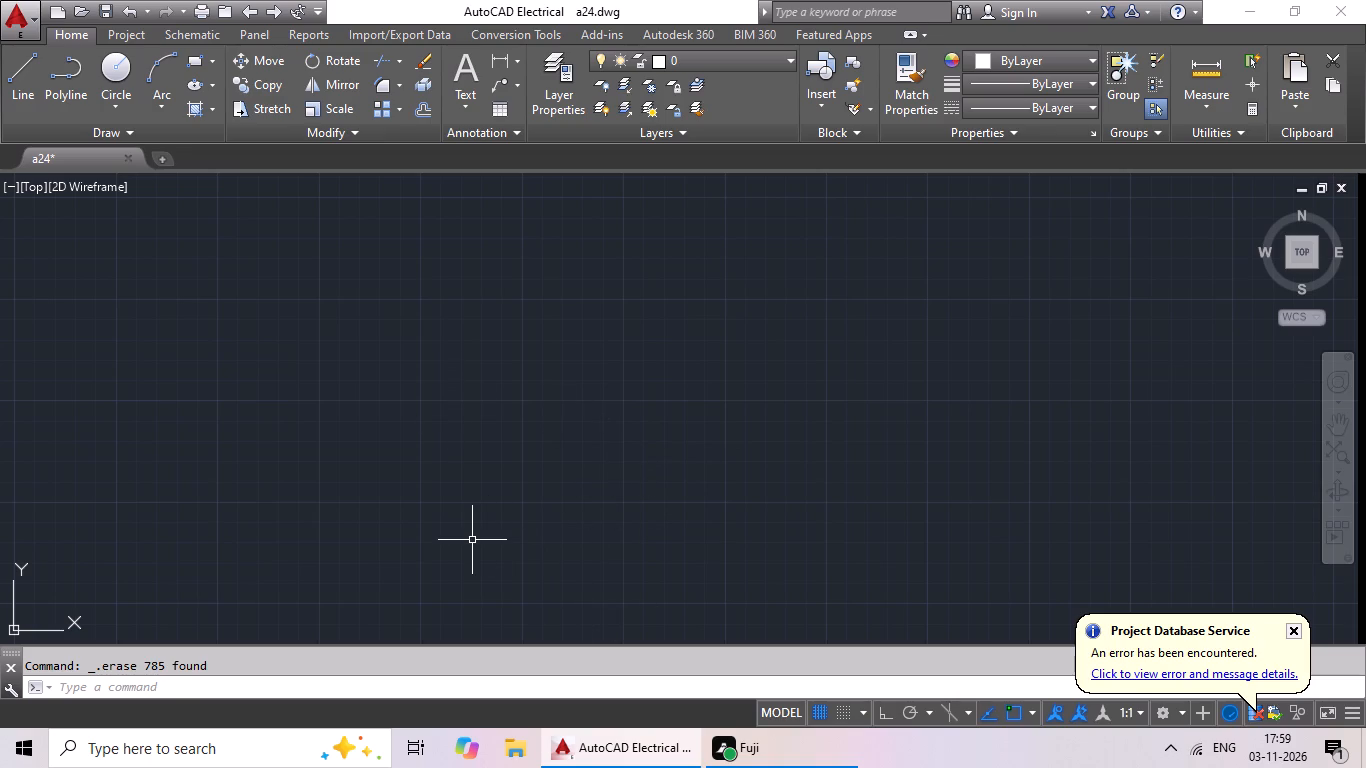
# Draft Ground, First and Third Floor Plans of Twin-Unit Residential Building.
# Turn on command logging with LOGFILEON.
pyautogui.write('log')
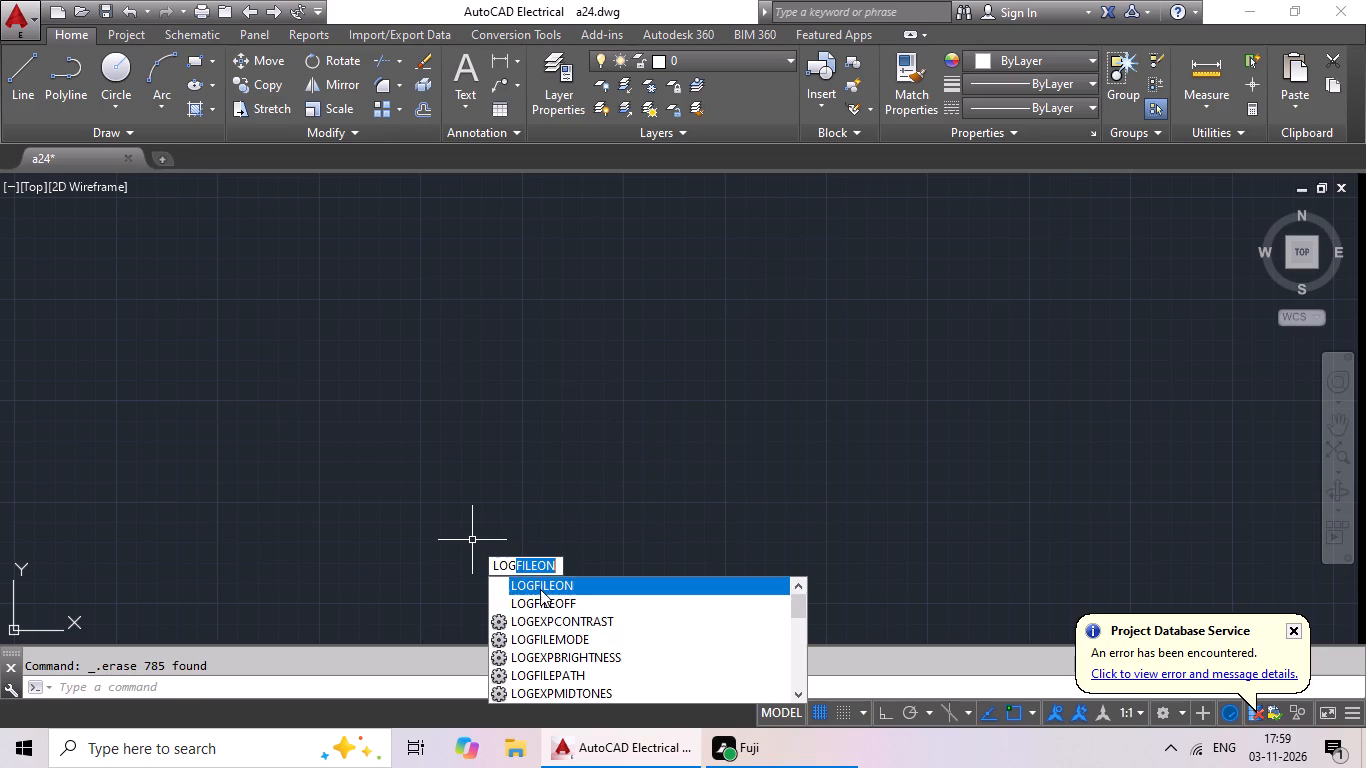
pyautogui.click(540, 589)
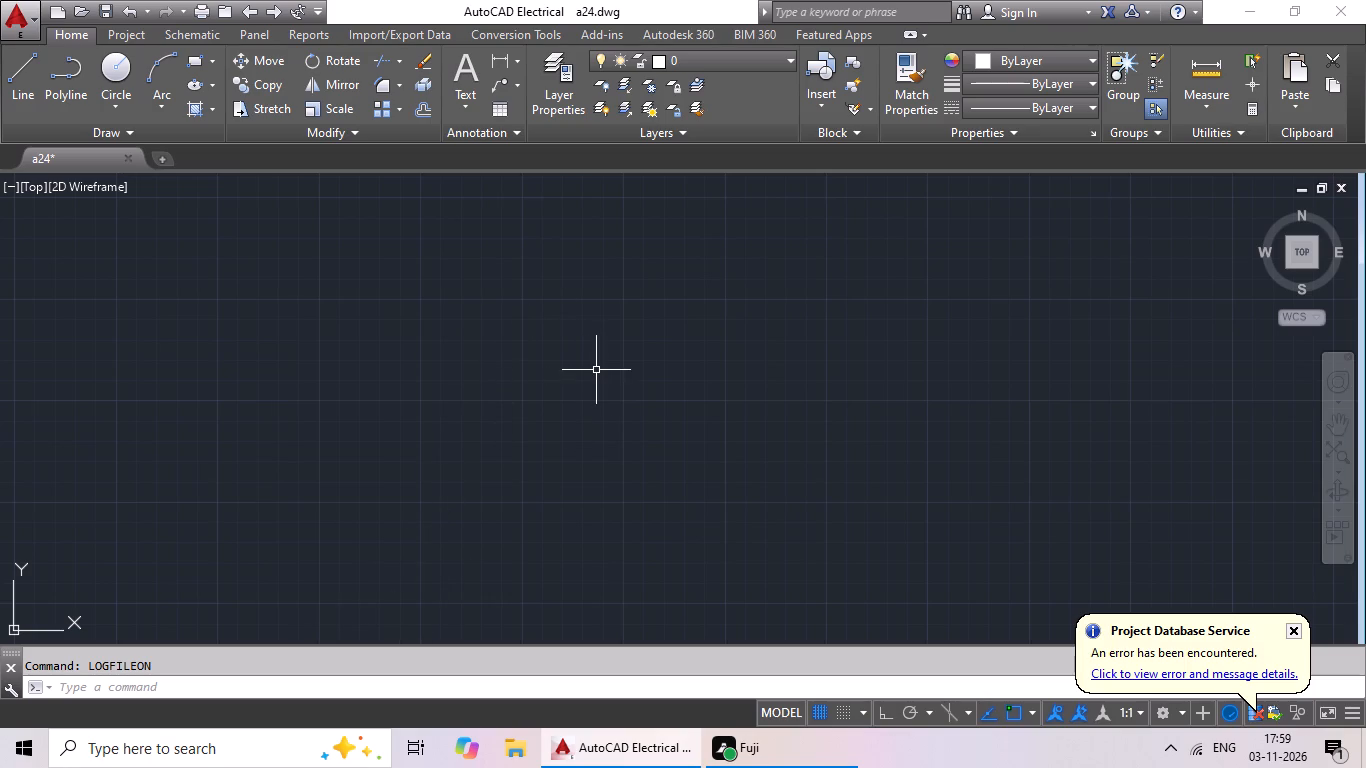
# Draw a horizontal line 45'8" long as the outline's top edge, with snap and ortho on and the grid off.
pyautogui.click(12, 73)
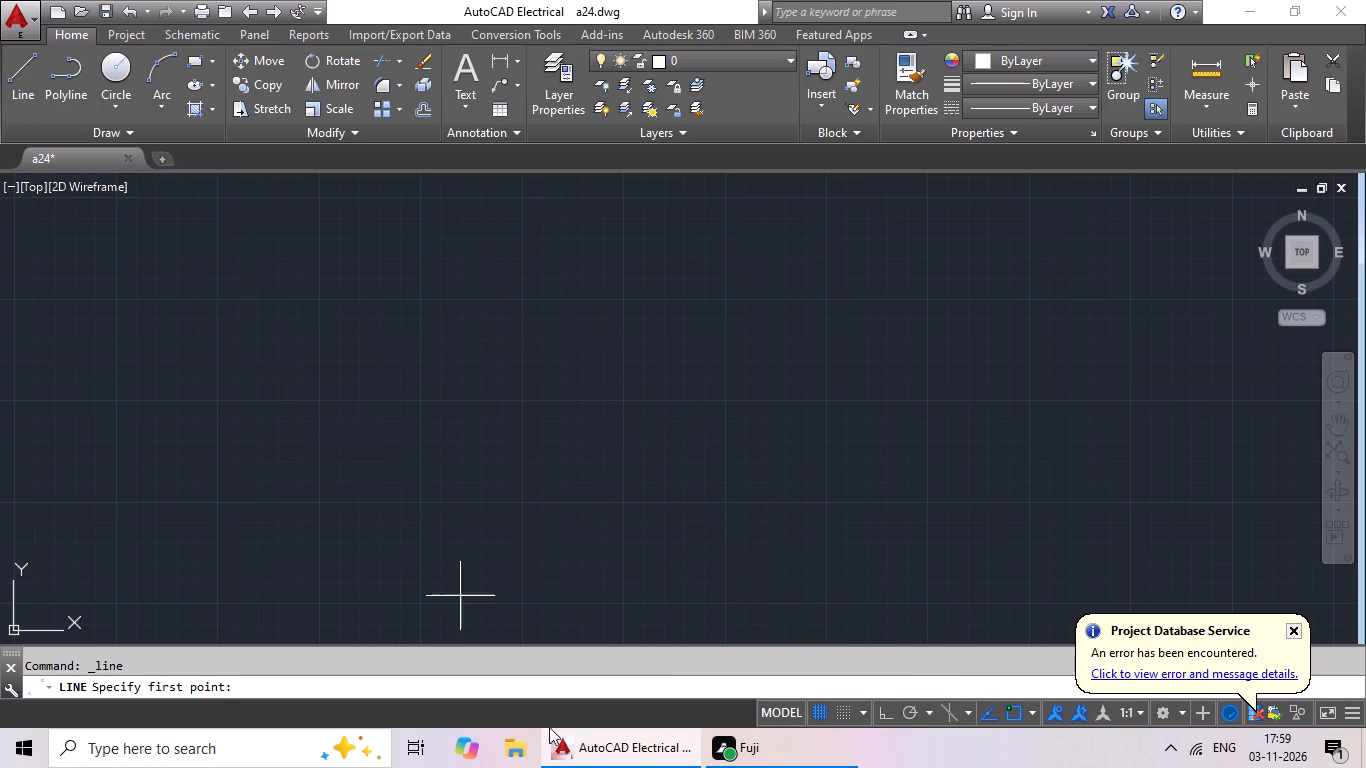
pyautogui.click(842, 707)
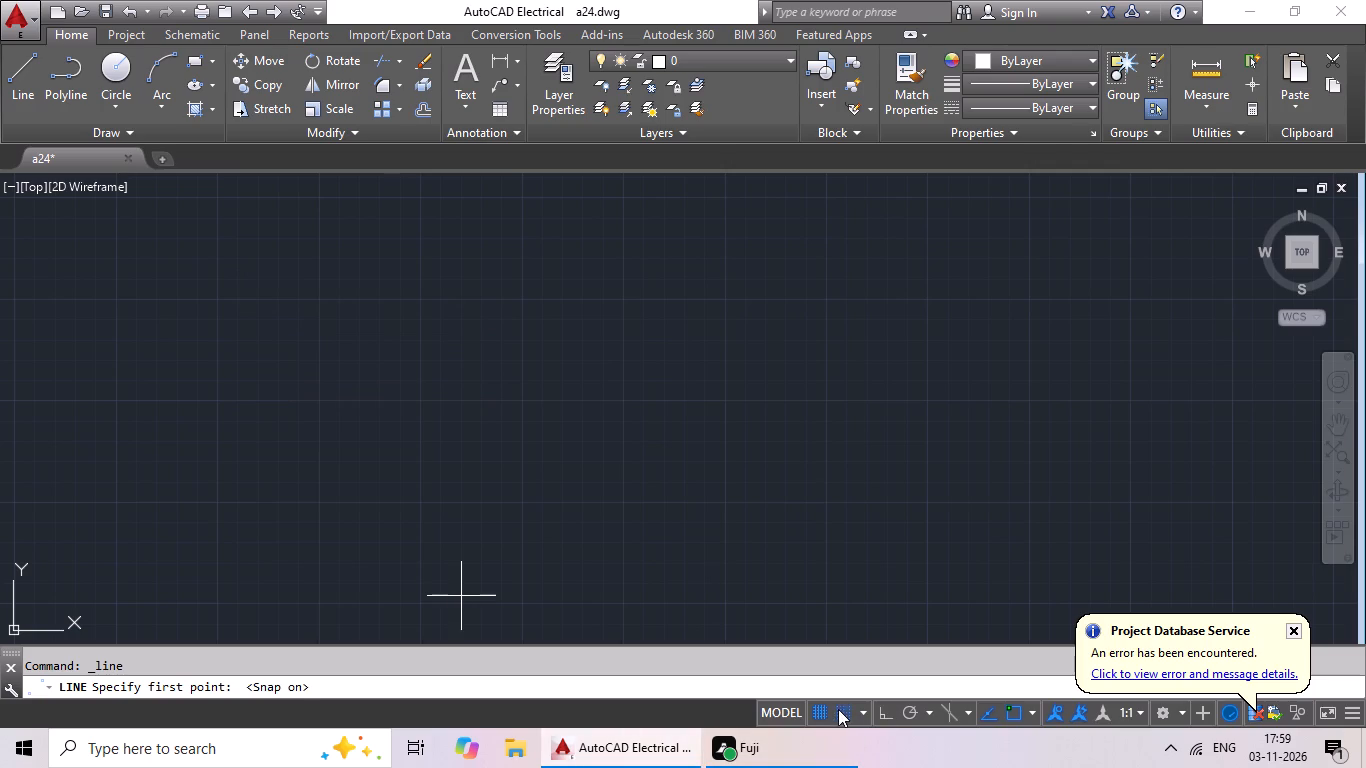
pyautogui.click(822, 716)
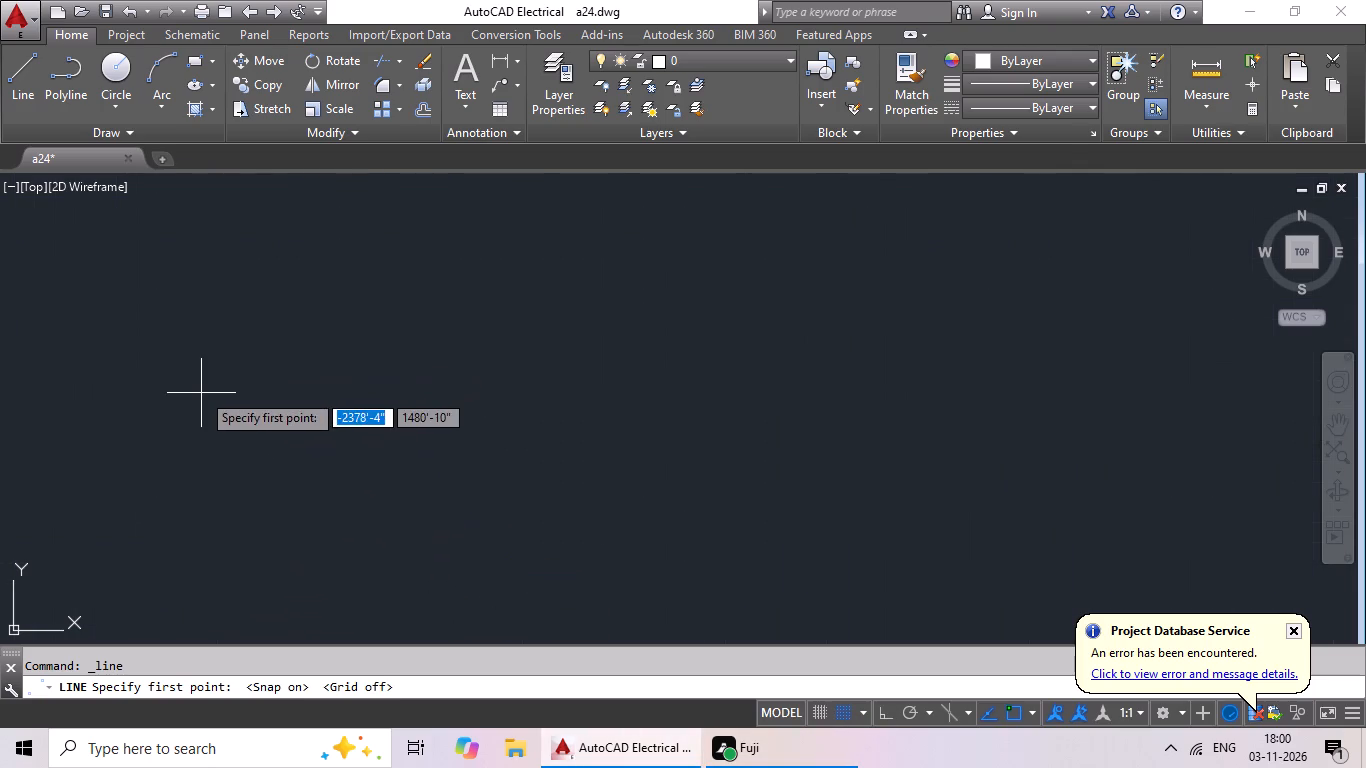
pyautogui.click(218, 258)
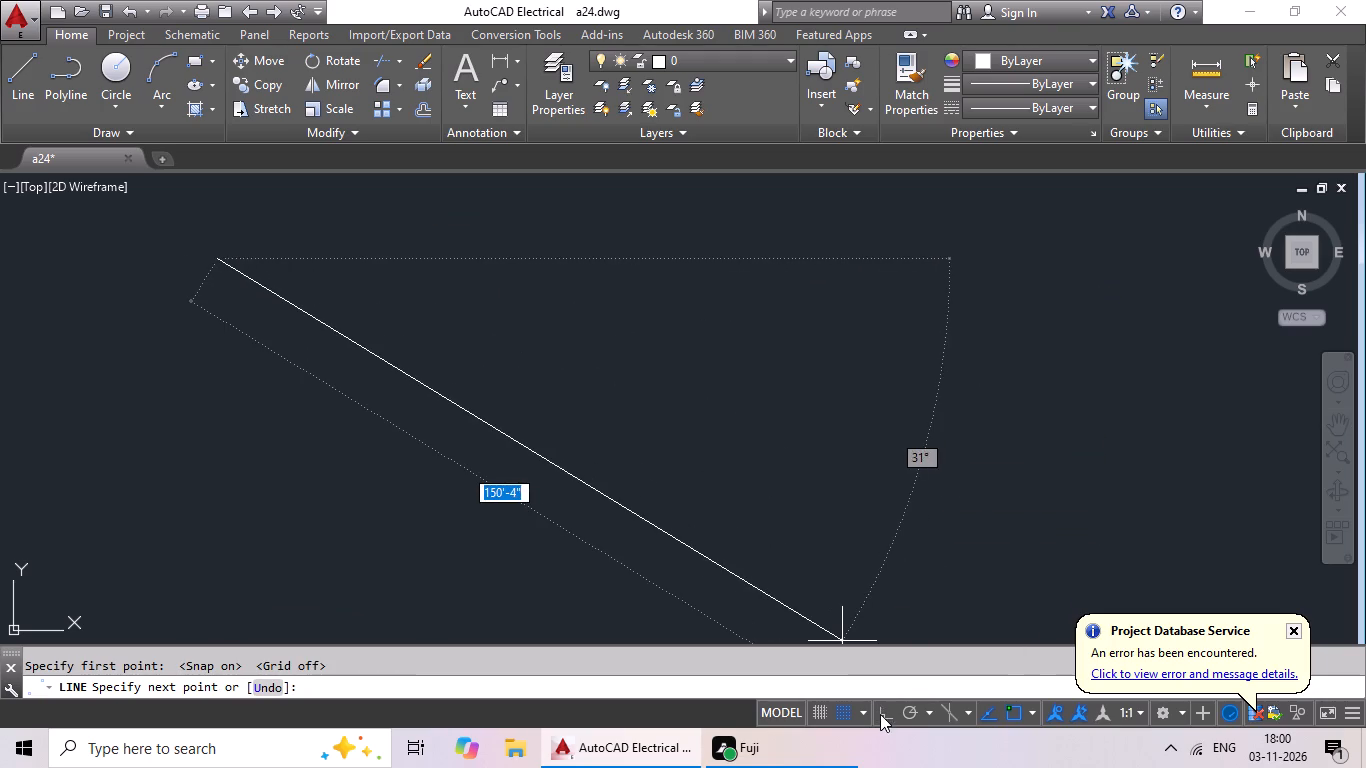
pyautogui.click(880, 714)
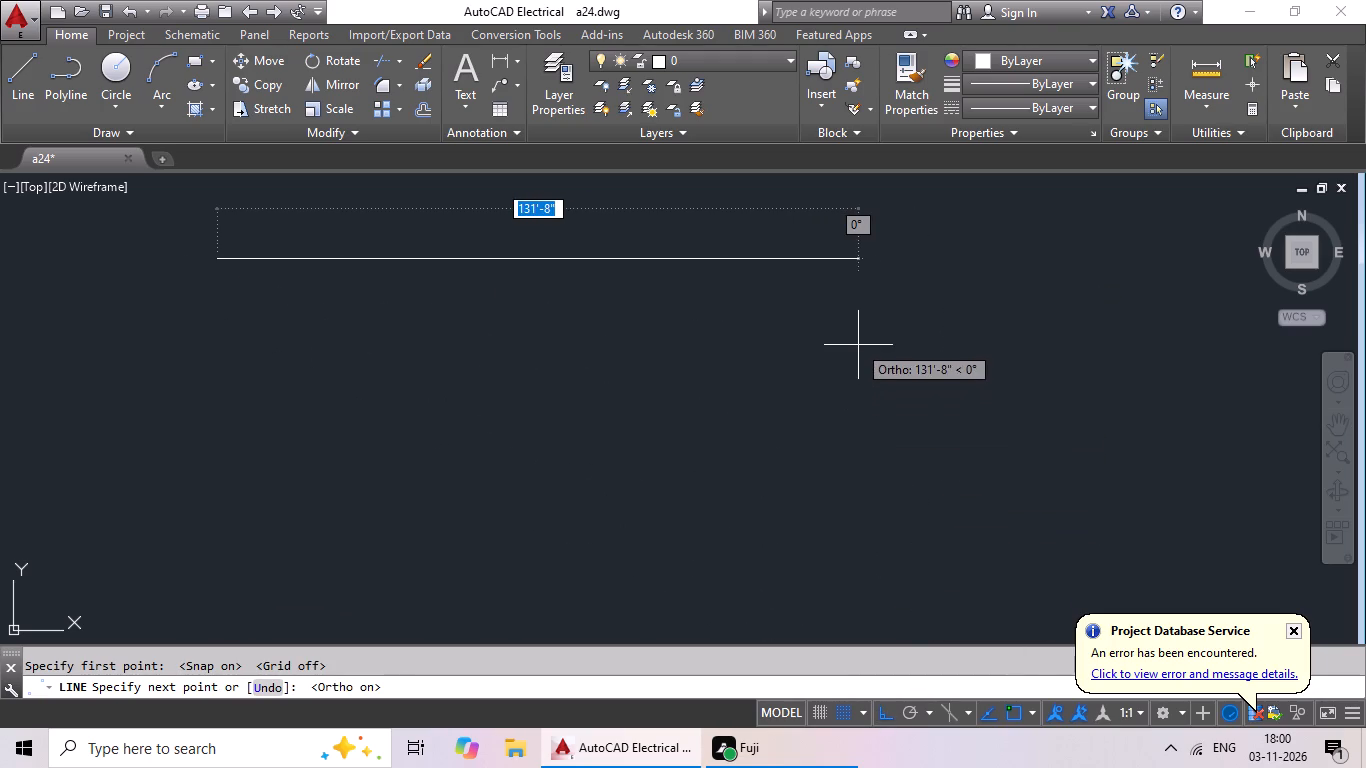
pyautogui.write("45'")
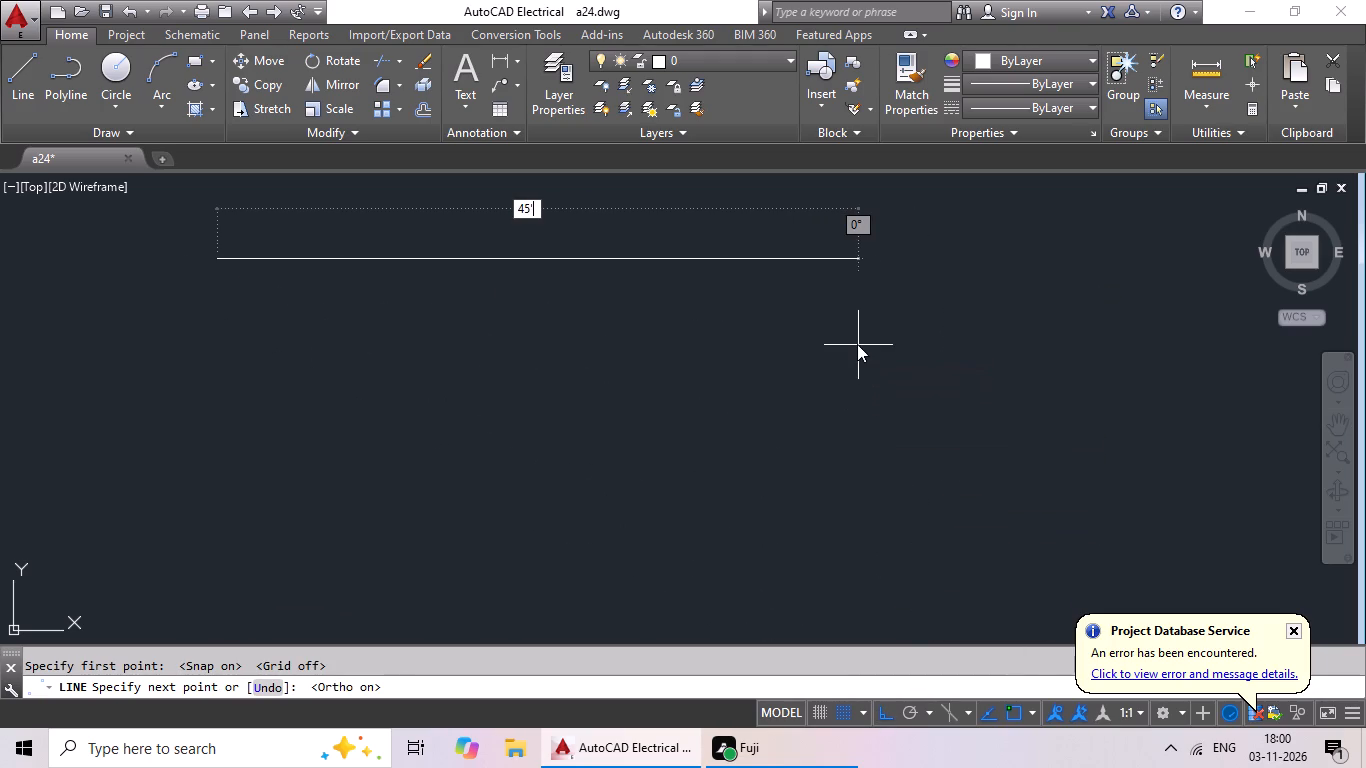
pyautogui.write('8"')
pyautogui.press('Return')
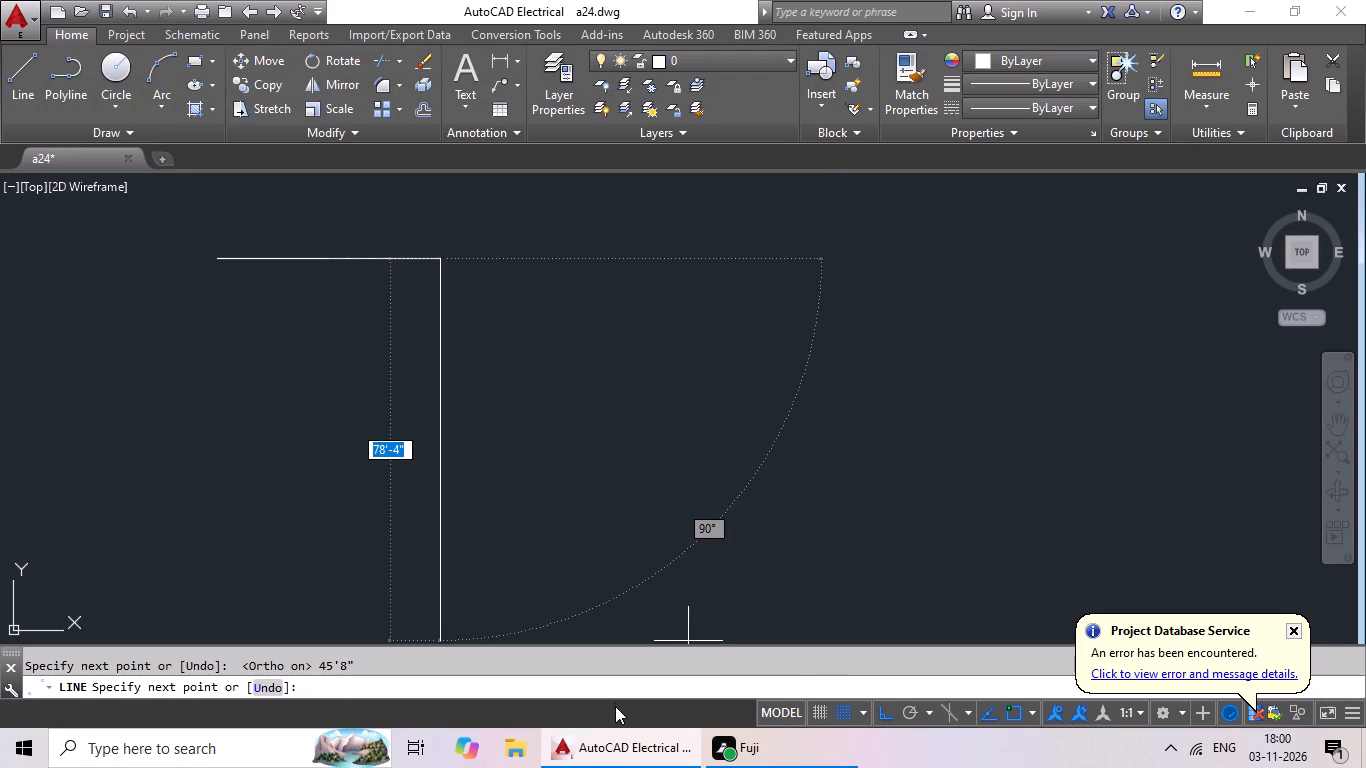
# Continue the line straight down for the right side with a 53" segment followed by a 53'8" segment.
pyautogui.write('53')
pyautogui.press('Return')
pyautogui.write('\'8"')
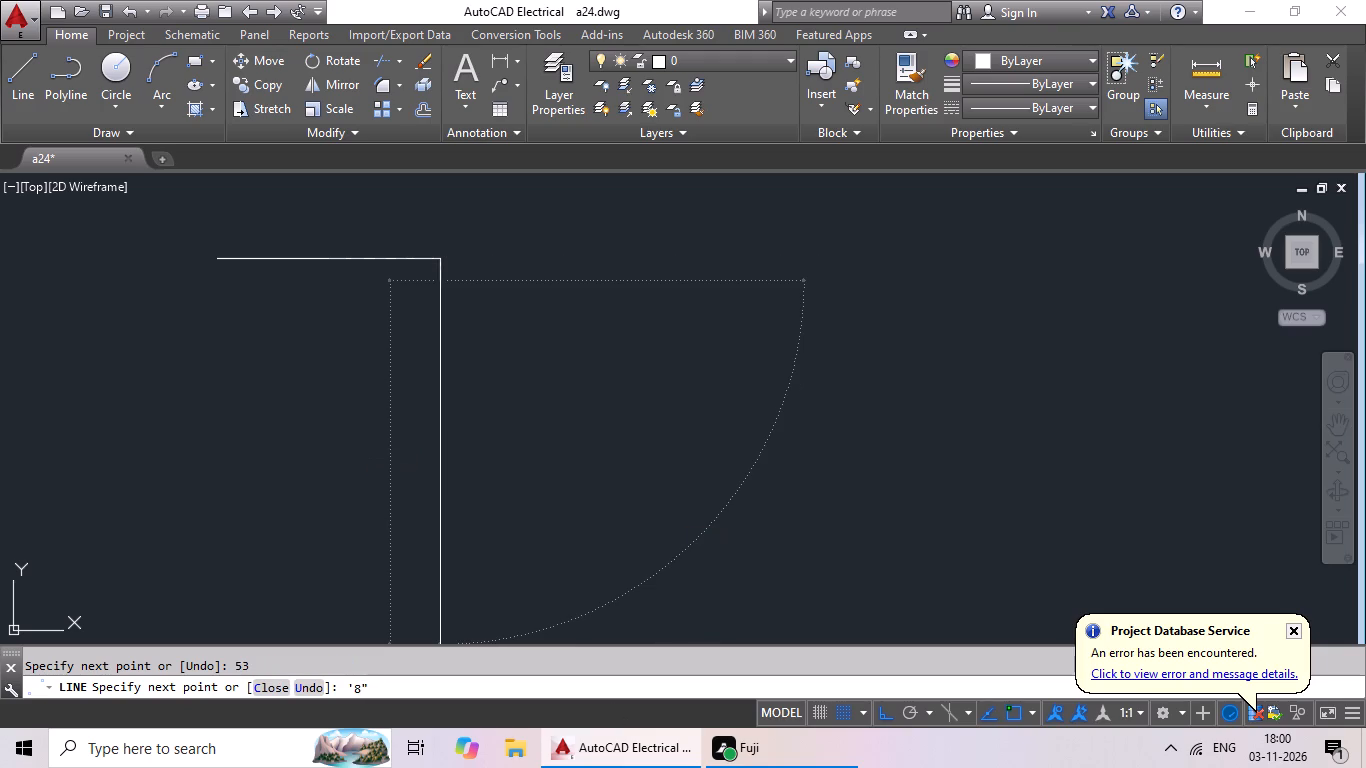
pyautogui.press('BackSpace')
pyautogui.press('BackSpace')
pyautogui.press('BackSpace')
pyautogui.press('BackSpace')
pyautogui.press('BackSpace')
pyautogui.press('BackSpace')
pyautogui.press('BackSpace')
pyautogui.press('BackSpace')
pyautogui.press('BackSpace')
pyautogui.press('BackSpace')
pyautogui.press('BackSpace')
pyautogui.press('BackSpace')
pyautogui.write('53\'8"')
pyautogui.press('Return')
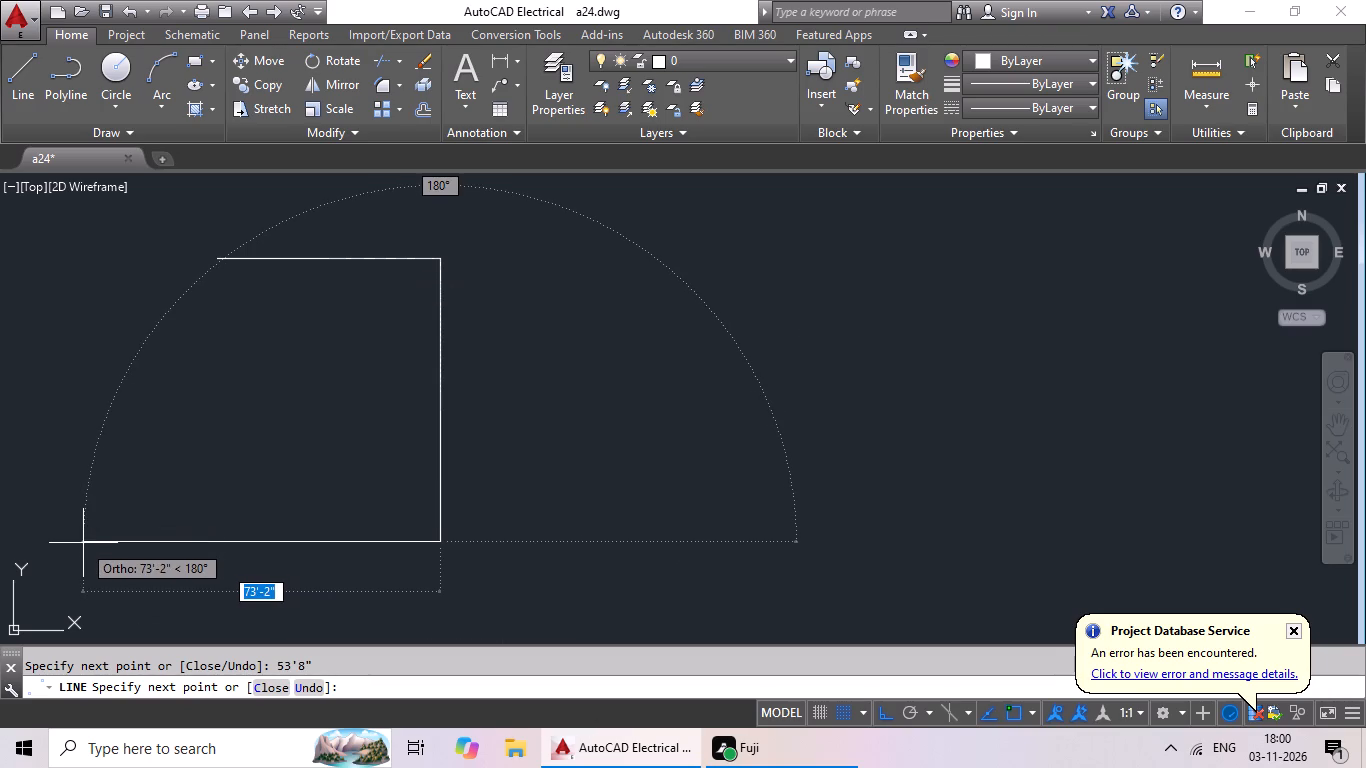
# Draw the bottom edge 45'8" long toward the left and close the outline at its starting corner.
pyautogui.write('45\'8"')
pyautogui.press('Return')
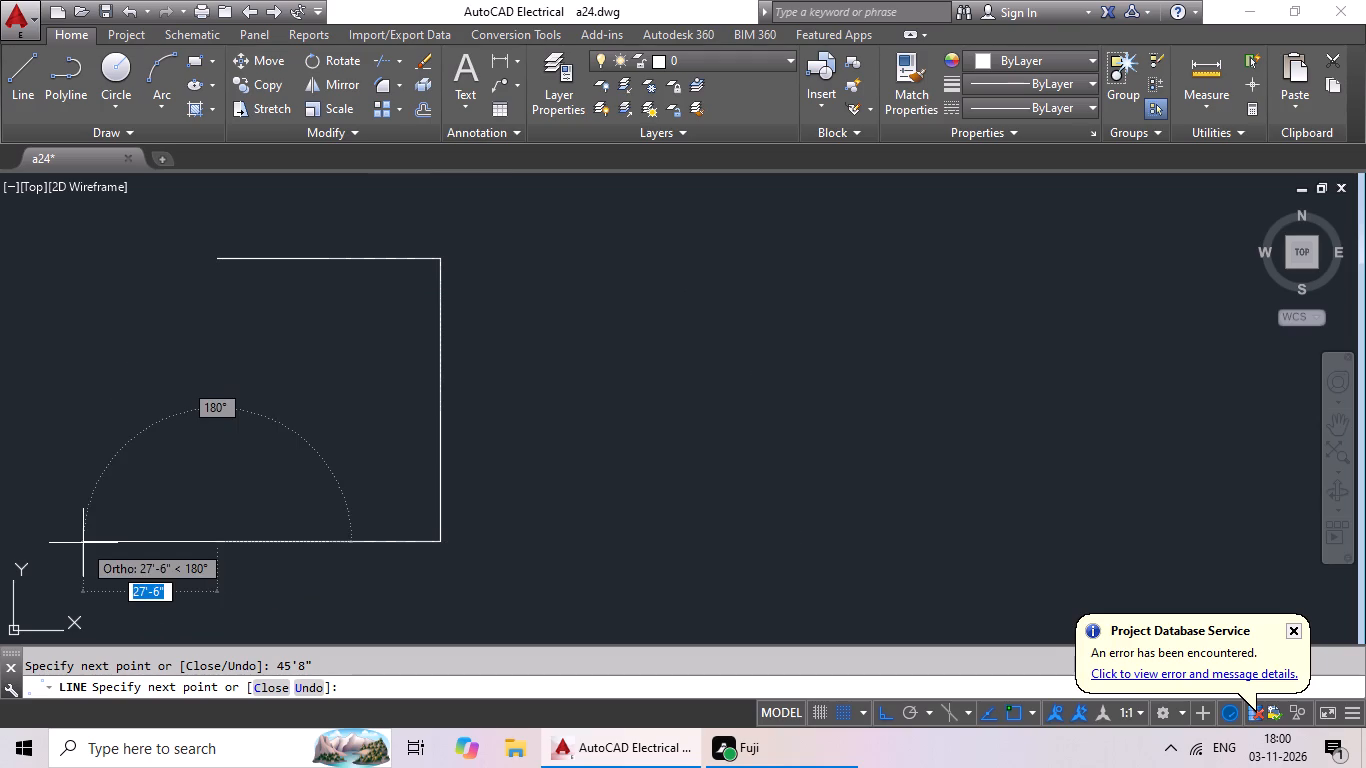
pyautogui.click(216, 256)
pyautogui.moveTo(305, 299); pyautogui.dragTo(376, 367, button='middle')
pyautogui.press('Escape')
# Offset the outline's left and top edges 9" inward.
pyautogui.moveTo(418, 370); pyautogui.dragTo(441, 325, button='middle')
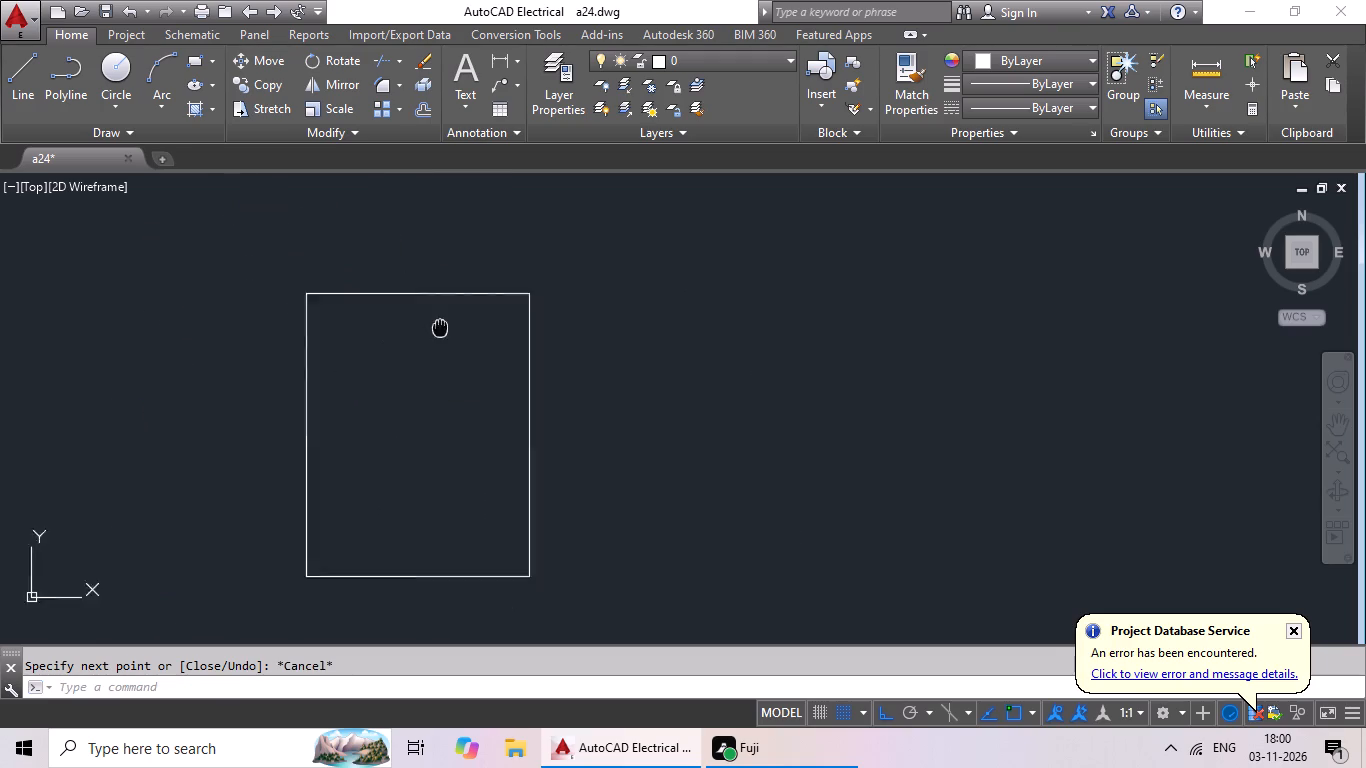
pyautogui.moveTo(441, 325); pyautogui.dragTo(444, 314, button='middle')
pyautogui.scroll(2, 430, 399)
pyautogui.scroll(-1, 450, 401)
pyautogui.moveTo(449, 401); pyautogui.dragTo(471, 372, button='middle')
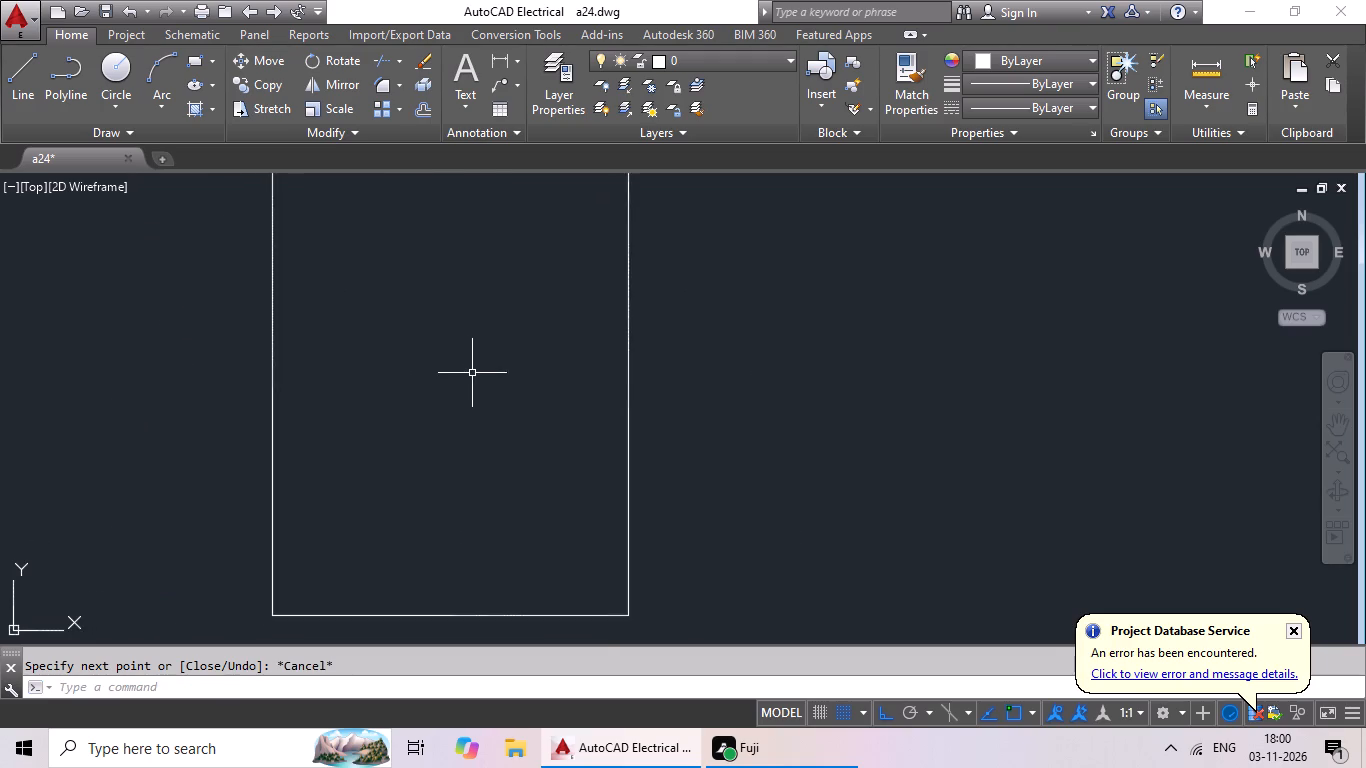
pyautogui.scroll(-1, 472, 374)
pyautogui.press('Escape')
pyautogui.press('o')
pyautogui.press('Return')
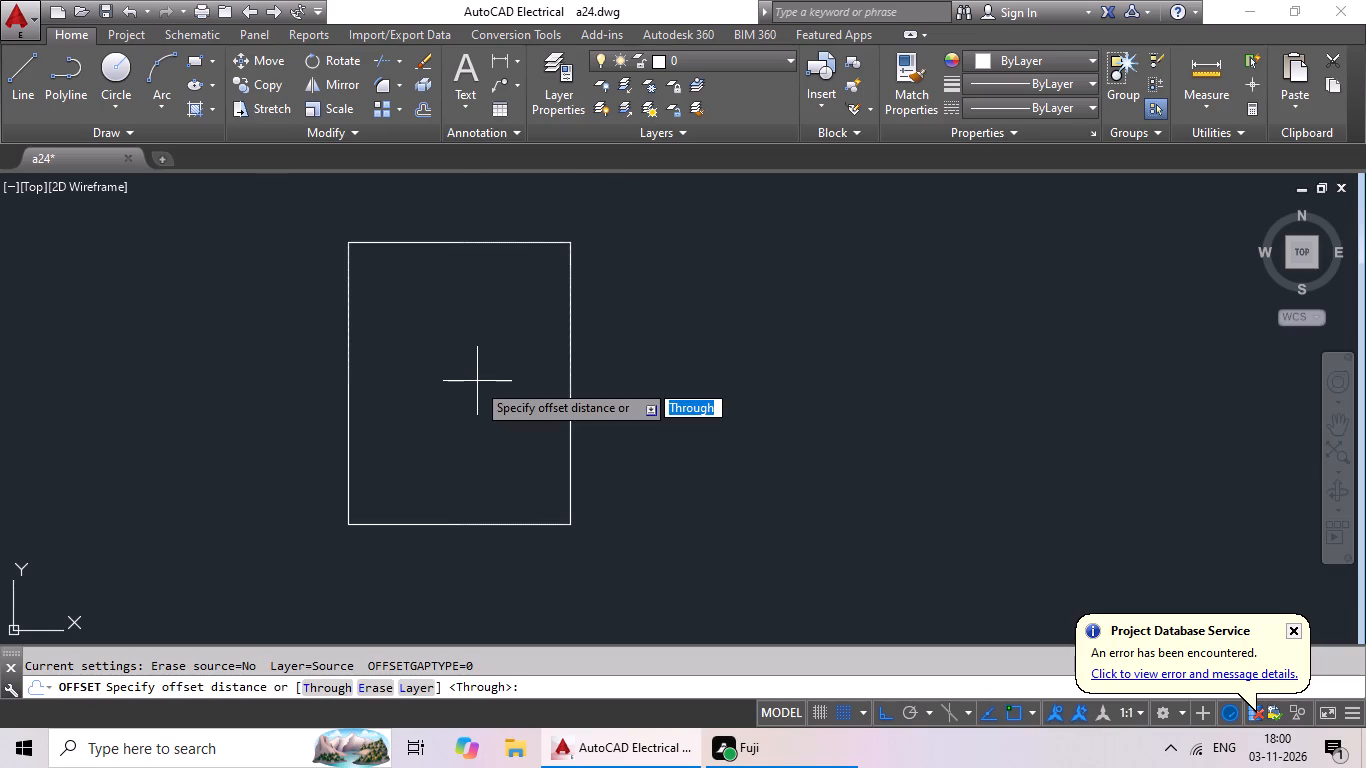
pyautogui.write('9"')
pyautogui.press('Return')
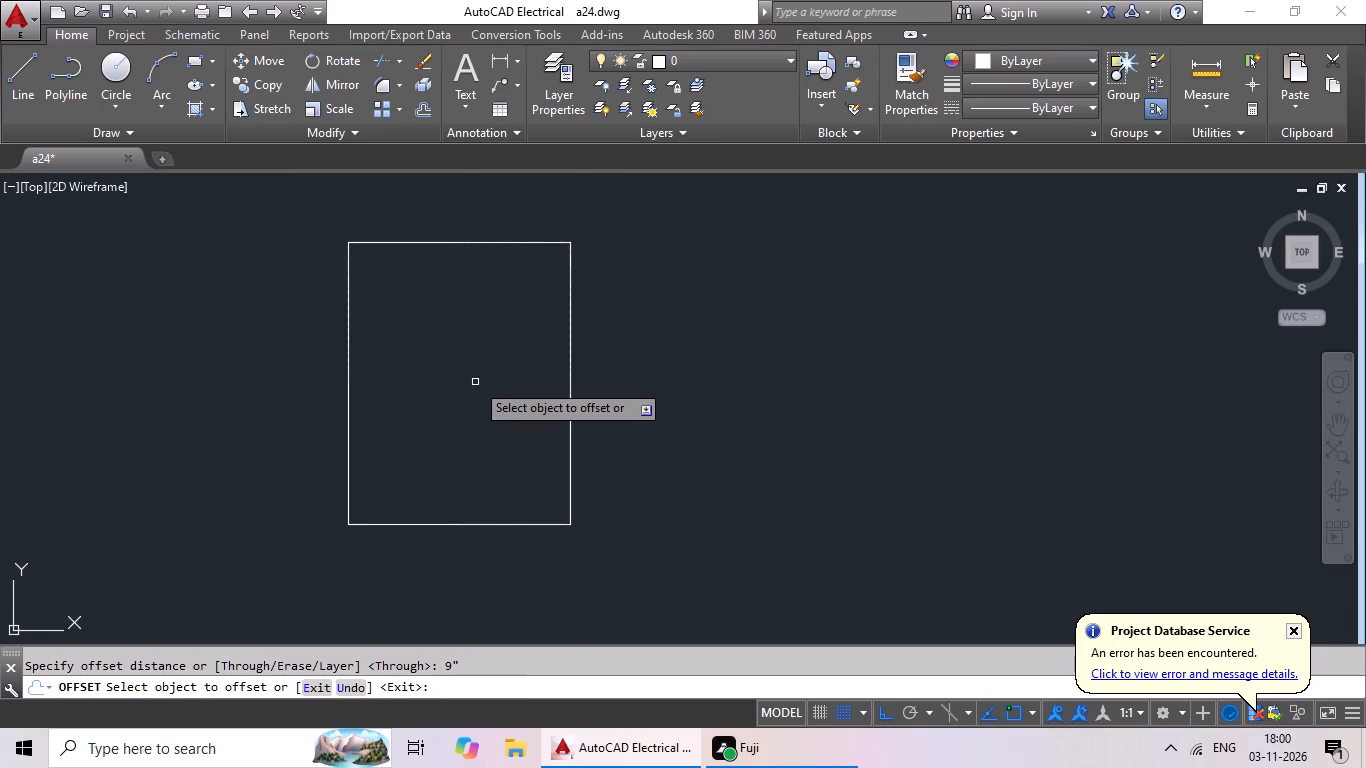
pyautogui.click(346, 377)
pyautogui.click(381, 372)
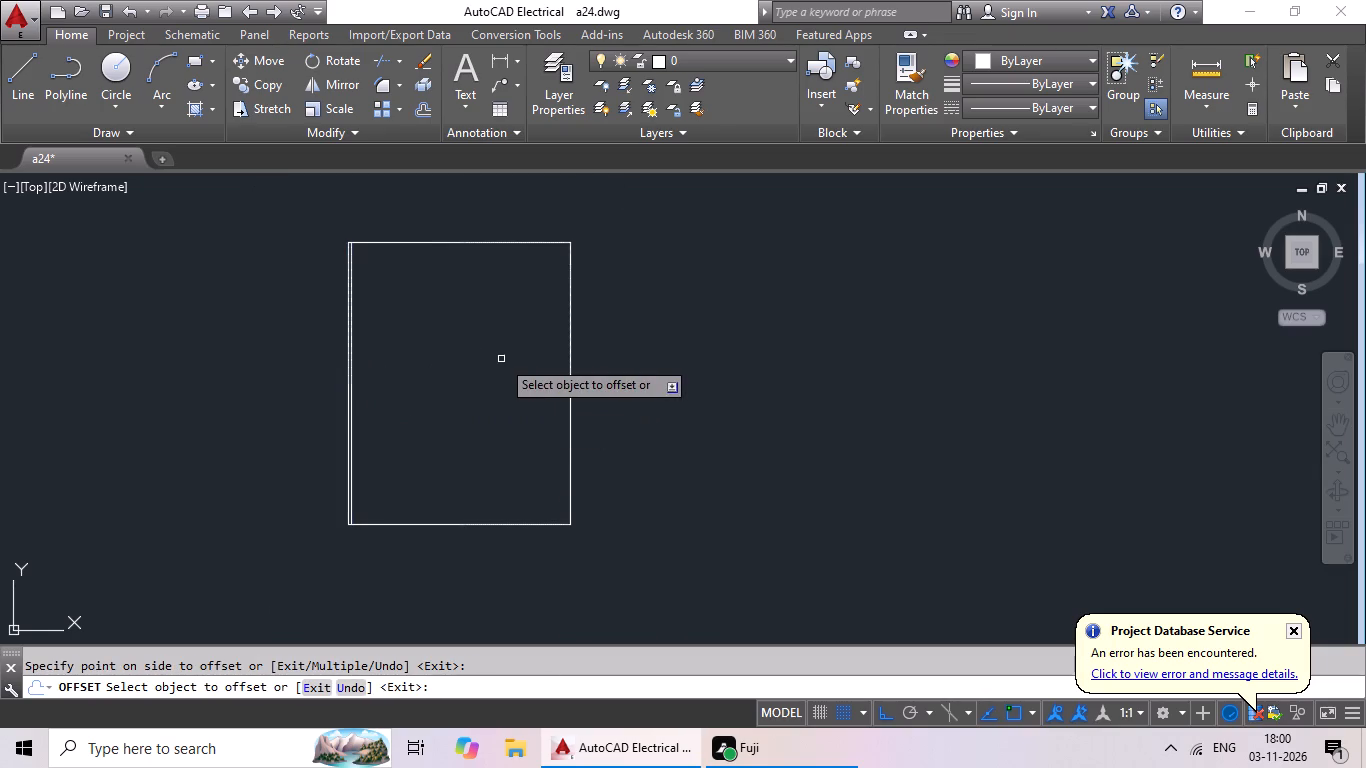
pyautogui.click(531, 242)
pyautogui.click(501, 321)
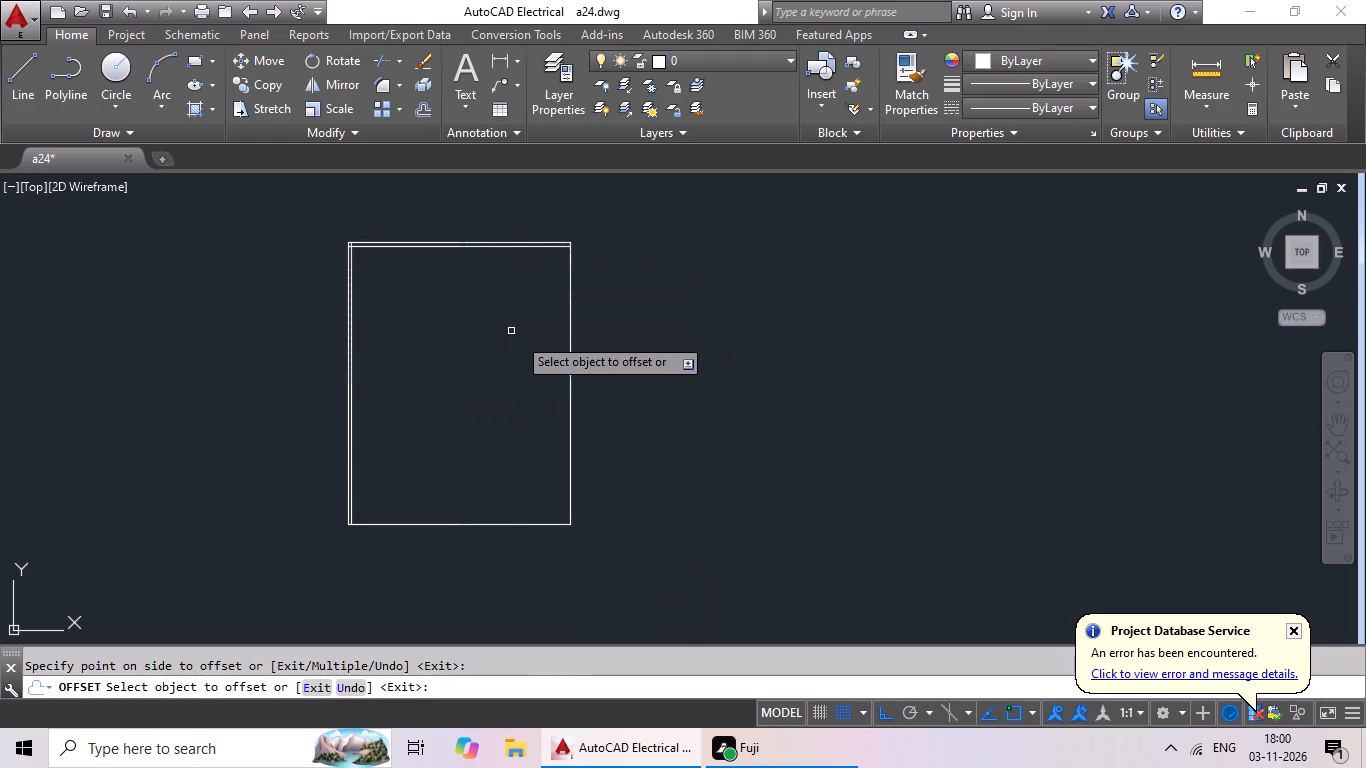
# Offset the long segment of the right side and the bottom edge inward by the same 9".
pyautogui.click(569, 398)
pyautogui.click(482, 420)
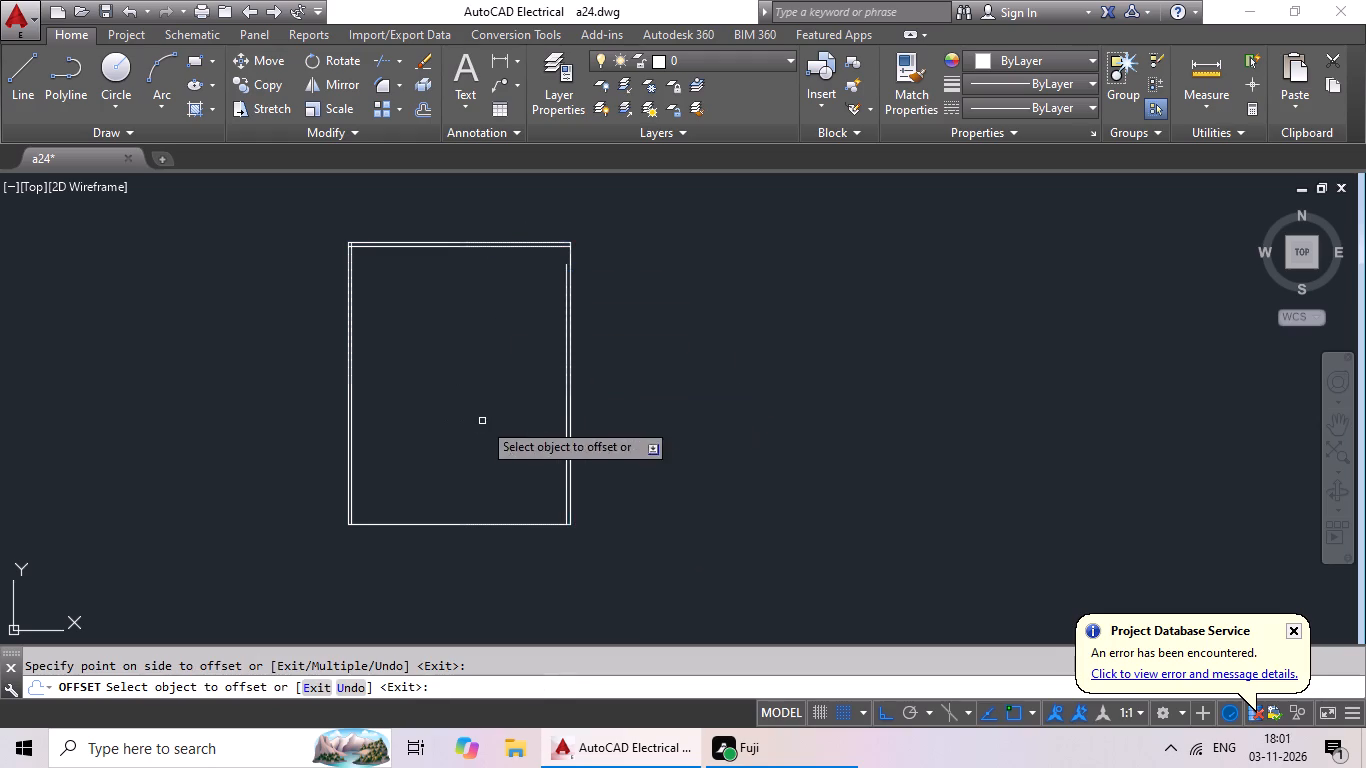
pyautogui.click(499, 522)
pyautogui.click(516, 472)
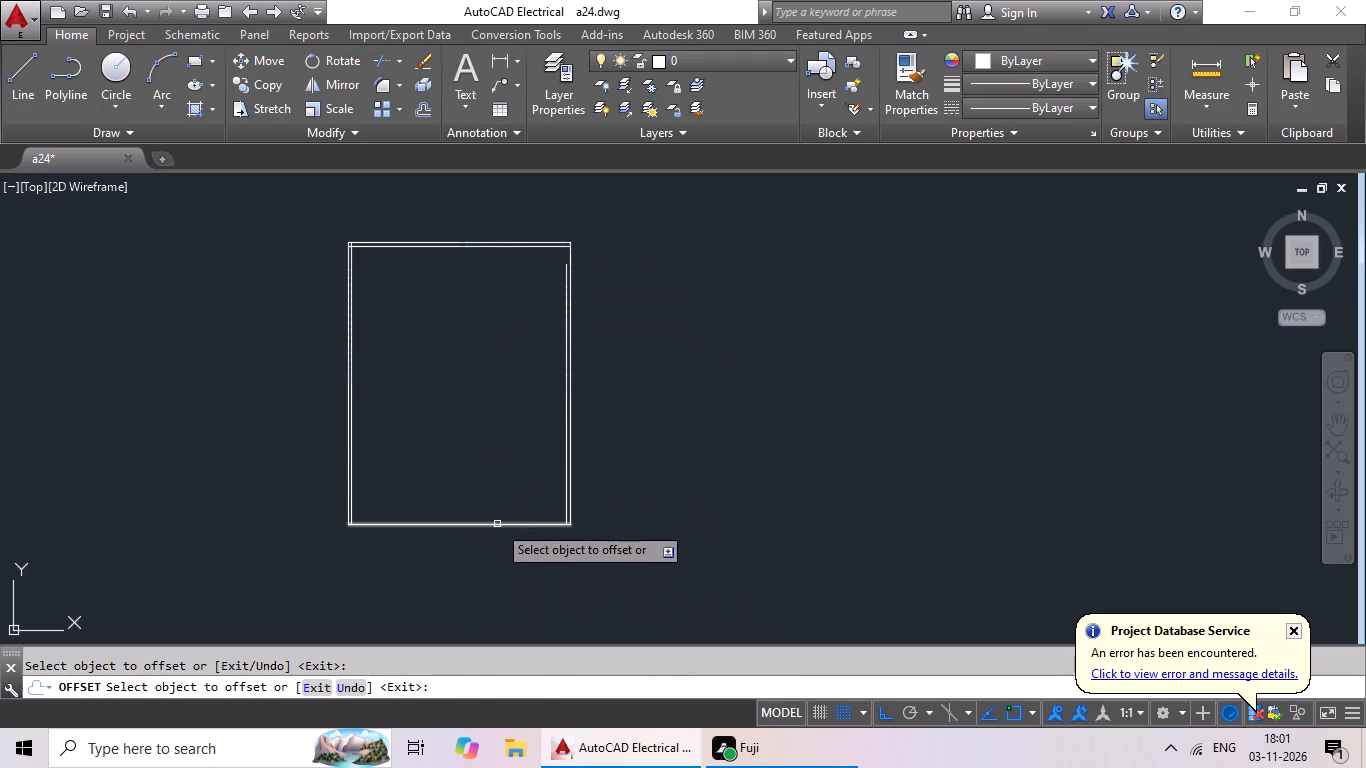
pyautogui.moveTo(497, 524); pyautogui.dragTo(506, 483)
pyautogui.click(512, 453)
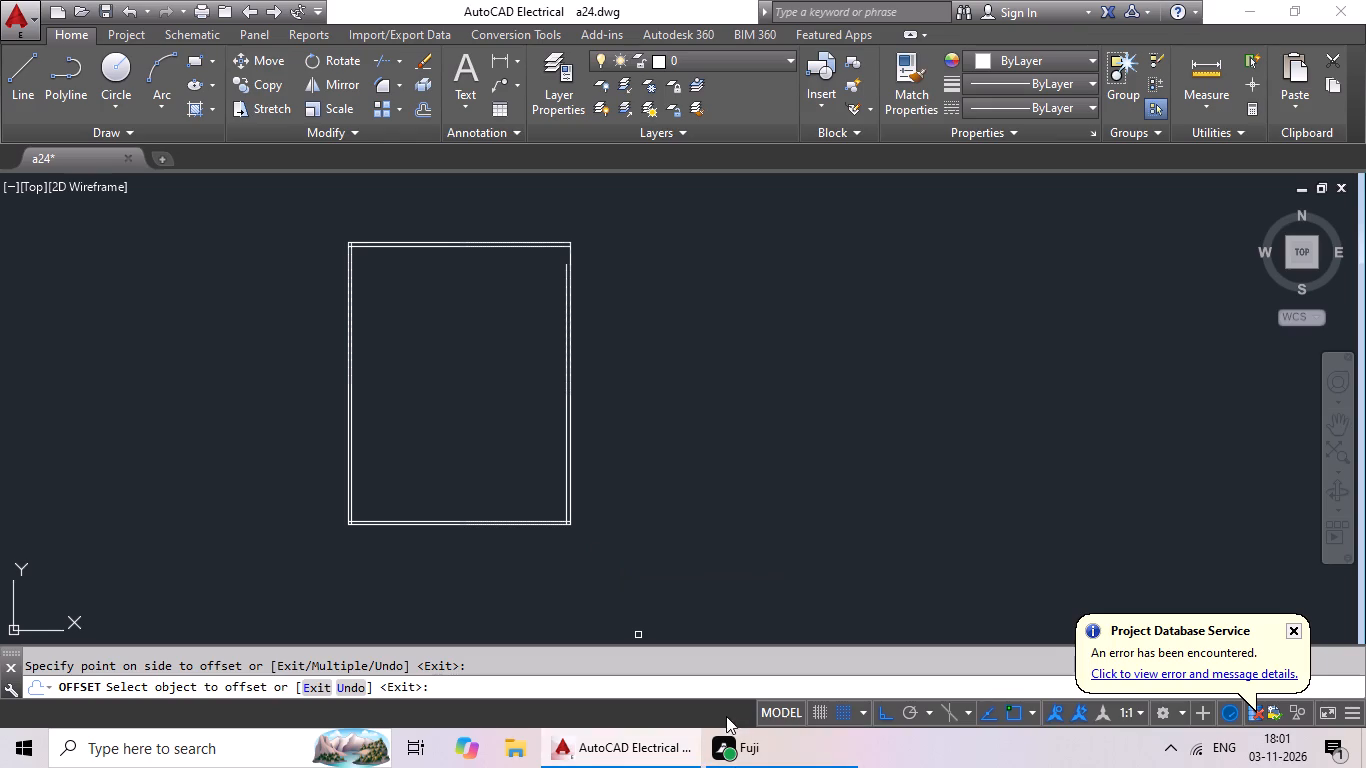
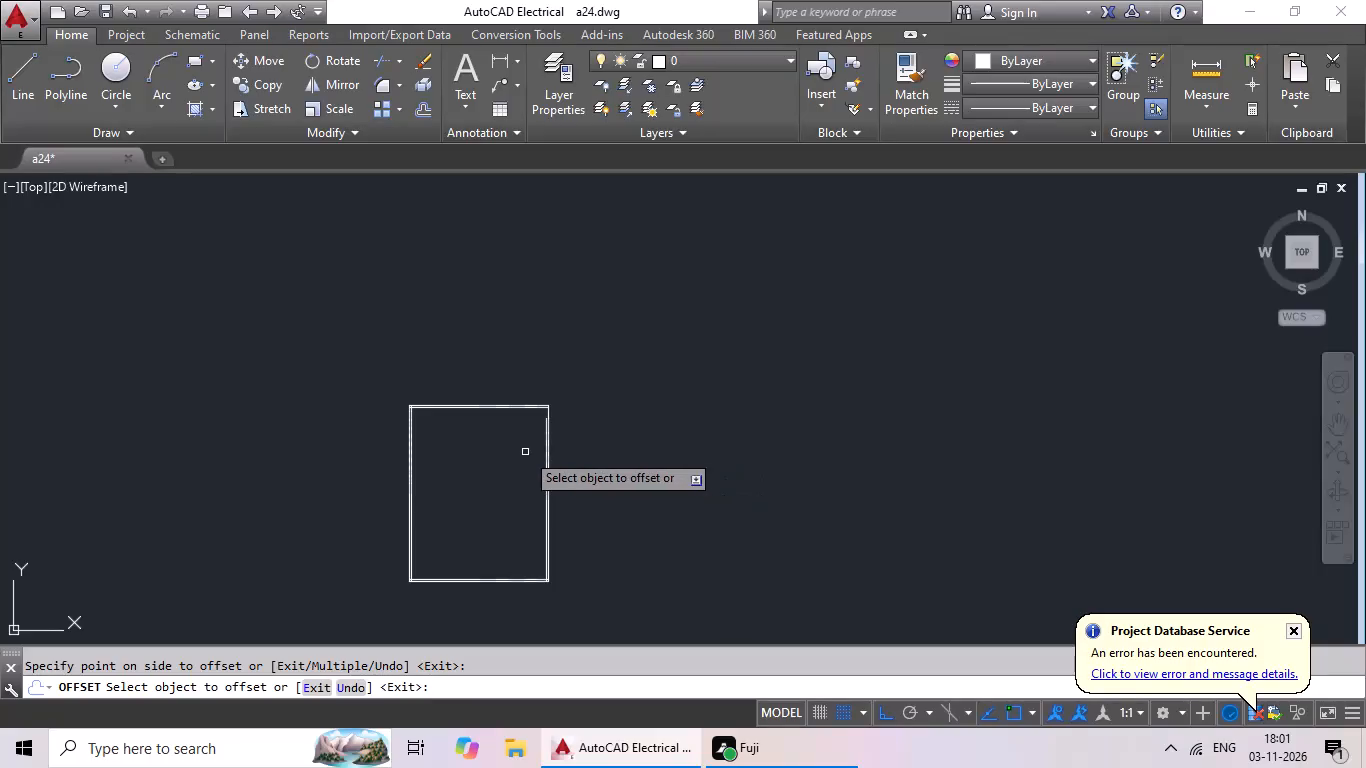
# Erase the entire rectangular outline together with its inner offset lines.
pyautogui.moveTo(526, 450); pyautogui.dragTo(592, 361, button='middle')
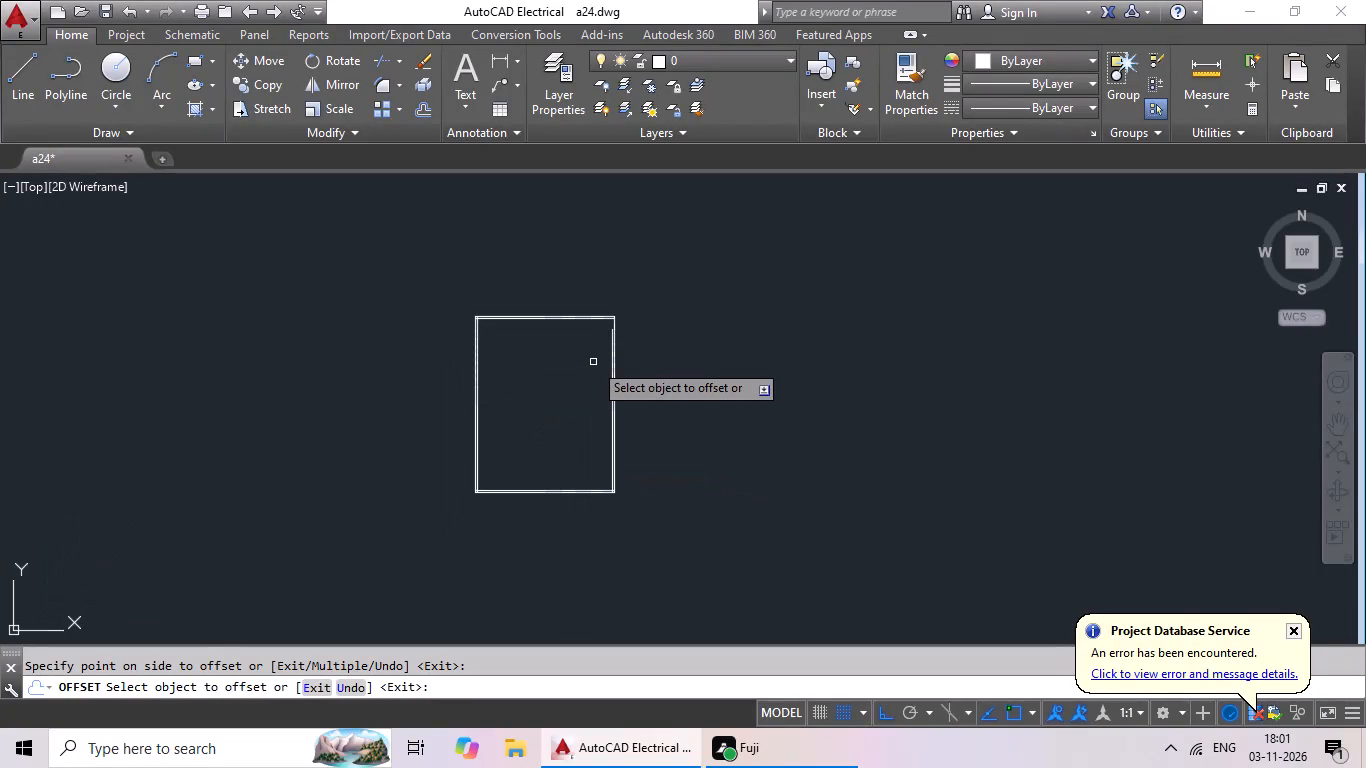
pyautogui.press('Escape')
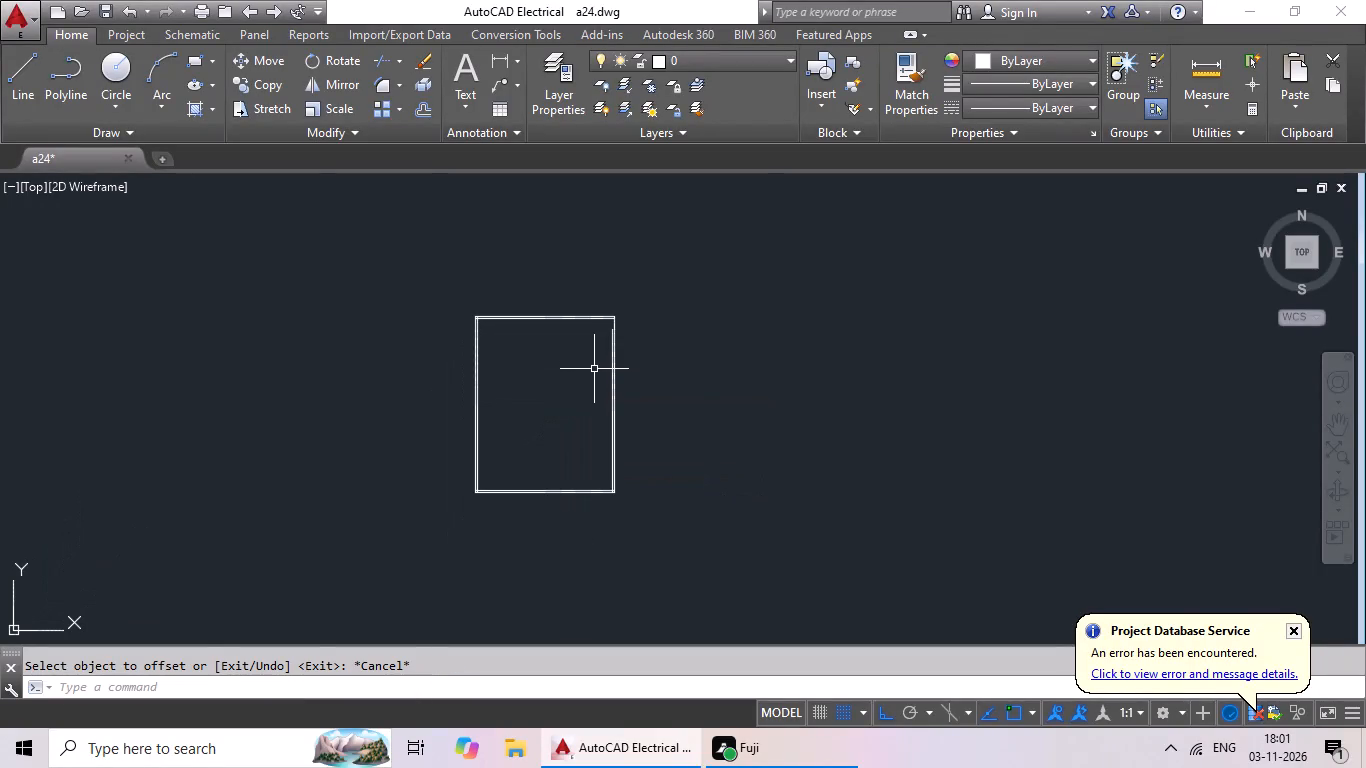
pyautogui.moveTo(545, 386); pyautogui.dragTo(536, 398, button='middle')
pyautogui.scroll(2, 549, 399)
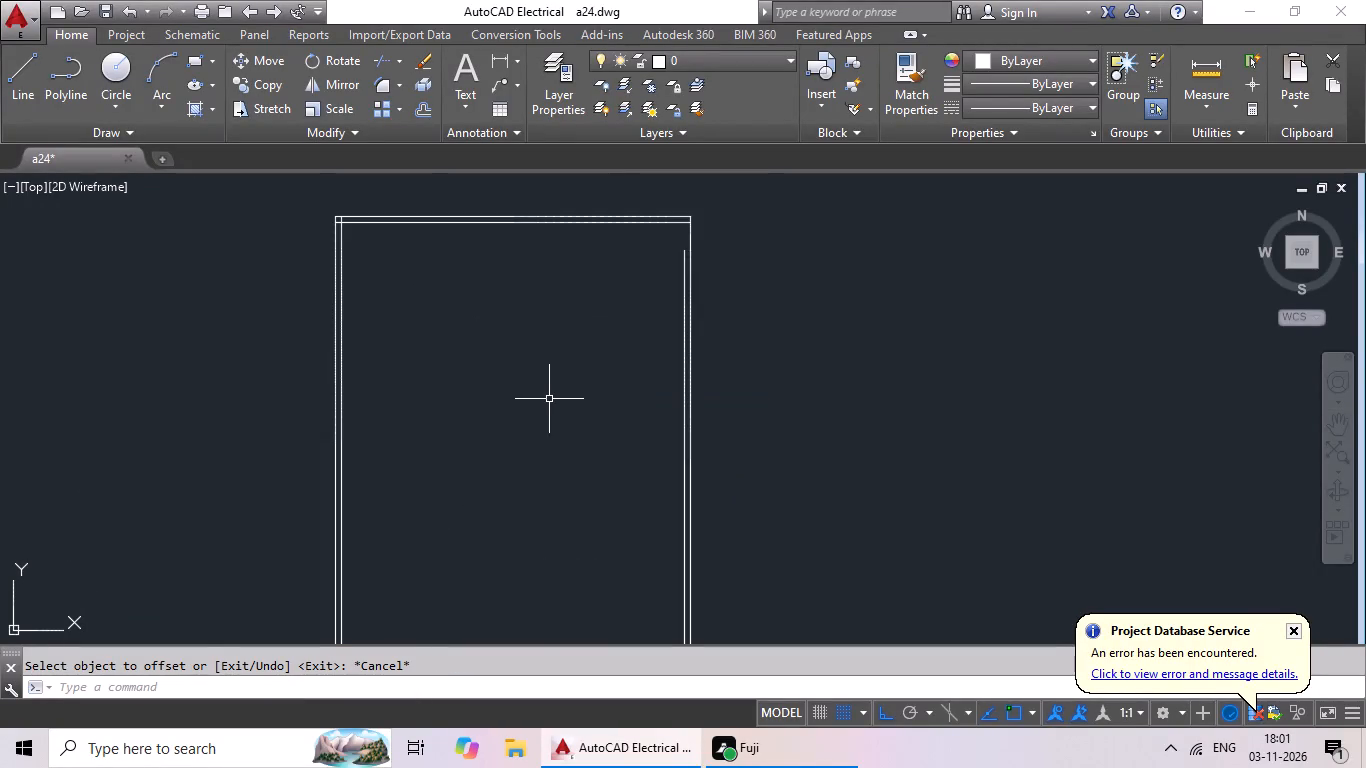
pyautogui.scroll(-3, 550, 399)
pyautogui.press('Escape')
pyautogui.moveTo(841, 279); pyautogui.dragTo(514, 382)
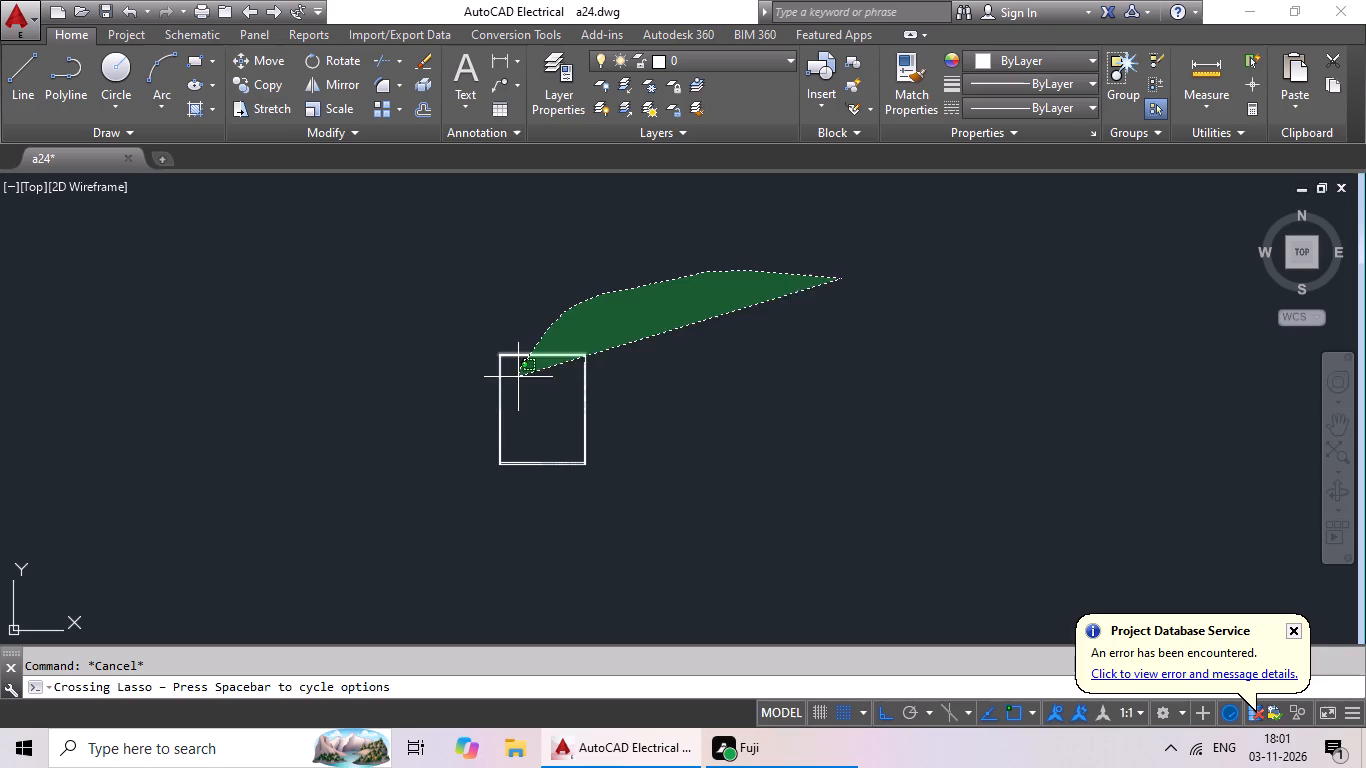
pyautogui.moveTo(514, 382); pyautogui.dragTo(725, 498)
pyautogui.moveTo(685, 284); pyautogui.dragTo(788, 557)
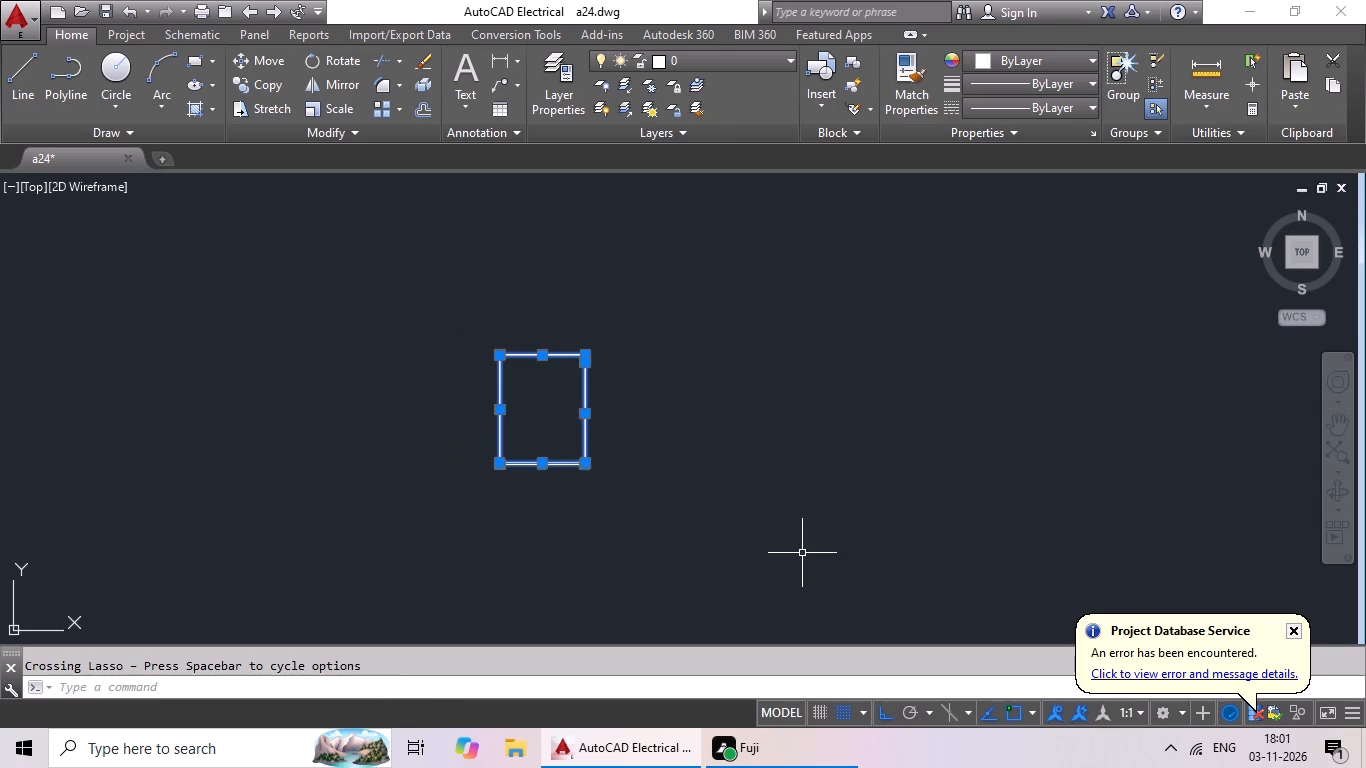
pyautogui.press('Delete')
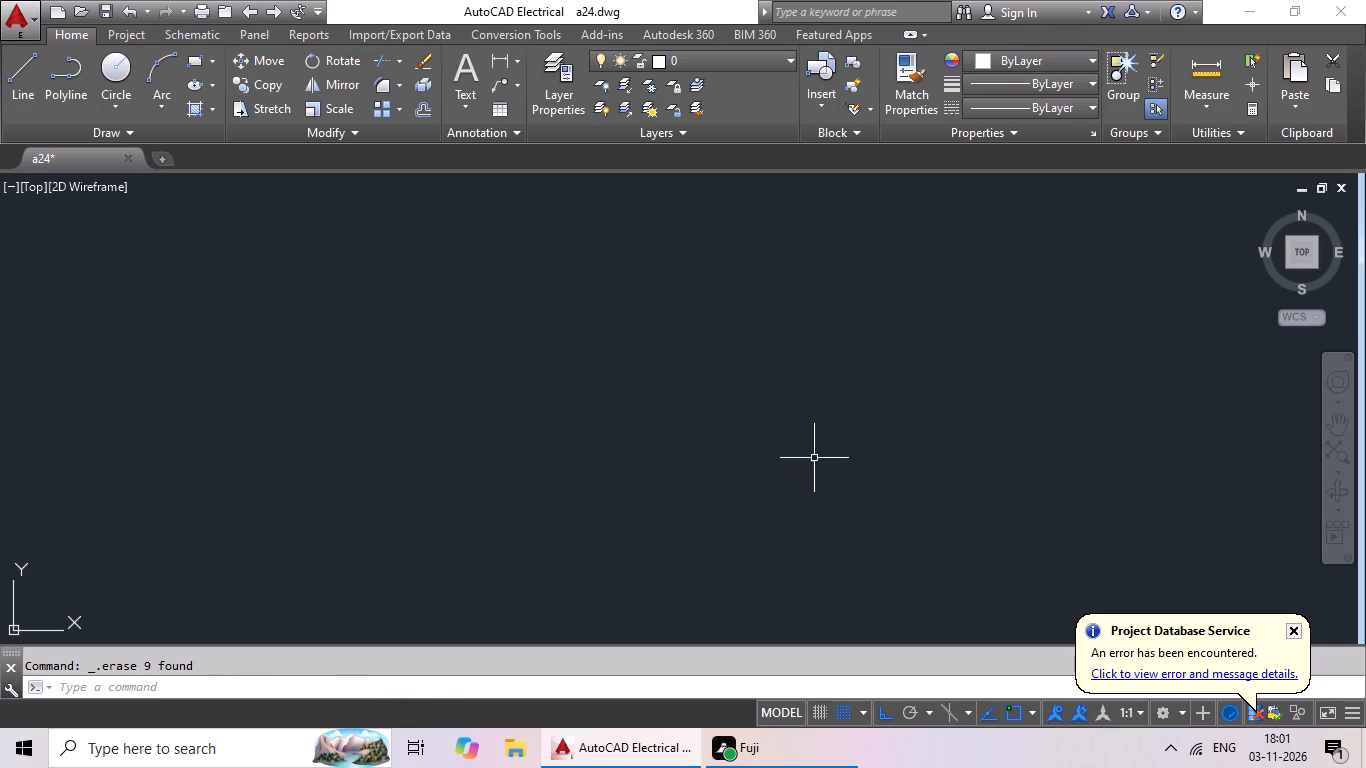
# Start a new line outline with a 45'8" top edge toward the right and a 53'8" right side straight down.
pyautogui.click(25, 89)
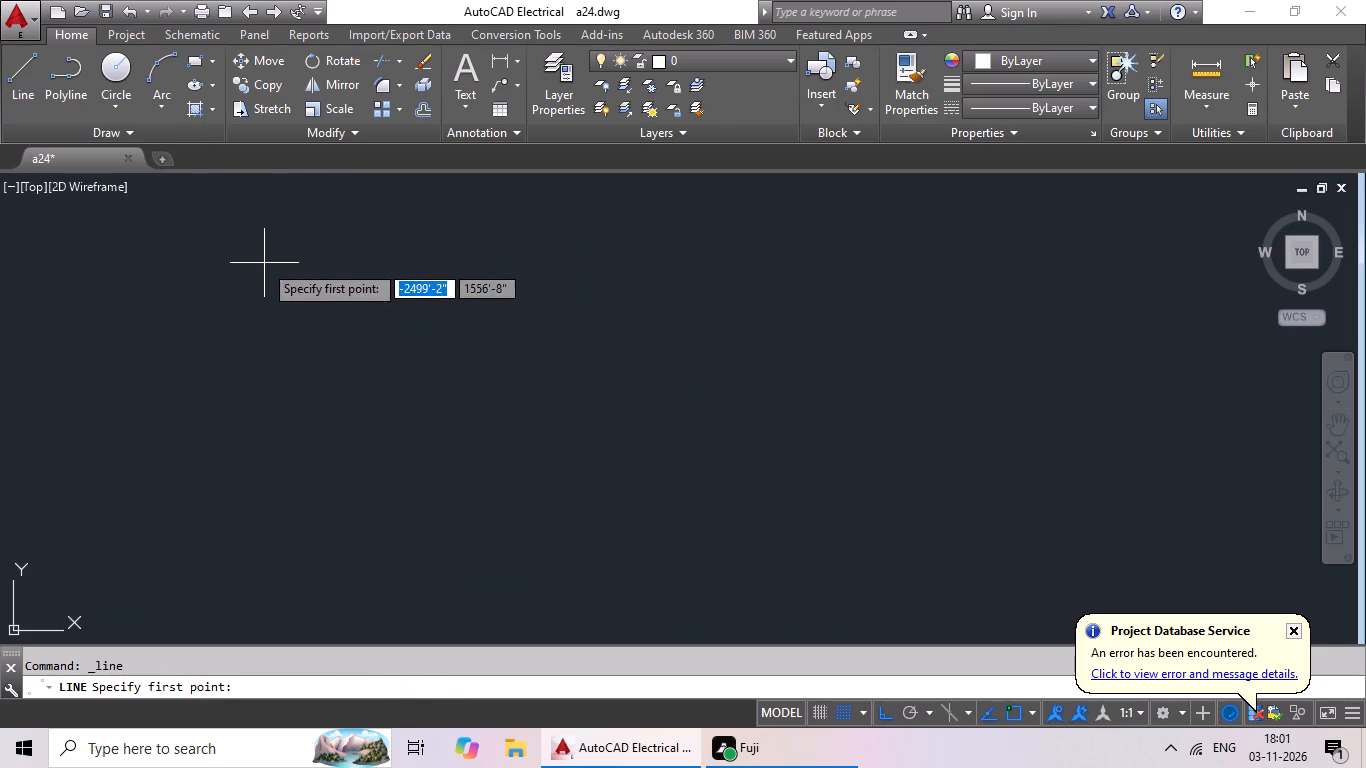
pyautogui.moveTo(252, 258); pyautogui.dragTo(341, 277)
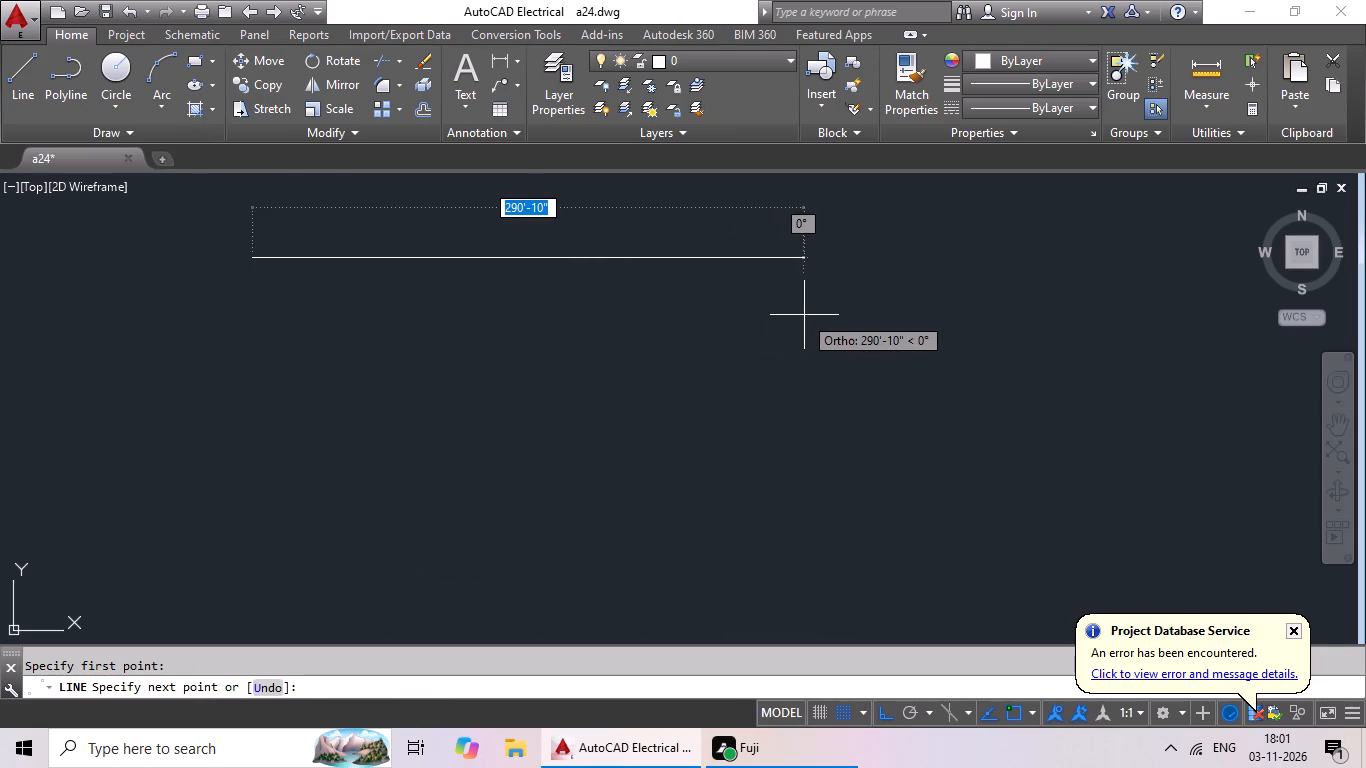
pyautogui.write("45'8")
pyautogui.hotkey('shift', '"')
pyautogui.press('Return')
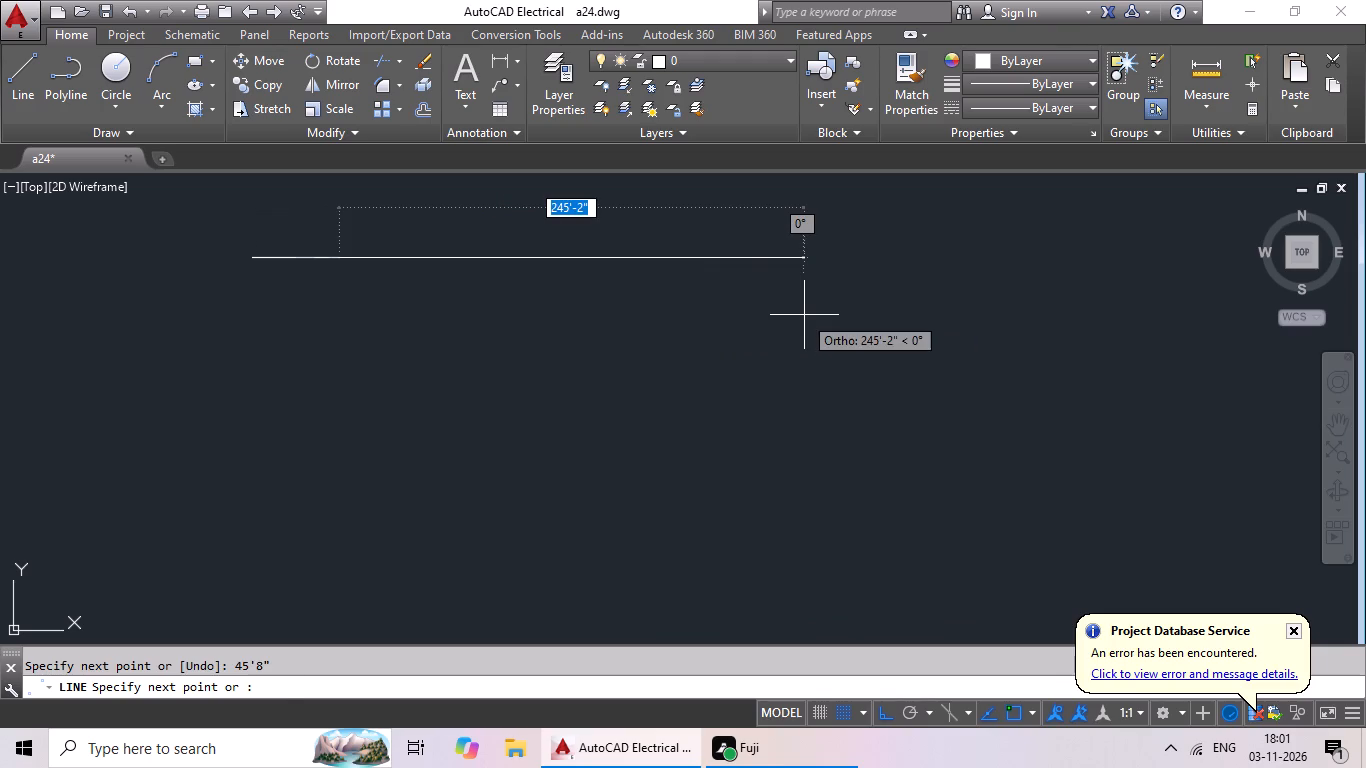
pyautogui.moveTo(300, 458); pyautogui.dragTo(458, 436, button='middle')
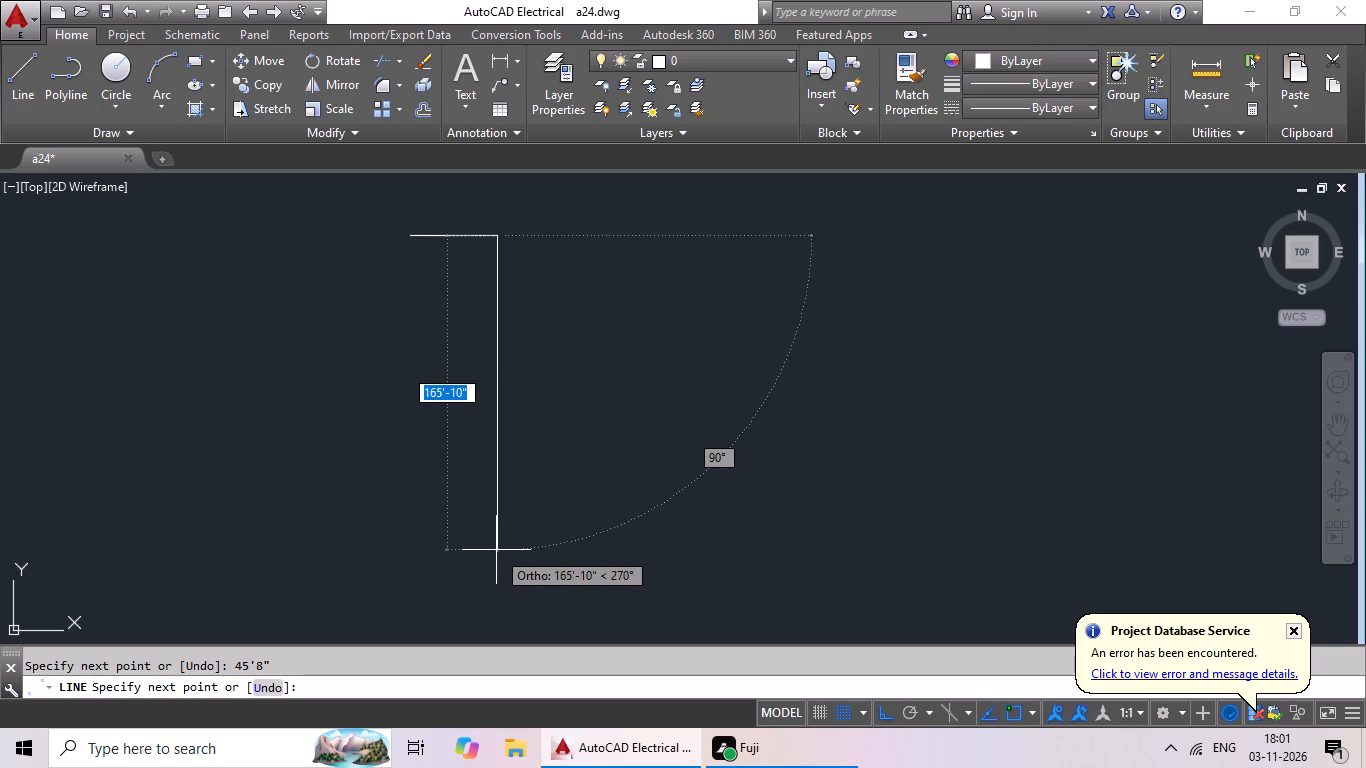
pyautogui.write("53'8")
pyautogui.hotkey('shift', '"')
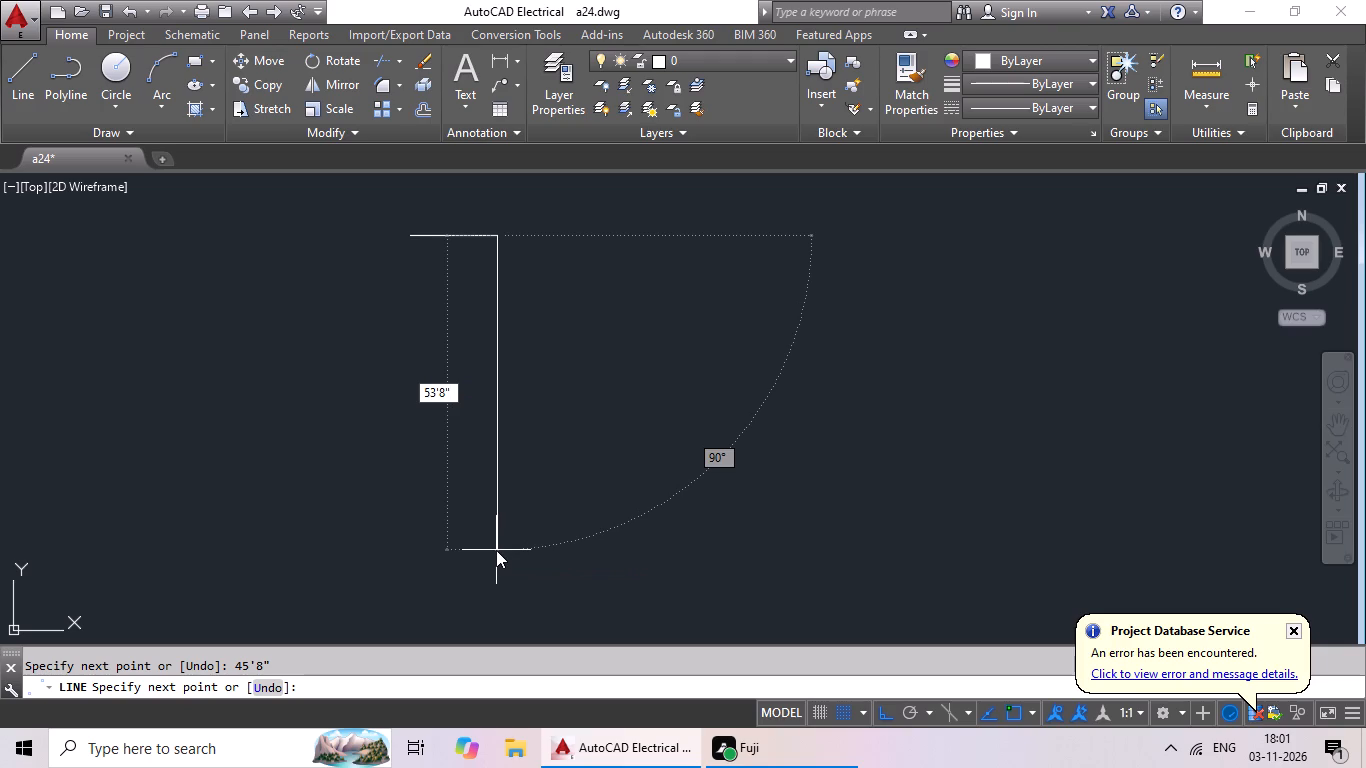
pyautogui.press('Return')
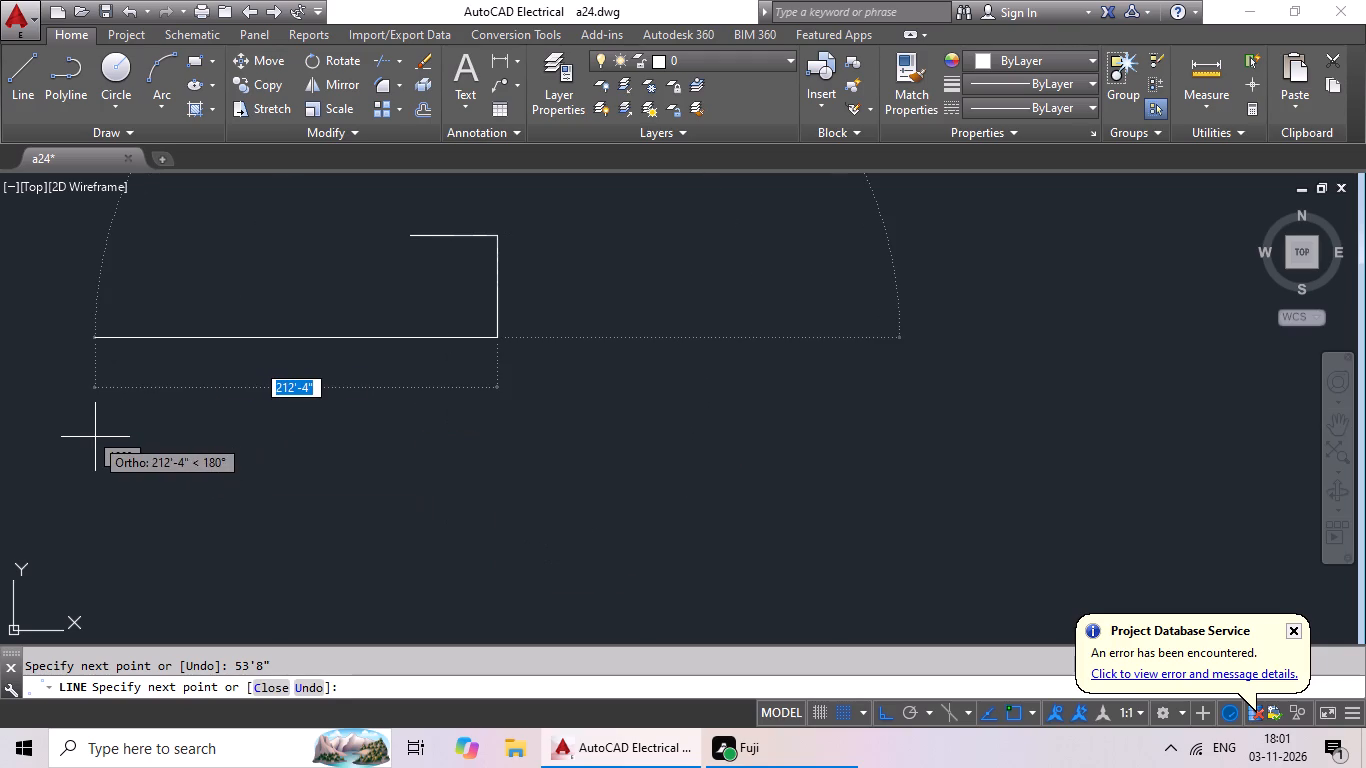
# Draw the bottom edge 45'8" toward the left and close the outline at its starting corner.
pyautogui.write("45'8")
pyautogui.hotkey('shift', '"')
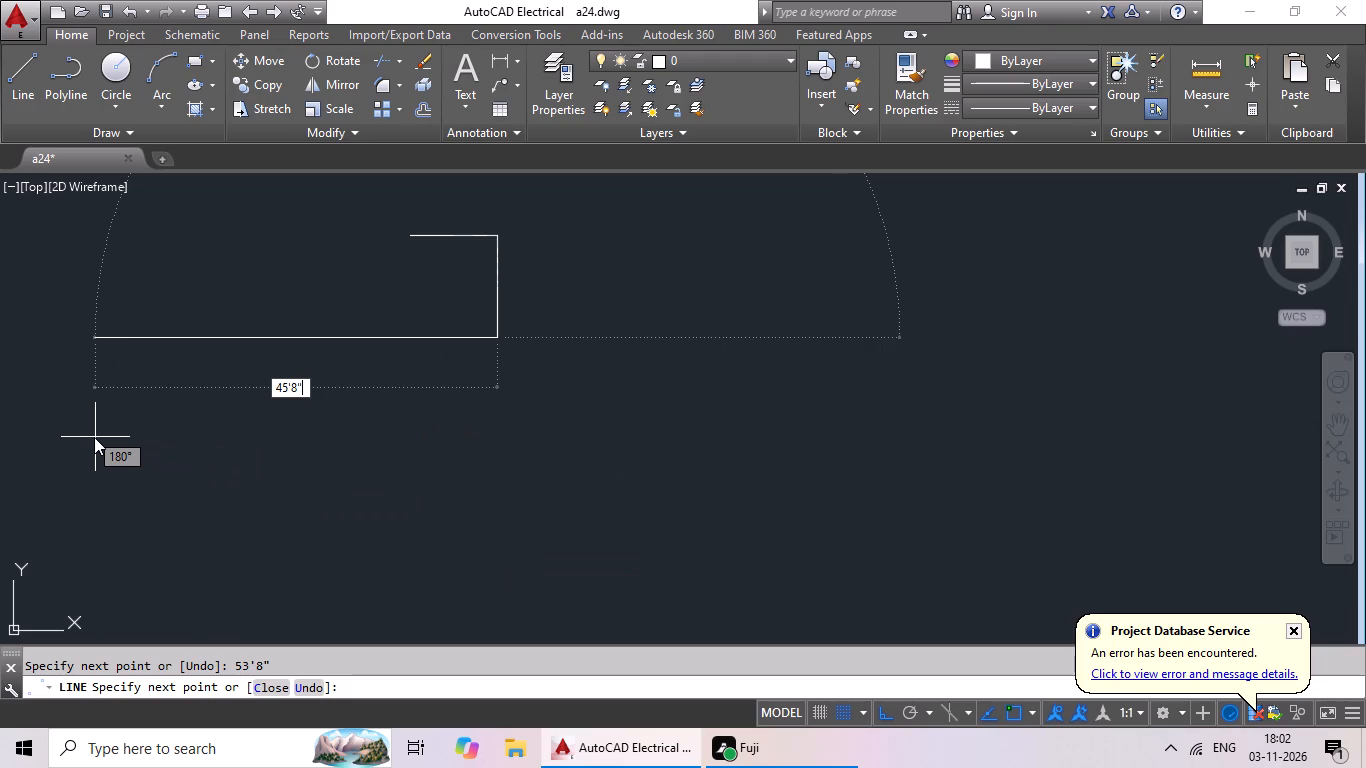
pyautogui.press('Return')
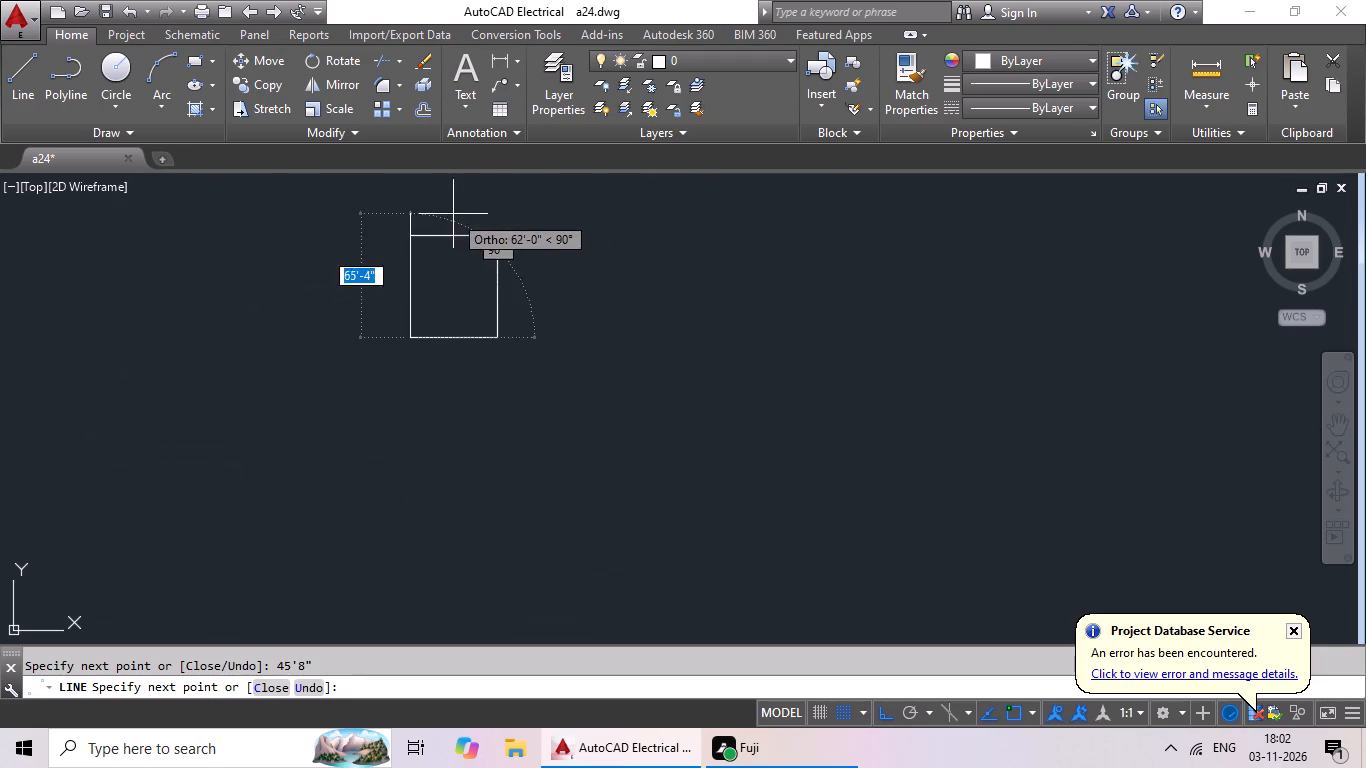
pyautogui.moveTo(422, 294); pyautogui.dragTo(395, 360, button='middle')
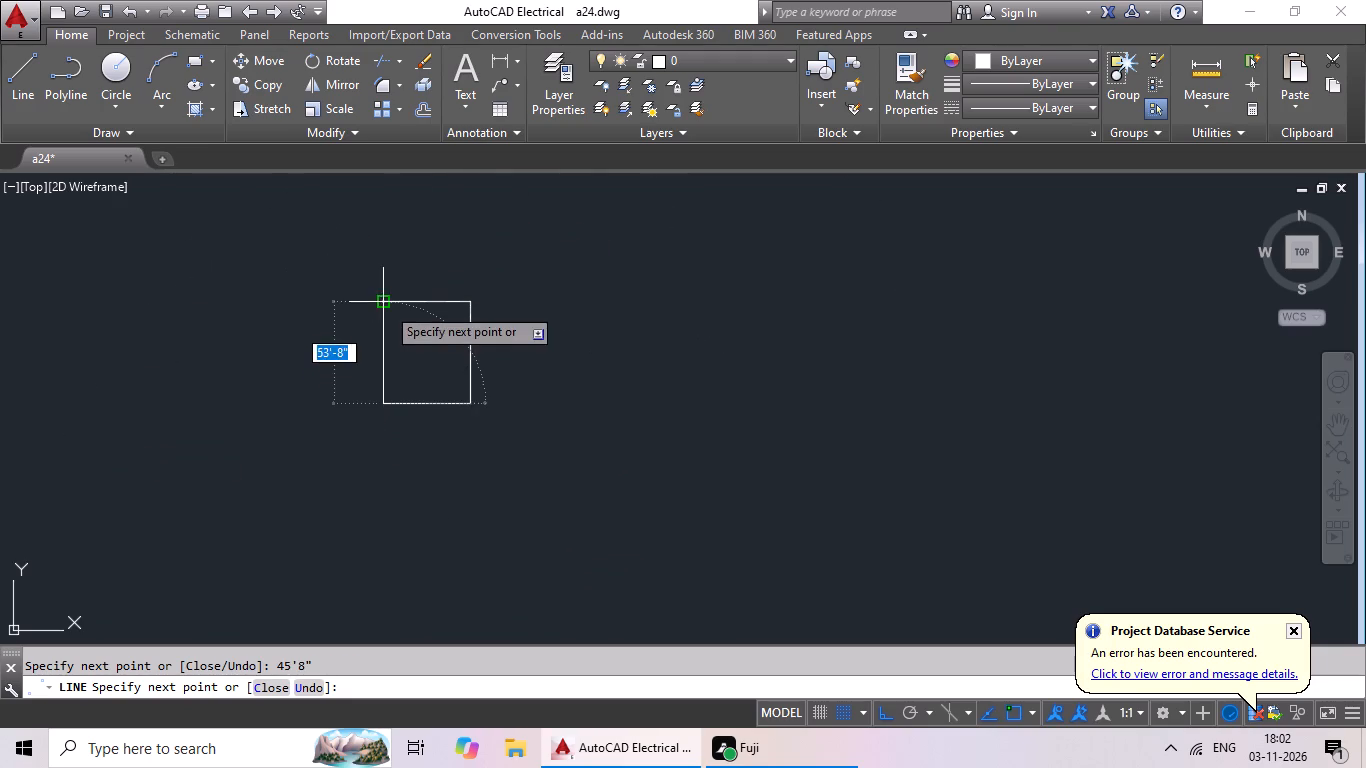
pyautogui.click(386, 305)
pyautogui.press('Escape')
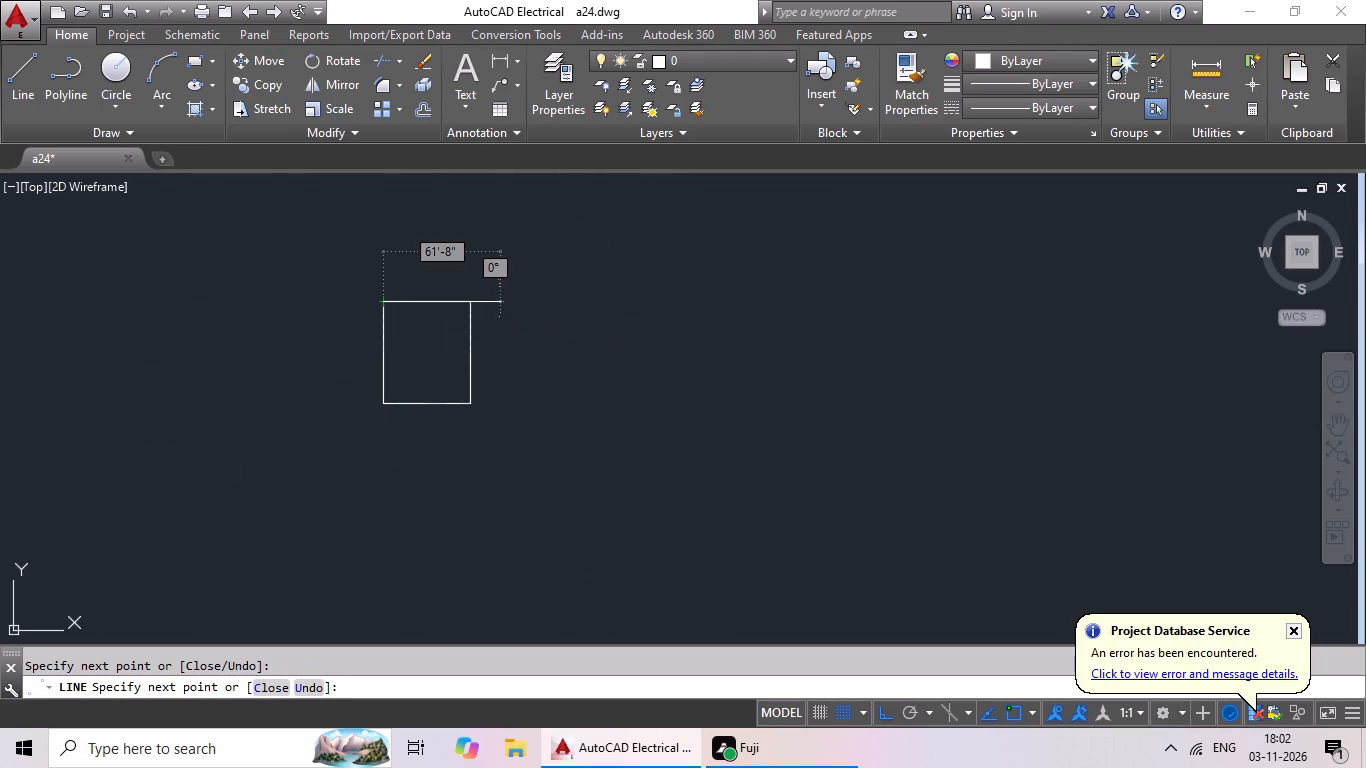
pyautogui.scroll(2, 415, 360)
pyautogui.moveTo(412, 370); pyautogui.dragTo(396, 438, button='middle')
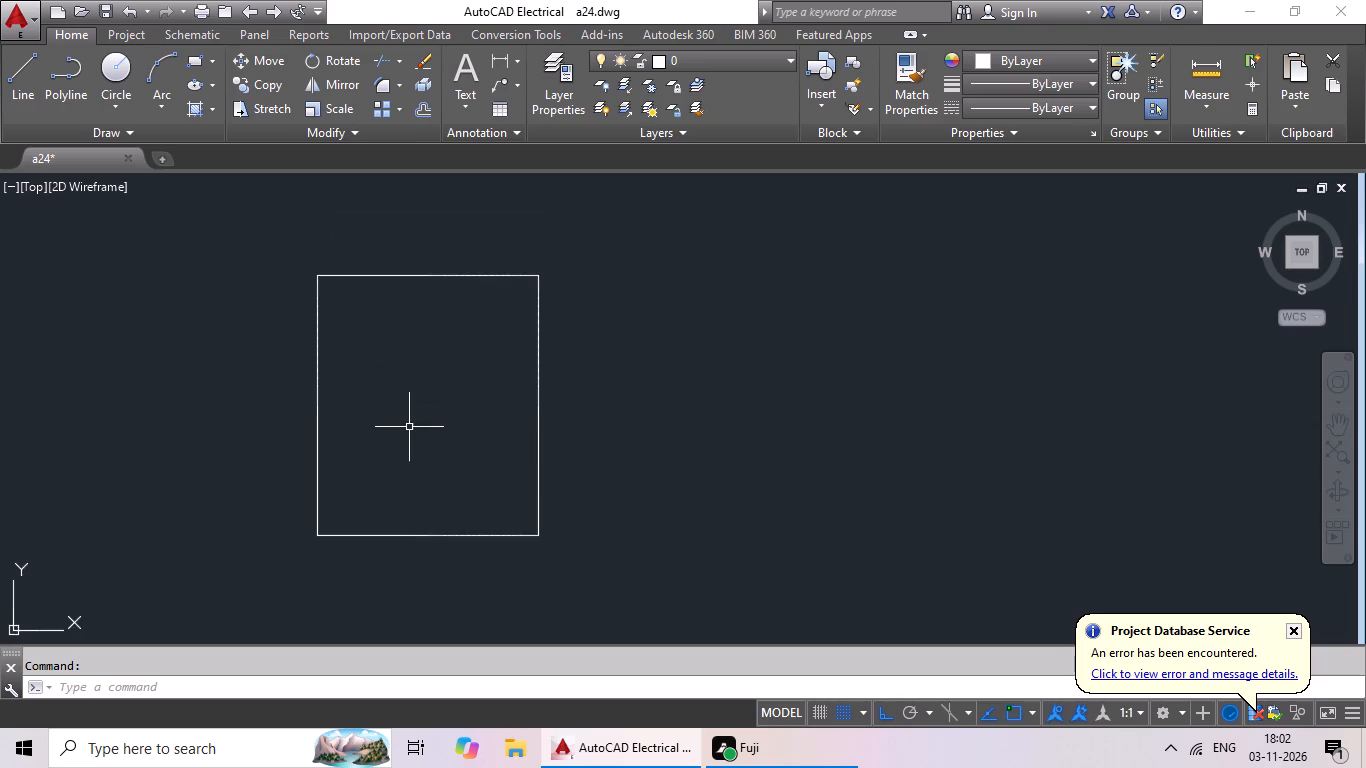
pyautogui.scroll(1, 409, 427)
pyautogui.scroll(-1, 410, 427)
pyautogui.press('Escape')
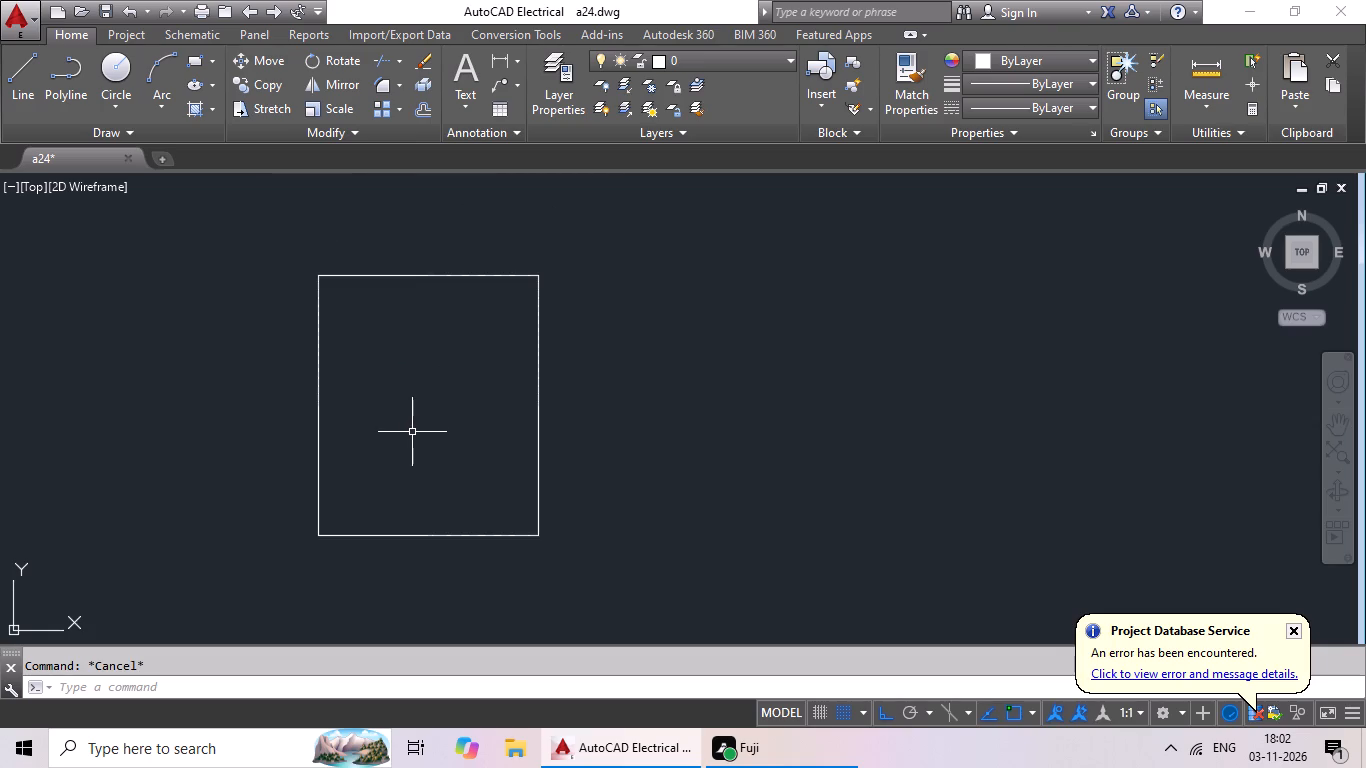
pyautogui.press('Escape')
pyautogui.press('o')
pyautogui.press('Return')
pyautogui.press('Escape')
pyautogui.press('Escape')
# Check the top edge's length with a linear dimension between its two corners, without placing the dimension.
pyautogui.click(500, 61)
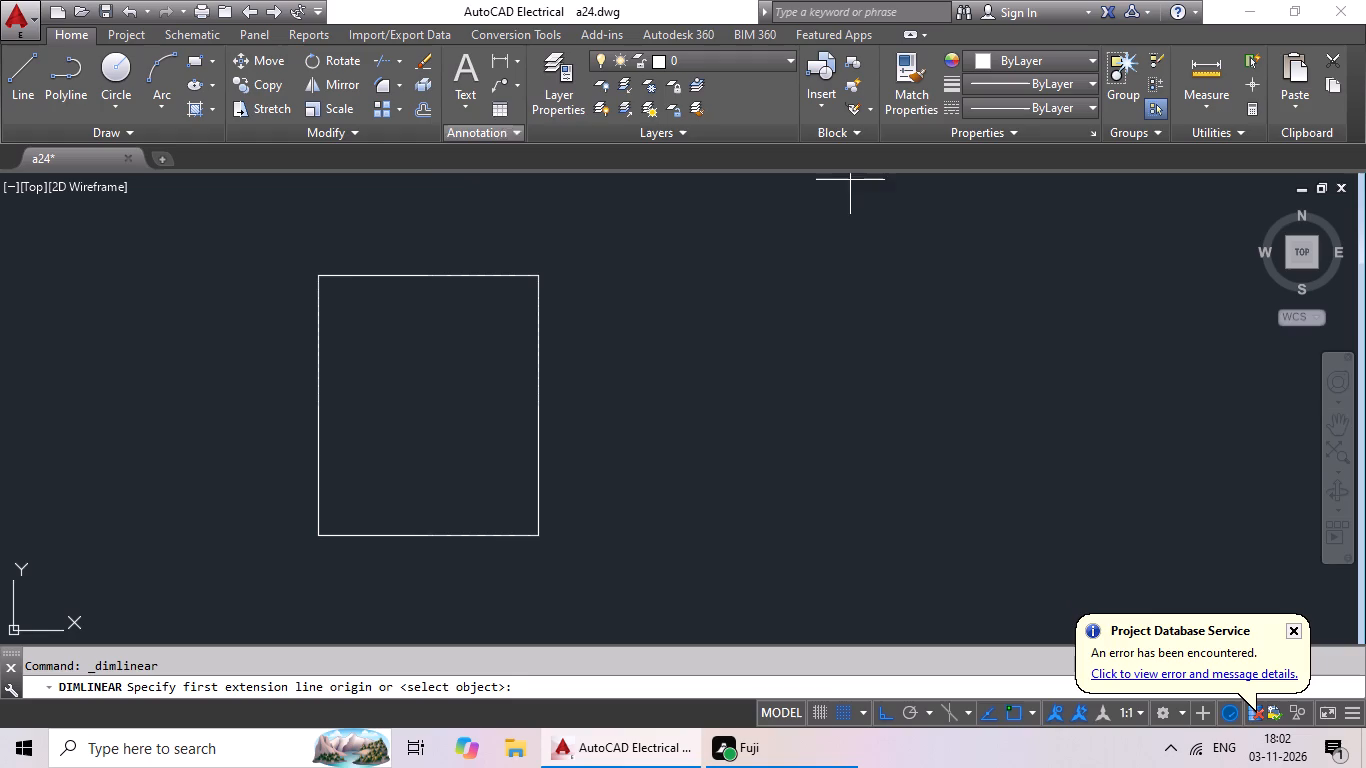
pyautogui.scroll(2, 310, 262)
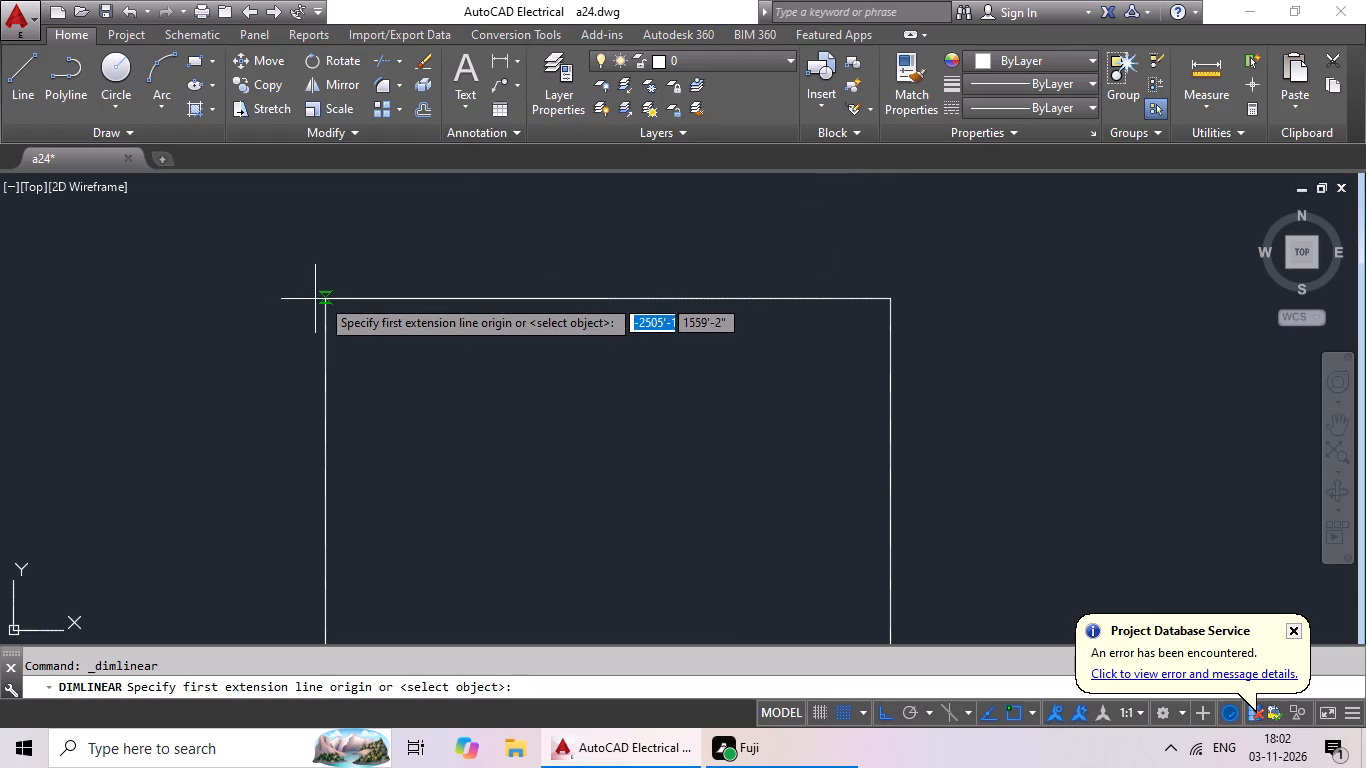
pyautogui.click(329, 299)
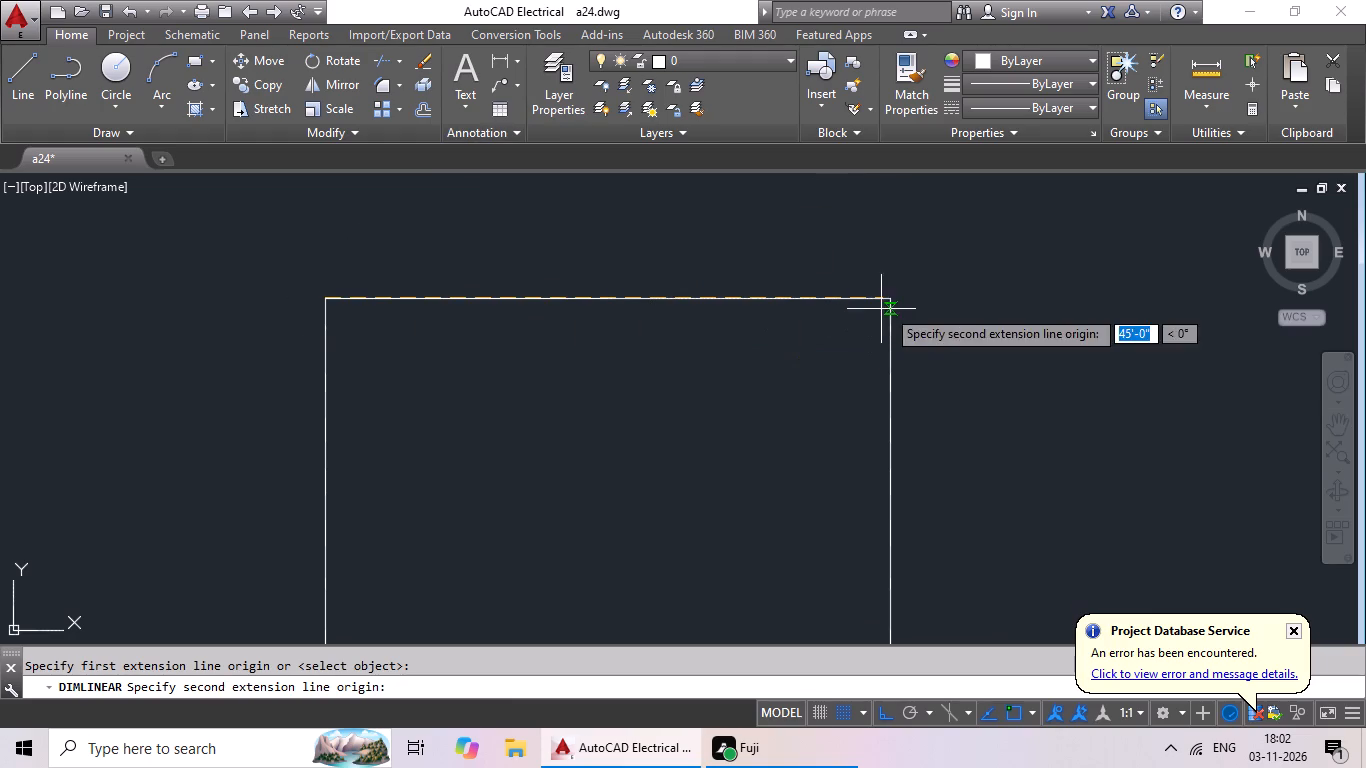
pyautogui.moveTo(885, 301); pyautogui.dragTo(889, 287)
pyautogui.scroll(2, 896, 245)
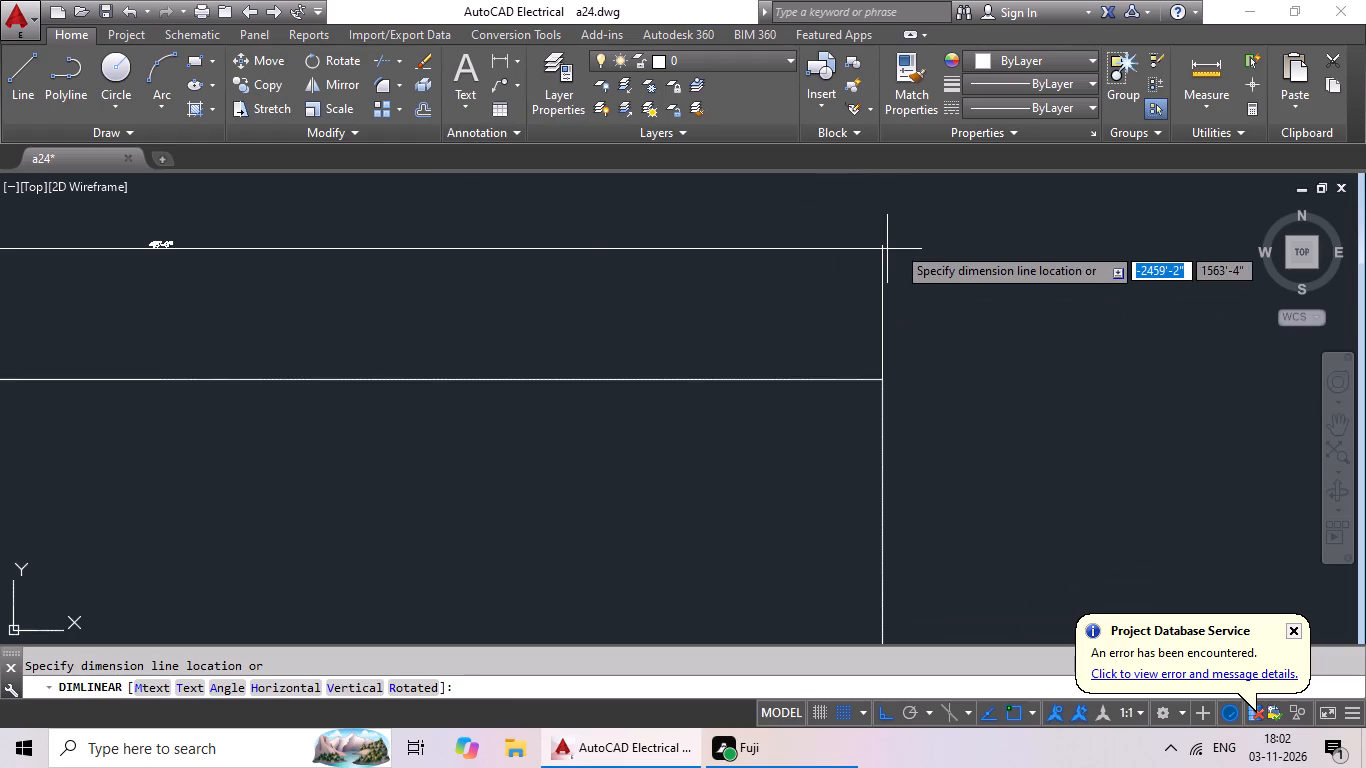
pyautogui.scroll(2, 896, 246)
pyautogui.moveTo(912, 299); pyautogui.dragTo(1251, 356, button='middle')
pyautogui.scroll(-2, 1261, 351)
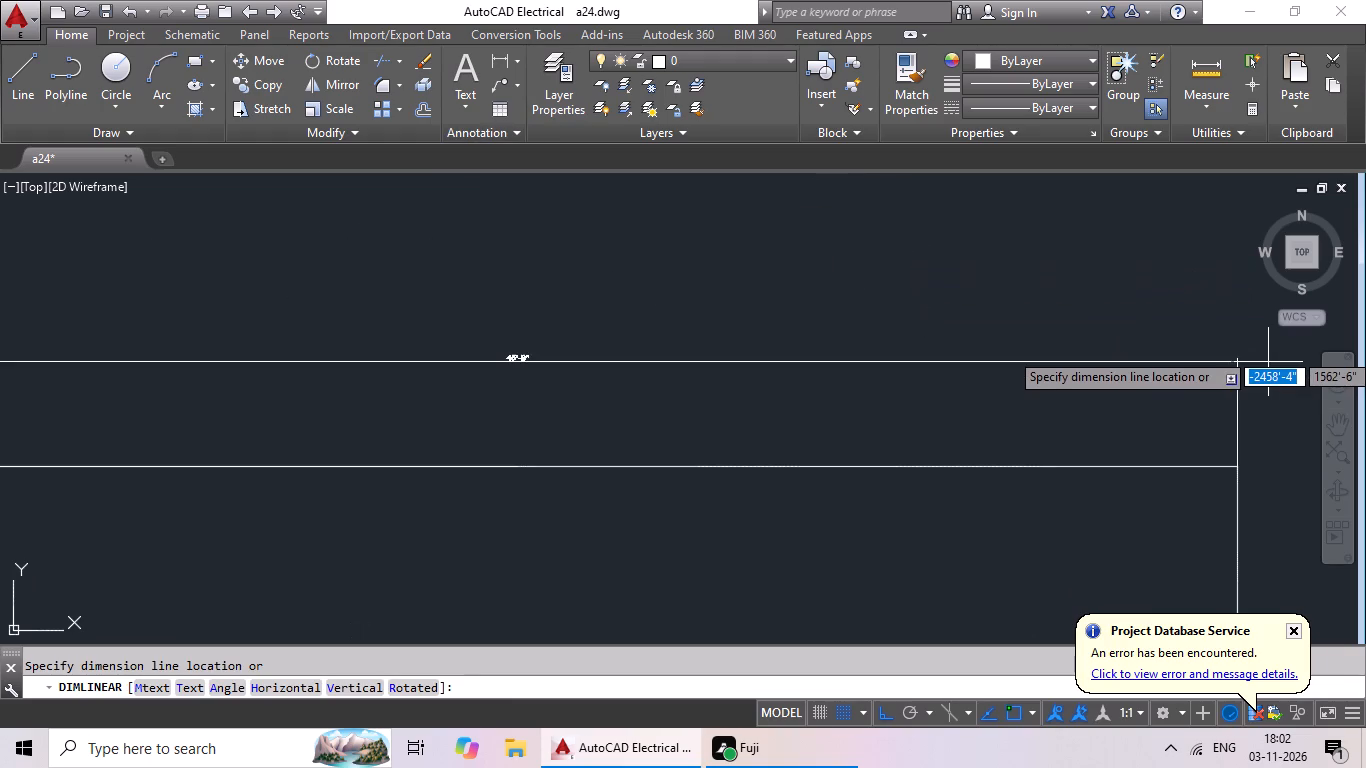
pyautogui.scroll(3, 558, 351)
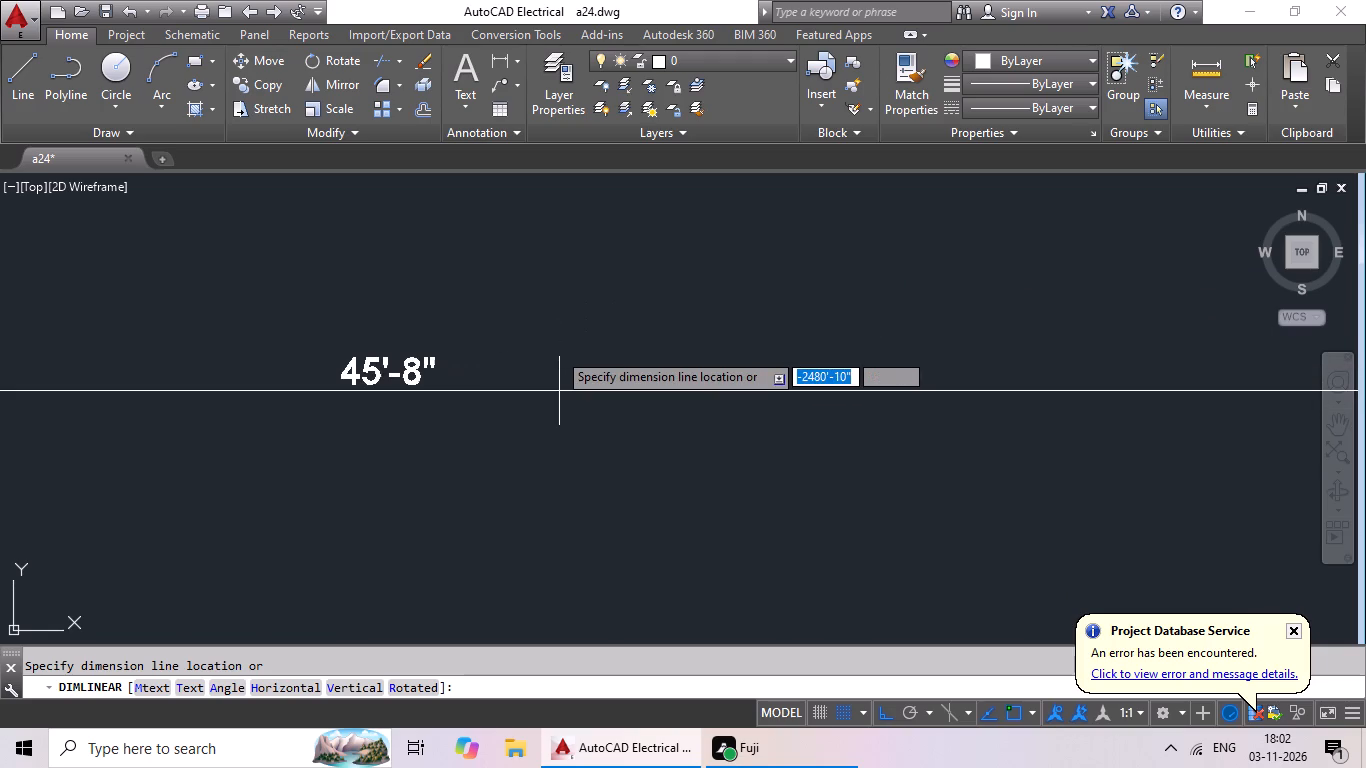
pyautogui.scroll(-4, 560, 350)
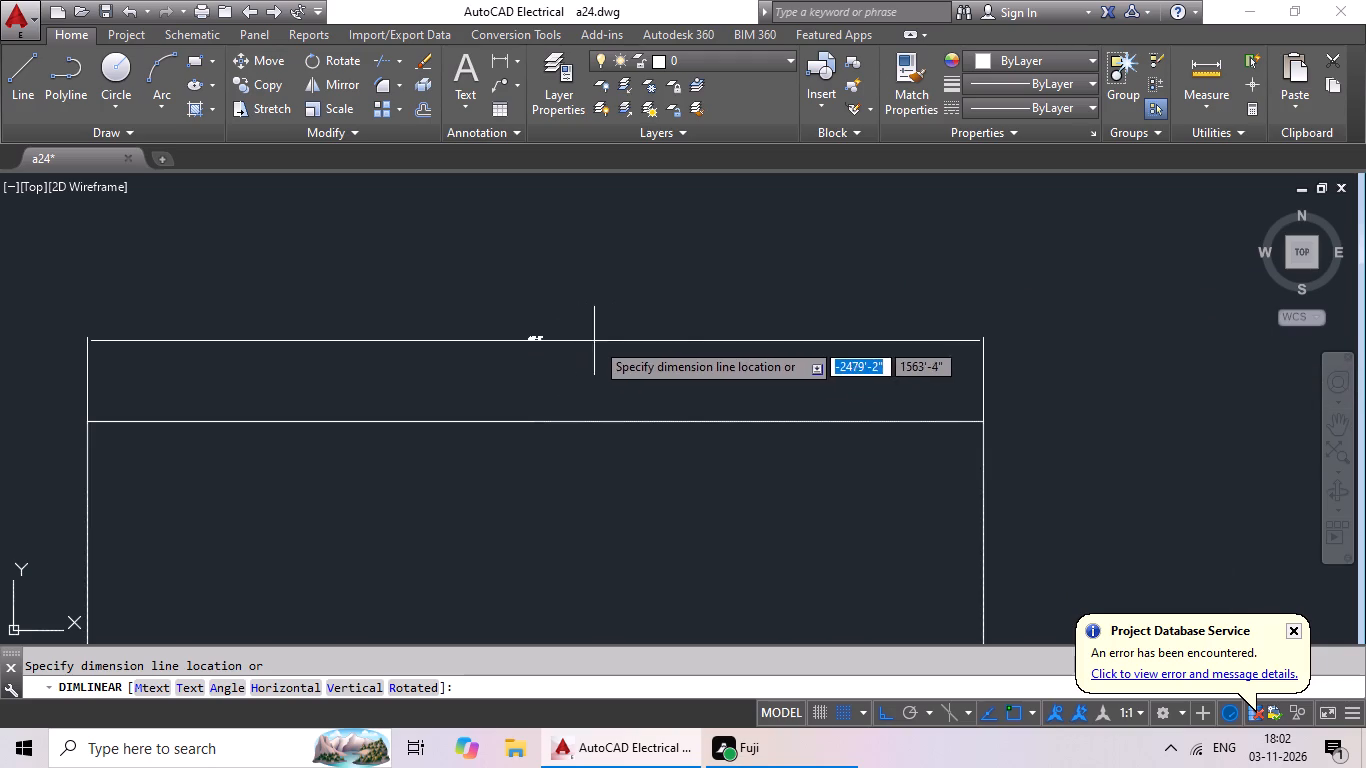
pyautogui.press('Escape')
pyautogui.press('Escape')
# Offset the new outline's top and left edges 9" inward.
pyautogui.scroll(-2, 652, 400)
pyautogui.moveTo(625, 500); pyautogui.dragTo(624, 343, button='middle')
pyautogui.scroll(-1, 643, 387)
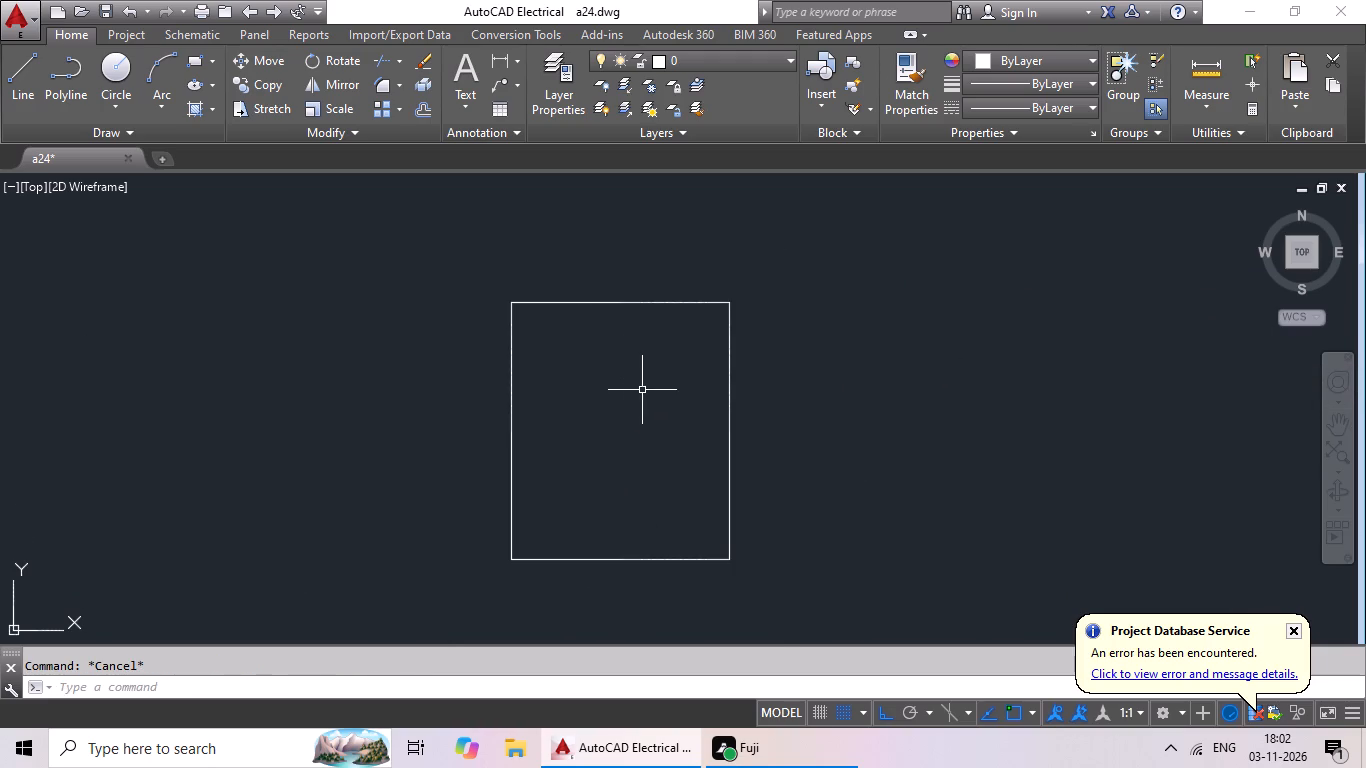
pyautogui.moveTo(641, 390); pyautogui.dragTo(564, 408, button='middle')
pyautogui.press('Escape')
pyautogui.press('Escape')
pyautogui.press('o')
pyautogui.press('Return')
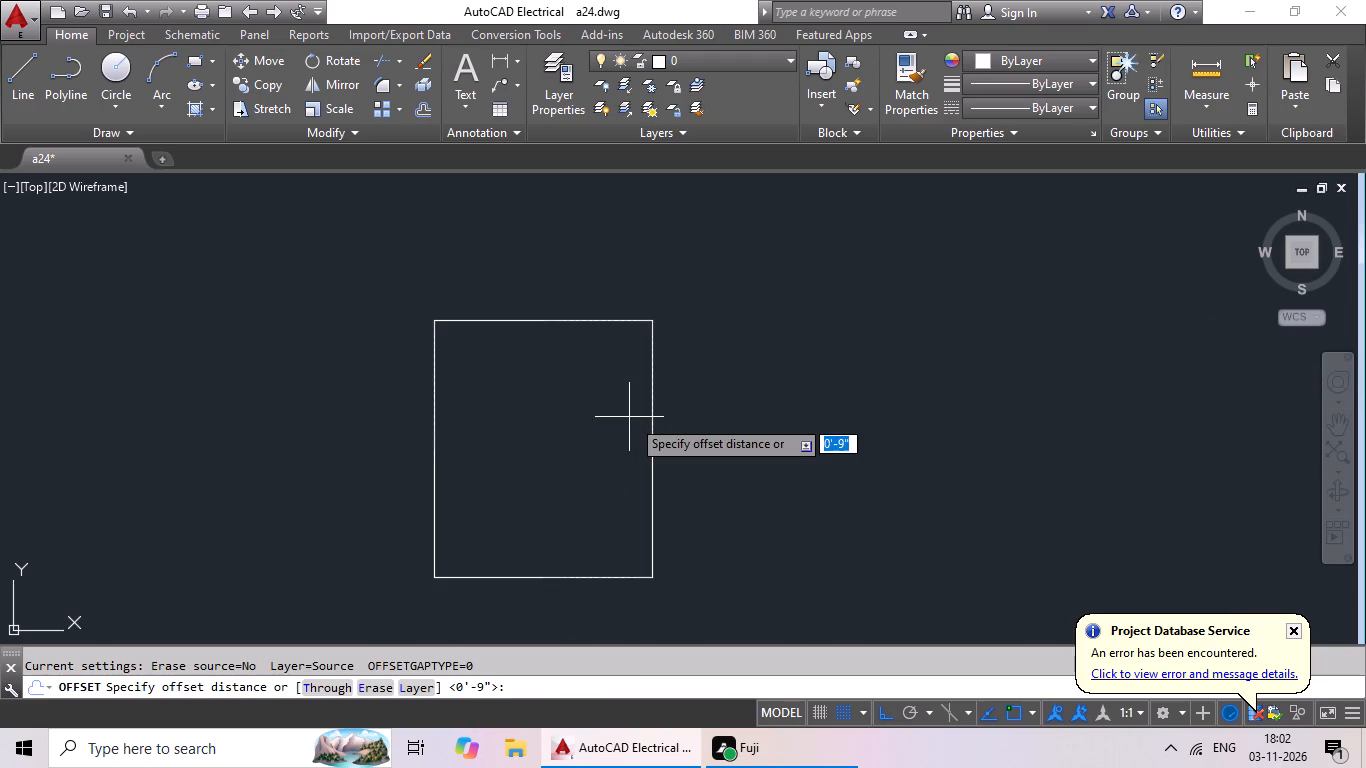
pyautogui.press('9')
pyautogui.hotkey('shift', '"')
pyautogui.press('Return')
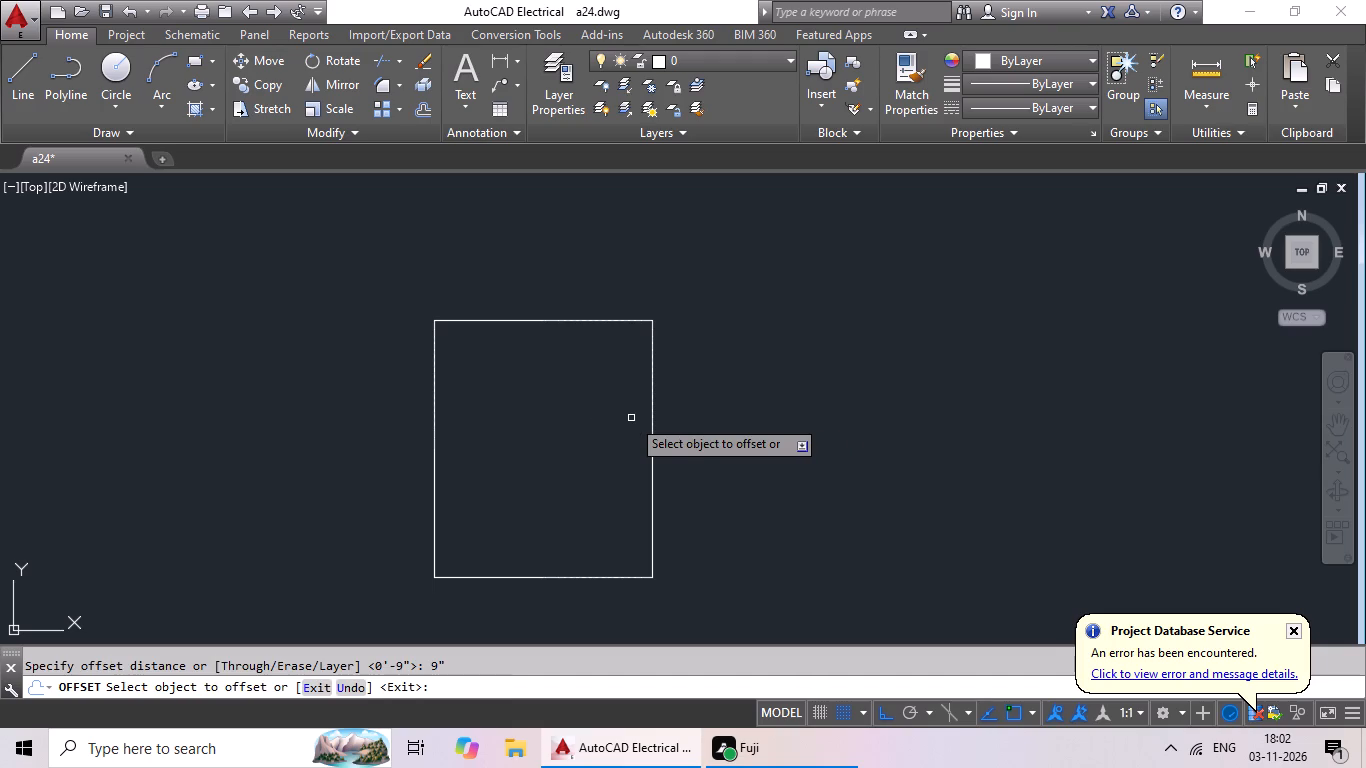
pyautogui.click(619, 320)
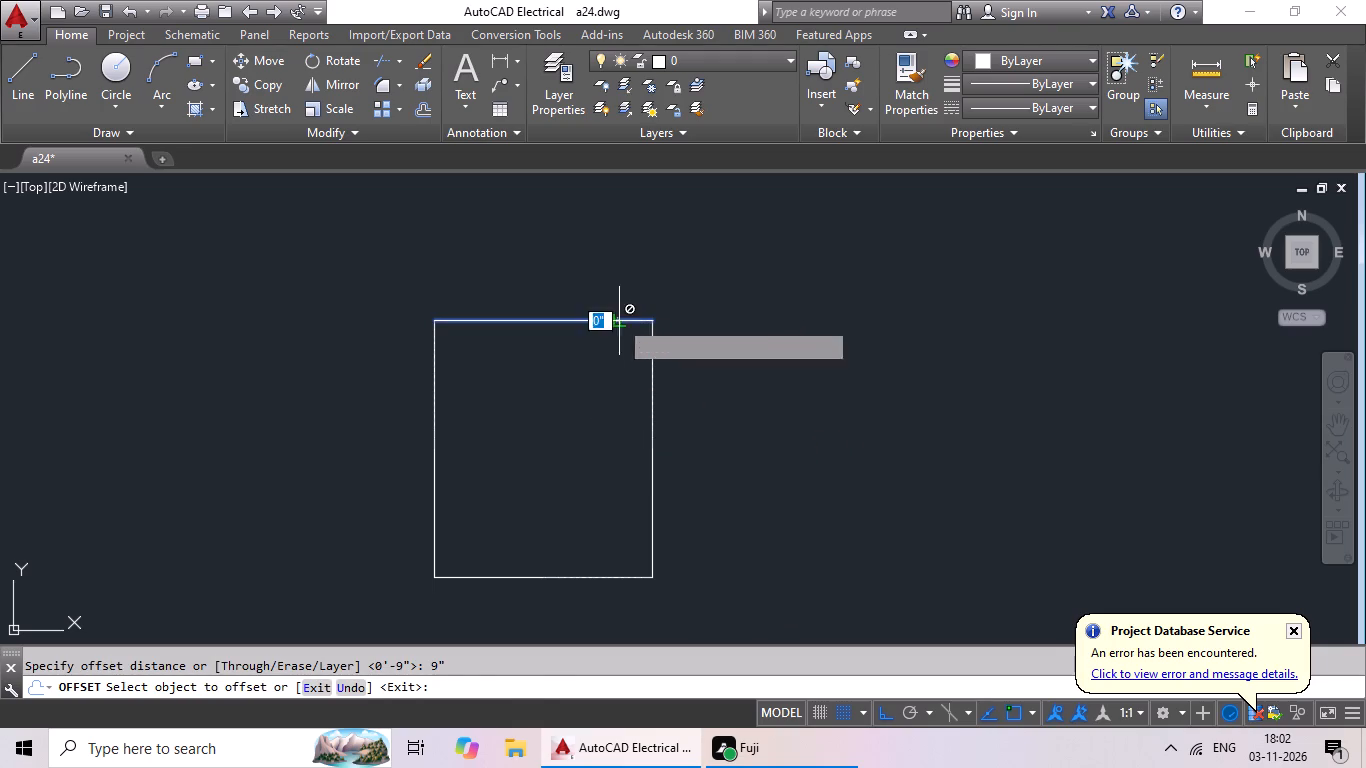
pyautogui.click(598, 442)
pyautogui.moveTo(435, 485); pyautogui.dragTo(481, 477)
pyautogui.click(614, 456)
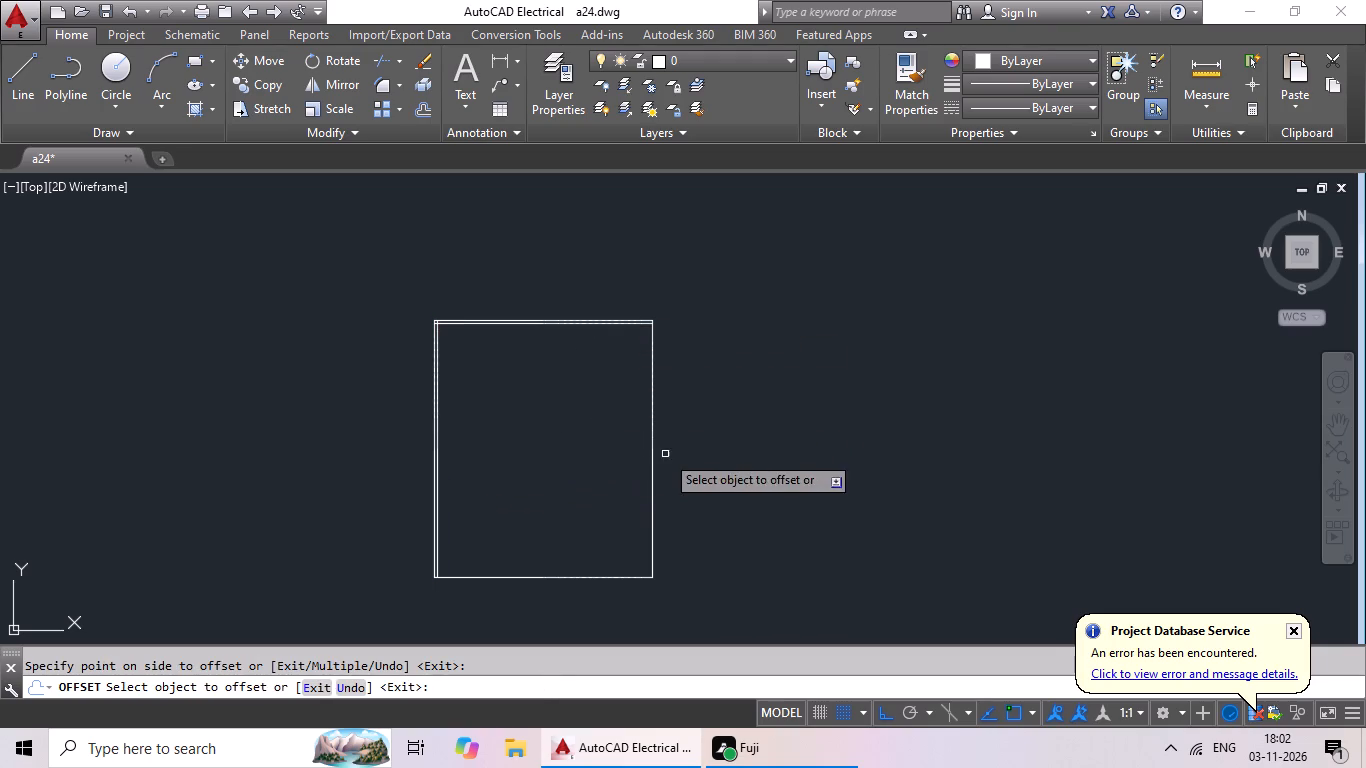
# Offset the outline's right and bottom edges inward by the same 9".
pyautogui.moveTo(652, 484); pyautogui.dragTo(634, 491)
pyautogui.click(500, 519)
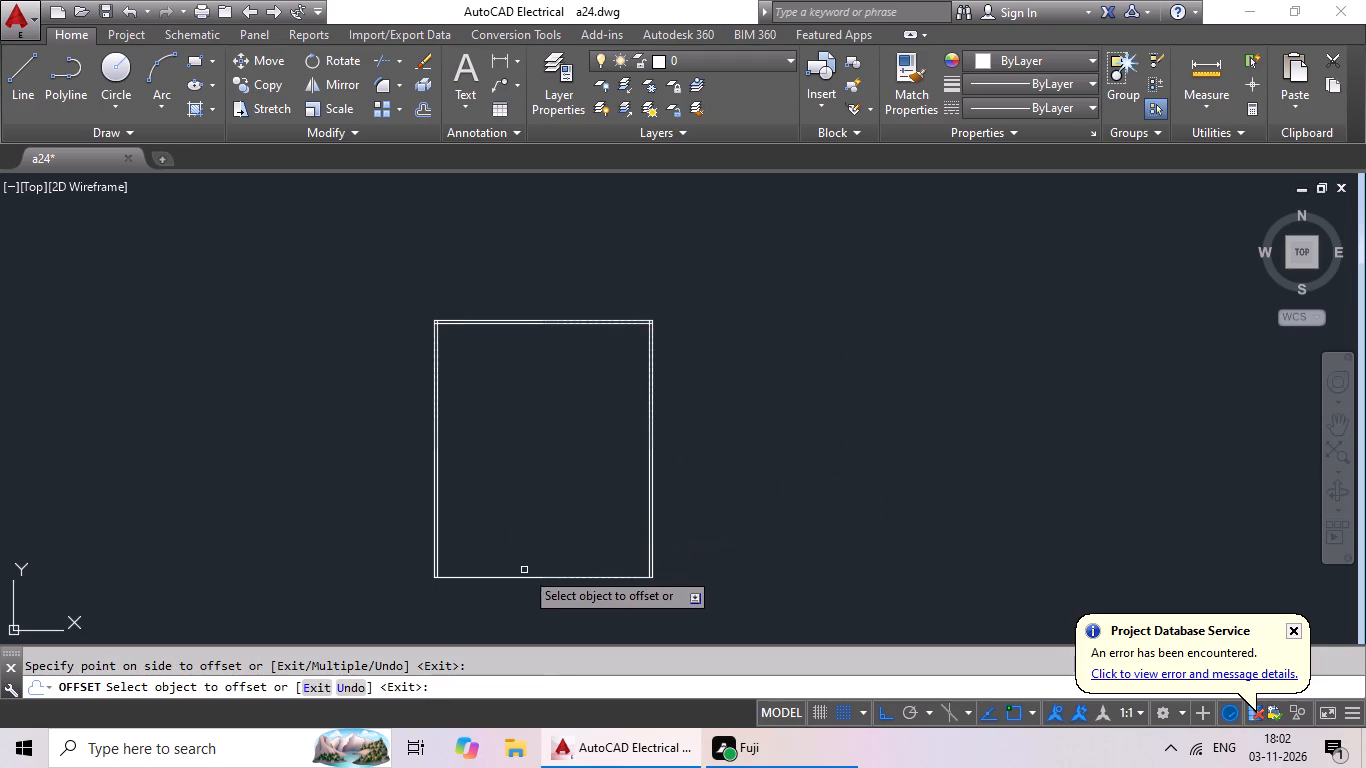
pyautogui.moveTo(531, 578); pyautogui.dragTo(568, 564)
pyautogui.click(610, 539)
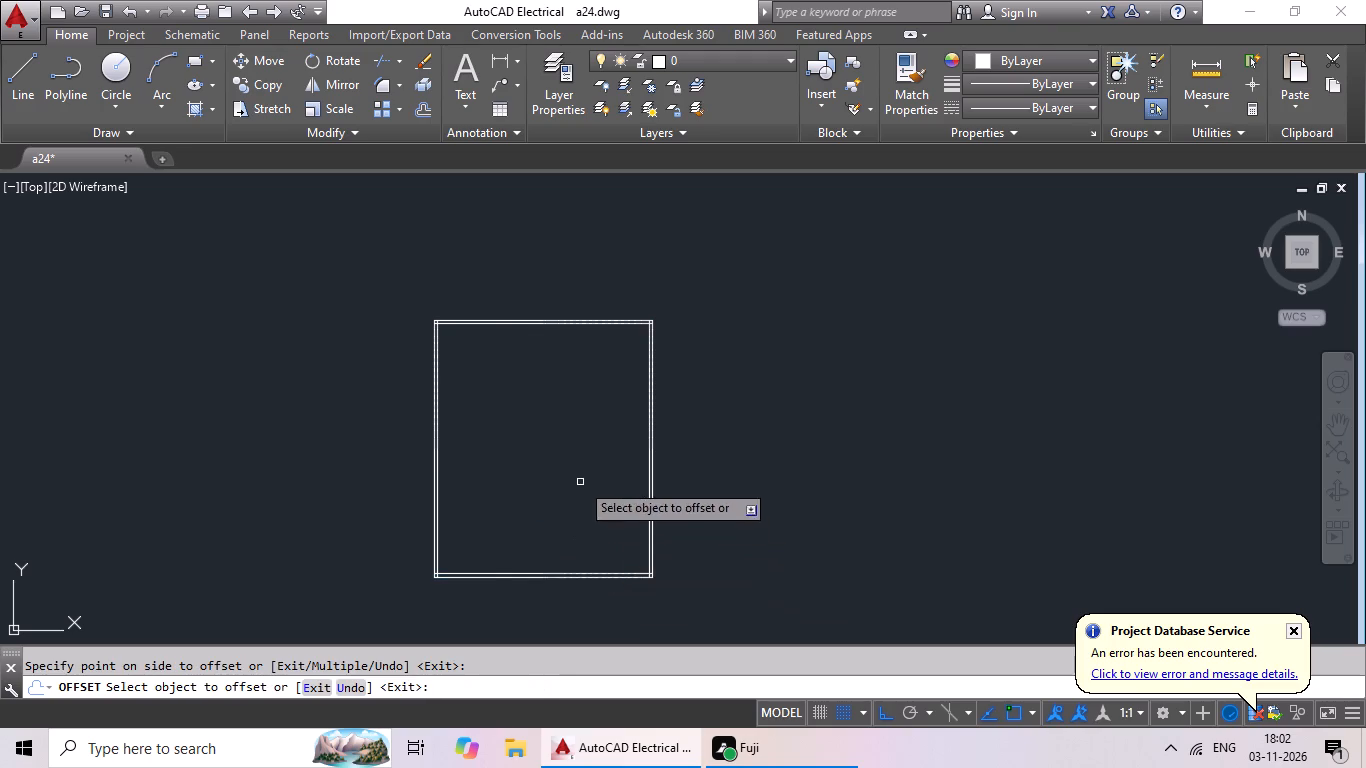
pyautogui.moveTo(580, 481); pyautogui.dragTo(642, 468, button='middle')
pyautogui.press('Escape')
pyautogui.press('Escape')
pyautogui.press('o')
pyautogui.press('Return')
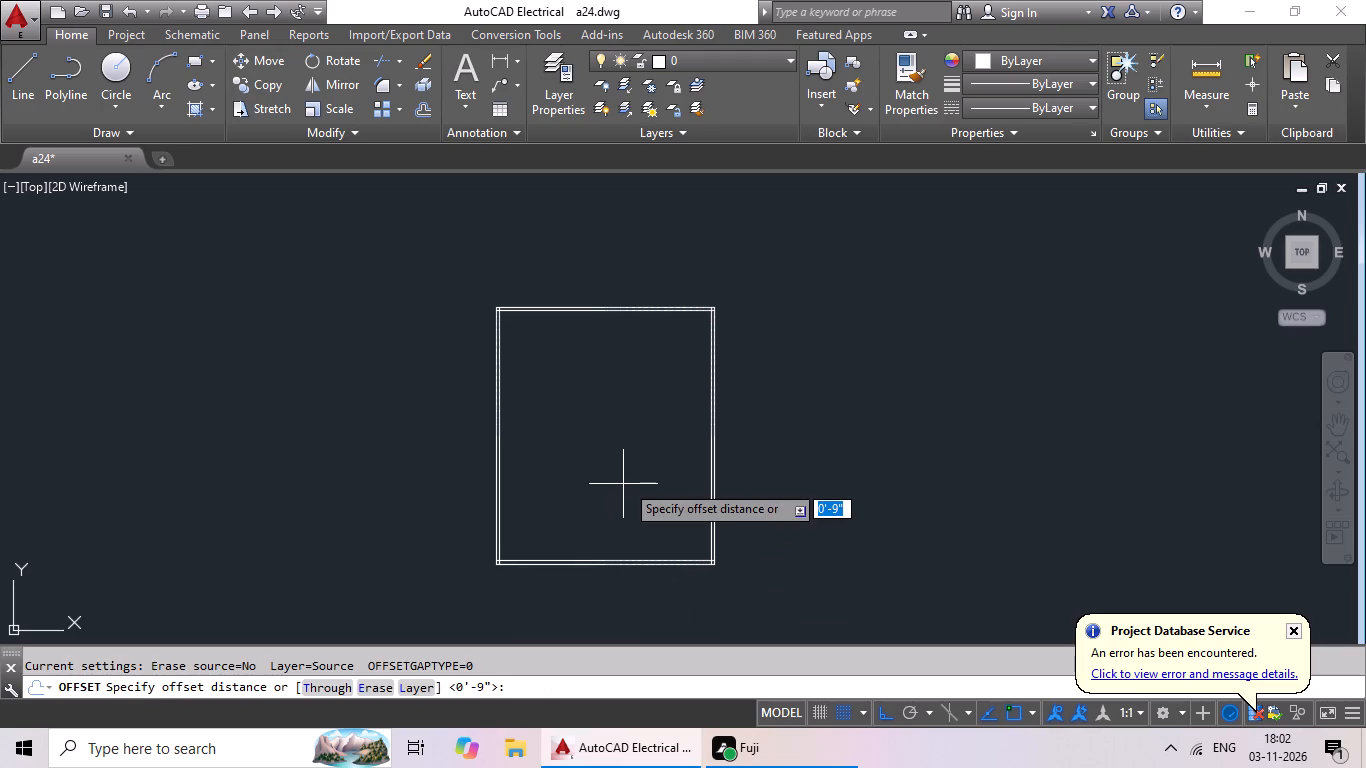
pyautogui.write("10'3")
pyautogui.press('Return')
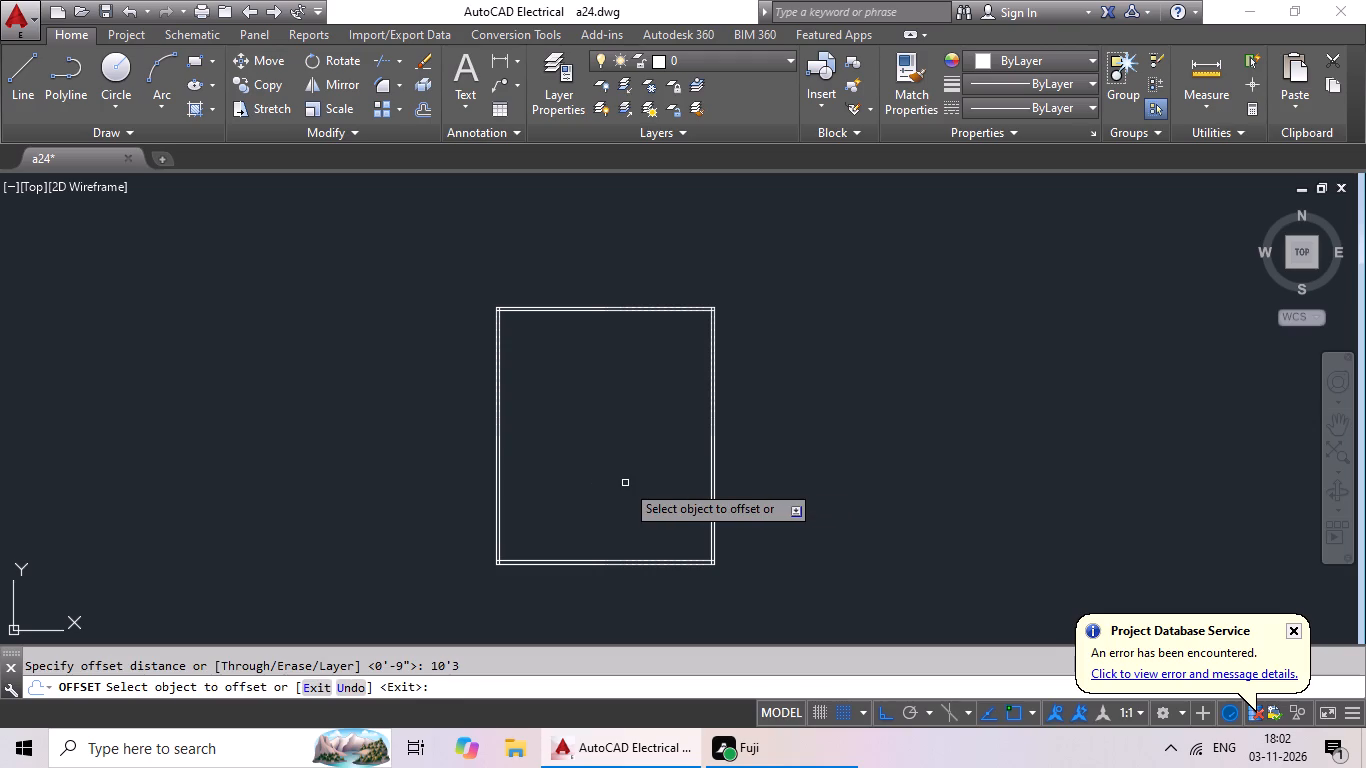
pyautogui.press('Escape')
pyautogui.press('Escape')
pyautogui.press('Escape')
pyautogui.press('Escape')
# Offset the inner line of the left wall 10'3" to the right, into the plan.
pyautogui.press('o')
pyautogui.press('Return')
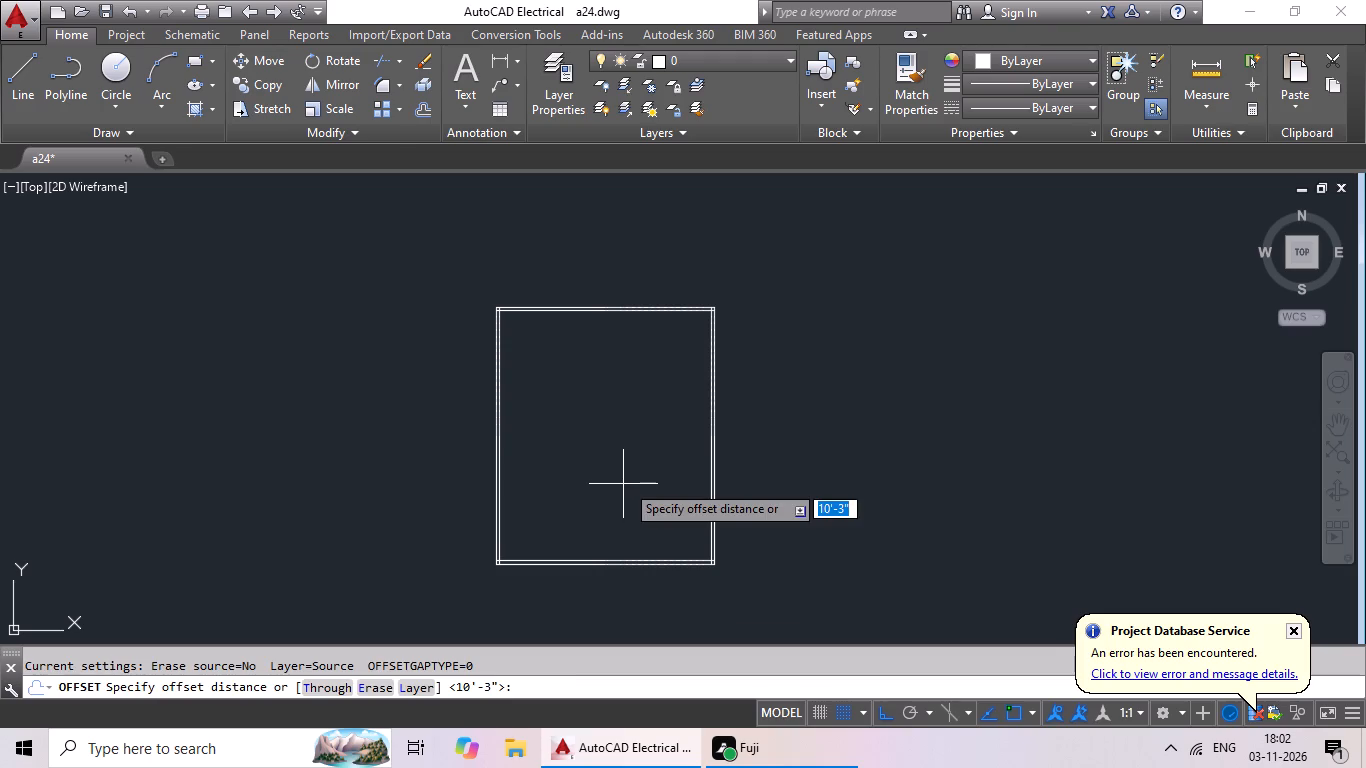
pyautogui.write('10')
pyautogui.write("'3")
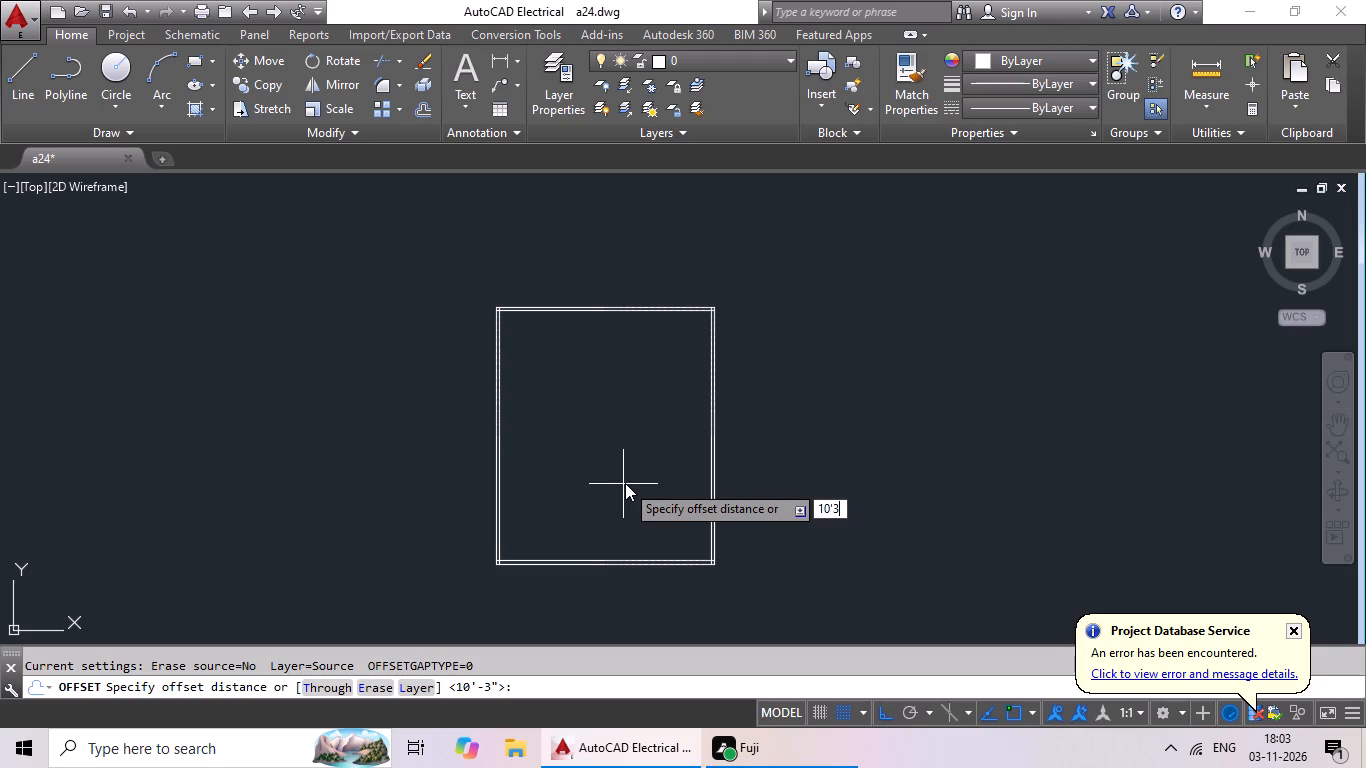
pyautogui.hotkey('shift', '"')
pyautogui.press('Return')
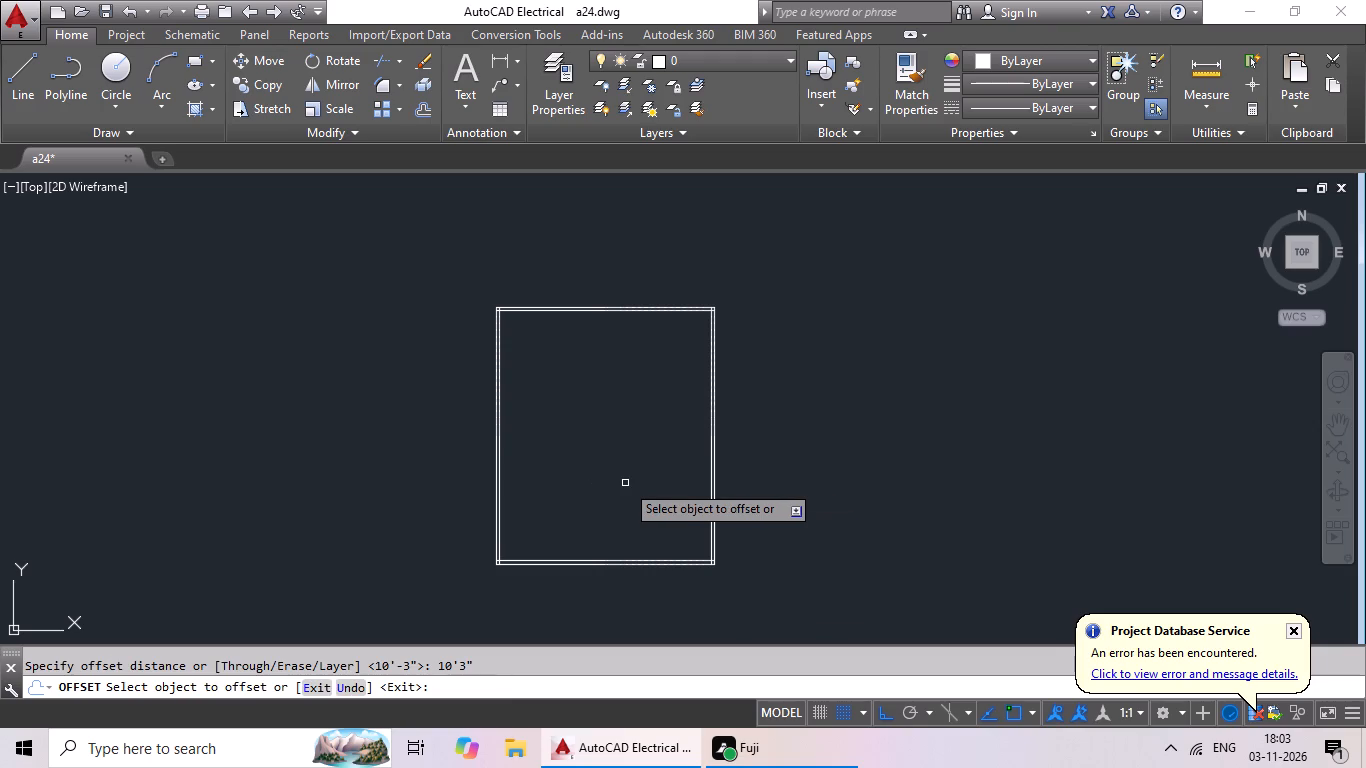
pyautogui.scroll(3, 563, 420)
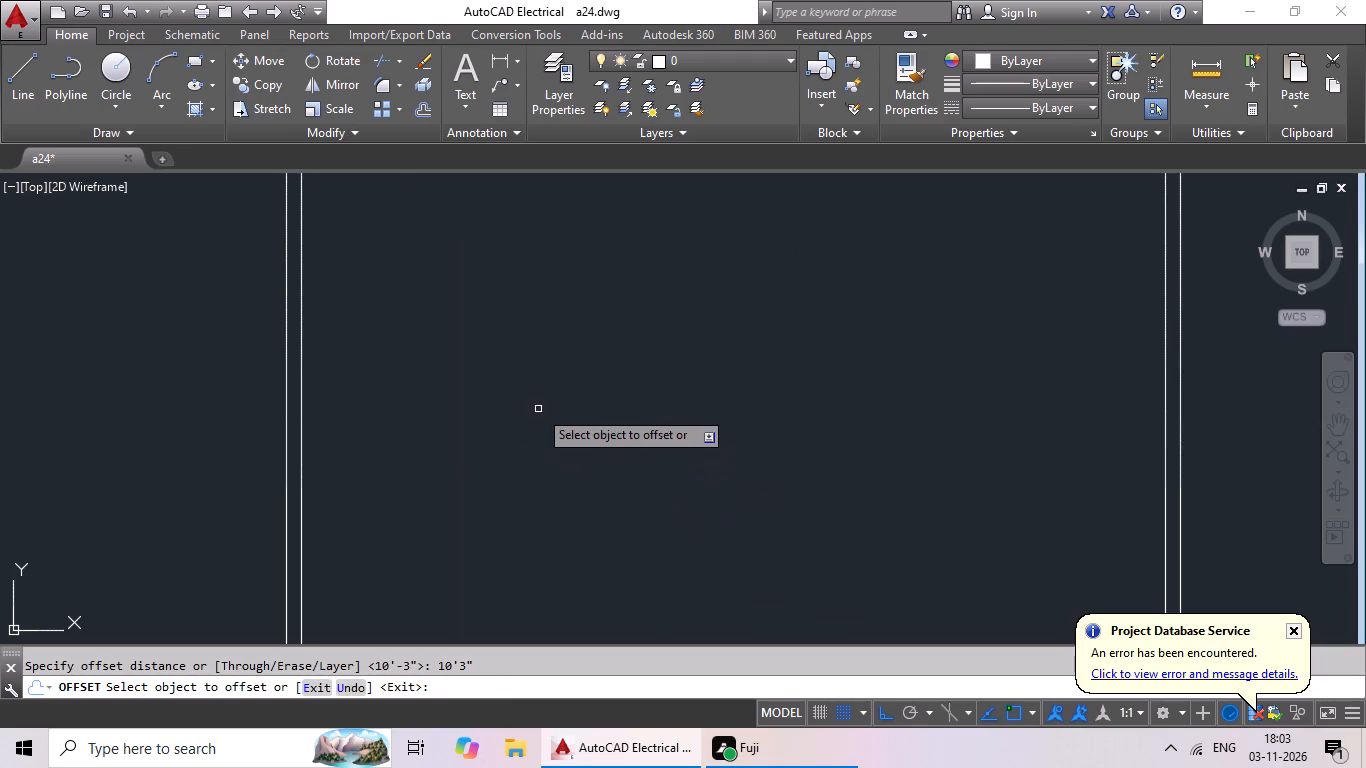
pyautogui.scroll(-3, 539, 409)
pyautogui.moveTo(483, 471); pyautogui.dragTo(496, 470)
pyautogui.click(537, 457)
pyautogui.press('Escape')
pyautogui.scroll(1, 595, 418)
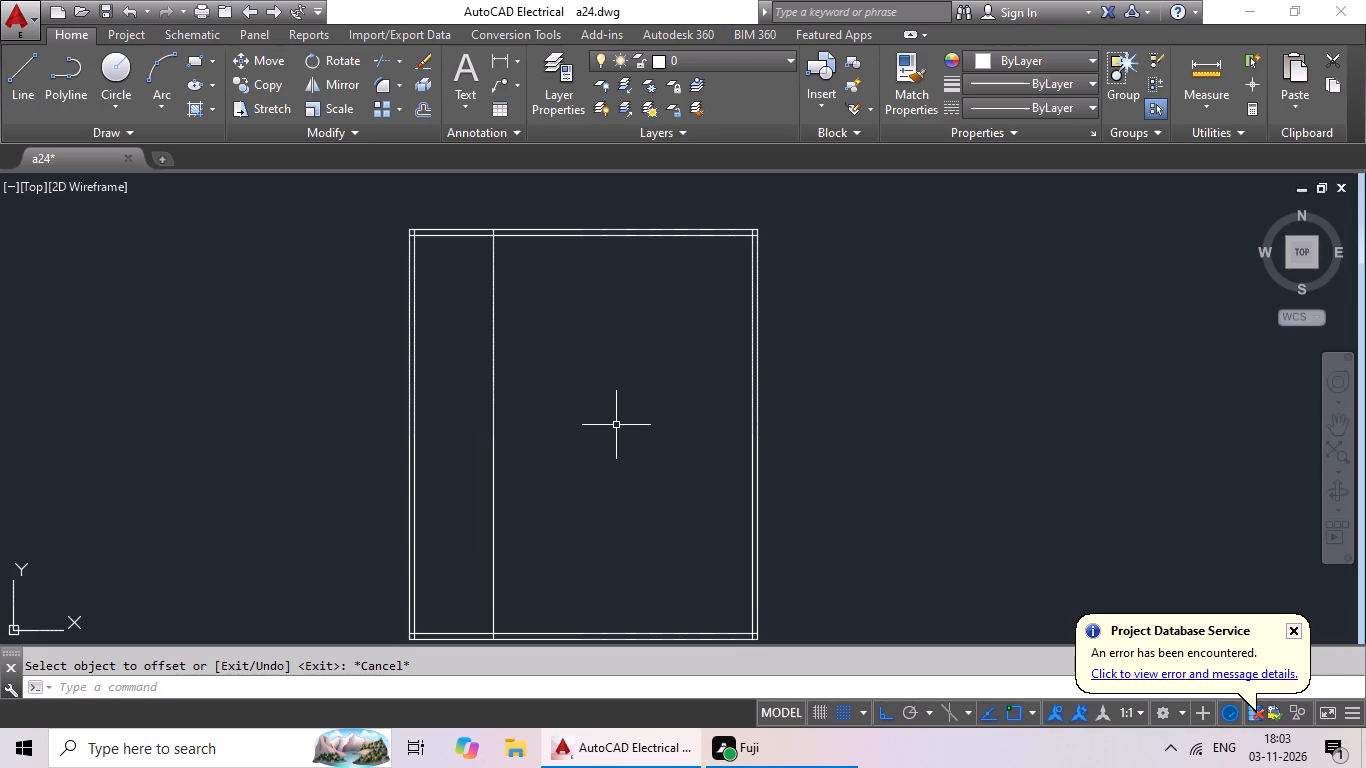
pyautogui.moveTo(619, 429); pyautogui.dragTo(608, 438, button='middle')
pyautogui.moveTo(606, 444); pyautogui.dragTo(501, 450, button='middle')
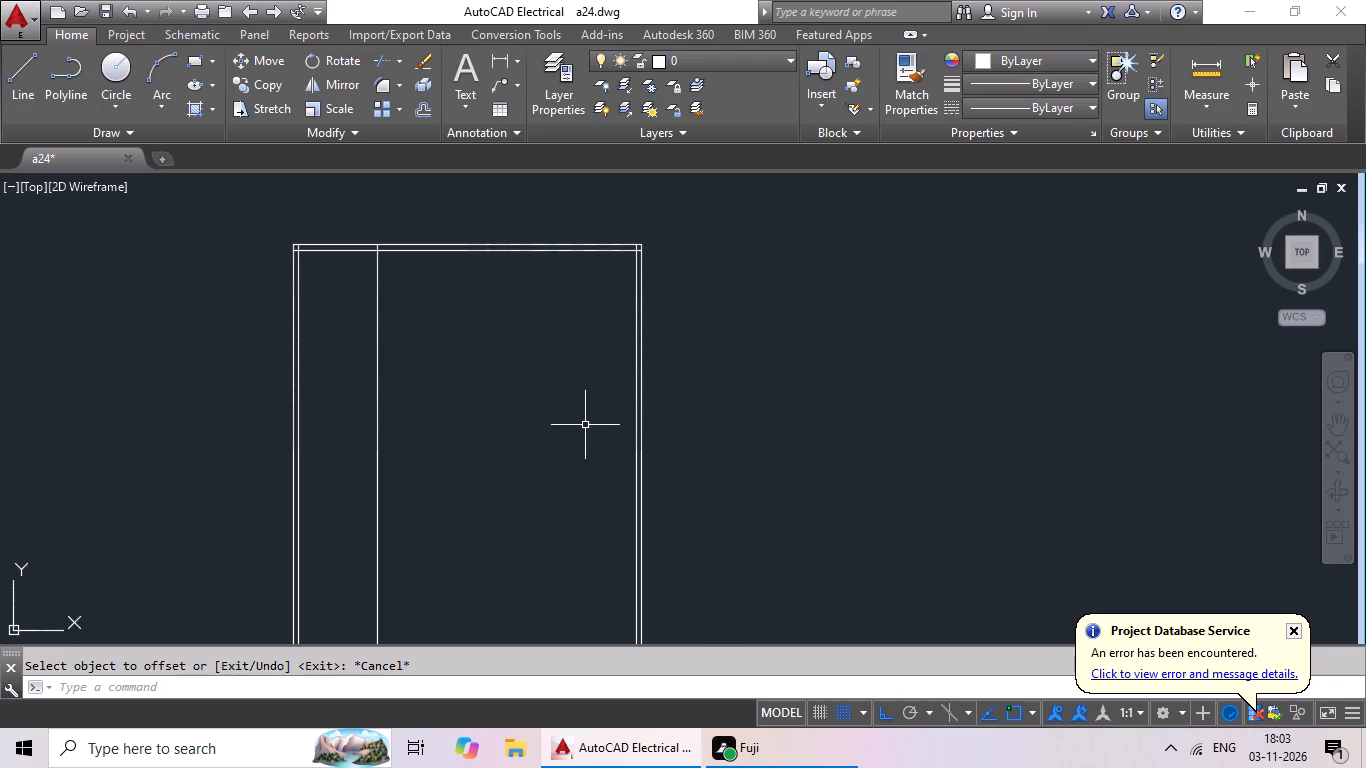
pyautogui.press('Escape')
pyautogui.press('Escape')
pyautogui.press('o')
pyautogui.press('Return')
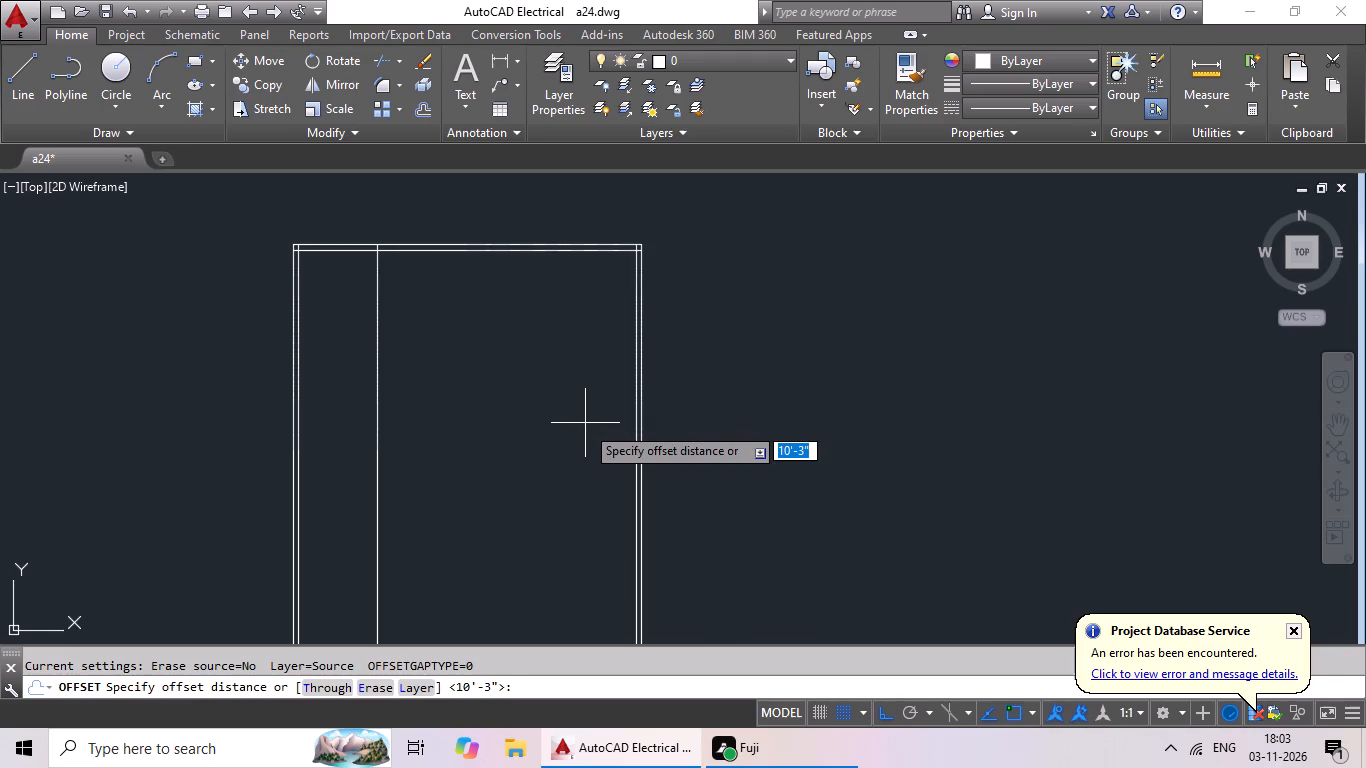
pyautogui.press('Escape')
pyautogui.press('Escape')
# Offset the new vertical line 6" to the right to form the first partition wall.
pyautogui.press('o')
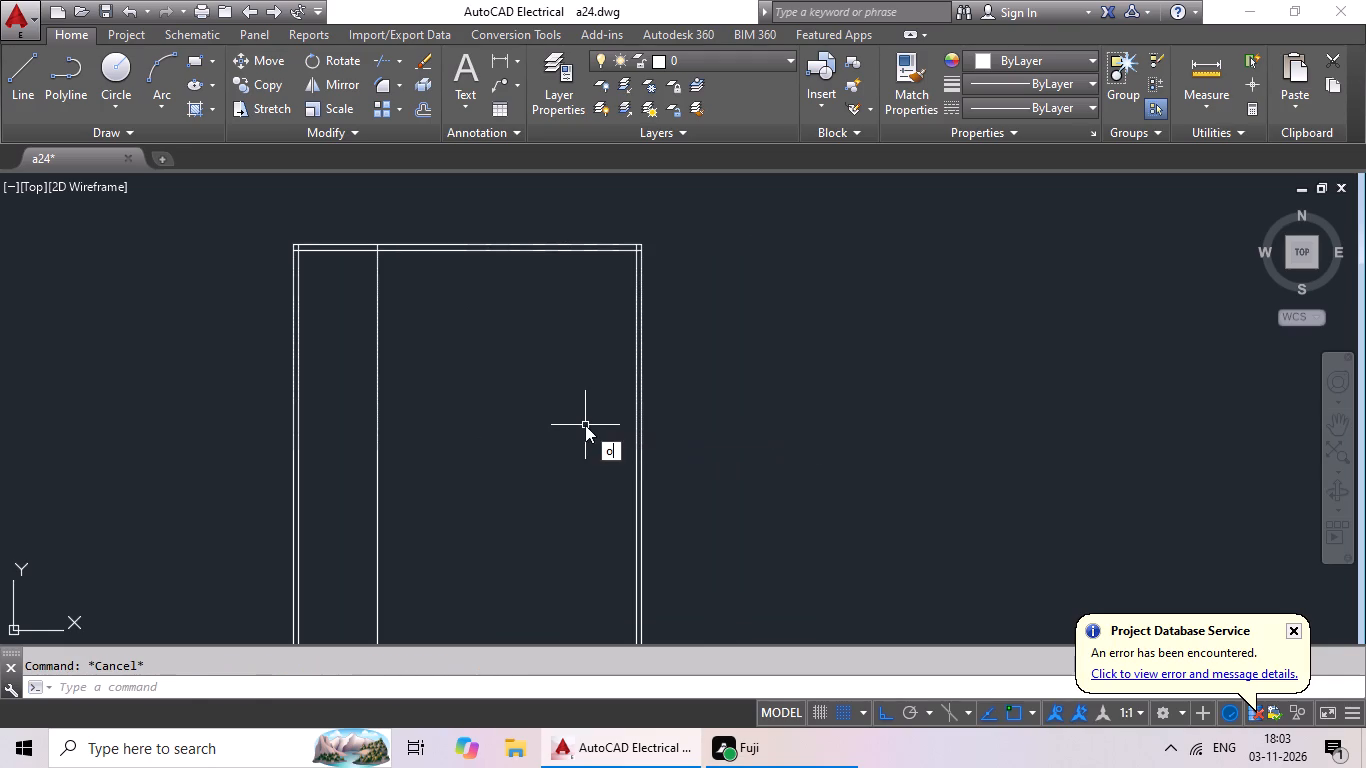
pyautogui.press('Return')
pyautogui.press('6')
pyautogui.hotkey('shift', '"')
pyautogui.press('Return')
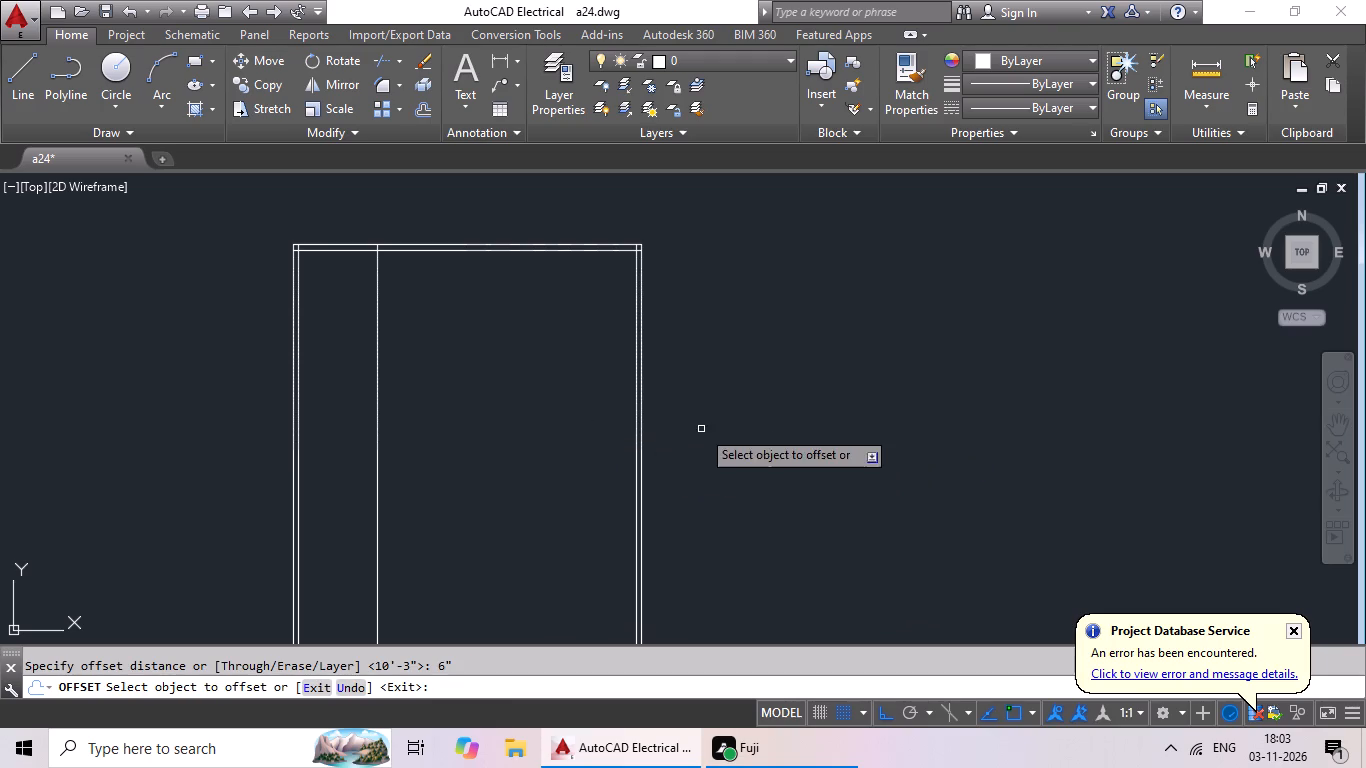
pyautogui.moveTo(379, 437); pyautogui.dragTo(389, 436)
pyautogui.click(473, 408)
pyautogui.press('Escape')
pyautogui.press('Escape')
pyautogui.press('Escape')
# Offset the first partition's right-hand line 10'3" to the right.
pyautogui.press('o')
pyautogui.press('Return')
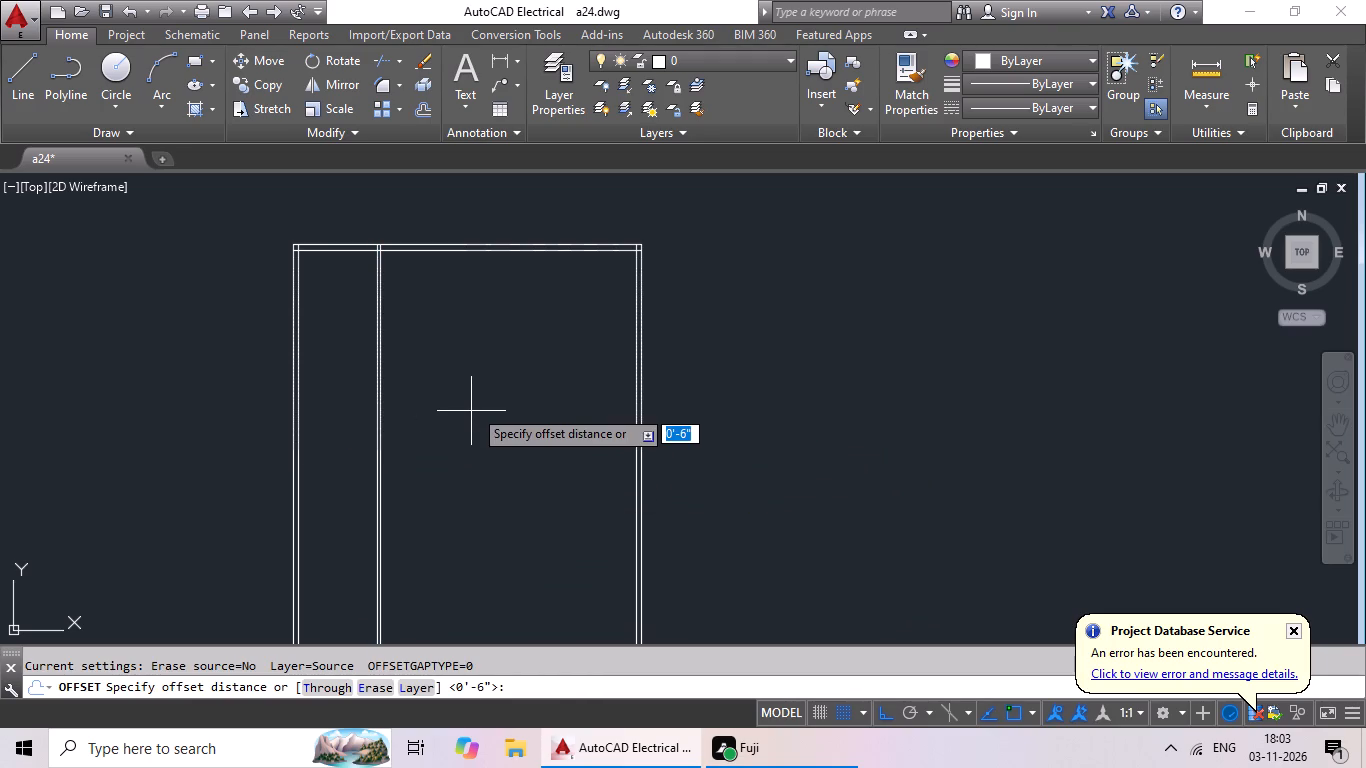
pyautogui.write('10\'3"')
pyautogui.press('Return')
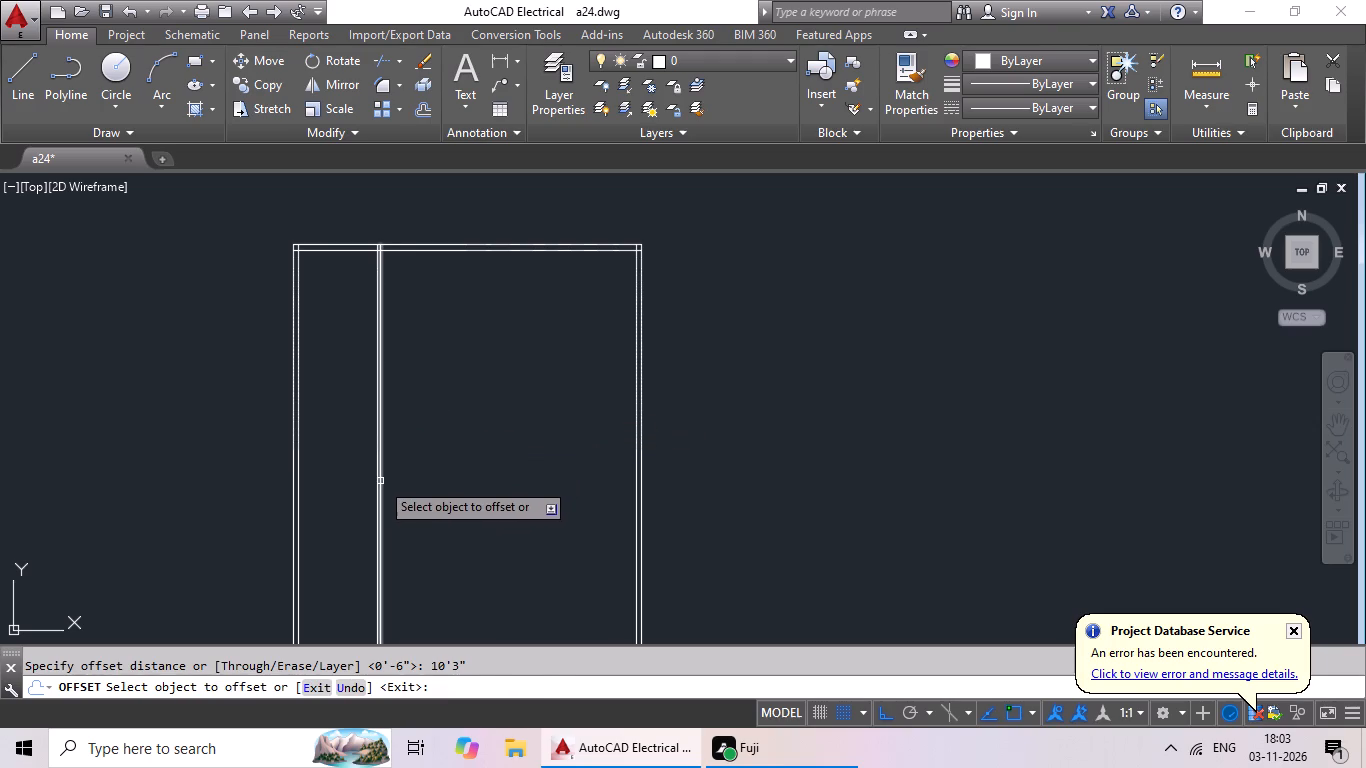
pyautogui.moveTo(380, 481); pyautogui.dragTo(403, 480)
pyautogui.click(498, 453)
pyautogui.press('Escape')
pyautogui.press('Escape')
# Offset the newest vertical line 6" to the right to form the second partition wall.
pyautogui.press('o')
pyautogui.press('Return')
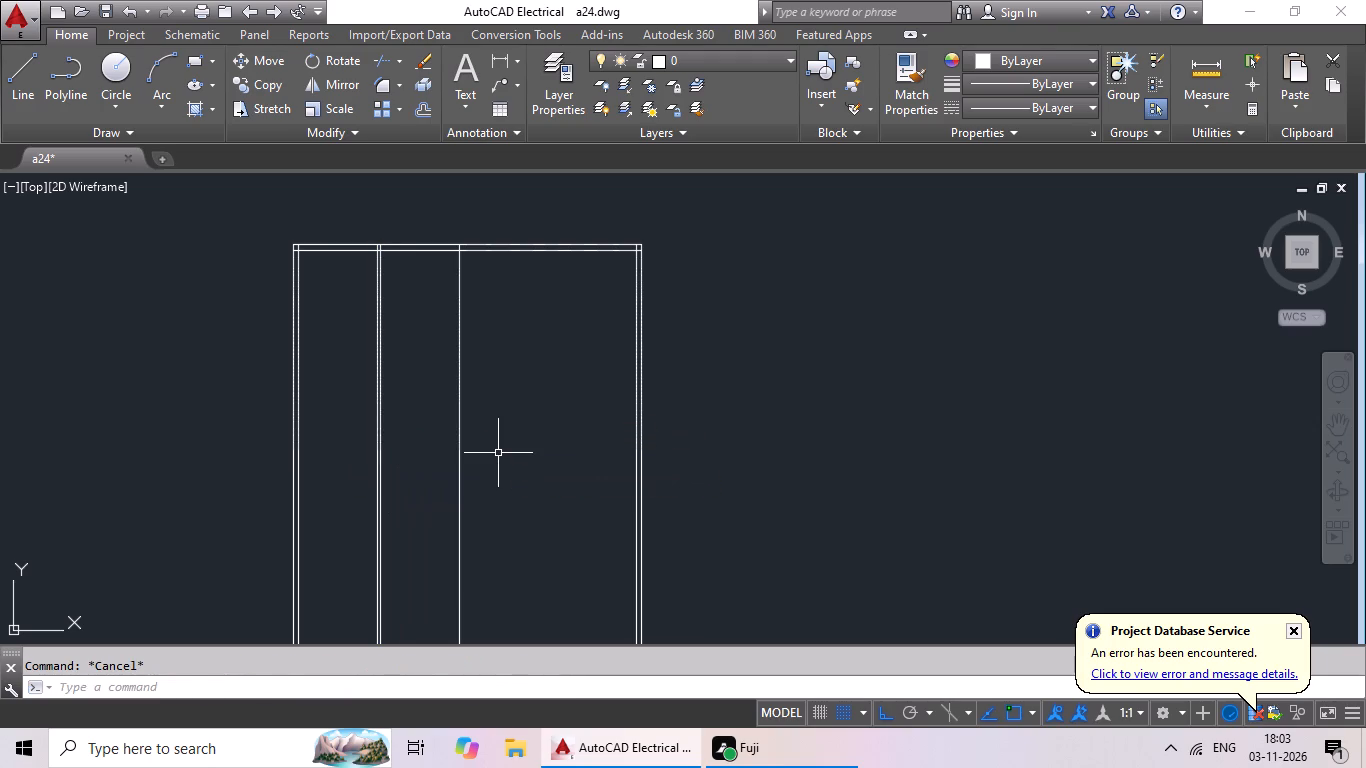
pyautogui.write('6"')
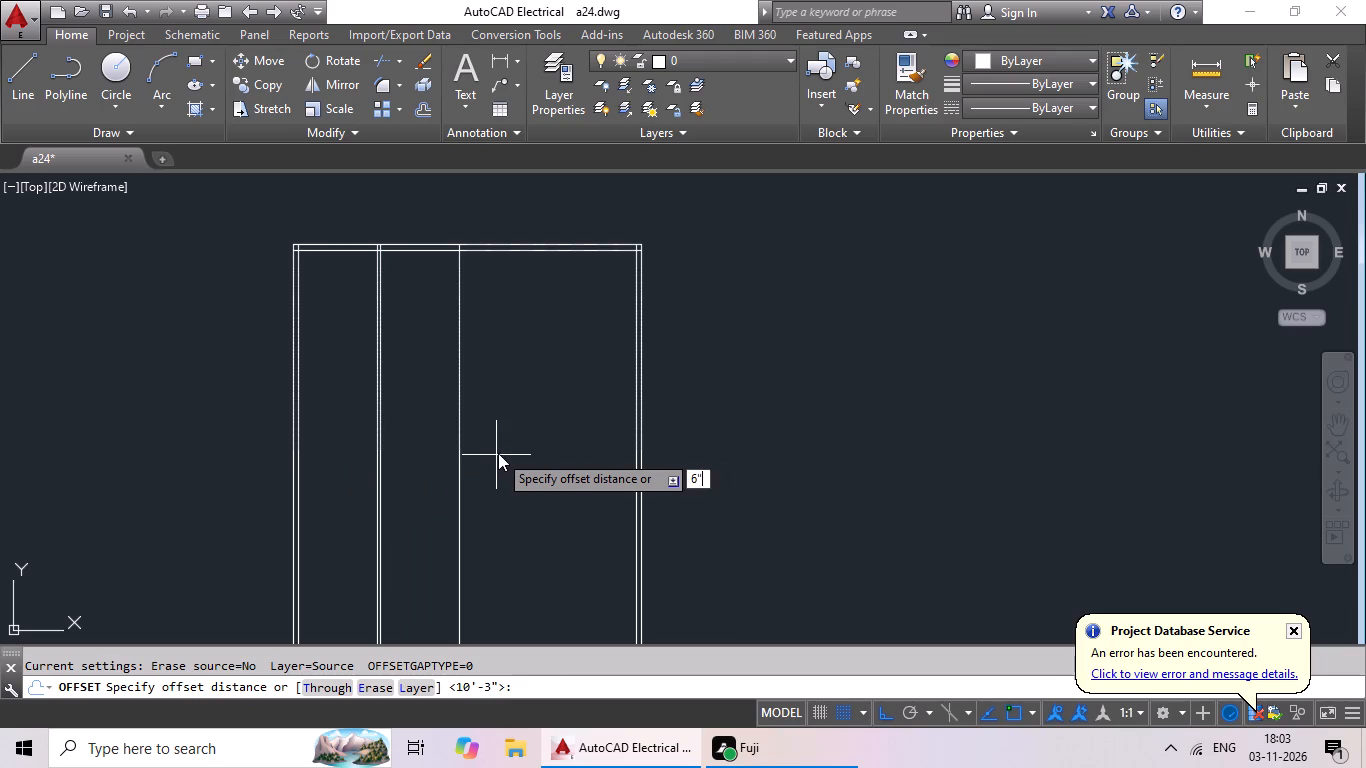
pyautogui.press('Return')
pyautogui.moveTo(457, 447); pyautogui.dragTo(526, 449)
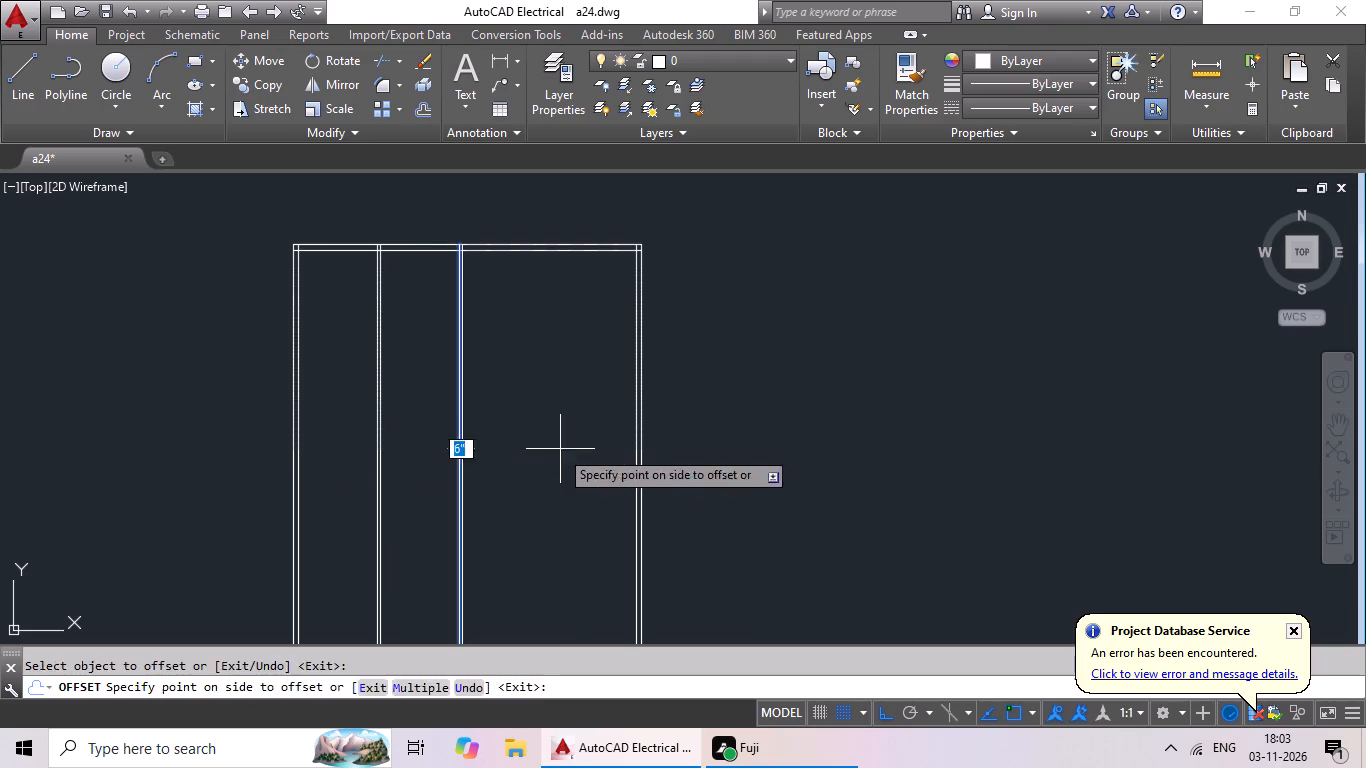
pyautogui.click(565, 448)
pyautogui.press('Escape')
pyautogui.press('Escape')
# Offset the second partition's right-hand line 10'3" to the right.
pyautogui.press('o')
pyautogui.press('Return')
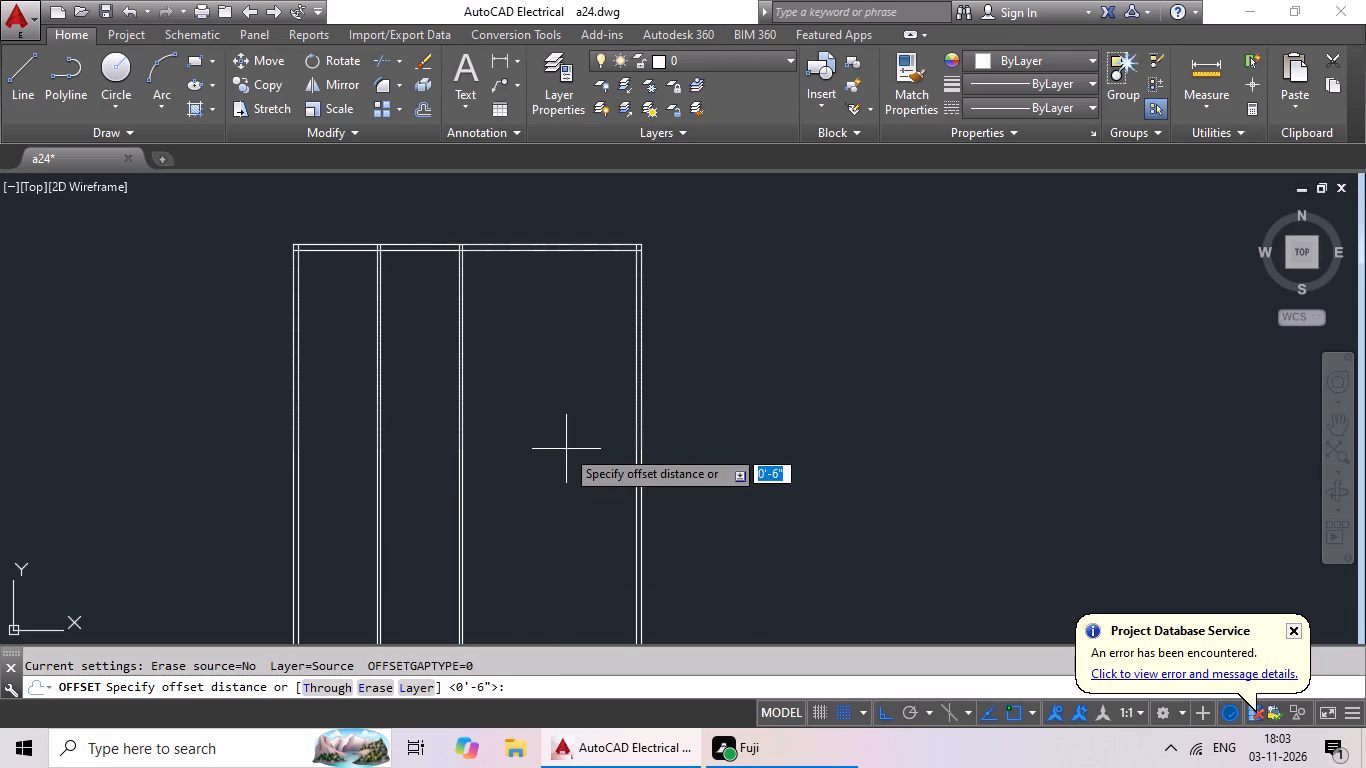
pyautogui.write("10'")
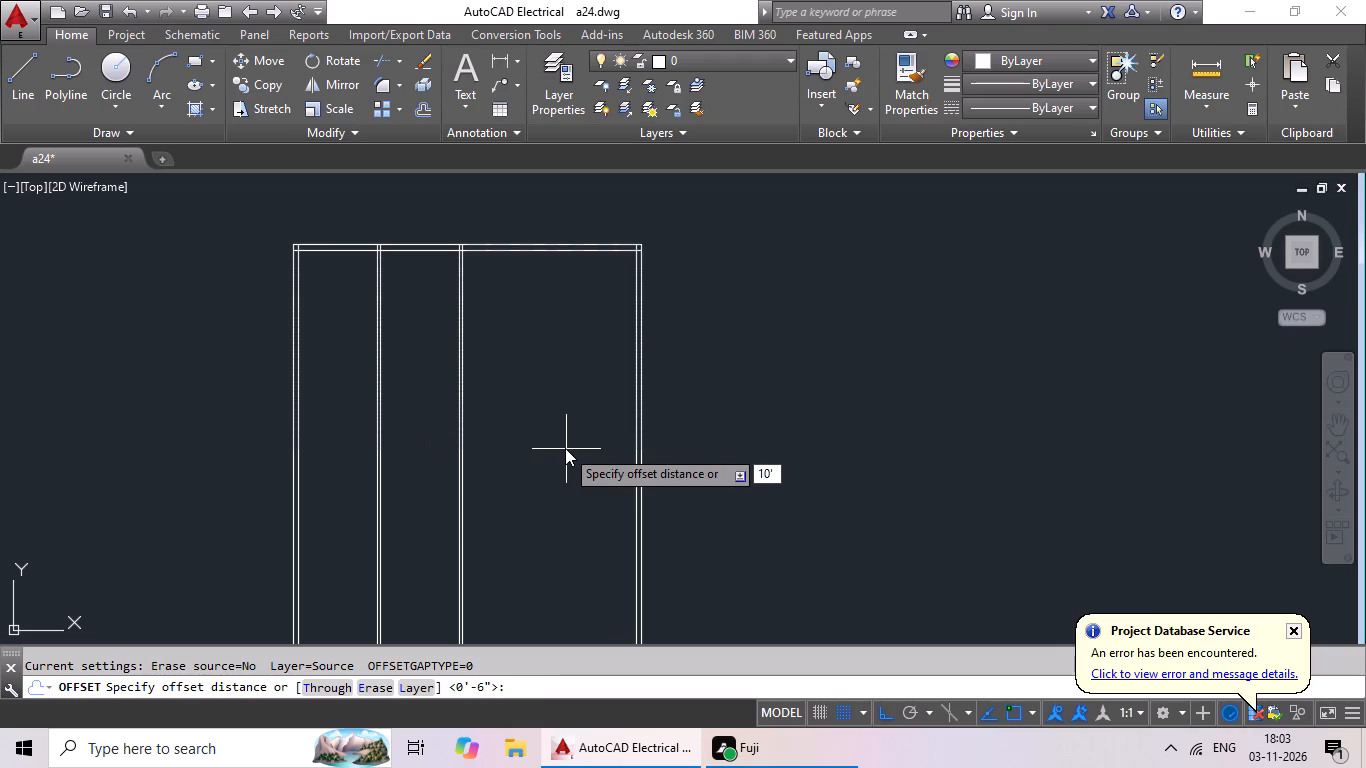
pyautogui.write('3"')
pyautogui.press('Return')
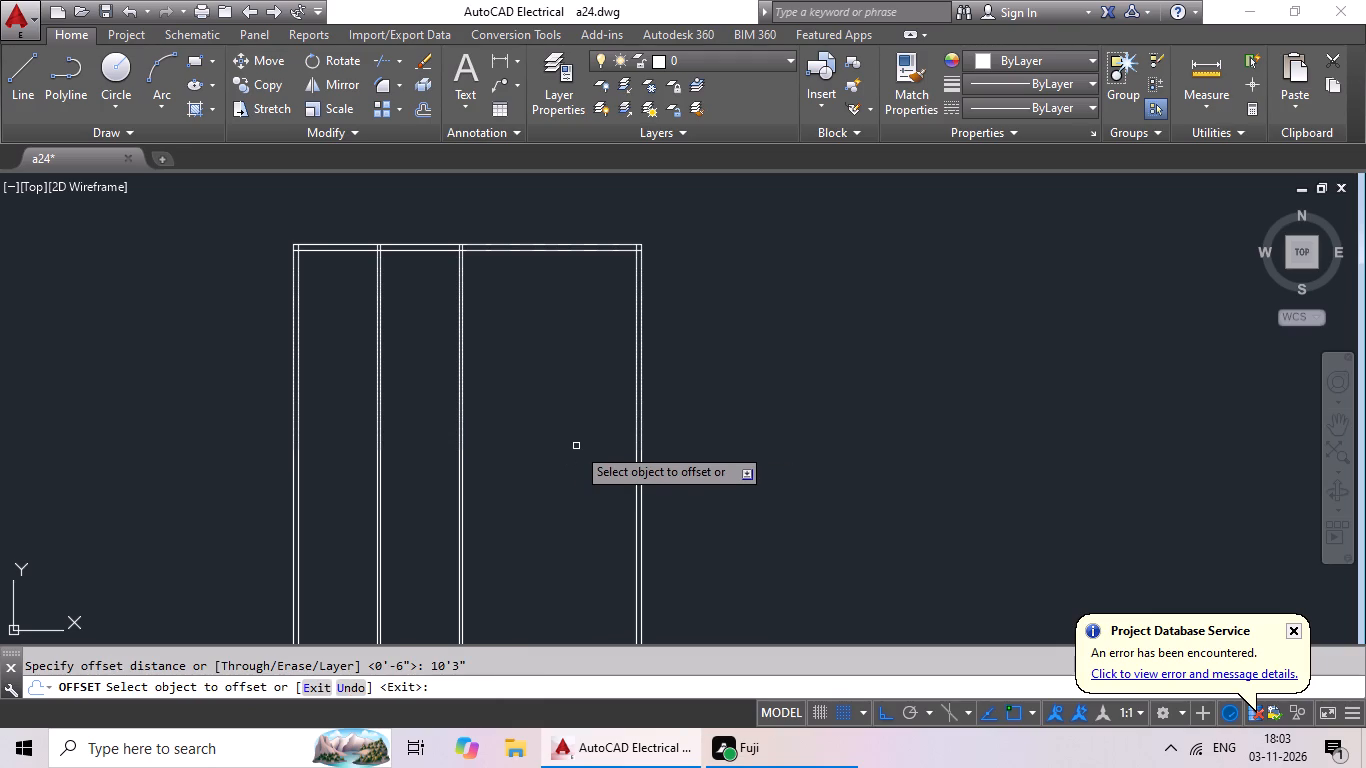
pyautogui.moveTo(464, 531); pyautogui.dragTo(487, 524)
pyautogui.click(491, 521)
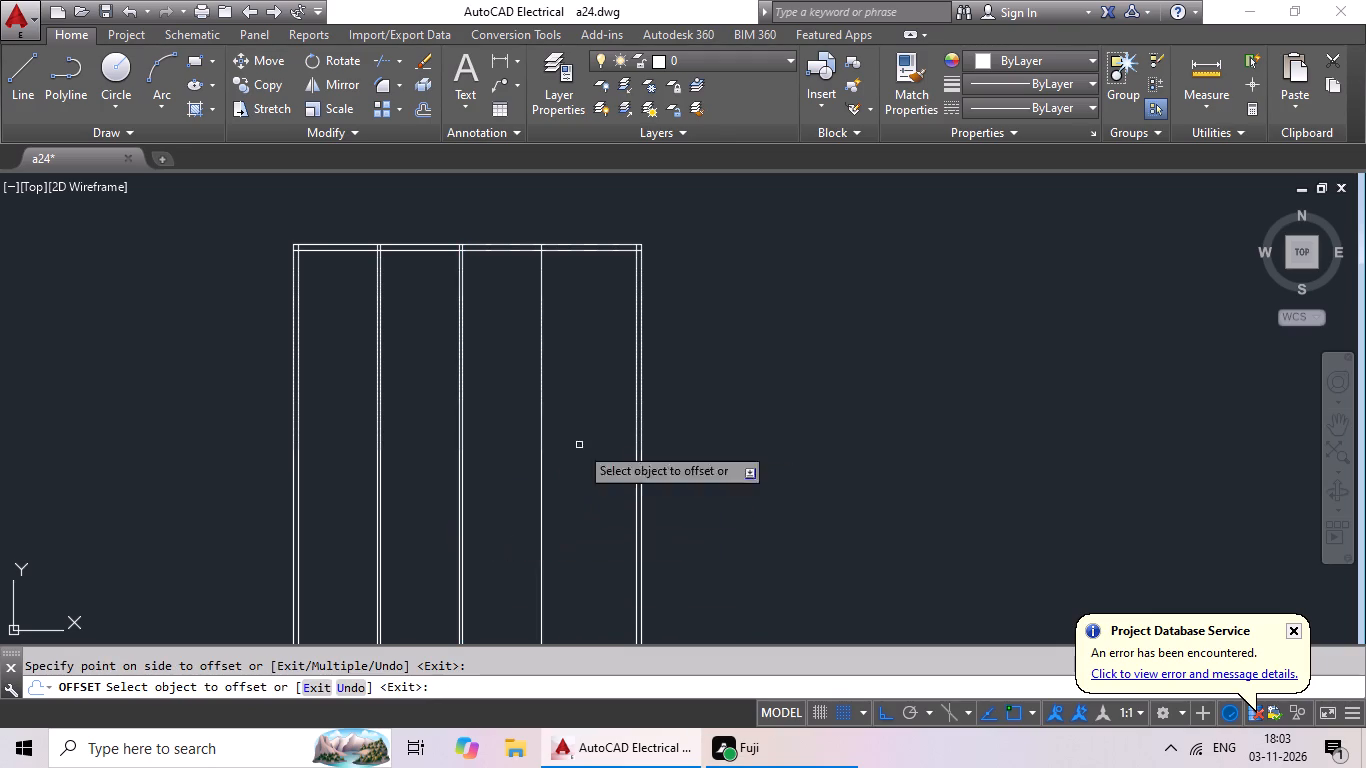
pyautogui.scroll(2, 583, 392)
pyautogui.scroll(-2, 583, 391)
pyautogui.moveTo(579, 409); pyautogui.dragTo(543, 476, button='middle')
pyautogui.press('Escape')
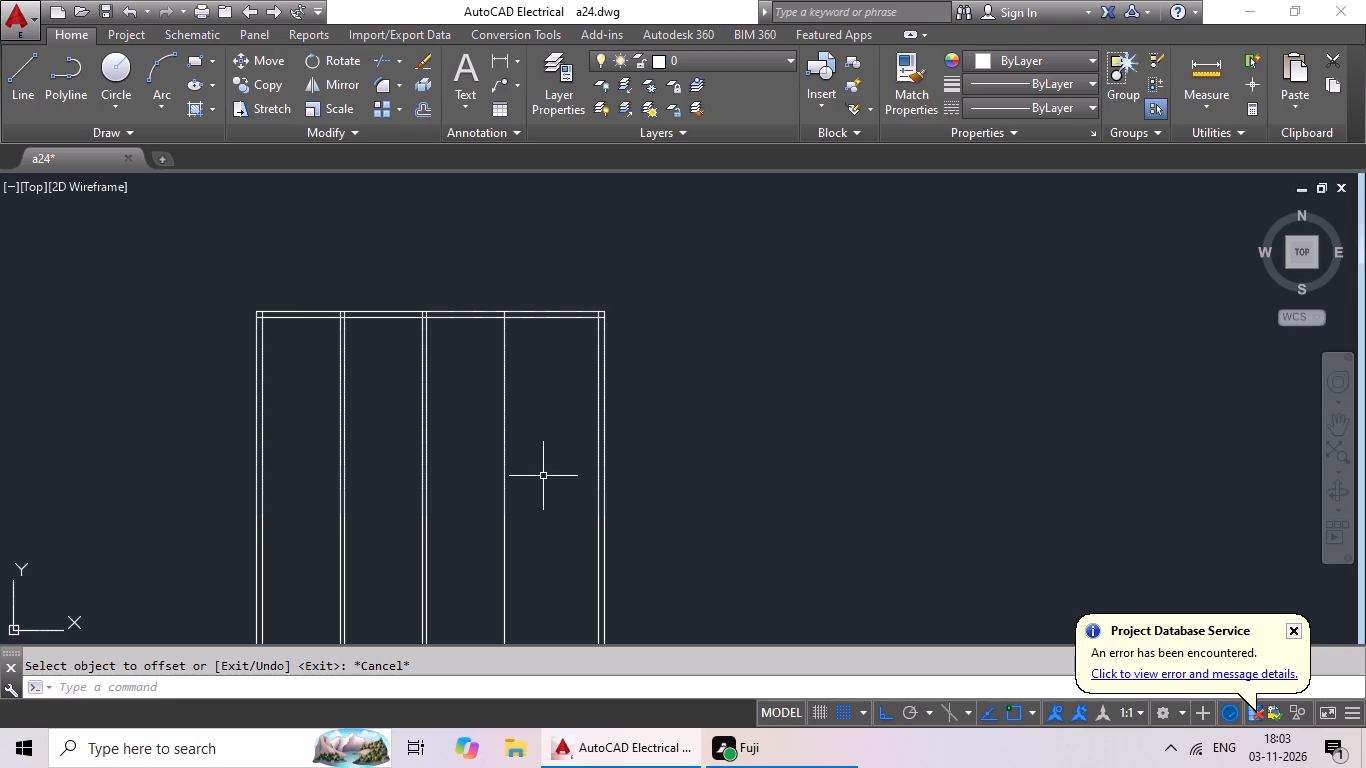
# Offset the newest vertical line 6" to the right to form the third partition wall.
pyautogui.press('o')
pyautogui.press('Return')
pyautogui.write('6"')
pyautogui.press('Return')
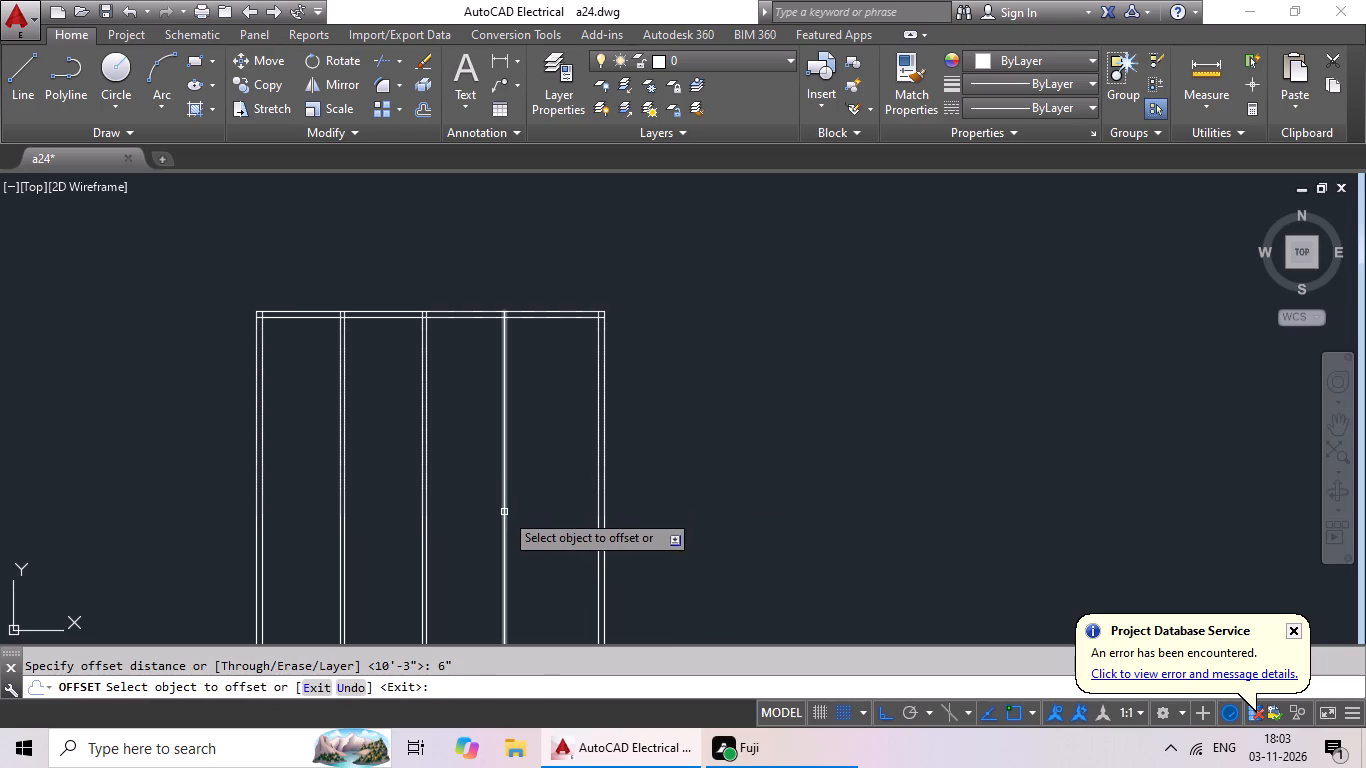
pyautogui.click(504, 512)
pyautogui.click(520, 509)
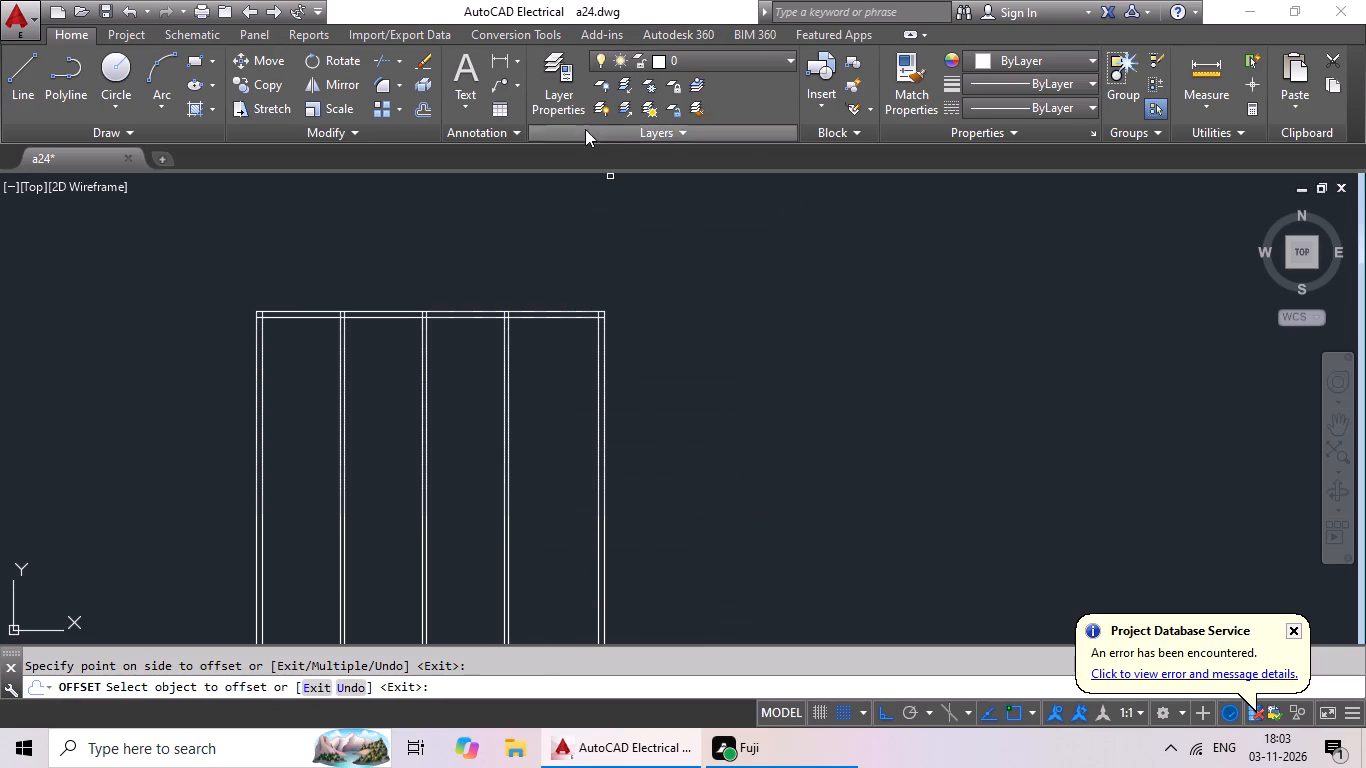
# Start a linear dimension and, while it is active, turn the grid display on and snap mode off.
pyautogui.click(506, 62)
pyautogui.scroll(2, 542, 284)
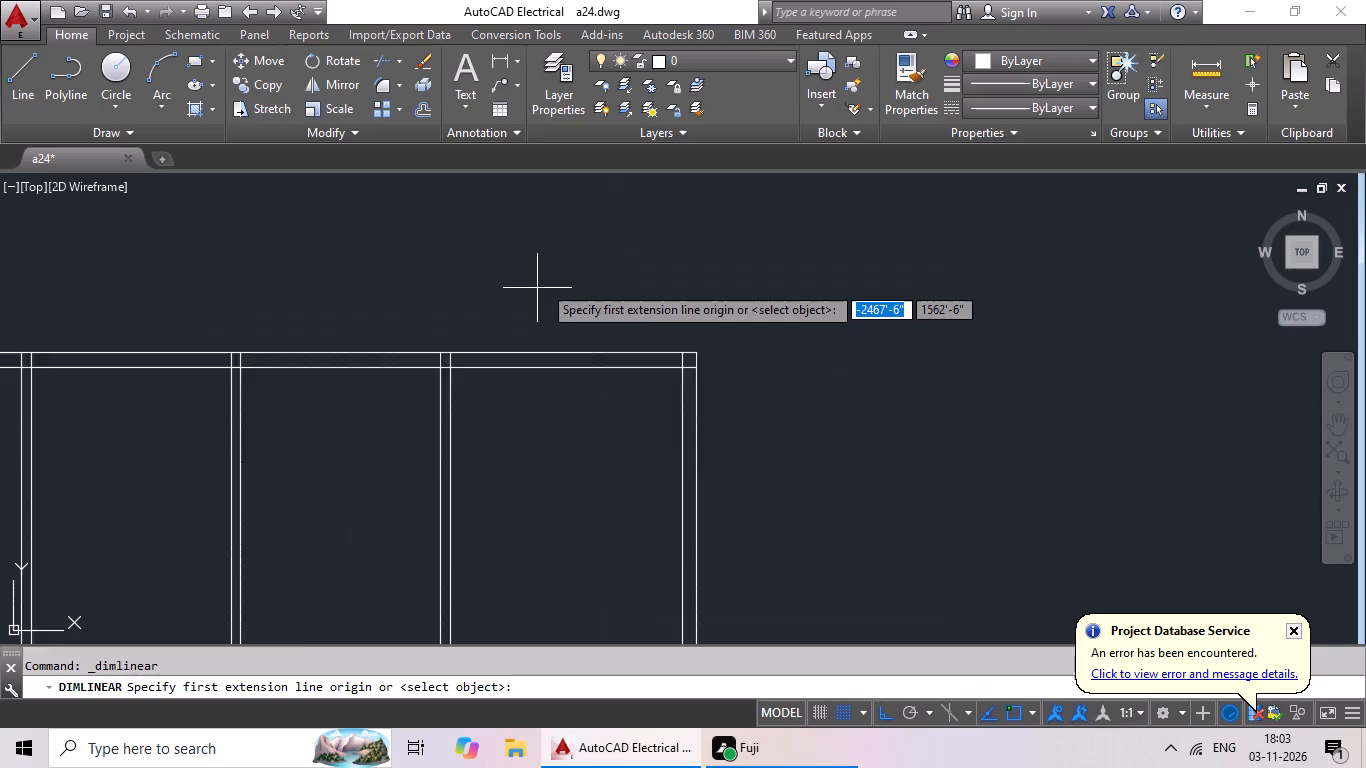
pyautogui.scroll(2, 542, 284)
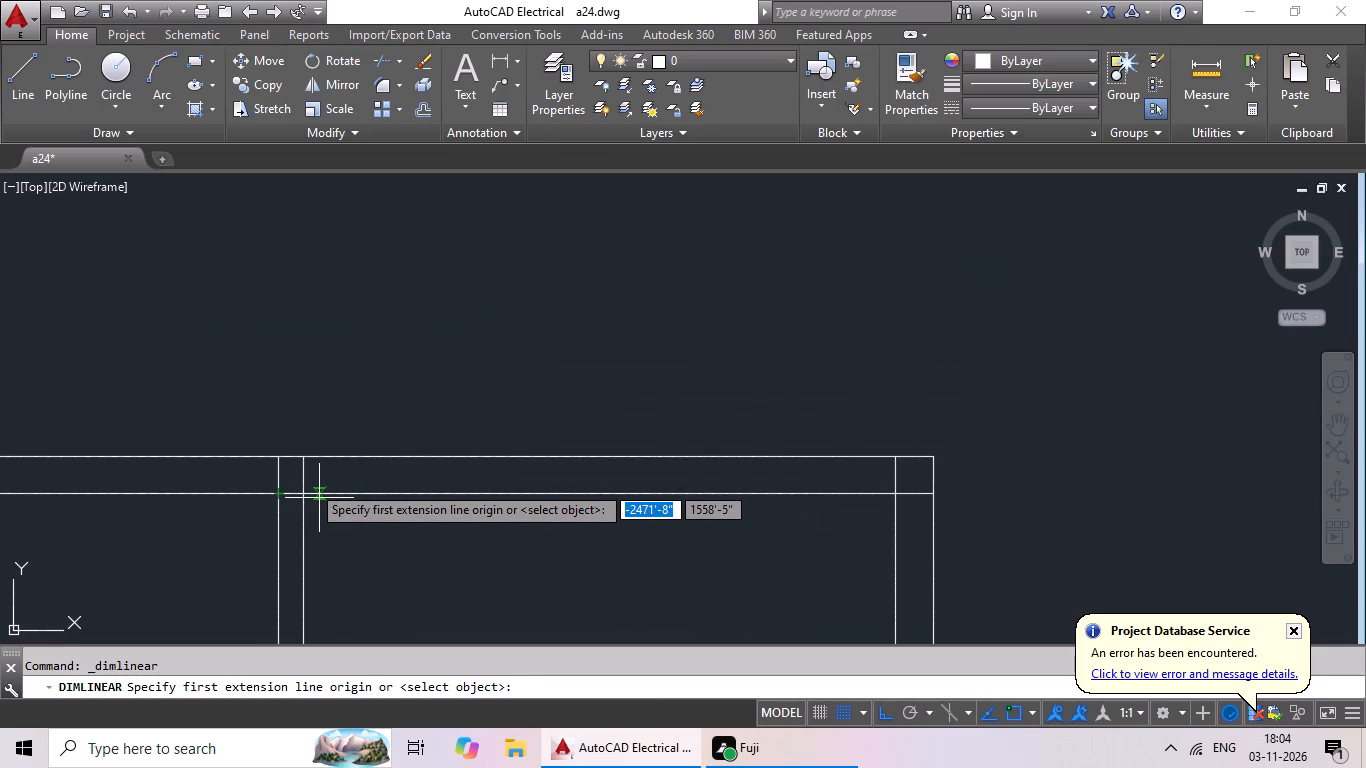
pyautogui.moveTo(350, 478); pyautogui.dragTo(411, 349, button='middle')
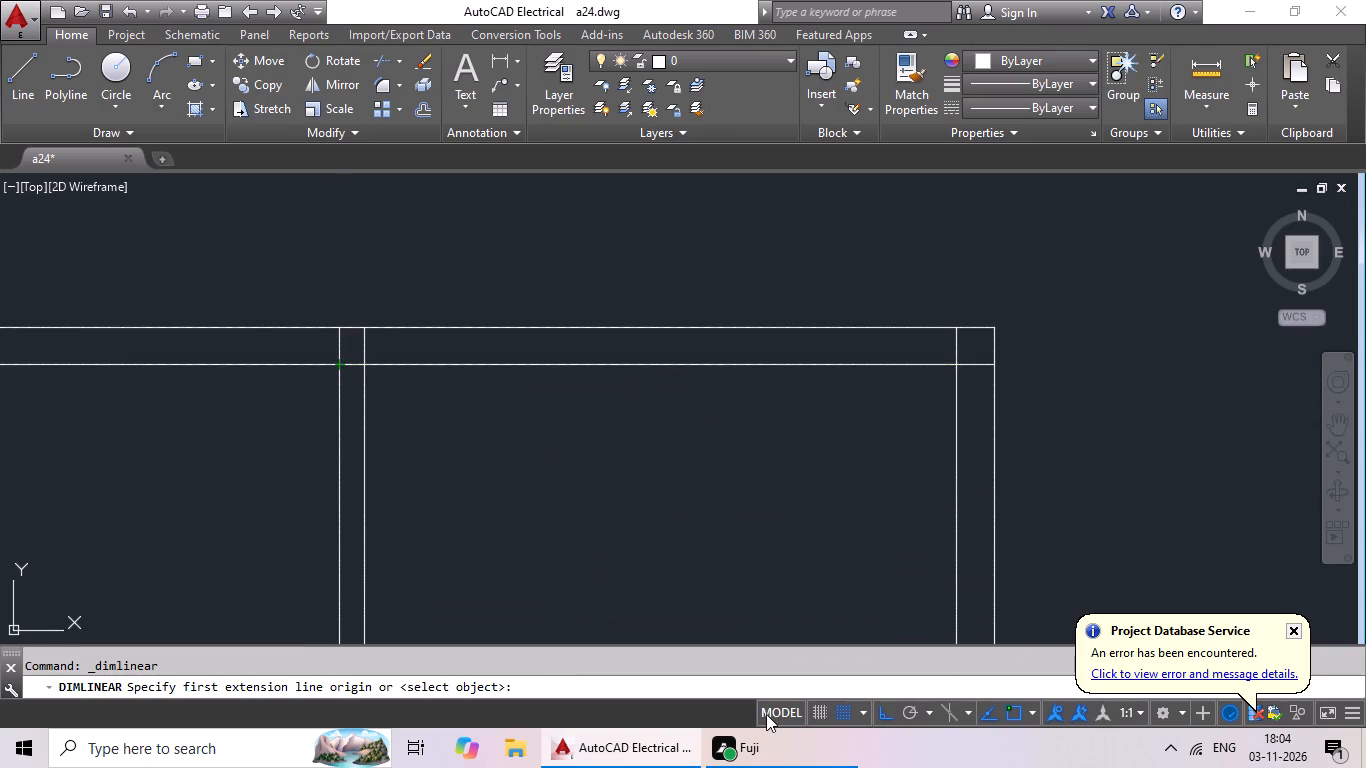
pyautogui.click(812, 707)
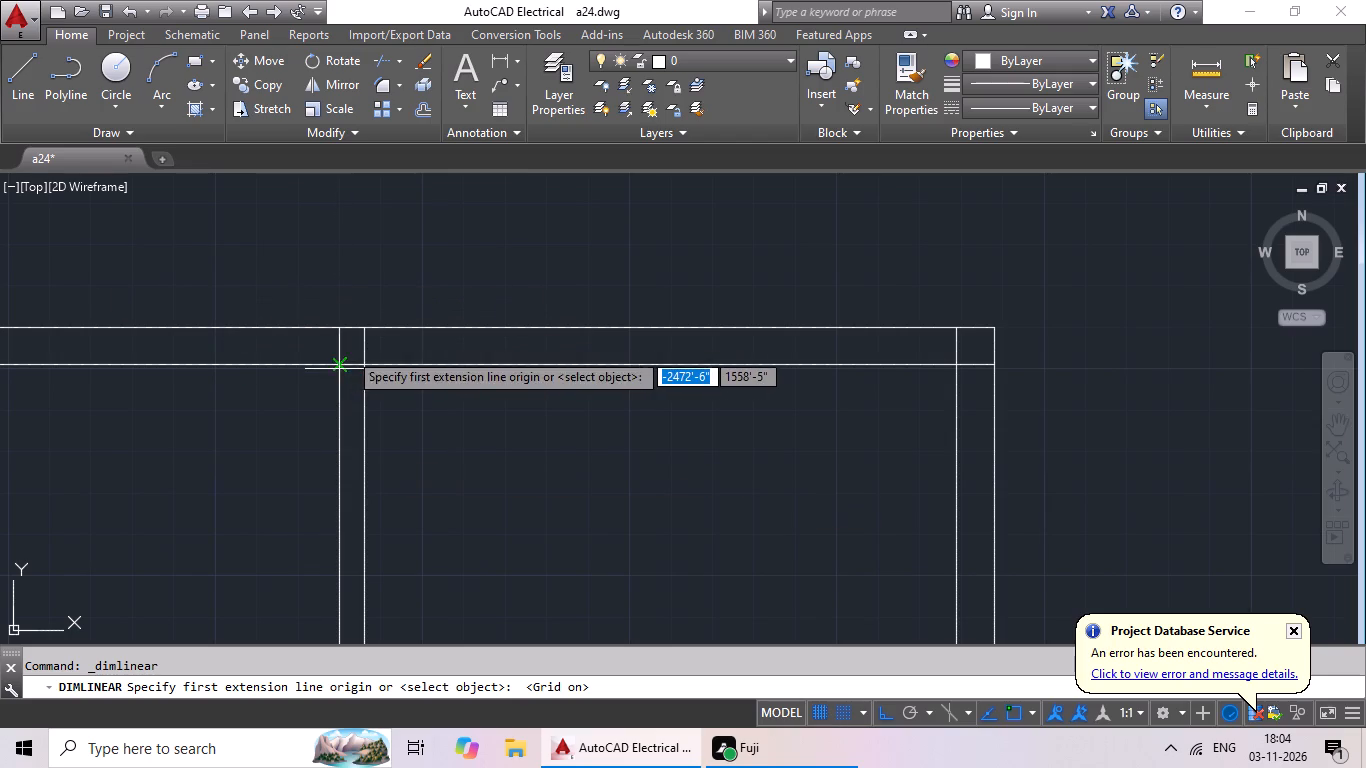
pyautogui.click(848, 713)
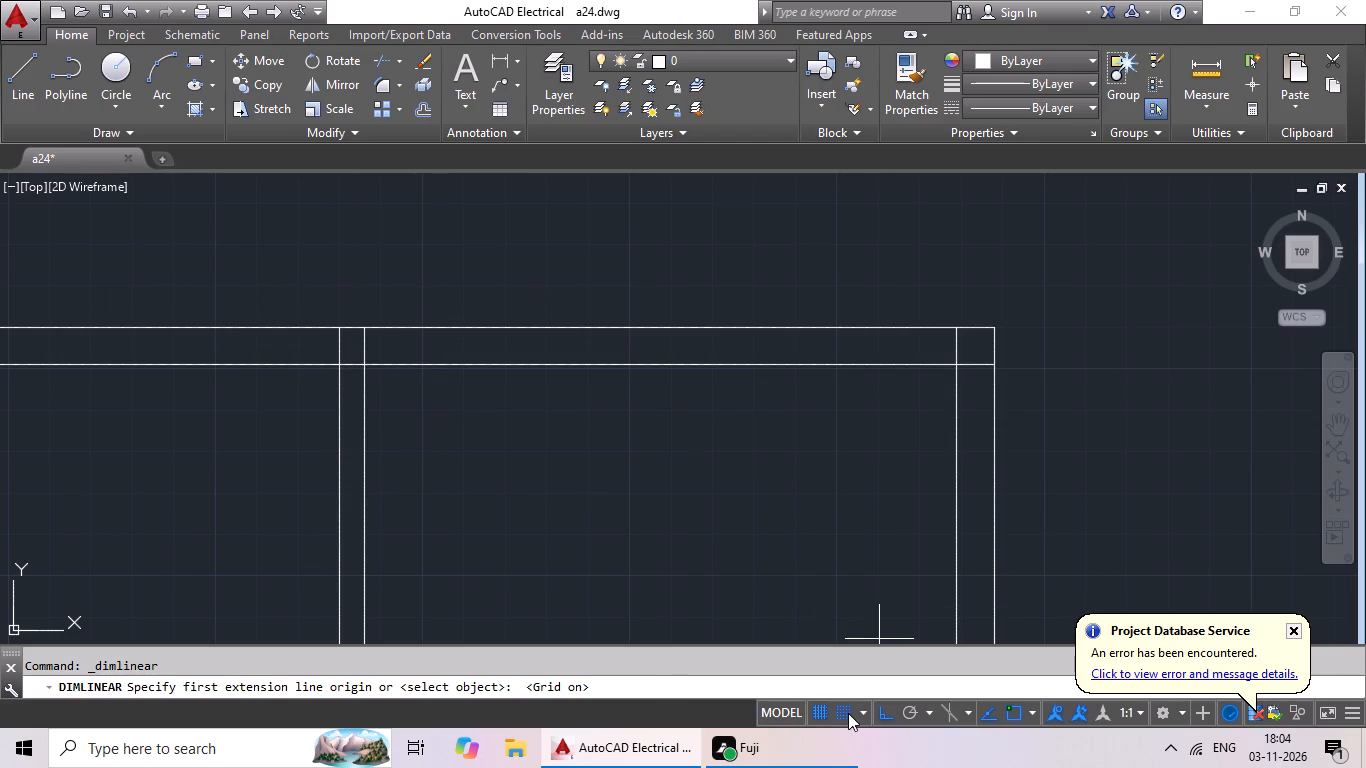
# Check the clear width between the third partition and the right wall with the linear dimension, without placing it.
pyautogui.click(364, 368)
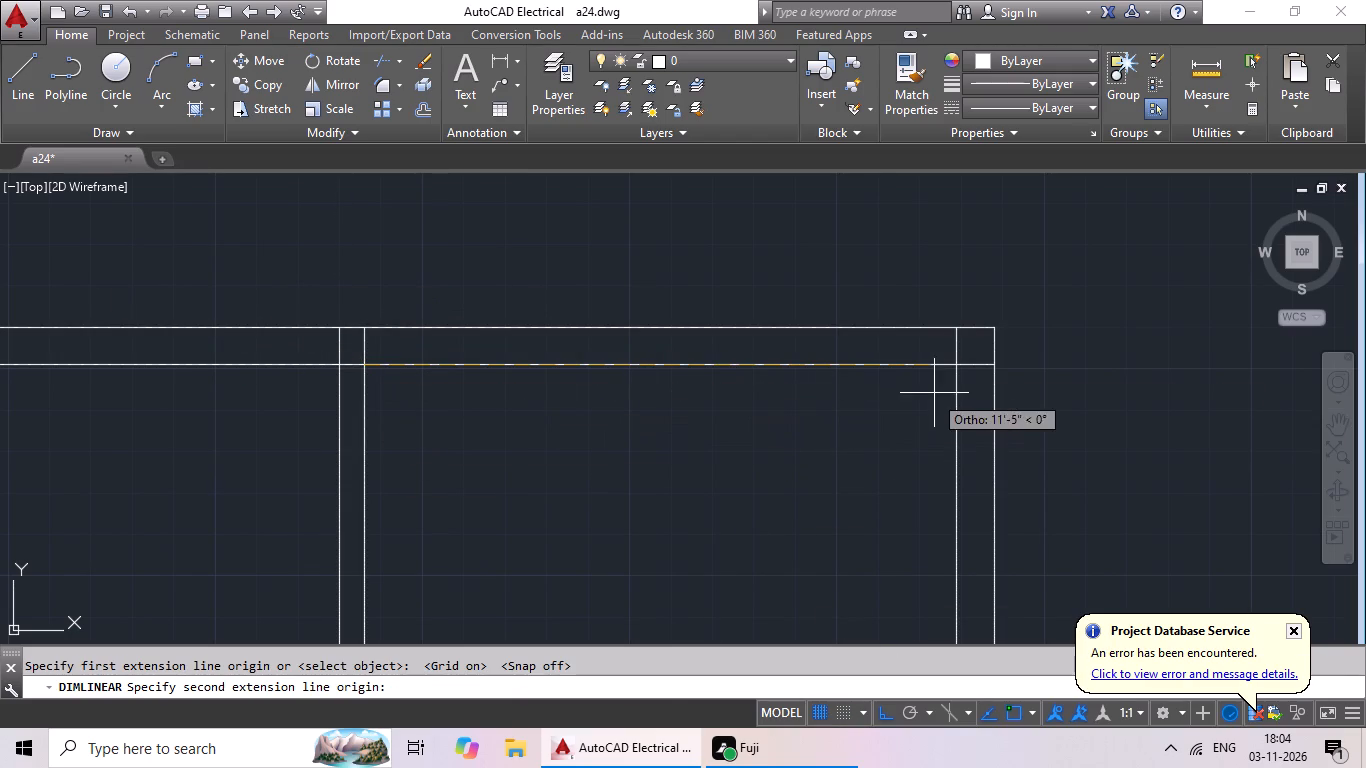
pyautogui.click(965, 361)
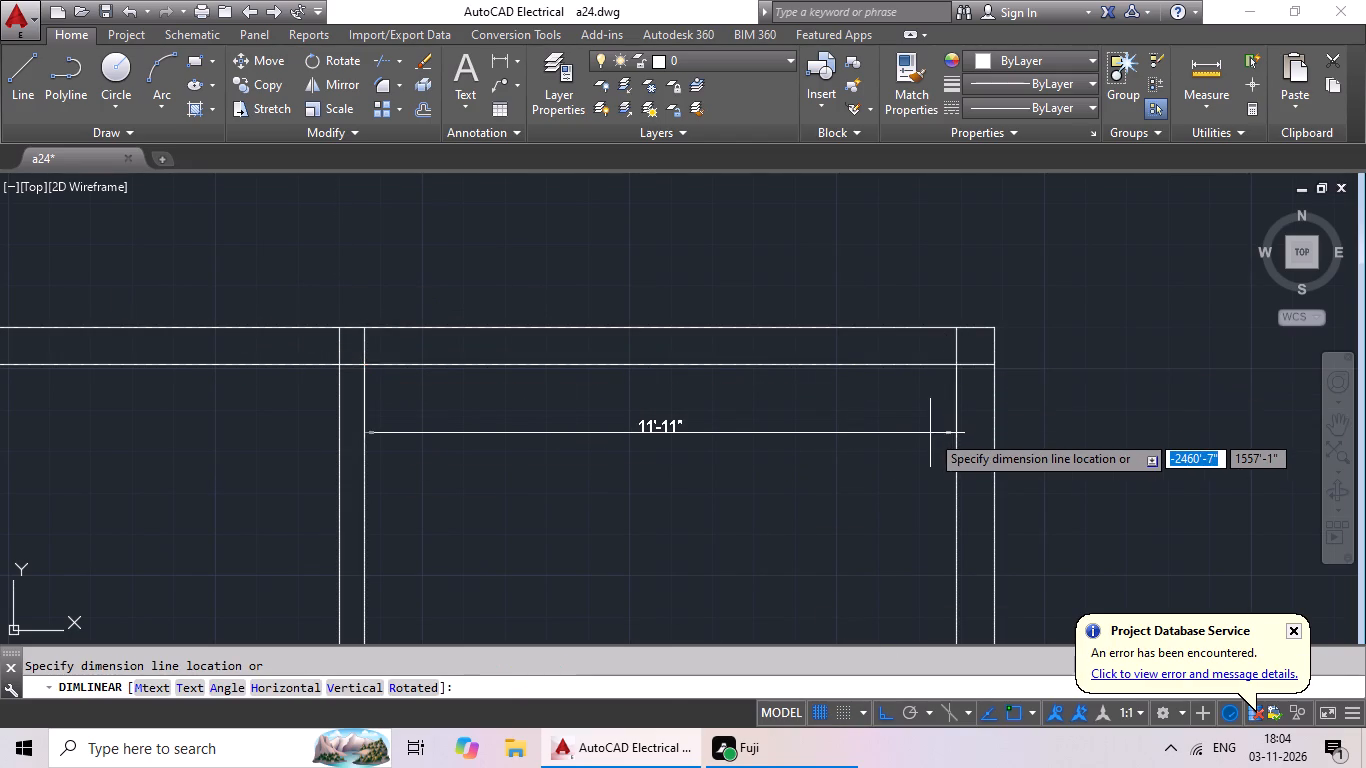
pyautogui.scroll(-3, 930, 433)
pyautogui.moveTo(929, 431); pyautogui.dragTo(923, 366, button='middle')
pyautogui.scroll(-1, 894, 396)
pyautogui.scroll(4, 894, 397)
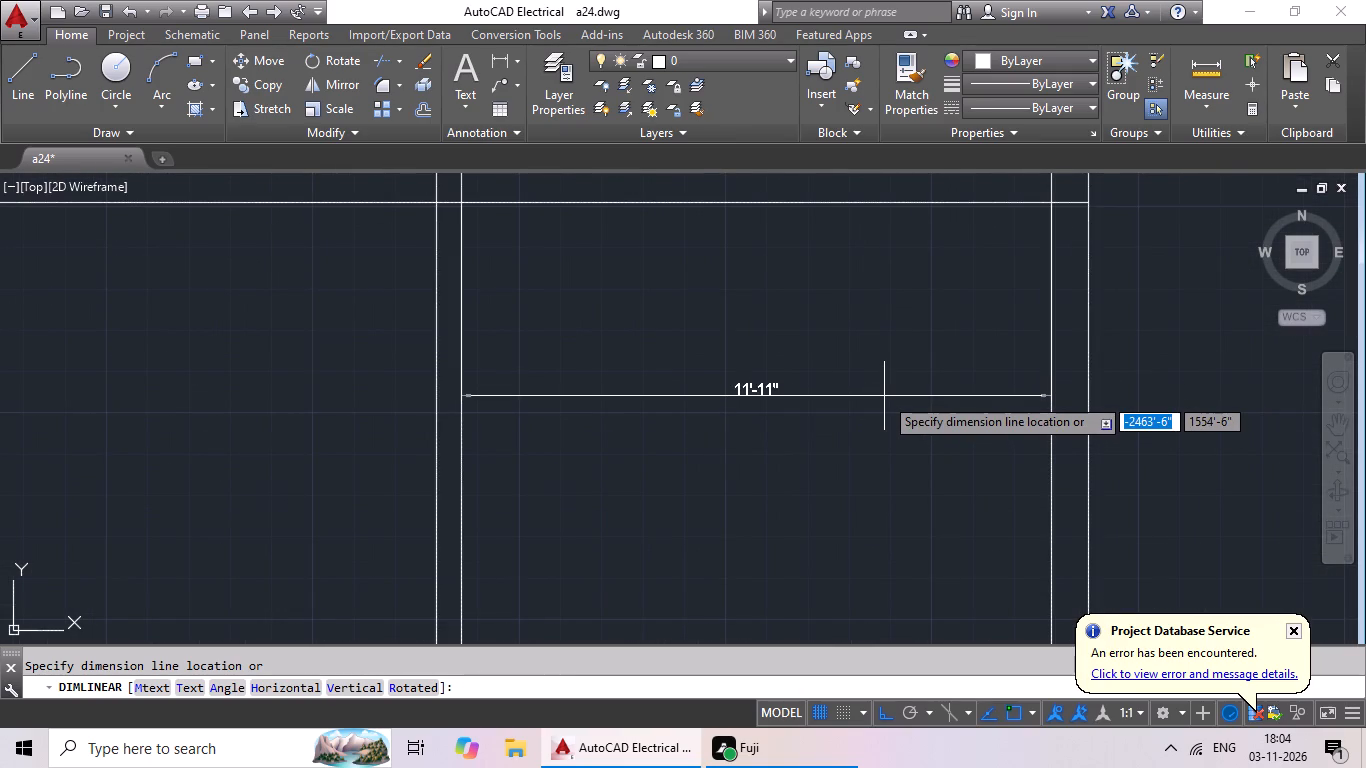
pyautogui.scroll(-1, 884, 396)
pyautogui.press('Escape')
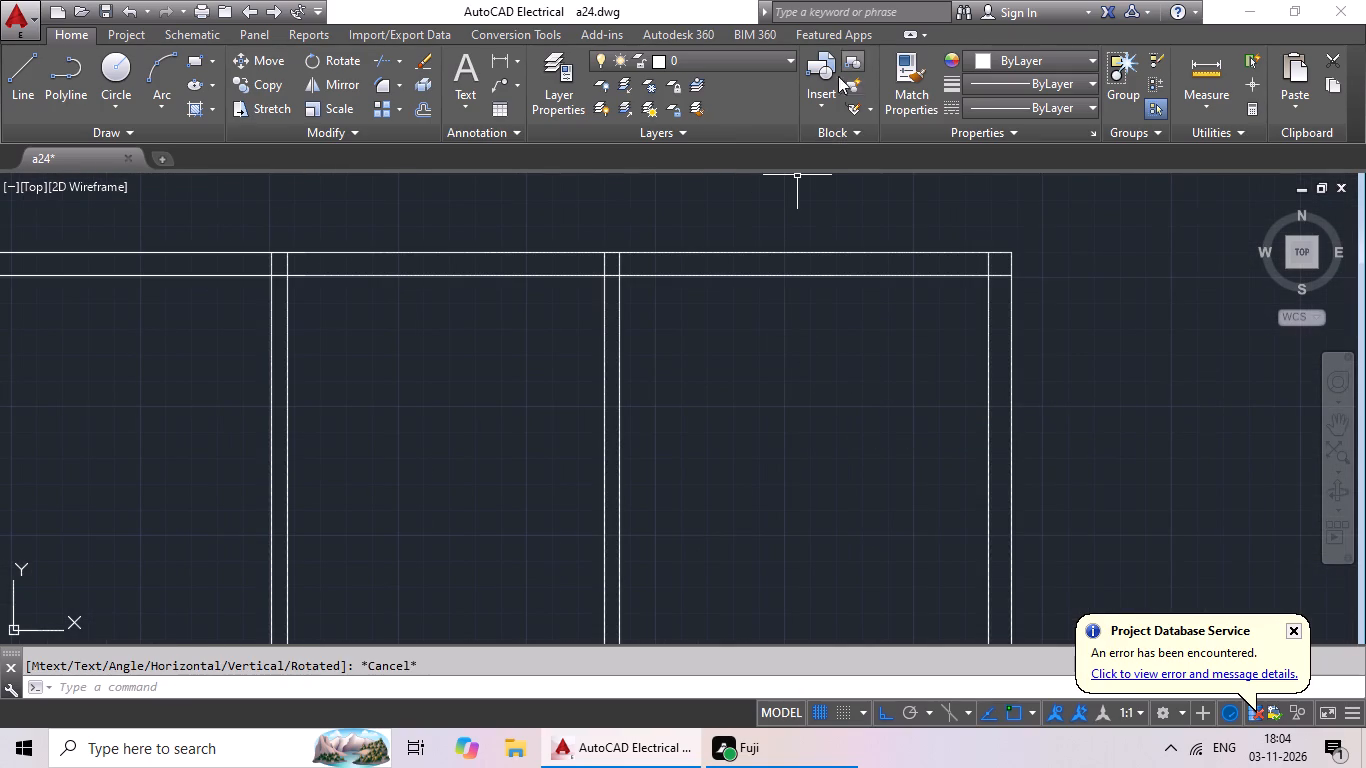
# Check the clear width between the second and third partitions with a linear dimension, without placing it.
pyautogui.click(493, 62)
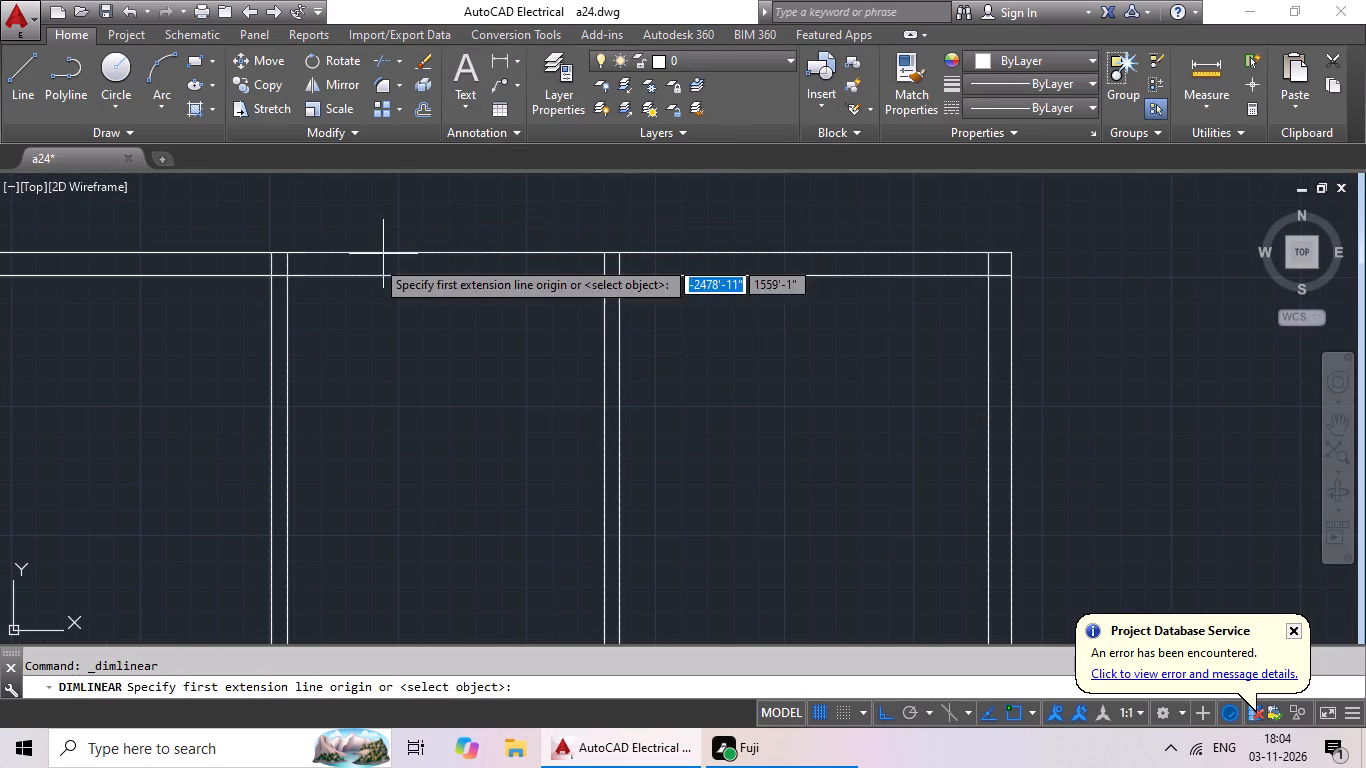
pyautogui.moveTo(286, 278); pyautogui.dragTo(308, 281)
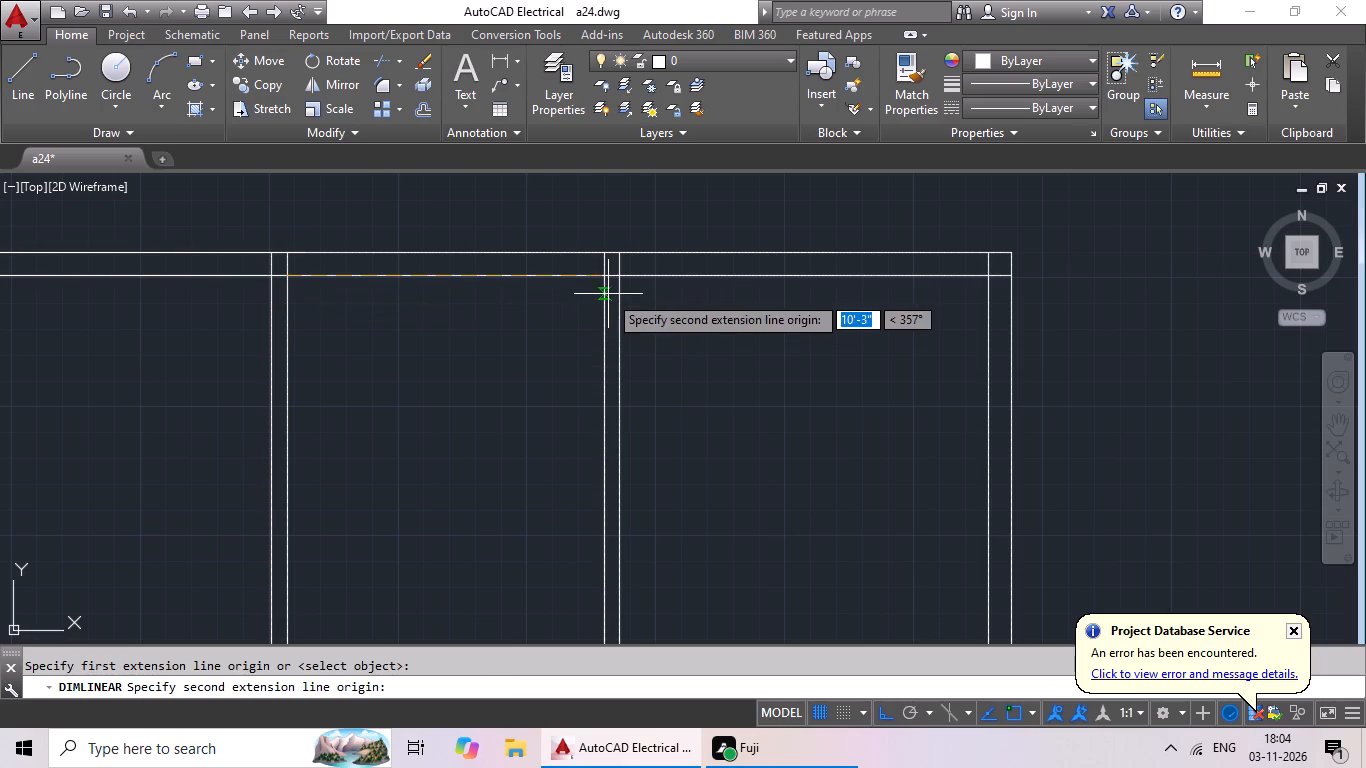
pyautogui.click(604, 280)
pyautogui.scroll(2, 595, 358)
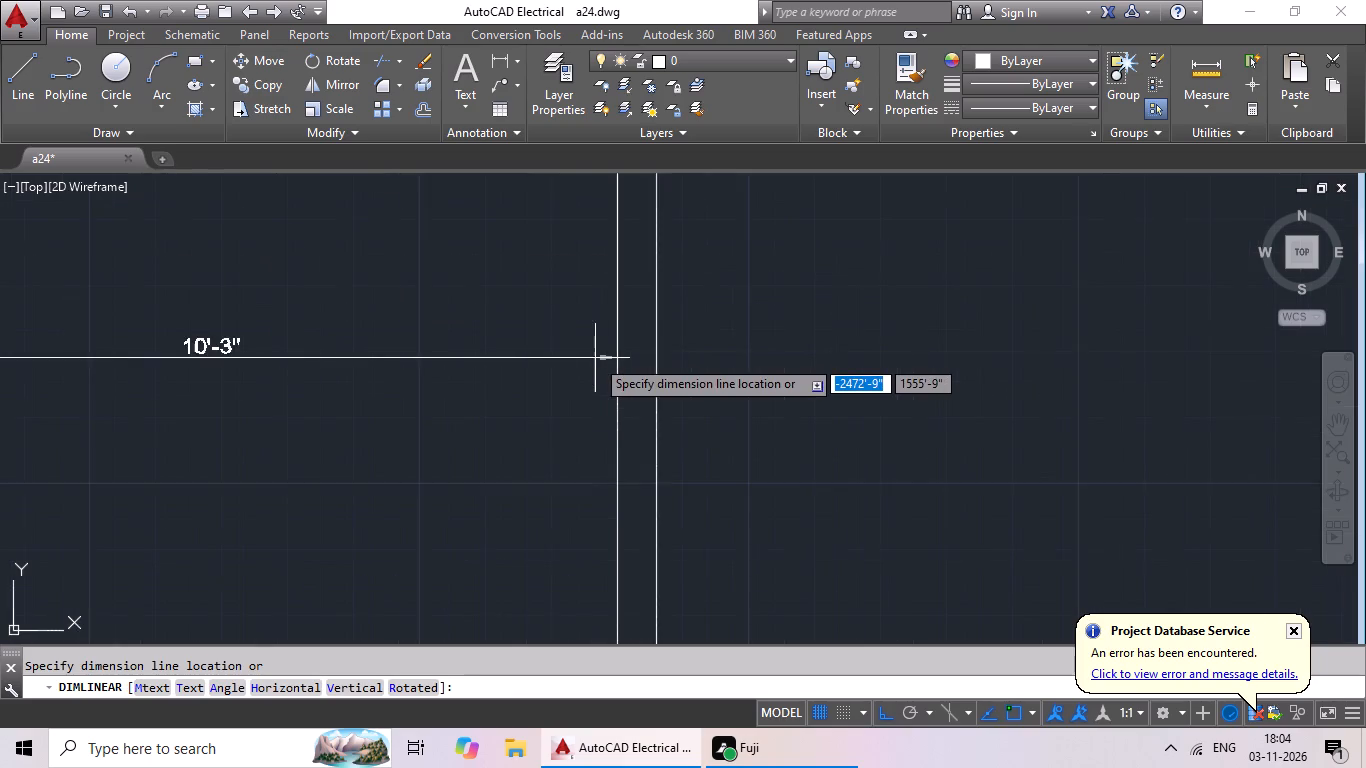
pyautogui.scroll(-3, 595, 358)
pyautogui.press('Escape')
pyautogui.scroll(-2, 658, 386)
pyautogui.press('Escape')
pyautogui.press('Escape')
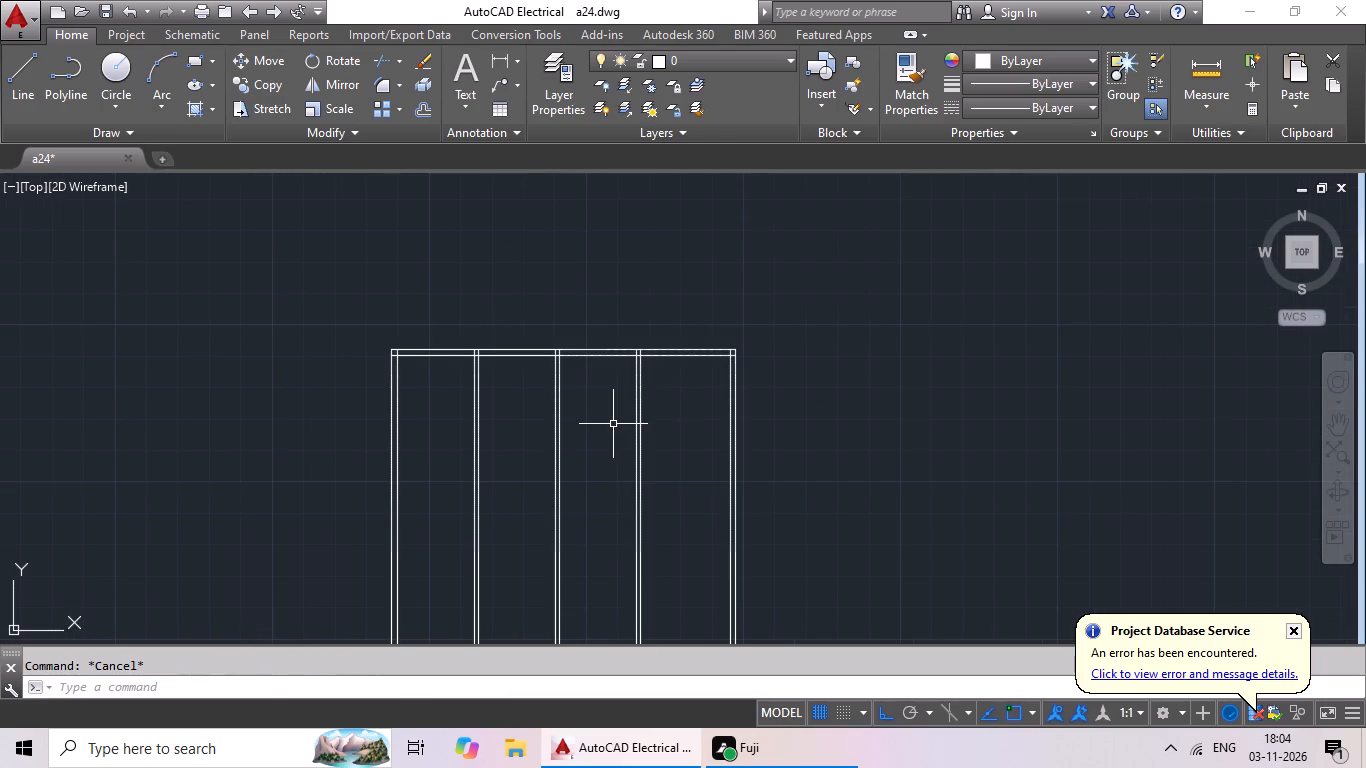
pyautogui.press('Escape')
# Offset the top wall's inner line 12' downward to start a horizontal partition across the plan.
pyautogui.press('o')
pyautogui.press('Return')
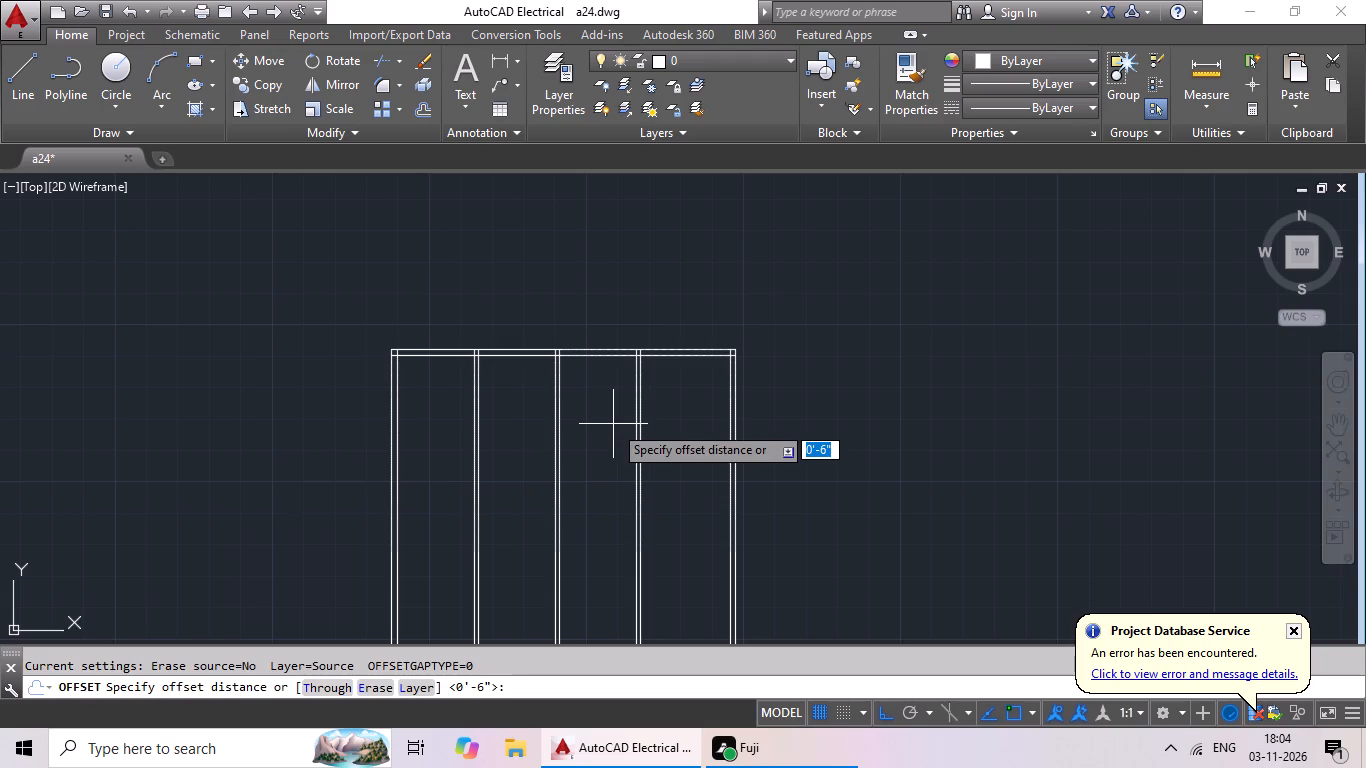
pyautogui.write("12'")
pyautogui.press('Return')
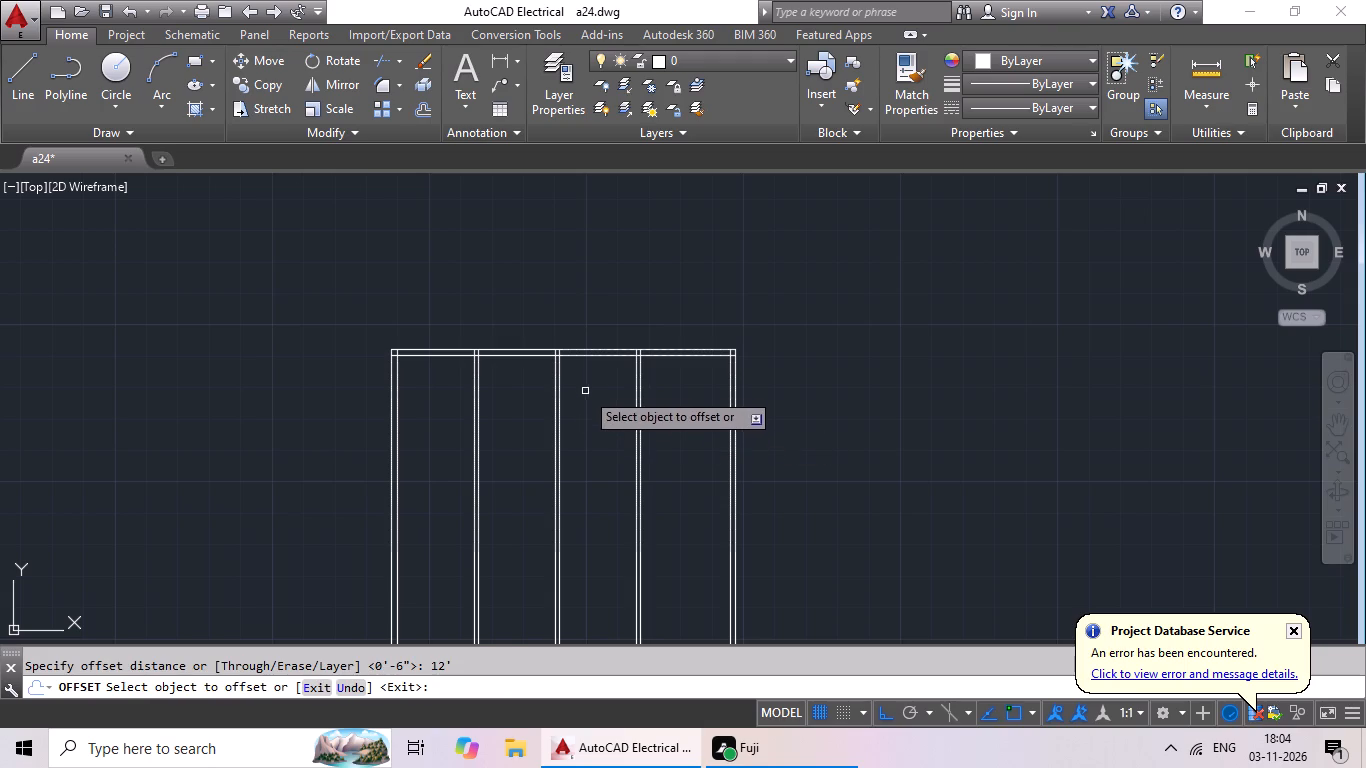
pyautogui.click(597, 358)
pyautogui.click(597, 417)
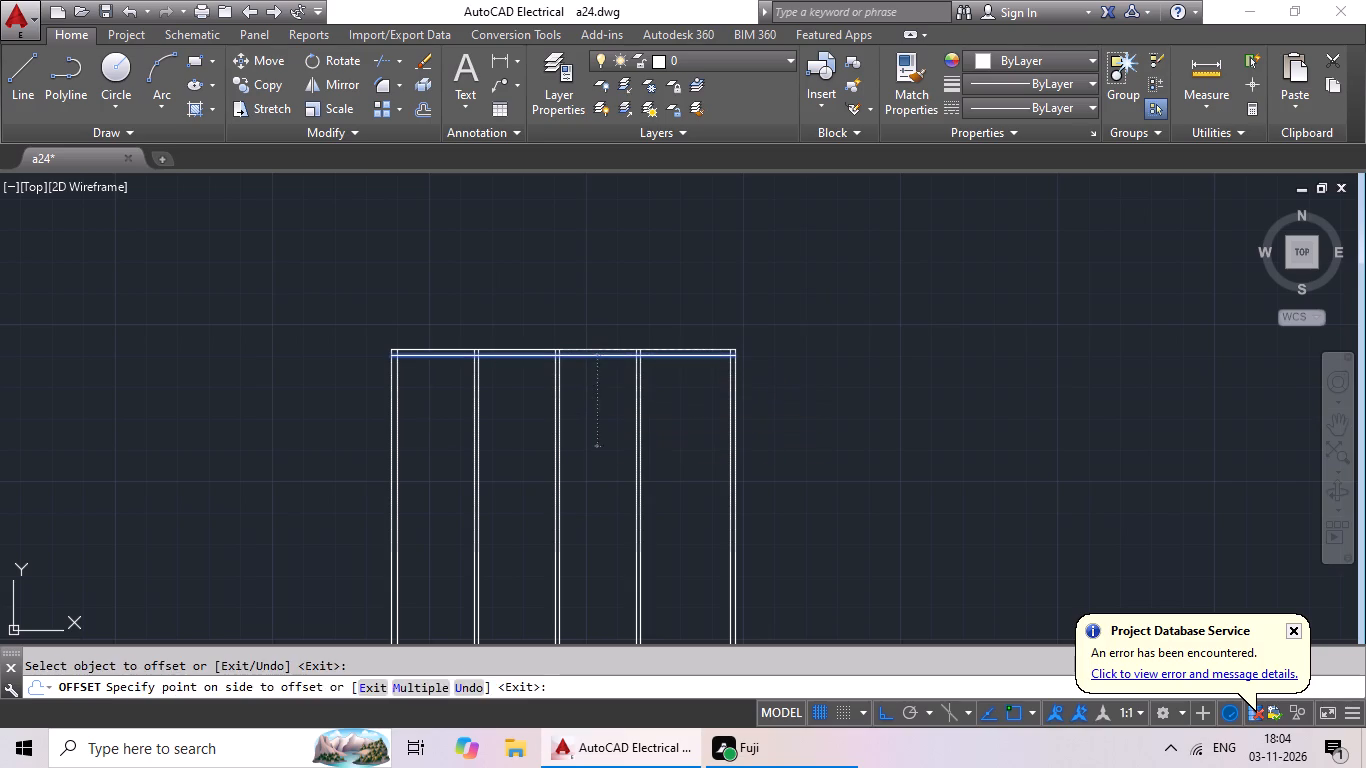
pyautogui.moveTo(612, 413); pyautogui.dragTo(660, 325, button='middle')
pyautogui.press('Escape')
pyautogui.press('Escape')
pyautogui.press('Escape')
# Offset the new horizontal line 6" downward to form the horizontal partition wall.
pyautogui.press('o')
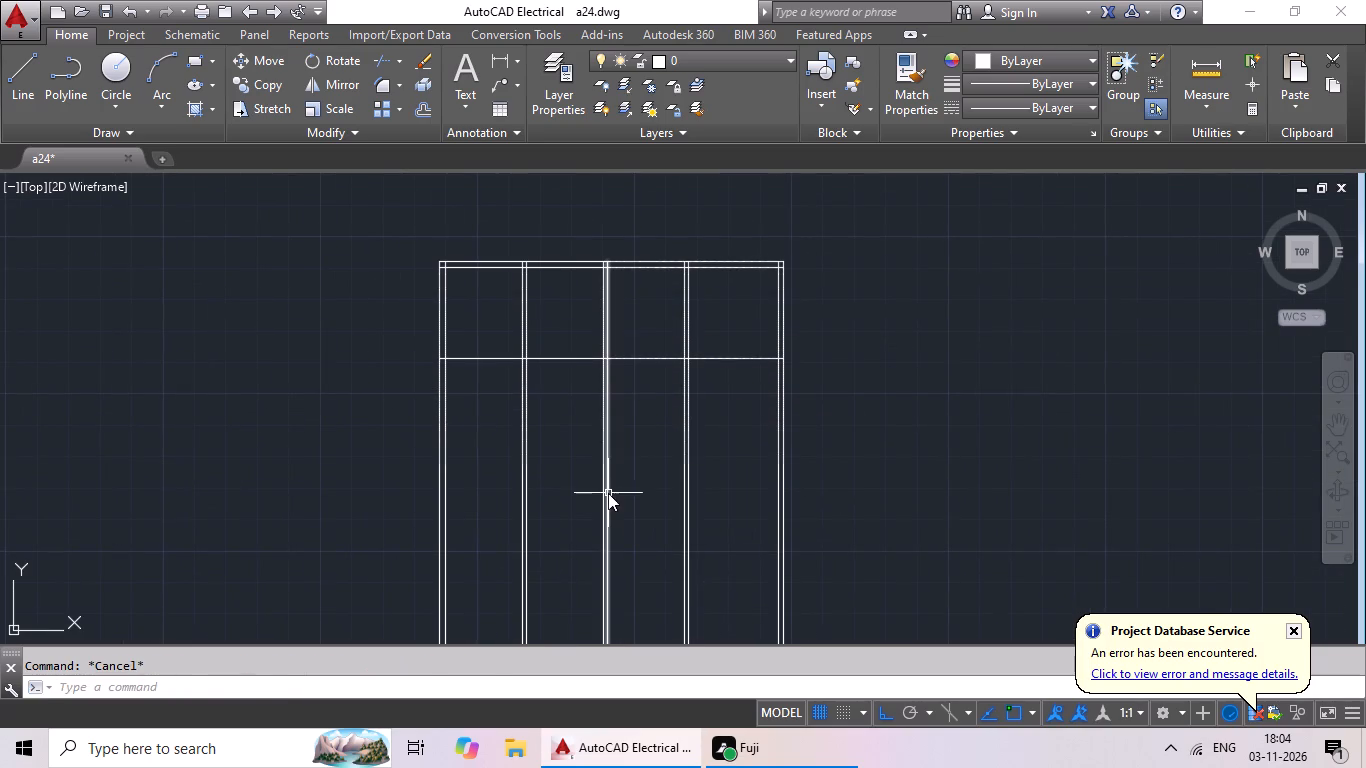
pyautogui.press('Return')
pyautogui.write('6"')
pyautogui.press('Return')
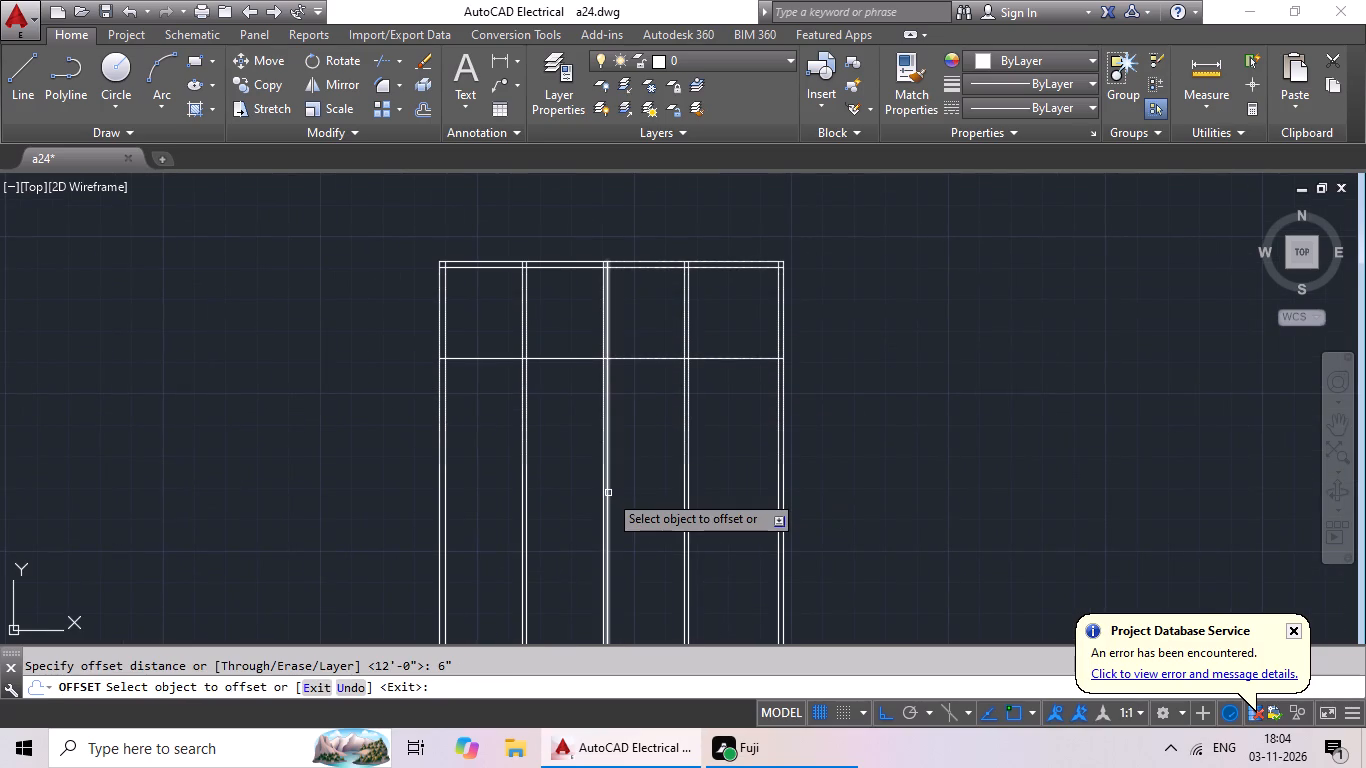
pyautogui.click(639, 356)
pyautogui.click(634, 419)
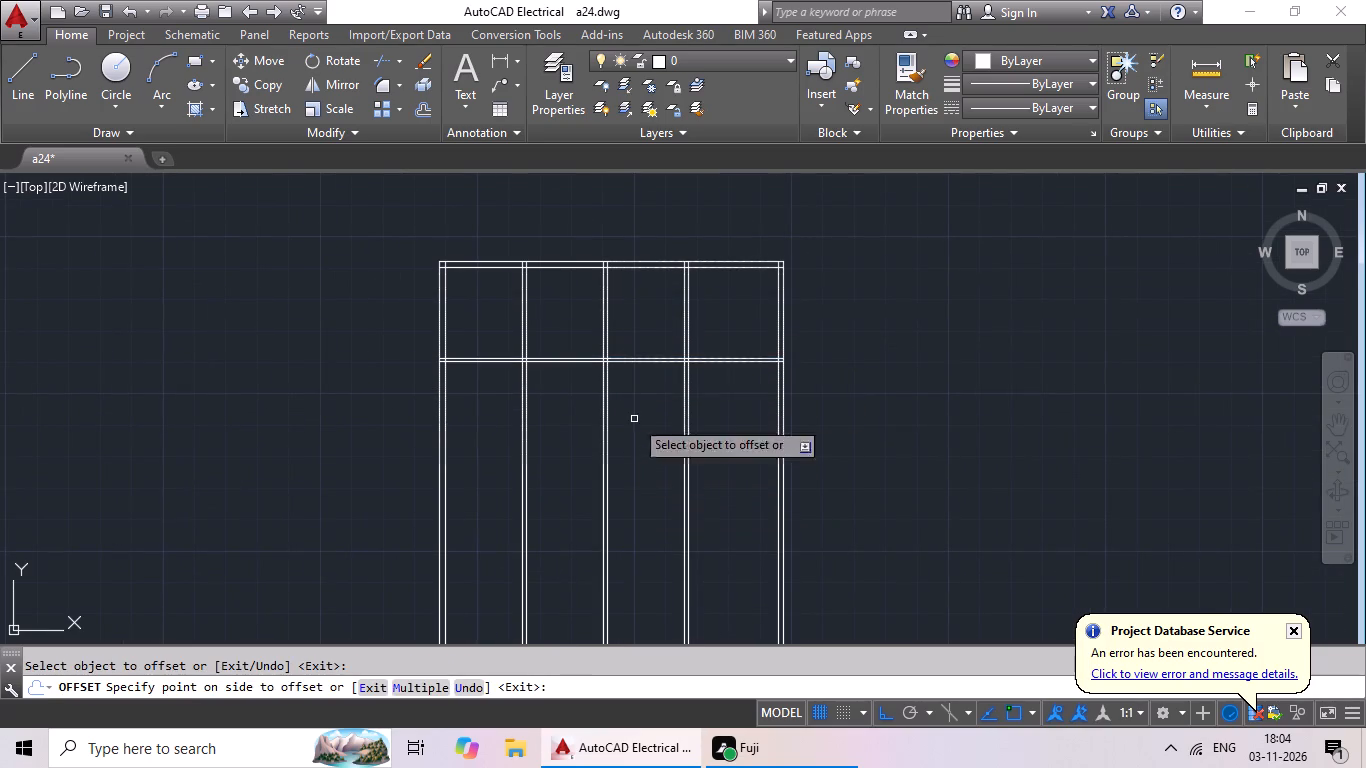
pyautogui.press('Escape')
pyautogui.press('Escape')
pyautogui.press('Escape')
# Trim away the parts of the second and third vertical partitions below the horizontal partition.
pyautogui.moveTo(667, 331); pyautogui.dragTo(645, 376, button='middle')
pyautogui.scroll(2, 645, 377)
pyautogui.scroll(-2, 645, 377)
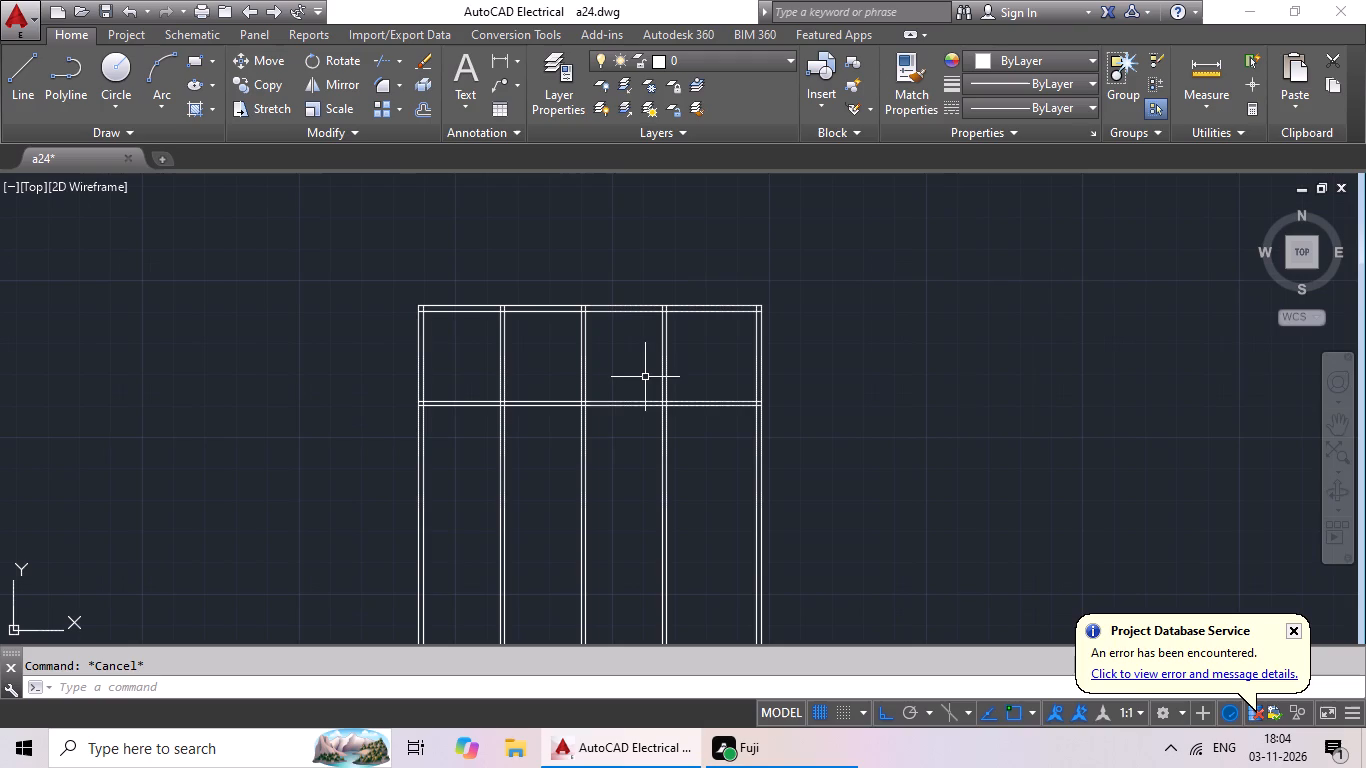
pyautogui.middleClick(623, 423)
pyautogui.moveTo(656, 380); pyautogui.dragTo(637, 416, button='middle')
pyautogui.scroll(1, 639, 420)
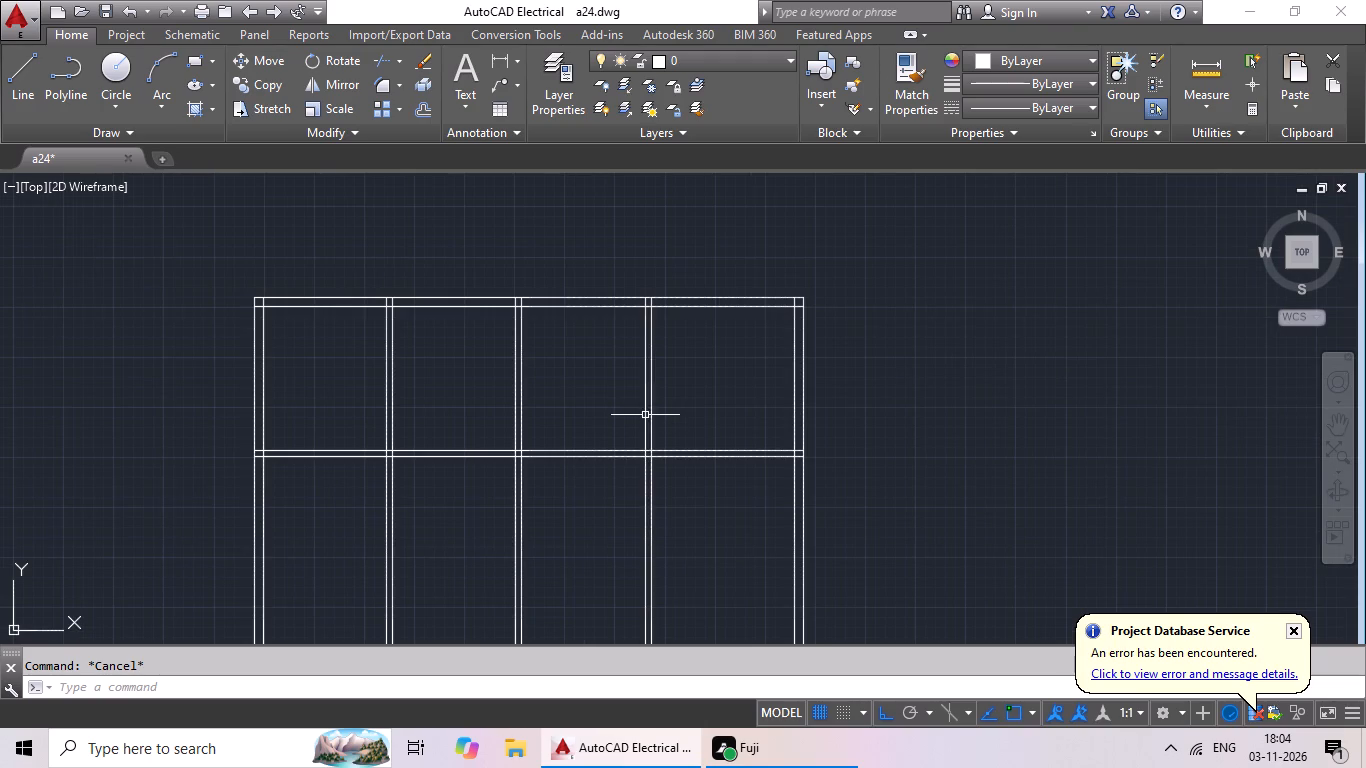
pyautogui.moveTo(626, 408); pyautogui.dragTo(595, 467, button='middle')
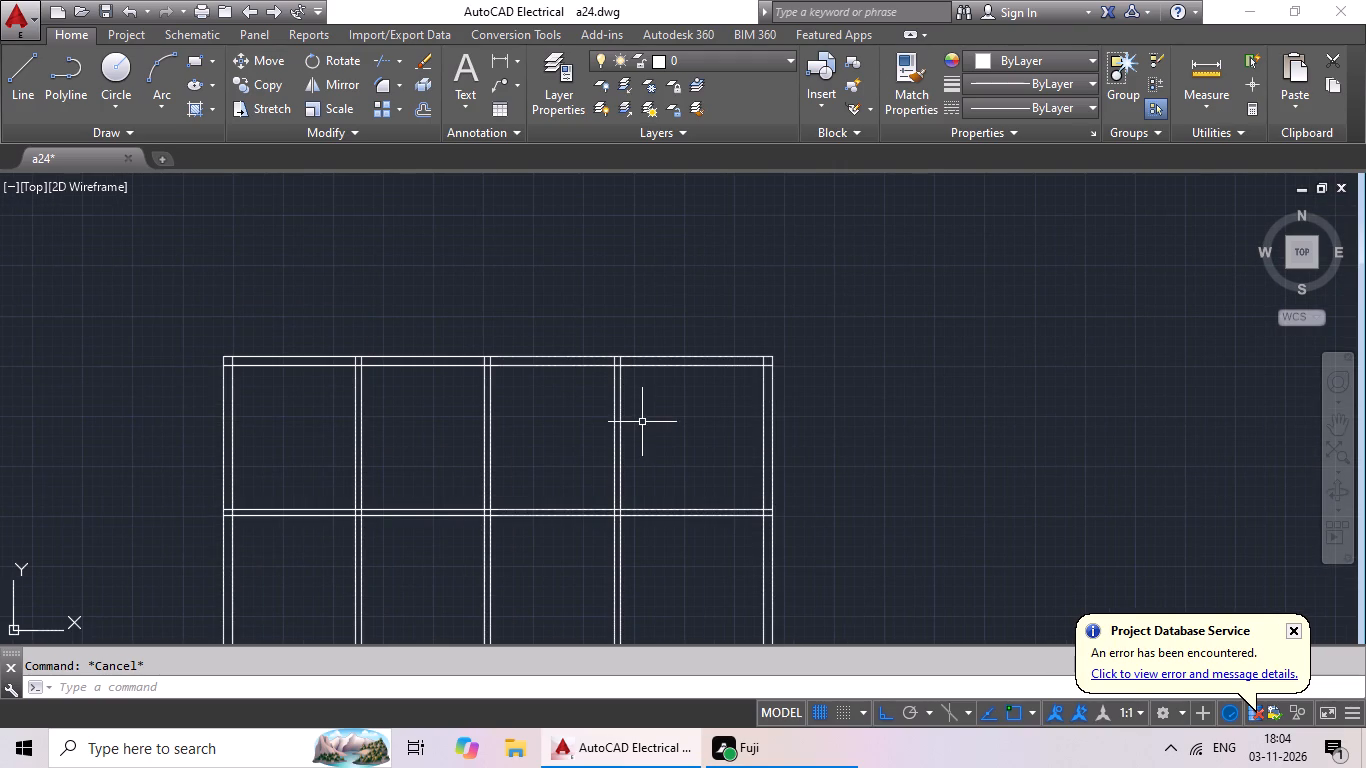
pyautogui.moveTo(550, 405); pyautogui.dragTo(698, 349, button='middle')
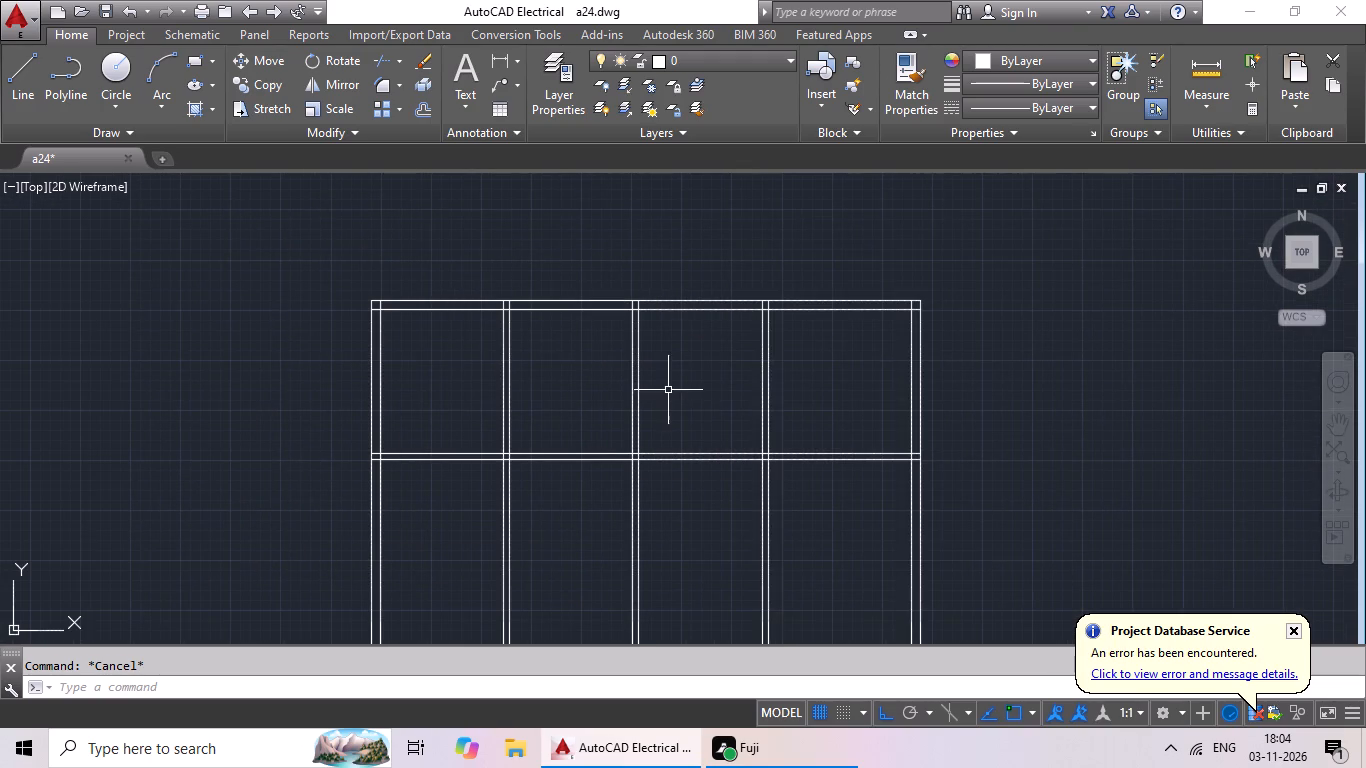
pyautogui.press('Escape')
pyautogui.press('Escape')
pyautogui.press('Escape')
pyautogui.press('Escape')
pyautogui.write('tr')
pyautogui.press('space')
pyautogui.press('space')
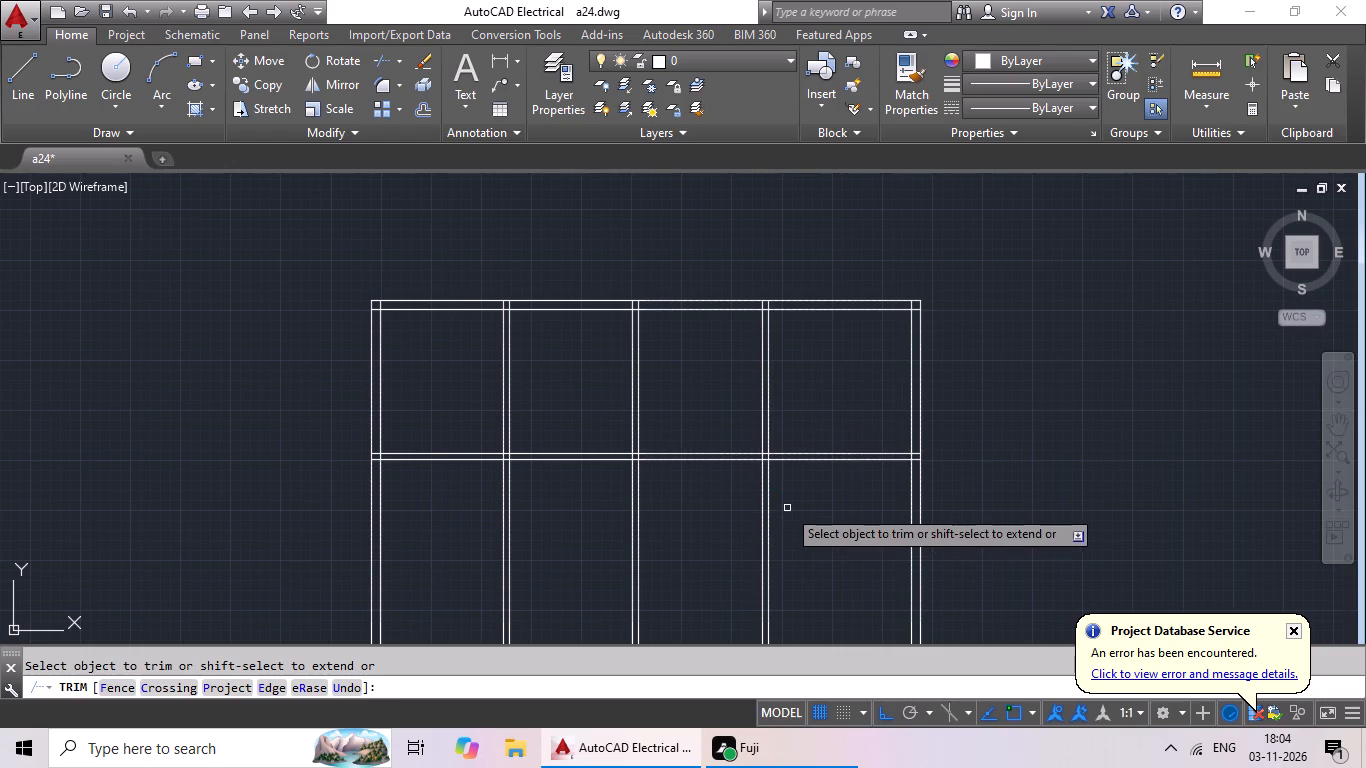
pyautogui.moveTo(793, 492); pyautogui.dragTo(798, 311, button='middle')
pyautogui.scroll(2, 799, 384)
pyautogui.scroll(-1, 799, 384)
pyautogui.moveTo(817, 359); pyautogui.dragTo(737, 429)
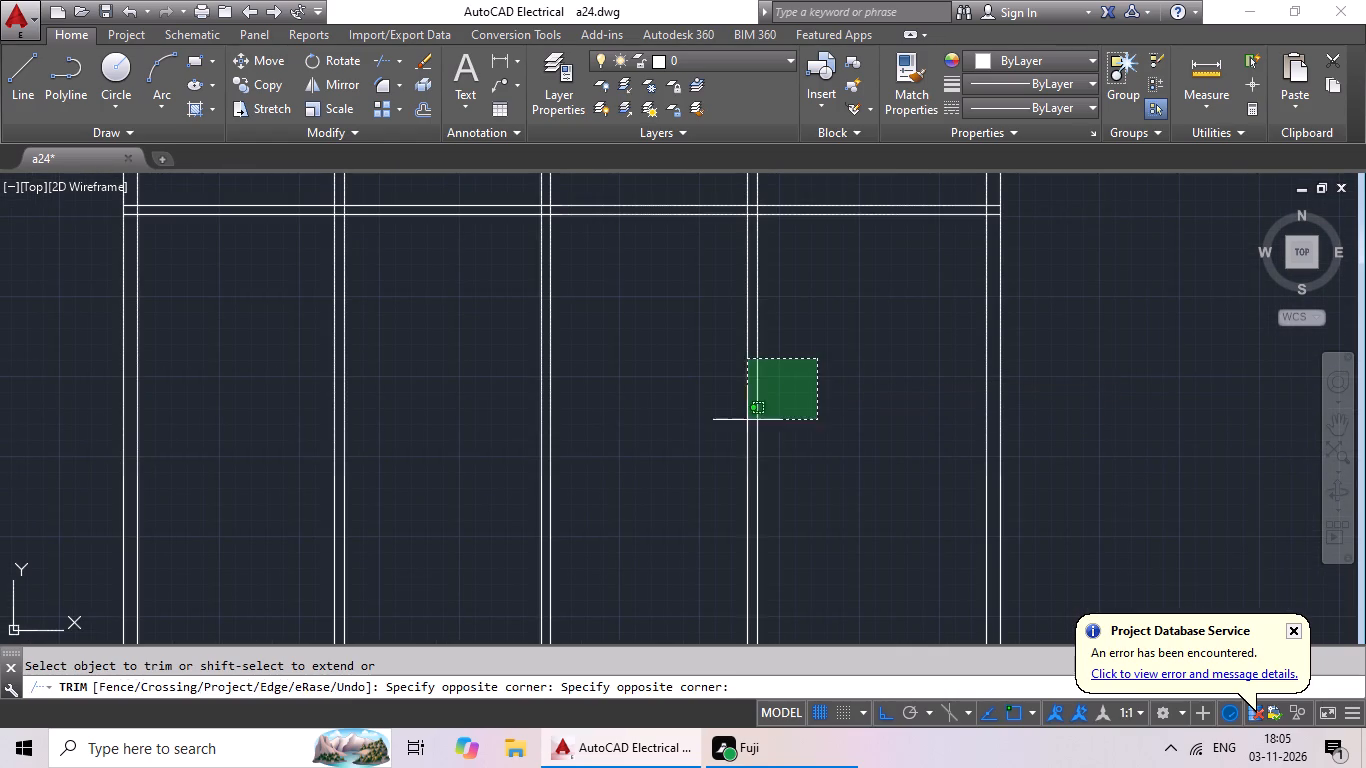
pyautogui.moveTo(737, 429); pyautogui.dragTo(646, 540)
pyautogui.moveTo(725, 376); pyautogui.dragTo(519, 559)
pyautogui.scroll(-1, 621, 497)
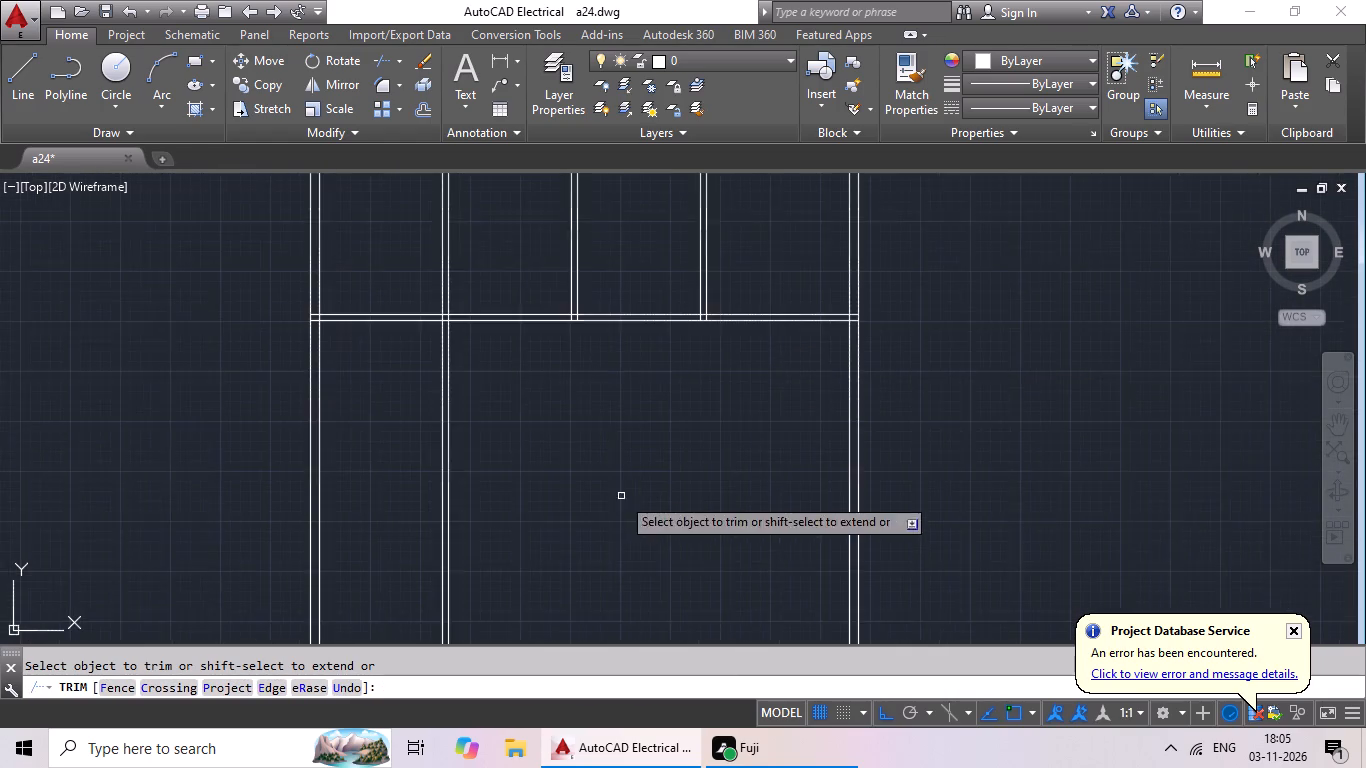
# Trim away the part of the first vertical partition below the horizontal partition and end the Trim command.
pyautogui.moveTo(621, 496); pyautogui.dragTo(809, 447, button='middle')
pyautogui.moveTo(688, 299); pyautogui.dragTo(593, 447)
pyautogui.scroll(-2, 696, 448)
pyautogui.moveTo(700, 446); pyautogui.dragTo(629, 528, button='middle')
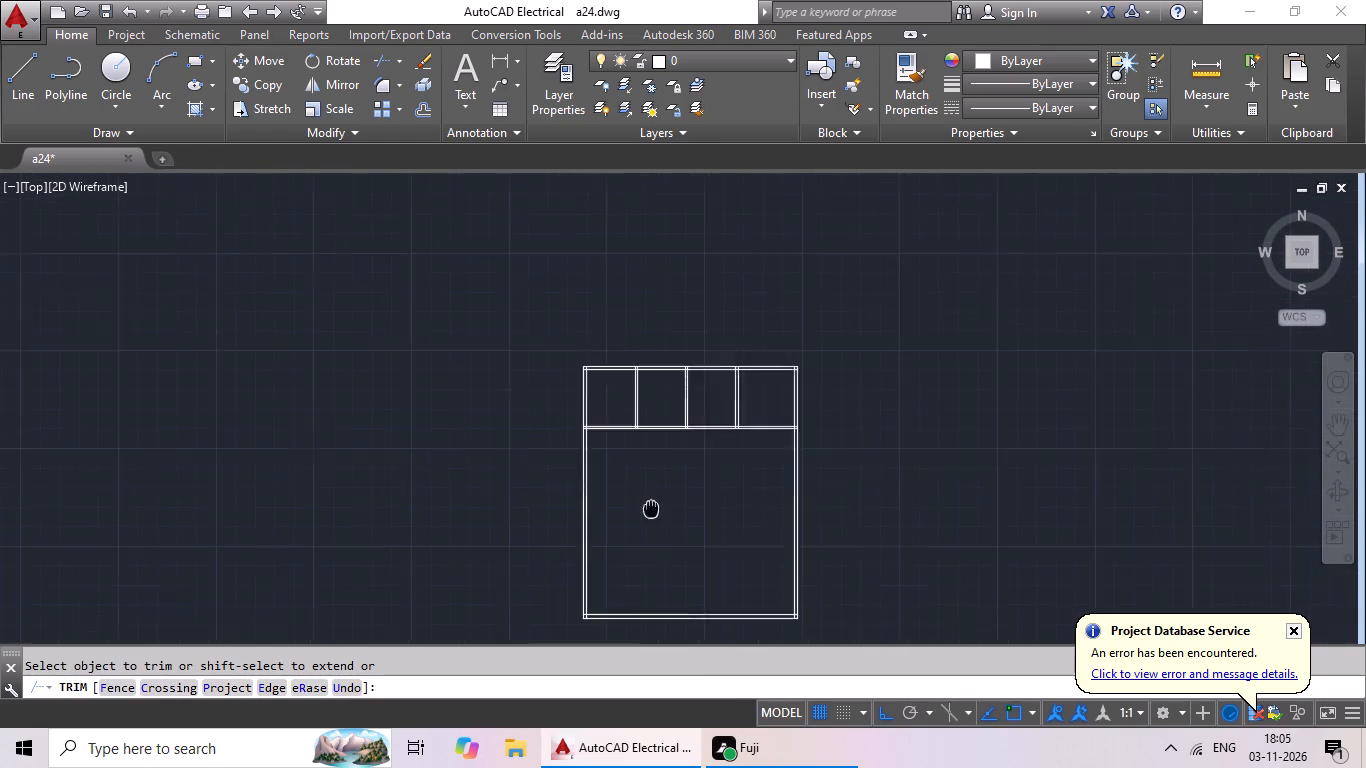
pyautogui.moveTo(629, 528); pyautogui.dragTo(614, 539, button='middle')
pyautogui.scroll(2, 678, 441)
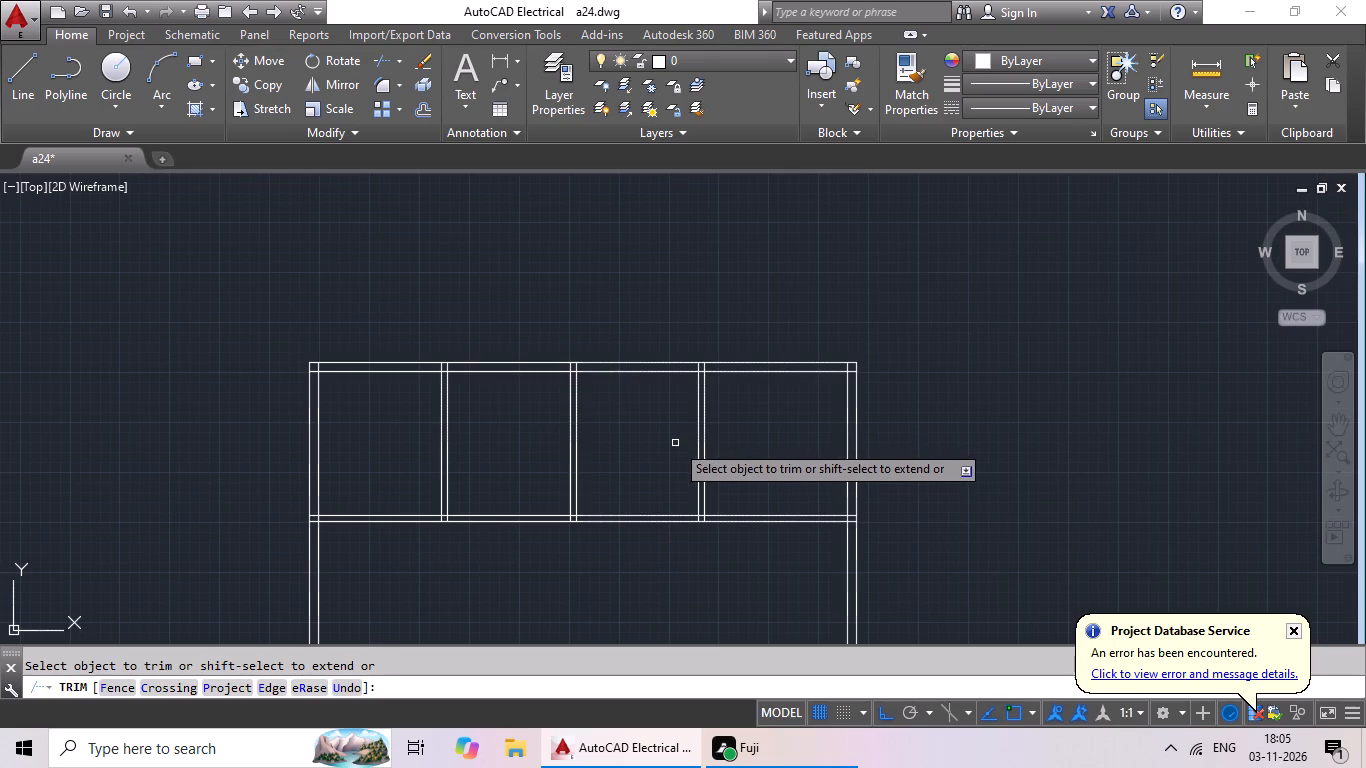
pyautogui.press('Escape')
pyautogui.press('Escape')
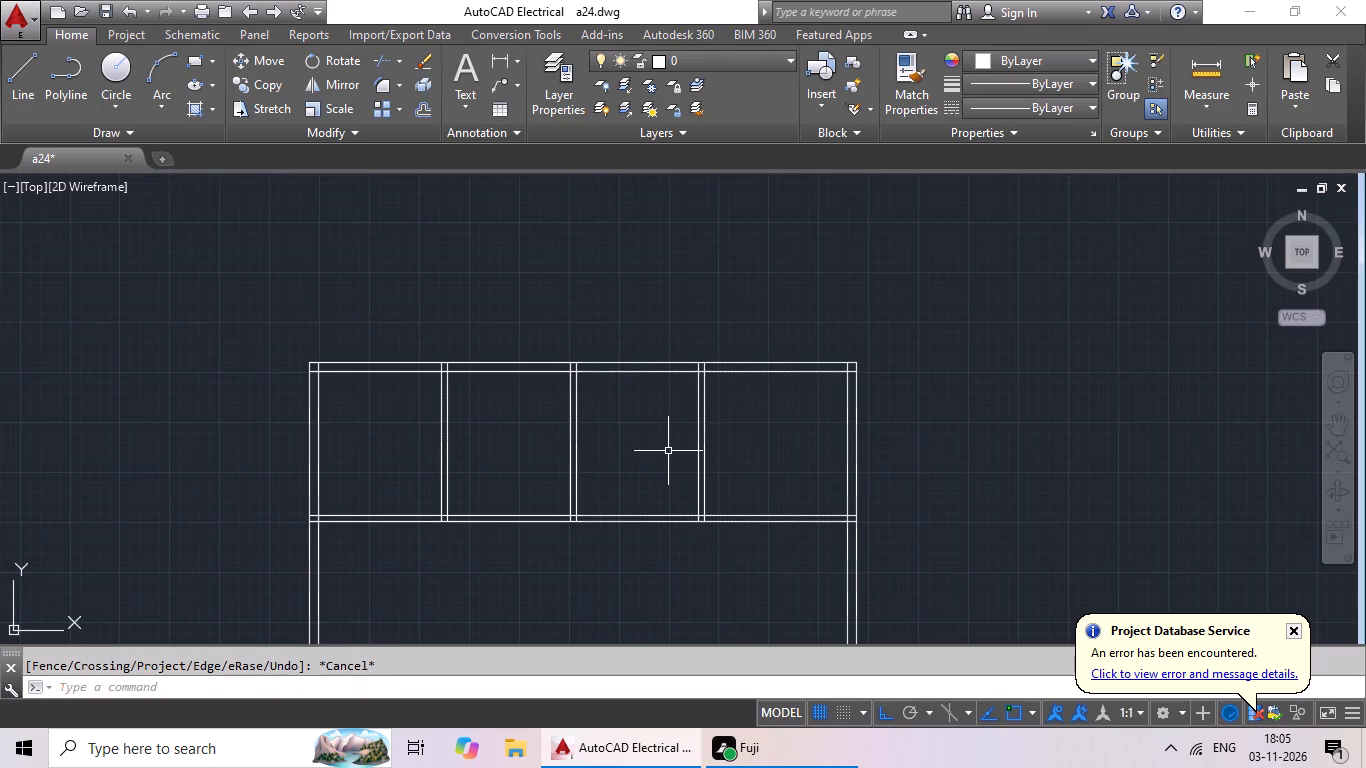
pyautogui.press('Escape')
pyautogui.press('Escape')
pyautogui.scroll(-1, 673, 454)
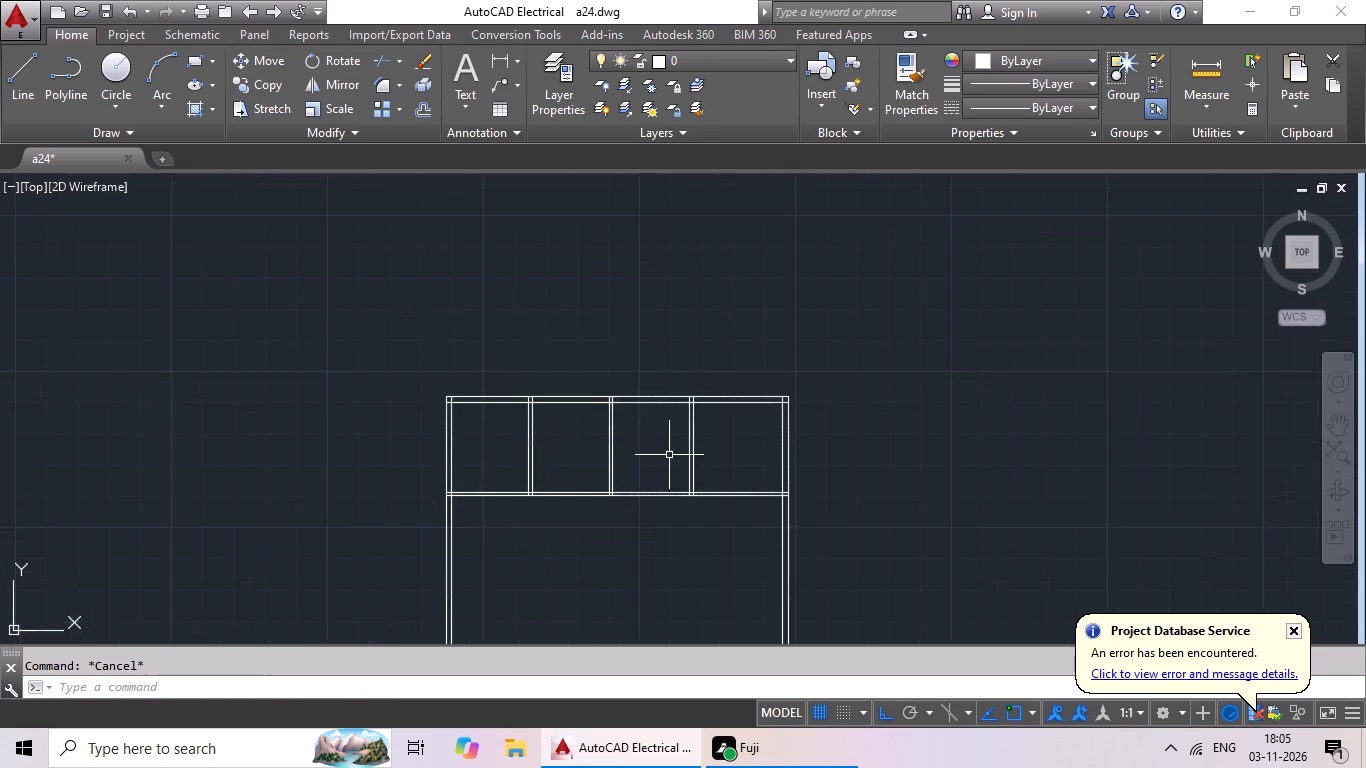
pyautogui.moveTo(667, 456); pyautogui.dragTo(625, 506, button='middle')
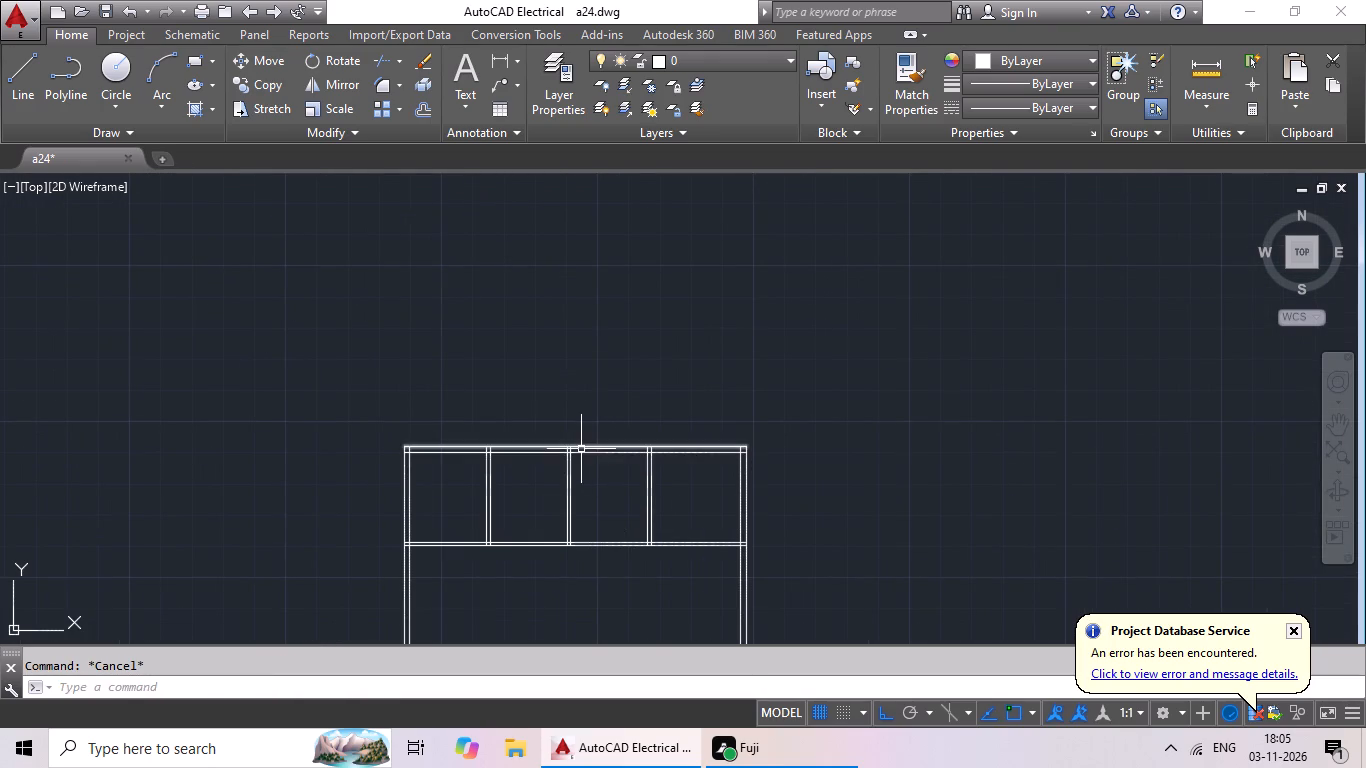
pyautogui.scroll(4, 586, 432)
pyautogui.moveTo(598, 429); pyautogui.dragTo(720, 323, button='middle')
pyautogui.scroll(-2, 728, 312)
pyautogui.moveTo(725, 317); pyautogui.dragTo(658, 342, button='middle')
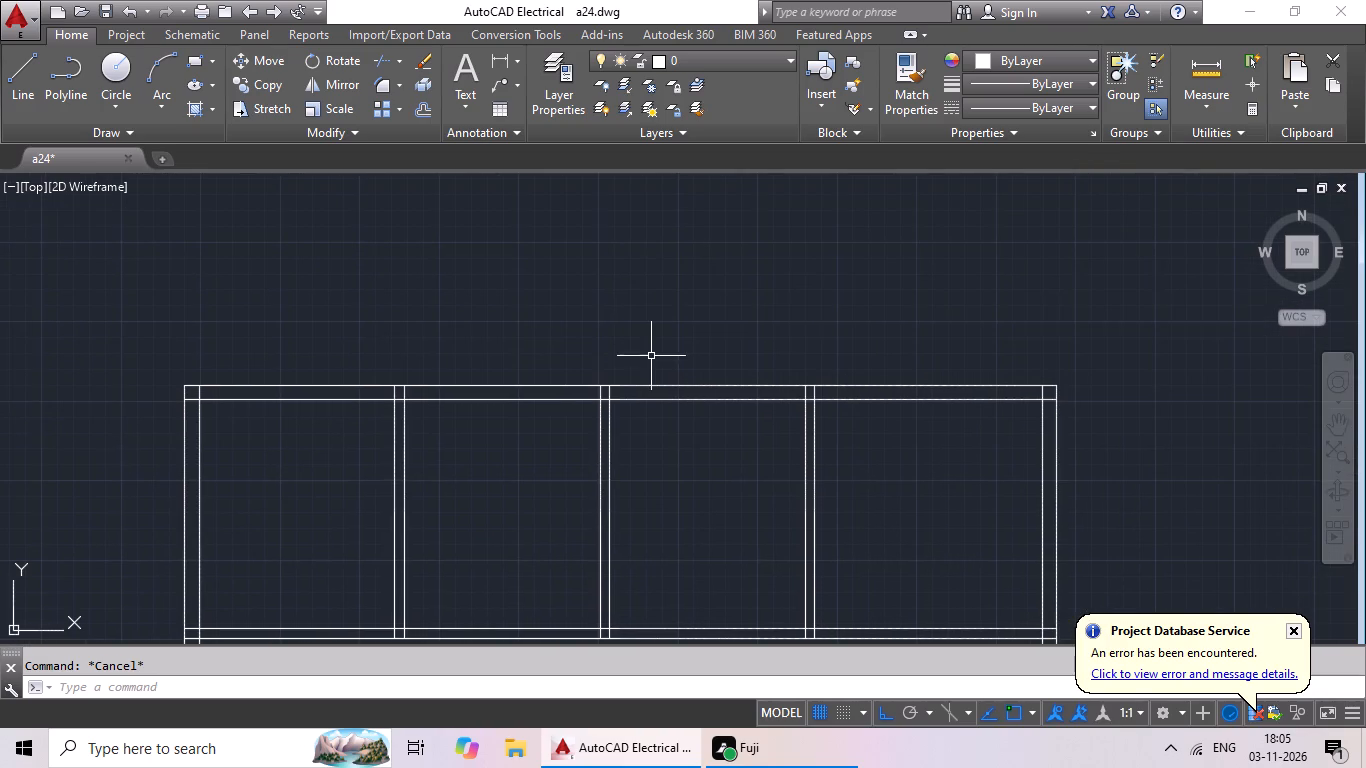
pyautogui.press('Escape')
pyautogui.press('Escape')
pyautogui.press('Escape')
# Delete the three vertical partitions and the horizontal partition, keeping only the outer walls.
pyautogui.scroll(-1, 744, 427)
pyautogui.moveTo(748, 428); pyautogui.dragTo(749, 256, button='middle')
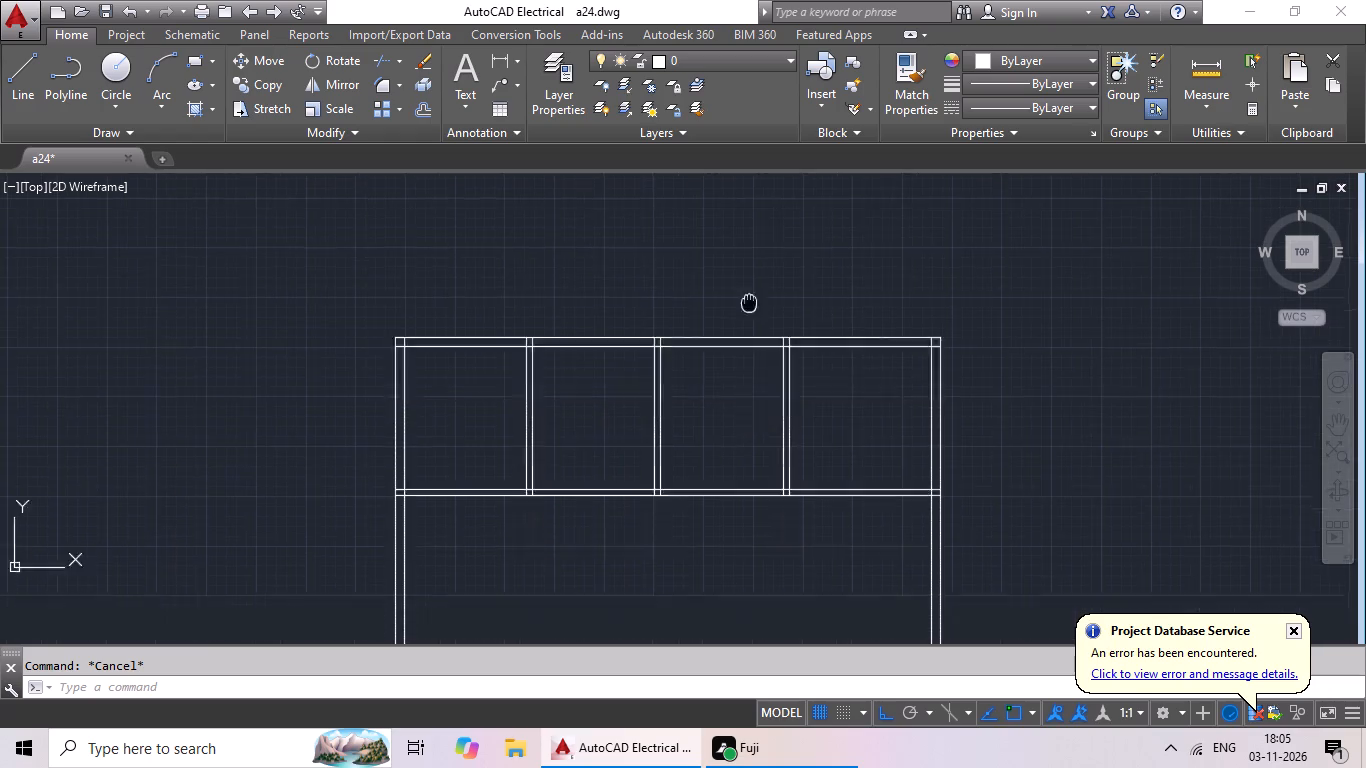
pyautogui.moveTo(749, 256); pyautogui.dragTo(749, 243, button='middle')
pyautogui.press('Escape')
pyautogui.moveTo(845, 299); pyautogui.dragTo(495, 296)
pyautogui.press('Delete')
pyautogui.scroll(-3, 568, 320)
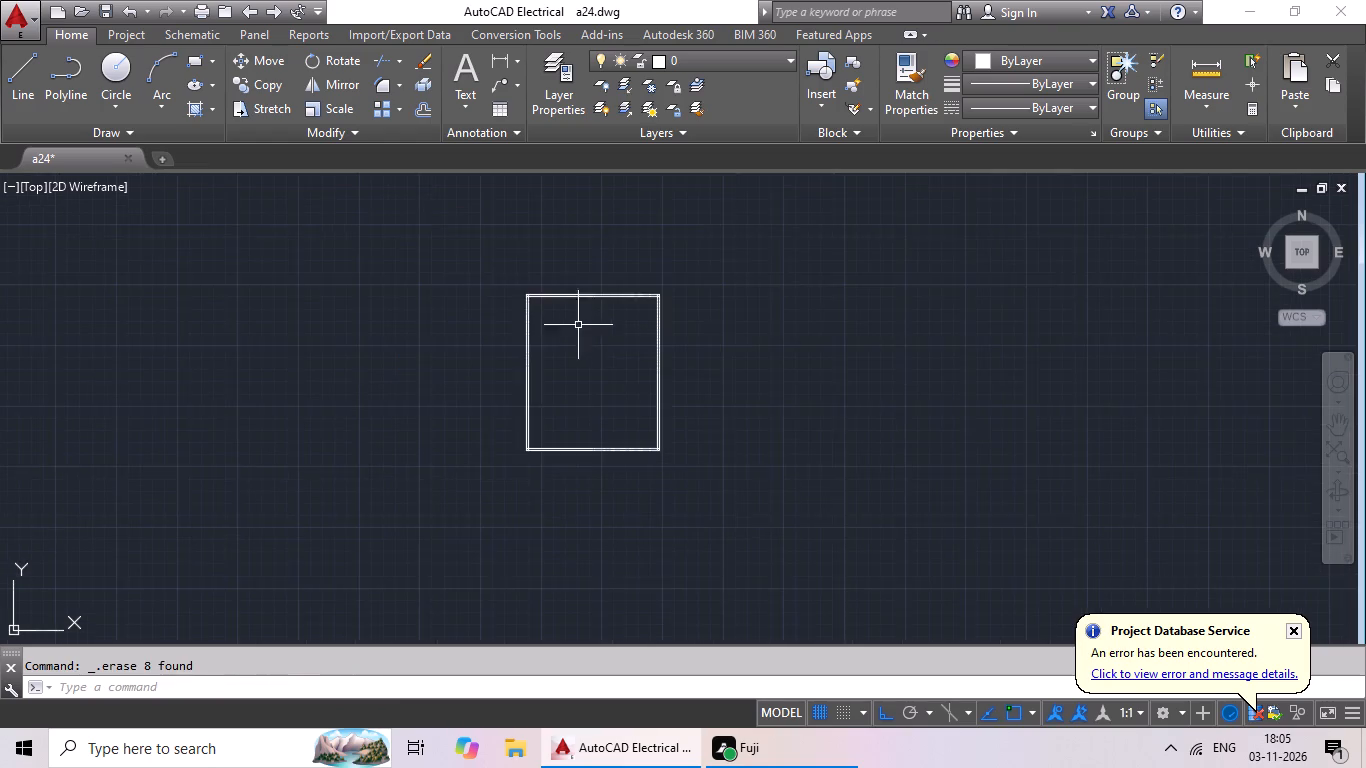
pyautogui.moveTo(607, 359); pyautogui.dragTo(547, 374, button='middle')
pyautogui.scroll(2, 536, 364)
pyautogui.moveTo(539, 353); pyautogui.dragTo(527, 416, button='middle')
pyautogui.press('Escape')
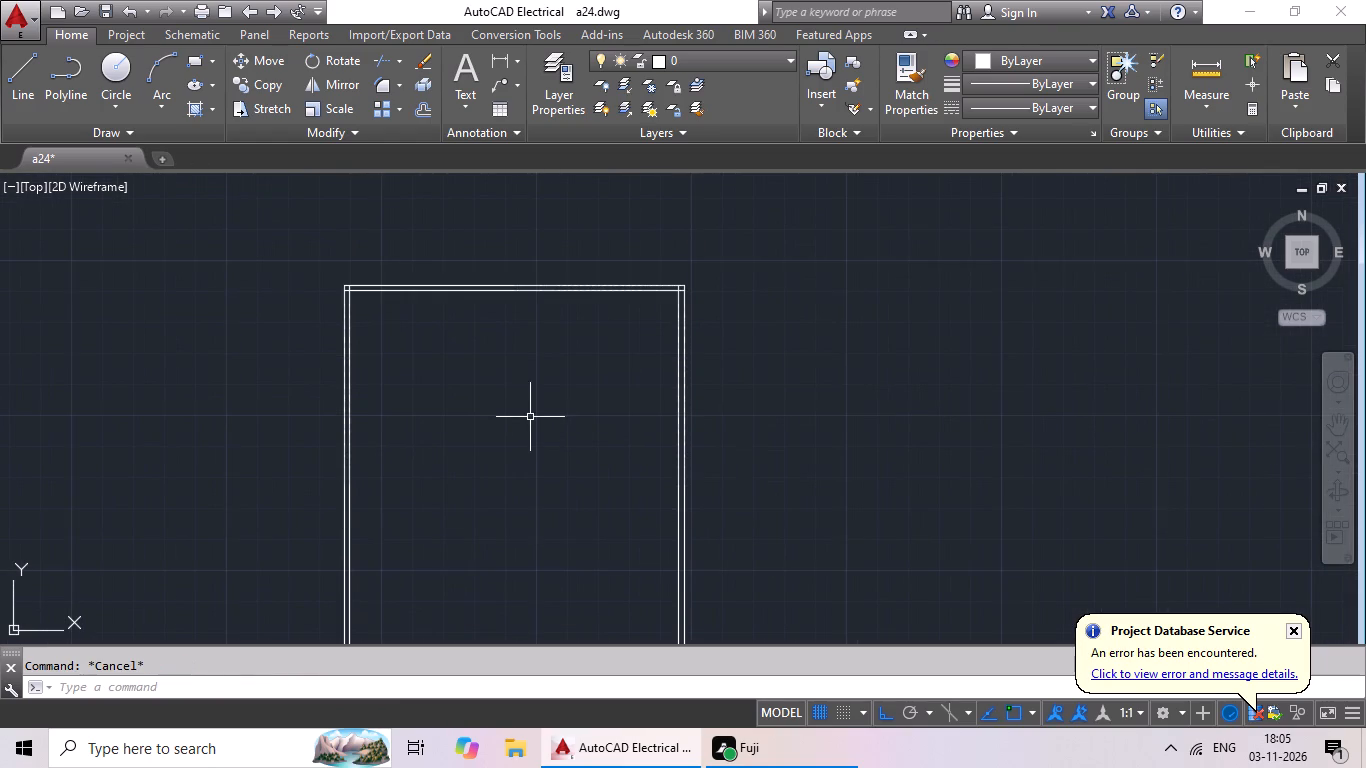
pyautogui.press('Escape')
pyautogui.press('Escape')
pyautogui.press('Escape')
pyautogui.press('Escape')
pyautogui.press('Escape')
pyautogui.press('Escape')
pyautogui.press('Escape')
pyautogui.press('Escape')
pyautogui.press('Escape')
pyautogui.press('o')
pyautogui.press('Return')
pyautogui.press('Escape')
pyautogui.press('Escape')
# Offset the inner line of the left outer wall 8' into the building to start a vertical partition.
pyautogui.press('o')
pyautogui.press('Return')
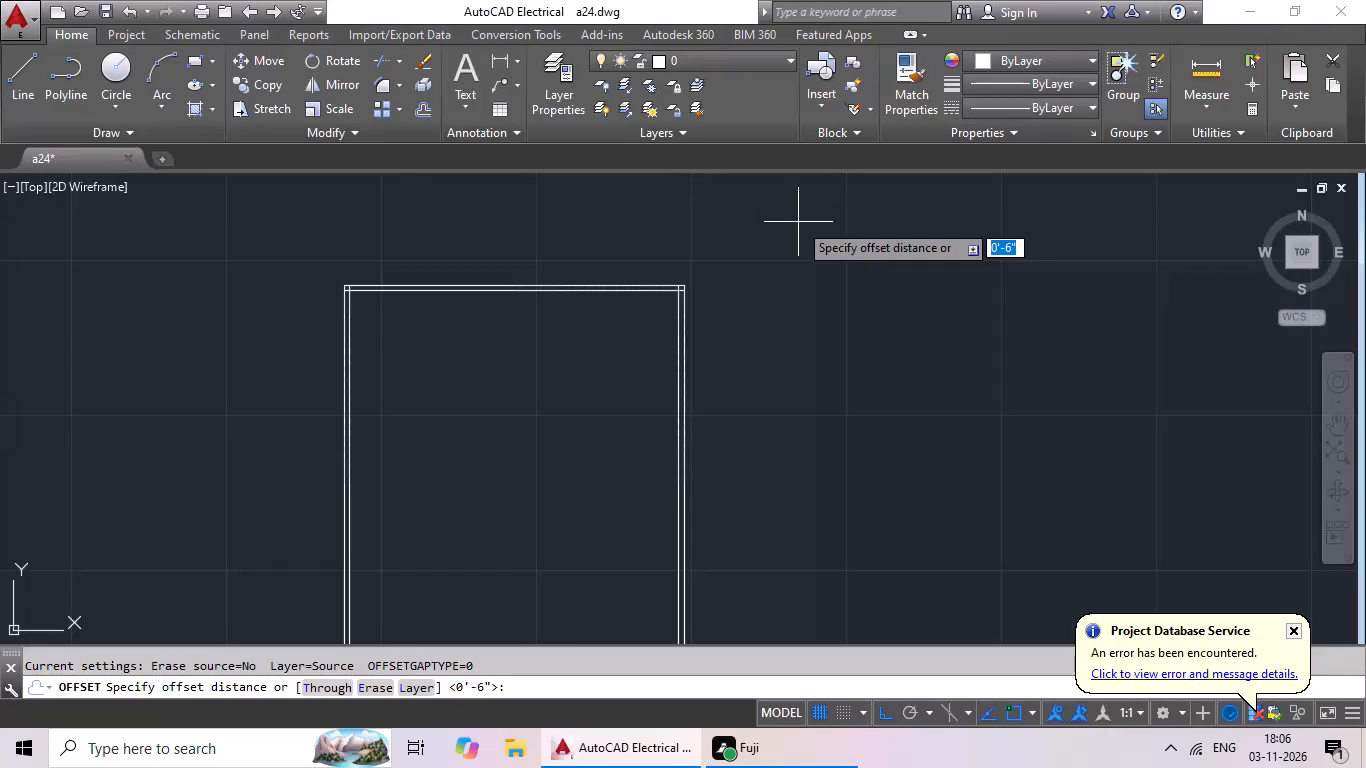
pyautogui.write("8'")
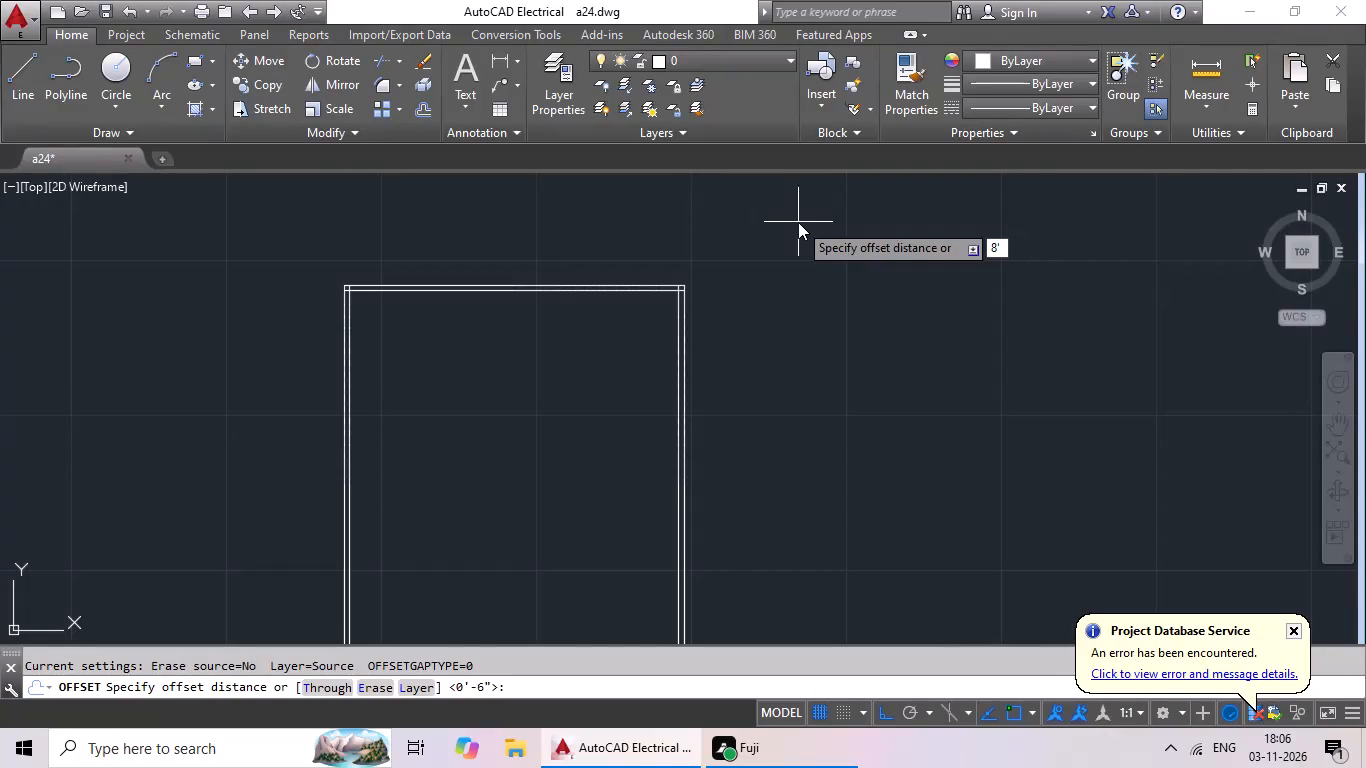
pyautogui.press('Return')
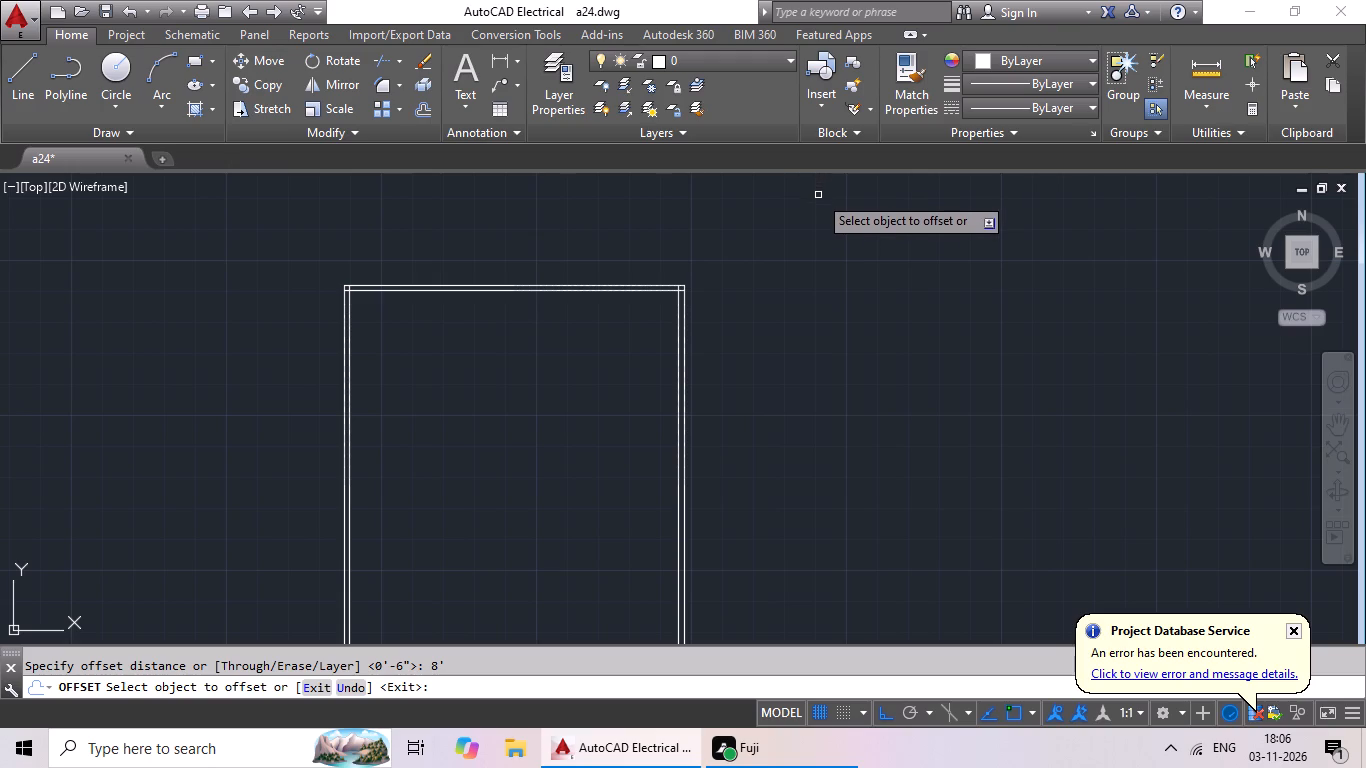
pyautogui.scroll(2, 376, 296)
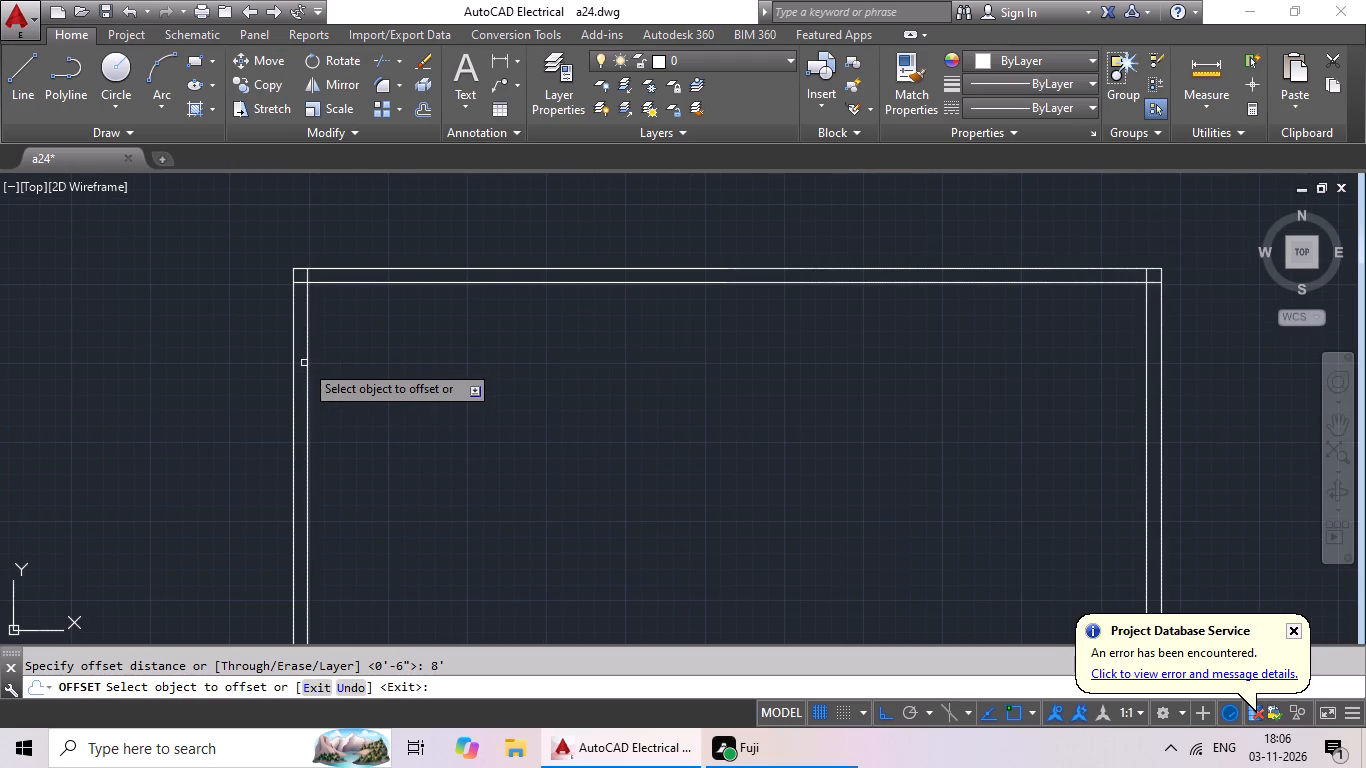
pyautogui.moveTo(307, 358); pyautogui.dragTo(341, 361)
pyautogui.click(467, 362)
pyautogui.scroll(-2, 575, 340)
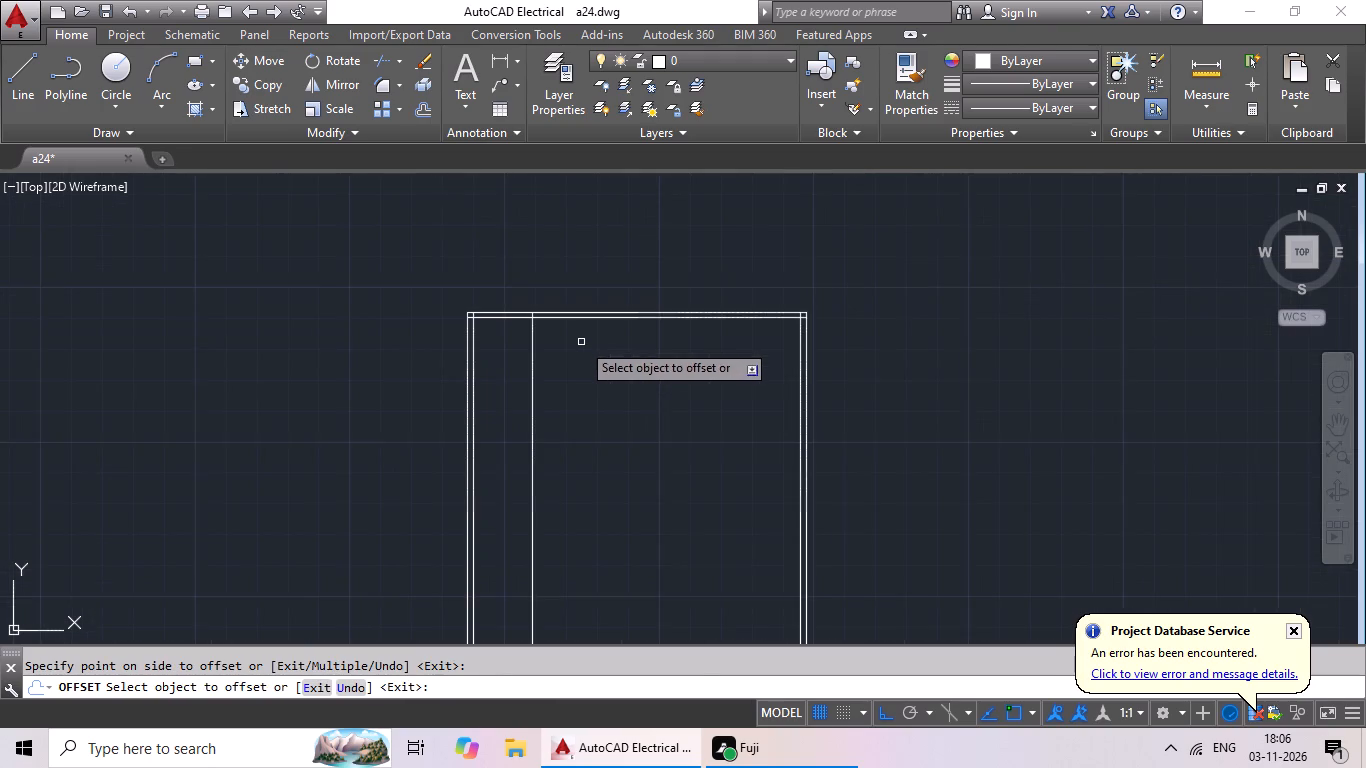
pyautogui.moveTo(581, 342); pyautogui.dragTo(385, 383, button='middle')
pyautogui.press('Escape')
pyautogui.press('Escape')
pyautogui.press('Escape')
pyautogui.press('Escape')
pyautogui.press('Escape')
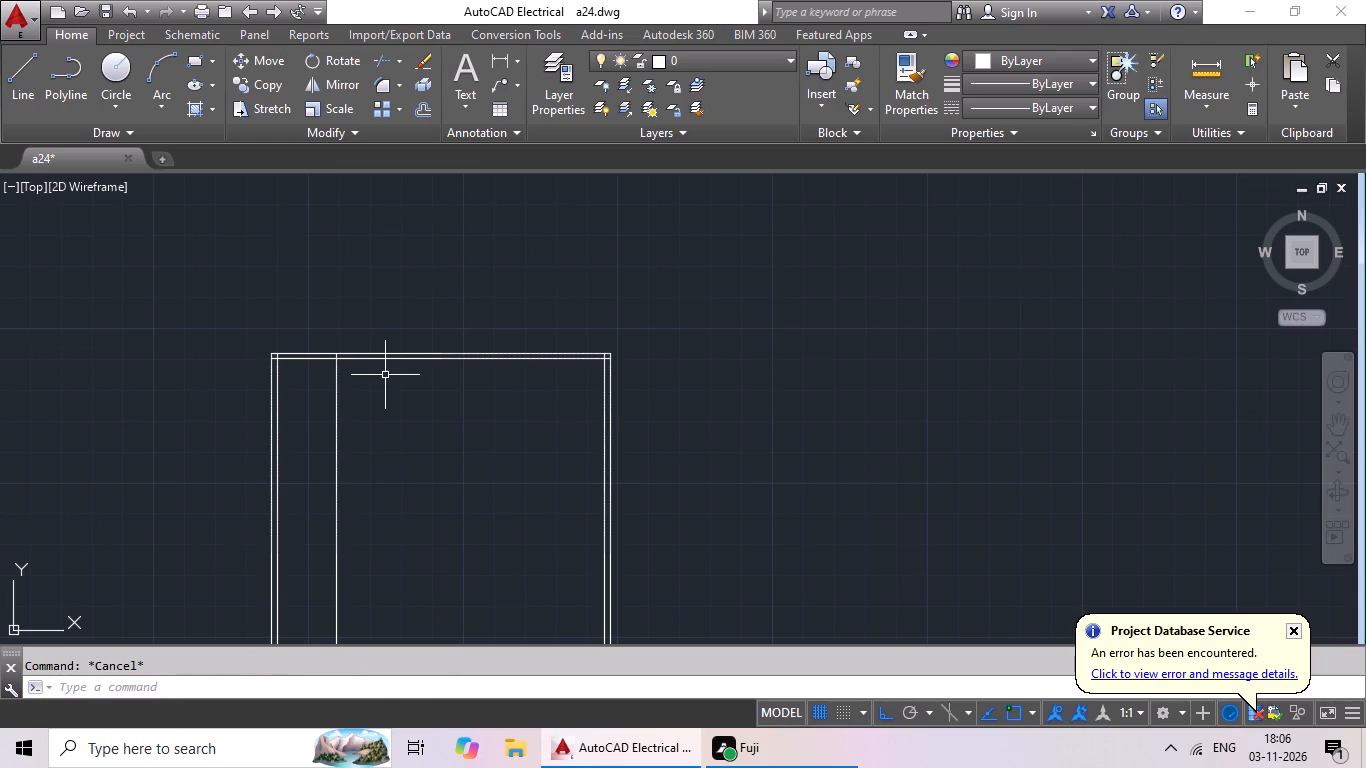
pyautogui.press('Escape')
pyautogui.press('Escape')
pyautogui.press('Escape')
pyautogui.press('Escape')
# Offset the new vertical partition line 6" to the right to give the partition its wall thickness.
pyautogui.press('o')
pyautogui.press('Return')
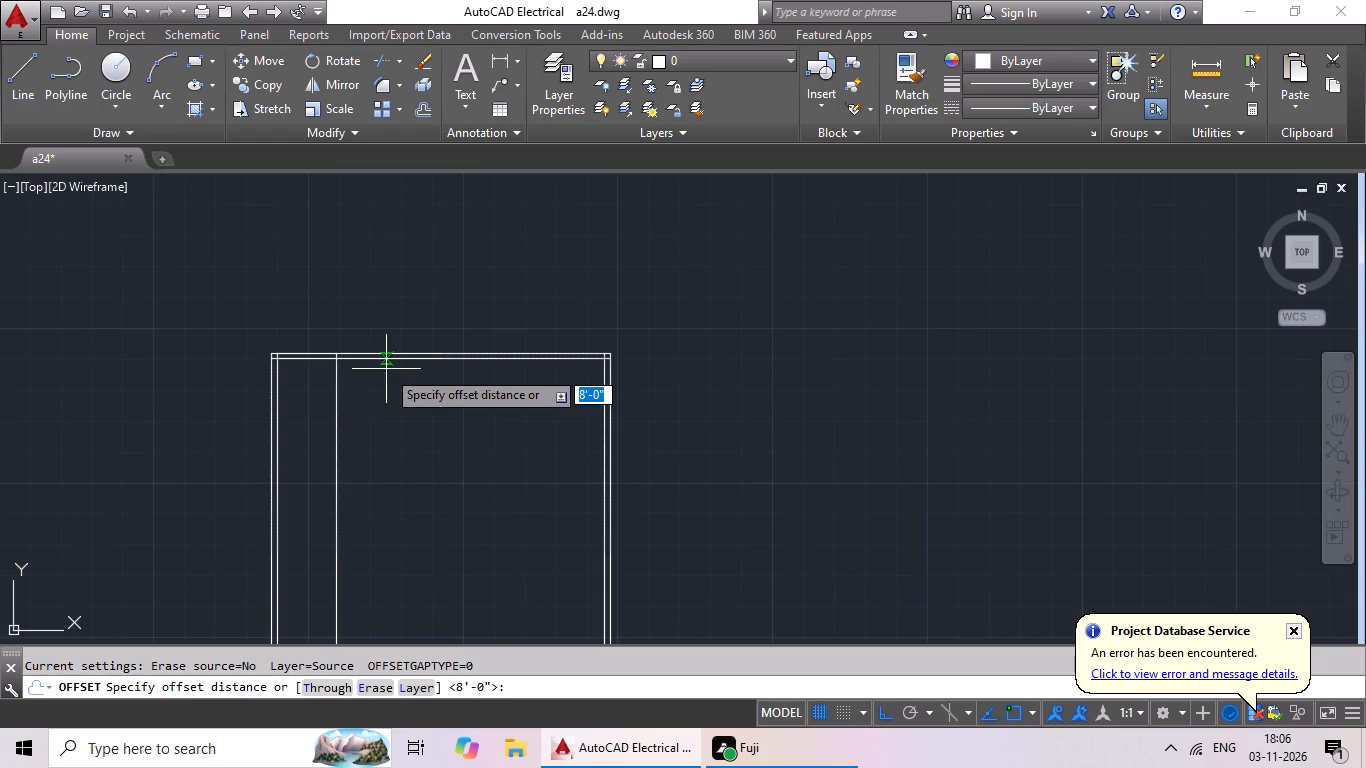
pyautogui.write('6"')
pyautogui.press('Return')
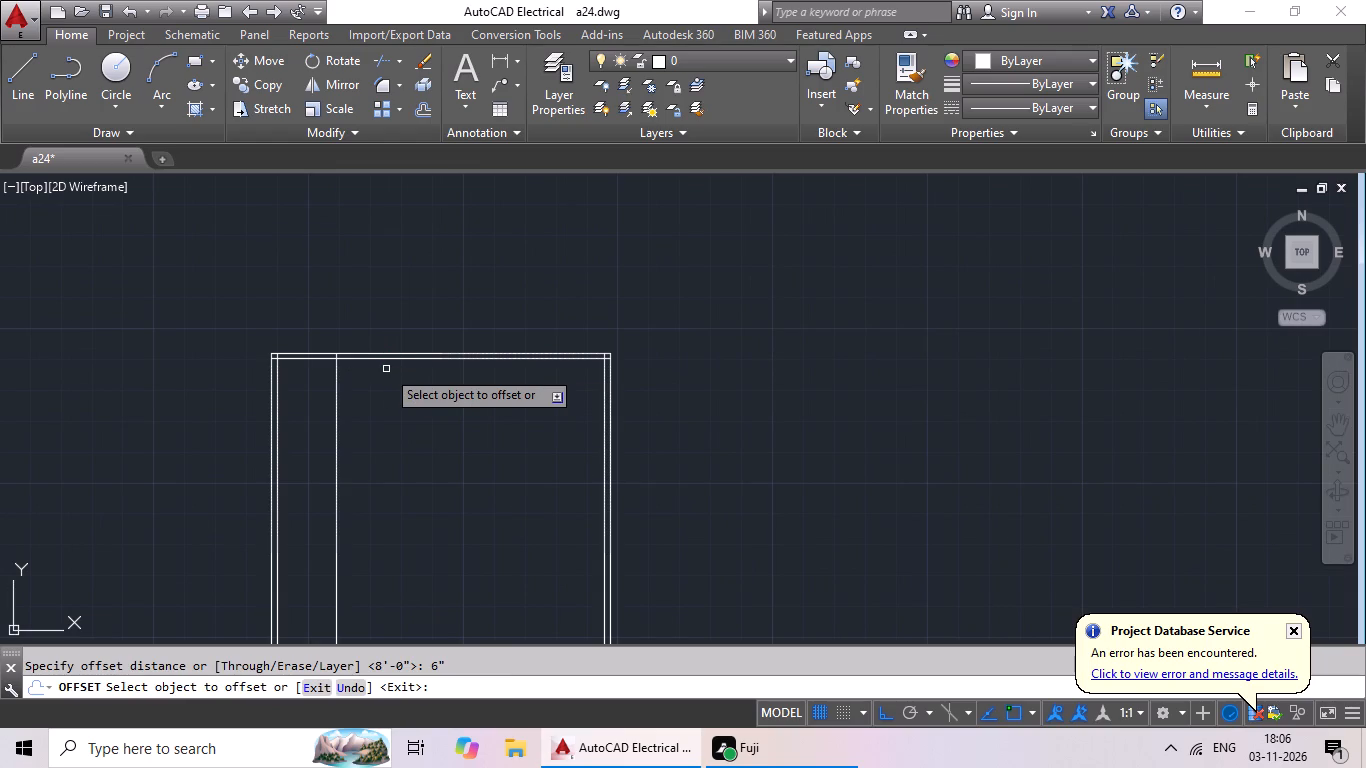
pyautogui.click(336, 463)
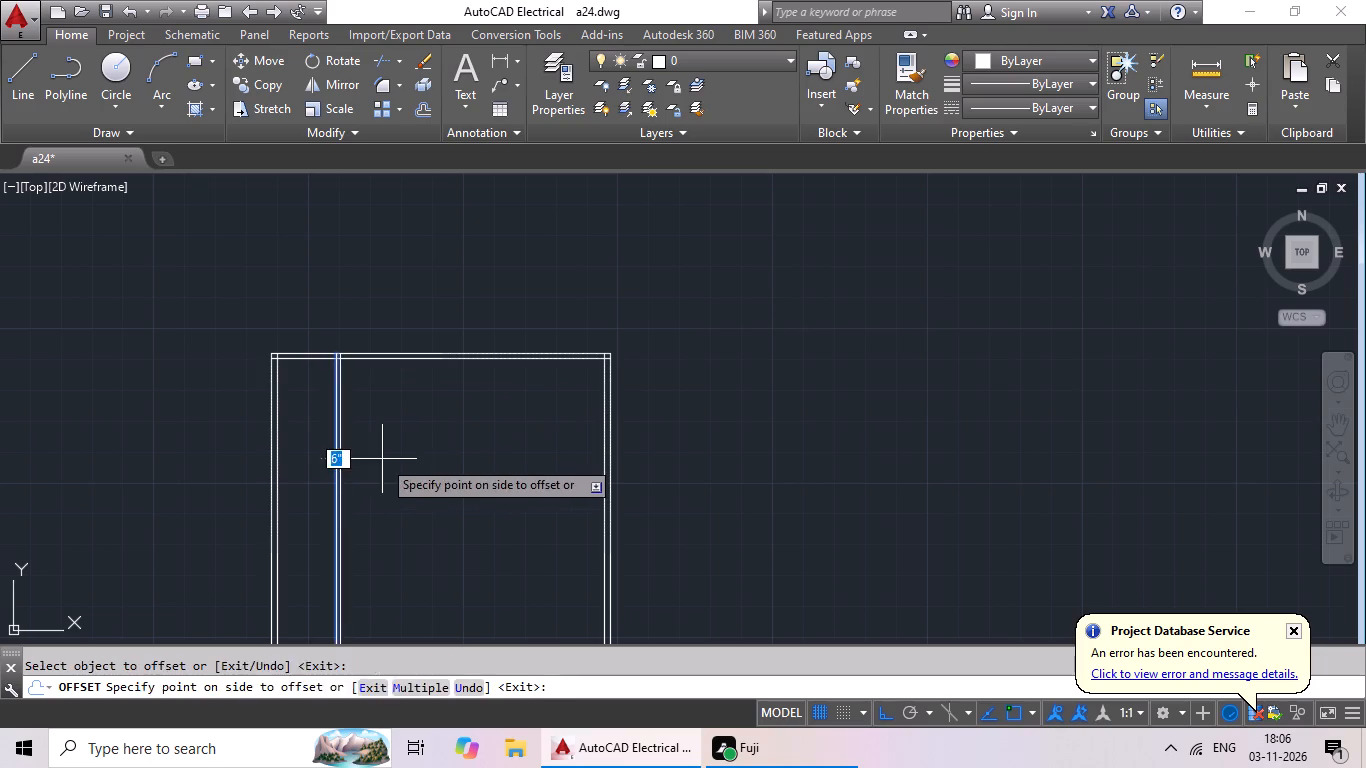
pyautogui.click(382, 459)
pyautogui.moveTo(465, 433); pyautogui.dragTo(455, 436, button='middle')
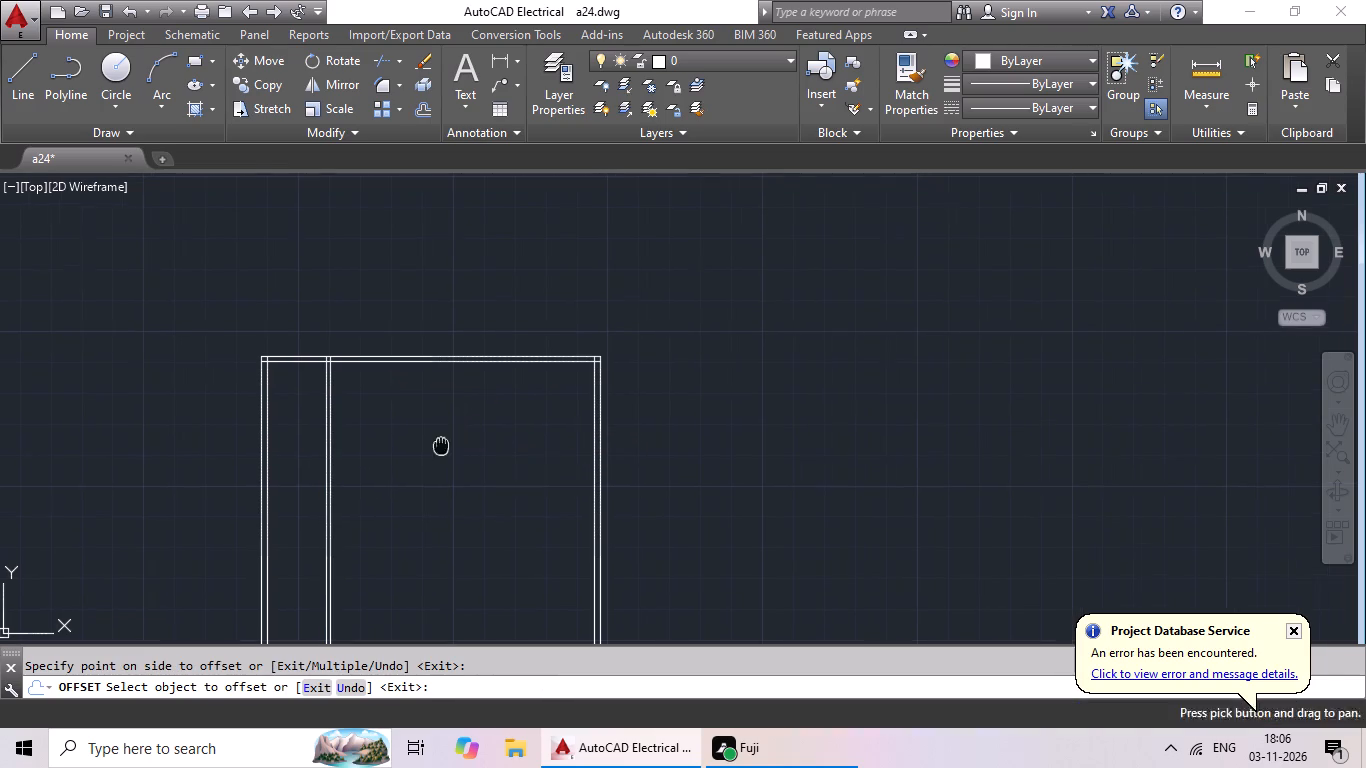
pyautogui.scroll(1, 391, 486)
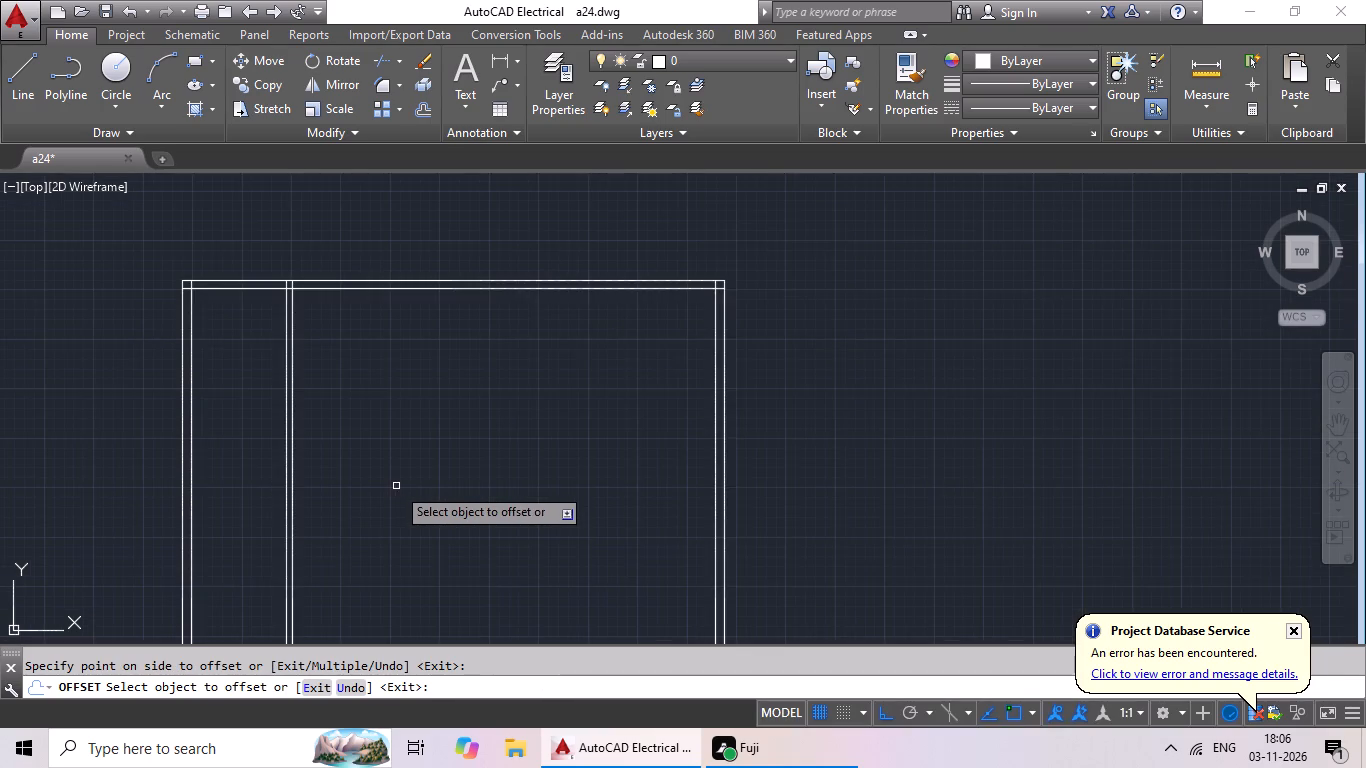
pyautogui.scroll(-1, 397, 486)
pyautogui.moveTo(419, 389); pyautogui.dragTo(415, 410, button='middle')
pyautogui.scroll(2, 419, 409)
pyautogui.moveTo(419, 409); pyautogui.dragTo(420, 409, button='middle')
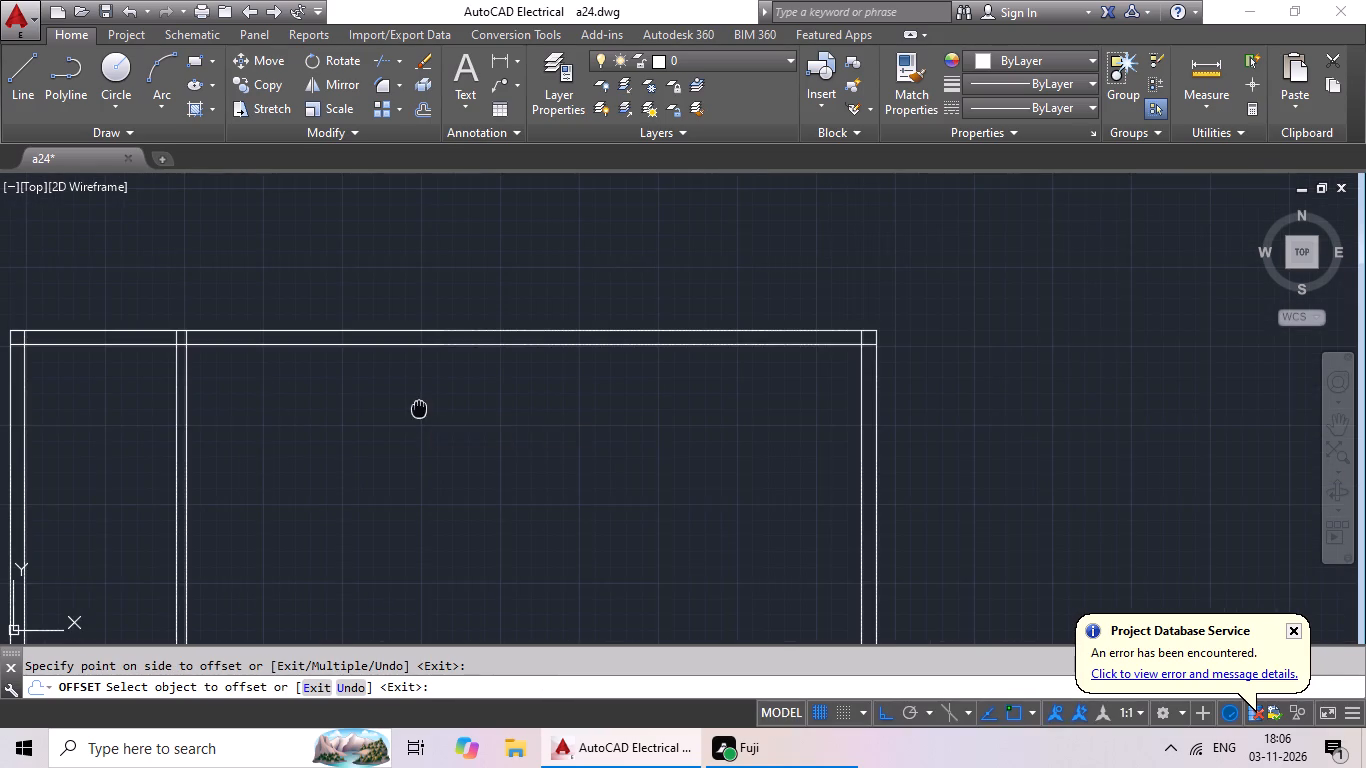
pyautogui.moveTo(420, 409); pyautogui.dragTo(624, 378, button='middle')
pyautogui.scroll(-1, 624, 381)
pyautogui.press('Escape')
pyautogui.press('Escape')
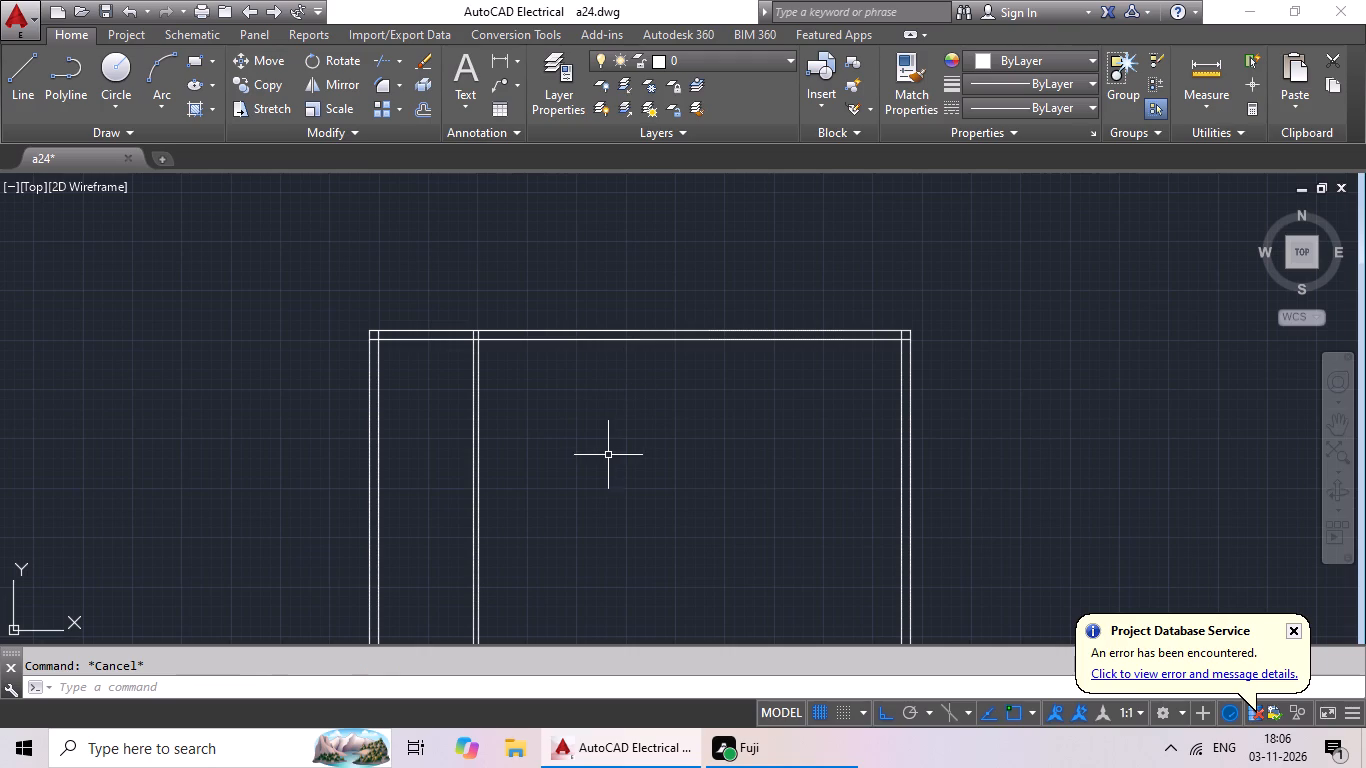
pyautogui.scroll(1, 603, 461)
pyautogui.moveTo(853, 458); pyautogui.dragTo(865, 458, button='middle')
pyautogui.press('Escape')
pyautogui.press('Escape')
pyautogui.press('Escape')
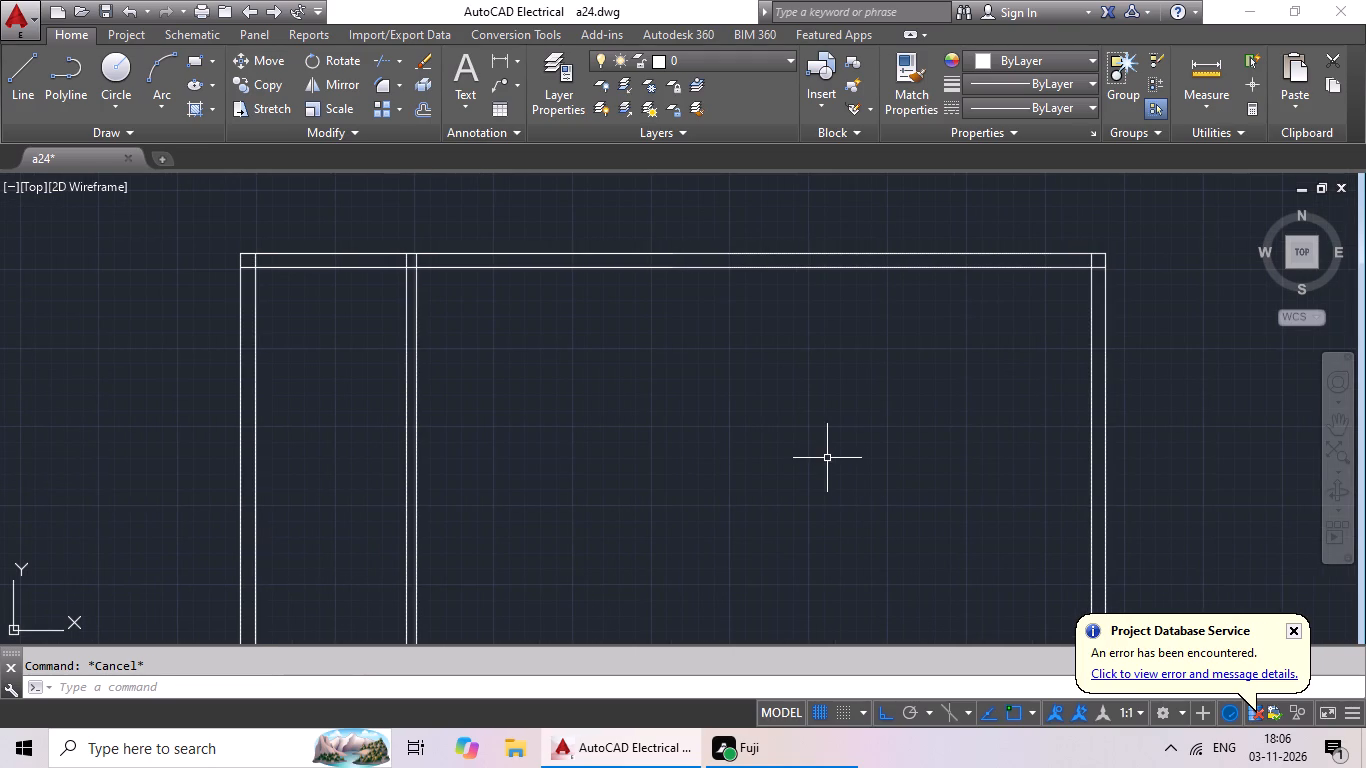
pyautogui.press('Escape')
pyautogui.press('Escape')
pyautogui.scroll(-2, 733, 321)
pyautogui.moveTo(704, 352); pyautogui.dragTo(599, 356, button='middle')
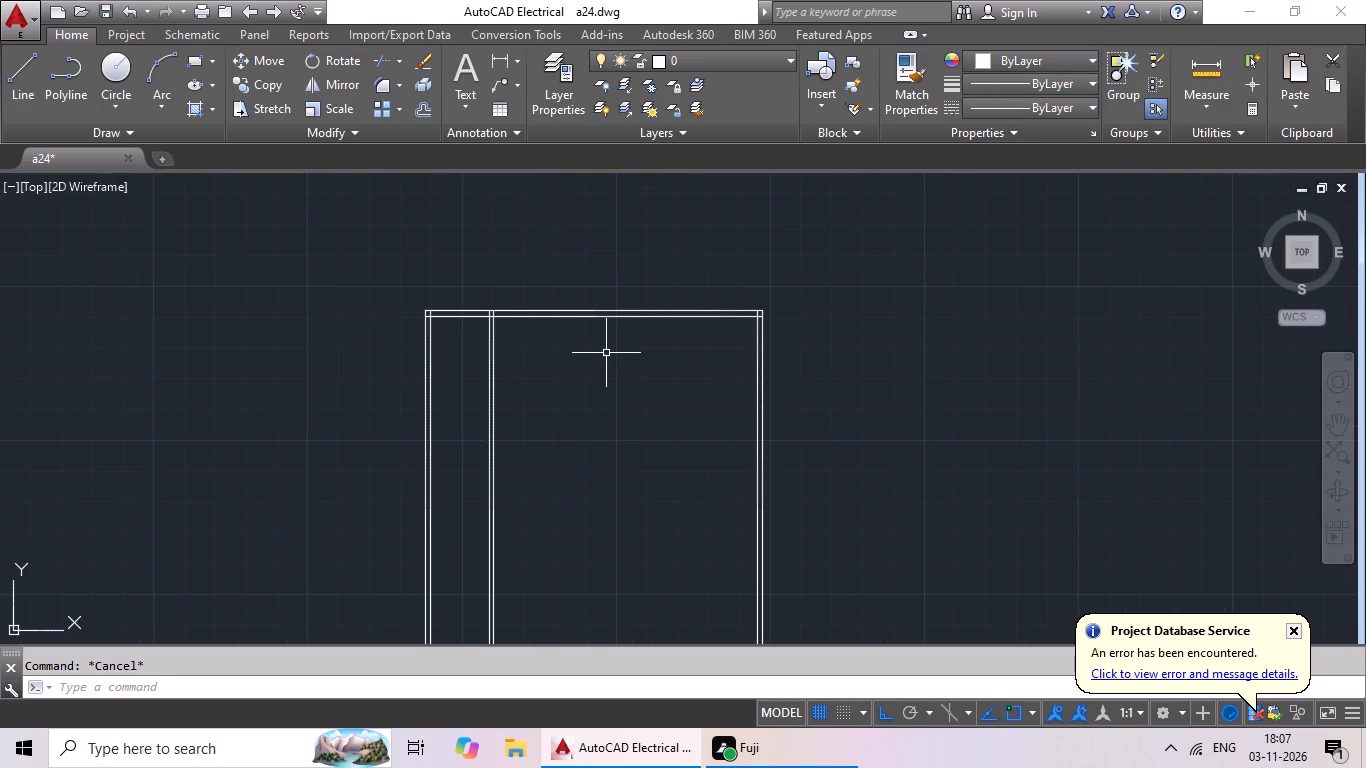
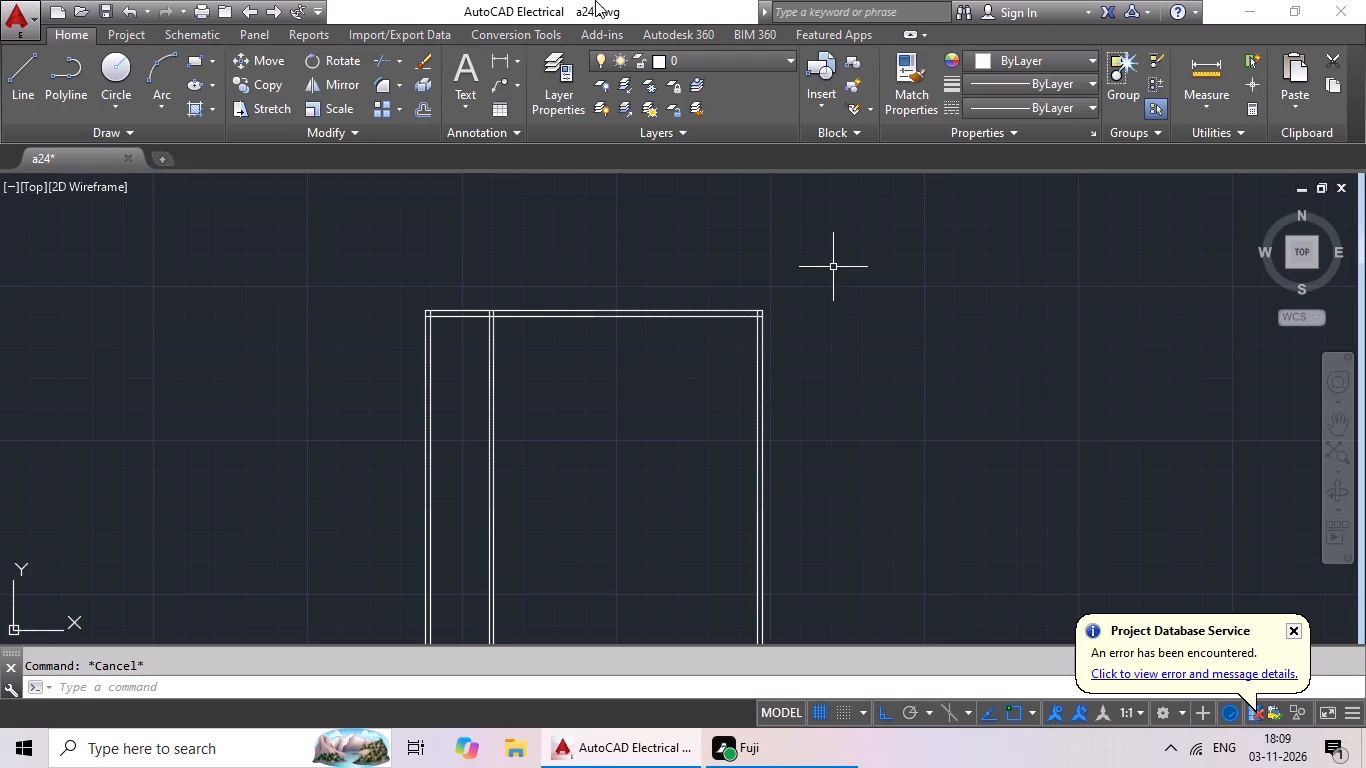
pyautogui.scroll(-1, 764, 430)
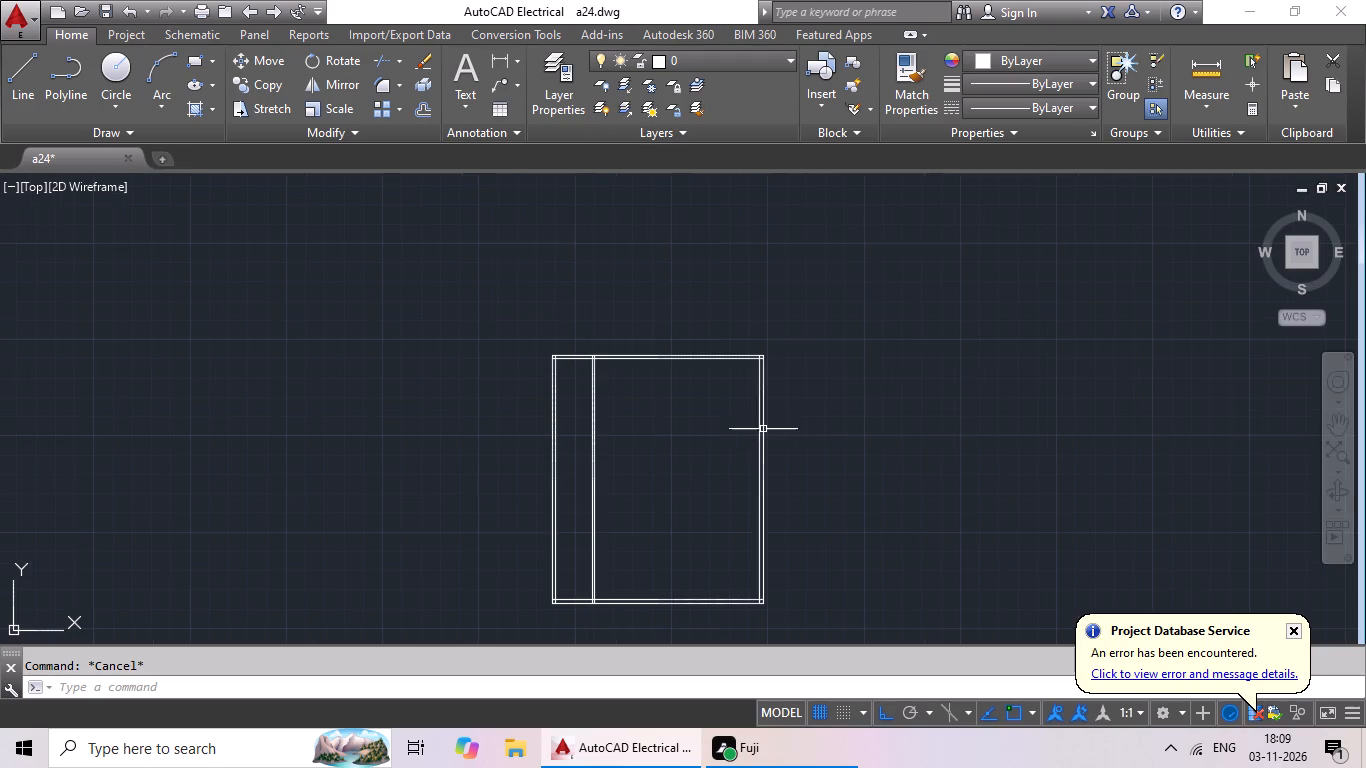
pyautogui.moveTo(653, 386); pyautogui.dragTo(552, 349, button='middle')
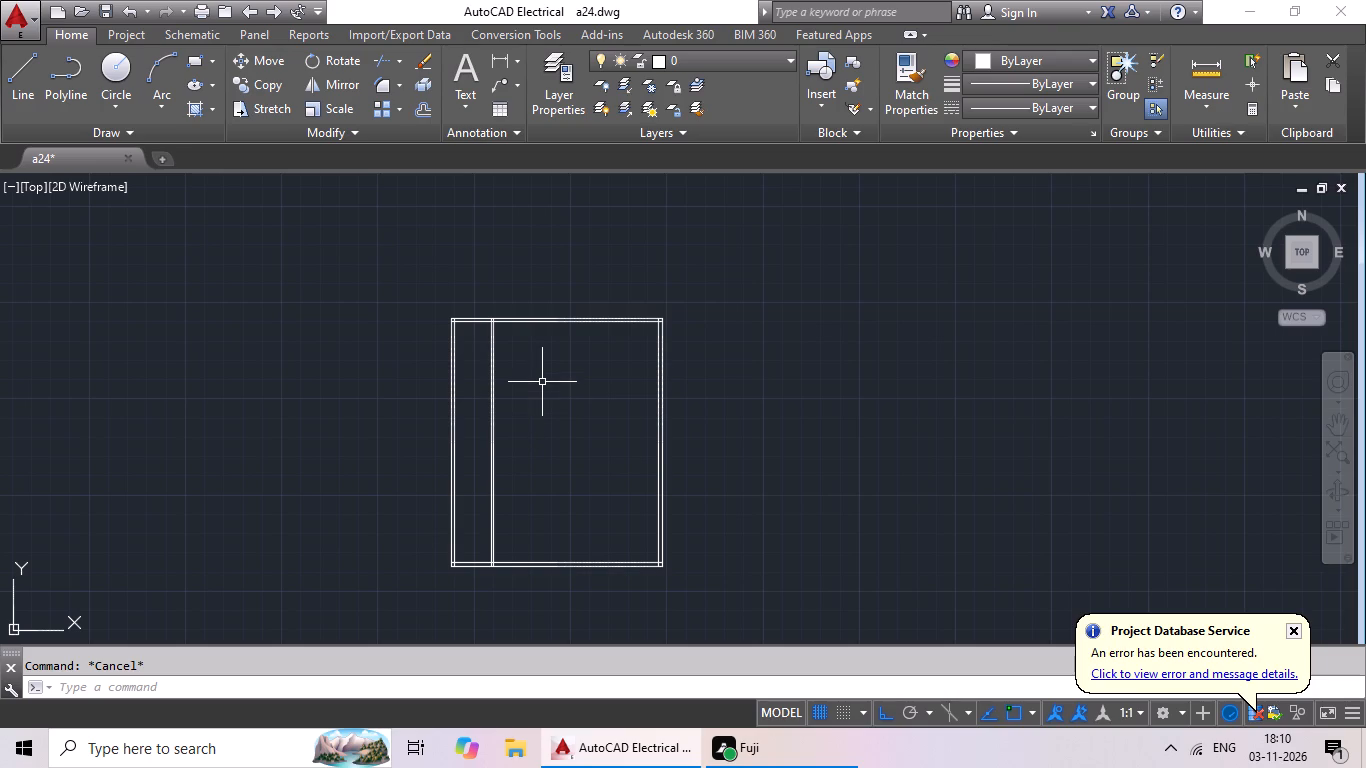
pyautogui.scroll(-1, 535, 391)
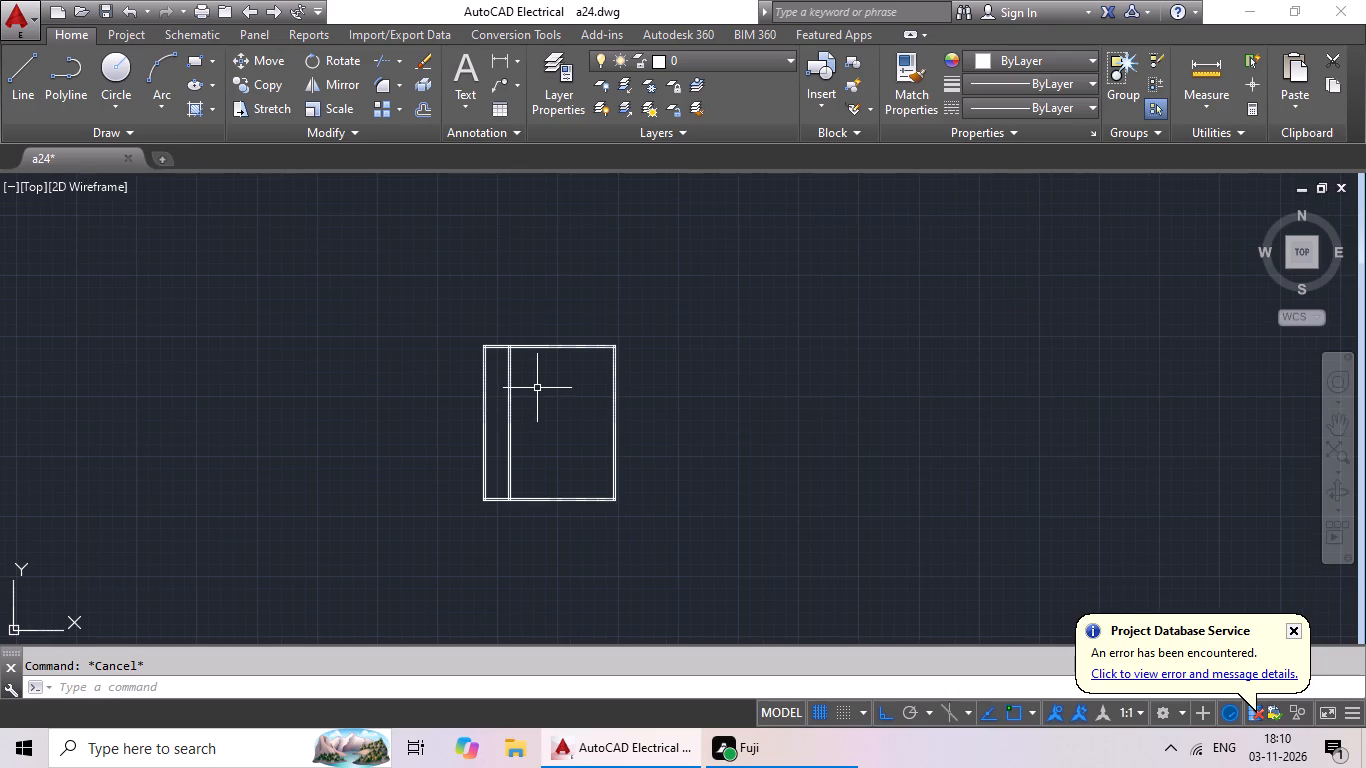
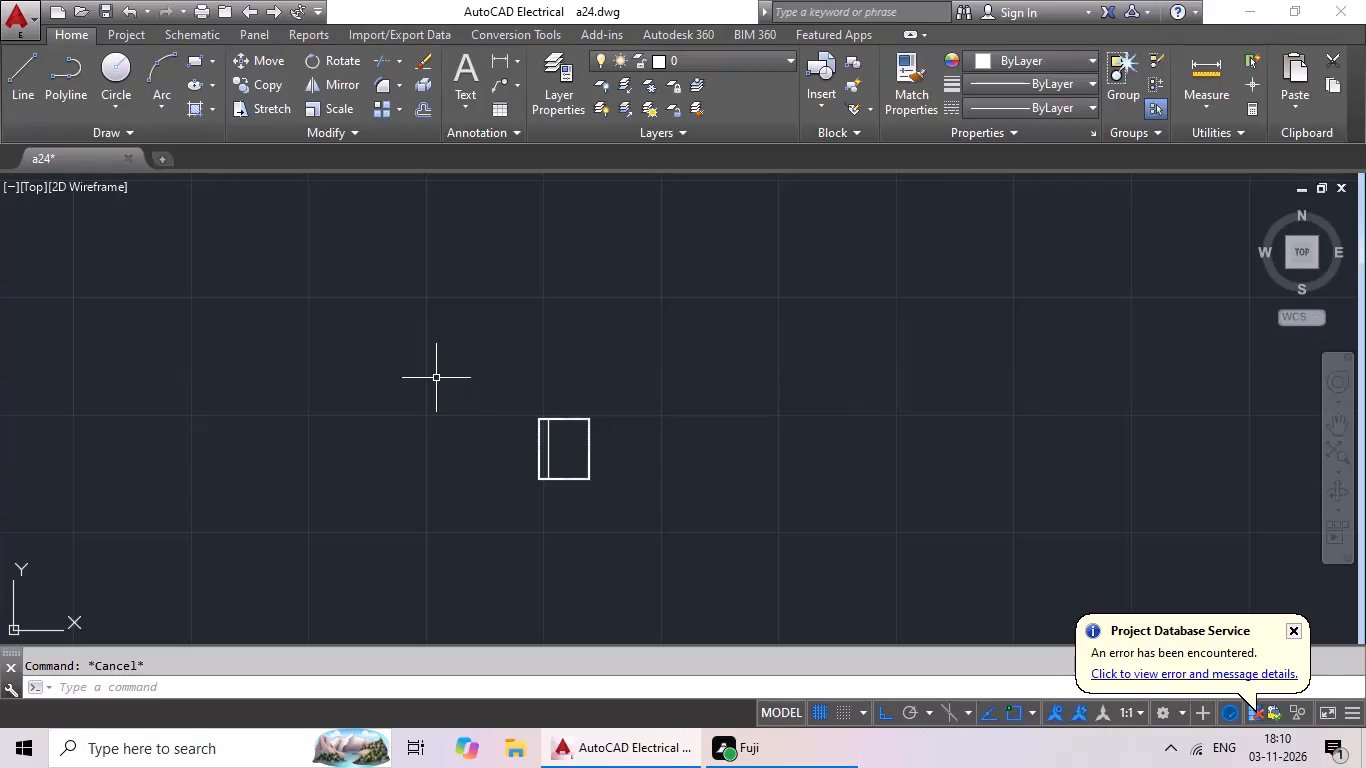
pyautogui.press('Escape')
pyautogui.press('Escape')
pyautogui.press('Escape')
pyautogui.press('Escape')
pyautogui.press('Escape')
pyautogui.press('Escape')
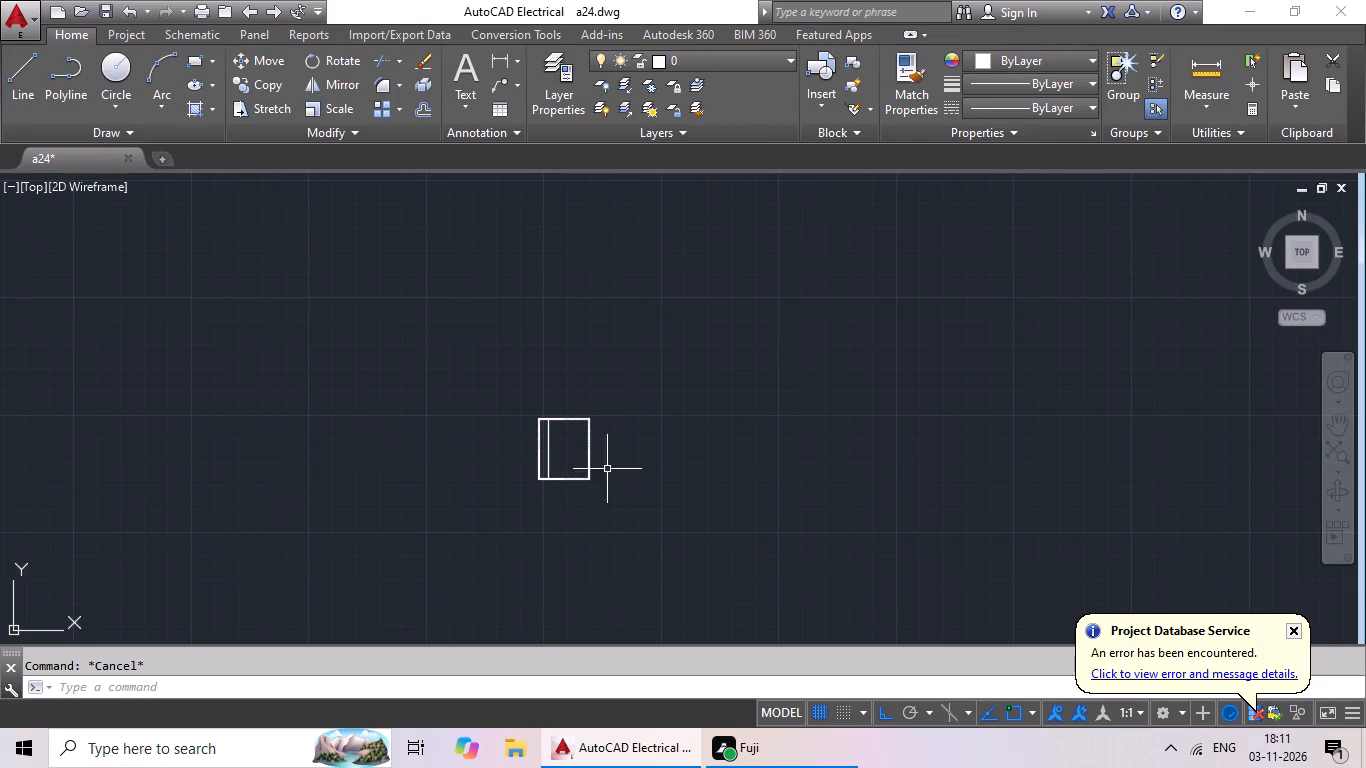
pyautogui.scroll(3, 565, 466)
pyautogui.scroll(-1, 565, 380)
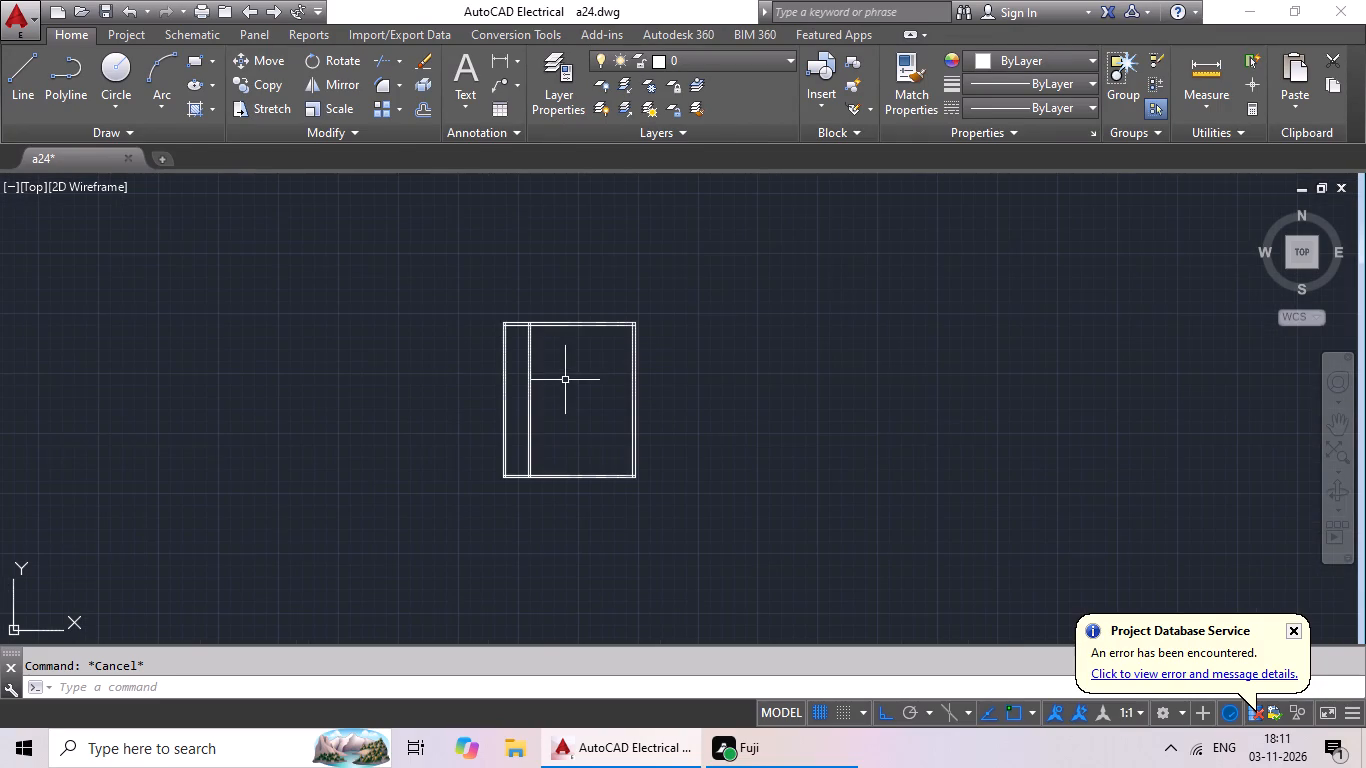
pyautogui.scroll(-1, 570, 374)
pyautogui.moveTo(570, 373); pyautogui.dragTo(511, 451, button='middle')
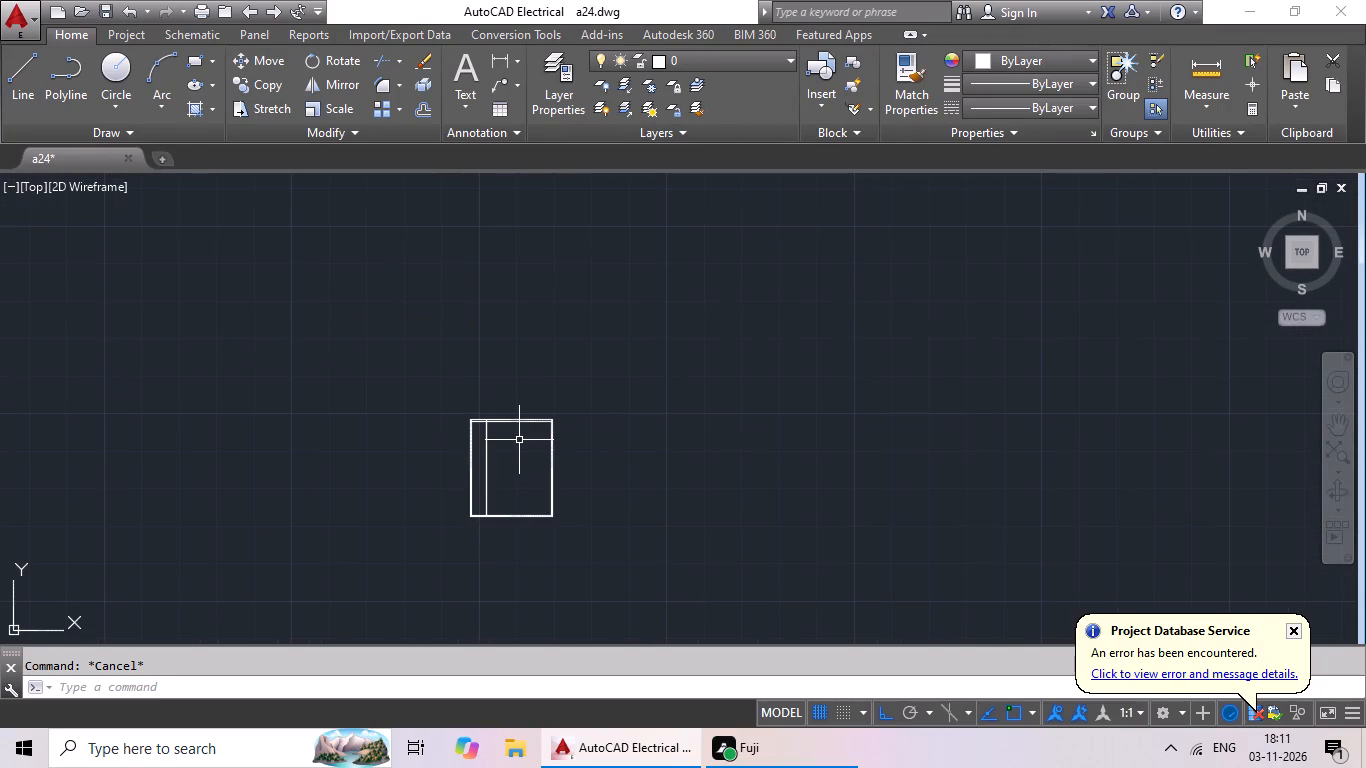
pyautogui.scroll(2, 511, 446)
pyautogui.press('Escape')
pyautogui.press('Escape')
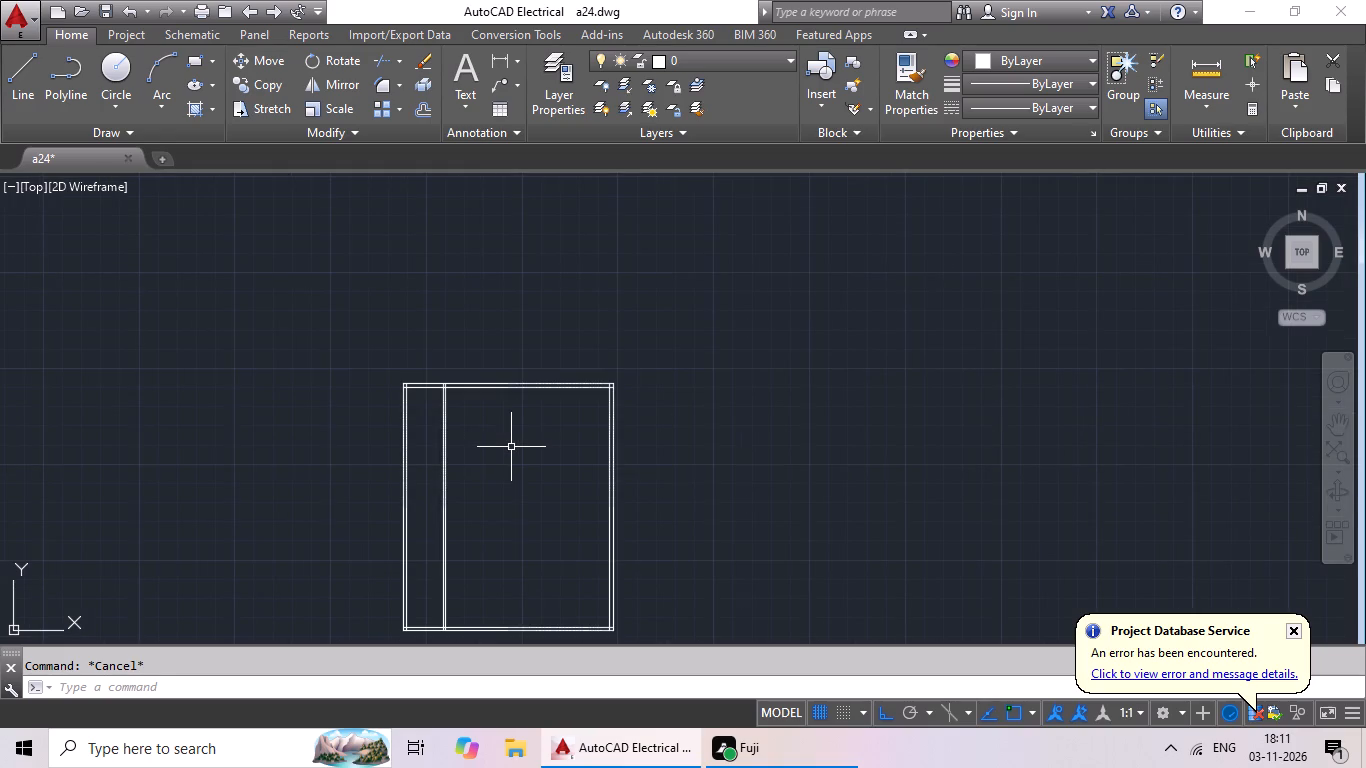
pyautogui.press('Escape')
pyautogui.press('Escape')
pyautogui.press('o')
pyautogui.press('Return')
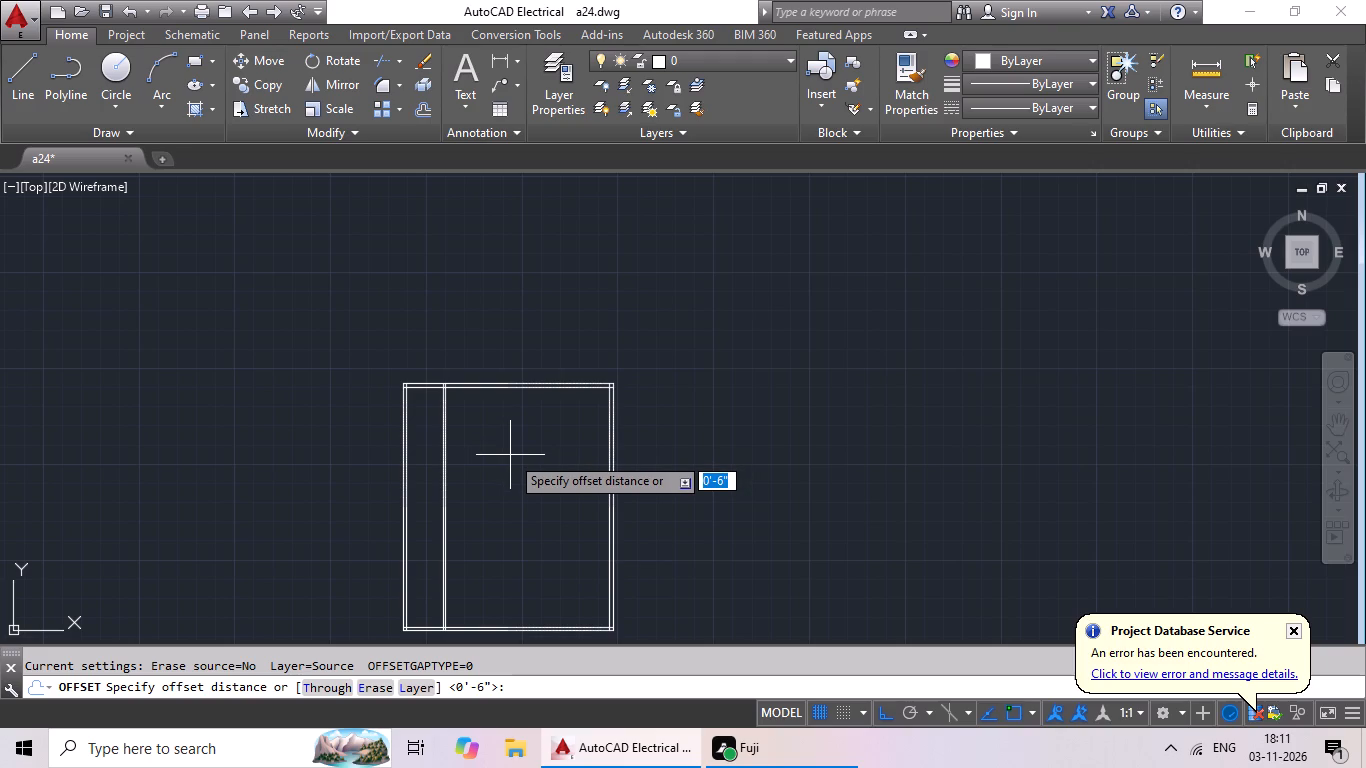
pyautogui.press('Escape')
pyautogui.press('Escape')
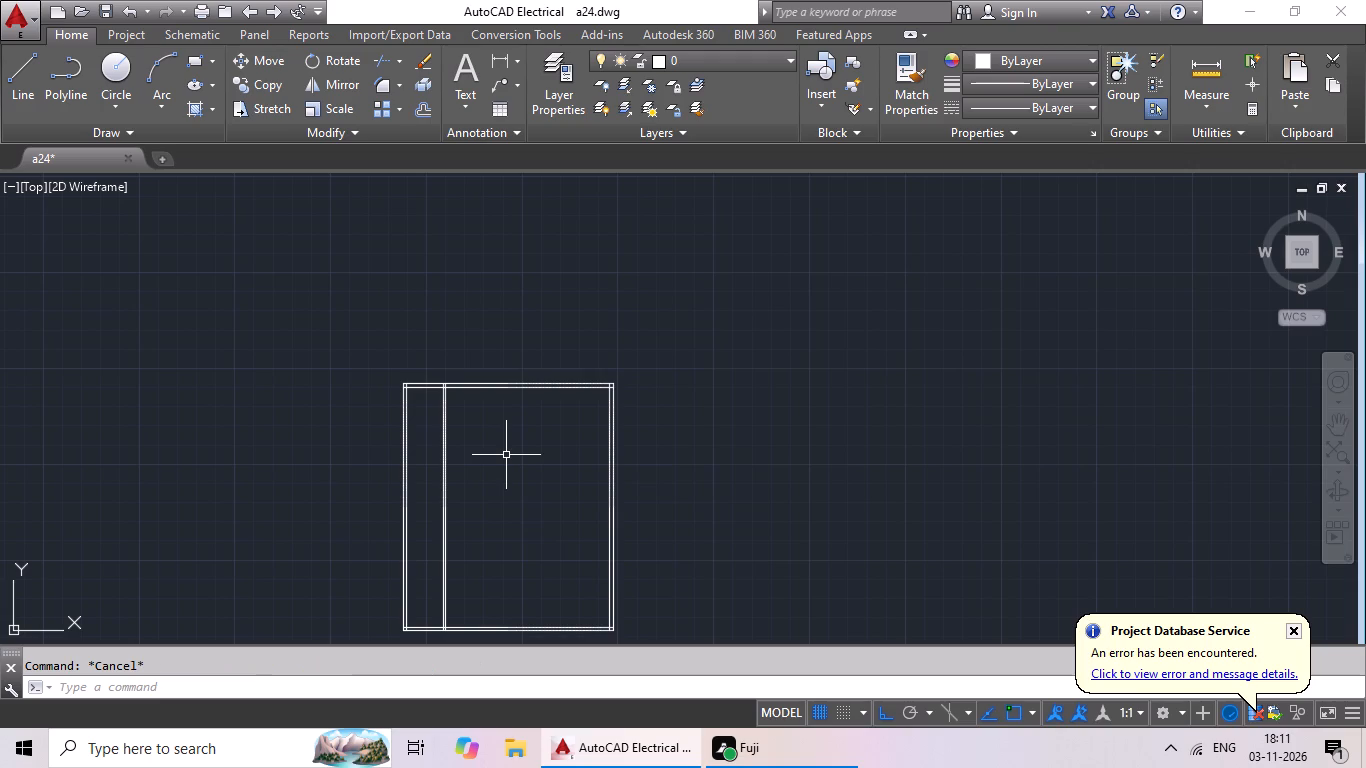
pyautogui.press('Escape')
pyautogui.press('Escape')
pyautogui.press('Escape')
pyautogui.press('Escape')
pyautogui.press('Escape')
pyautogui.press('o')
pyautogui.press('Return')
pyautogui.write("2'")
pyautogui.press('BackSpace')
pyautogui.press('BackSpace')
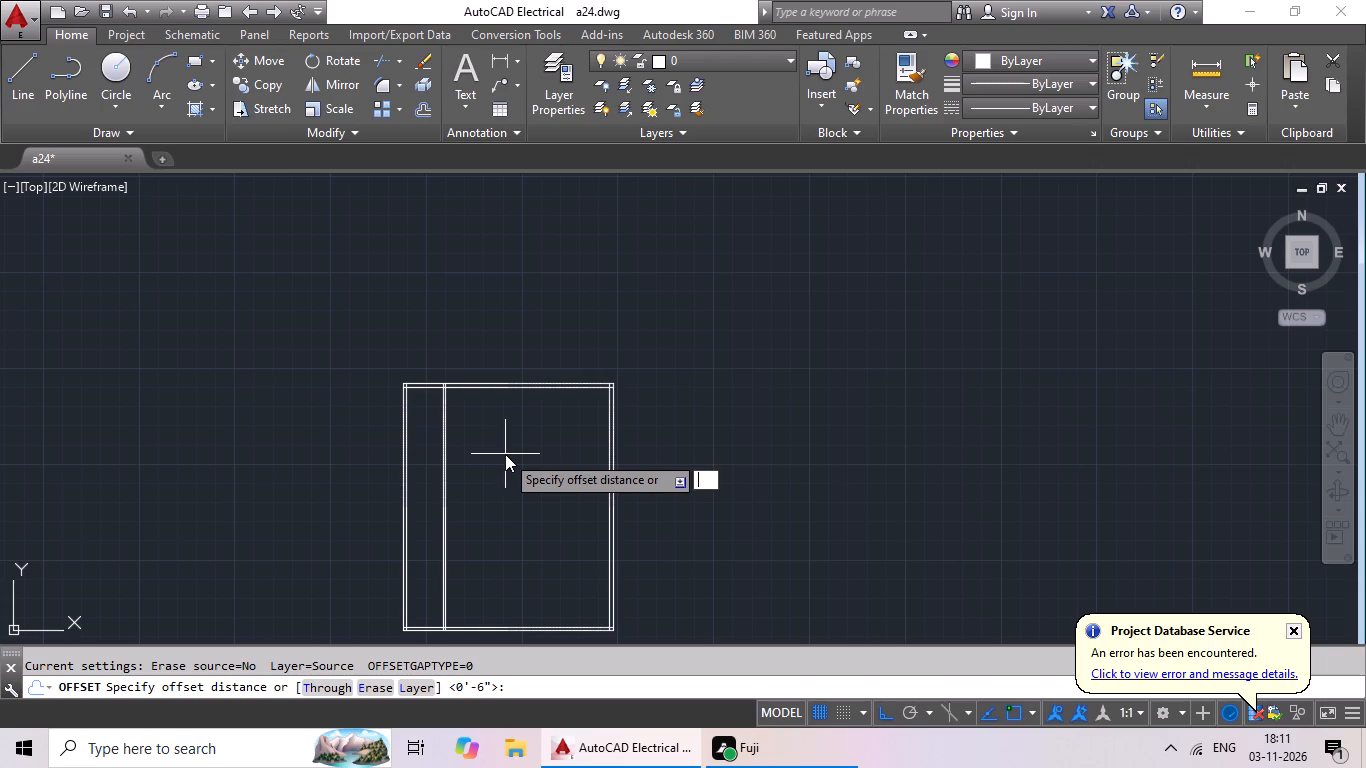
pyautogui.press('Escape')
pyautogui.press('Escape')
# Offset the right-hand line of the existing interior partition 4' to the right, into the larger open area.
pyautogui.press('o')
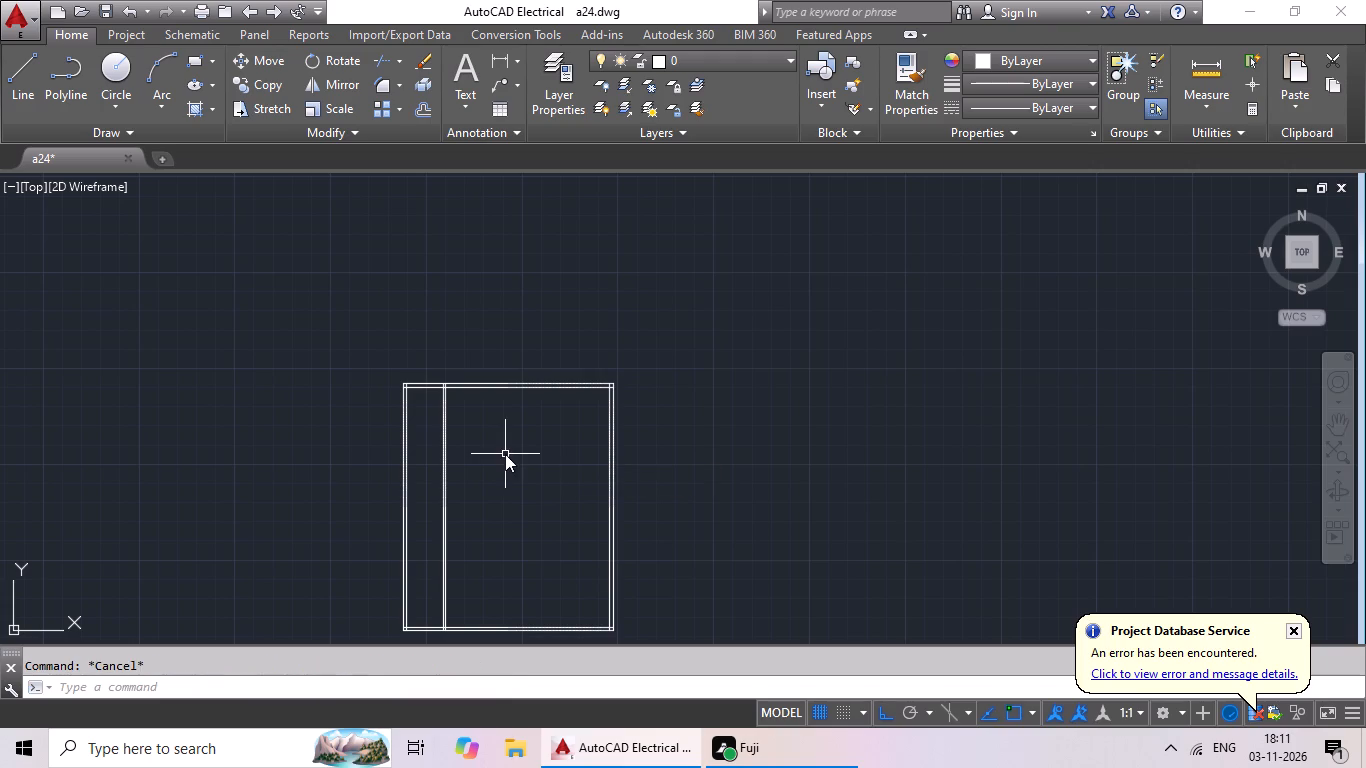
pyautogui.press('Return')
pyautogui.write("4'")
pyautogui.press('Return')
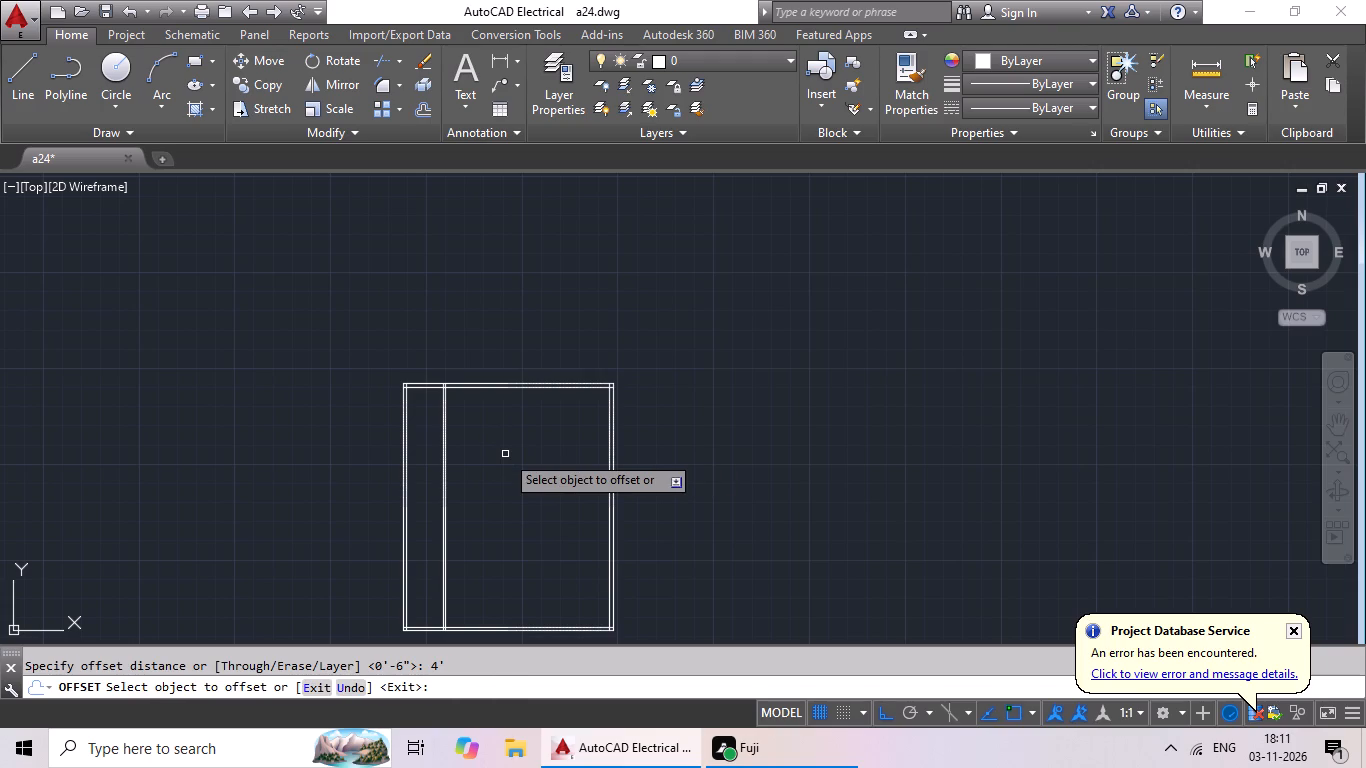
pyautogui.scroll(3, 467, 471)
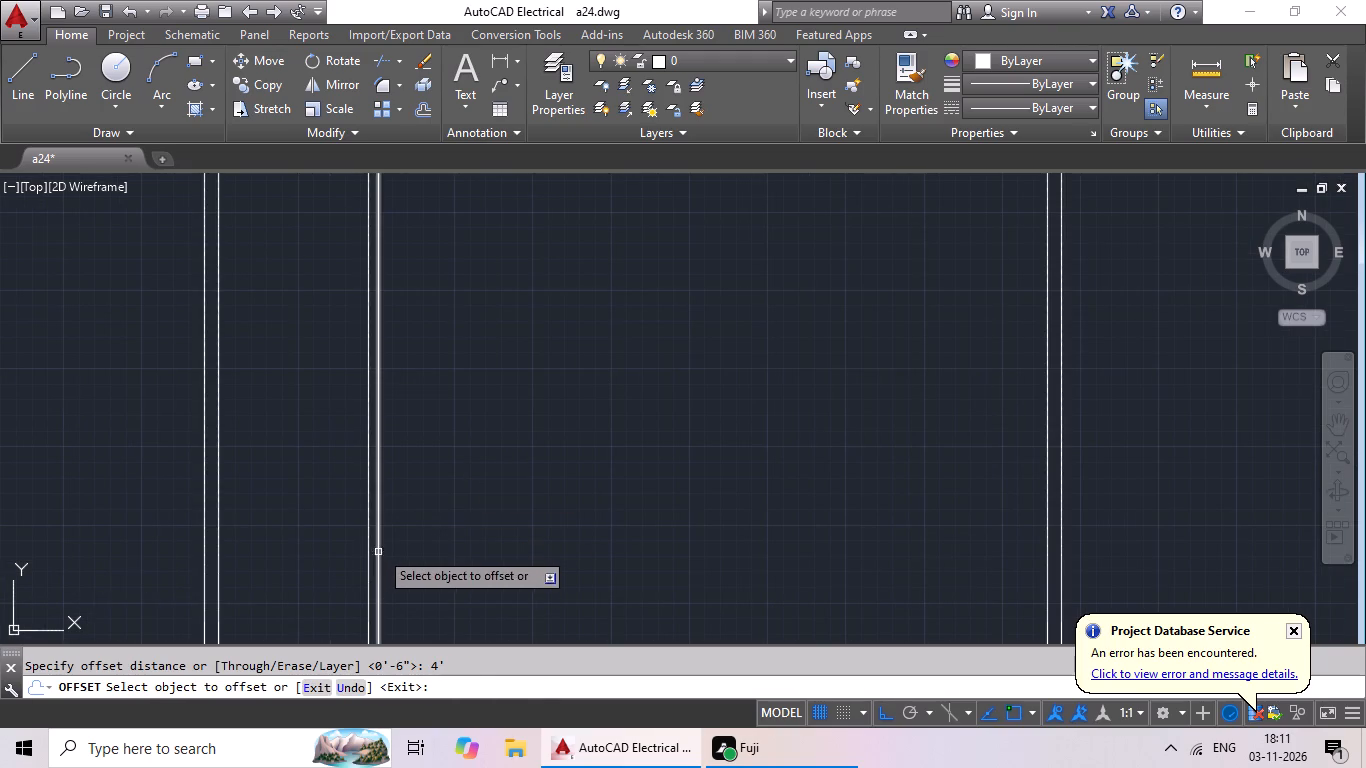
pyautogui.moveTo(379, 550); pyautogui.dragTo(396, 549)
pyautogui.click(540, 563)
pyautogui.scroll(-2, 751, 530)
pyautogui.moveTo(752, 526); pyautogui.dragTo(679, 524, button='middle')
pyautogui.press('Escape')
pyautogui.press('Escape')
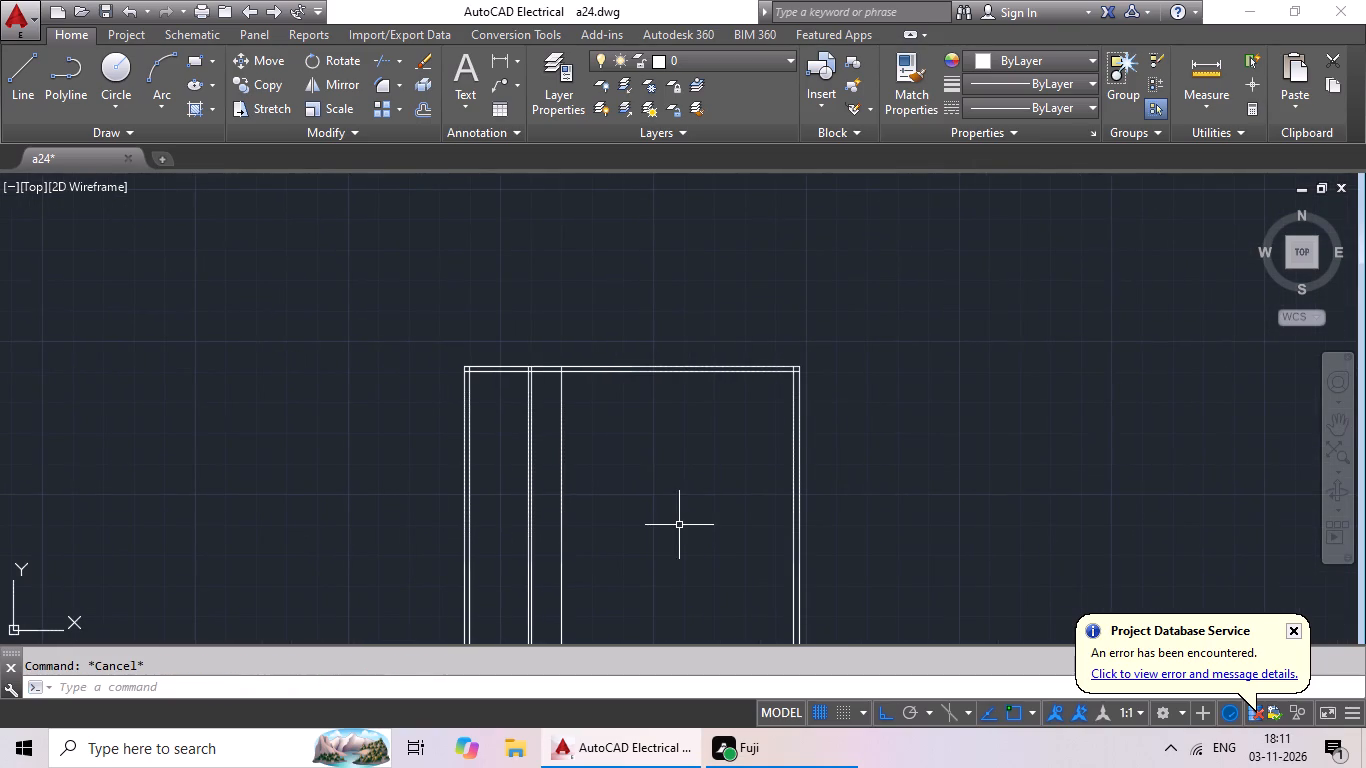
# Offset the new vertical line 4' from the first partition by 6" to the right to form a second partition.
pyautogui.press('o')
pyautogui.press('Return')
pyautogui.write('6"')
pyautogui.press('Return')
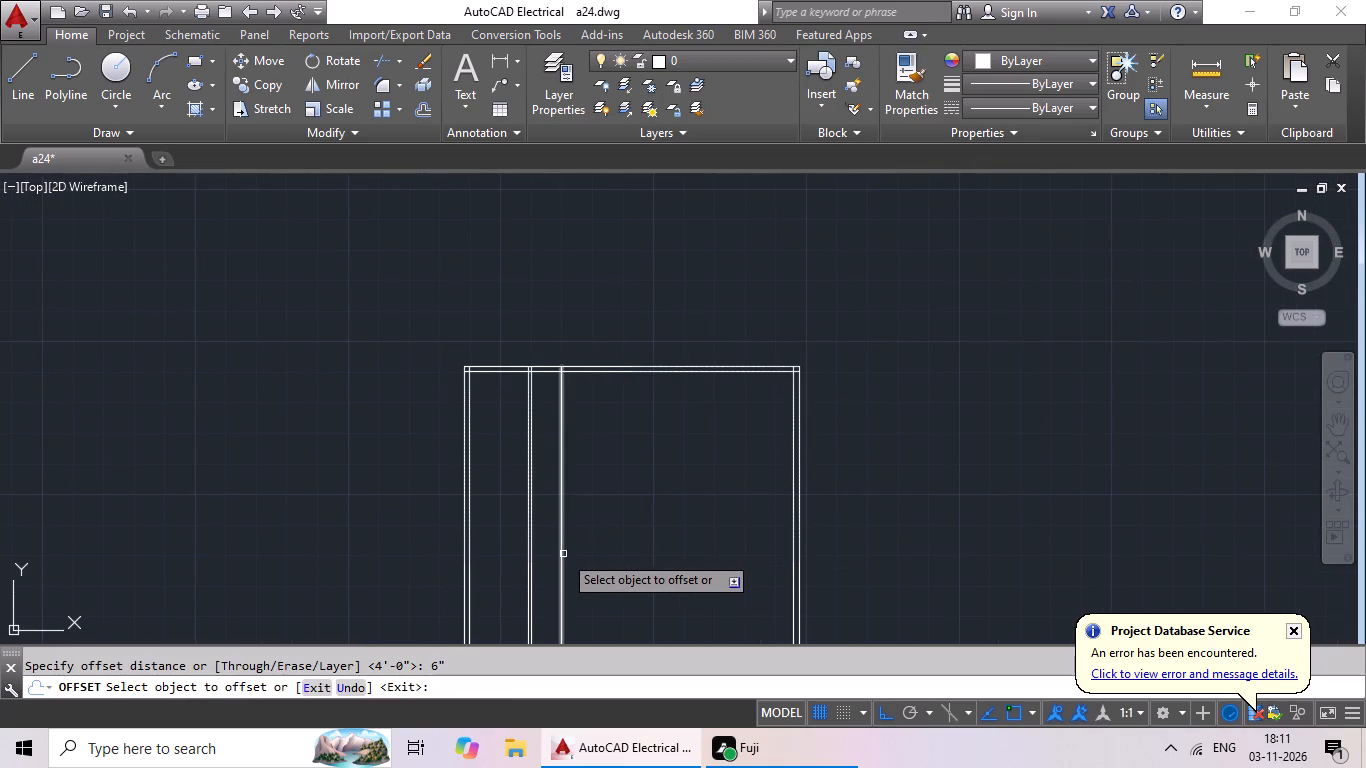
pyautogui.click(563, 556)
pyautogui.click(635, 548)
pyautogui.moveTo(684, 416); pyautogui.dragTo(661, 484, button='middle')
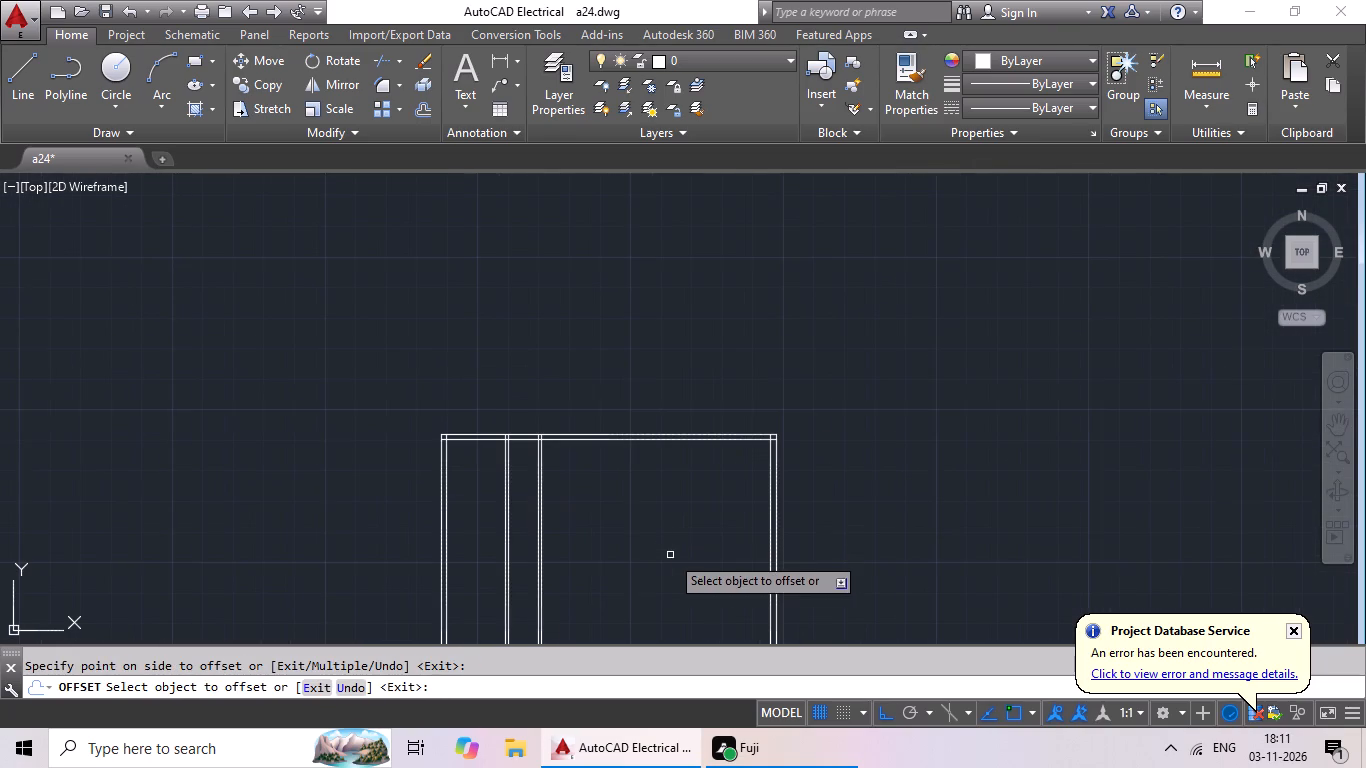
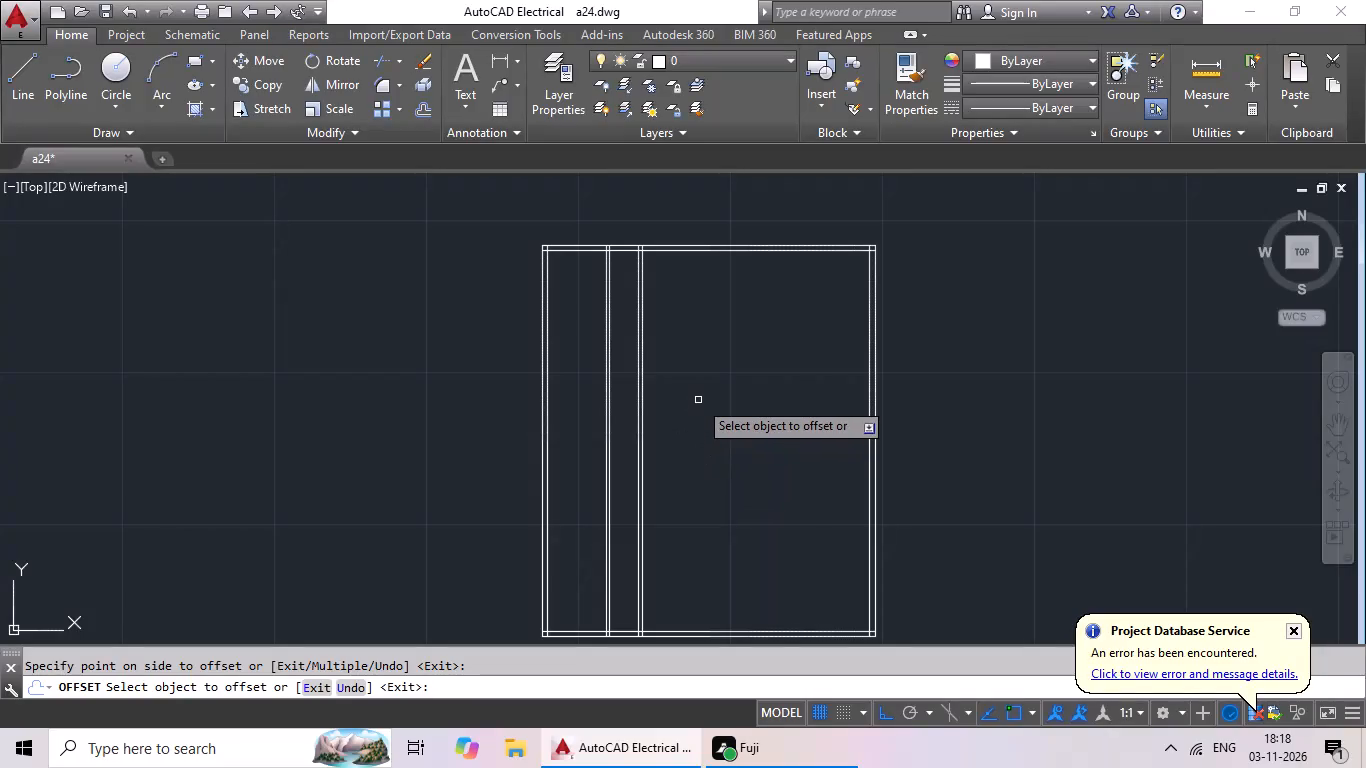
# Offset the right-hand line of the second partition 8' to the right, into the open area.
pyautogui.press('Escape')
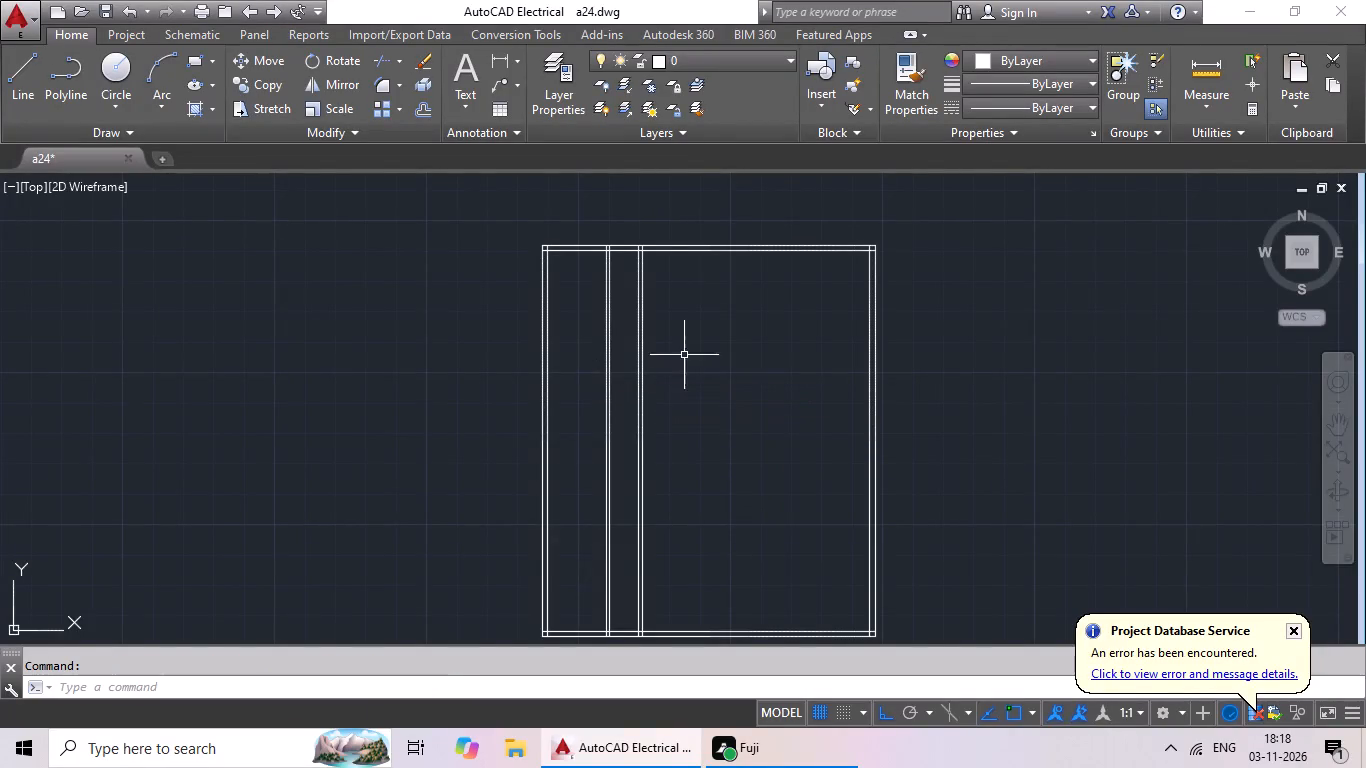
pyautogui.scroll(1, 688, 357)
pyautogui.press('Escape')
pyautogui.press('Escape')
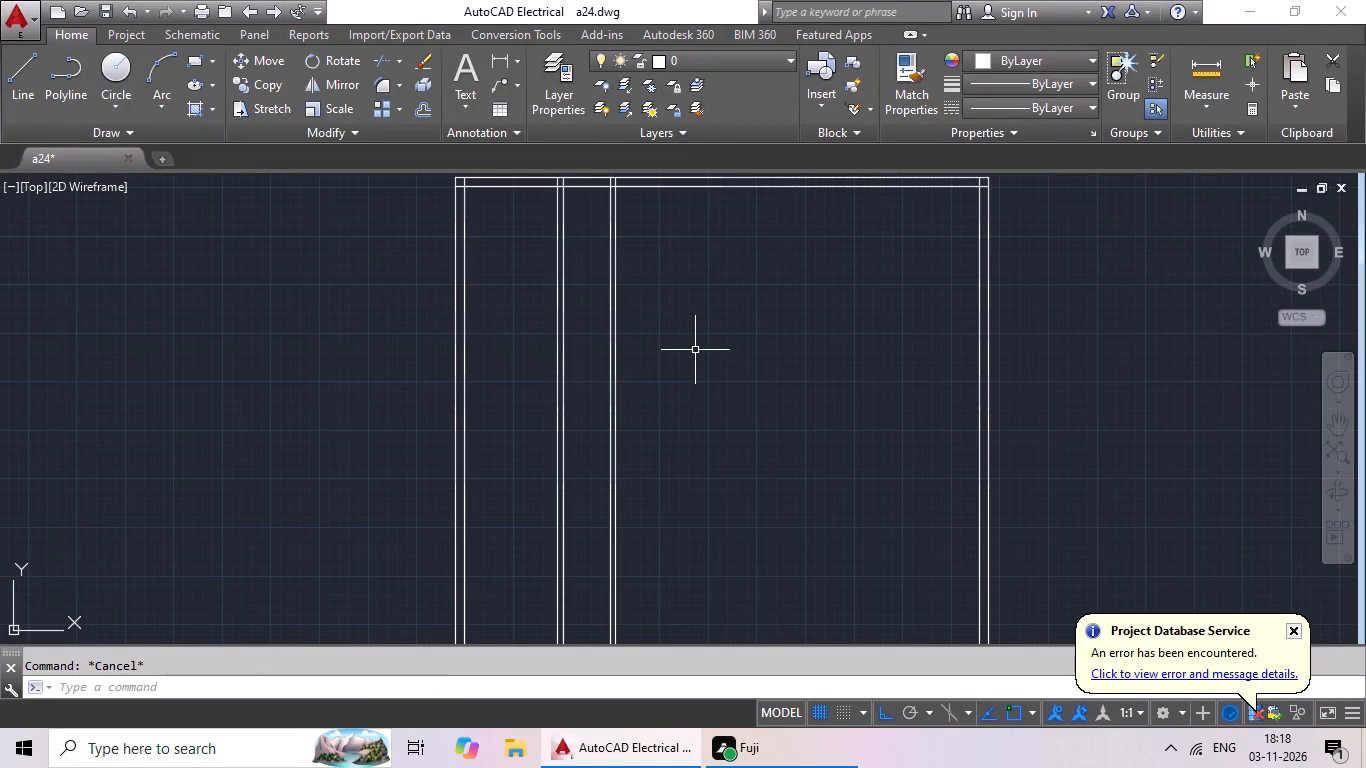
pyautogui.press('Escape')
pyautogui.press('Escape')
pyautogui.press('Escape')
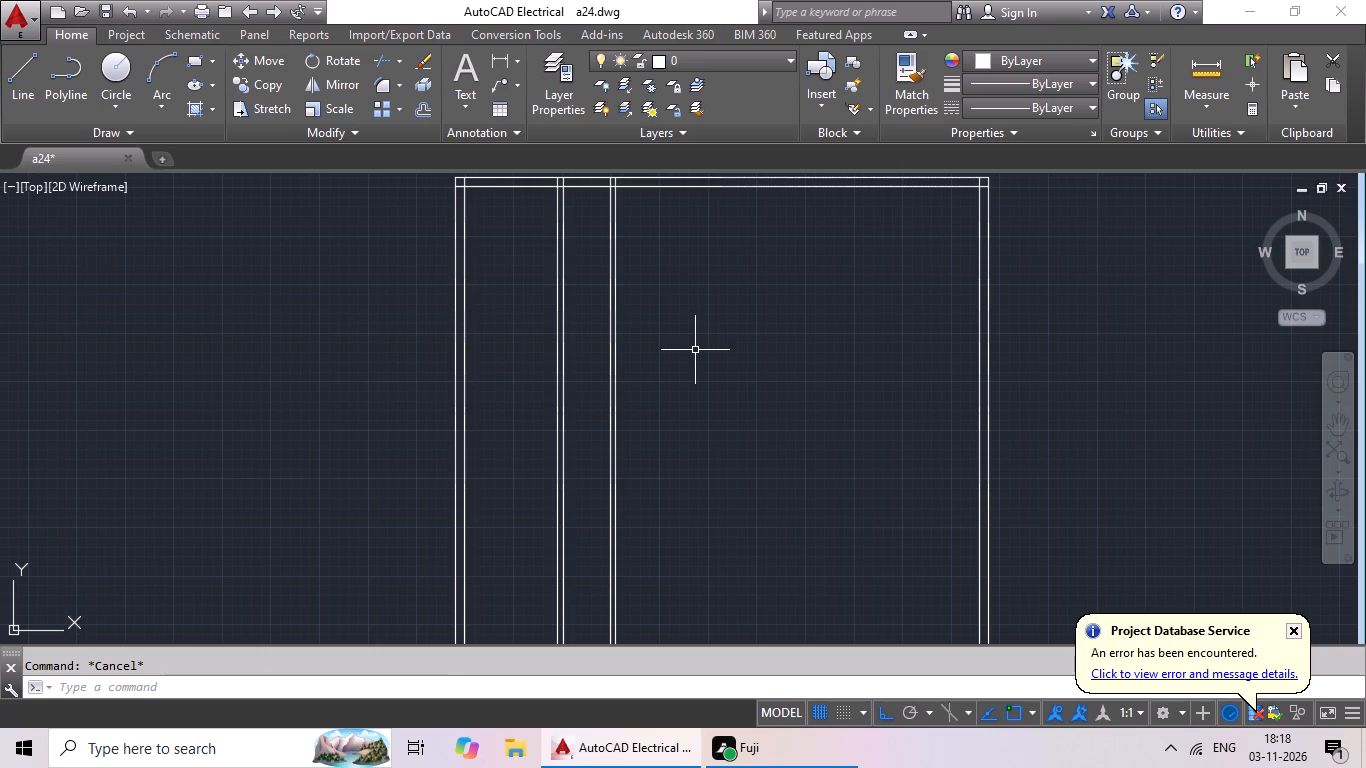
pyautogui.press('o')
pyautogui.press('Return')
pyautogui.write("8'")
pyautogui.press('Return')
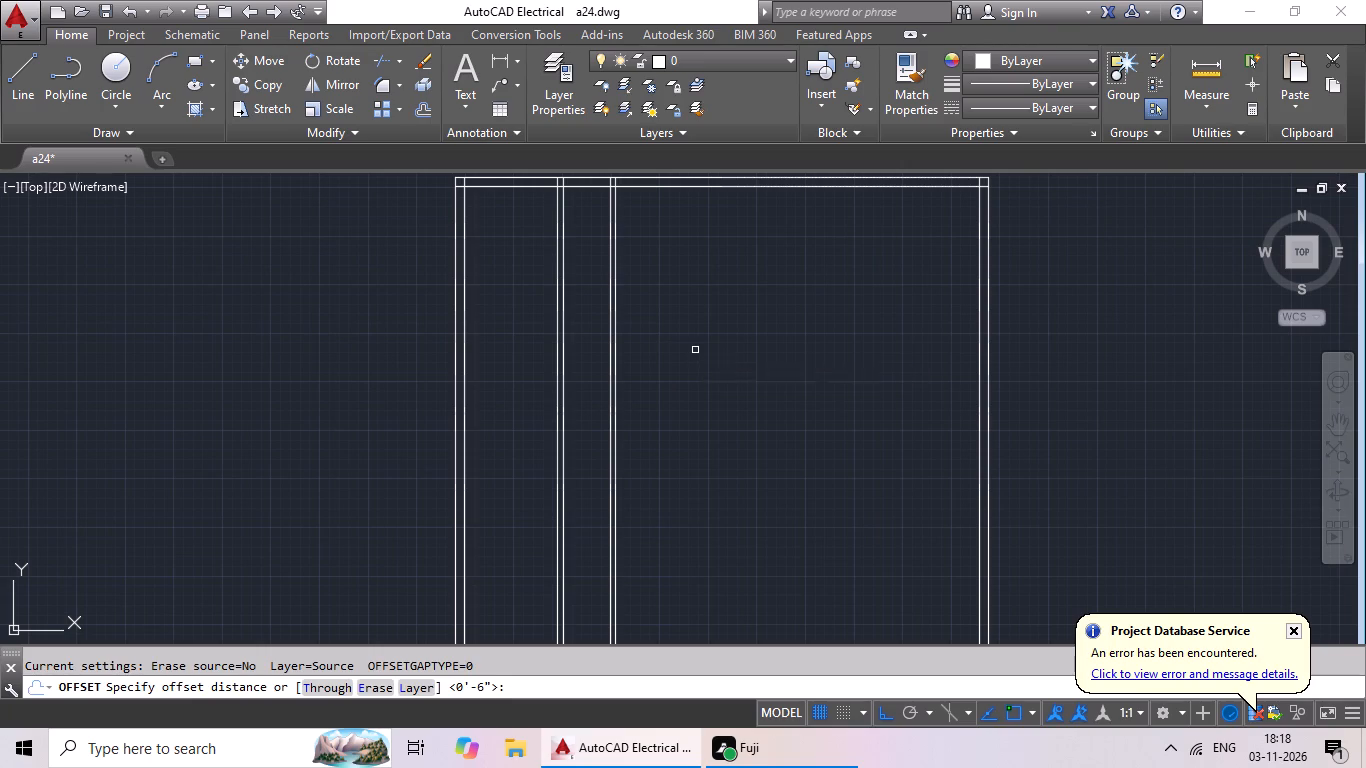
pyautogui.moveTo(617, 399); pyautogui.dragTo(636, 398)
pyautogui.click(671, 383)
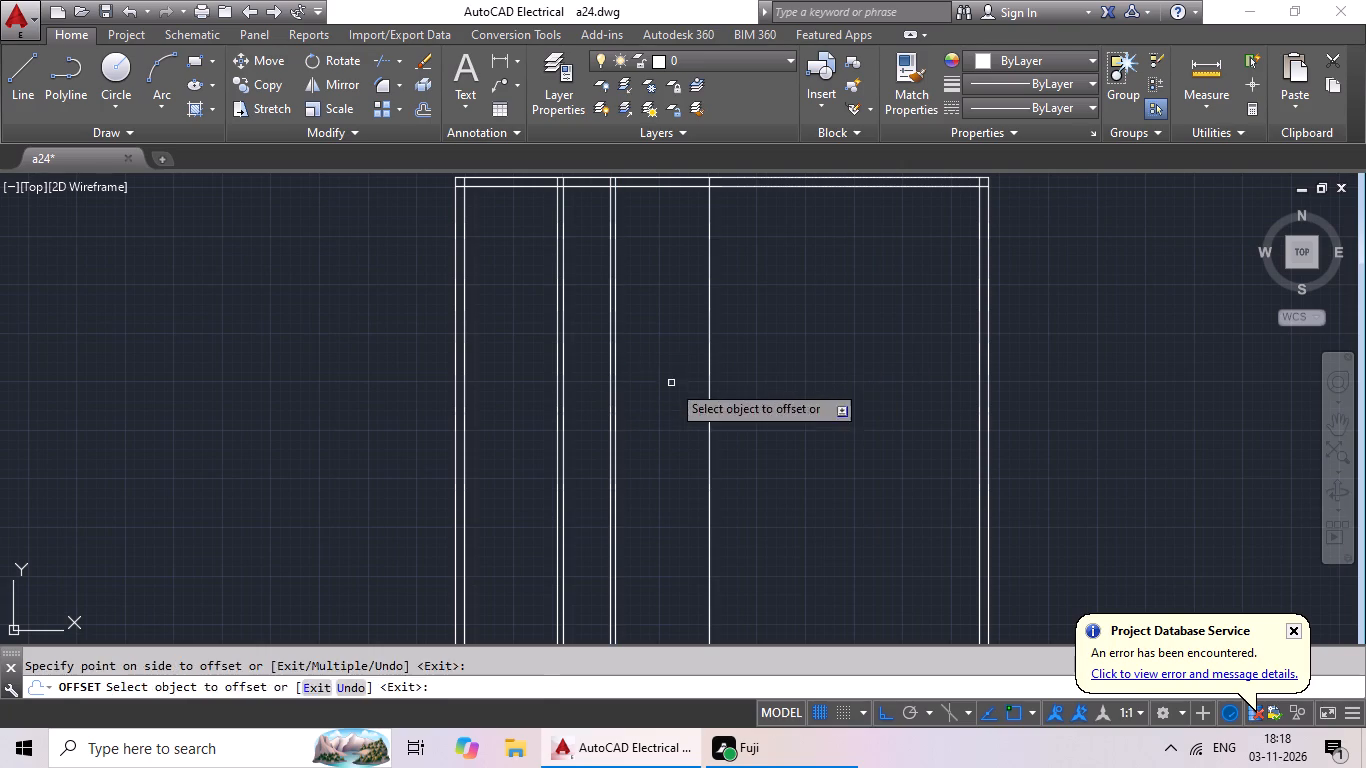
pyautogui.press('Escape')
pyautogui.press('Escape')
# Offset the new vertical line 8' from the second partition by 6" to the right to form a third partition.
pyautogui.press('o')
pyautogui.press('Return')
pyautogui.write('6"')
pyautogui.press('Return')
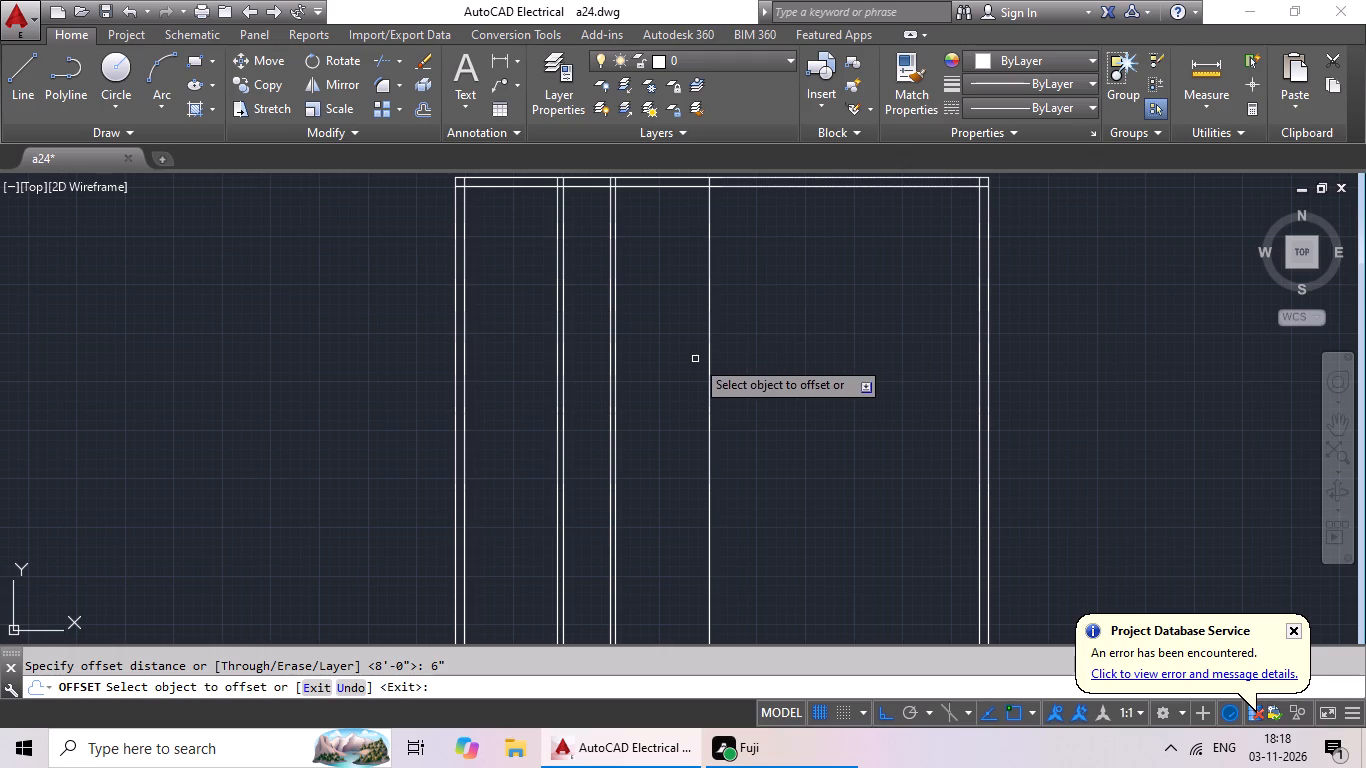
pyautogui.click(708, 336)
pyautogui.click(739, 323)
pyautogui.moveTo(752, 306); pyautogui.dragTo(445, 375, button='middle')
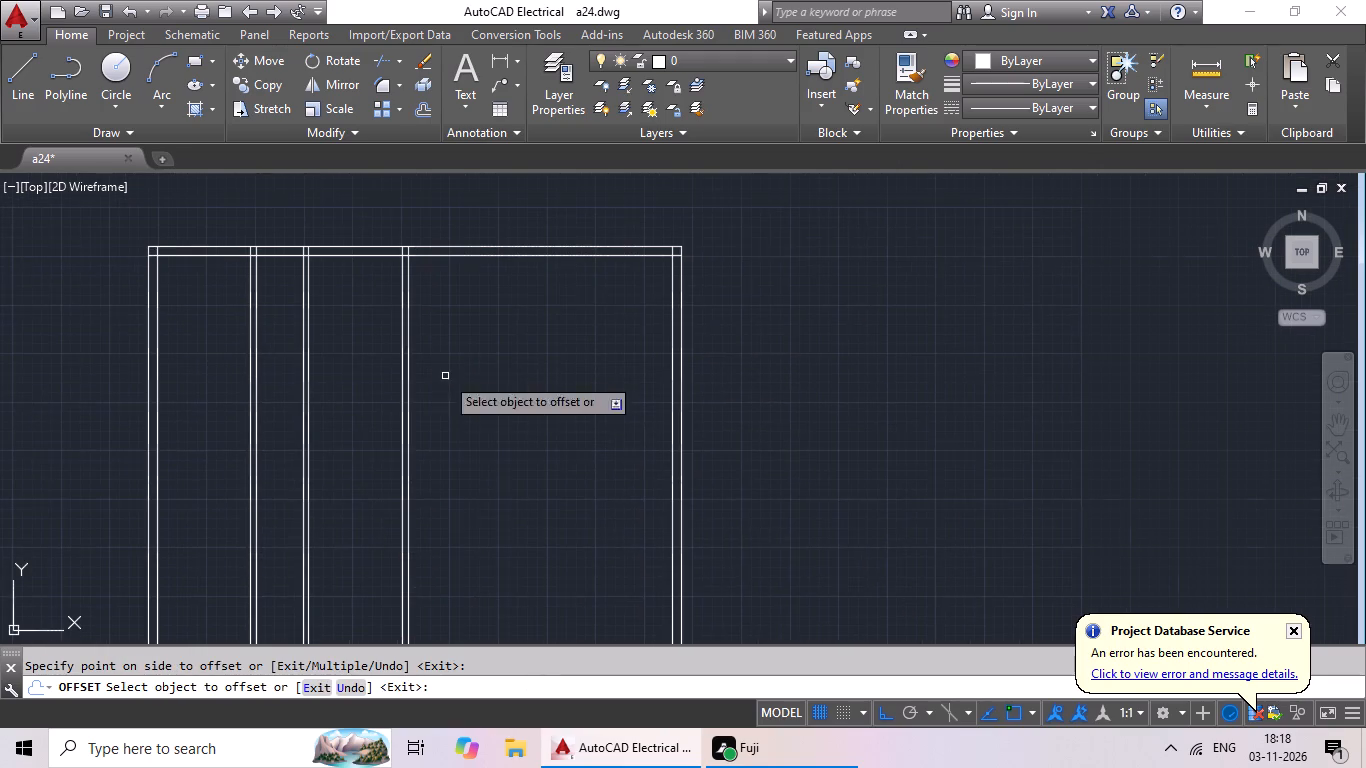
pyautogui.press('Escape')
pyautogui.press('Escape')
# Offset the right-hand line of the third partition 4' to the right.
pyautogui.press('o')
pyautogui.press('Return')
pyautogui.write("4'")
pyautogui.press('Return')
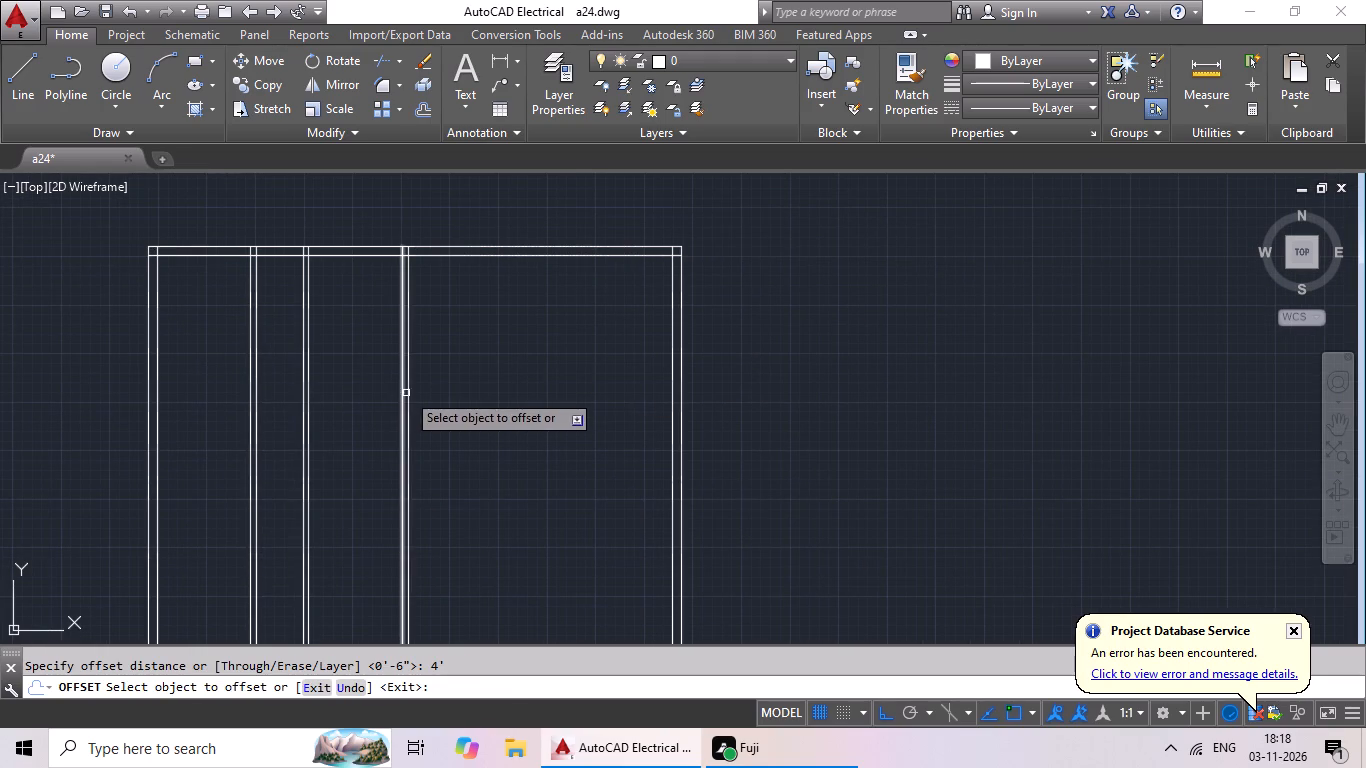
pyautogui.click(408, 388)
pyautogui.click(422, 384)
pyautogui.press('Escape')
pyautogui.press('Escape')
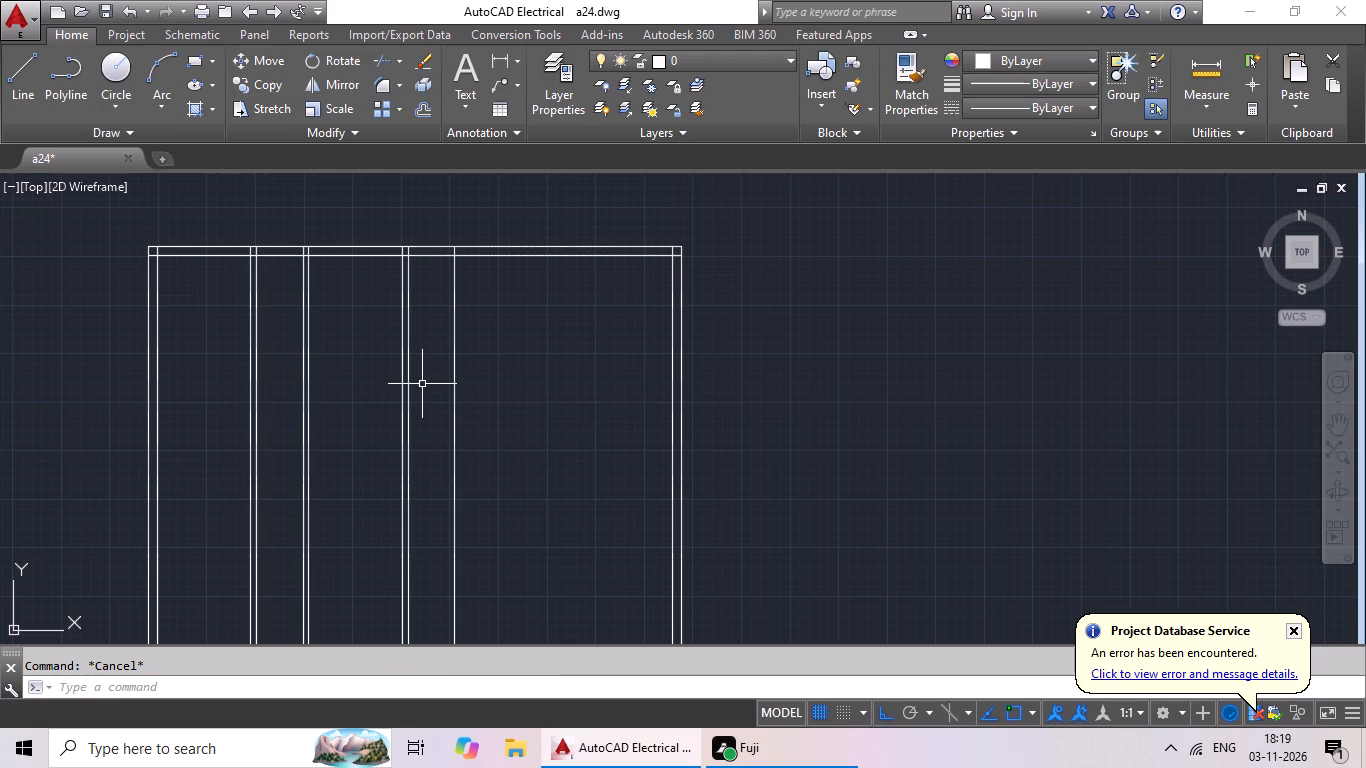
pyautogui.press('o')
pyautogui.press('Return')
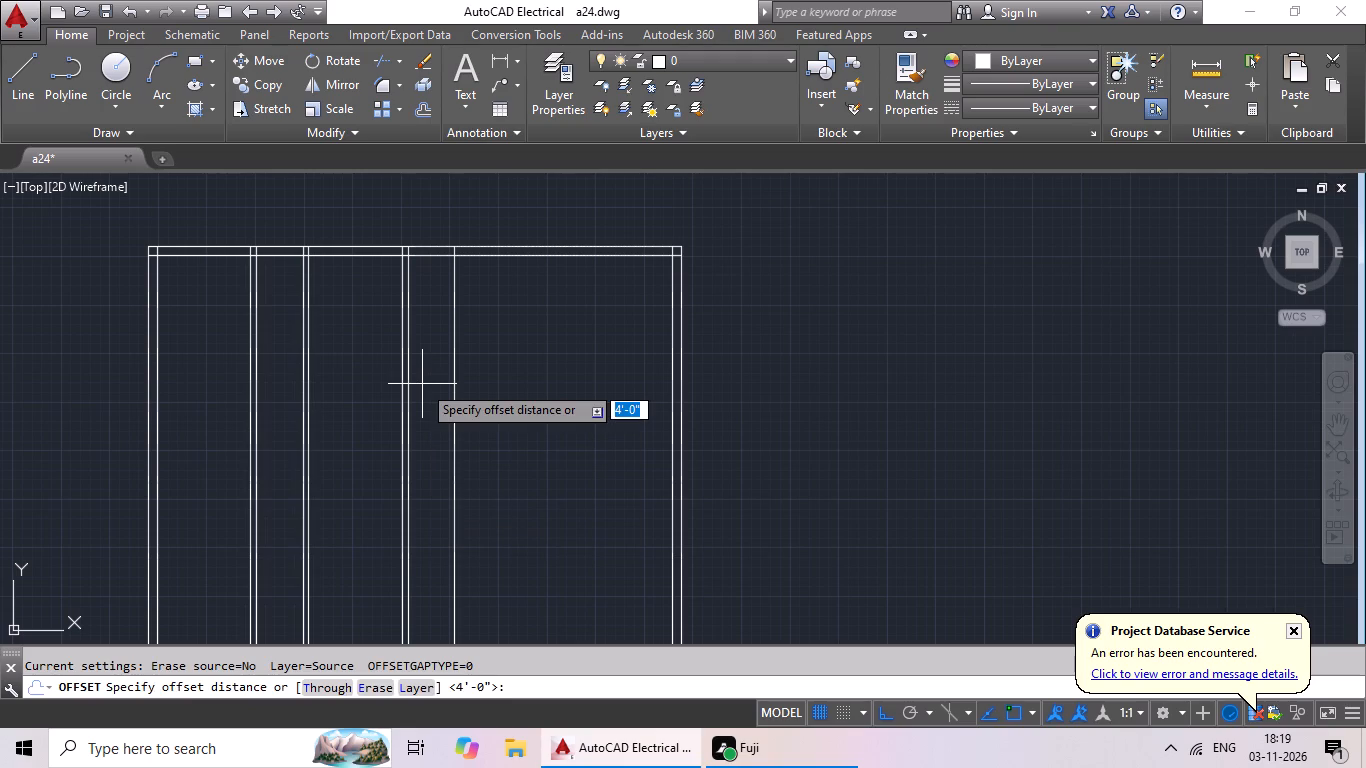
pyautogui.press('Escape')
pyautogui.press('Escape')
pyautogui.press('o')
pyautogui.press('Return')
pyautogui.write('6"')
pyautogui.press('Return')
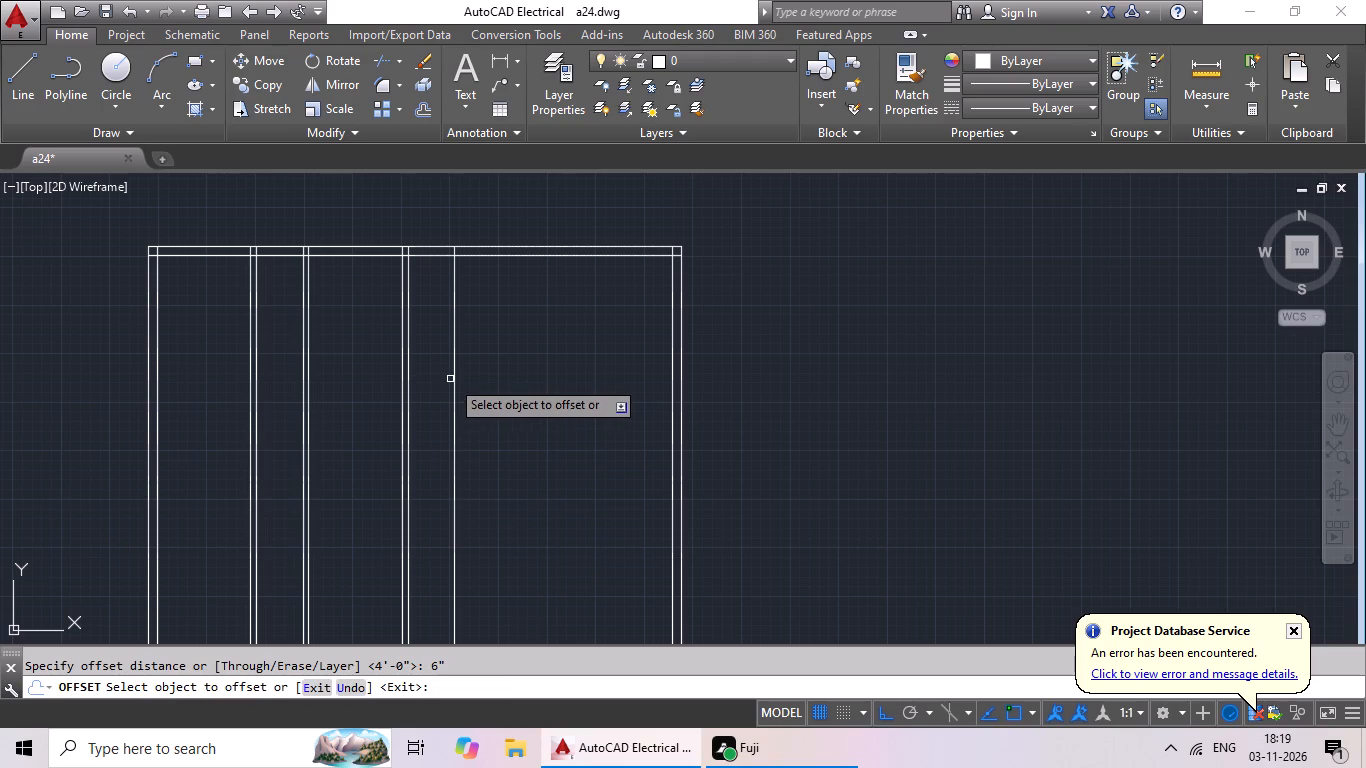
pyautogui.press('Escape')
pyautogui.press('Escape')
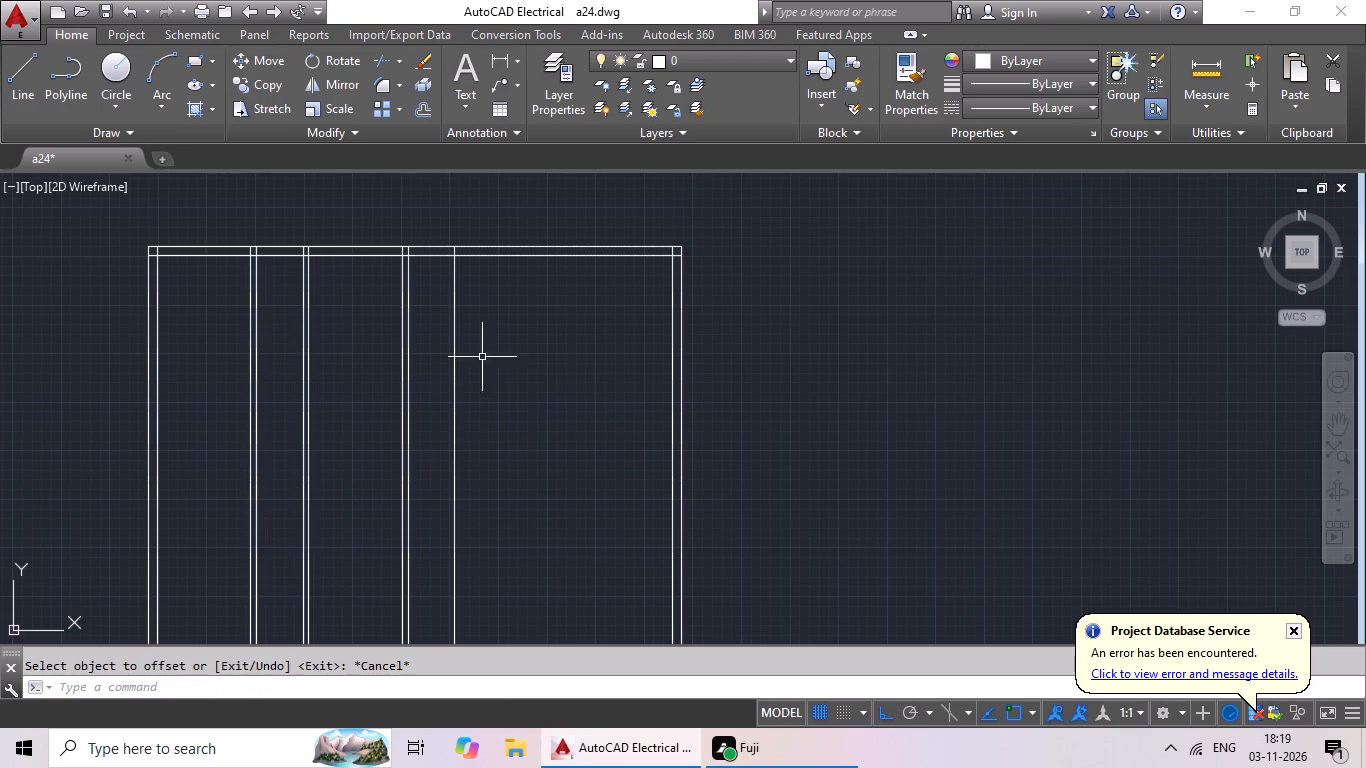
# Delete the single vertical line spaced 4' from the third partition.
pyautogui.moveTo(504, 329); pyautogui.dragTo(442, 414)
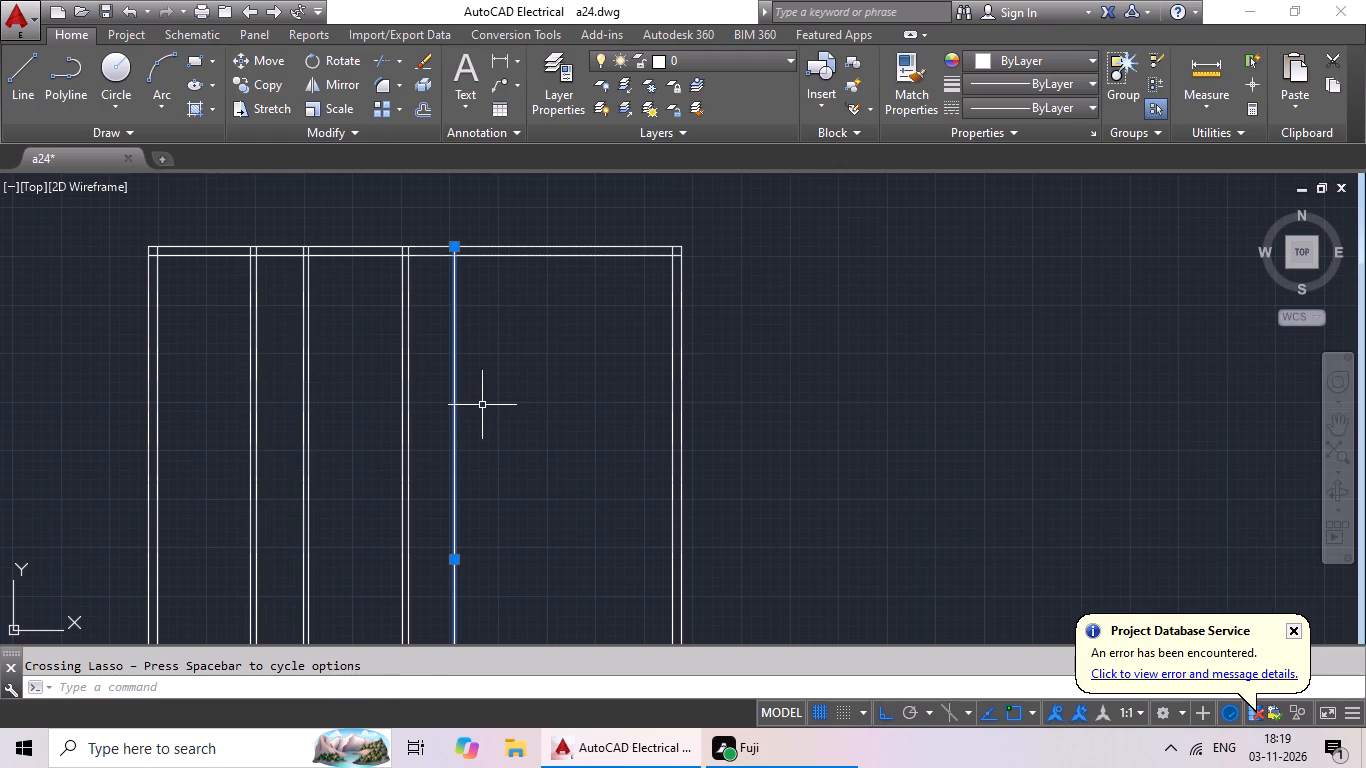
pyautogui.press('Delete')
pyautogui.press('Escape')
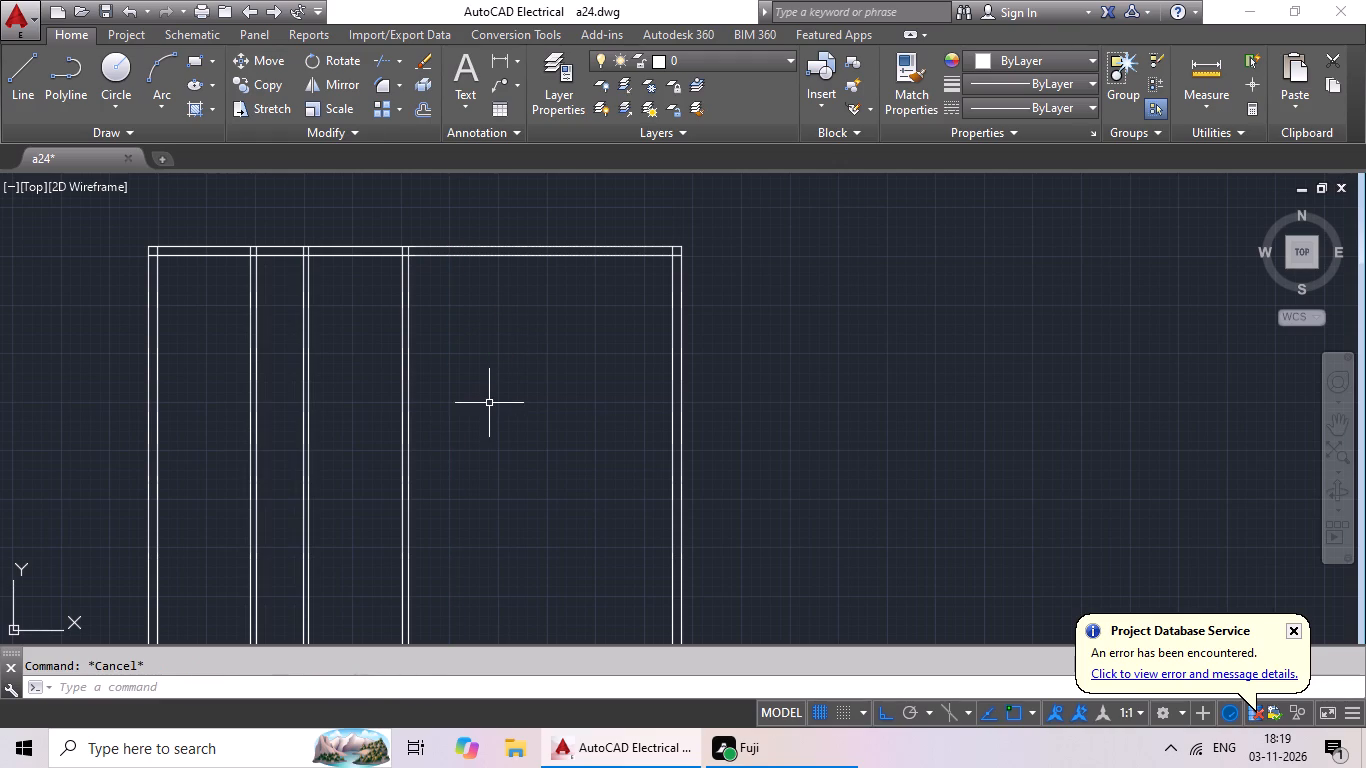
# Offset the right-hand line of the third partition 8' to the right.
pyautogui.press('o')
pyautogui.press('Return')
pyautogui.write("8'")
pyautogui.press('Return')
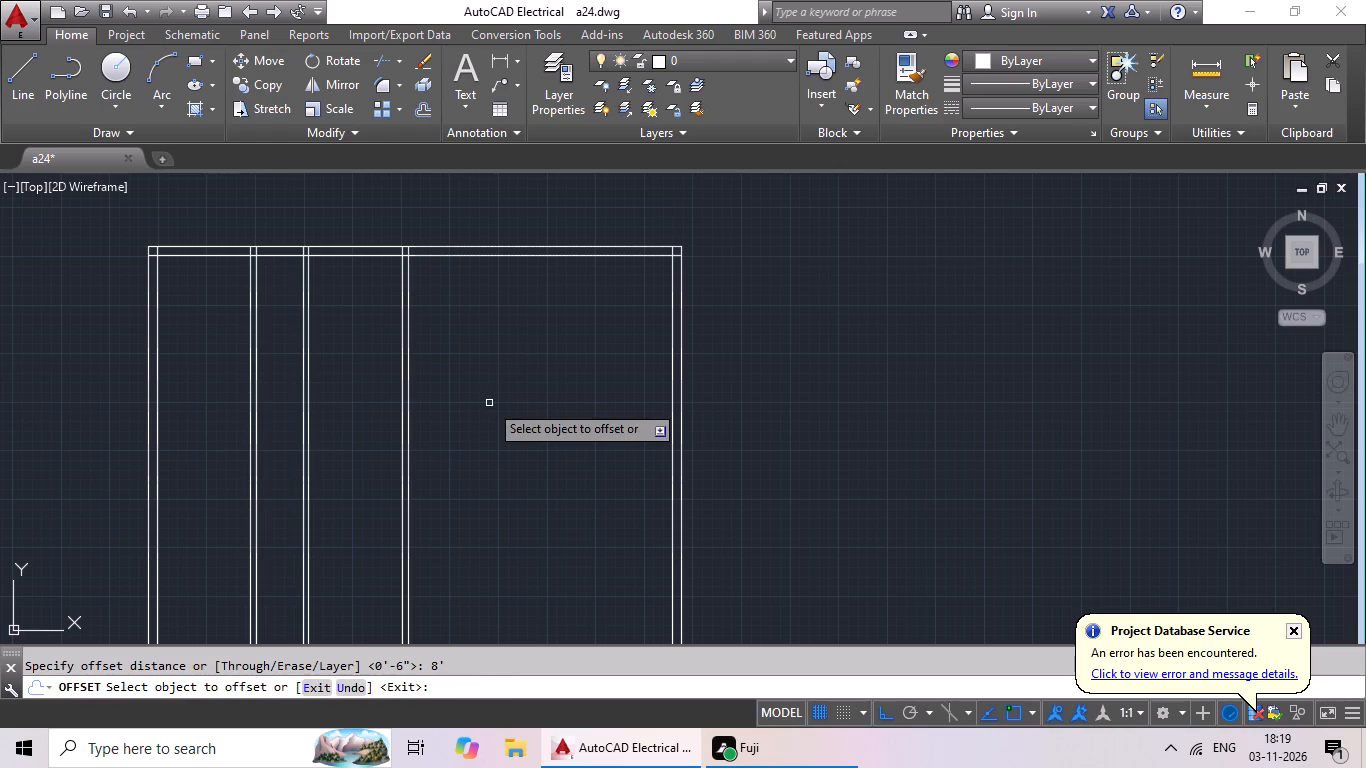
pyautogui.moveTo(405, 451); pyautogui.dragTo(422, 444)
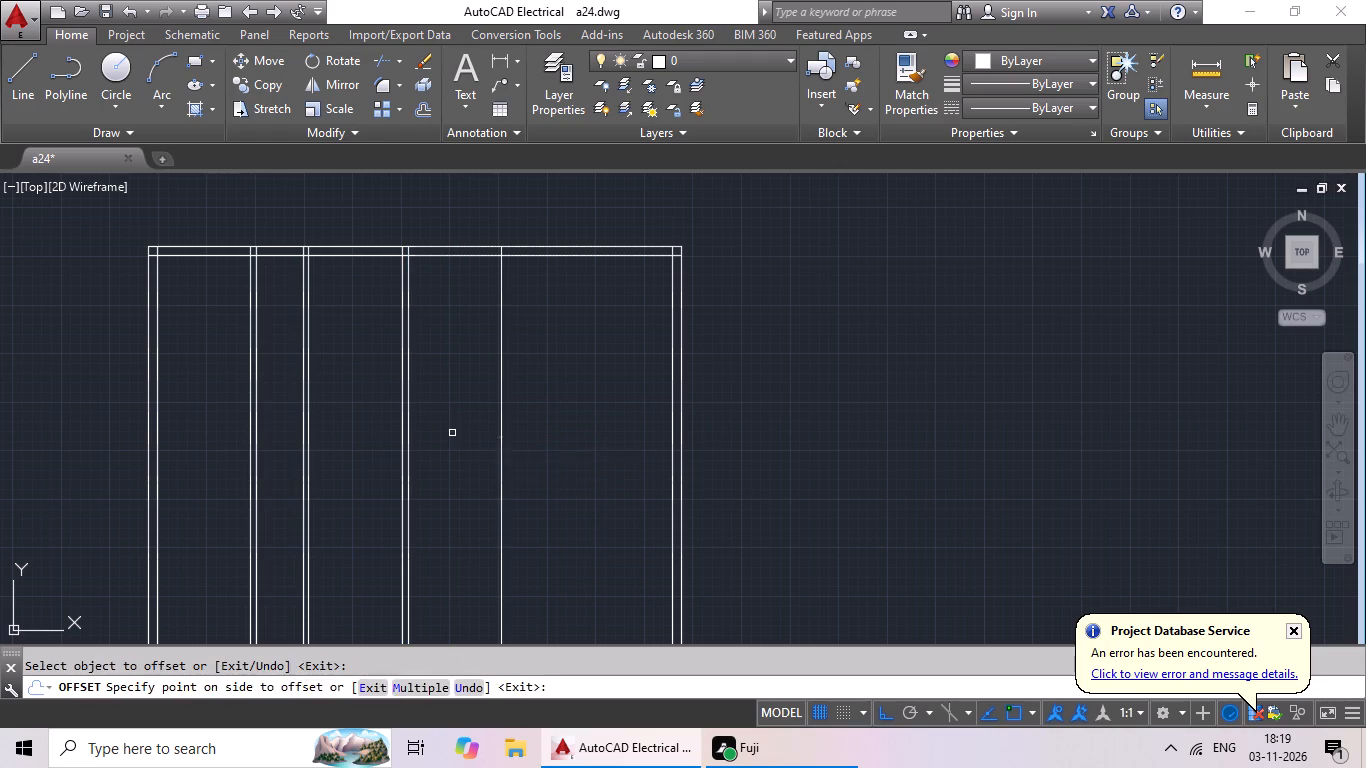
pyautogui.click(452, 433)
pyautogui.press('Escape')
pyautogui.press('Escape')
pyautogui.press('Escape')
# Offset the new vertical line 8' from the third partition by 6" to the right to form a fourth partition.
pyautogui.press('o')
pyautogui.press('Return')
pyautogui.write('6"')
pyautogui.press('Return')
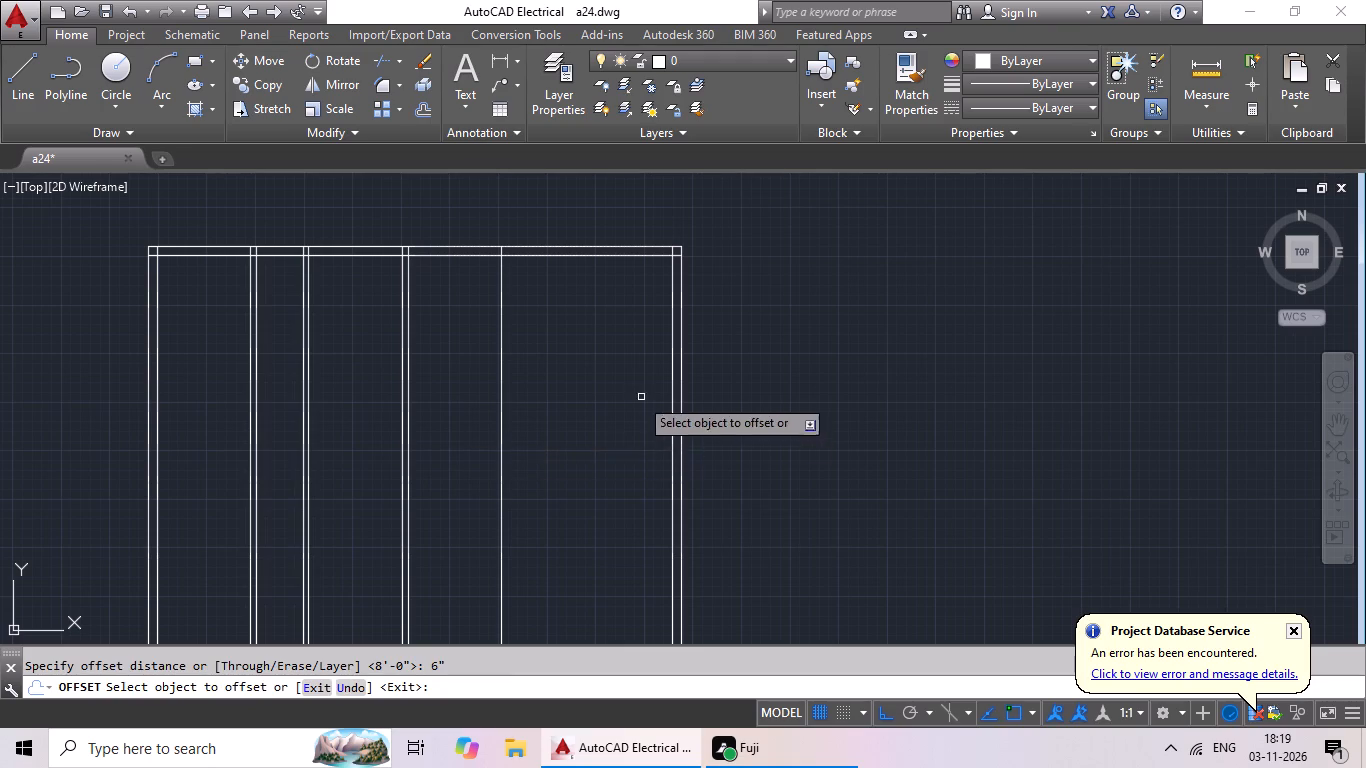
pyautogui.moveTo(499, 450); pyautogui.dragTo(525, 442)
pyautogui.click(536, 437)
pyautogui.moveTo(548, 390); pyautogui.dragTo(429, 451, button='middle')
pyautogui.press('Escape')
pyautogui.press('Escape')
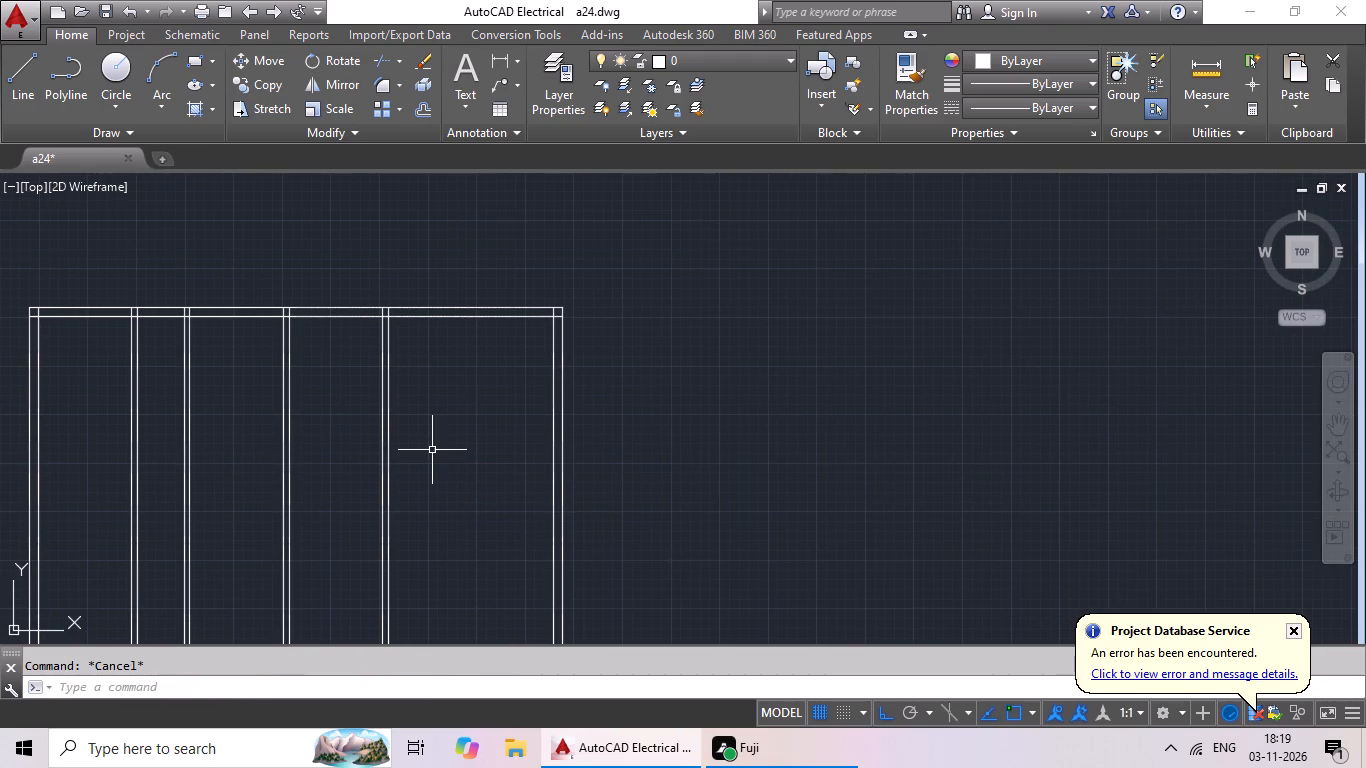
# Offset the right-hand line of the fourth partition 4' to the right, toward the right outer wall.
pyautogui.press('o')
pyautogui.press('Return')
pyautogui.write("4'")
pyautogui.press('Return')
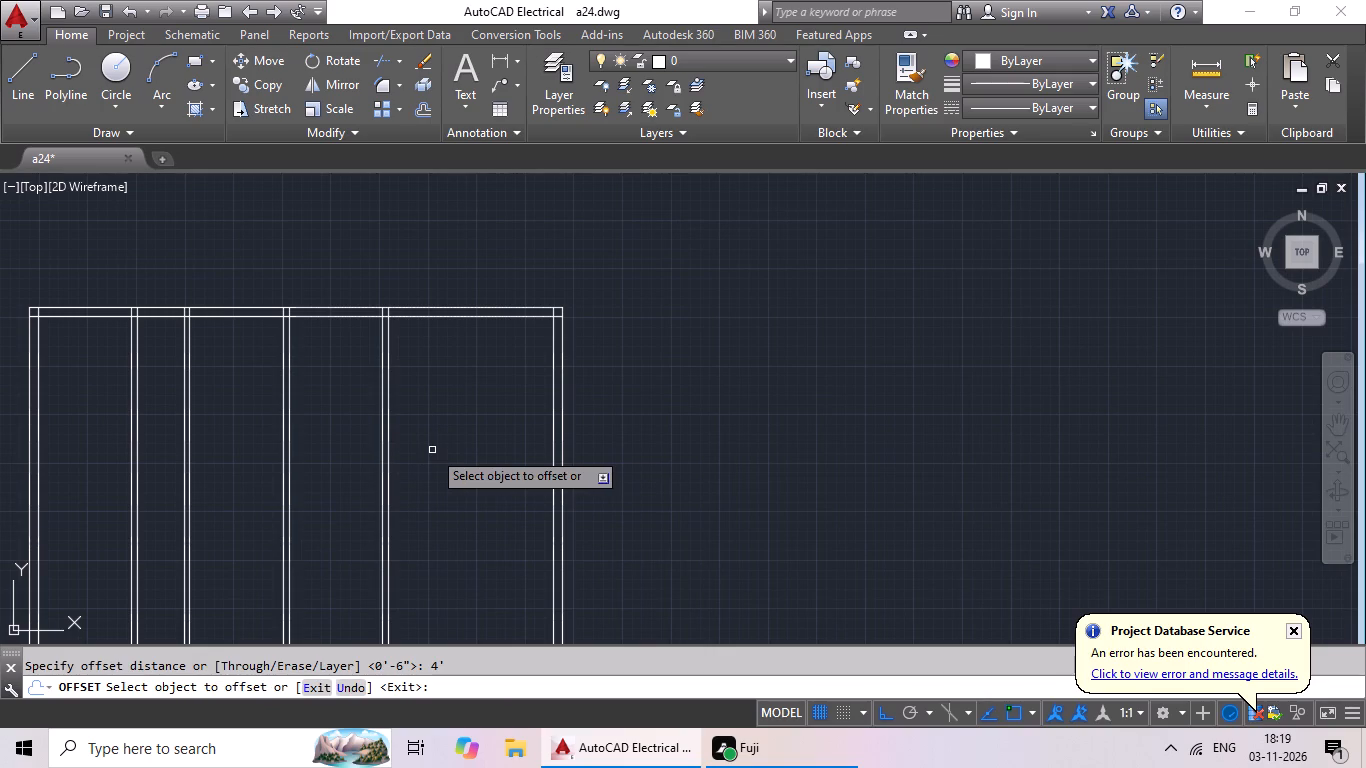
pyautogui.click(390, 407)
pyautogui.click(441, 396)
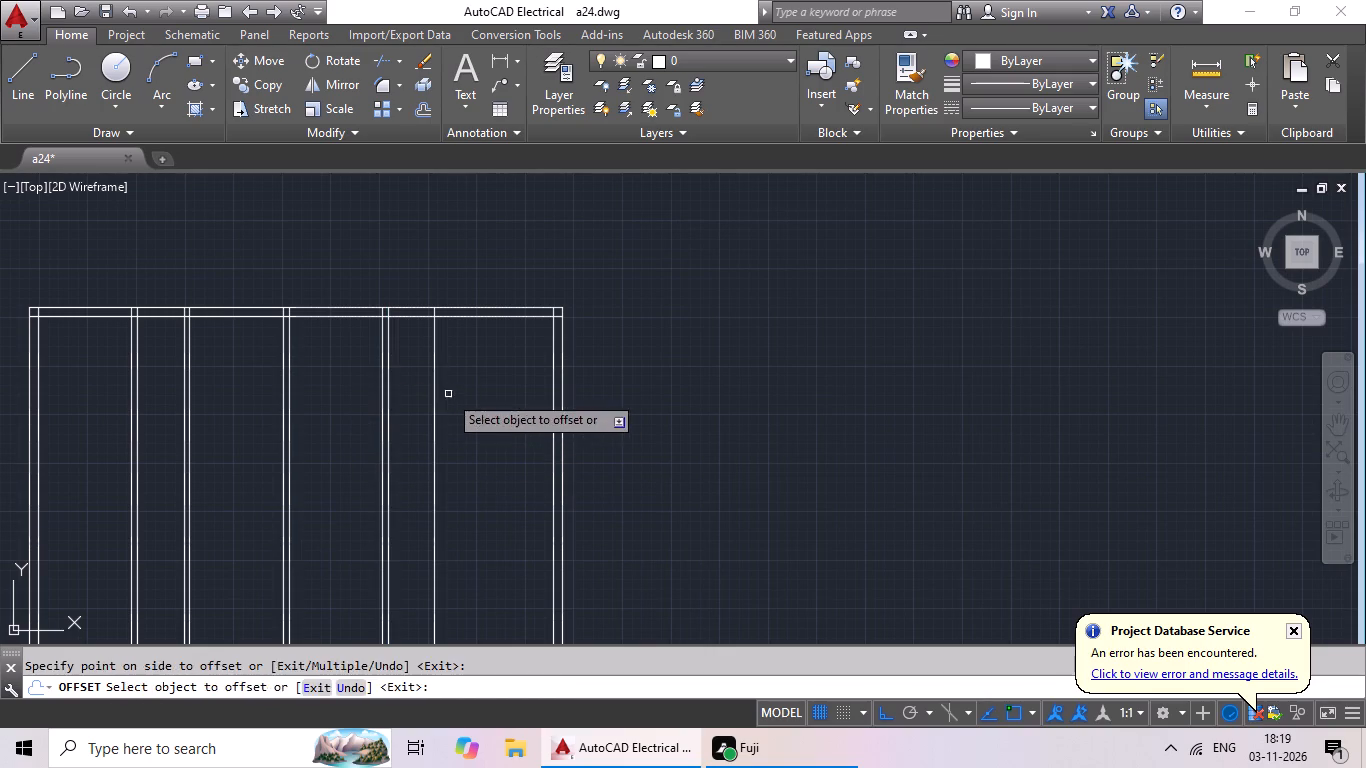
pyautogui.press('Escape')
pyautogui.press('Escape')
pyautogui.press('Escape')
# Offset the new vertical line 4' from the fourth partition by 6" to the right to form a fifth partition.
pyautogui.press('o')
pyautogui.press('Return')
pyautogui.write('6"')
pyautogui.press('Return')
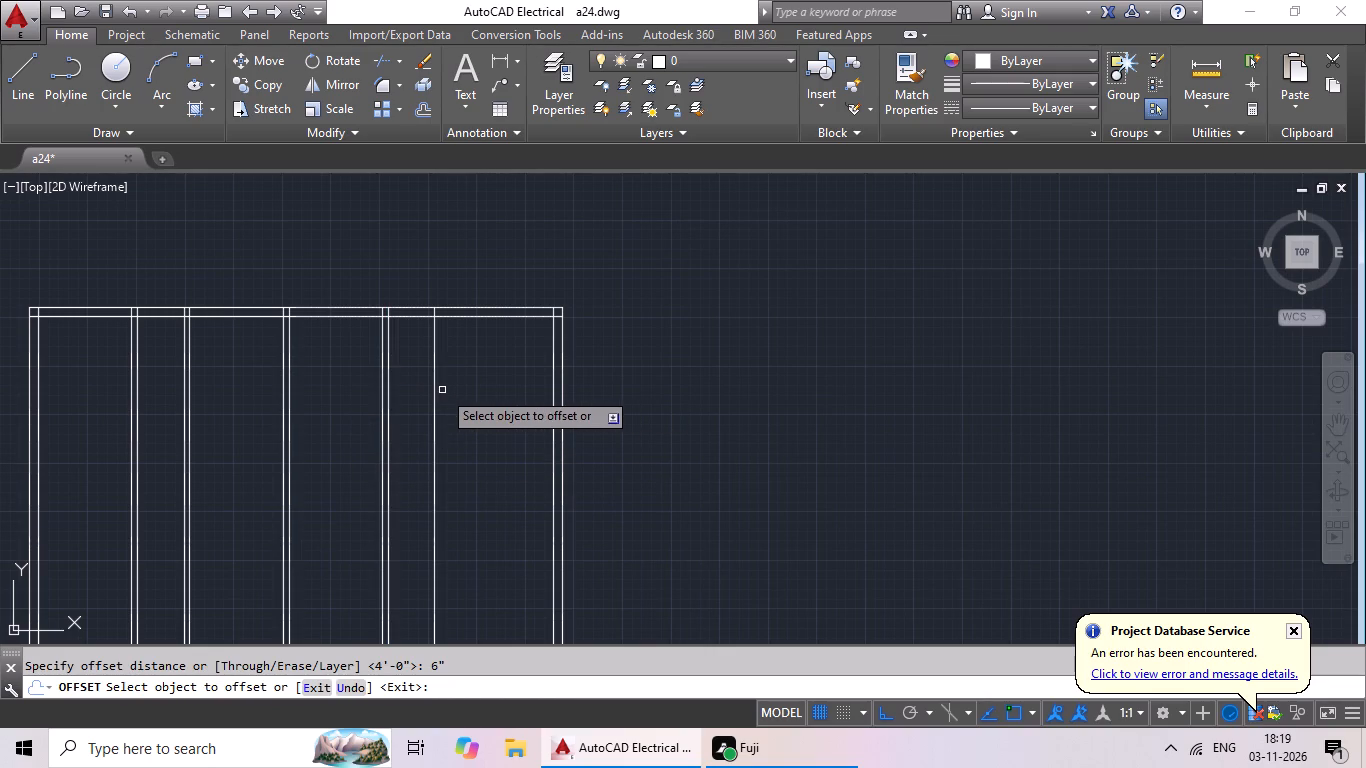
pyautogui.click(432, 404)
pyautogui.click(560, 404)
pyautogui.press('Escape')
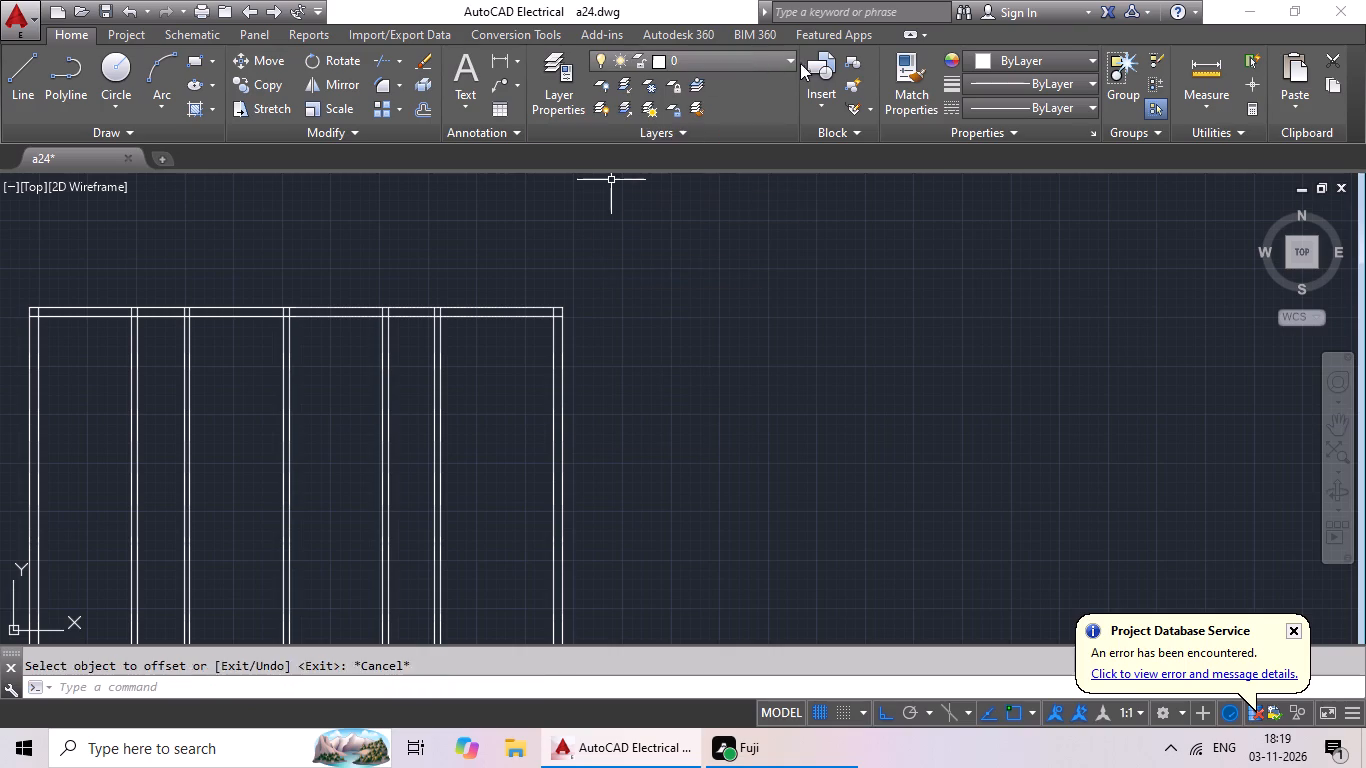
pyautogui.press('Escape')
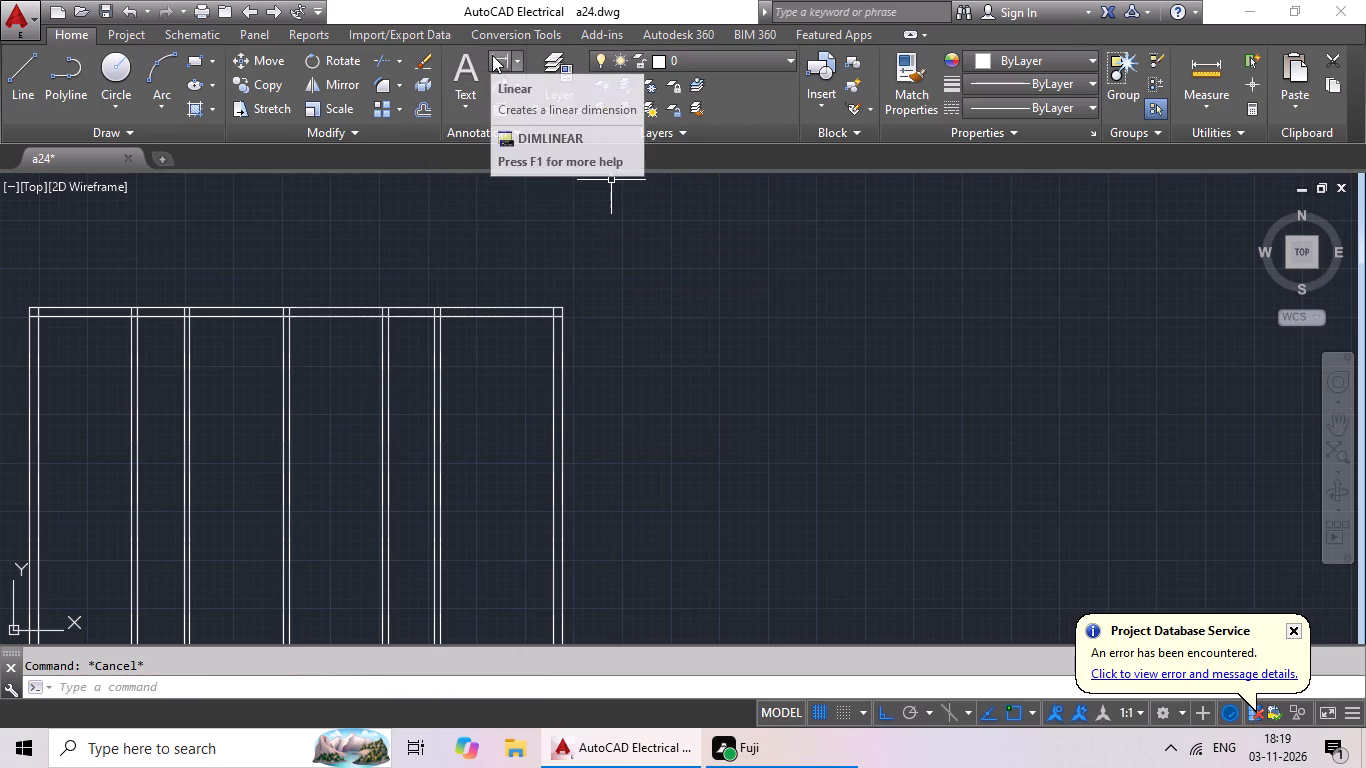
# Measure the clear width between the fifth partition and the right outer wall's inner line with a linear dimension.
pyautogui.click(495, 55)
pyautogui.scroll(3, 445, 323)
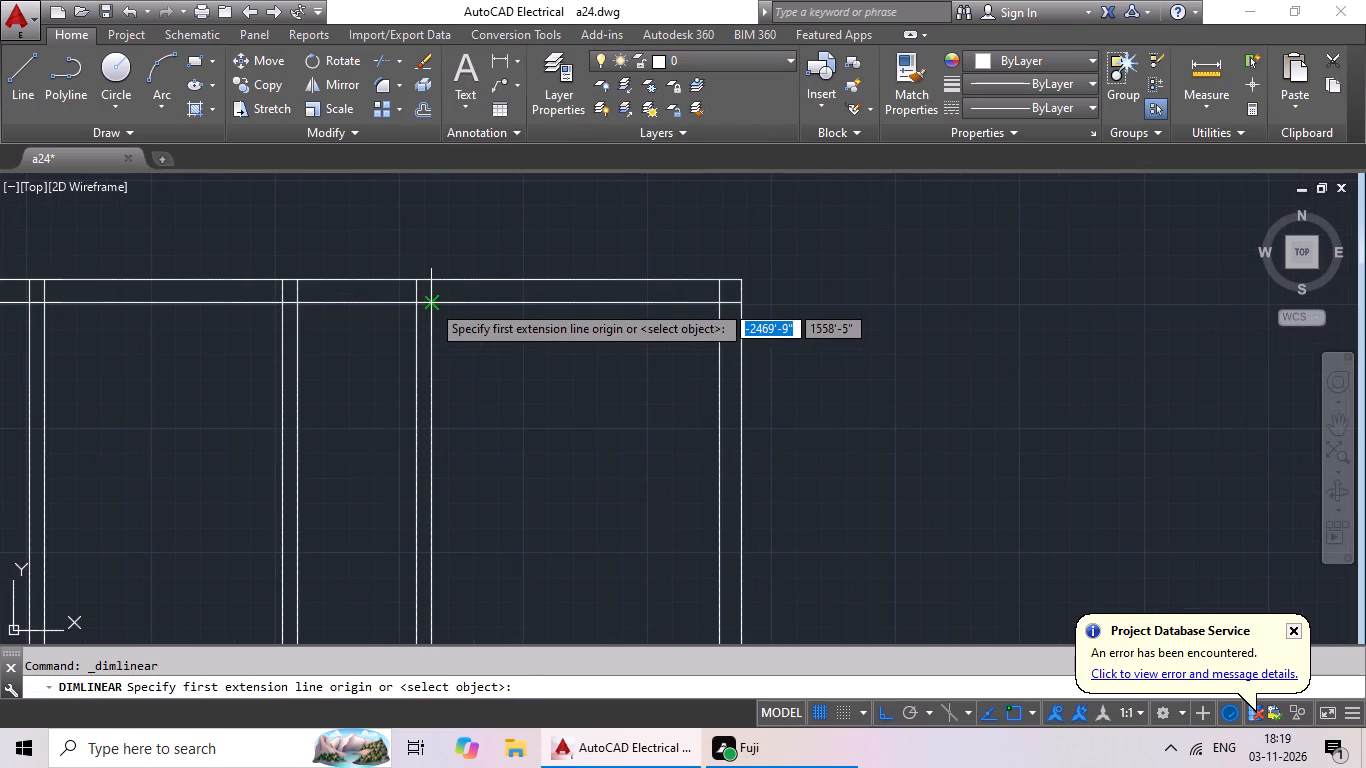
pyautogui.moveTo(429, 306); pyautogui.dragTo(470, 317)
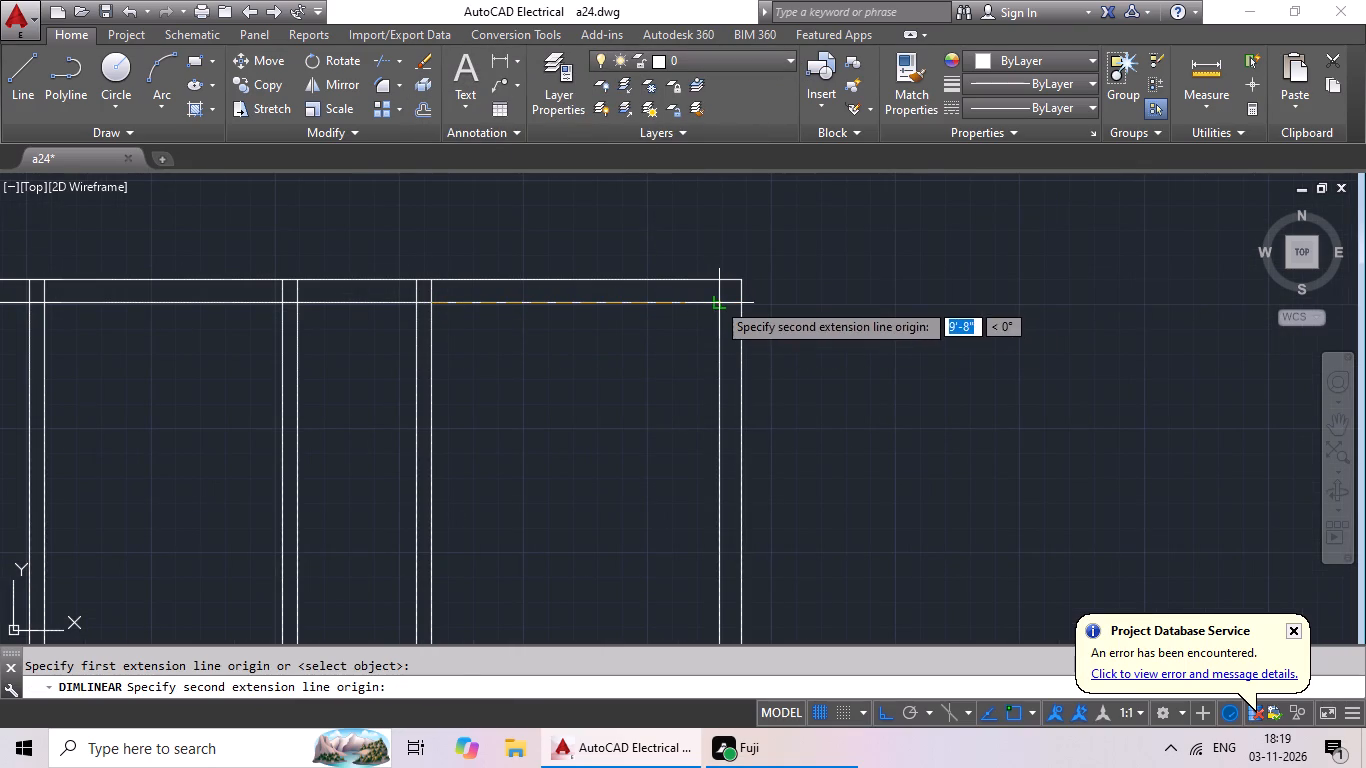
pyautogui.click(718, 303)
pyautogui.scroll(3, 715, 330)
pyautogui.scroll(-5, 715, 330)
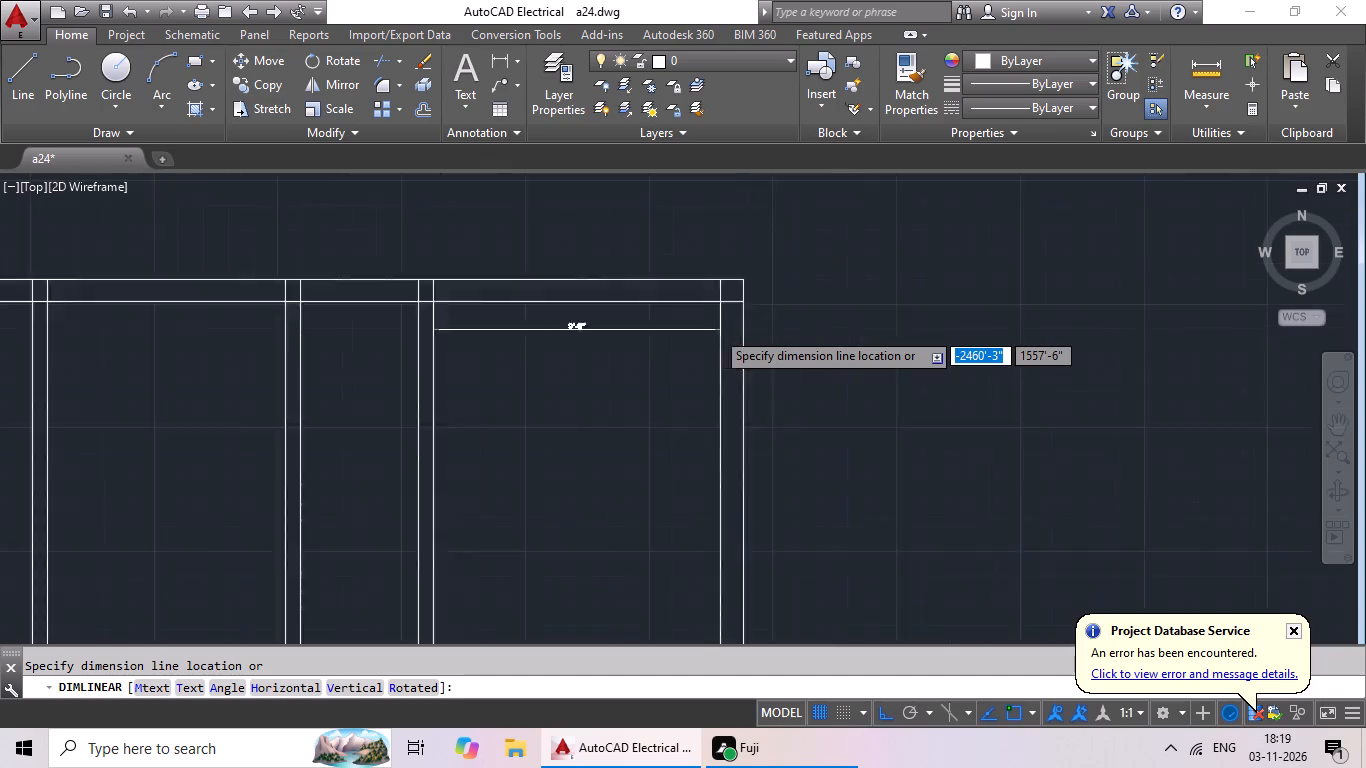
pyautogui.scroll(-1, 715, 330)
pyautogui.moveTo(715, 330); pyautogui.dragTo(815, 279, button='middle')
pyautogui.scroll(3, 760, 318)
pyautogui.press('Escape')
pyautogui.press('Escape')
# Offset the inner line of the top outer wall 3' downward, into the plan.
pyautogui.scroll(-4, 783, 302)
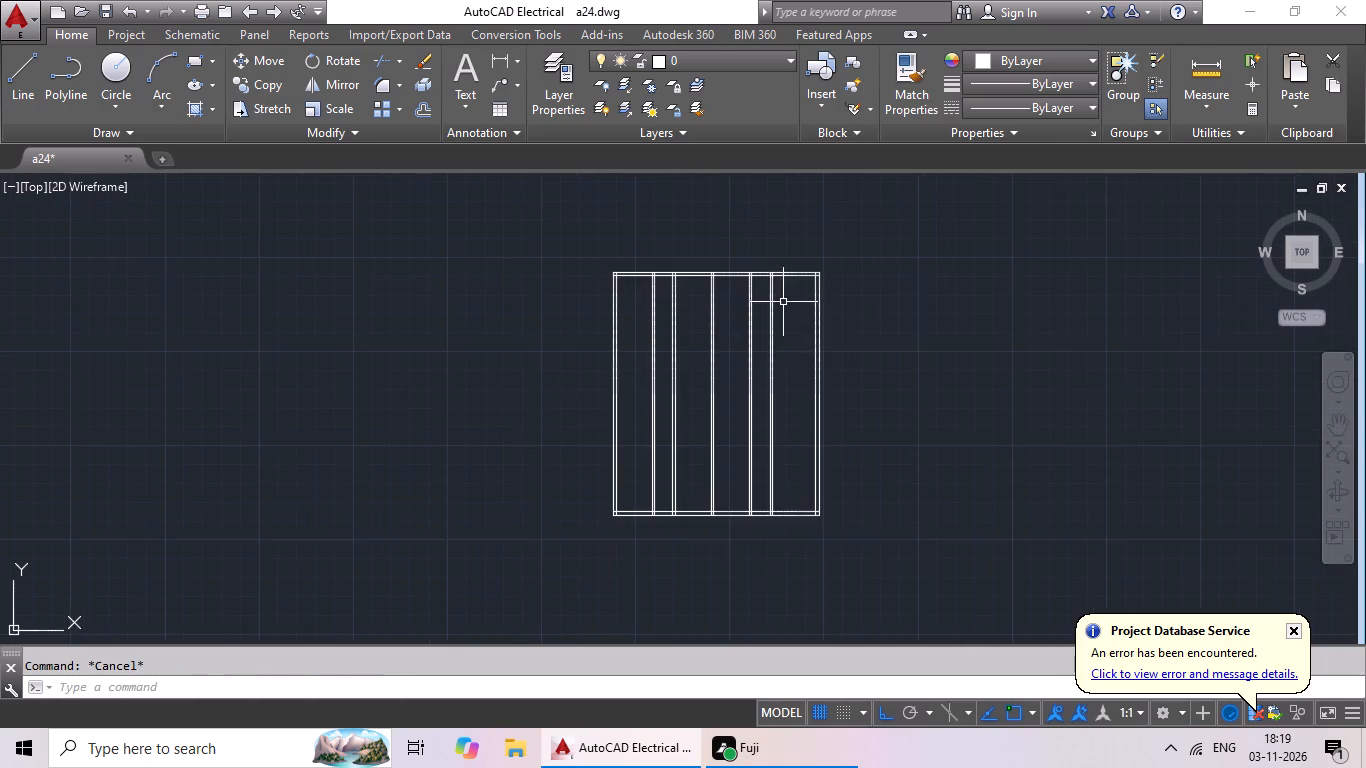
pyautogui.moveTo(783, 302); pyautogui.dragTo(747, 369, button='middle')
pyautogui.scroll(1, 747, 369)
pyautogui.press('Escape')
pyautogui.press('Escape')
pyautogui.press('Escape')
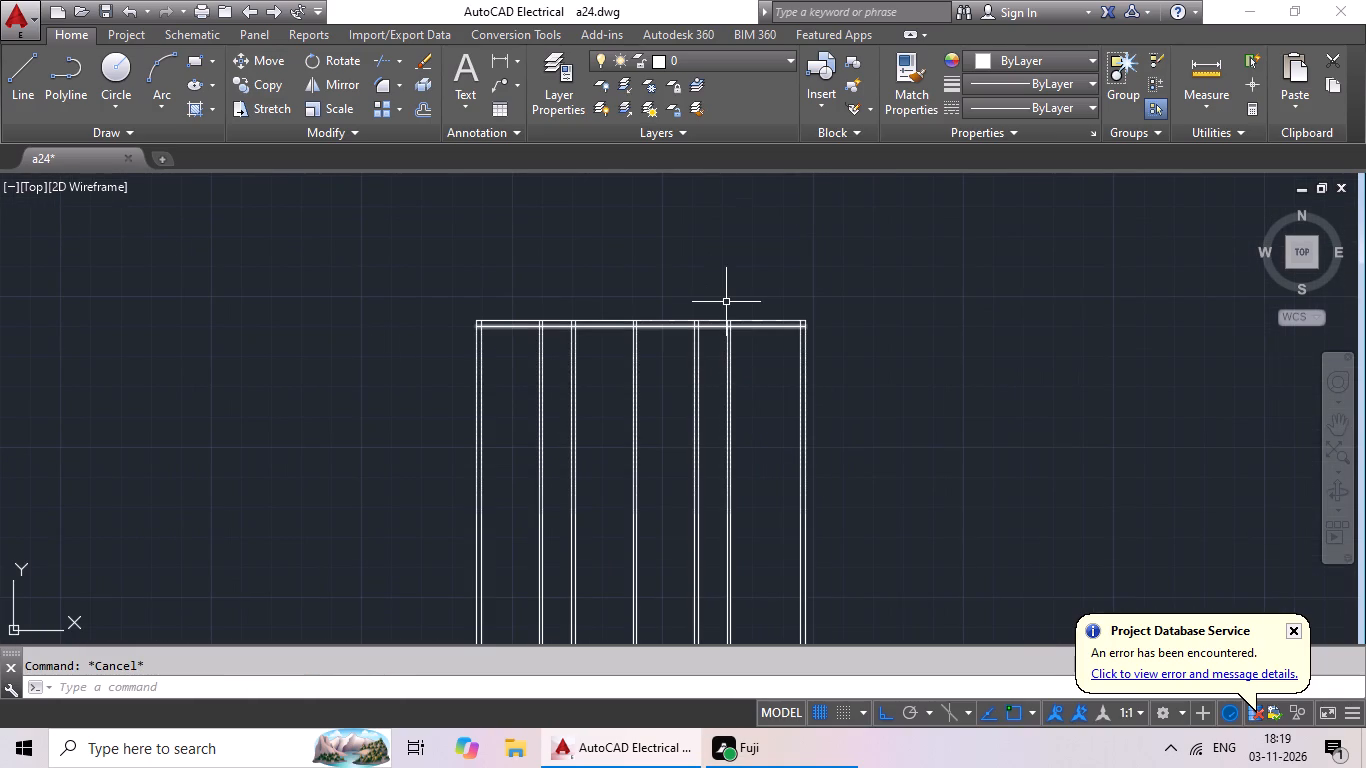
pyautogui.press('o')
pyautogui.press('Return')
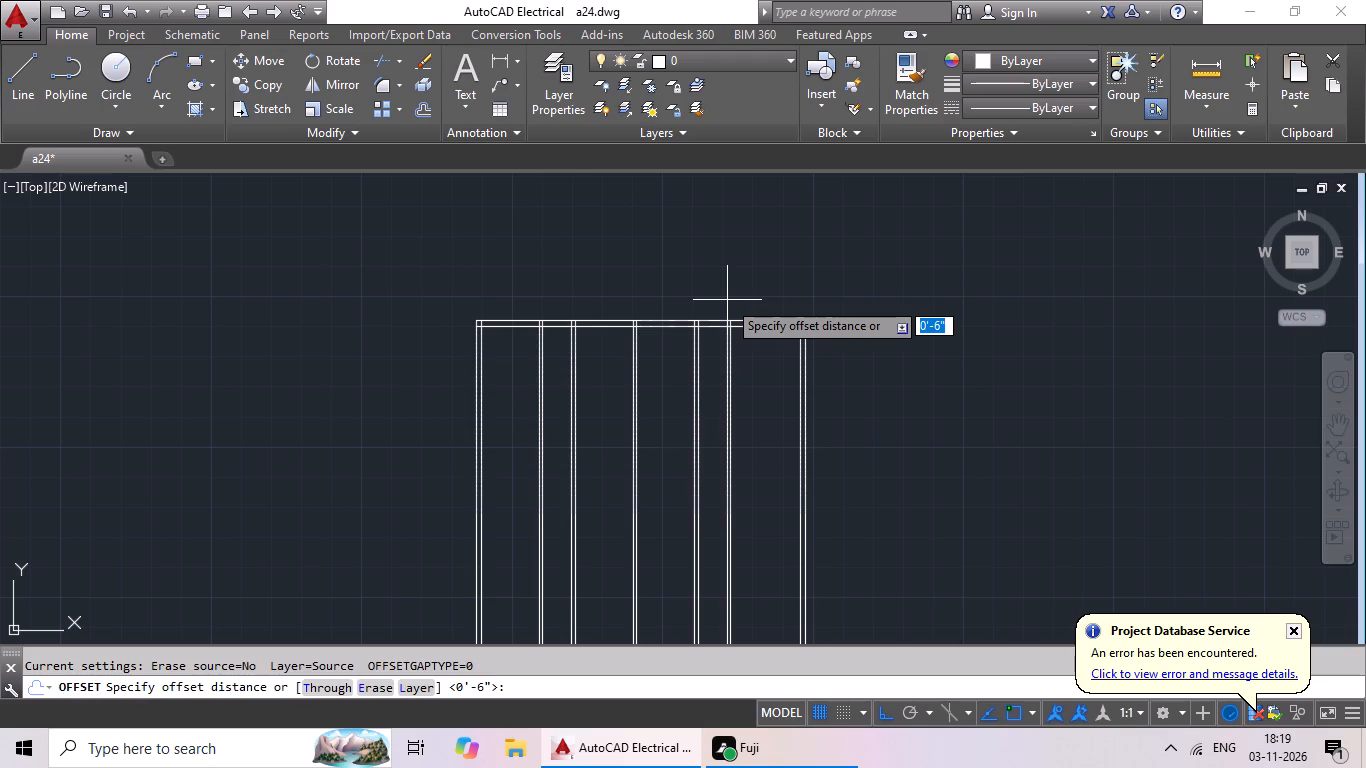
pyautogui.write("3'")
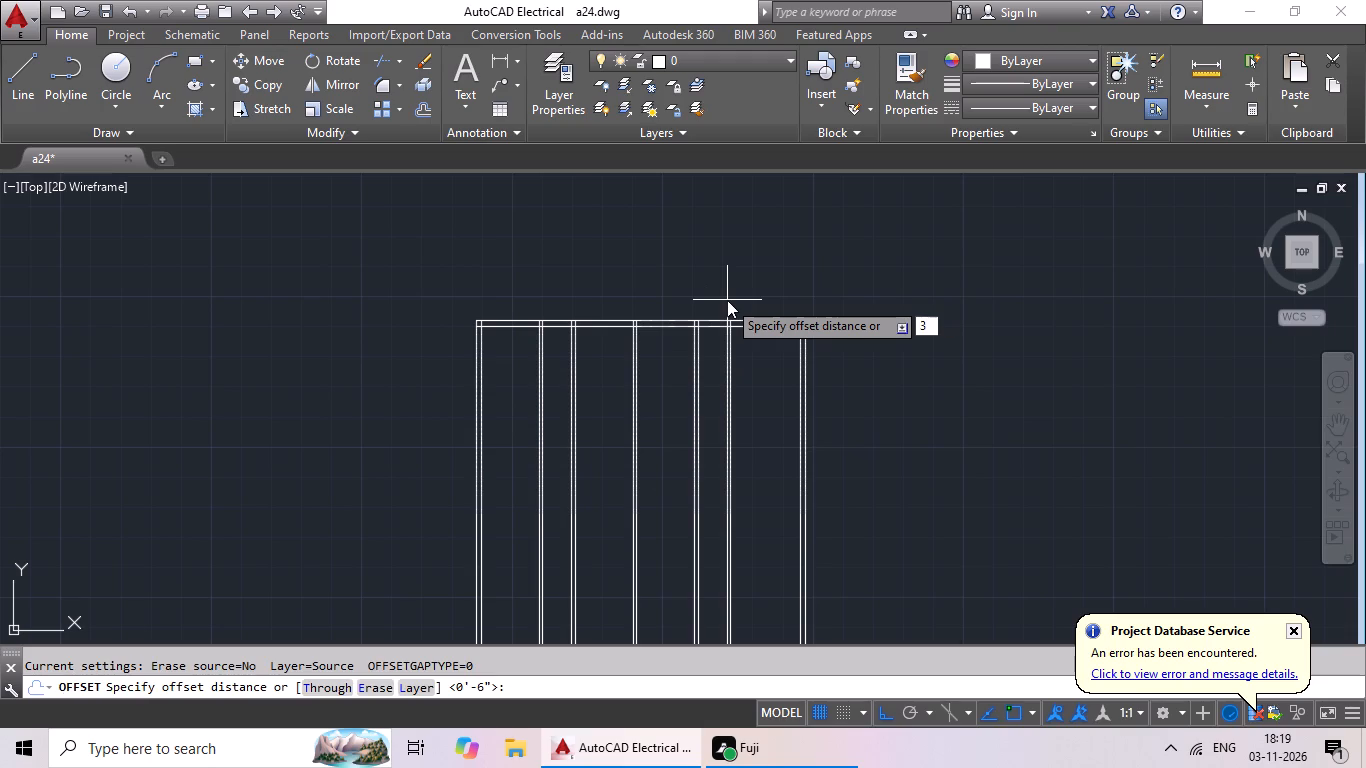
pyautogui.press('Return')
pyautogui.moveTo(777, 327); pyautogui.dragTo(769, 355)
pyautogui.click(755, 391)
pyautogui.press('Escape')
pyautogui.press('Escape')
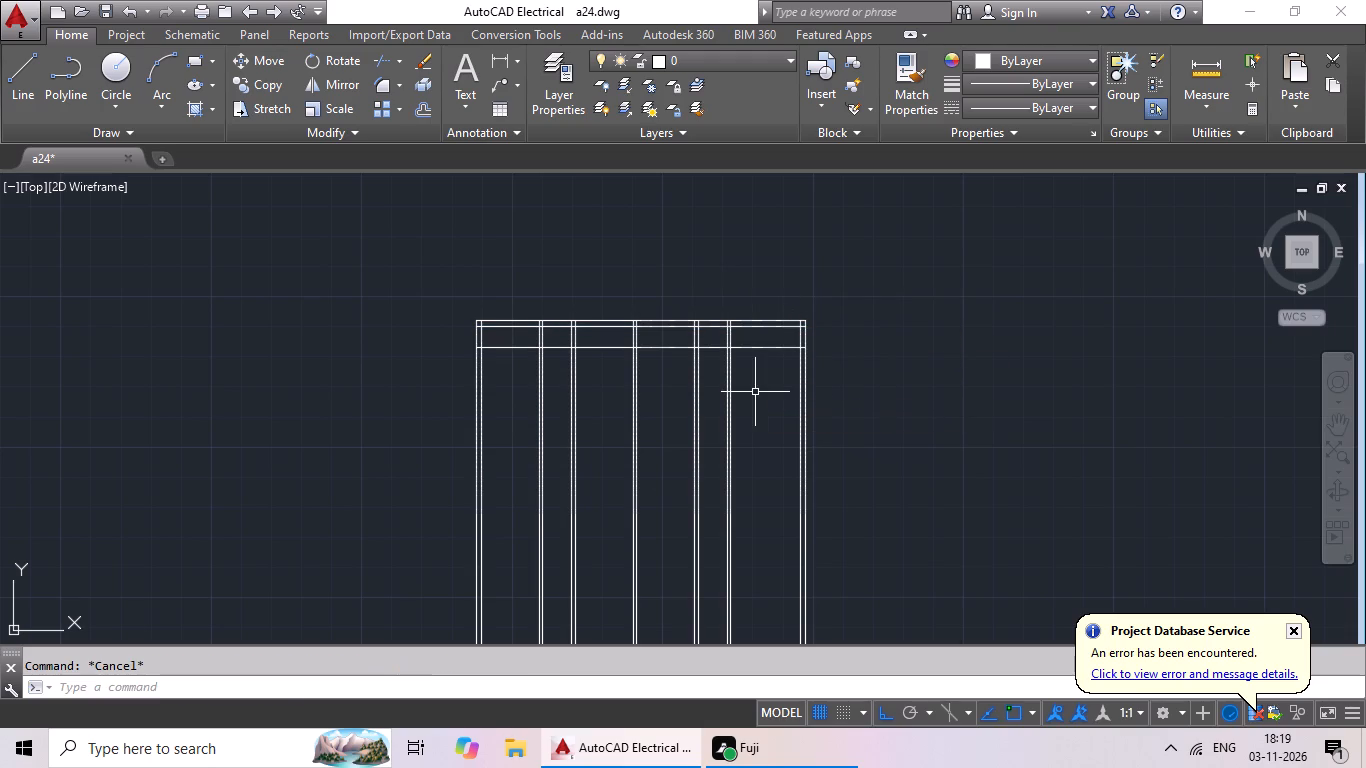
# Offset the new horizontal line 3' below the top wall by 6" downward to form a horizontal partition.
pyautogui.press('o')
pyautogui.press('Return')
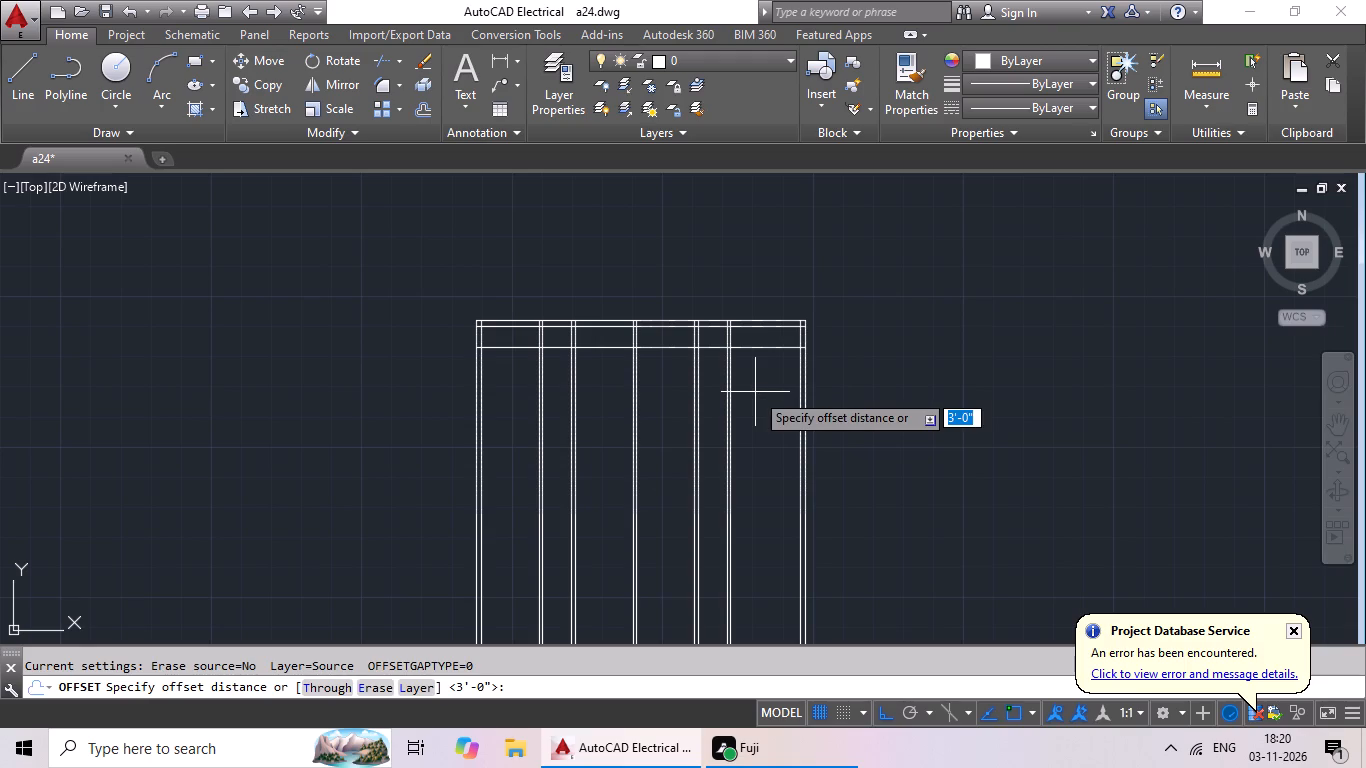
pyautogui.write('6"')
pyautogui.press('Return')
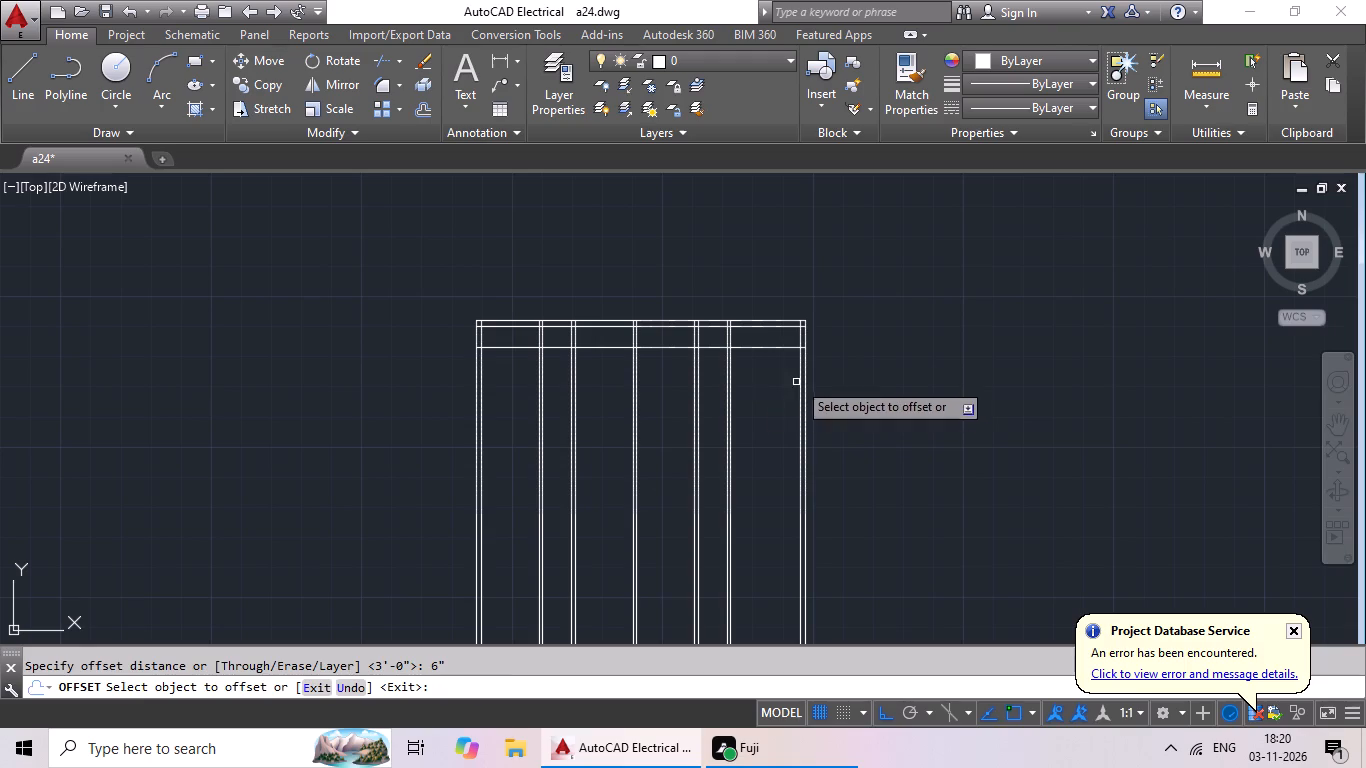
pyautogui.moveTo(763, 346); pyautogui.dragTo(764, 451)
pyautogui.click(764, 451)
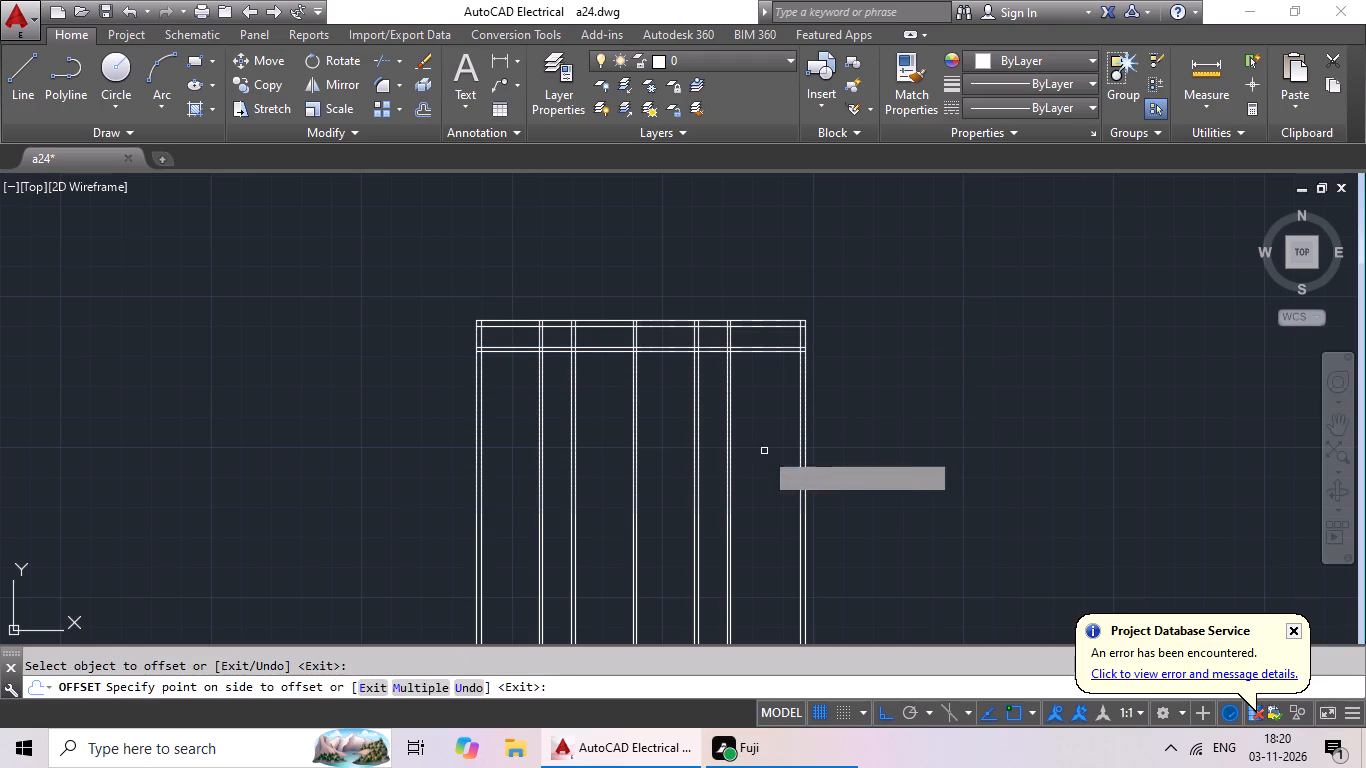
pyautogui.press('Escape')
pyautogui.press('Escape')
pyautogui.press('Escape')
# Trim away the portions of all five vertical partitions below the horizontal partition.
pyautogui.write('tr')
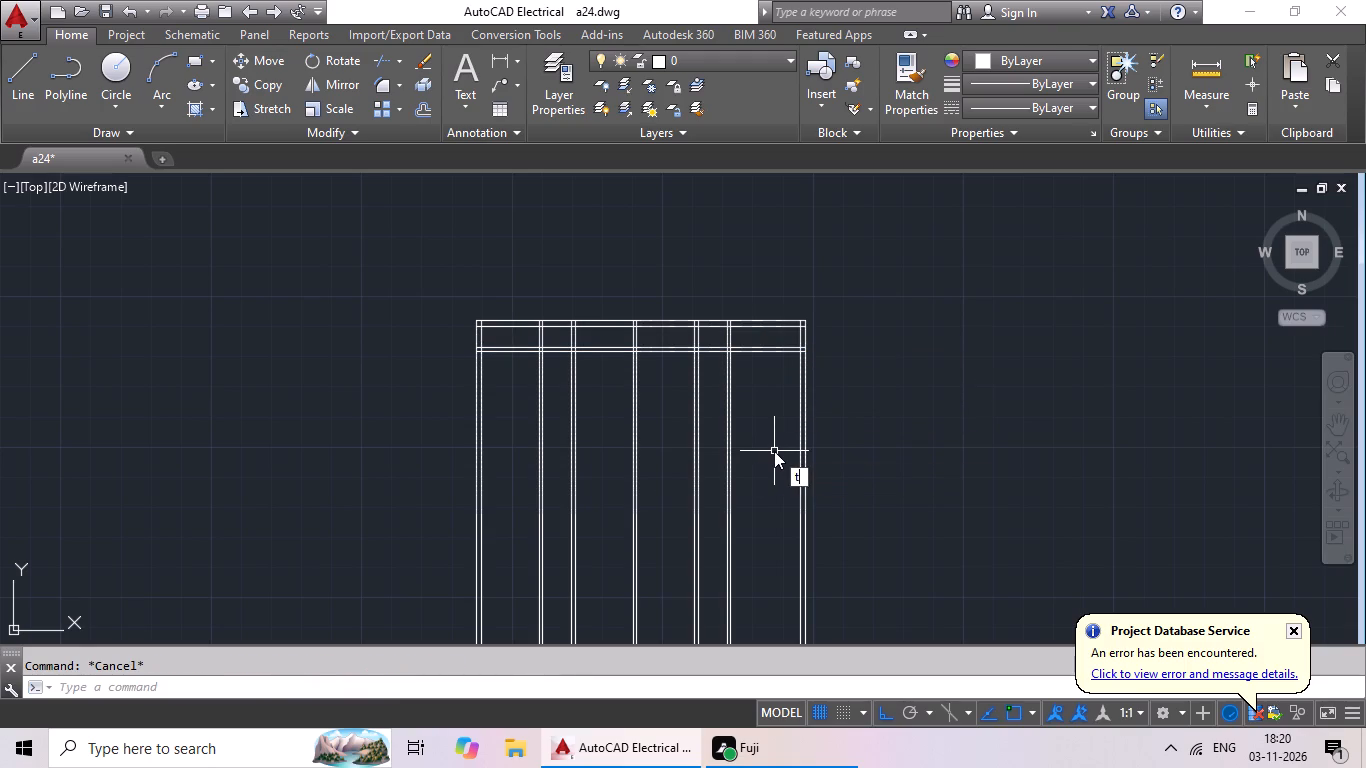
pyautogui.press('space')
pyautogui.press('space')
pyautogui.scroll(3, 742, 405)
pyautogui.moveTo(851, 327); pyautogui.dragTo(477, 603)
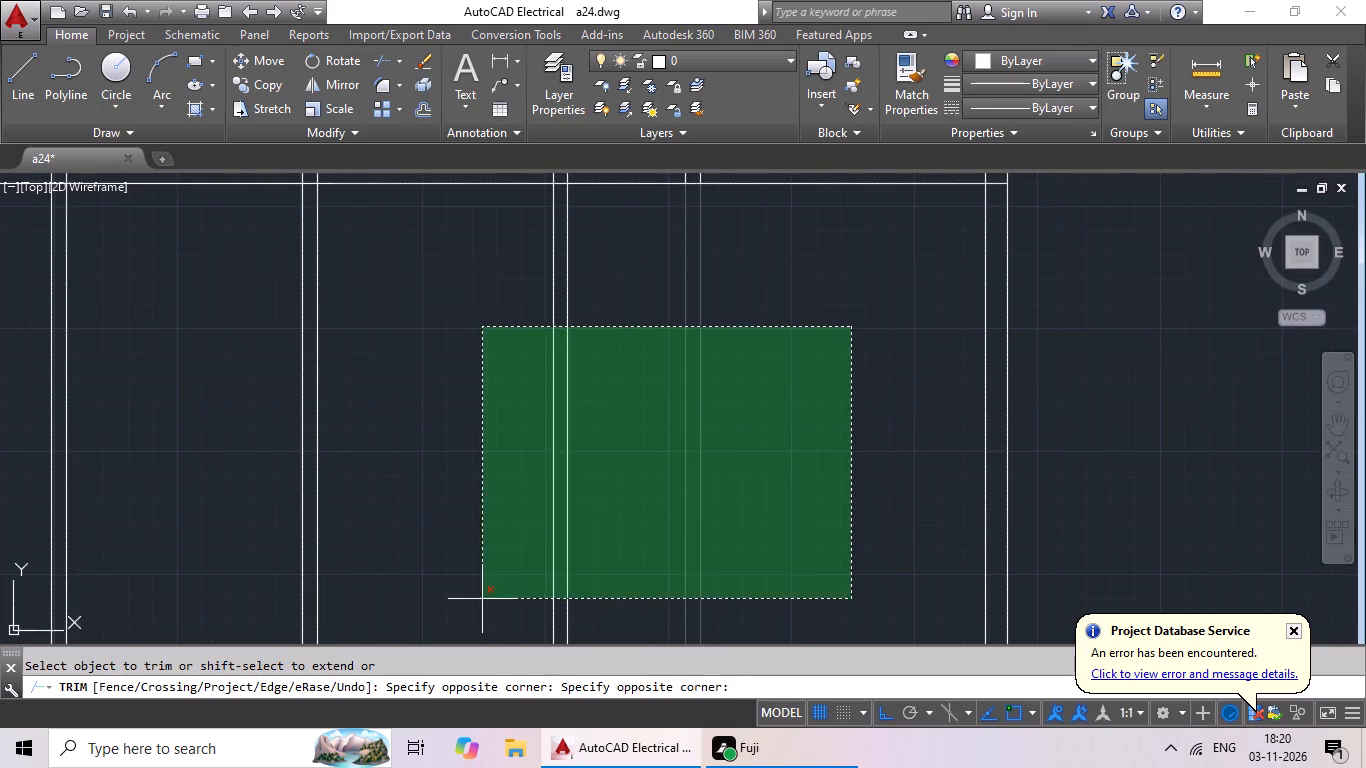
pyautogui.moveTo(477, 603); pyautogui.dragTo(466, 612)
pyautogui.click(485, 587)
pyautogui.scroll(-3, 611, 511)
pyautogui.moveTo(645, 473); pyautogui.dragTo(646, 473, button='middle')
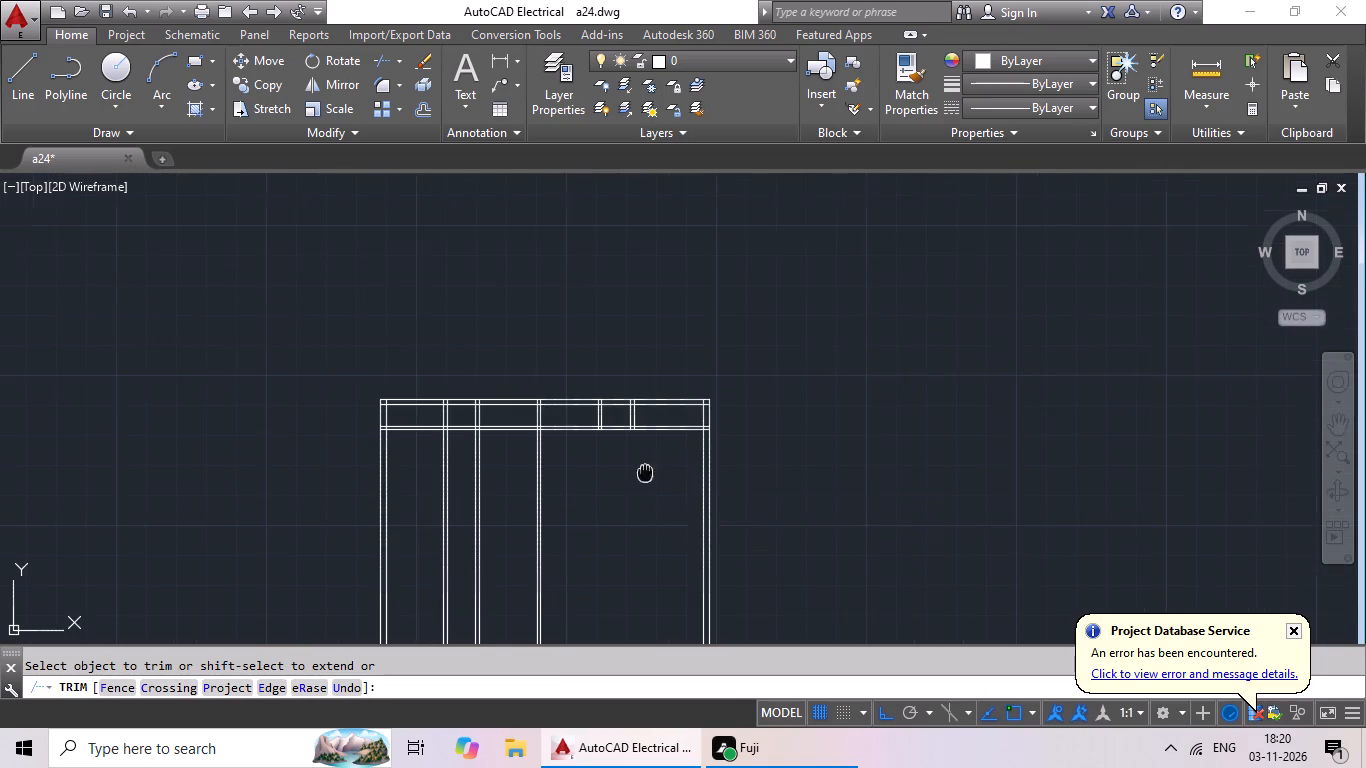
pyautogui.moveTo(646, 473); pyautogui.dragTo(832, 422, button='middle')
pyautogui.moveTo(799, 412); pyautogui.dragTo(597, 554)
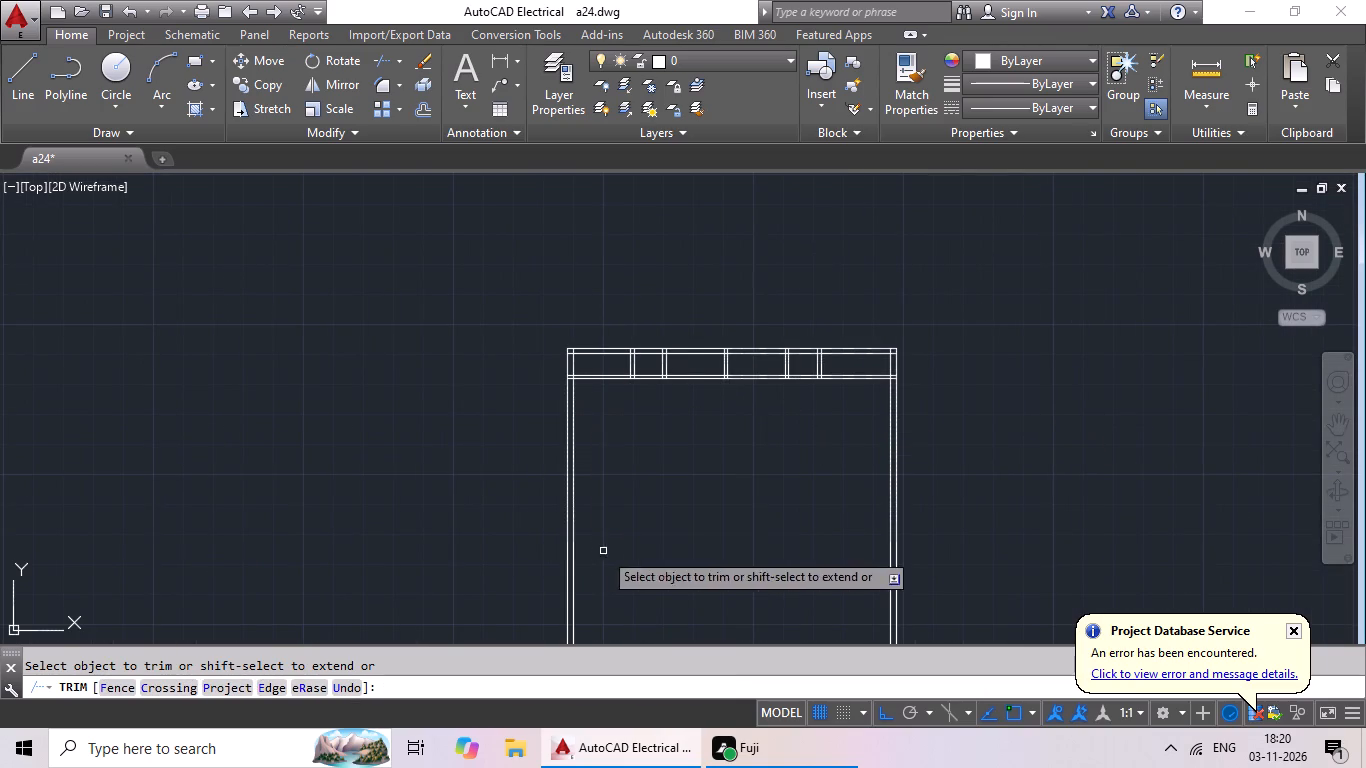
pyautogui.moveTo(720, 505); pyautogui.dragTo(704, 527, button='middle')
pyautogui.scroll(1, 713, 504)
pyautogui.moveTo(722, 493); pyautogui.dragTo(682, 572, button='middle')
pyautogui.press('Escape')
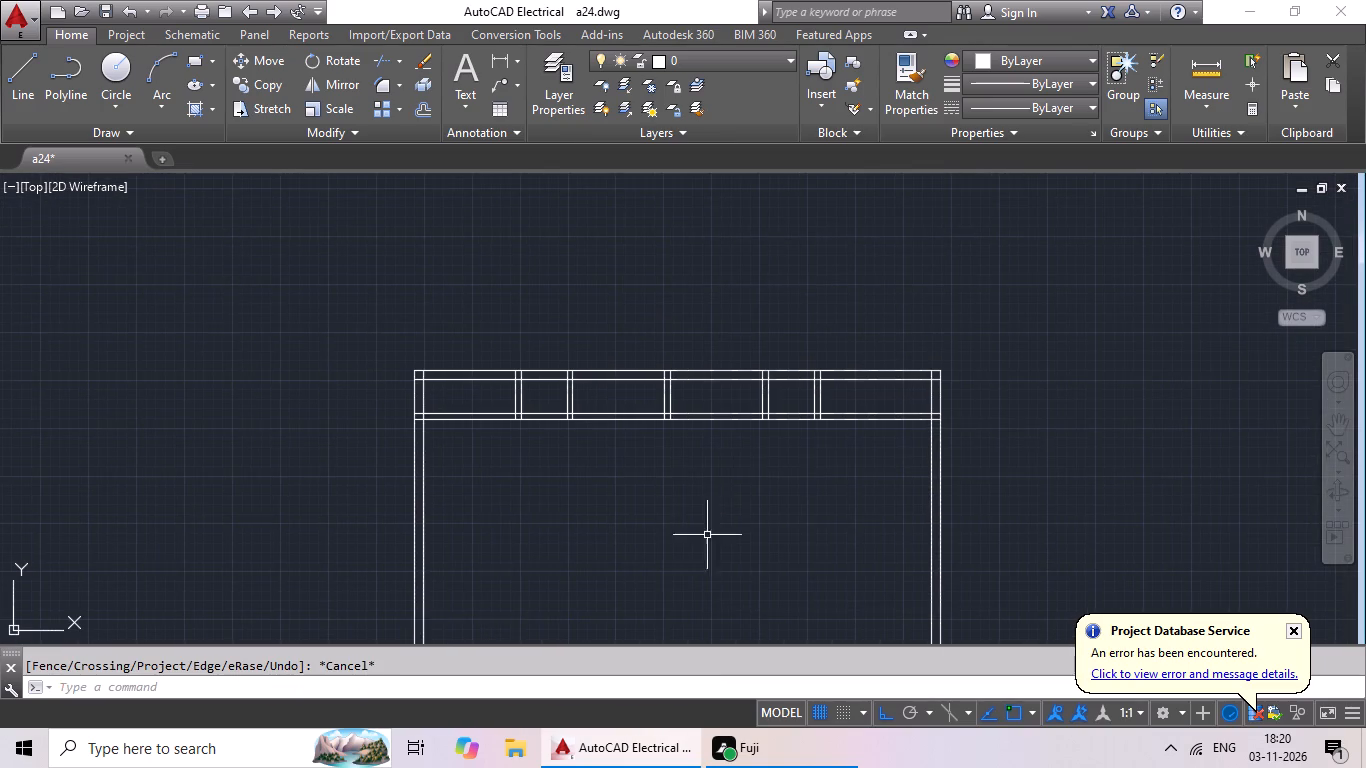
# Offset the left outer wall's inner line 10'3" to the right, into the plan.
pyautogui.moveTo(723, 480); pyautogui.dragTo(857, 392, button='middle')
pyautogui.press('Escape')
pyautogui.press('Escape')
pyautogui.press('o')
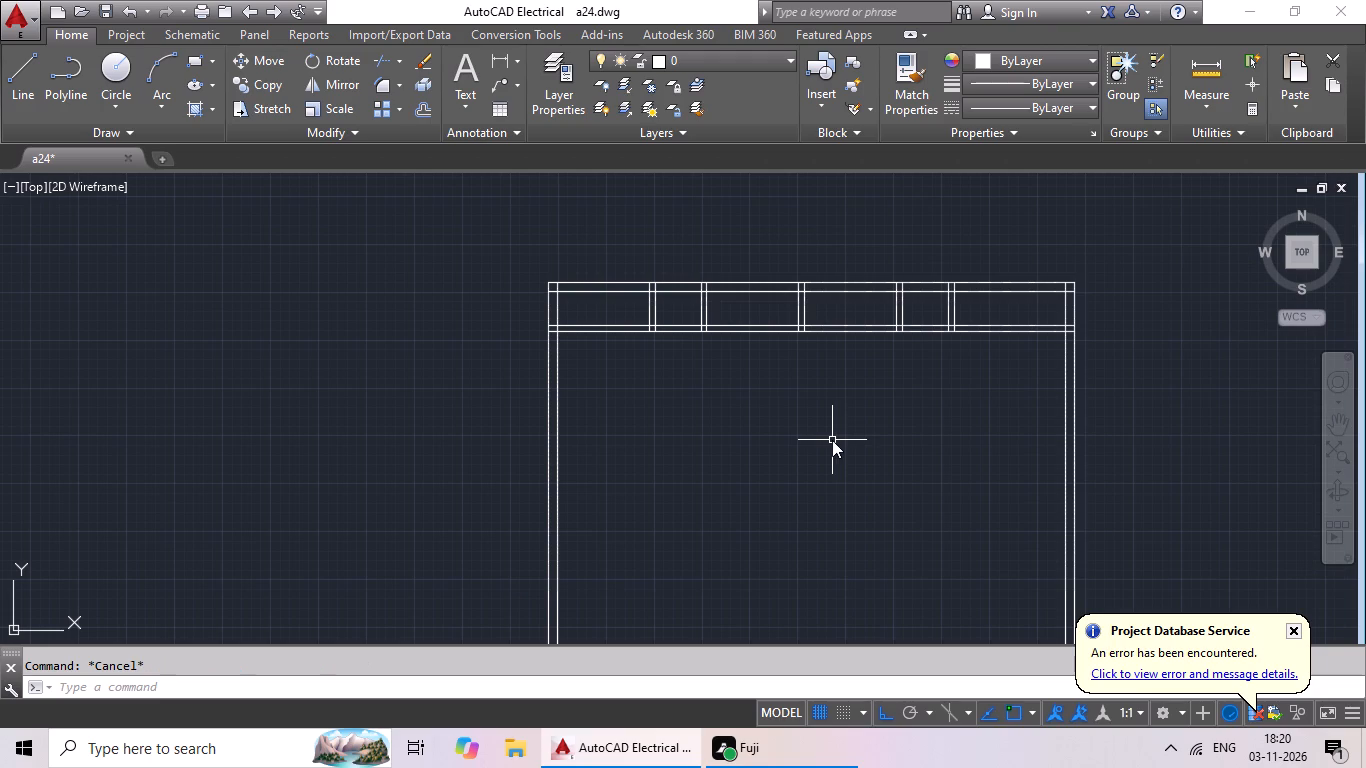
pyautogui.press('Return')
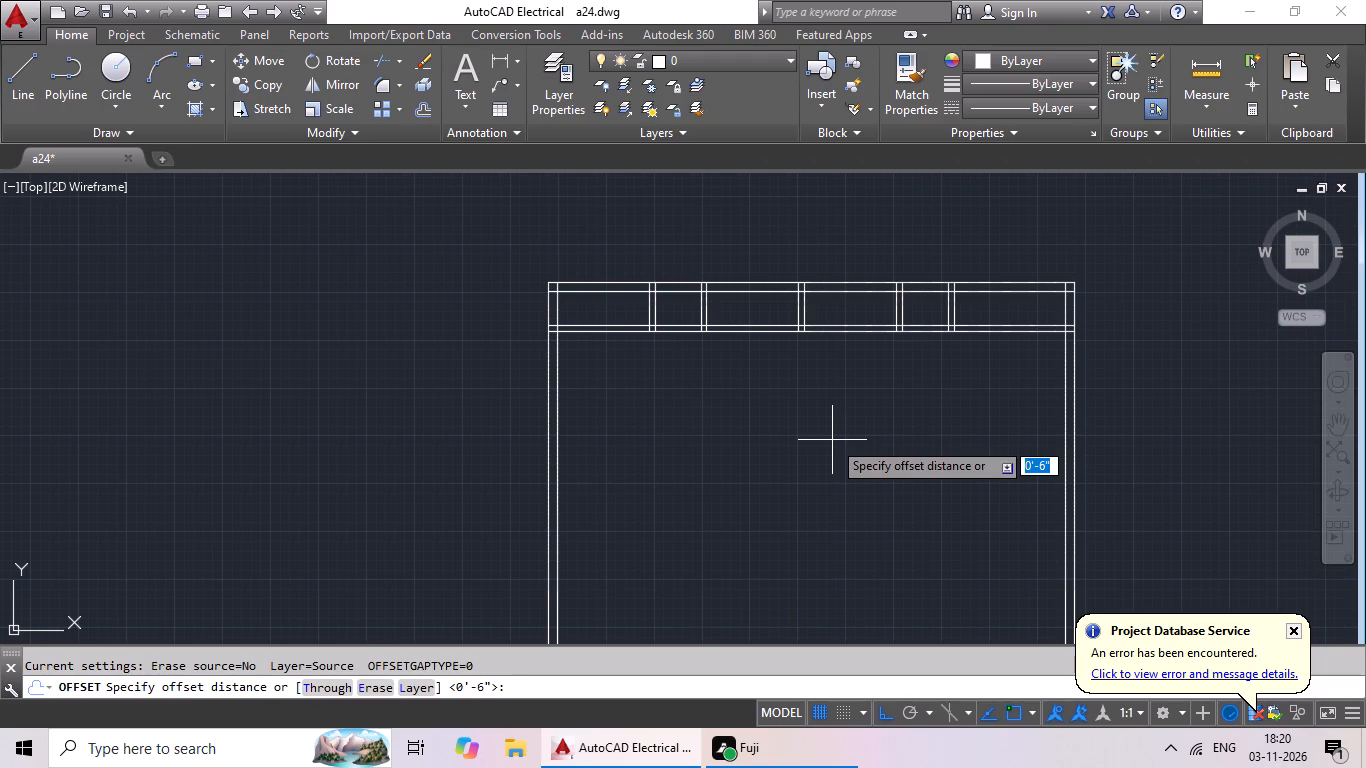
pyautogui.write("10'3")
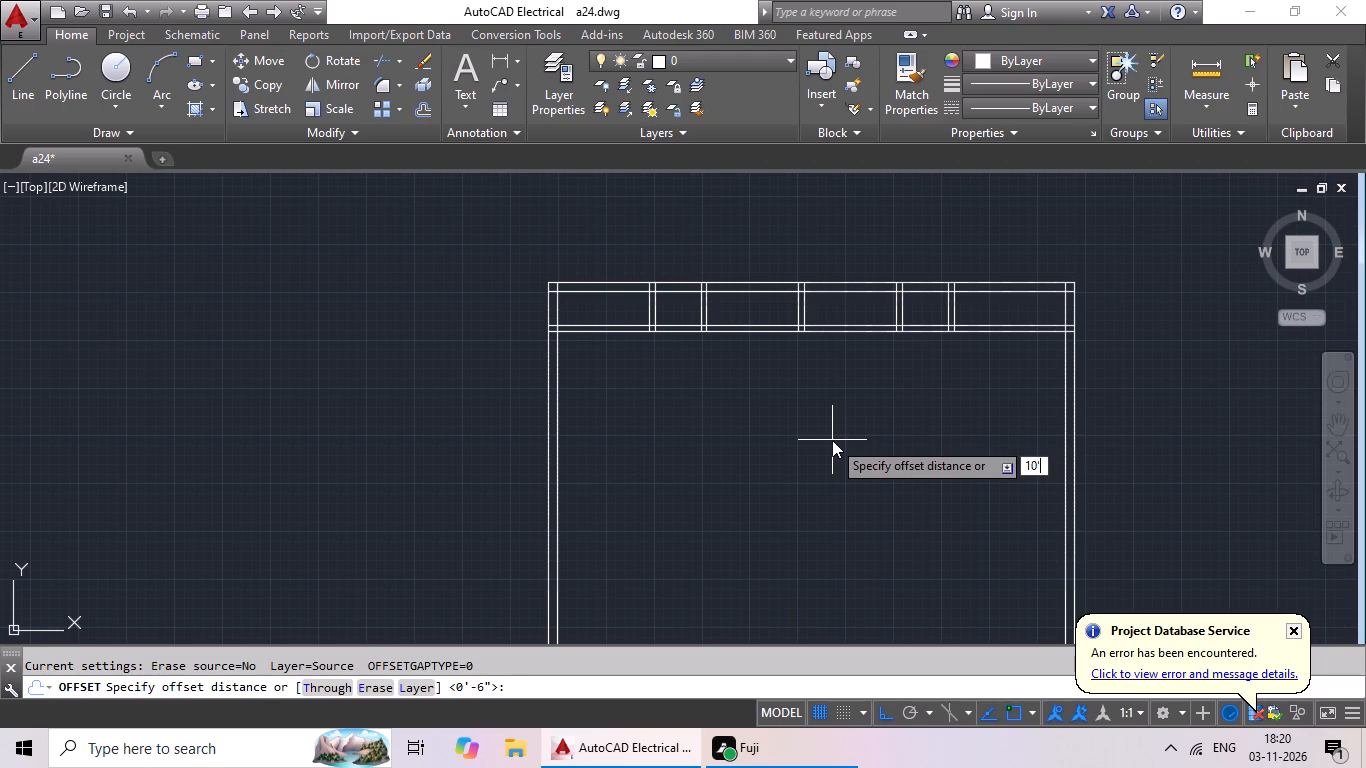
pyautogui.hotkey('shift', '"')
pyautogui.press('Return')
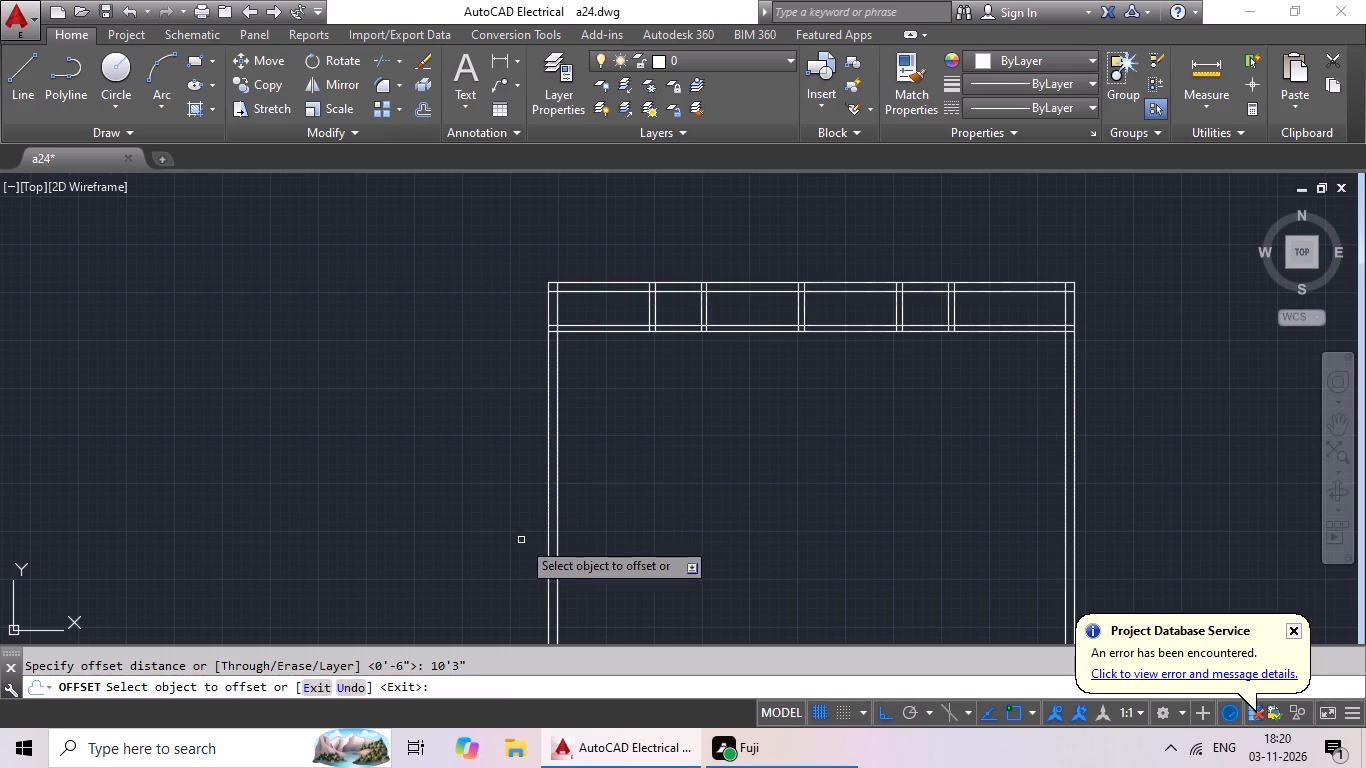
pyautogui.moveTo(555, 522); pyautogui.dragTo(618, 525)
pyautogui.click(831, 553)
pyautogui.press('Escape')
pyautogui.press('Escape')
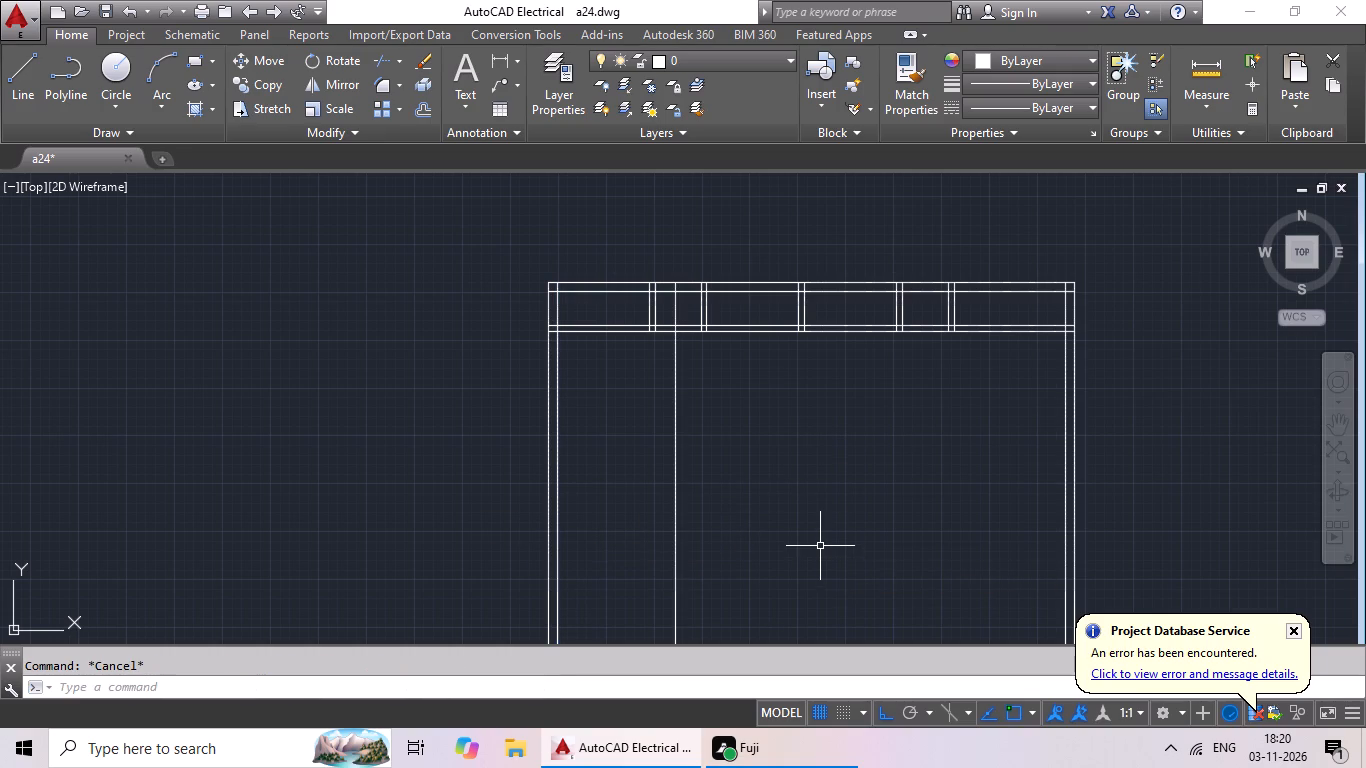
# Offset the new vertical line 10'3" from the left wall by 6" to the right to form a partition.
pyautogui.press('o')
pyautogui.press('Return')
pyautogui.press('6')
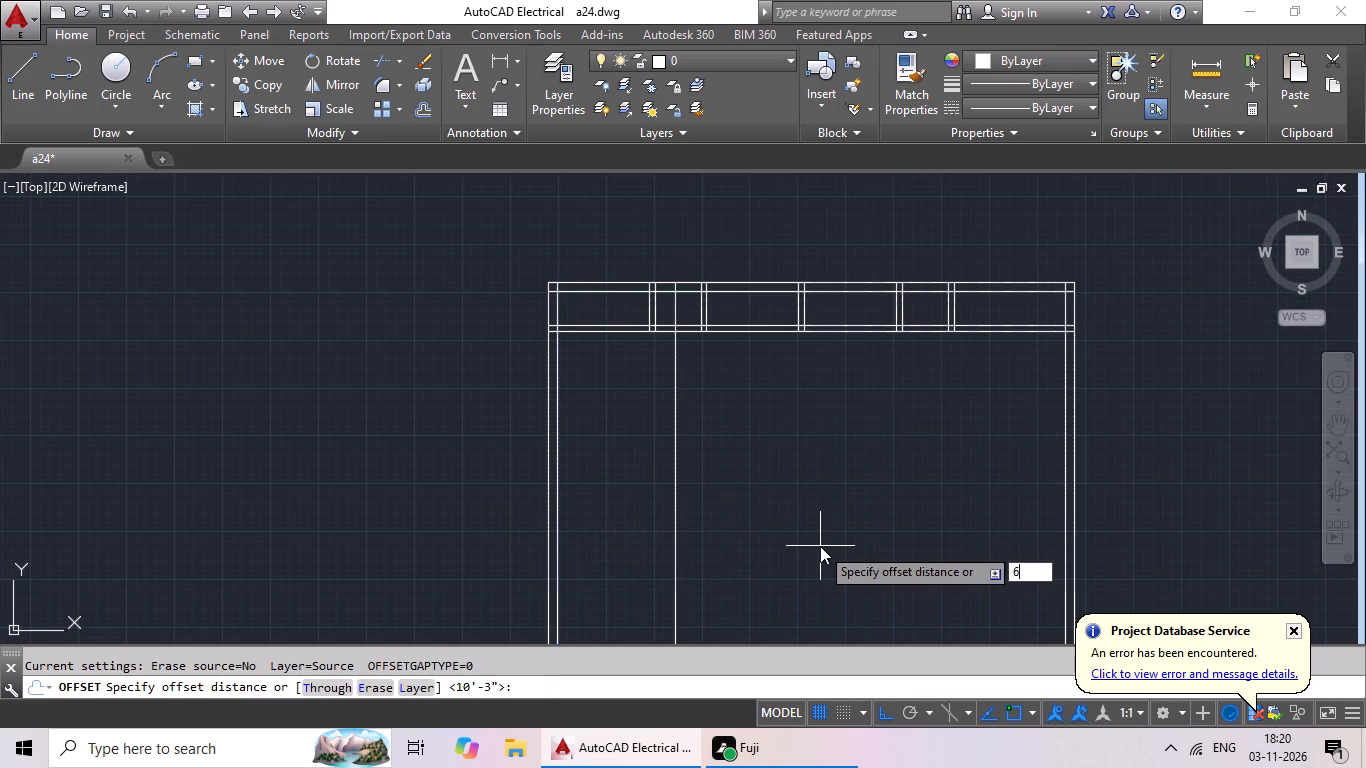
pyautogui.hotkey('shift', '"')
pyautogui.press('Return')
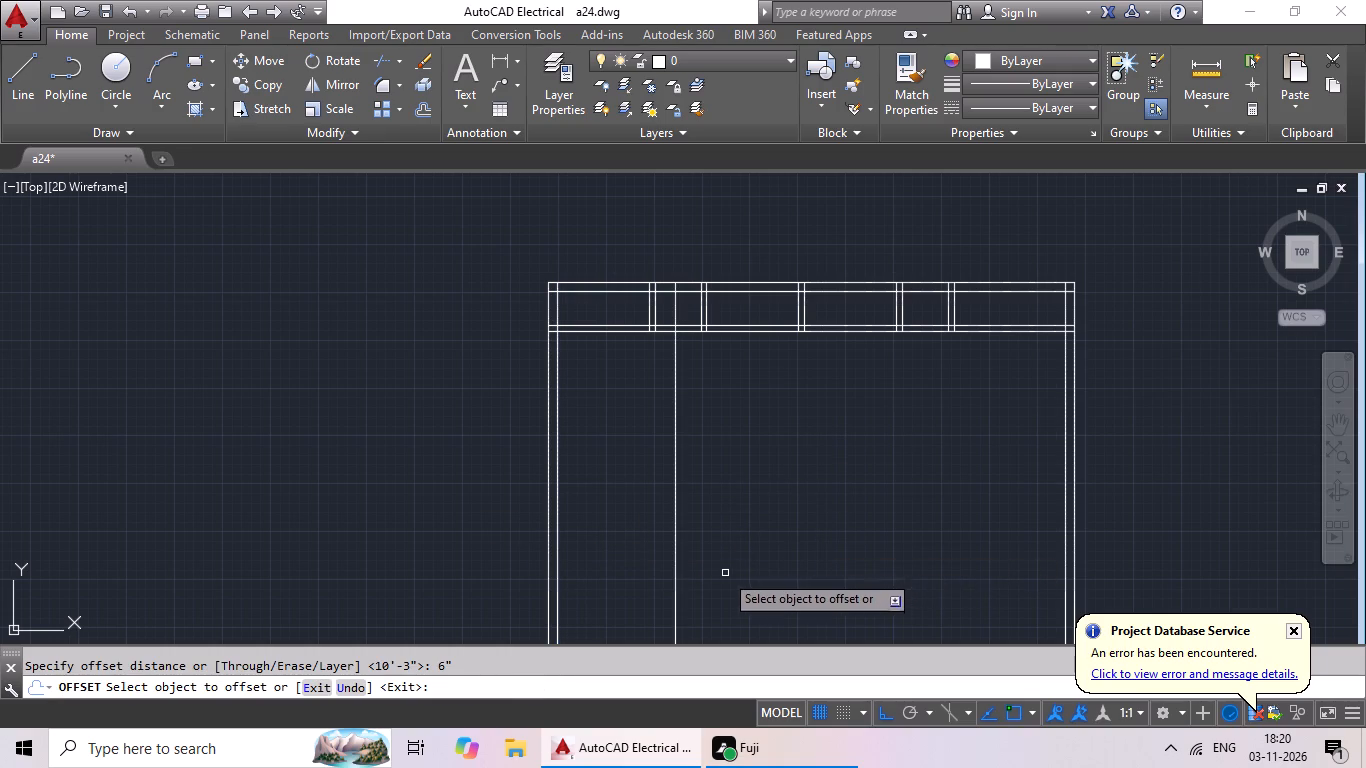
pyautogui.moveTo(674, 583); pyautogui.dragTo(687, 579)
pyautogui.click(718, 574)
pyautogui.press('Escape')
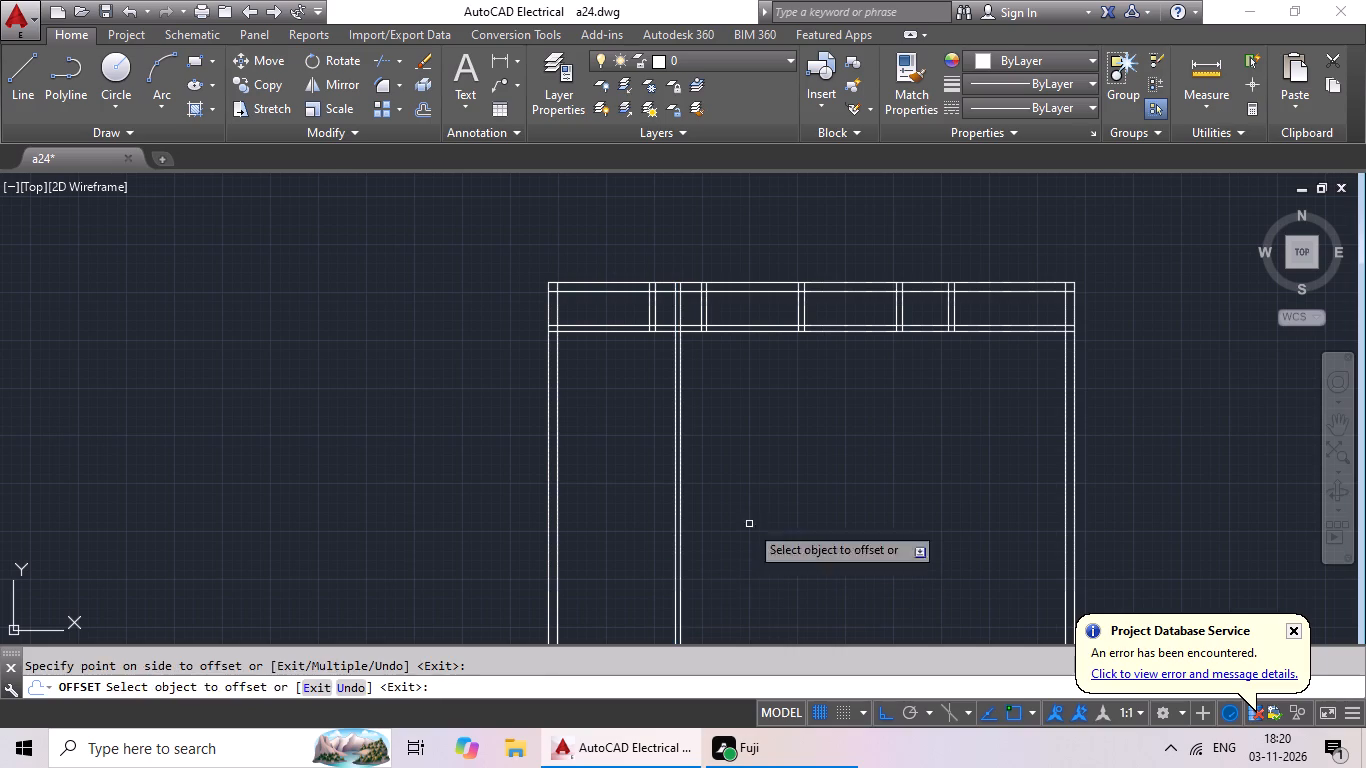
pyautogui.press('Escape')
# Trim the new partition's two lines between the top outer wall and the horizontal partition.
pyautogui.press('t')
pyautogui.write('r')
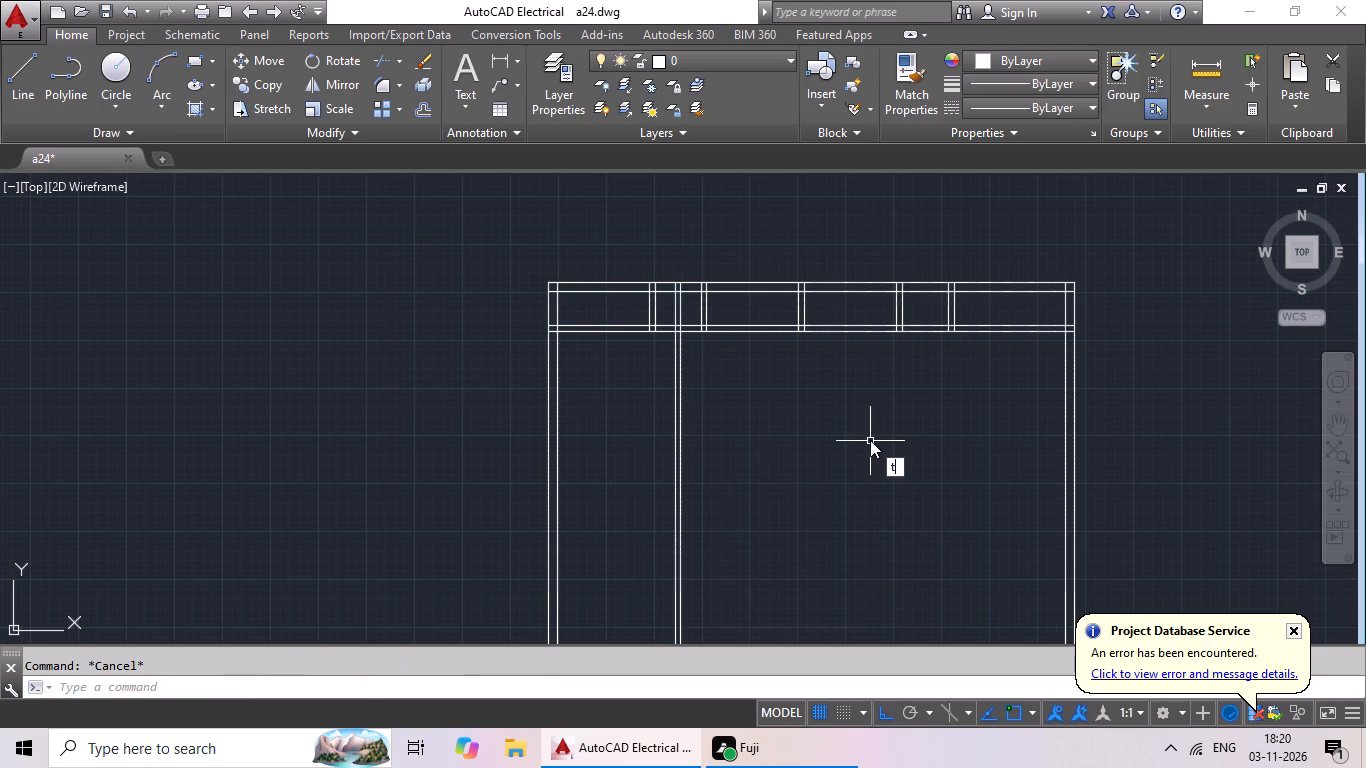
pyautogui.press('space')
pyautogui.press('space')
pyautogui.scroll(4, 672, 298)
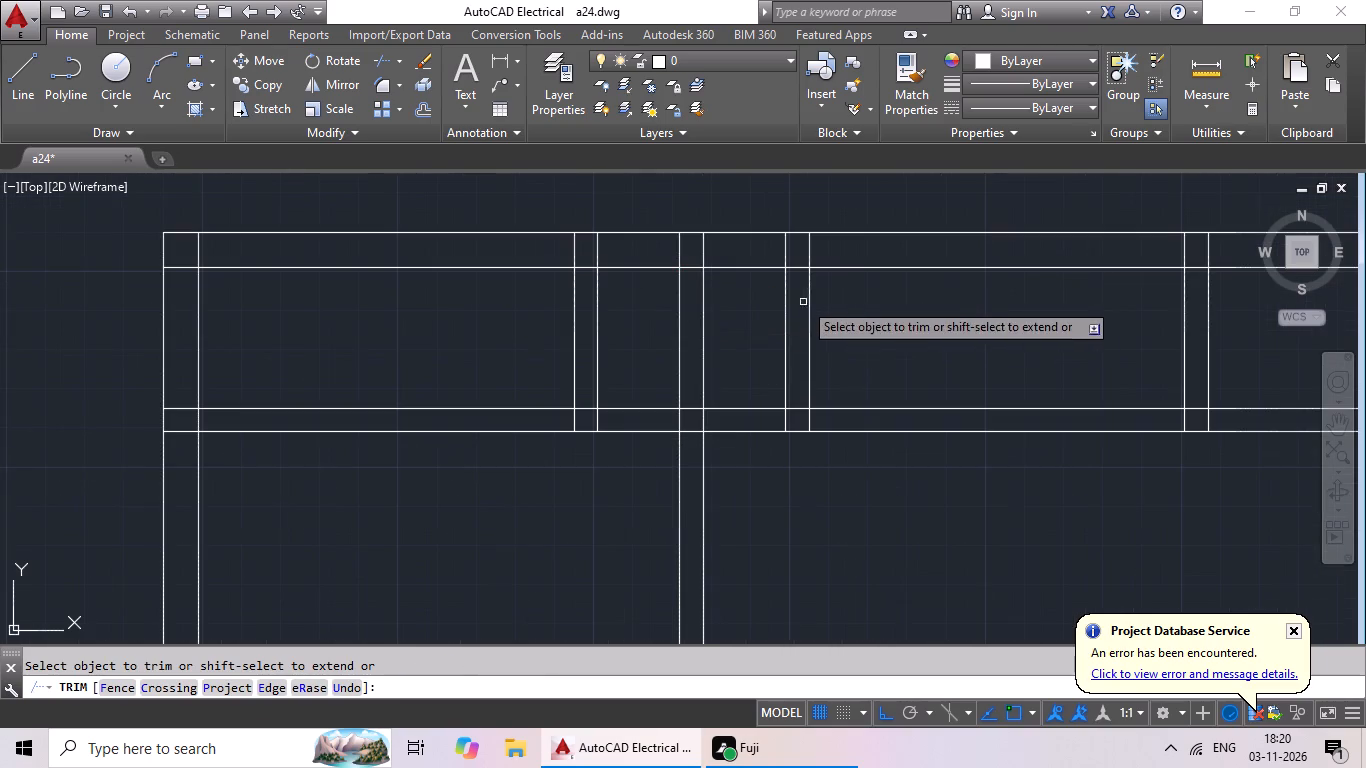
pyautogui.moveTo(753, 311); pyautogui.dragTo(669, 377)
pyautogui.scroll(-2, 693, 373)
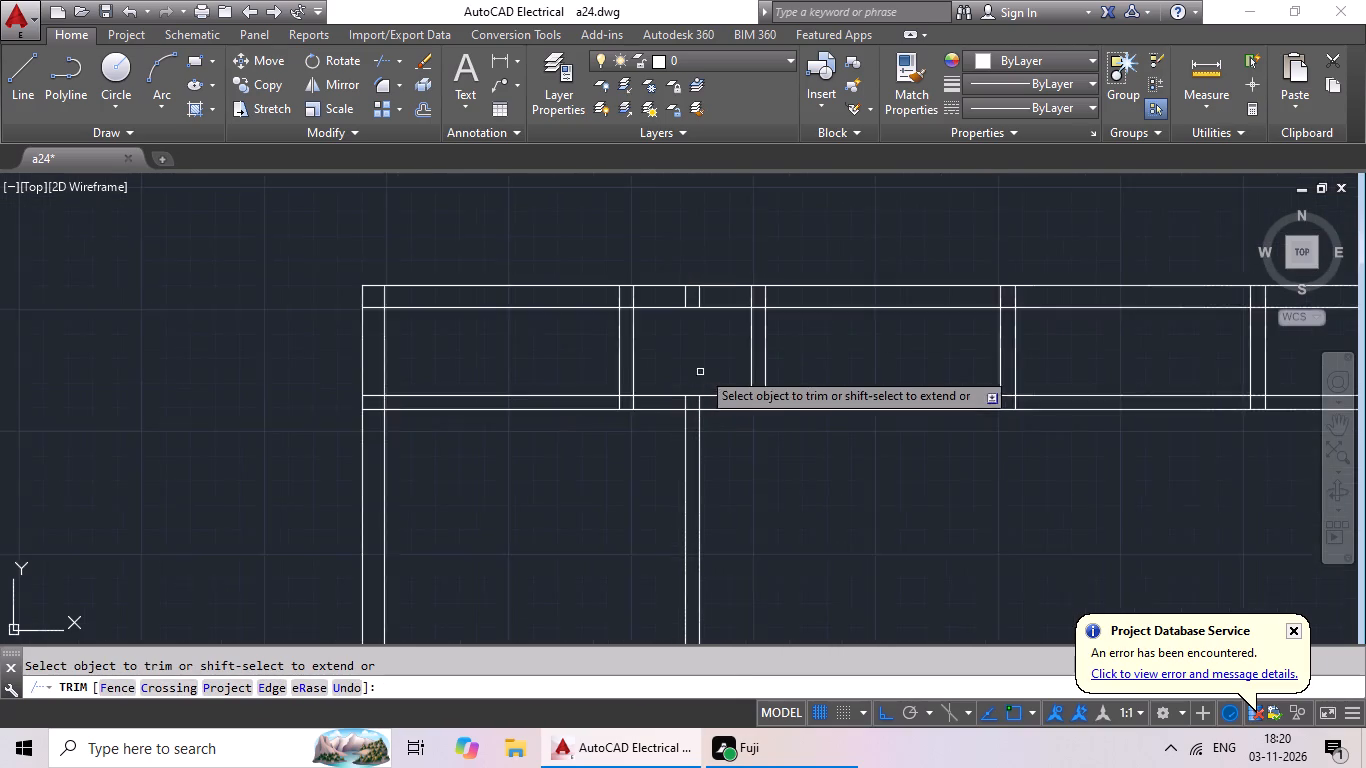
pyautogui.scroll(-1, 701, 370)
pyautogui.moveTo(797, 513); pyautogui.dragTo(707, 282, button='middle')
pyautogui.press('Escape')
pyautogui.press('Escape')
pyautogui.press('Escape')
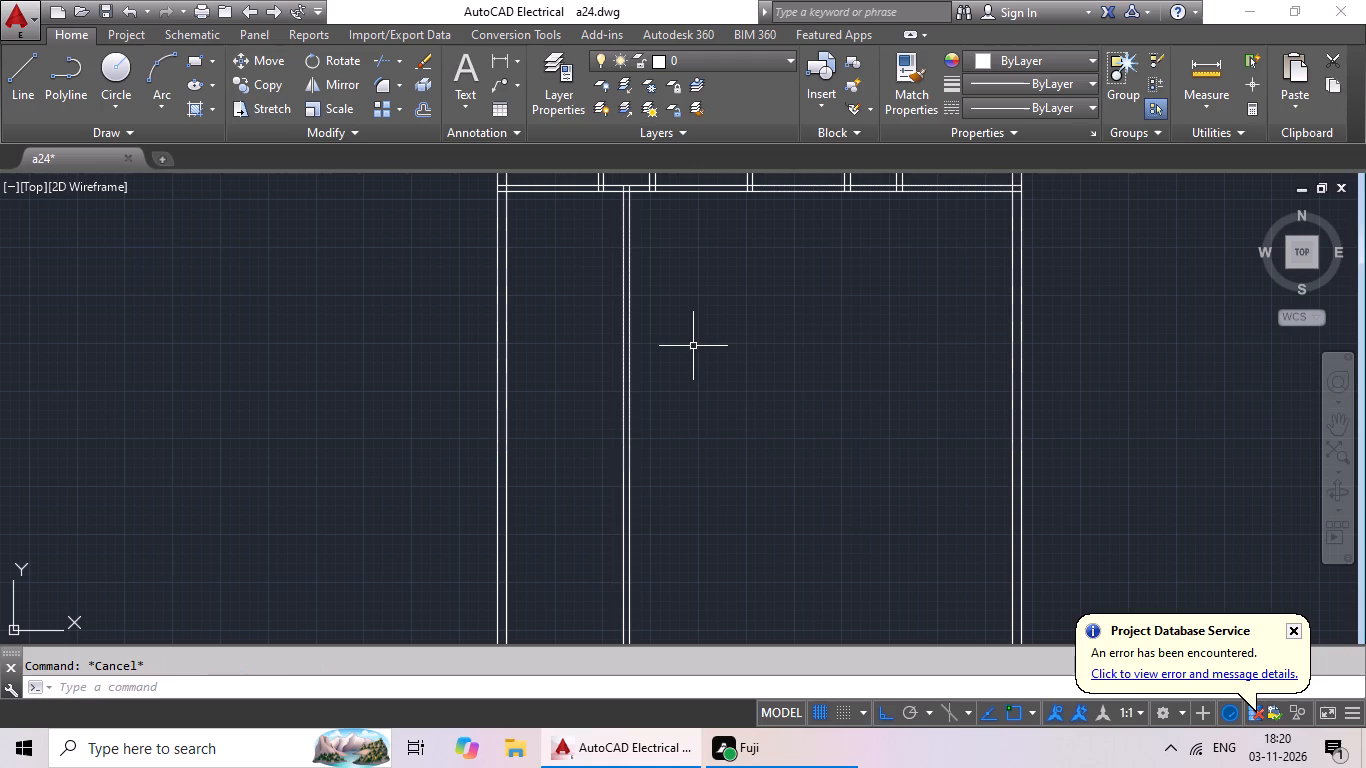
# Offset the right line of the first partition below the horizontal partition 10'3" to the right.
pyautogui.press('o')
pyautogui.press('Return')
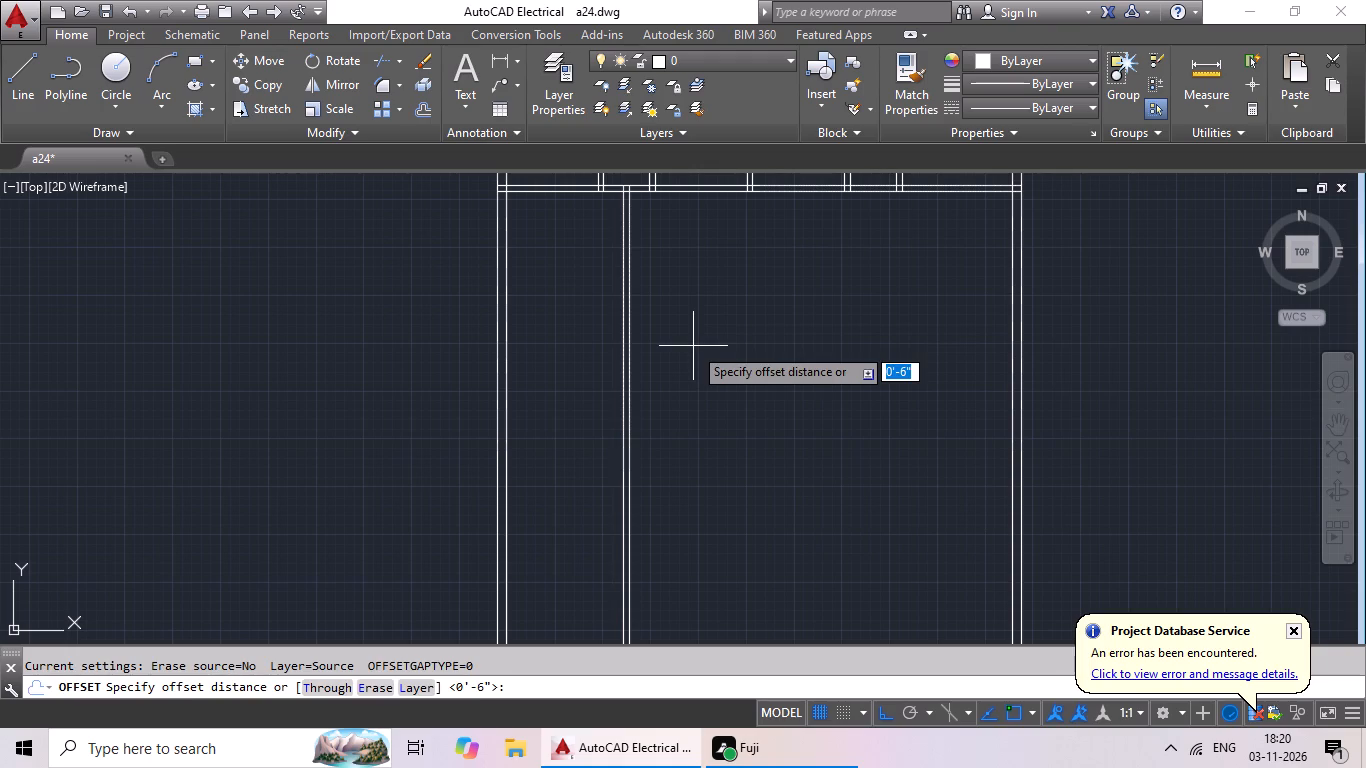
pyautogui.write('10\'3"')
pyautogui.press('Return')
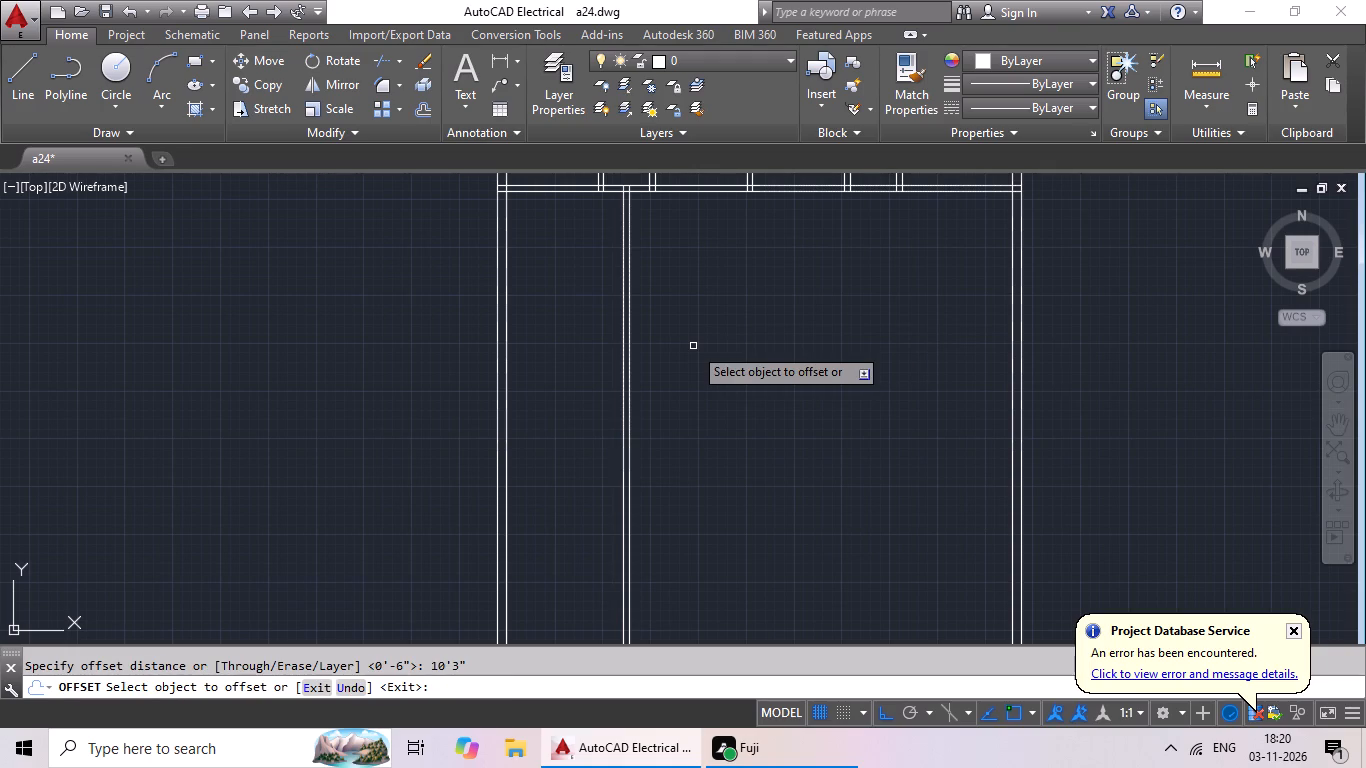
pyautogui.click(627, 389)
pyautogui.click(646, 376)
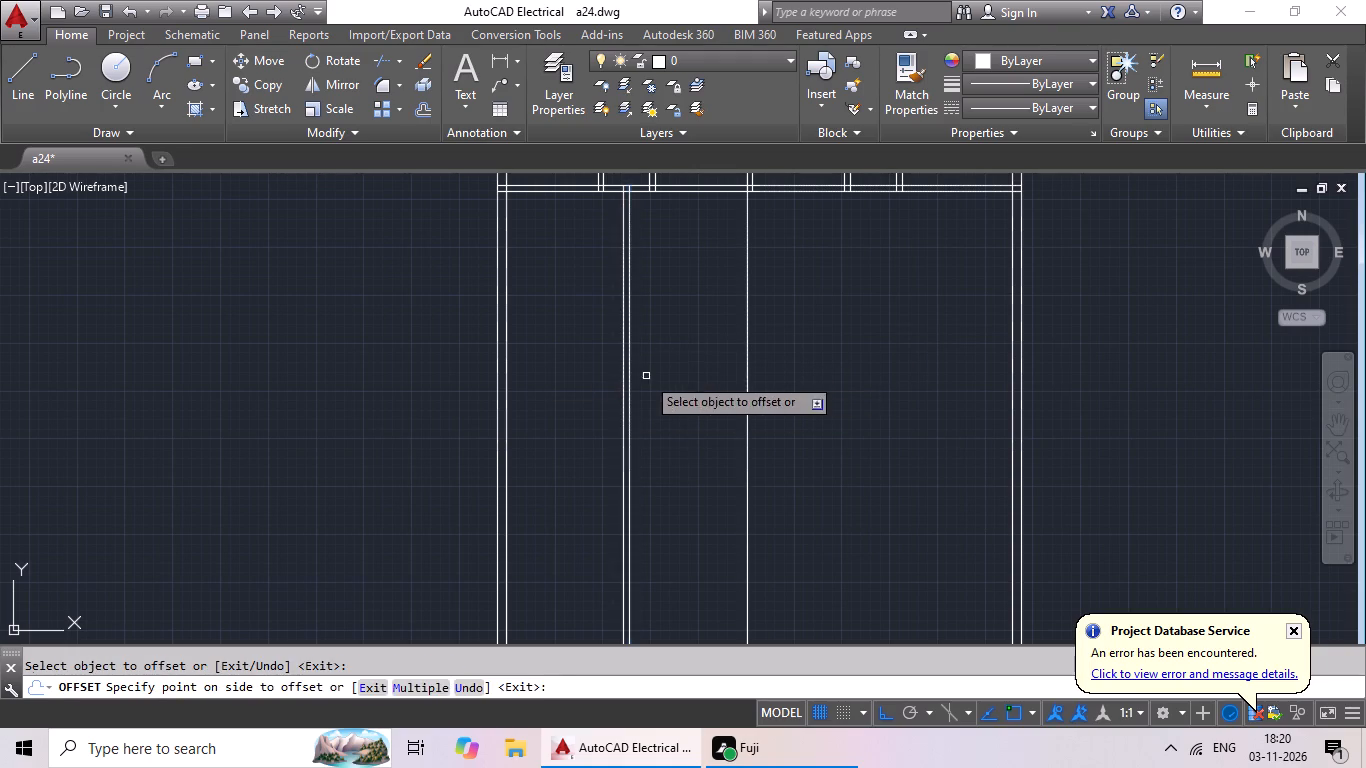
pyautogui.press('Escape')
pyautogui.press('Escape')
# Offset the new vertical line 10'3" from the first lower partition by 6" to the right to form a second lower partition.
pyautogui.press('o')
pyautogui.press('Return')
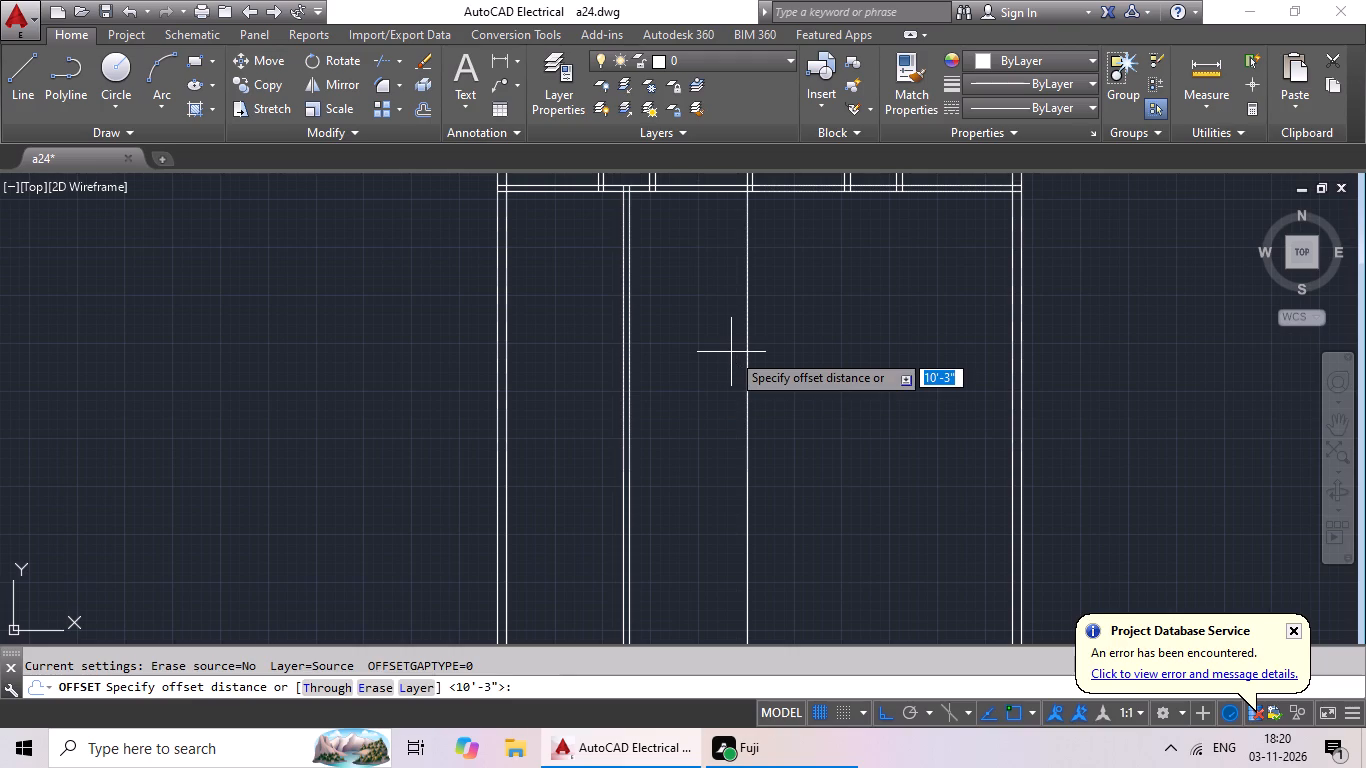
pyautogui.write('6"')
pyautogui.press('Return')
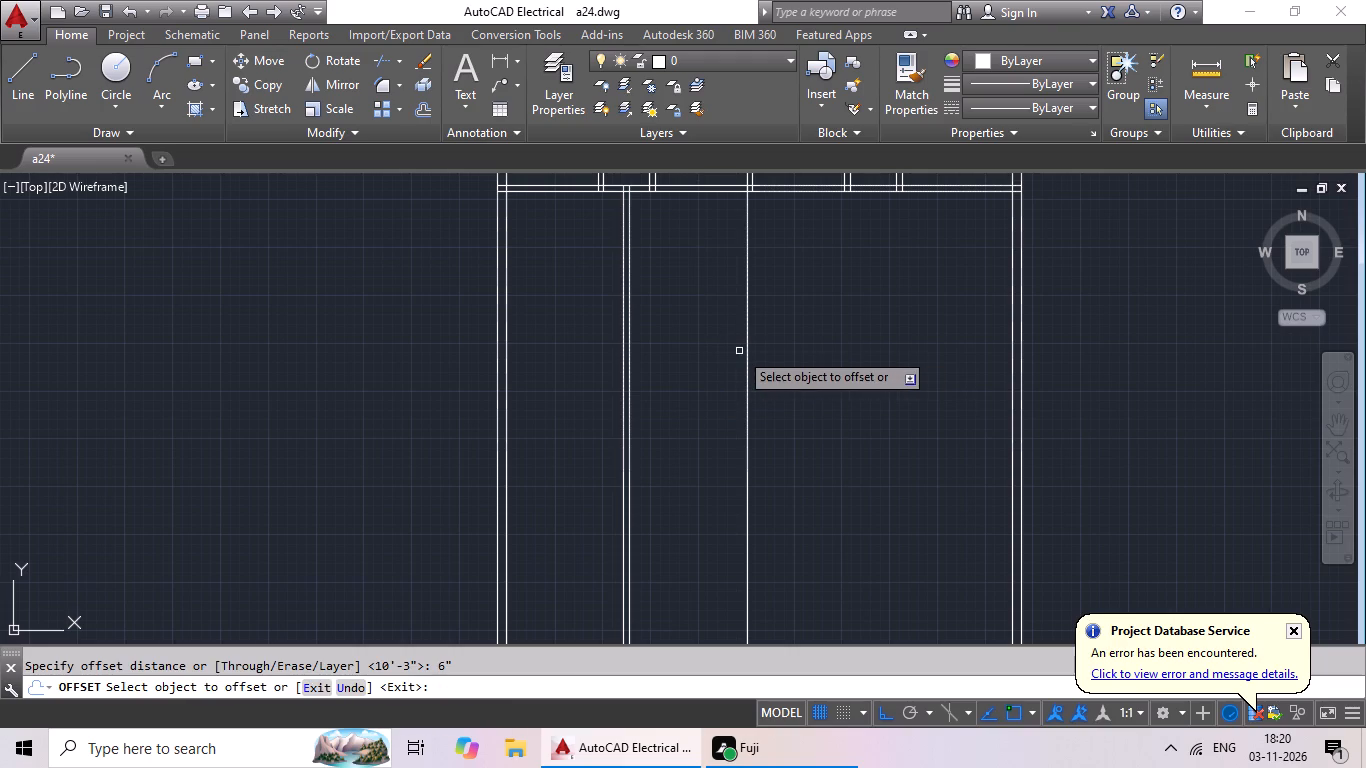
pyautogui.moveTo(743, 419); pyautogui.dragTo(762, 418)
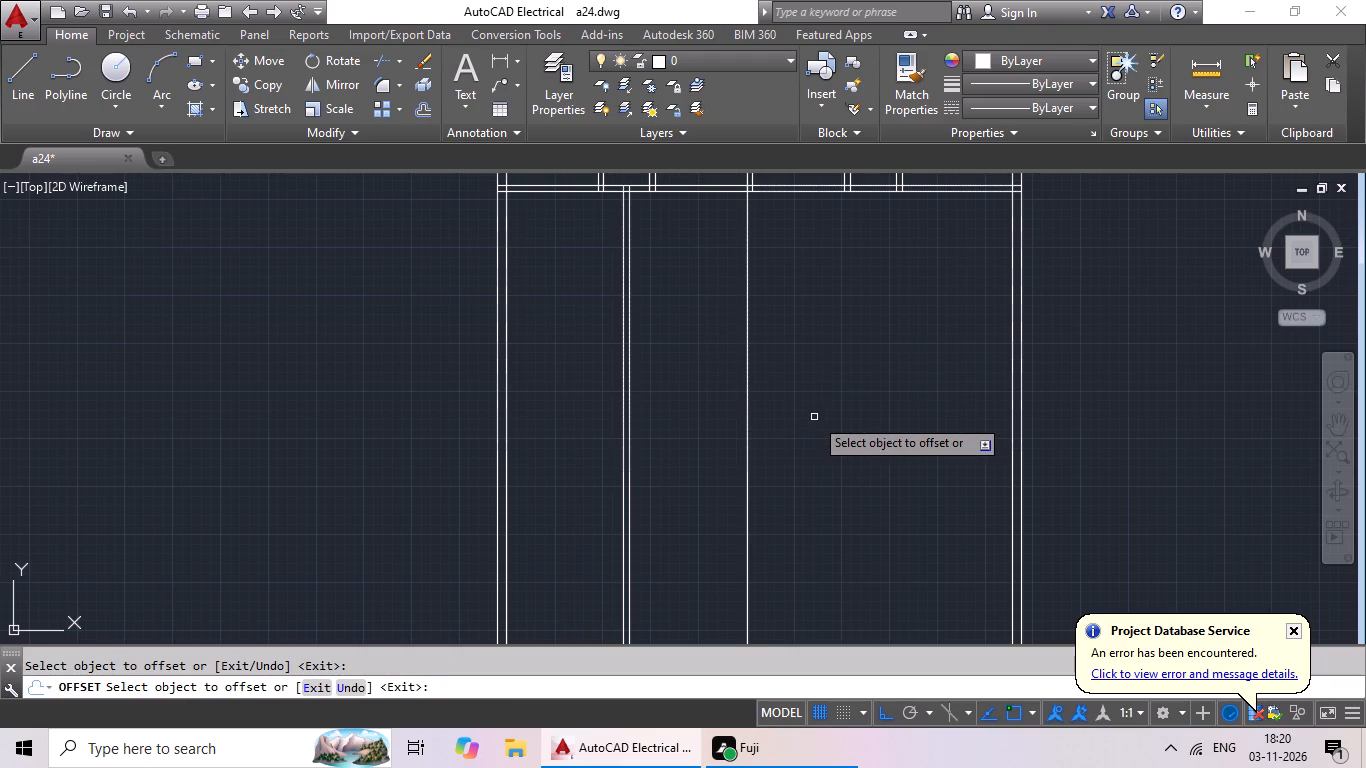
pyautogui.moveTo(748, 459); pyautogui.dragTo(785, 448)
pyautogui.click(792, 446)
pyautogui.press('Escape')
pyautogui.press('Escape')
pyautogui.press('Escape')
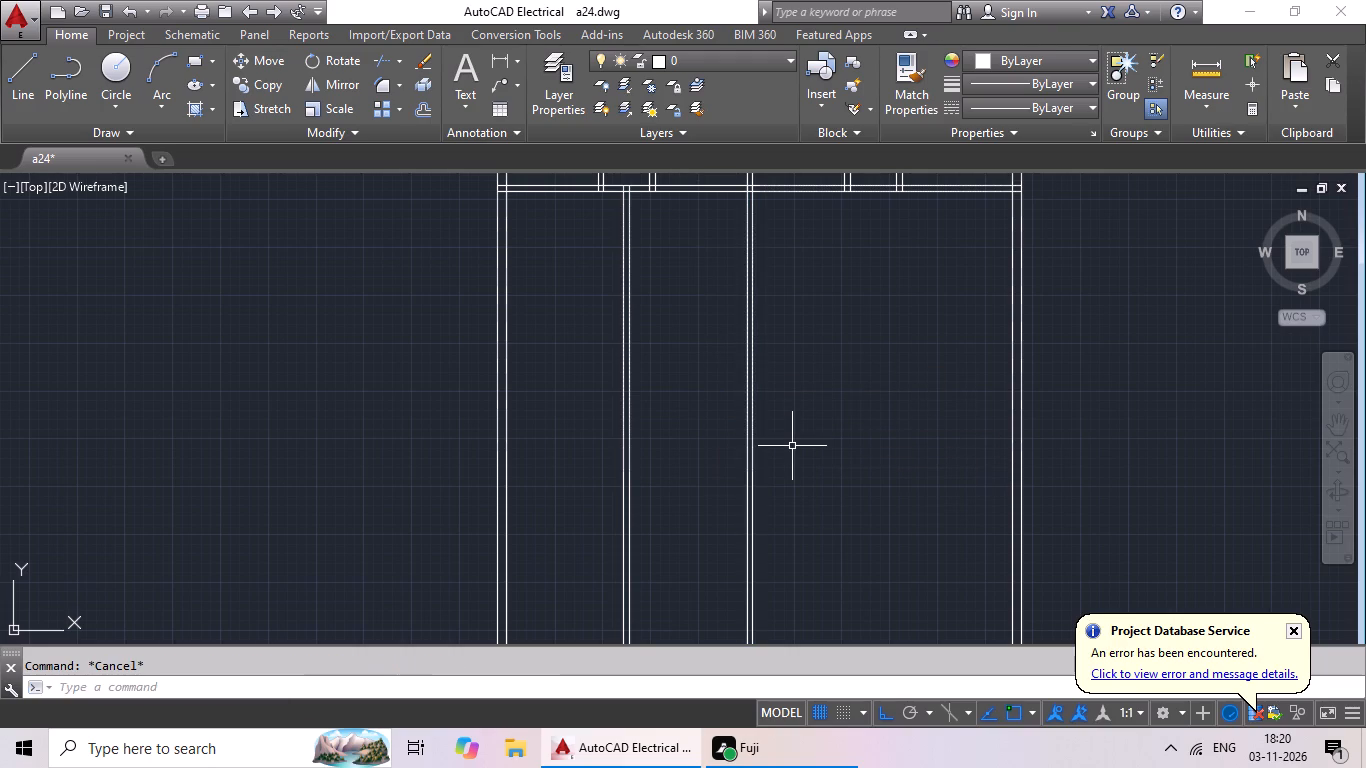
# Offset the right line of the second lower partition 10'3" to the right.
pyautogui.press('o')
pyautogui.press('Return')
pyautogui.write("10'")
pyautogui.write('3"')
pyautogui.press('Return')
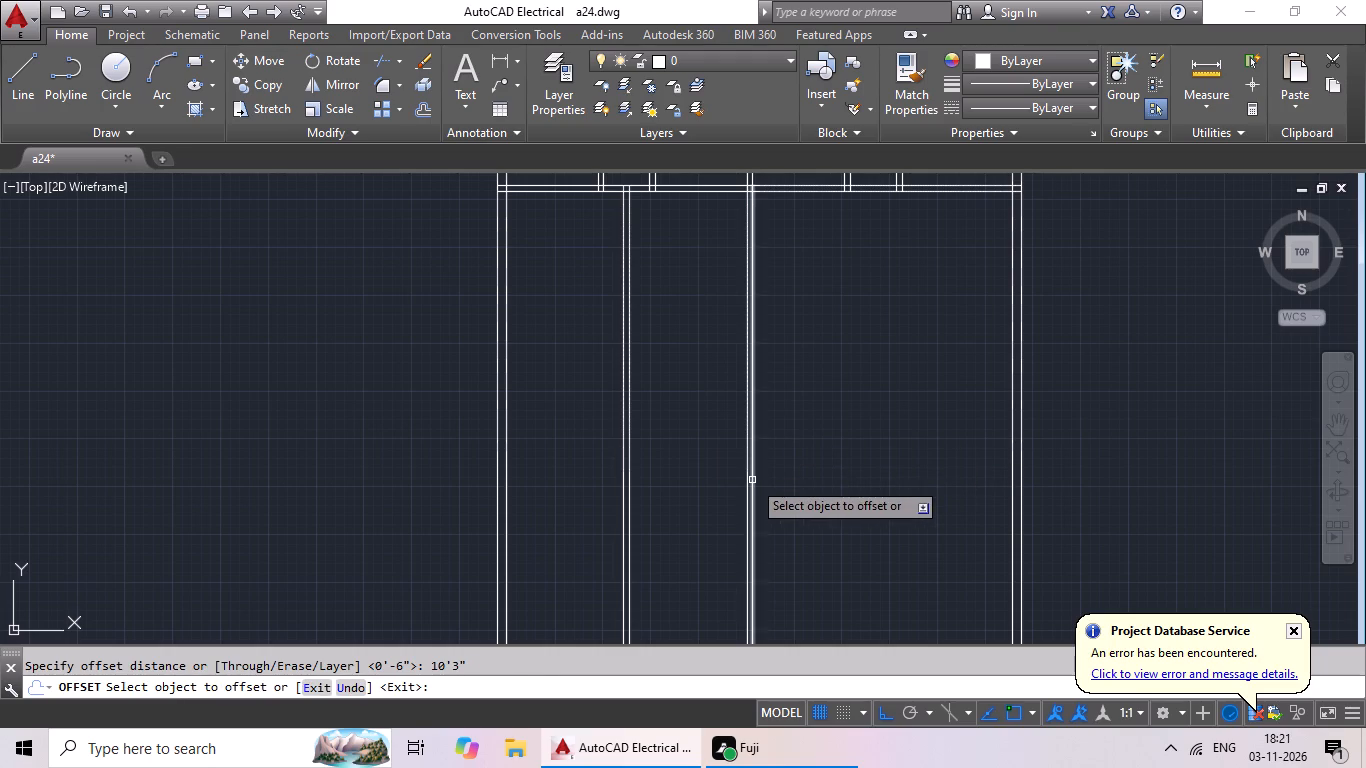
pyautogui.moveTo(752, 480); pyautogui.dragTo(773, 483)
pyautogui.click(834, 489)
pyautogui.press('Escape')
pyautogui.press('Escape')
pyautogui.press('Escape')
# Offset the new vertical line 10'3" from the second lower partition by 6" to the right to form a third lower partition.
pyautogui.press('o')
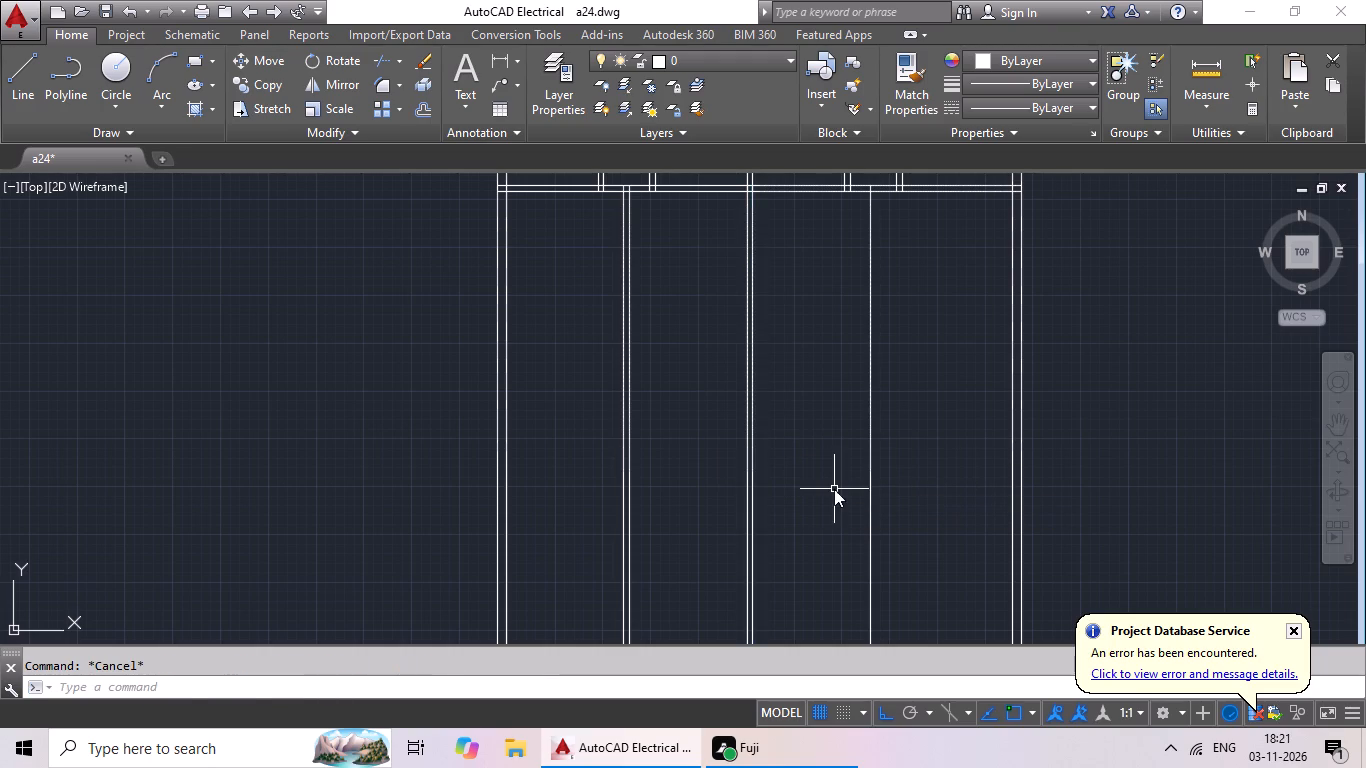
pyautogui.press('Return')
pyautogui.write('6"')
pyautogui.press('Return')
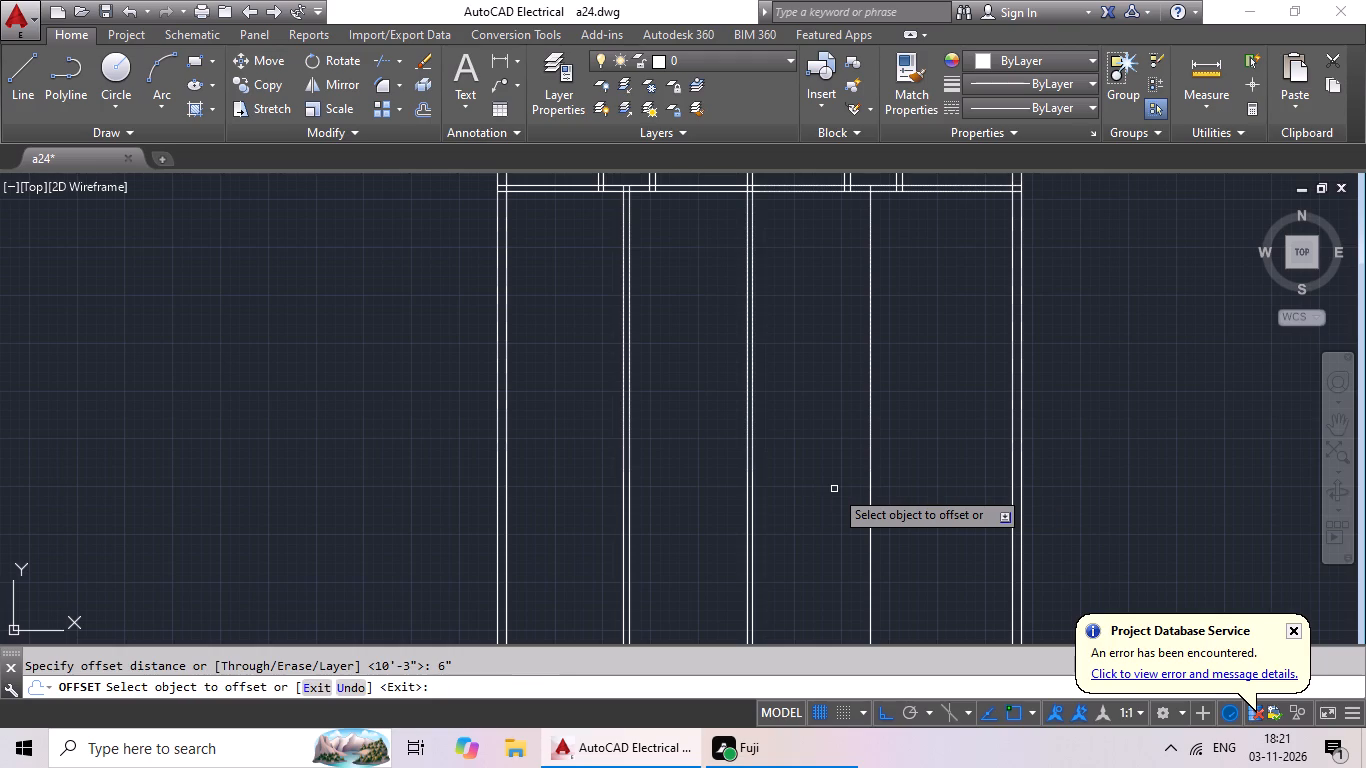
pyautogui.moveTo(868, 466); pyautogui.dragTo(888, 462)
pyautogui.click(907, 458)
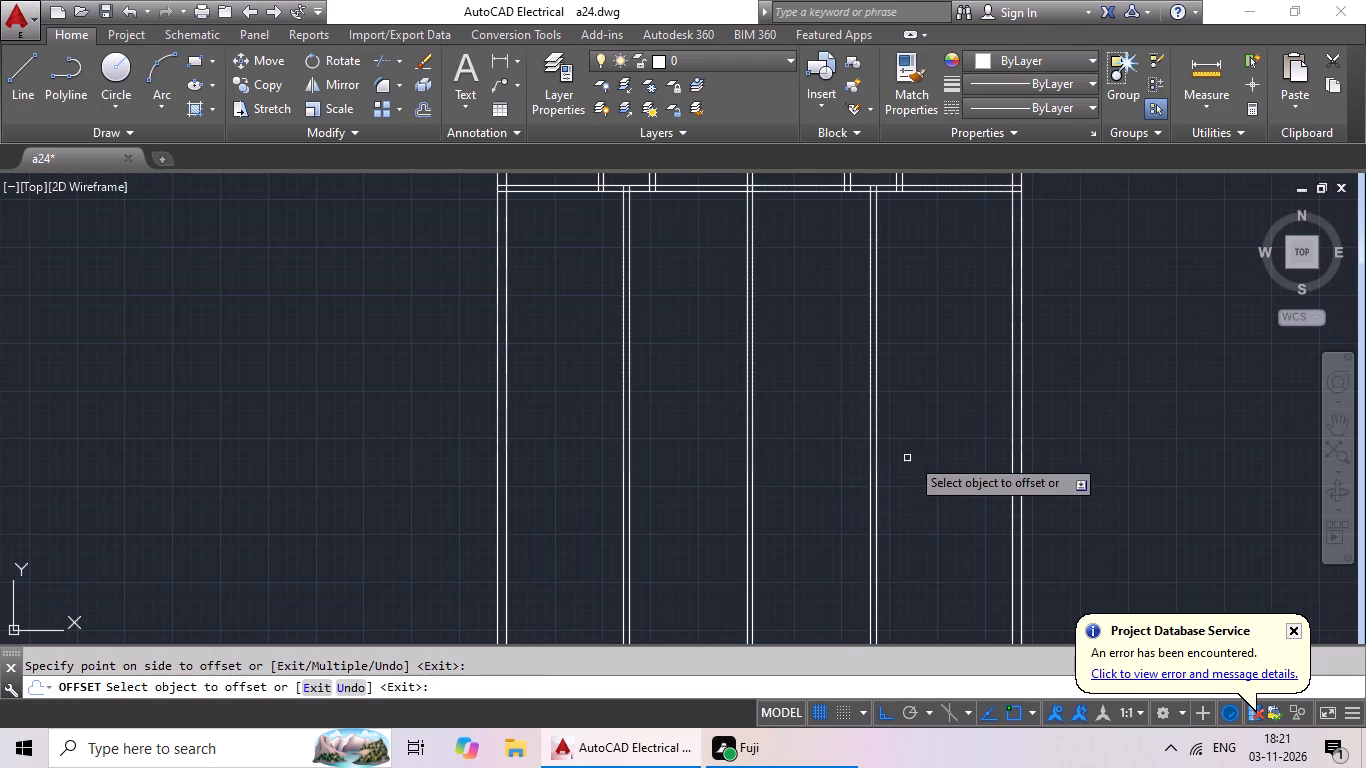
pyautogui.moveTo(932, 434); pyautogui.dragTo(807, 518, button='middle')
pyautogui.press('Escape')
pyautogui.press('Escape')
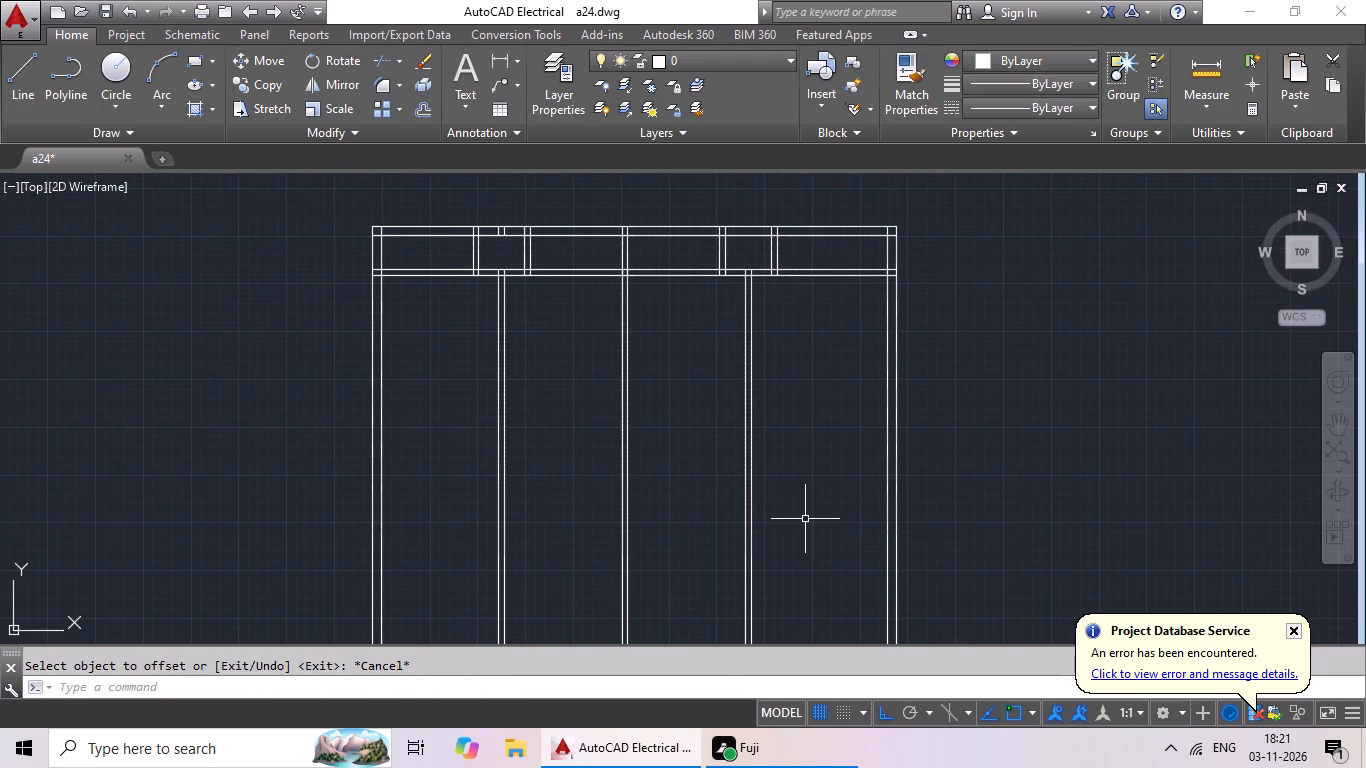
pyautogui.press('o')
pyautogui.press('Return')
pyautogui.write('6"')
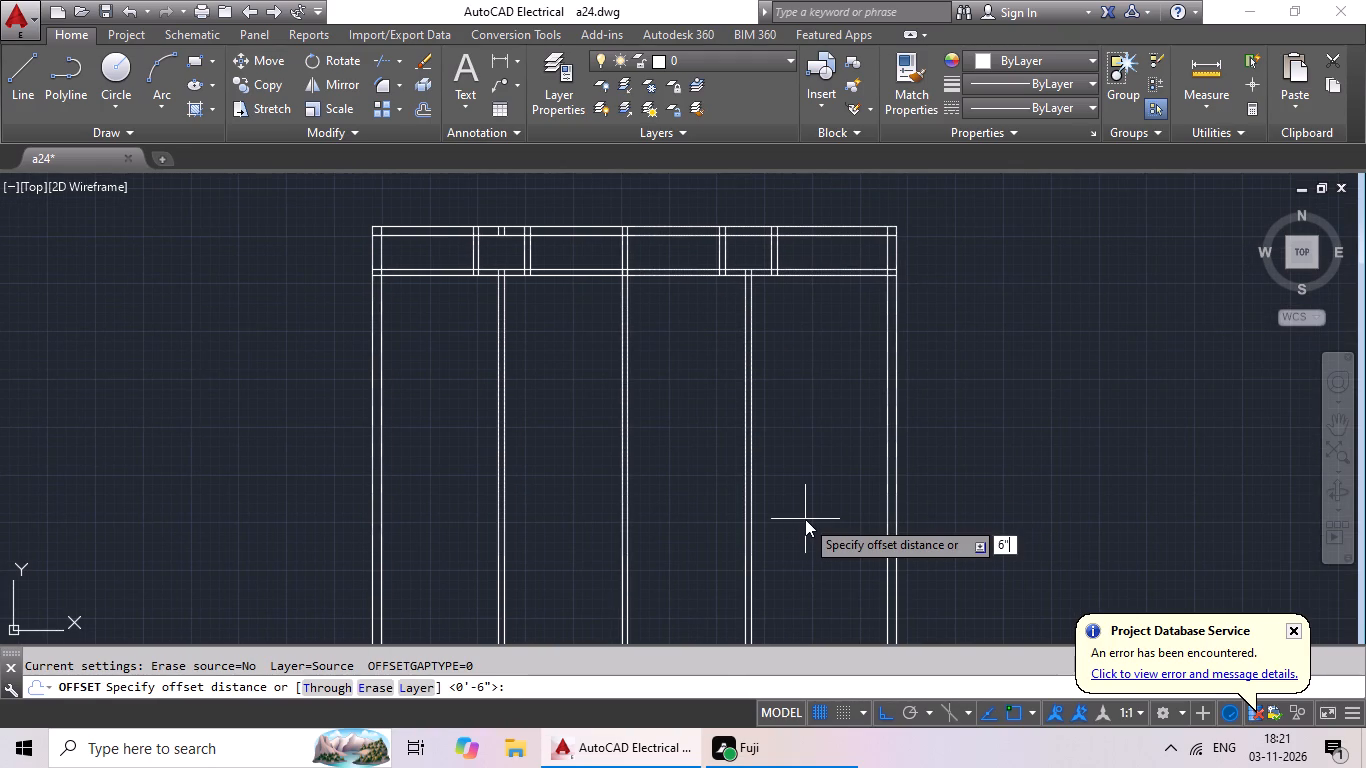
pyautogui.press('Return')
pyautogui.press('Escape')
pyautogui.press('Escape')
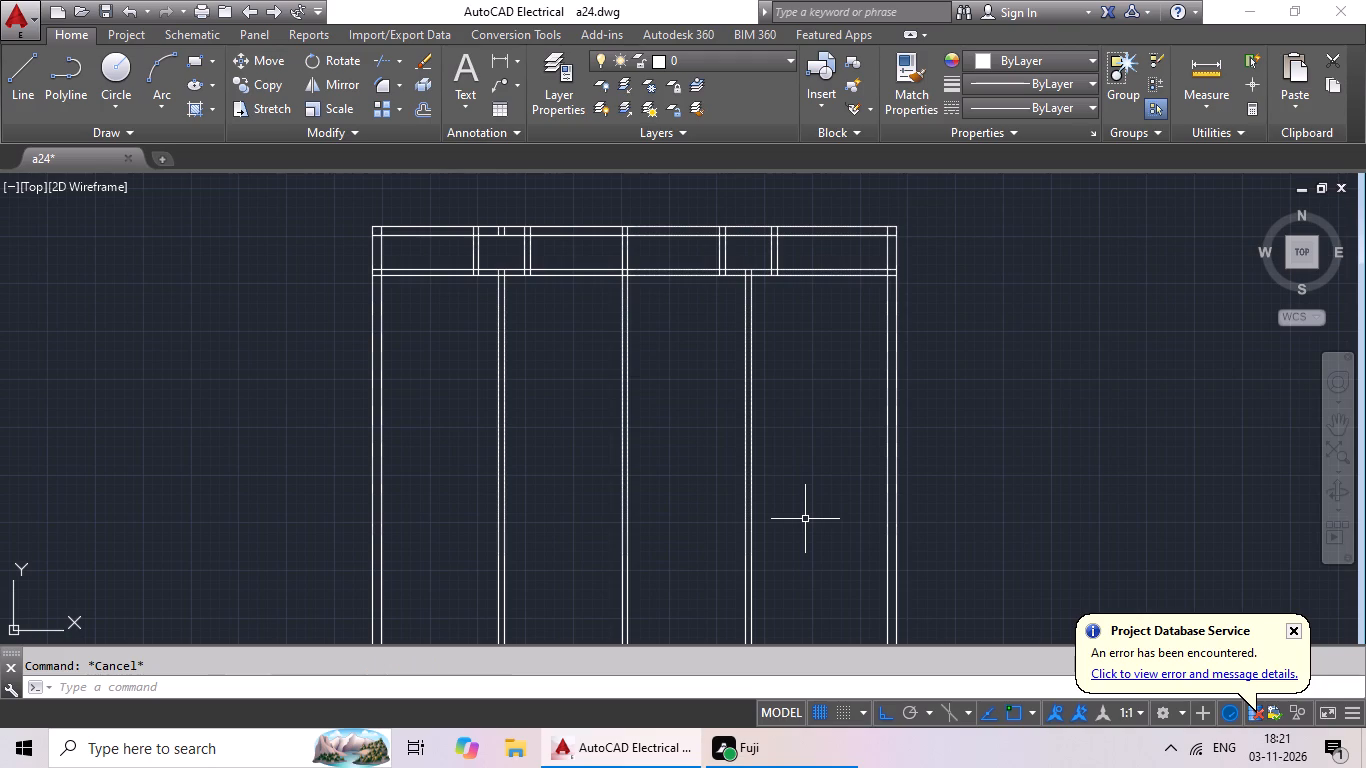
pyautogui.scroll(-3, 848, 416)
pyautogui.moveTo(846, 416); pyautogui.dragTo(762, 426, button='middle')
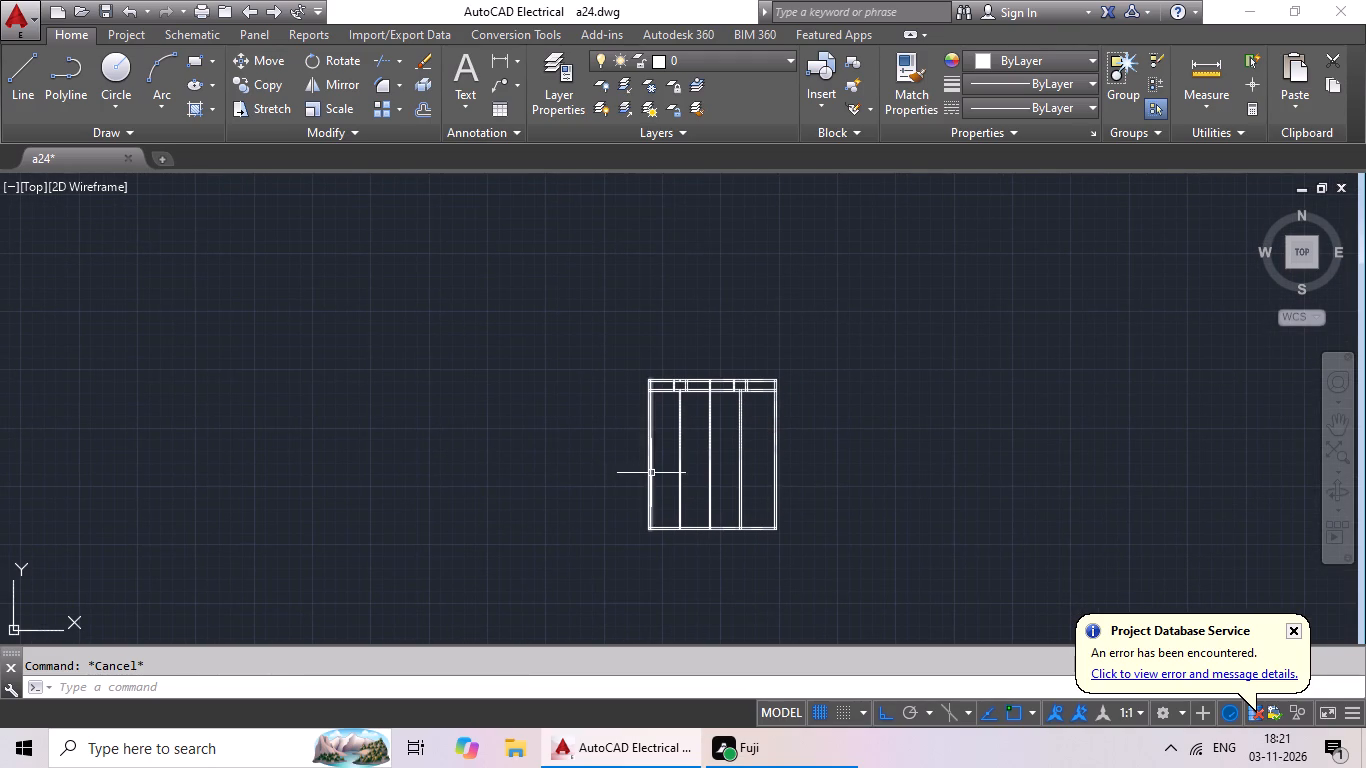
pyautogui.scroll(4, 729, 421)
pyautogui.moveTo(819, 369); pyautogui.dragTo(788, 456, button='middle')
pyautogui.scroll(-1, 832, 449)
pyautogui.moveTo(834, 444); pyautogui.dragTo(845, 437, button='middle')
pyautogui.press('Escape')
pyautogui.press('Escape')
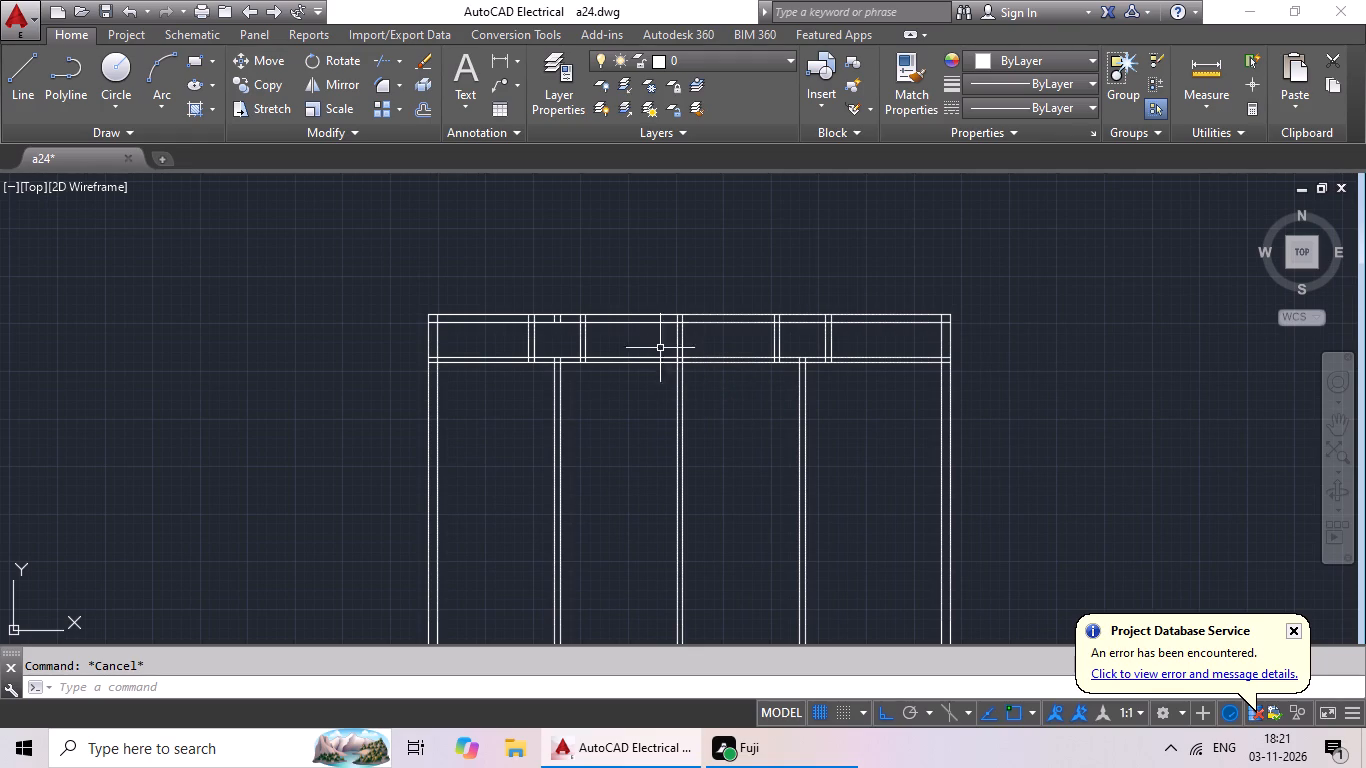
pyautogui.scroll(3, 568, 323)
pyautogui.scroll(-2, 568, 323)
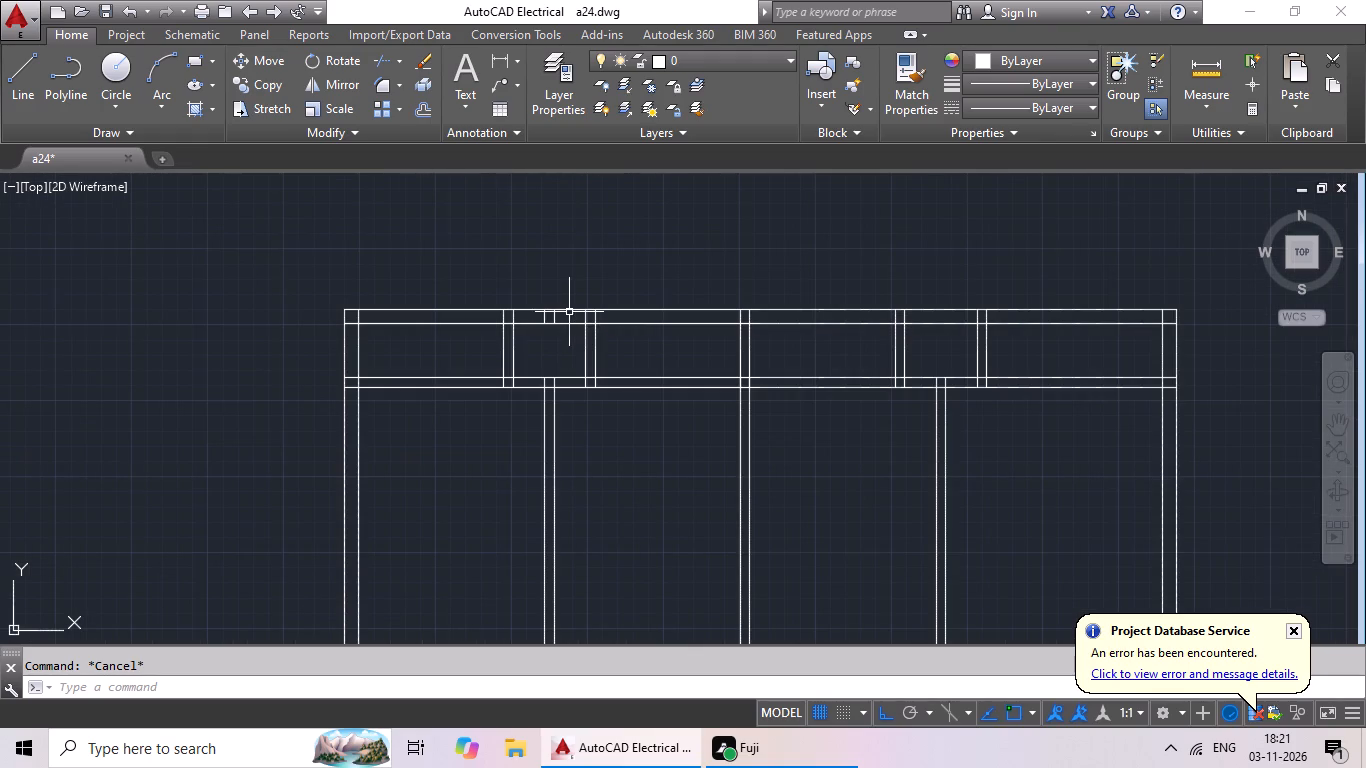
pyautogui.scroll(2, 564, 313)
# Erase the two short leftover lines of the first lower partition inside the top outer wall.
pyautogui.scroll(3, 564, 313)
pyautogui.moveTo(596, 275); pyautogui.dragTo(582, 283)
pyautogui.moveTo(572, 305); pyautogui.dragTo(297, 347)
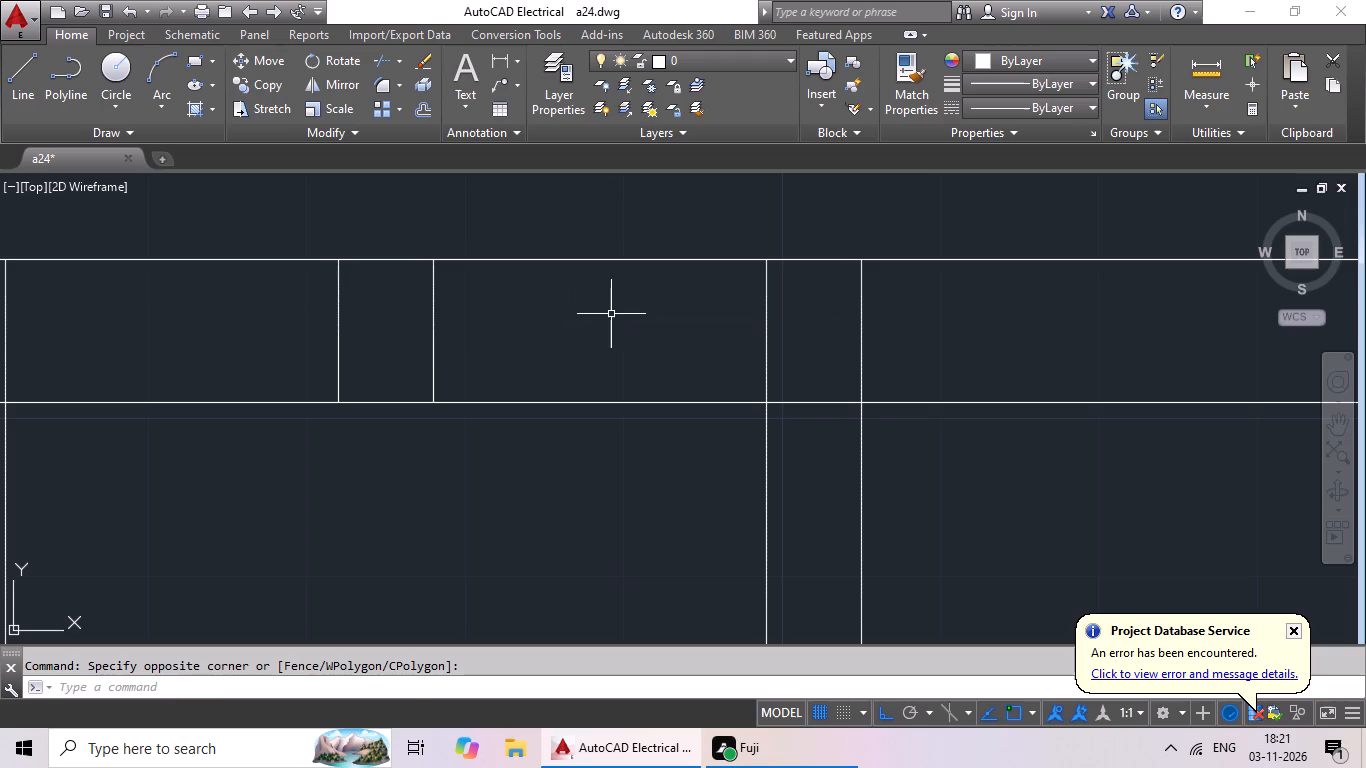
pyautogui.moveTo(612, 314); pyautogui.dragTo(242, 358)
pyautogui.press('Delete')
pyautogui.scroll(-5, 319, 357)
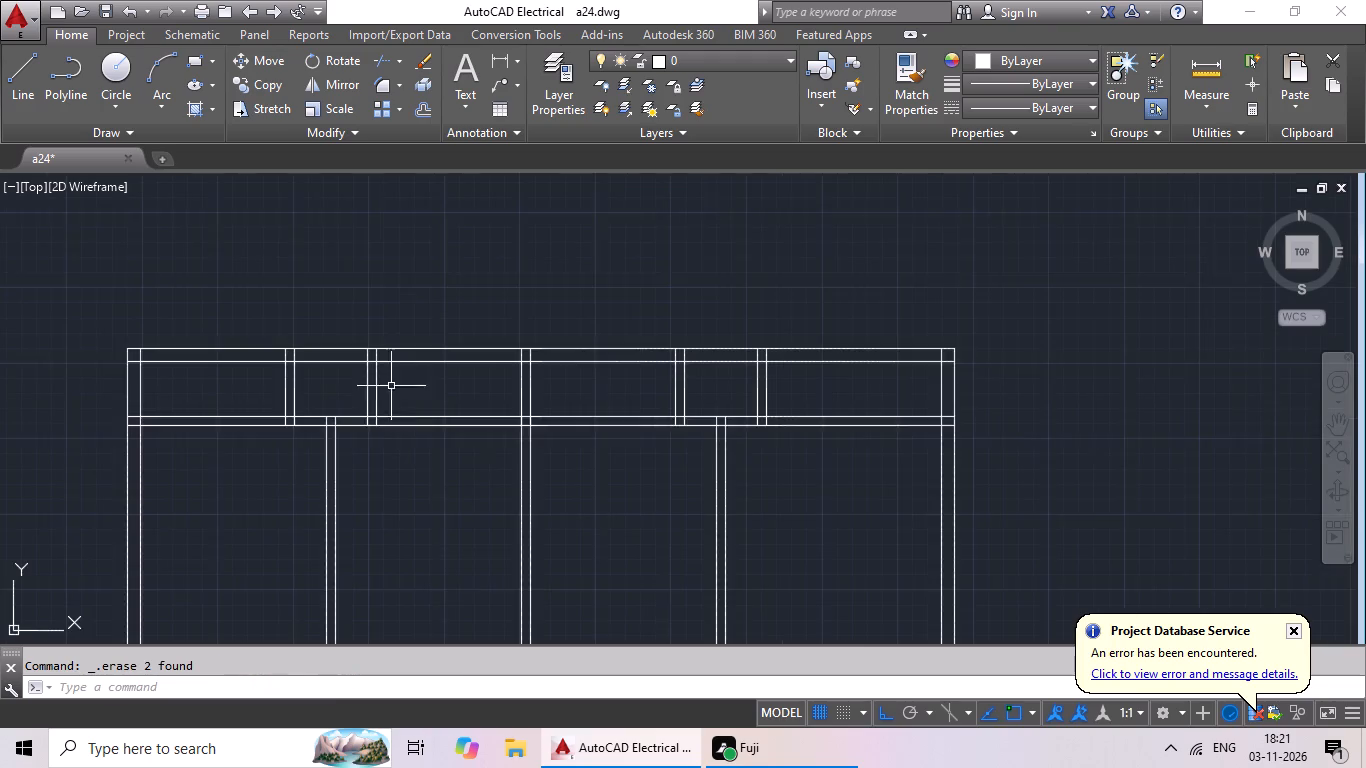
# Offset the lower line of the horizontal partition under the top strip 12' downward.
pyautogui.moveTo(400, 424); pyautogui.dragTo(563, 350, button='middle')
pyautogui.moveTo(489, 474); pyautogui.dragTo(622, 394, button='middle')
pyautogui.press('Escape')
pyautogui.moveTo(677, 402); pyautogui.dragTo(662, 346, button='middle')
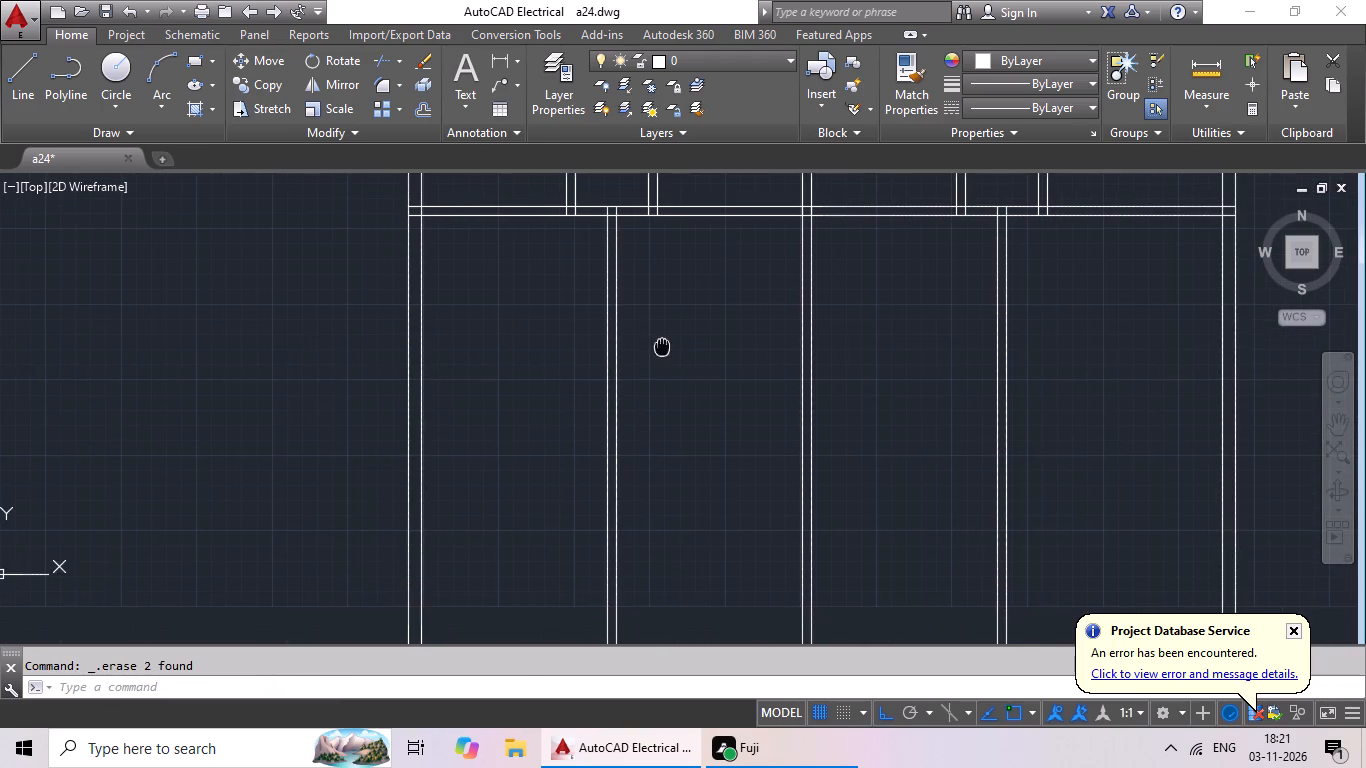
pyautogui.press('Escape')
pyautogui.press('Escape')
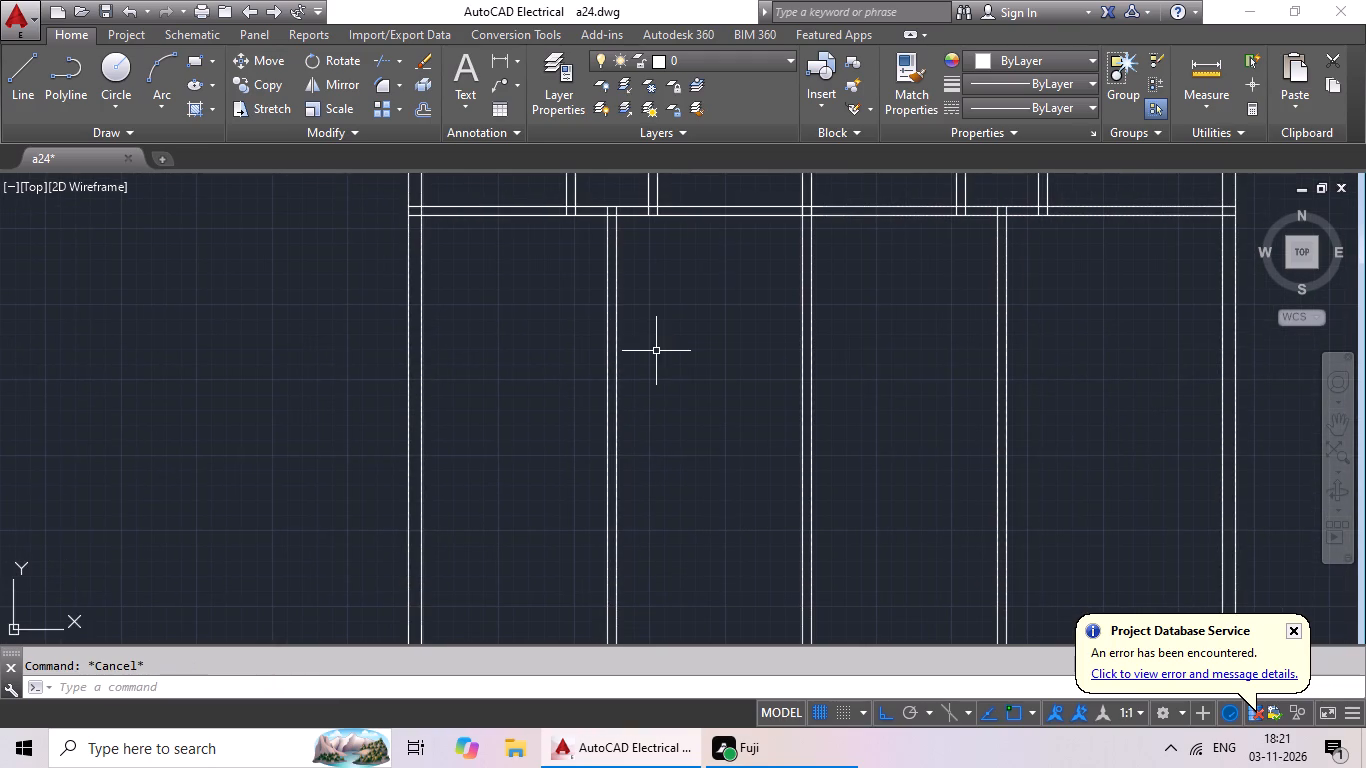
pyautogui.press('o')
pyautogui.press('Return')
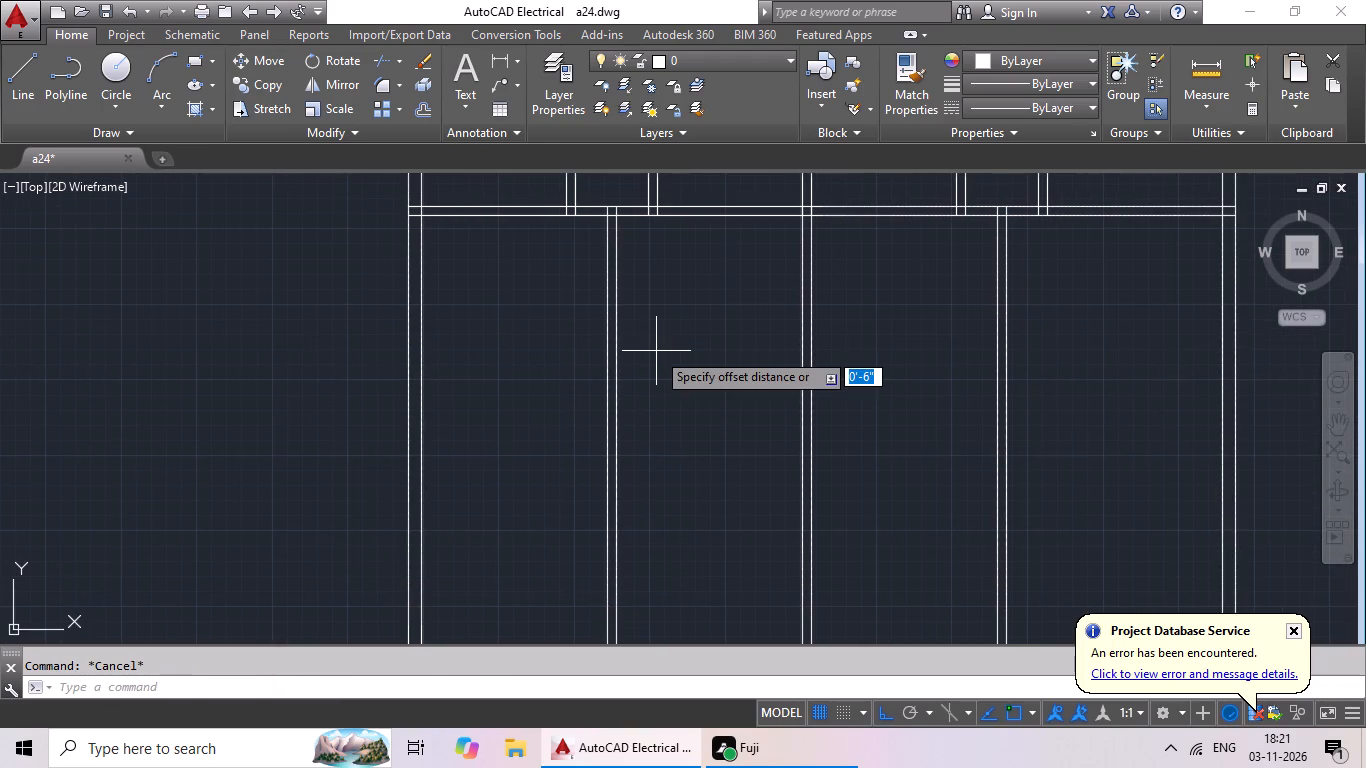
pyautogui.write("12'")
pyautogui.press('Return')
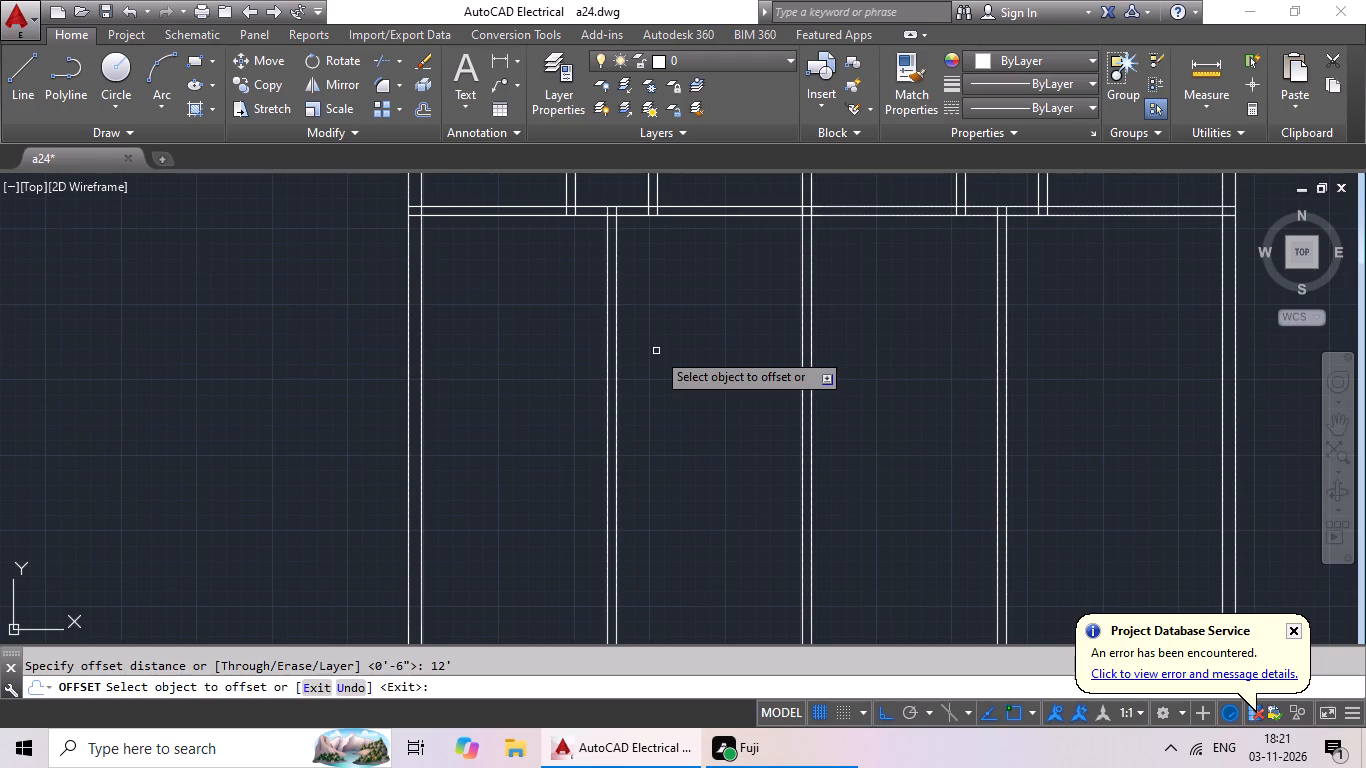
pyautogui.click(760, 215)
pyautogui.click(754, 251)
pyautogui.press('Escape')
pyautogui.press('Escape')
pyautogui.press('Escape')
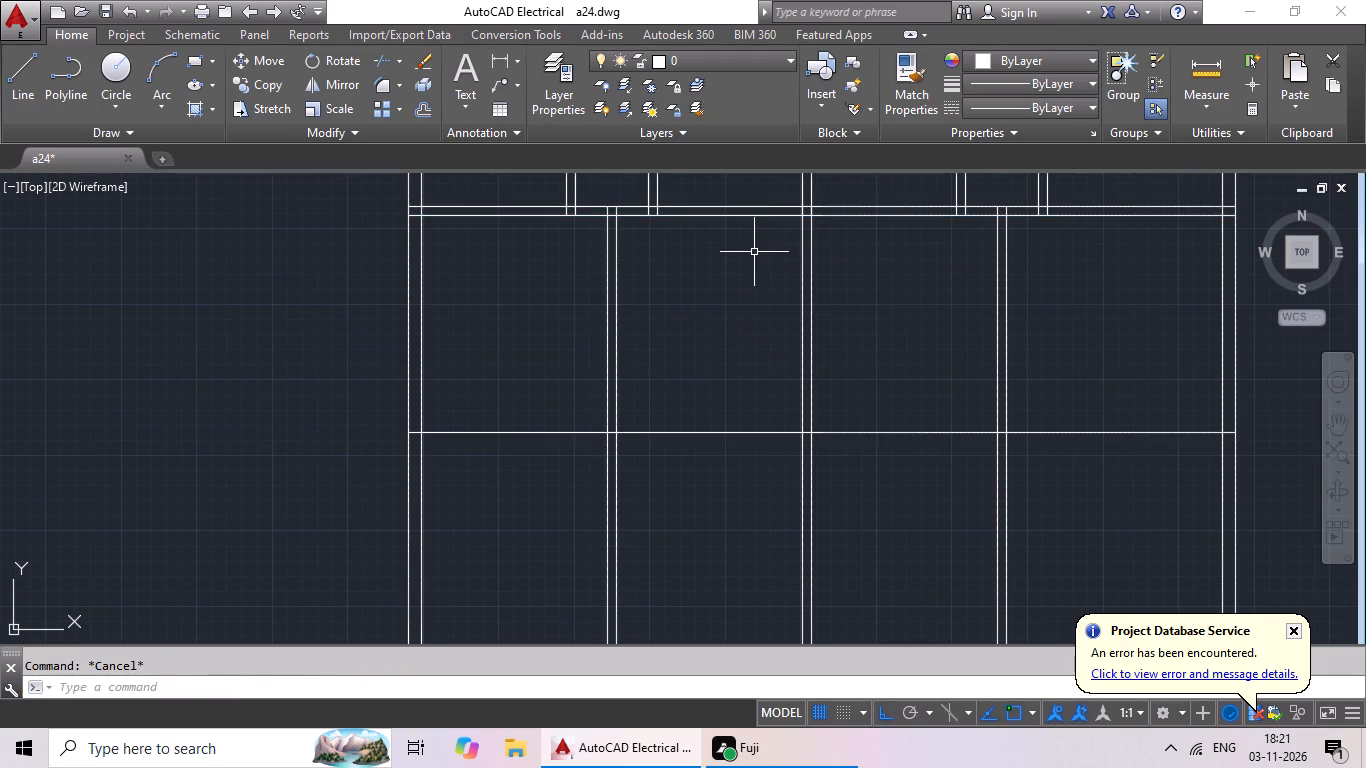
# Offset the new horizontal line 6" downward to form a second horizontal partition below the rooms.
pyautogui.press('o')
pyautogui.press('Return')
pyautogui.write('6"')
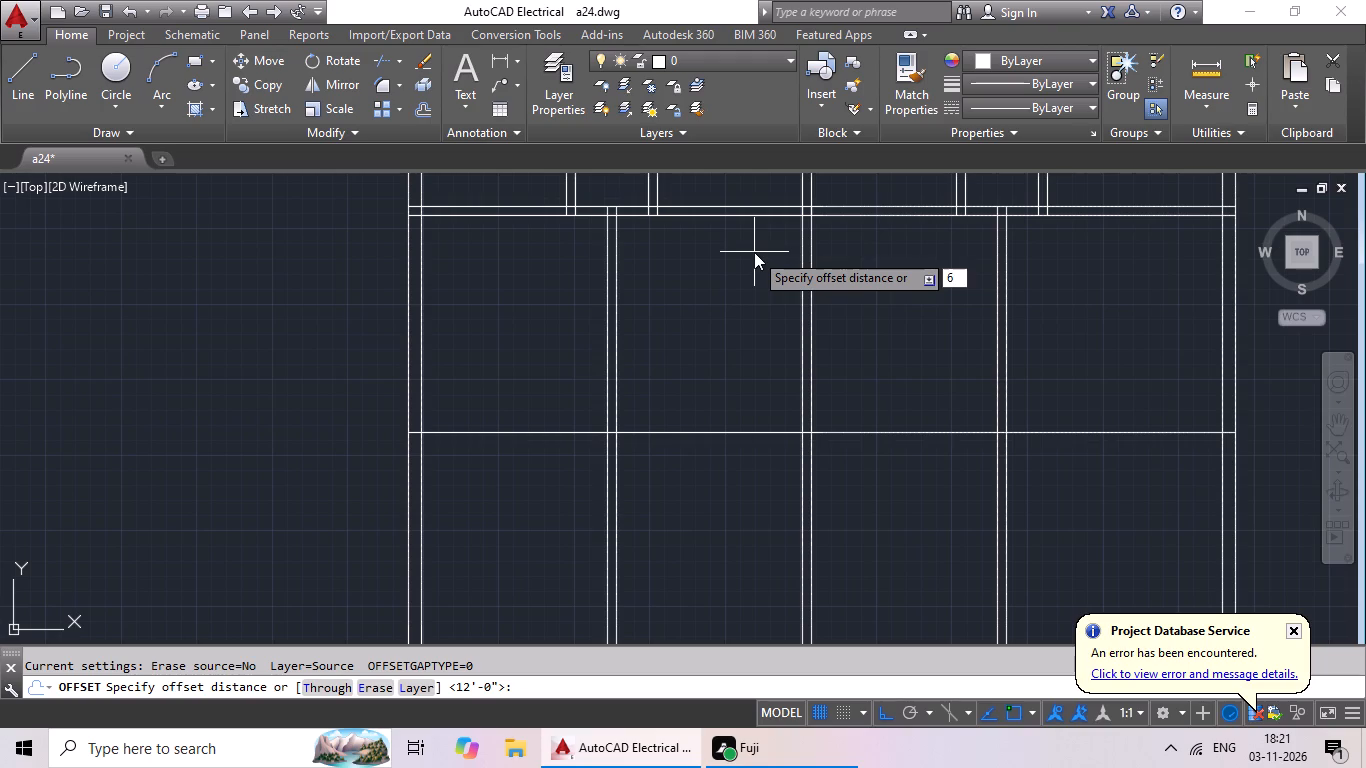
pyautogui.press('Return')
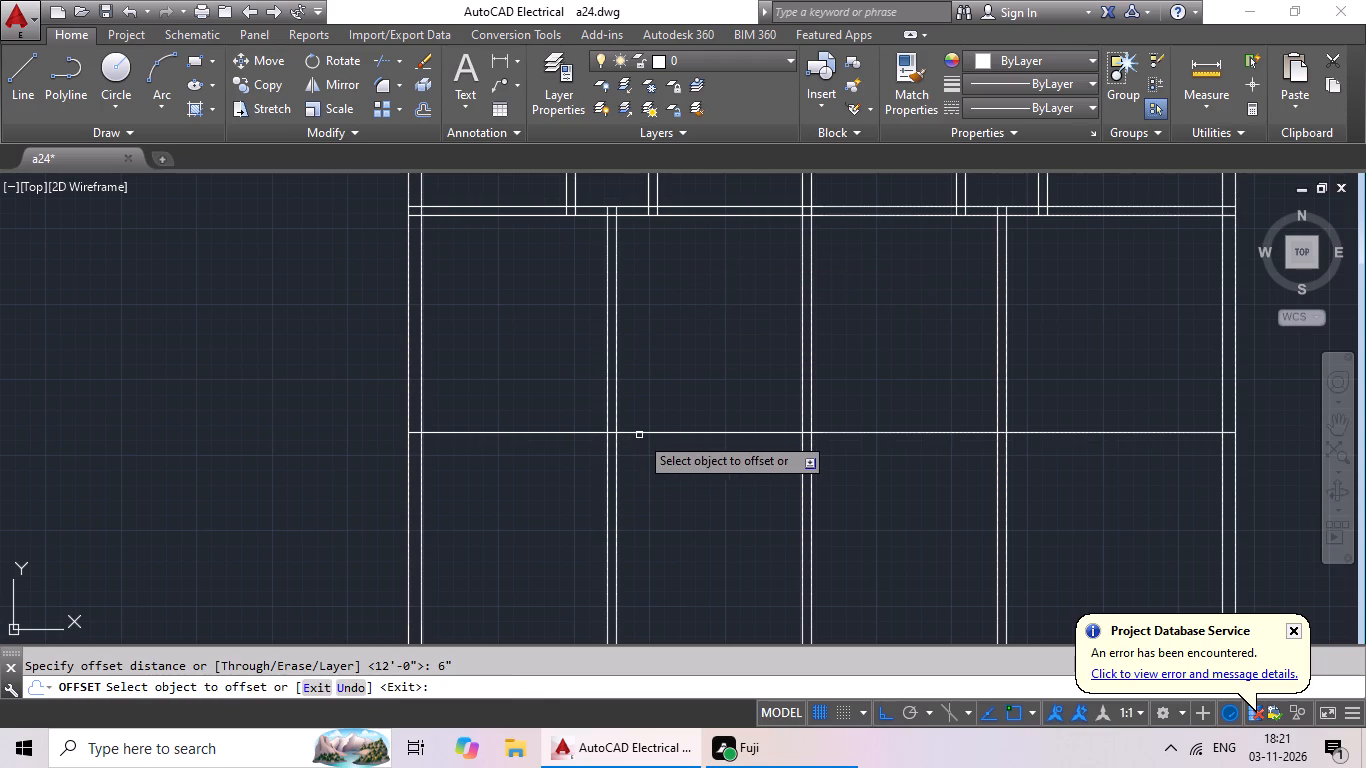
pyautogui.moveTo(639, 435); pyautogui.dragTo(636, 460)
pyautogui.click(632, 496)
pyautogui.moveTo(631, 475); pyautogui.dragTo(481, 362, button='middle')
pyautogui.scroll(-2, 481, 365)
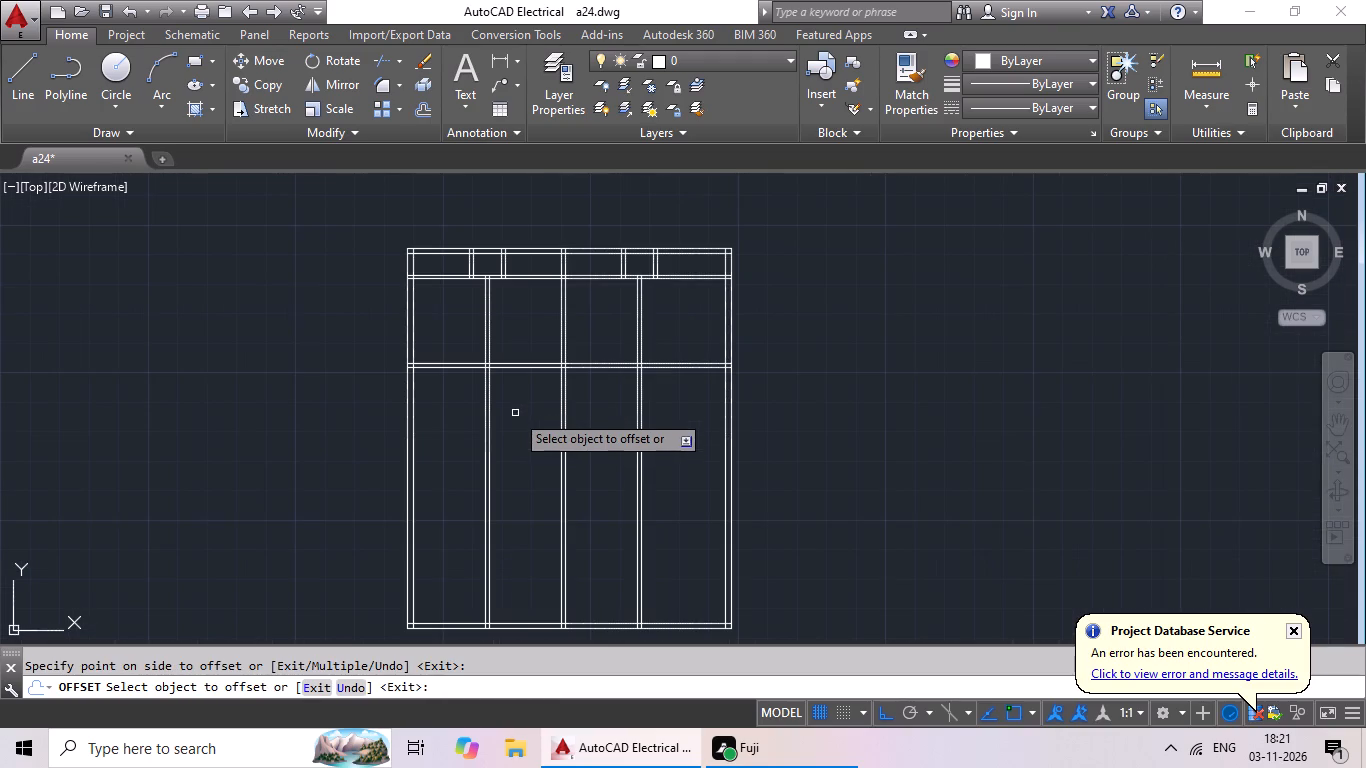
pyautogui.moveTo(528, 397); pyautogui.dragTo(546, 391, button='middle')
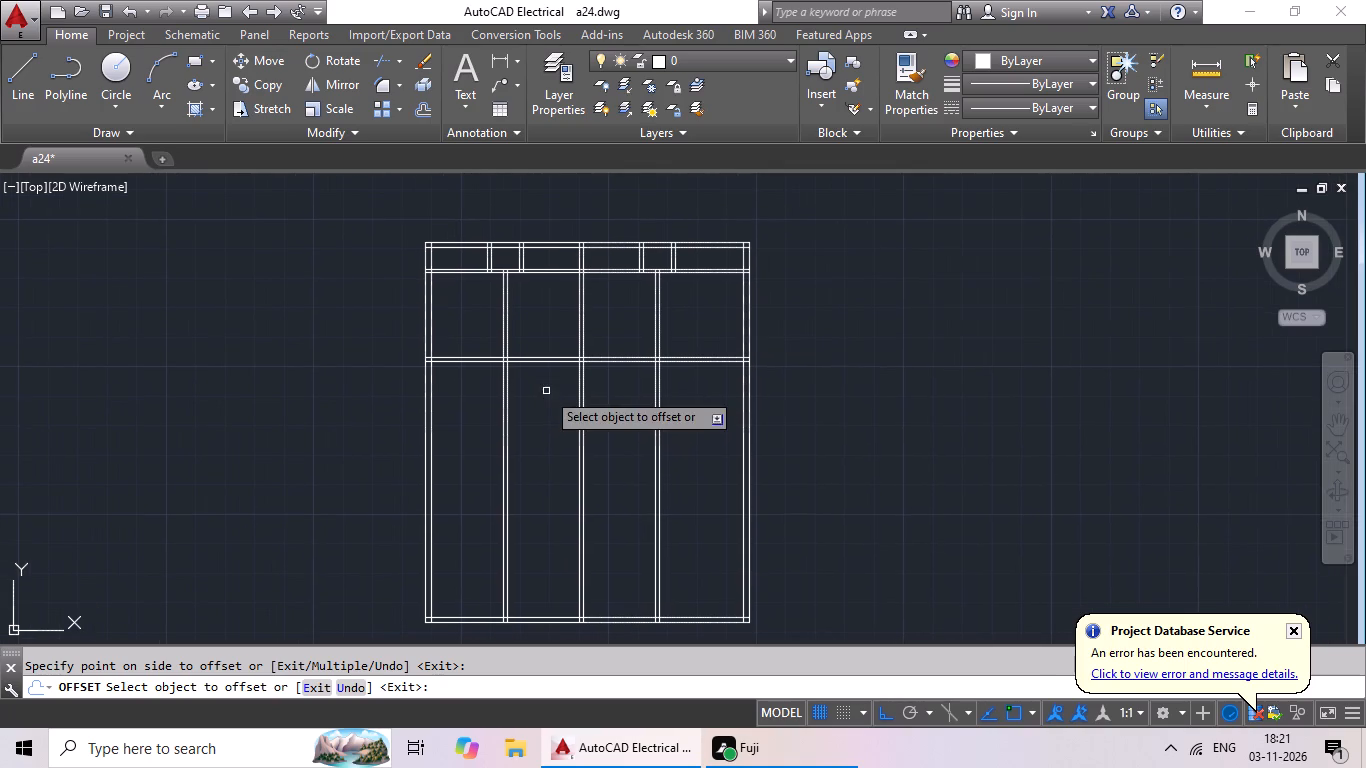
pyautogui.press('Escape')
pyautogui.press('Escape')
pyautogui.press('Escape')
pyautogui.press('Escape')
pyautogui.press('Escape')
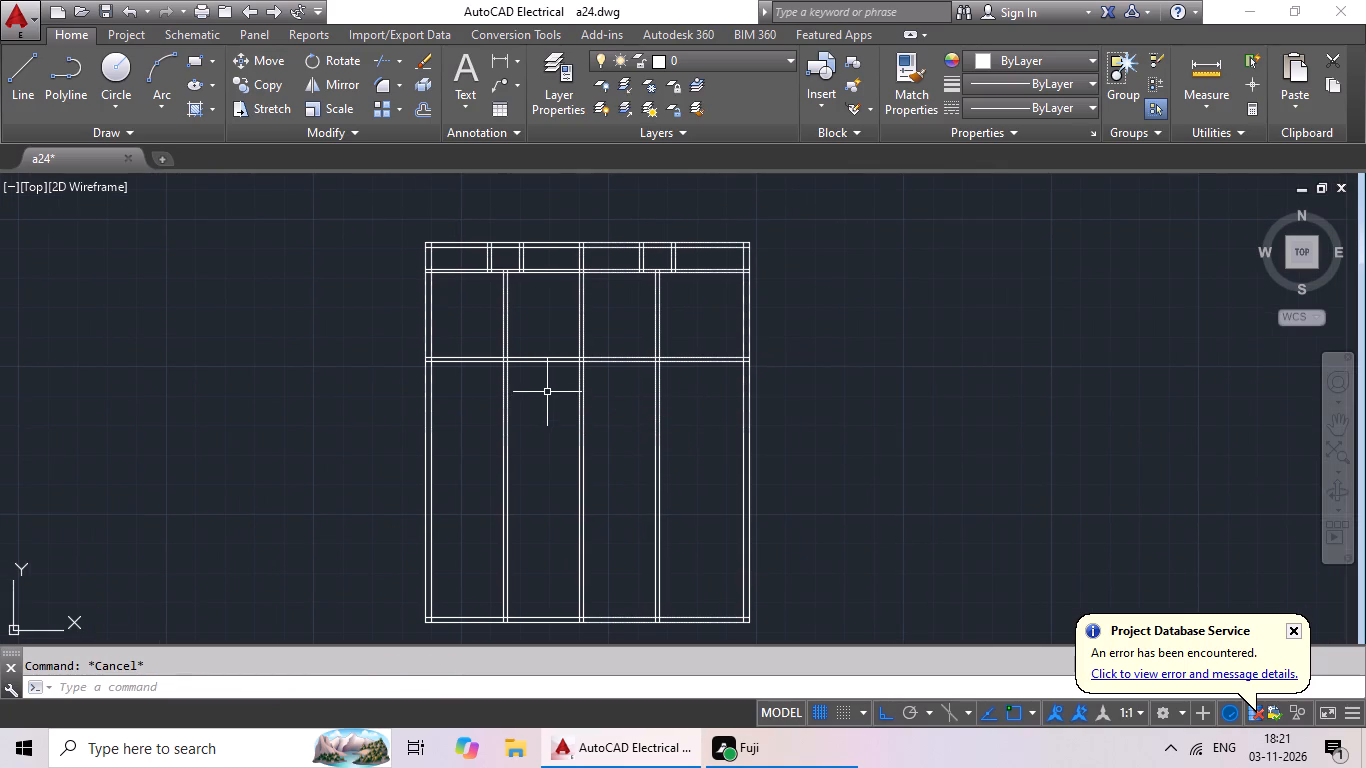
pyautogui.press('Escape')
pyautogui.press('Escape')
pyautogui.press('Escape')
pyautogui.press('Escape')
pyautogui.press('Escape')
# Trim away the parts of the three lower vertical partitions that extend below the second horizontal partition.
pyautogui.press('t')
pyautogui.press('r')
pyautogui.press('space')
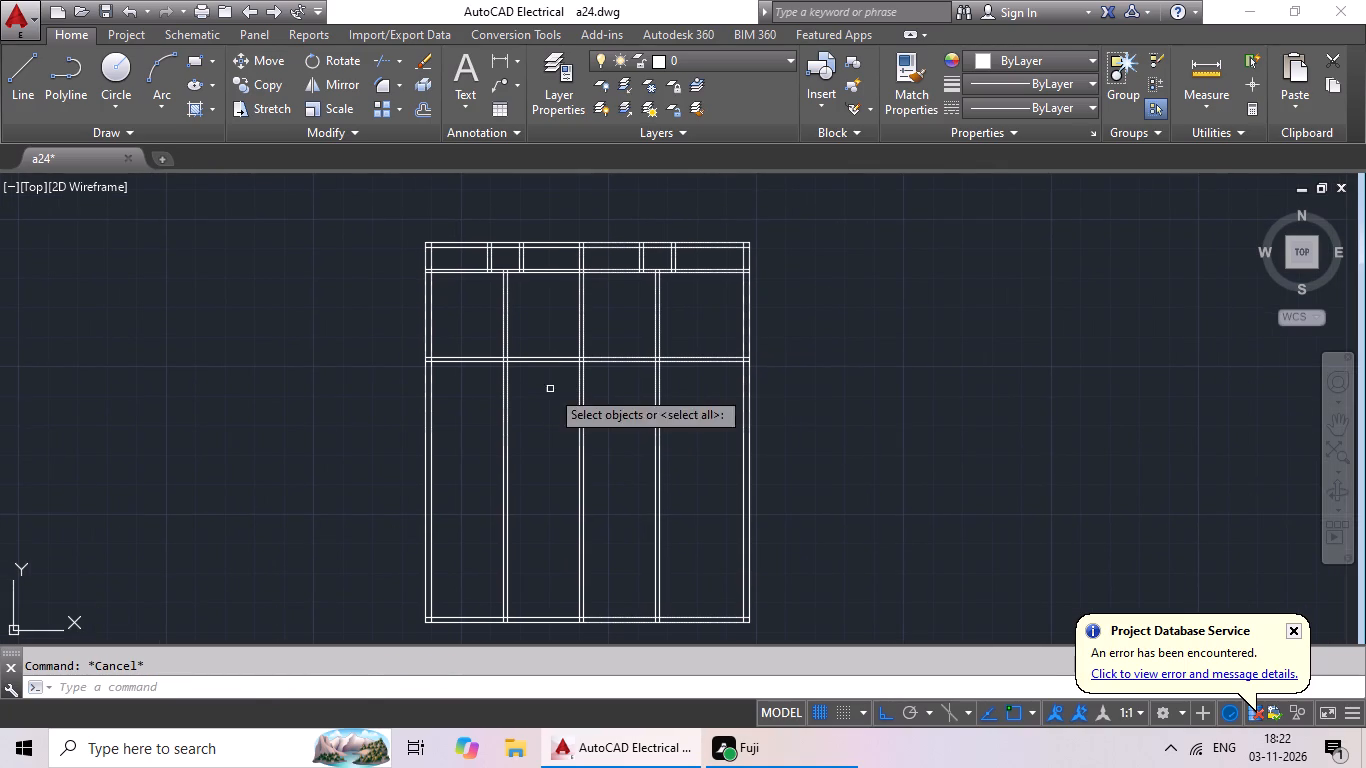
pyautogui.press('space')
pyautogui.scroll(2, 676, 380)
pyautogui.moveTo(676, 366); pyautogui.dragTo(498, 523)
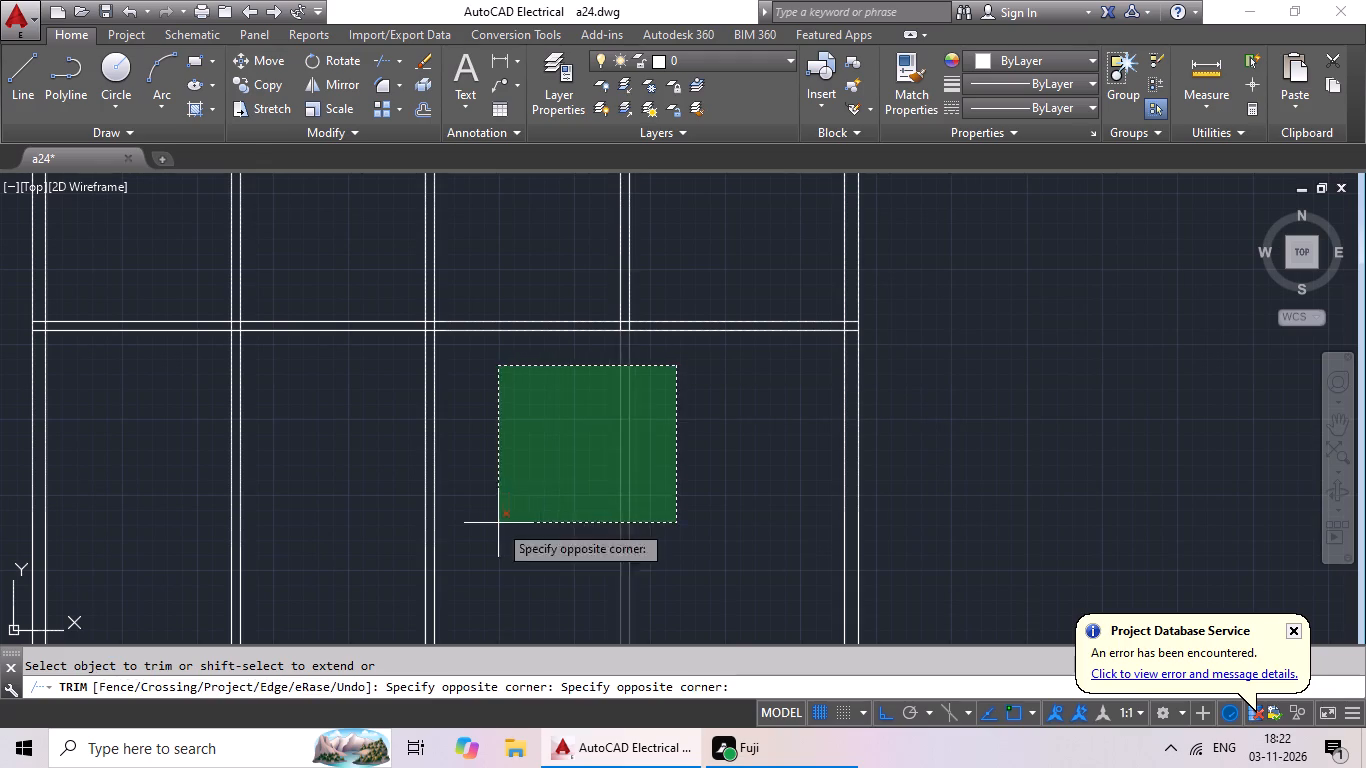
pyautogui.moveTo(498, 523); pyautogui.dragTo(507, 513)
pyautogui.moveTo(524, 411); pyautogui.dragTo(336, 527)
pyautogui.click(339, 521)
pyautogui.moveTo(394, 488); pyautogui.dragTo(684, 471, button='middle')
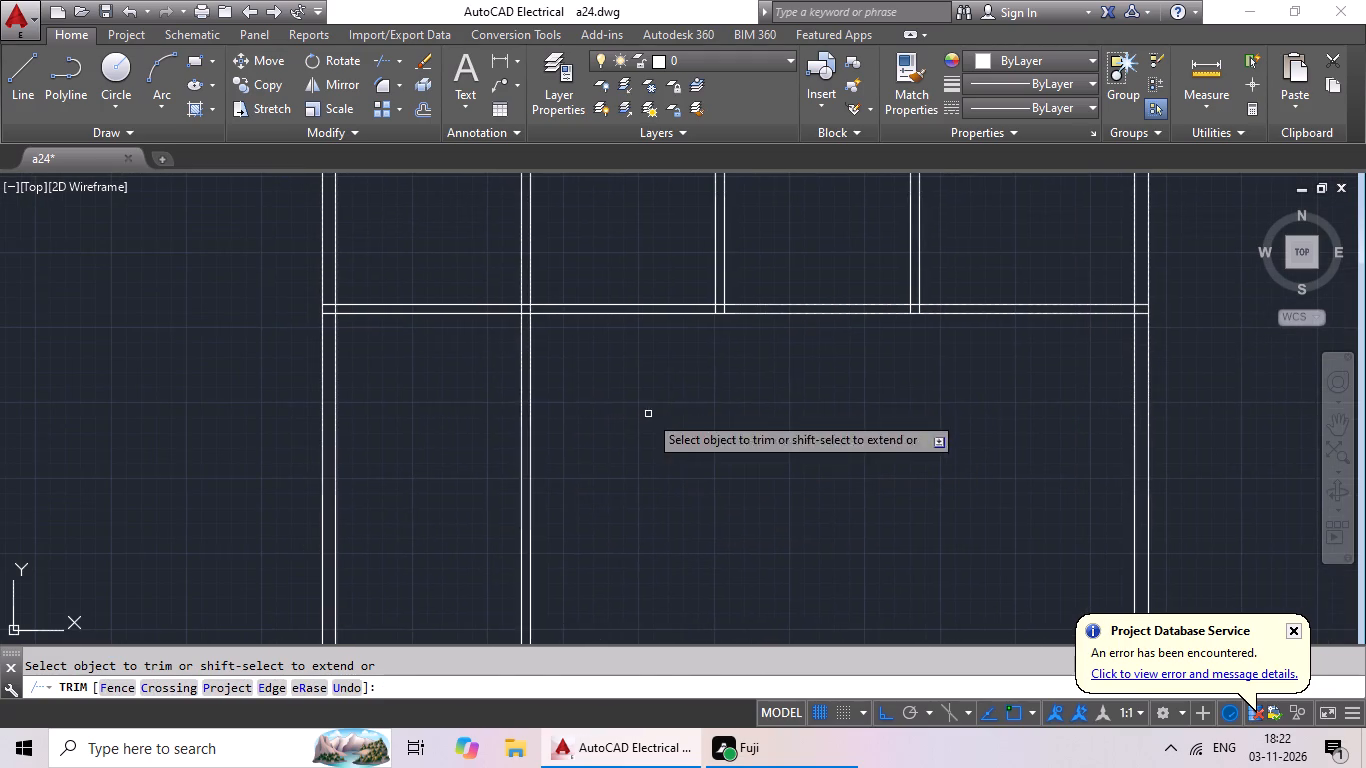
pyautogui.moveTo(638, 377); pyautogui.dragTo(436, 578)
pyautogui.moveTo(439, 574); pyautogui.dragTo(474, 555)
pyautogui.scroll(-2, 611, 477)
pyautogui.moveTo(612, 474); pyautogui.dragTo(641, 428, button='middle')
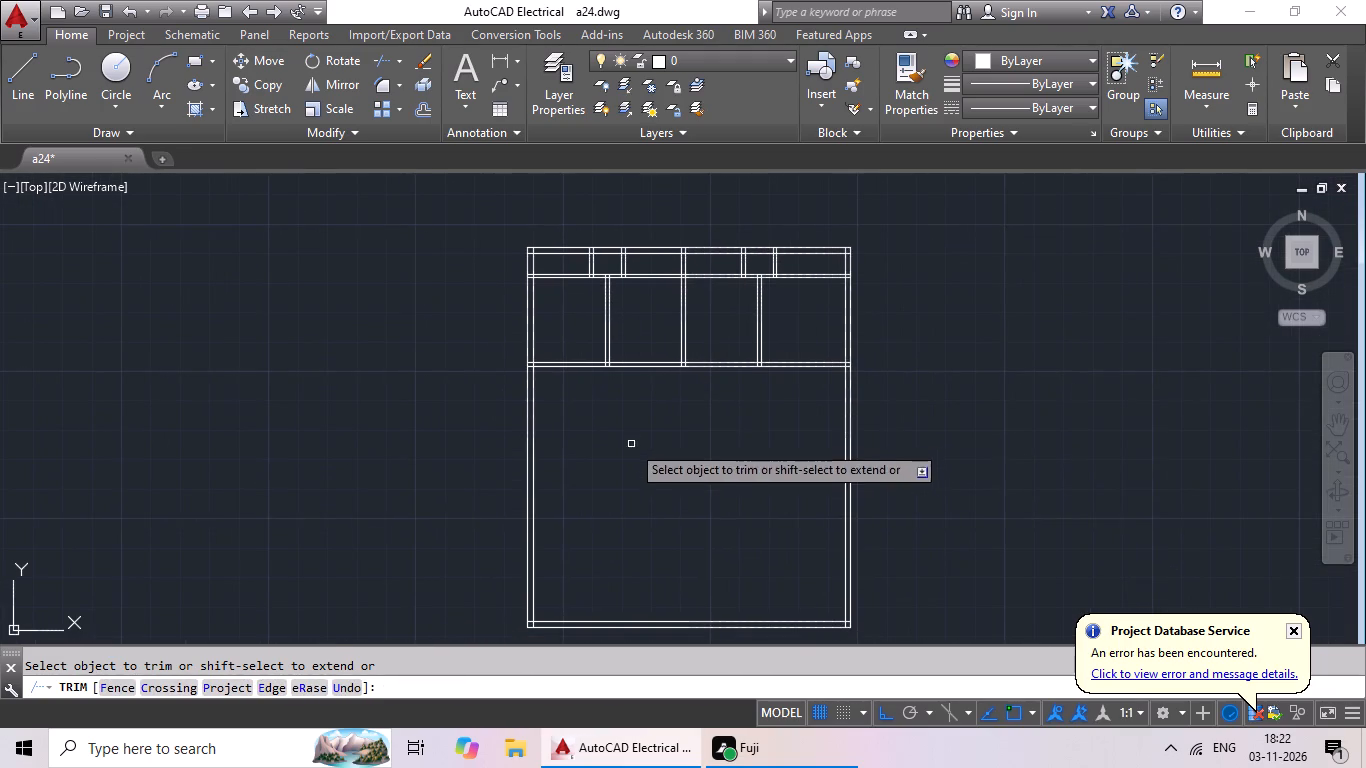
pyautogui.press('Escape')
pyautogui.press('Escape')
pyautogui.press('Escape')
pyautogui.press('Escape')
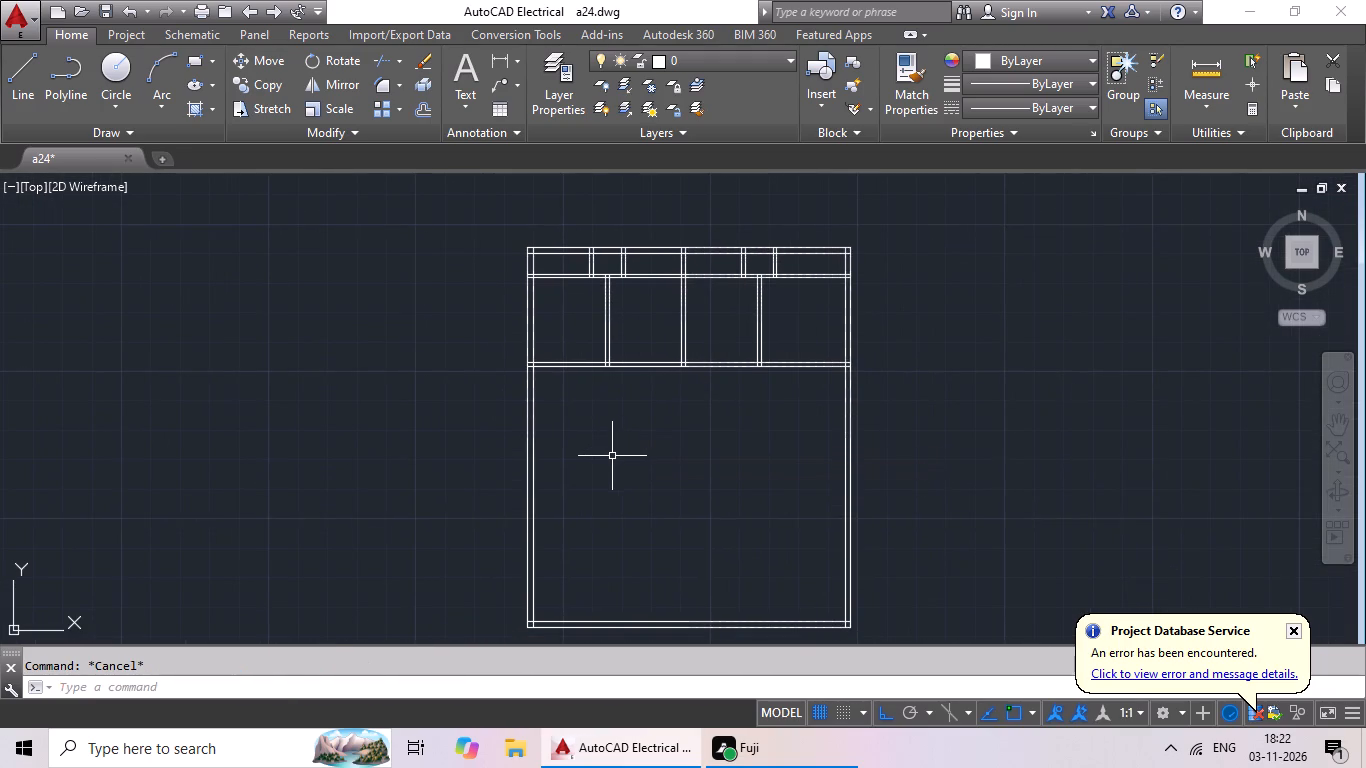
# Offset the inner line of the left outer wall 7' to the right.
pyautogui.press('o')
pyautogui.press('Return')
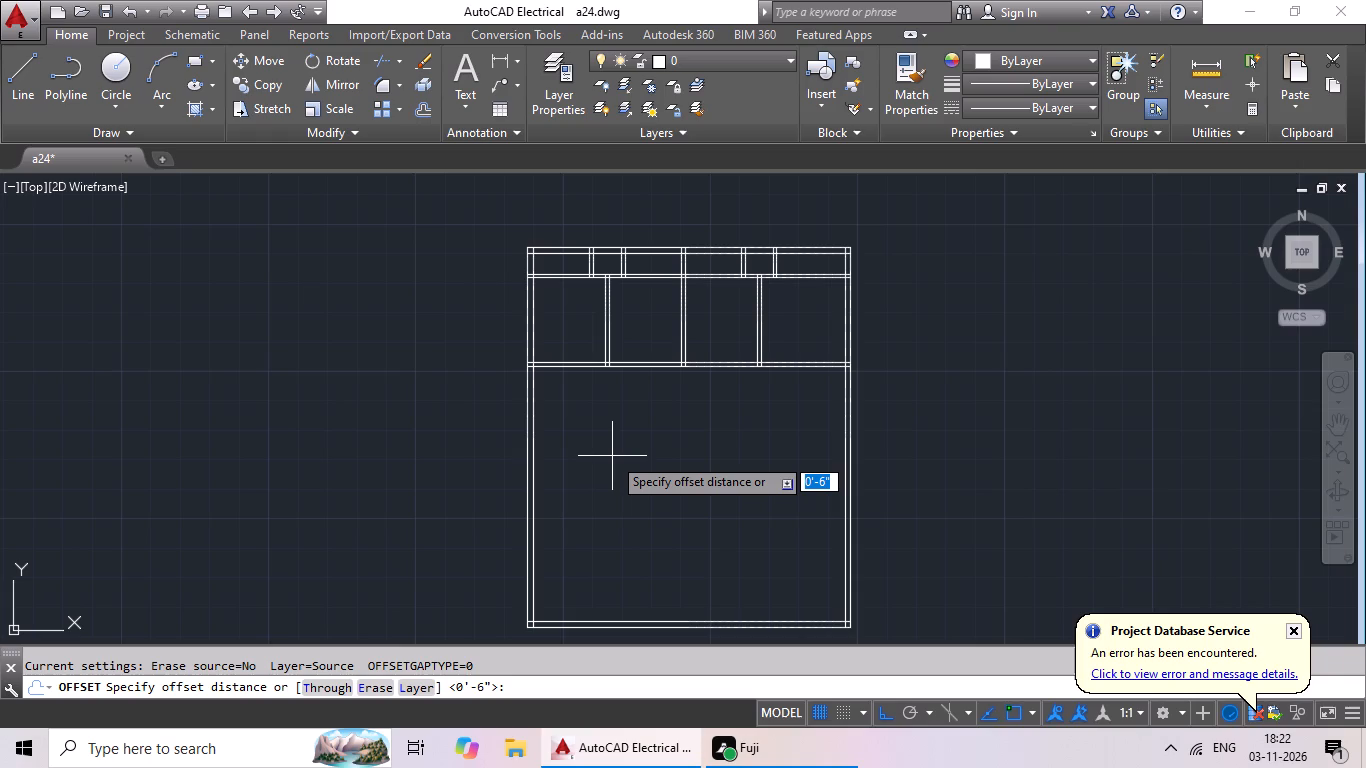
pyautogui.write("7'")
pyautogui.press('Return')
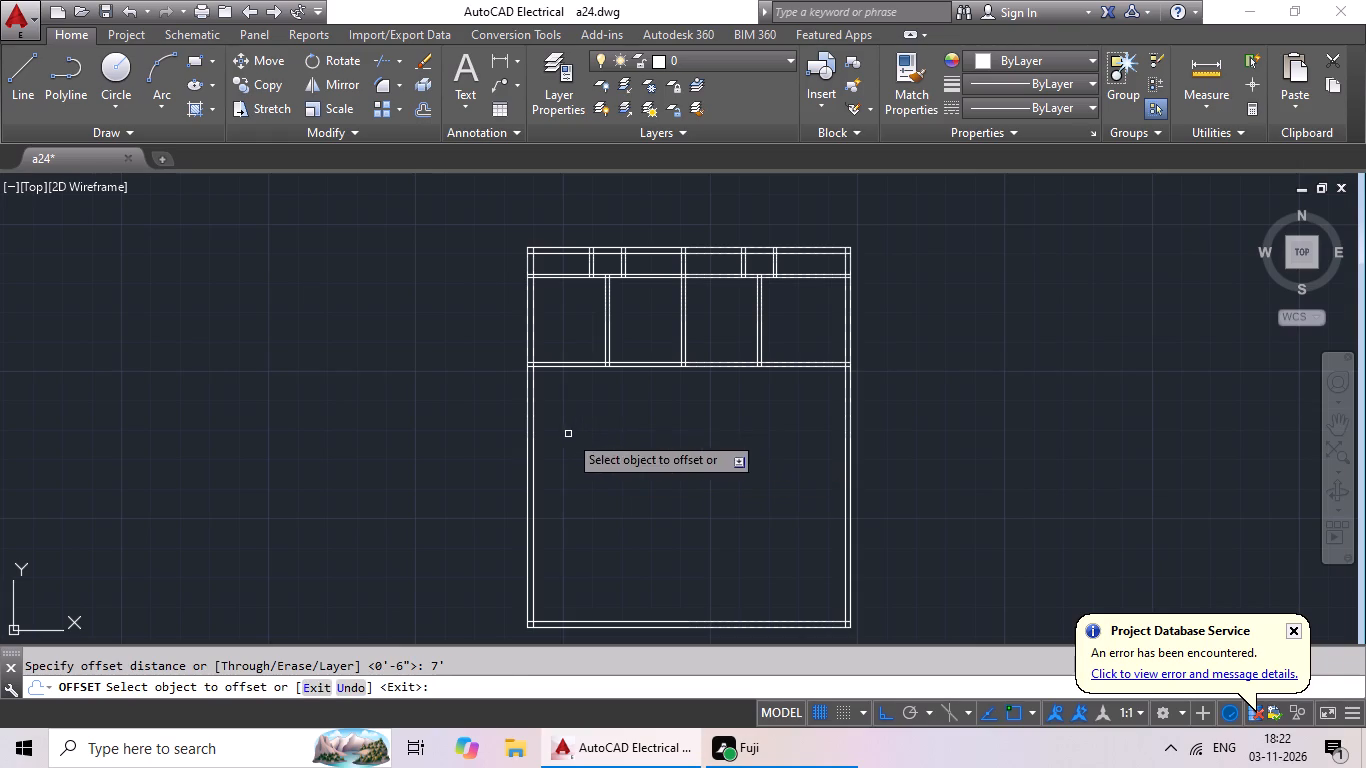
pyautogui.click(535, 458)
pyautogui.click(606, 456)
pyautogui.press('Escape')
pyautogui.press('Escape')
pyautogui.press('Escape')
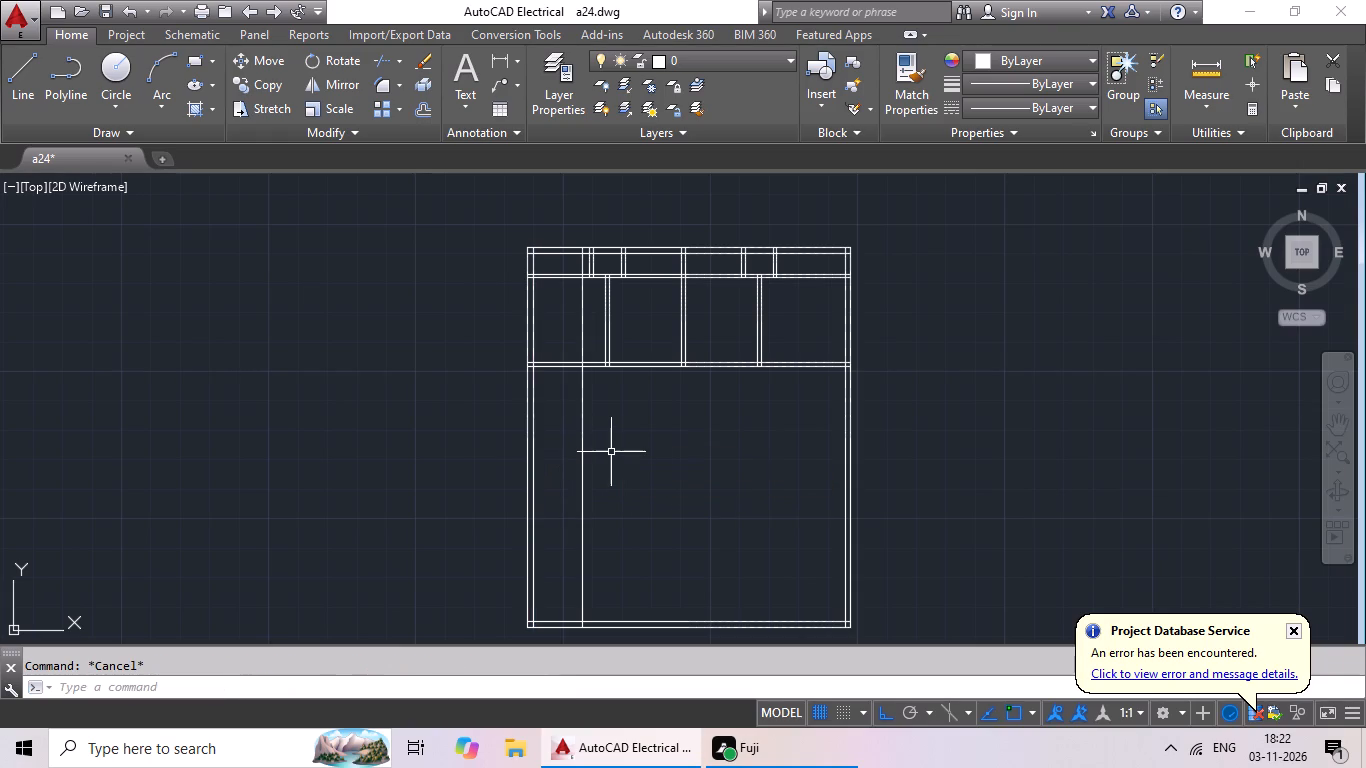
# Trim away the part of the new 7' vertical line above the second horizontal partition.
pyautogui.write('tr')
pyautogui.press('space')
pyautogui.press('space')
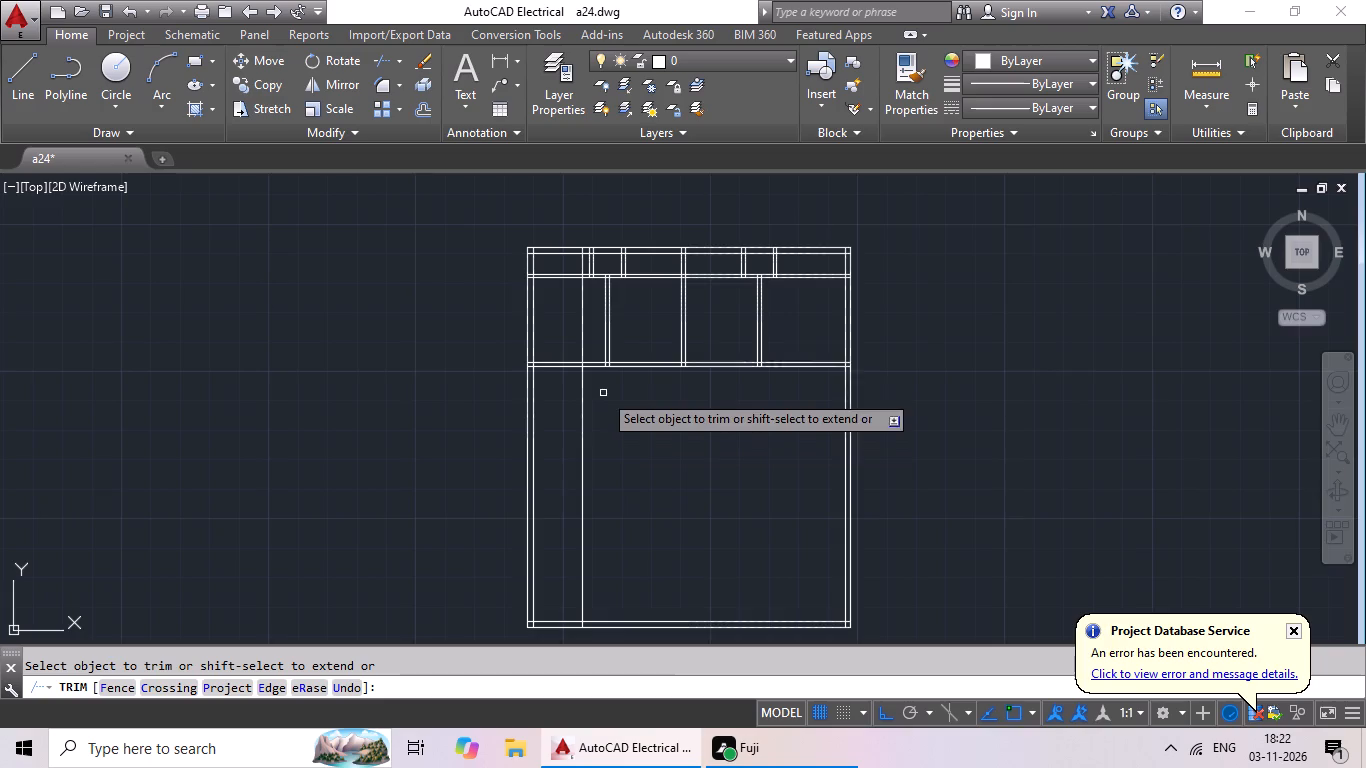
pyautogui.scroll(4, 597, 322)
pyautogui.moveTo(597, 322); pyautogui.dragTo(445, 528)
pyautogui.click(445, 528)
pyautogui.scroll(-3, 481, 502)
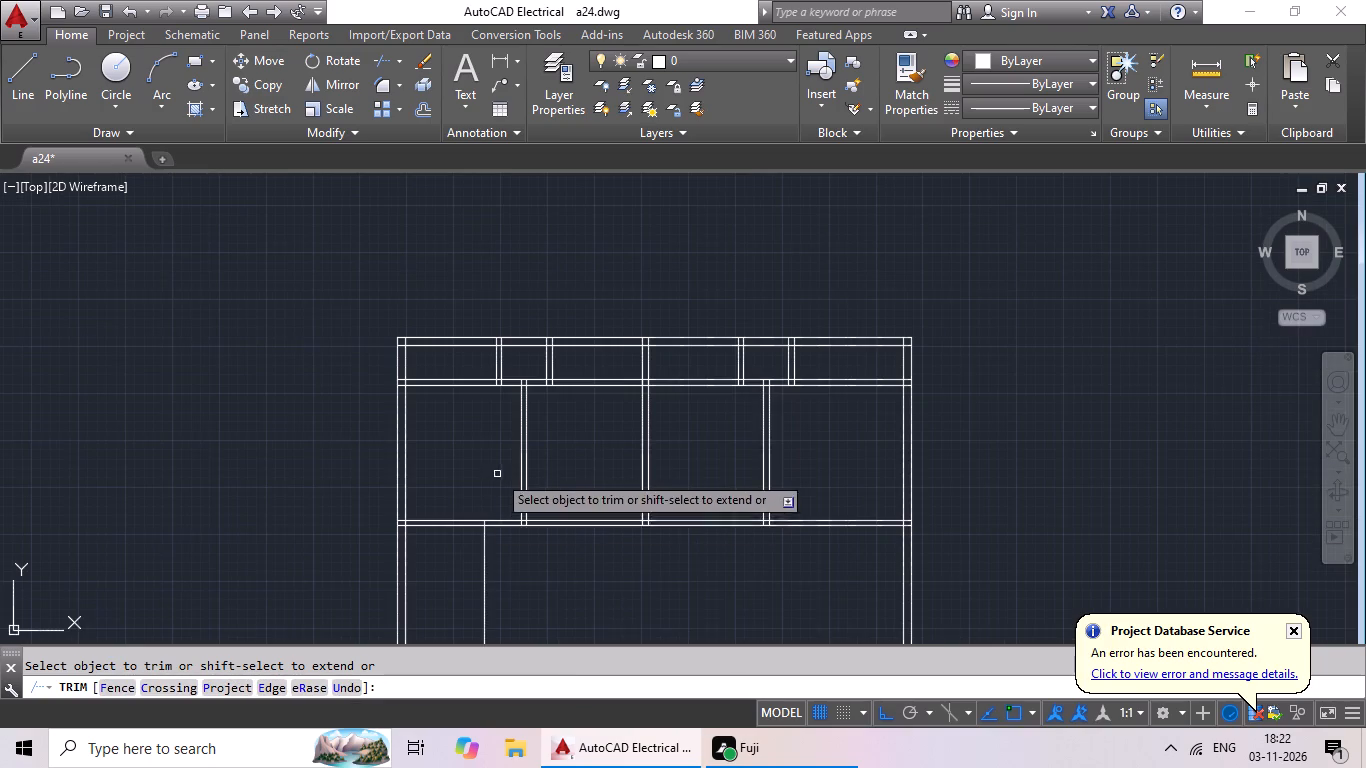
pyautogui.moveTo(584, 607); pyautogui.dragTo(628, 432, button='middle')
pyautogui.press('Escape')
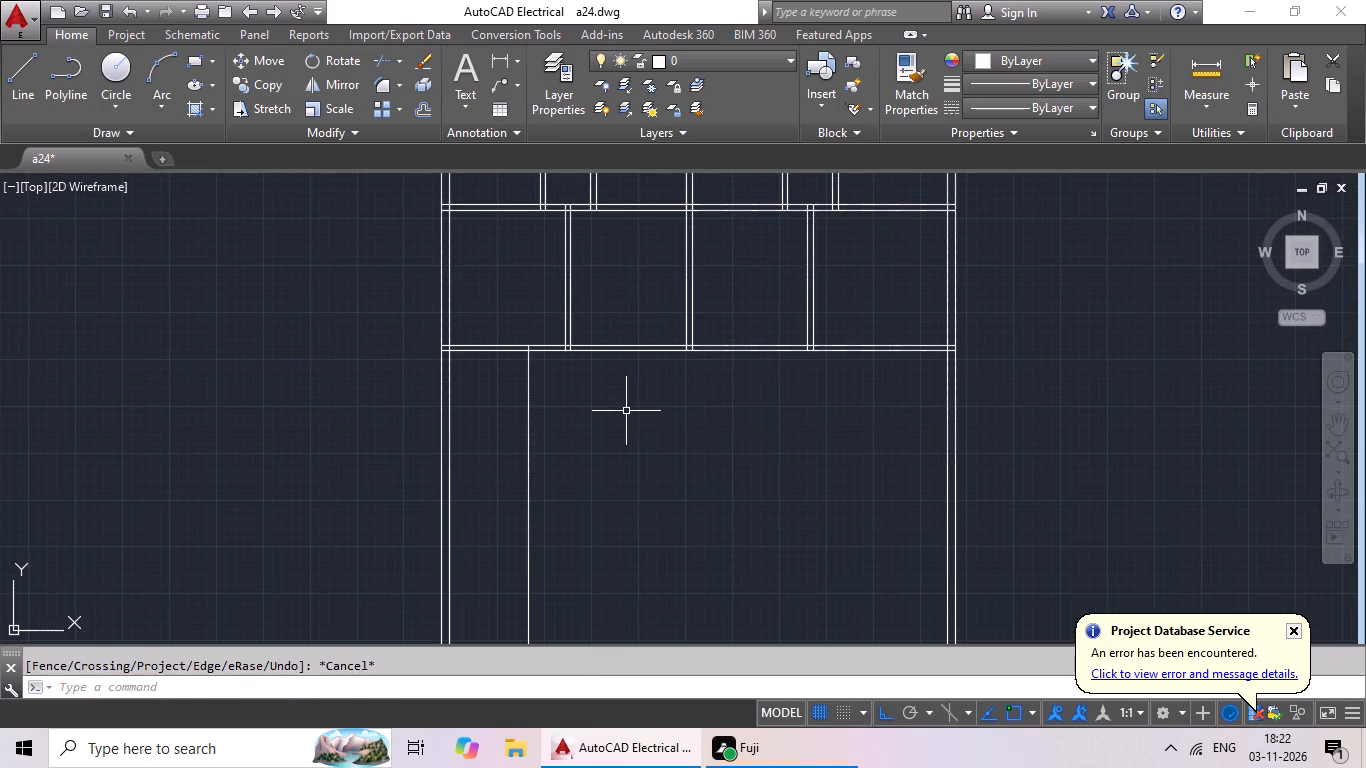
# Offset the trimmed vertical line 6" to the right to form a partition below the second horizontal partition.
pyautogui.press('o')
pyautogui.press('Return')
pyautogui.write('6"')
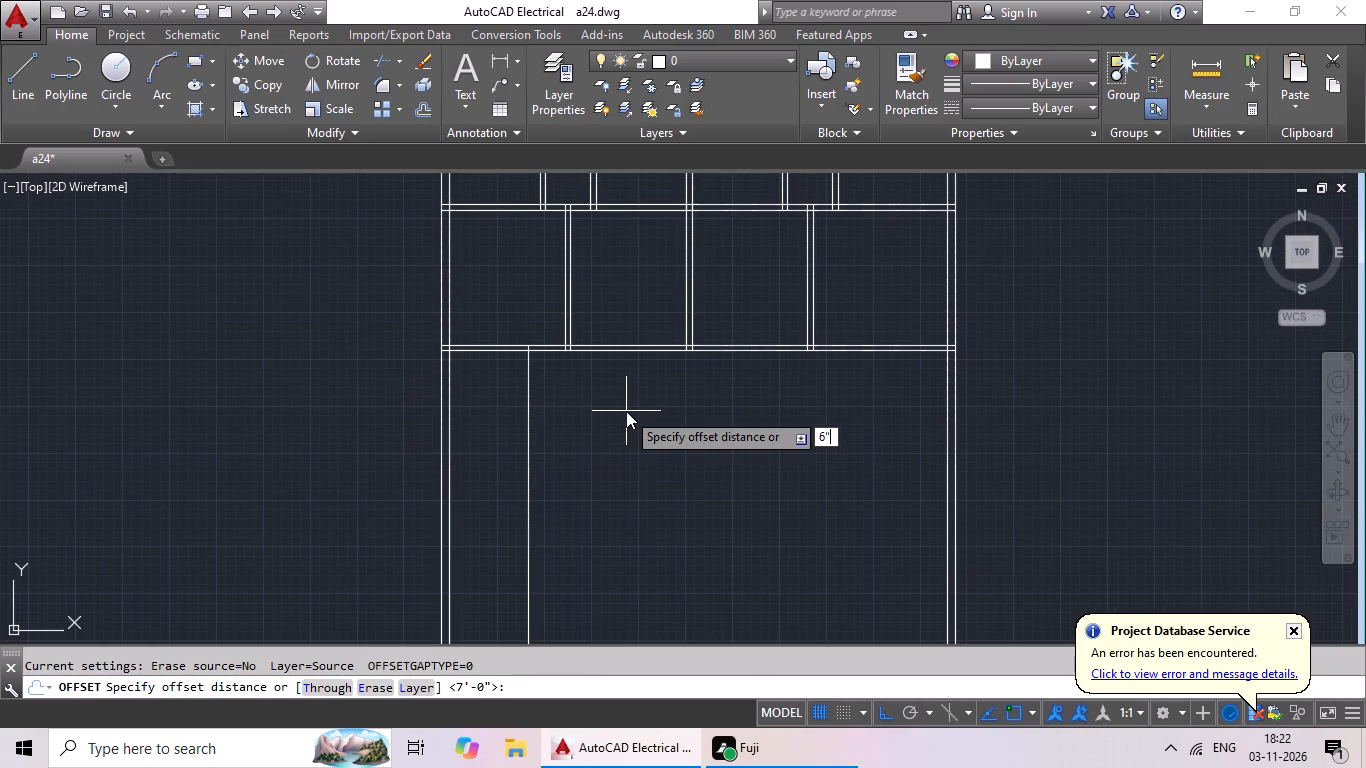
pyautogui.press('Return')
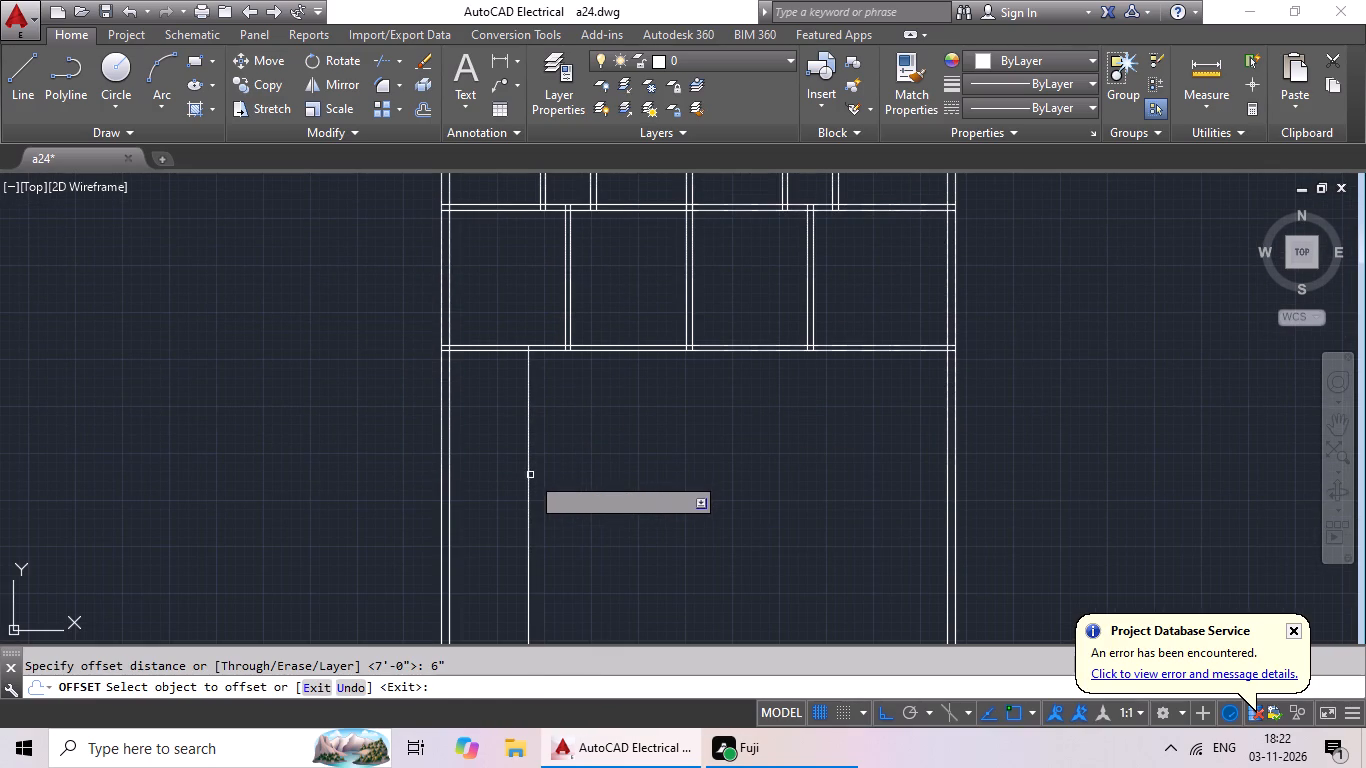
pyautogui.moveTo(528, 478); pyautogui.dragTo(541, 481)
pyautogui.click(618, 495)
pyautogui.press('Escape')
pyautogui.press('Escape')
pyautogui.press('Escape')
# Offset the upper line of the second horizontal partition 7' downward.
pyautogui.press('o')
pyautogui.press('Return')
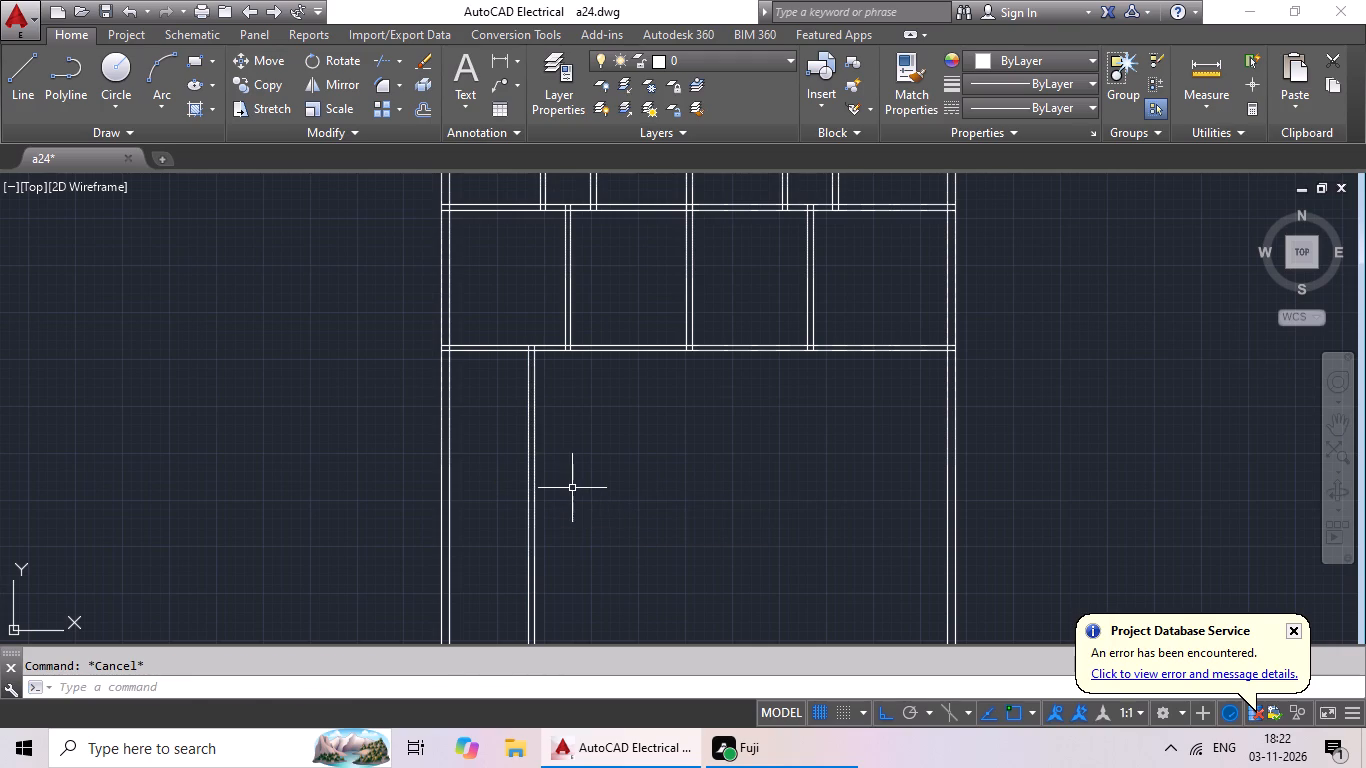
pyautogui.write("7'")
pyautogui.press('Return')
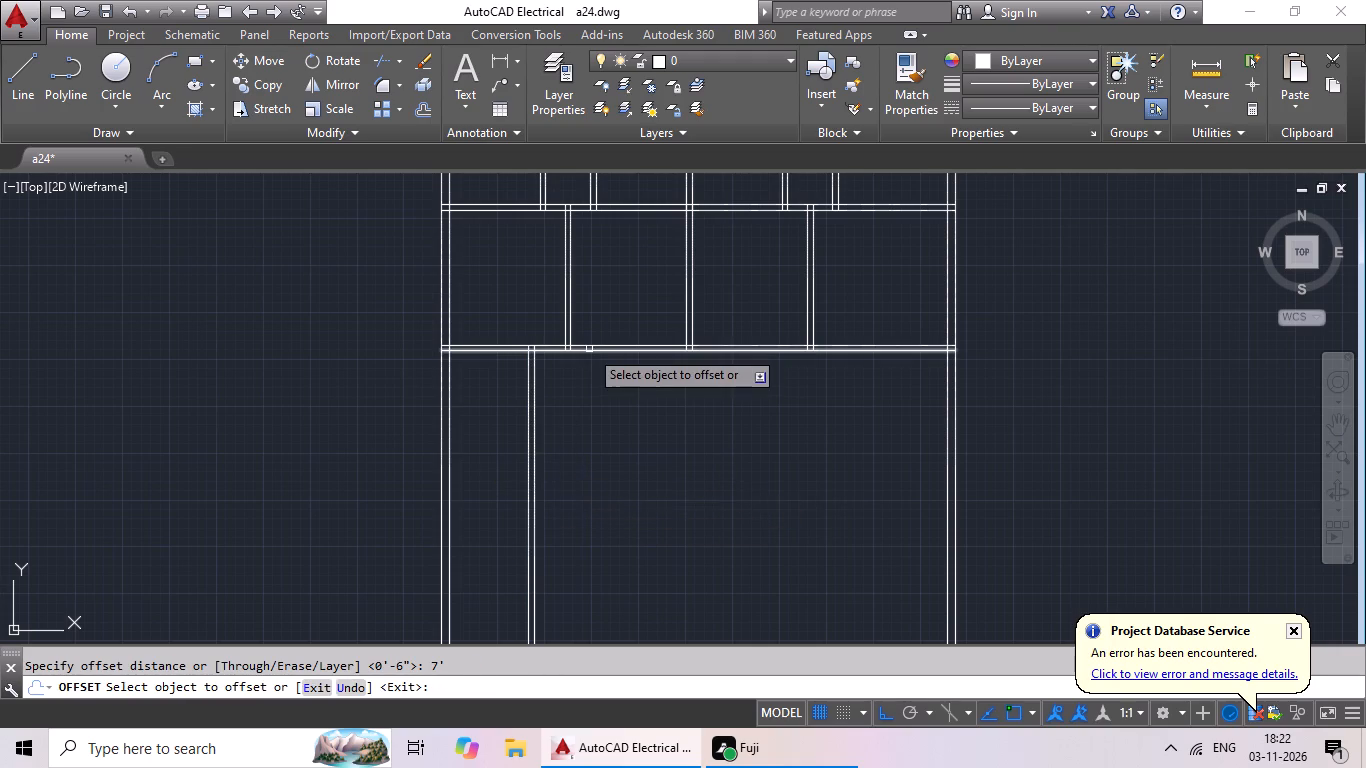
pyautogui.moveTo(589, 348); pyautogui.dragTo(586, 375)
pyautogui.click(586, 484)
pyautogui.press('Escape')
pyautogui.press('Escape')
pyautogui.press('Escape')
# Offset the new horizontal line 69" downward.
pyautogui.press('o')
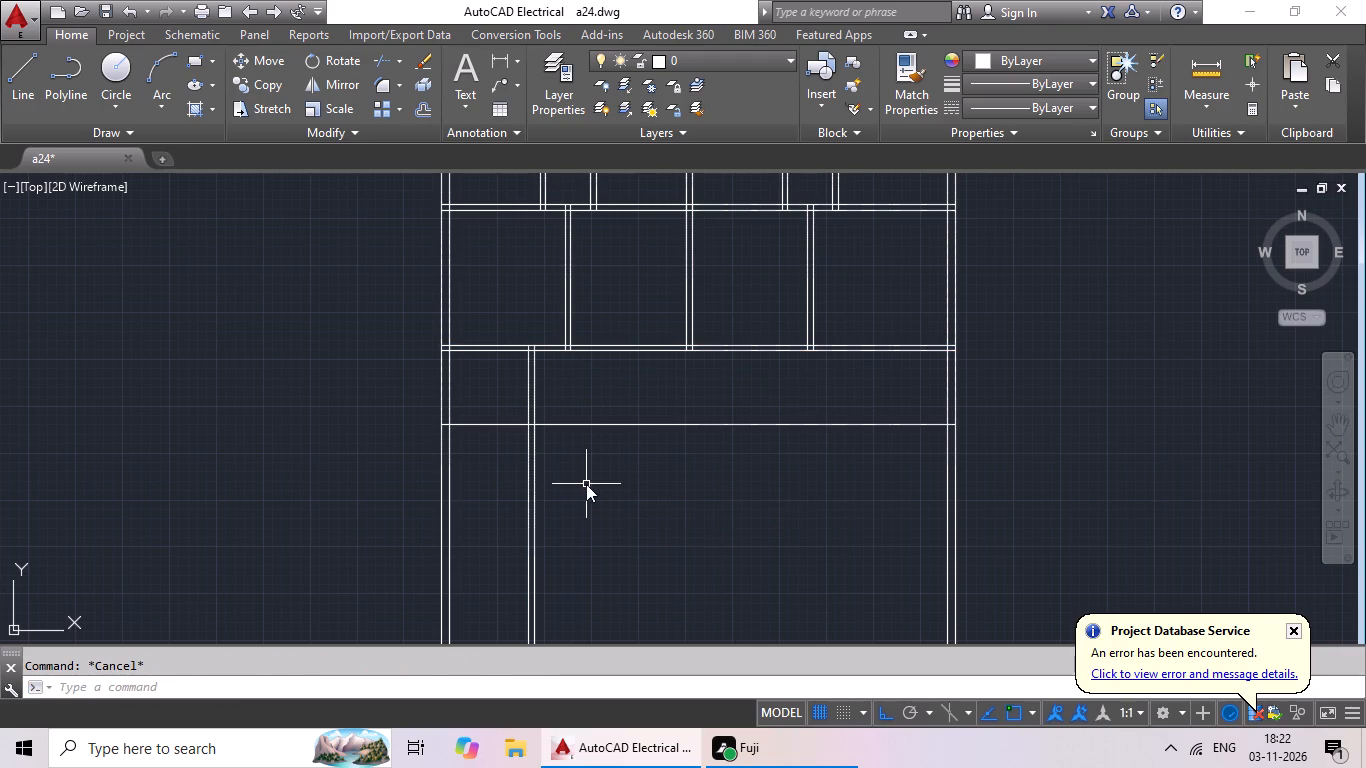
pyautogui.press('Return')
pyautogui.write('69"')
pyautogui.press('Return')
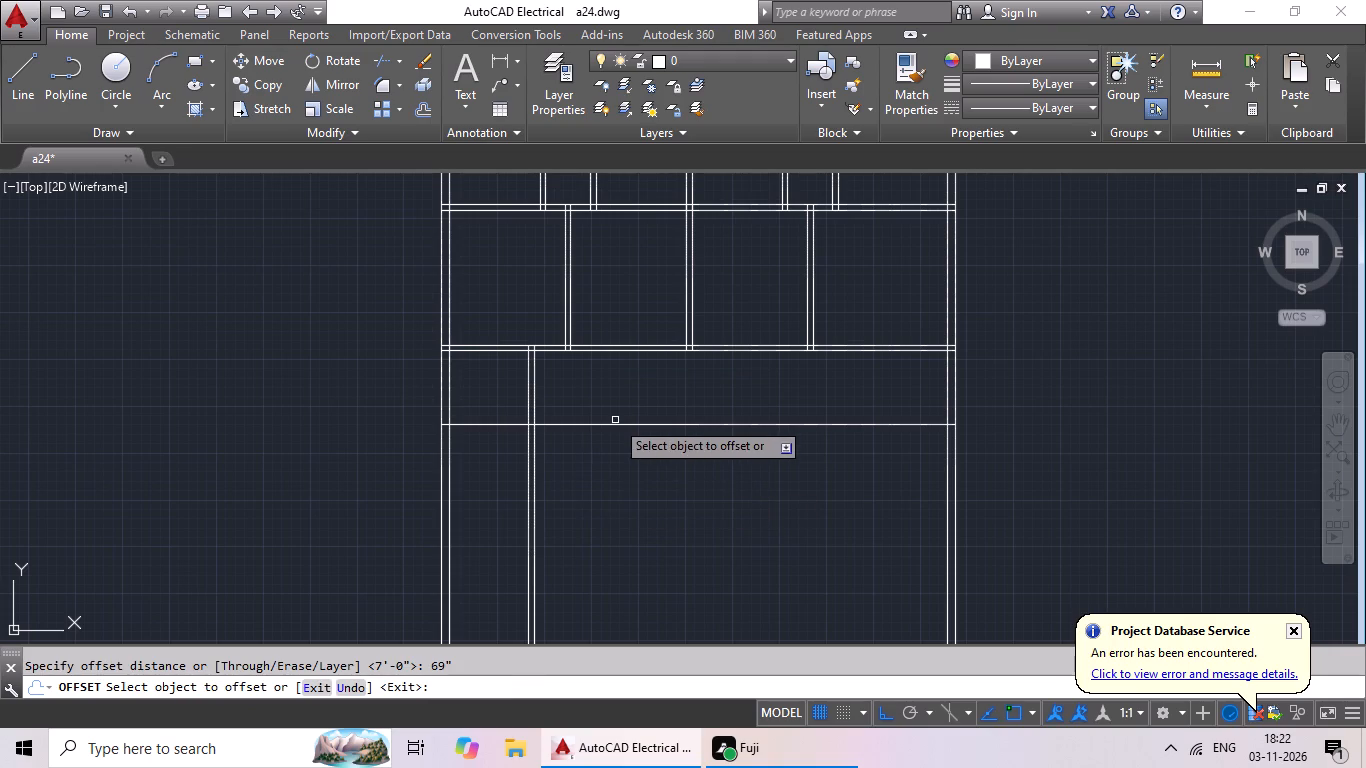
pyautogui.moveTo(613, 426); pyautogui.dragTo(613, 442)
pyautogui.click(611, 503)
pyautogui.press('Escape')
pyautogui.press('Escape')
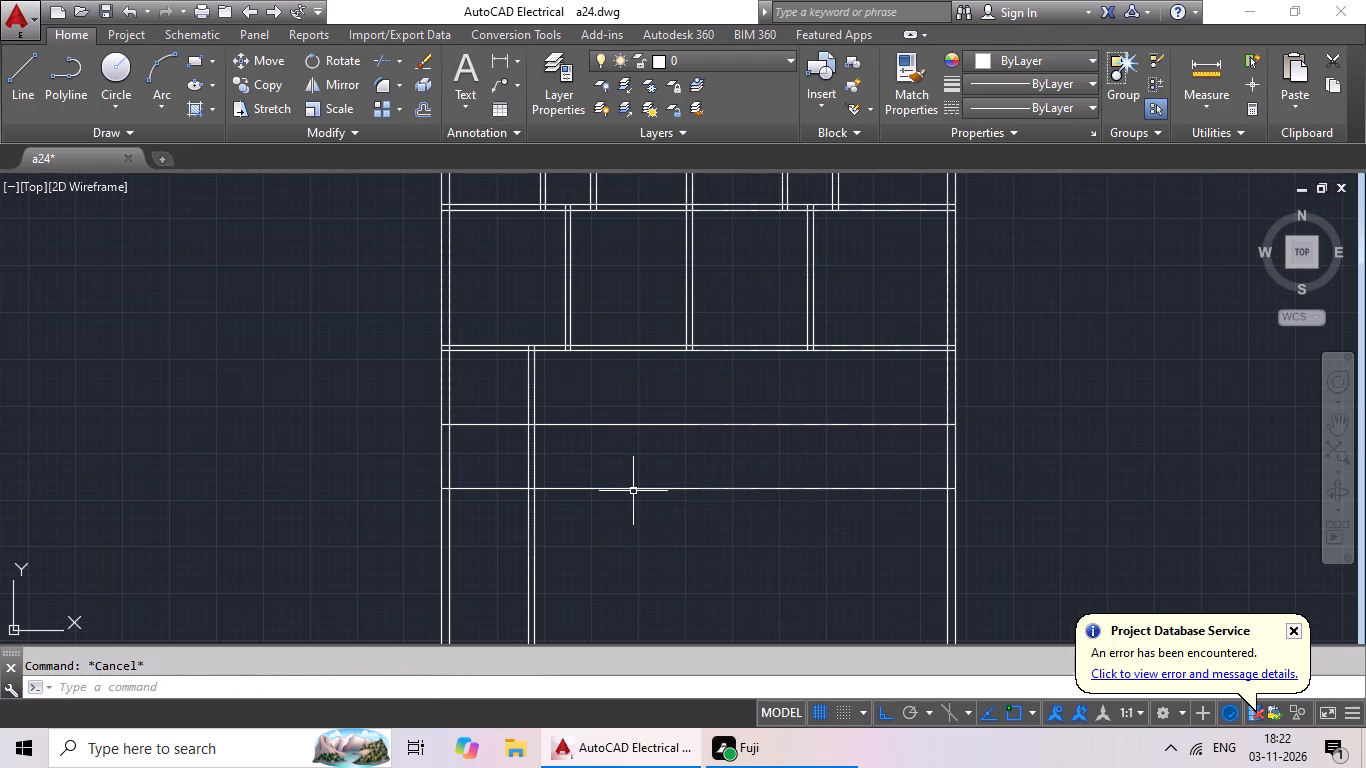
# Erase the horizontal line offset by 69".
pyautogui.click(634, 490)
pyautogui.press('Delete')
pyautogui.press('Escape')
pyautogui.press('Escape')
# Offset the horizontal line 7' below the second horizontal partition by 6" downward to form a third horizontal partition.
pyautogui.press('o')
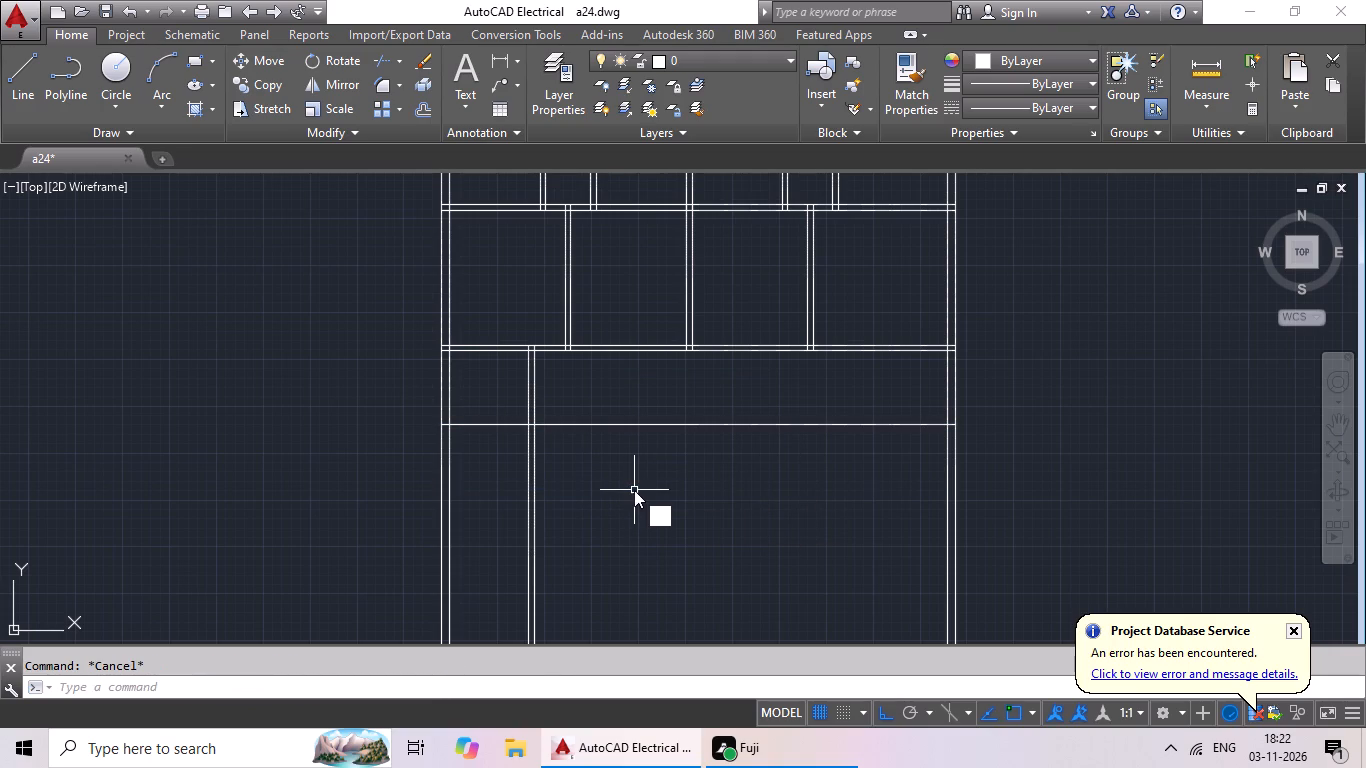
pyautogui.press('Escape')
pyautogui.press('Escape')
pyautogui.press('o')
pyautogui.press('Return')
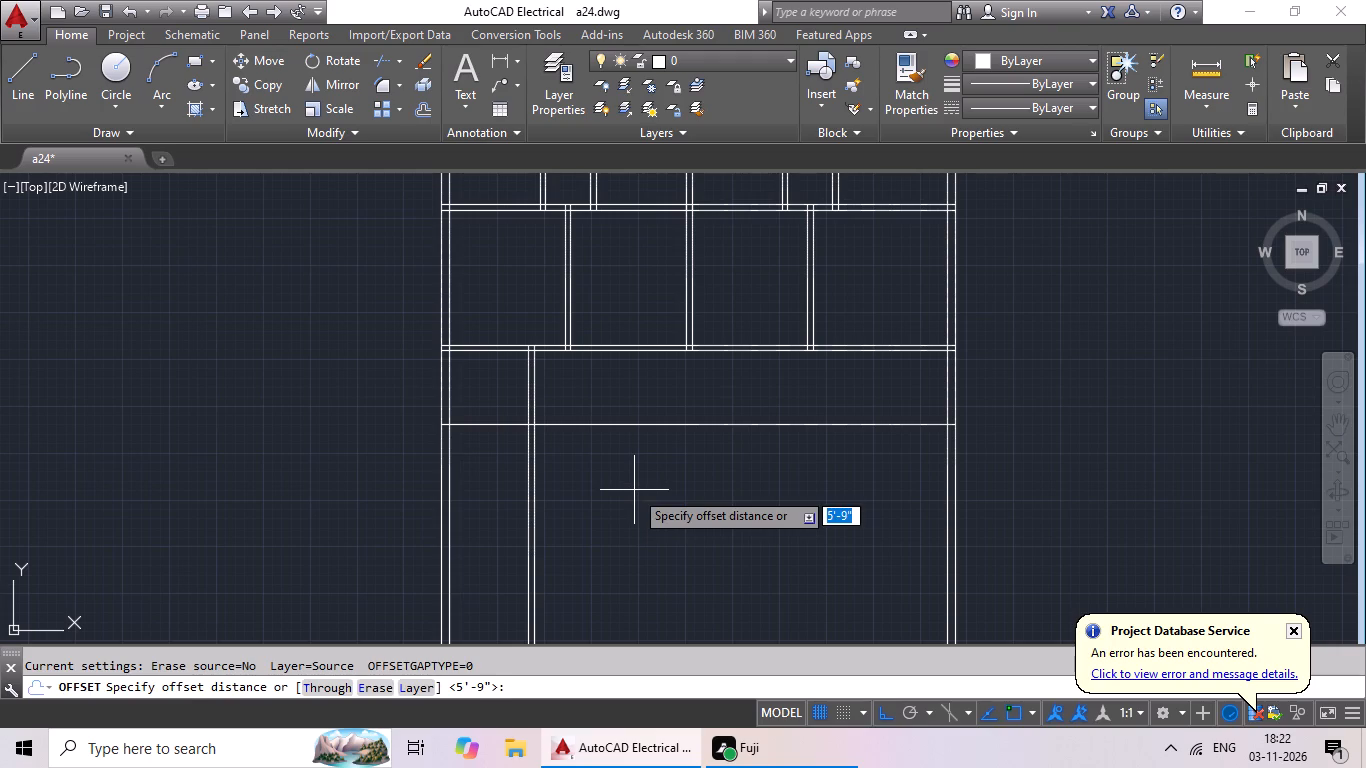
pyautogui.write('6"')
pyautogui.press('Return')
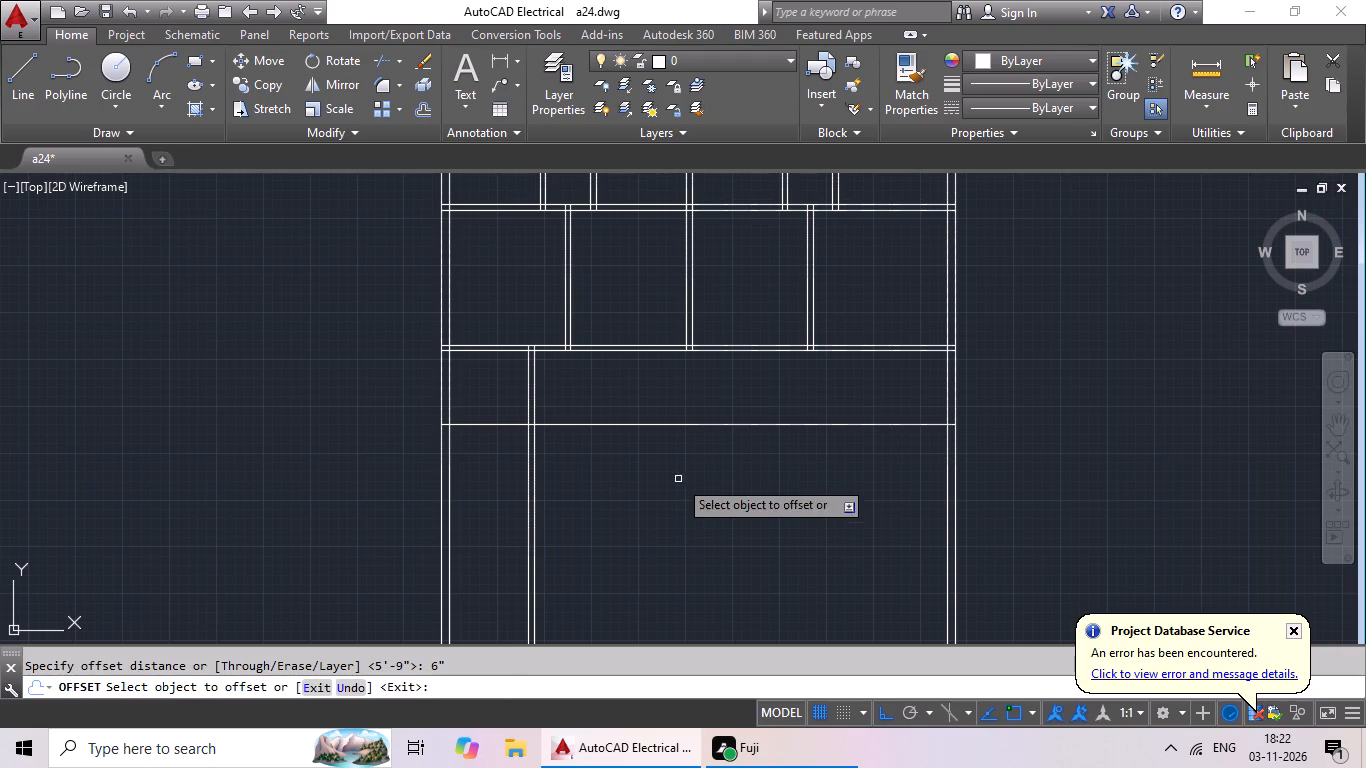
pyautogui.moveTo(674, 426); pyautogui.dragTo(671, 439)
pyautogui.click(660, 496)
pyautogui.press('Escape')
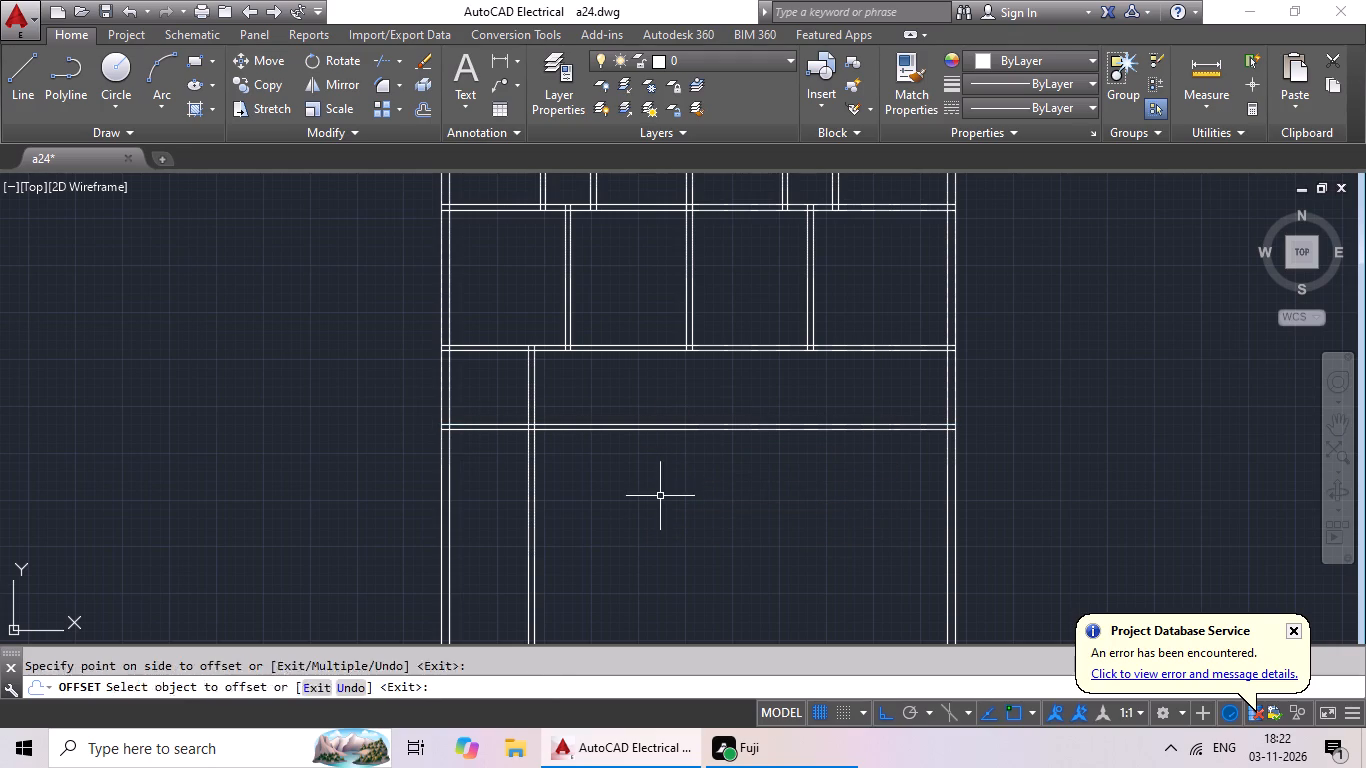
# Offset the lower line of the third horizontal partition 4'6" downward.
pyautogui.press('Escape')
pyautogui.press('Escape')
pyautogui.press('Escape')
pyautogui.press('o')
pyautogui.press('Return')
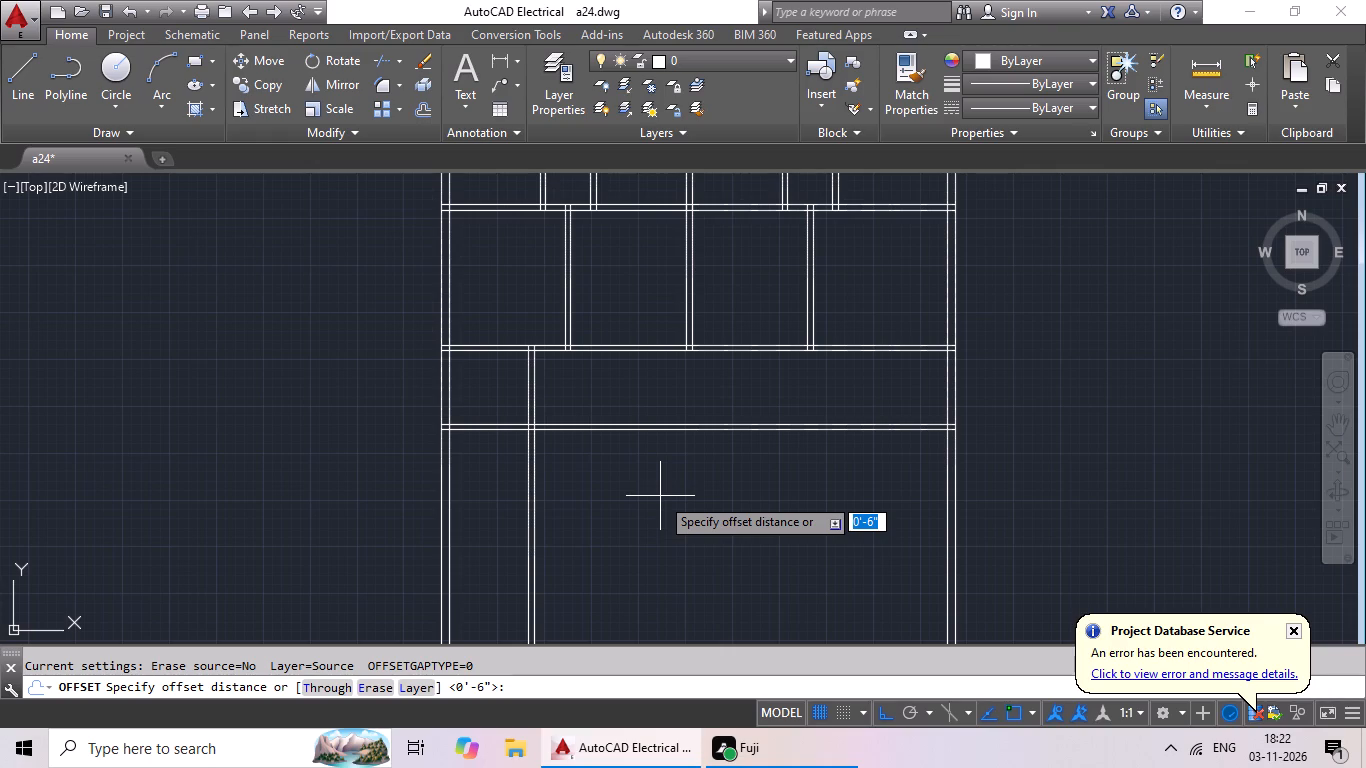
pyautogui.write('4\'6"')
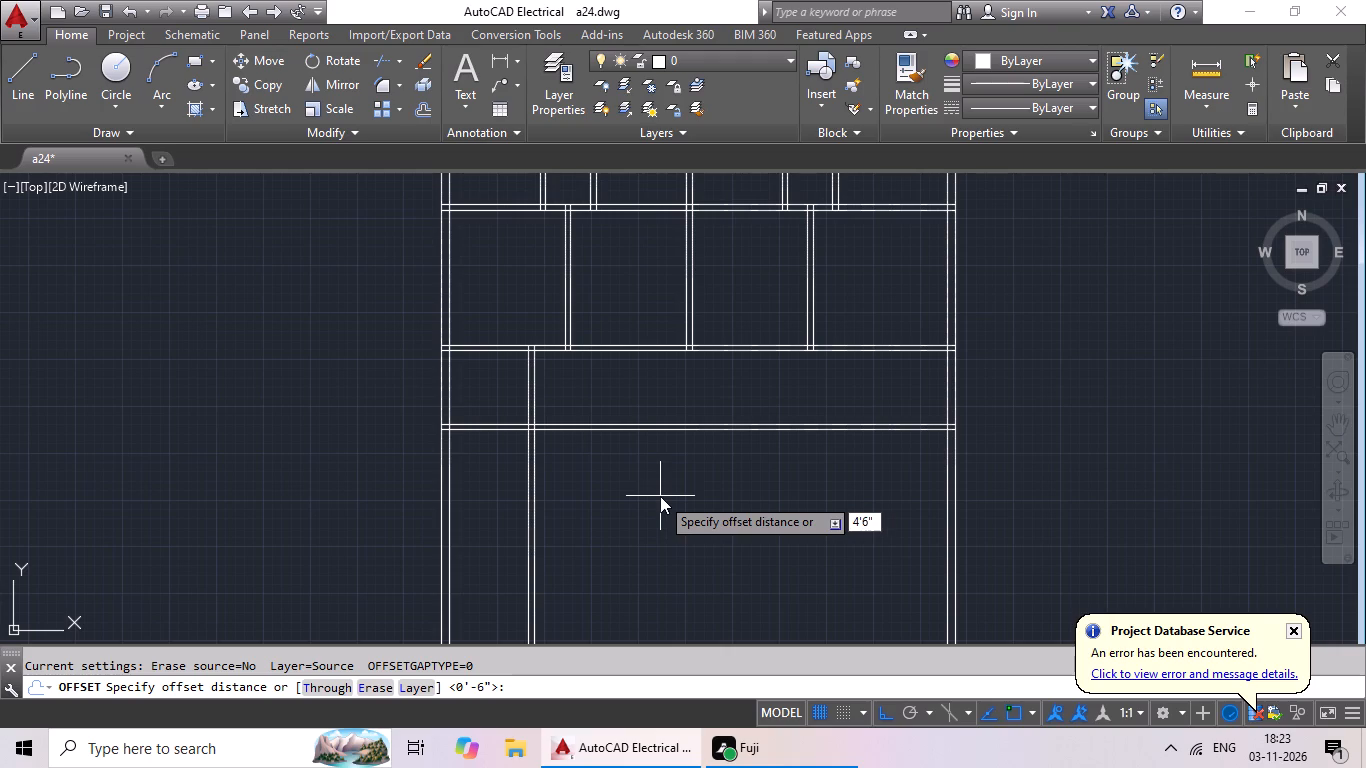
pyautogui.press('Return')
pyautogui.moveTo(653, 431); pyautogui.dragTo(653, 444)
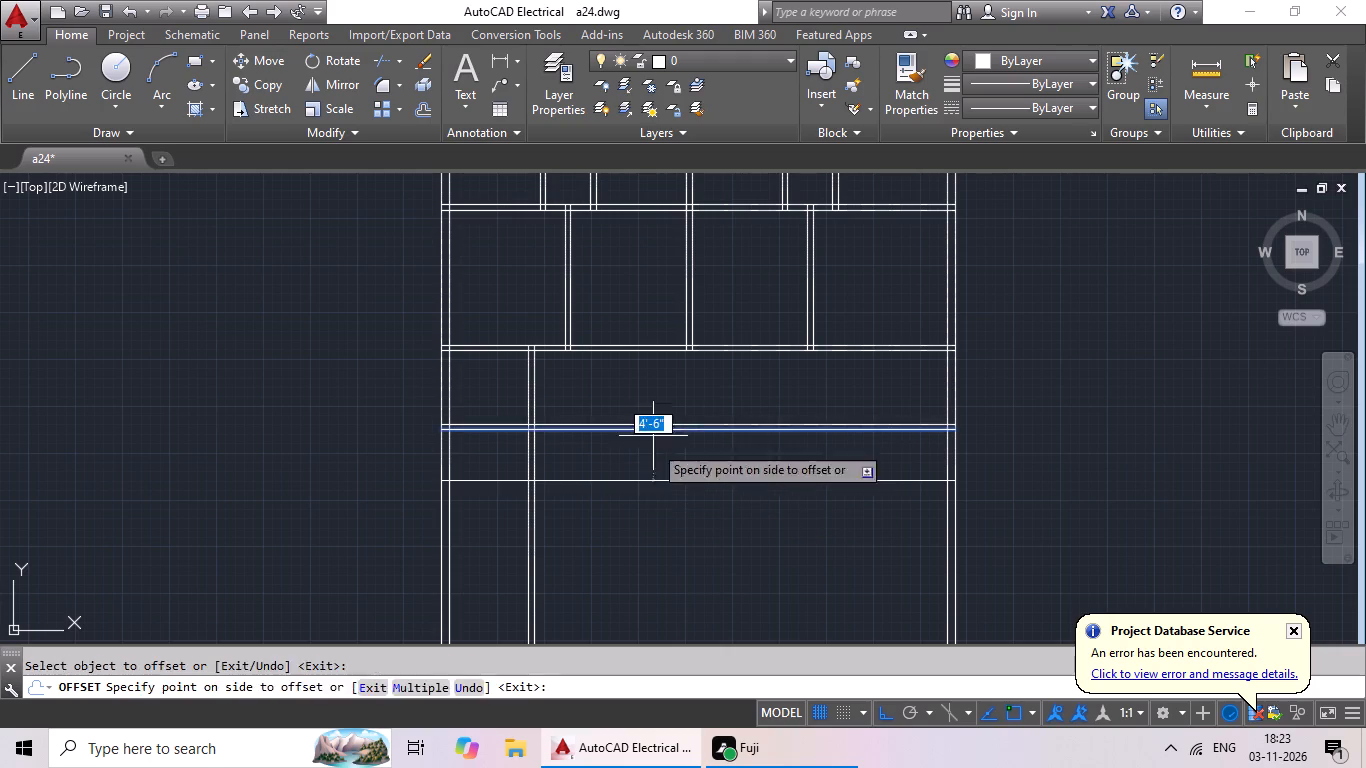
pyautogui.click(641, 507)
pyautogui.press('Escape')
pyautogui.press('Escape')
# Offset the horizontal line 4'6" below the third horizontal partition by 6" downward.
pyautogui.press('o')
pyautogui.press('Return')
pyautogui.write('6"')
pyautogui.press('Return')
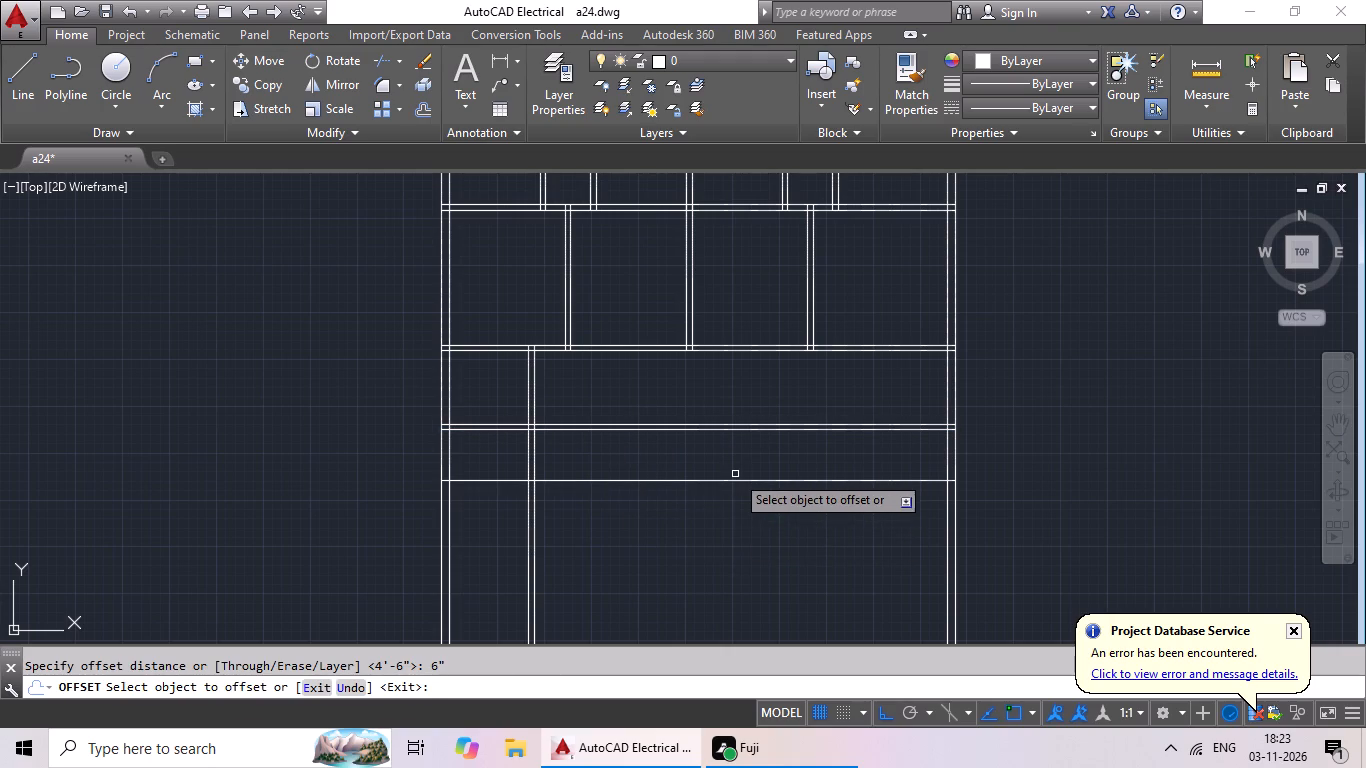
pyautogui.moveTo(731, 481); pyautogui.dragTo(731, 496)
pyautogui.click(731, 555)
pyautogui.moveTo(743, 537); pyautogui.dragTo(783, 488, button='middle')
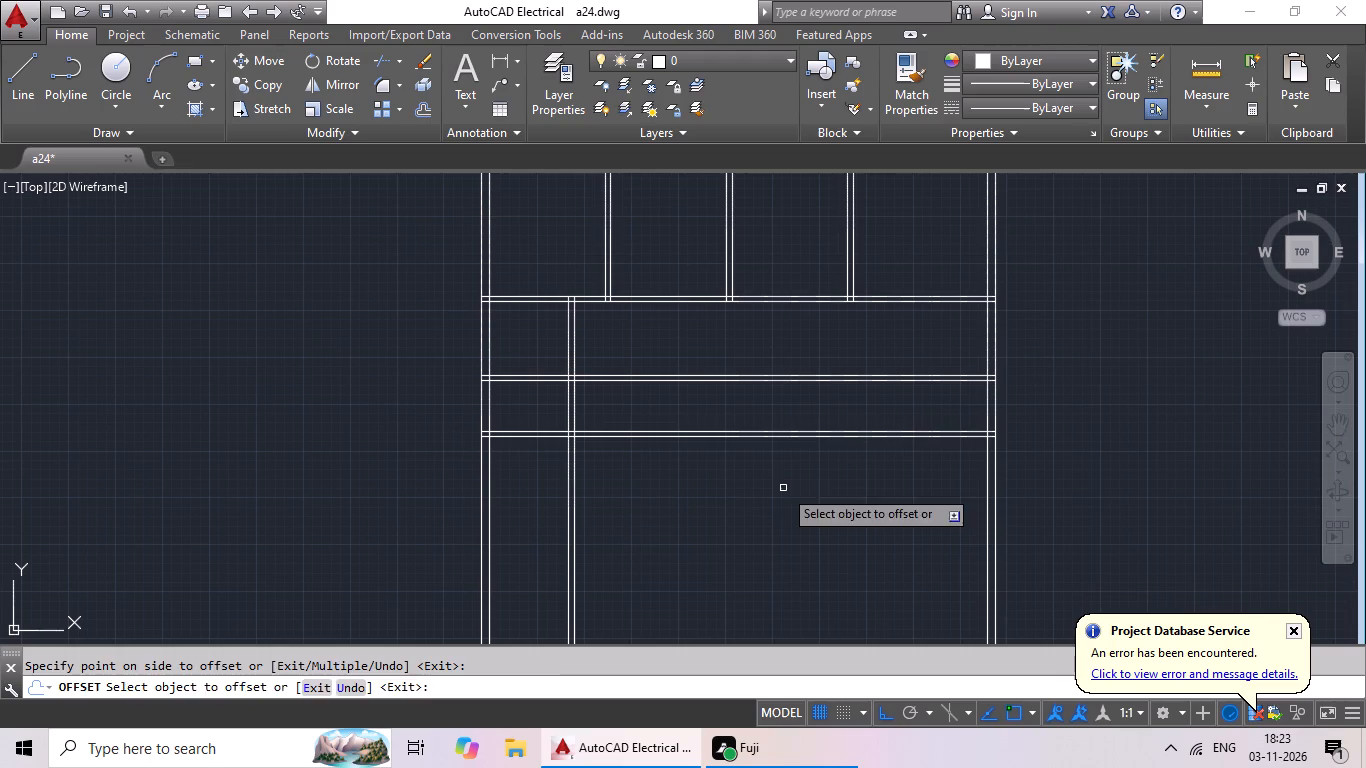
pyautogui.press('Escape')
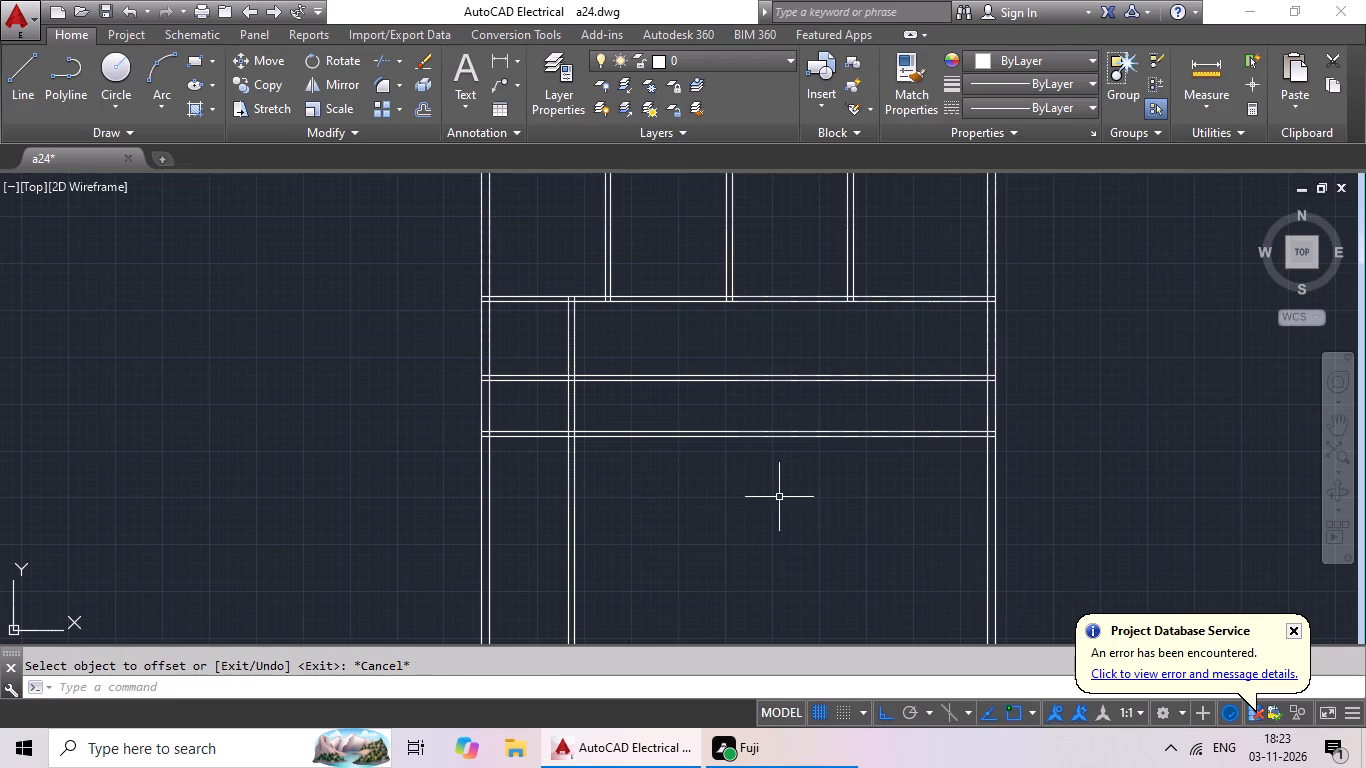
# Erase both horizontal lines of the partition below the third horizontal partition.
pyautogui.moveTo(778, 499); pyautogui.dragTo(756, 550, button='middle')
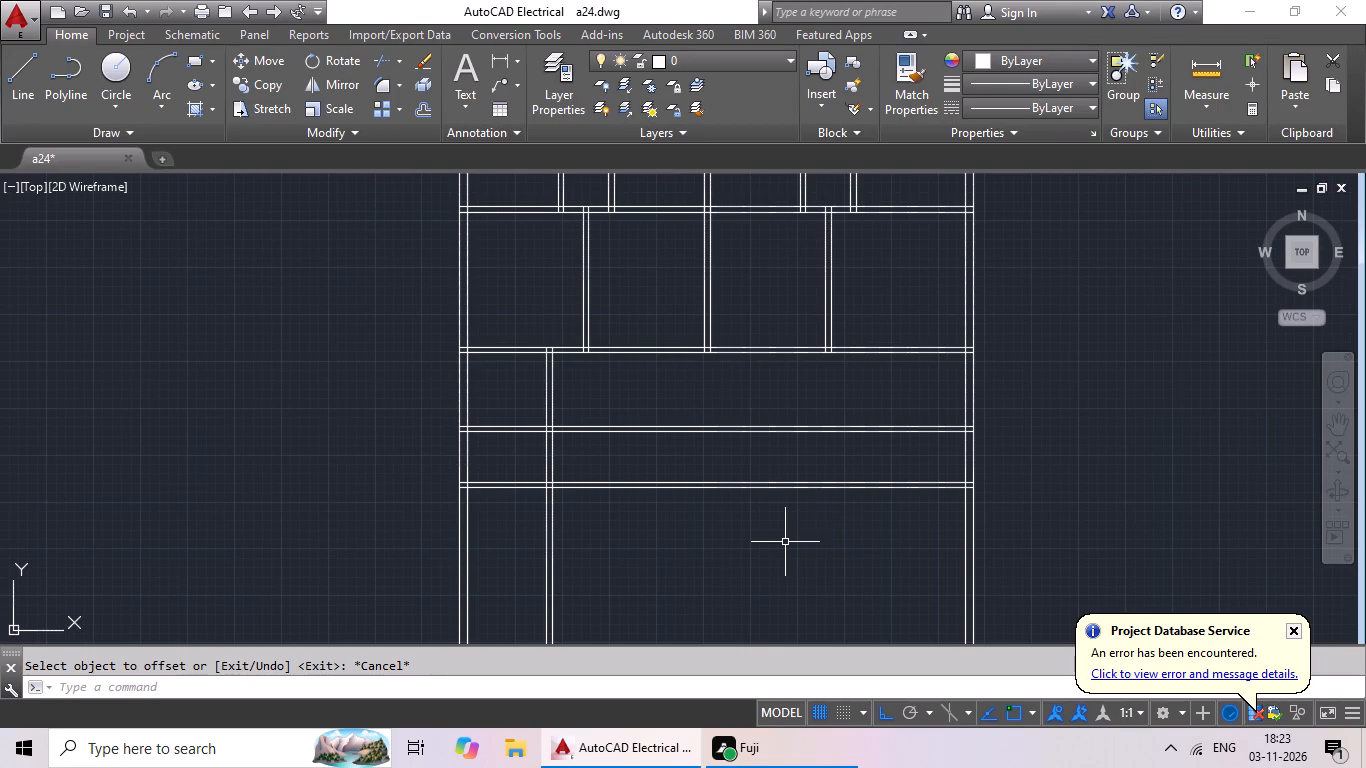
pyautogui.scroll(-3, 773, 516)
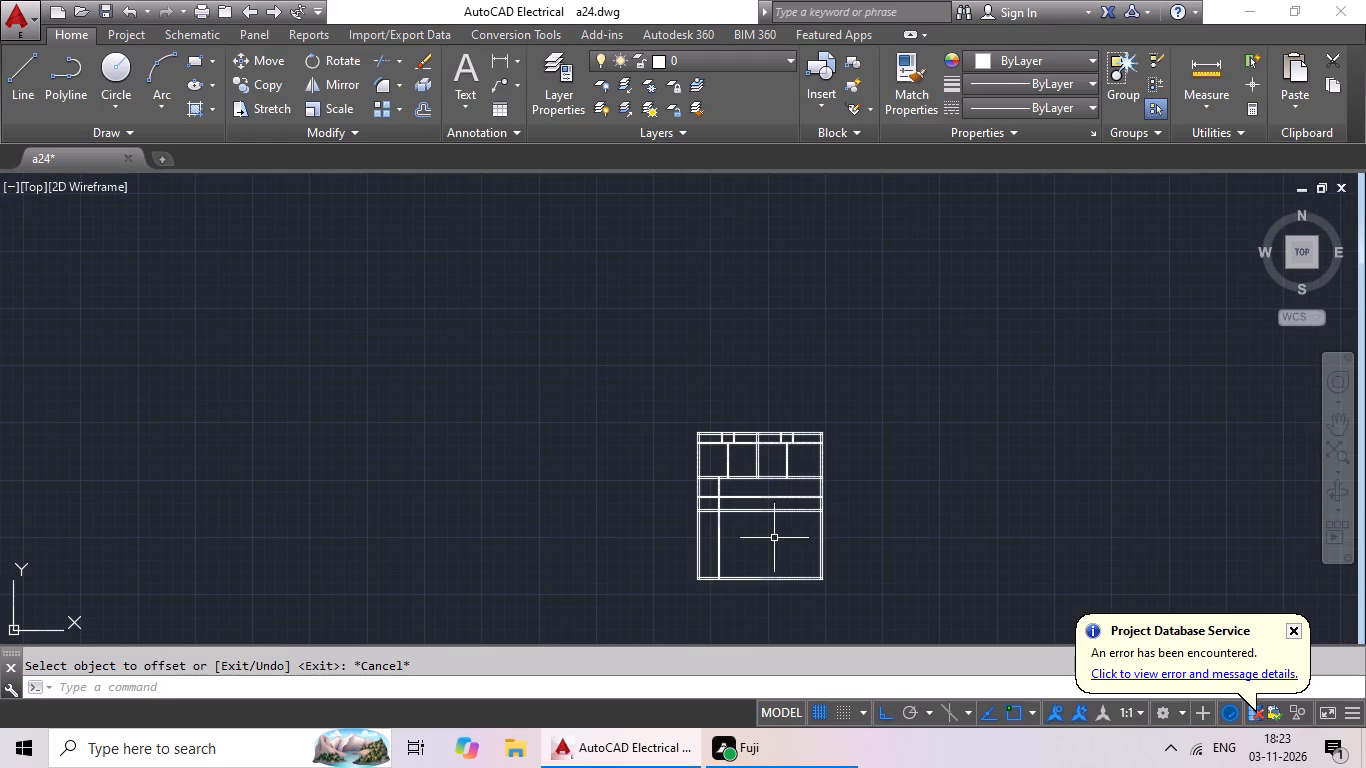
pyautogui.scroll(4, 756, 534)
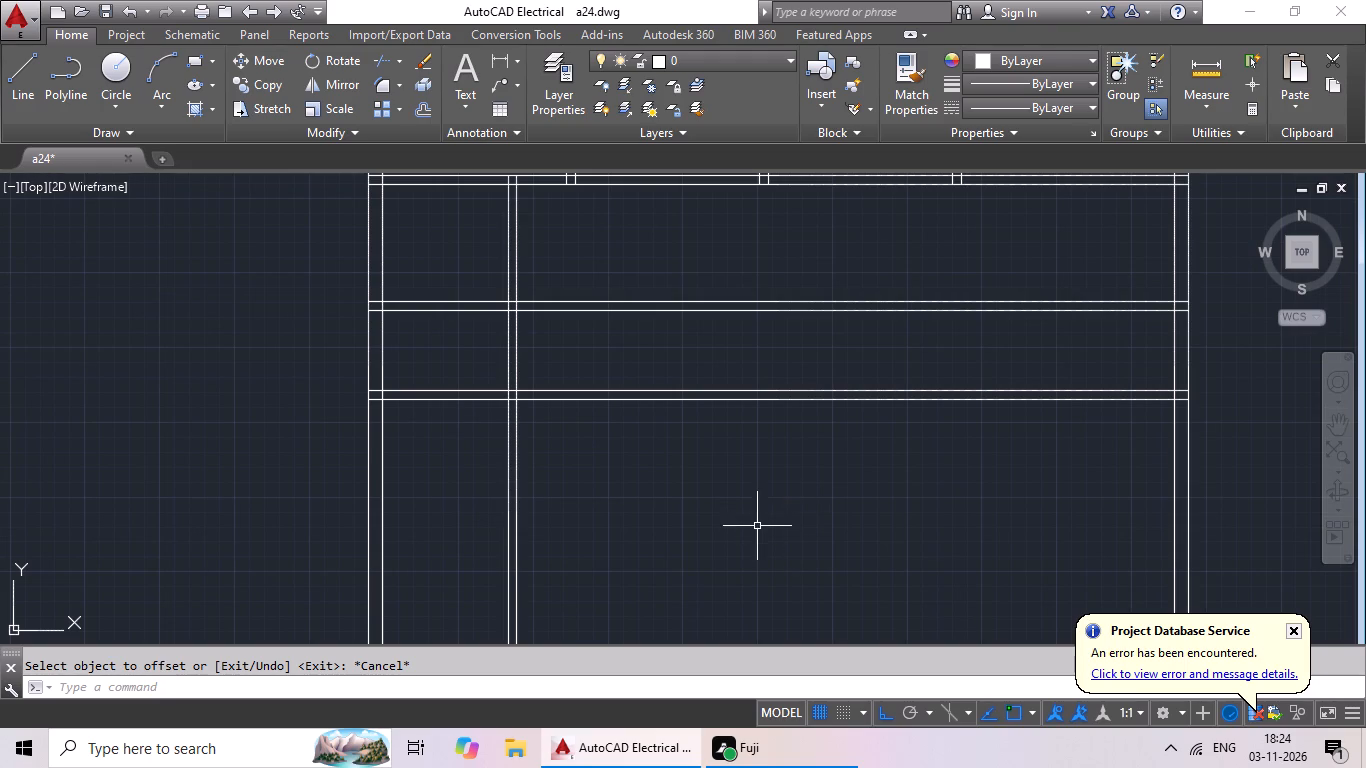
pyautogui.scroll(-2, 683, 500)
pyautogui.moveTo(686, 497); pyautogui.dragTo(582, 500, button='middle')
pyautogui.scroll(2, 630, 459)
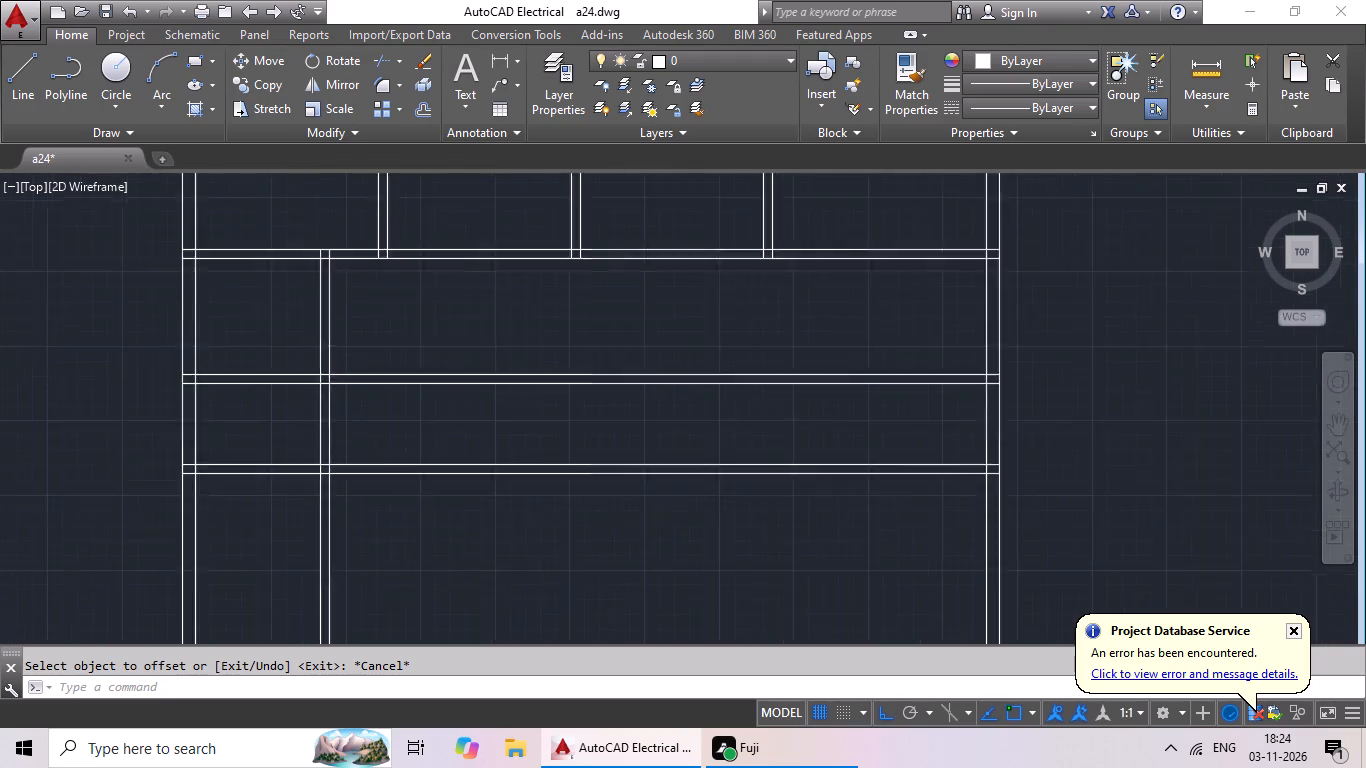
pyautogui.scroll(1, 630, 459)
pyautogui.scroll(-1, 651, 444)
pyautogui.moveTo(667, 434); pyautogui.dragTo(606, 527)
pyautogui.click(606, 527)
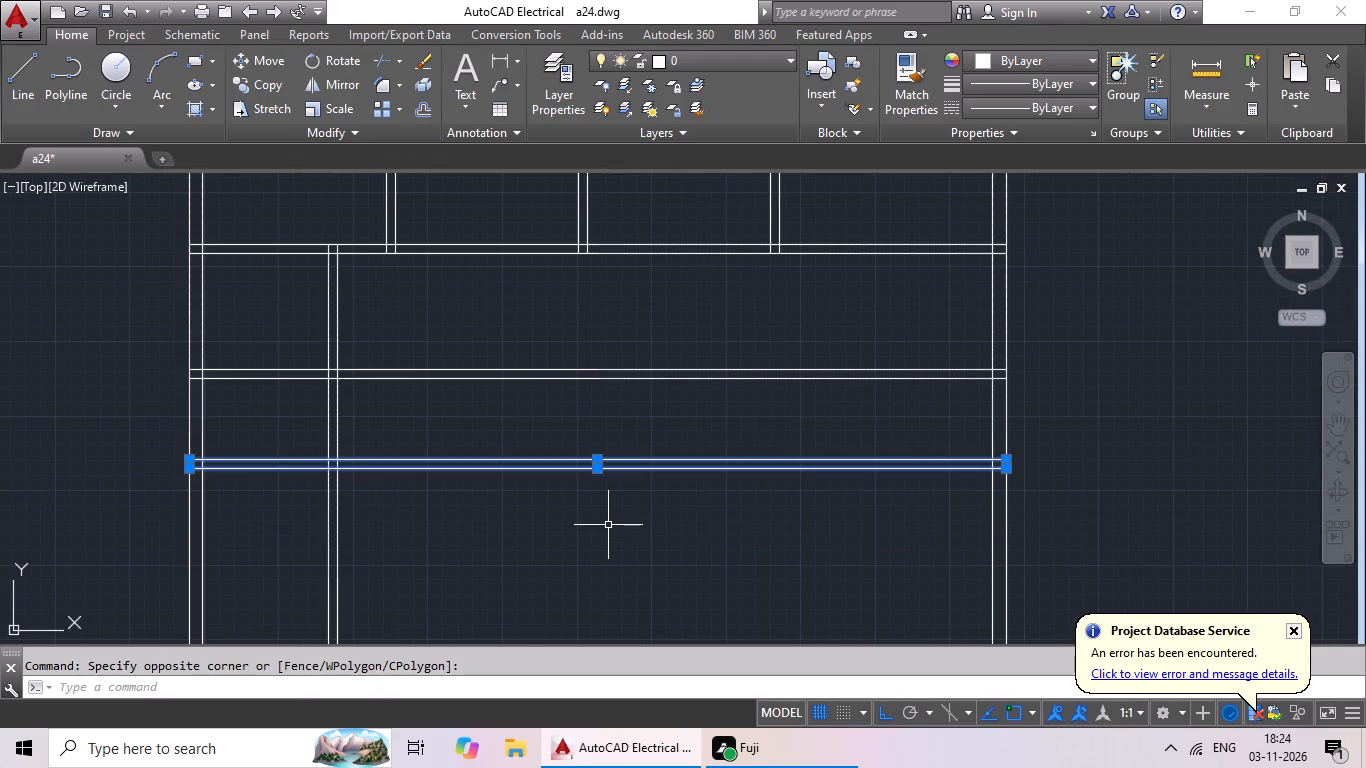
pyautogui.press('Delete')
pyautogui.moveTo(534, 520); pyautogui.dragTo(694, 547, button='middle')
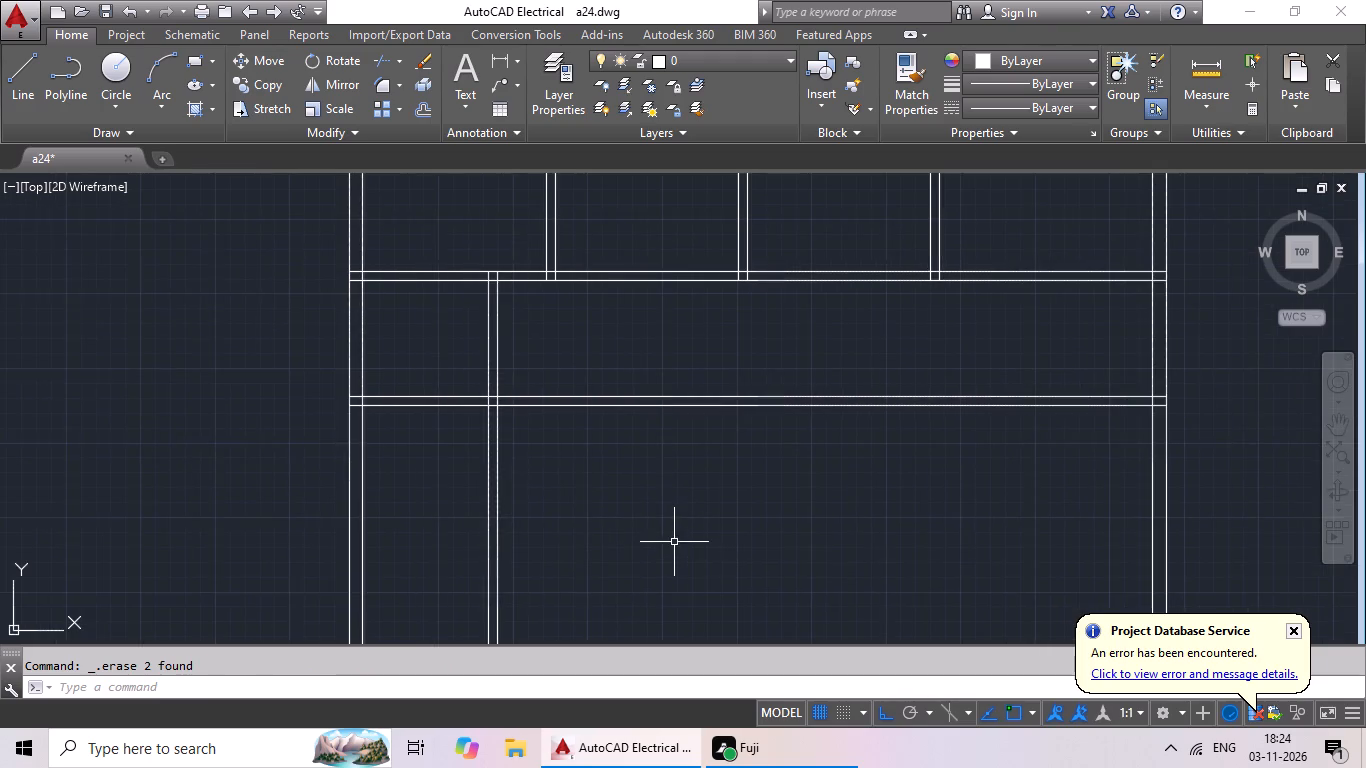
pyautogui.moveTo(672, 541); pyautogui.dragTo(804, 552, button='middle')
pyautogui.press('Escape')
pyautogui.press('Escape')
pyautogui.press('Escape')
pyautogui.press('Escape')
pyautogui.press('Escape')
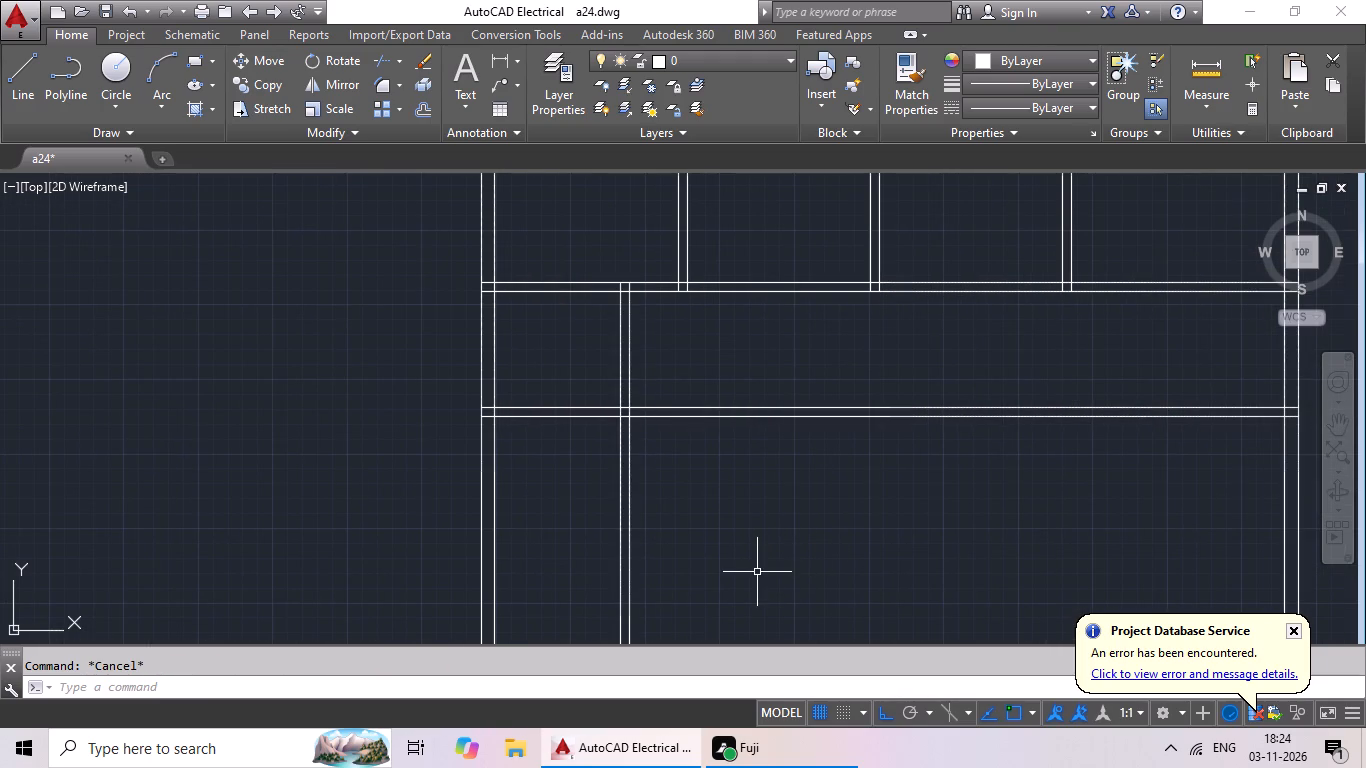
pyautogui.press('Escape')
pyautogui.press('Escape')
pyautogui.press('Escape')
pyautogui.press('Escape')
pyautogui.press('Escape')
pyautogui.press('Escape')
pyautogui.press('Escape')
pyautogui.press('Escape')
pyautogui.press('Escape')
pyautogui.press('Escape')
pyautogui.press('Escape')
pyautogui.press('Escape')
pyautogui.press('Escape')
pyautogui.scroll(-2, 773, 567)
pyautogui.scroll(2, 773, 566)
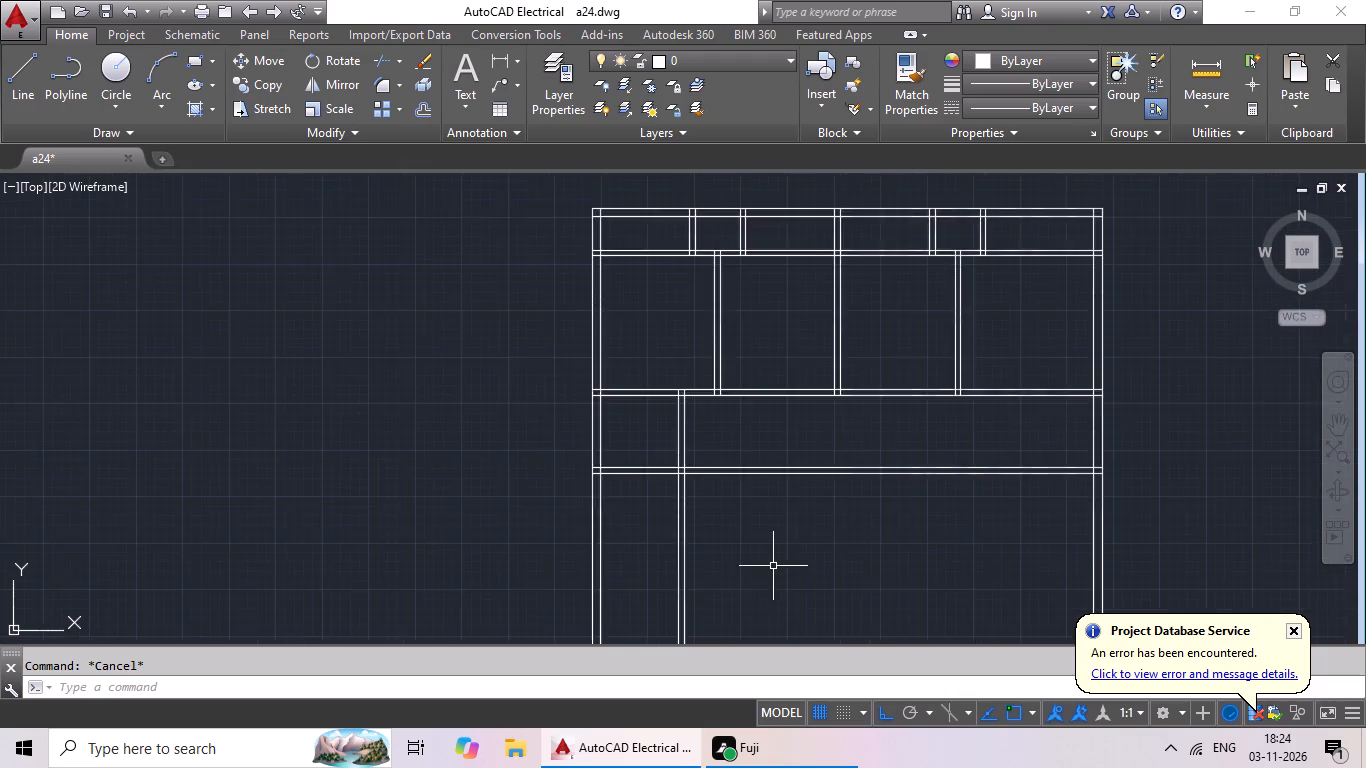
# Offset the outer line of the left exterior wall 1' outward to the left.
pyautogui.moveTo(772, 563); pyautogui.dragTo(667, 544, button='middle')
pyautogui.press('Escape')
pyautogui.press('Escape')
pyautogui.press('o')
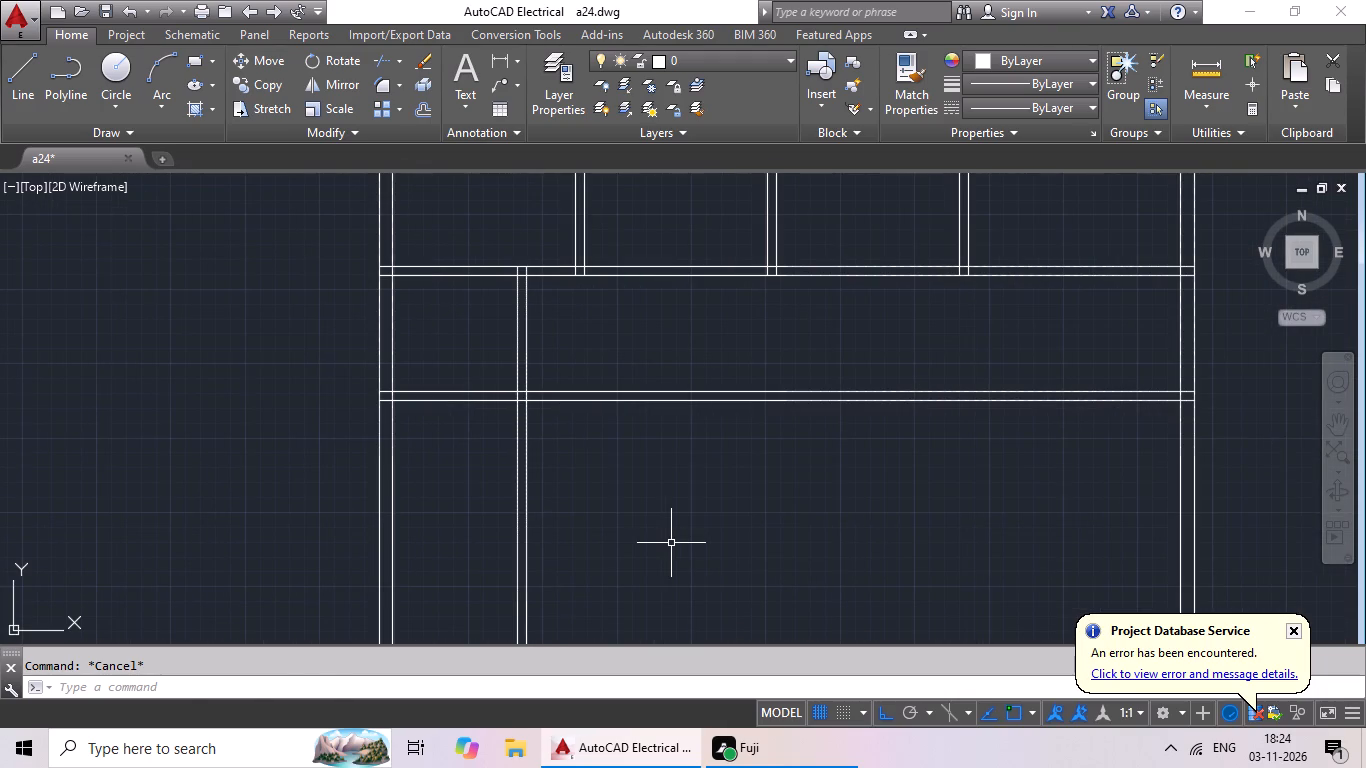
pyautogui.press('Return')
pyautogui.write("1'")
pyautogui.press('Return')
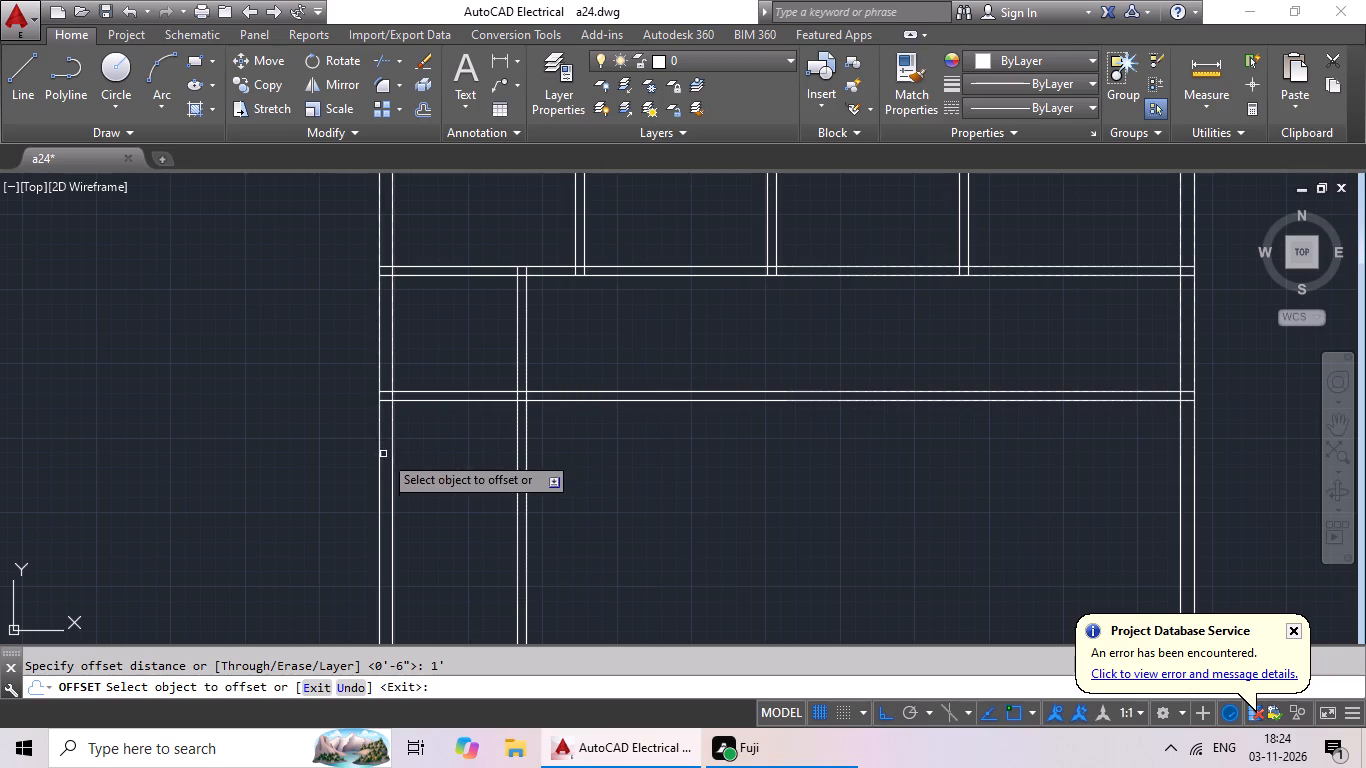
pyautogui.moveTo(379, 461); pyautogui.dragTo(255, 452)
pyautogui.click(217, 447)
pyautogui.moveTo(421, 452); pyautogui.dragTo(518, 424, button='middle')
pyautogui.scroll(2, 508, 427)
pyautogui.press('Escape')
pyautogui.press('Escape')
pyautogui.press('Escape')
pyautogui.press('Escape')
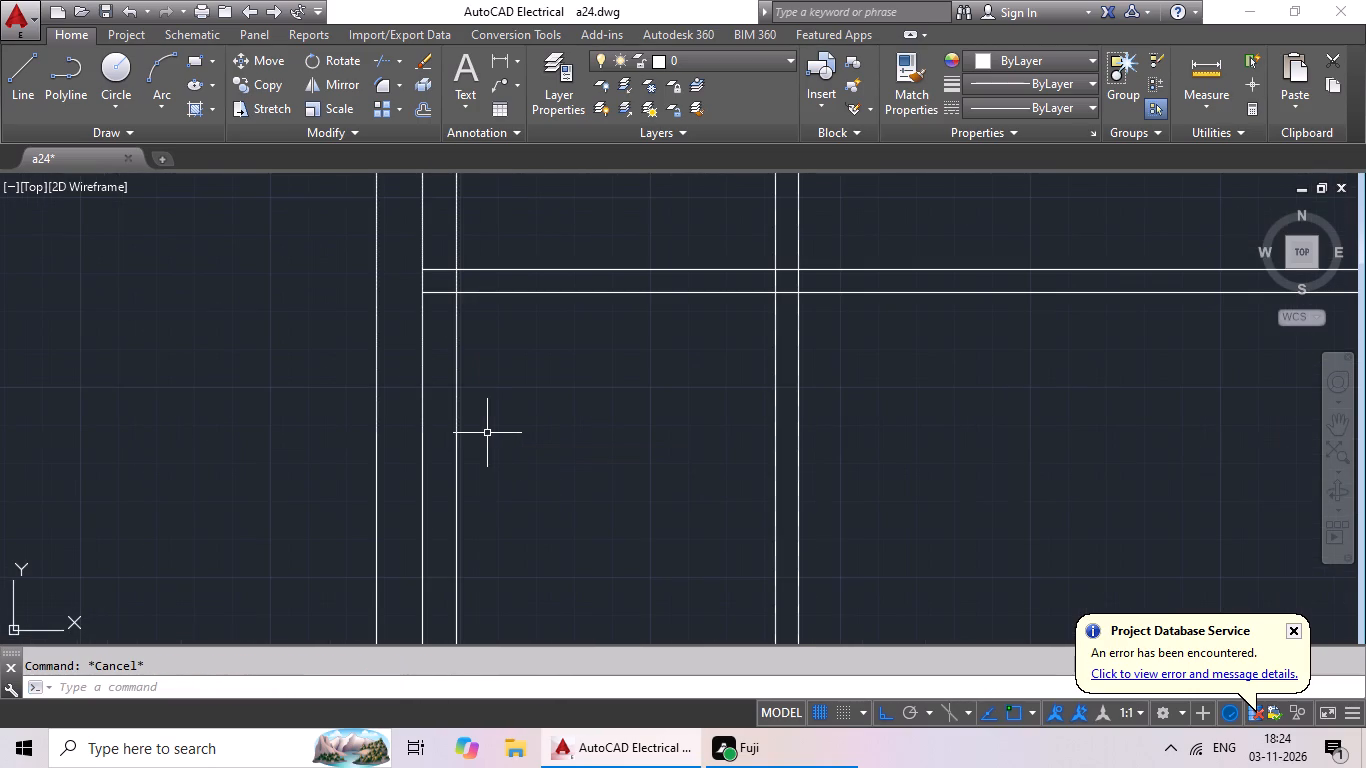
# Offset the new vertical line outside the left exterior wall by 6" further outward.
pyautogui.press('o')
pyautogui.press('Return')
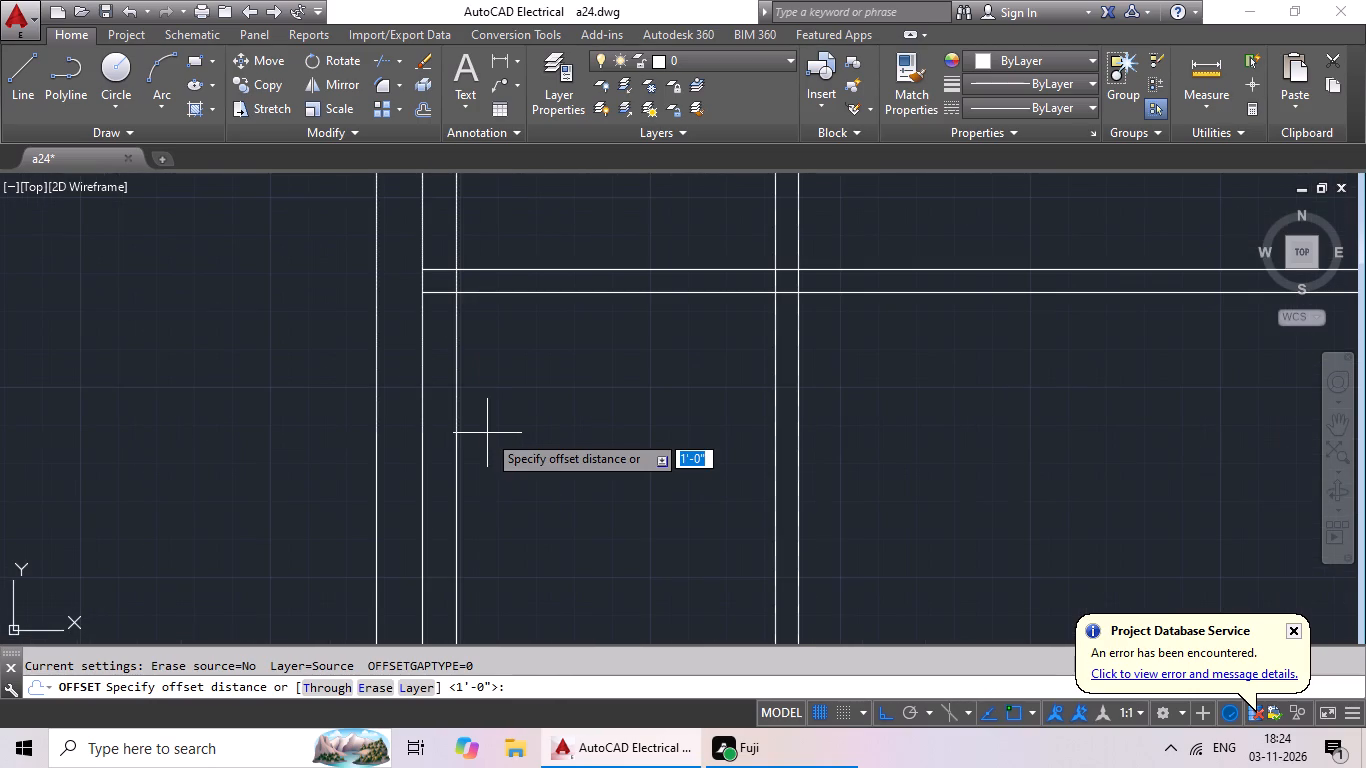
pyautogui.press('6')
pyautogui.hotkey('shift', '"')
pyautogui.press('Return')
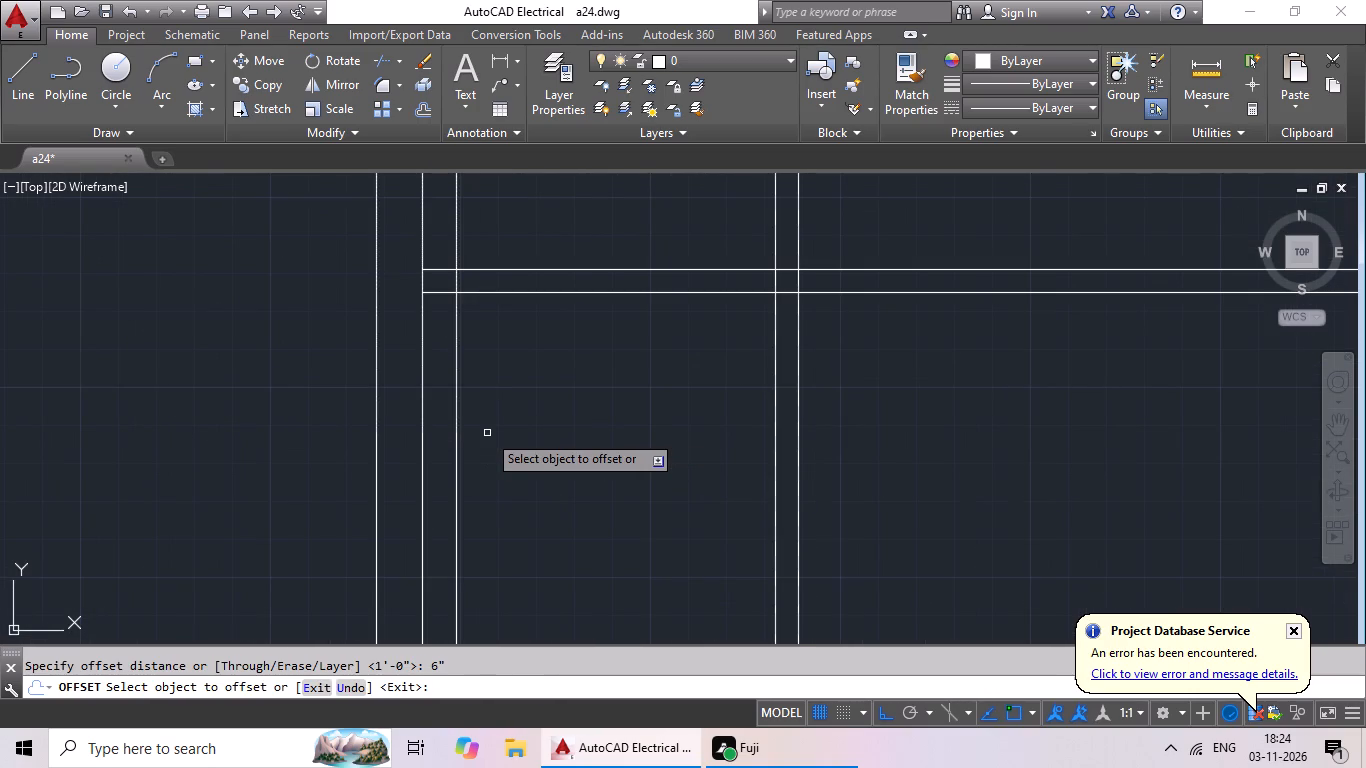
pyautogui.moveTo(376, 457); pyautogui.dragTo(346, 460)
pyautogui.moveTo(317, 459); pyautogui.dragTo(328, 459)
pyautogui.scroll(-2, 635, 419)
pyautogui.moveTo(636, 418); pyautogui.dragTo(588, 427, button='middle')
pyautogui.press('Escape')
pyautogui.press('Escape')
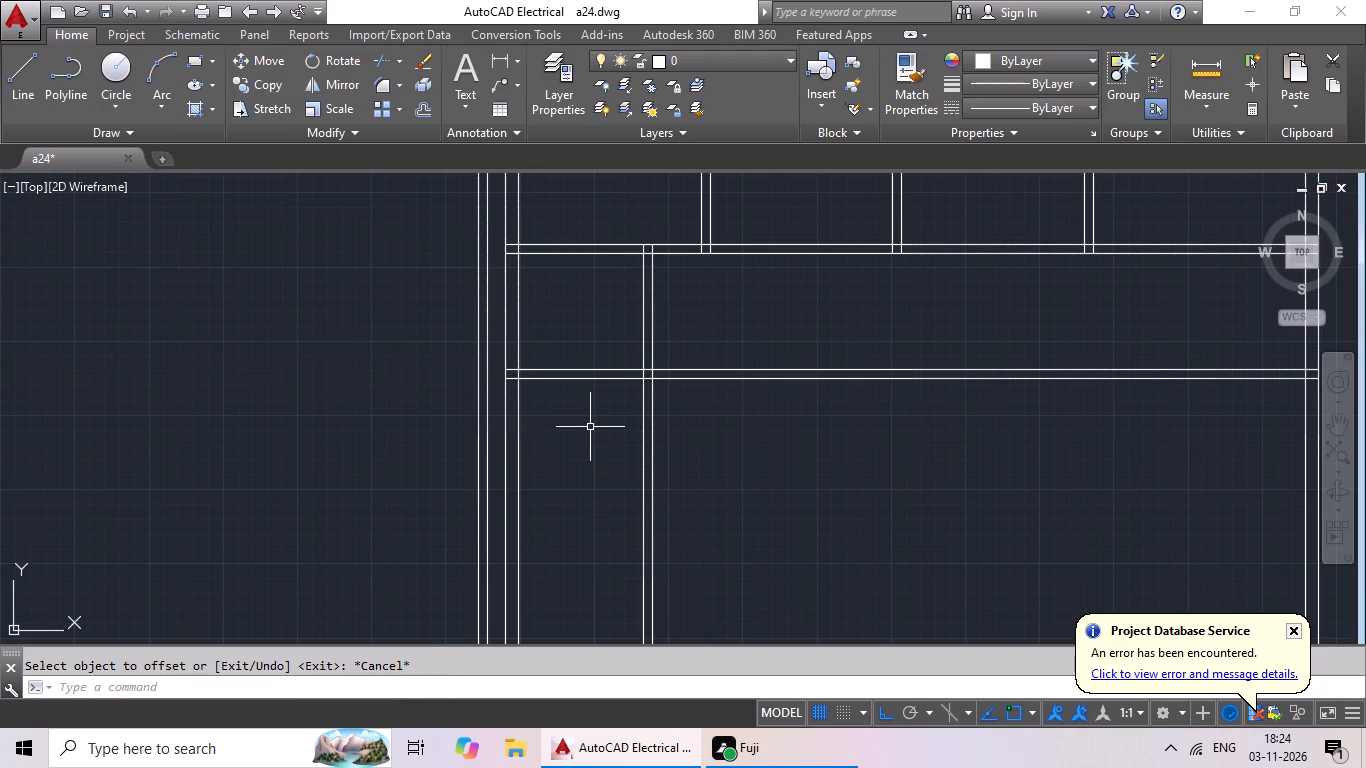
# Offset the lower line of the third horizontal partition 4'6" downward.
pyautogui.press('o')
pyautogui.press('Return')
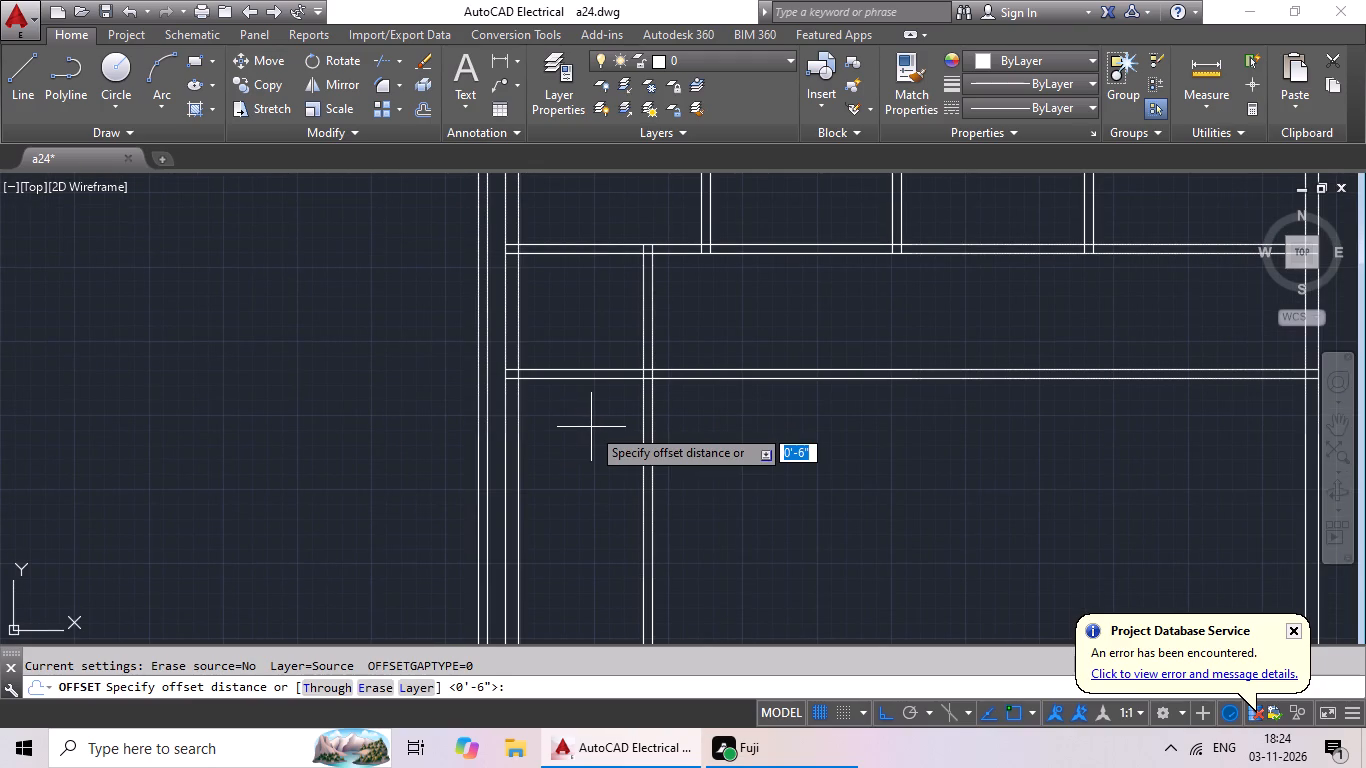
pyautogui.write('4\'6"')
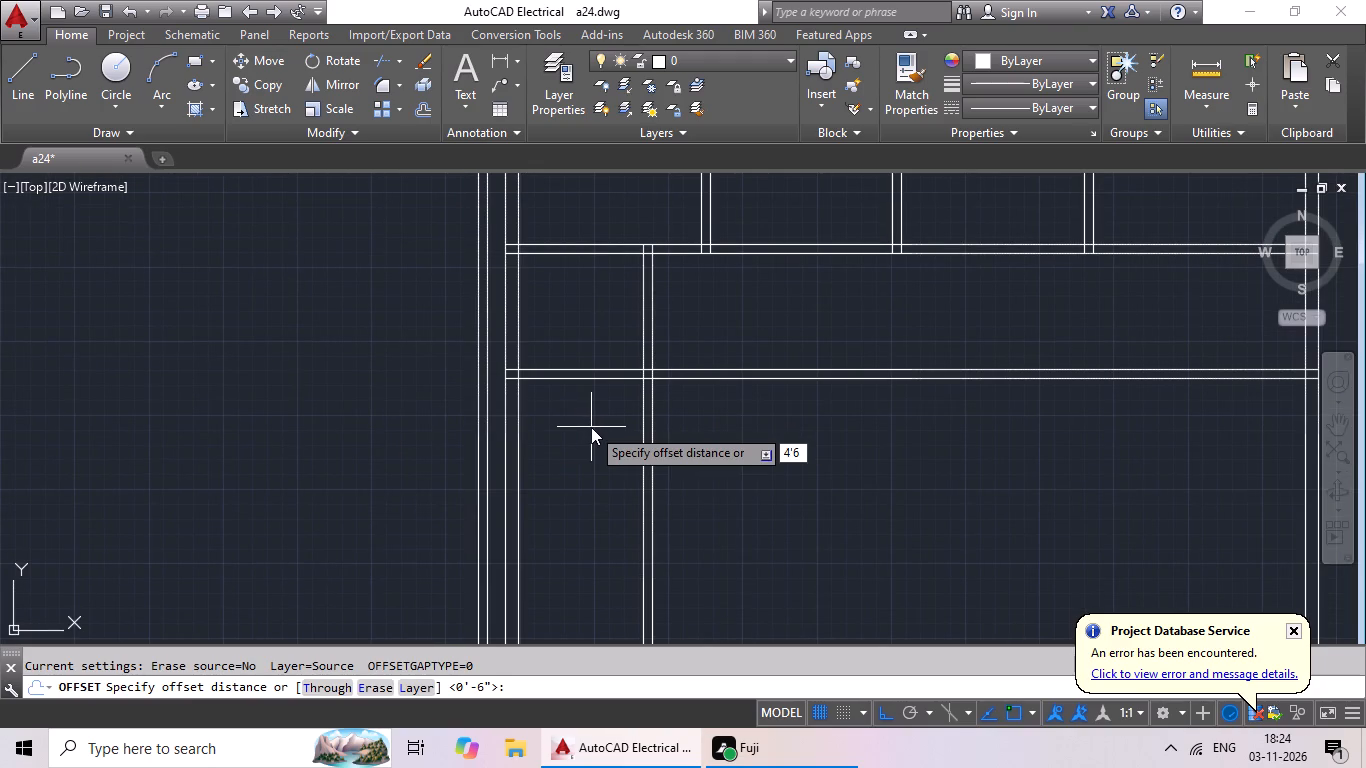
pyautogui.press('Return')
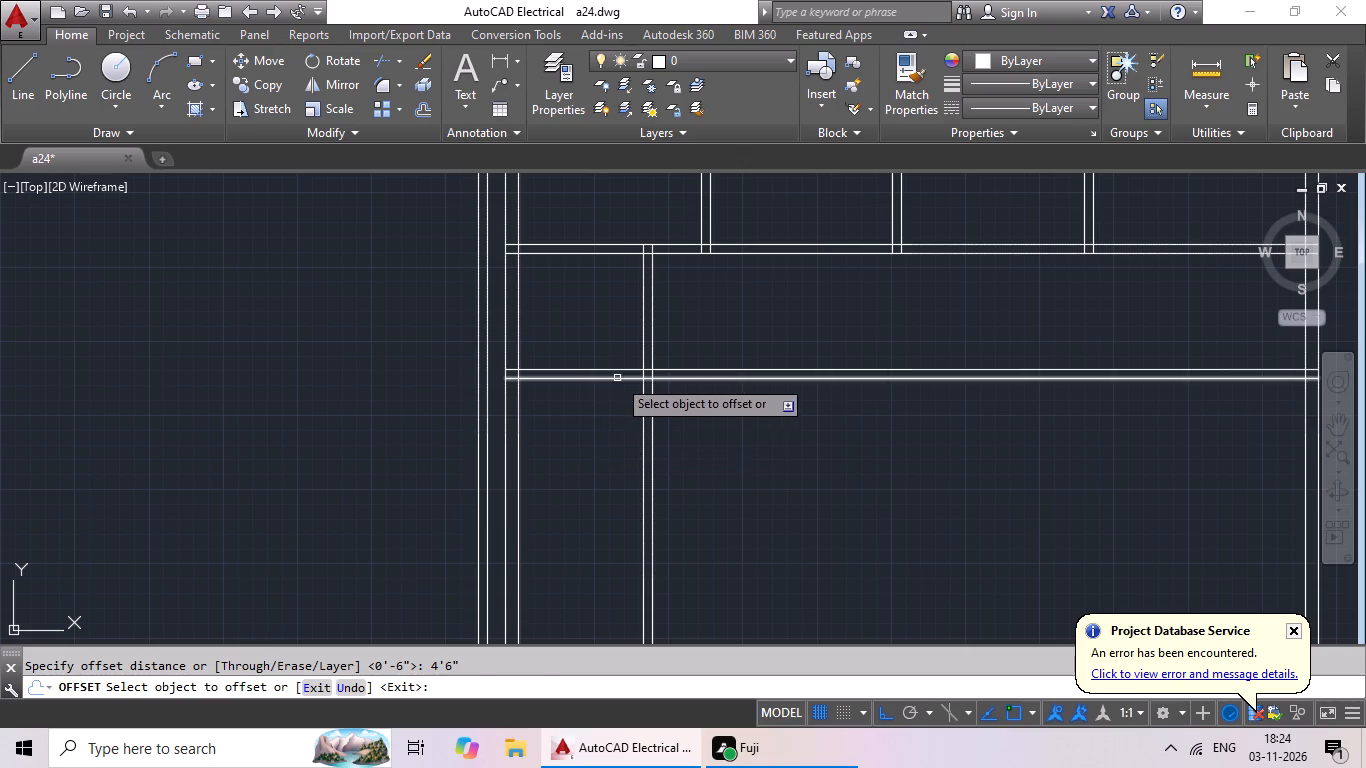
pyautogui.moveTo(617, 378); pyautogui.dragTo(615, 393)
pyautogui.click(610, 485)
pyautogui.press('Escape')
pyautogui.press('Escape')
# Offset the horizontal line 4'6" below the third horizontal partition by 6" downward to form a fourth horizontal partition.
pyautogui.press('o')
pyautogui.press('Return')
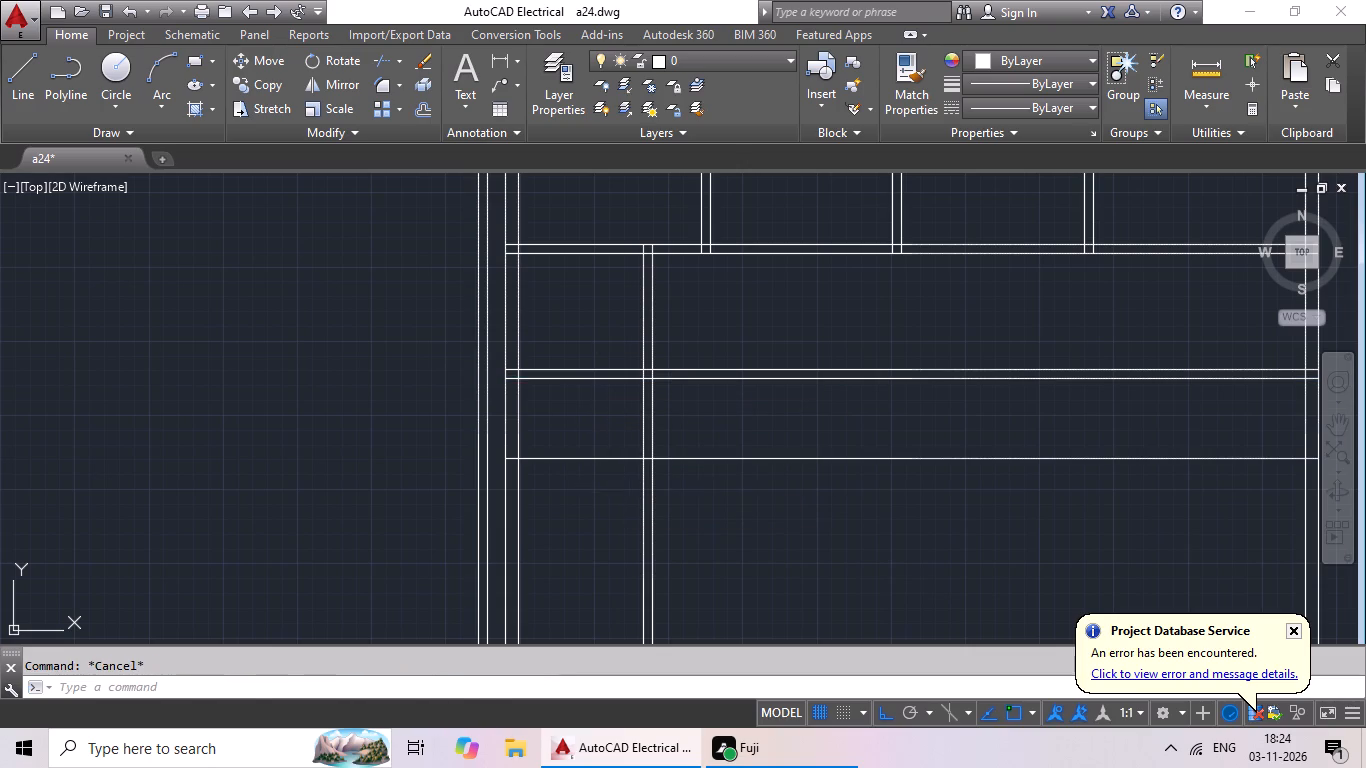
pyautogui.write('6"')
pyautogui.press('Return')
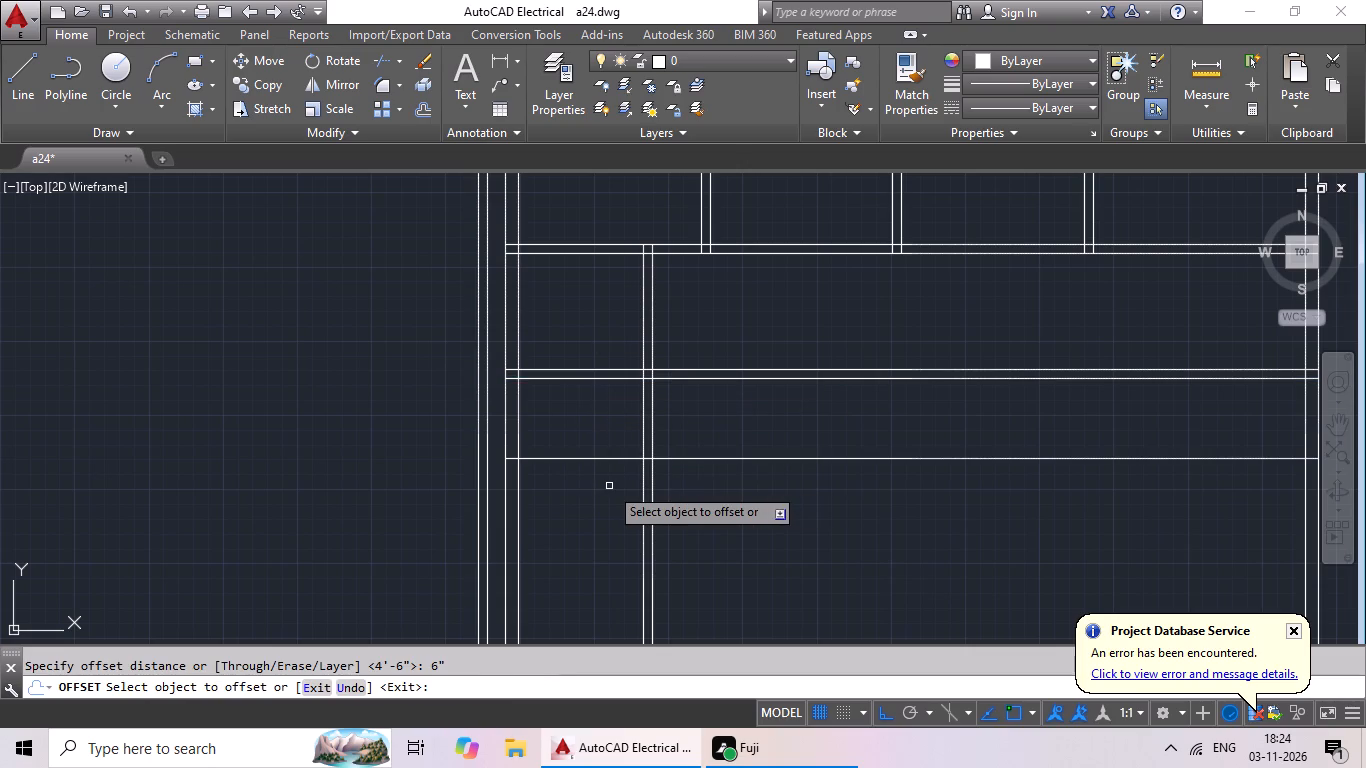
pyautogui.click(629, 459)
pyautogui.click(603, 490)
pyautogui.press('Escape')
pyautogui.press('Escape')
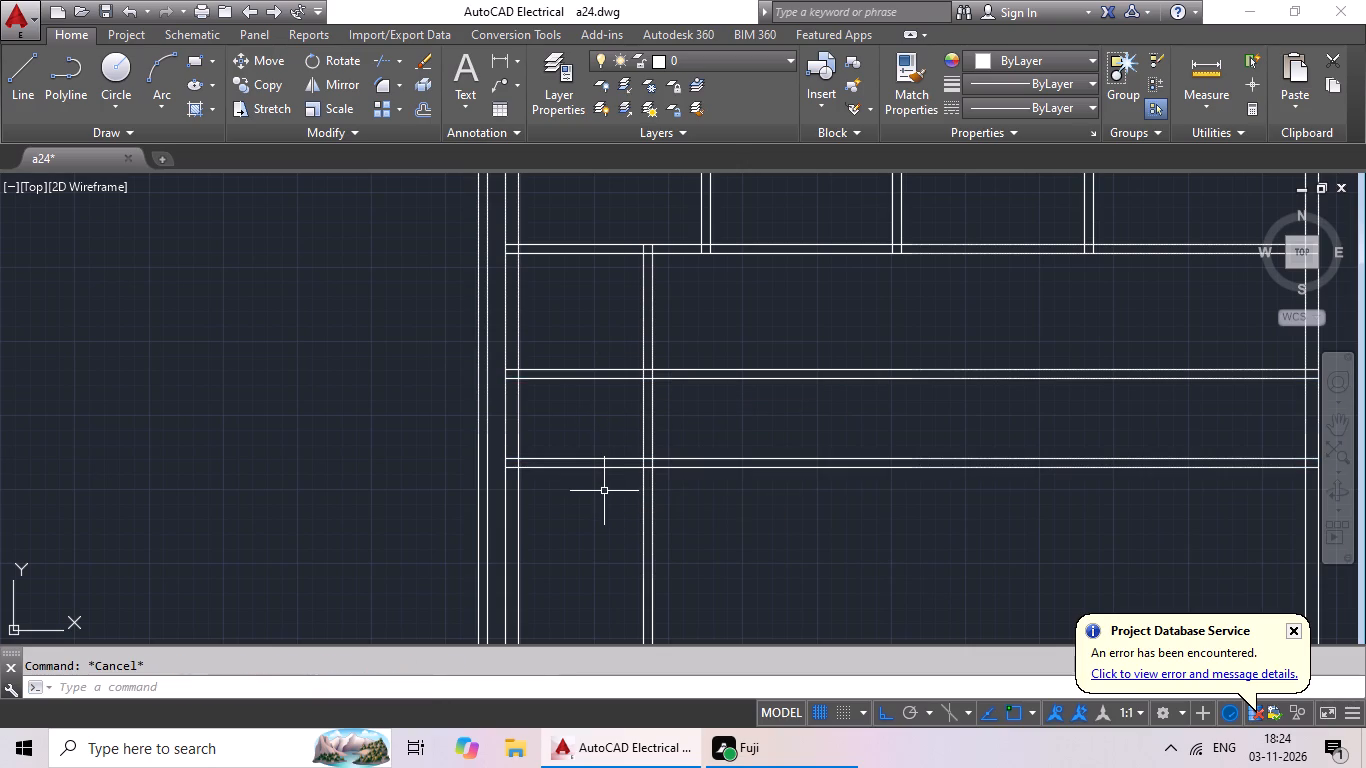
# Extend both lines of the third and fourth horizontal partitions to the outermost vertical line beyond the left exterior wall.
pyautogui.write('ex')
pyautogui.press('space')
pyautogui.press('space')
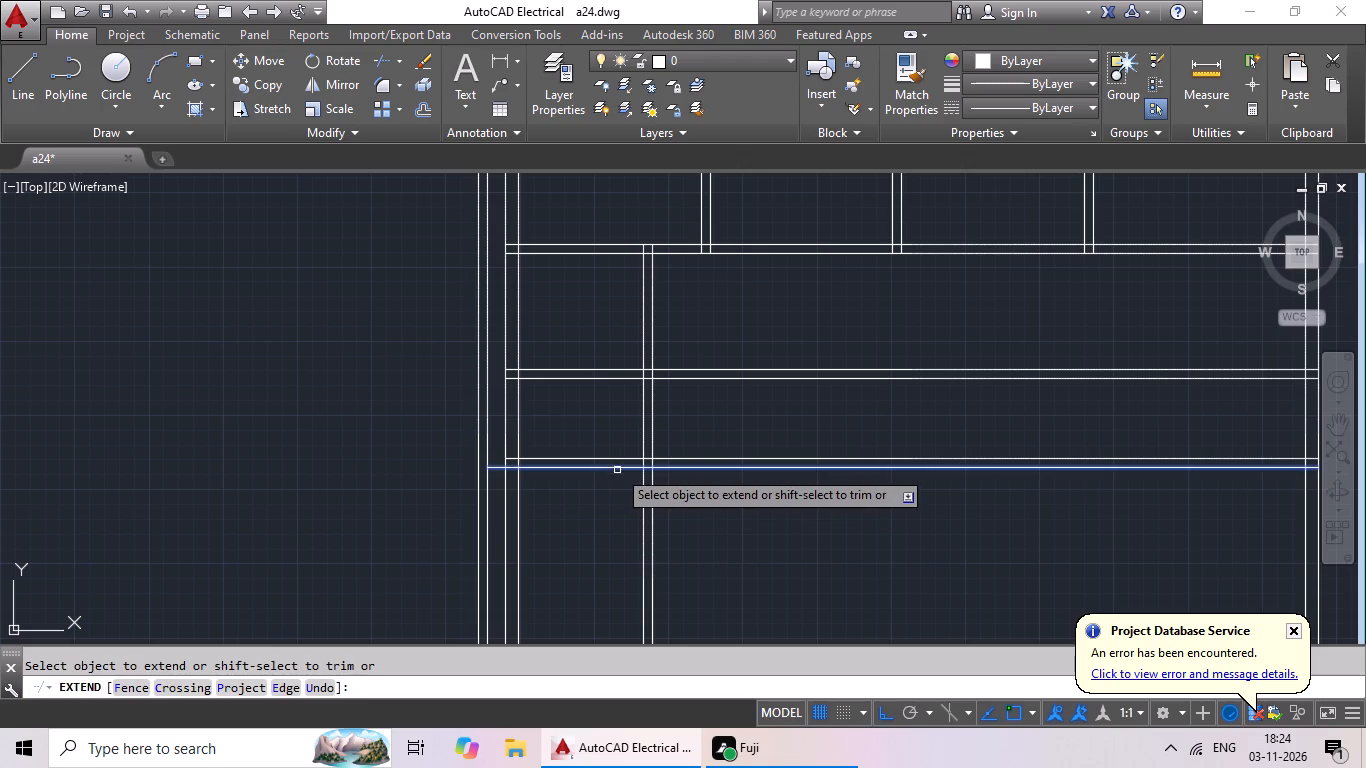
pyautogui.click(553, 377)
pyautogui.click(547, 377)
pyautogui.click(544, 370)
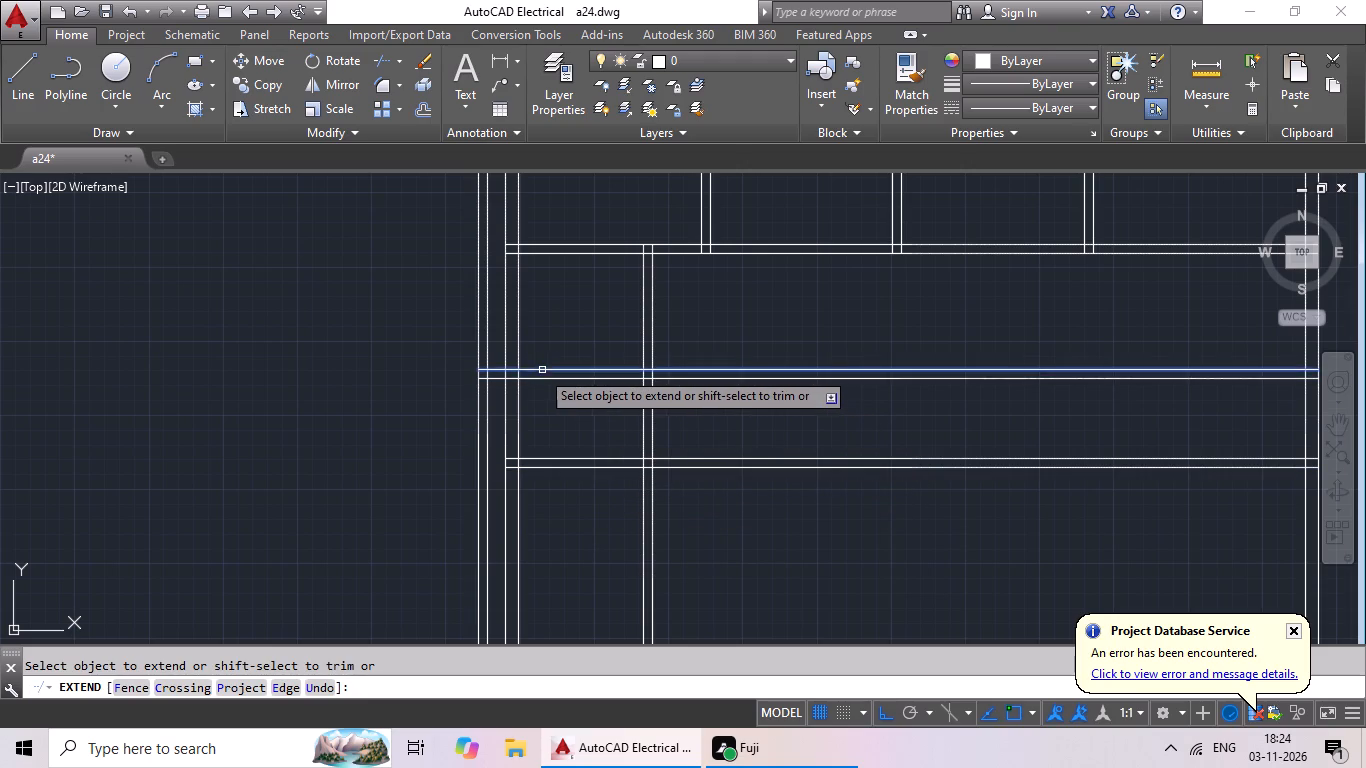
pyautogui.click(526, 368)
pyautogui.click(525, 458)
pyautogui.click(515, 458)
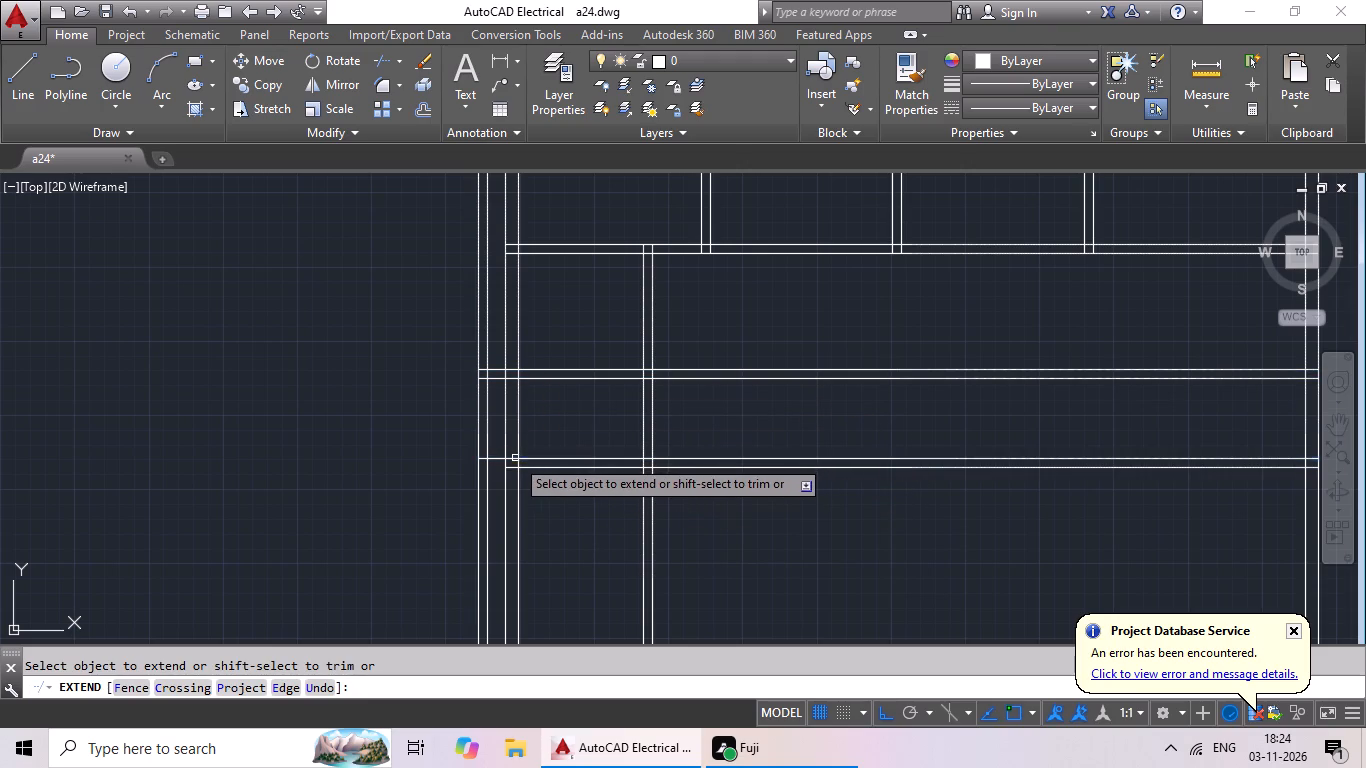
pyautogui.doubleClick(537, 469)
pyautogui.click(532, 470)
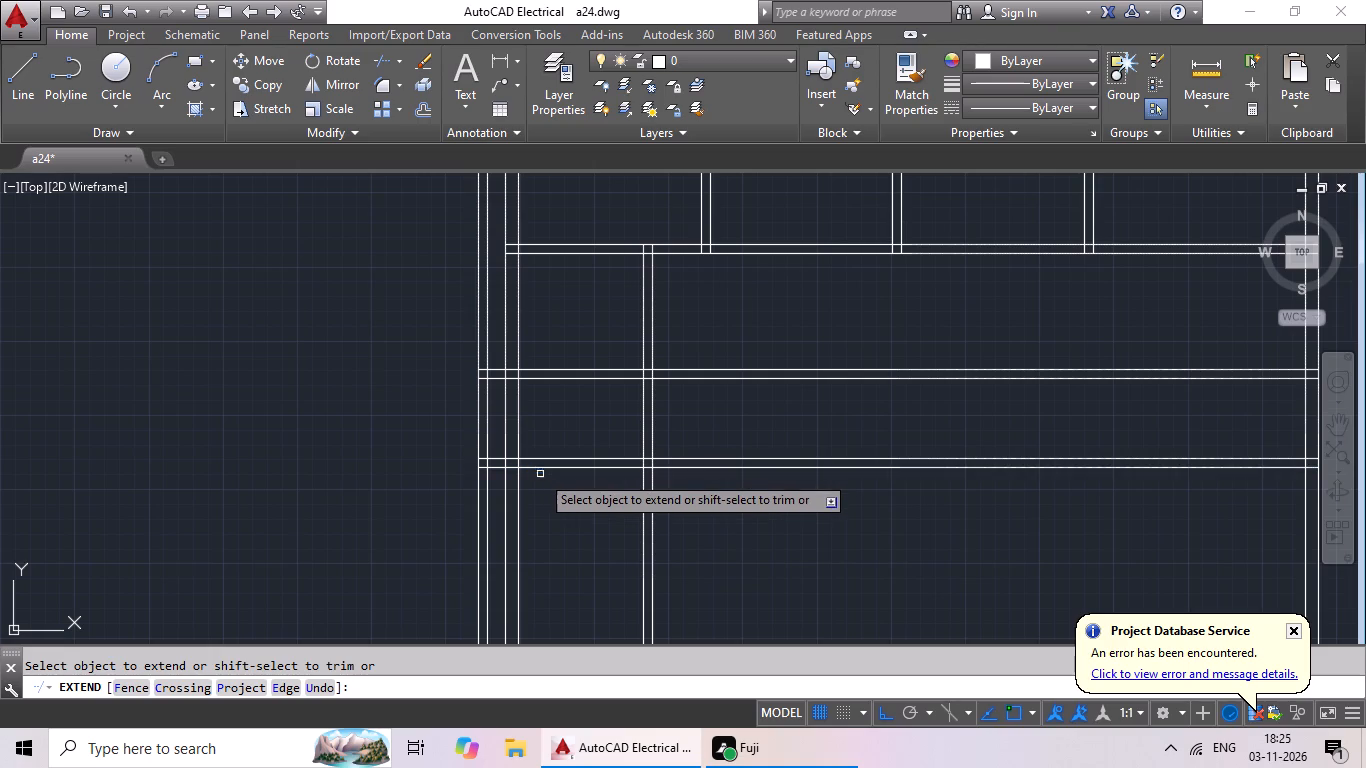
pyautogui.scroll(-1, 549, 490)
pyautogui.press('Escape')
pyautogui.press('Escape')
pyautogui.press('Escape')
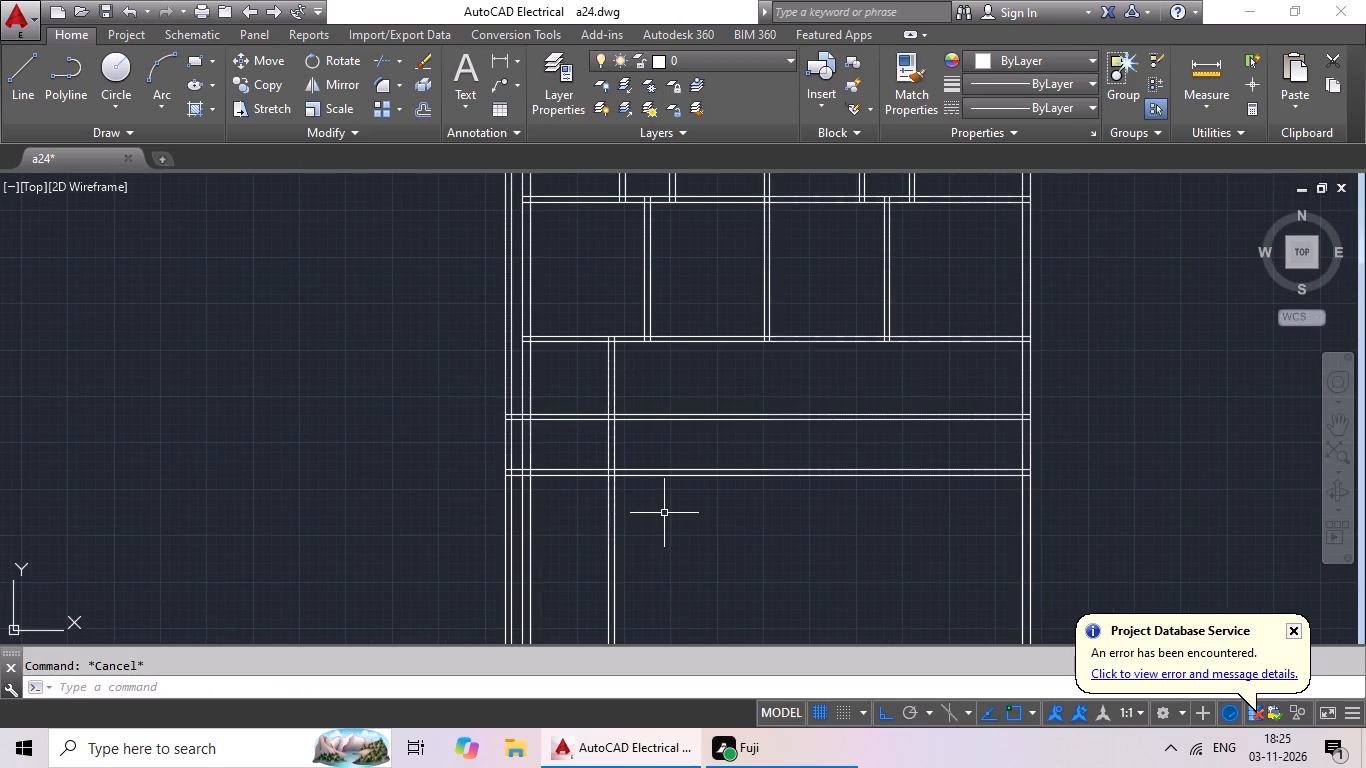
# Trim the two vertical lines outside the left exterior wall above the third and below the fourth horizontal partition.
pyautogui.write('tr')
pyautogui.press('space')
pyautogui.press('space')
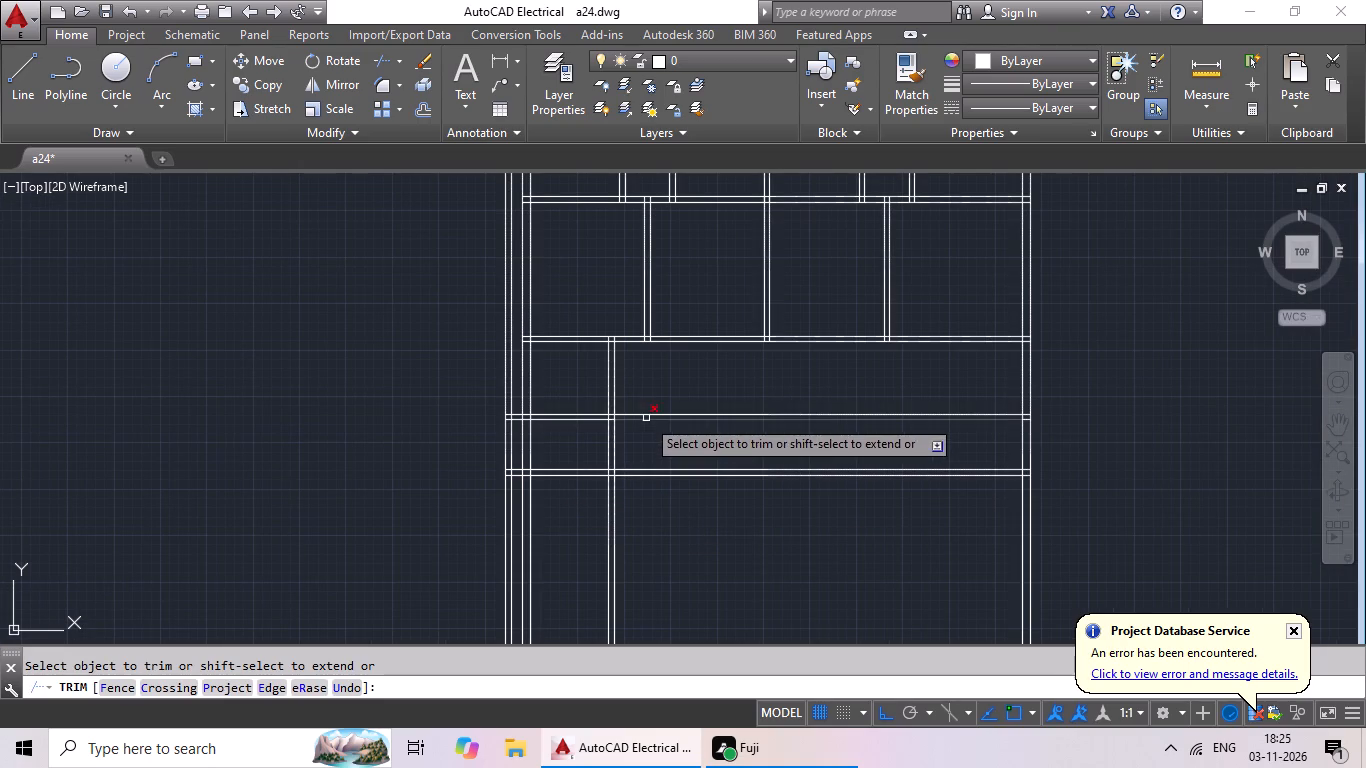
pyautogui.scroll(3, 517, 391)
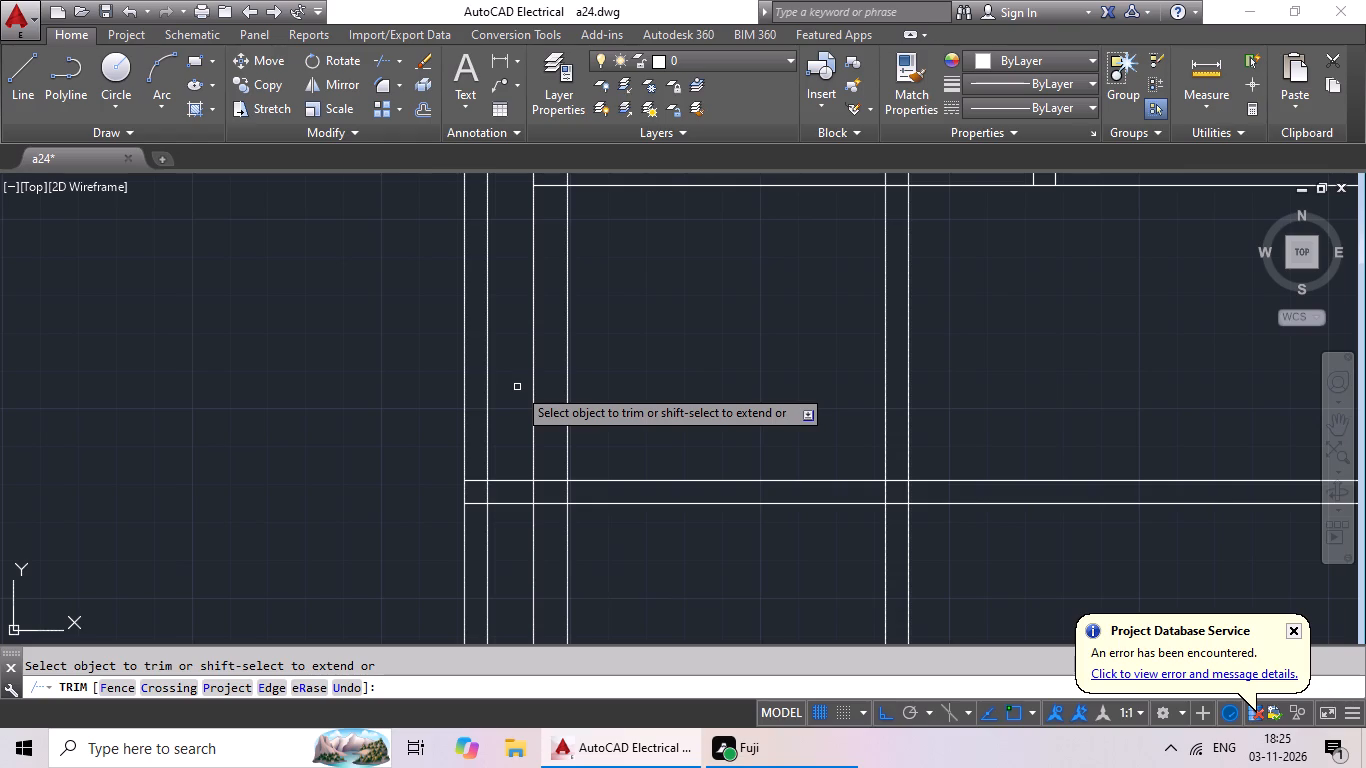
pyautogui.scroll(3, 517, 386)
pyautogui.moveTo(490, 339); pyautogui.dragTo(266, 551)
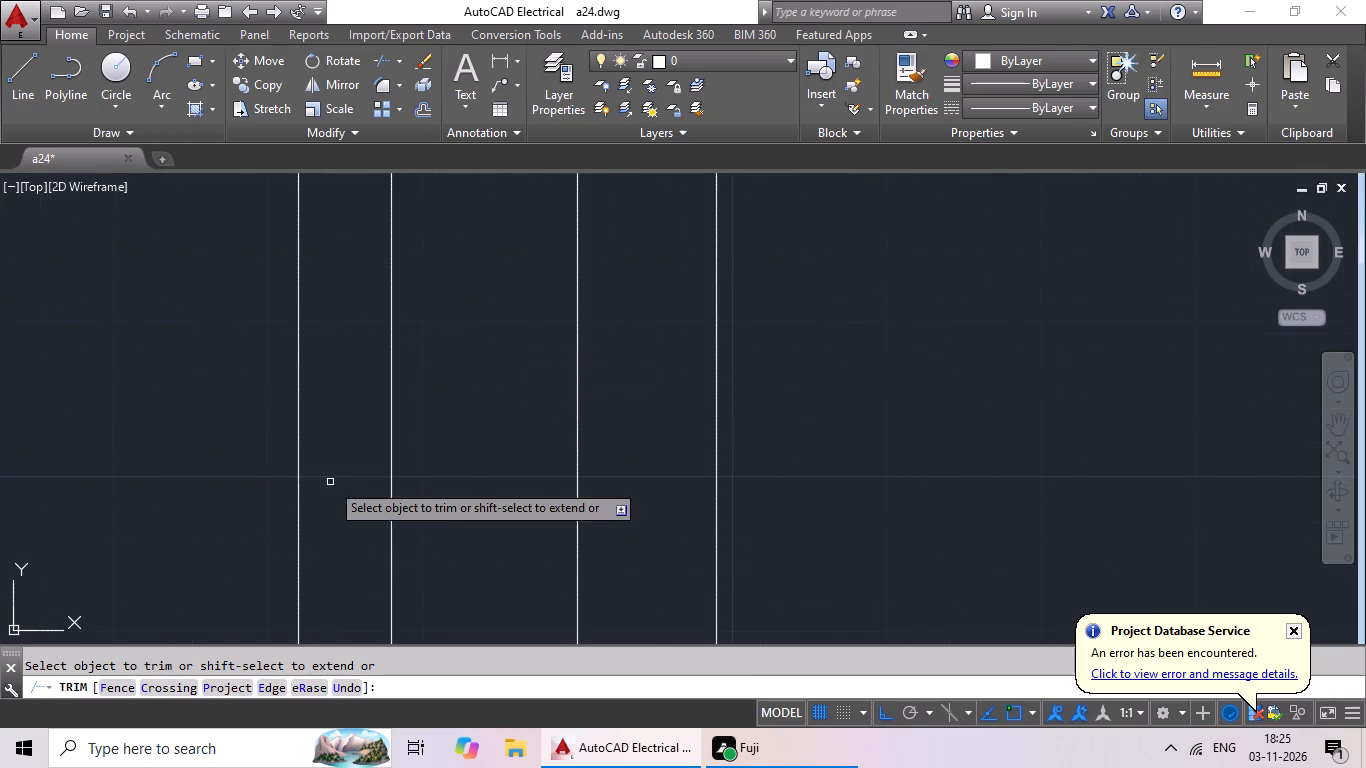
pyautogui.scroll(-3, 330, 482)
pyautogui.moveTo(364, 468); pyautogui.dragTo(291, 535)
pyautogui.moveTo(291, 535); pyautogui.dragTo(294, 524)
pyautogui.scroll(-2, 349, 486)
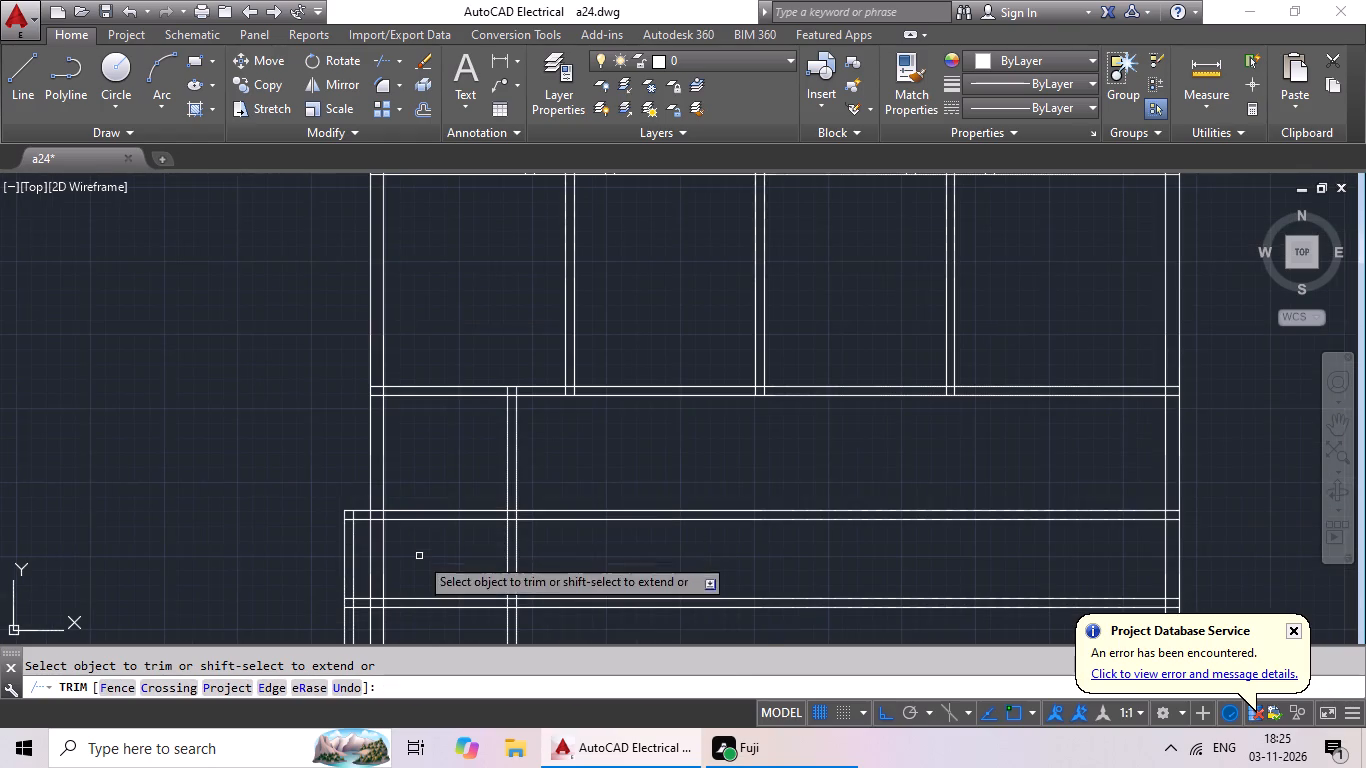
pyautogui.moveTo(420, 552); pyautogui.dragTo(482, 434, button='middle')
pyautogui.scroll(3, 424, 512)
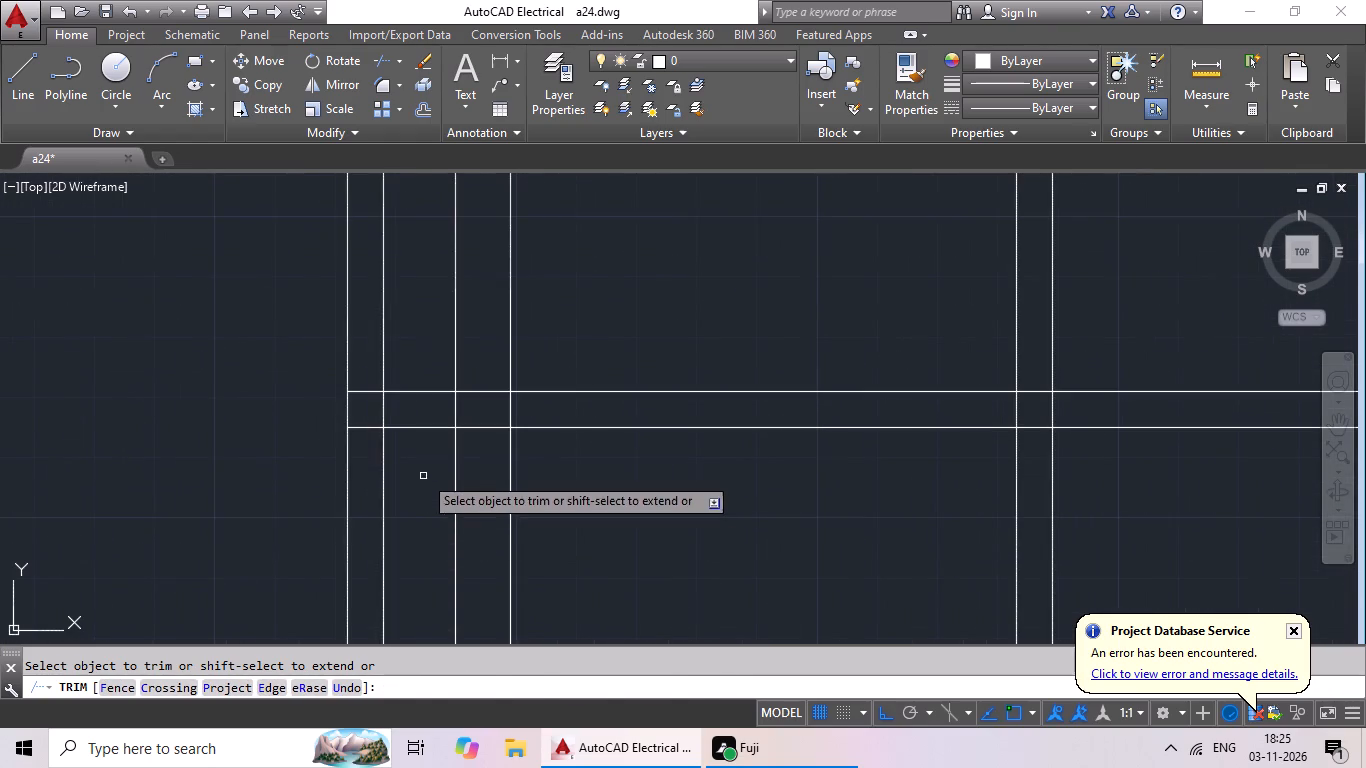
pyautogui.moveTo(424, 472); pyautogui.dragTo(321, 554)
pyautogui.click(321, 554)
pyautogui.scroll(-3, 349, 526)
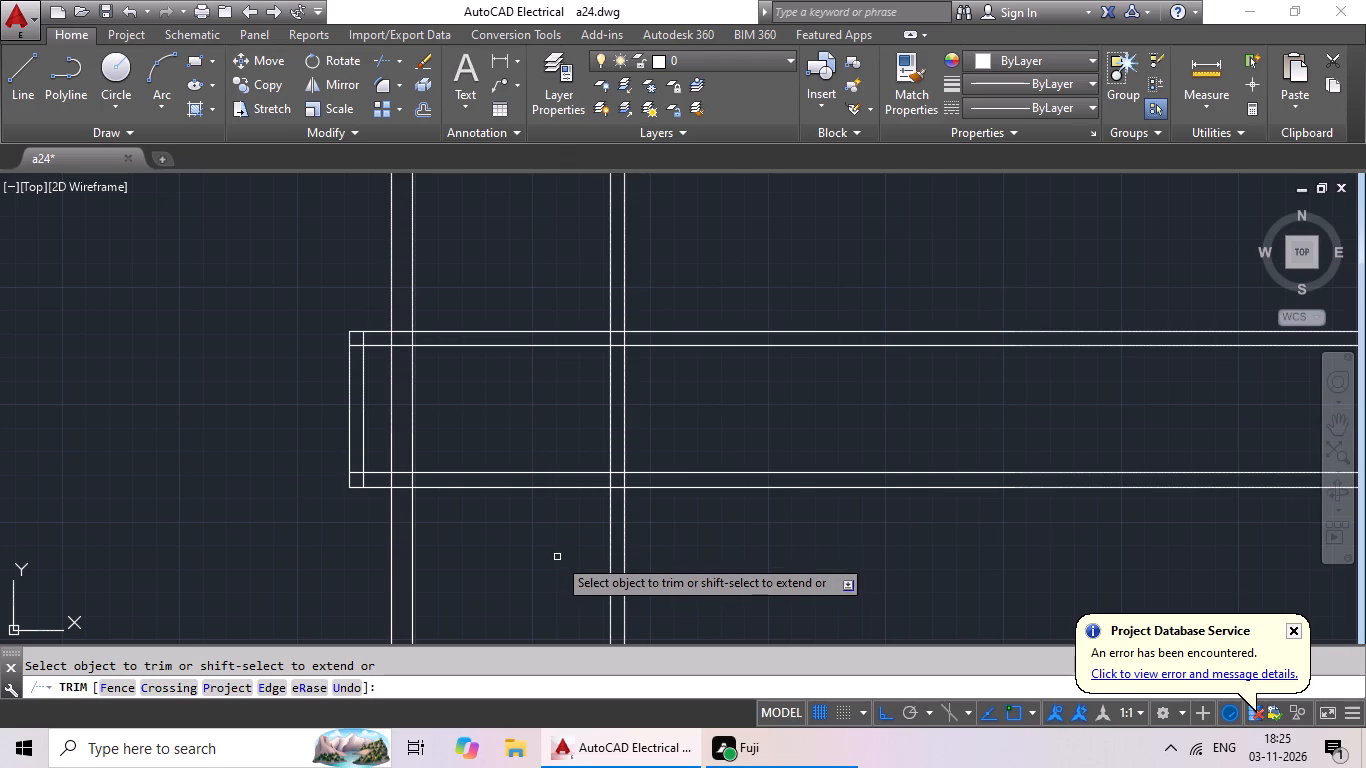
# Trim the third and fourth horizontal partitions between the lower vertical partition and the right exterior wall.
pyautogui.scroll(-2, 814, 482)
pyautogui.moveTo(808, 527); pyautogui.dragTo(481, 519, button='middle')
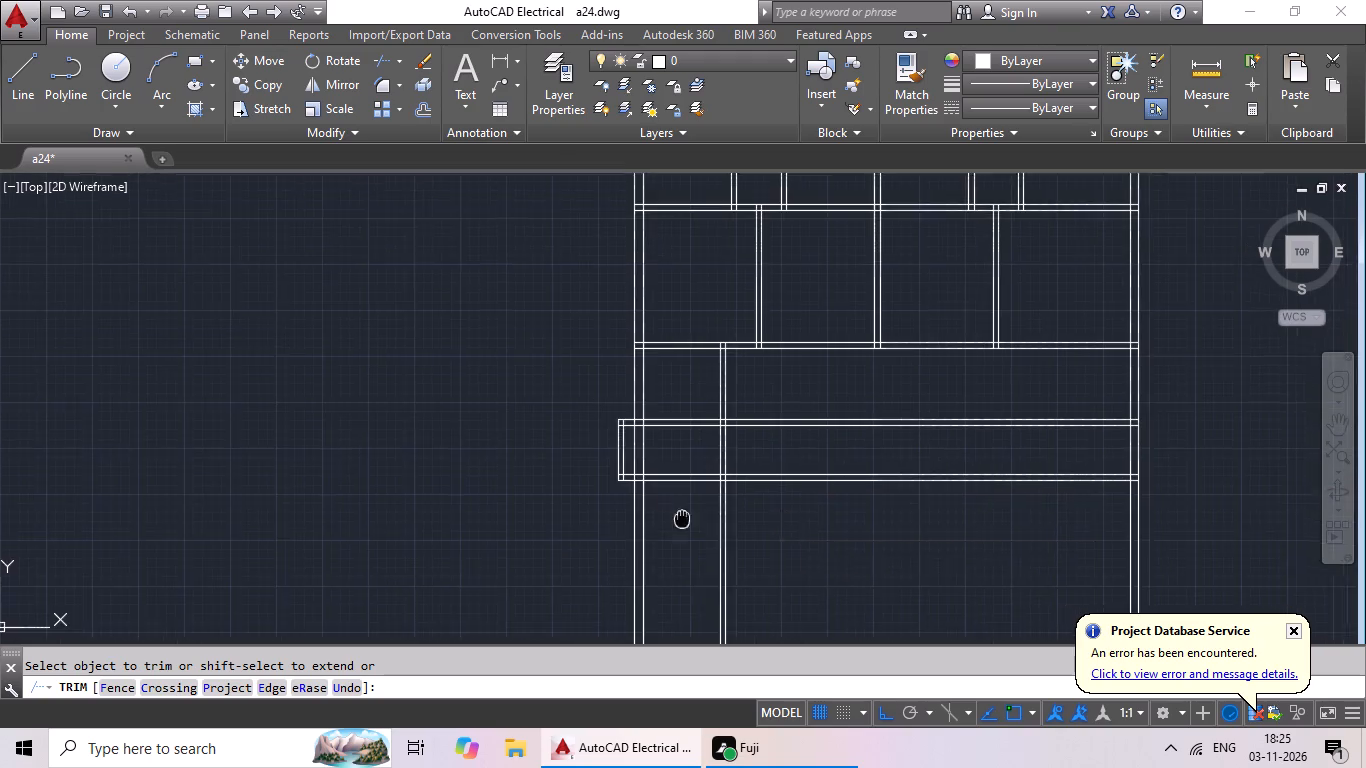
pyautogui.moveTo(481, 519); pyautogui.dragTo(442, 519, button='middle')
pyautogui.scroll(2, 506, 412)
pyautogui.moveTo(516, 388); pyautogui.dragTo(409, 577)
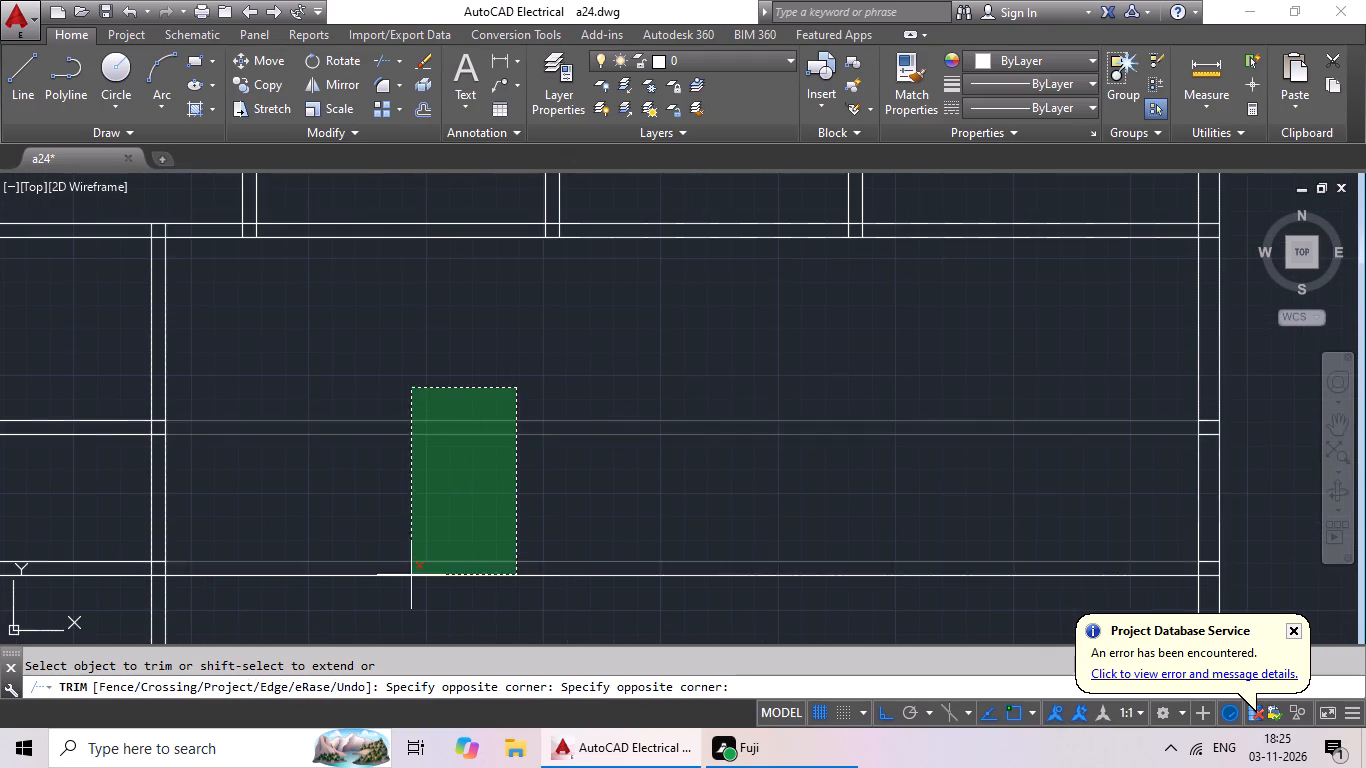
pyautogui.moveTo(409, 577); pyautogui.dragTo(401, 594)
pyautogui.scroll(-3, 455, 537)
pyautogui.moveTo(458, 536); pyautogui.dragTo(668, 484, button='middle')
pyautogui.press('Escape')
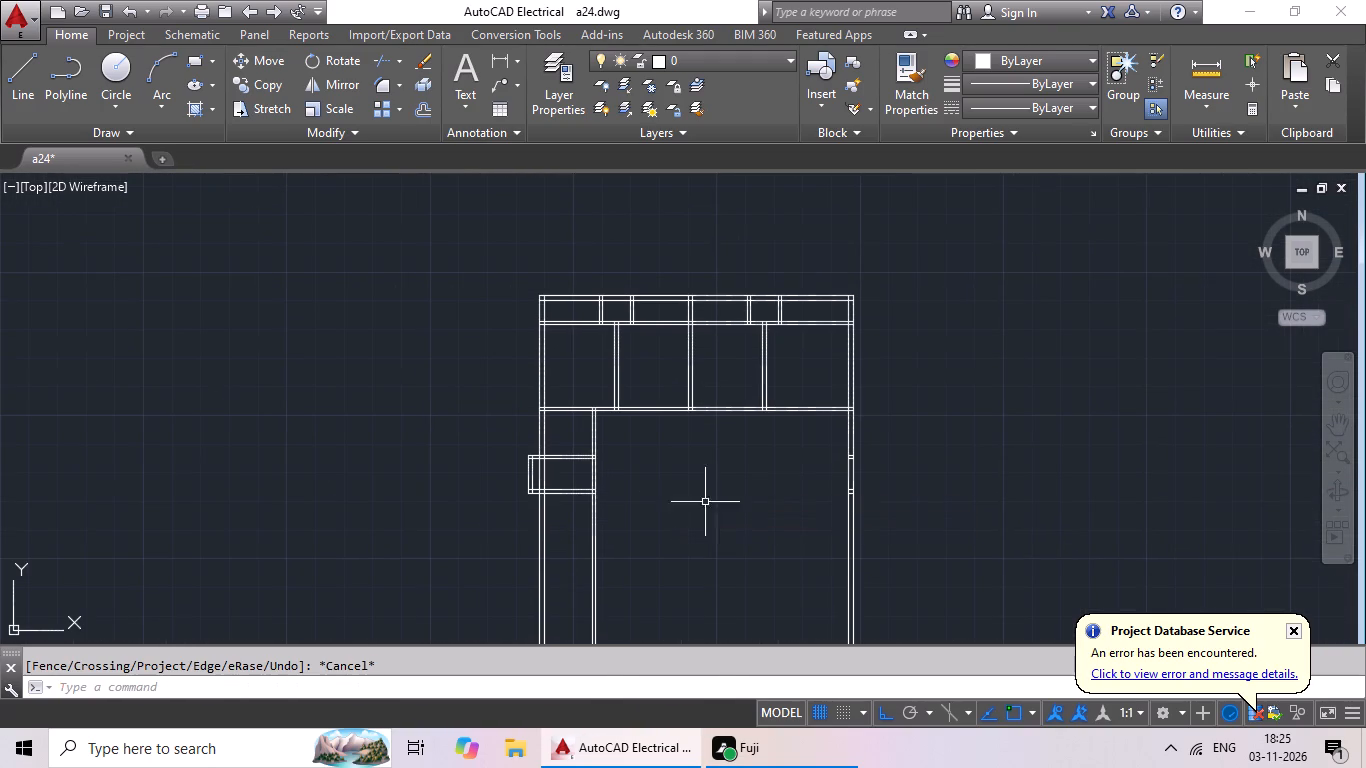
# Erase the four leftover partition line stubs inside the right exterior wall.
pyautogui.scroll(5, 873, 496)
pyautogui.scroll(1, 684, 490)
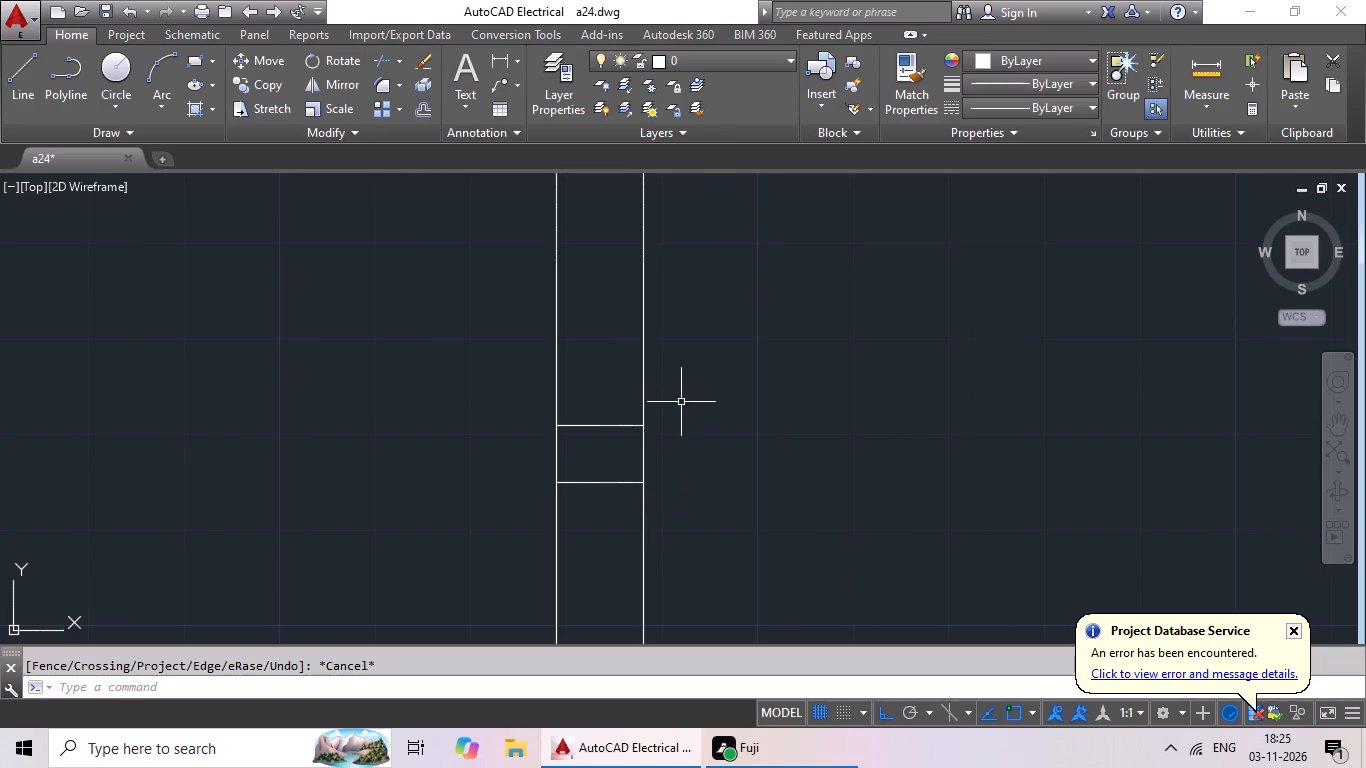
pyautogui.scroll(1, 627, 445)
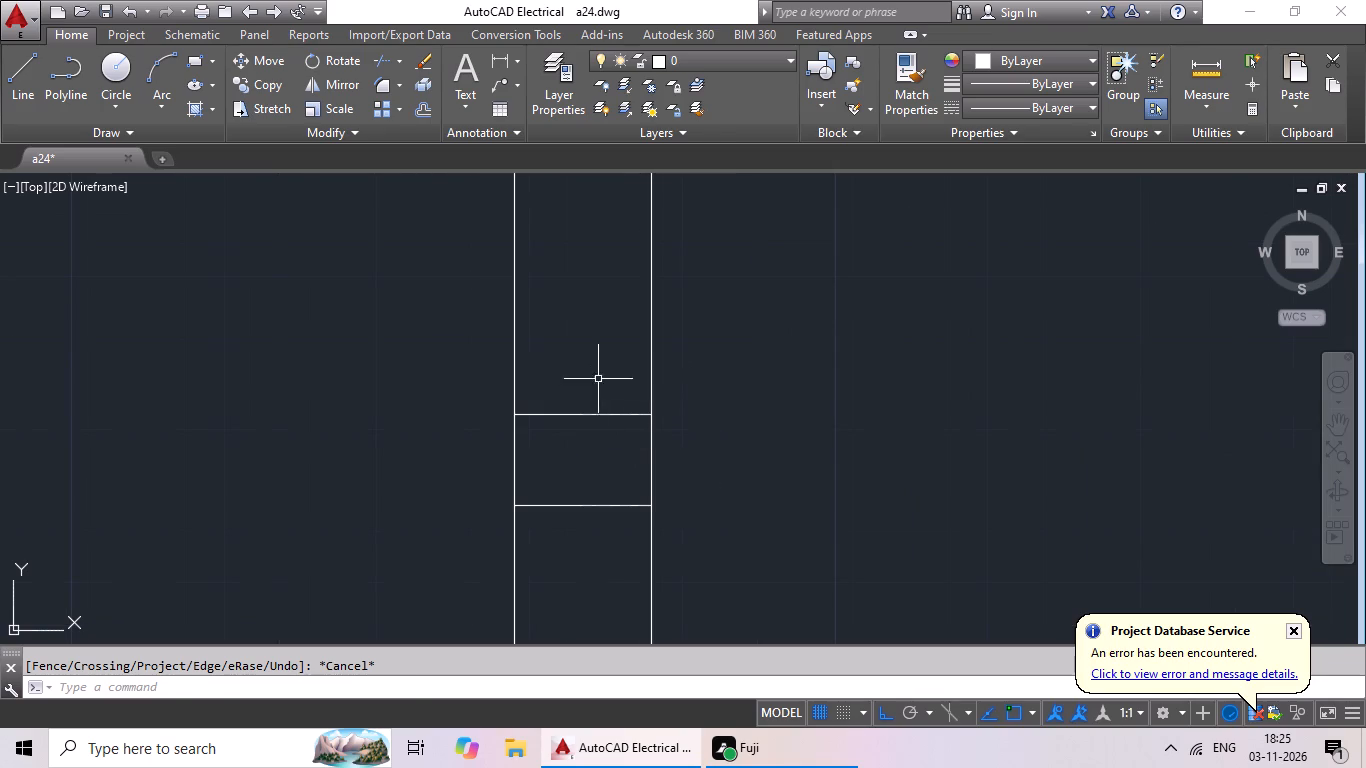
pyautogui.moveTo(600, 376); pyautogui.dragTo(603, 553)
pyautogui.moveTo(570, 367); pyautogui.dragTo(547, 609)
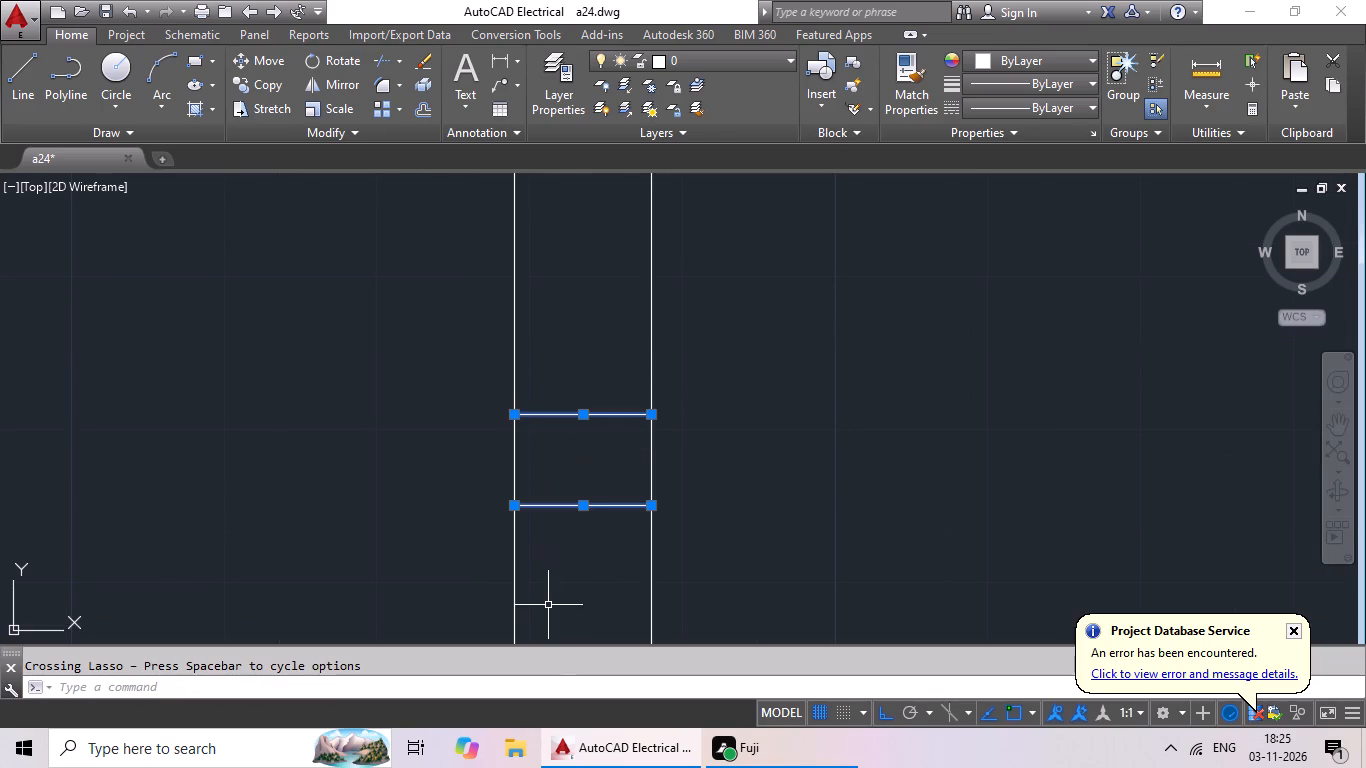
pyautogui.press('Delete')
pyautogui.scroll(-5, 568, 586)
pyautogui.moveTo(674, 439); pyautogui.dragTo(668, 458, button='middle')
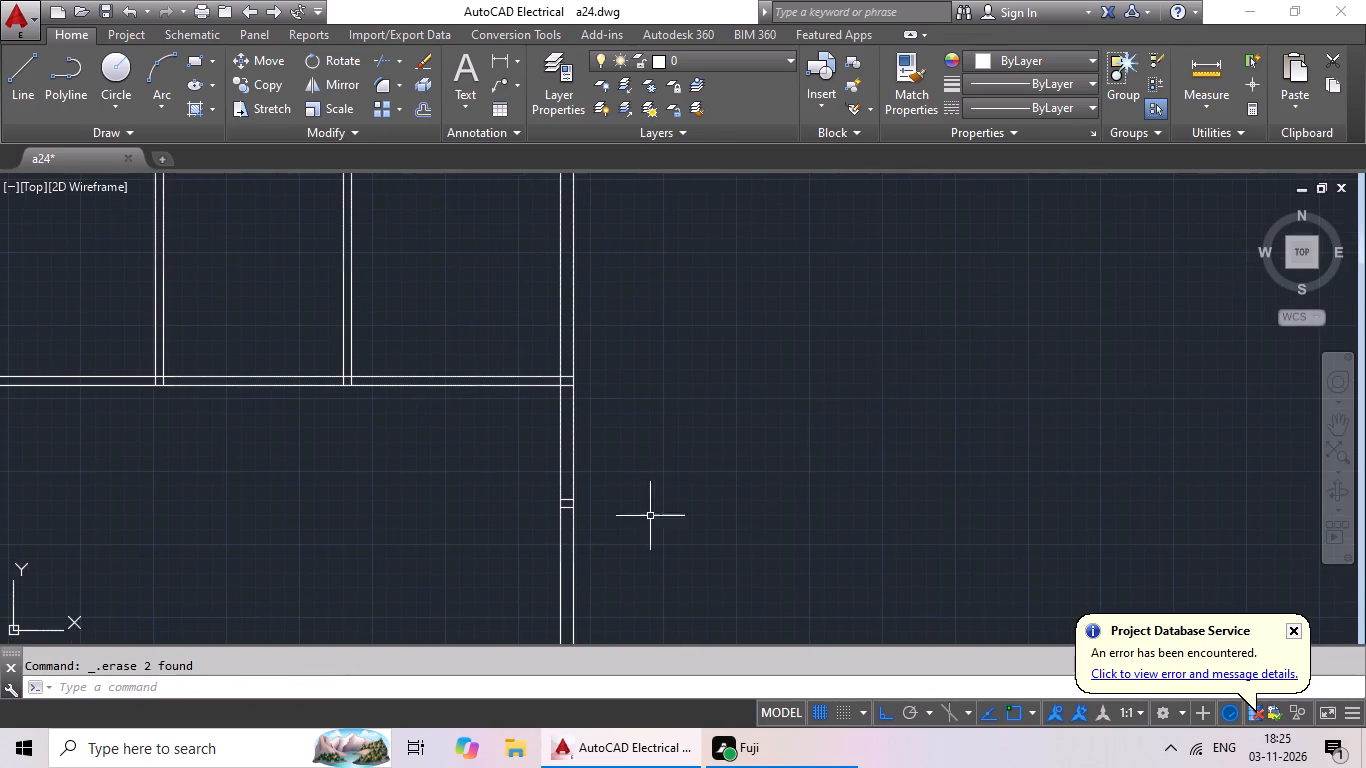
pyautogui.scroll(4, 549, 497)
pyautogui.scroll(1, 634, 557)
pyautogui.moveTo(641, 552); pyautogui.dragTo(627, 375, button='middle')
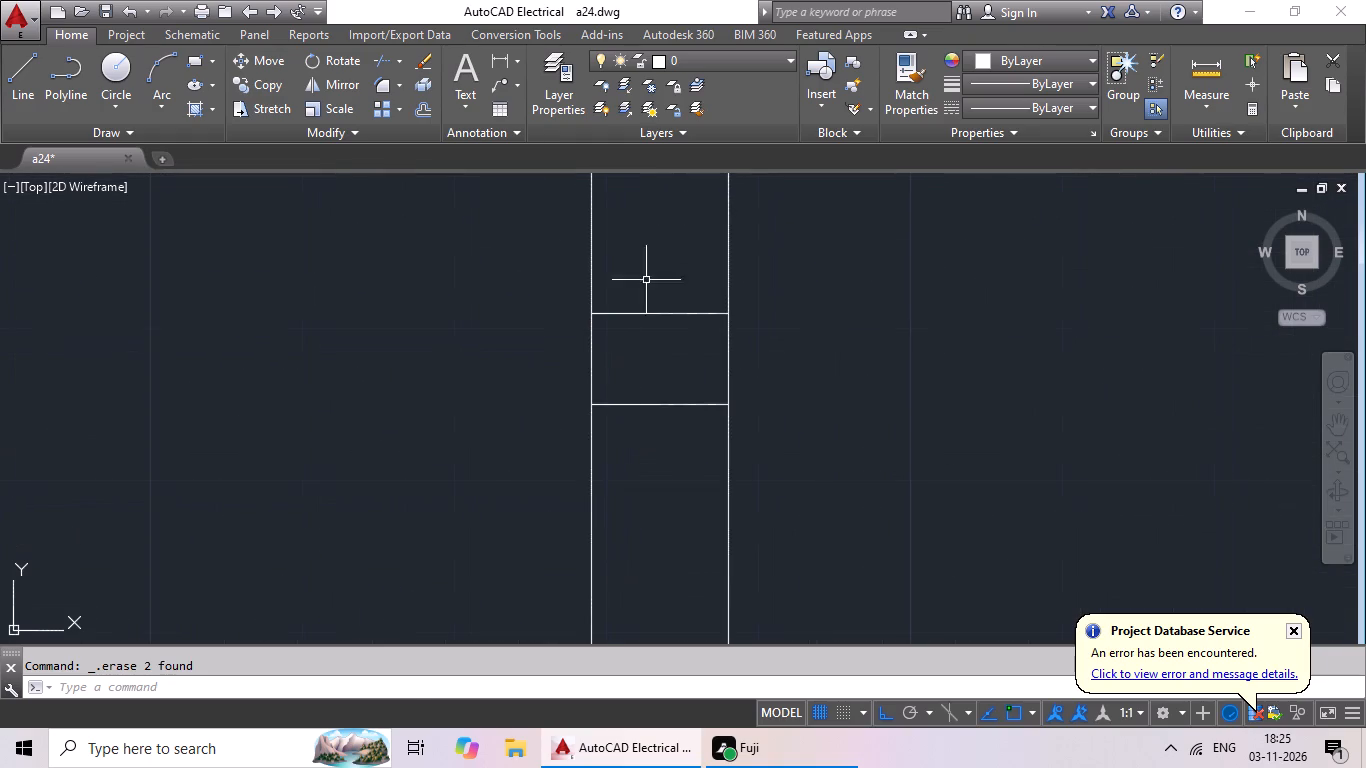
pyautogui.moveTo(671, 250); pyautogui.dragTo(637, 484)
pyautogui.press('Delete')
pyautogui.scroll(-5, 678, 467)
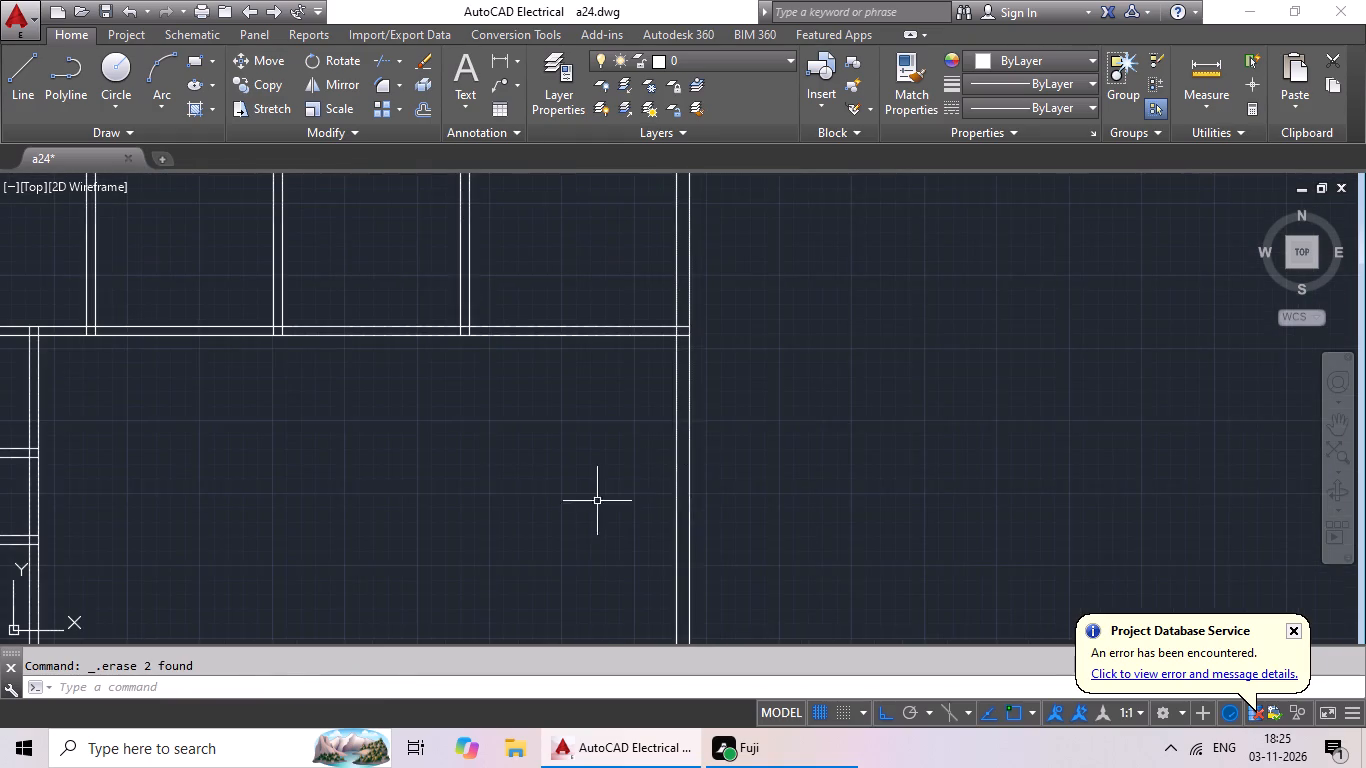
# Examine the projecting space beyond the left wall and the rooms in the upper part of the plan.
pyautogui.moveTo(597, 500); pyautogui.dragTo(821, 406, button='middle')
pyautogui.moveTo(643, 418); pyautogui.dragTo(1050, 437, button='middle')
pyautogui.scroll(-2, 986, 454)
pyautogui.moveTo(985, 454); pyautogui.dragTo(760, 412, button='middle')
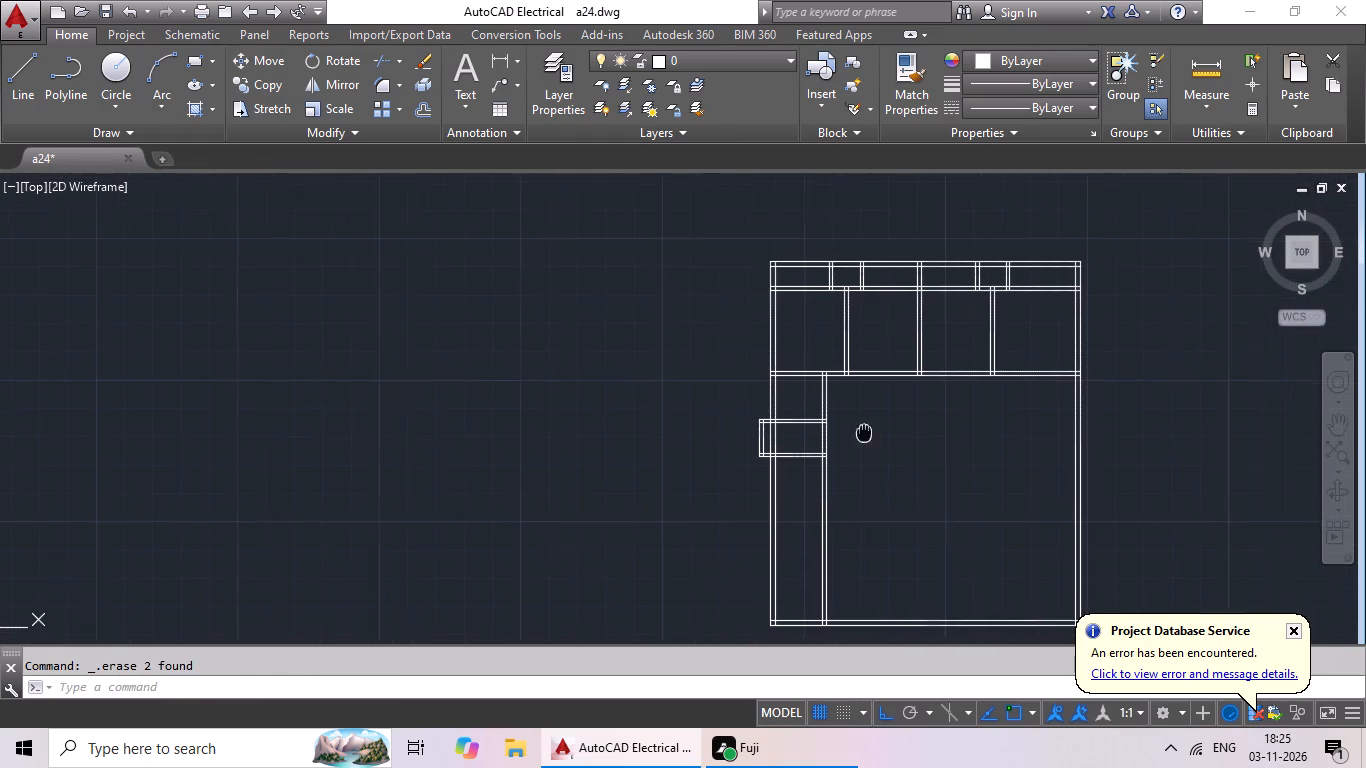
pyautogui.moveTo(760, 412); pyautogui.dragTo(681, 404, button='middle')
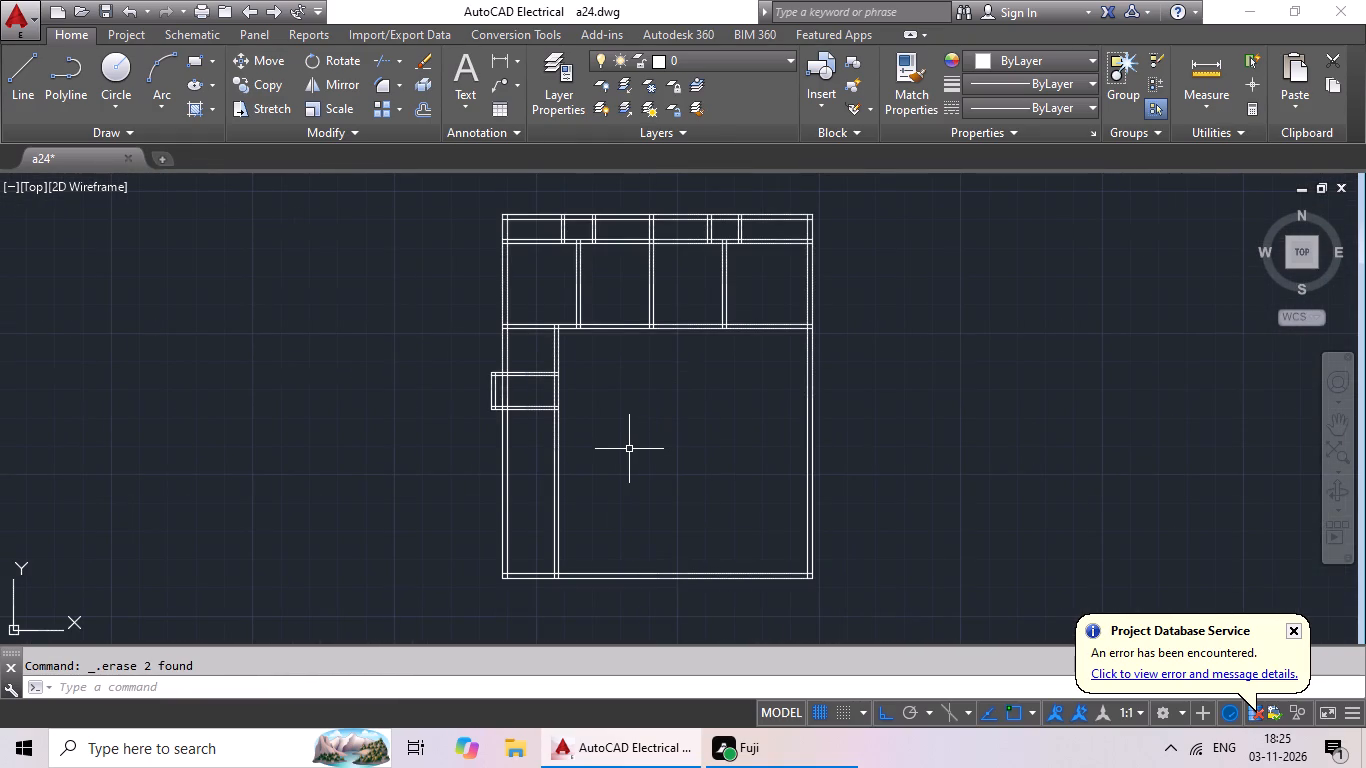
pyautogui.scroll(3, 576, 432)
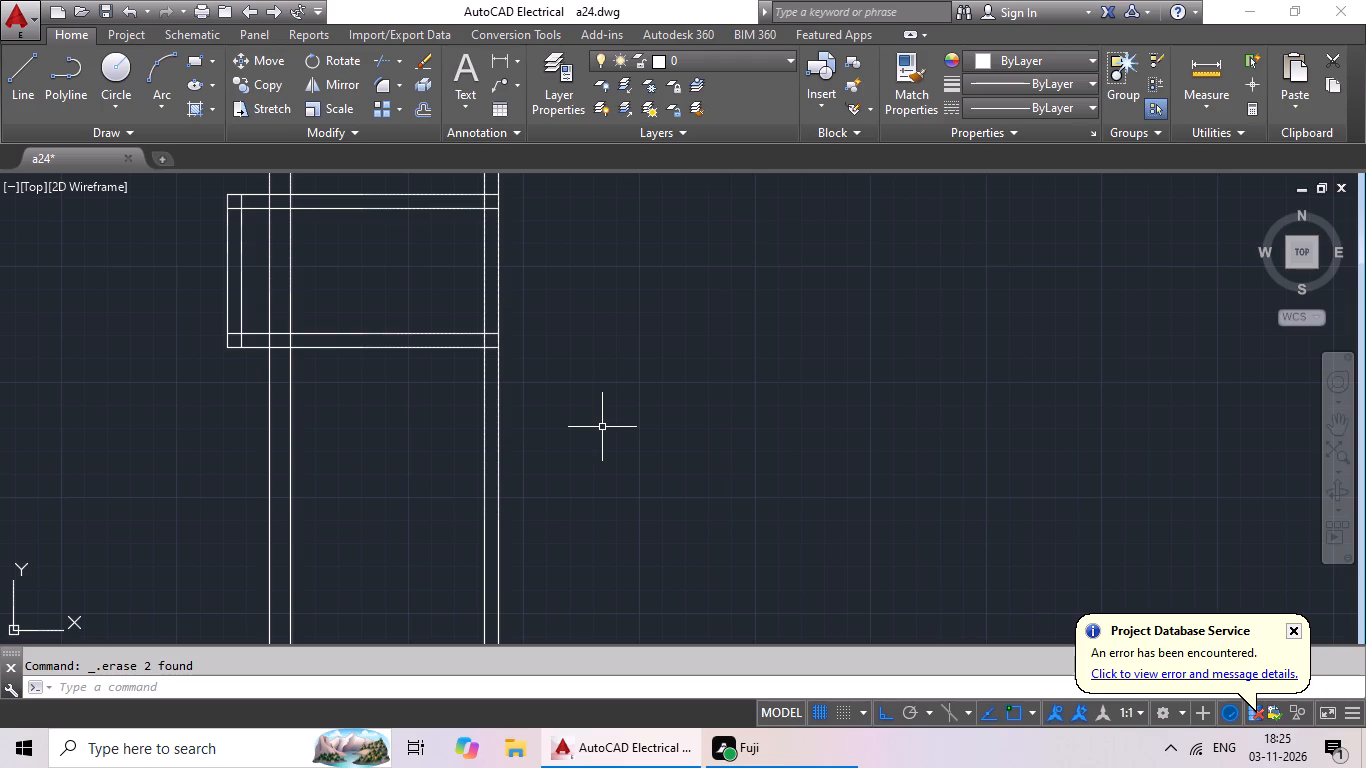
pyautogui.moveTo(615, 409); pyautogui.dragTo(586, 500, button='middle')
pyautogui.moveTo(597, 398); pyautogui.dragTo(614, 504, button='middle')
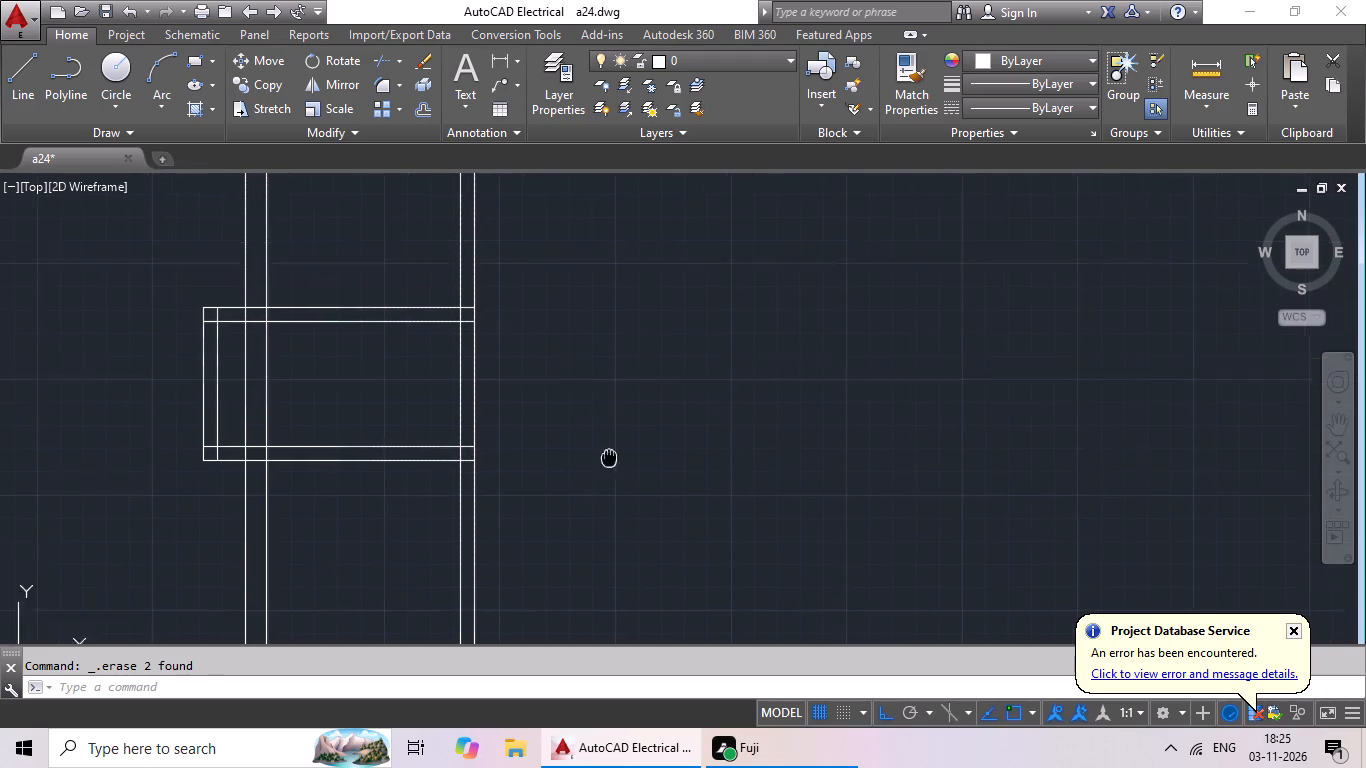
pyautogui.moveTo(614, 504); pyautogui.dragTo(615, 645, button='middle')
pyautogui.moveTo(633, 516); pyautogui.dragTo(517, 754, button='middle')
pyautogui.moveTo(692, 422); pyautogui.dragTo(703, 551, button='middle')
pyautogui.moveTo(684, 550); pyautogui.dragTo(917, 470, button='middle')
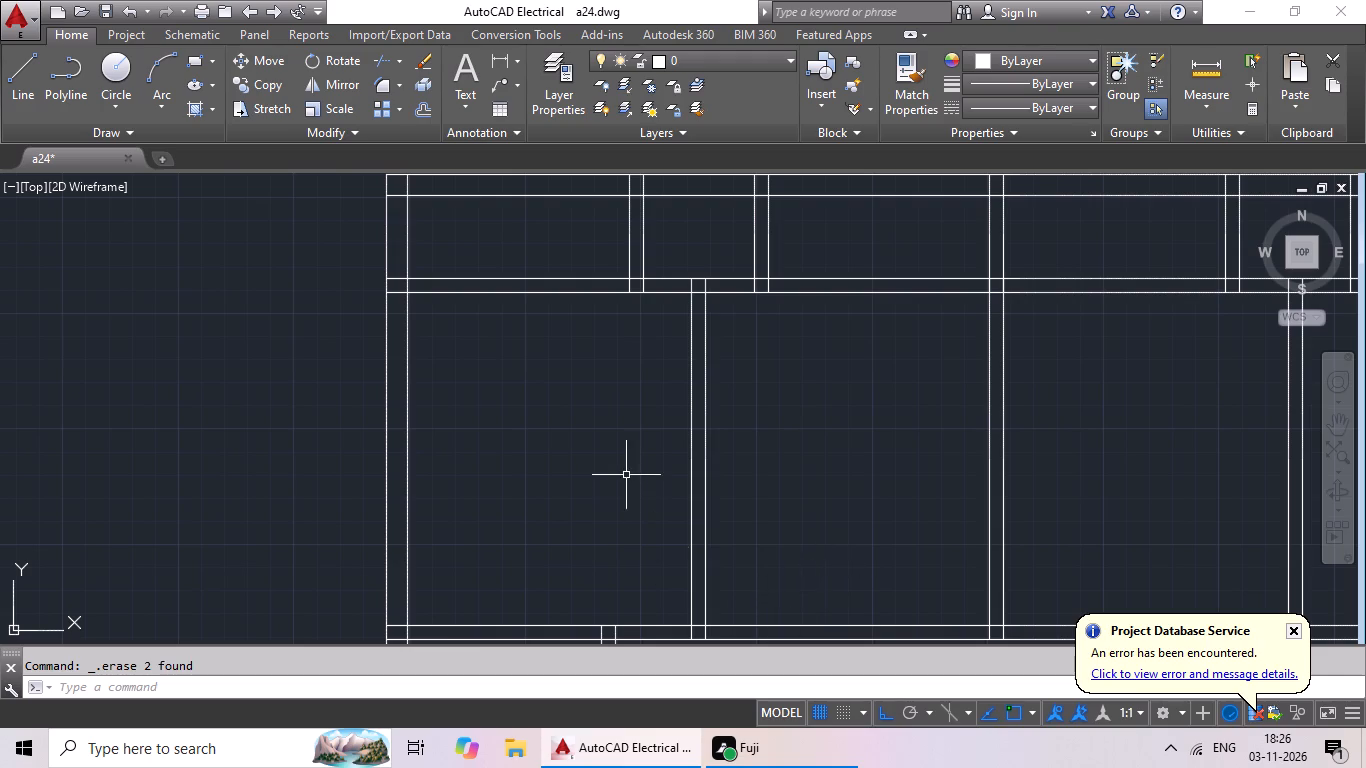
pyautogui.moveTo(634, 474); pyautogui.dragTo(885, 484, button='middle')
pyautogui.press('Escape')
pyautogui.press('Escape')
pyautogui.press('Escape')
pyautogui.press('Escape')
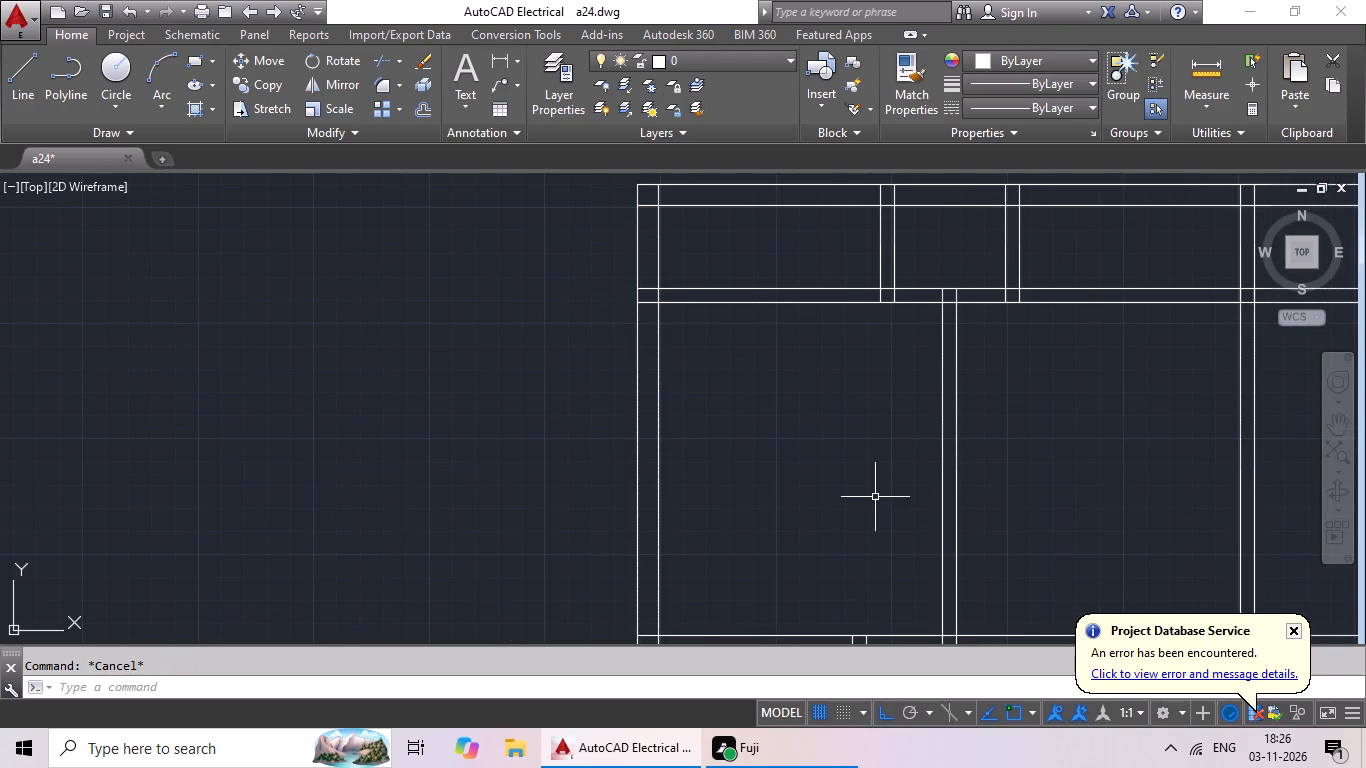
# Offset the outer lines of the left and right exterior walls outward by 2'.
pyautogui.press('o')
pyautogui.press('Return')
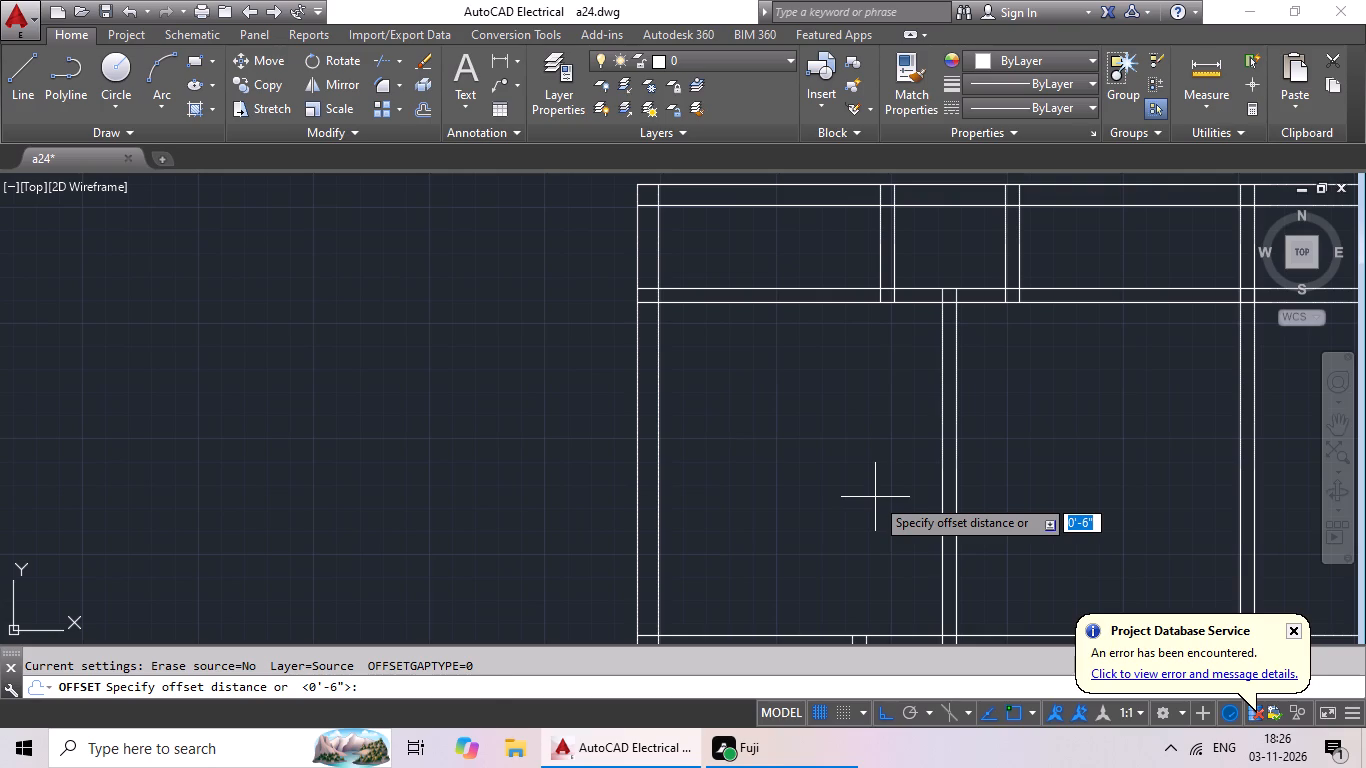
pyautogui.write("2'")
pyautogui.press('Return')
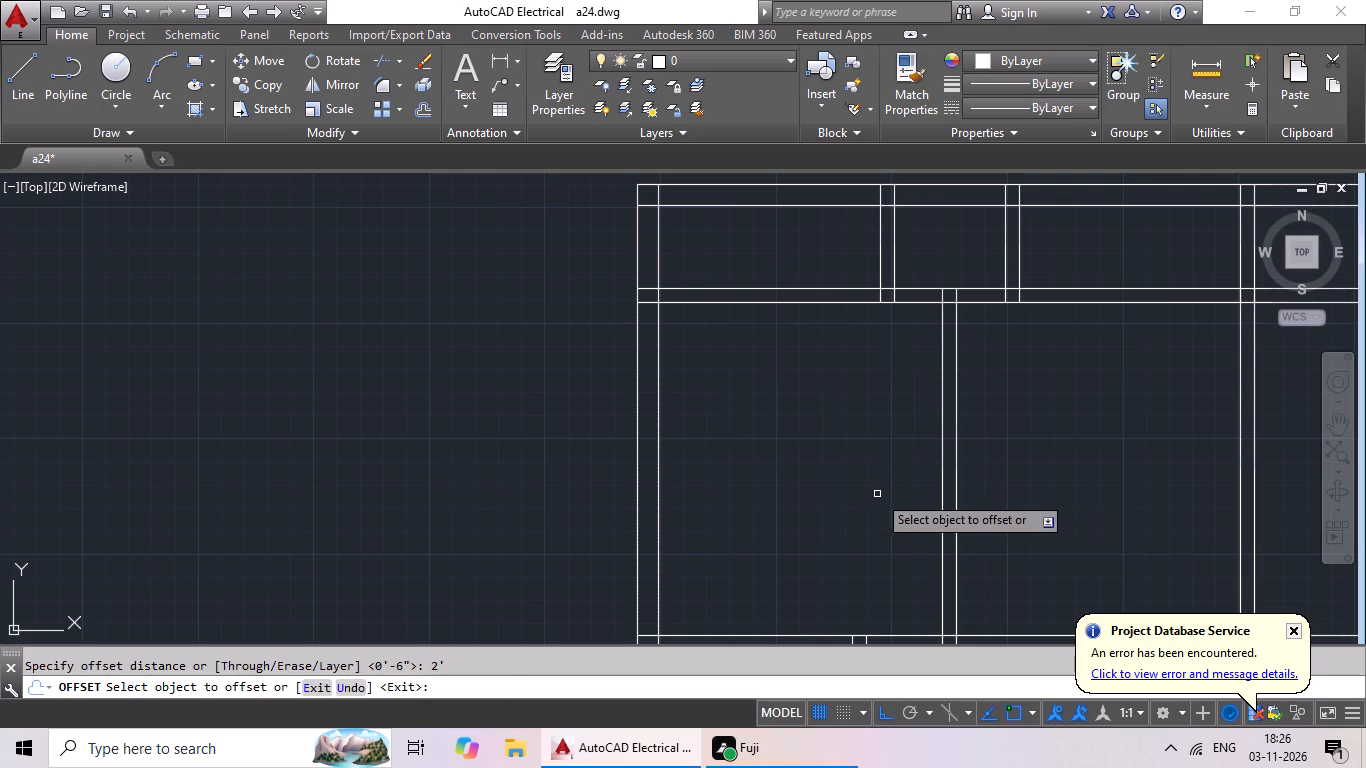
pyautogui.click(637, 378)
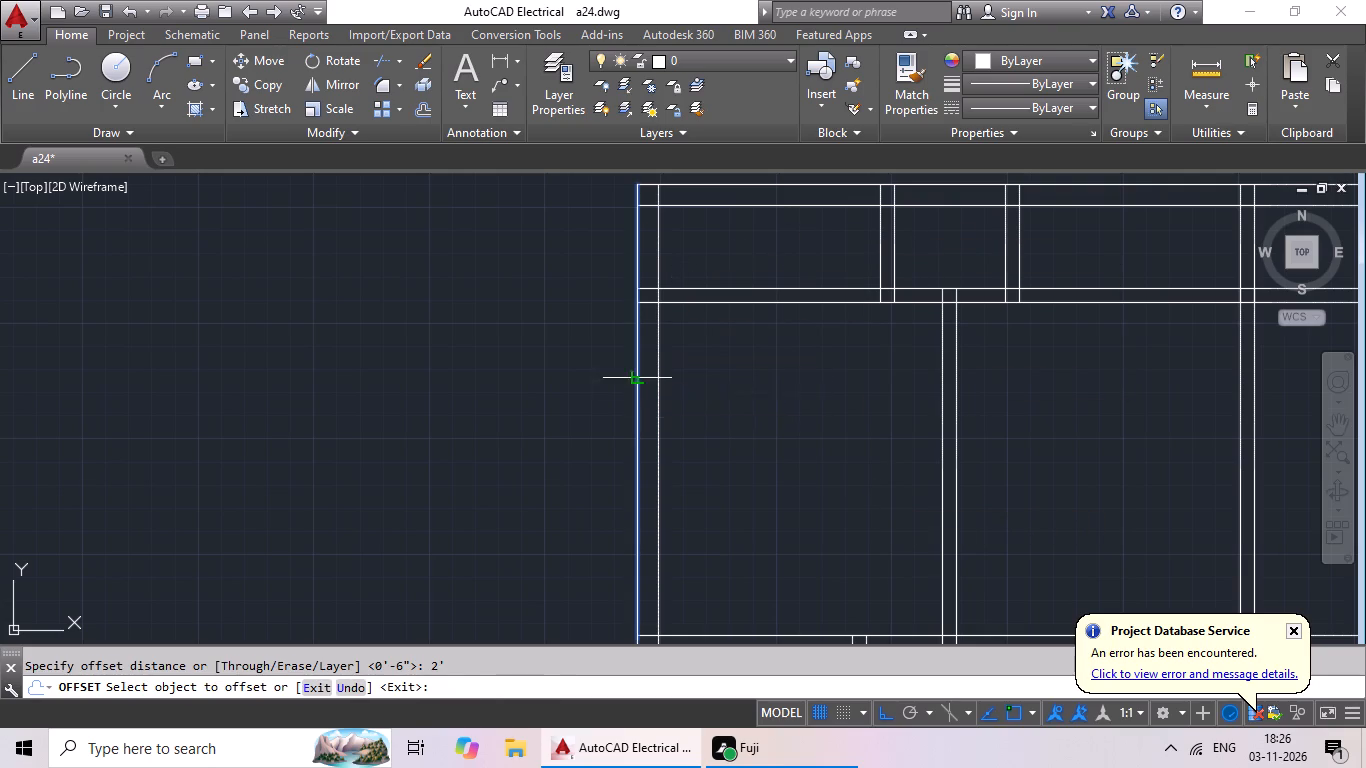
pyautogui.click(547, 377)
pyautogui.scroll(-1, 668, 392)
pyautogui.moveTo(698, 416); pyautogui.dragTo(640, 212, button='middle')
pyautogui.scroll(-2, 651, 258)
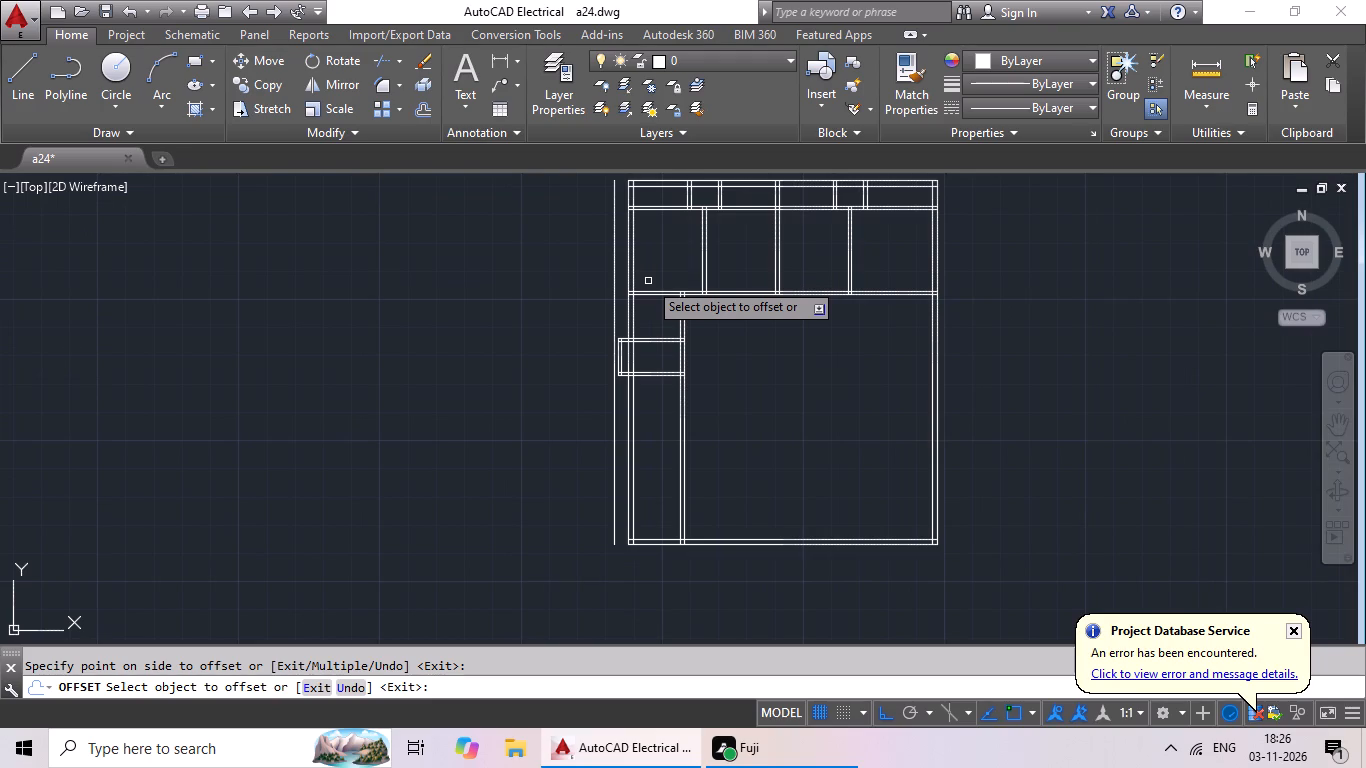
pyautogui.moveTo(937, 269); pyautogui.dragTo(971, 270)
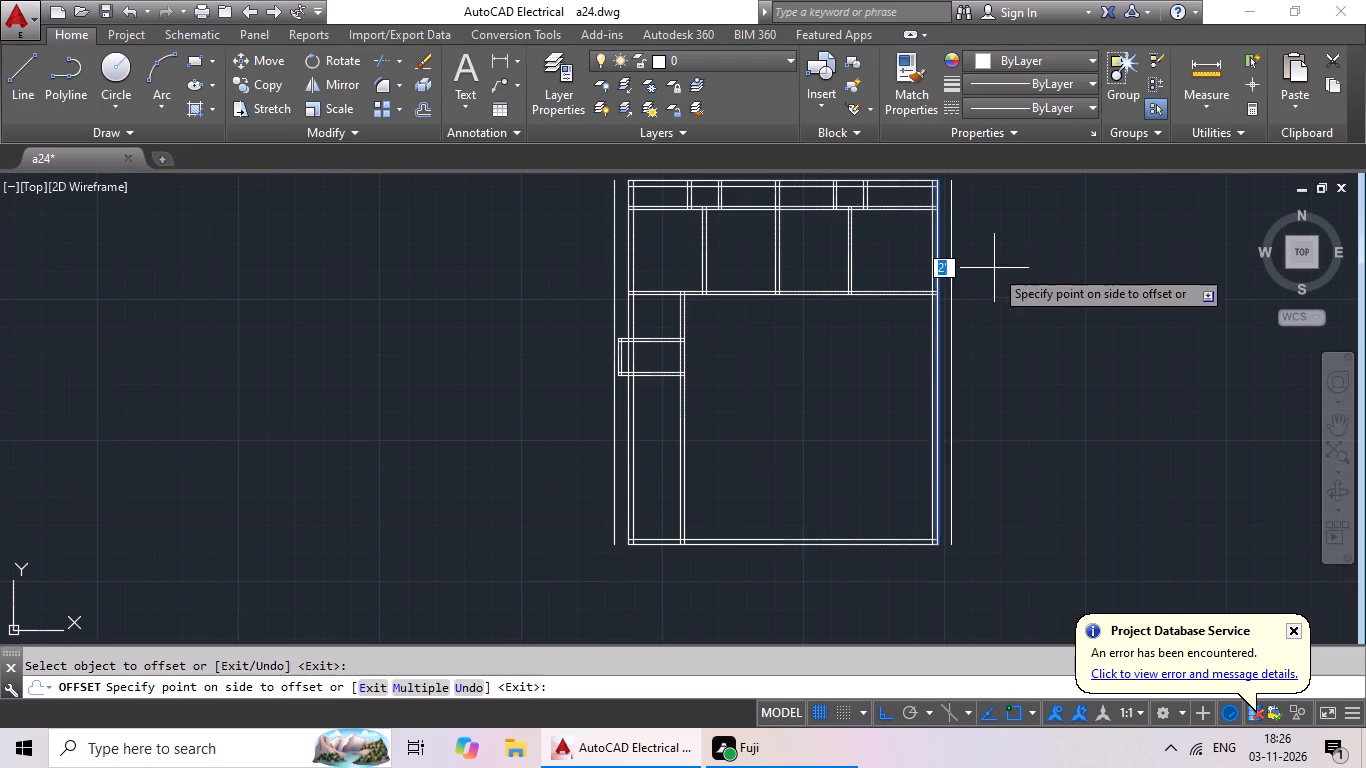
pyautogui.click(1001, 266)
pyautogui.press('Escape')
pyautogui.press('Escape')
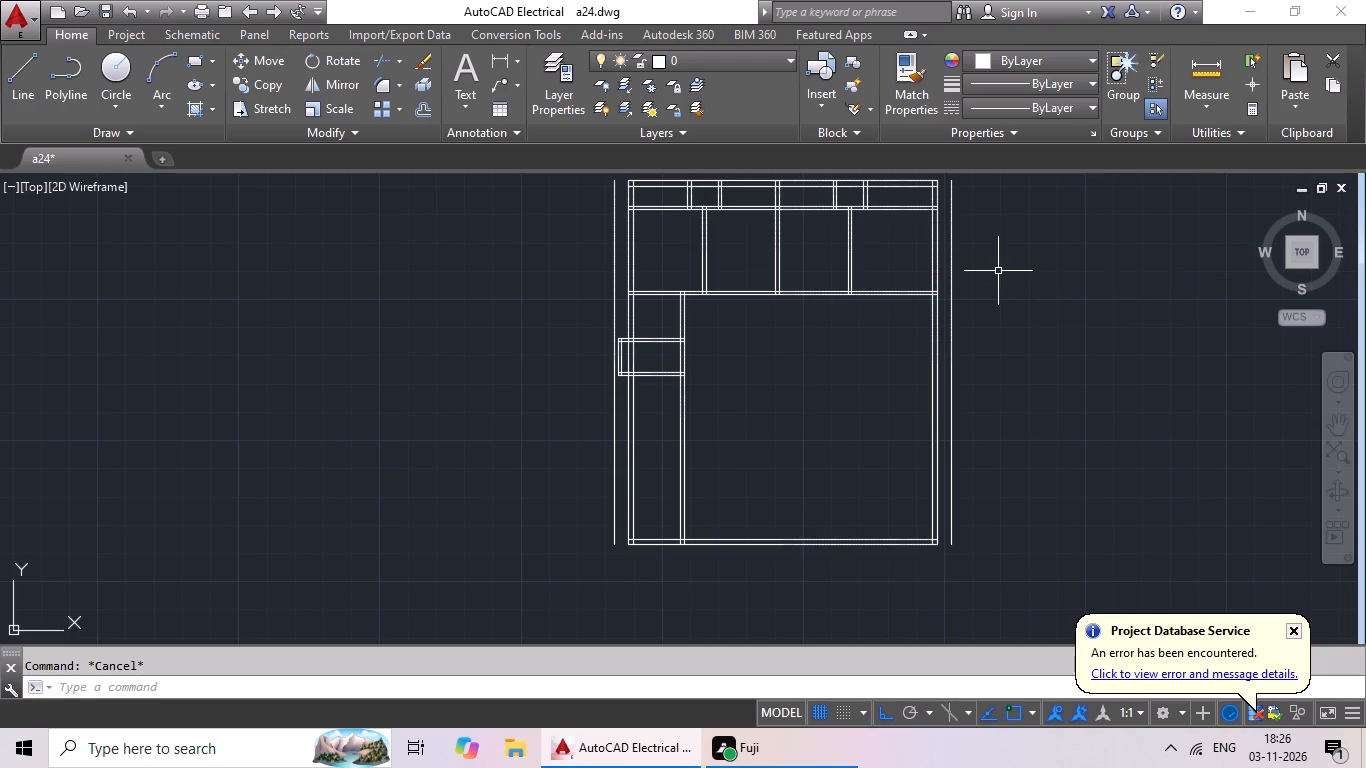
pyautogui.press('Escape')
# Offset the two new vertical lines beyond the right and left exterior walls by 6" further outward.
pyautogui.press('o')
pyautogui.press('Return')
pyautogui.write('6"')
pyautogui.press('Return')
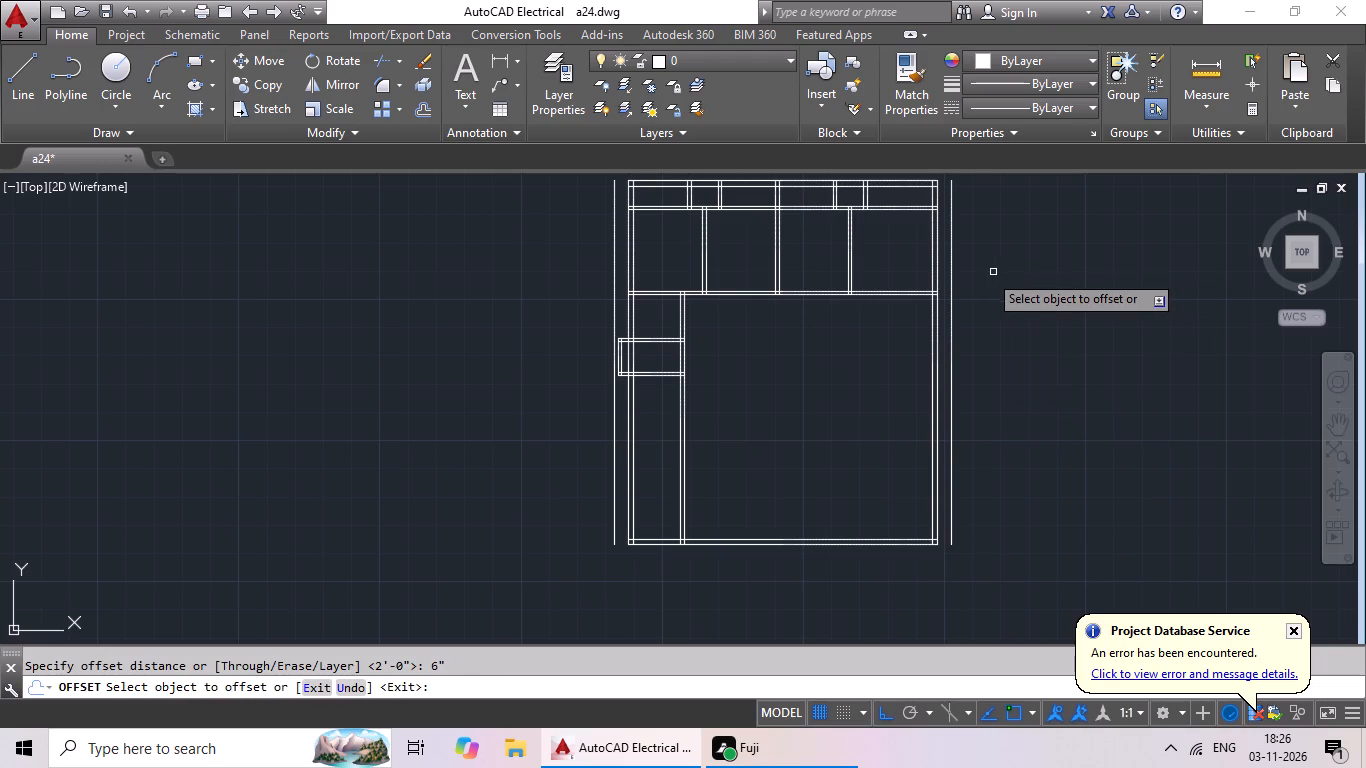
pyautogui.moveTo(952, 269); pyautogui.dragTo(998, 257)
pyautogui.click(1022, 247)
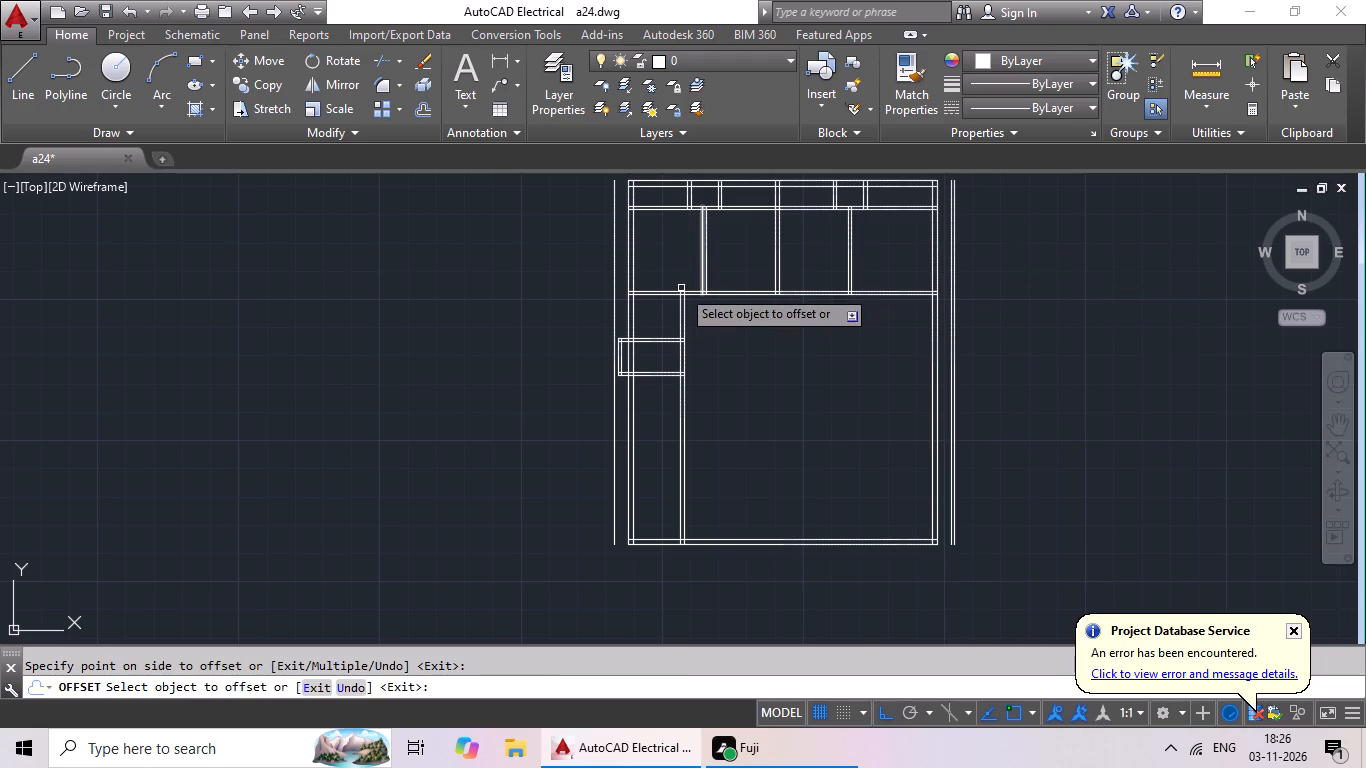
pyautogui.moveTo(615, 306); pyautogui.dragTo(561, 320)
pyautogui.click(524, 328)
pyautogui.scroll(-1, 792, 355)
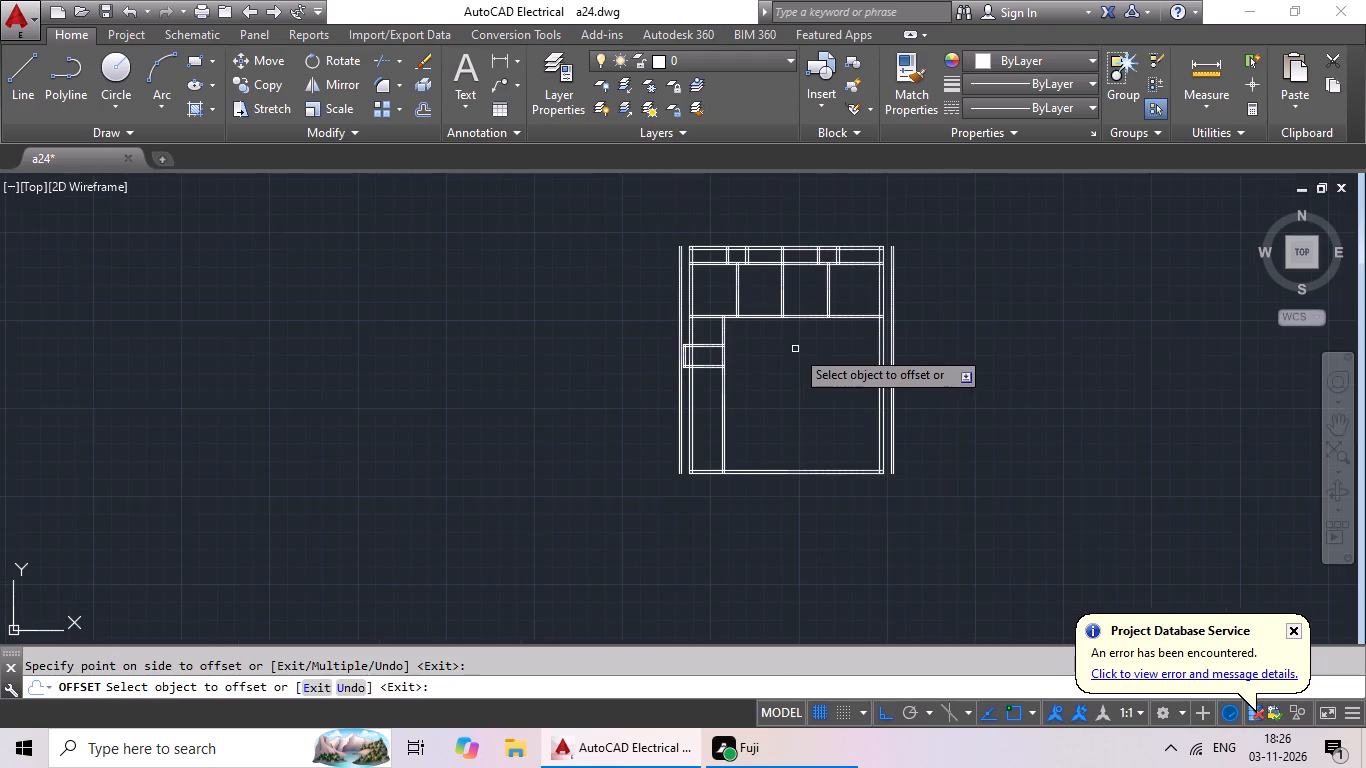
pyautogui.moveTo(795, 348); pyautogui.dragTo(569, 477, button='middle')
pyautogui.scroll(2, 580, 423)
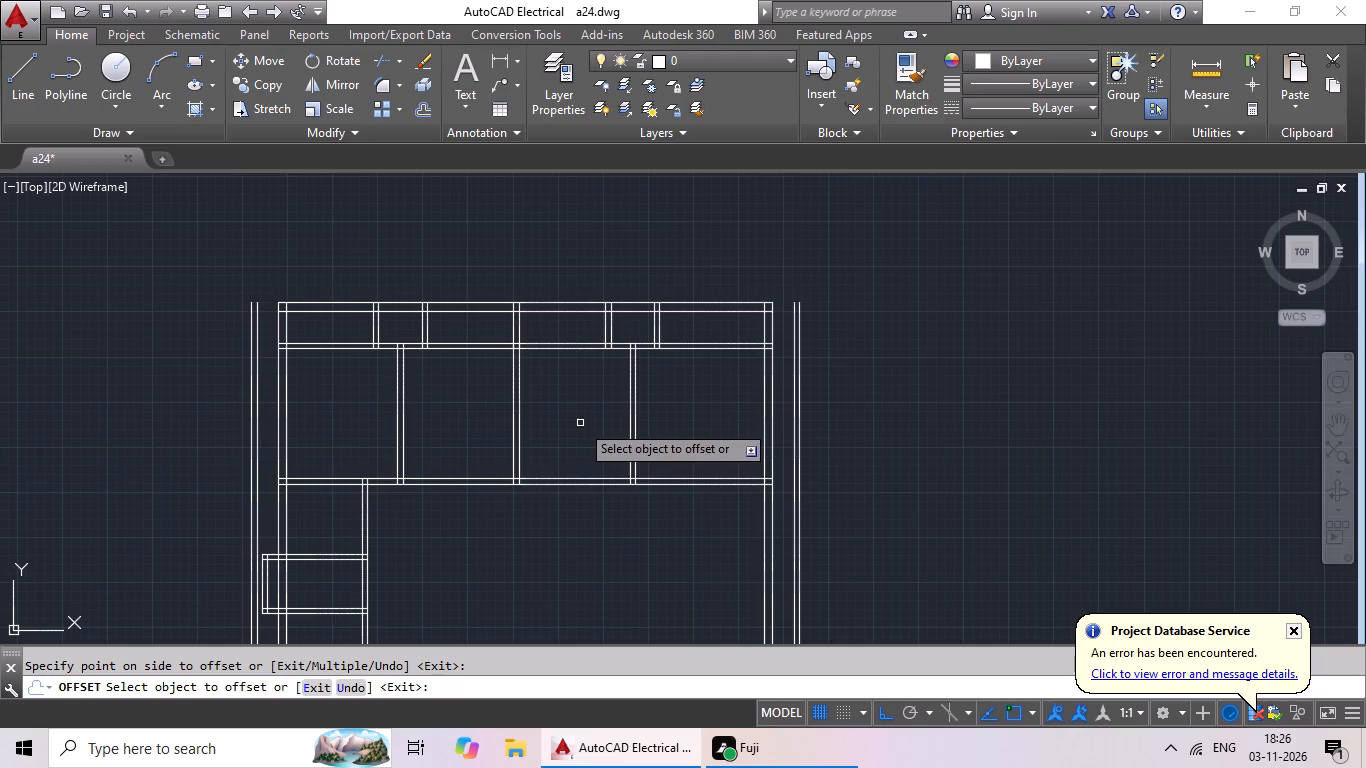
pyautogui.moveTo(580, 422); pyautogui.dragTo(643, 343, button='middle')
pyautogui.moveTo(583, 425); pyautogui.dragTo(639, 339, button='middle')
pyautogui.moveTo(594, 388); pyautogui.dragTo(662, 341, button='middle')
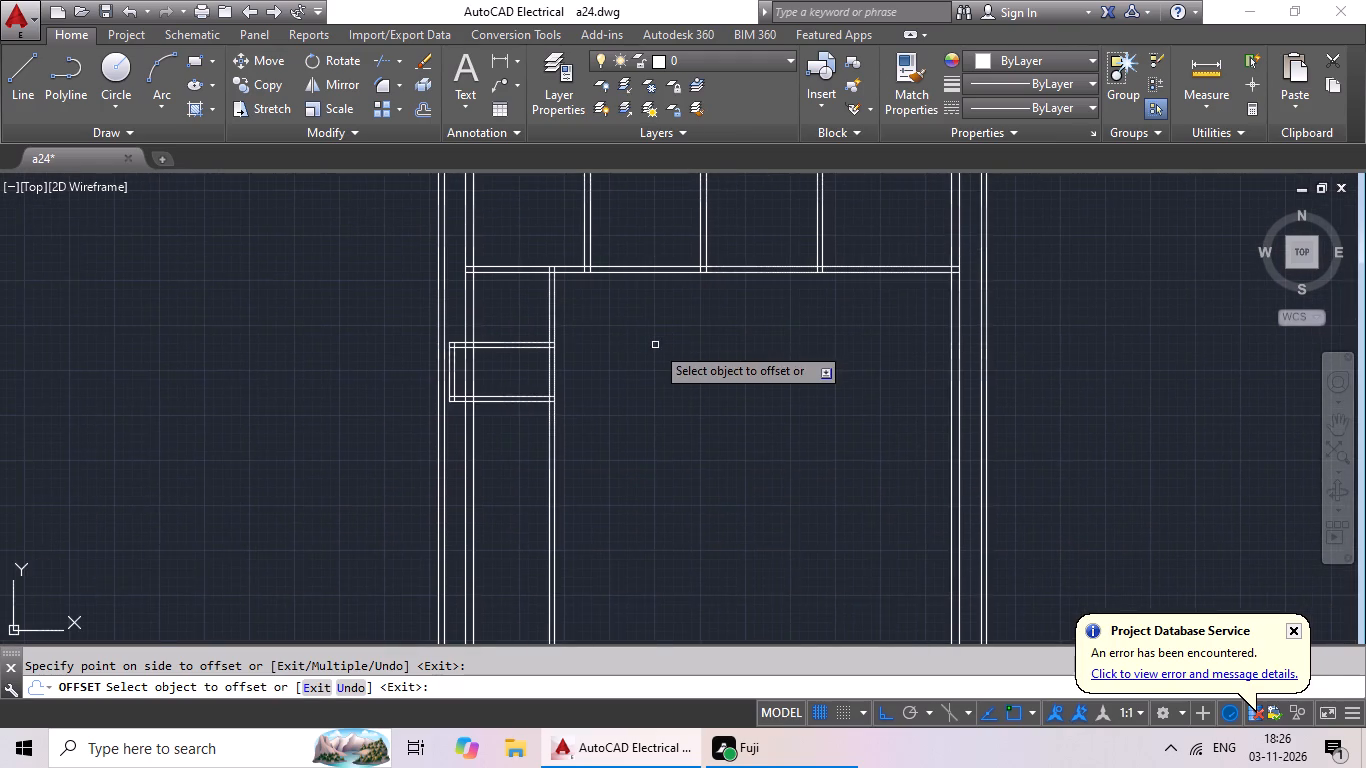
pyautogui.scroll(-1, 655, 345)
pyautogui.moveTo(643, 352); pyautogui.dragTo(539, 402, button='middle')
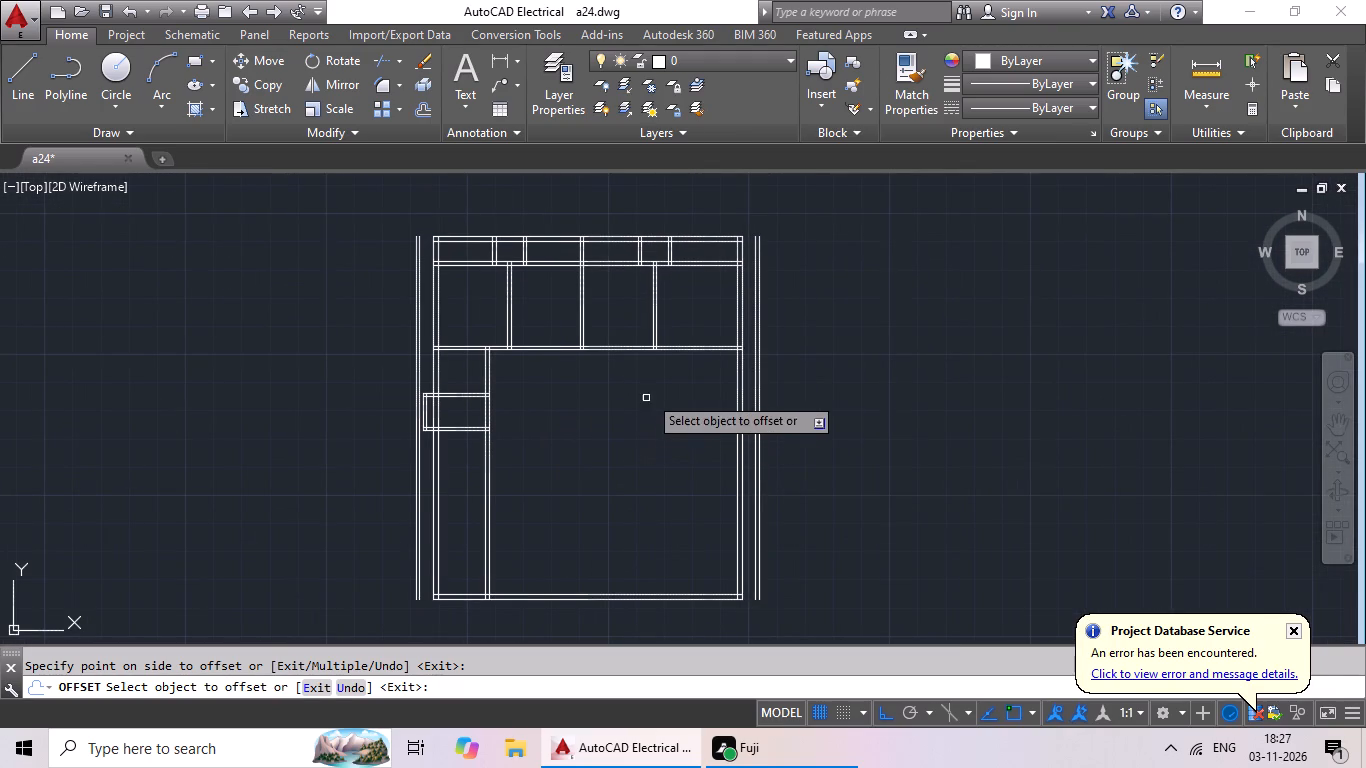
# Examine the overall plan, including the line pairs outside the side walls and the large open area below the upper rooms.
pyautogui.moveTo(598, 428); pyautogui.dragTo(586, 437, button='middle')
pyautogui.scroll(1, 586, 439)
pyautogui.scroll(-2, 590, 439)
pyautogui.moveTo(590, 439); pyautogui.dragTo(626, 411, button='middle')
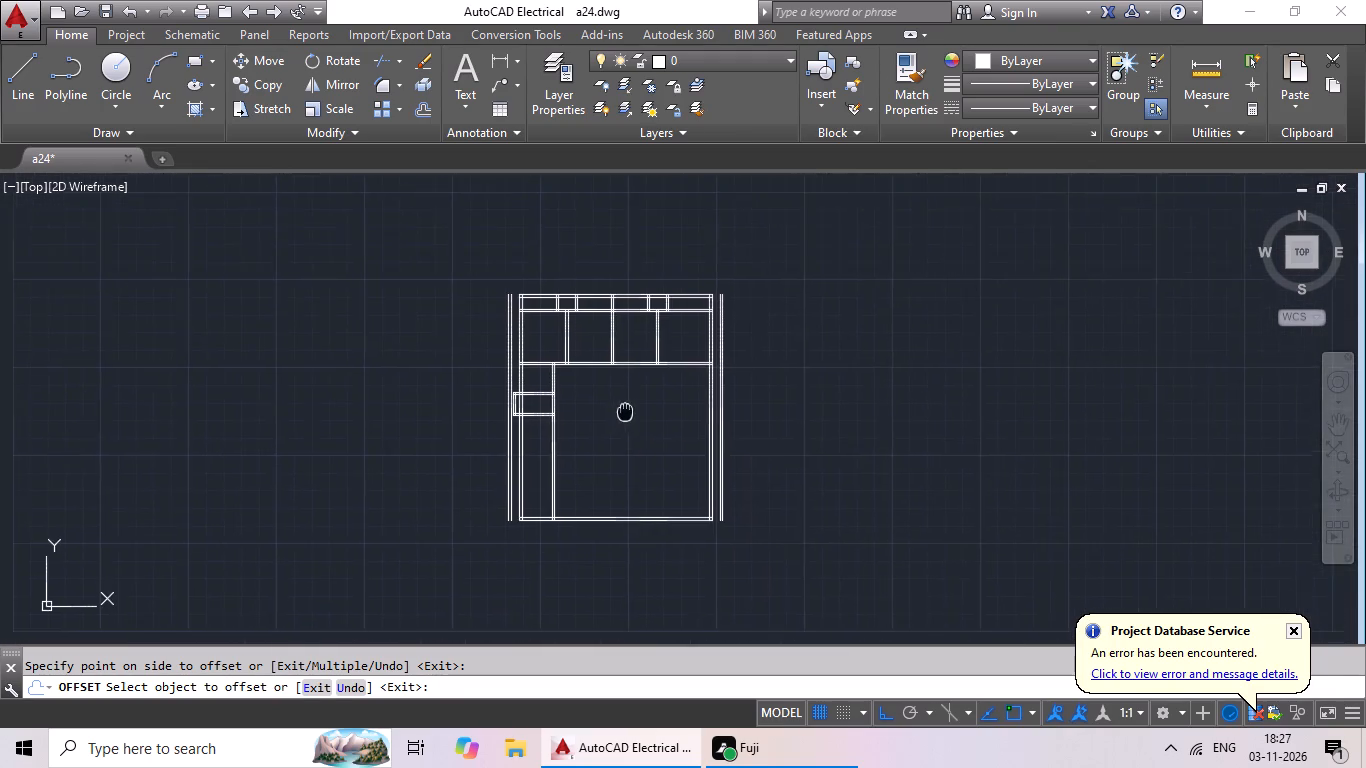
pyautogui.moveTo(626, 411); pyautogui.dragTo(632, 403, button='middle')
pyautogui.scroll(1, 632, 404)
pyautogui.moveTo(632, 404); pyautogui.dragTo(564, 451, button='middle')
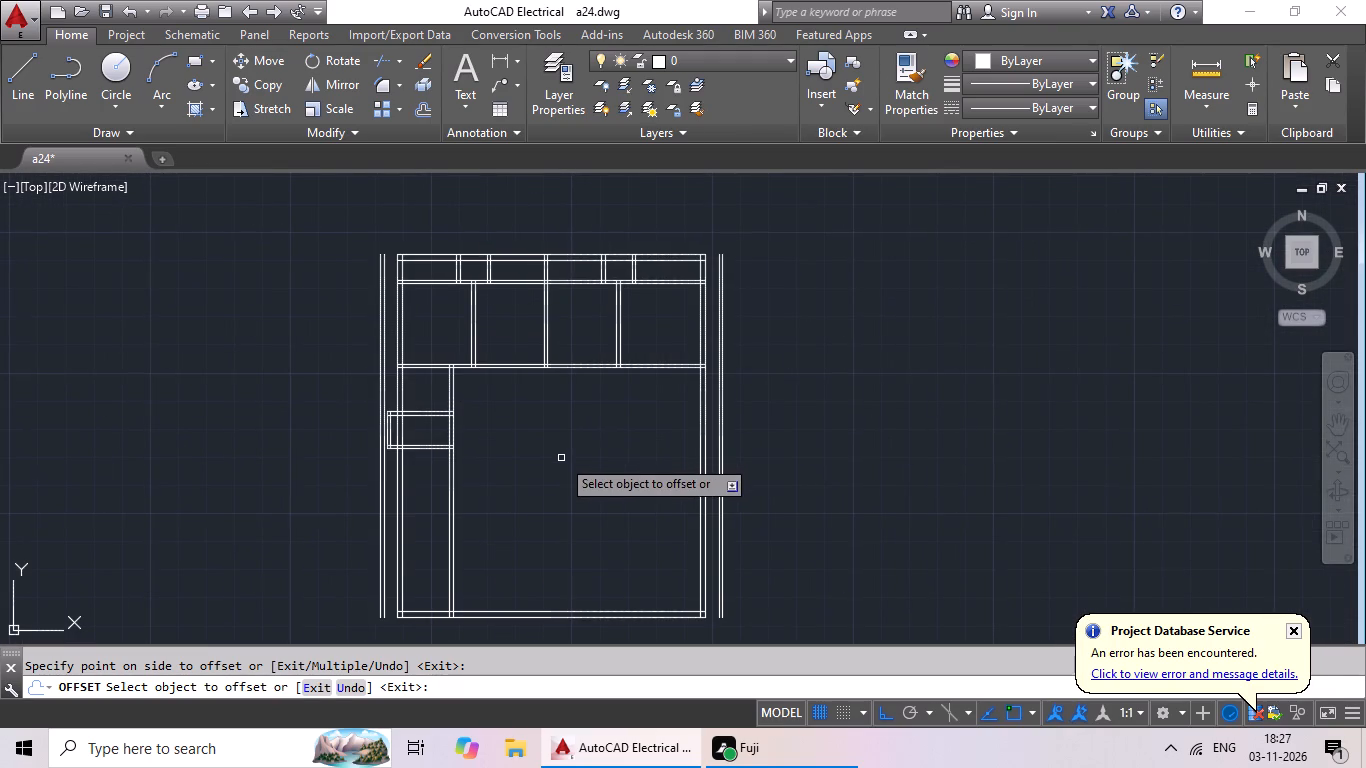
pyautogui.press('Escape')
pyautogui.press('Escape')
pyautogui.press('Escape')
pyautogui.press('Escape')
pyautogui.press('Escape')
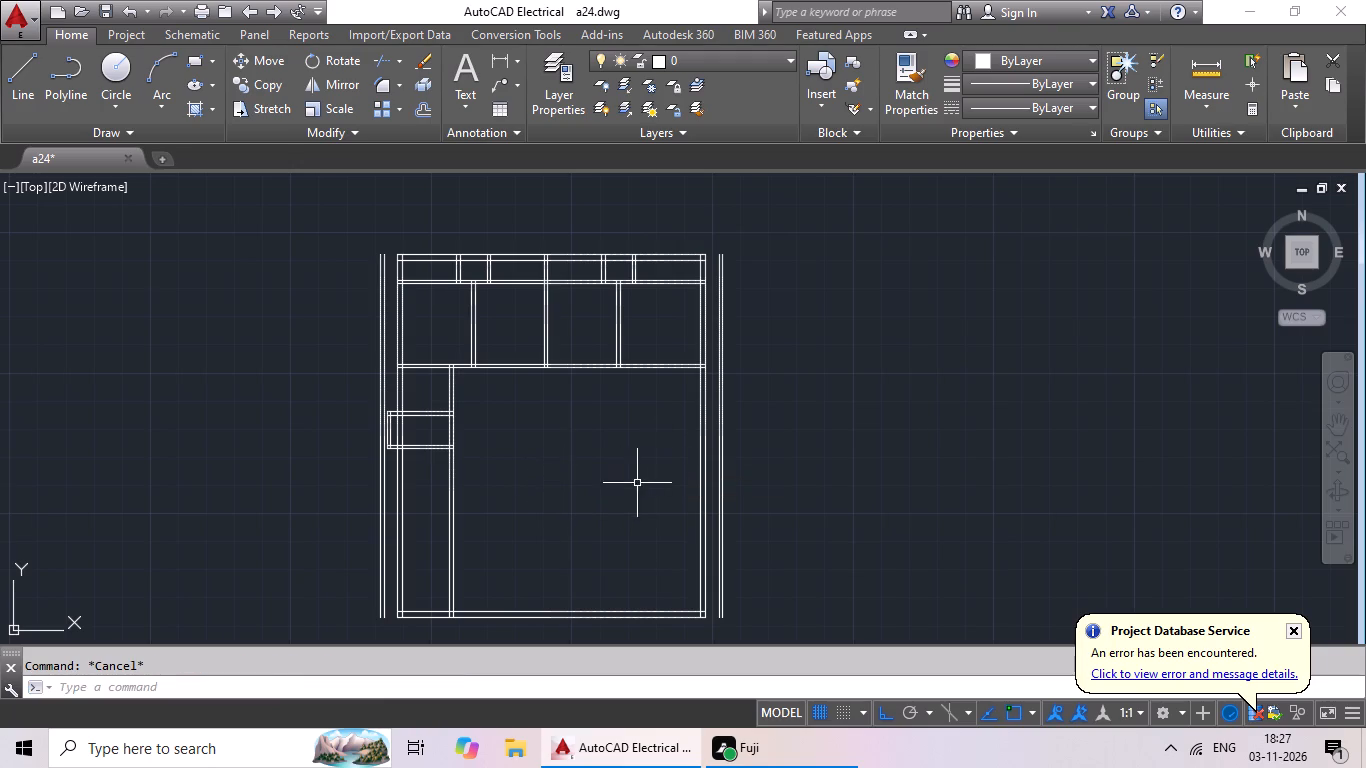
pyautogui.scroll(-1, 560, 467)
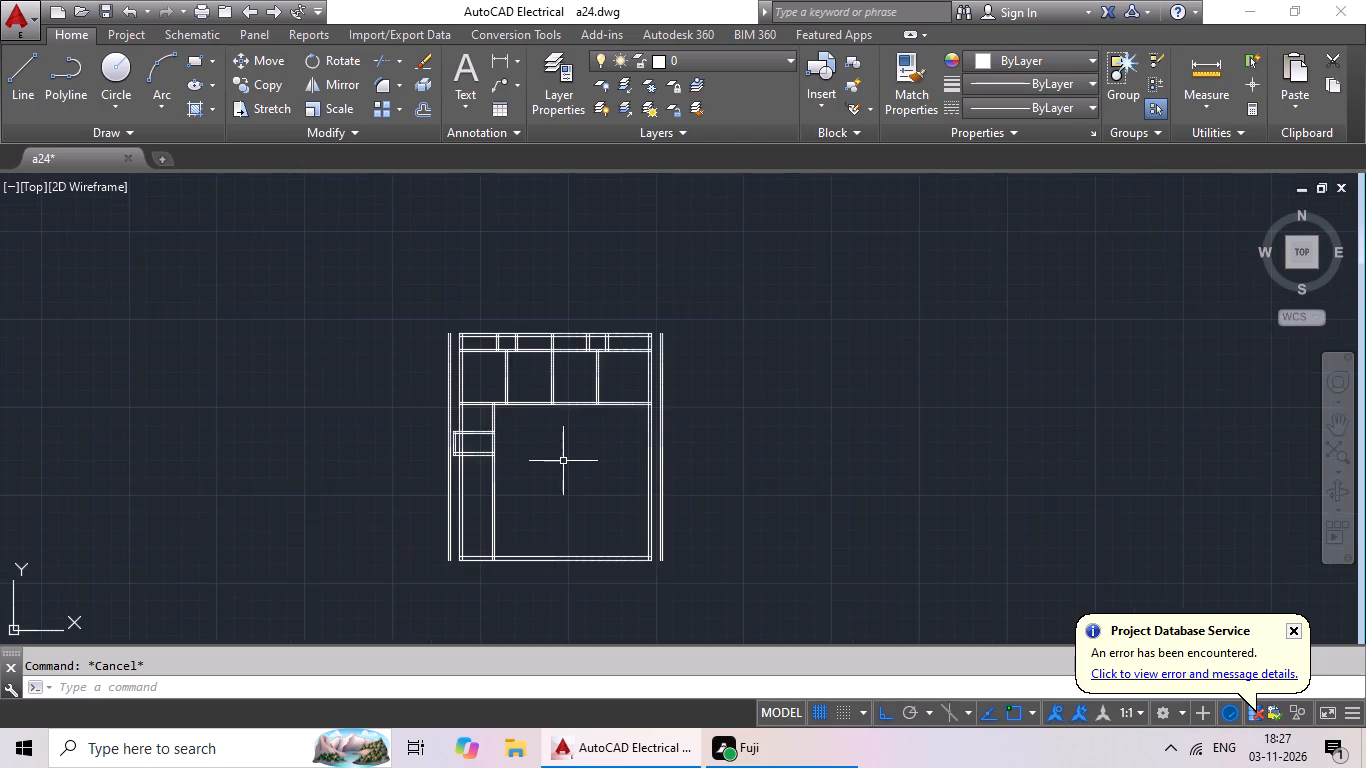
pyautogui.moveTo(552, 468); pyautogui.dragTo(476, 495, button='middle')
pyautogui.scroll(1, 486, 494)
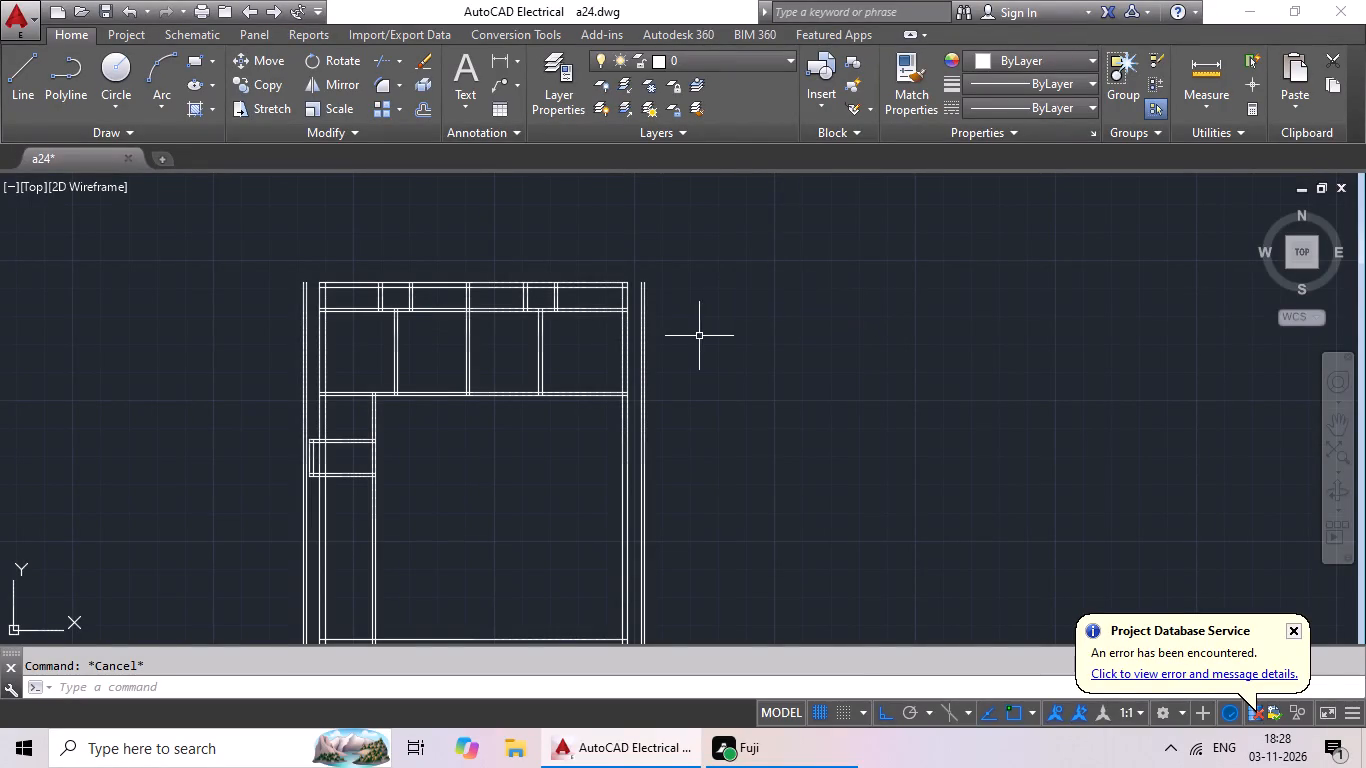
pyautogui.moveTo(711, 330); pyautogui.dragTo(762, 264, button='middle')
pyautogui.scroll(1, 712, 337)
pyautogui.moveTo(498, 433); pyautogui.dragTo(732, 342, button='middle')
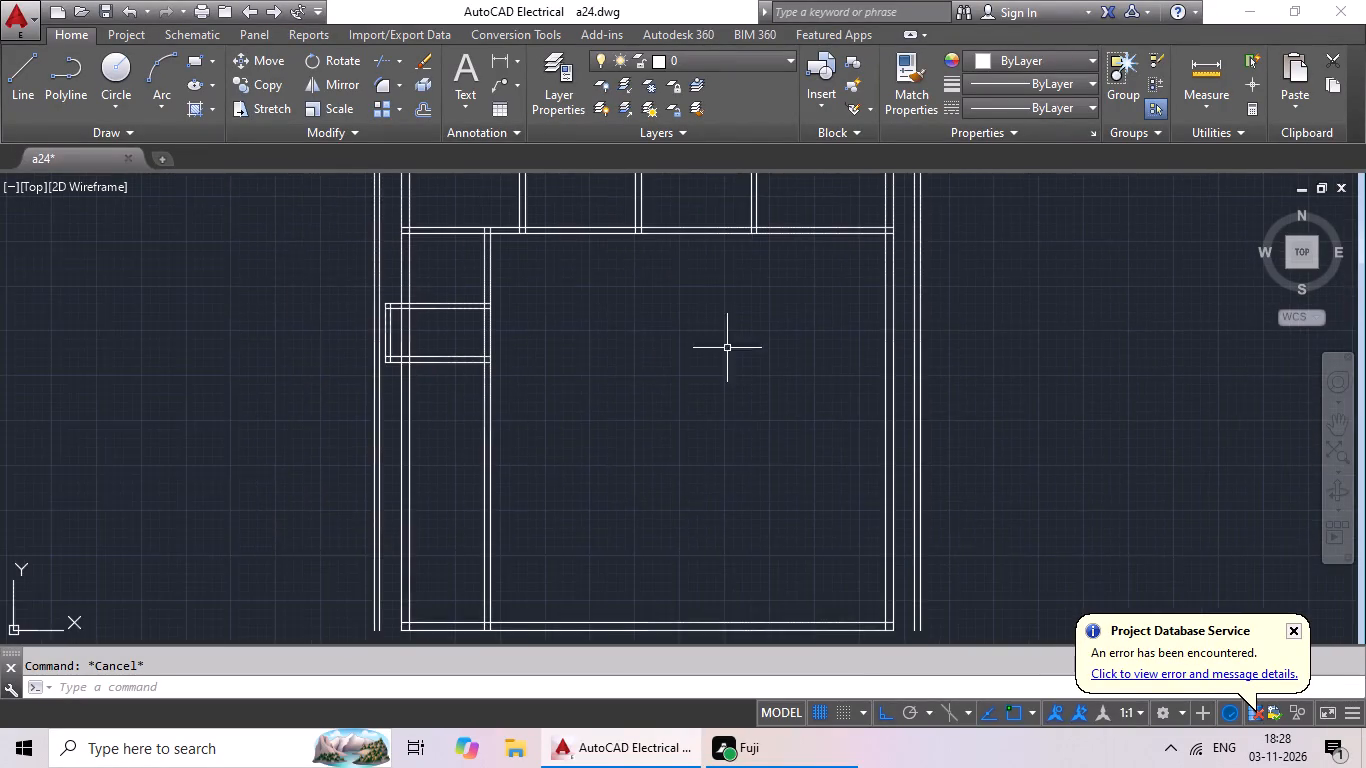
pyautogui.scroll(-2, 719, 357)
pyautogui.moveTo(716, 361); pyautogui.dragTo(699, 386, button='middle')
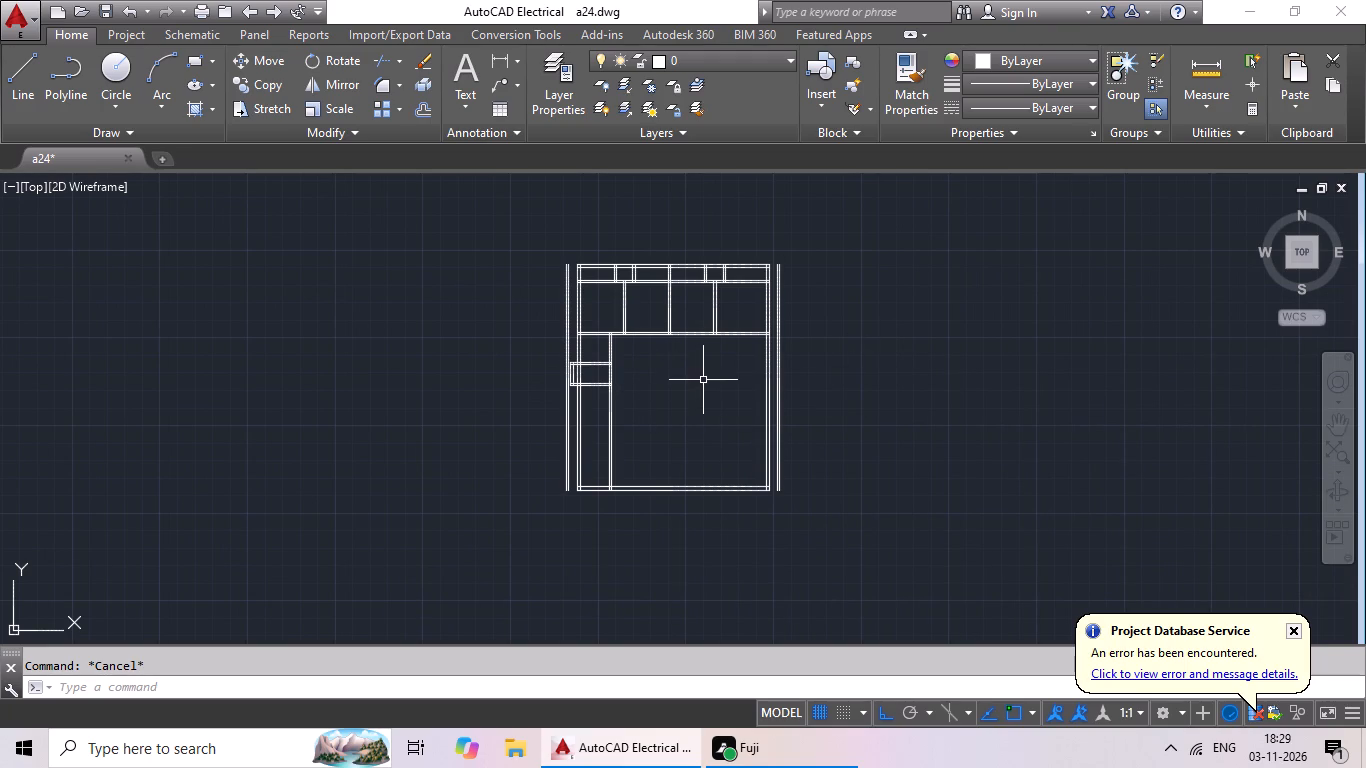
pyautogui.moveTo(705, 377); pyautogui.dragTo(638, 400, button='middle')
pyautogui.middleClick(638, 400)
pyautogui.scroll(1, 638, 400)
pyautogui.moveTo(645, 396); pyautogui.dragTo(622, 442, button='middle')
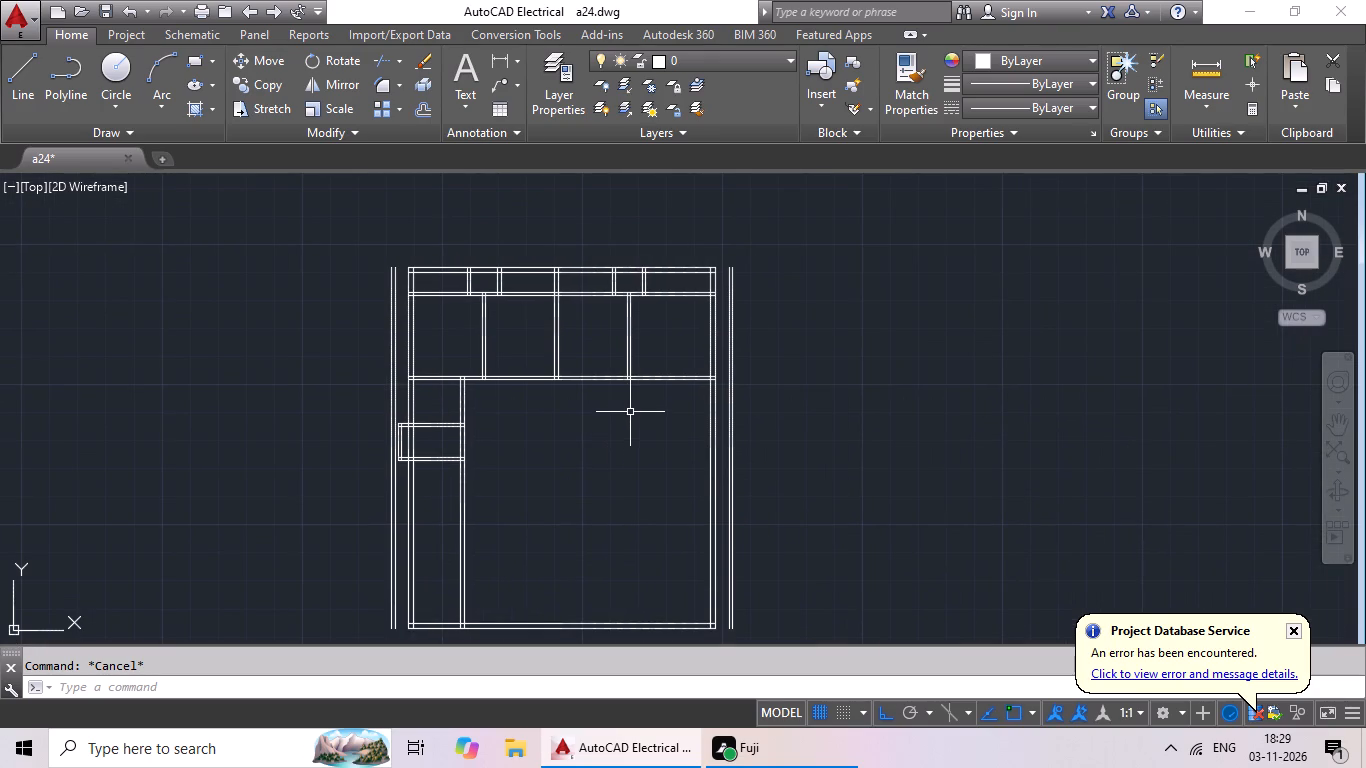
pyautogui.scroll(1, 629, 426)
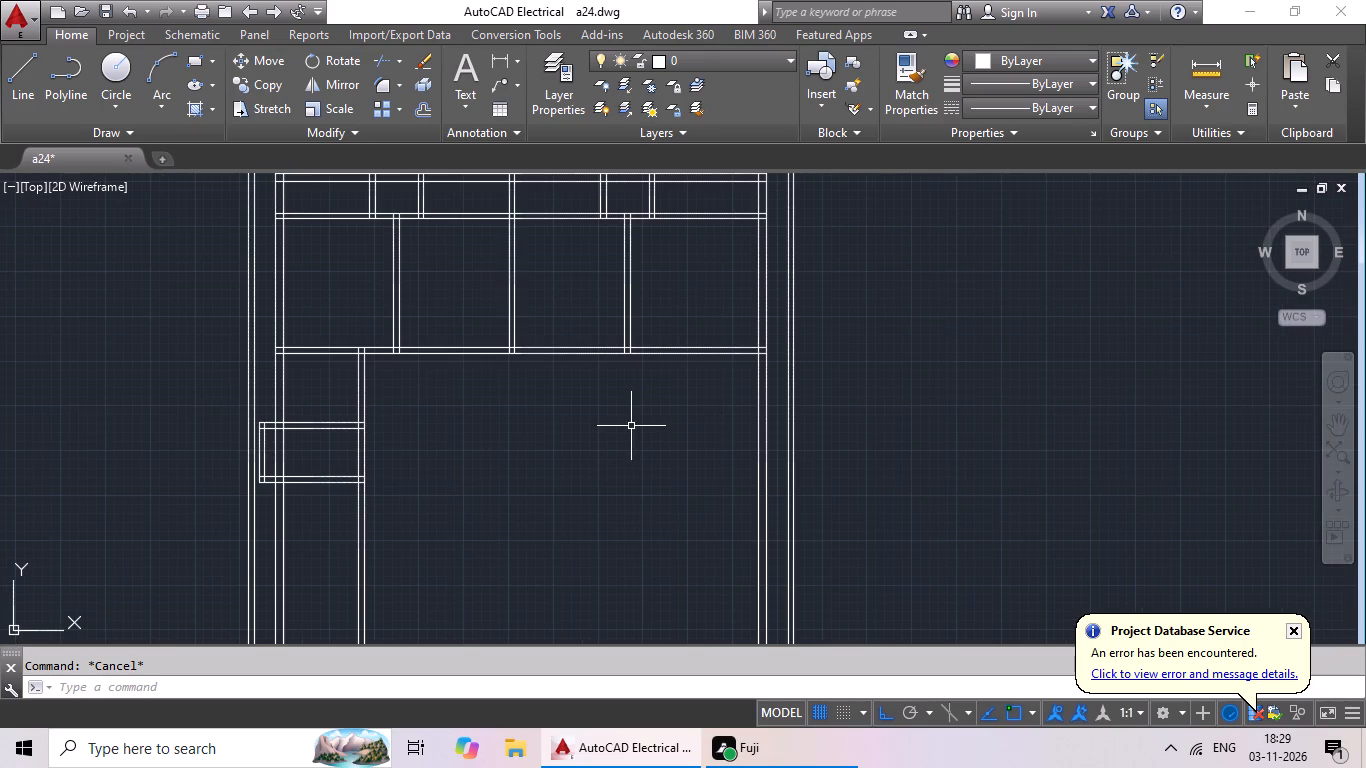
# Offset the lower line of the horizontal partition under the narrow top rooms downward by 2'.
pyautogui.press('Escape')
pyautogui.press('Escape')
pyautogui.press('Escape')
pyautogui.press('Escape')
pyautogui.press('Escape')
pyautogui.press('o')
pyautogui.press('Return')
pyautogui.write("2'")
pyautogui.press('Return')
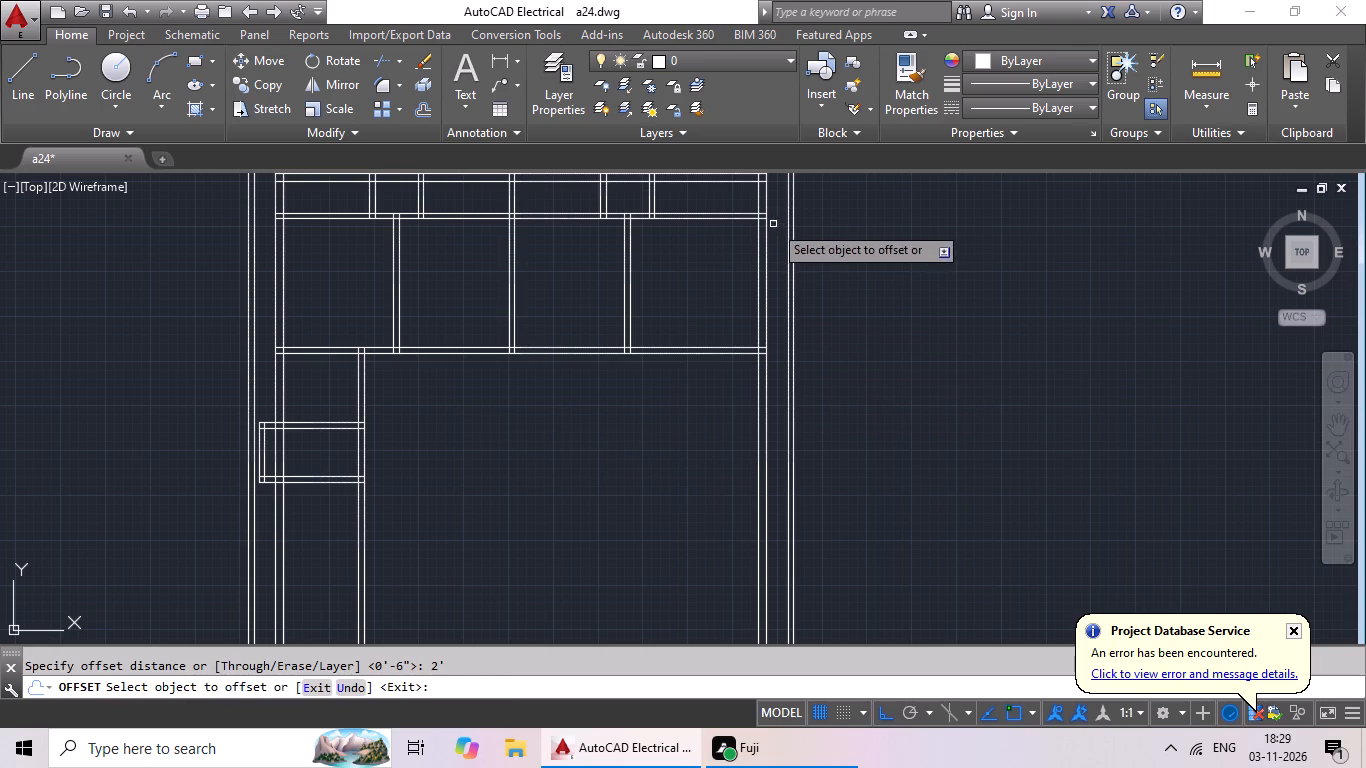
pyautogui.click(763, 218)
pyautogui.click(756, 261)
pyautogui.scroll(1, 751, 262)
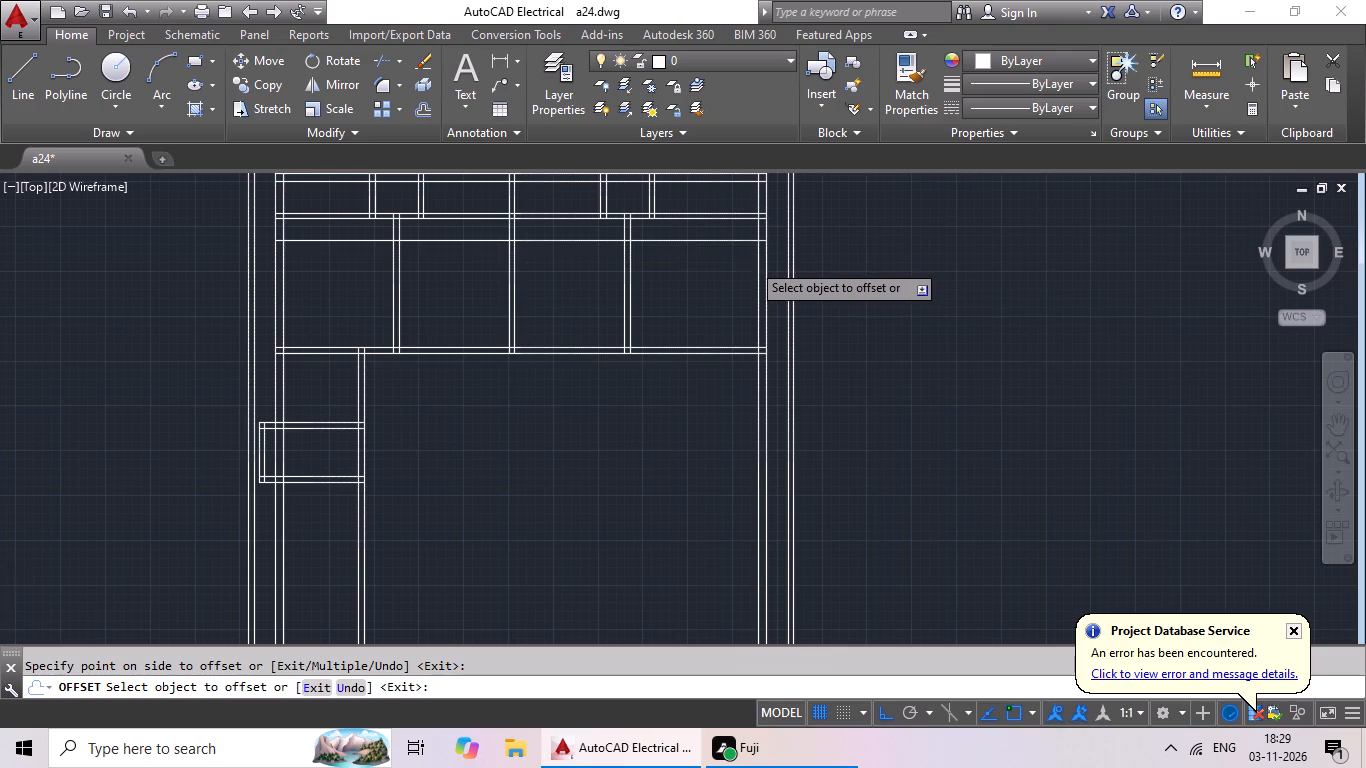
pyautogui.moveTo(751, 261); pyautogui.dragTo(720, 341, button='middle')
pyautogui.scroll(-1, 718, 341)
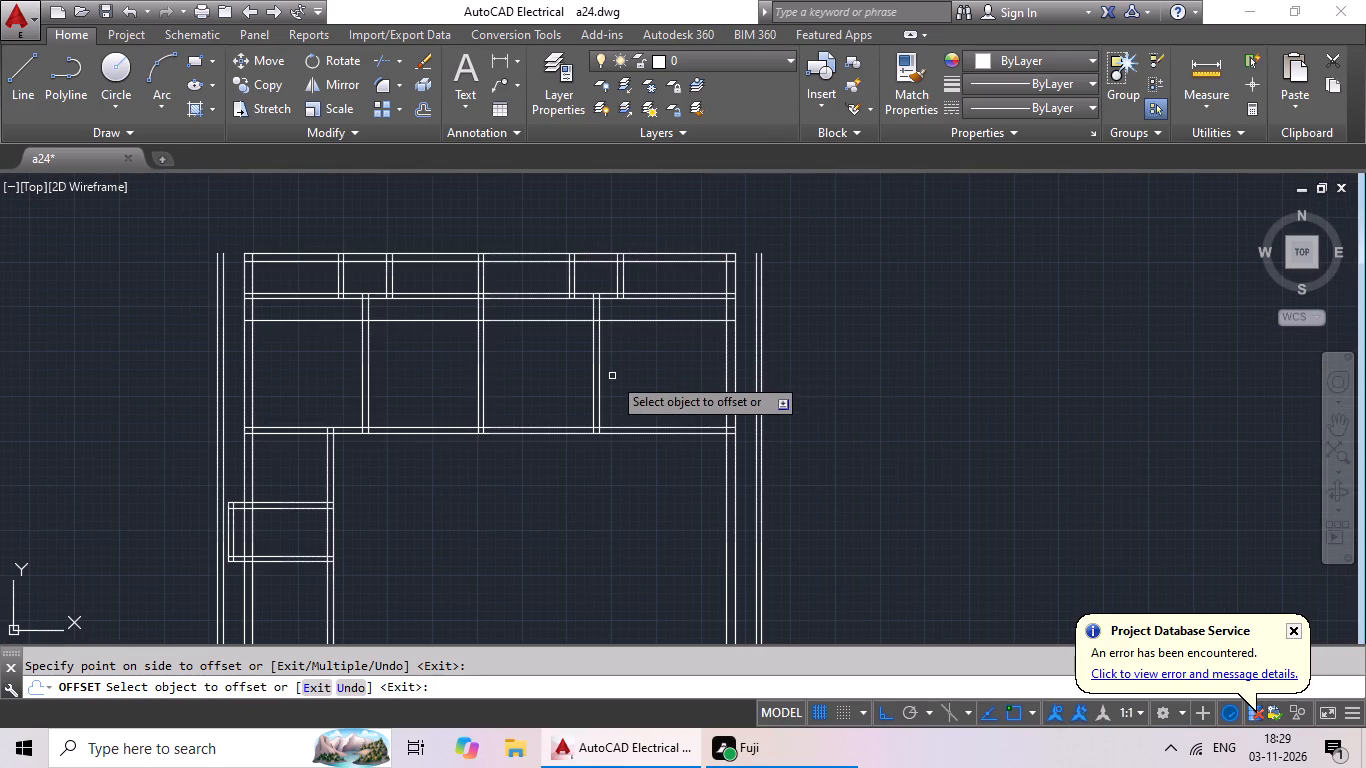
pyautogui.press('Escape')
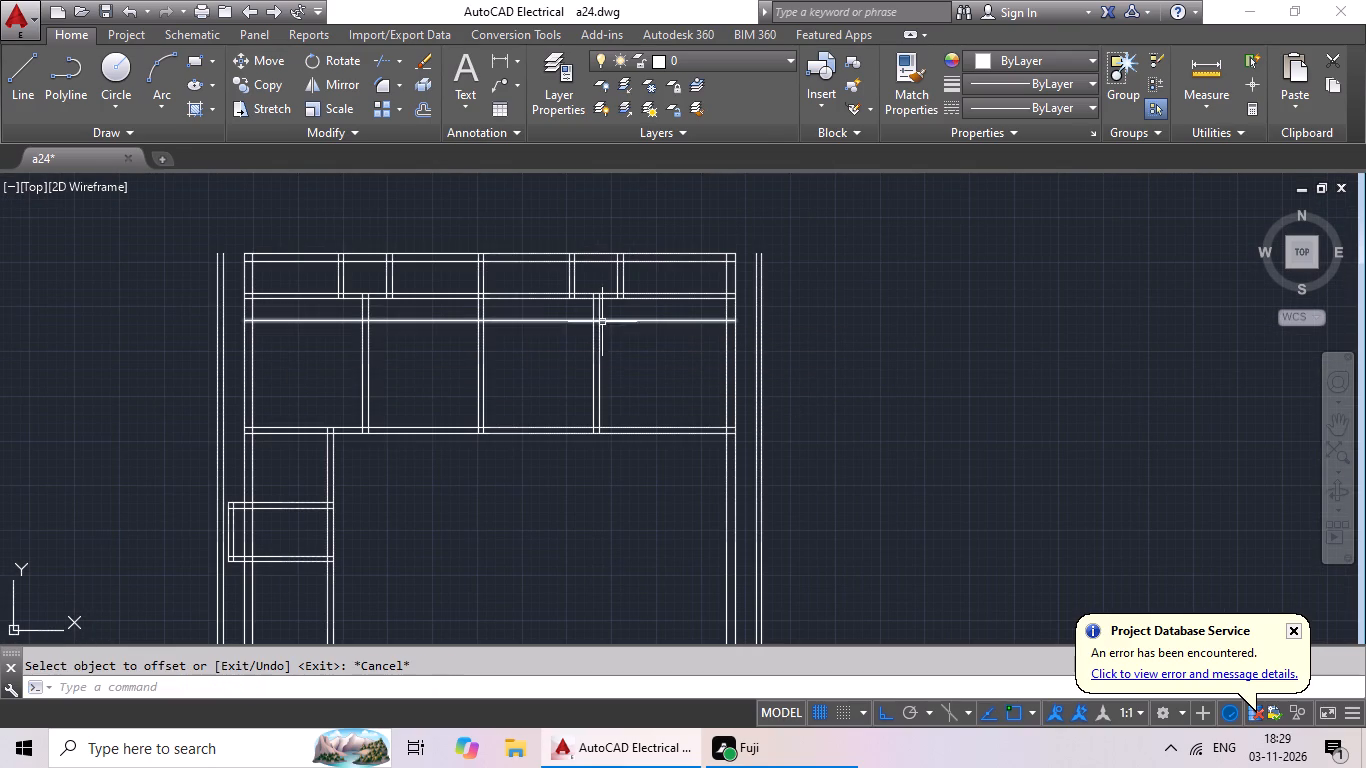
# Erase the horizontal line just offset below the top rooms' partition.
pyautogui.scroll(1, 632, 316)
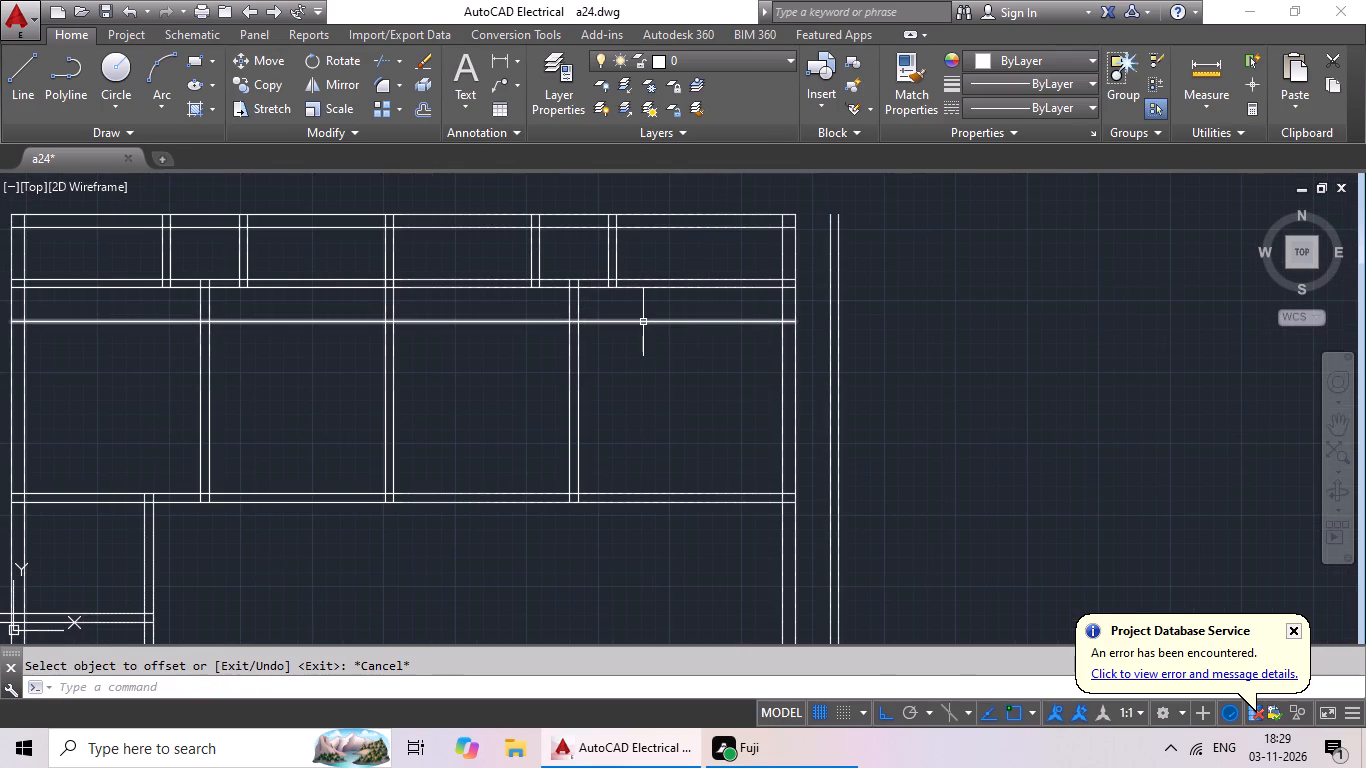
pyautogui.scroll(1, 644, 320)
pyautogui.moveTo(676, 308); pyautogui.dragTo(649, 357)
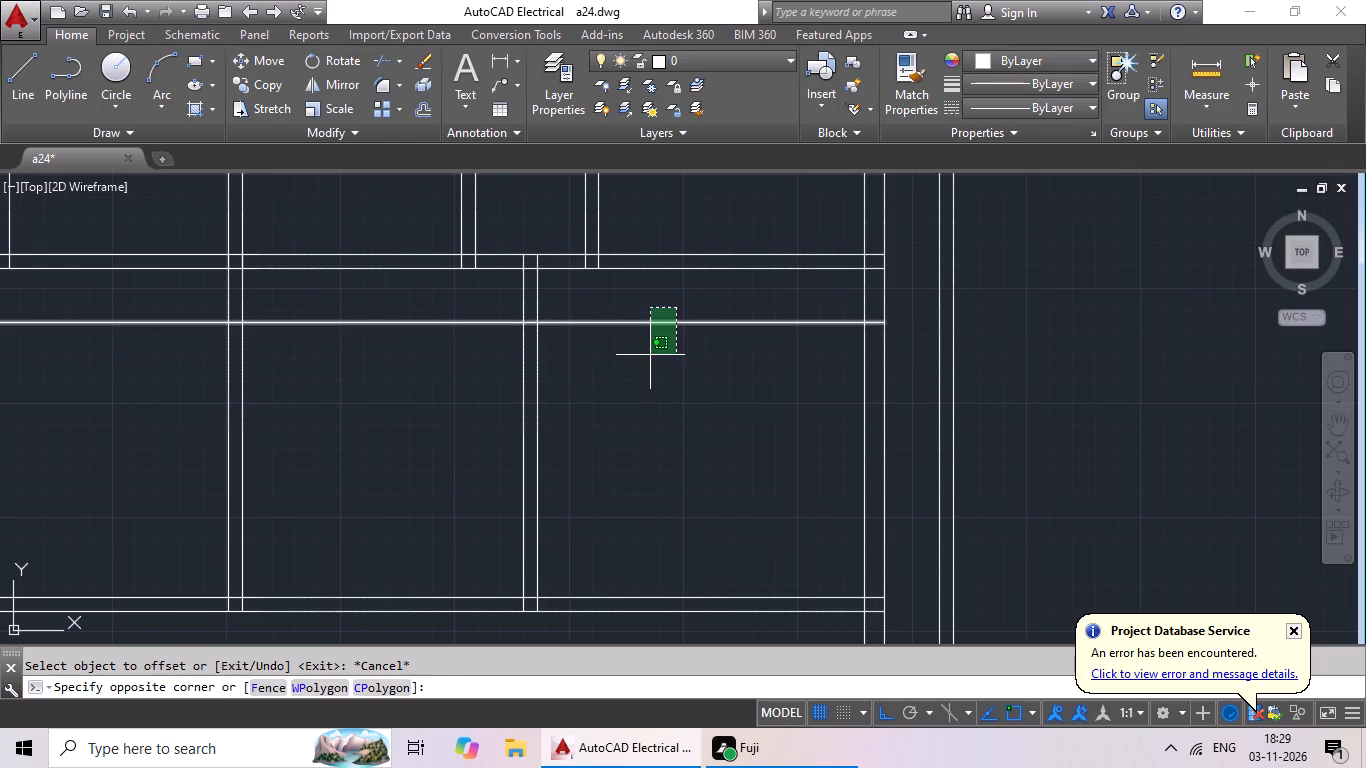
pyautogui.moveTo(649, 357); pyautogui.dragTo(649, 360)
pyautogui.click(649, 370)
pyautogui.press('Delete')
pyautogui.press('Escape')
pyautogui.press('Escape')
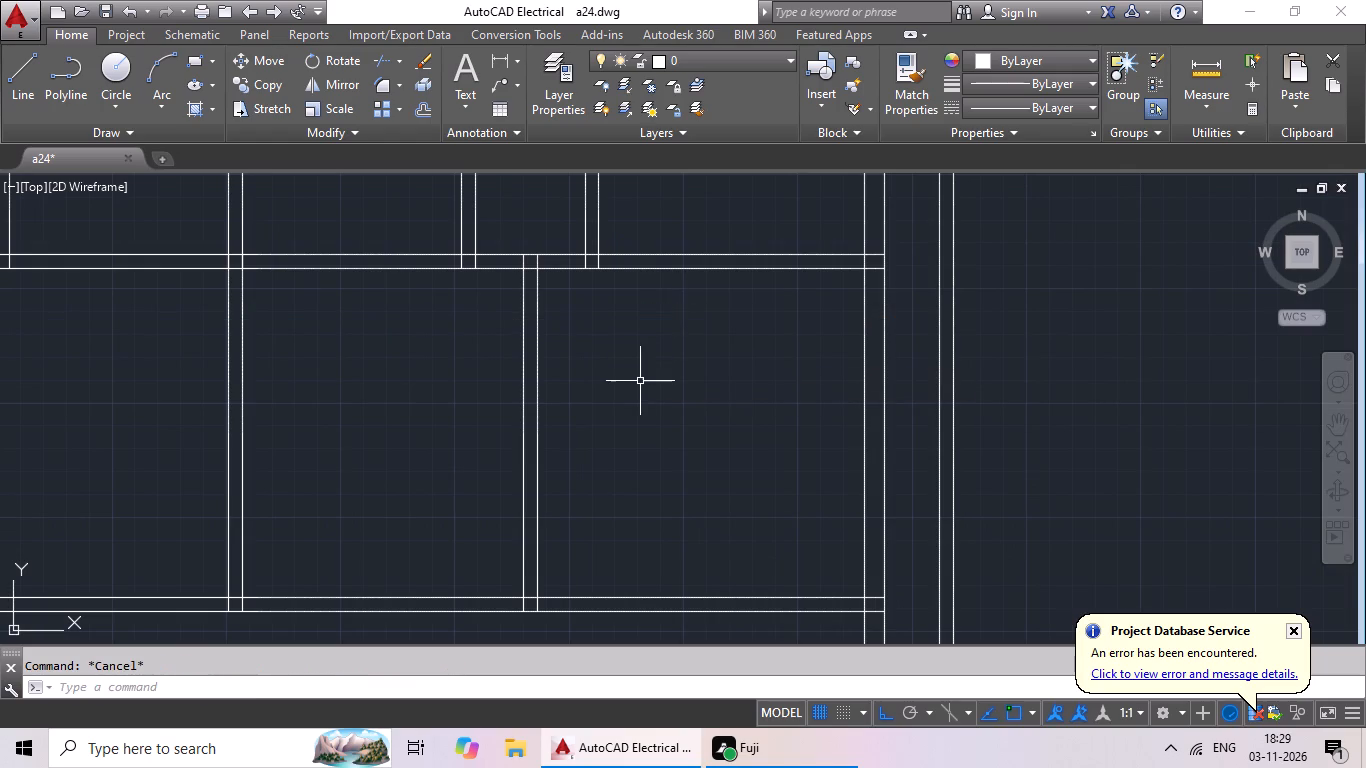
# Offset the lower line of the horizontal partition under the narrow top rooms downward by 3'.
pyautogui.press('o')
pyautogui.press('Return')
pyautogui.write("3'")
pyautogui.press('Return')
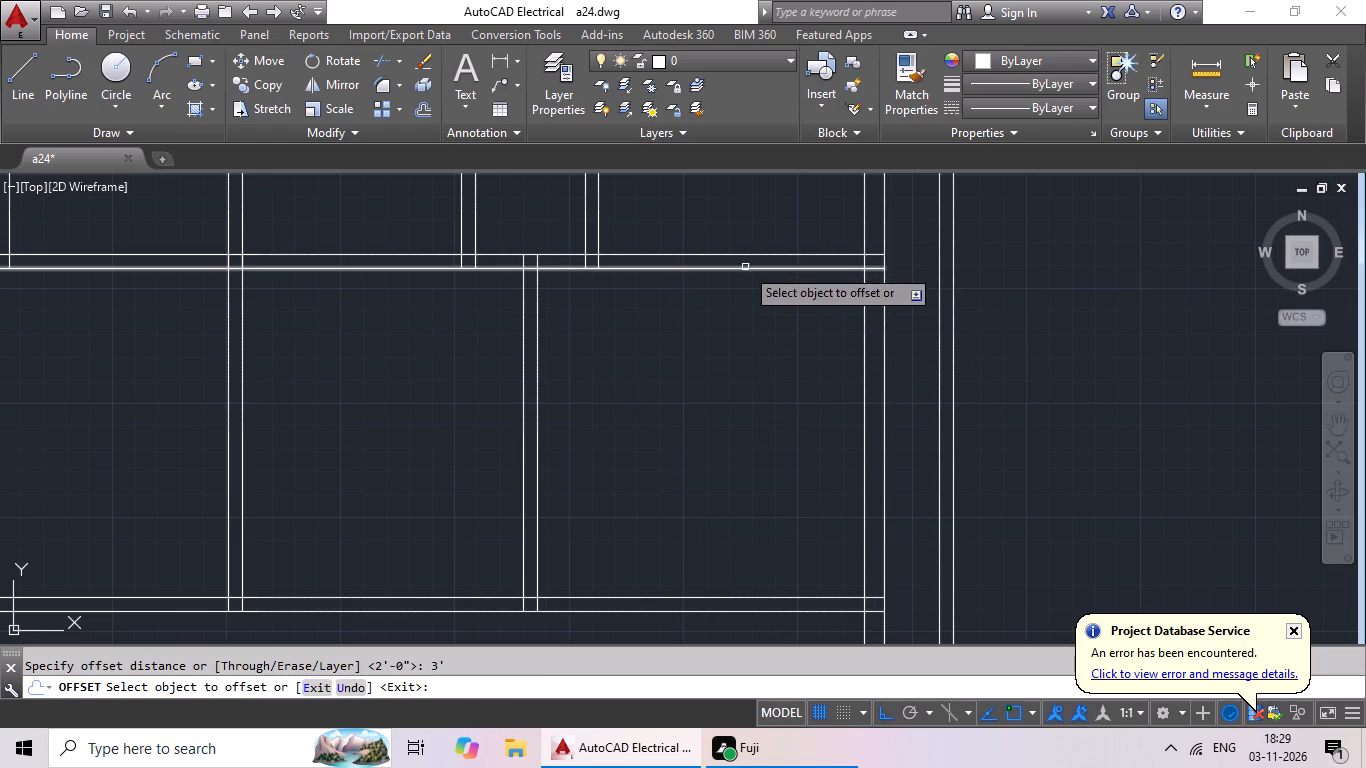
pyautogui.moveTo(745, 267); pyautogui.dragTo(746, 284)
pyautogui.click(751, 365)
pyautogui.scroll(-1, 776, 417)
pyautogui.moveTo(777, 415); pyautogui.dragTo(845, 237, button='middle')
pyautogui.scroll(-1, 832, 287)
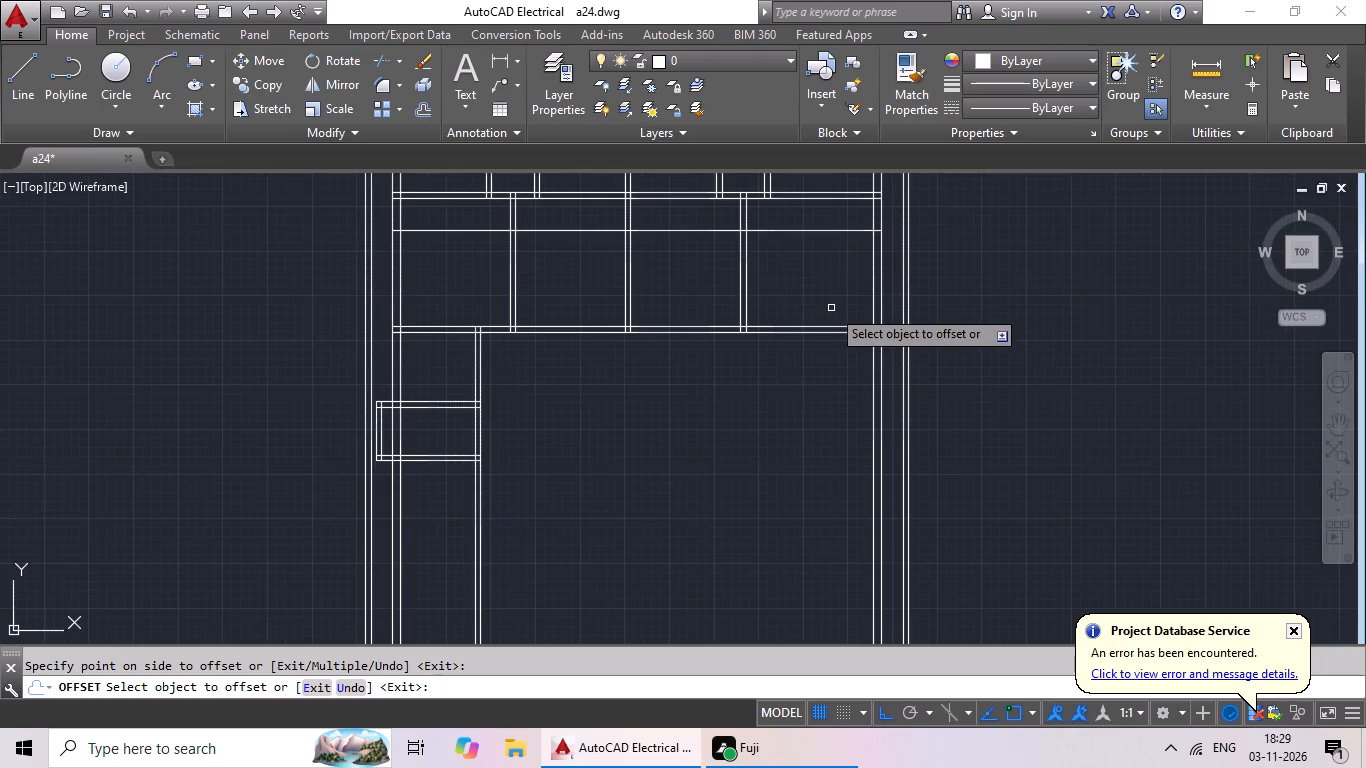
pyautogui.moveTo(826, 297); pyautogui.dragTo(794, 377, button='middle')
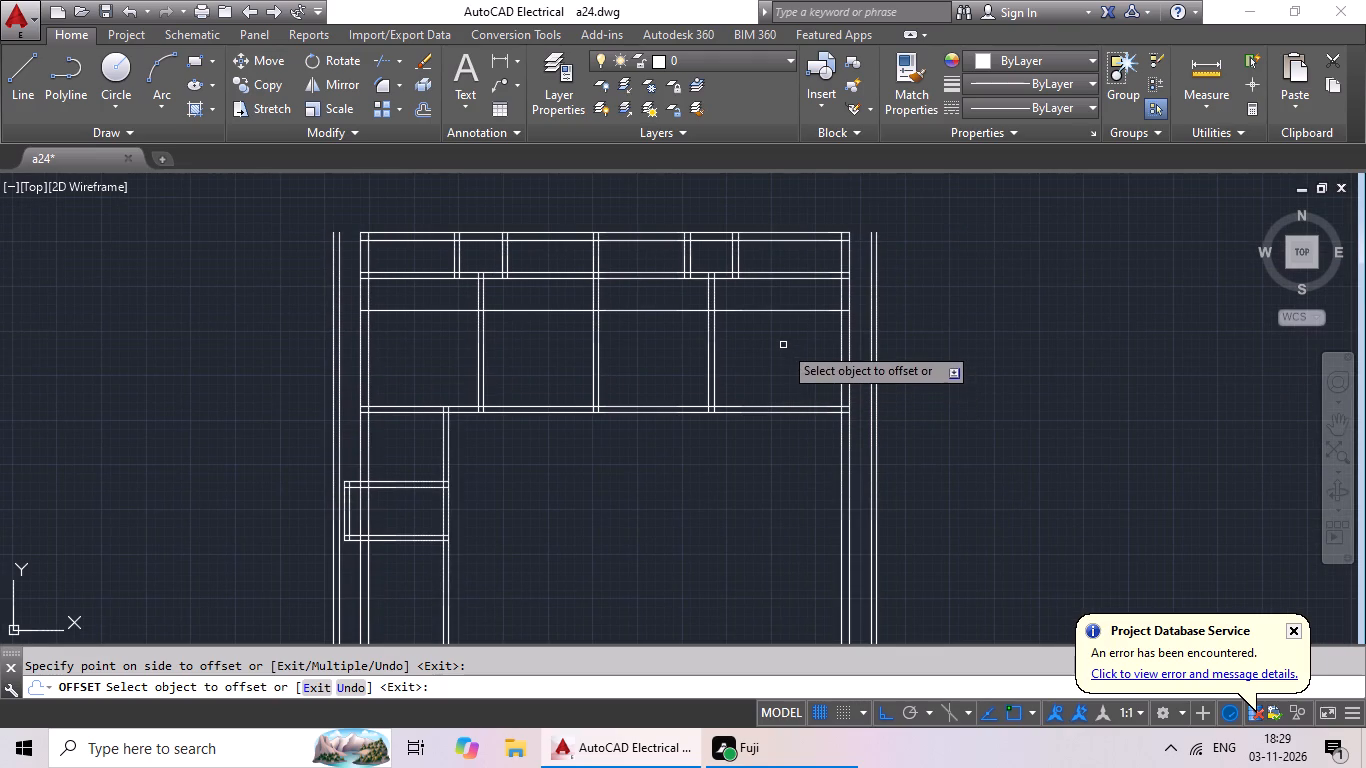
pyautogui.middleClick(783, 345)
pyautogui.moveTo(778, 347); pyautogui.dragTo(737, 378, button='middle')
pyautogui.press('Escape')
pyautogui.press('Escape')
pyautogui.press('Escape')
pyautogui.press('Escape')
pyautogui.press('Escape')
pyautogui.press('Escape')
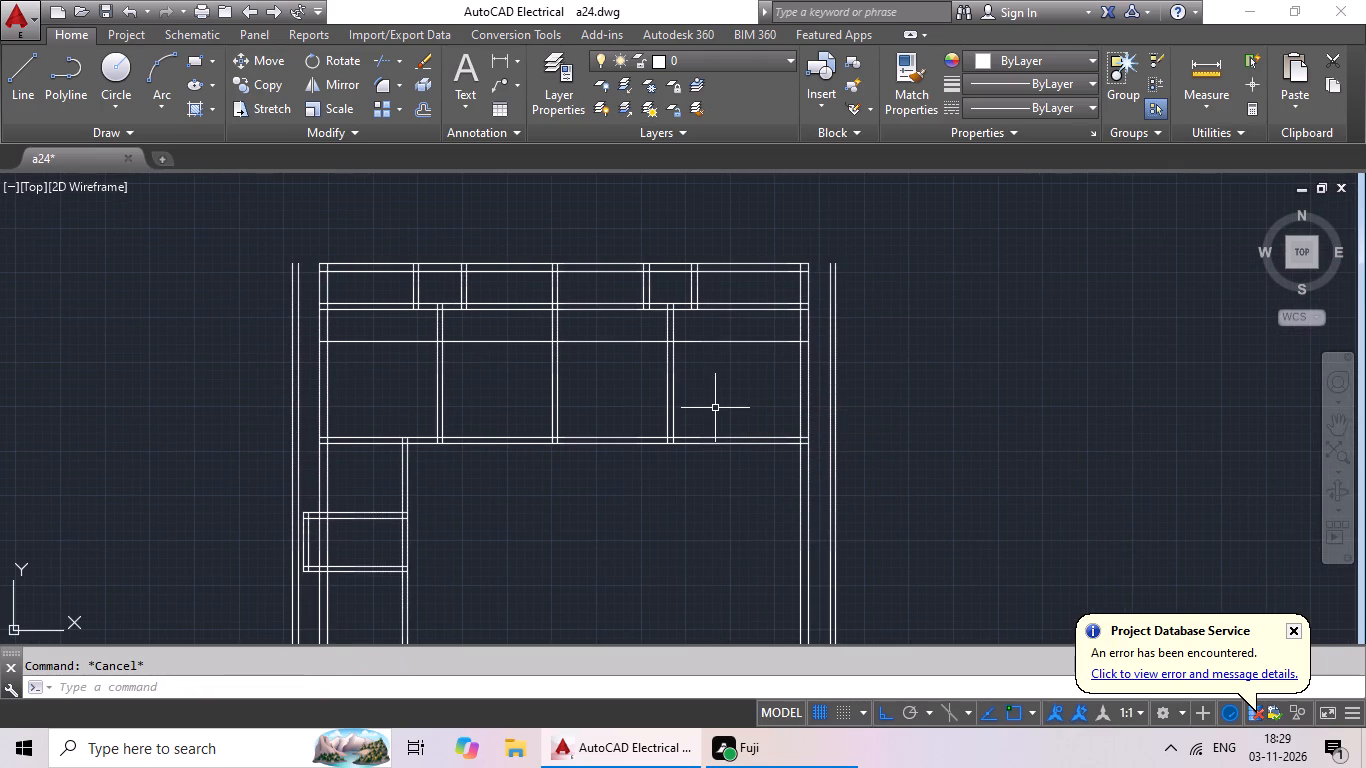
# Offset the new horizontal line across the upper rooms downward by 6" to form a partition.
pyautogui.press('o')
pyautogui.press('Return')
pyautogui.press('6')
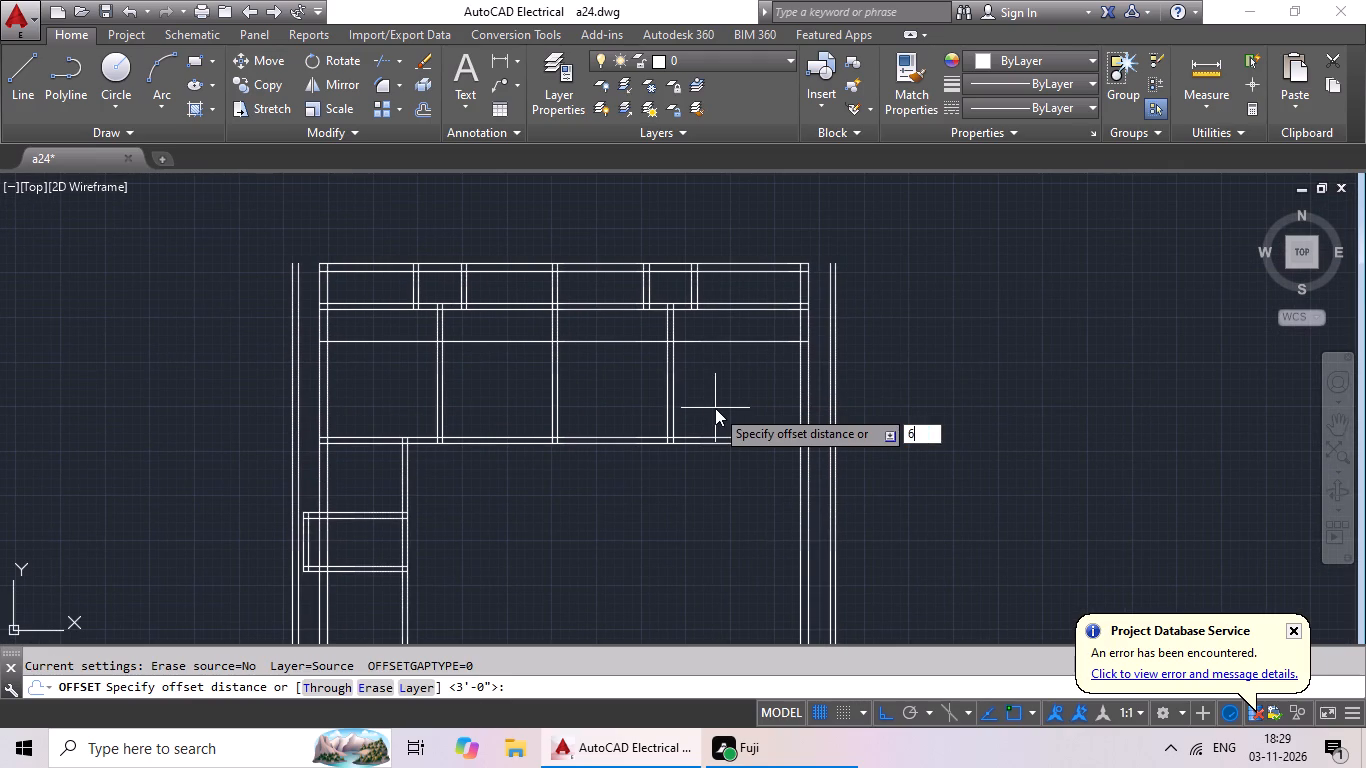
pyautogui.hotkey('shift', '"')
pyautogui.press('Return')
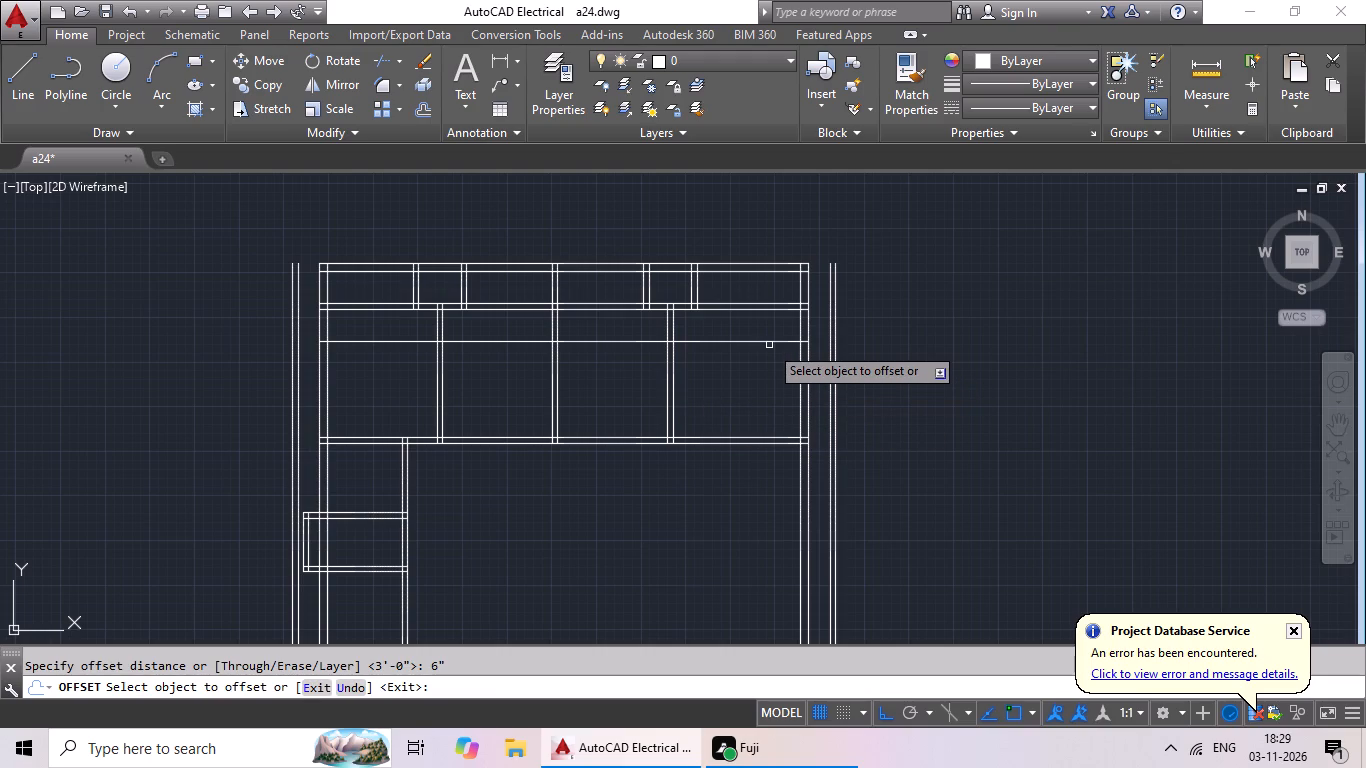
pyautogui.moveTo(774, 340); pyautogui.dragTo(774, 358)
pyautogui.click(774, 402)
pyautogui.press('Escape')
pyautogui.press('Escape')
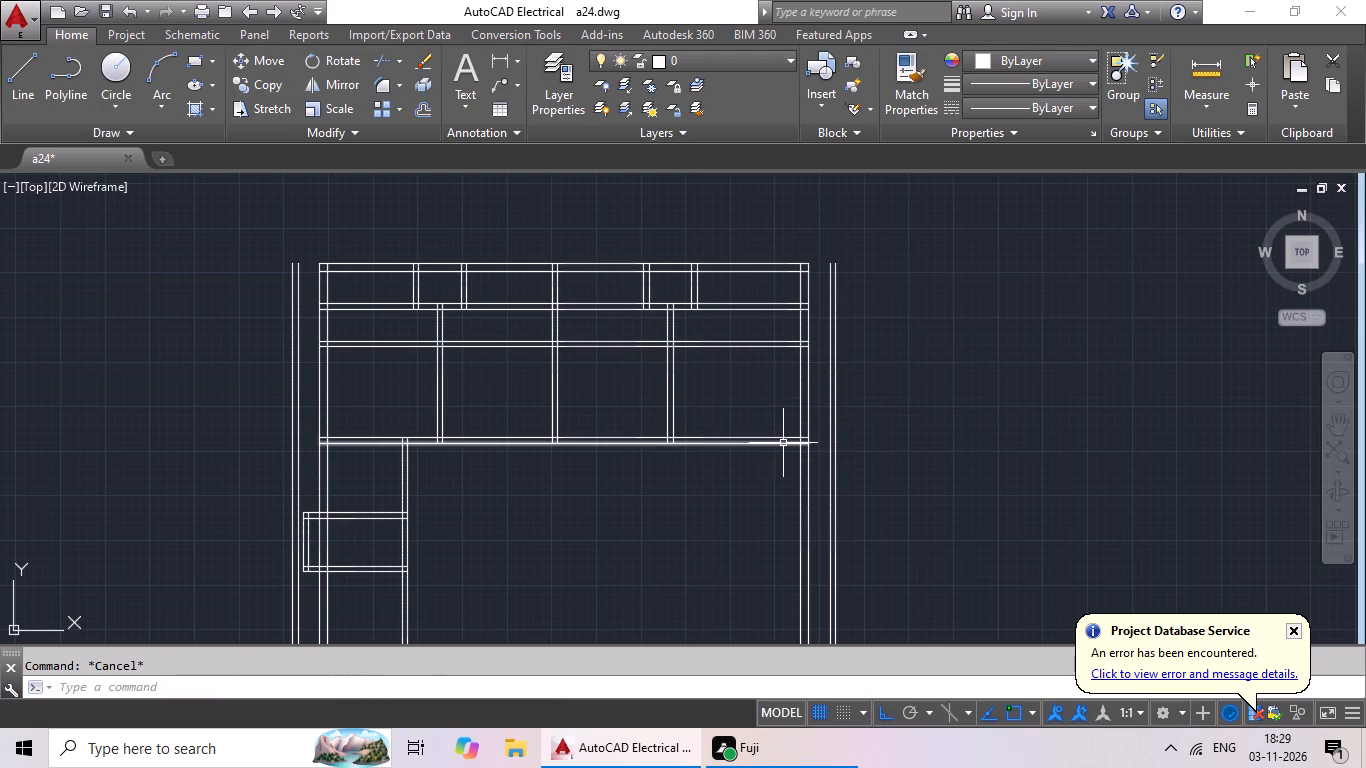
# Extend both horizontal partition line pairs in the upper rooms to the outermost vertical line beyond the left wall.
pyautogui.press('e')
pyautogui.press('x')
pyautogui.press('space')
pyautogui.press('space')
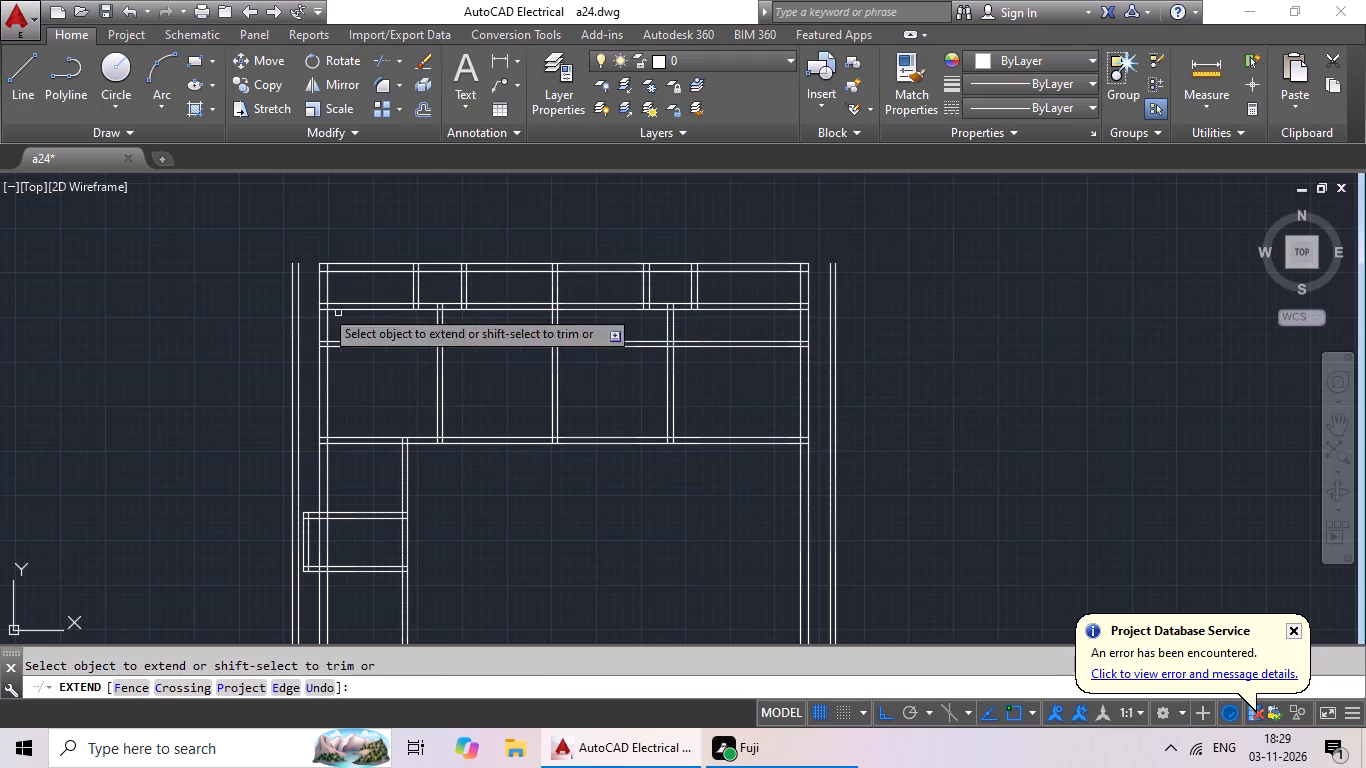
pyautogui.click(350, 341)
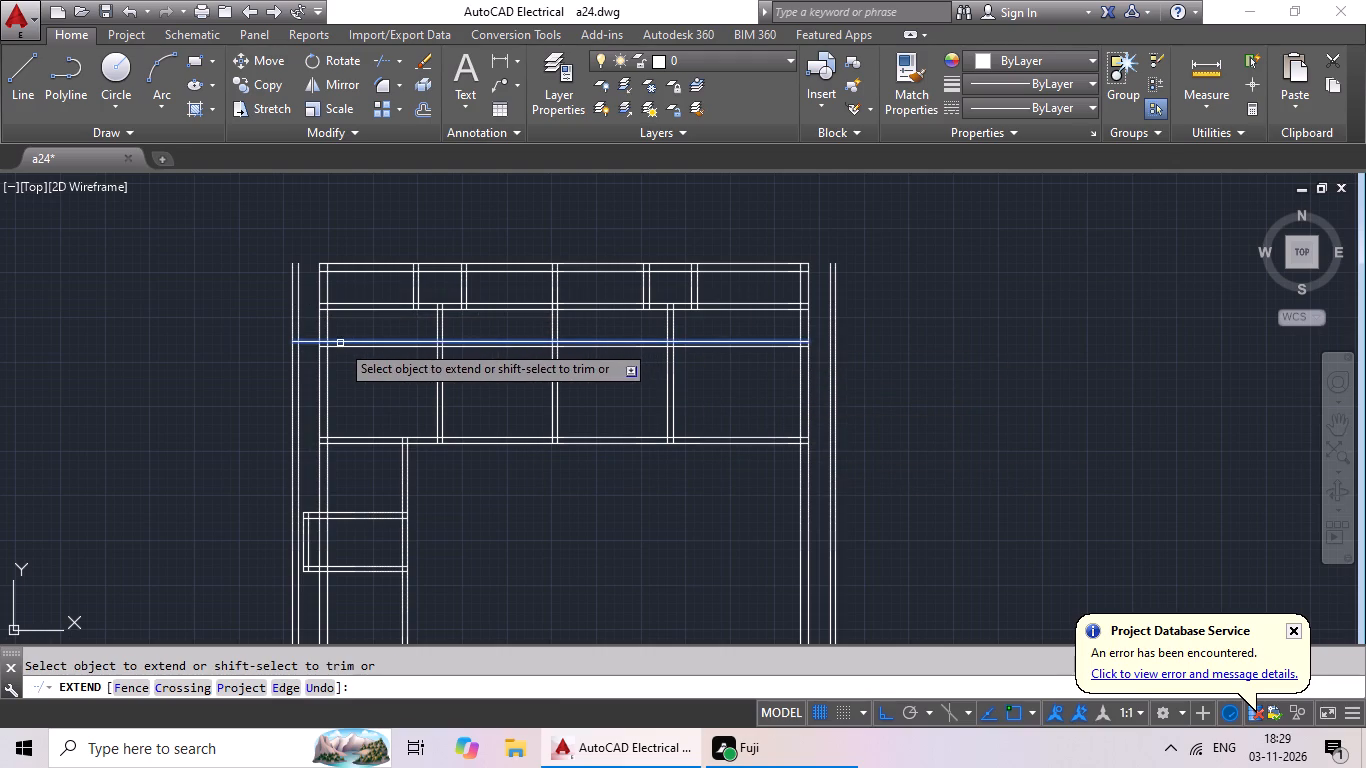
pyautogui.click(340, 343)
pyautogui.click(353, 350)
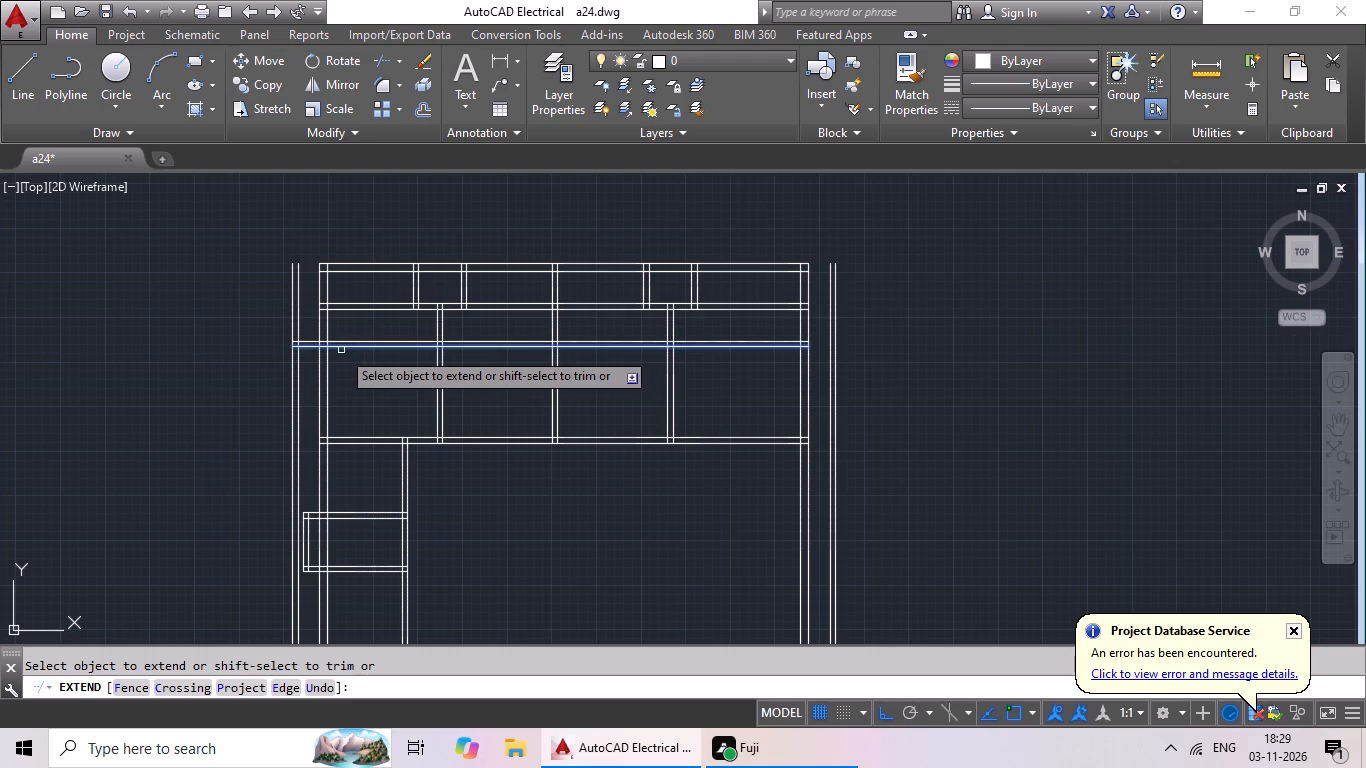
pyautogui.click(341, 350)
pyautogui.click(341, 302)
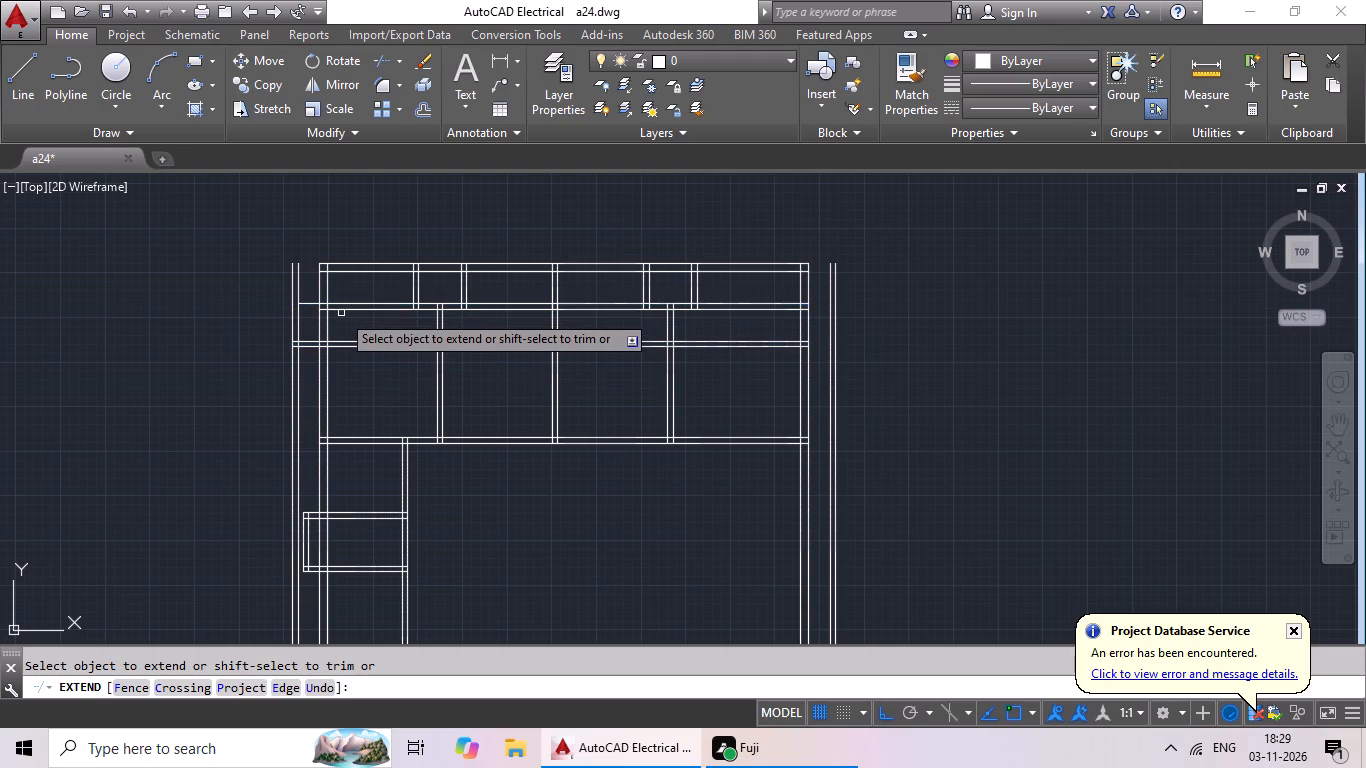
pyautogui.click(347, 309)
pyautogui.moveTo(341, 309); pyautogui.dragTo(329, 311)
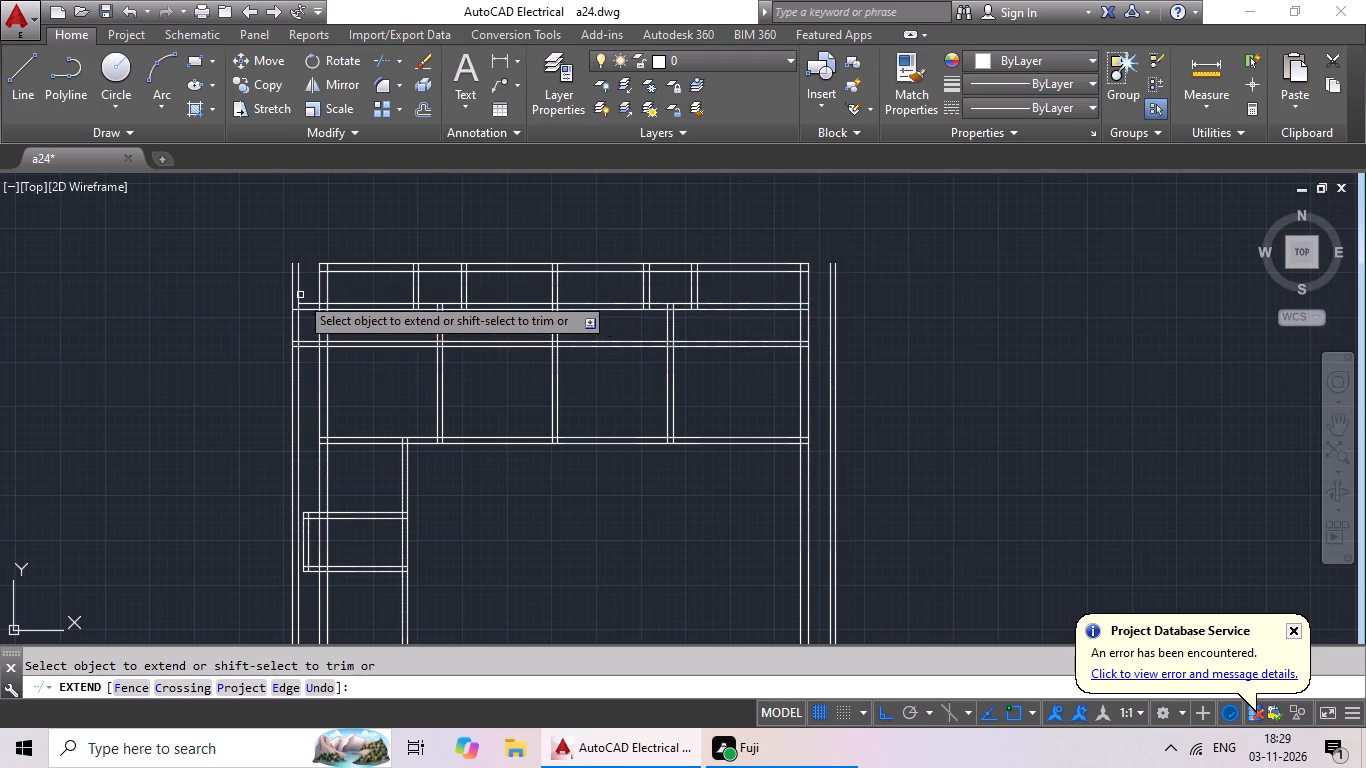
pyautogui.click(308, 303)
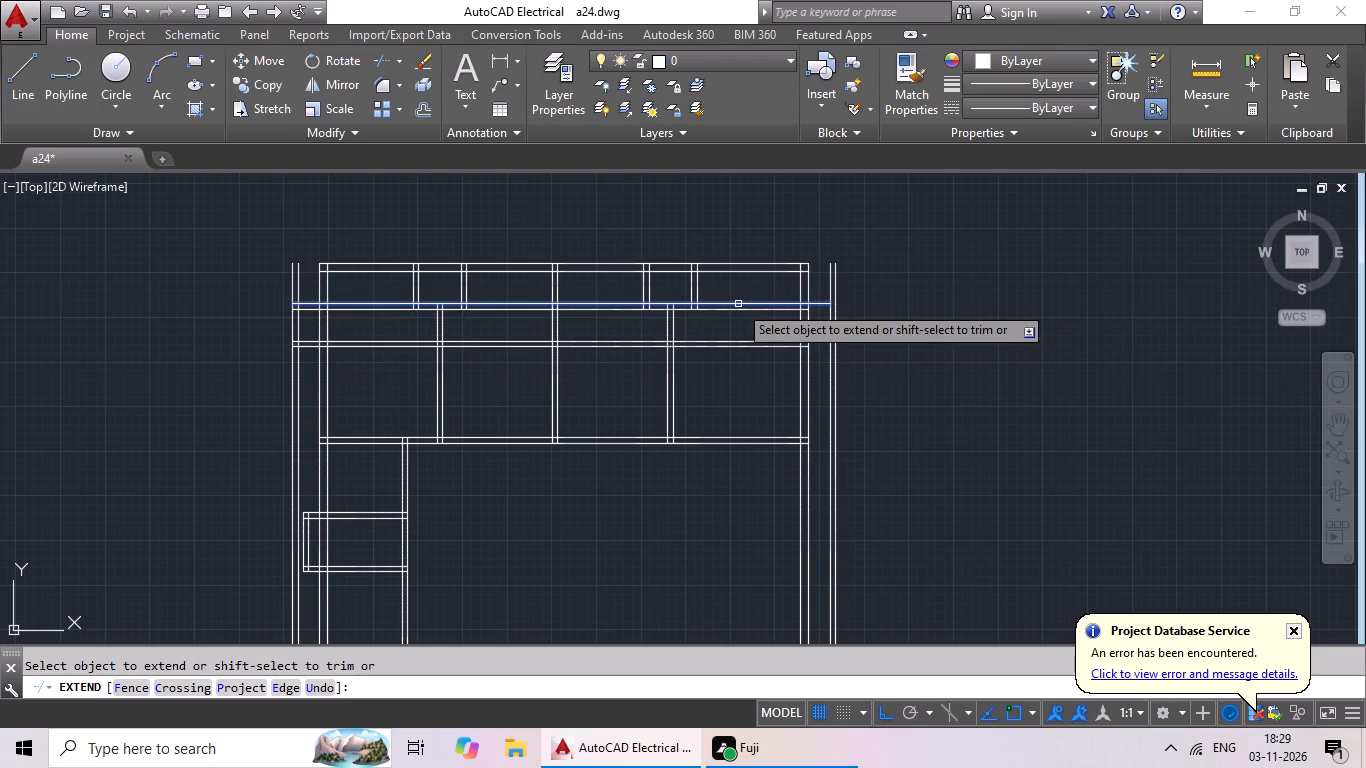
# Extend both horizontal partition line pairs in the upper rooms to the outermost vertical line beyond the right wall.
pyautogui.click(742, 304)
pyautogui.click(758, 309)
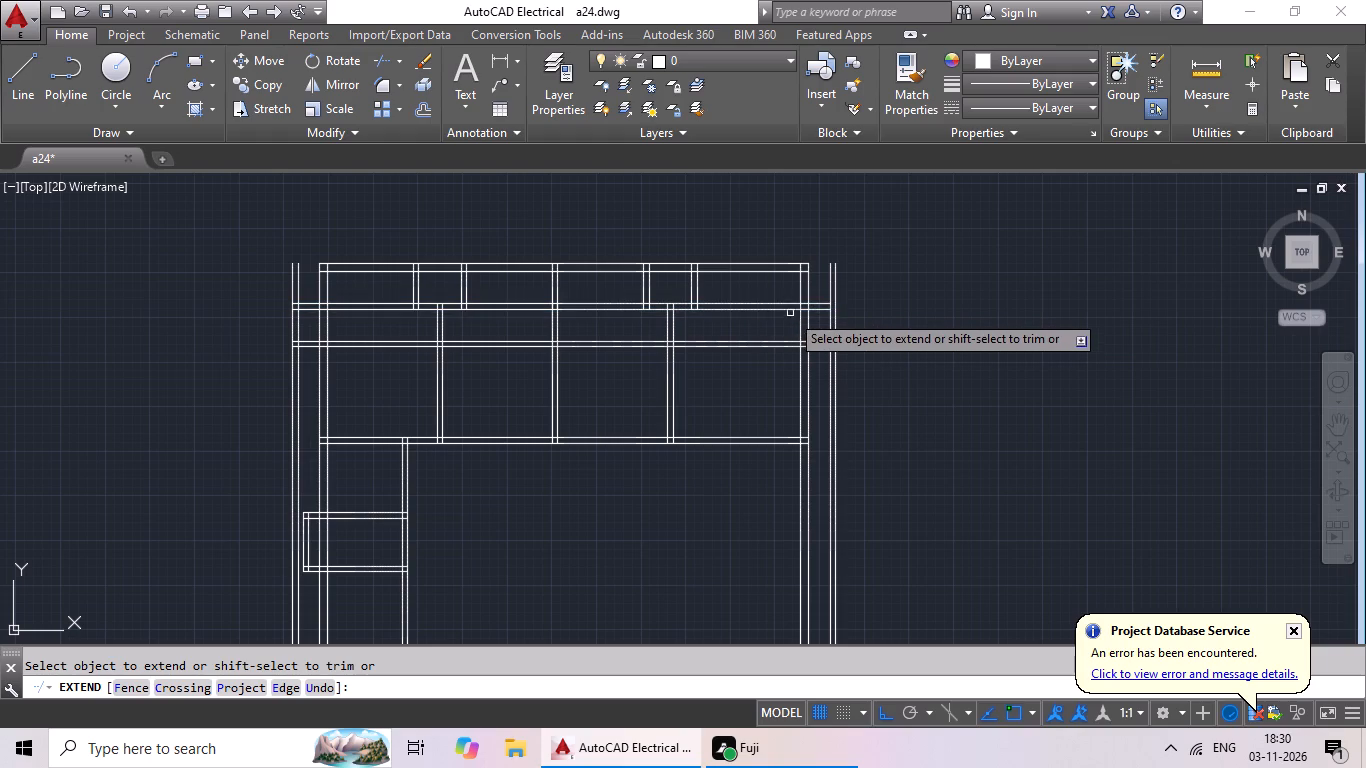
pyautogui.click(816, 305)
pyautogui.click(817, 310)
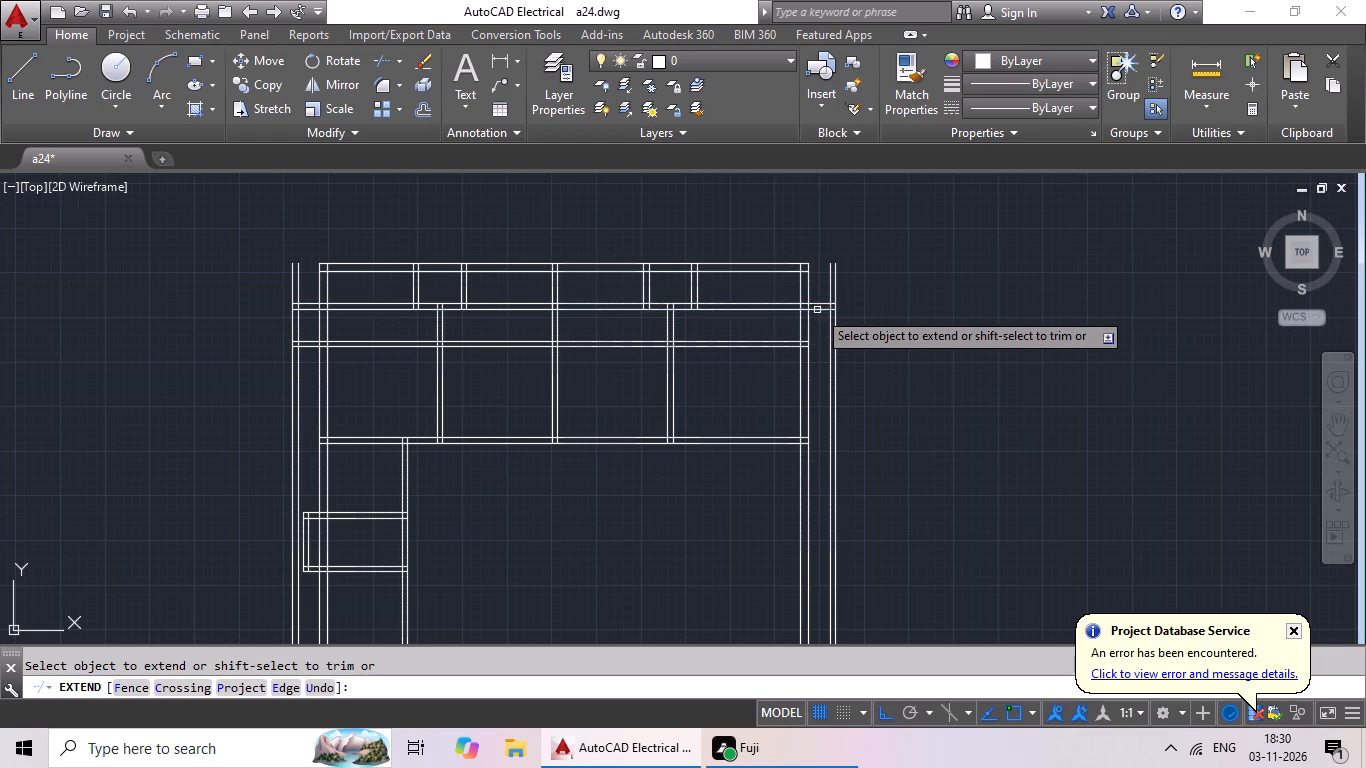
pyautogui.click(794, 345)
pyautogui.click(815, 345)
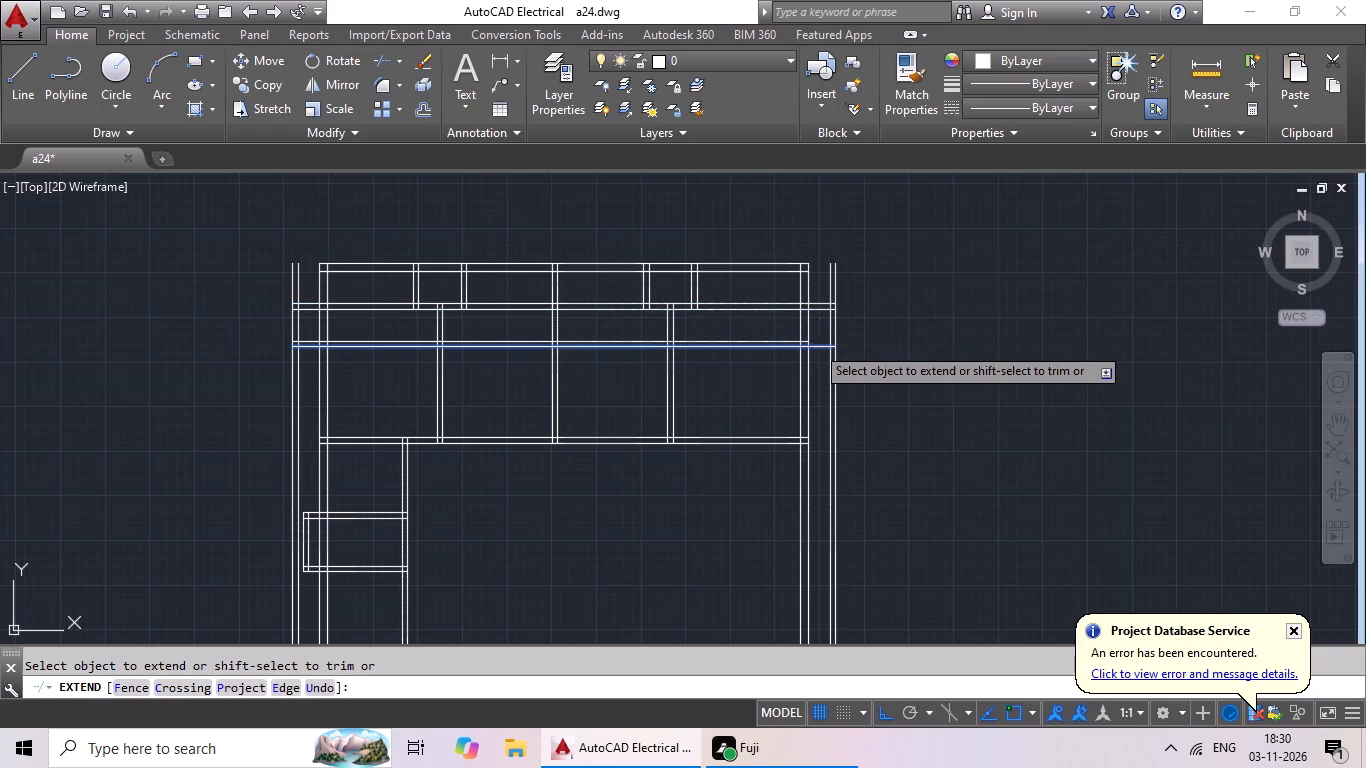
pyautogui.click(786, 342)
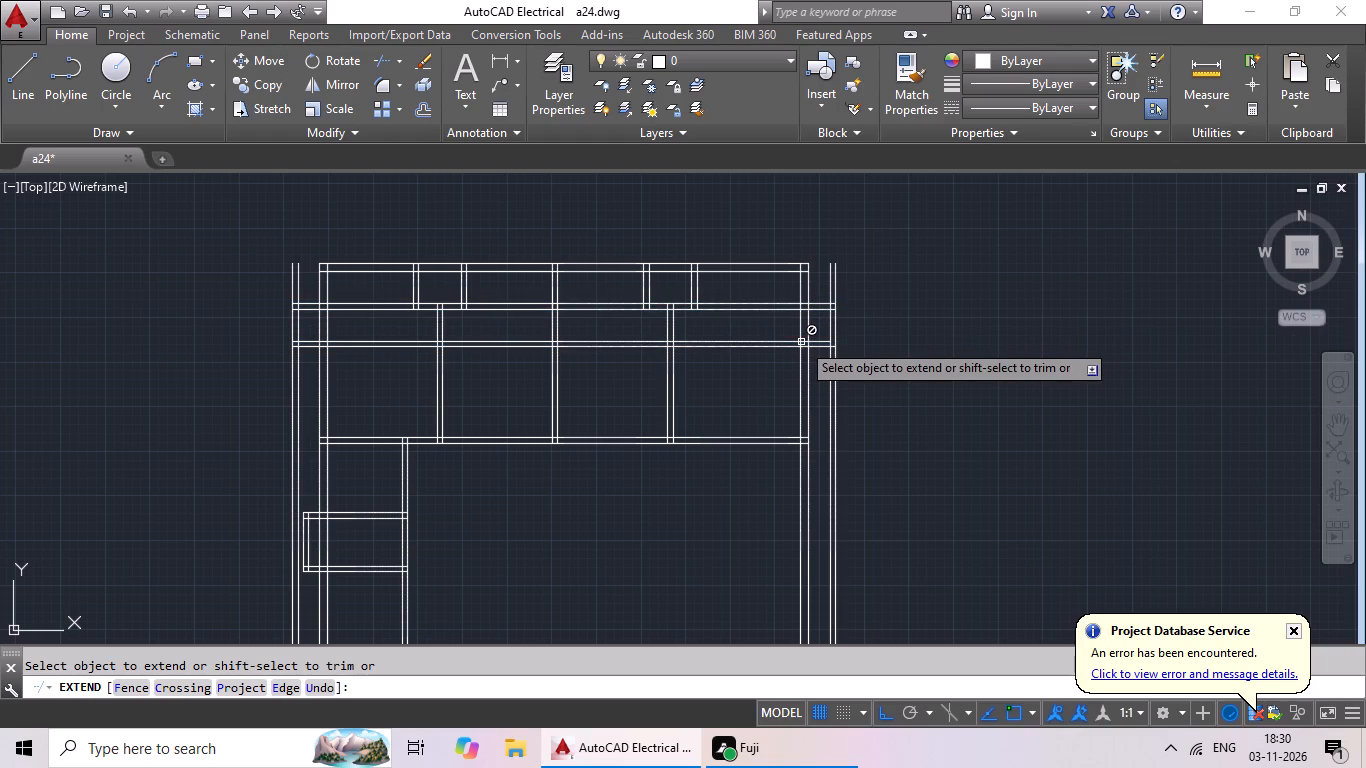
pyautogui.click(816, 340)
pyautogui.scroll(-1, 926, 351)
pyautogui.moveTo(942, 351); pyautogui.dragTo(931, 316, button='middle')
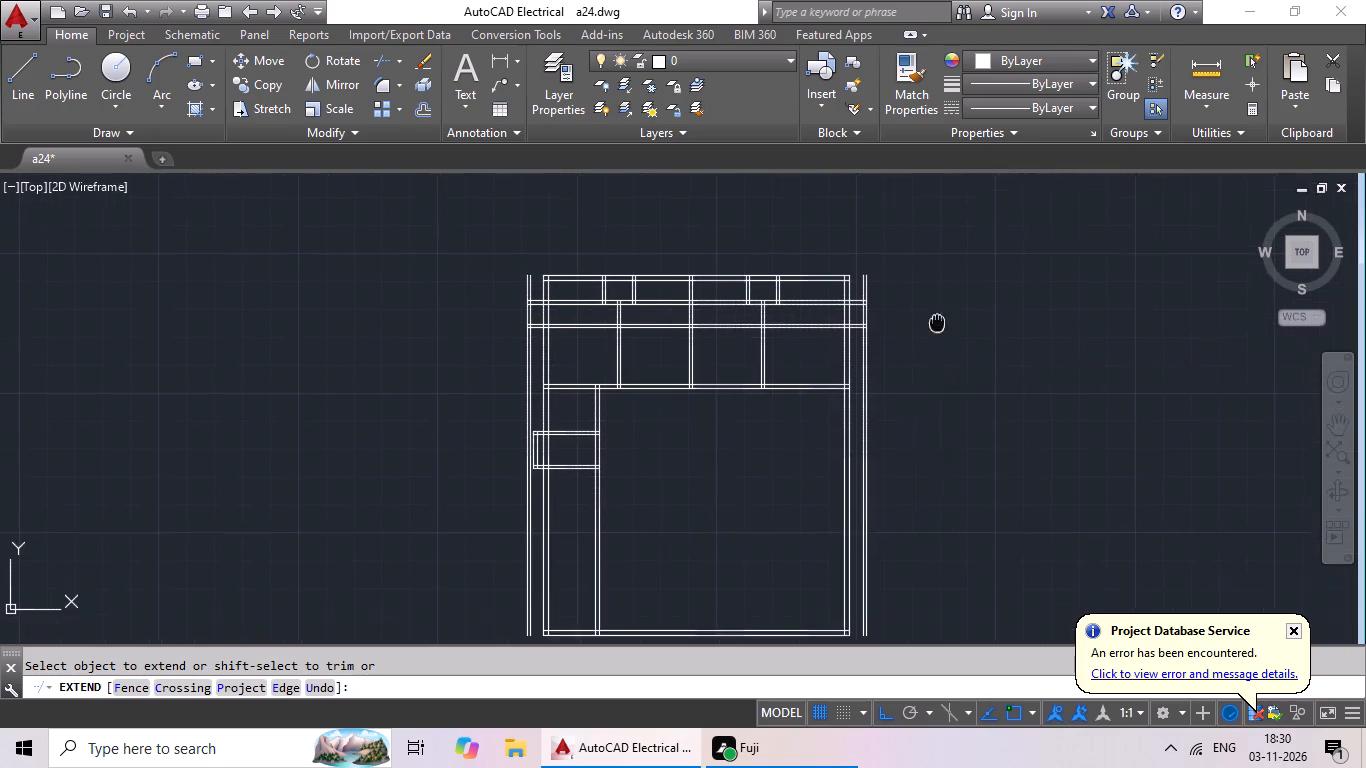
pyautogui.moveTo(931, 316); pyautogui.dragTo(890, 280, button='middle')
pyautogui.scroll(-1, 926, 342)
pyautogui.moveTo(926, 343); pyautogui.dragTo(817, 370, button='middle')
pyautogui.scroll(1, 771, 420)
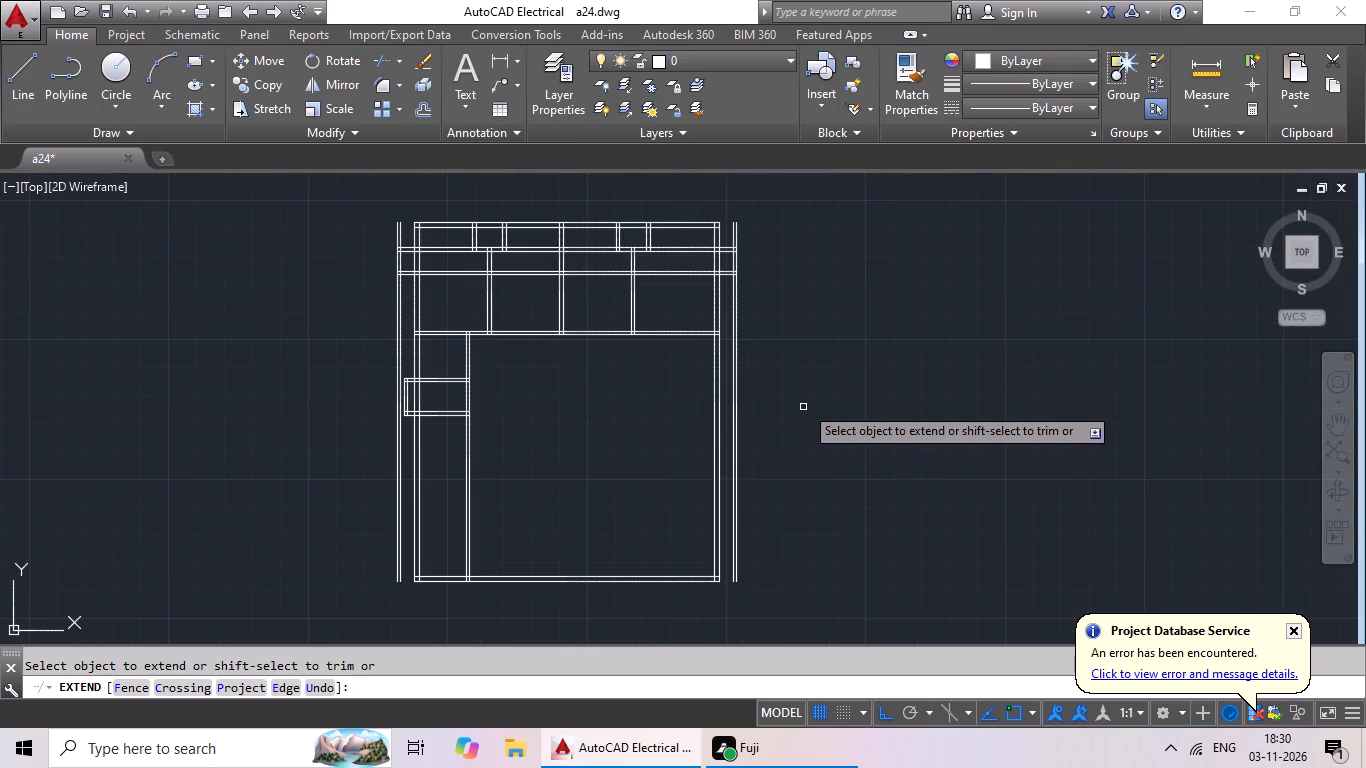
pyautogui.press('Escape')
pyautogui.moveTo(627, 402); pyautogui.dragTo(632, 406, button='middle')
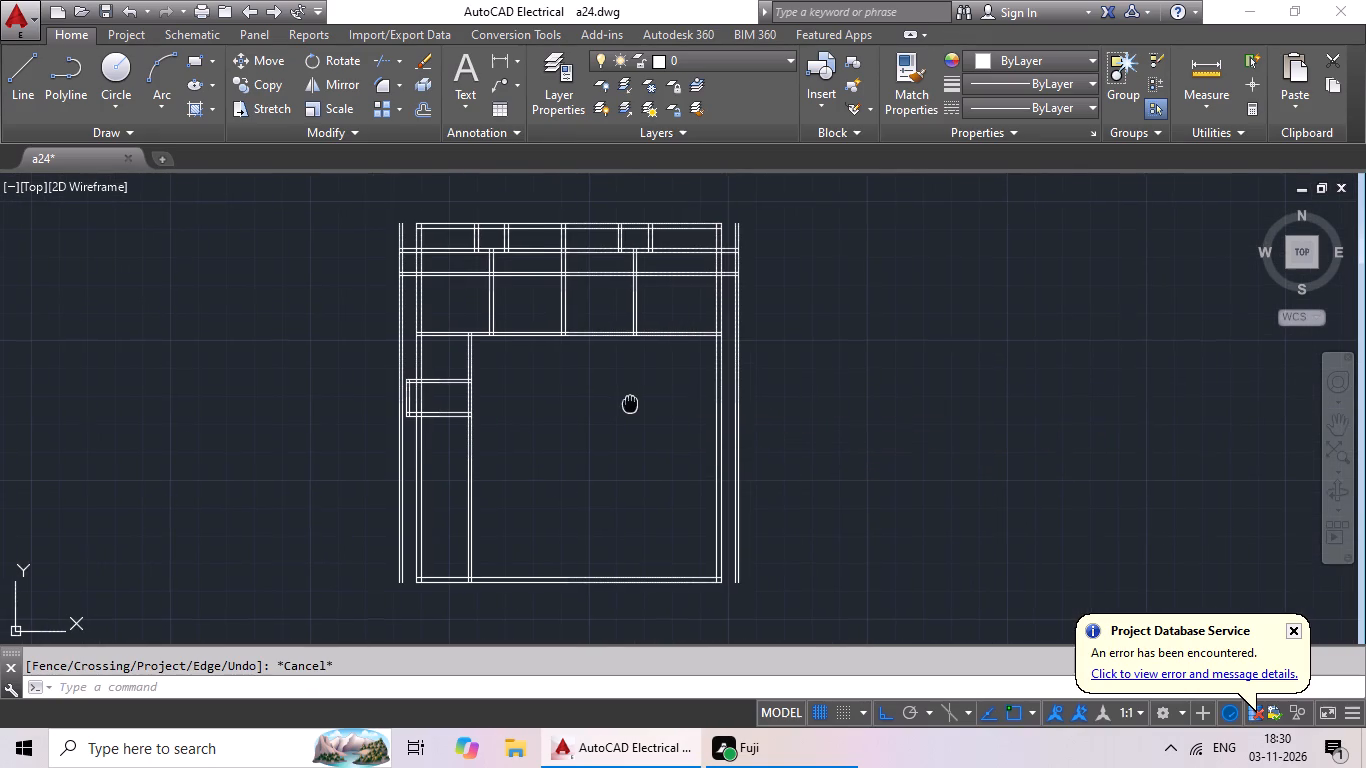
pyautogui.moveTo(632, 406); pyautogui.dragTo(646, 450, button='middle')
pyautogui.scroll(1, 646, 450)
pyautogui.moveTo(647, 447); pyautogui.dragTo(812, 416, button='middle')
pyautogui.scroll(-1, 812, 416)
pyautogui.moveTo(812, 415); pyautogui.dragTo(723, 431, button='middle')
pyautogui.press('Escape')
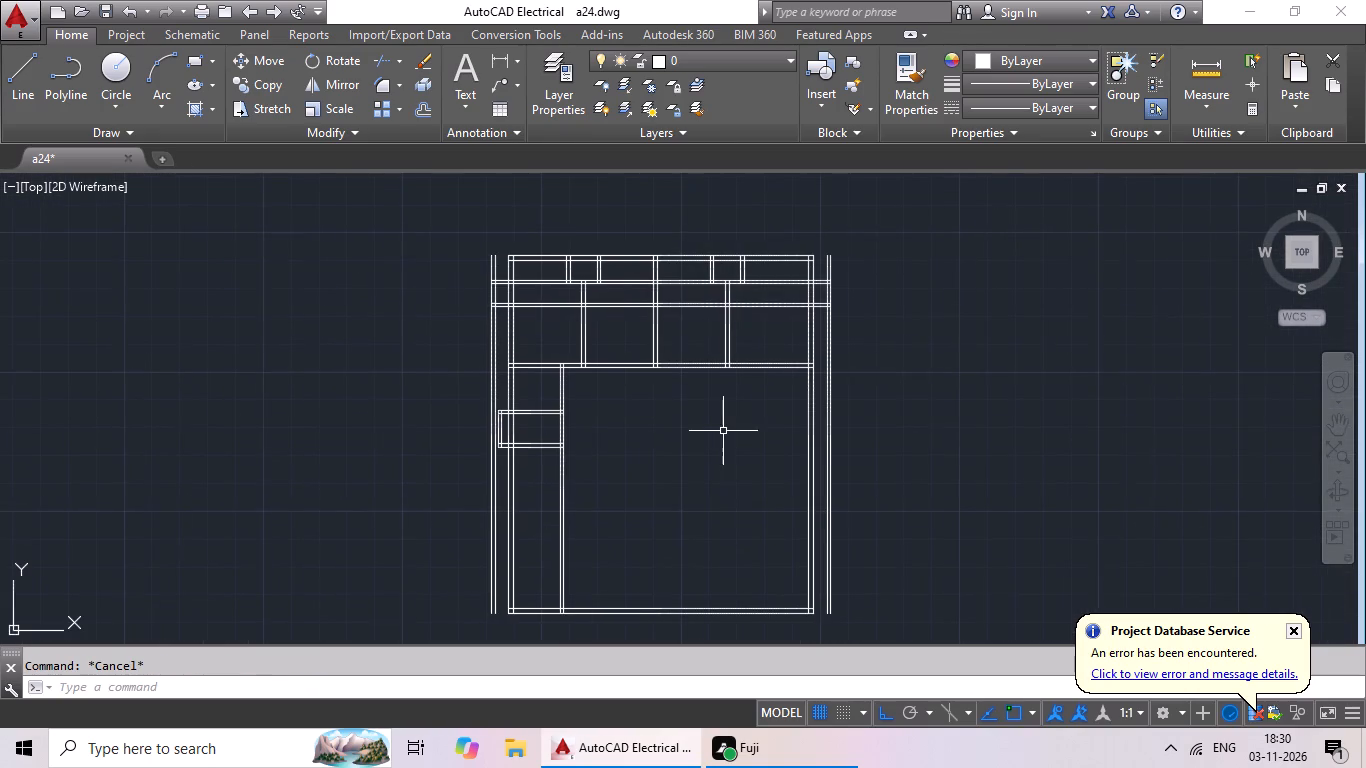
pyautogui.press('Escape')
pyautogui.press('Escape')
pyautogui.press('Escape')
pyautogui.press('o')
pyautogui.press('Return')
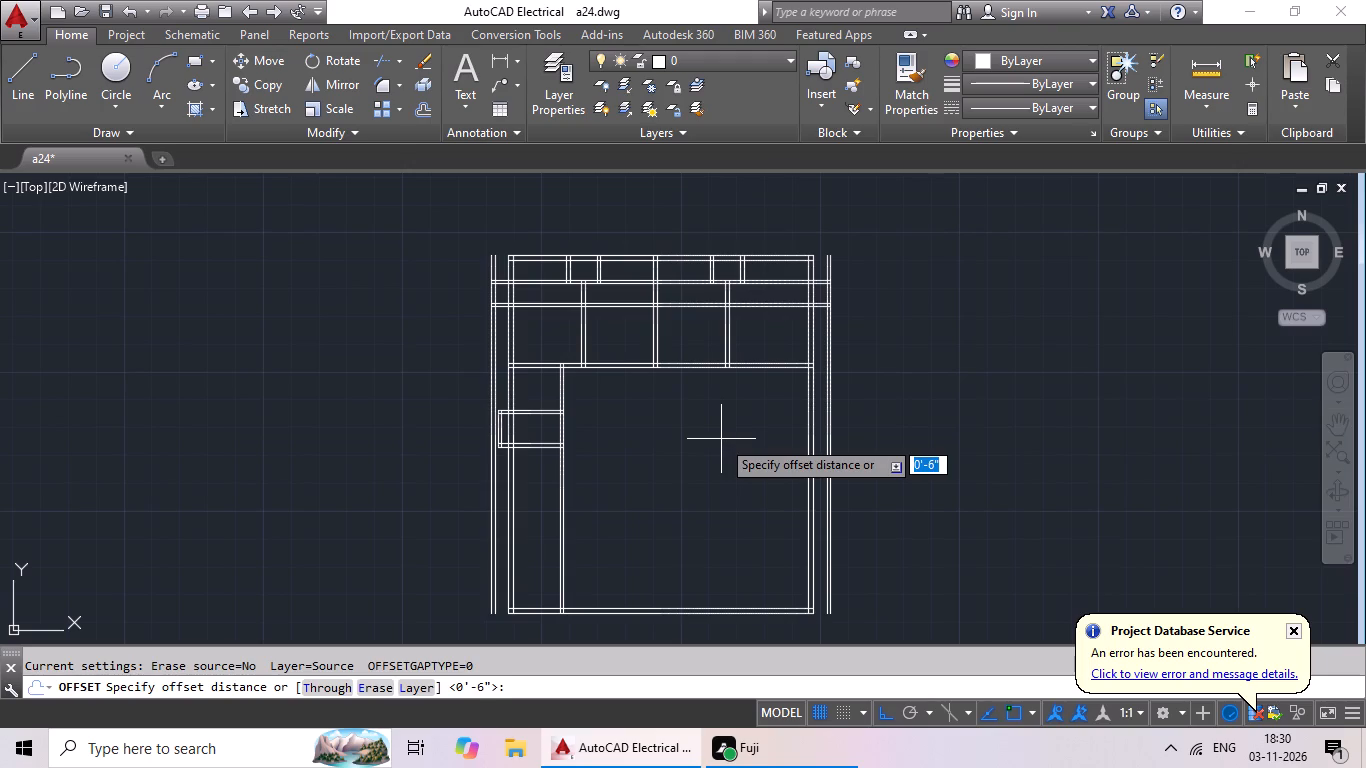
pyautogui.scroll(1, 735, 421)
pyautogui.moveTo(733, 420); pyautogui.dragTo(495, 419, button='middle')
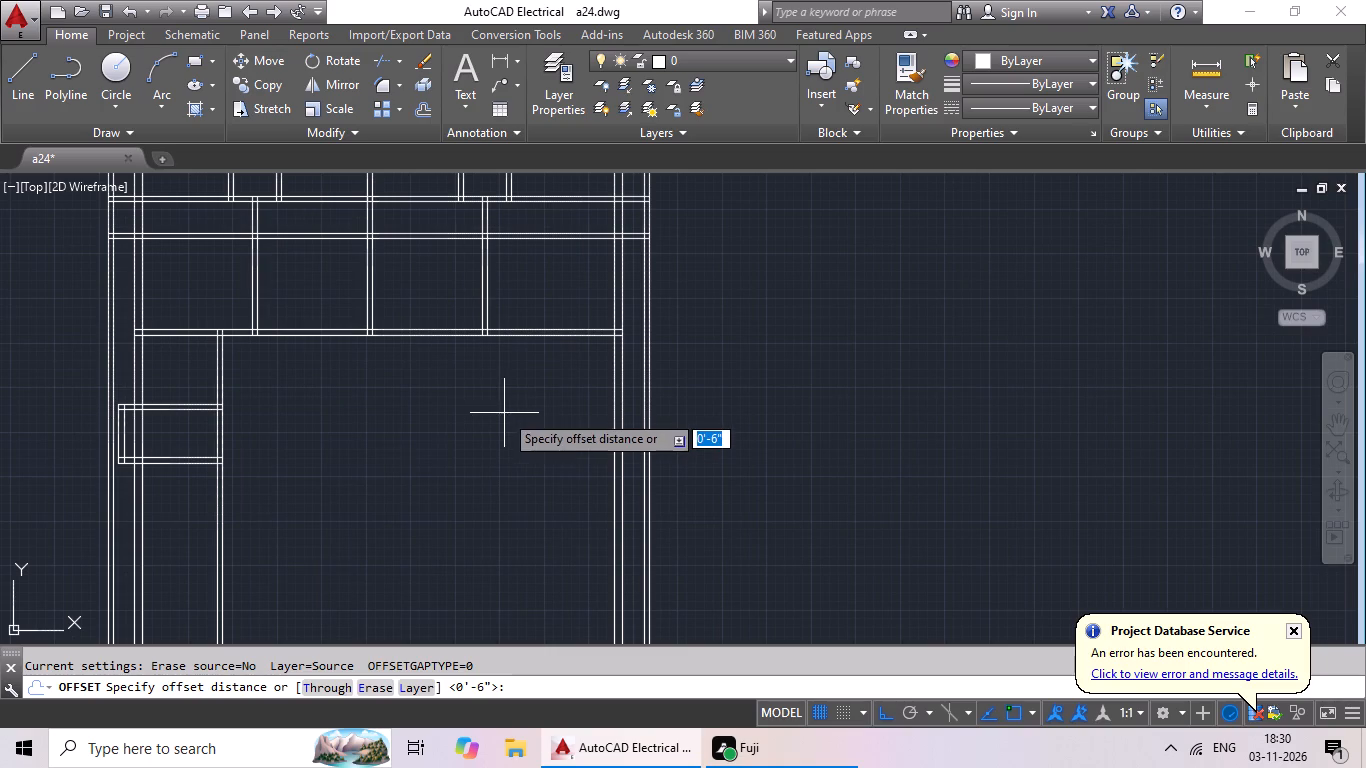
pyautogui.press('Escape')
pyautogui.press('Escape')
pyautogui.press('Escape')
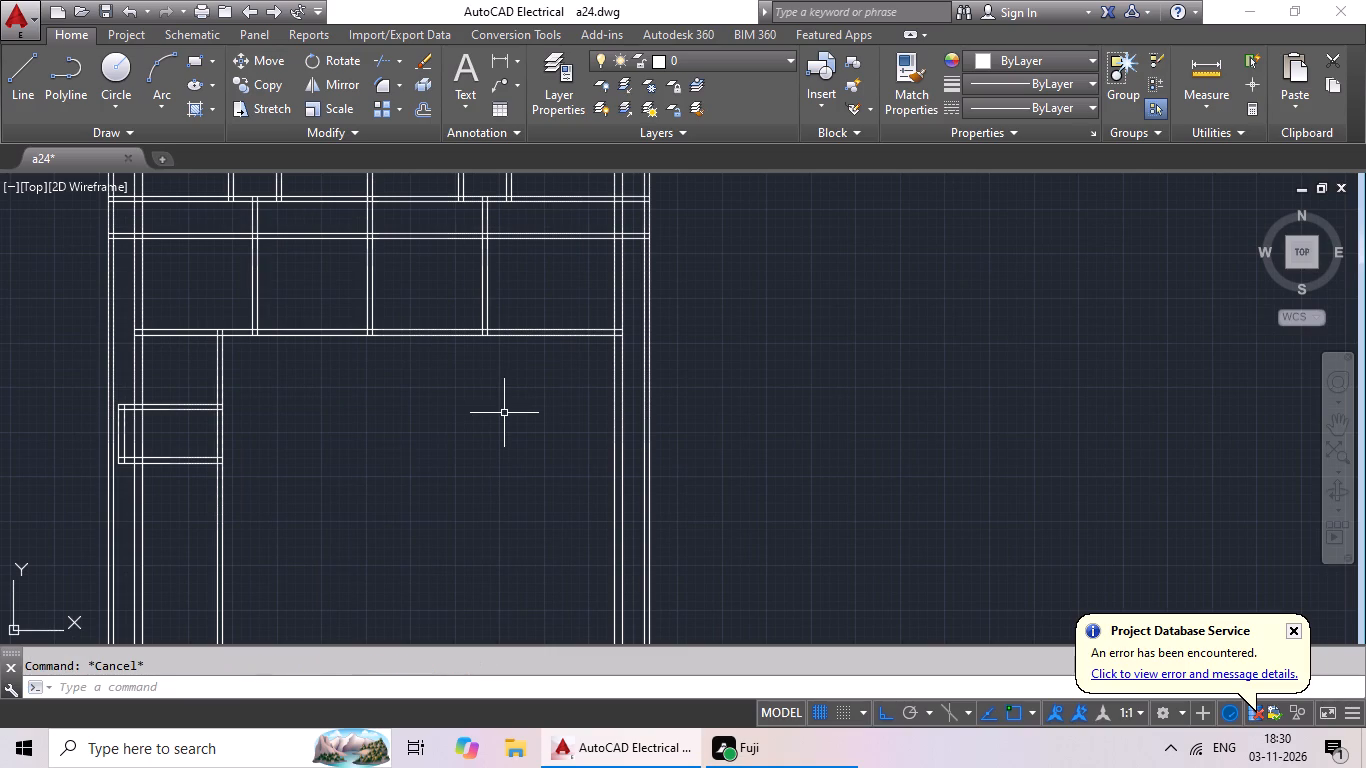
# Offset the inner line of the right outer wall inward by 7'.
pyautogui.press('o')
pyautogui.press('Return')
pyautogui.write("7'")
pyautogui.press('Return')
pyautogui.click(611, 404)
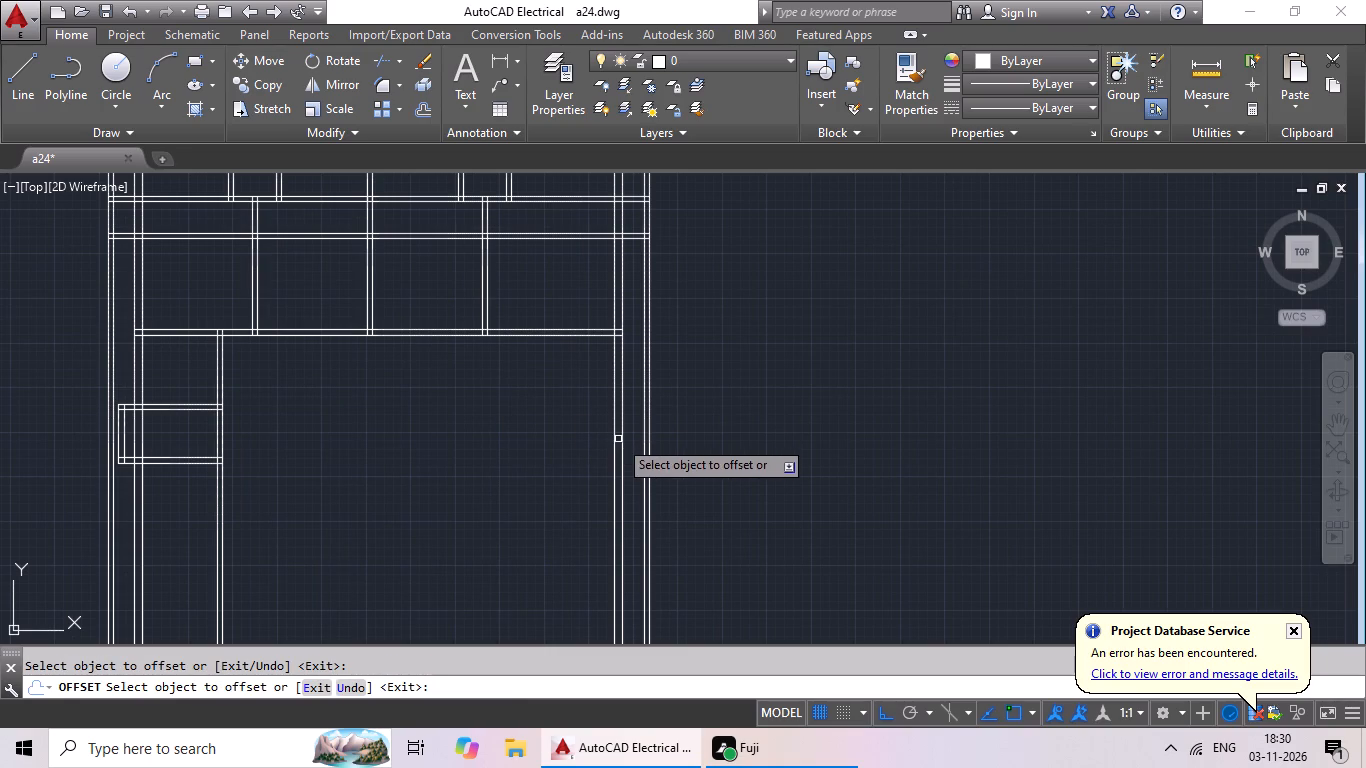
pyautogui.moveTo(613, 448); pyautogui.dragTo(566, 458)
pyautogui.click(564, 459)
pyautogui.press('Escape')
pyautogui.press('Escape')
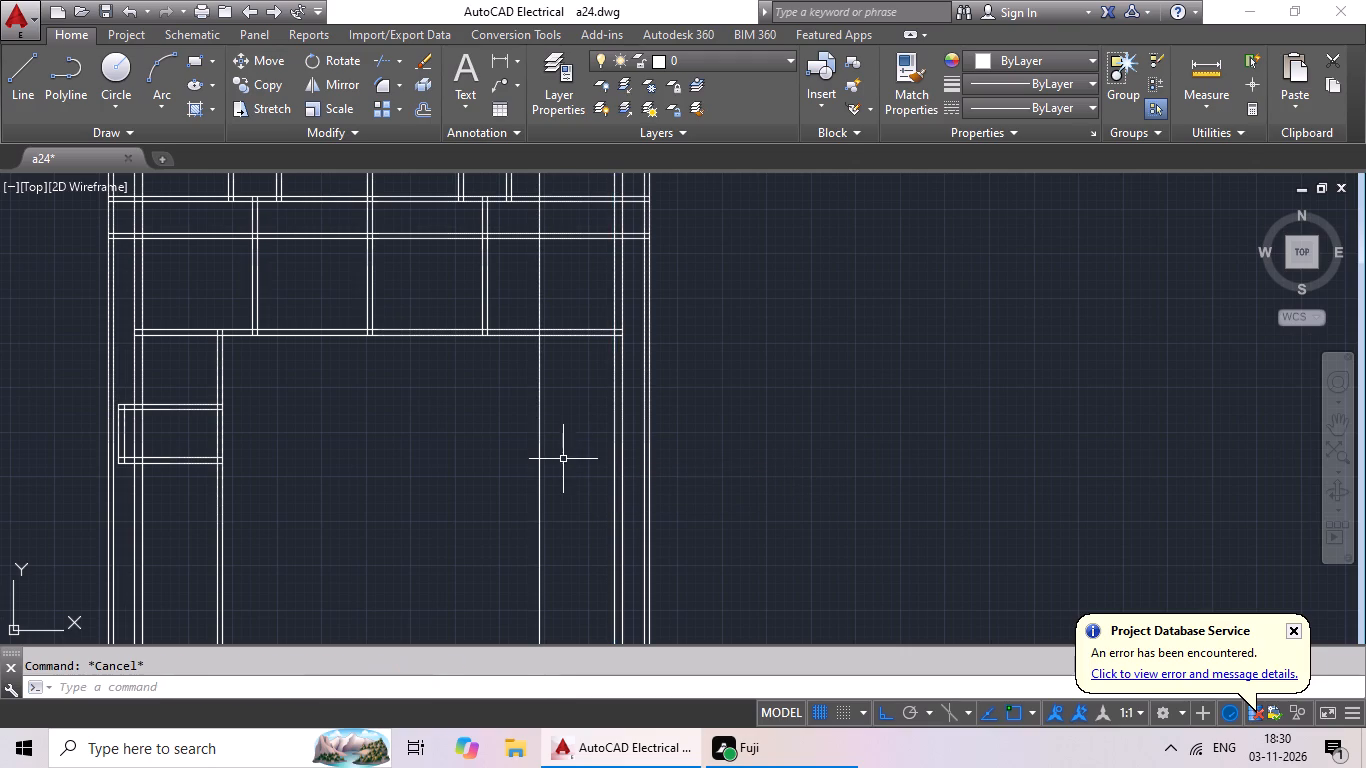
# Trim the new vertical line above the horizontal partition that closes off the upper rooms.
pyautogui.write('tr')
pyautogui.press('space')
pyautogui.press('space')
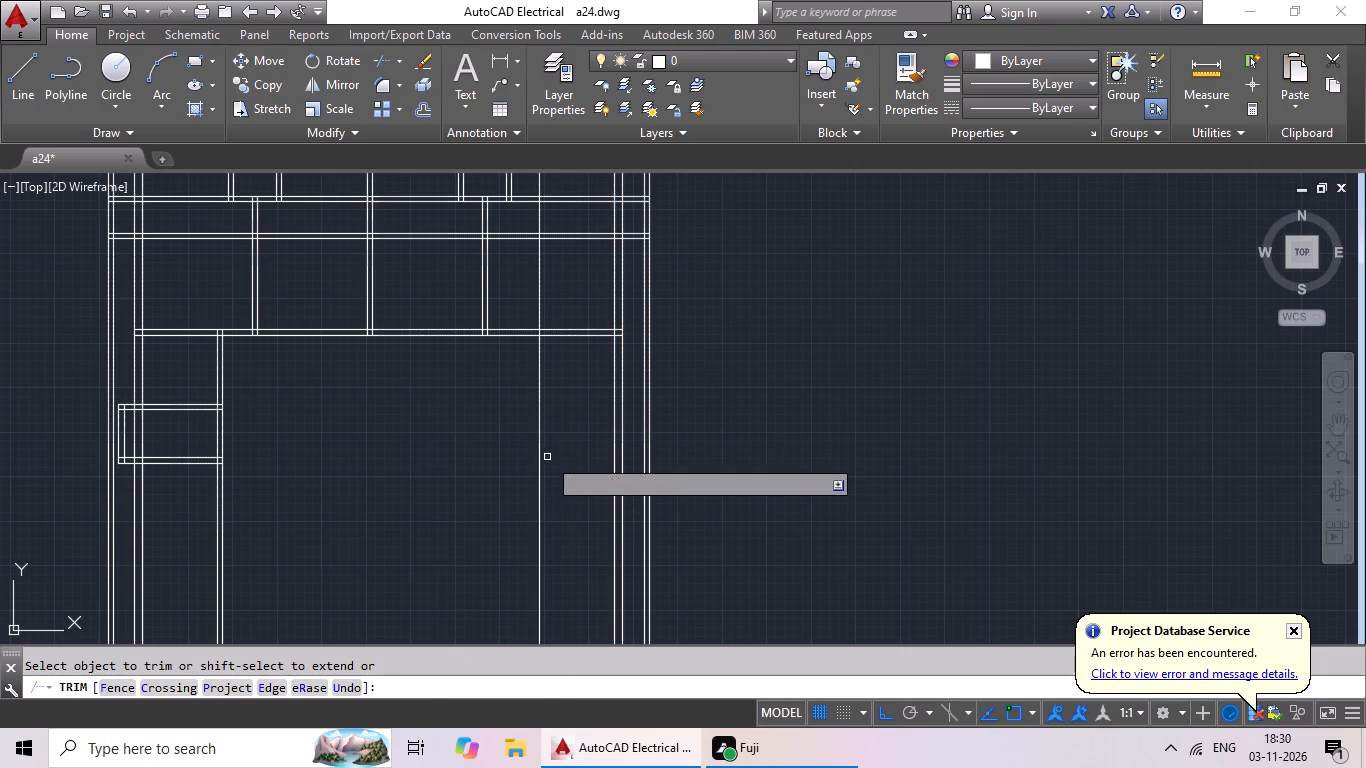
pyautogui.scroll(3, 561, 351)
pyautogui.moveTo(538, 215); pyautogui.dragTo(496, 405, button='middle')
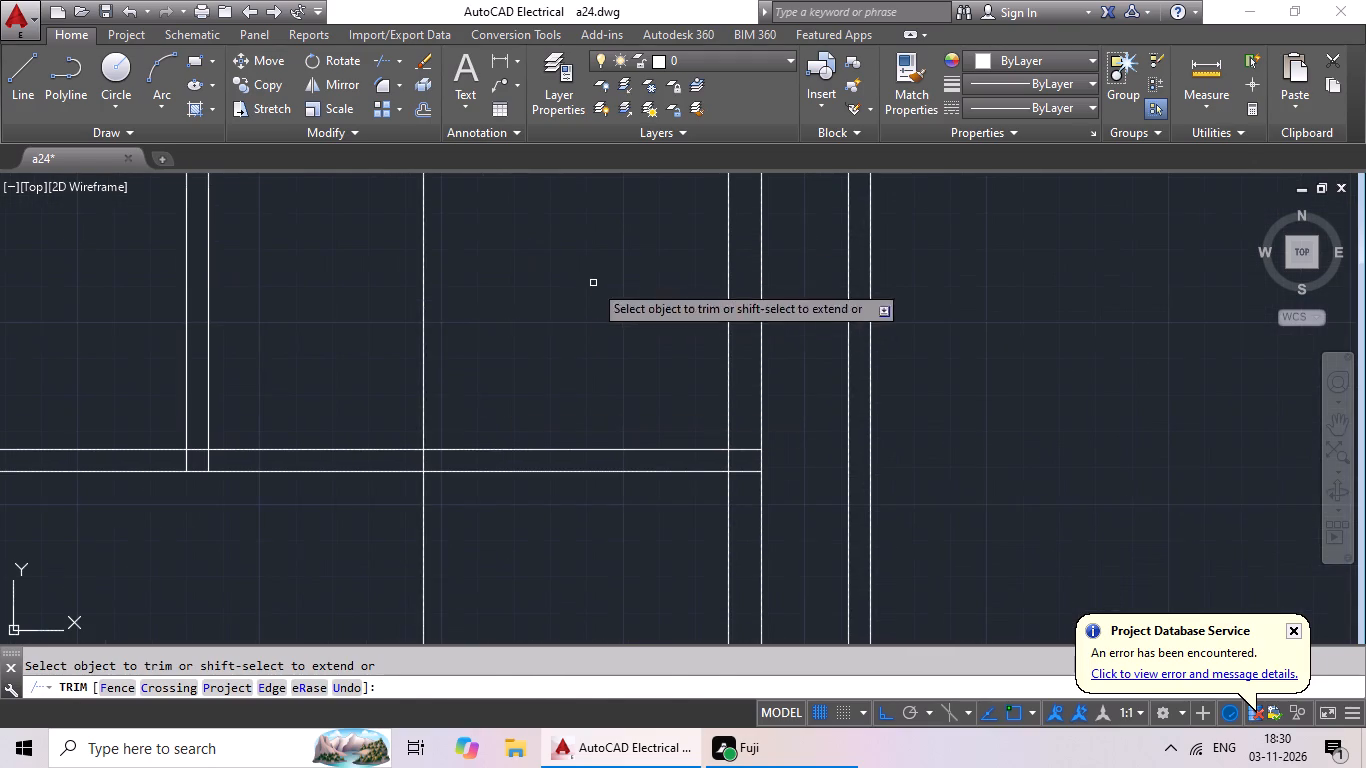
pyautogui.moveTo(594, 282); pyautogui.dragTo(401, 400)
pyautogui.scroll(-2, 411, 387)
pyautogui.moveTo(456, 509); pyautogui.dragTo(587, 356, button='middle')
pyautogui.scroll(-1, 590, 353)
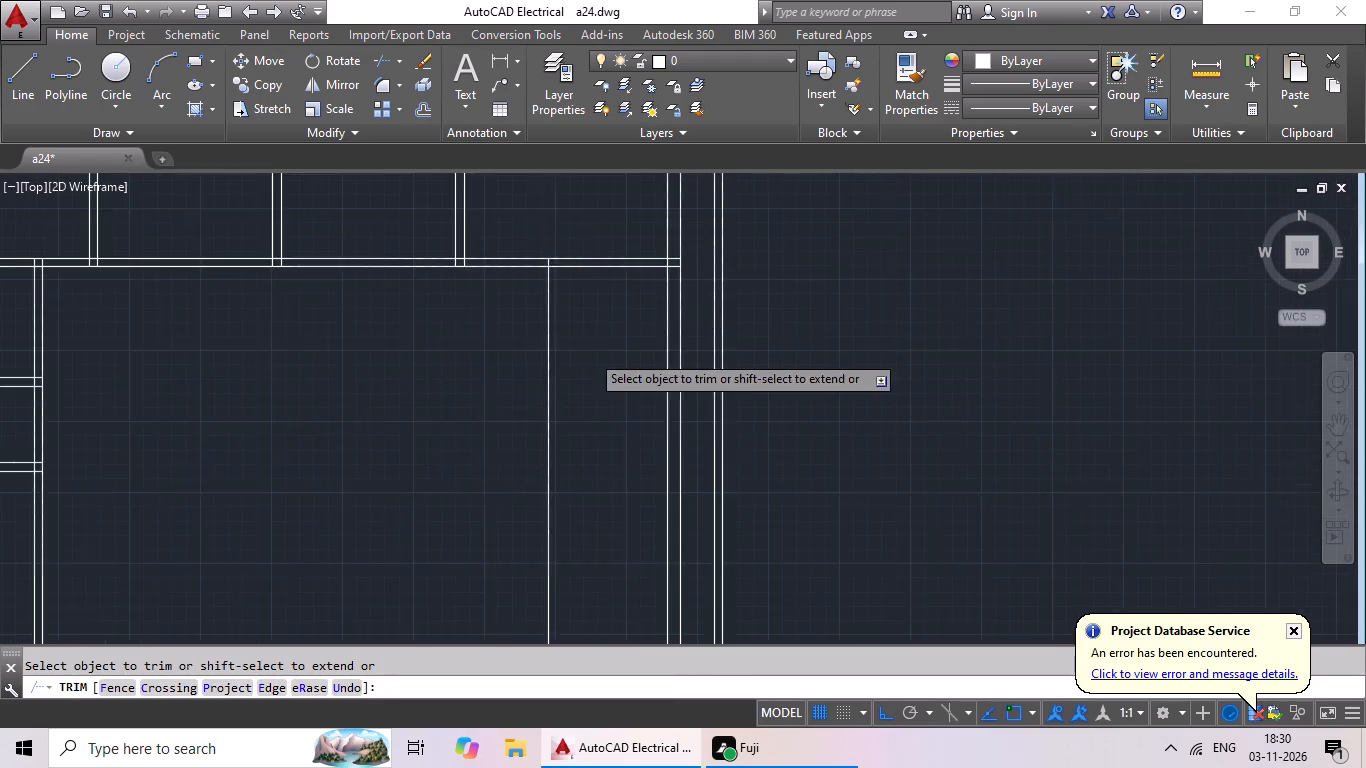
pyautogui.scroll(-1, 590, 354)
pyautogui.press('Escape')
pyautogui.press('Escape')
# Offset the trimmed vertical line leftward by 6" to form a partition parallel to the right wall.
pyautogui.press('o')
pyautogui.press('Return')
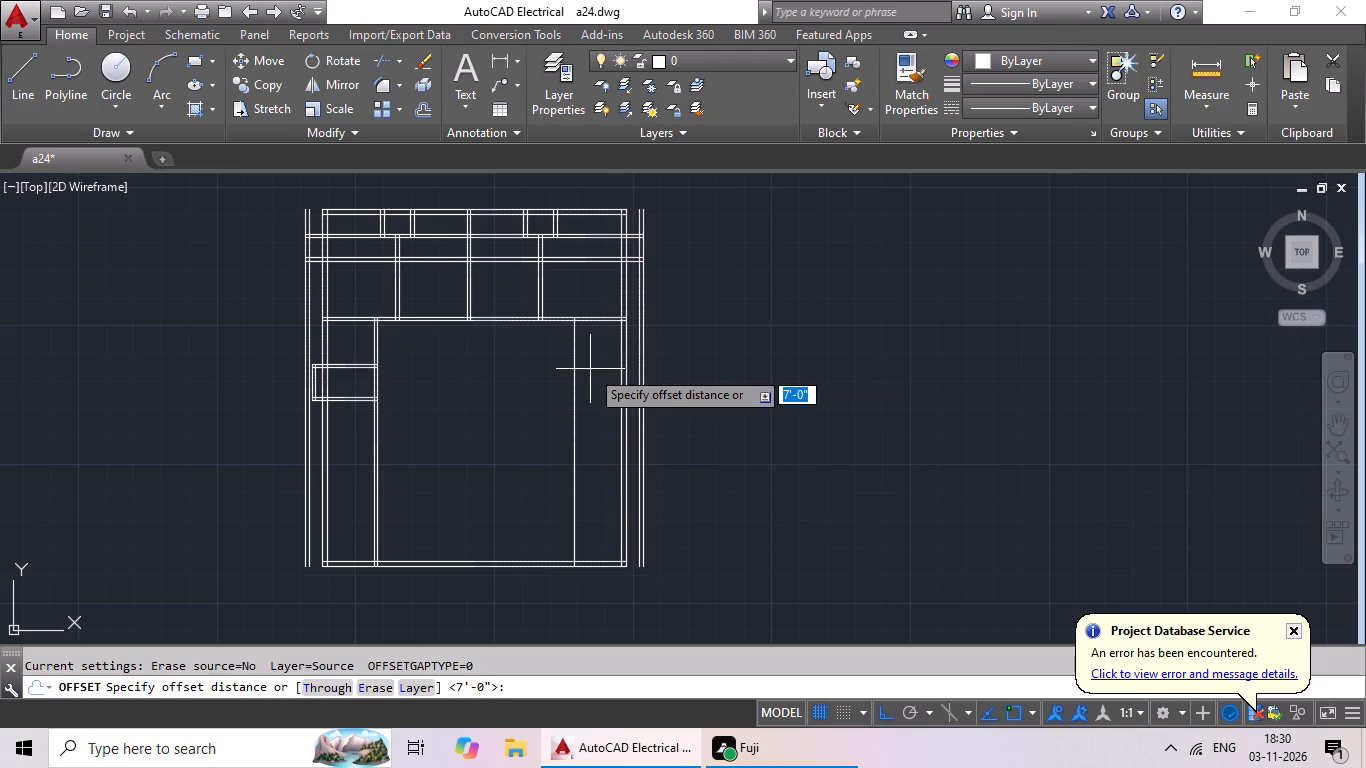
pyautogui.write('6"')
pyautogui.press('Return')
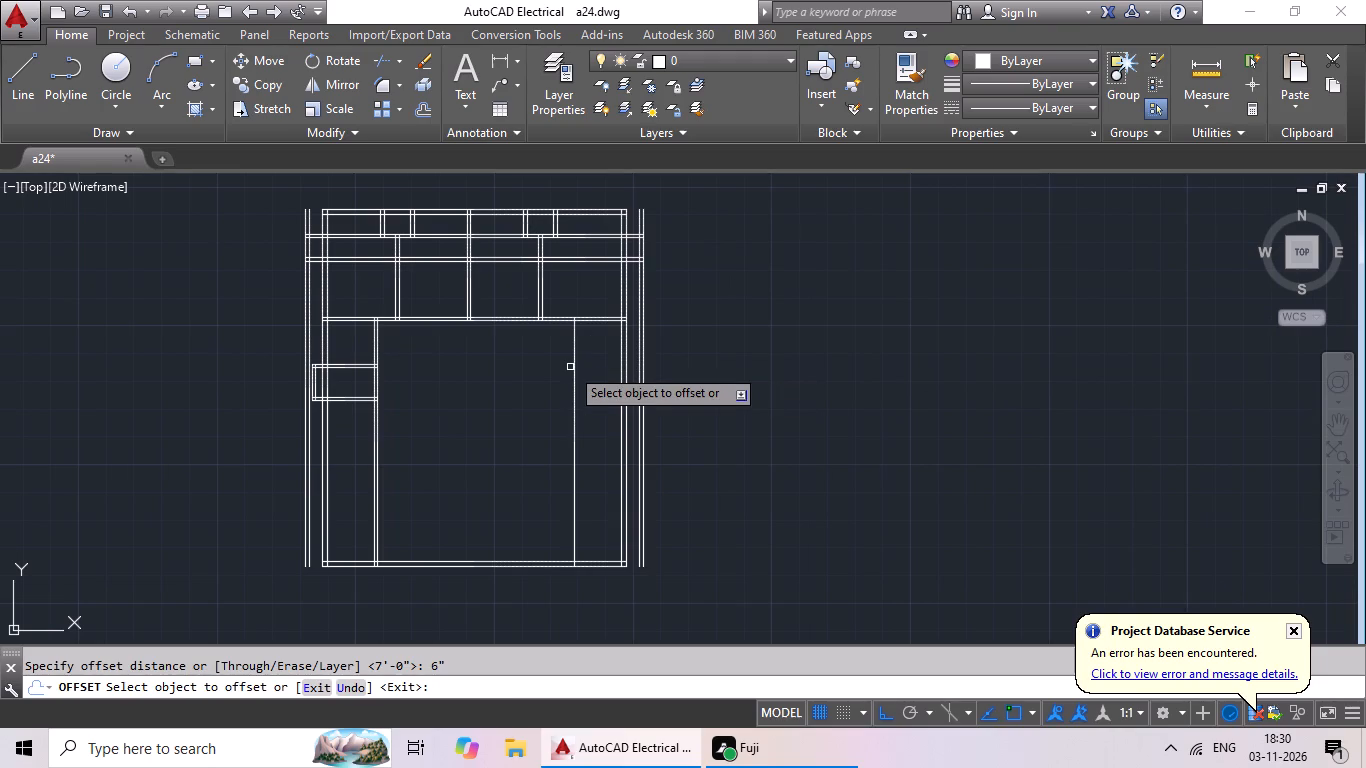
pyautogui.click(573, 364)
pyautogui.click(500, 378)
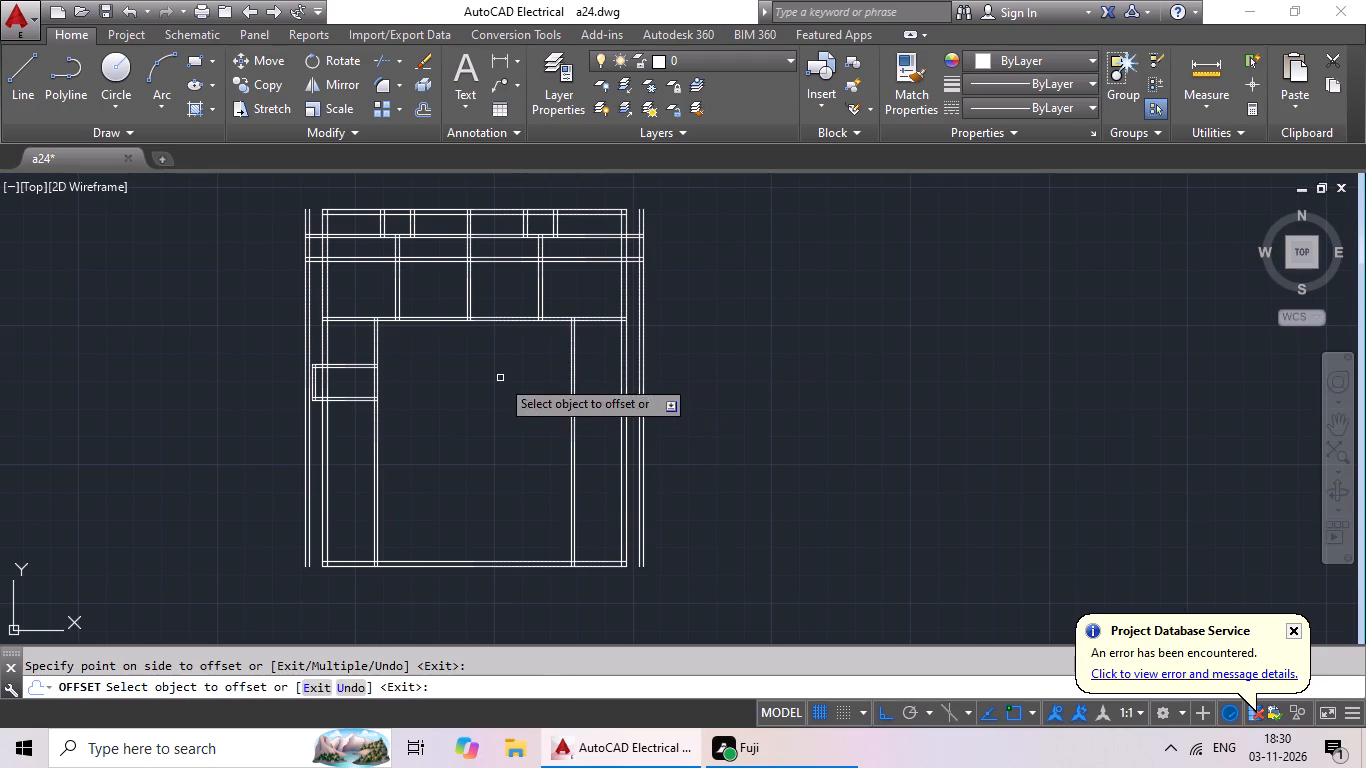
pyautogui.press('Escape')
pyautogui.press('Escape')
pyautogui.press('Escape')
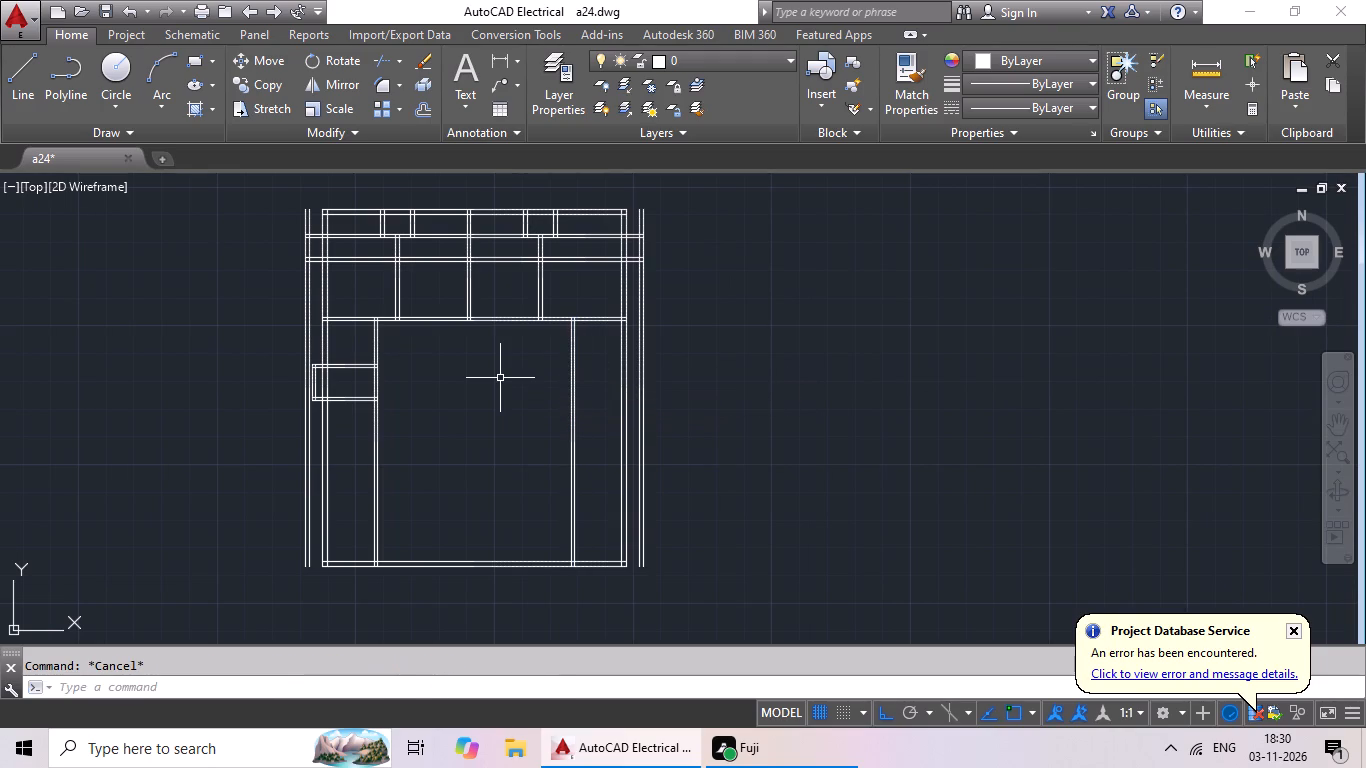
# Offset the lower line of the horizontal partition below the upper rooms downward by 7'.
pyautogui.press('o')
pyautogui.press('Return')
pyautogui.write("7'")
pyautogui.press('Return')
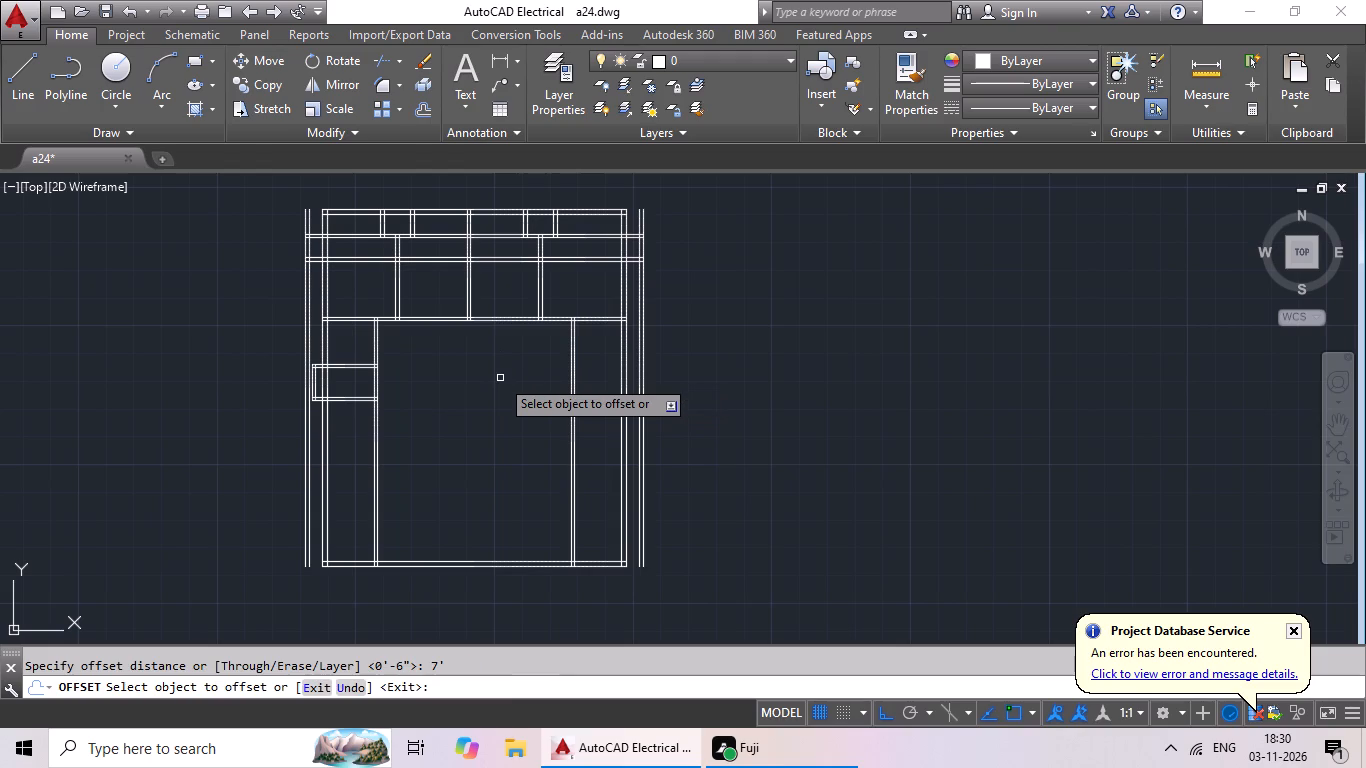
pyautogui.scroll(3, 612, 326)
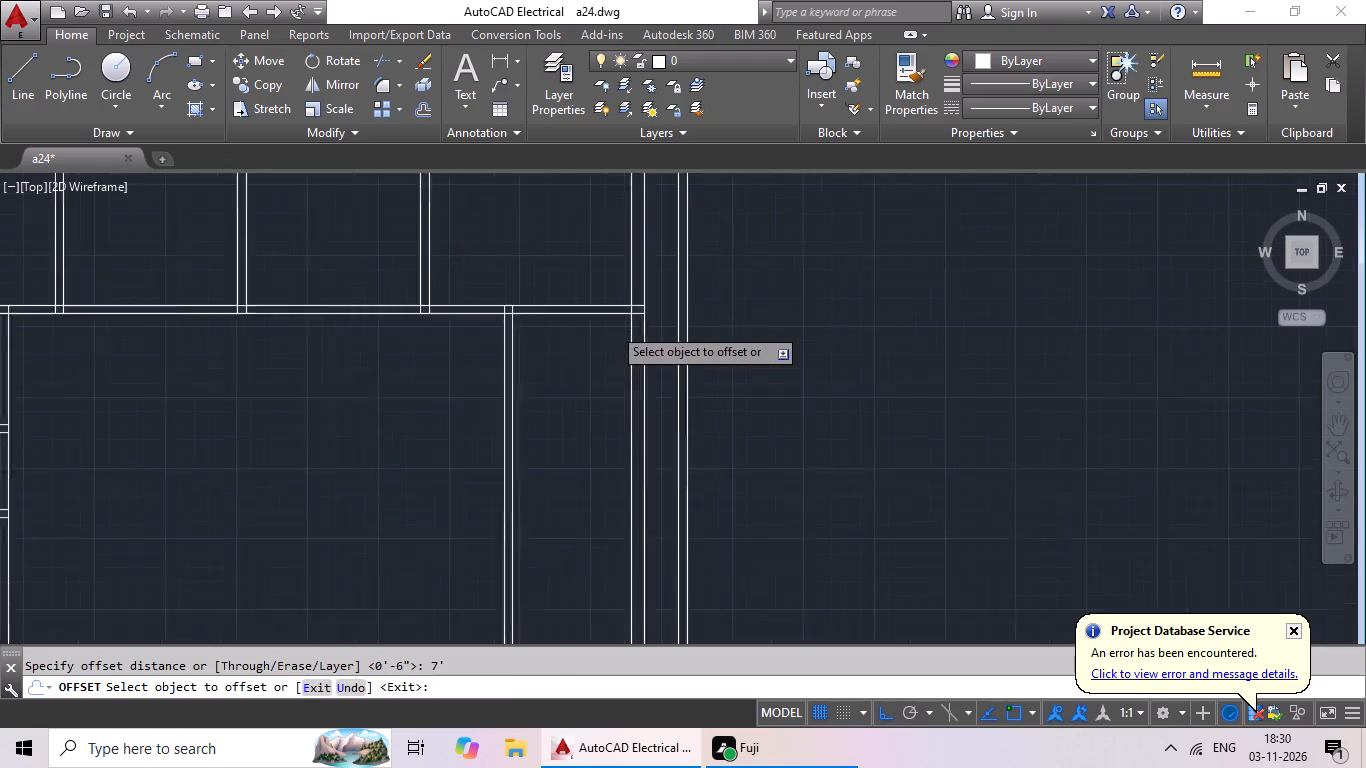
pyautogui.scroll(1, 612, 326)
pyautogui.click(616, 297)
pyautogui.click(580, 381)
pyautogui.scroll(-3, 579, 381)
pyautogui.moveTo(579, 384); pyautogui.dragTo(605, 344, button='middle')
pyautogui.moveTo(572, 407); pyautogui.dragTo(607, 381, button='middle')
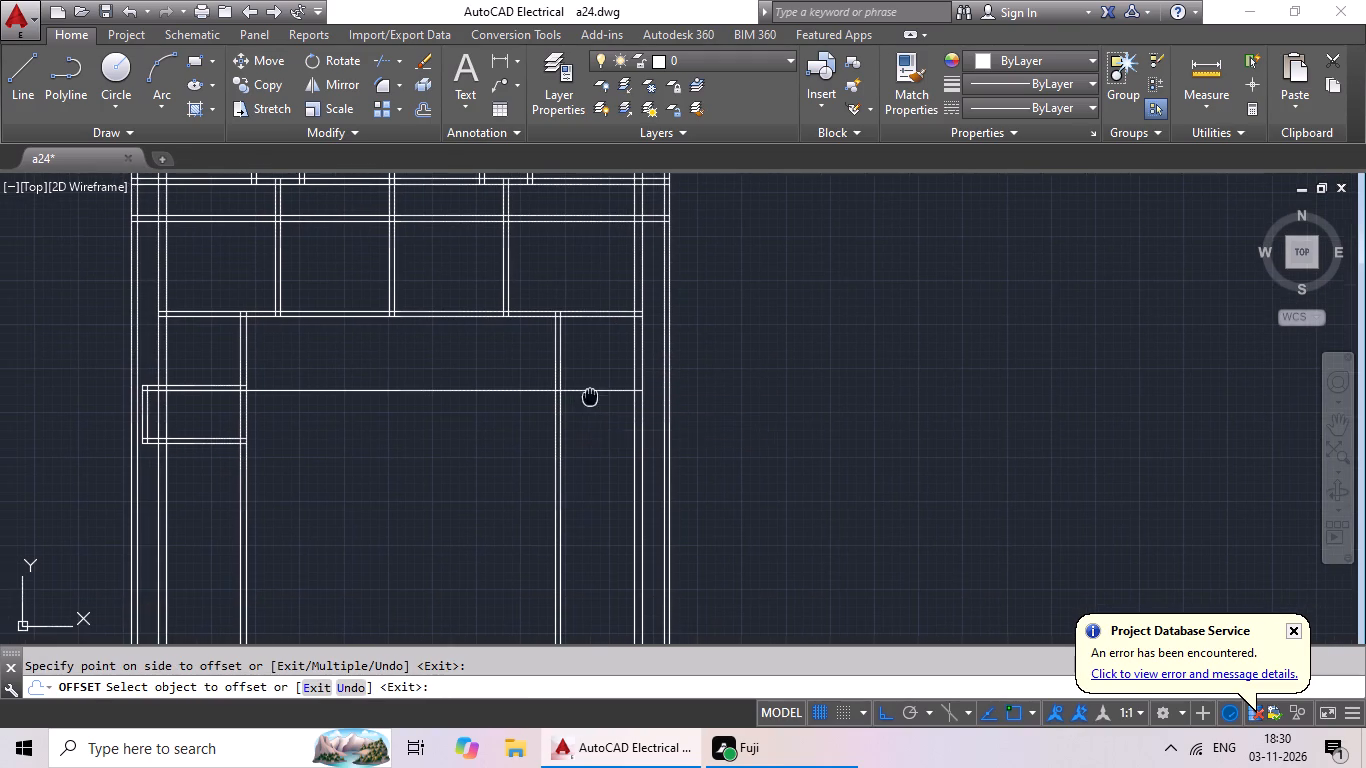
pyautogui.moveTo(607, 381); pyautogui.dragTo(621, 355, button='middle')
pyautogui.press('Escape')
pyautogui.press('Escape')
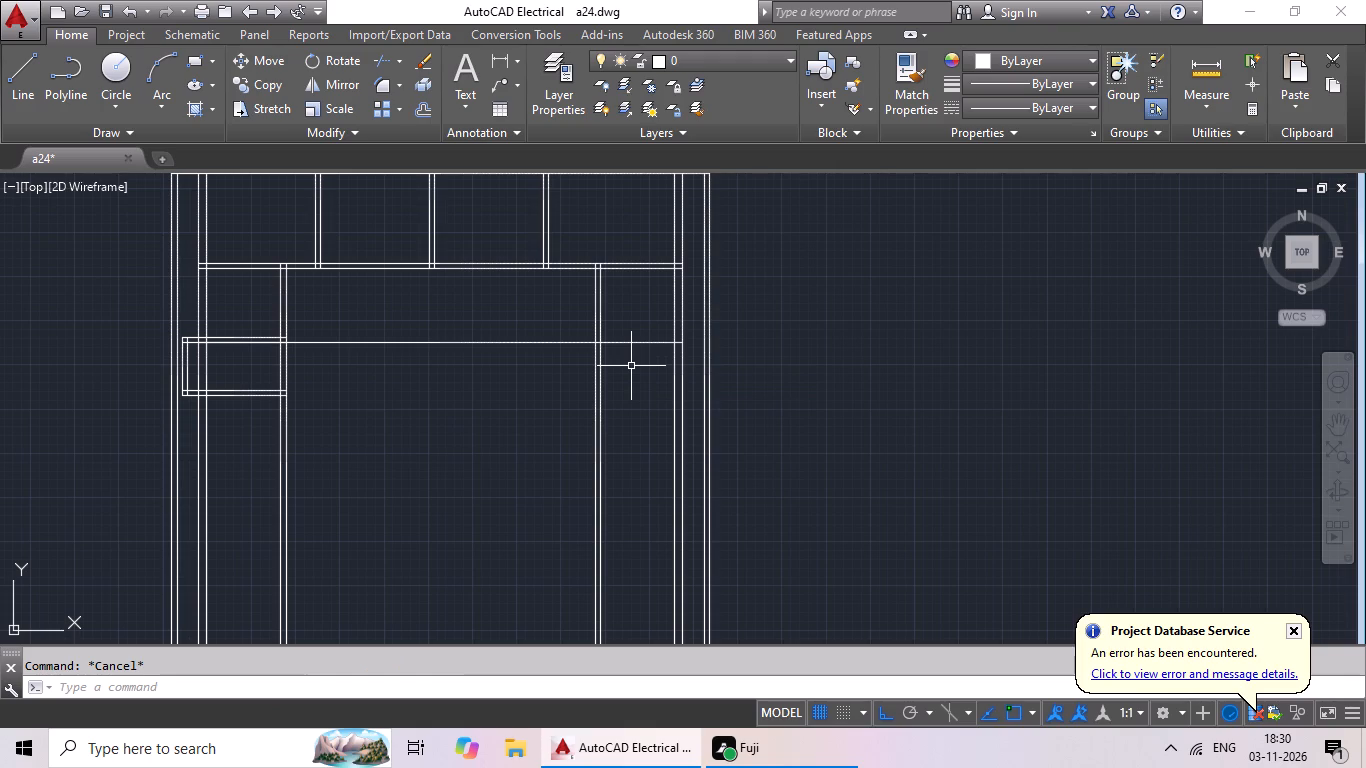
pyautogui.press('Escape')
pyautogui.press('Escape')
# Offset the new horizontal line downward by 6" to form a partition across the right-hand room.
pyautogui.press('o')
pyautogui.press('Return')
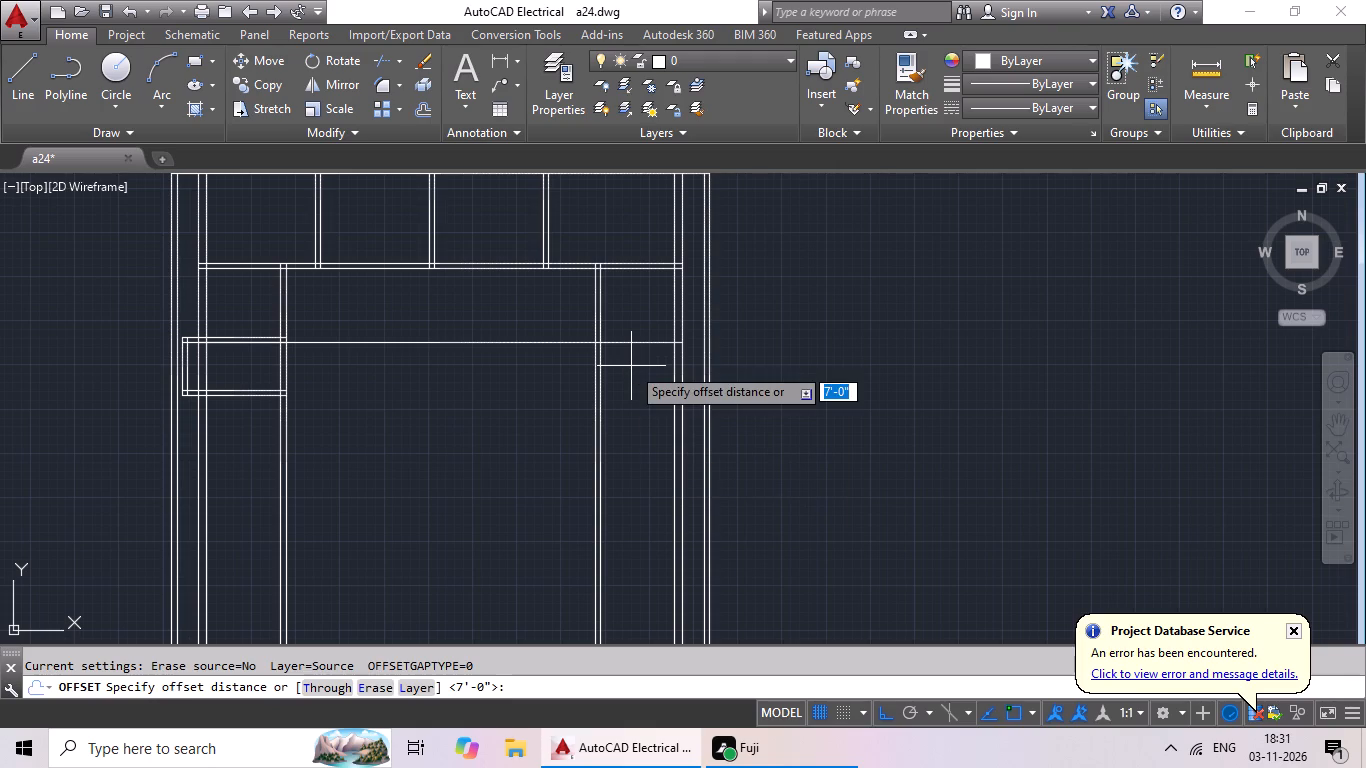
pyautogui.write('6"')
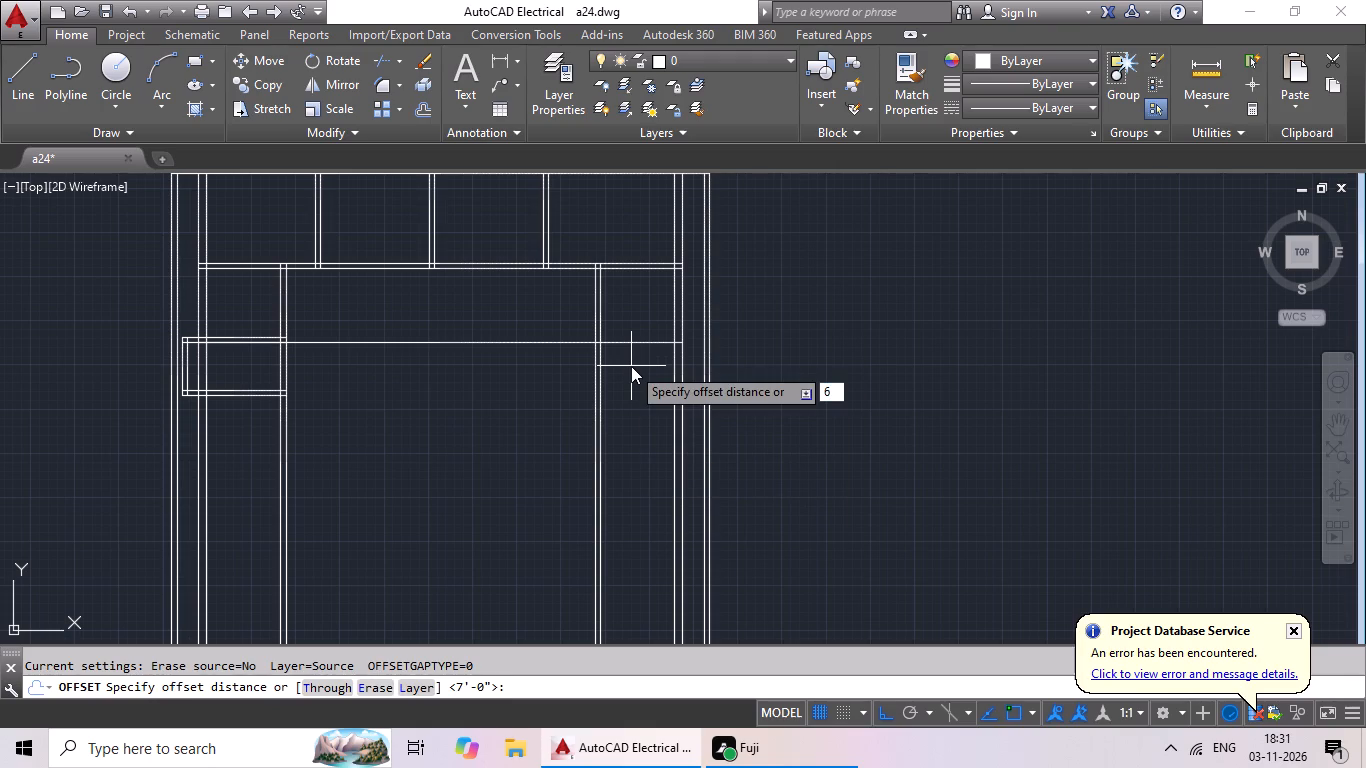
pyautogui.press('Return')
pyautogui.moveTo(647, 341); pyautogui.dragTo(642, 376)
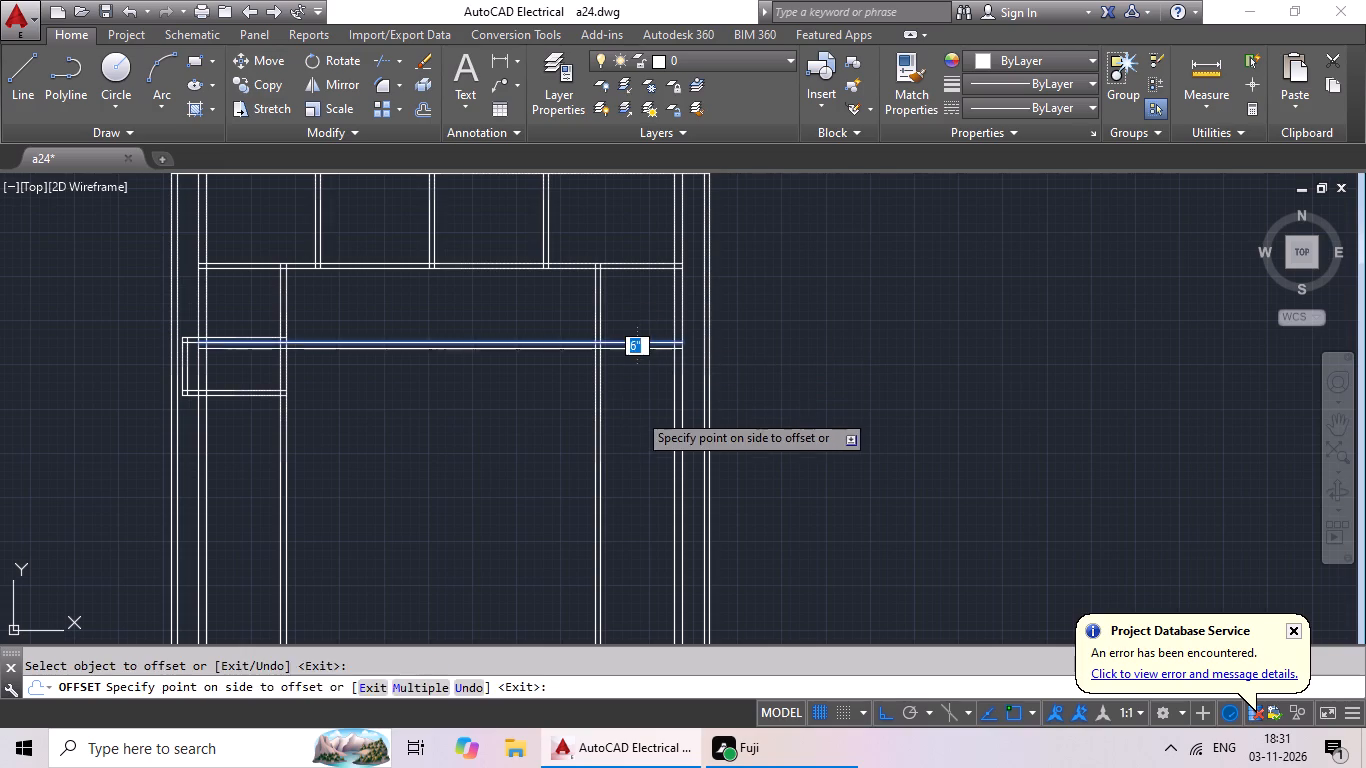
pyautogui.click(637, 412)
pyautogui.moveTo(639, 405); pyautogui.dragTo(631, 423, button='middle')
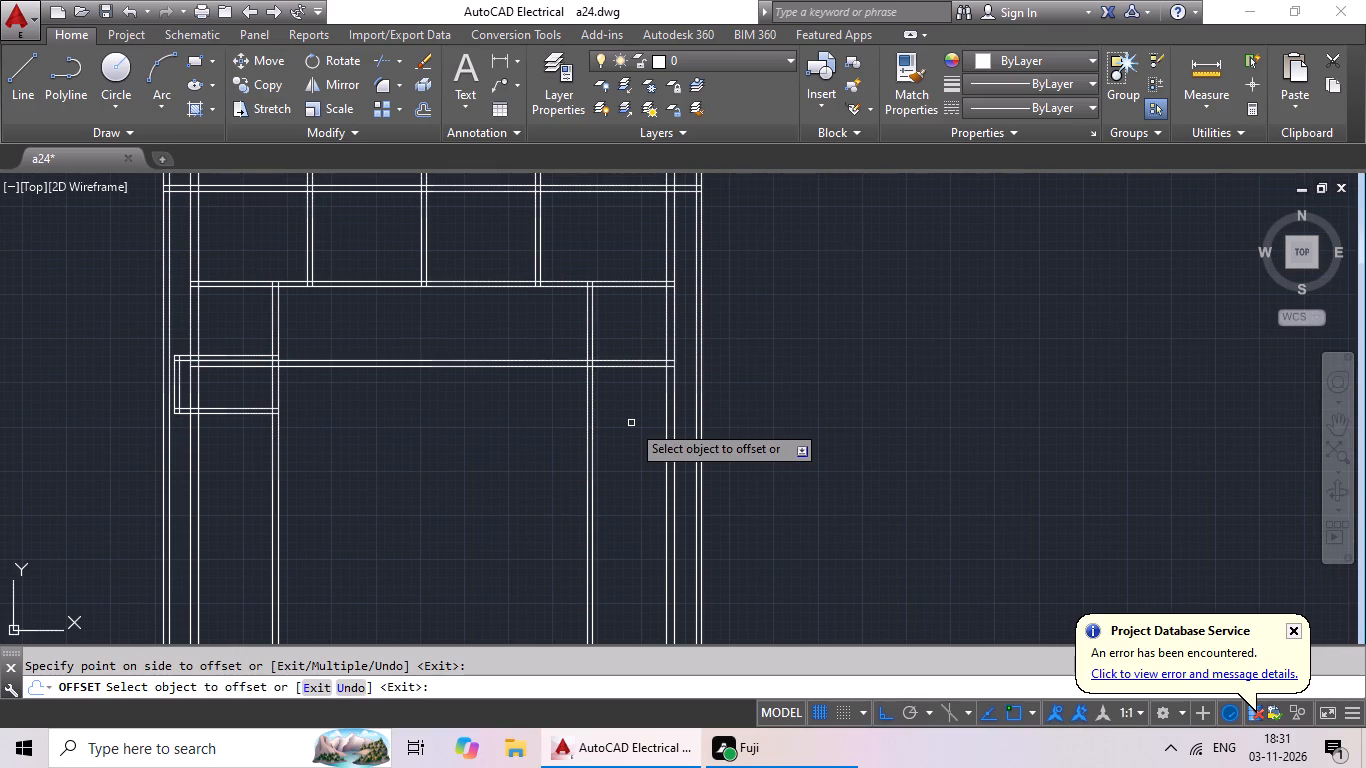
pyautogui.scroll(3, 624, 290)
pyautogui.moveTo(624, 291); pyautogui.dragTo(617, 321, button='middle')
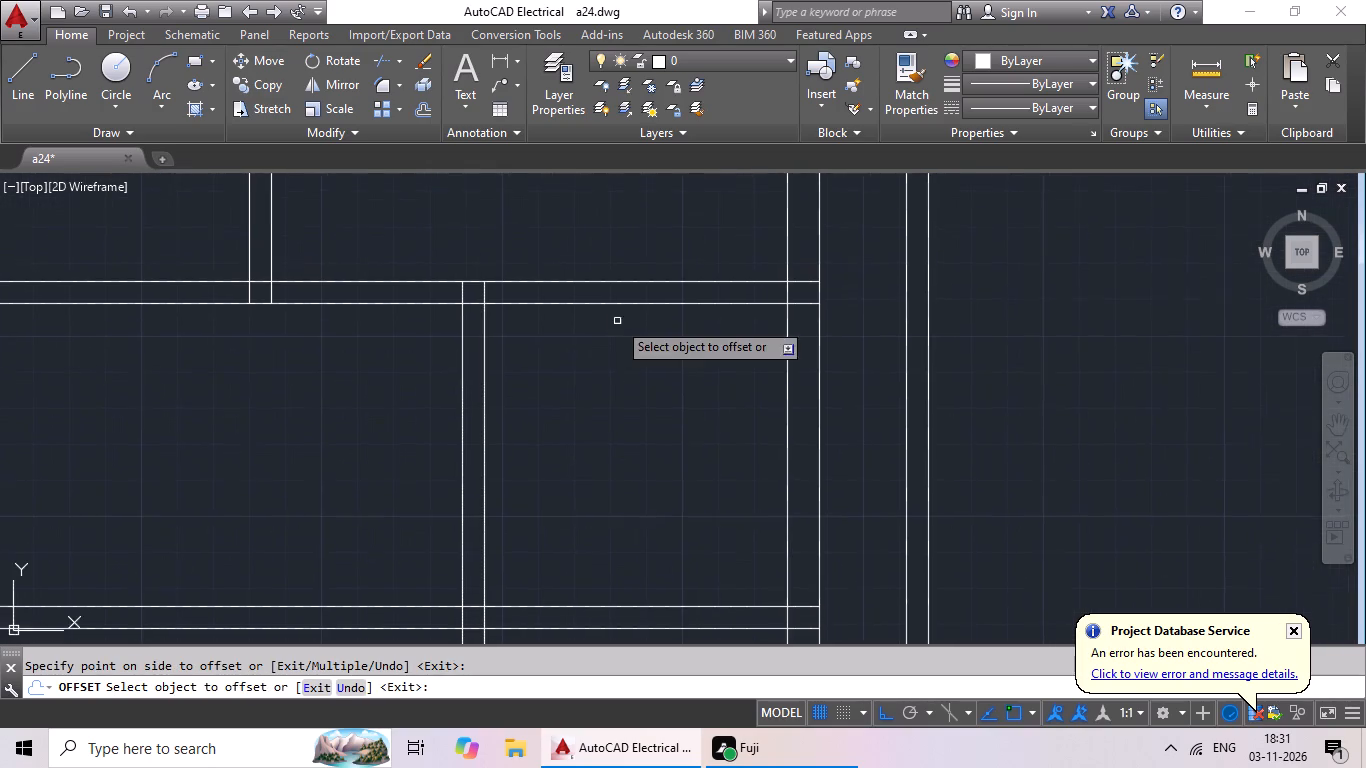
pyautogui.scroll(-4, 617, 321)
pyautogui.moveTo(624, 341); pyautogui.dragTo(618, 367, button='middle')
pyautogui.scroll(4, 622, 349)
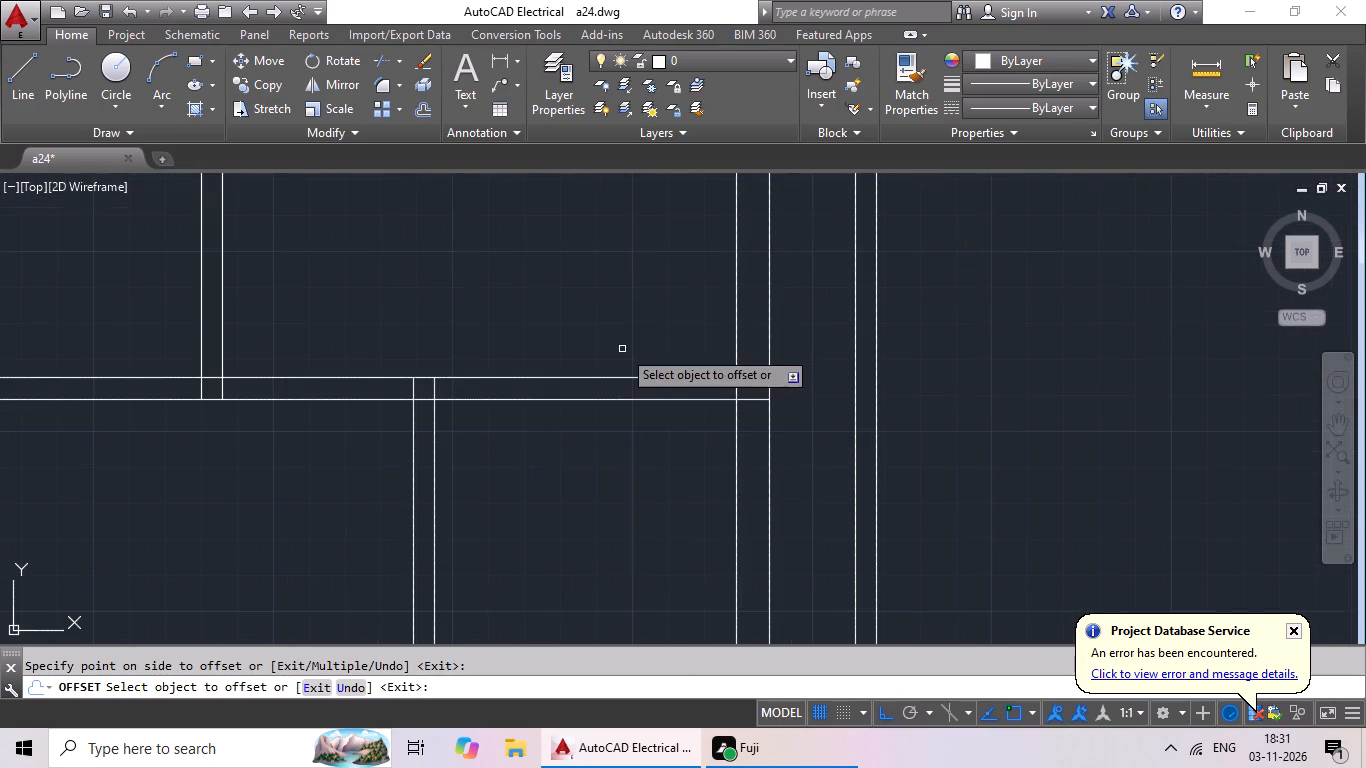
pyautogui.press('Escape')
pyautogui.press('Escape')
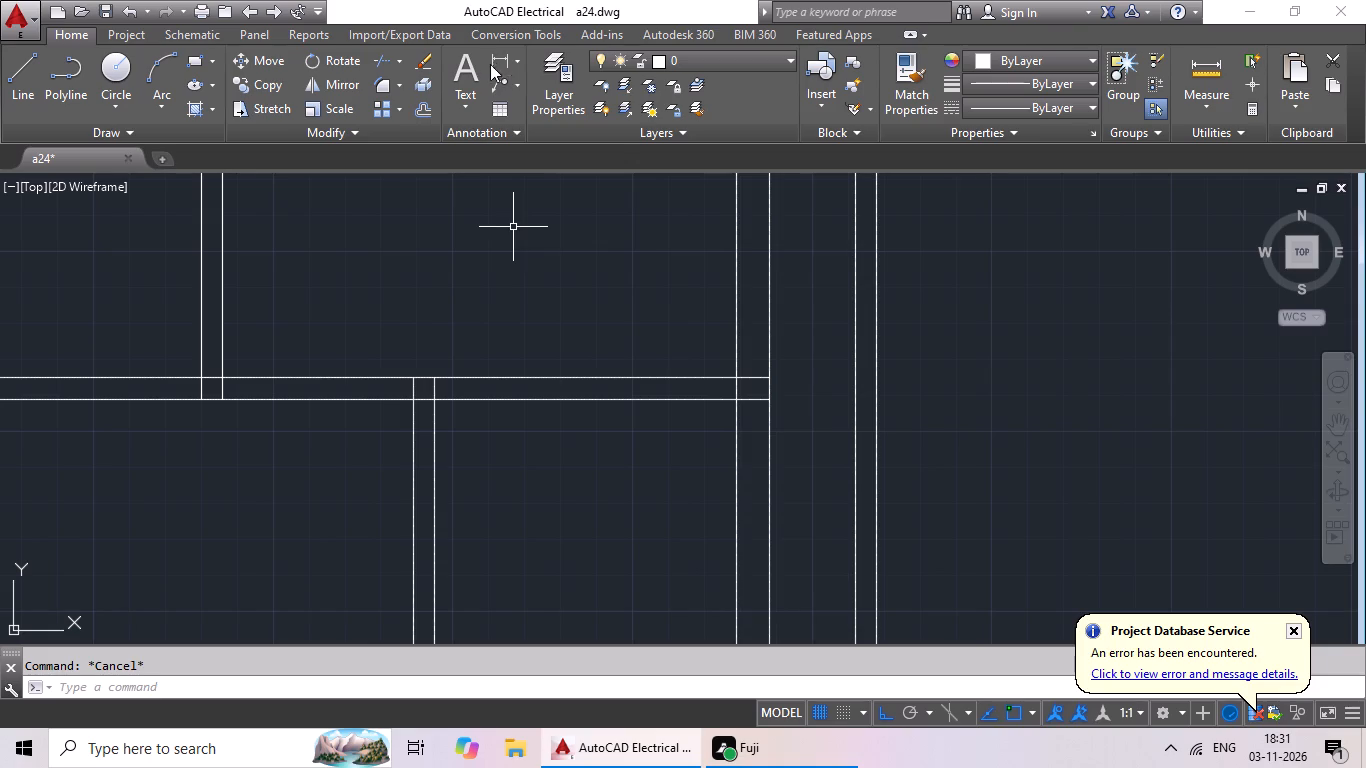
# Measure the thickness of the horizontal partition below the upper rooms with a temporary linear dimension.
pyautogui.click(493, 56)
pyautogui.click(549, 376)
pyautogui.click(543, 405)
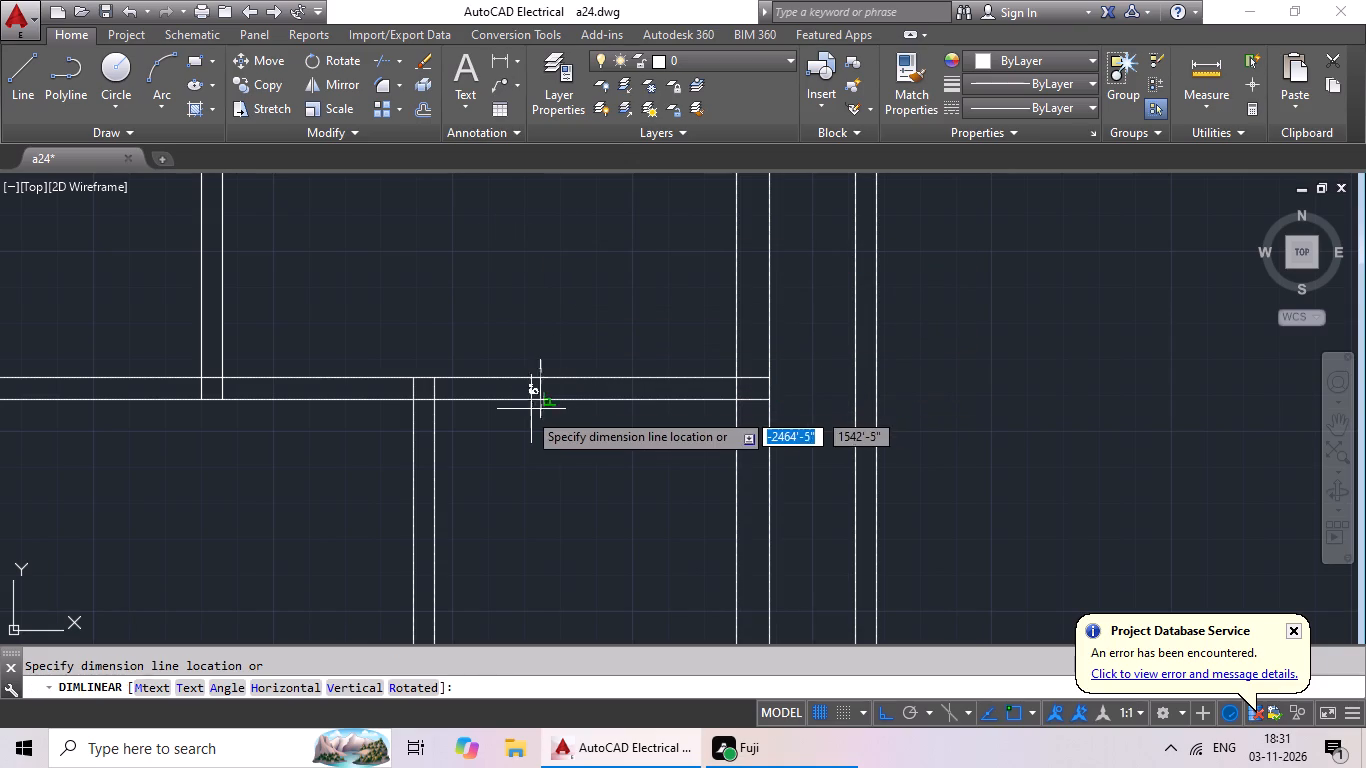
pyautogui.scroll(-4, 530, 411)
pyautogui.press('Escape')
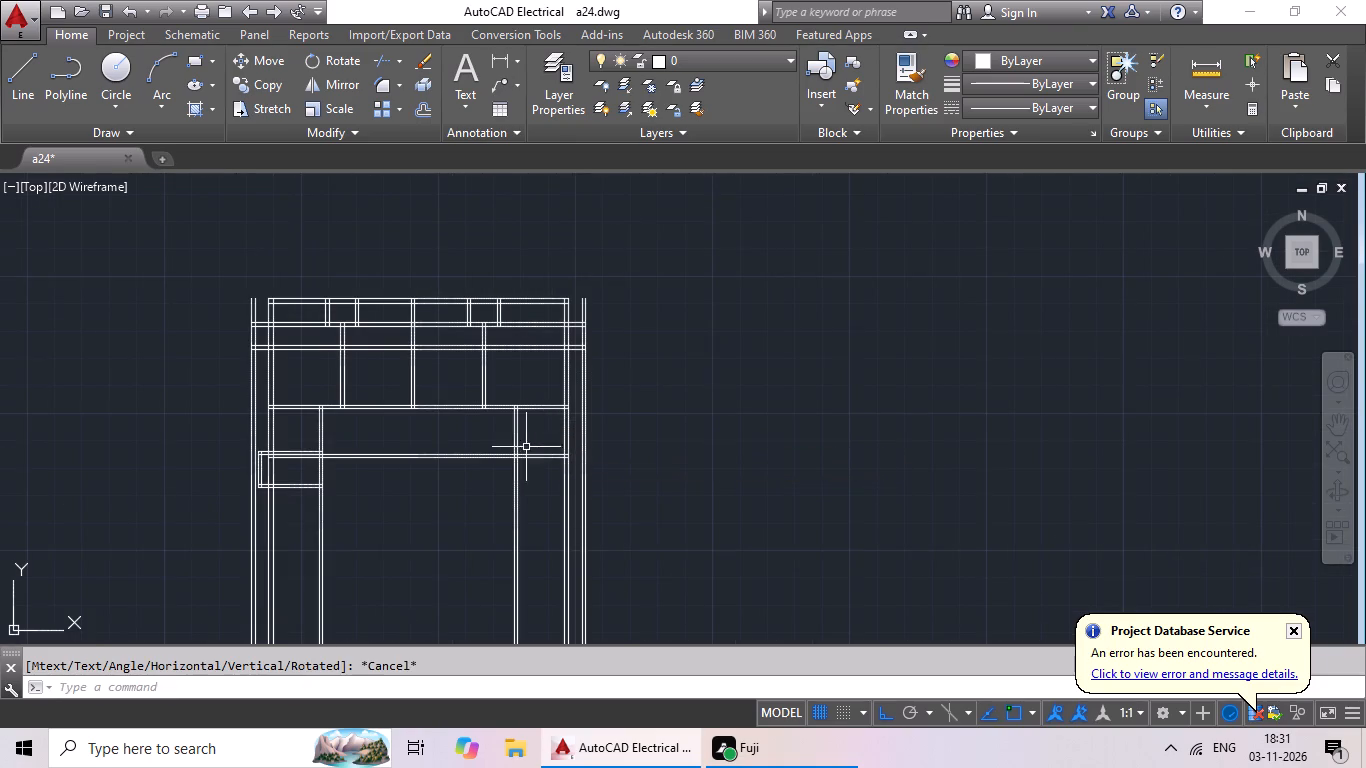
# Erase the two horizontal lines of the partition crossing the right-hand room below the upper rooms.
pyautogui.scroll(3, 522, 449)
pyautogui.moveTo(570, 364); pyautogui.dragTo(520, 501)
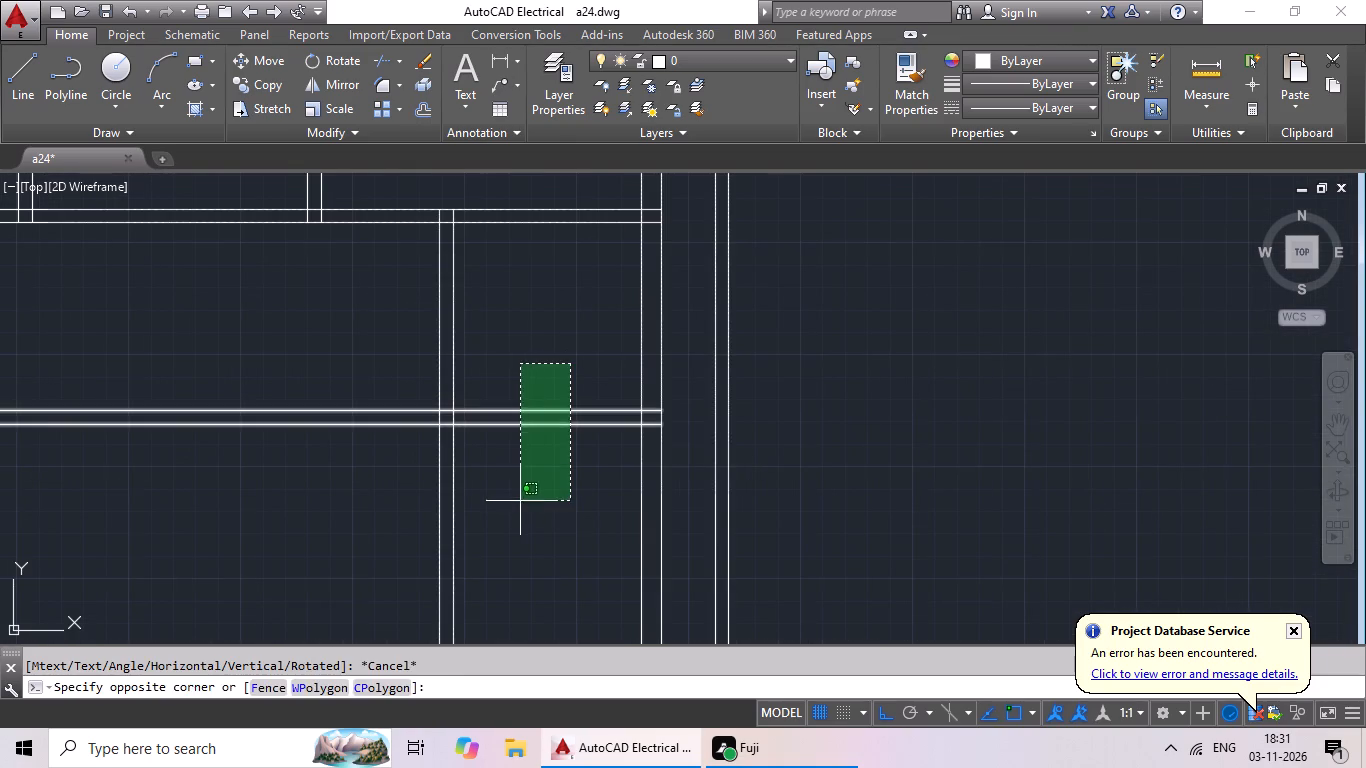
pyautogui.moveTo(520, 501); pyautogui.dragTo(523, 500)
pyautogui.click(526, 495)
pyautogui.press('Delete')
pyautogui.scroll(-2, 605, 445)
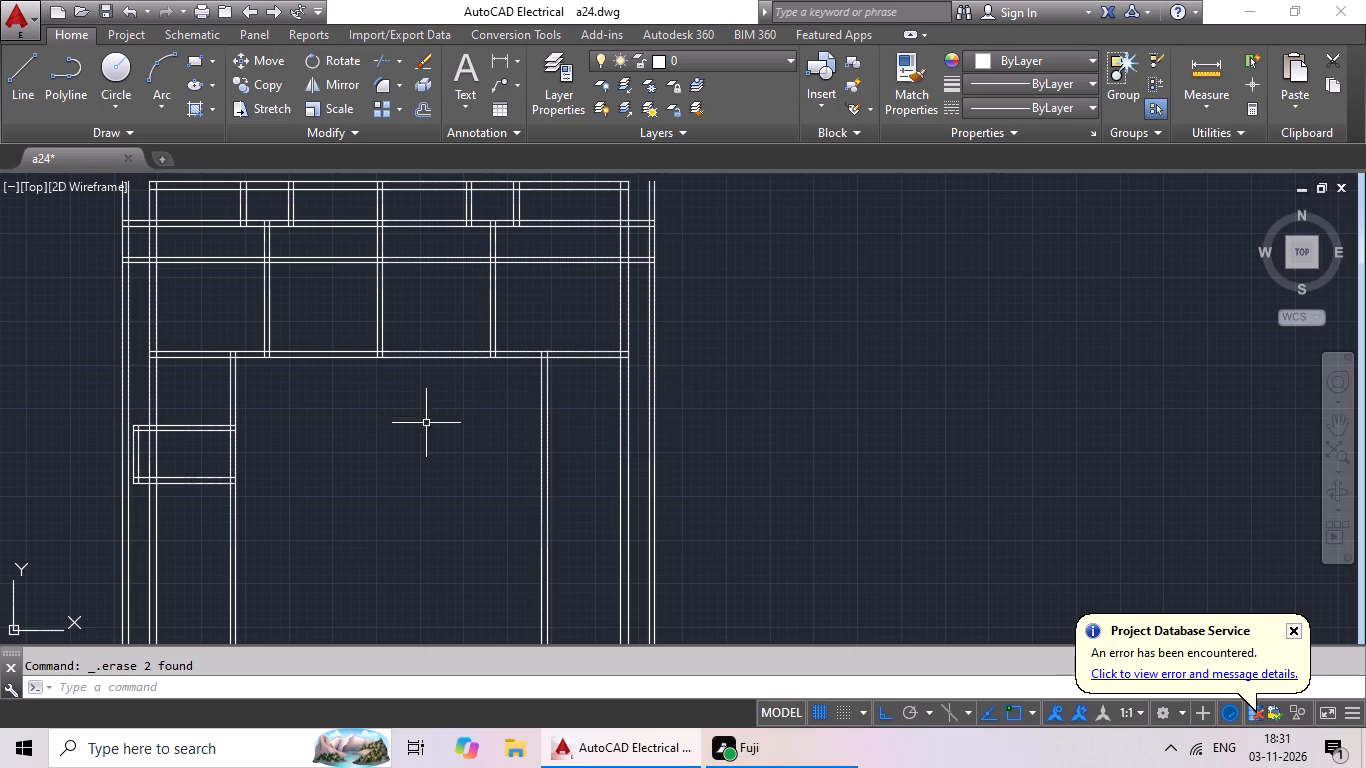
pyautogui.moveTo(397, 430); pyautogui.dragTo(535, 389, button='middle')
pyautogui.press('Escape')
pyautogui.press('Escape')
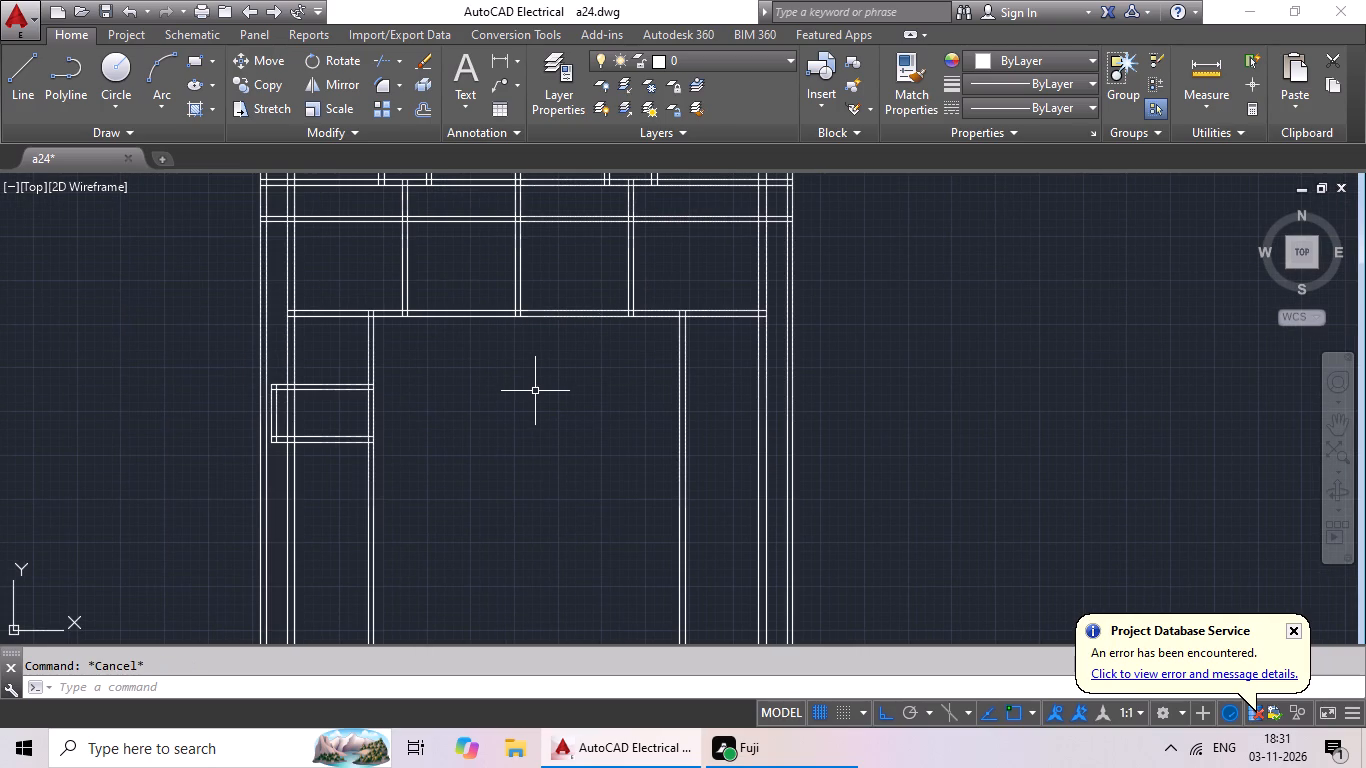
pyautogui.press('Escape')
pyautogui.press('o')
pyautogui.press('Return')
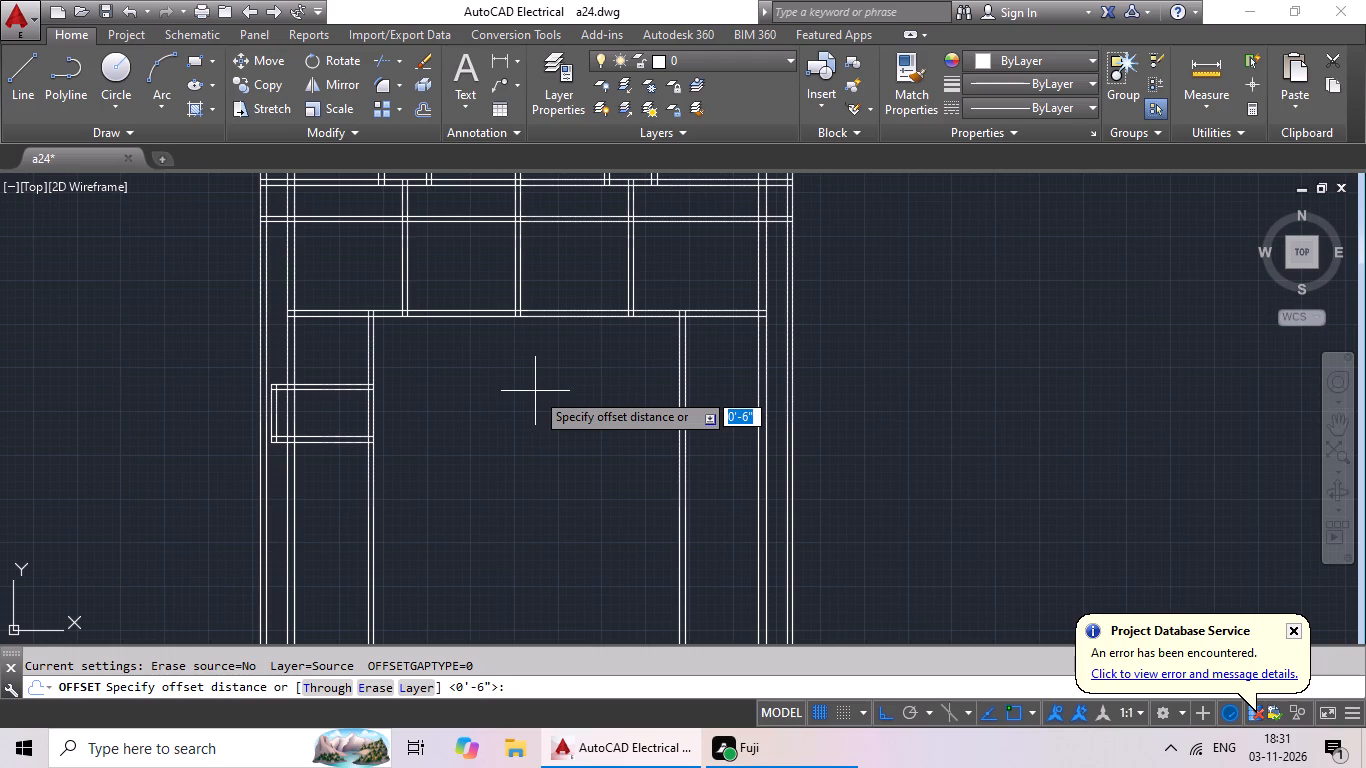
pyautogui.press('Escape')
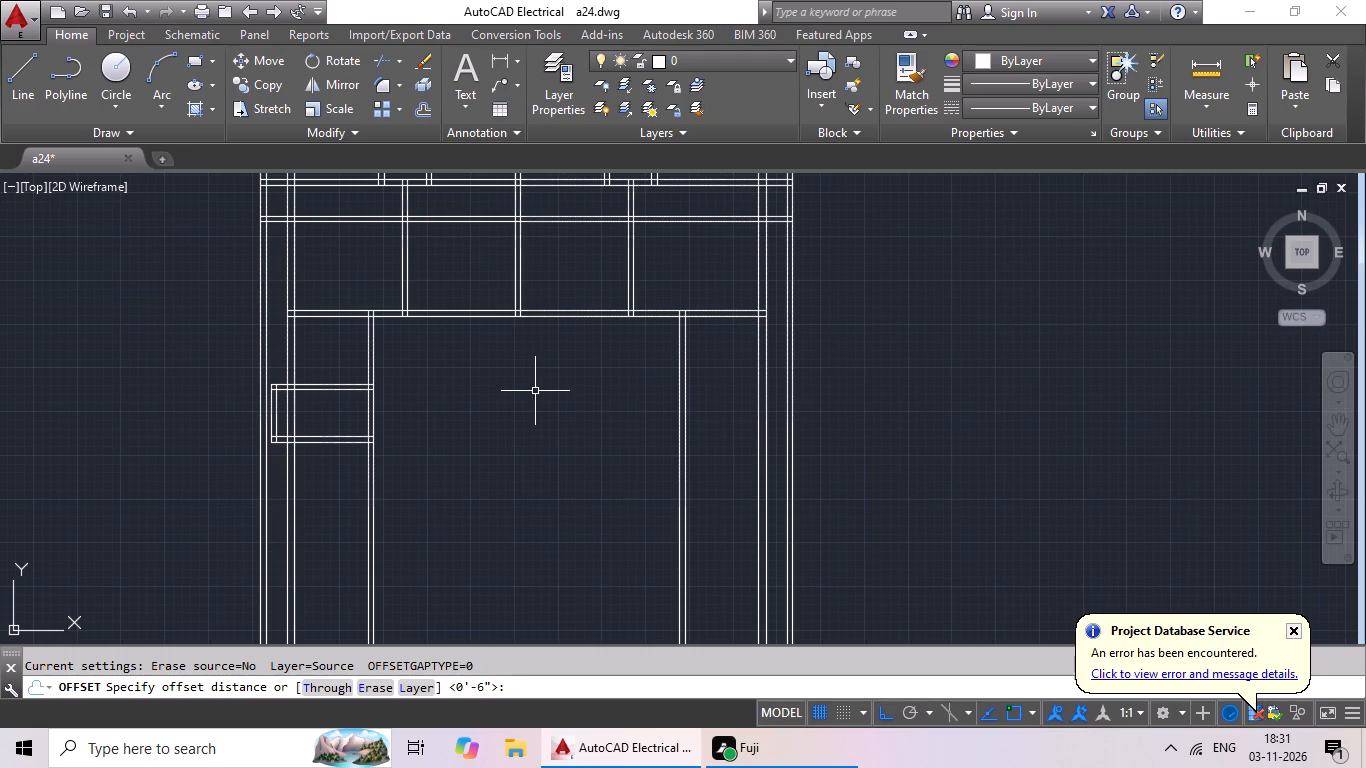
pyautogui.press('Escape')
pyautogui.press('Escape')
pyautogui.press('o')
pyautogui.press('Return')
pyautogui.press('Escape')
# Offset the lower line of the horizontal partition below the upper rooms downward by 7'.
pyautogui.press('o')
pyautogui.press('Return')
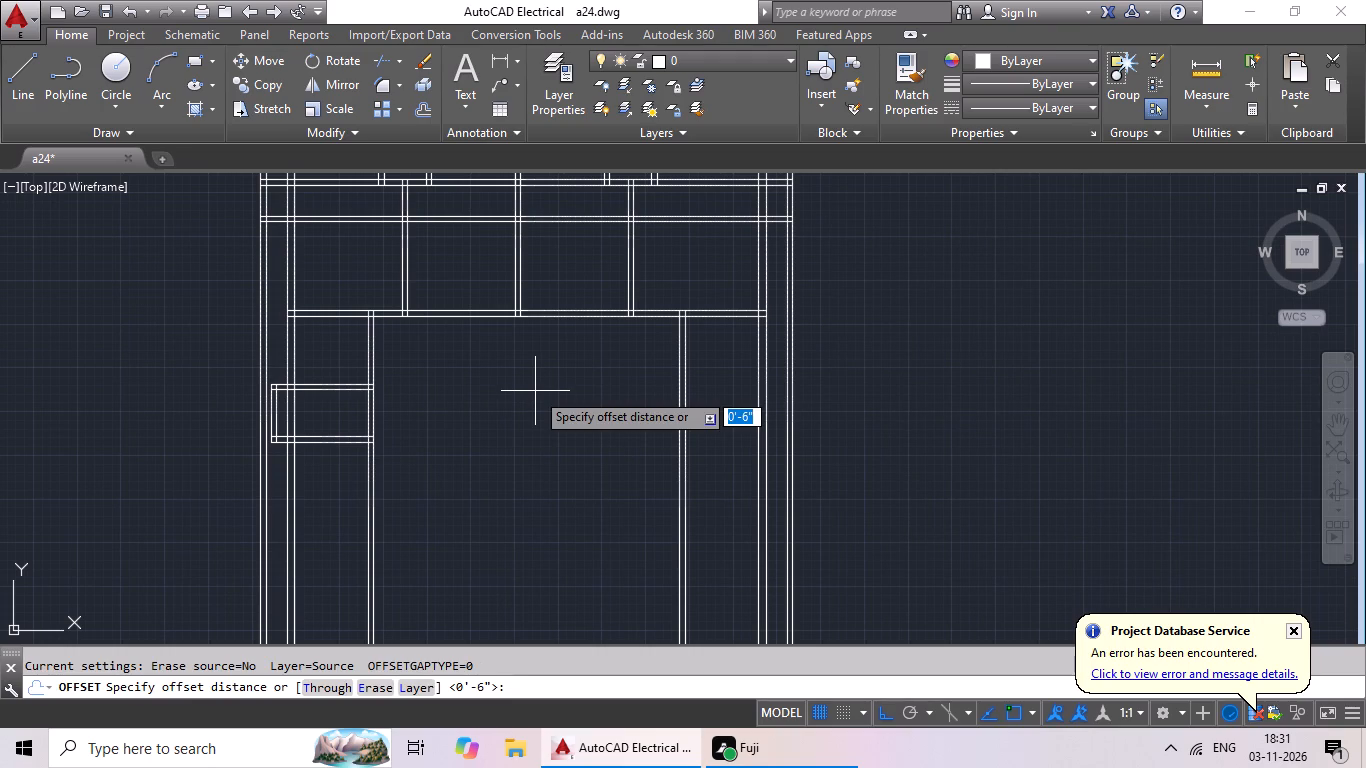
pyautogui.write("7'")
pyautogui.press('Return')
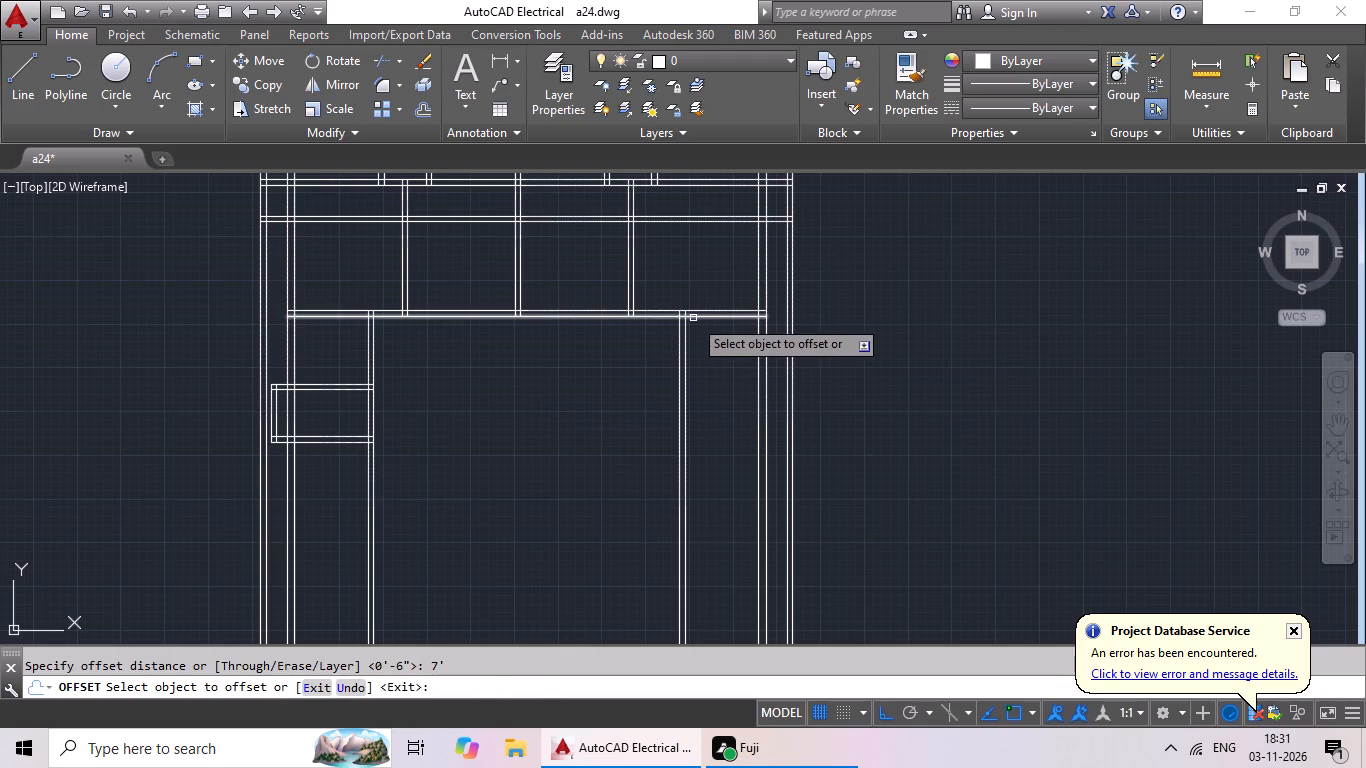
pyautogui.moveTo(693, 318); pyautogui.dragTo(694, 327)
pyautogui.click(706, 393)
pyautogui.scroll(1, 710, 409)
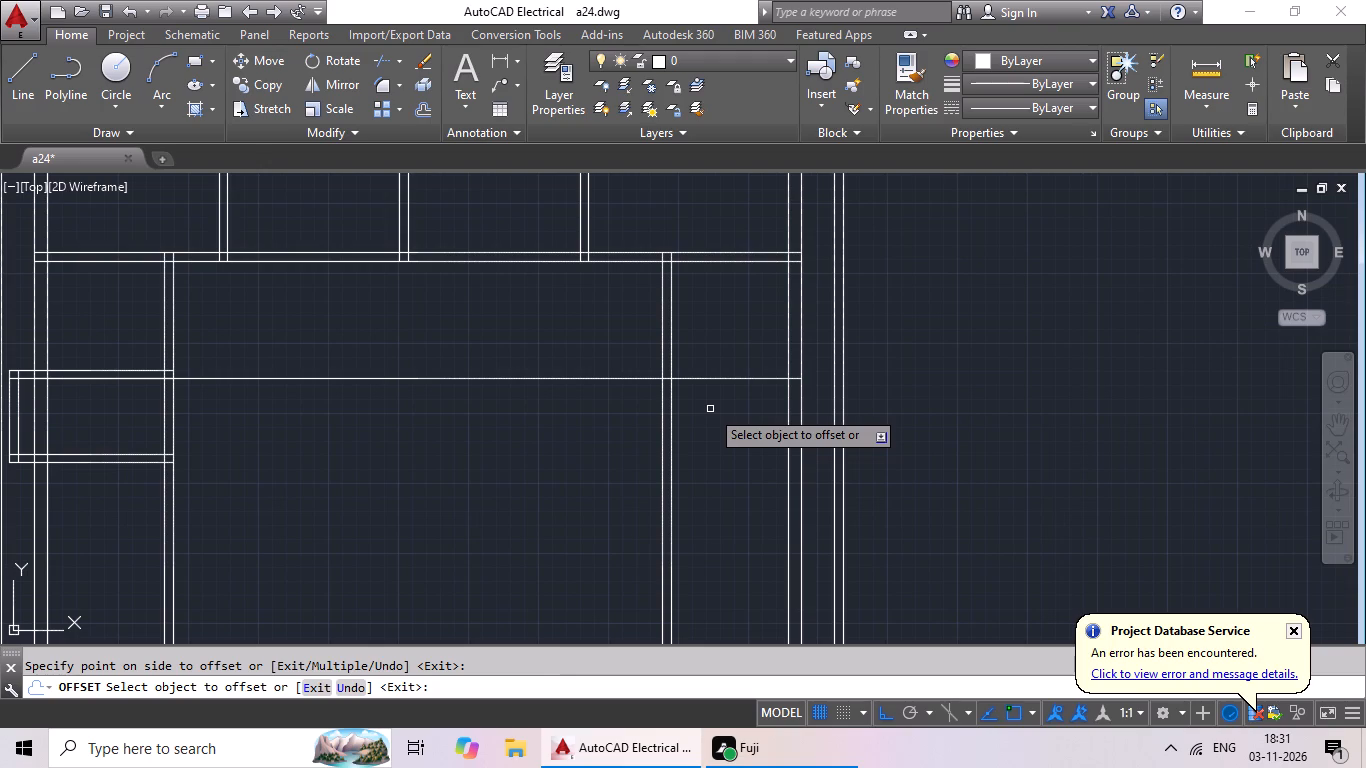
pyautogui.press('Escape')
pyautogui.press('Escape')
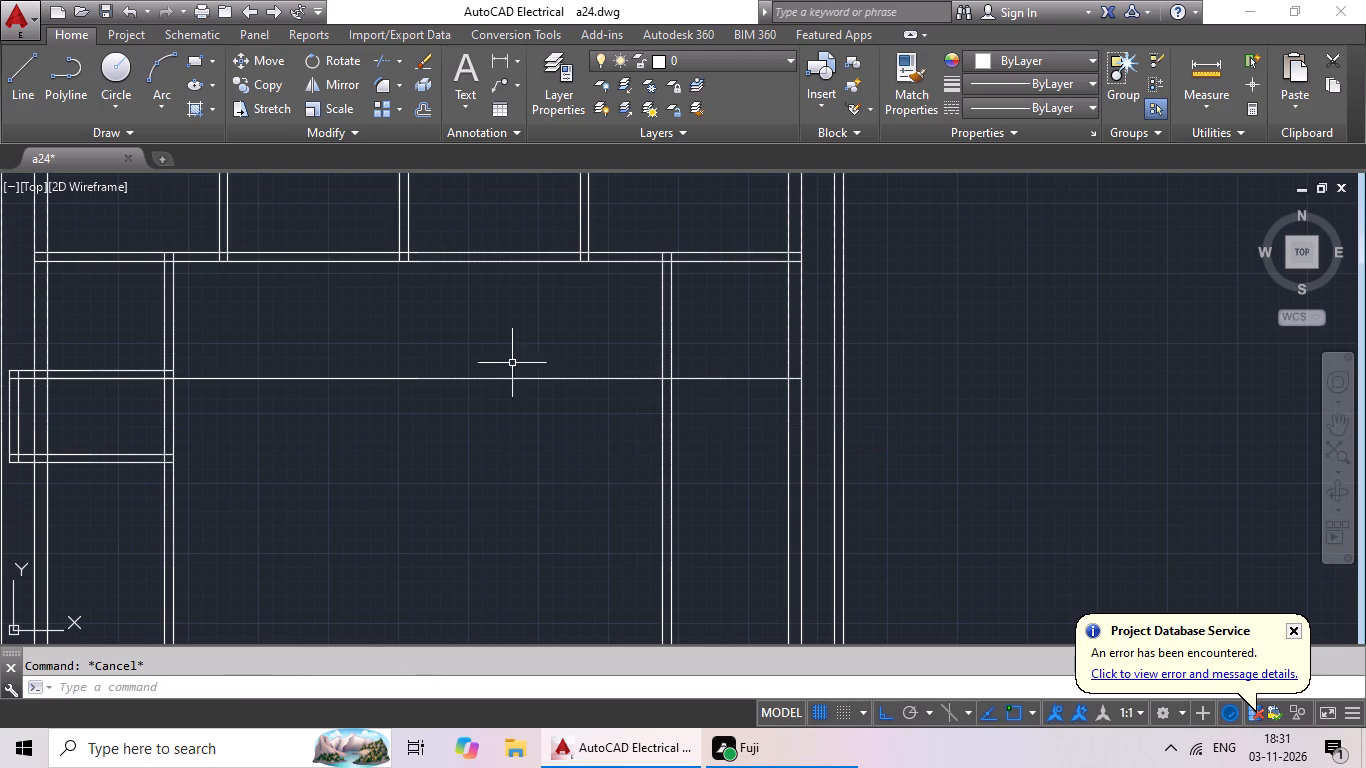
# Measure the vertical gap between the horizontal partition and the left-hand projection's upper edge with a temporary linear dimension.
pyautogui.moveTo(503, 340); pyautogui.dragTo(1031, 437, button='middle')
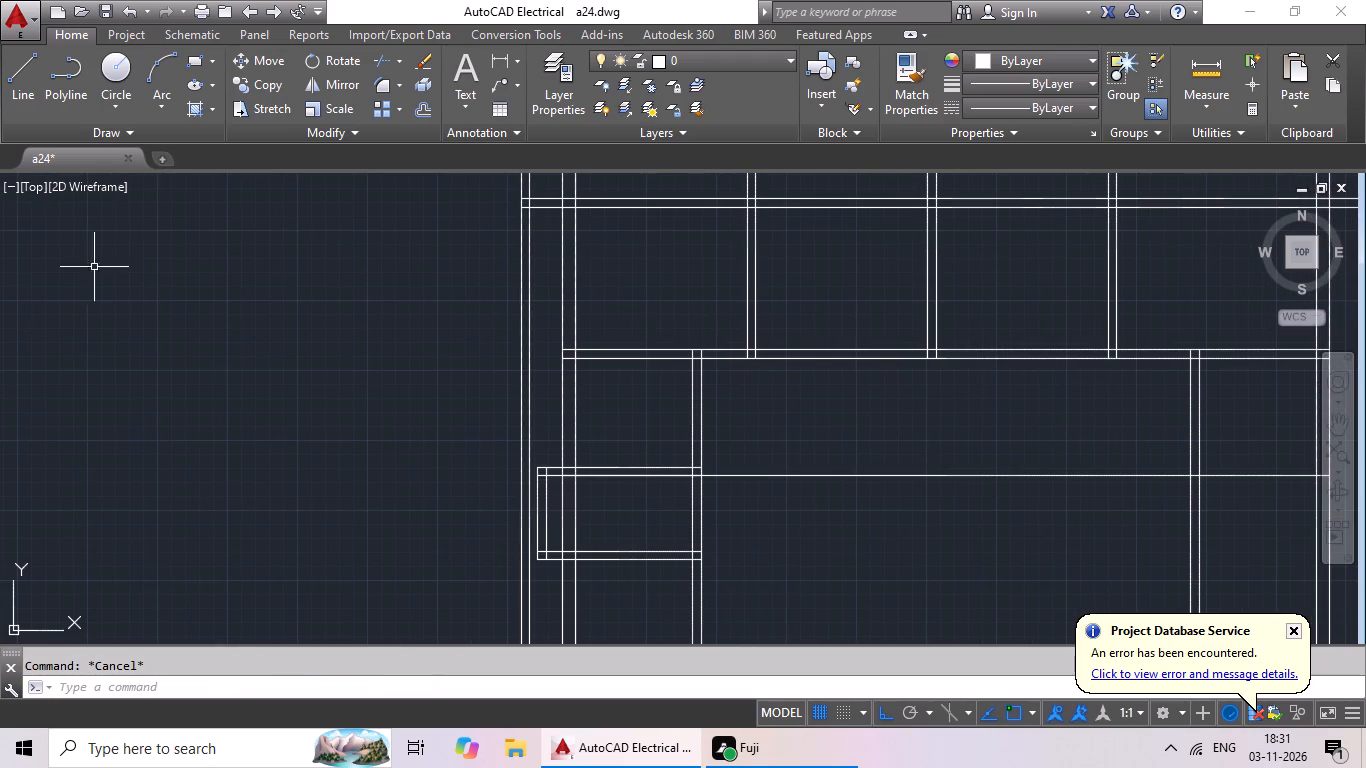
pyautogui.moveTo(491, 54); pyautogui.dragTo(493, 63)
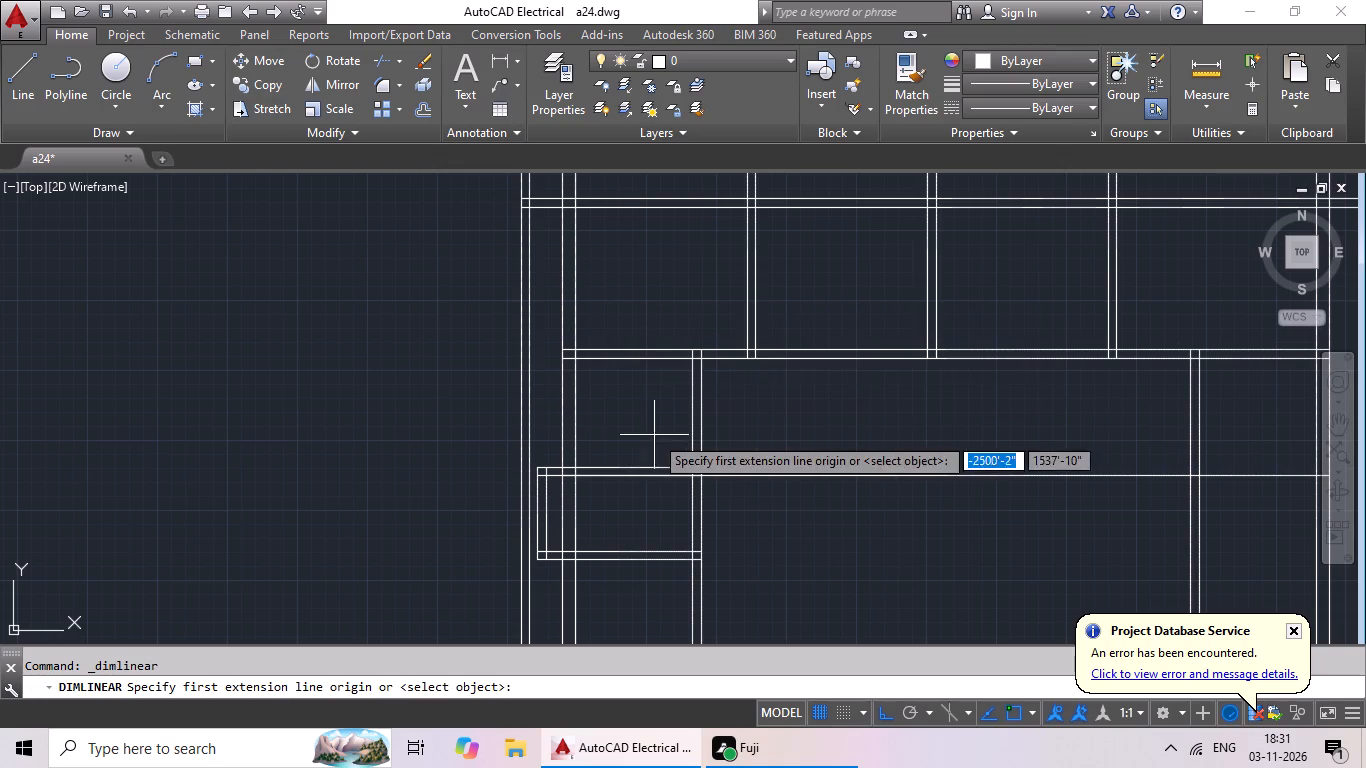
pyautogui.click(688, 355)
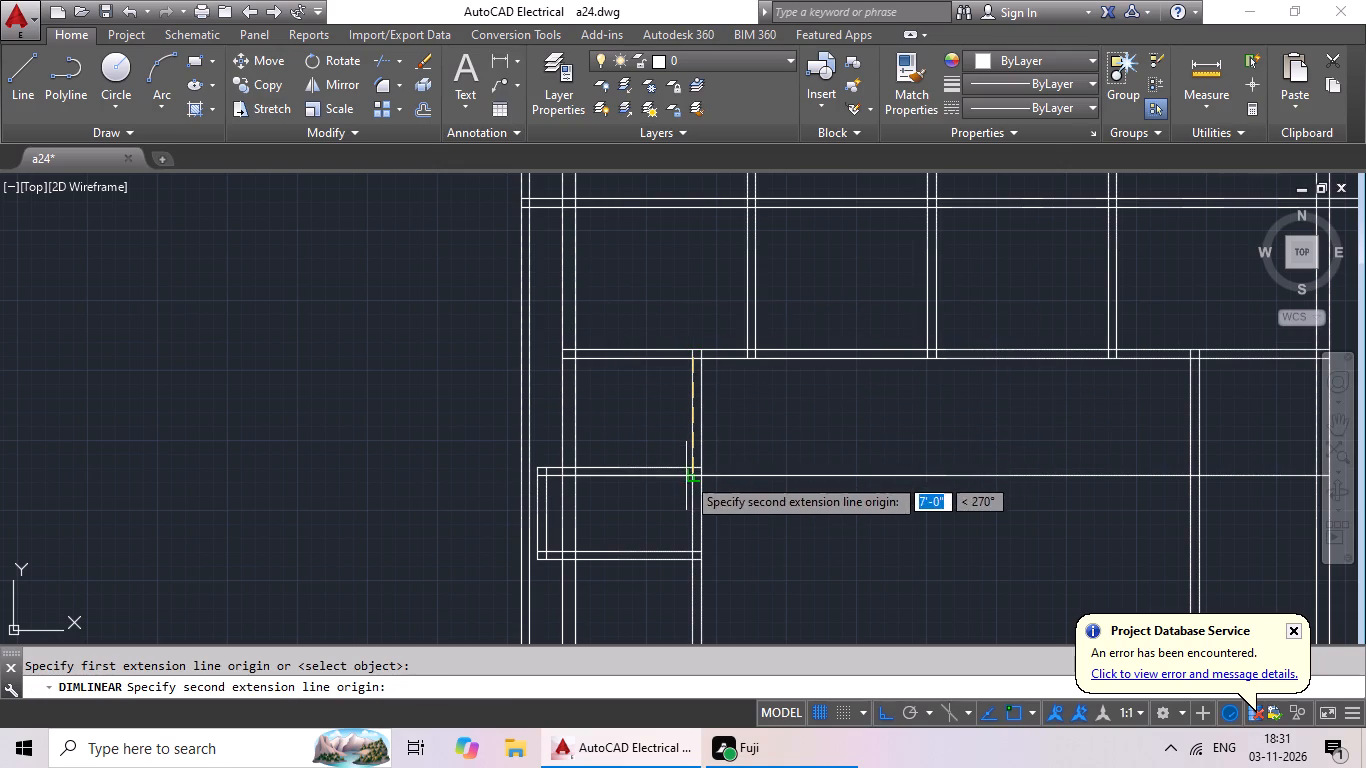
pyautogui.click(691, 469)
pyautogui.scroll(3, 649, 469)
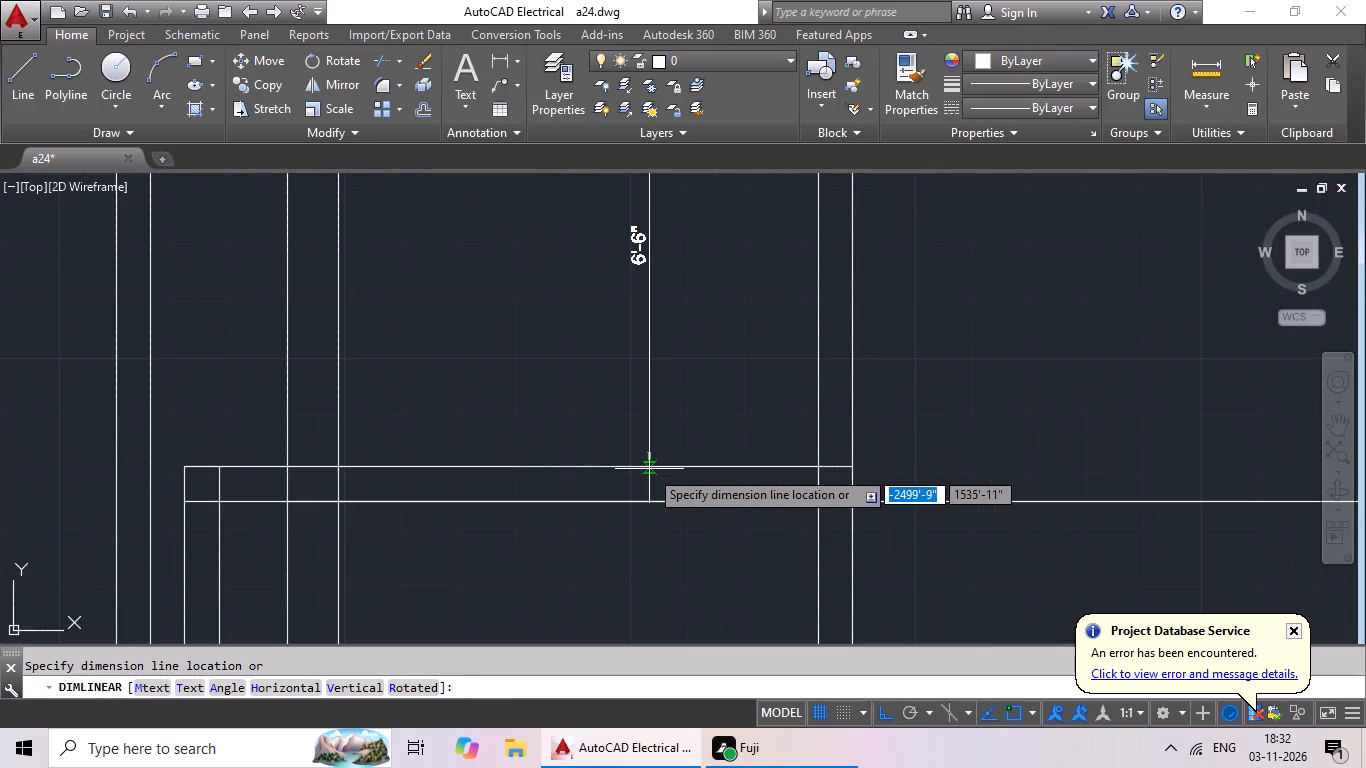
pyautogui.scroll(-1, 649, 469)
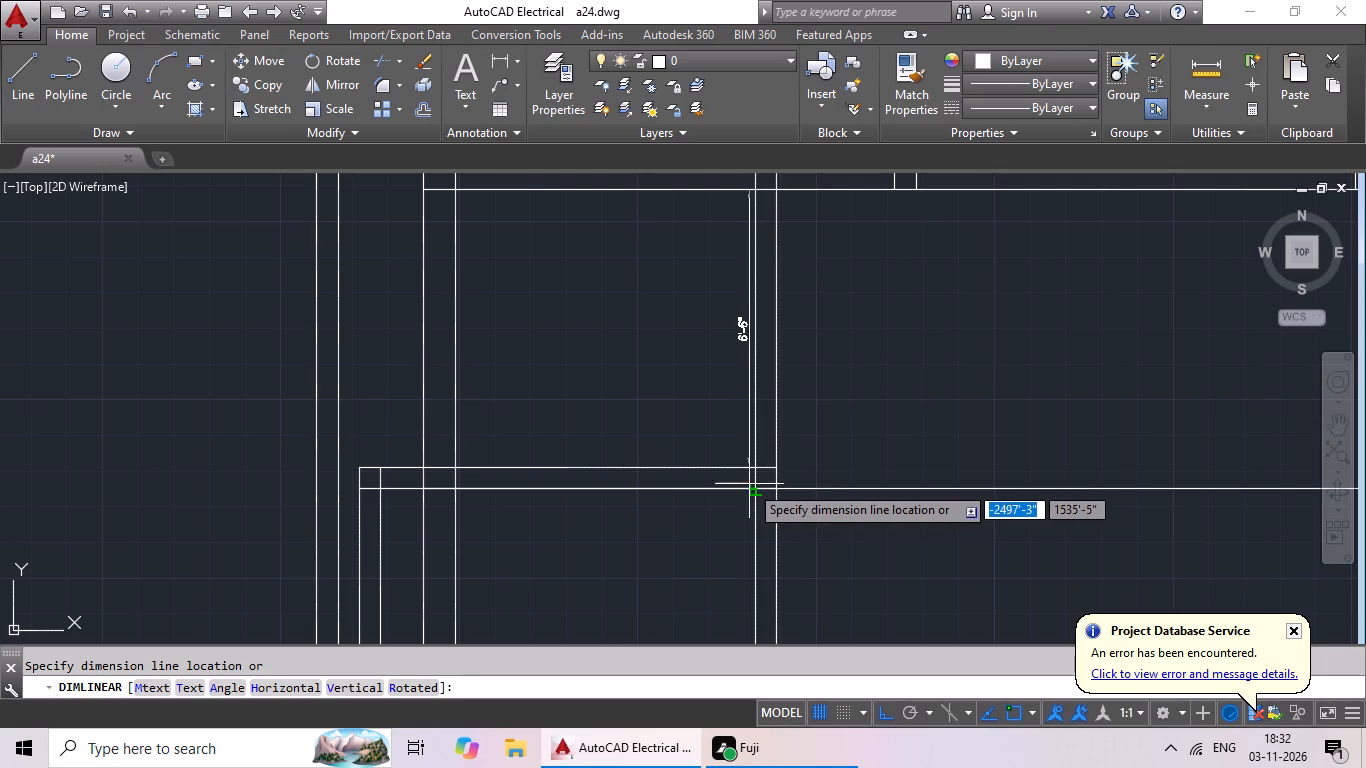
pyautogui.press('Escape')
pyautogui.scroll(-1, 482, 421)
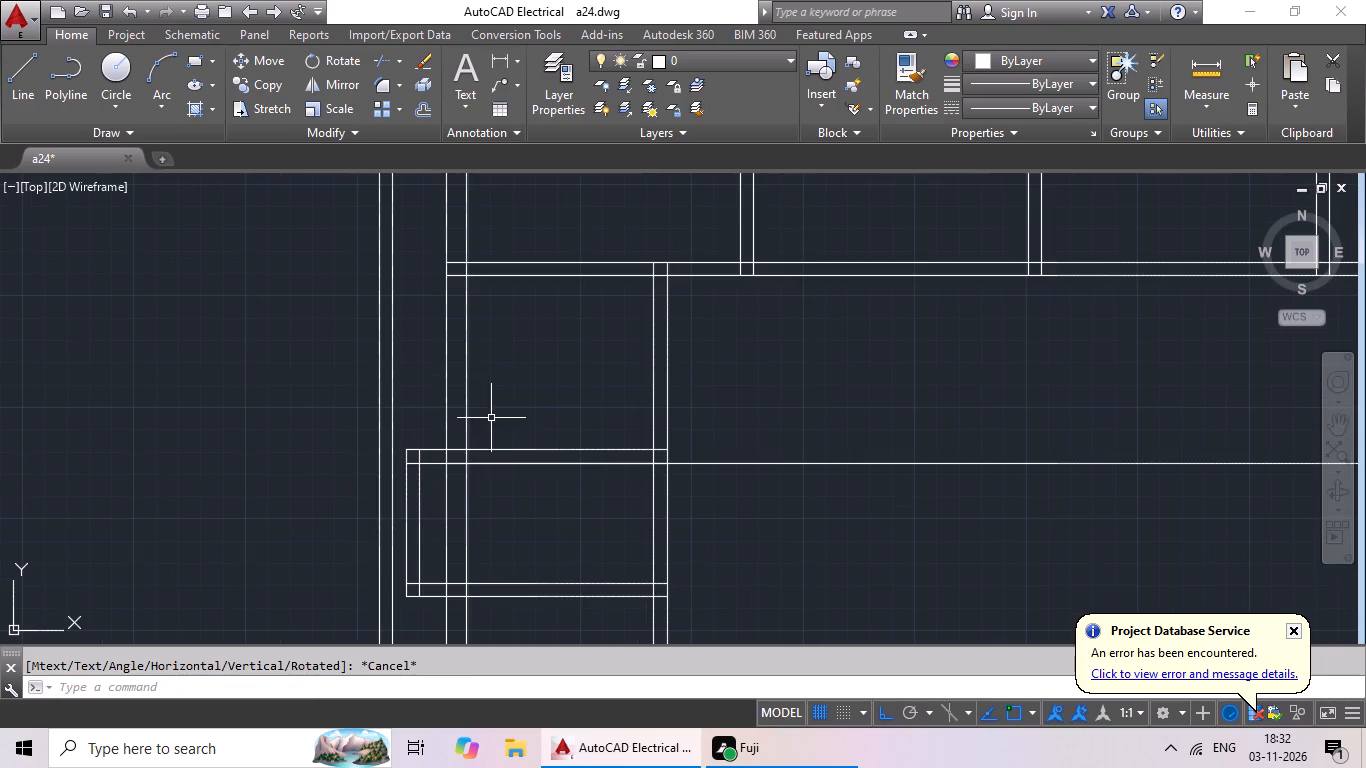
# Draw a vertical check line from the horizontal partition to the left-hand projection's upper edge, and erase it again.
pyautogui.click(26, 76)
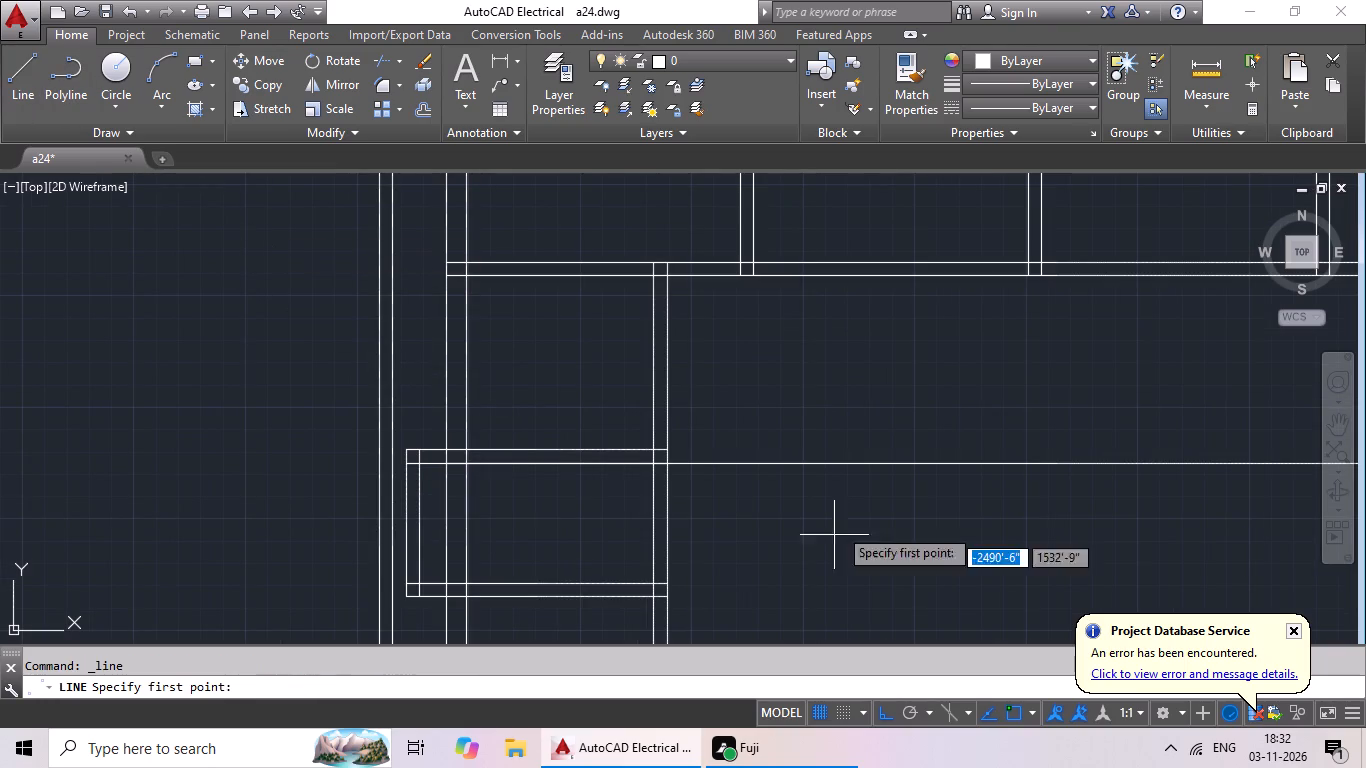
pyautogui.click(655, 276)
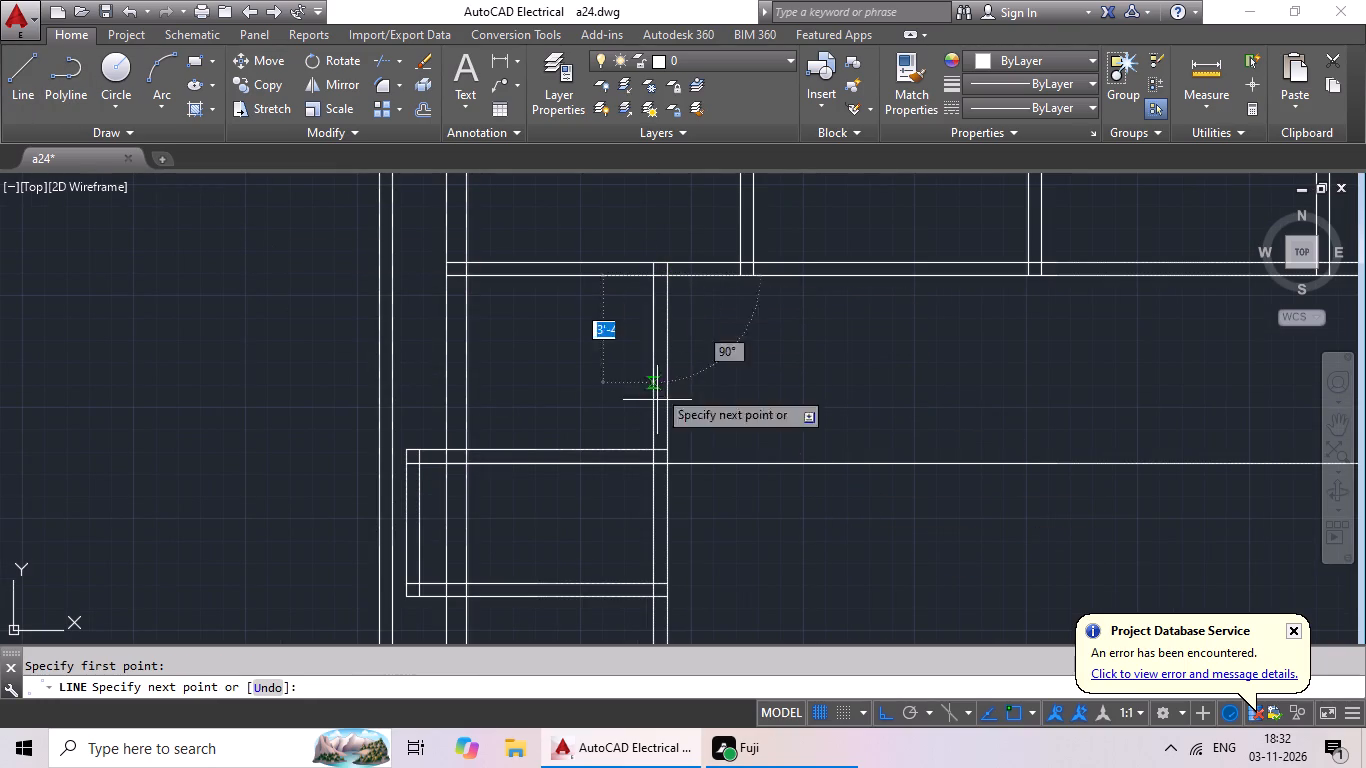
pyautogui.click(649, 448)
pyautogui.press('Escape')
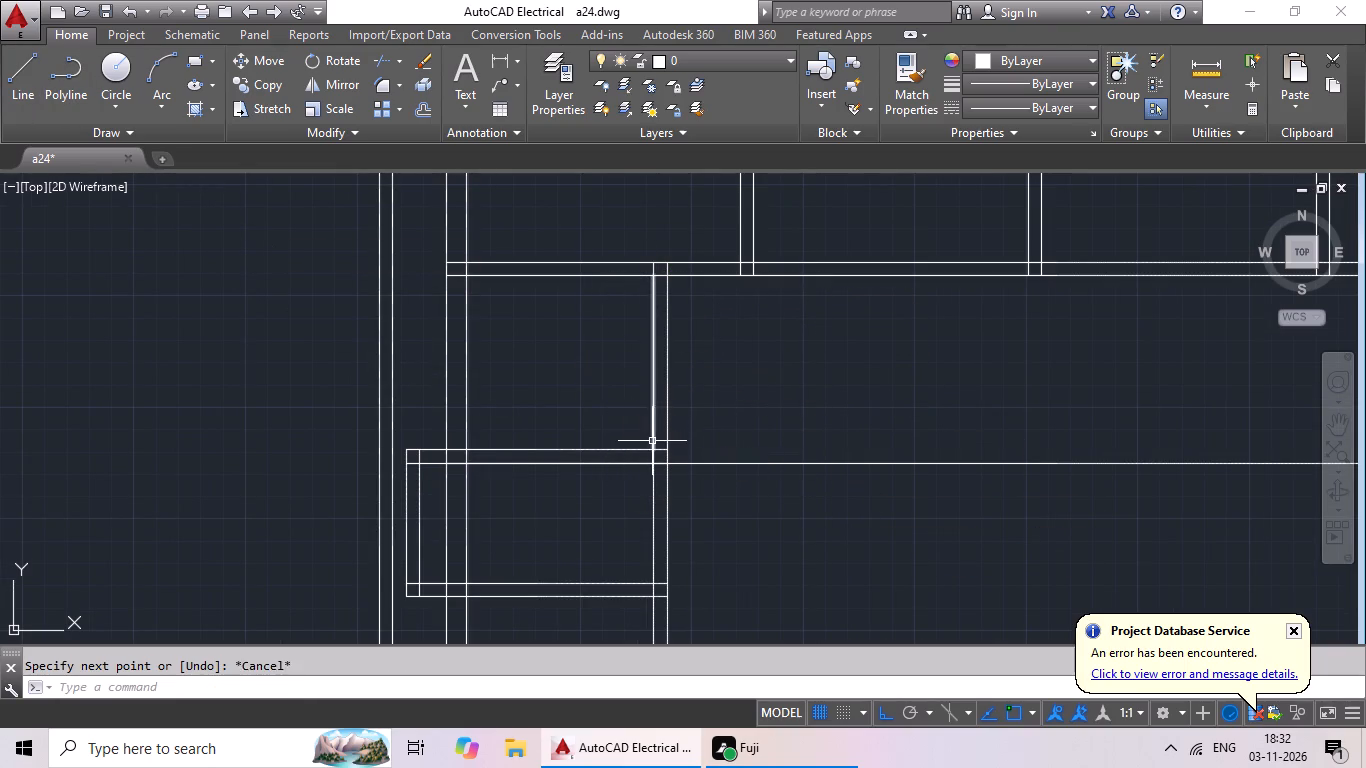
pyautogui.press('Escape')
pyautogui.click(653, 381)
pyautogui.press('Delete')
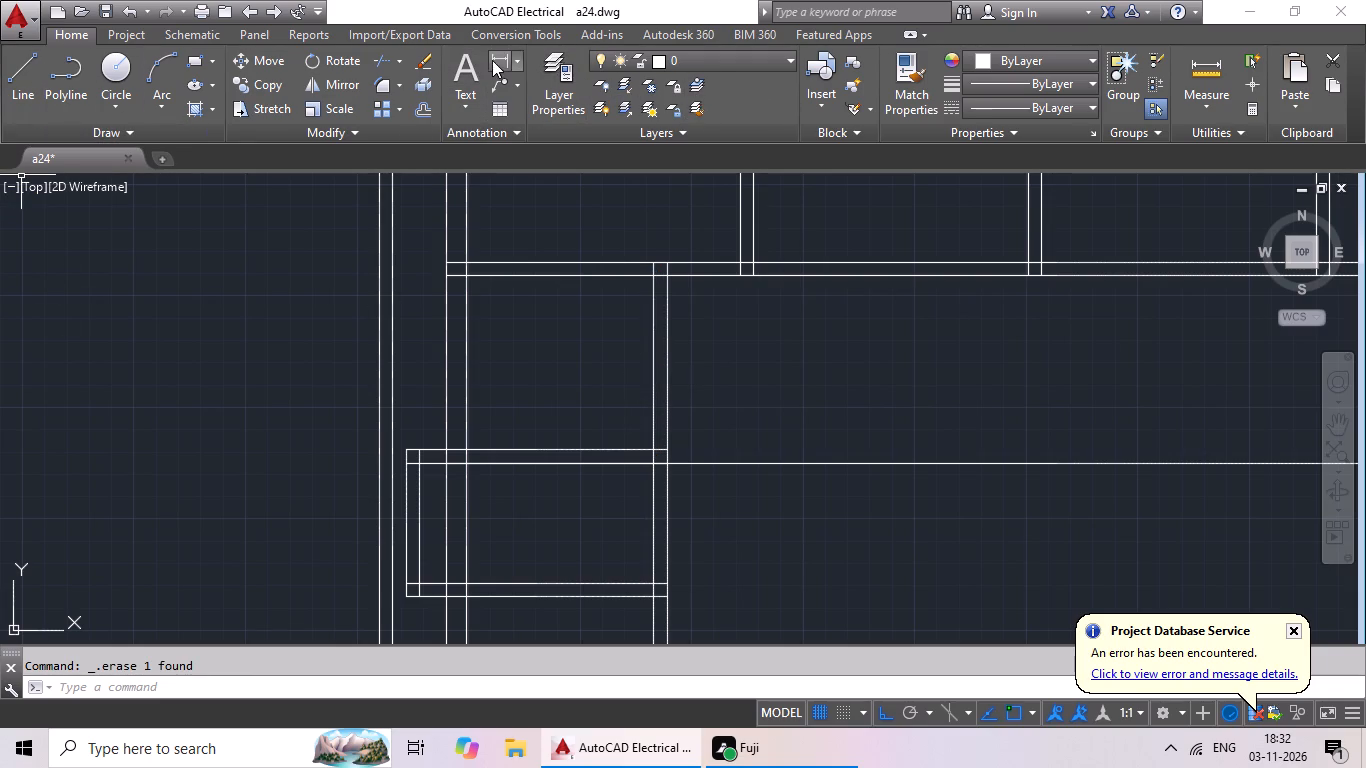
# Measure the gap between the horizontal partition and the left-hand projection's upper edge again with a temporary linear dimension.
pyautogui.moveTo(492, 60); pyautogui.dragTo(492, 105)
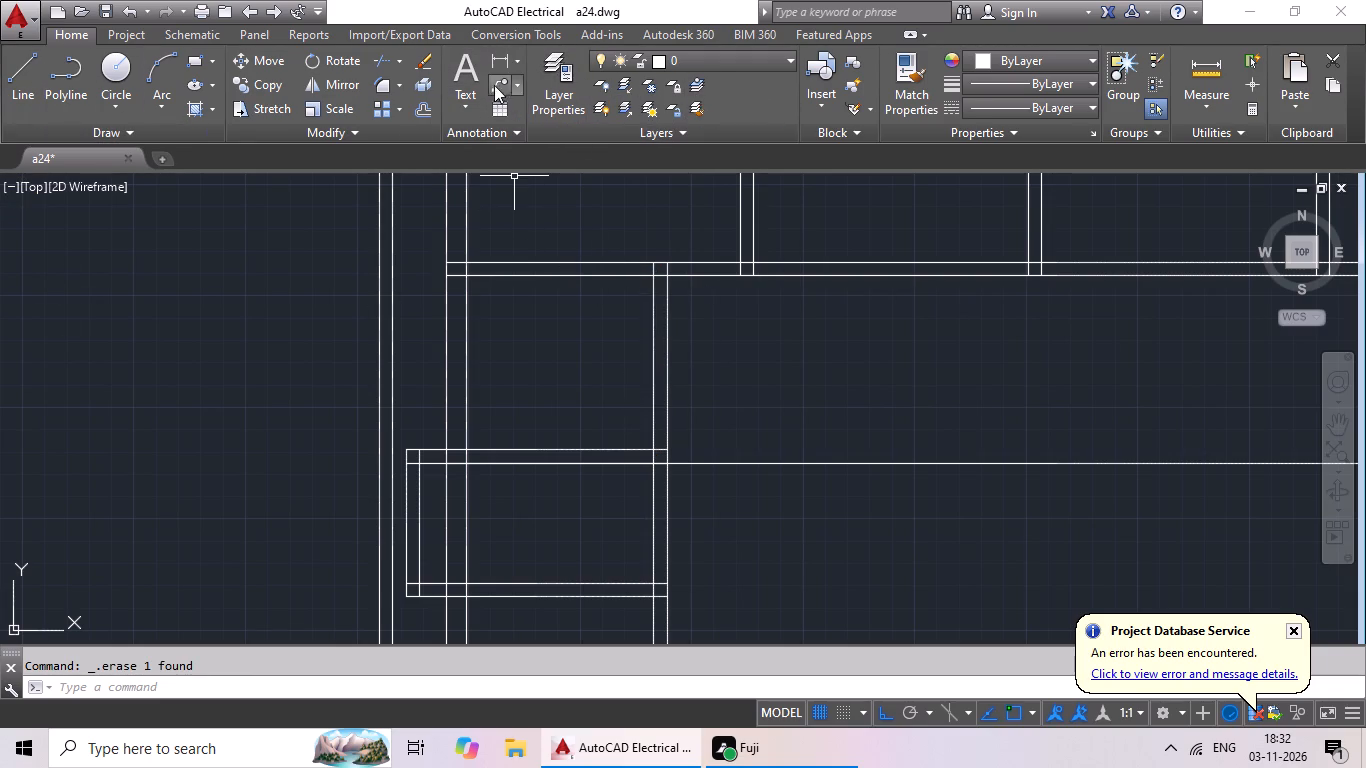
pyautogui.click(505, 66)
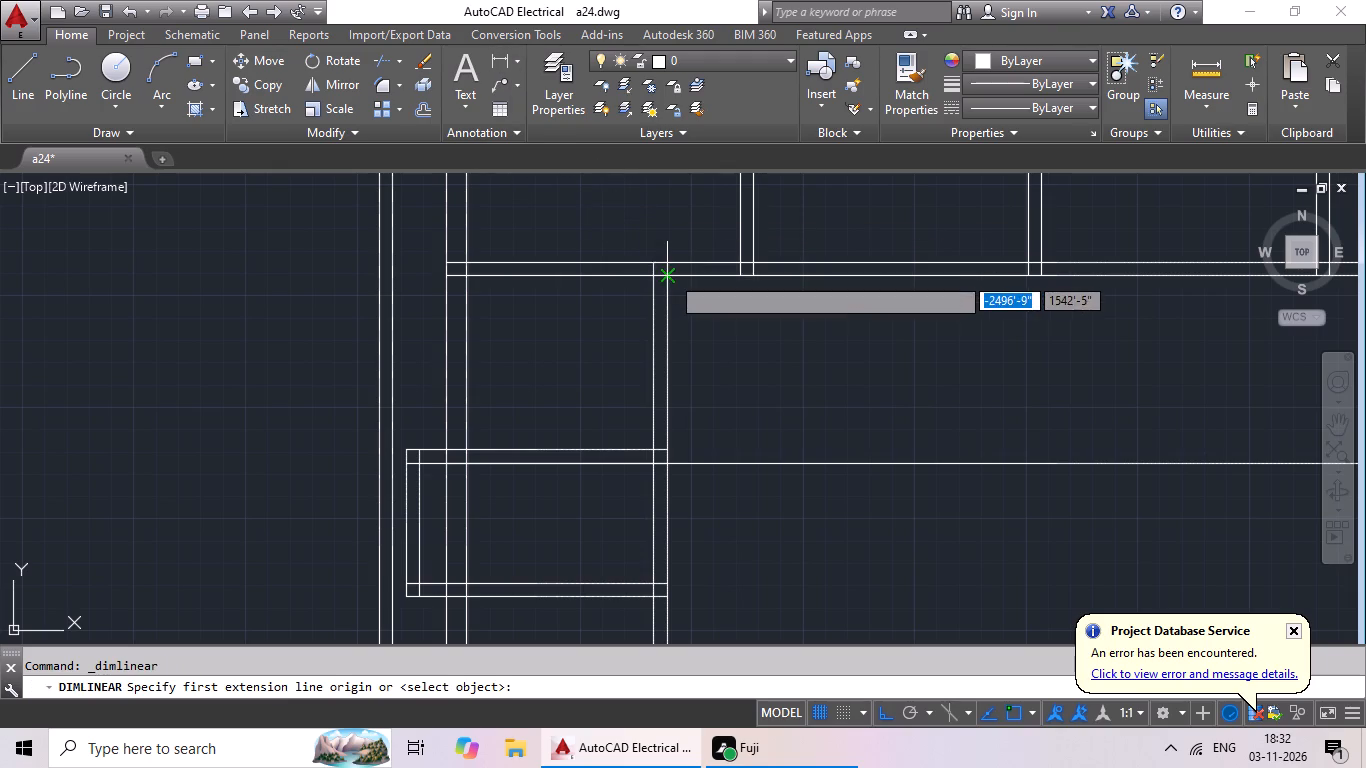
pyautogui.click(650, 272)
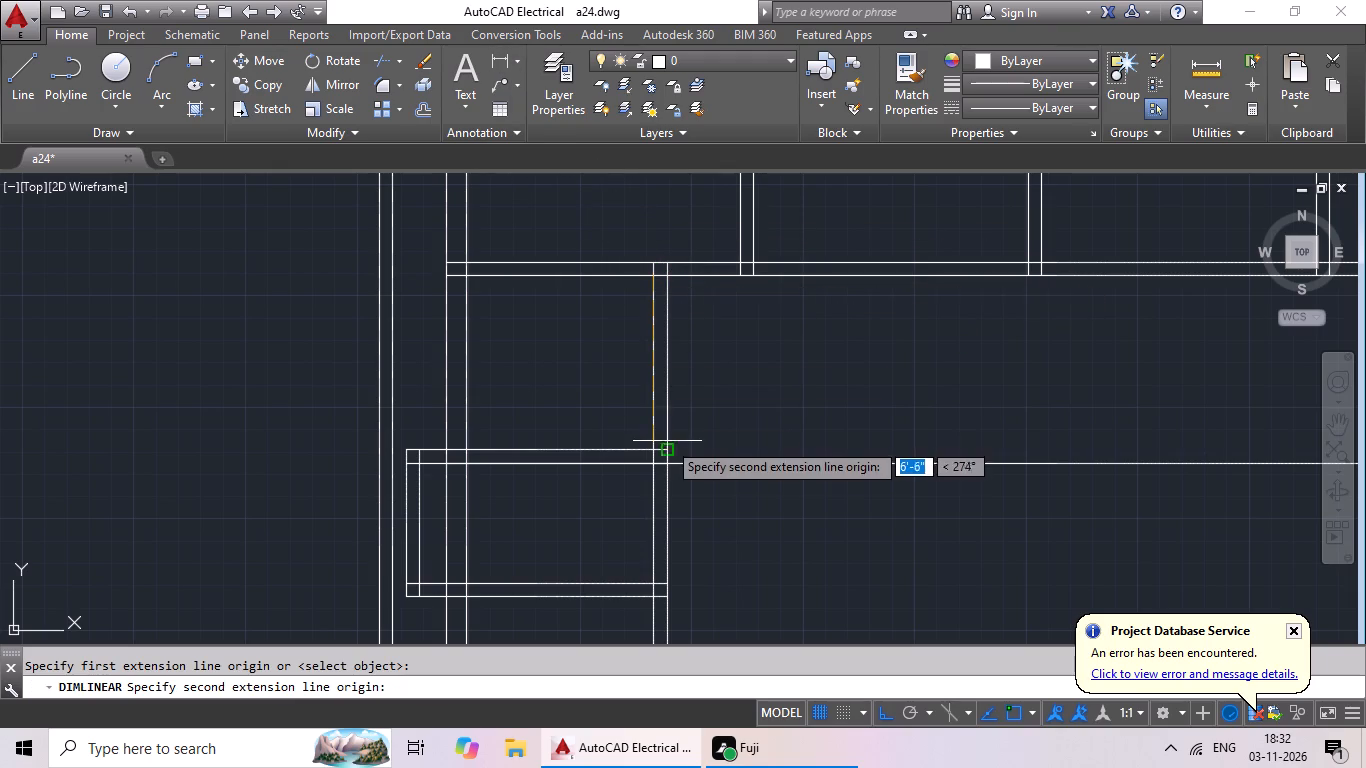
pyautogui.click(657, 448)
pyautogui.scroll(2, 620, 430)
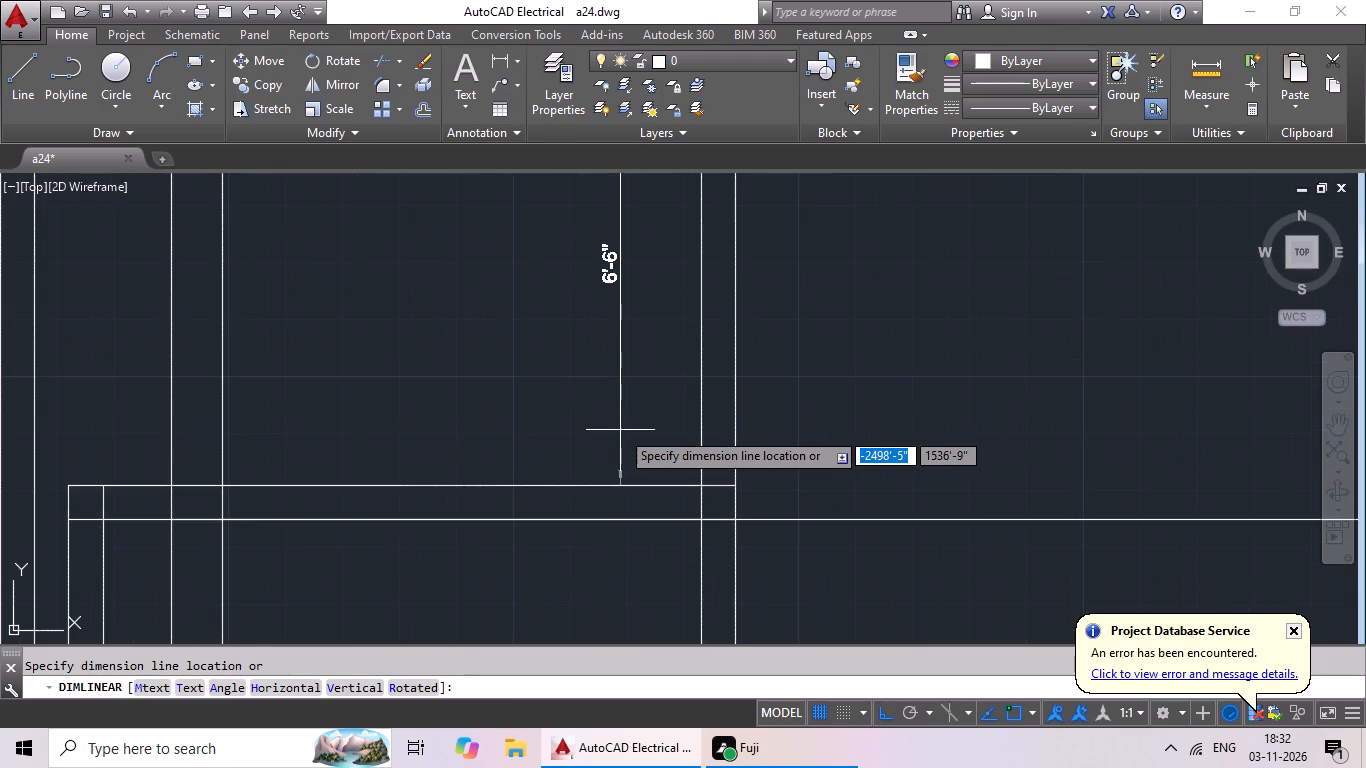
pyautogui.scroll(-2, 620, 430)
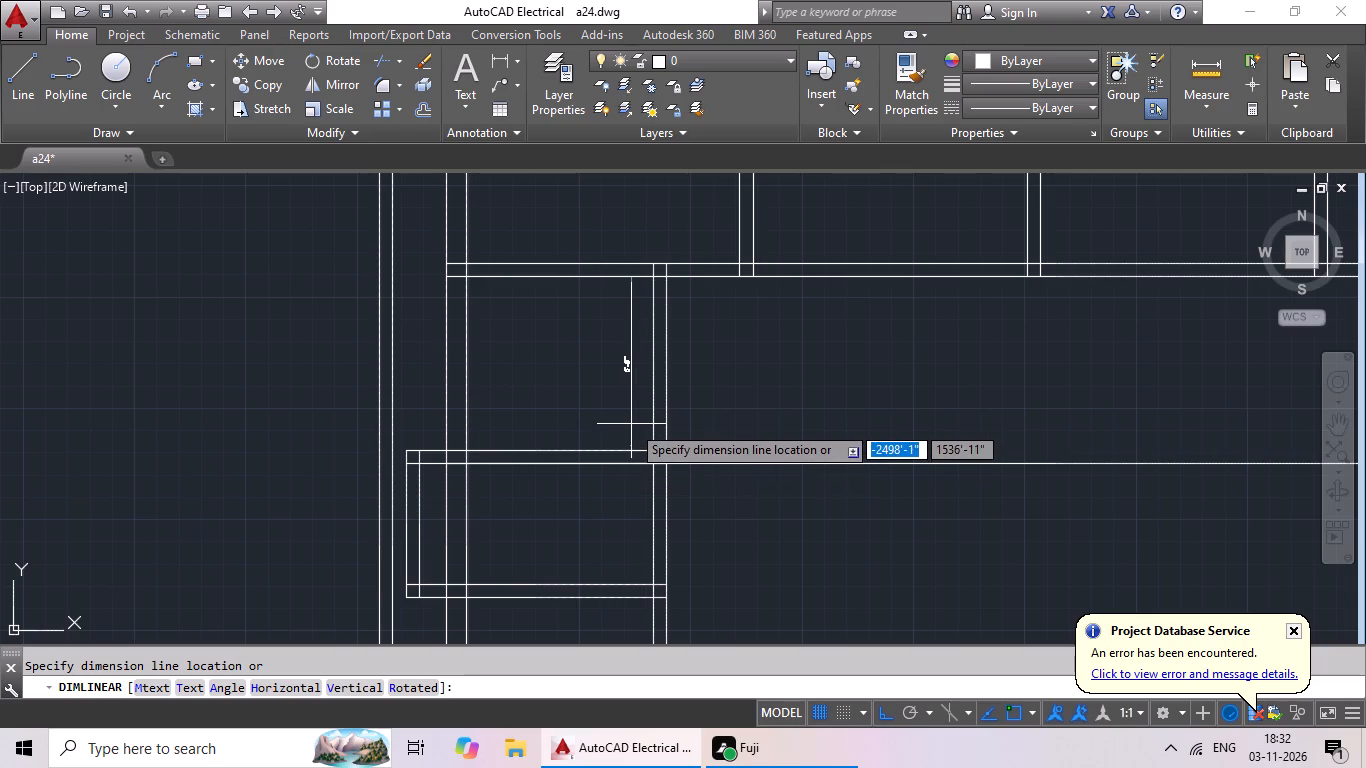
pyautogui.press('Escape')
pyautogui.scroll(-1, 629, 425)
pyautogui.moveTo(611, 427); pyautogui.dragTo(540, 464, button='middle')
pyautogui.middleClick(539, 464)
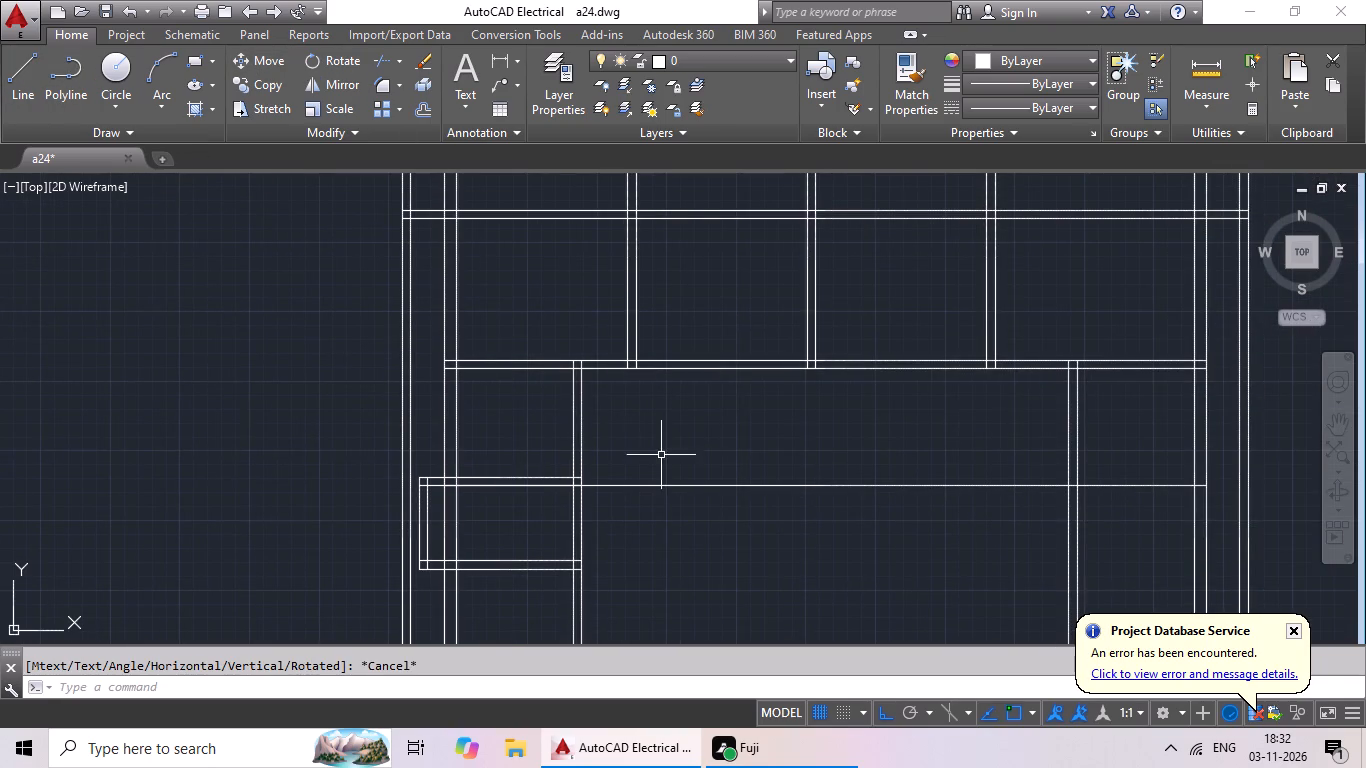
# Erase the entire floor plan to start the drawing over.
pyautogui.scroll(-2, 665, 451)
pyautogui.moveTo(665, 451); pyautogui.dragTo(408, 398, button='middle')
pyautogui.scroll(-1, 648, 371)
pyautogui.moveTo(717, 311); pyautogui.dragTo(791, 528)
pyautogui.press('Delete')
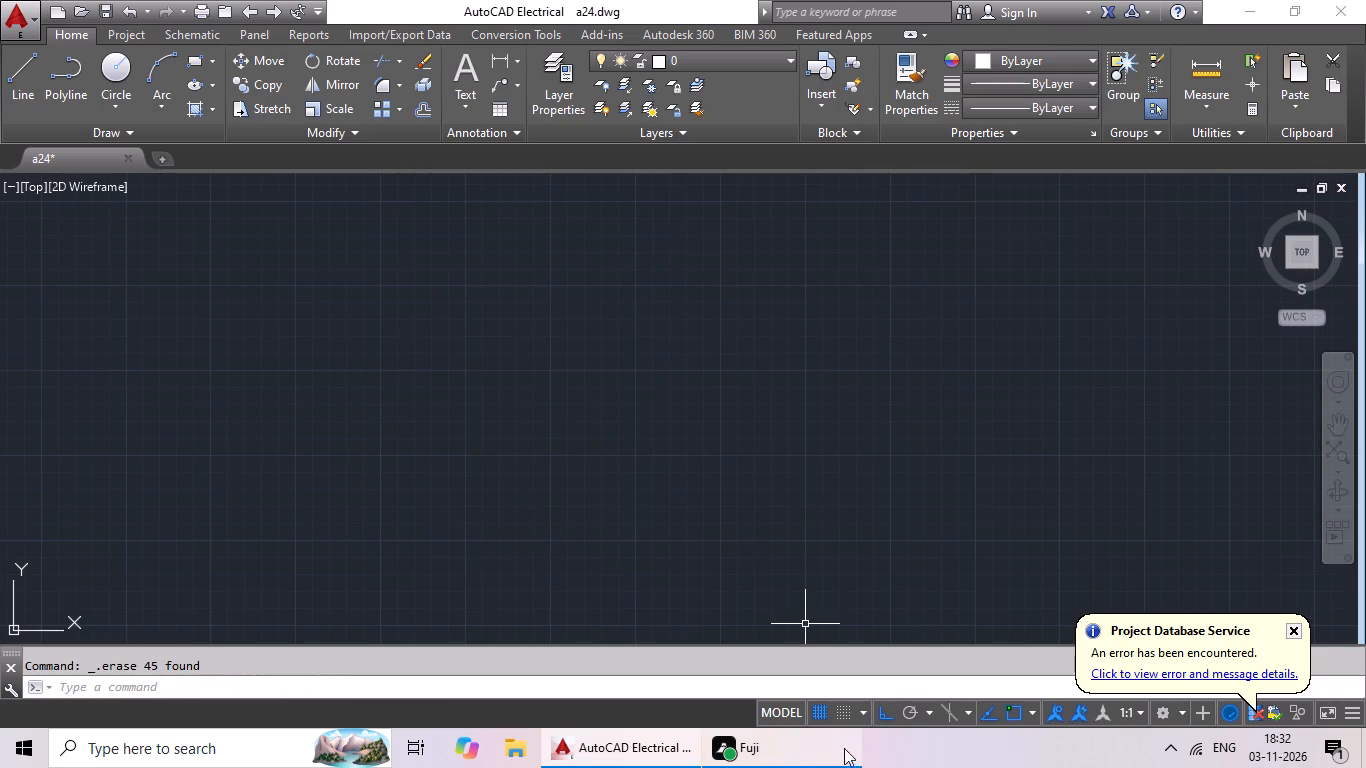
# Turn off the grid display.
pyautogui.click(823, 701)
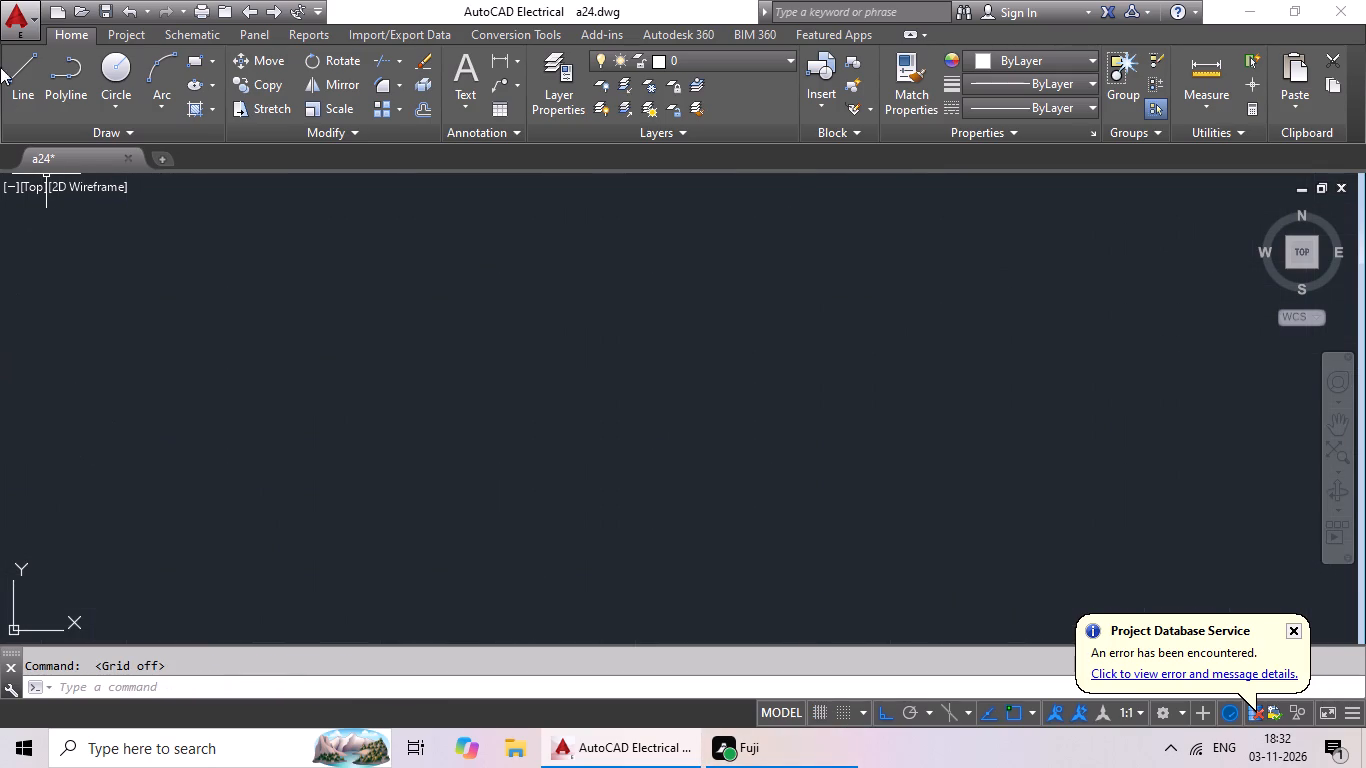
# Draw the floor plan's closed rectangular outline with lines, 45'8" wide and 53'8" high.
pyautogui.moveTo(14, 86); pyautogui.dragTo(15, 96)
pyautogui.click(314, 261)
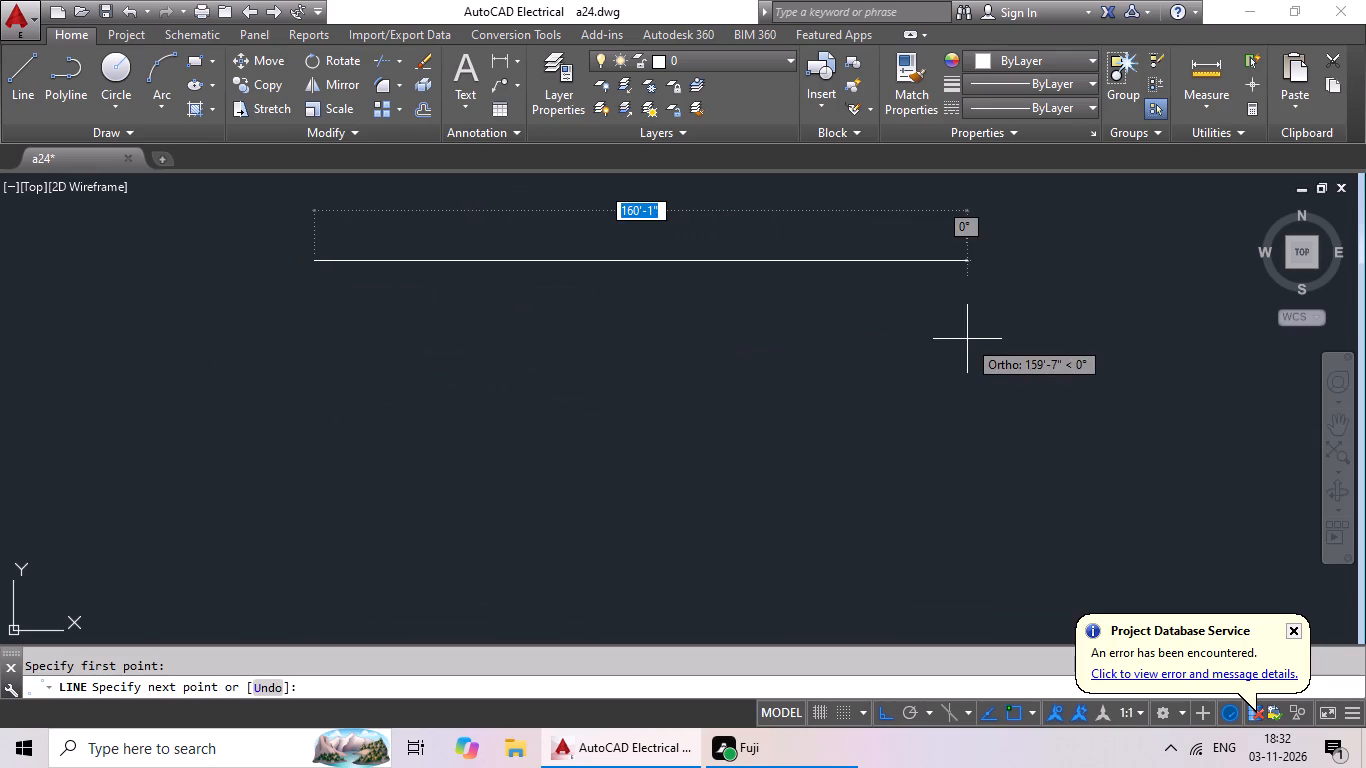
pyautogui.write('45\'8"')
pyautogui.press('Return')
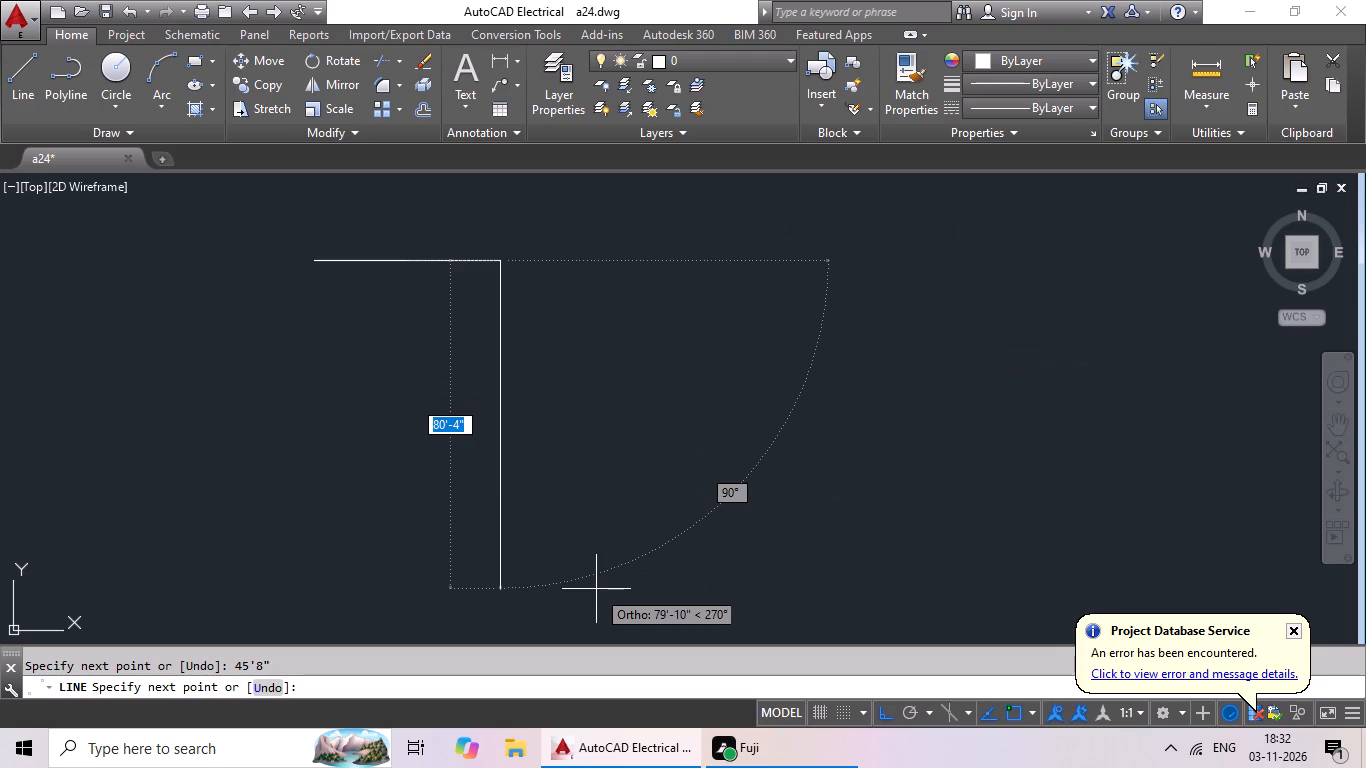
pyautogui.write('51')
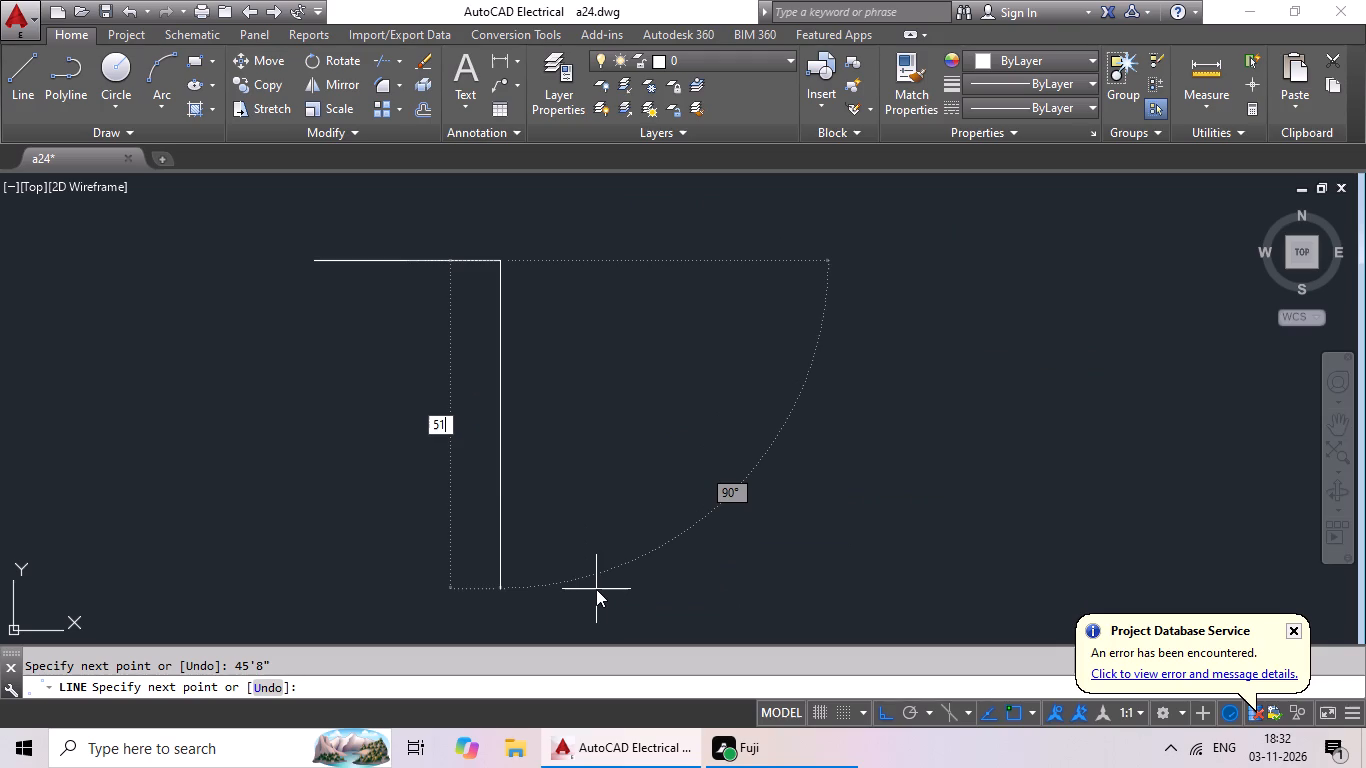
pyautogui.press('BackSpace')
pyautogui.write("3'8")
pyautogui.hotkey('shift', '"')
pyautogui.press('Return')
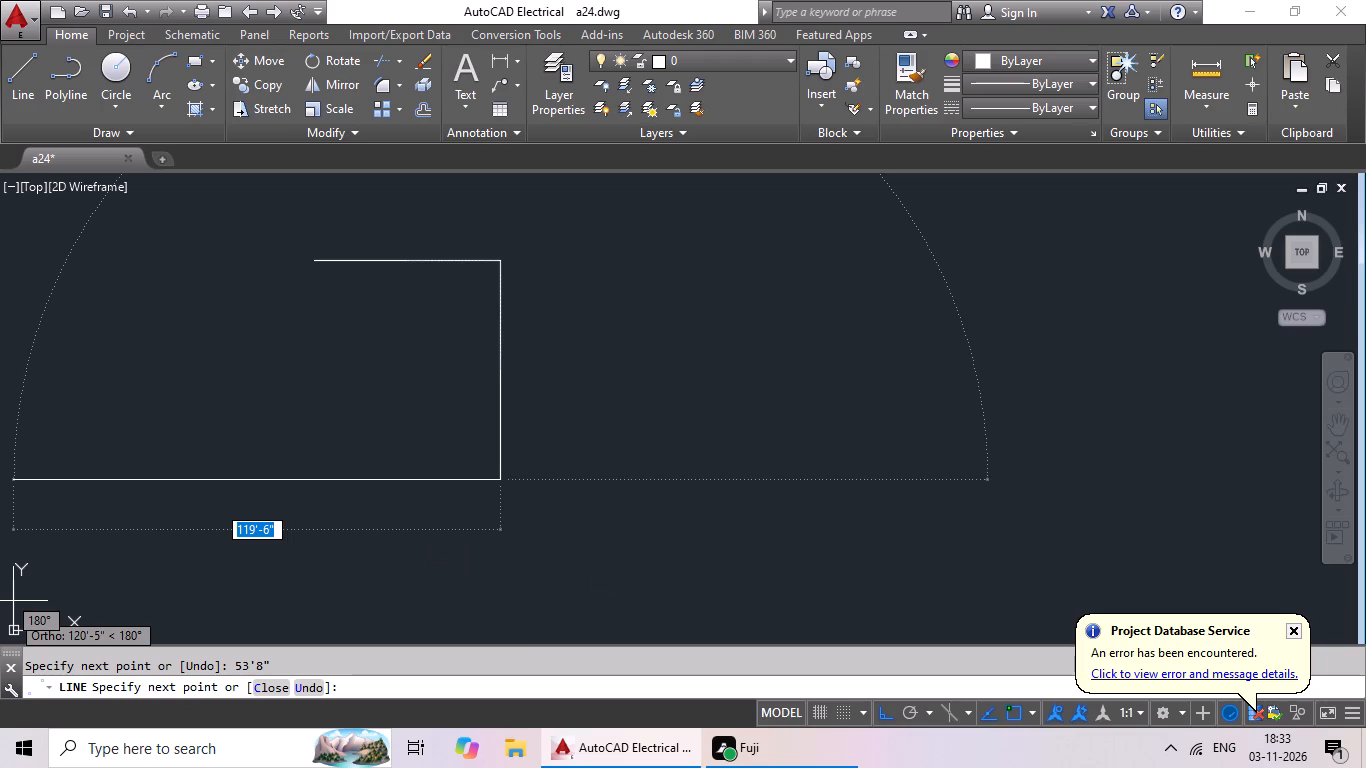
pyautogui.write("45'")
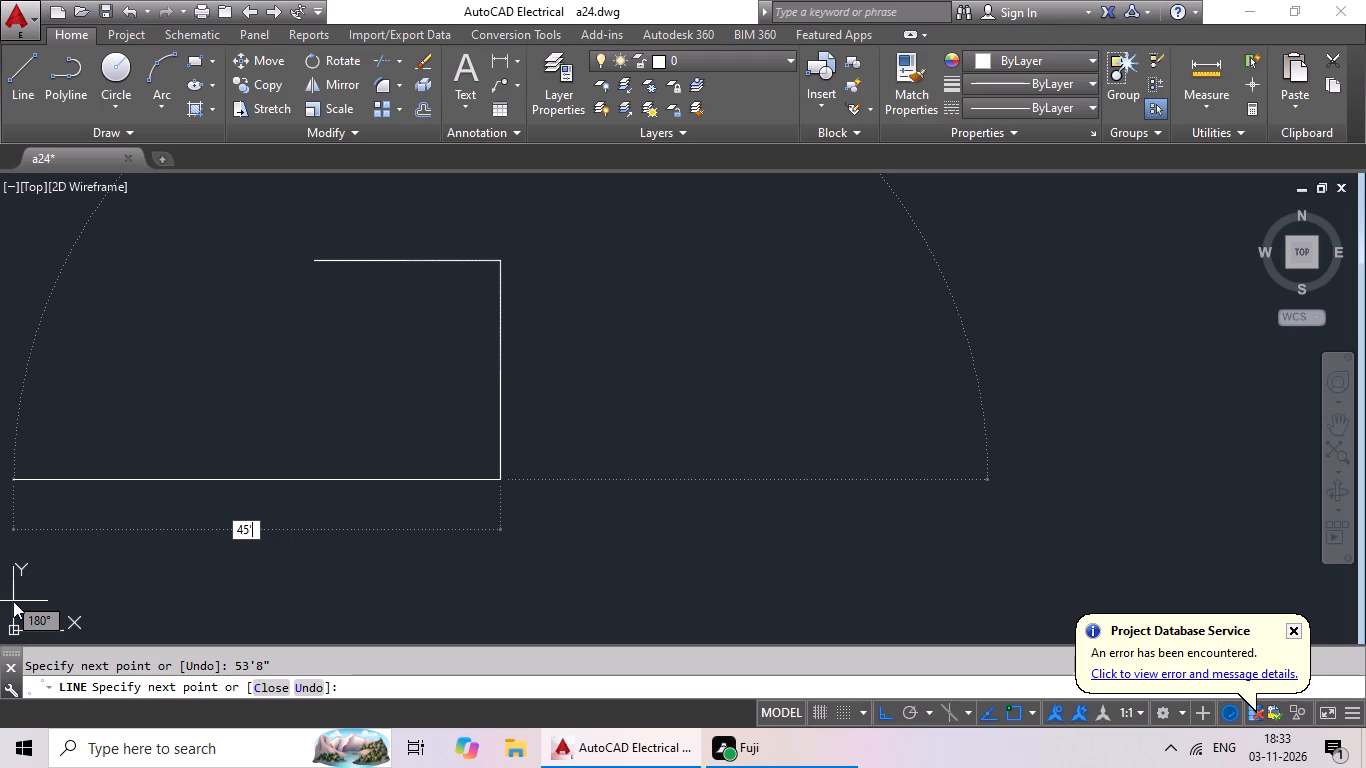
pyautogui.press('8')
pyautogui.hotkey('shift', '"')
pyautogui.press('Return')
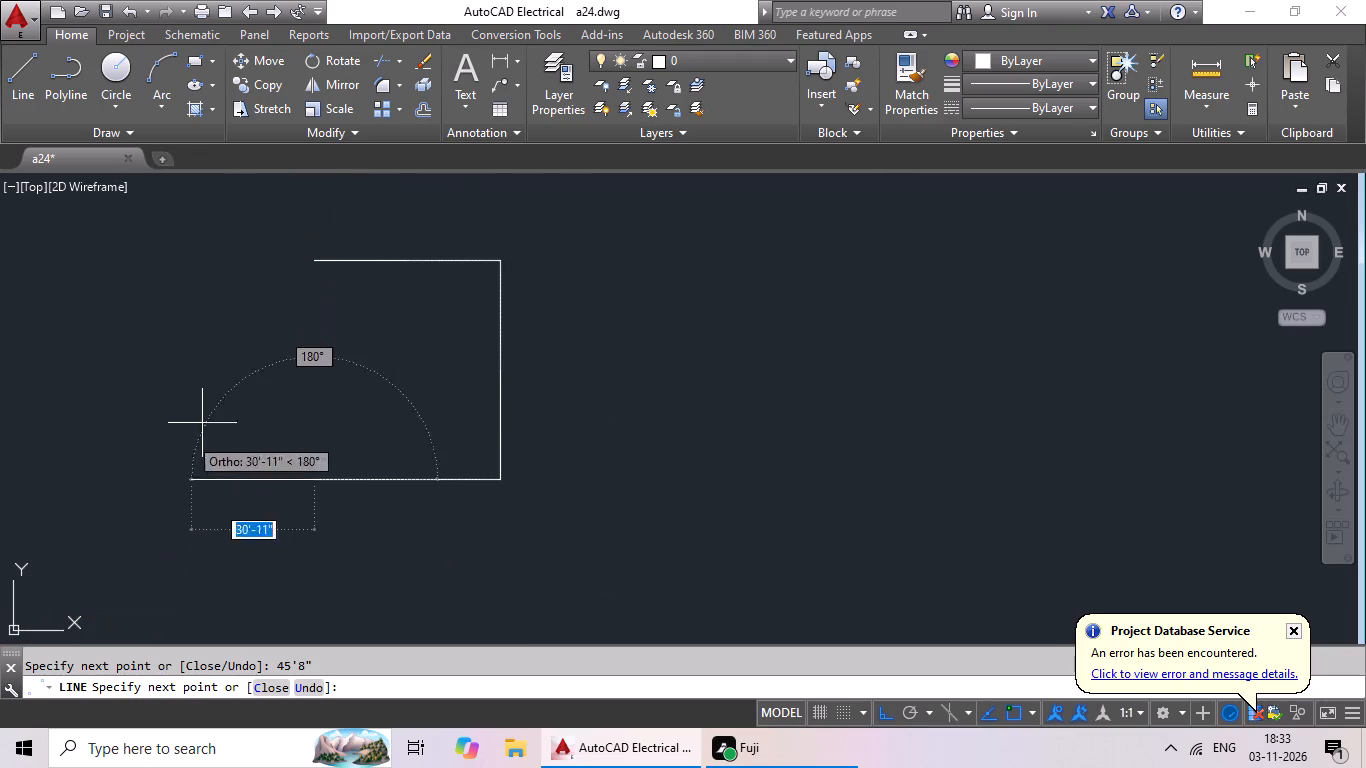
pyautogui.scroll(3, 336, 246)
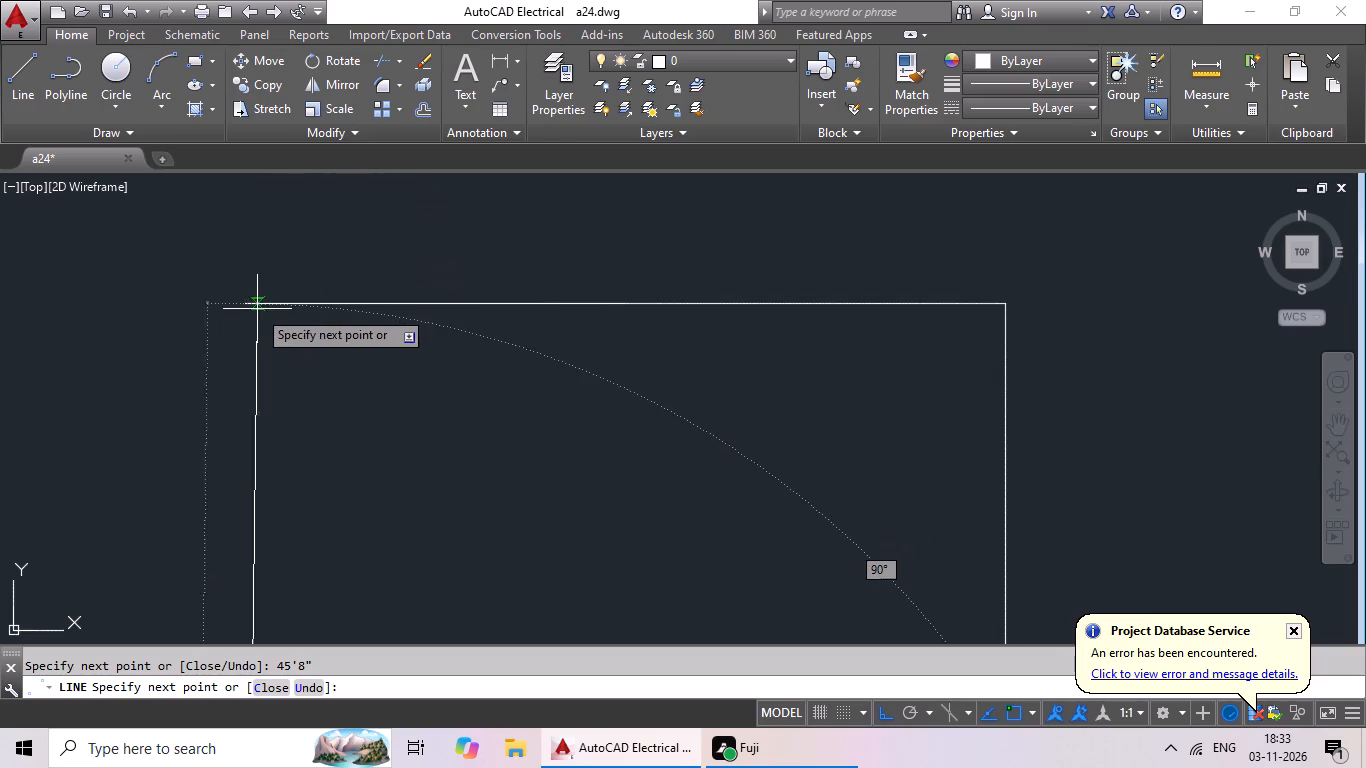
pyautogui.click(246, 300)
pyautogui.scroll(-4, 418, 336)
pyautogui.moveTo(418, 397); pyautogui.dragTo(429, 389, button='middle')
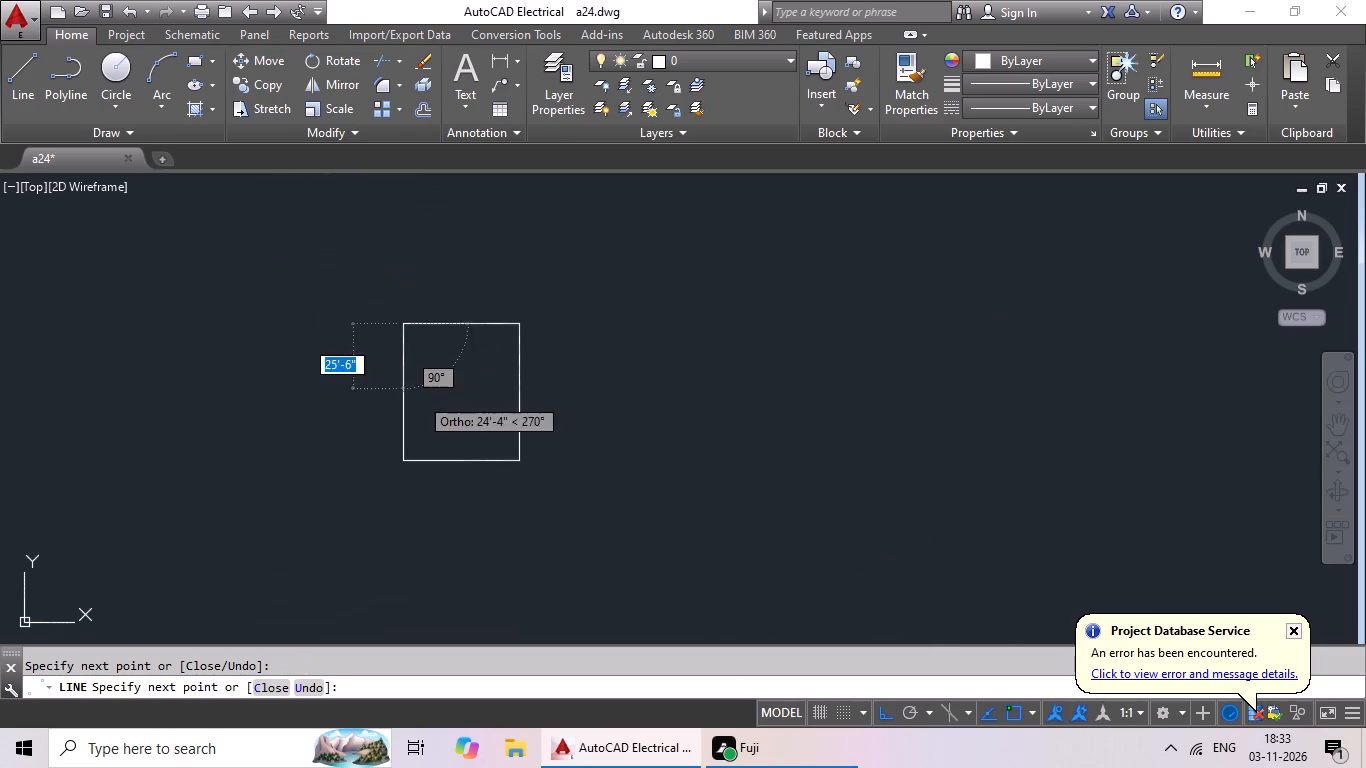
pyautogui.moveTo(429, 389); pyautogui.dragTo(430, 389, button='middle')
pyautogui.press('Escape')
# Offset all four outline lines 9" inward to form the outer walls.
pyautogui.scroll(3, 461, 358)
pyautogui.scroll(-2, 459, 368)
pyautogui.moveTo(459, 368); pyautogui.dragTo(432, 353, button='middle')
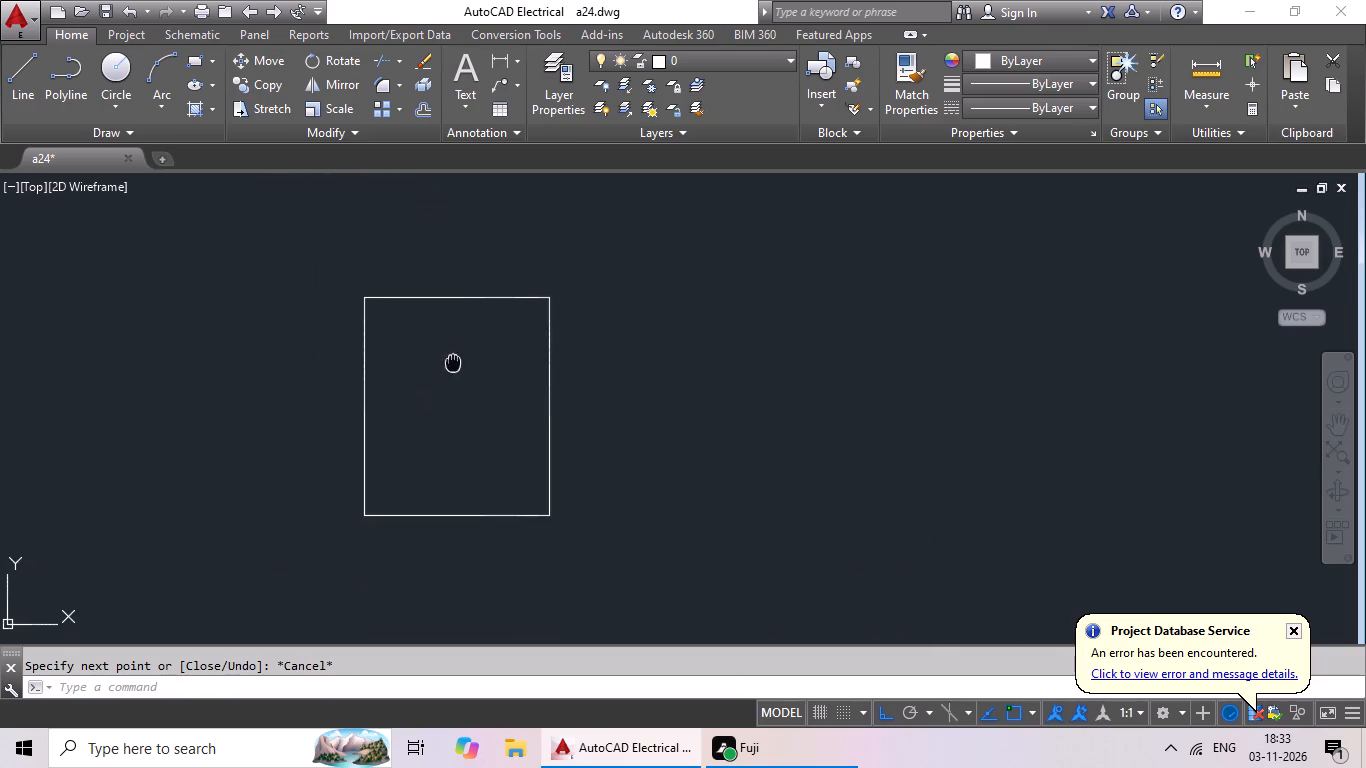
pyautogui.moveTo(432, 353); pyautogui.dragTo(411, 346, button='middle')
pyautogui.scroll(1, 408, 370)
pyautogui.press('Escape')
pyautogui.press('Escape')
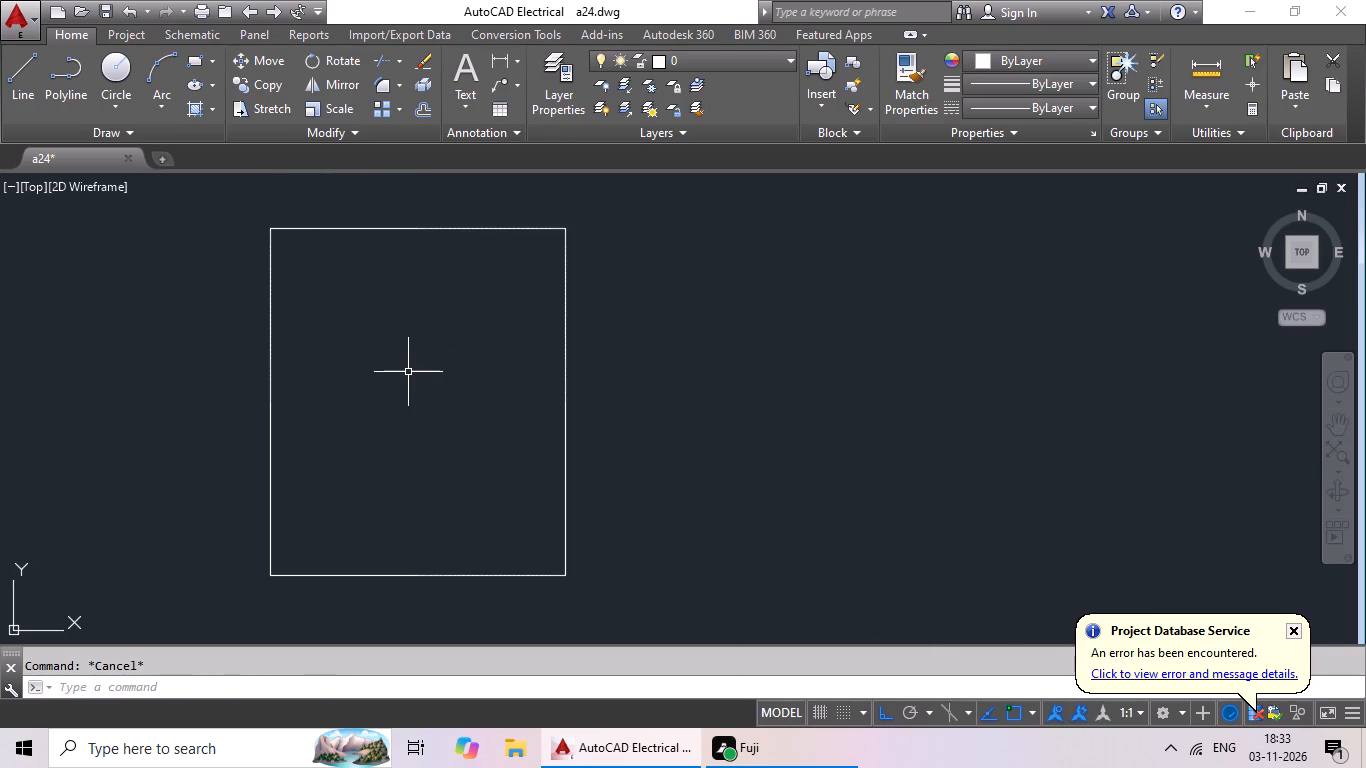
pyautogui.press('o')
pyautogui.press('Return')
pyautogui.write('9"')
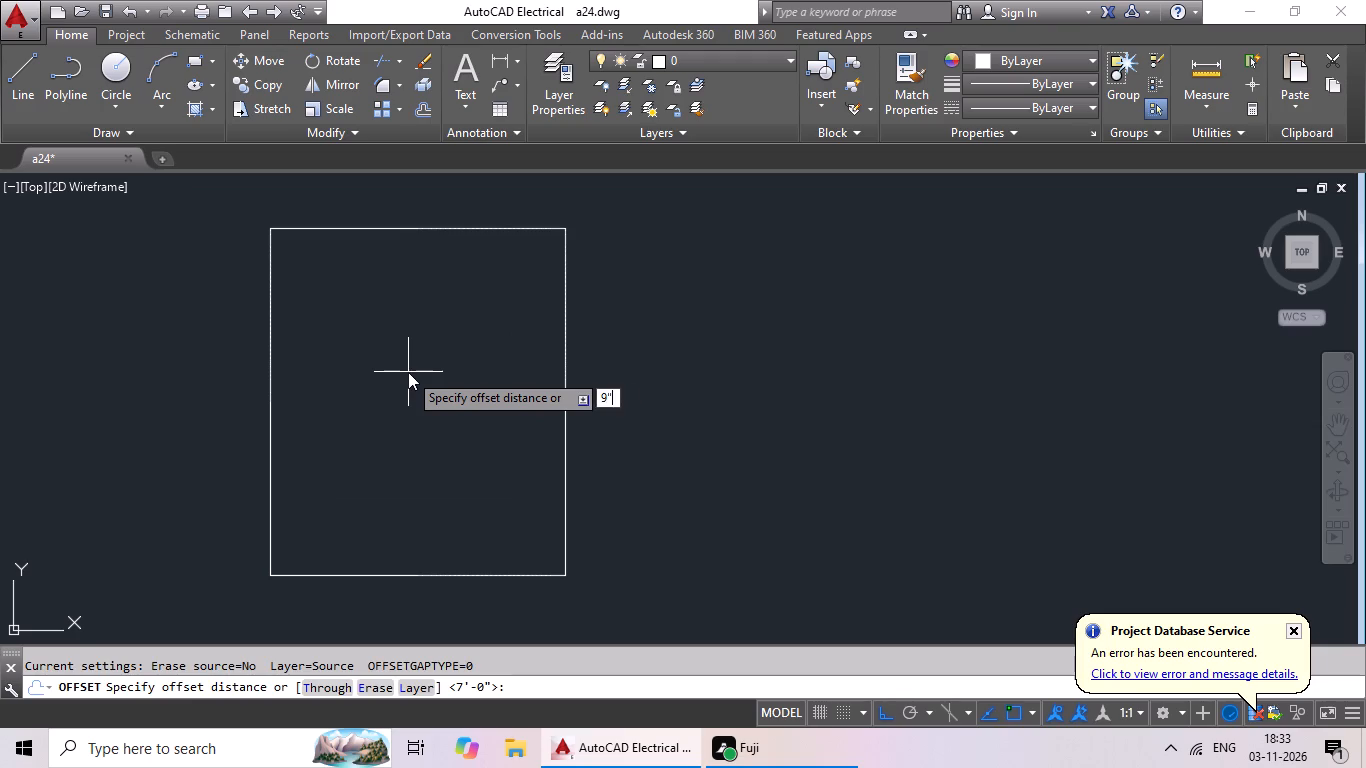
pyautogui.press('Return')
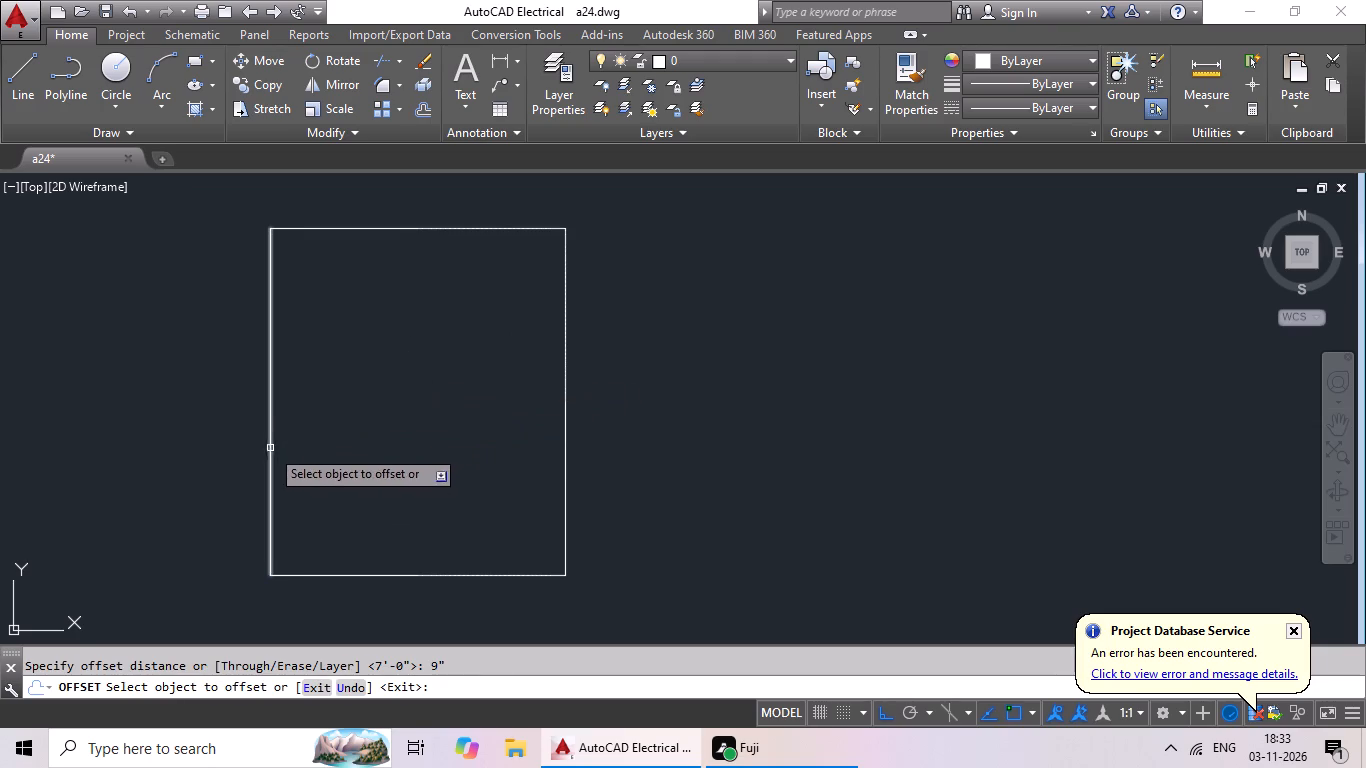
pyautogui.moveTo(270, 448); pyautogui.dragTo(318, 435)
pyautogui.moveTo(374, 422); pyautogui.dragTo(398, 398)
pyautogui.click(483, 230)
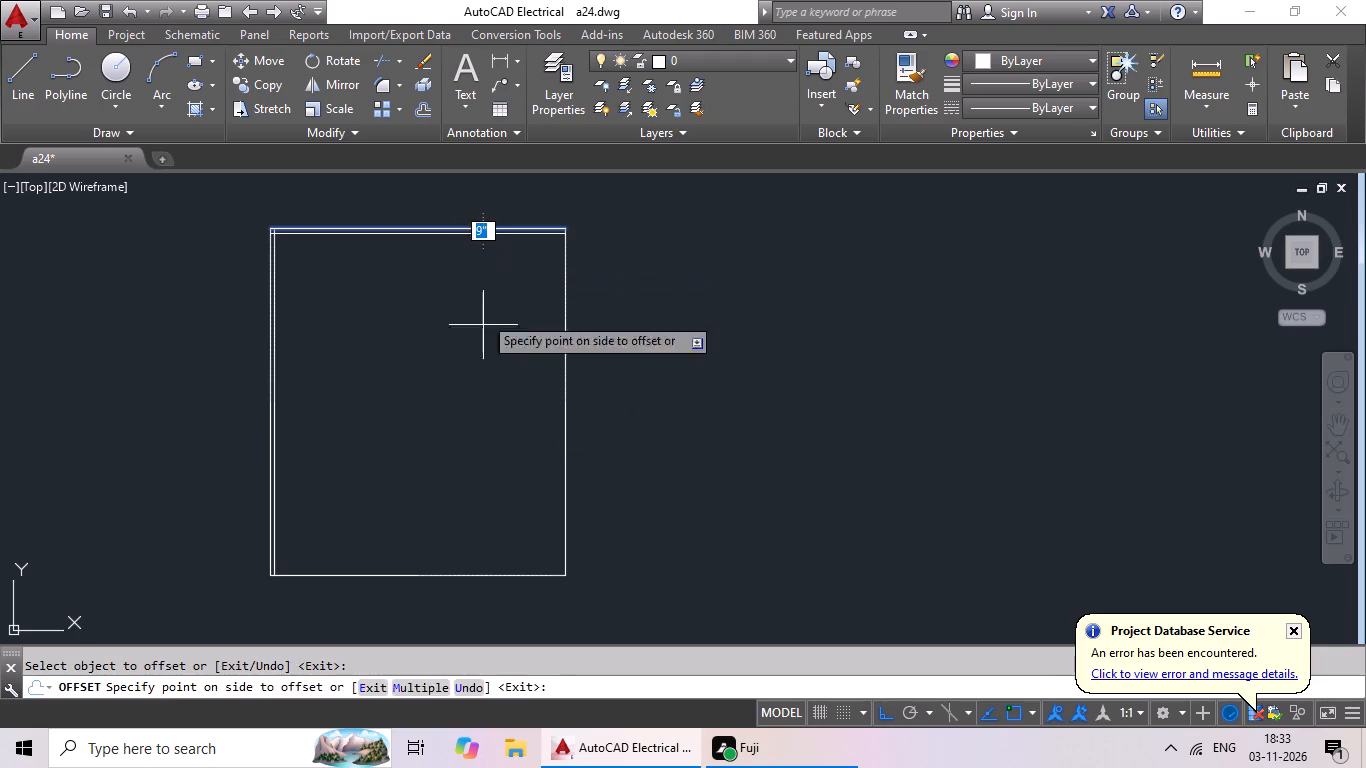
pyautogui.click(483, 354)
pyautogui.moveTo(564, 333); pyautogui.dragTo(532, 350)
pyautogui.click(369, 396)
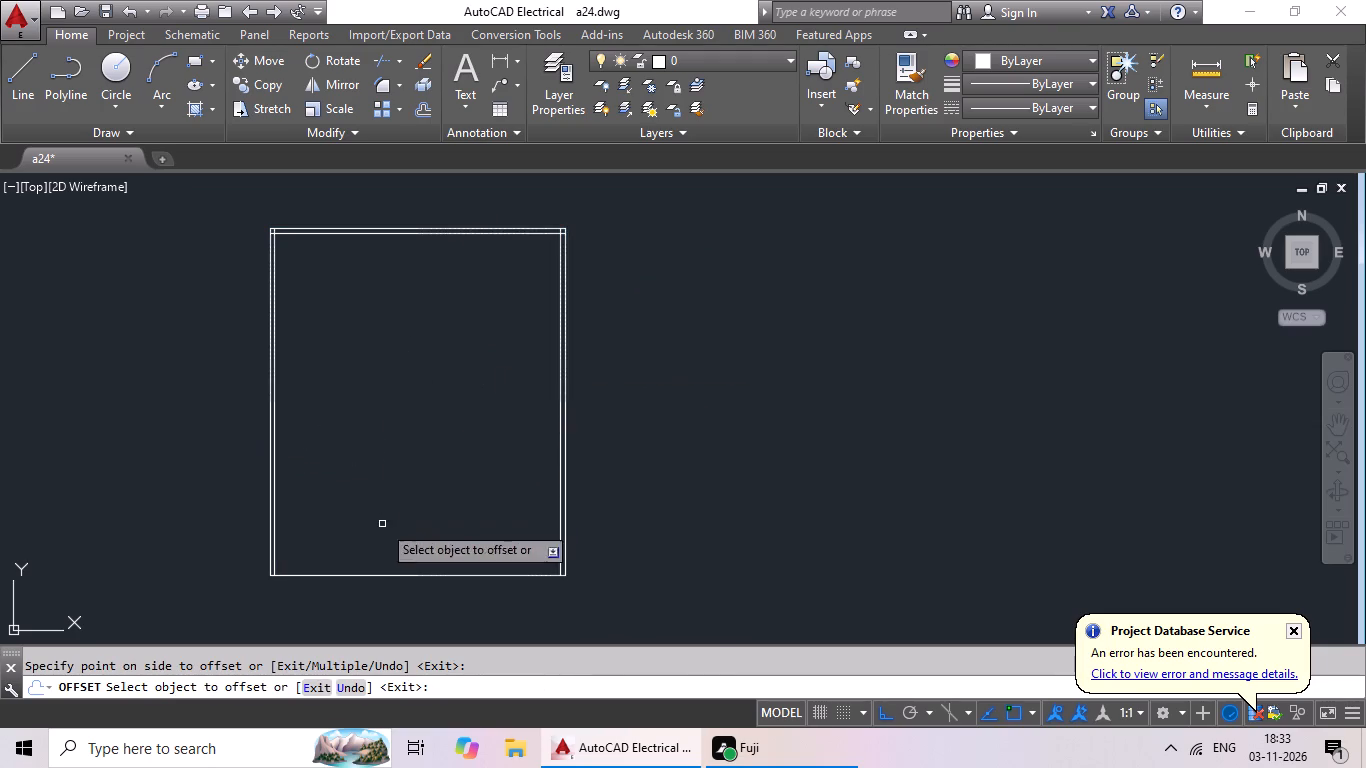
pyautogui.moveTo(390, 575); pyautogui.dragTo(407, 546)
pyautogui.click(431, 492)
pyautogui.moveTo(463, 401); pyautogui.dragTo(472, 454, button='middle')
pyautogui.press('Escape')
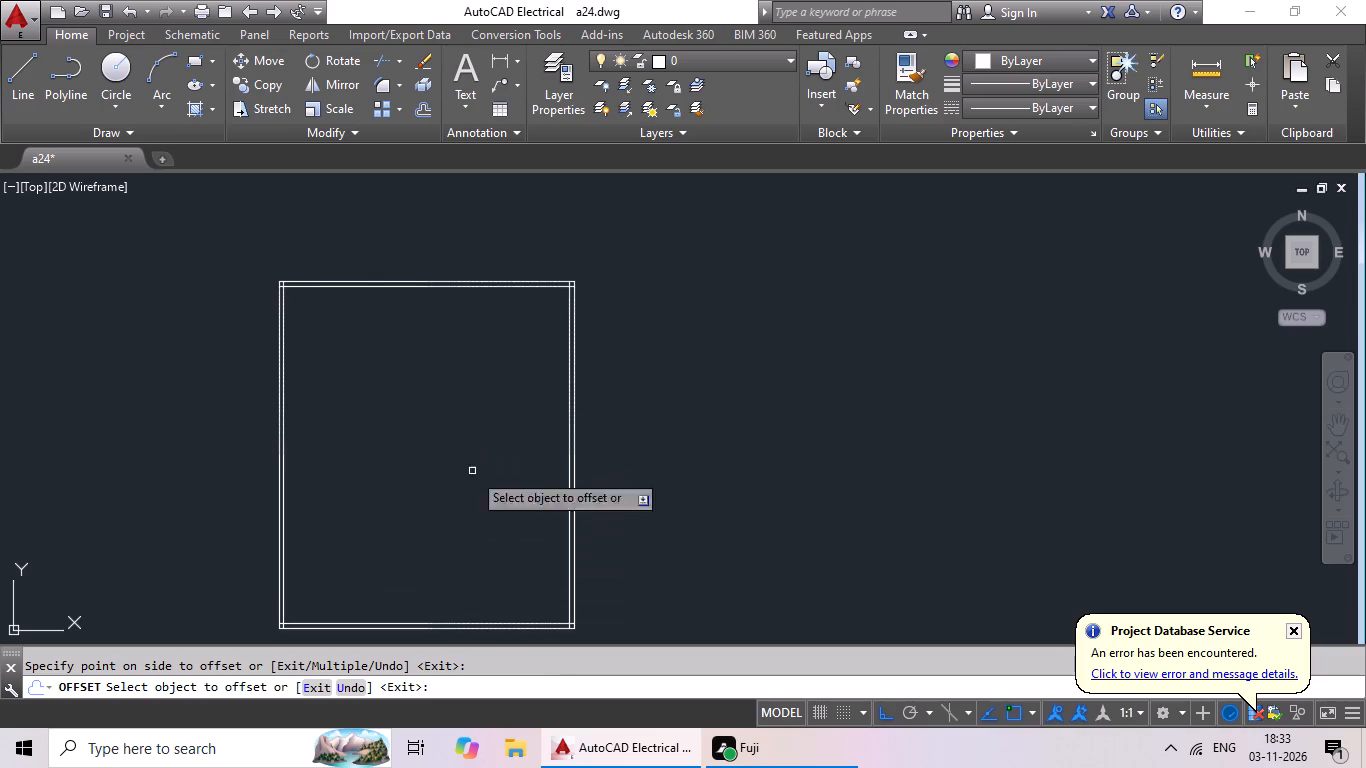
pyautogui.press('Escape')
pyautogui.press('Escape')
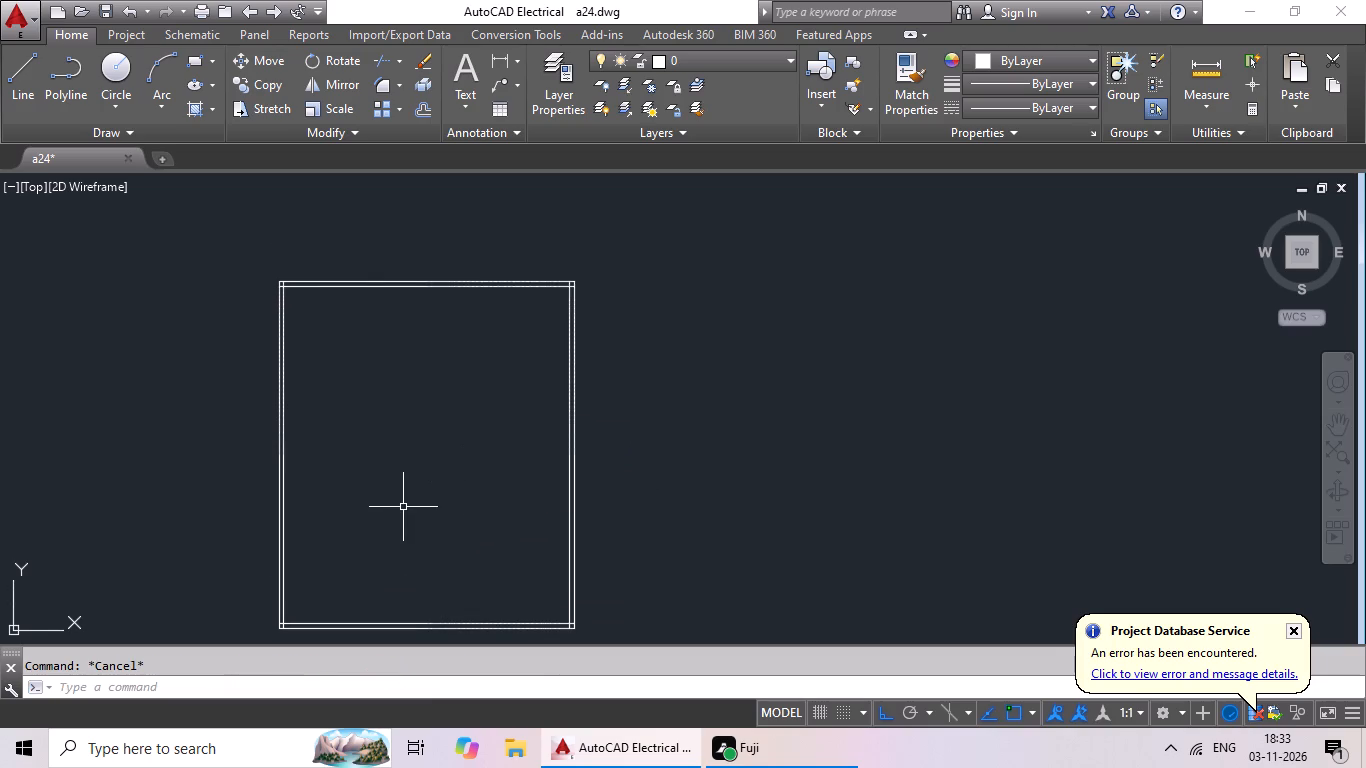
# Offset the left outer wall's inner line 8' into the plan for the first vertical partition.
pyautogui.press('o')
pyautogui.press('Return')
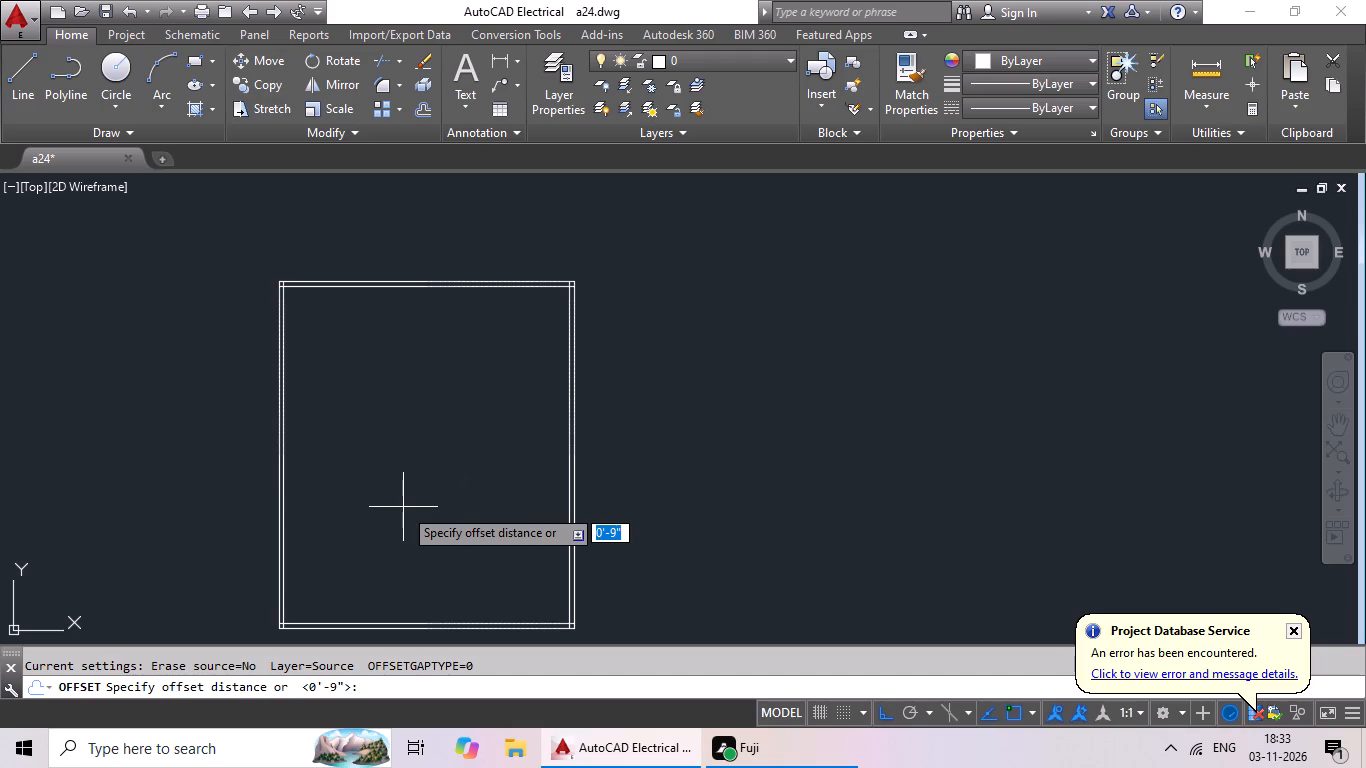
pyautogui.write("8'")
pyautogui.press('Return')
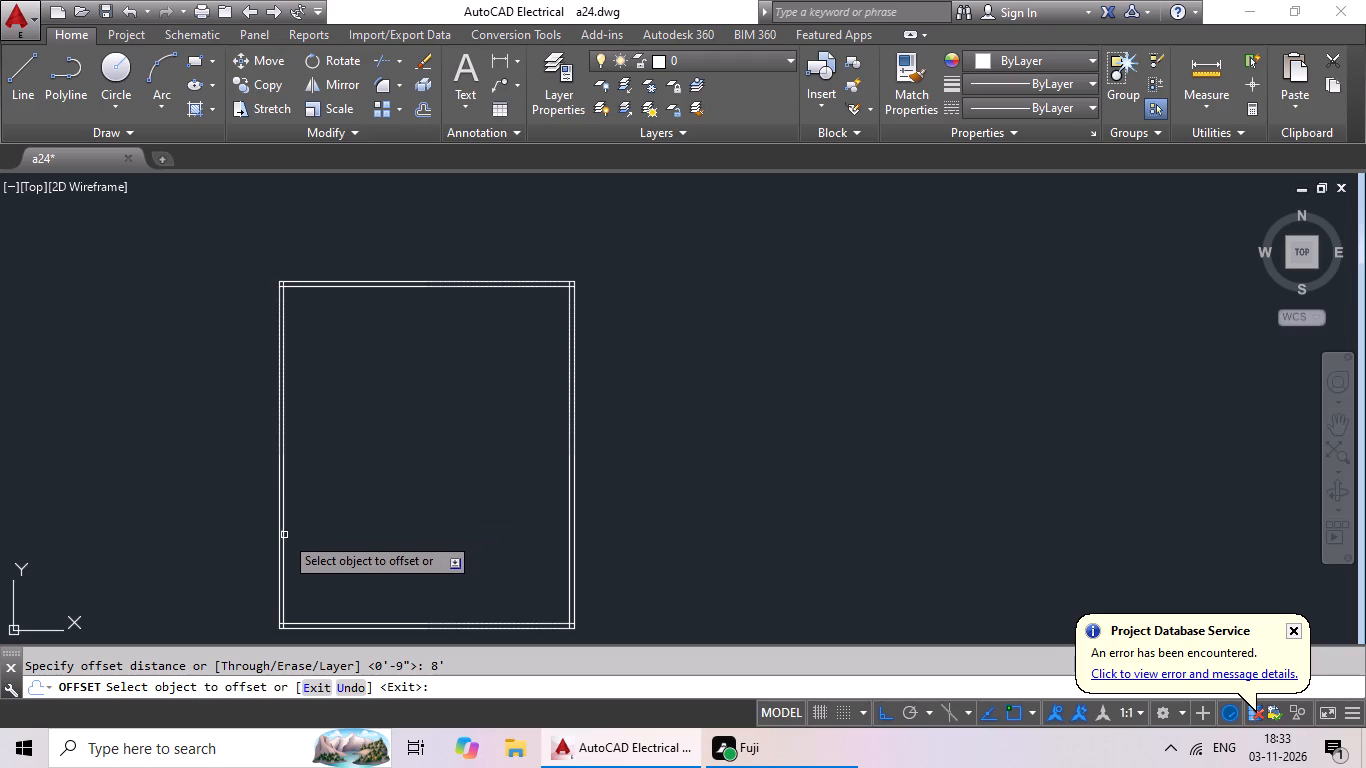
pyautogui.click(283, 540)
pyautogui.click(401, 521)
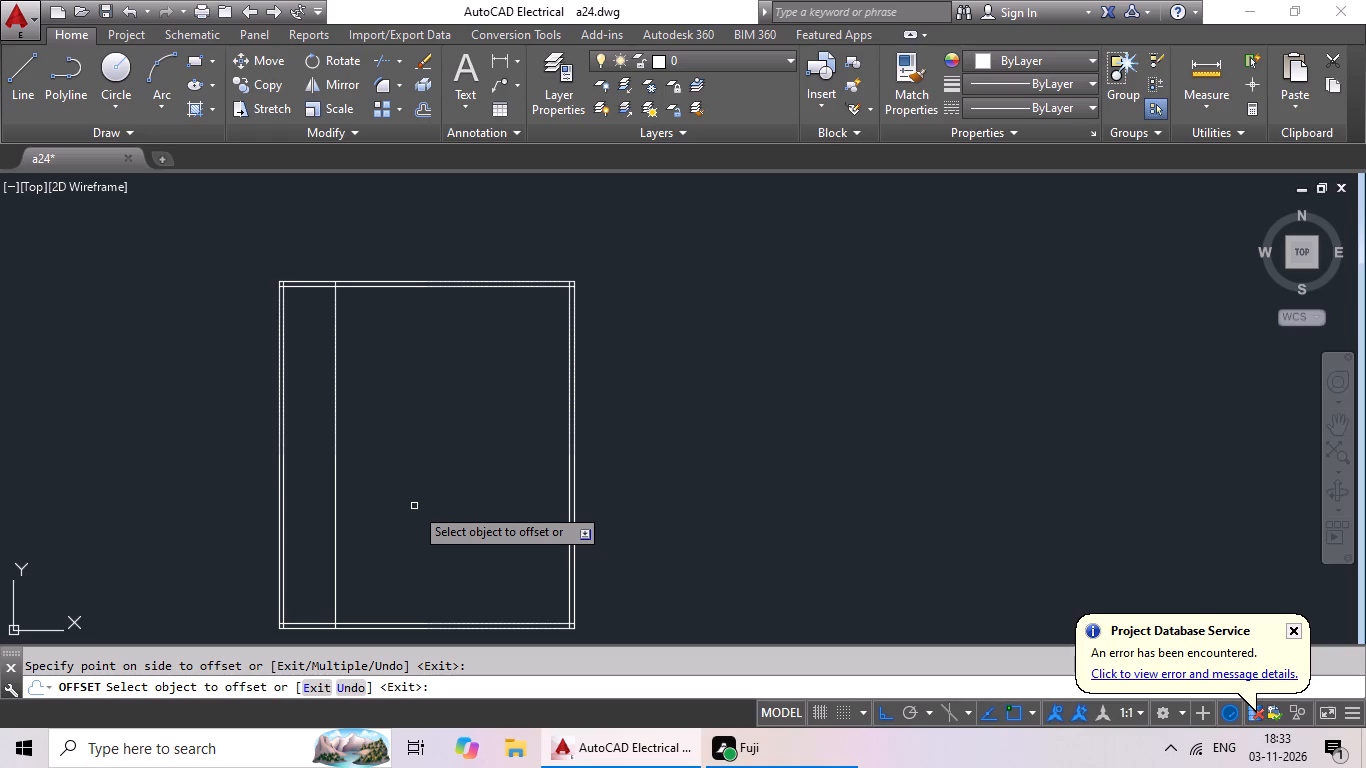
pyautogui.press('Escape')
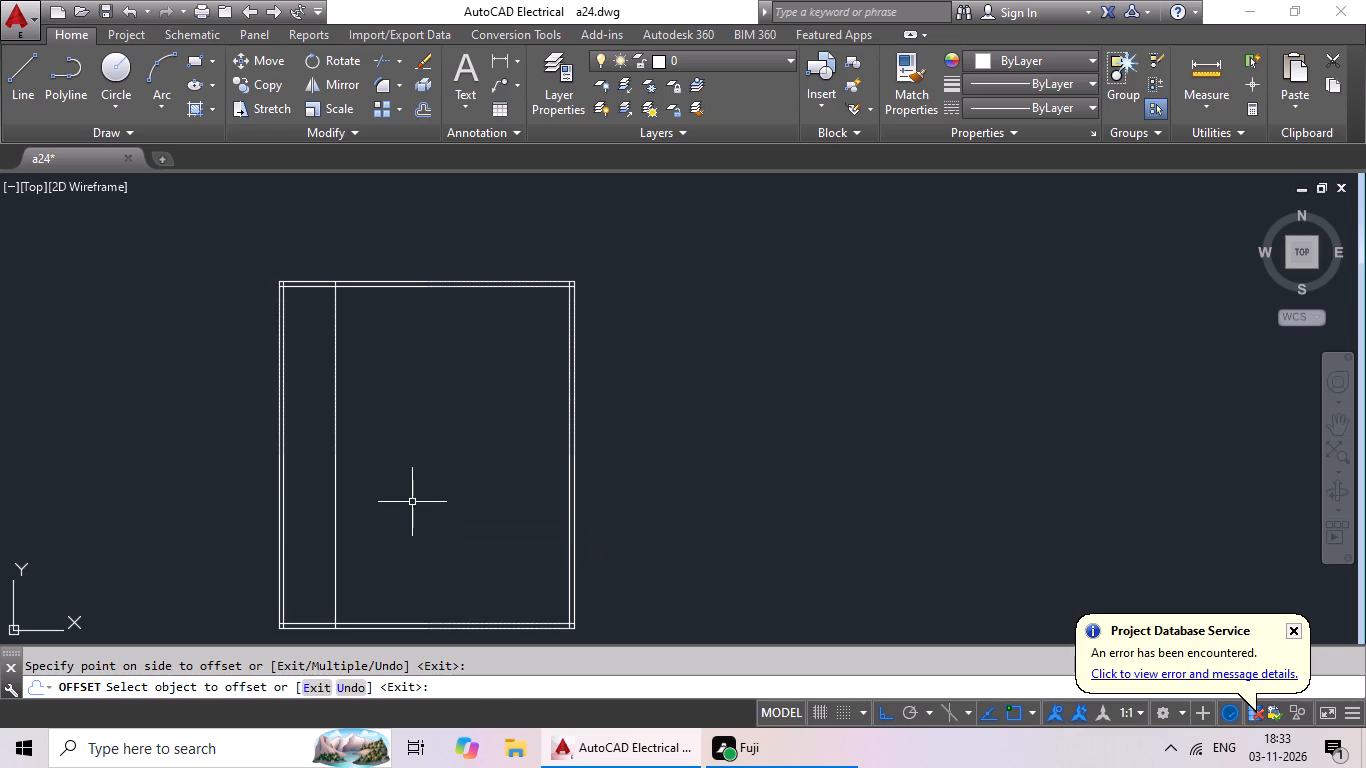
# Offset the first vertical partition line 6" to the right to give the partition its thickness.
pyautogui.press('o')
pyautogui.press('Return')
pyautogui.write('6"')
pyautogui.press('Return')
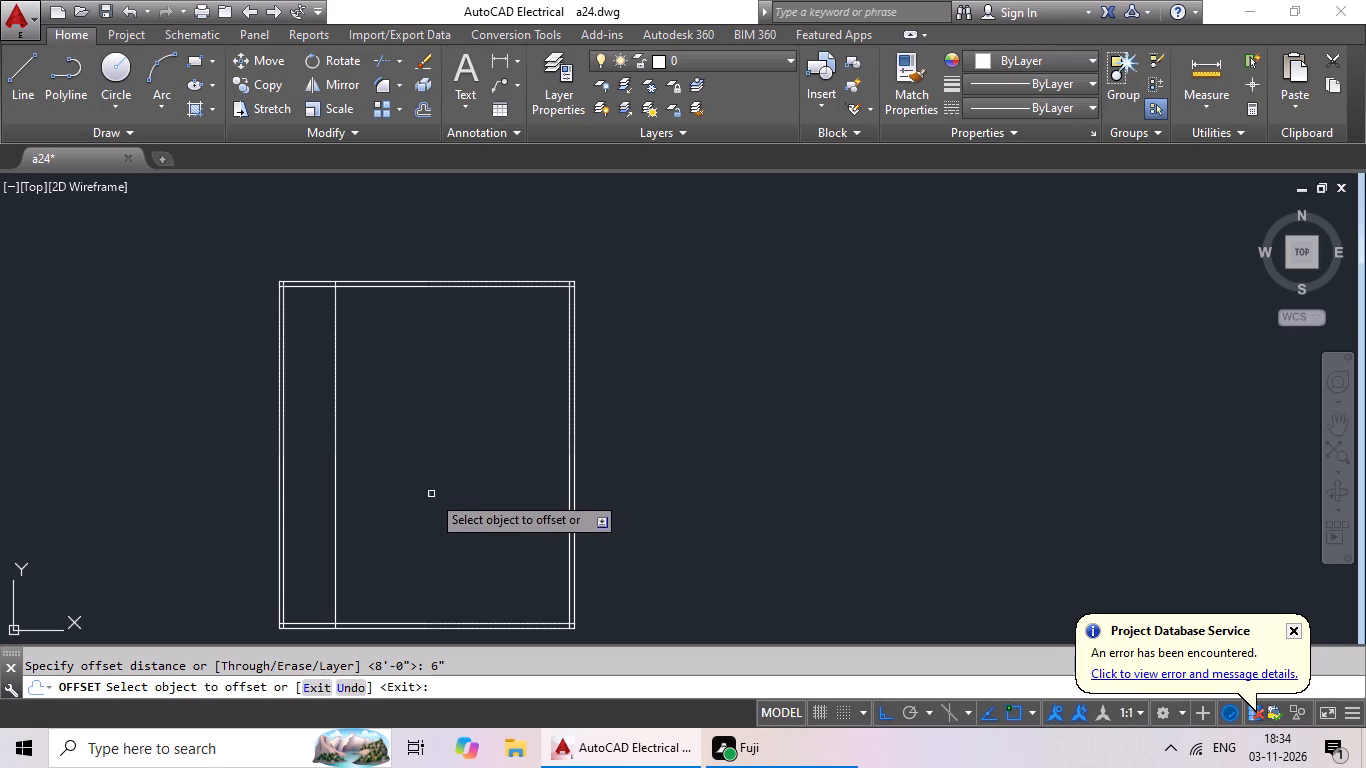
pyautogui.click(334, 516)
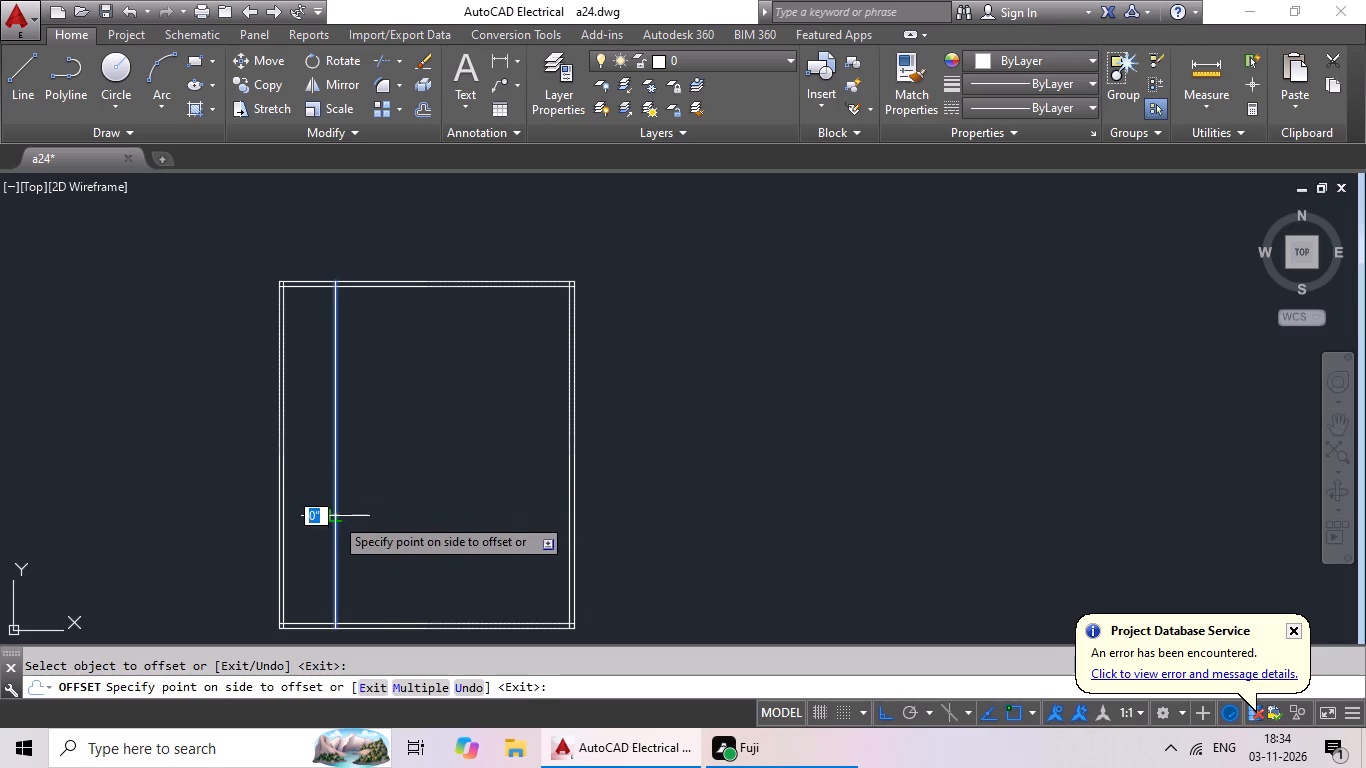
pyautogui.click(392, 476)
pyautogui.moveTo(388, 363); pyautogui.dragTo(345, 510, button='middle')
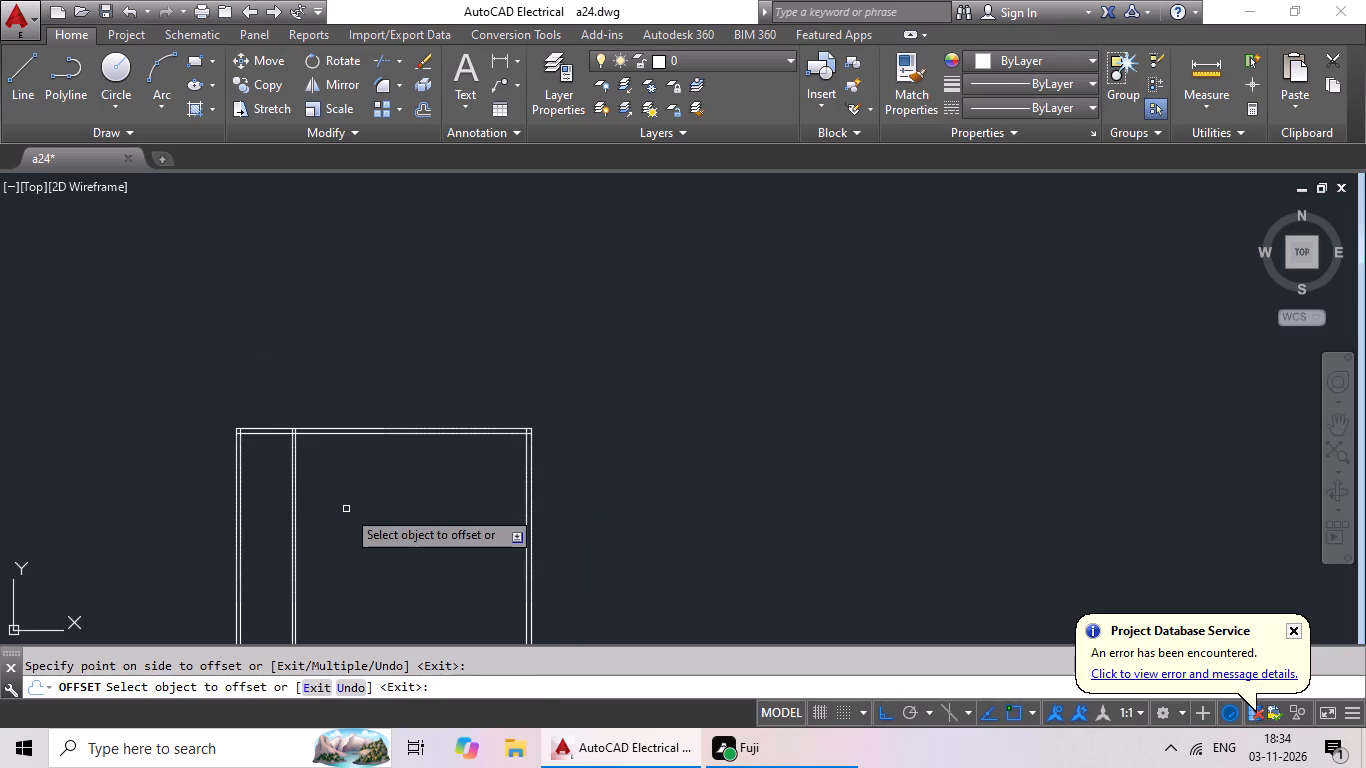
pyautogui.scroll(1, 346, 509)
pyautogui.press('Escape')
pyautogui.press('Escape')
# Offset the first partition's right-hand line 4' to the right for the second vertical partition.
pyautogui.press('o')
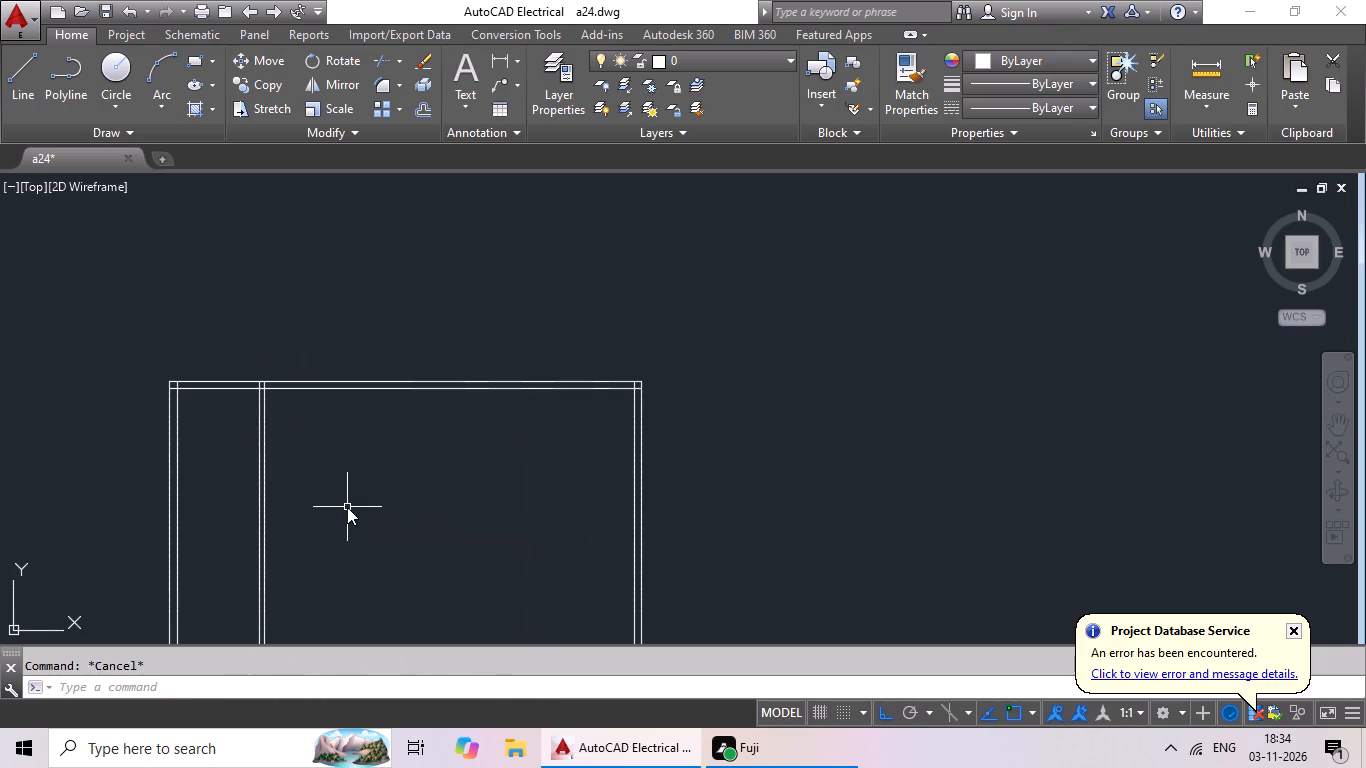
pyautogui.press('Return')
pyautogui.write("4'")
pyautogui.press('Return')
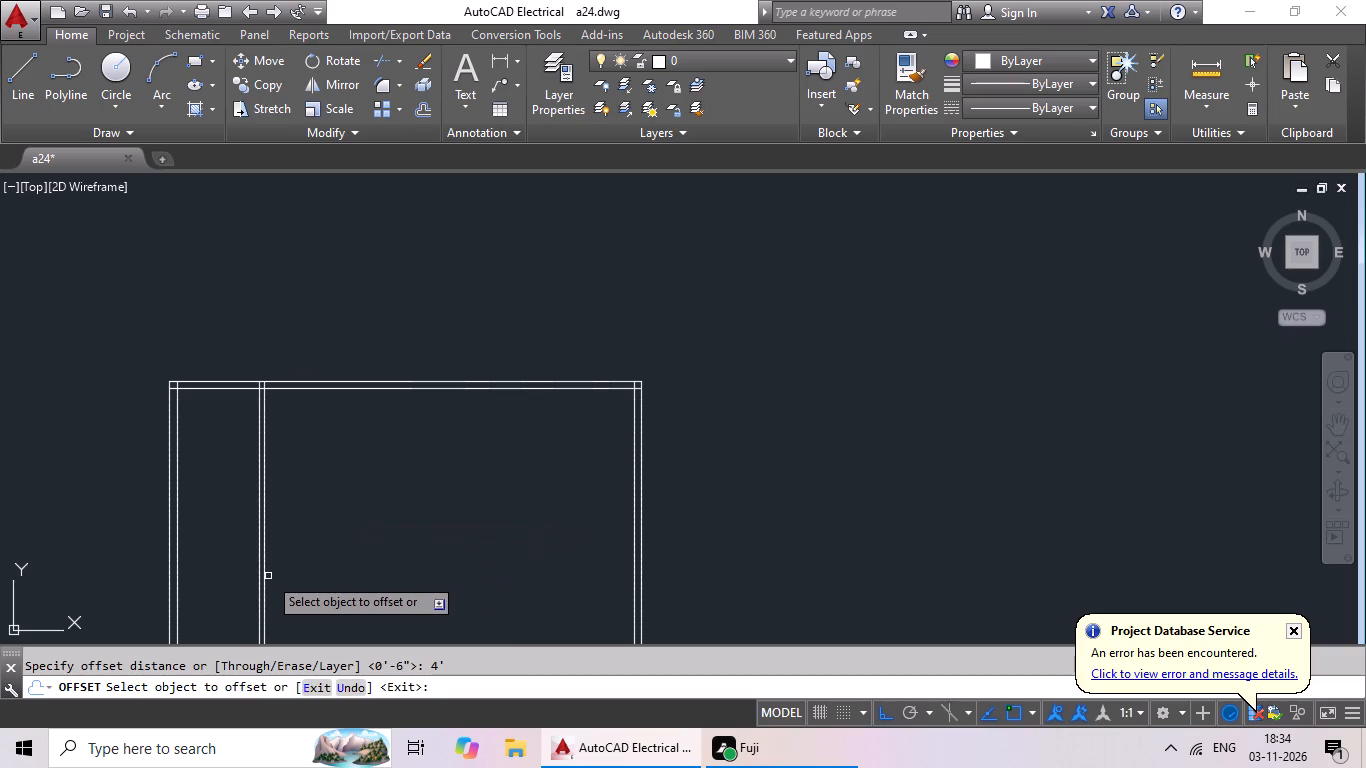
pyautogui.moveTo(266, 579); pyautogui.dragTo(349, 565)
pyautogui.click(360, 562)
pyautogui.press('Escape')
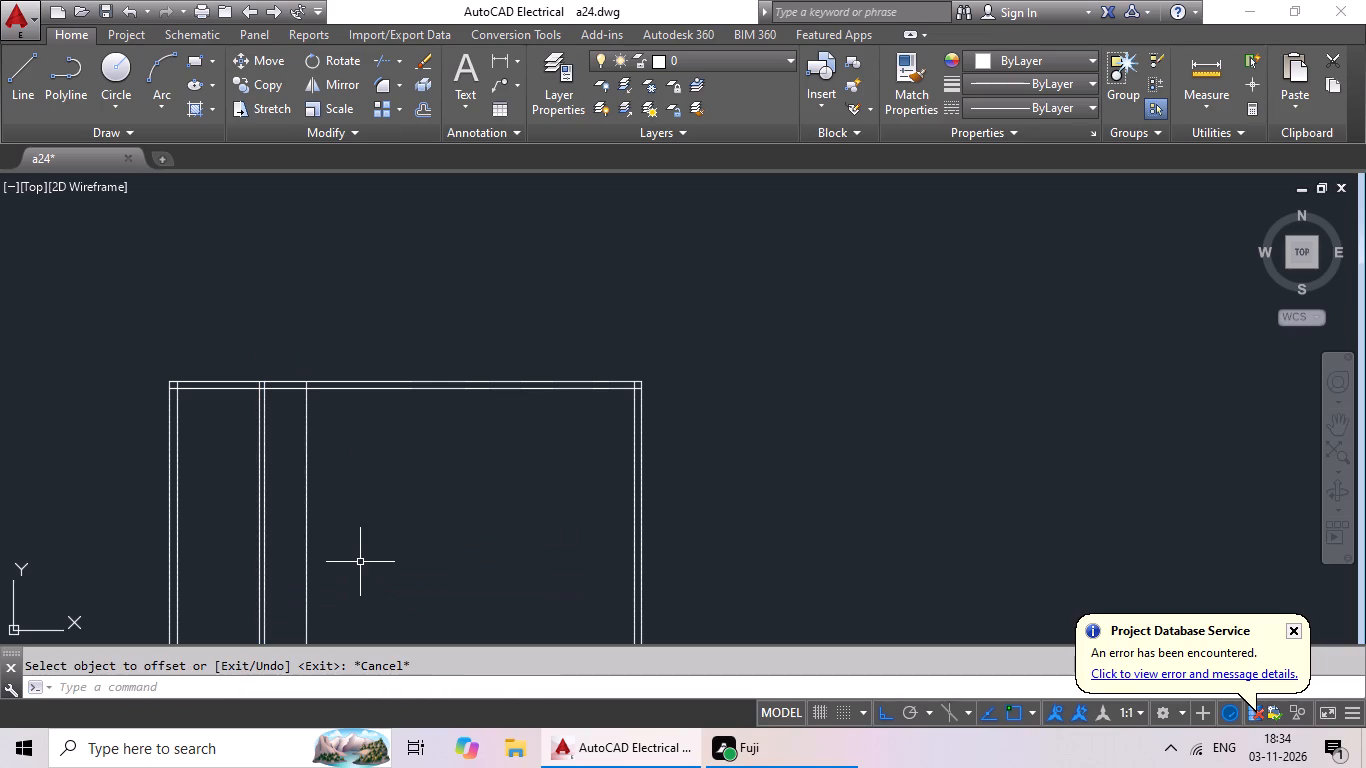
# Offset the second vertical partition line 6" to the right to give the partition its thickness.
pyautogui.press('o')
pyautogui.press('Return')
pyautogui.write('6"')
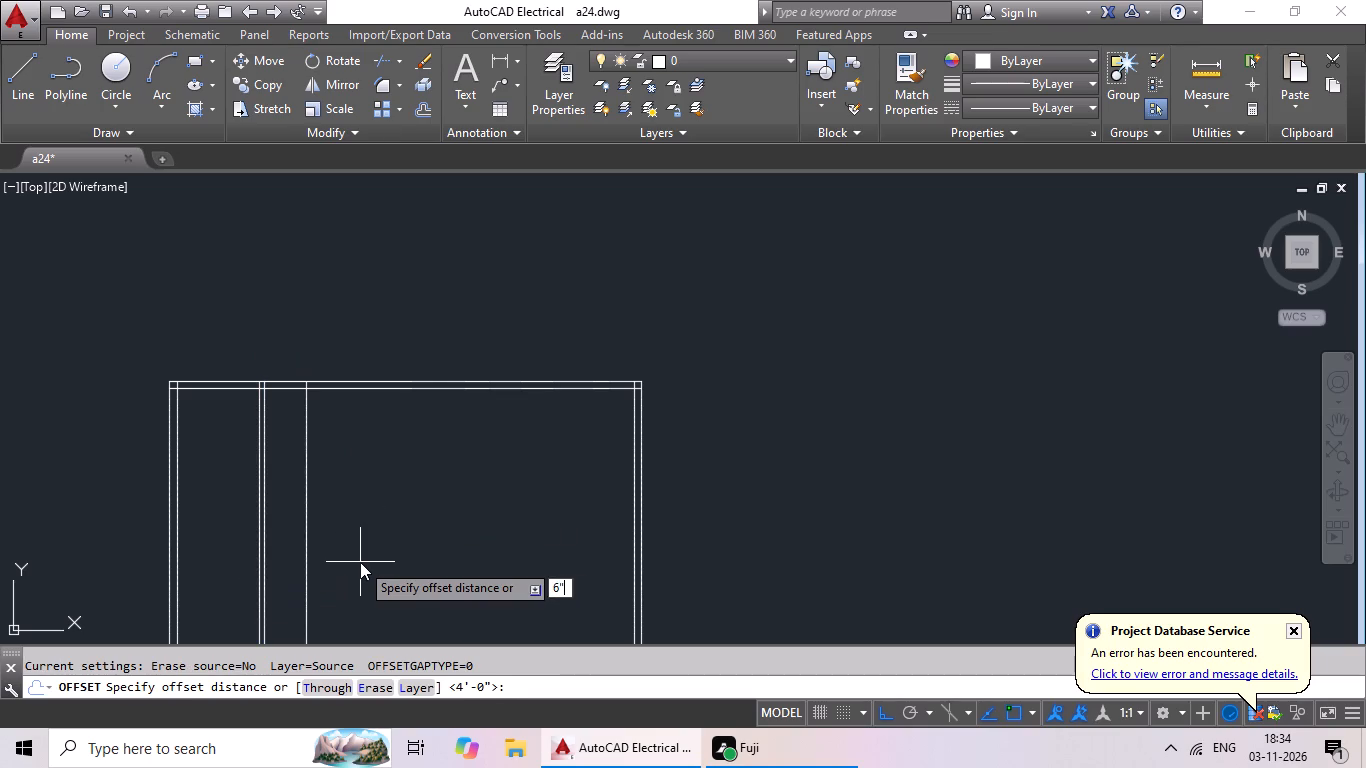
pyautogui.press('Return')
pyautogui.moveTo(307, 566); pyautogui.dragTo(317, 566)
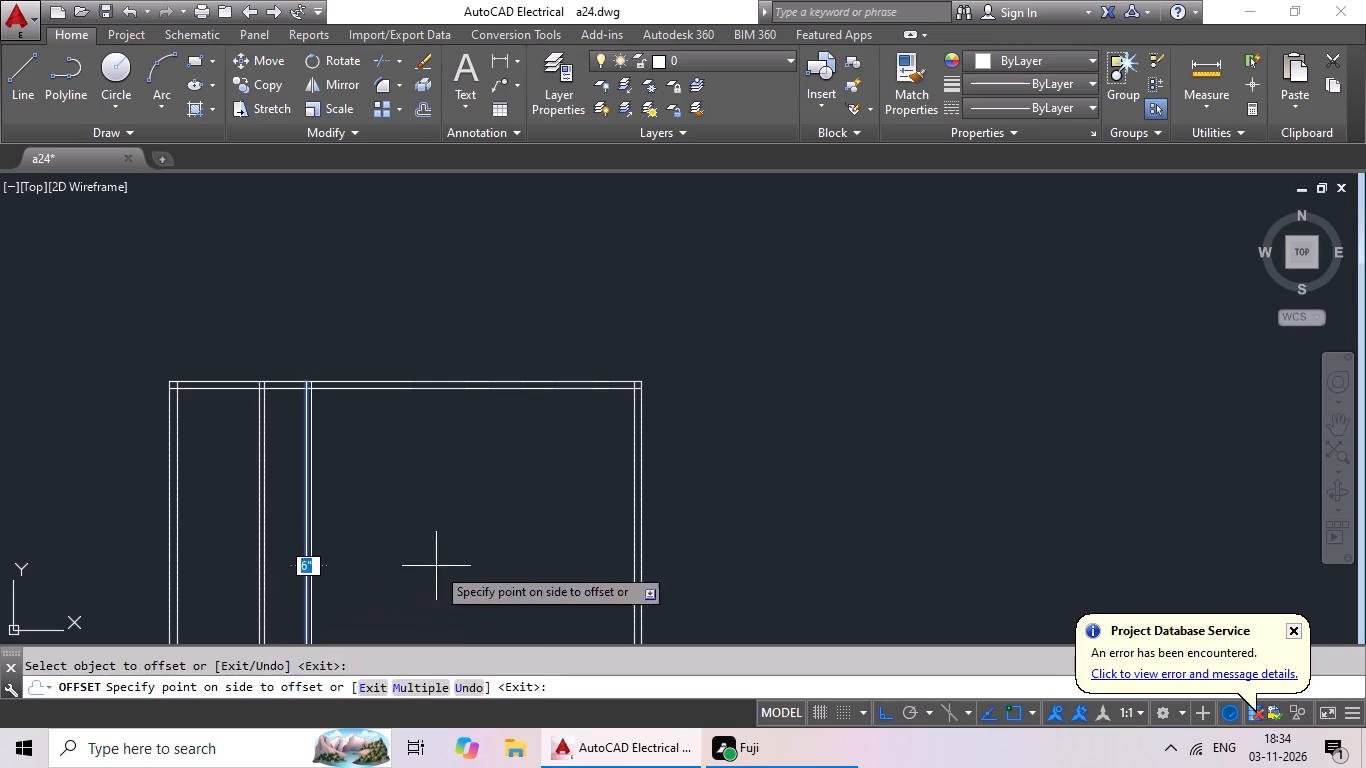
pyautogui.click(437, 565)
pyautogui.press('Escape')
pyautogui.press('Escape')
# Offset the second partition's right-hand line 8' to the right for the third vertical partition.
pyautogui.press('o')
pyautogui.press('Return')
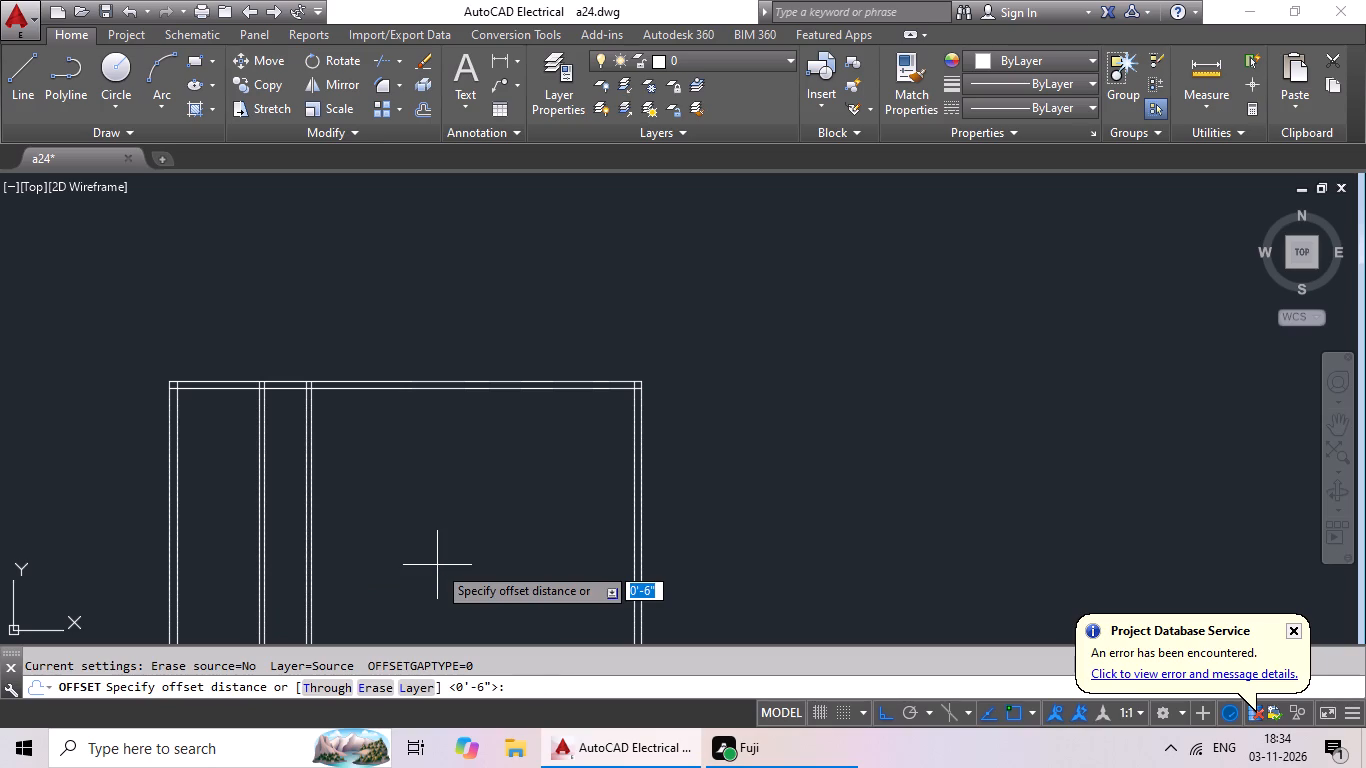
pyautogui.write("8'")
pyautogui.press('Return')
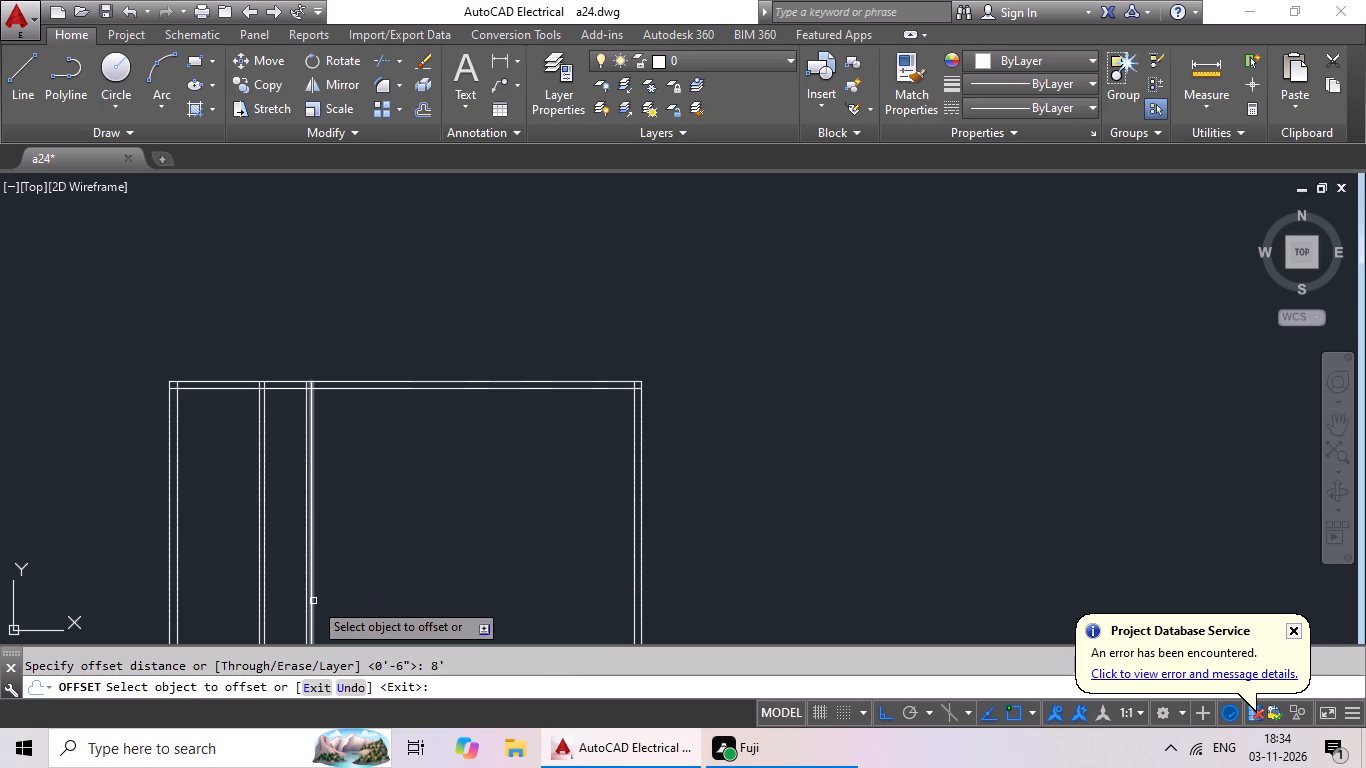
pyautogui.moveTo(313, 601); pyautogui.dragTo(353, 593)
pyautogui.click(569, 585)
pyautogui.press('Escape')
pyautogui.press('Escape')
# Offset the third vertical partition line 6" to the right to give the partition its thickness.
pyautogui.press('o')
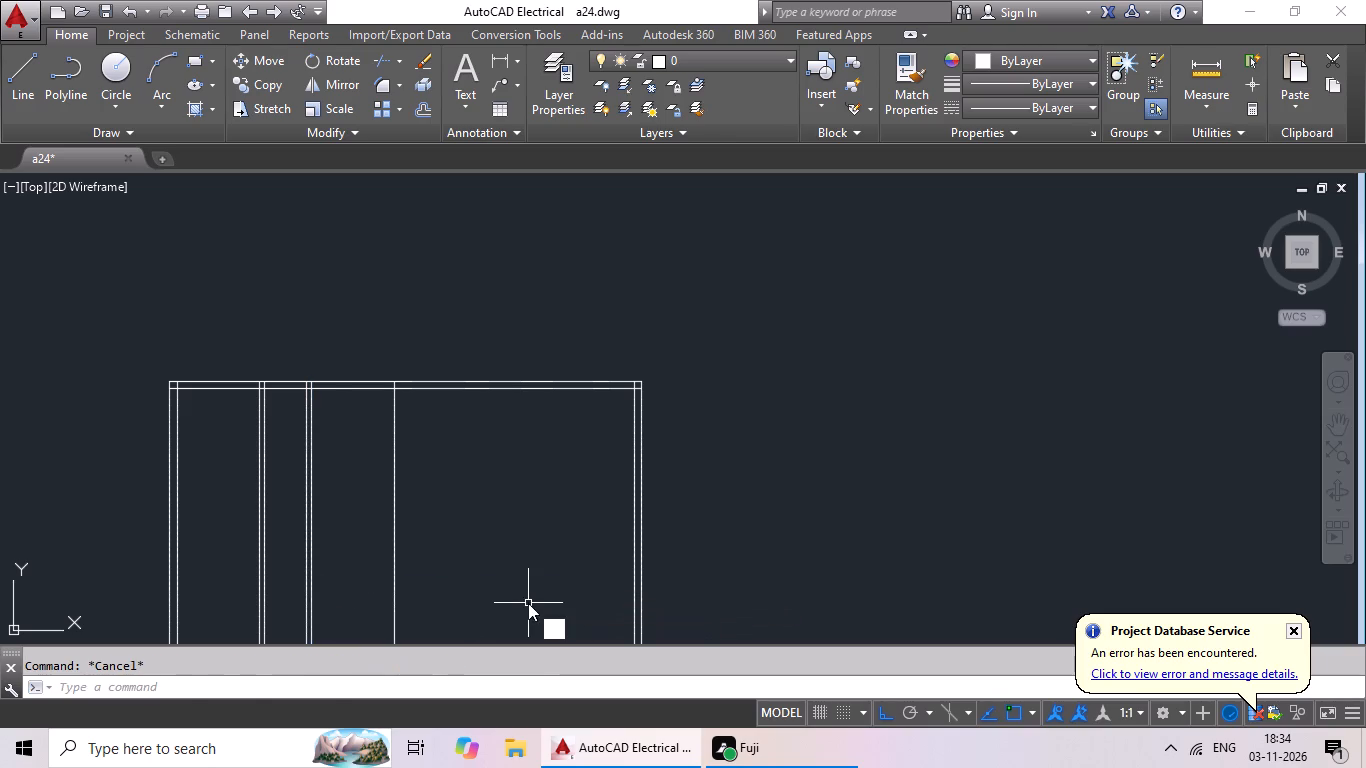
pyautogui.press('Return')
pyautogui.write('6"')
pyautogui.press('Return')
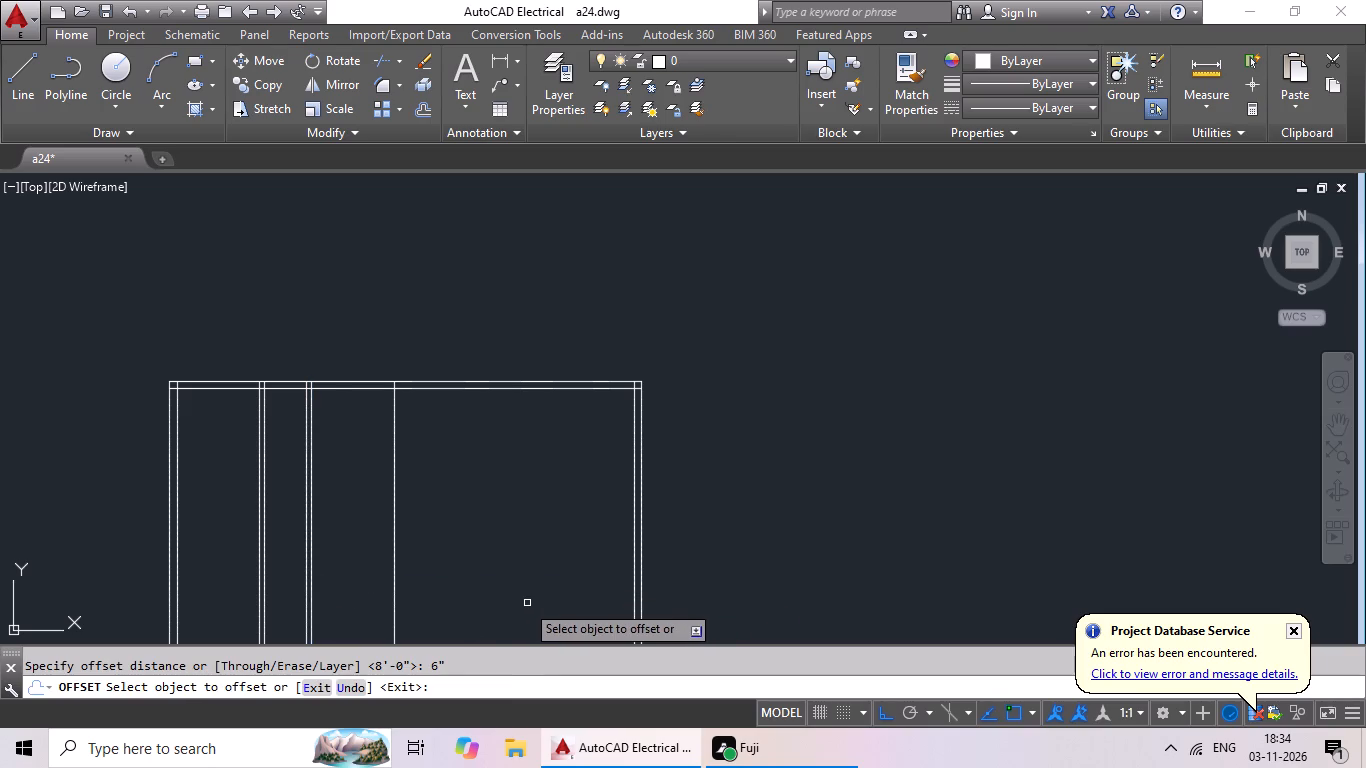
pyautogui.moveTo(391, 581); pyautogui.dragTo(449, 562)
pyautogui.click(505, 550)
pyautogui.press('Escape')
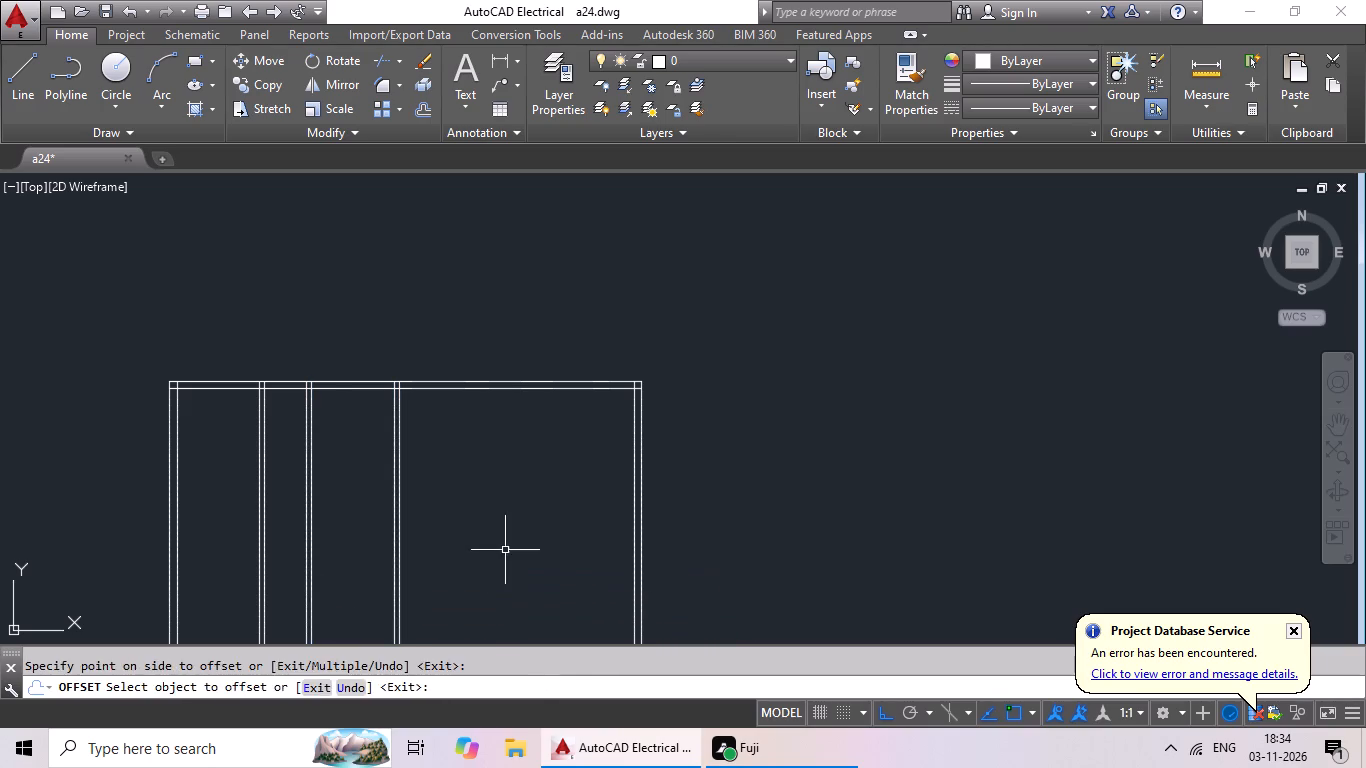
pyautogui.press('Escape')
# Offset the third partition's right-hand line 8' to the right for the fourth vertical partition.
pyautogui.press('o')
pyautogui.press('Return')
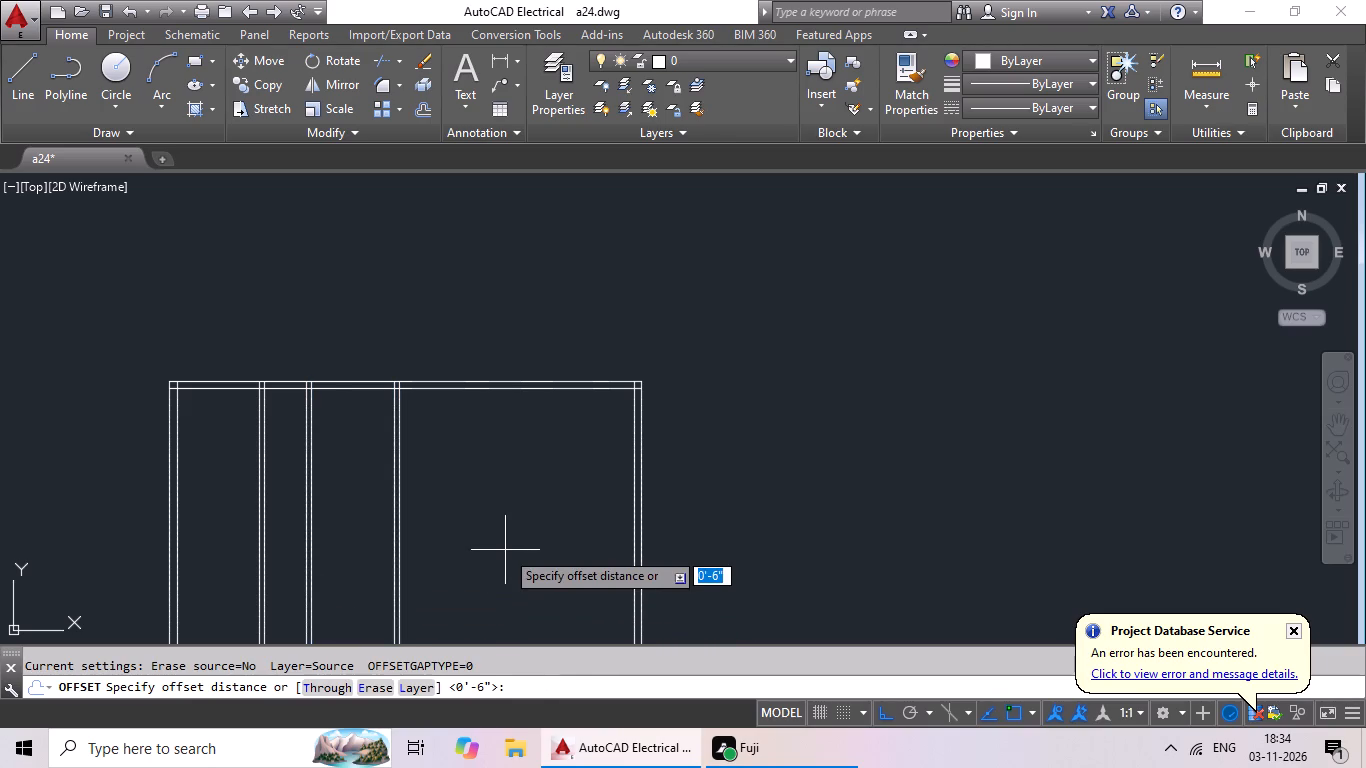
pyautogui.write("8'")
pyautogui.press('Return')
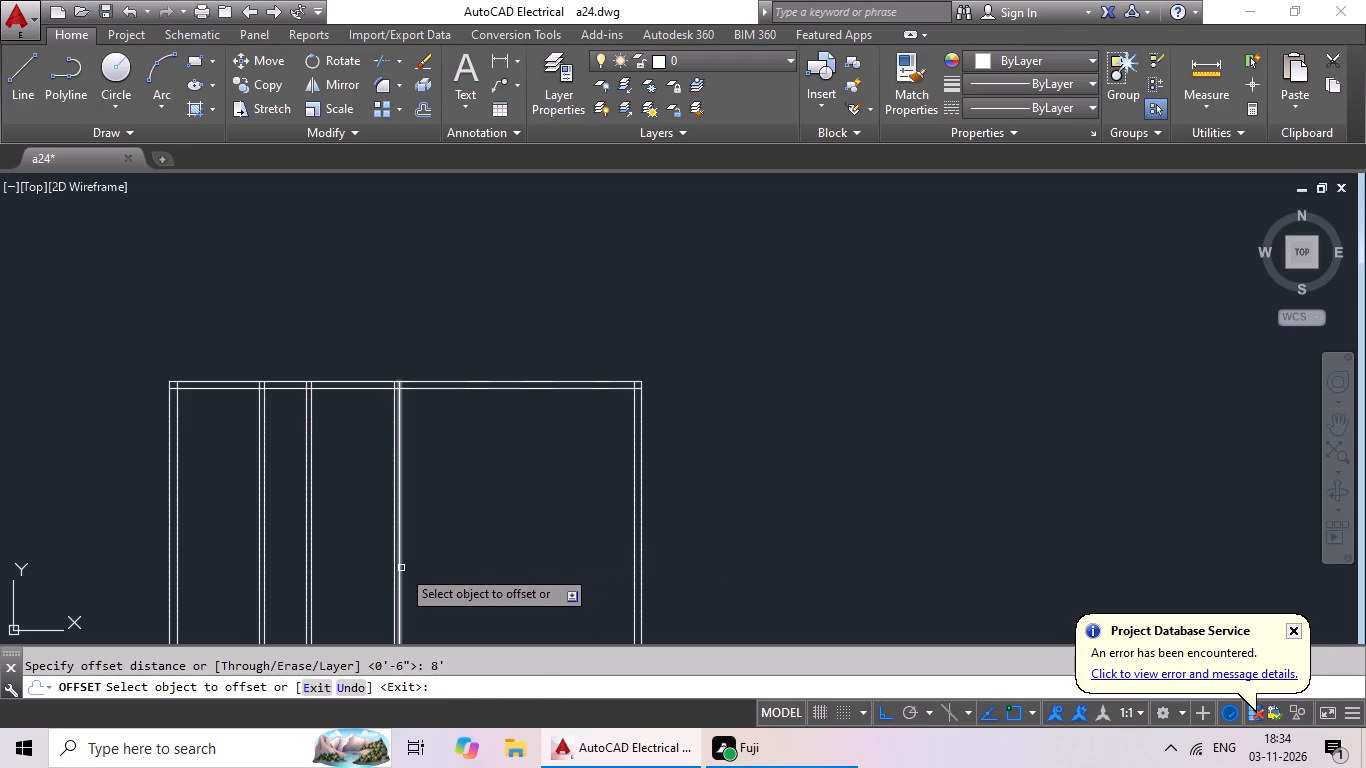
pyautogui.moveTo(401, 568); pyautogui.dragTo(434, 566)
pyautogui.click(509, 560)
pyautogui.moveTo(568, 502); pyautogui.dragTo(590, 463, button='middle')
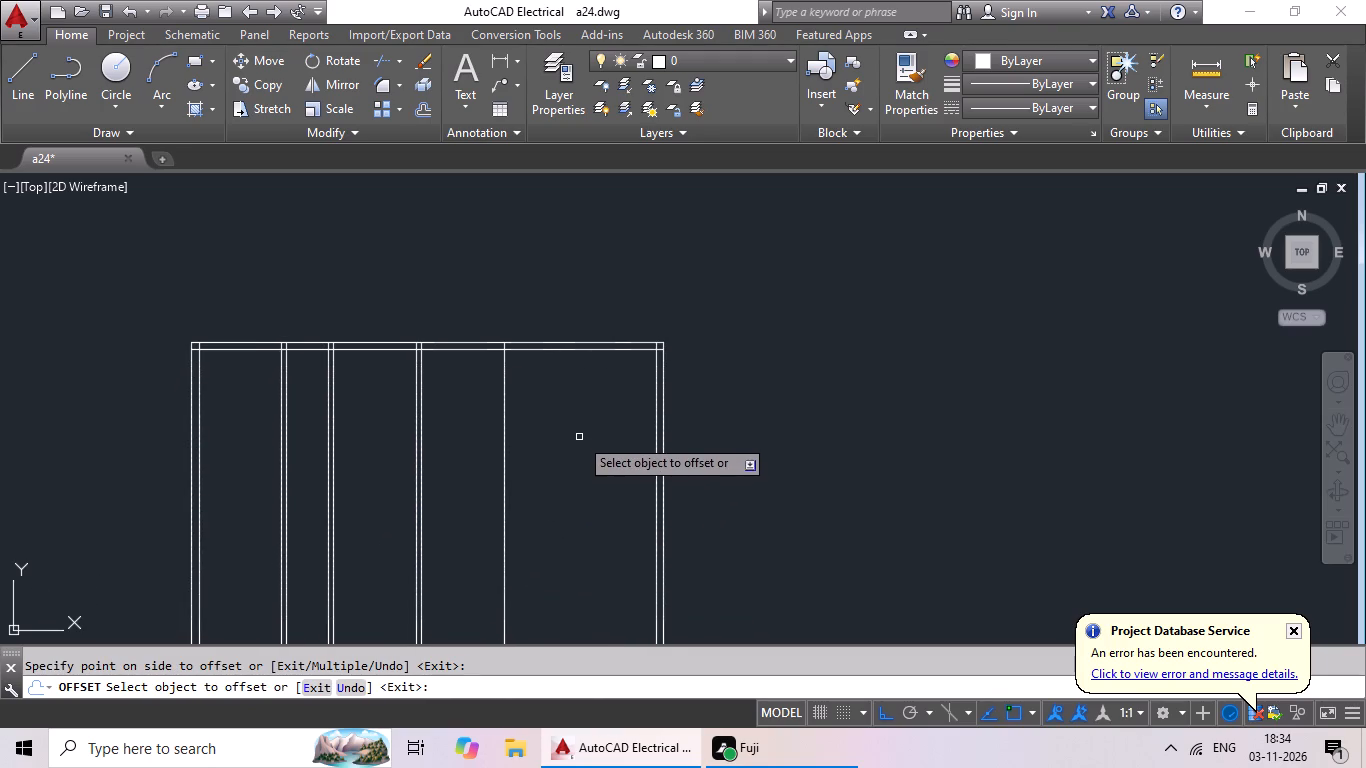
pyautogui.press('Escape')
pyautogui.press('Escape')
# Offset the fourth vertical partition line 6" to the right to give the partition its thickness.
pyautogui.press('o')
pyautogui.press('Return')
pyautogui.write('6"')
pyautogui.press('Return')
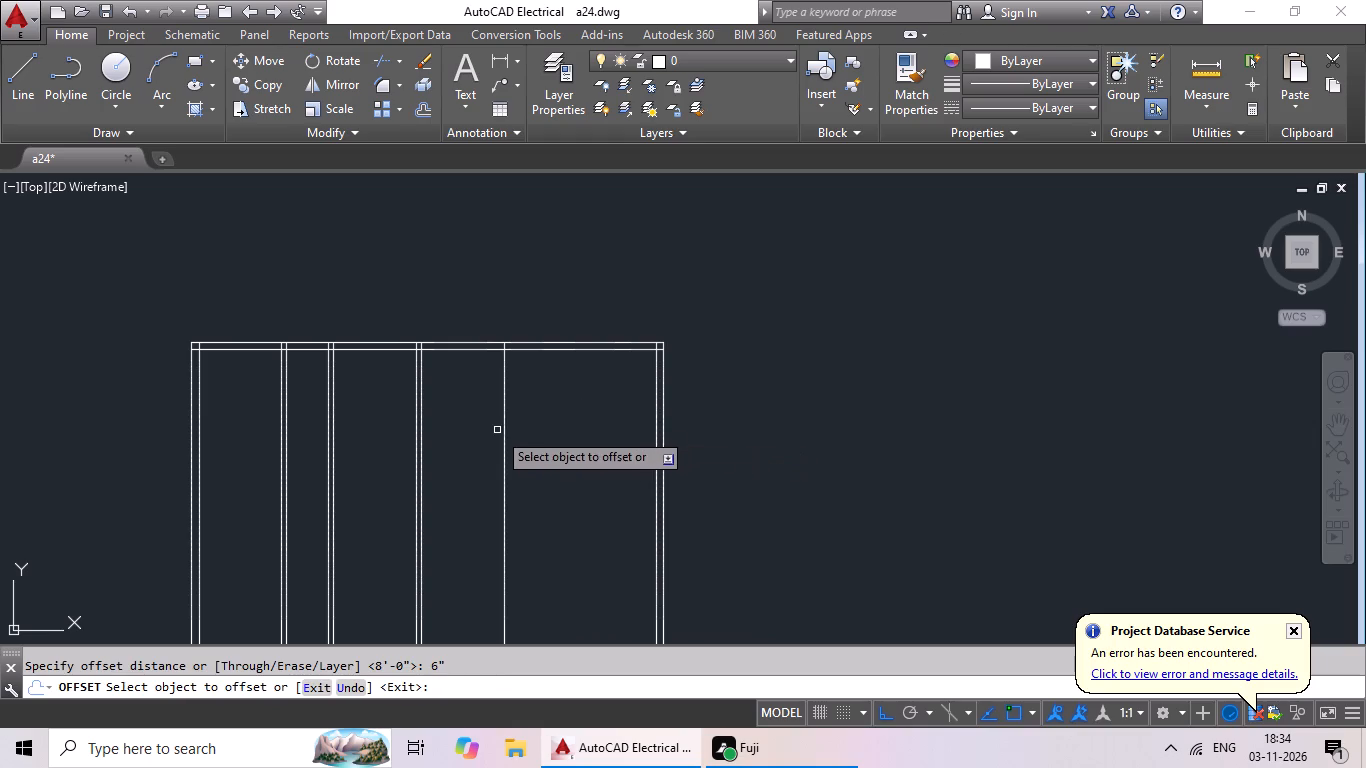
pyautogui.moveTo(503, 425); pyautogui.dragTo(521, 418)
pyautogui.click(574, 405)
pyautogui.press('Escape')
pyautogui.press('Escape')
pyautogui.press('Escape')
# Offset the fourth partition's right-hand line 4' to the right for the fifth vertical partition.
pyautogui.press('o')
pyautogui.press('Return')
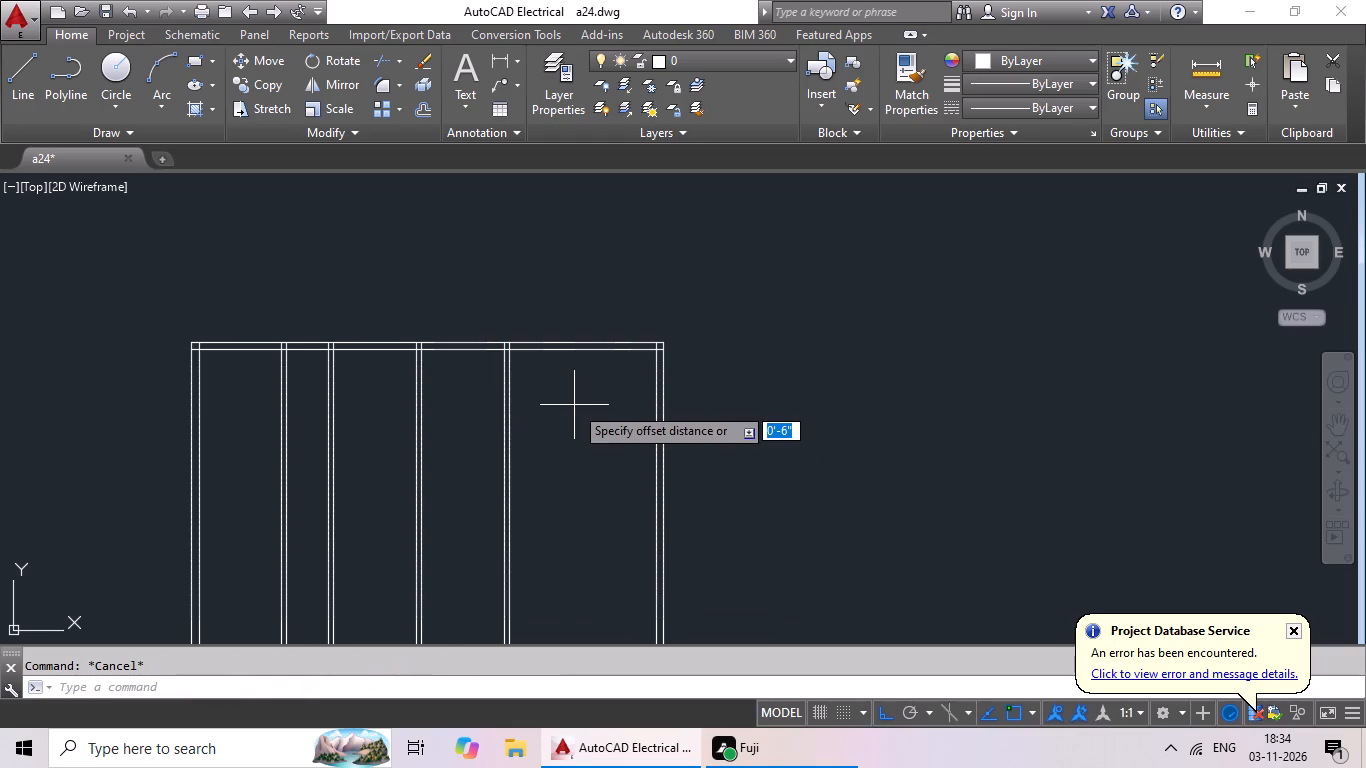
pyautogui.write("4'")
pyautogui.press('Return')
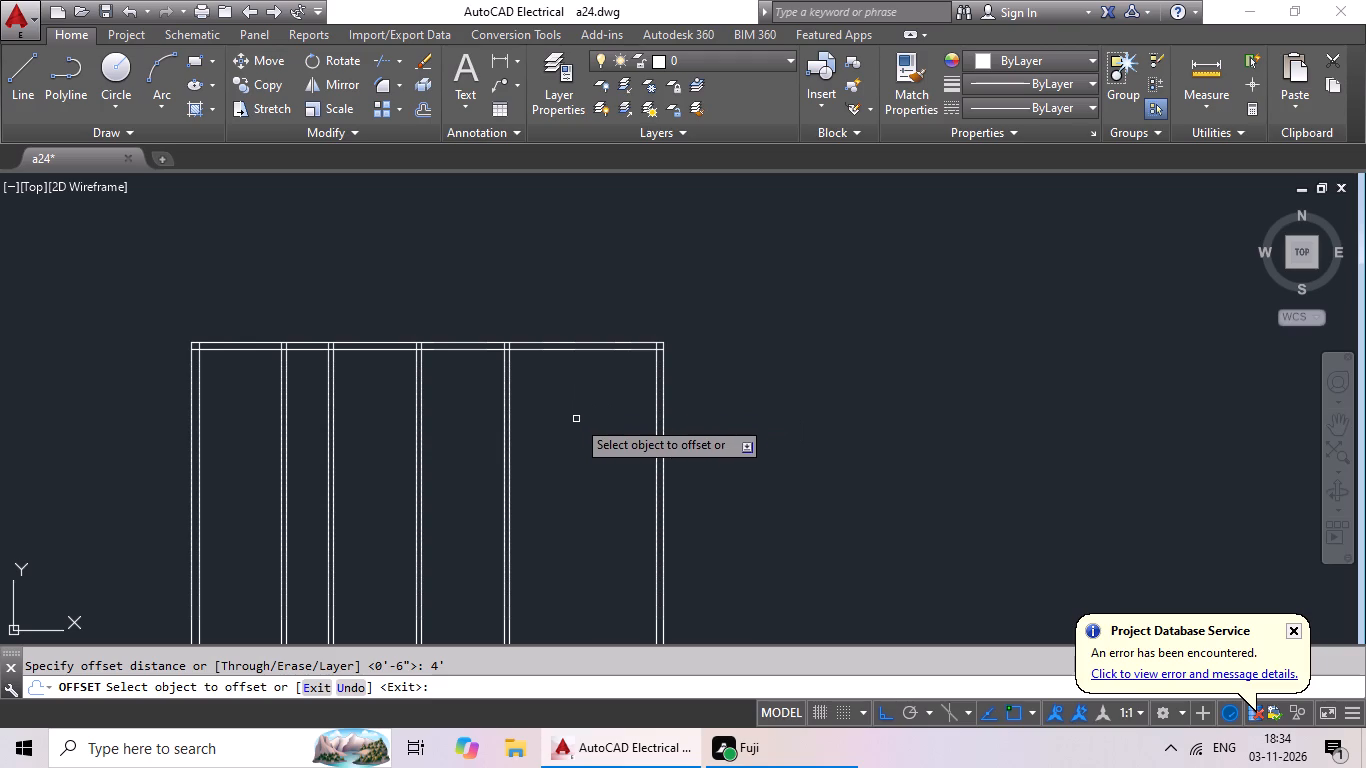
pyautogui.moveTo(509, 470); pyautogui.dragTo(524, 464)
pyautogui.click(593, 435)
pyautogui.press('Escape')
pyautogui.press('Escape')
# Offset the fifth vertical partition line 6" to the right to give the partition its thickness.
pyautogui.press('o')
pyautogui.press('Return')
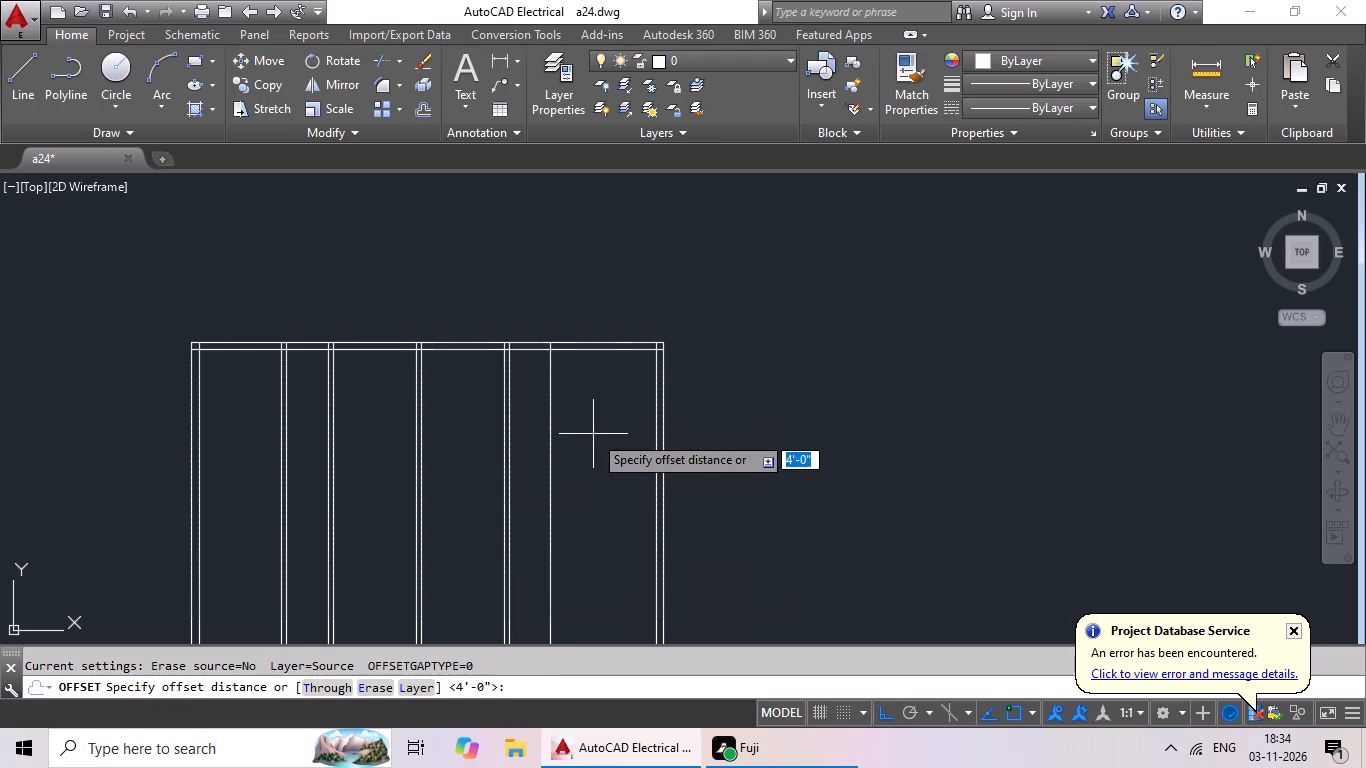
pyautogui.write('6"')
pyautogui.press('Return')
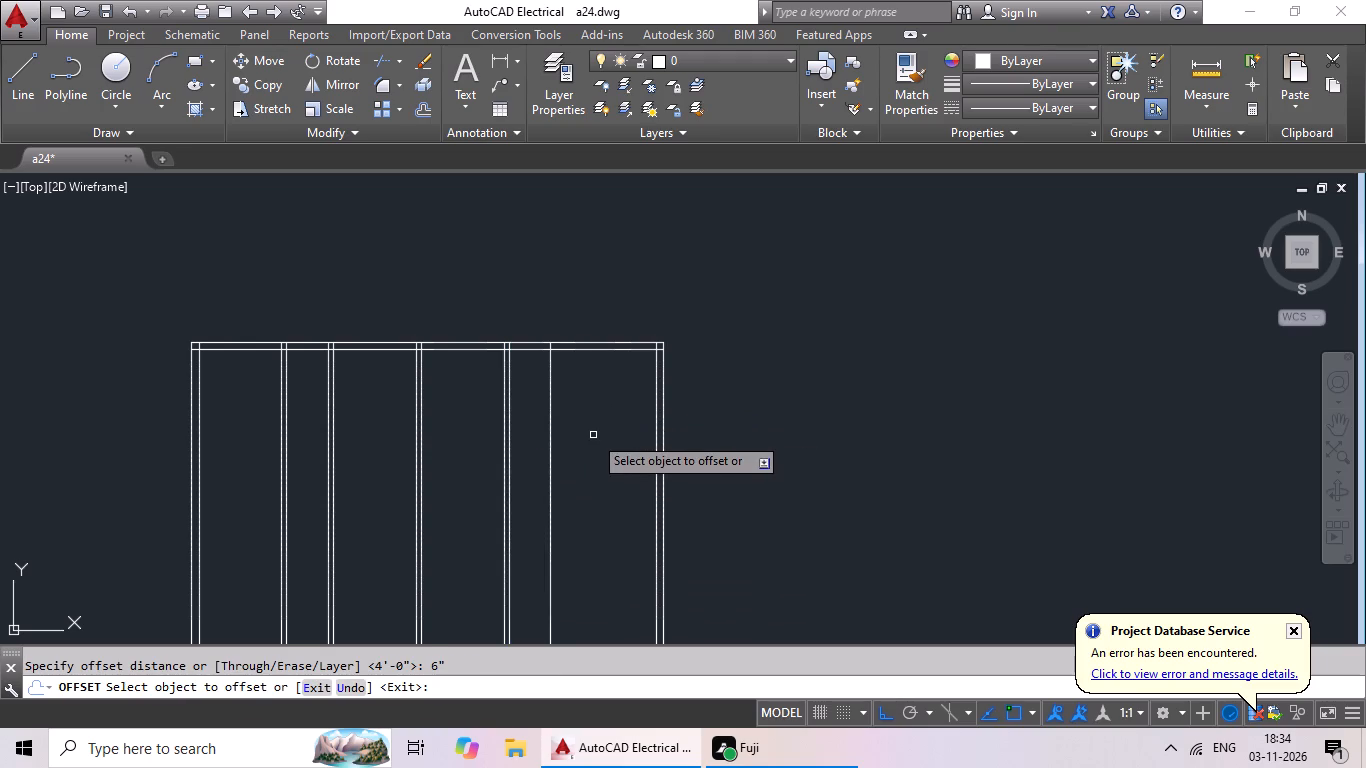
pyautogui.moveTo(551, 422); pyautogui.dragTo(566, 421)
pyautogui.click(596, 417)
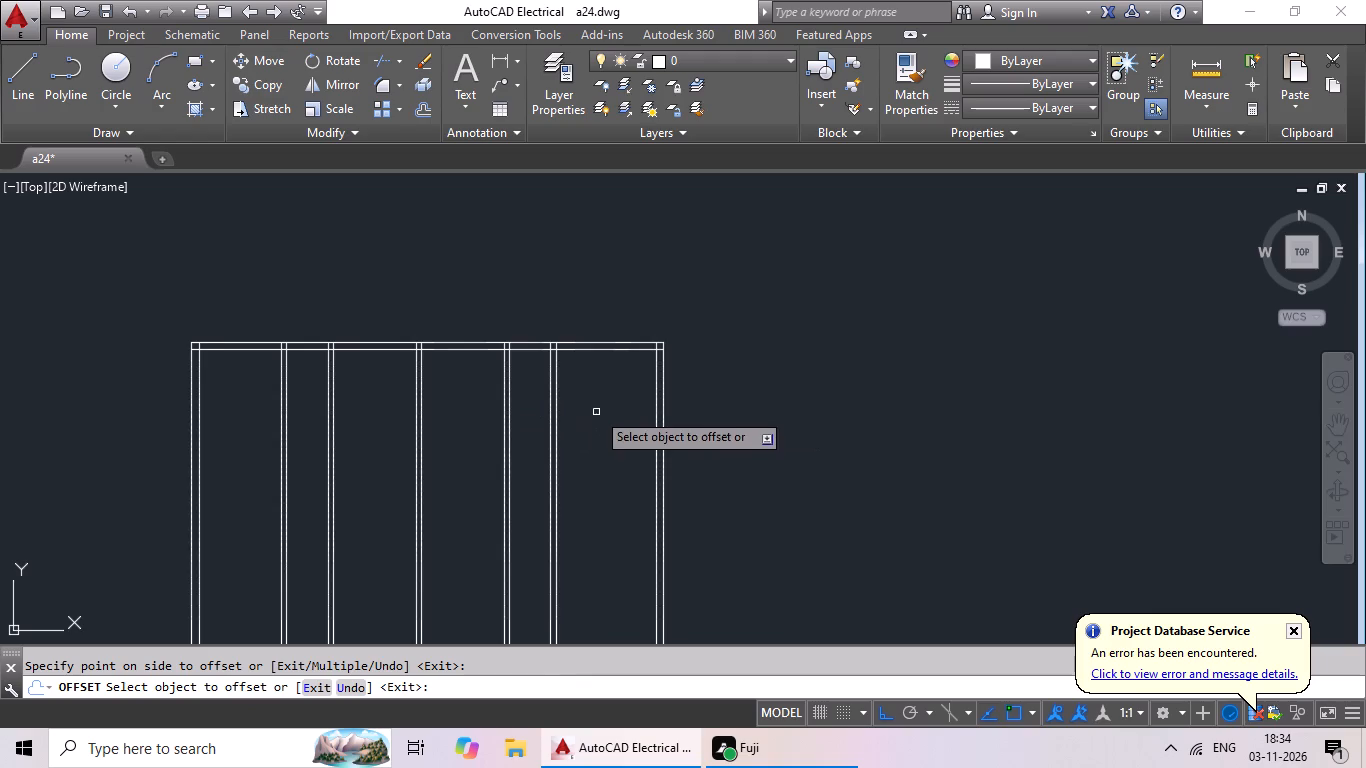
pyautogui.moveTo(596, 410); pyautogui.dragTo(705, 407, button='middle')
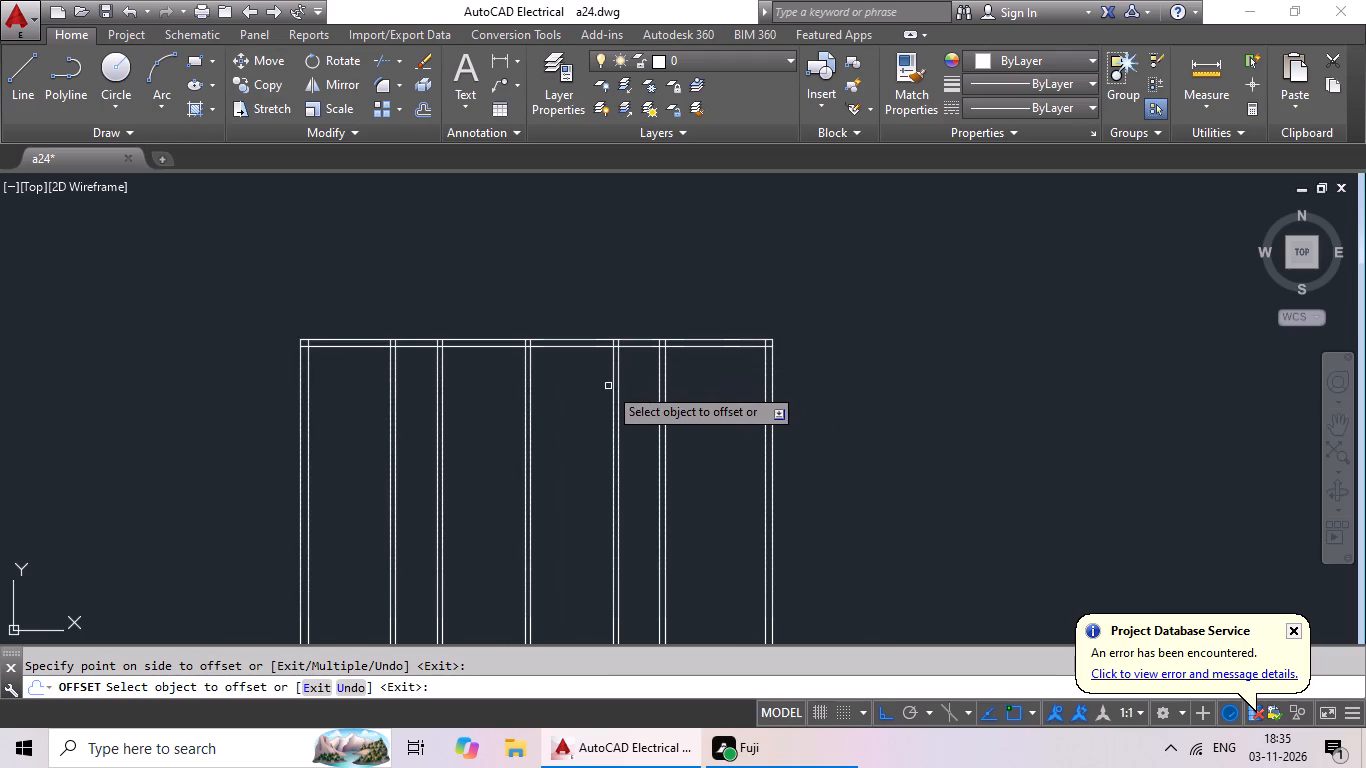
pyautogui.press('Escape')
# Offset the top wall's inner line 3' downward for a horizontal partition.
pyautogui.press('o')
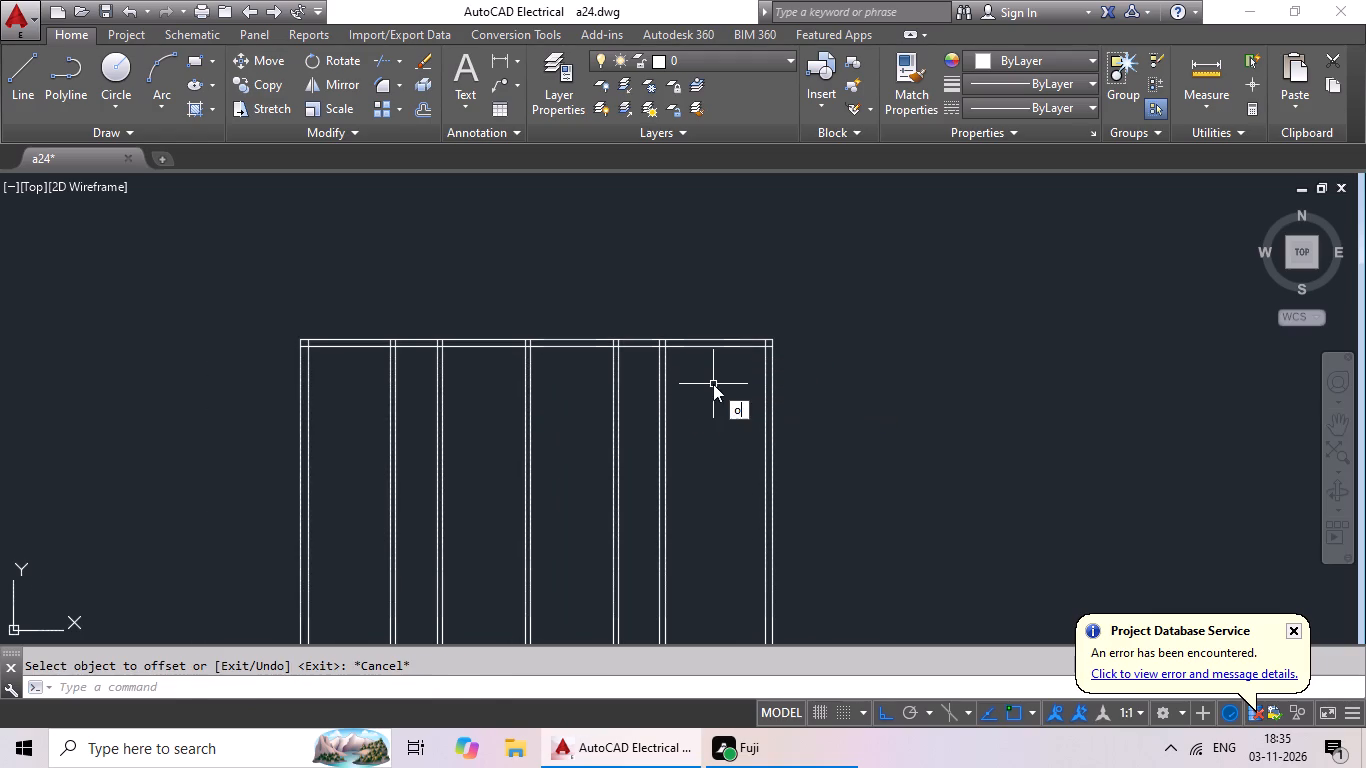
pyautogui.press('Return')
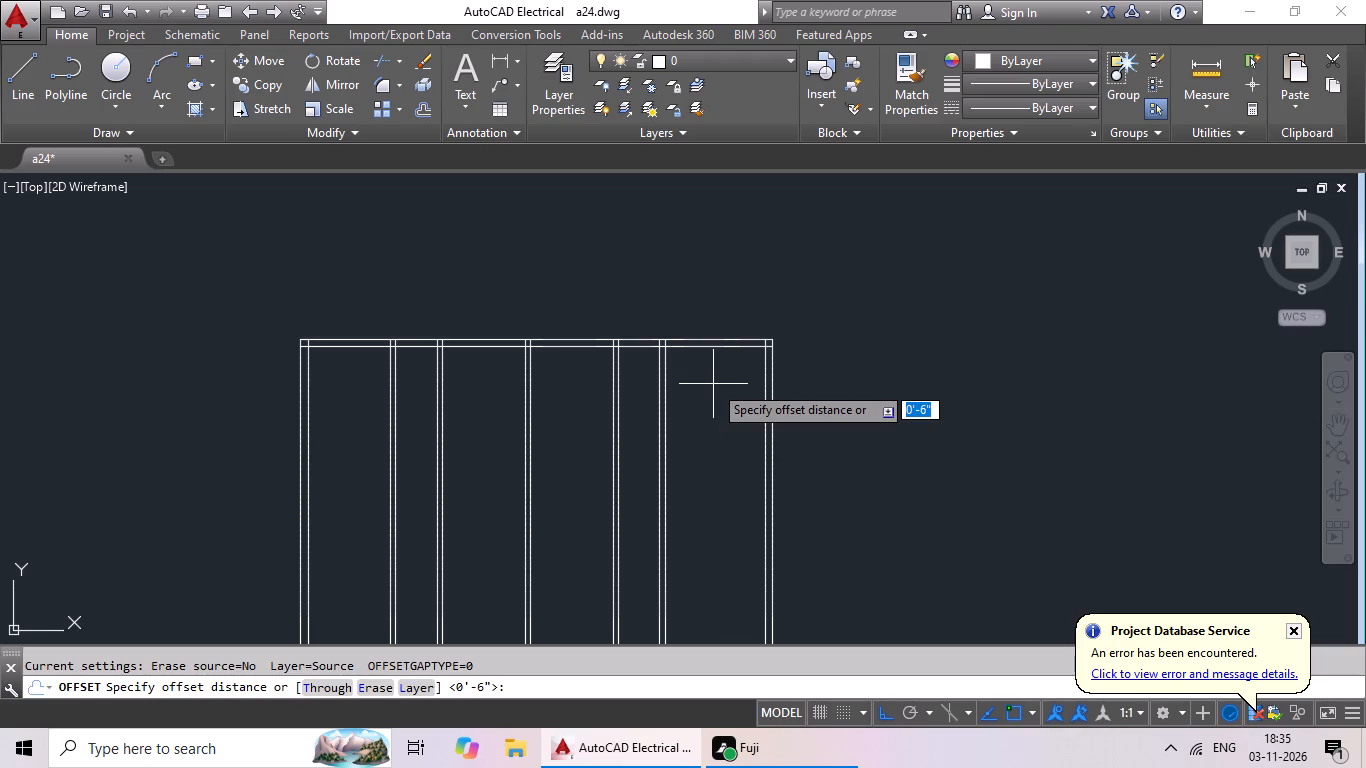
pyautogui.write("3'")
pyautogui.press('Return')
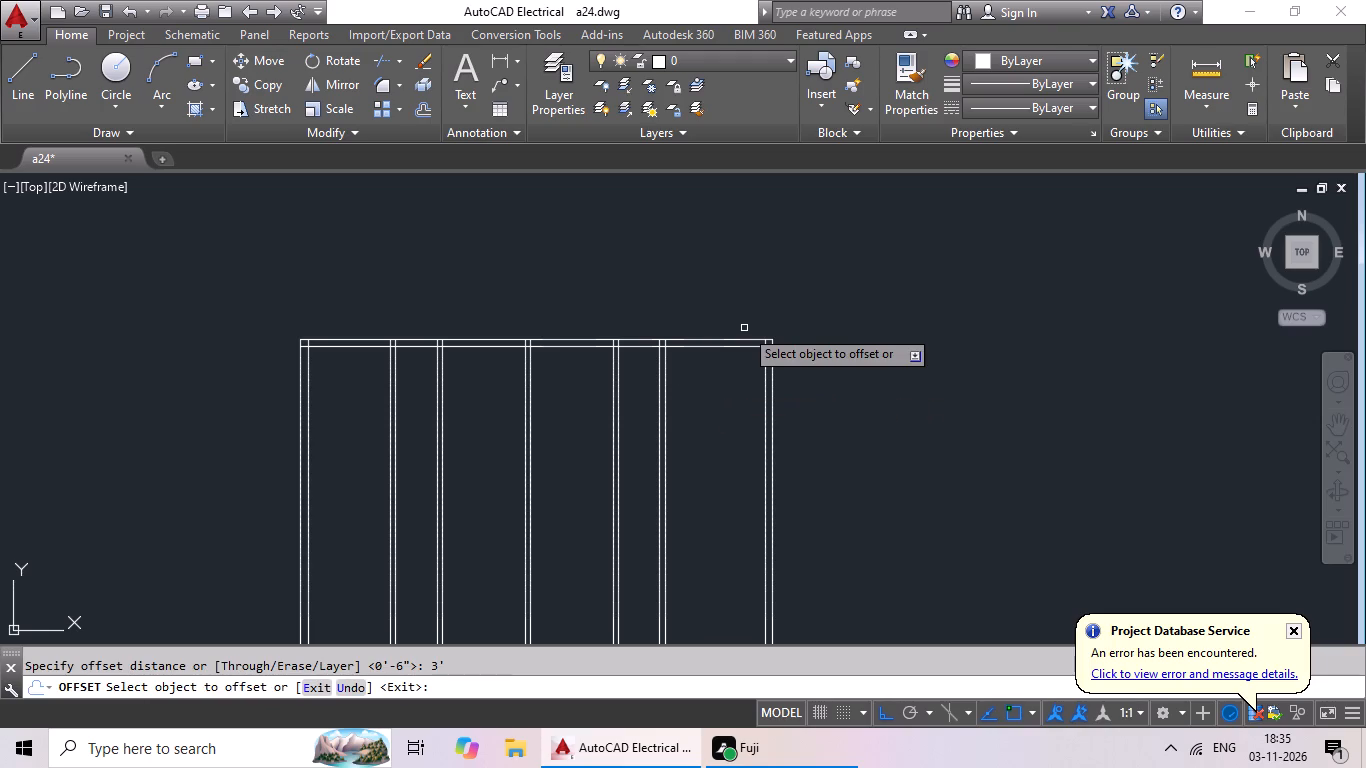
pyautogui.click(709, 348)
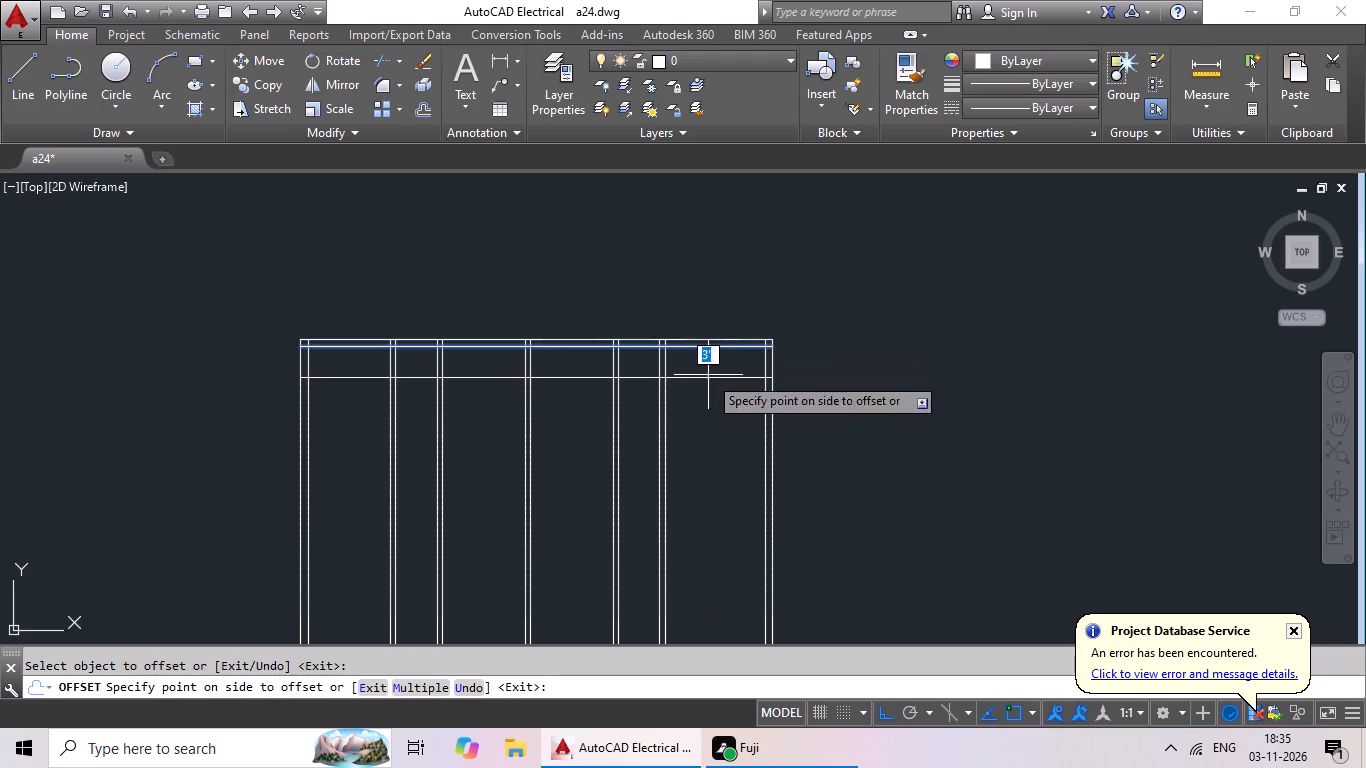
pyautogui.click(708, 375)
pyautogui.press('Escape')
pyautogui.press('Escape')
# Offset the horizontal partition line 6" downward to give the partition its thickness.
pyautogui.press('o')
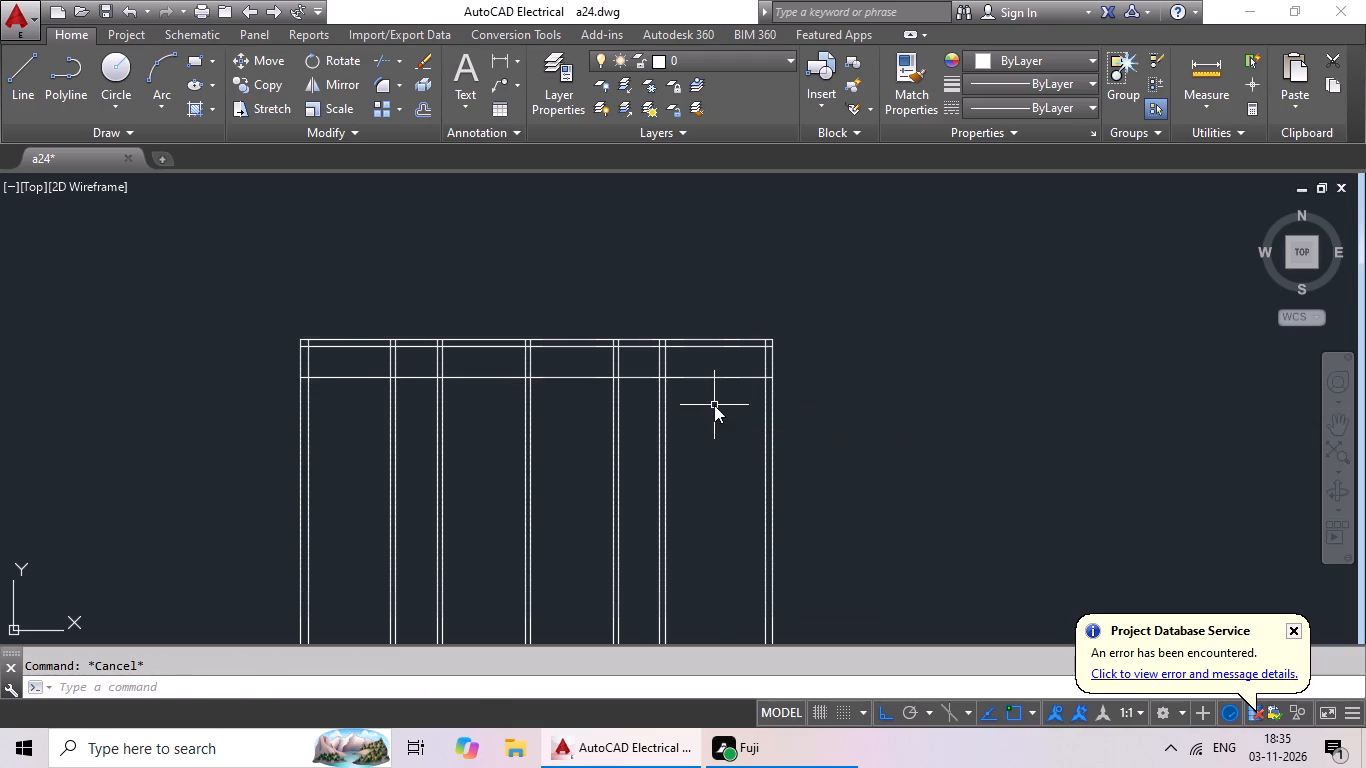
pyautogui.press('Return')
pyautogui.write('6"')
pyautogui.press('Return')
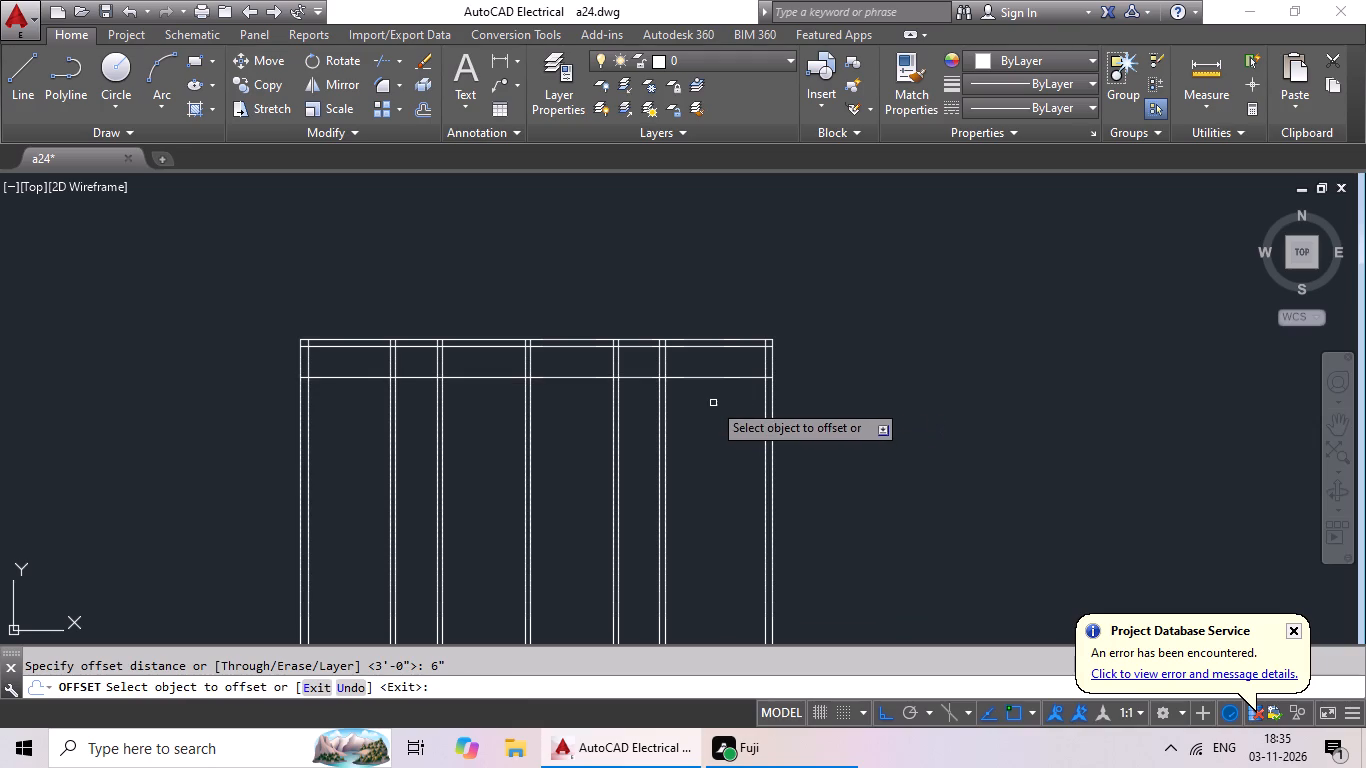
pyautogui.moveTo(698, 377); pyautogui.dragTo(698, 393)
pyautogui.click(703, 451)
pyautogui.press('Escape')
pyautogui.press('Escape')
pyautogui.press('Escape')
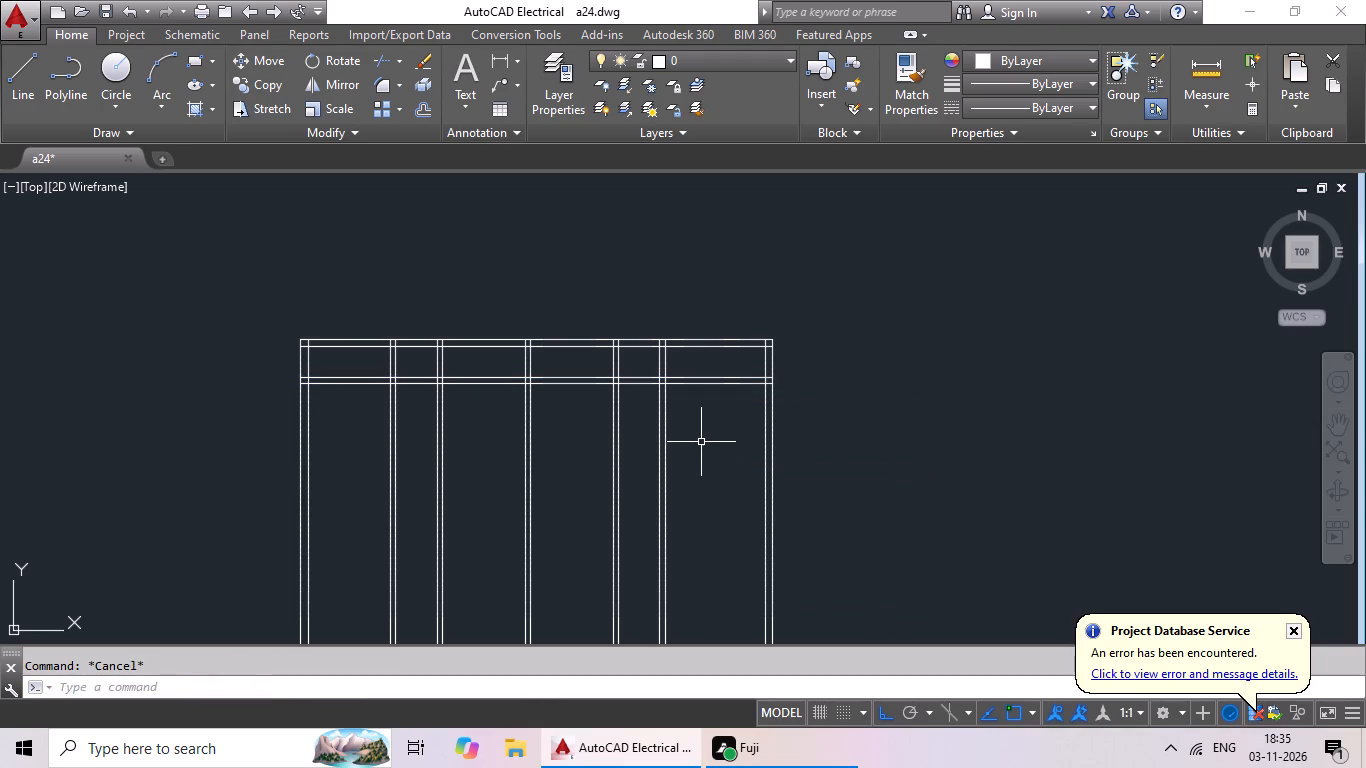
# Trim all five vertical partitions below the horizontal partition so they span only the top strip.
pyautogui.write('tr')
pyautogui.press('space')
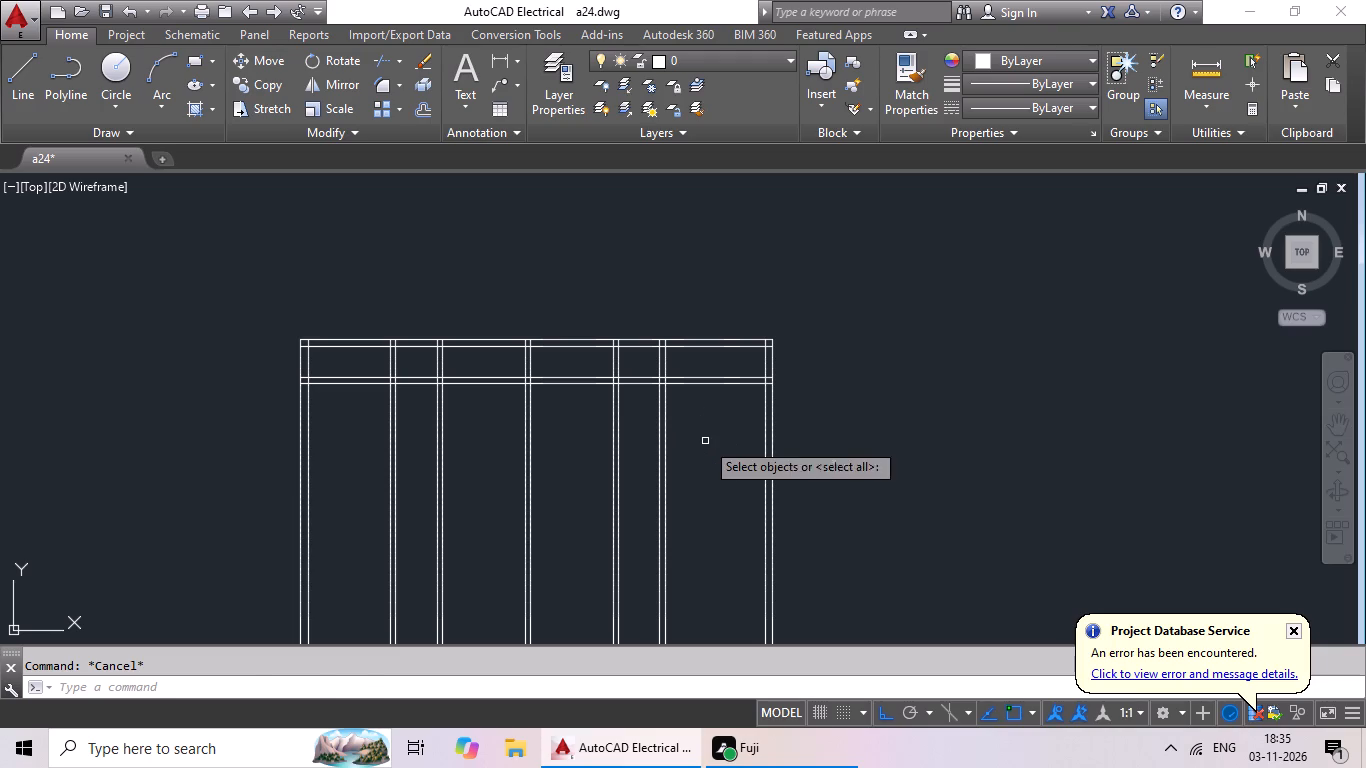
pyautogui.press('space')
pyautogui.scroll(2, 674, 407)
pyautogui.scroll(-1, 689, 392)
pyautogui.moveTo(715, 391); pyautogui.dragTo(462, 531)
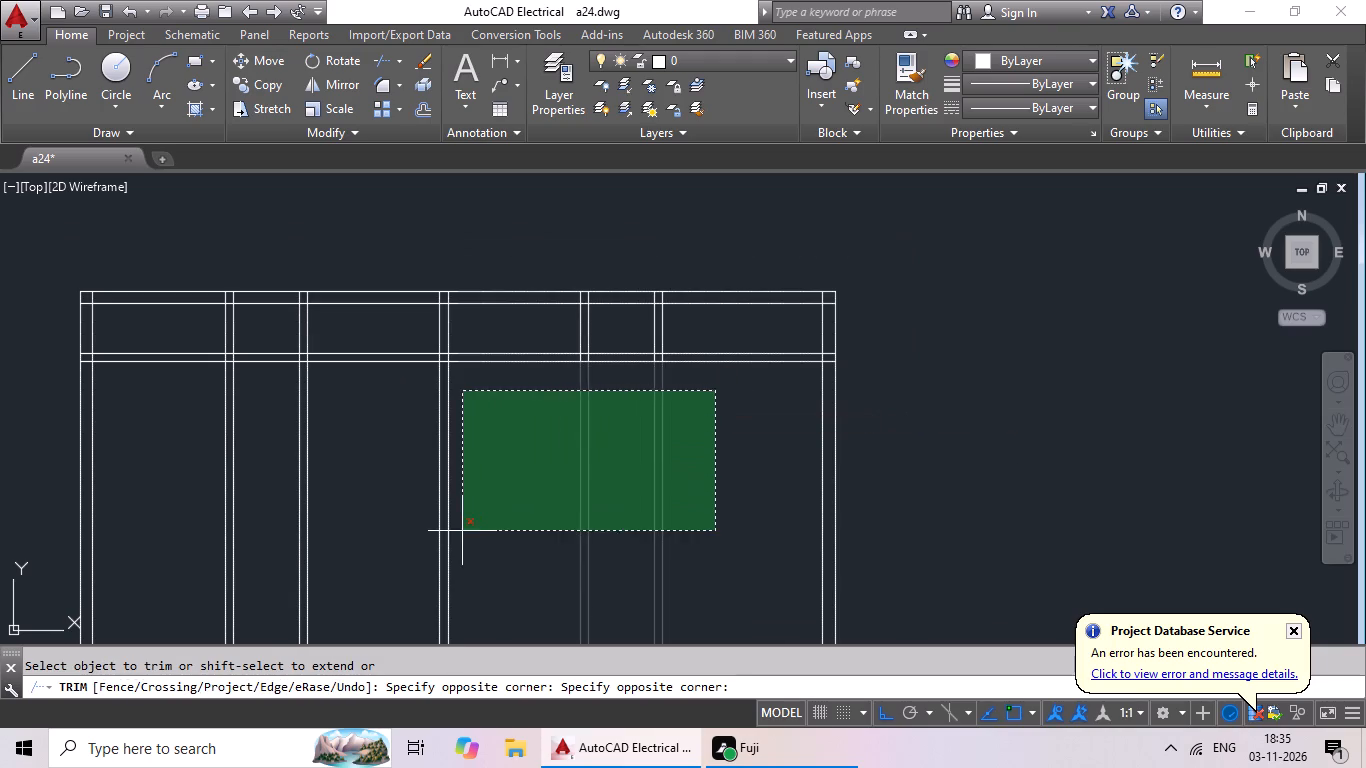
pyautogui.moveTo(462, 531); pyautogui.dragTo(461, 532)
pyautogui.moveTo(492, 501); pyautogui.dragTo(666, 454, button='middle')
pyautogui.moveTo(693, 407); pyautogui.dragTo(418, 538)
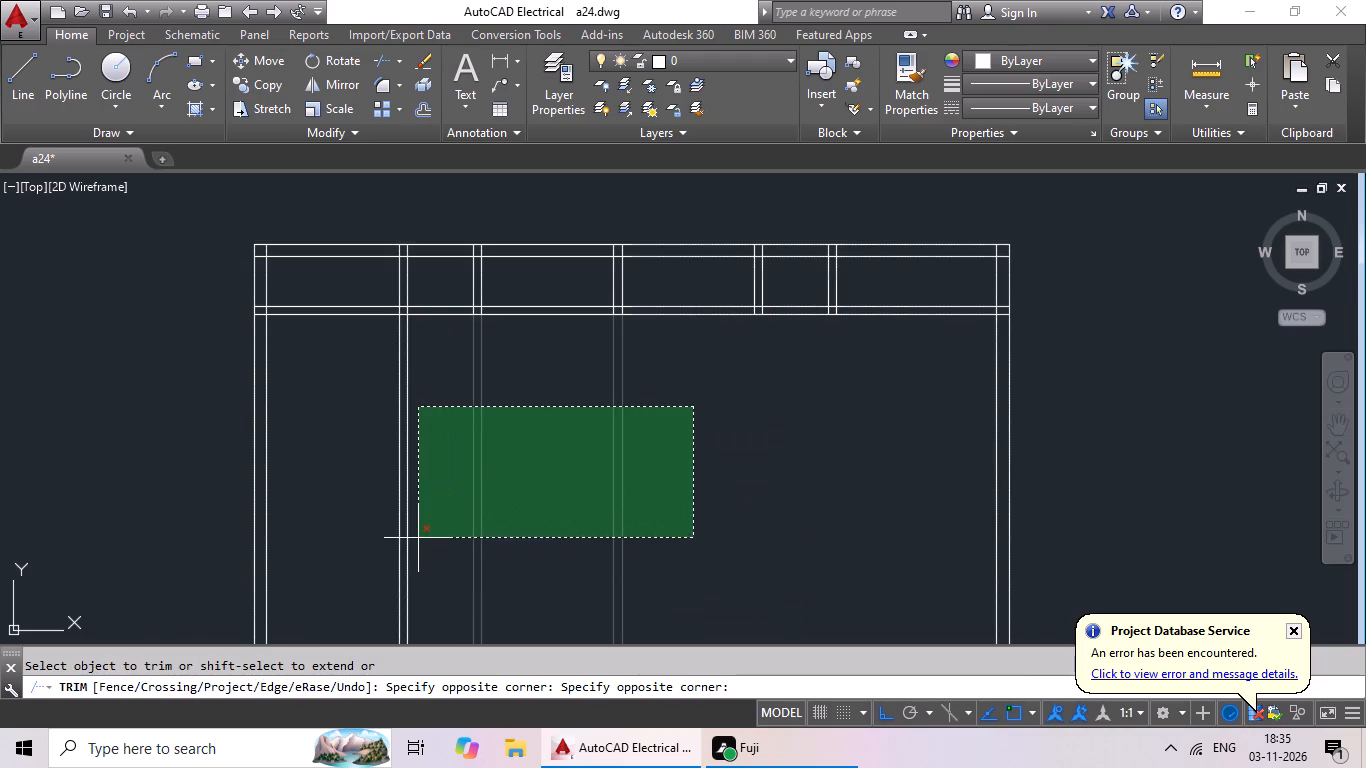
pyautogui.moveTo(418, 538); pyautogui.dragTo(367, 602)
pyautogui.scroll(-2, 552, 459)
pyautogui.moveTo(545, 460); pyautogui.dragTo(495, 475, button='middle')
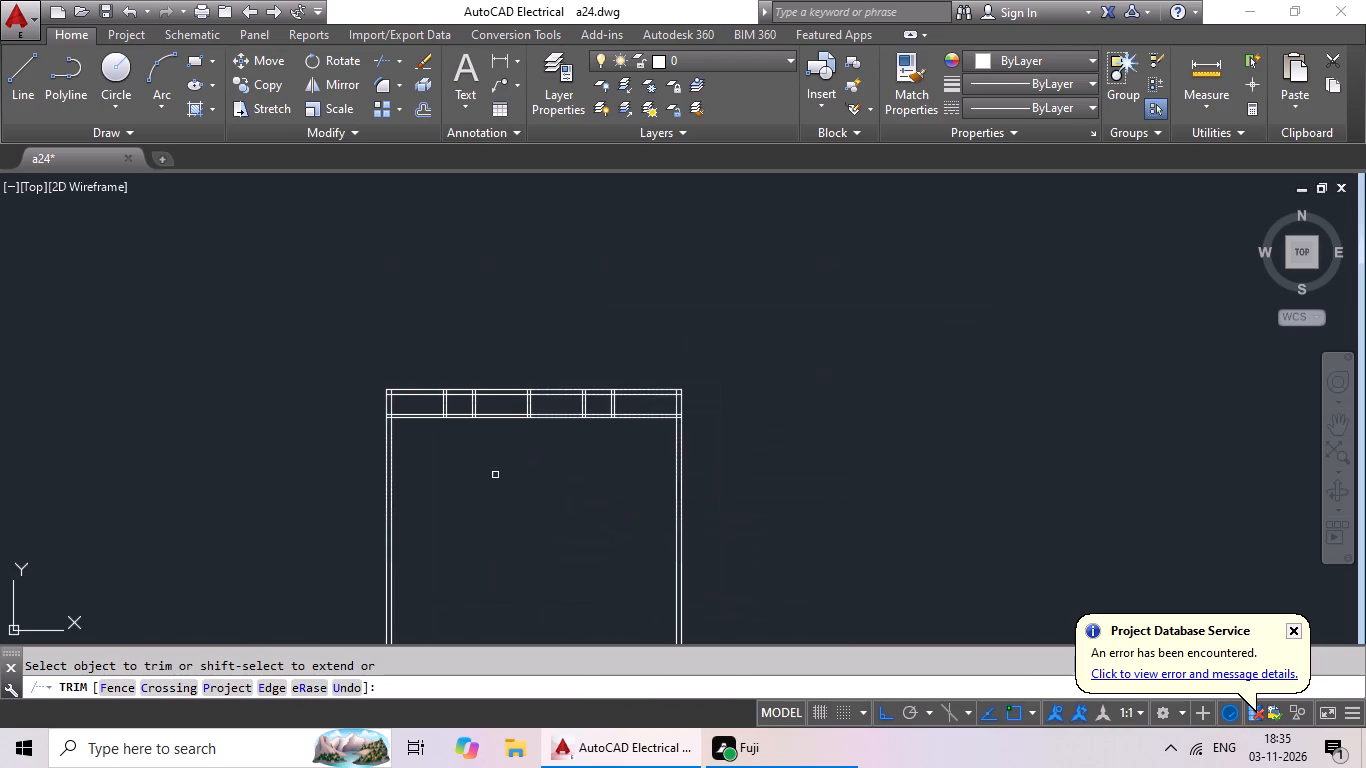
pyautogui.scroll(2, 515, 432)
pyautogui.moveTo(497, 449); pyautogui.dragTo(595, 440, button='middle')
pyautogui.scroll(1, 594, 440)
pyautogui.scroll(-1, 596, 445)
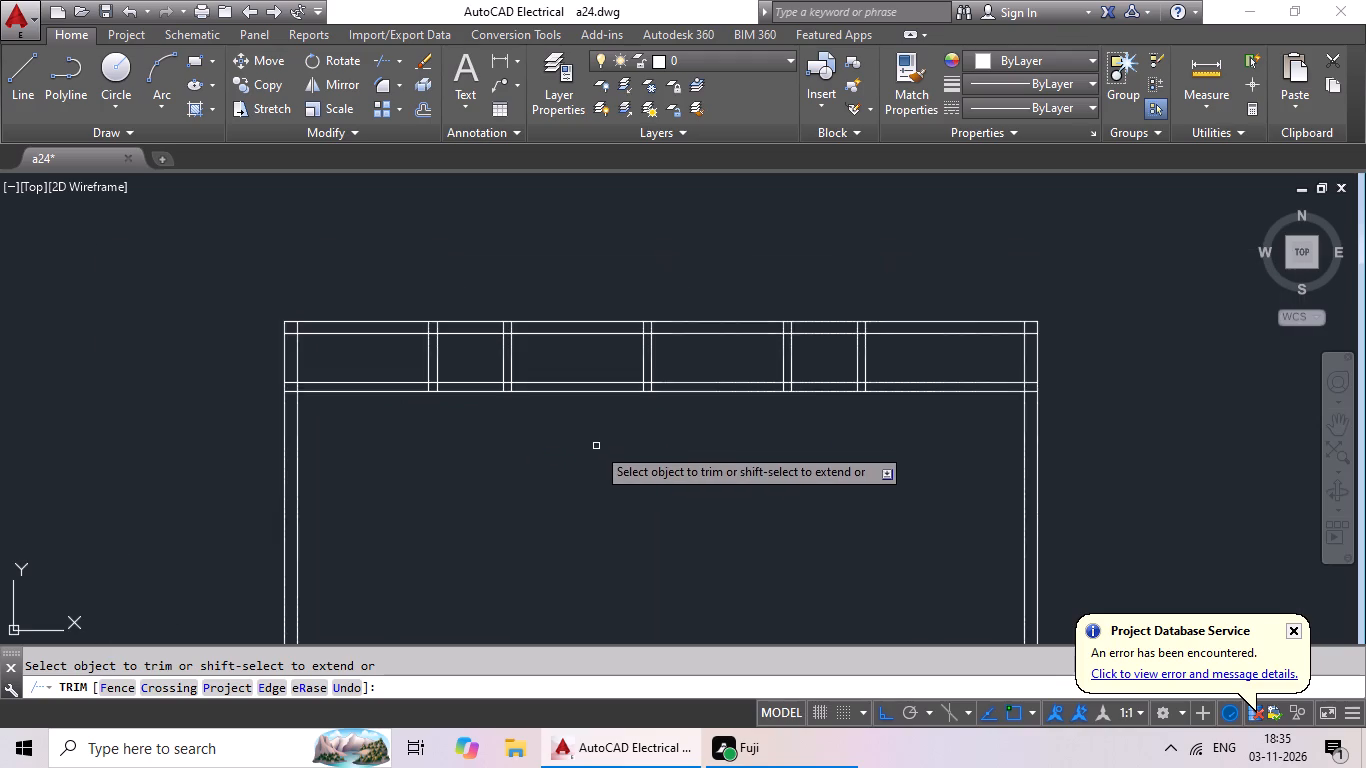
pyautogui.moveTo(596, 449); pyautogui.dragTo(542, 375, button='middle')
pyautogui.moveTo(550, 408); pyautogui.dragTo(556, 352, button='middle')
pyautogui.scroll(-2, 556, 351)
pyautogui.moveTo(573, 377); pyautogui.dragTo(471, 378, button='middle')
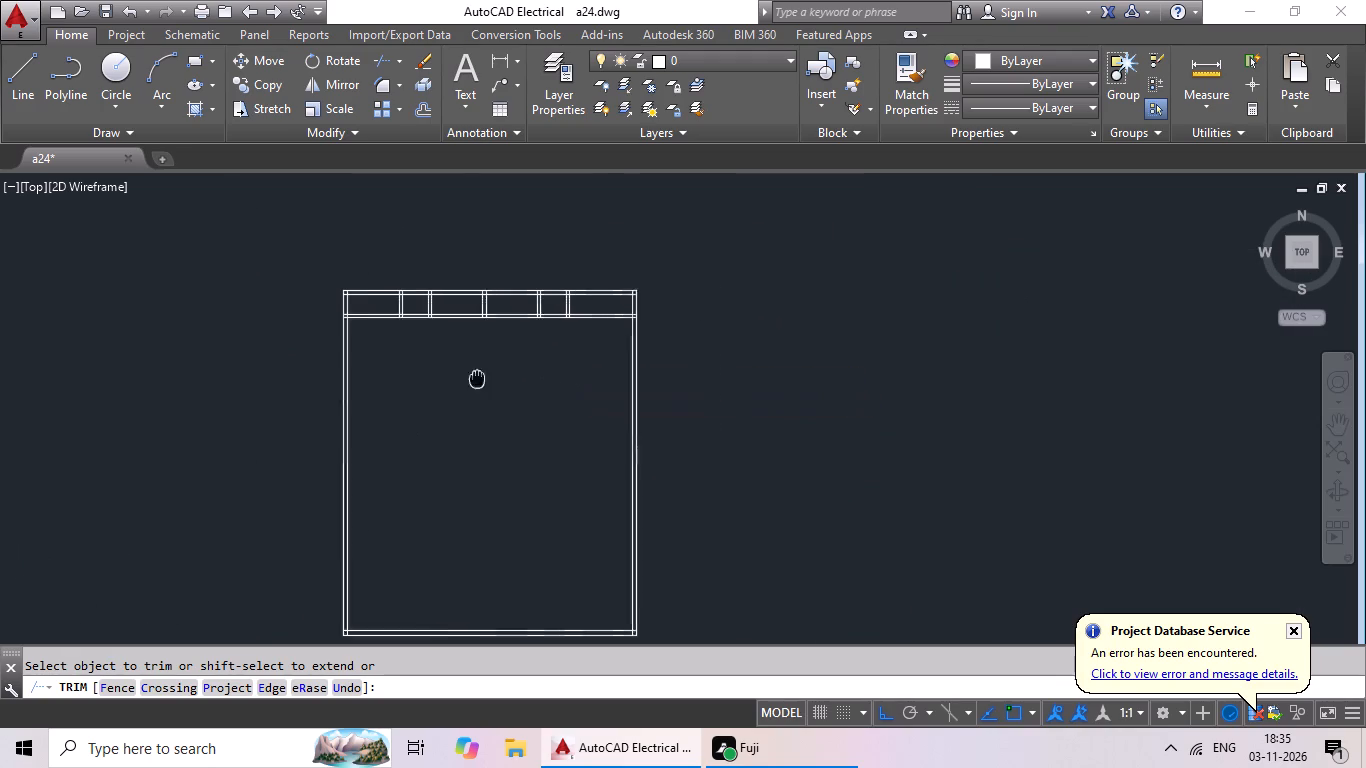
pyautogui.moveTo(471, 378); pyautogui.dragTo(468, 379, button='middle')
pyautogui.press('Escape')
pyautogui.press('Escape')
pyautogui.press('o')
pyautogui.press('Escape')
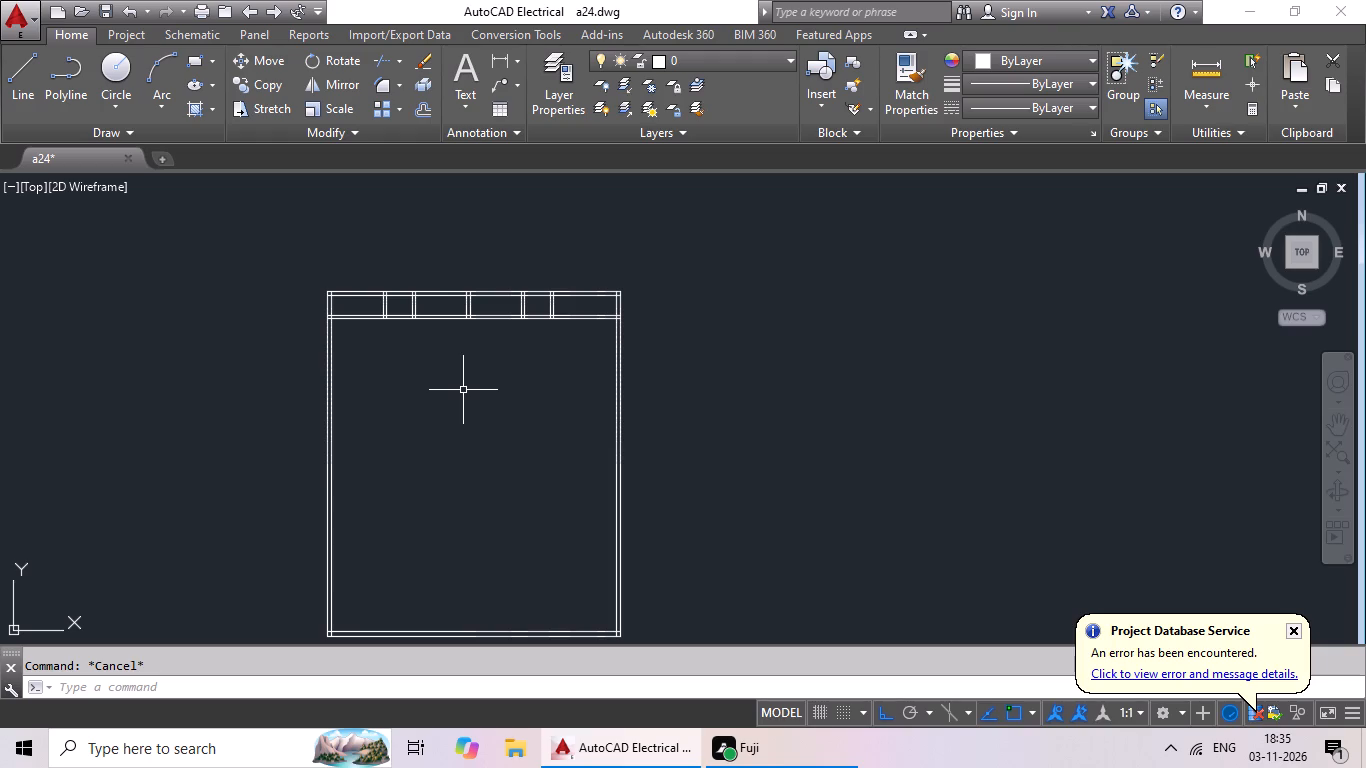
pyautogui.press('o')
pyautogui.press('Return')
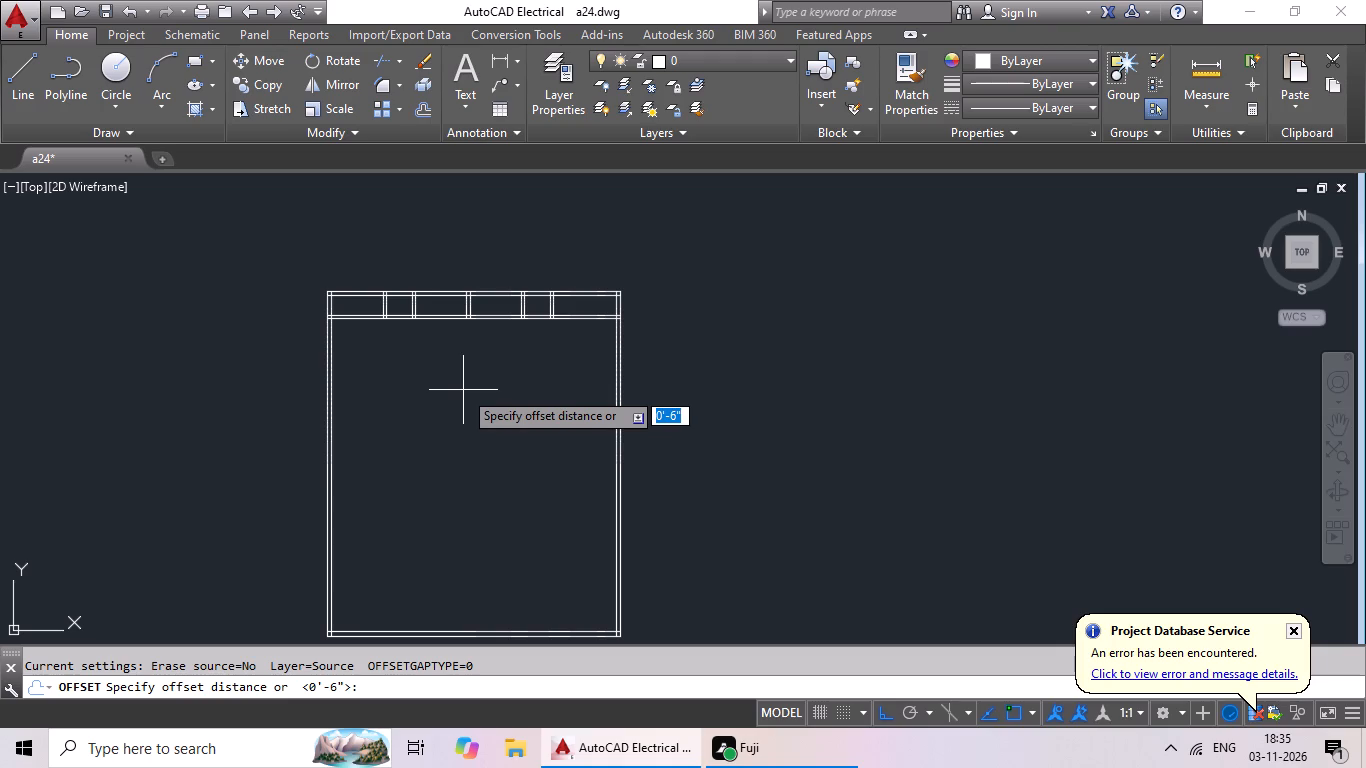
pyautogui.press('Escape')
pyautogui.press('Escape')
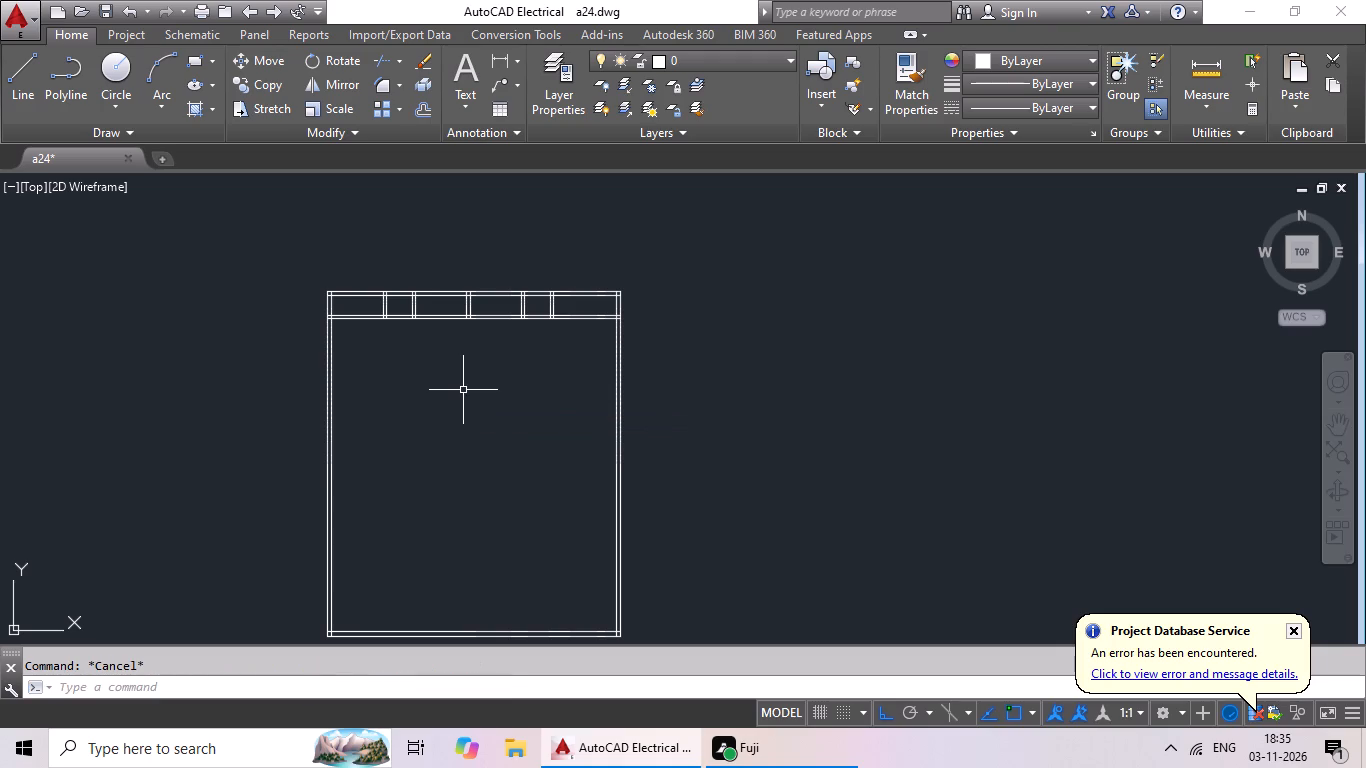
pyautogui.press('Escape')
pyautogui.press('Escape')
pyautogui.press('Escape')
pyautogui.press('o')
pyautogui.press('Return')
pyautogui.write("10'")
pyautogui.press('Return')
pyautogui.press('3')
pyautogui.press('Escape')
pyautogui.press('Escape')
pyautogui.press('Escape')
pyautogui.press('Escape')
# Offset the left wall's inner line 10'3" to the right for a new vertical partition.
pyautogui.press('o')
pyautogui.press('Return')
pyautogui.write("10'3")
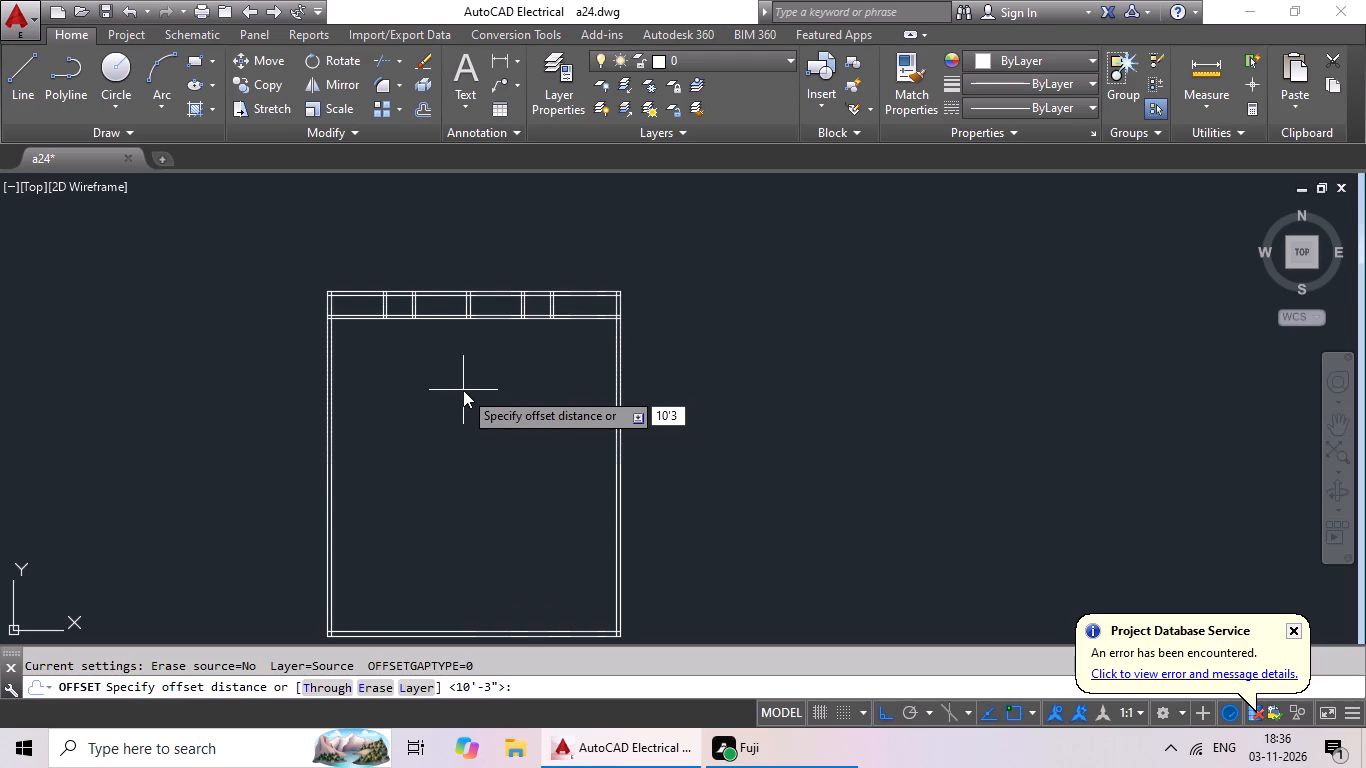
pyautogui.hotkey('shift', '"')
pyautogui.press('Return')
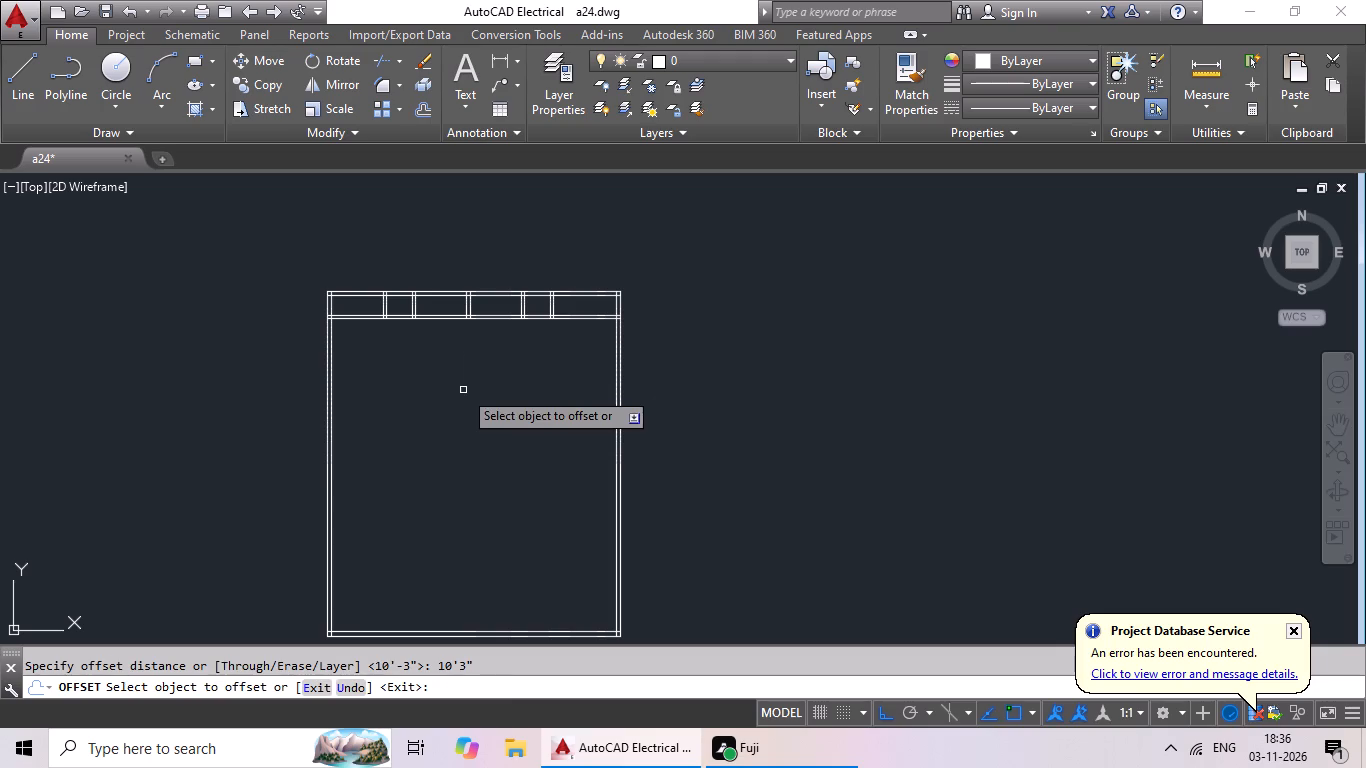
pyautogui.moveTo(332, 446); pyautogui.dragTo(345, 450)
pyautogui.click(419, 463)
pyautogui.press('Escape')
pyautogui.press('Escape')
# Offset the new 10'3" partition line 6" to the right to give the partition its thickness.
pyautogui.press('o')
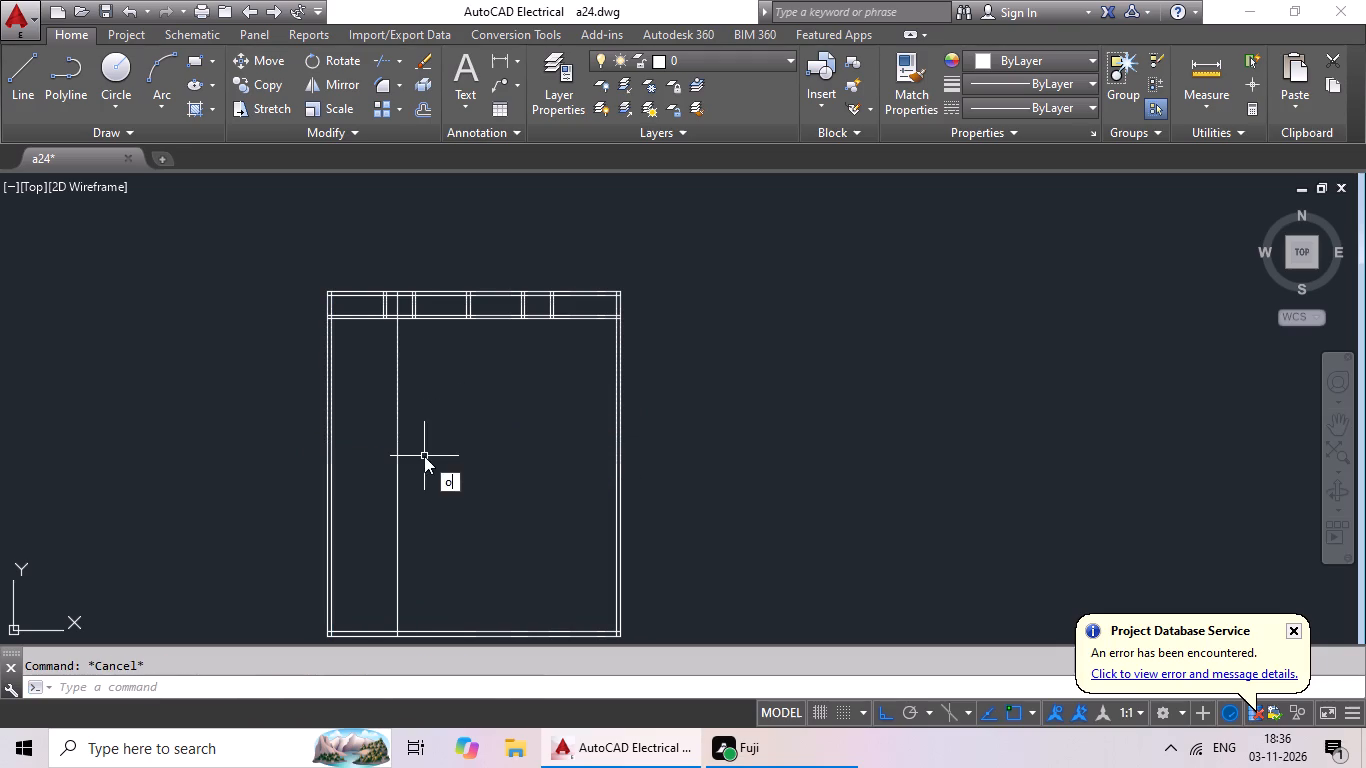
pyautogui.press('Return')
pyautogui.write('6"')
pyautogui.press('Return')
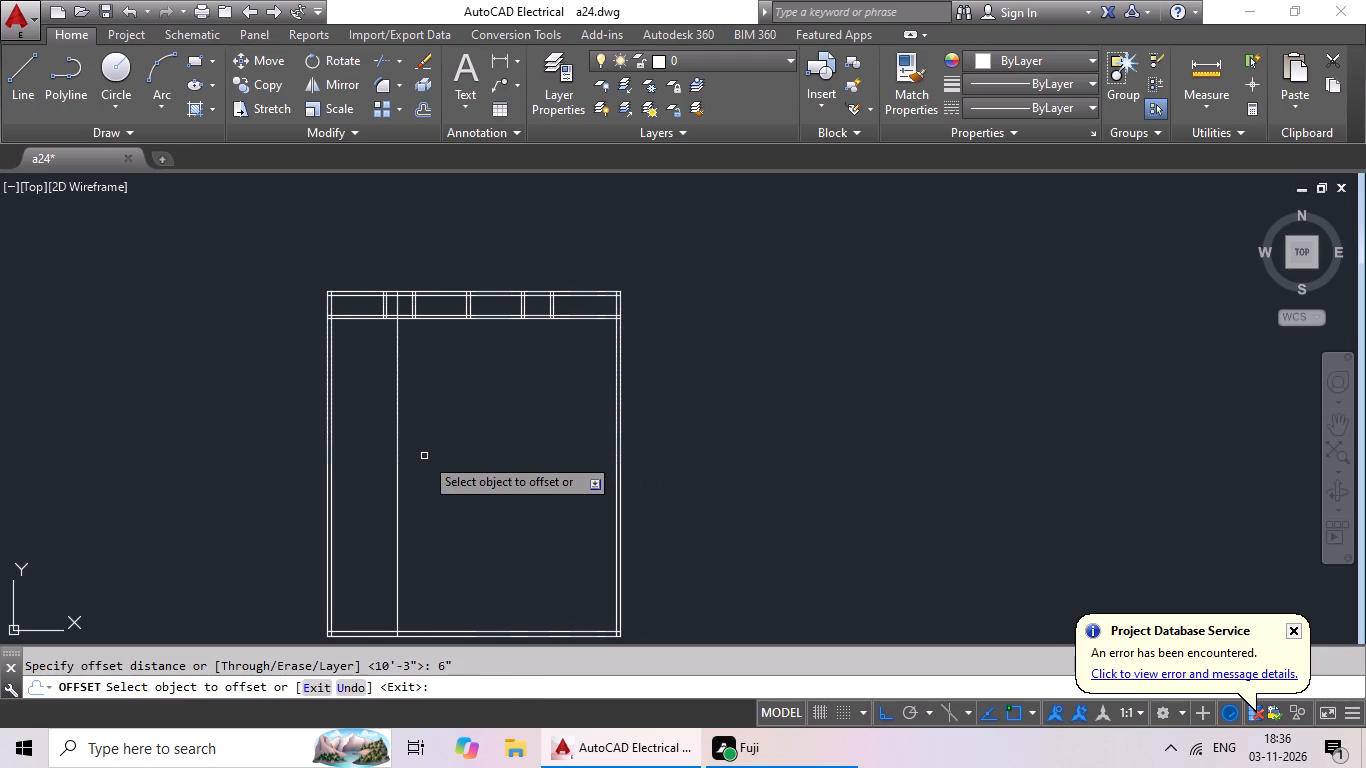
pyautogui.click(394, 477)
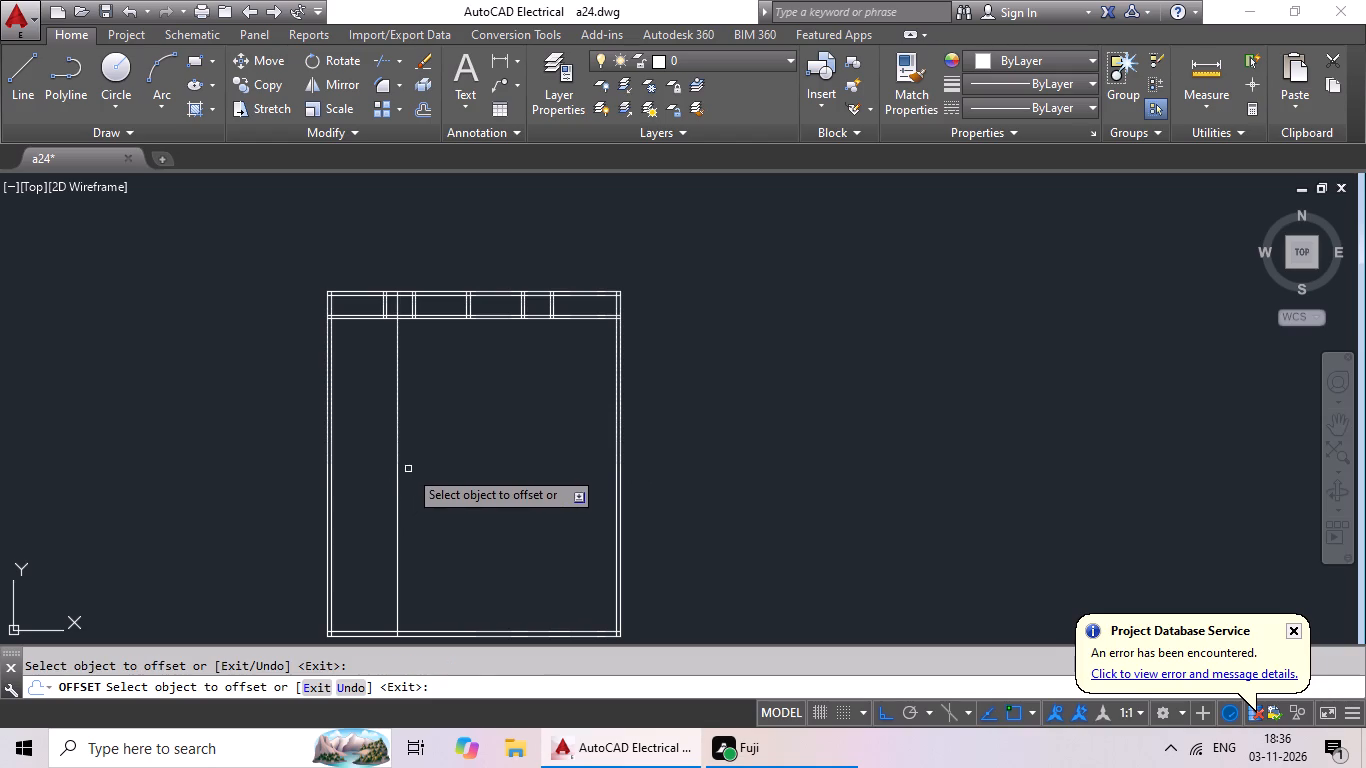
pyautogui.moveTo(397, 479); pyautogui.dragTo(419, 479)
pyautogui.click(469, 475)
pyautogui.scroll(5, 392, 299)
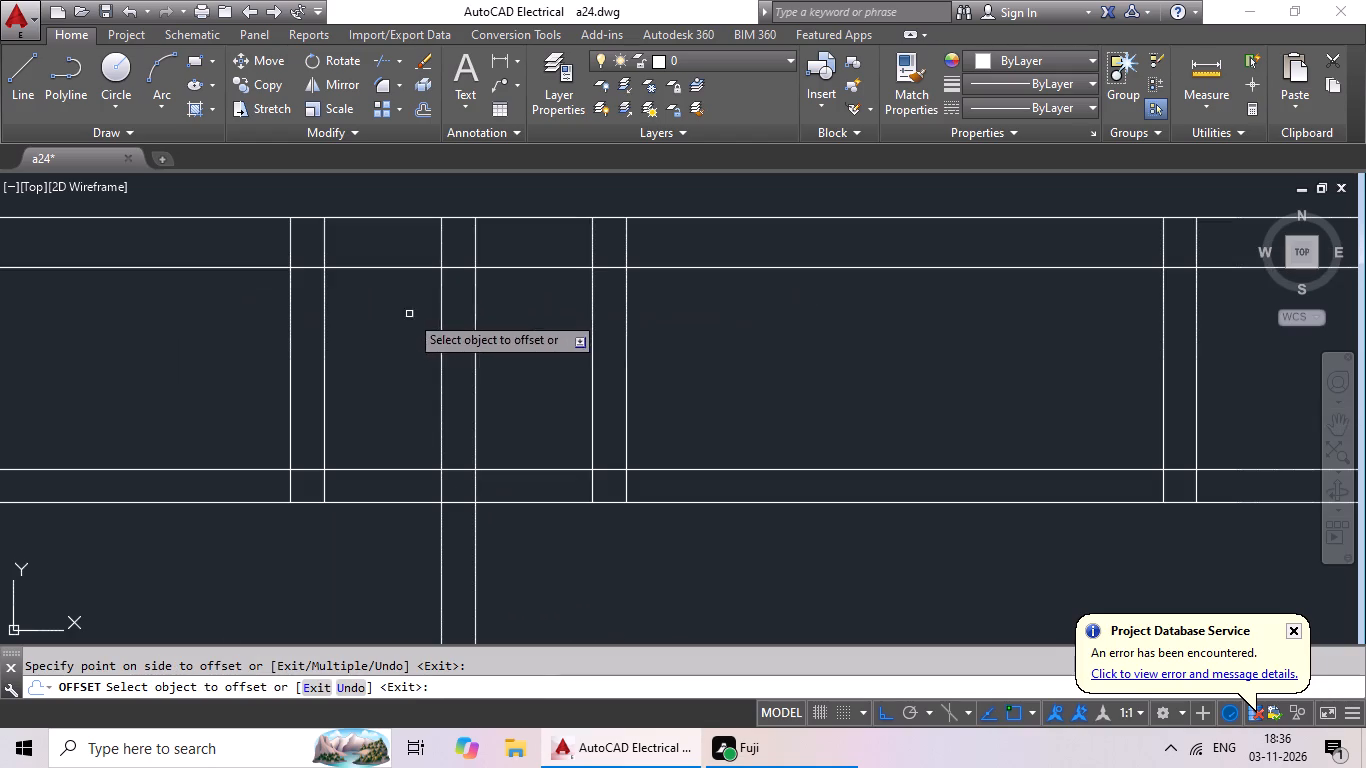
pyautogui.press('Escape')
pyautogui.press('Escape')
pyautogui.press('Escape')
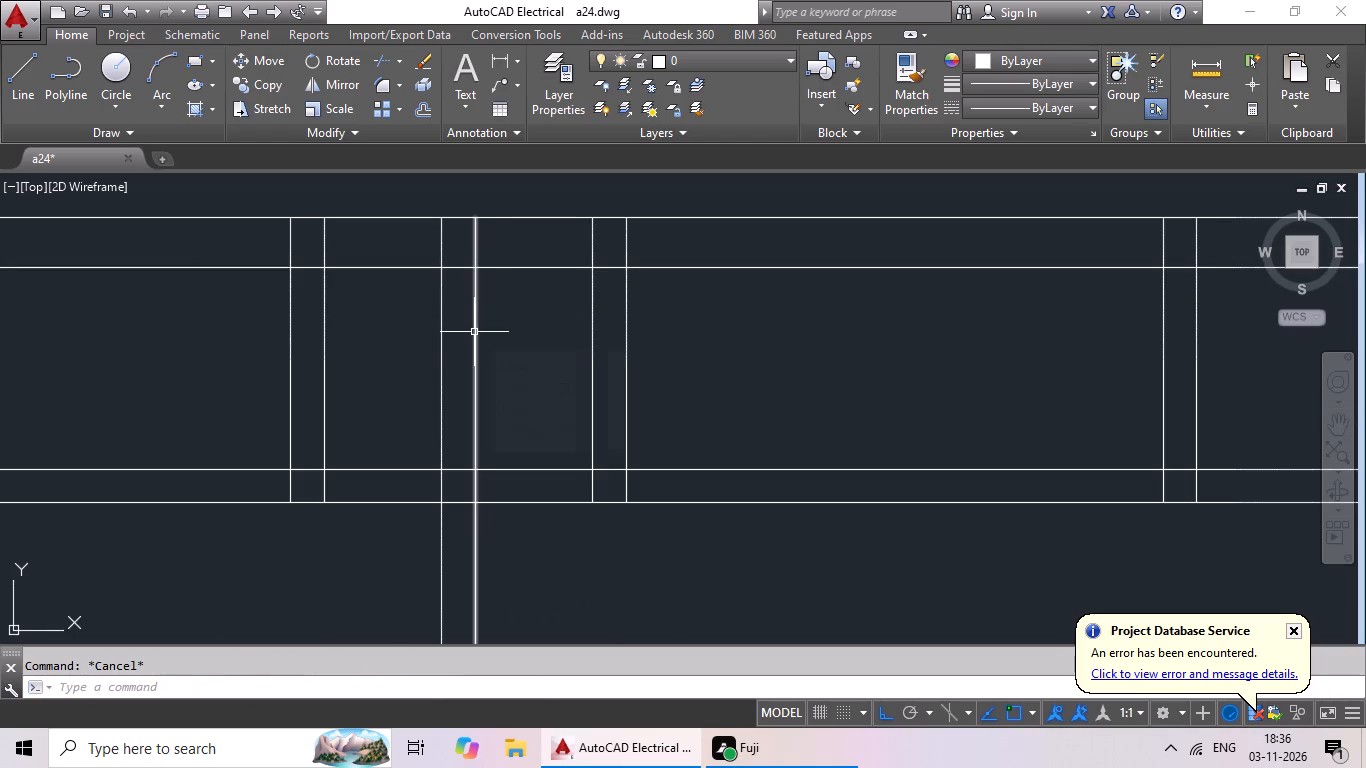
# Trim both lines of the new 10'3" vertical partition inside the top strip, down to the horizontal partition.
pyautogui.press('Escape')
pyautogui.press('Escape')
pyautogui.press('t')
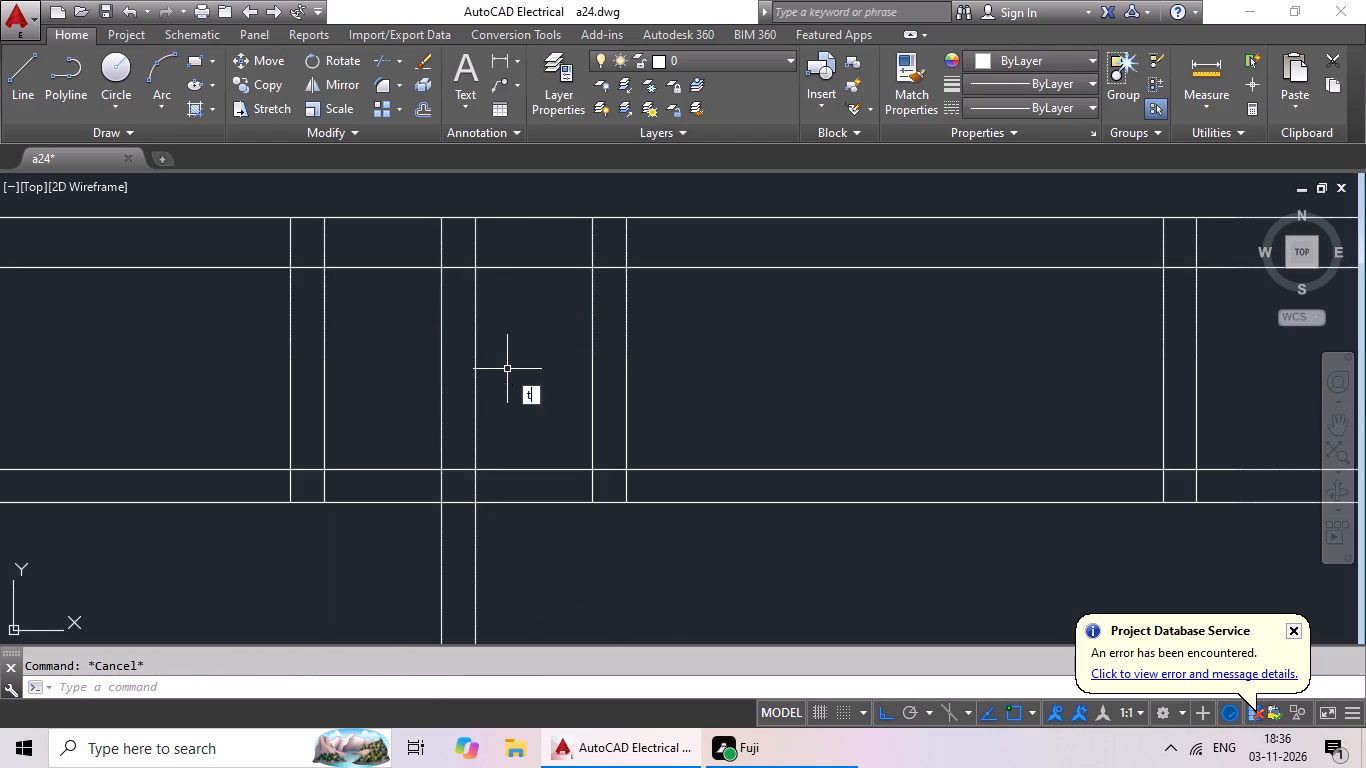
pyautogui.press('r')
pyautogui.press('space')
pyautogui.press('space')
pyautogui.scroll(4, 492, 228)
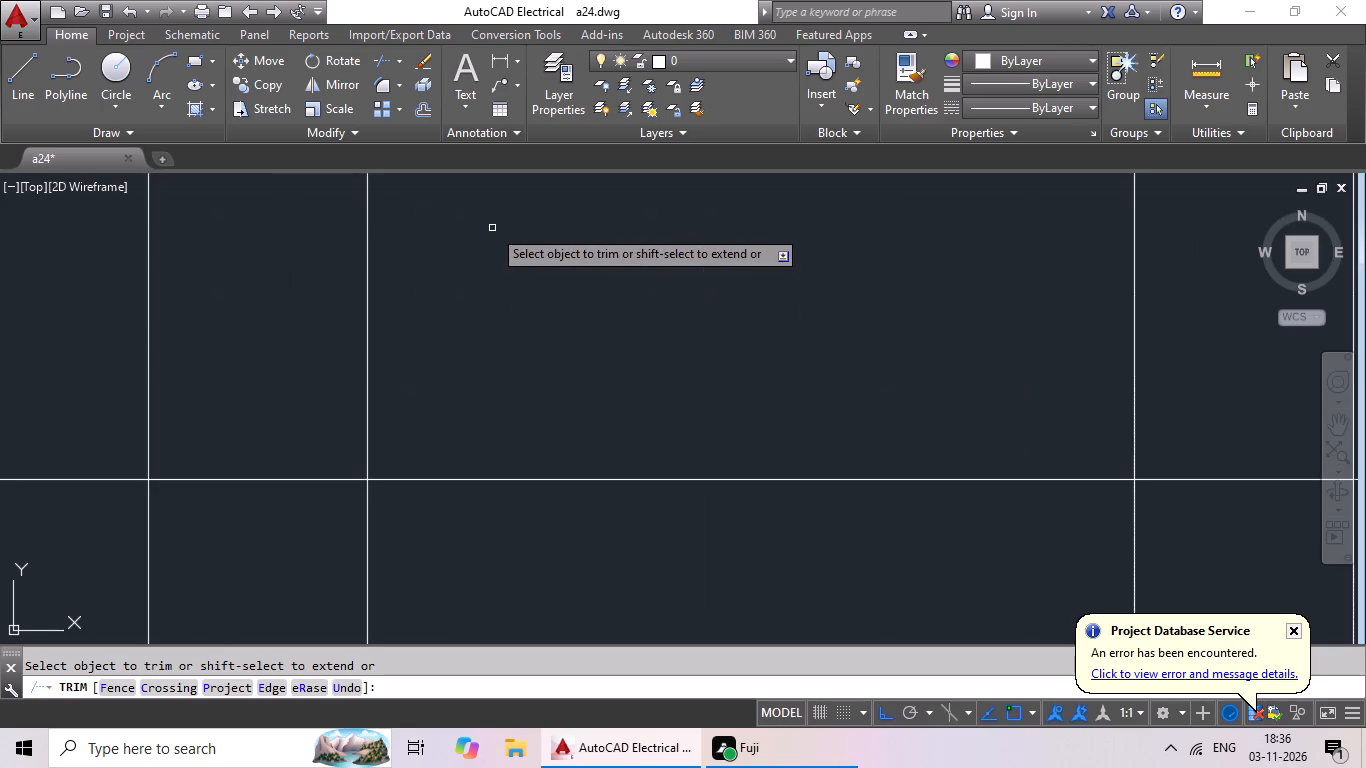
pyautogui.scroll(-2, 492, 228)
pyautogui.moveTo(492, 228); pyautogui.dragTo(325, 271)
pyautogui.click(324, 272)
pyautogui.scroll(-1, 484, 398)
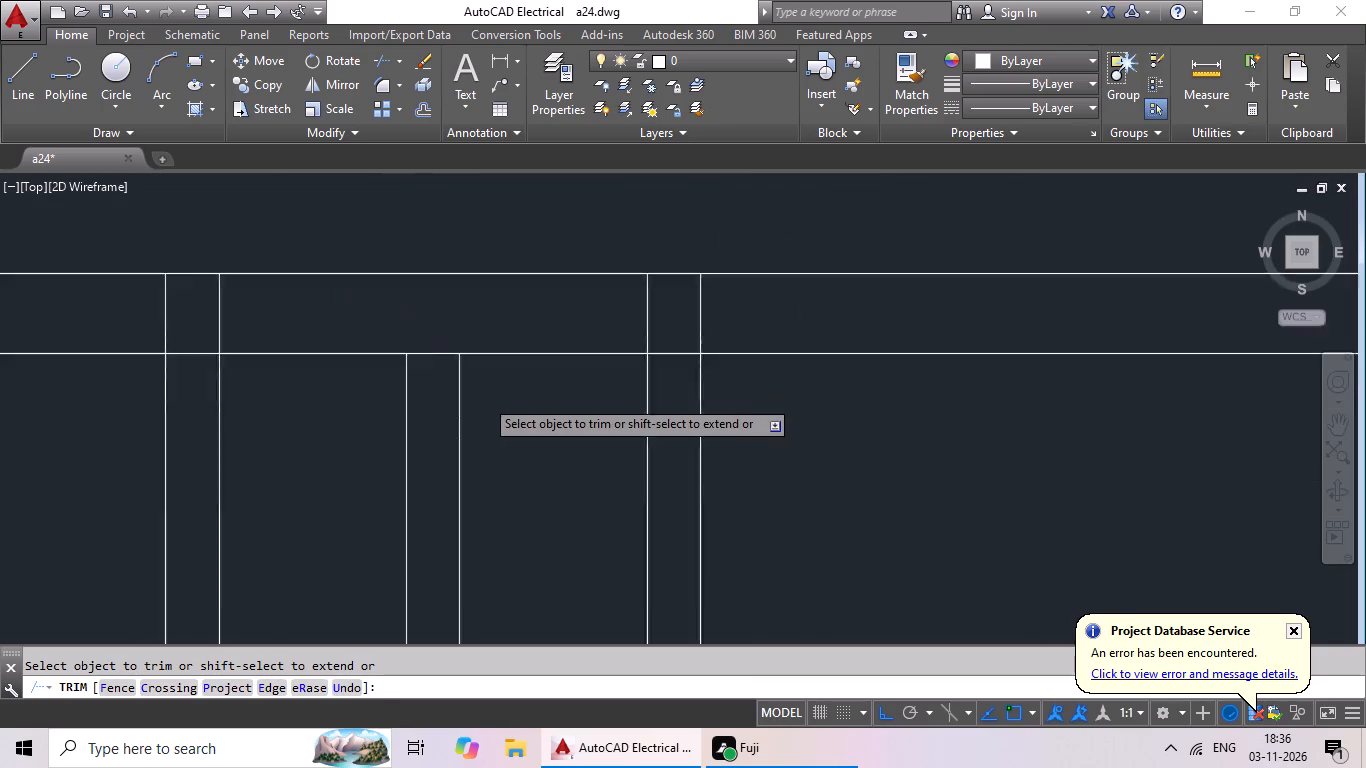
pyautogui.scroll(-2, 484, 398)
pyautogui.moveTo(484, 398); pyautogui.dragTo(496, 318, button='middle')
pyautogui.moveTo(507, 328); pyautogui.dragTo(455, 392)
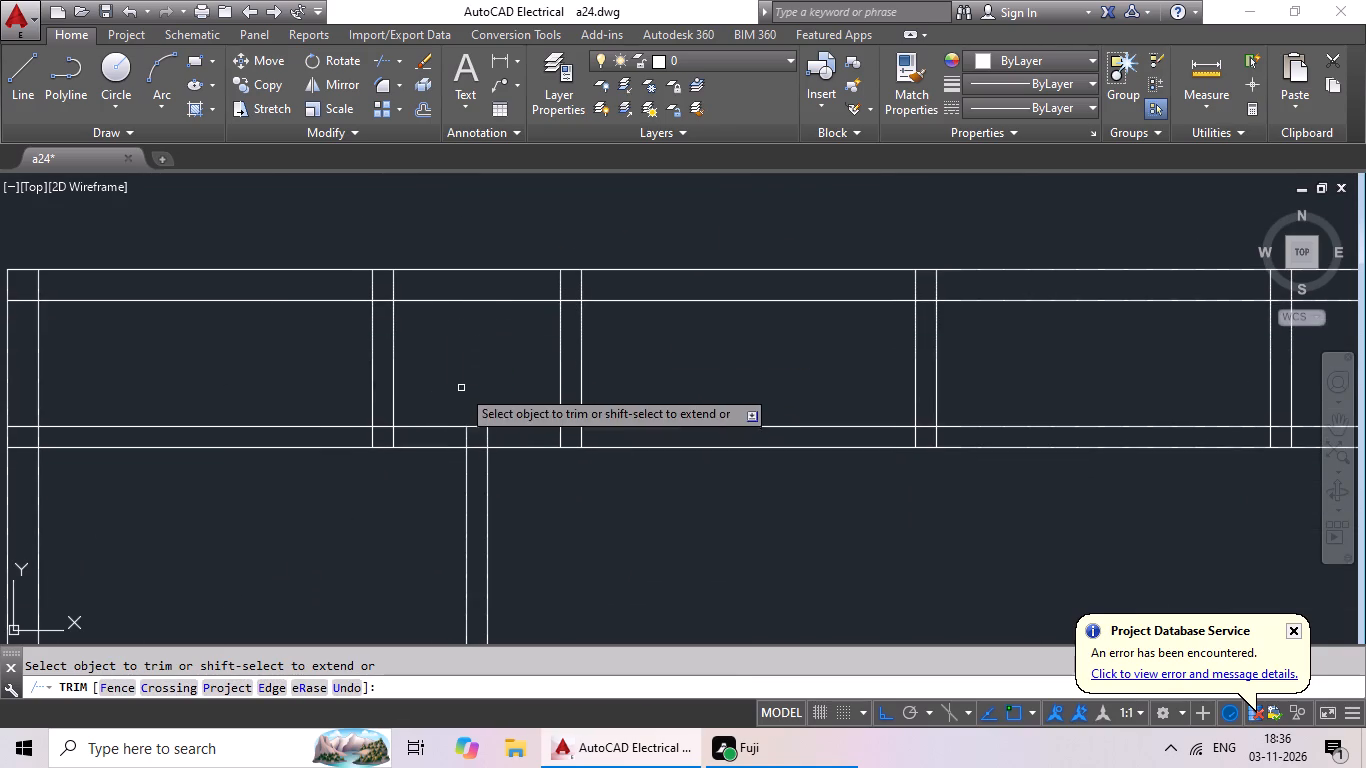
pyautogui.scroll(-2, 517, 459)
pyautogui.moveTo(517, 458); pyautogui.dragTo(531, 387, button='middle')
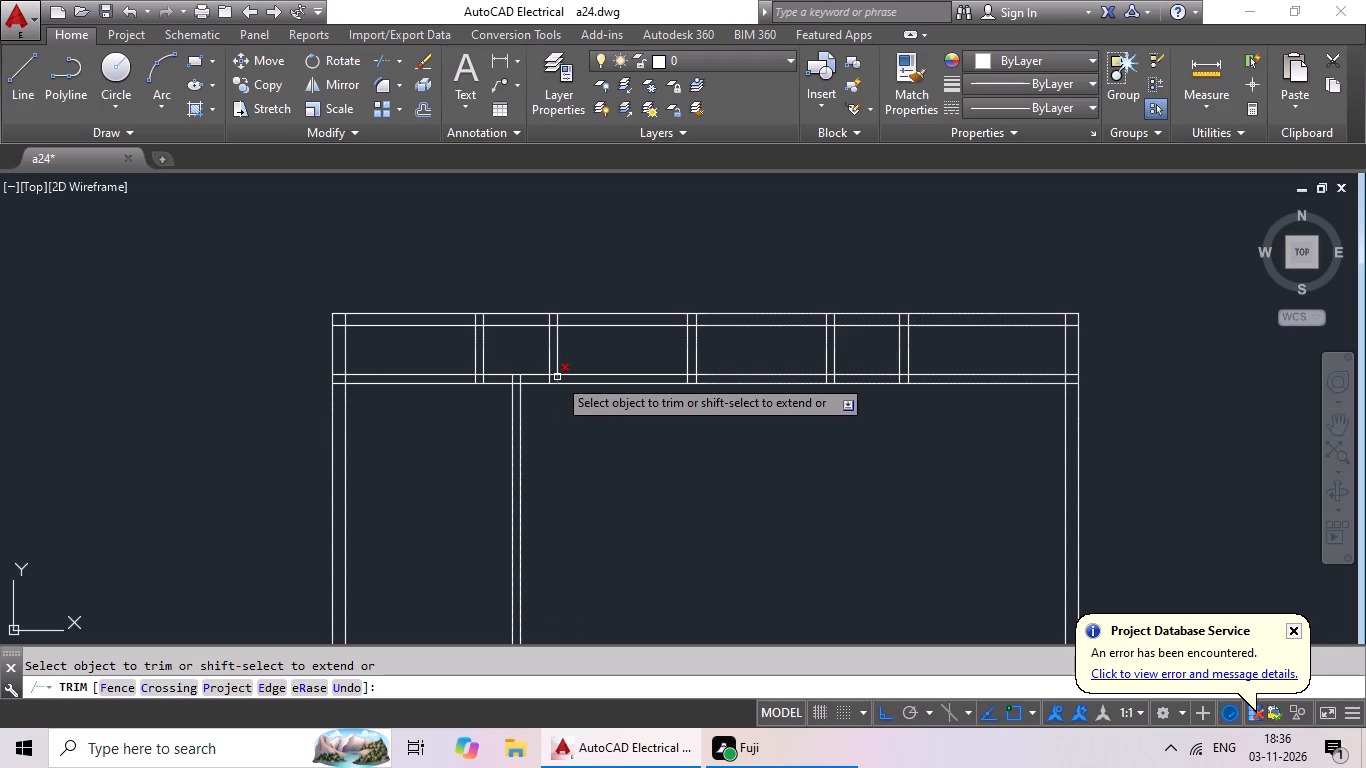
pyautogui.moveTo(577, 430); pyautogui.dragTo(620, 329, button='middle')
pyautogui.scroll(-2, 614, 348)
pyautogui.middleClick(638, 382)
pyautogui.press('Escape')
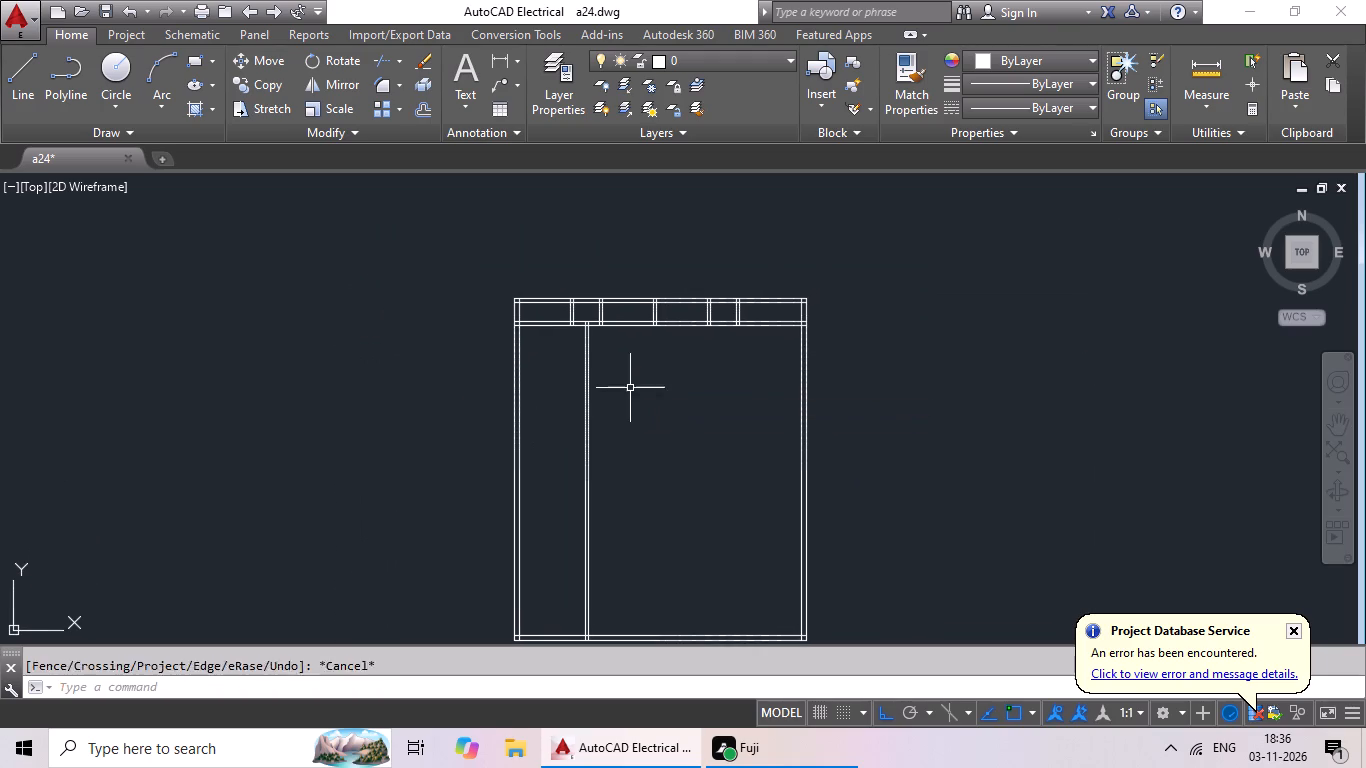
pyautogui.press('Escape')
pyautogui.press('Escape')
# Offset the right-hand line of the vertical partition below the strip 10'3" to the right for a second room partition.
pyautogui.scroll(3, 601, 397)
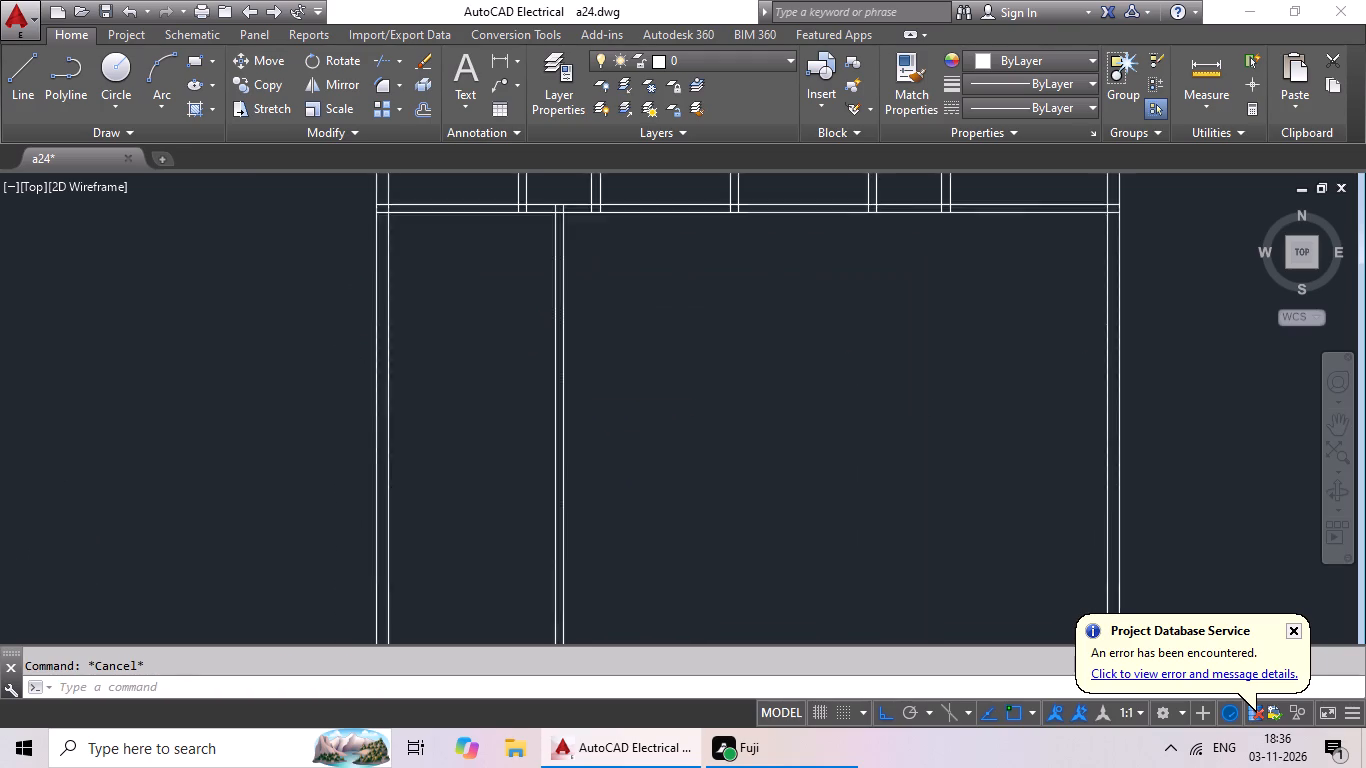
pyautogui.scroll(-2, 673, 386)
pyautogui.moveTo(673, 386); pyautogui.dragTo(610, 429, button='middle')
pyautogui.press('Escape')
pyautogui.press('Escape')
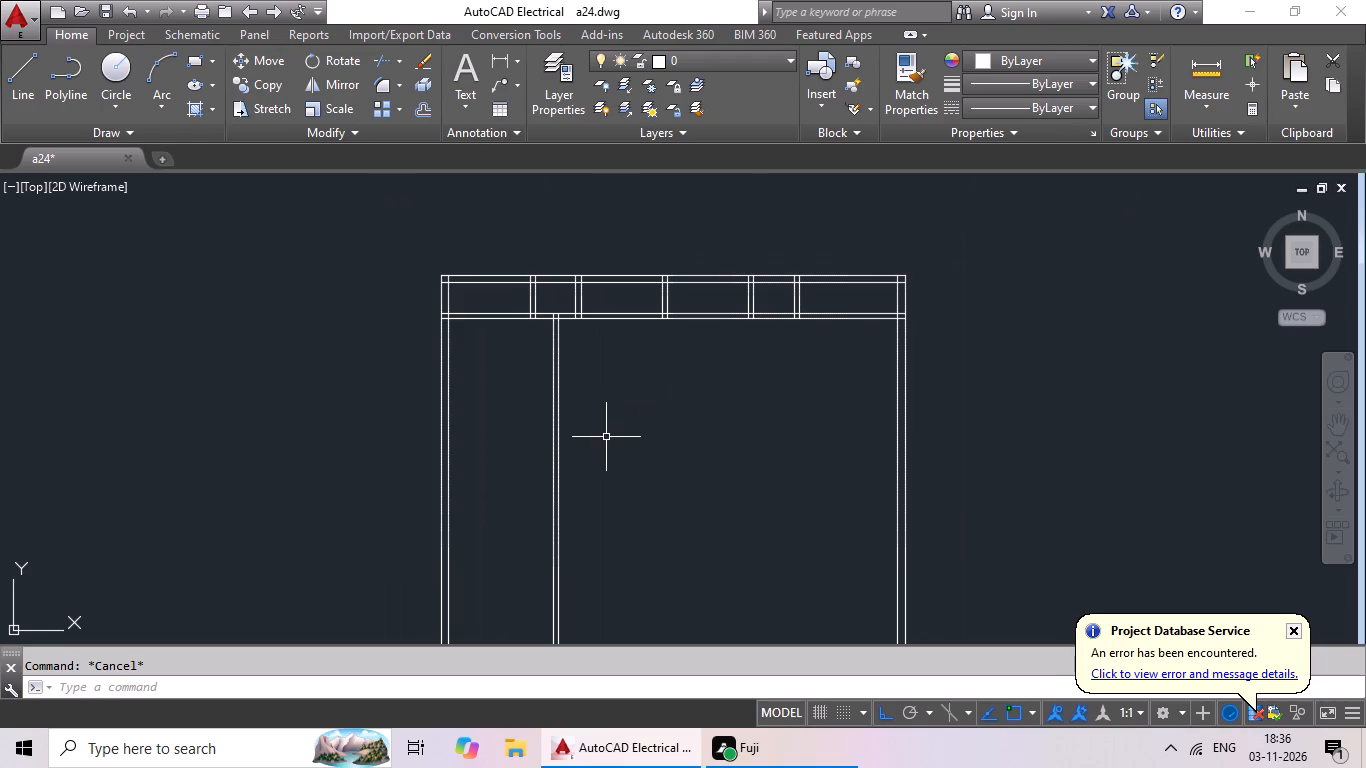
pyautogui.press('Escape')
pyautogui.press('Escape')
pyautogui.press('Escape')
pyautogui.press('o')
pyautogui.press('Return')
pyautogui.write("10'3")
pyautogui.hotkey('shift', '"')
pyautogui.press('Return')
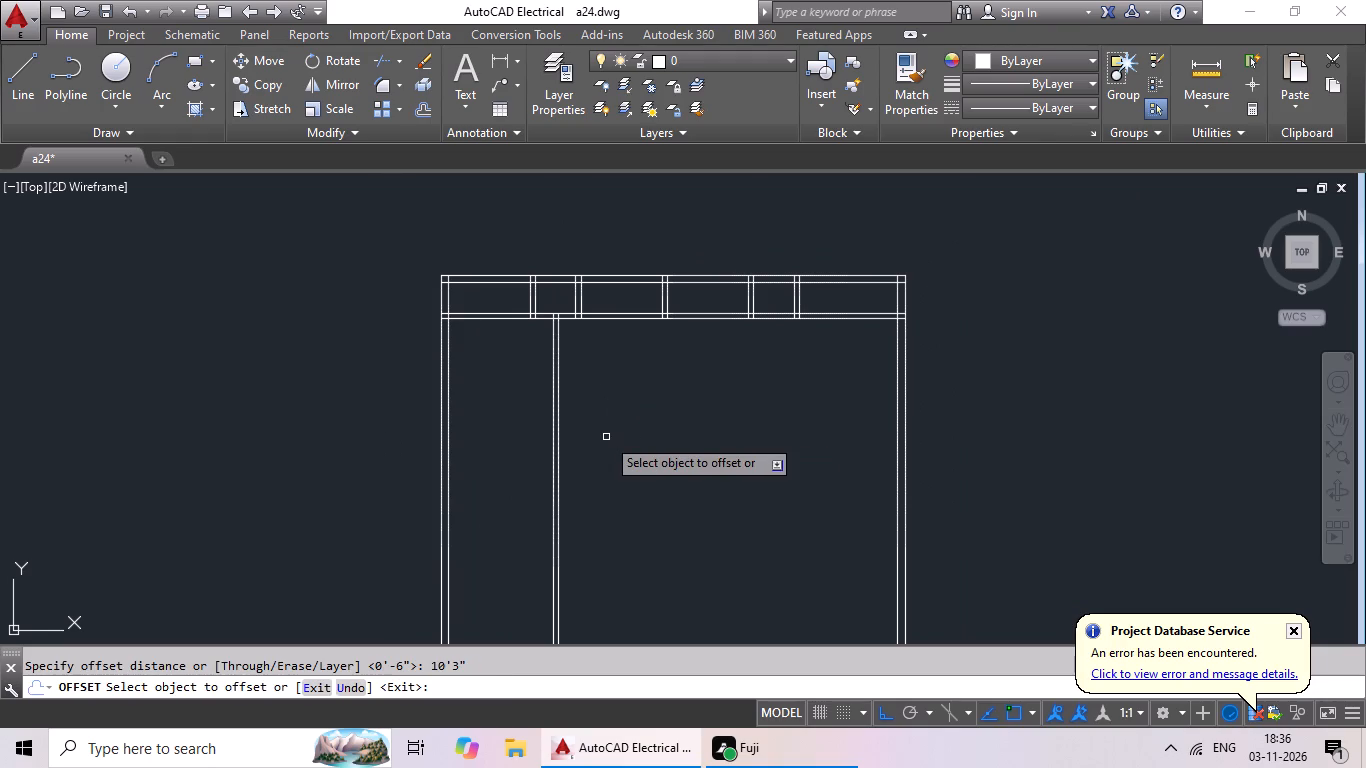
pyautogui.click(559, 476)
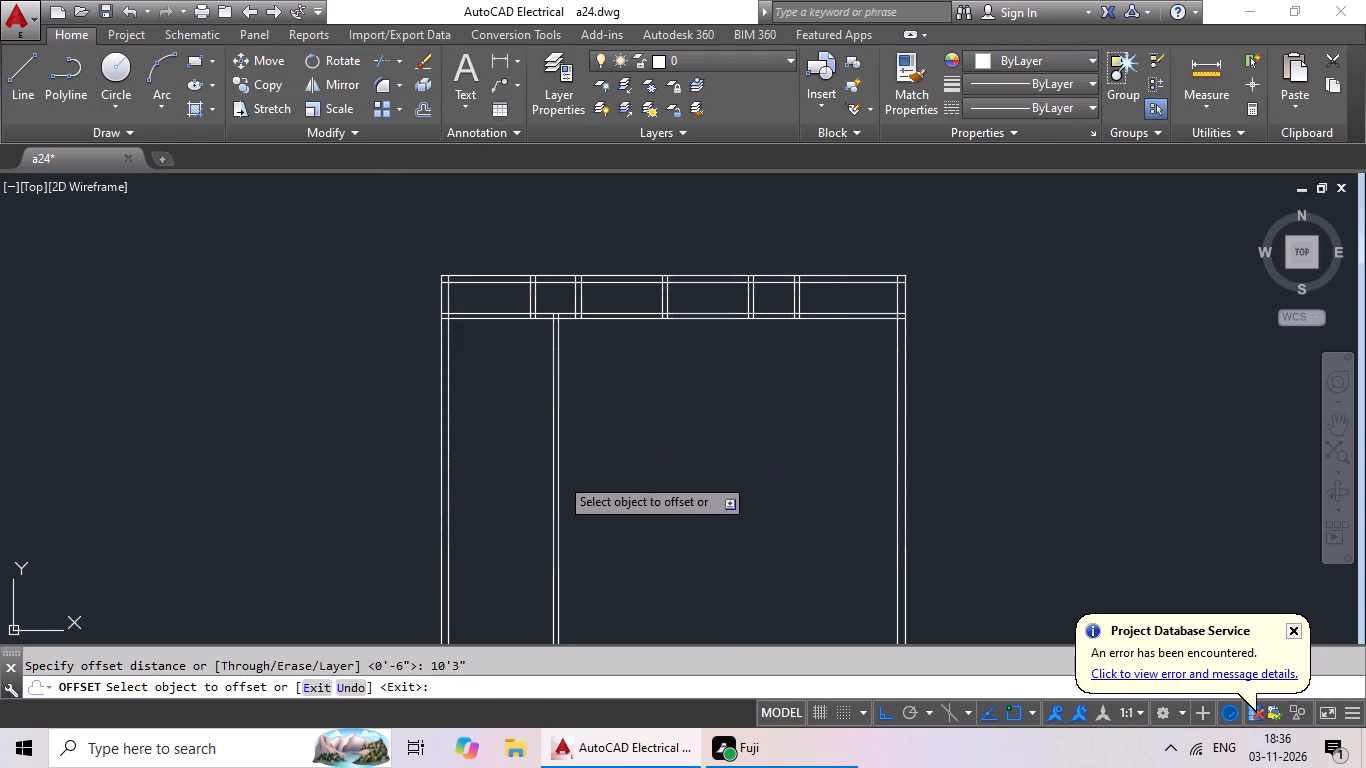
pyautogui.click(690, 461)
pyautogui.press('Escape')
pyautogui.press('Escape')
# Offset the second room partition's line 6" to the right to give the partition its thickness.
pyautogui.press('o')
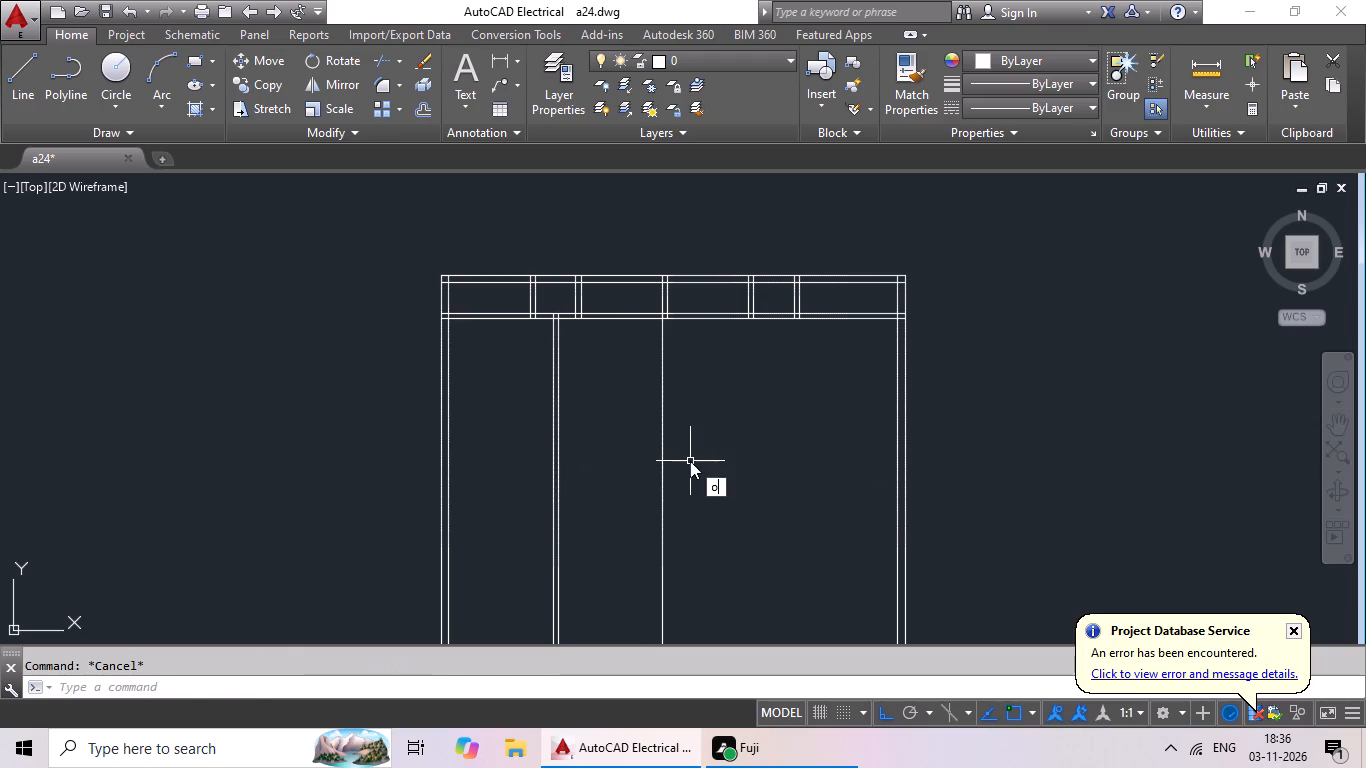
pyautogui.press('Return')
pyautogui.write('6"')
pyautogui.press('Return')
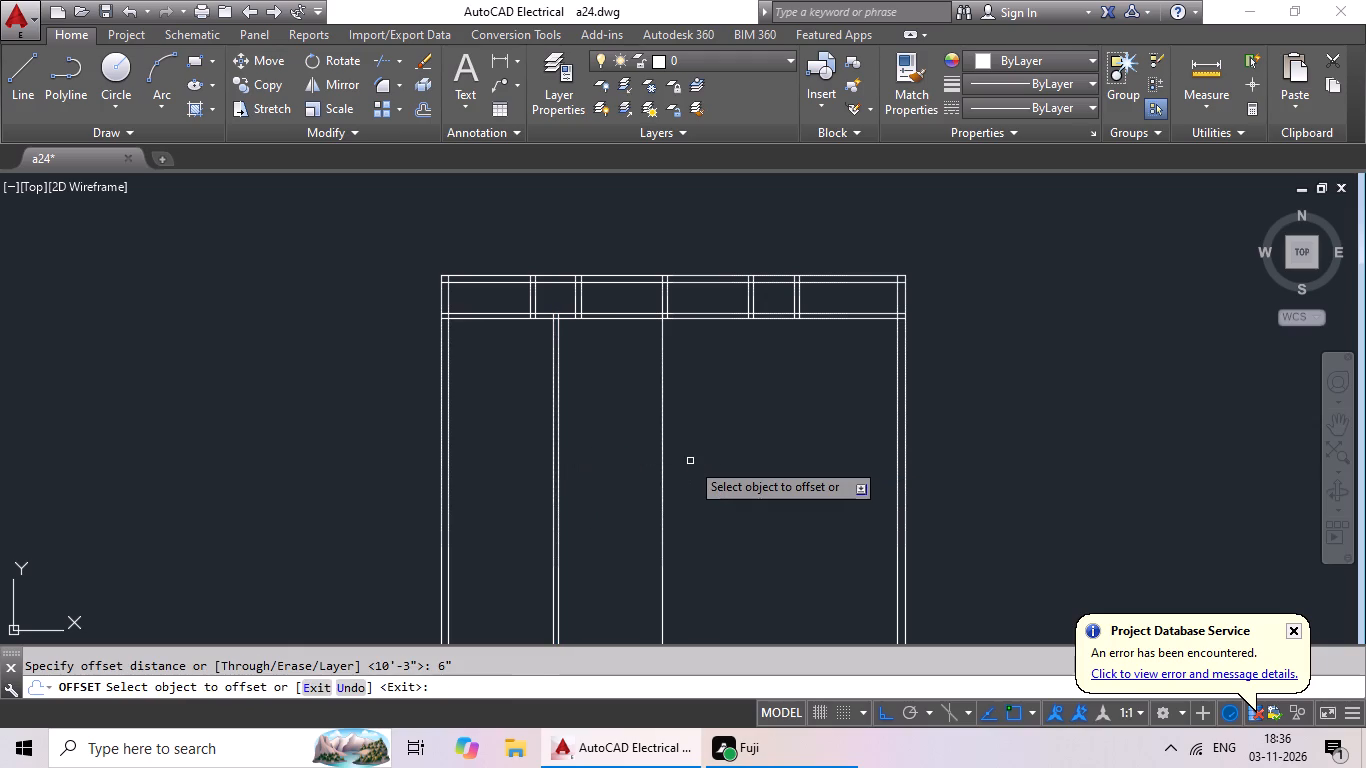
pyautogui.click(664, 489)
pyautogui.click(707, 478)
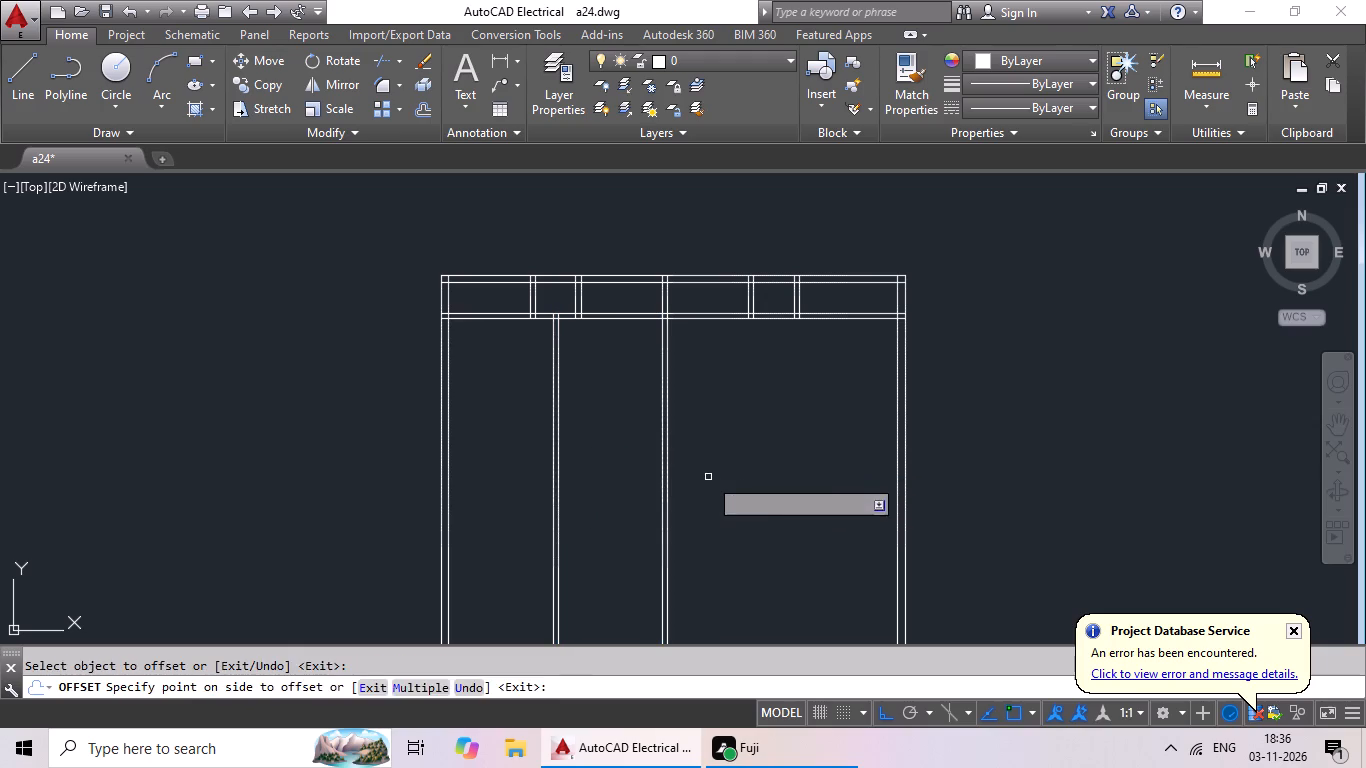
pyautogui.scroll(-1, 747, 441)
pyautogui.moveTo(750, 438); pyautogui.dragTo(472, 386, button='middle')
pyautogui.press('Escape')
pyautogui.press('Escape')
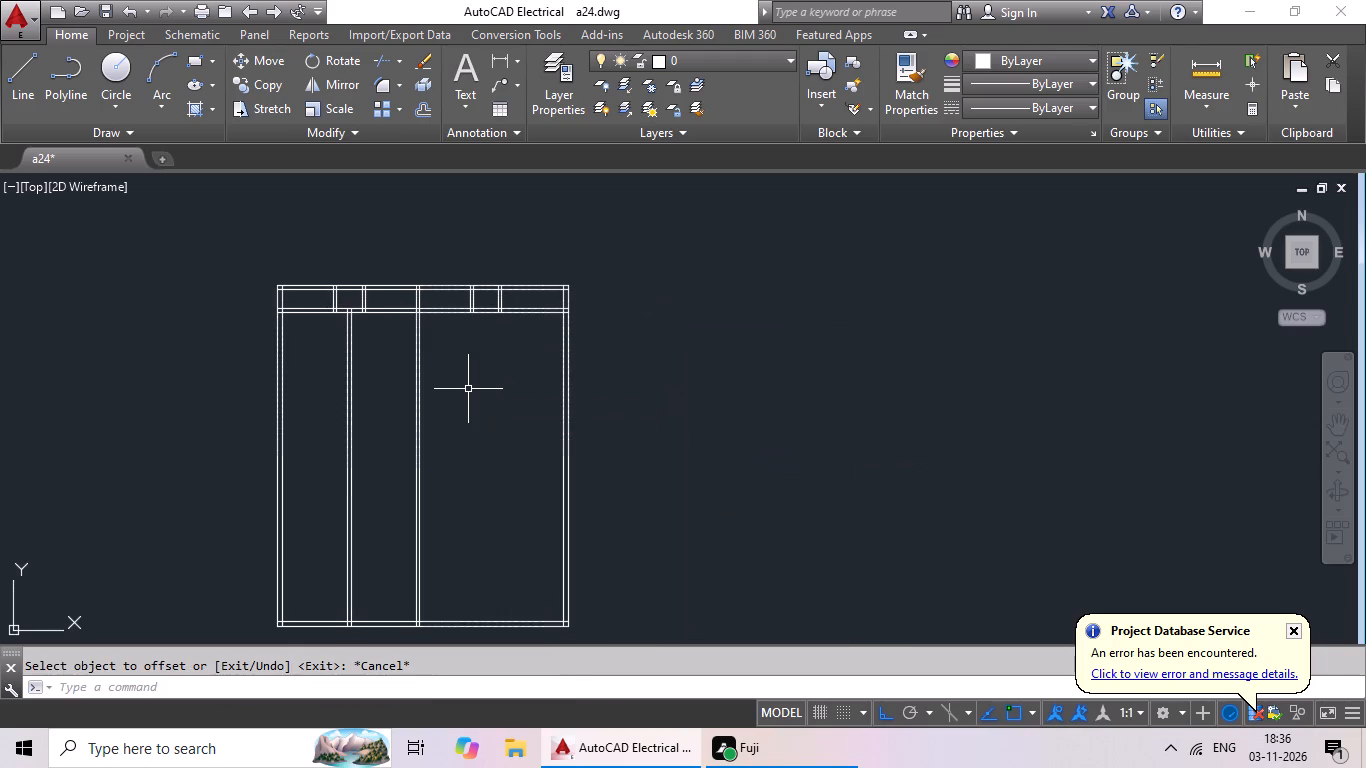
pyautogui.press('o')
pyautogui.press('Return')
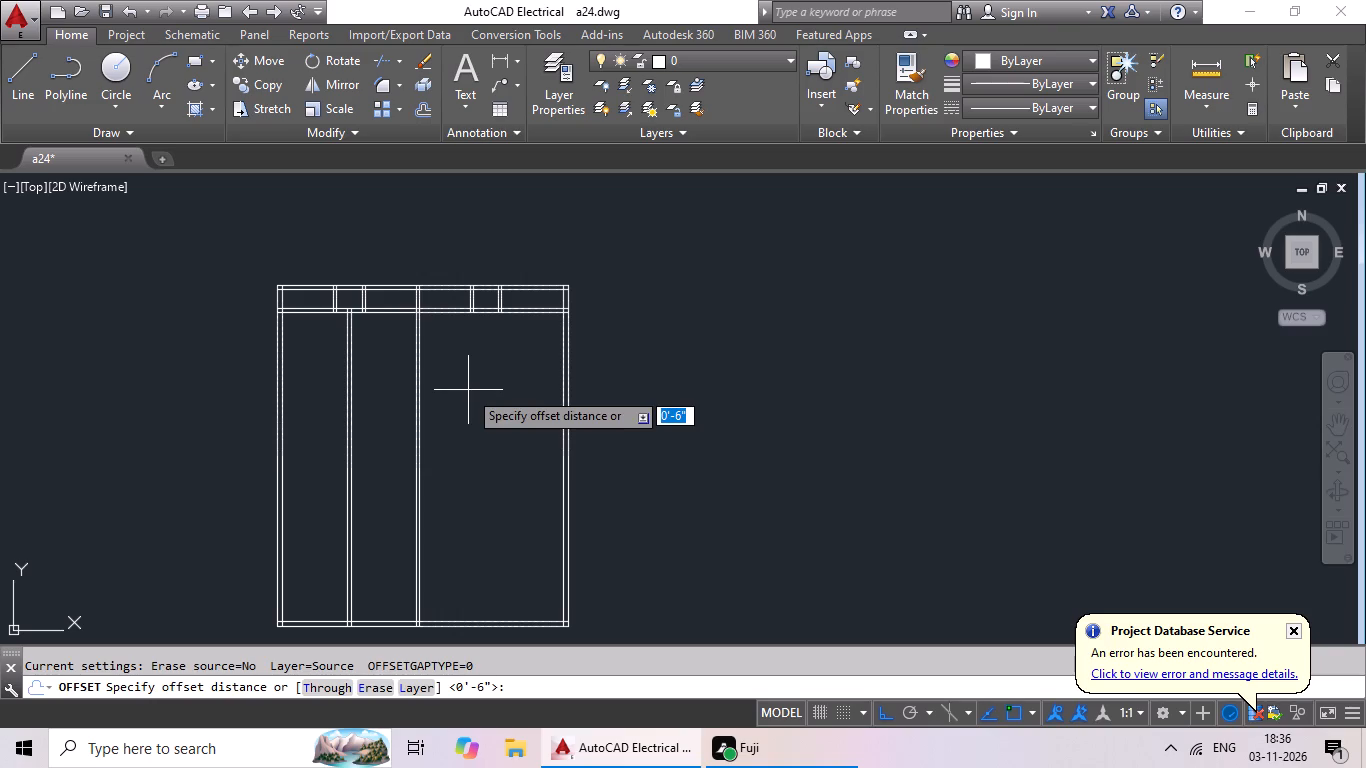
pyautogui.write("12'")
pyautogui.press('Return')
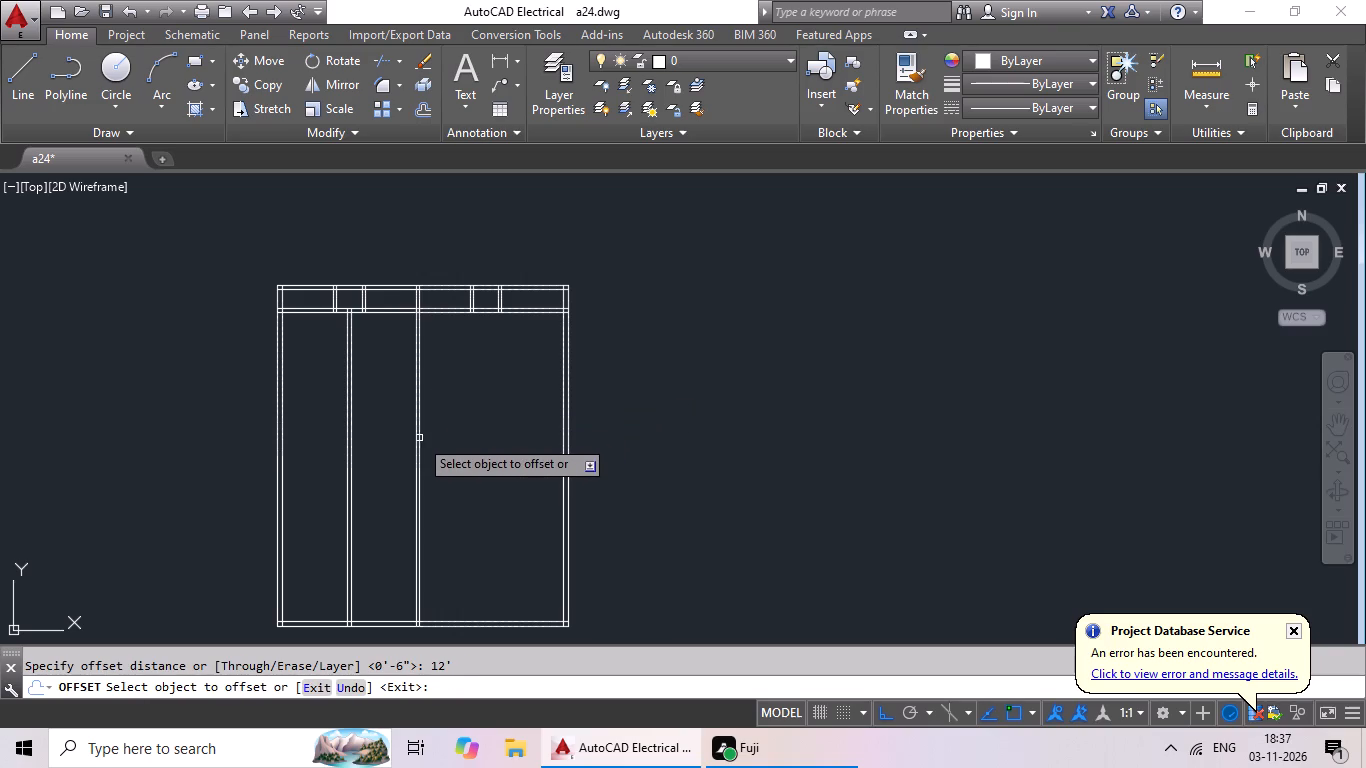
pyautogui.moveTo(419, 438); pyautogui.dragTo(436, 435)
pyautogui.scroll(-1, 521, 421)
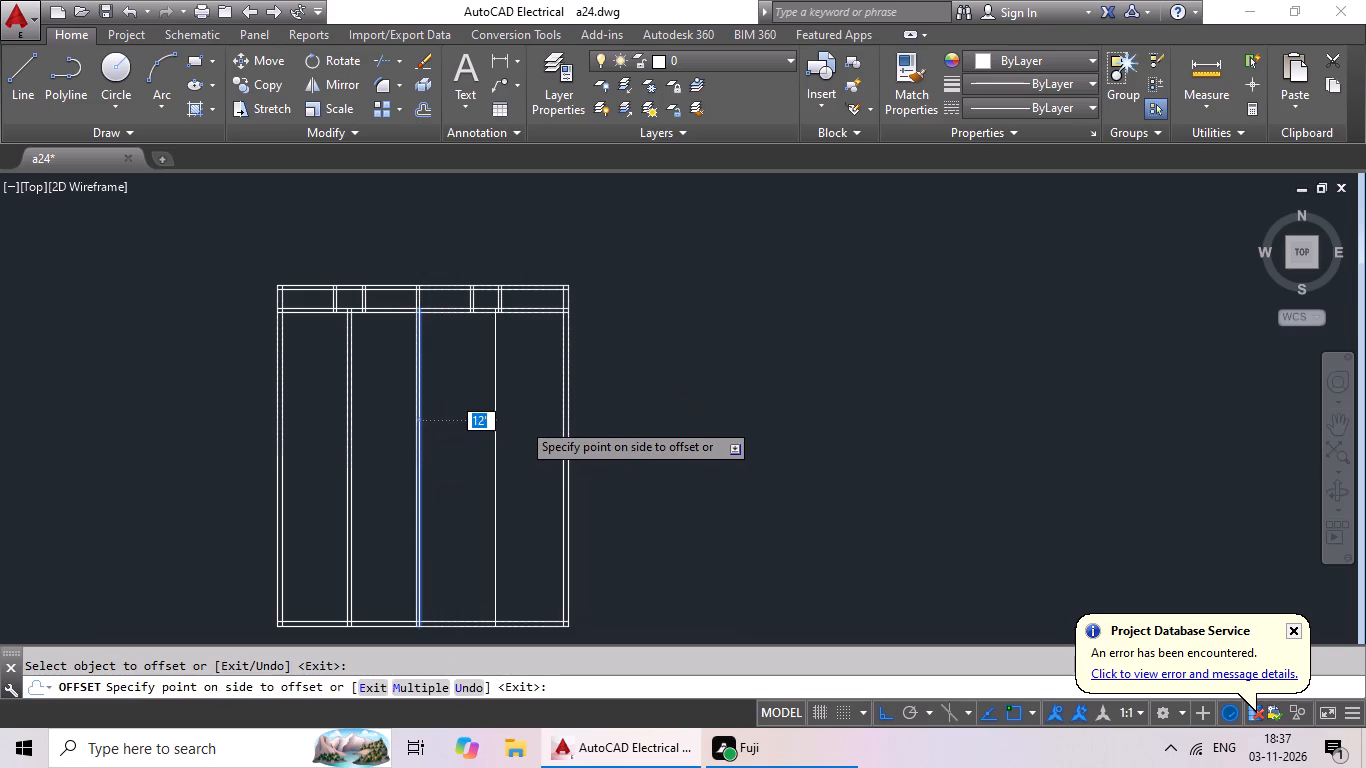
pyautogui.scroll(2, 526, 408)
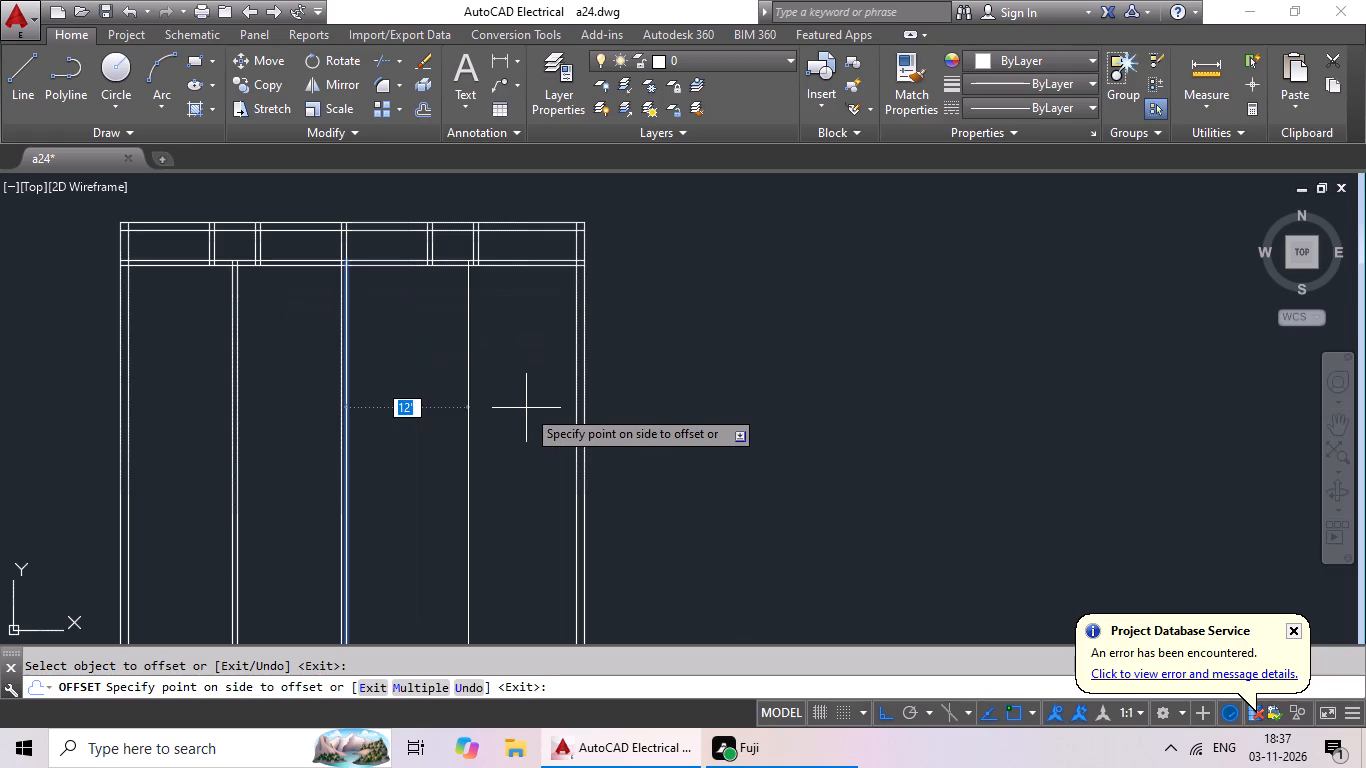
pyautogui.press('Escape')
# Measure the clear width between the two vertical room partitions just below the horizontal partition with a linear dimension.
pyautogui.scroll(-1, 496, 393)
pyautogui.moveTo(495, 391); pyautogui.dragTo(489, 391, button='middle')
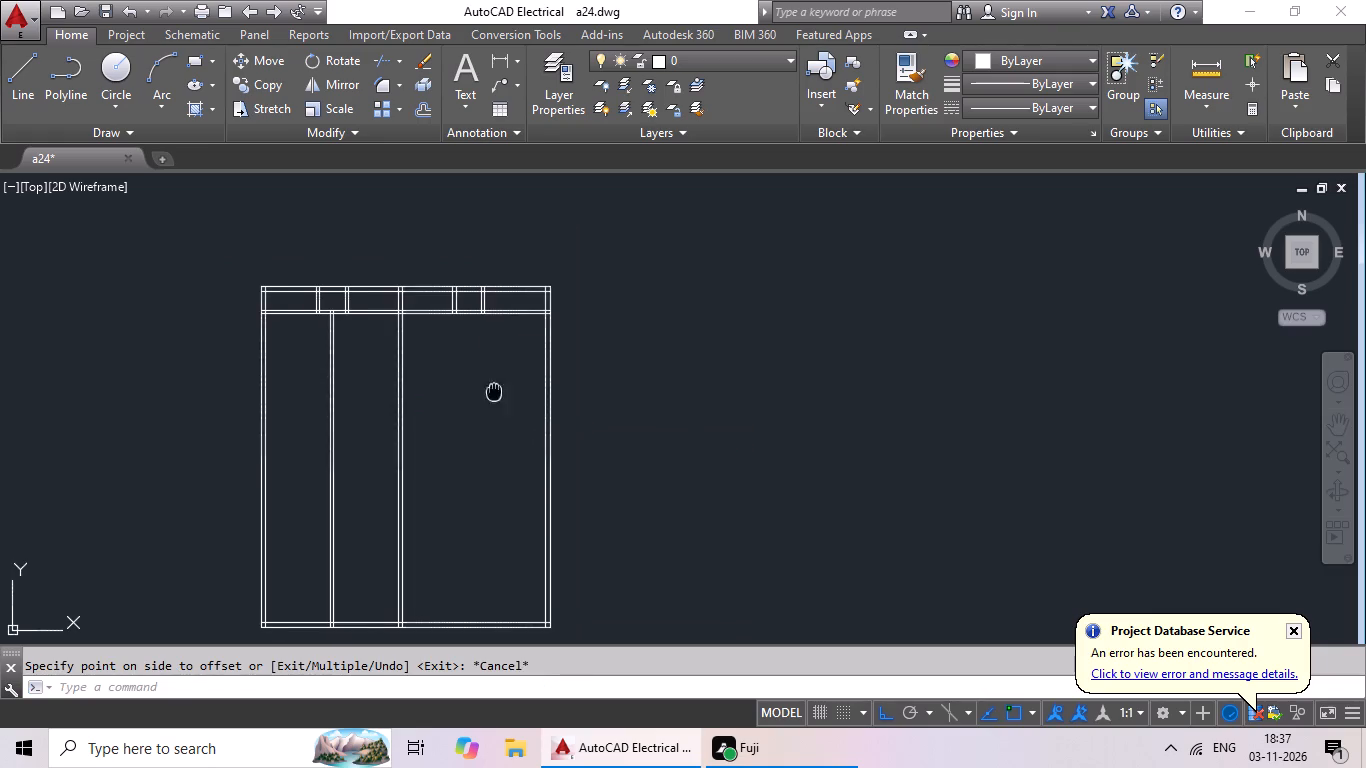
pyautogui.moveTo(489, 391); pyautogui.dragTo(356, 391, button='middle')
pyautogui.moveTo(320, 358); pyautogui.dragTo(448, 399, button='middle')
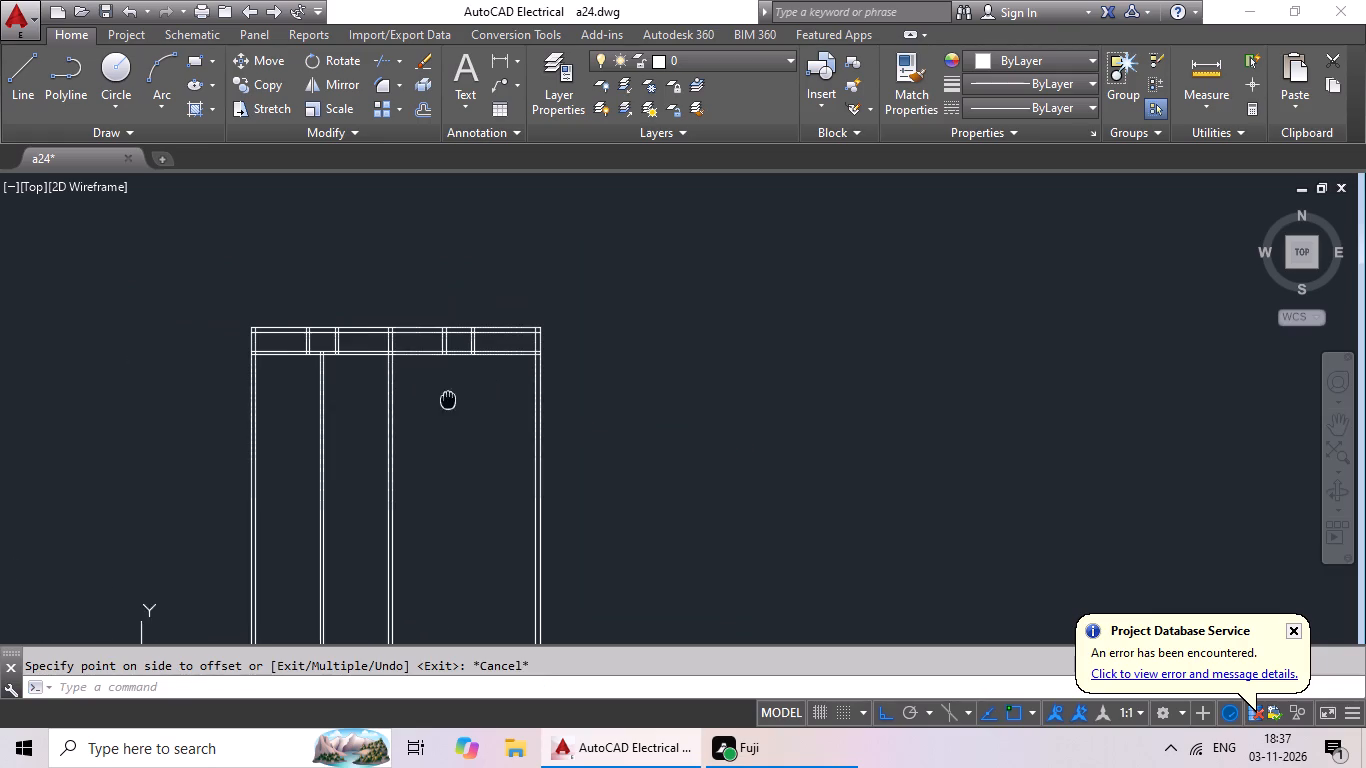
pyautogui.moveTo(448, 399); pyautogui.dragTo(449, 399, button='middle')
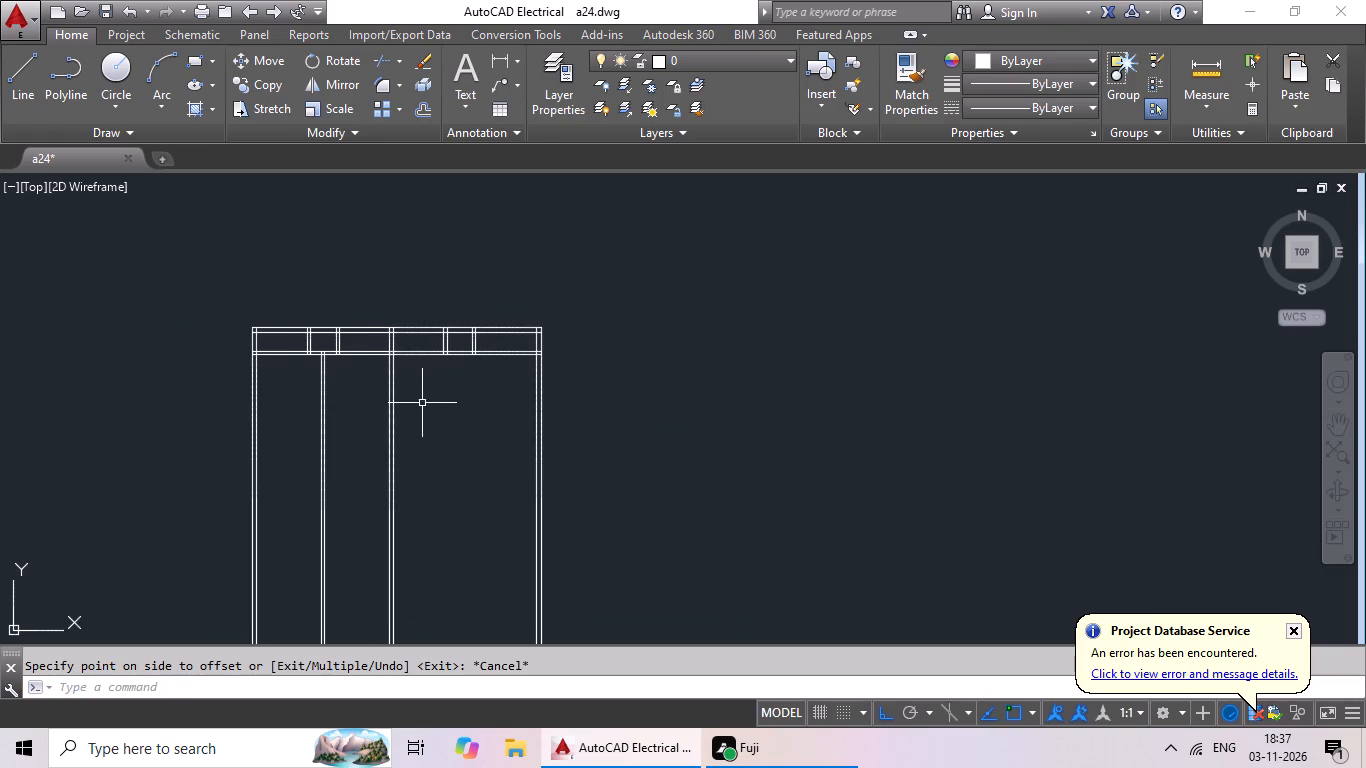
pyautogui.scroll(3, 423, 403)
pyautogui.scroll(-1, 435, 399)
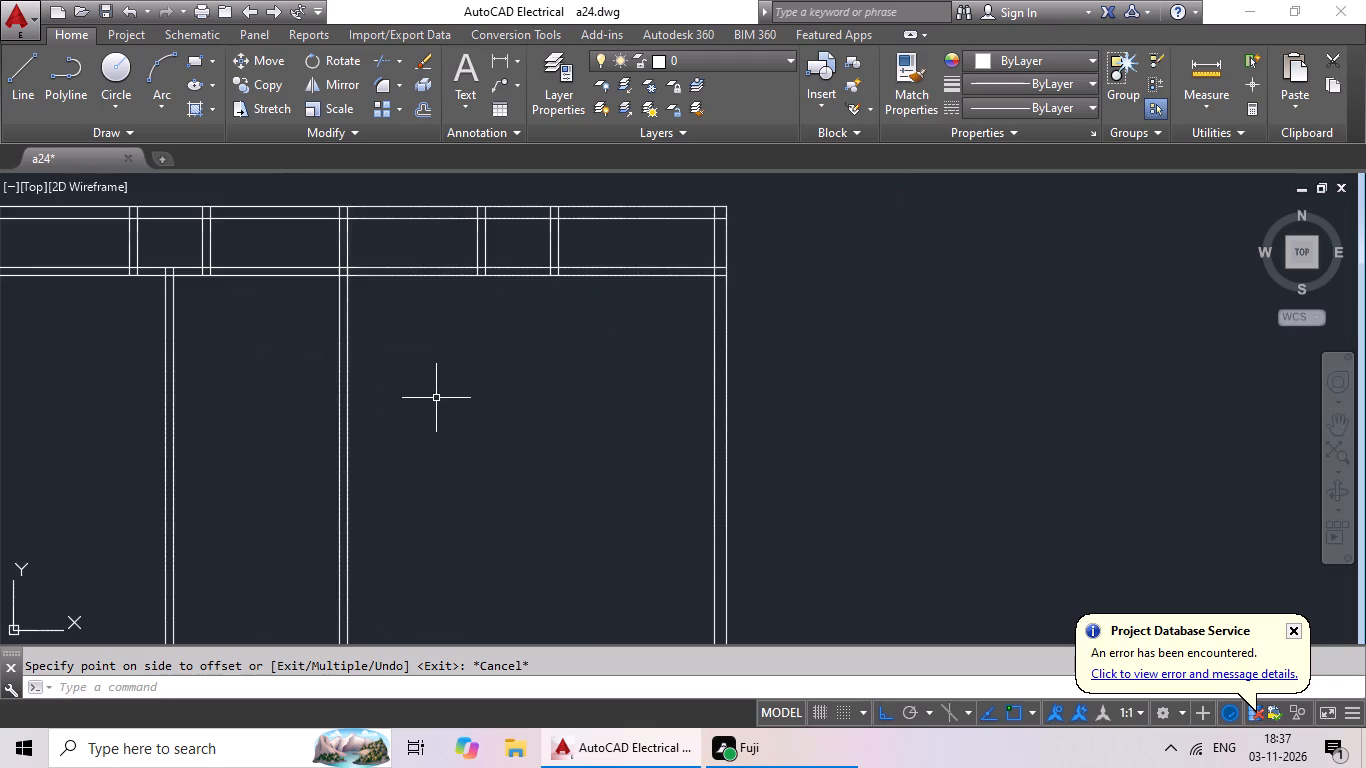
pyautogui.moveTo(436, 398); pyautogui.dragTo(292, 443, button='middle')
pyautogui.moveTo(346, 415); pyautogui.dragTo(513, 402, button='middle')
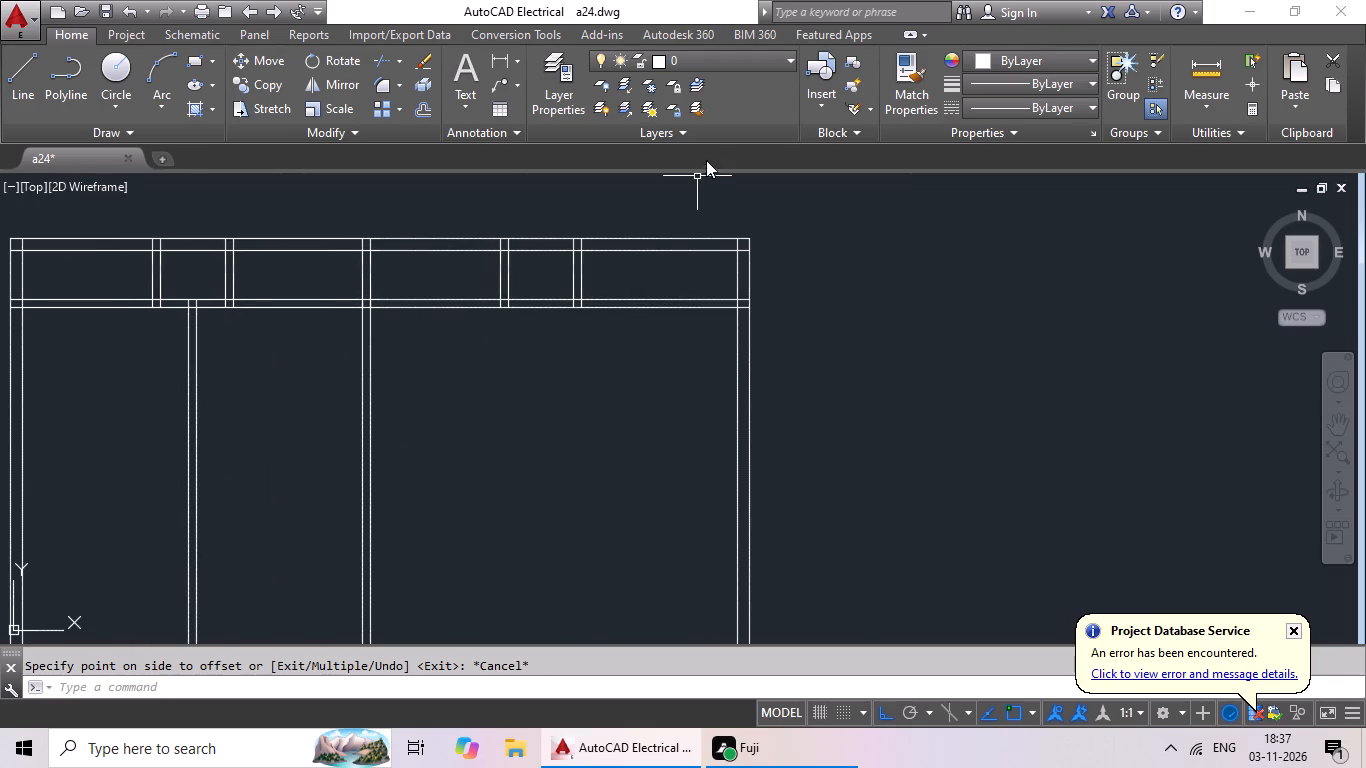
pyautogui.click(501, 58)
pyautogui.scroll(3, 167, 294)
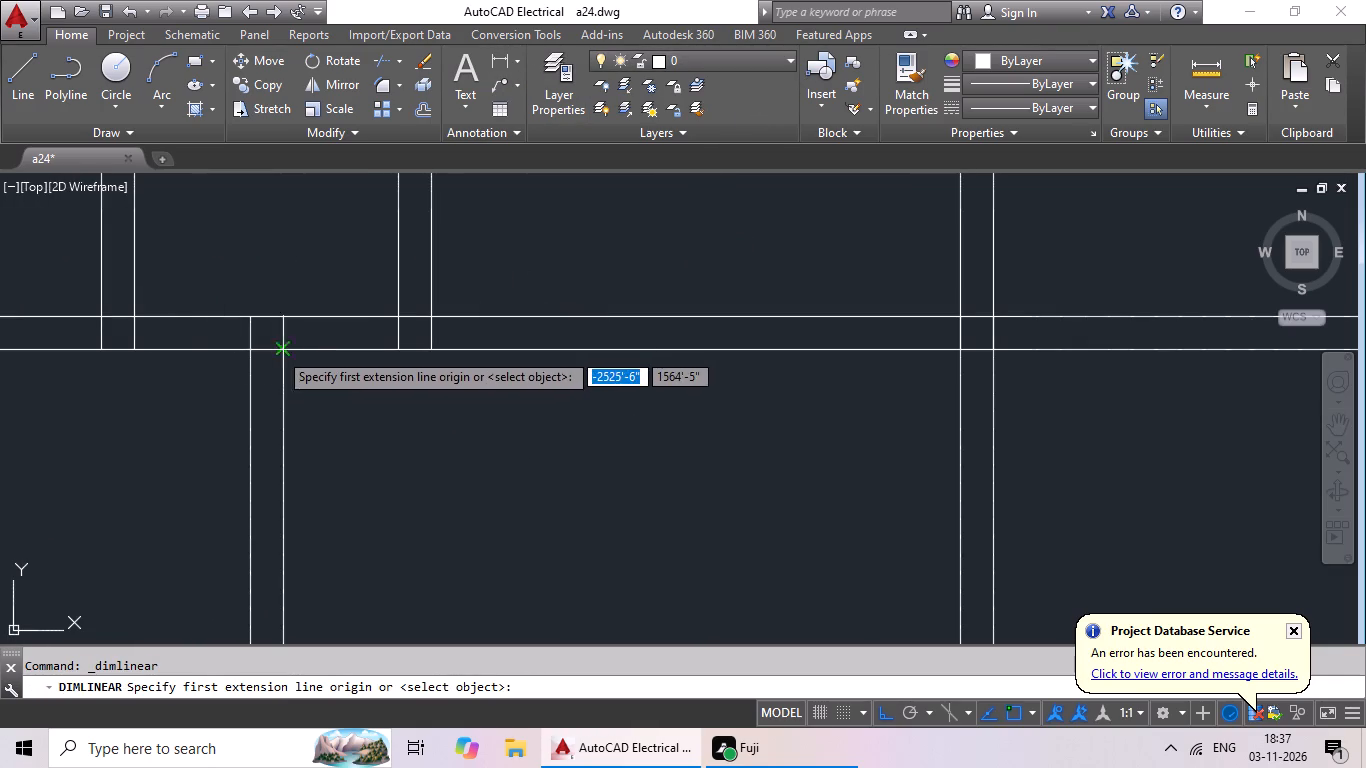
pyautogui.click(287, 350)
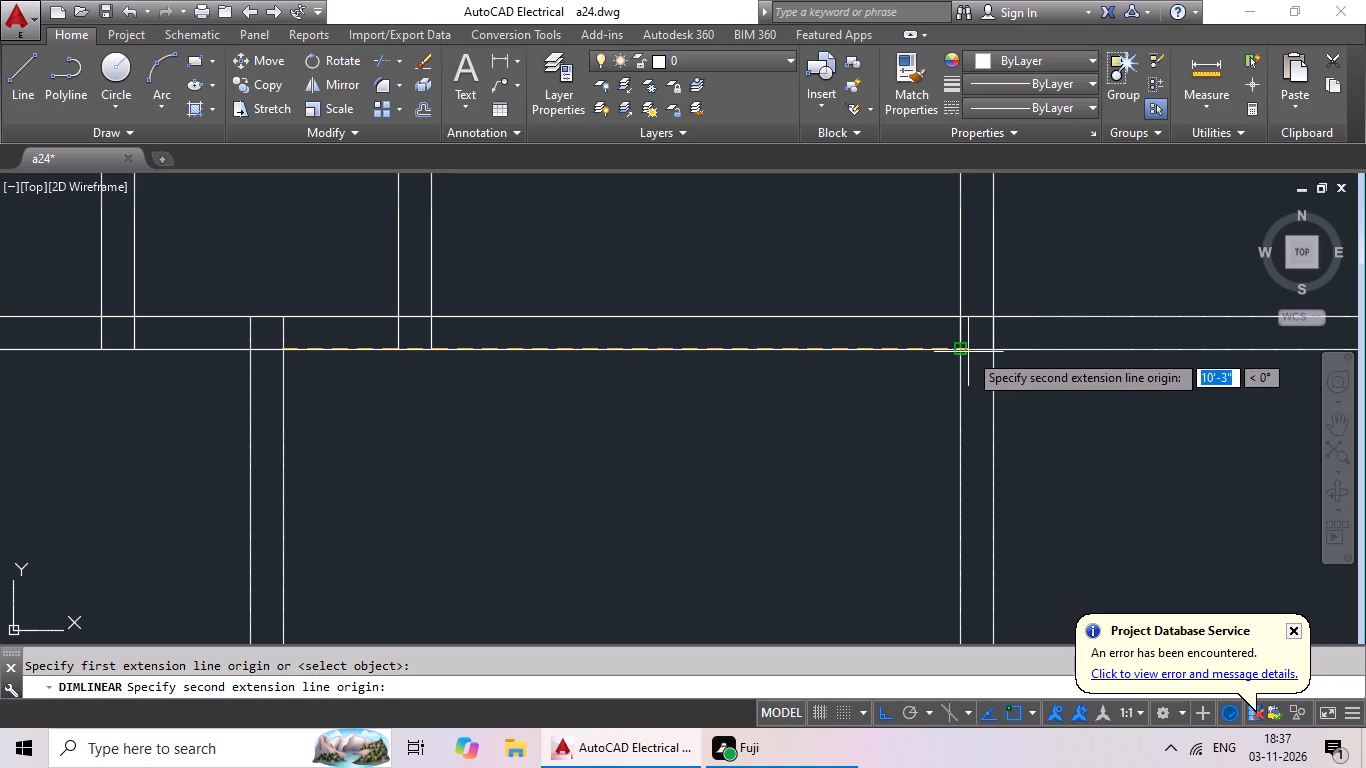
pyautogui.click(959, 355)
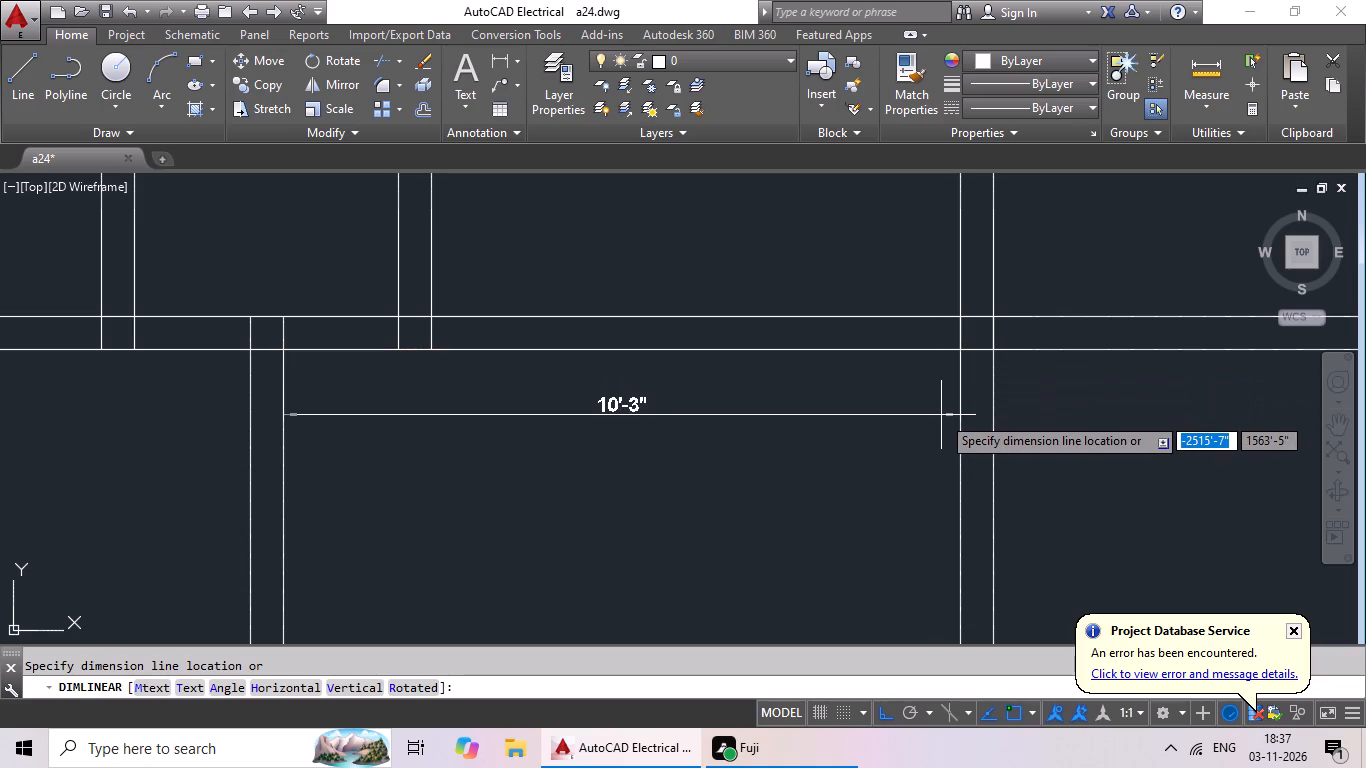
pyautogui.press('Escape')
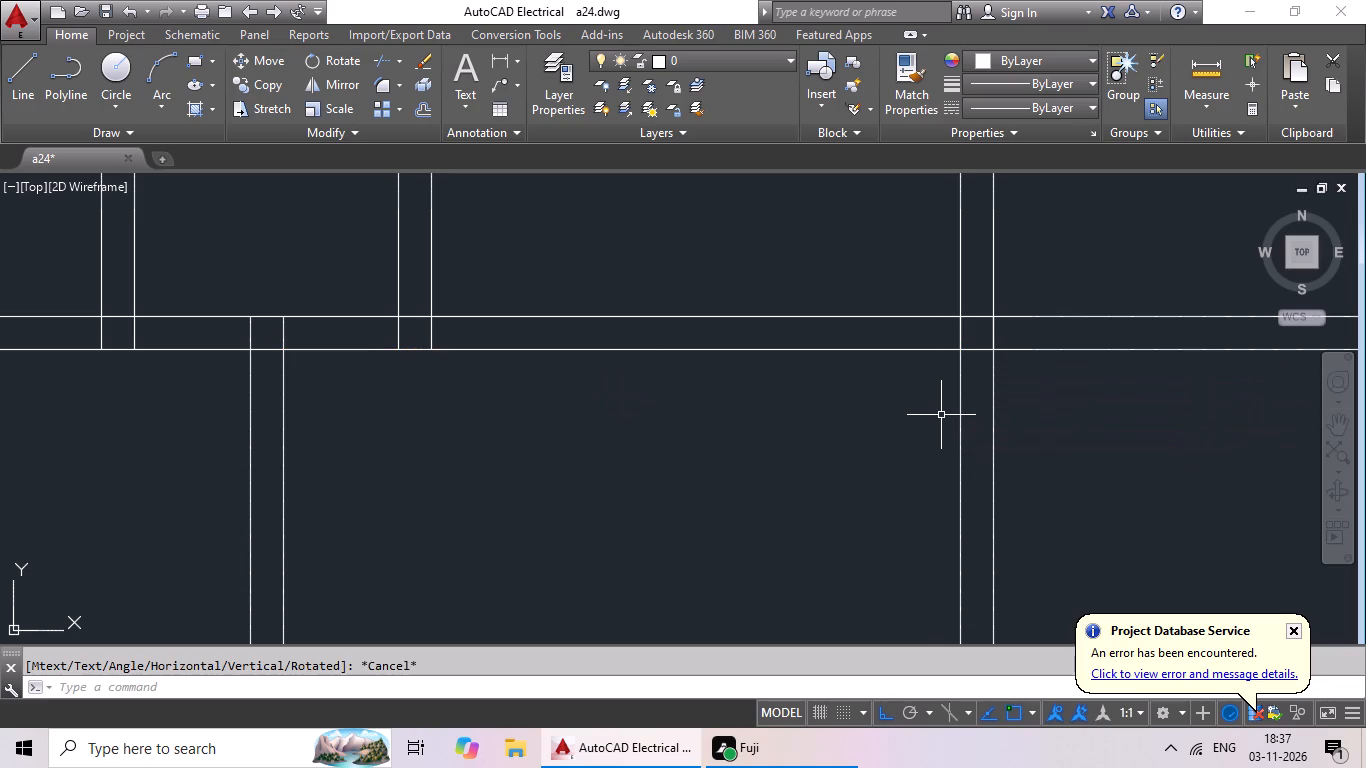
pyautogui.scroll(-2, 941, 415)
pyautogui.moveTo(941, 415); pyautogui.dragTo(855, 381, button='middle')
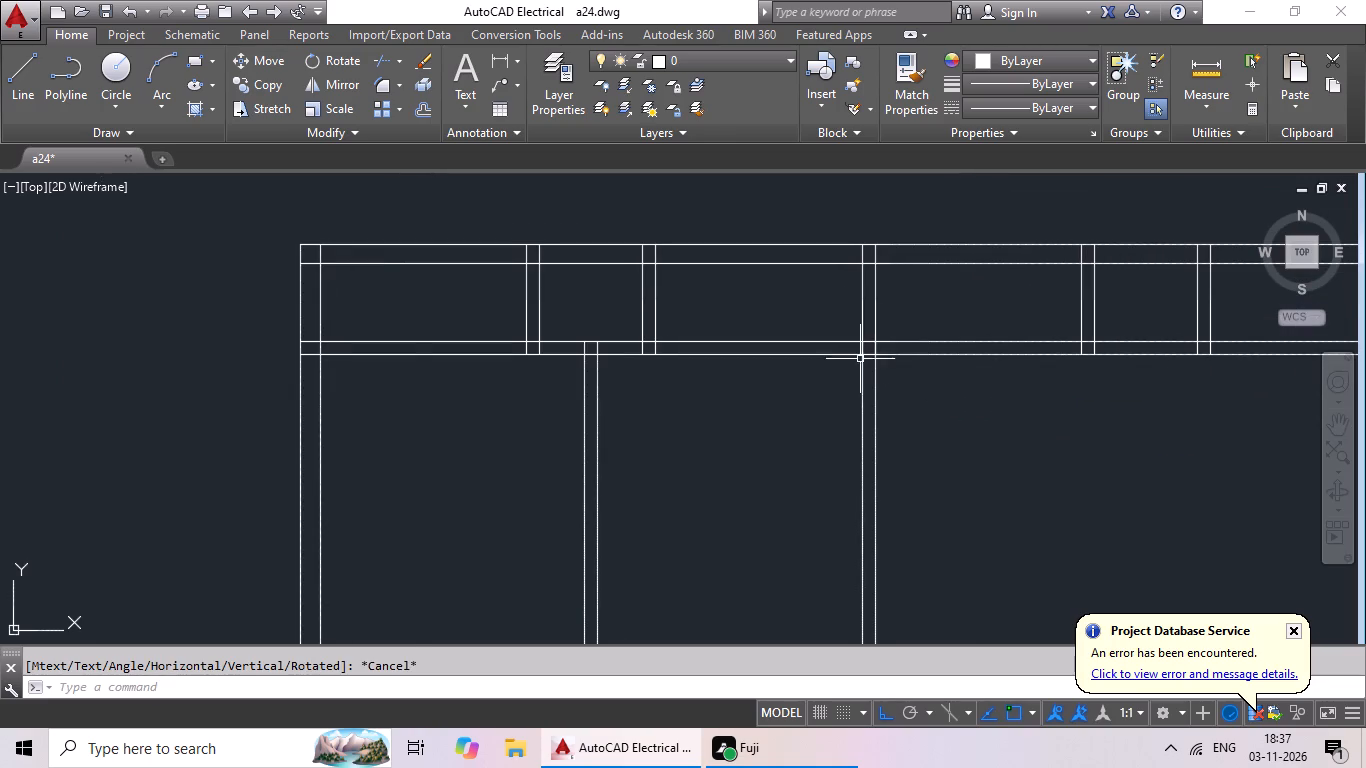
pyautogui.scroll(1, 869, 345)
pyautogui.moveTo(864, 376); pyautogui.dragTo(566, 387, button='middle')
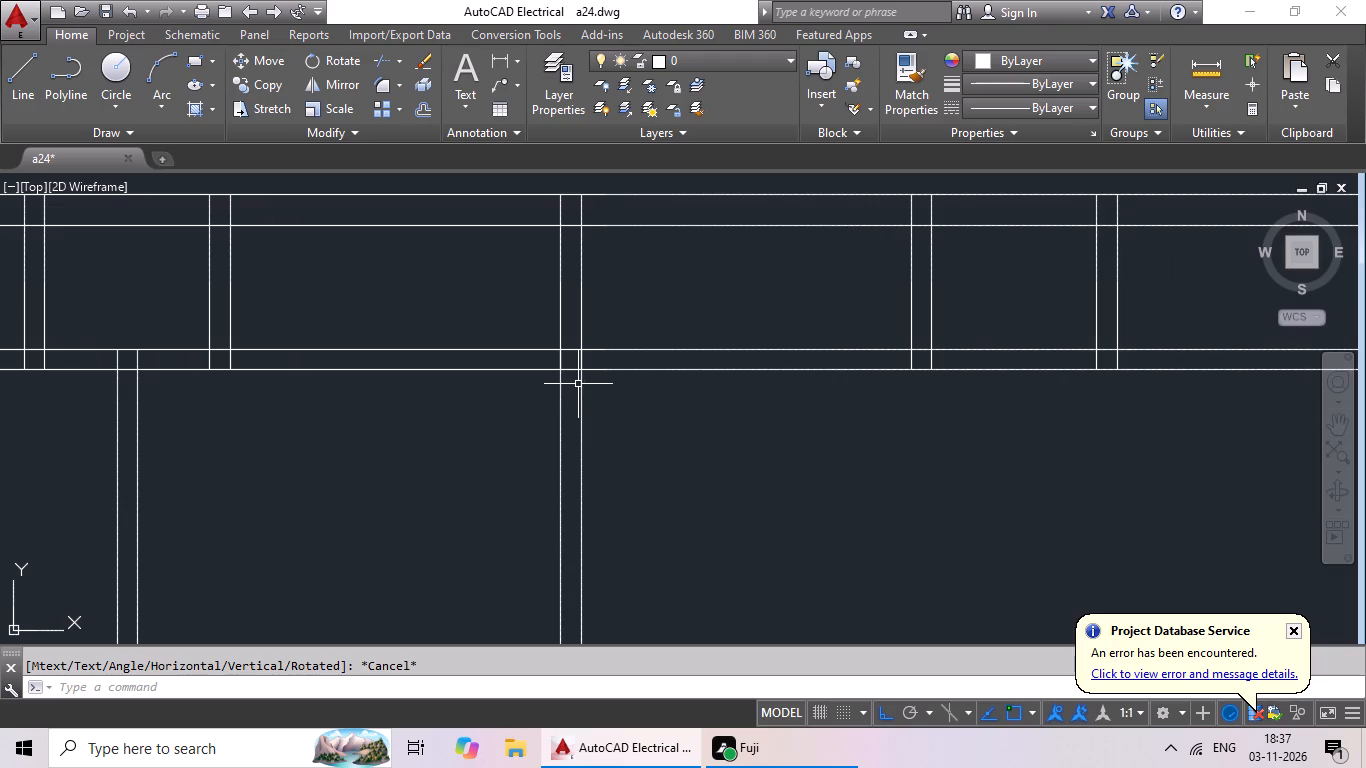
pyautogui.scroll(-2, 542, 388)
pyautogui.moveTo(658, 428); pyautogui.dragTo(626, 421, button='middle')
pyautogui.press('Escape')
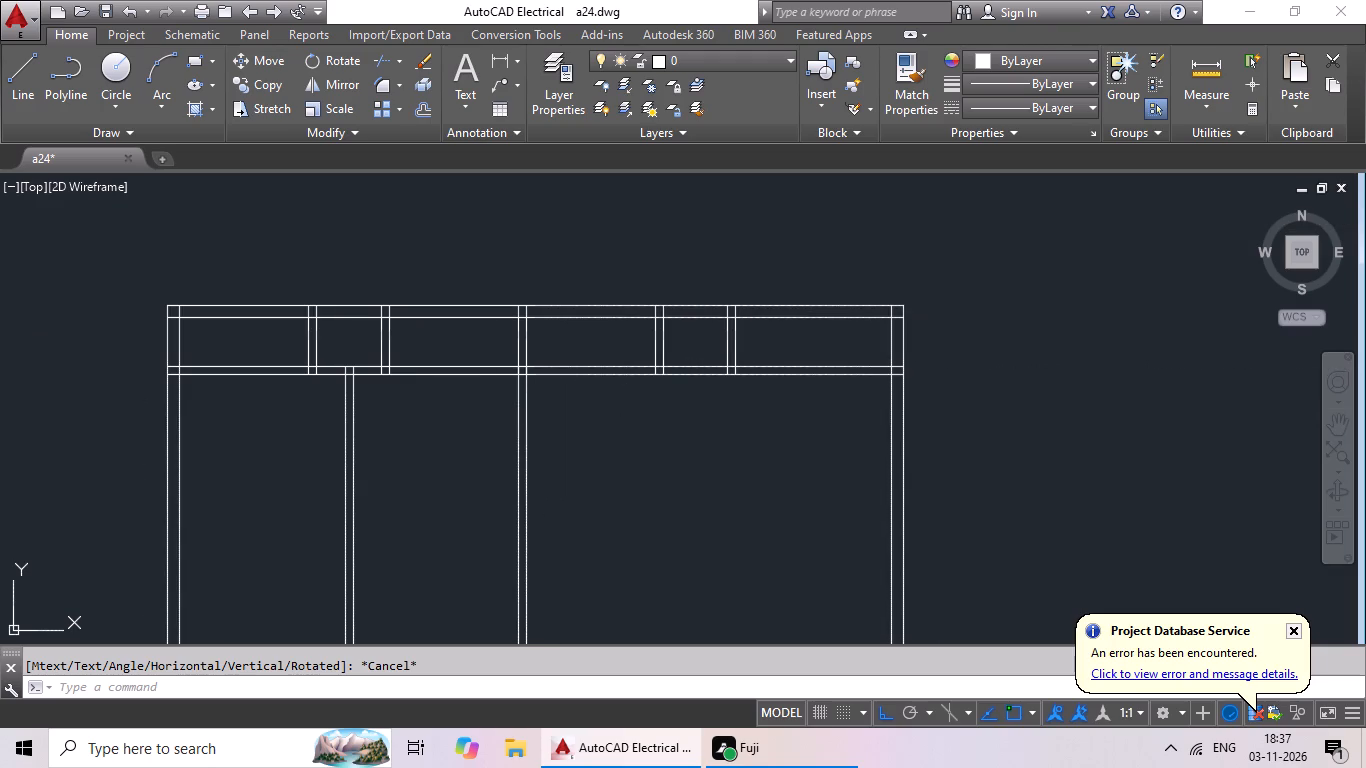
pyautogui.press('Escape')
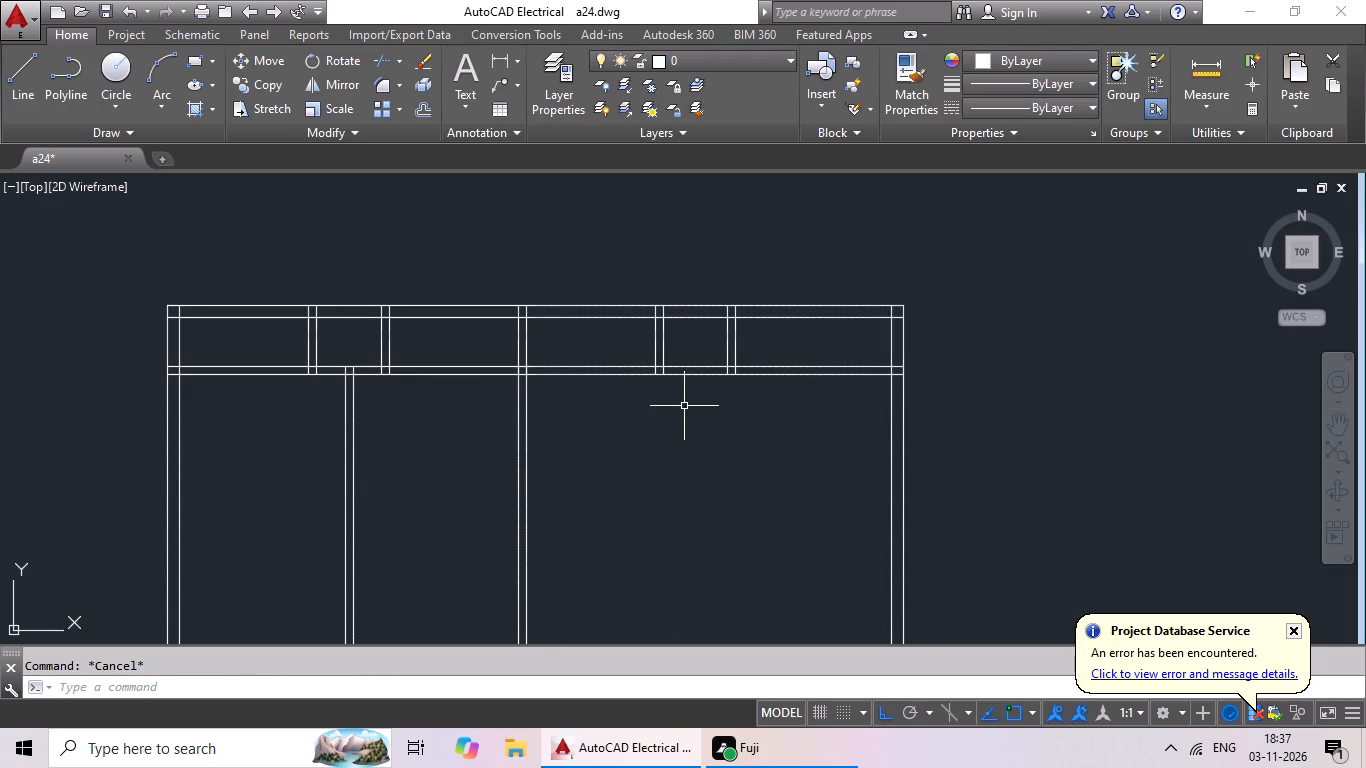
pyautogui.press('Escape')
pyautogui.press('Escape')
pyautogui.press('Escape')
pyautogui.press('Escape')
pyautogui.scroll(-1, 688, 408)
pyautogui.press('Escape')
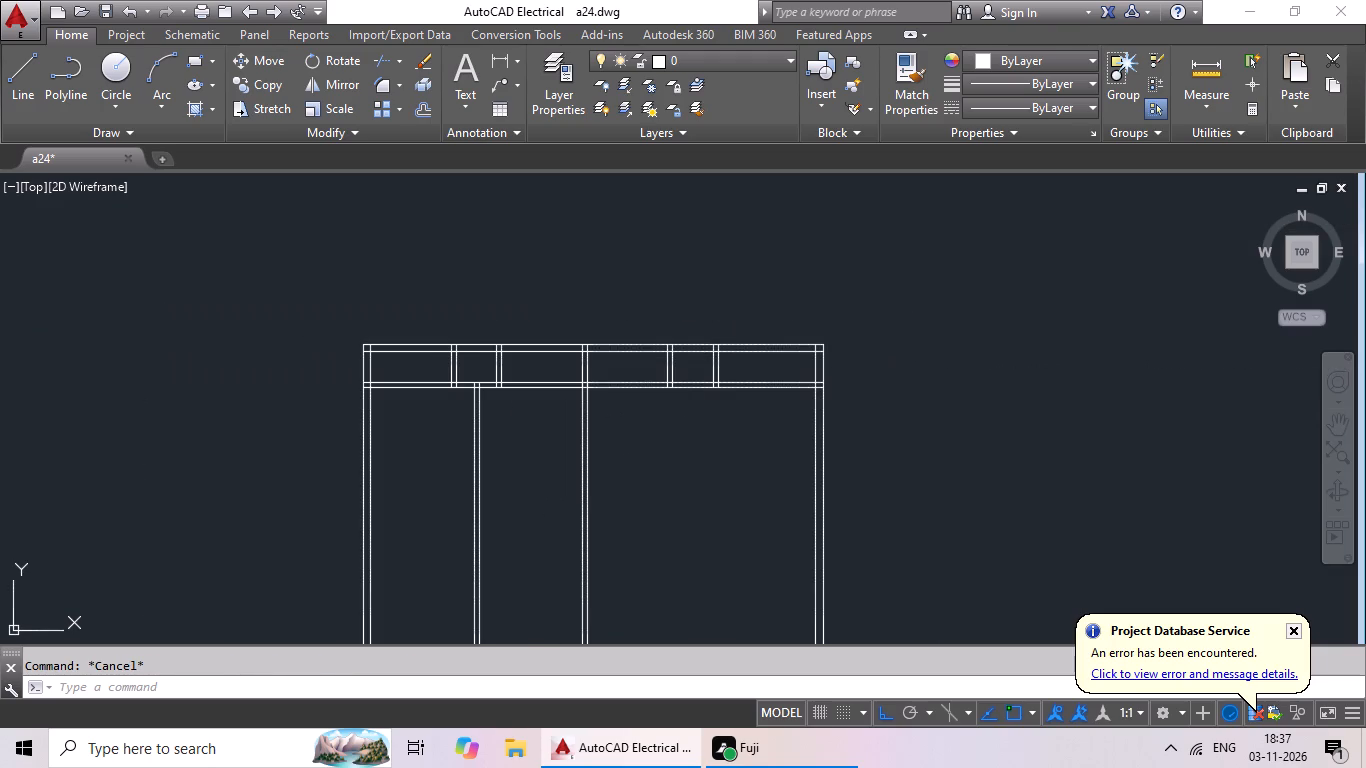
# Offset the right-hand line of the second room partition 10'3" to the right for a third room partition.
pyautogui.press('Escape')
pyautogui.press('o')
pyautogui.press('Return')
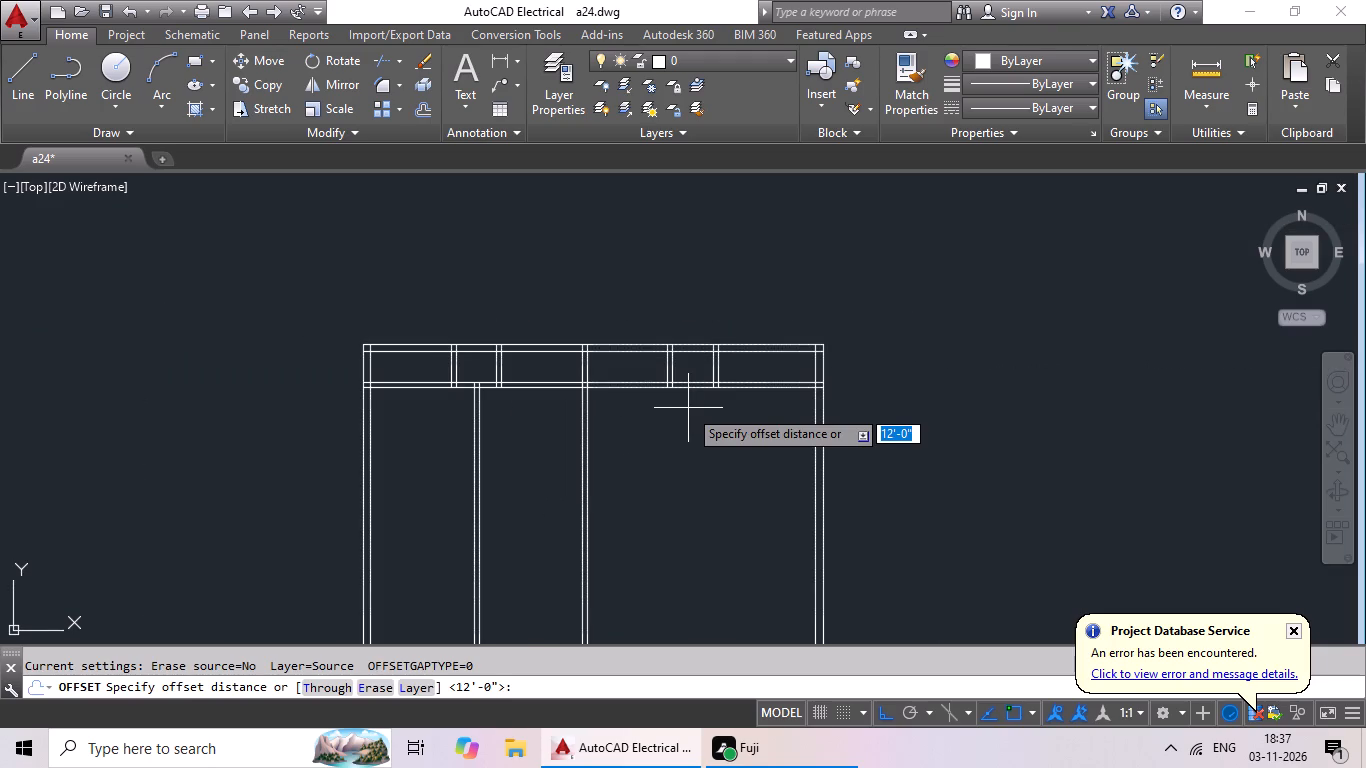
pyautogui.write('10\'3"')
pyautogui.press('Return')
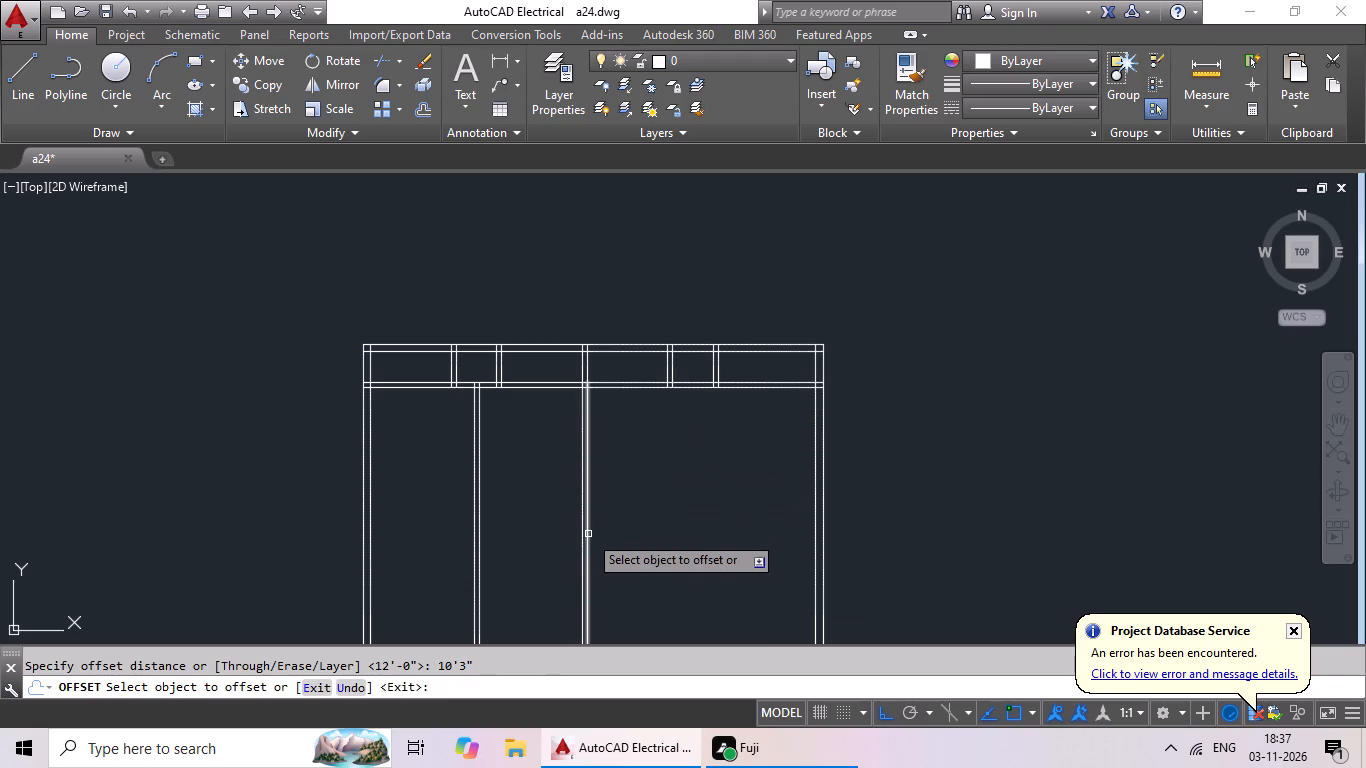
pyautogui.moveTo(588, 534); pyautogui.dragTo(623, 529)
pyautogui.click(637, 526)
pyautogui.press('Escape')
pyautogui.press('Escape')
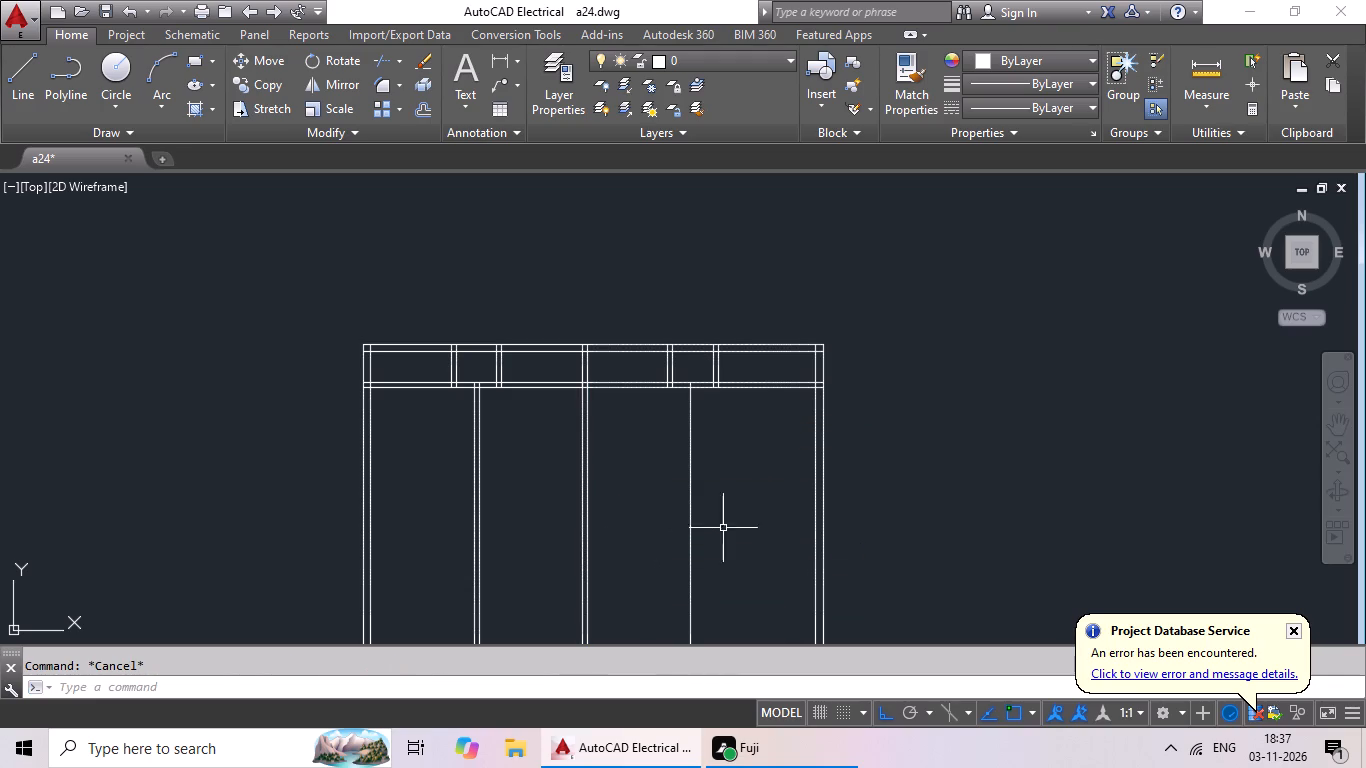
pyautogui.press('Escape')
pyautogui.press('Escape')
# Offset the third room partition's line 6" to the right to give the partition its thickness.
pyautogui.press('o')
pyautogui.press('Return')
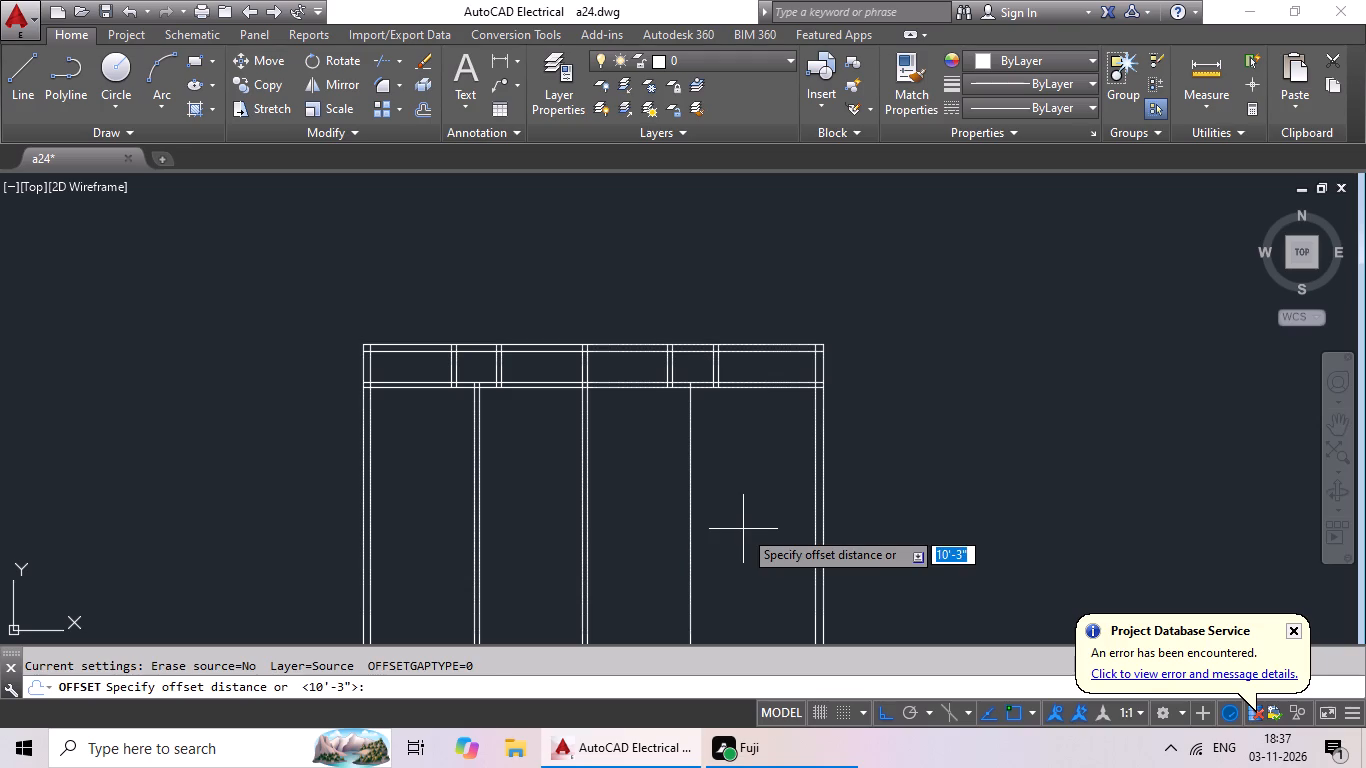
pyautogui.write('6"')
pyautogui.press('Return')
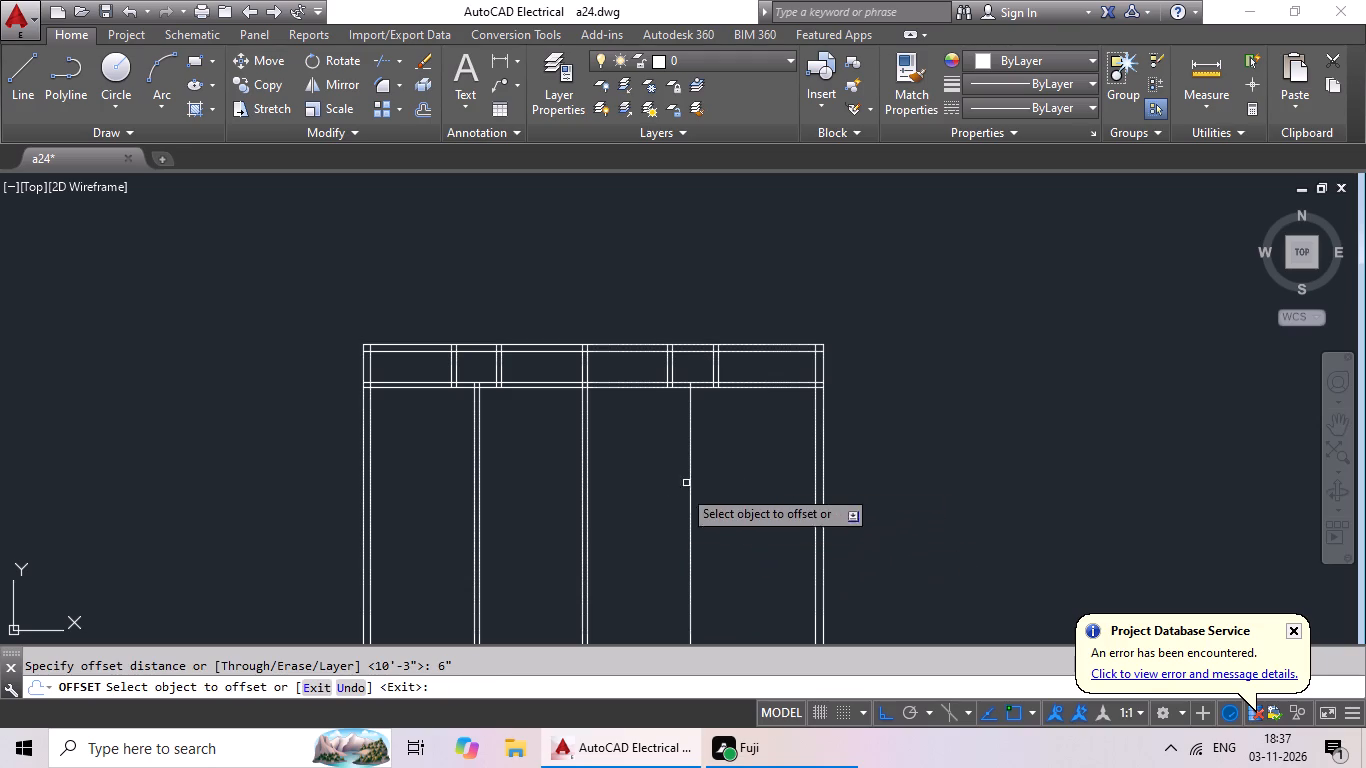
pyautogui.click(688, 476)
pyautogui.click(720, 466)
pyautogui.scroll(-2, 752, 437)
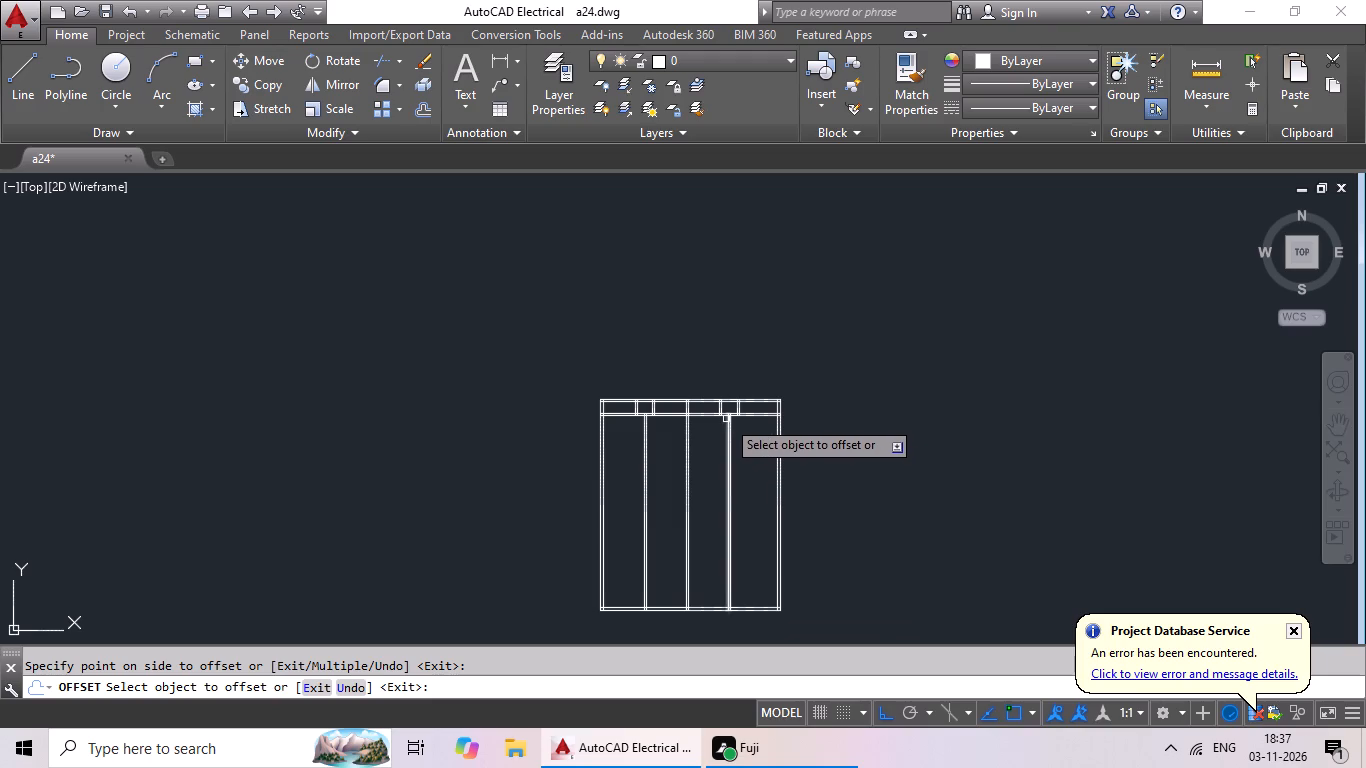
pyautogui.scroll(2, 727, 448)
pyautogui.moveTo(806, 445); pyautogui.dragTo(681, 502, button='middle')
pyautogui.press('Escape')
pyautogui.press('Escape')
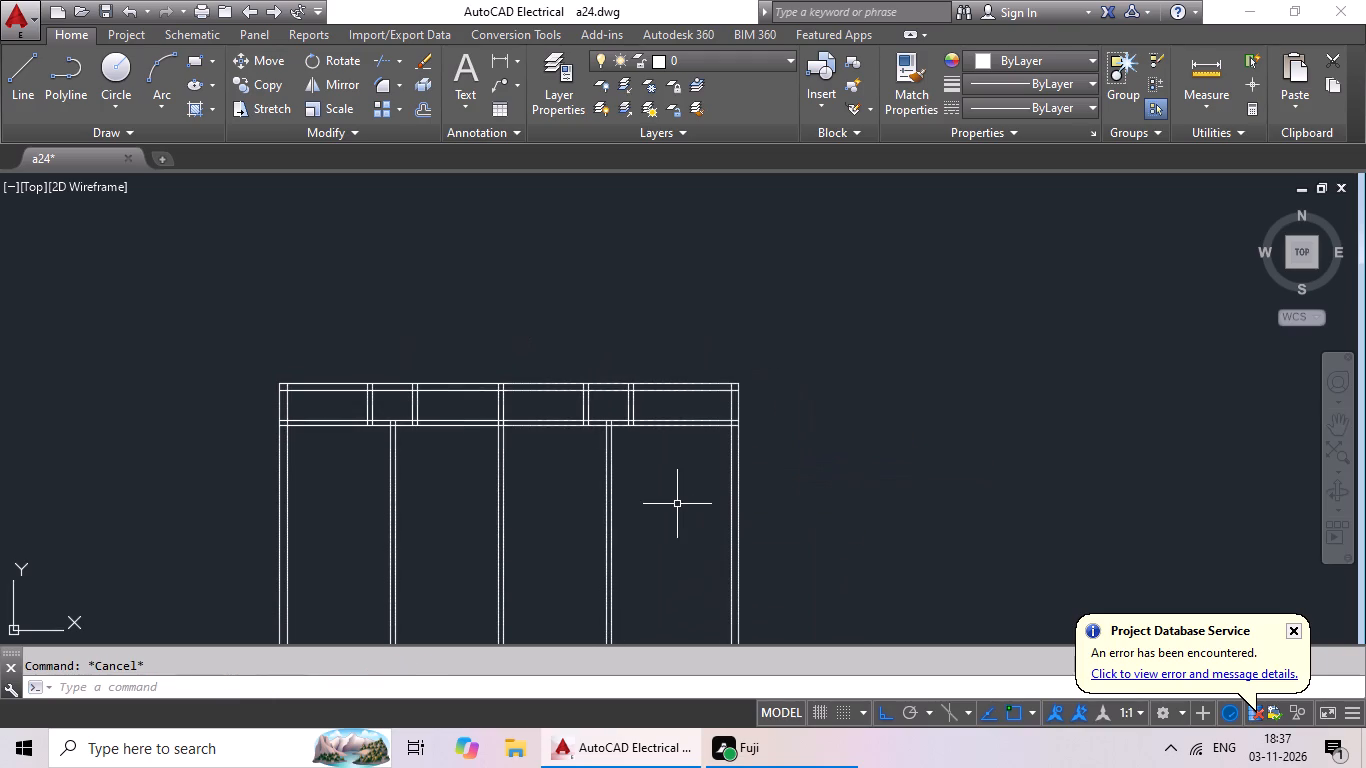
# Offset the lower line of the horizontal partition under the top strip 12' downward for a second horizontal partition.
pyautogui.press('o')
pyautogui.press('Return')
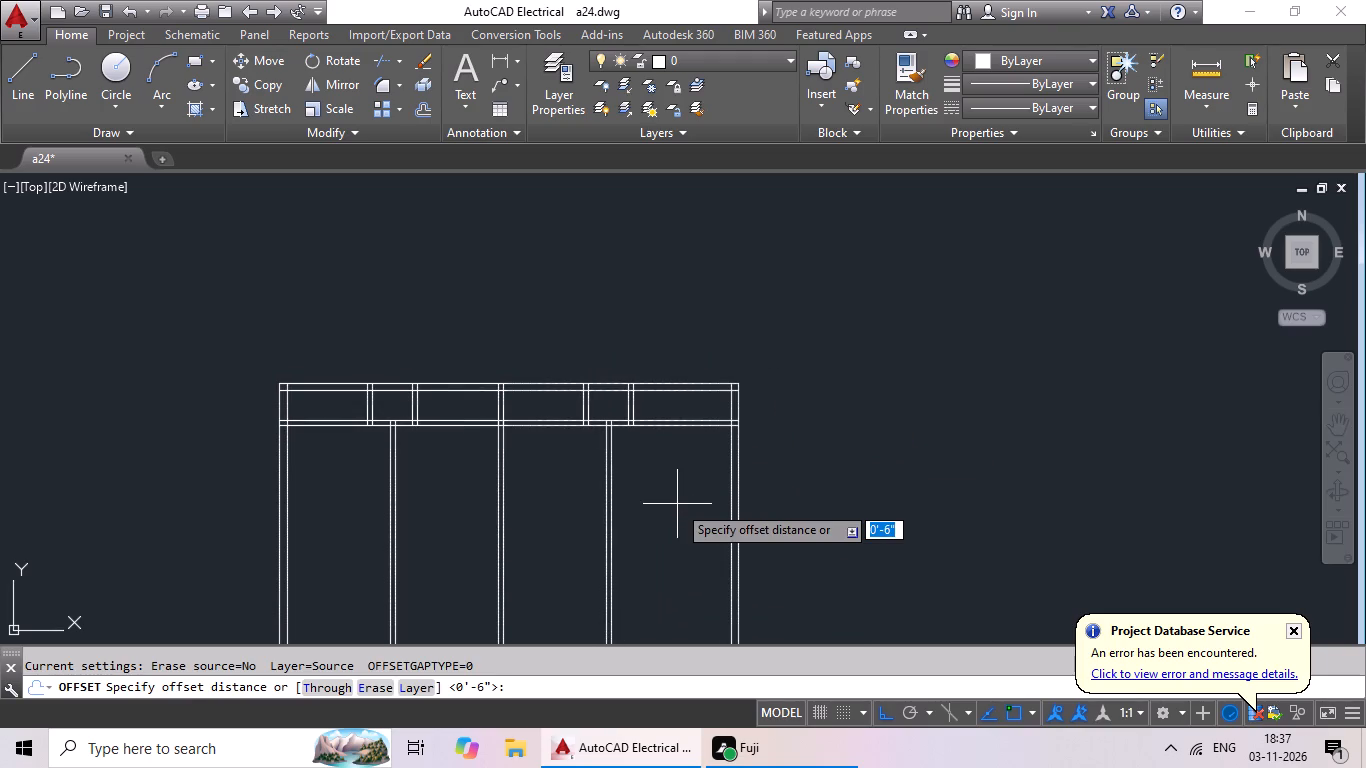
pyautogui.write("12'")
pyautogui.press('Return')
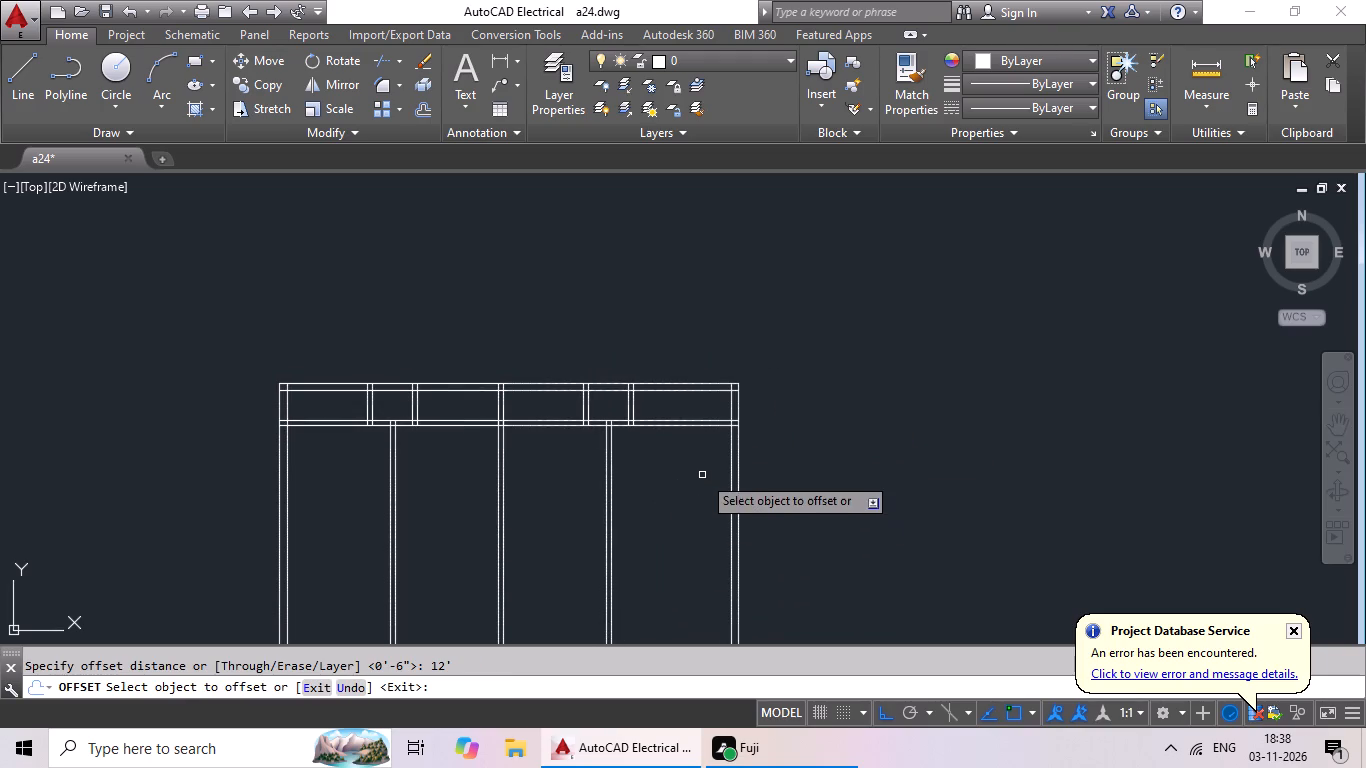
pyautogui.click(696, 425)
pyautogui.click(677, 550)
pyautogui.press('Escape')
pyautogui.press('Escape')
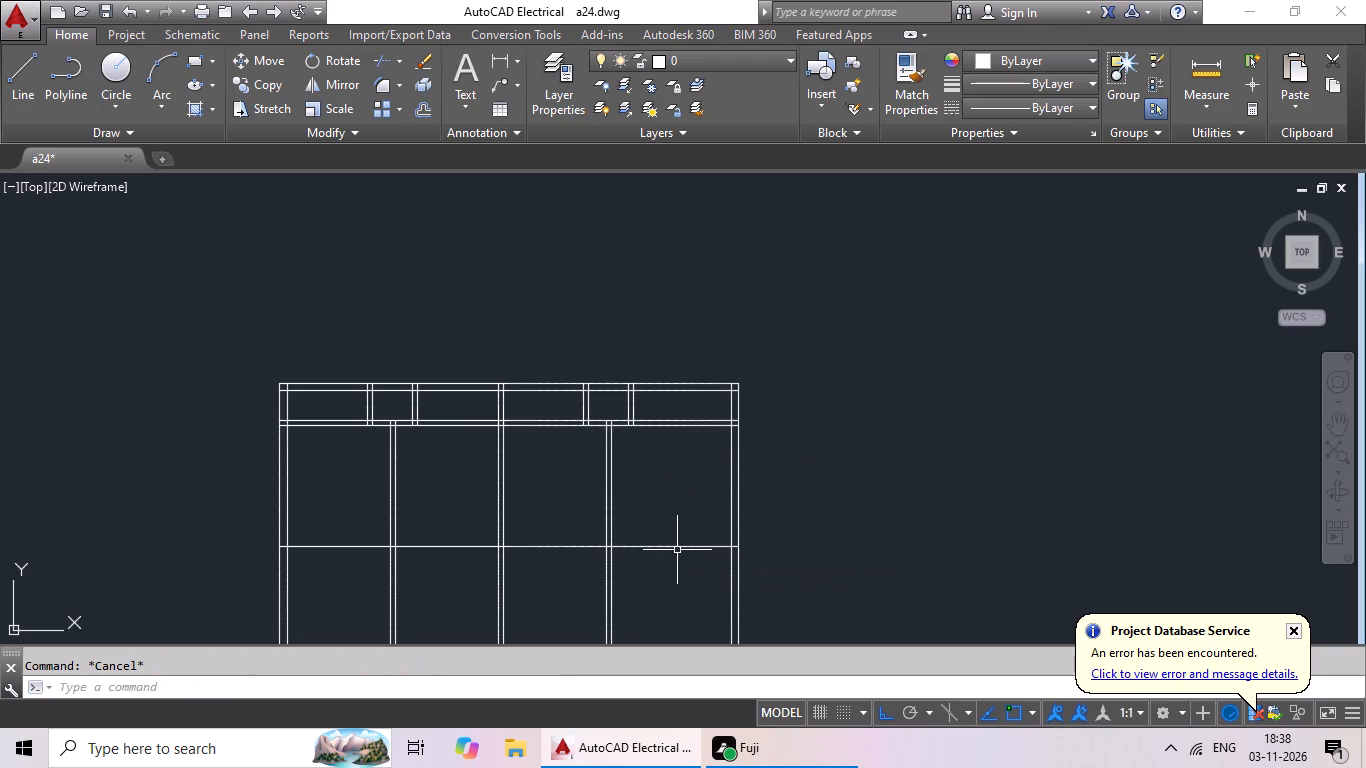
# Offset the second horizontal partition's line 6" downward to give the partition its thickness.
pyautogui.press('o')
pyautogui.press('Return')
pyautogui.press('6')
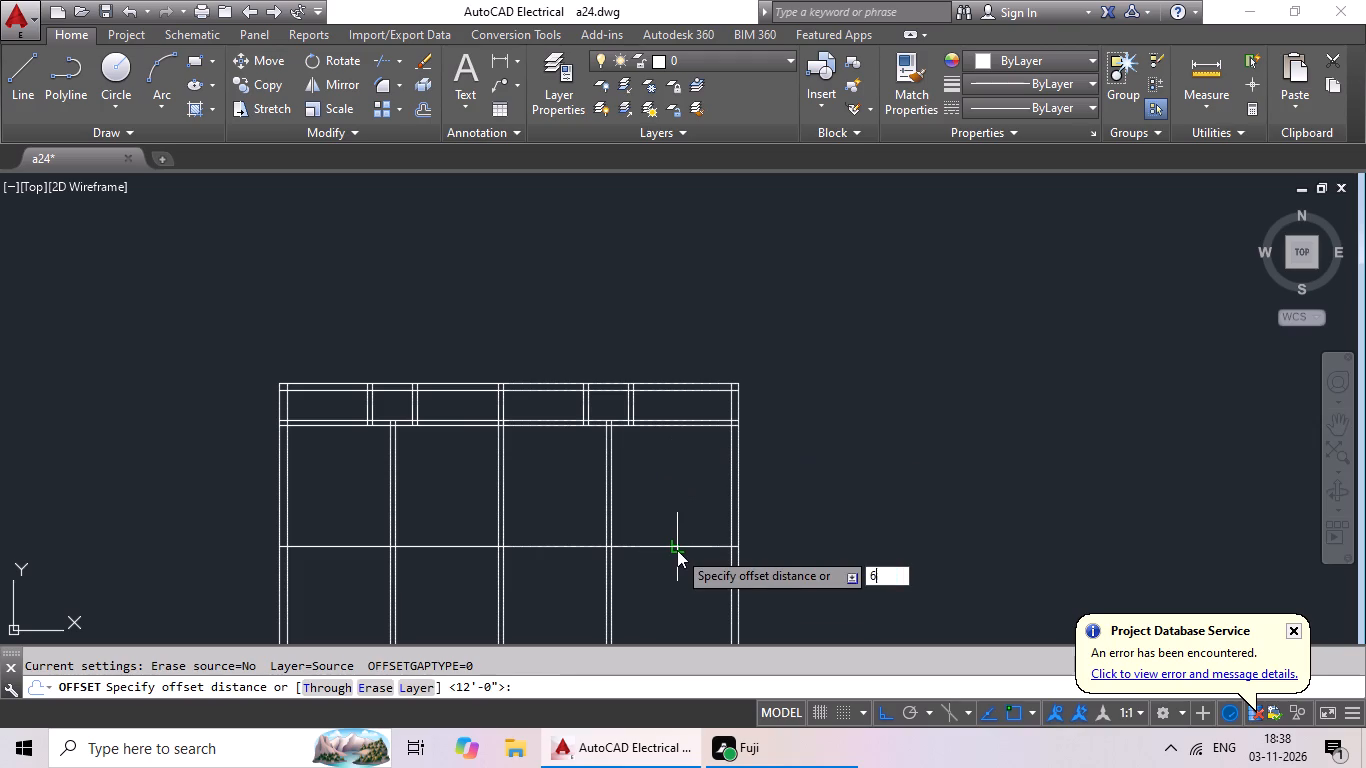
pyautogui.hotkey('shift', '"')
pyautogui.press('Return')
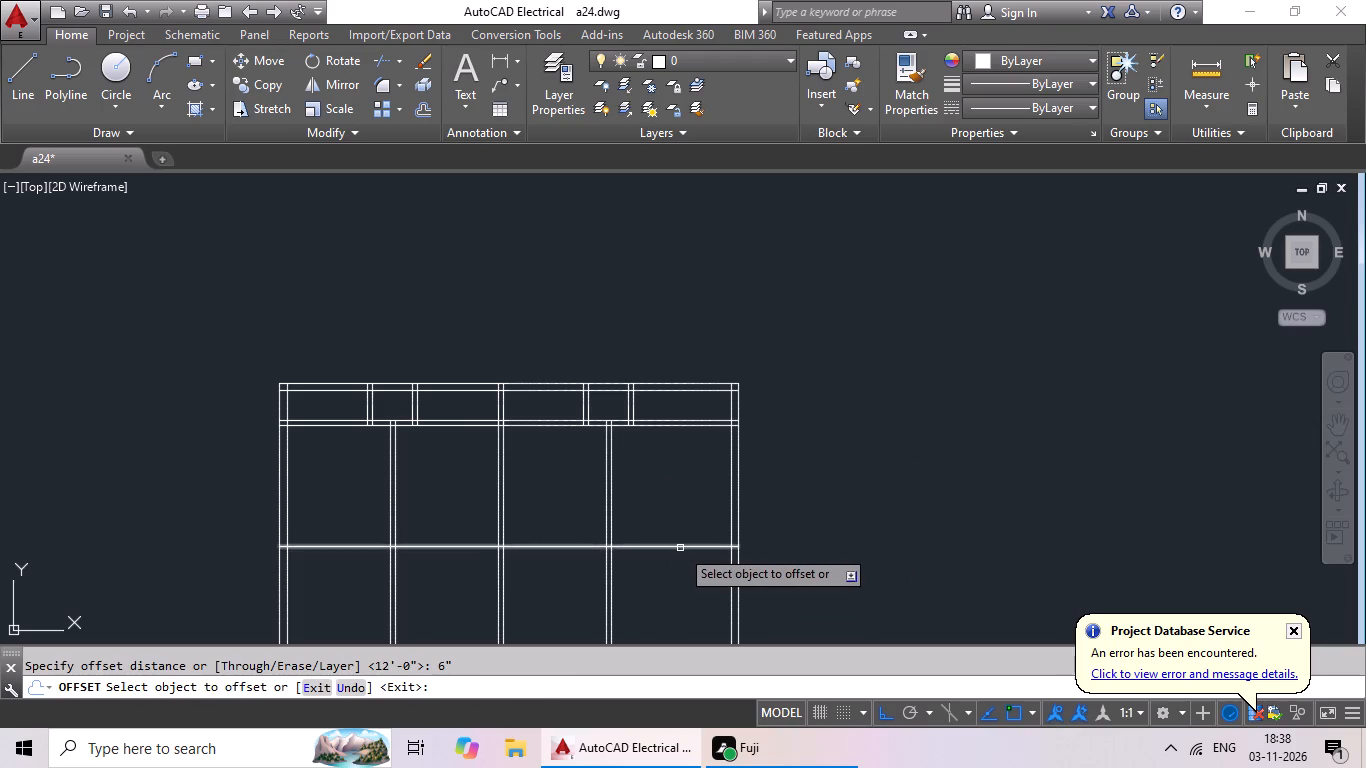
pyautogui.click(680, 548)
pyautogui.moveTo(670, 598); pyautogui.dragTo(679, 594)
pyautogui.moveTo(656, 475); pyautogui.dragTo(676, 229, button='middle')
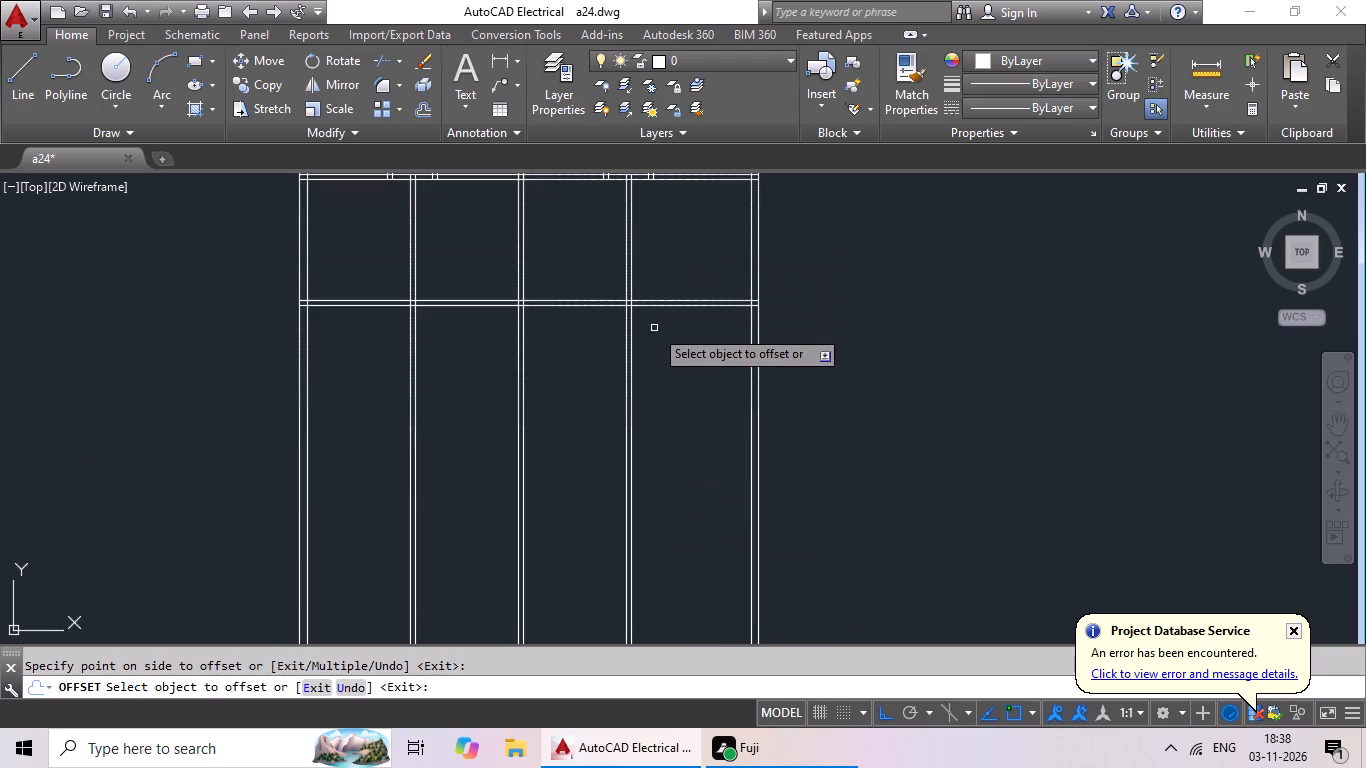
pyautogui.scroll(-2, 654, 328)
pyautogui.moveTo(650, 333); pyautogui.dragTo(595, 356, button='middle')
pyautogui.scroll(2, 592, 359)
pyautogui.moveTo(605, 351); pyautogui.dragTo(578, 406, button='middle')
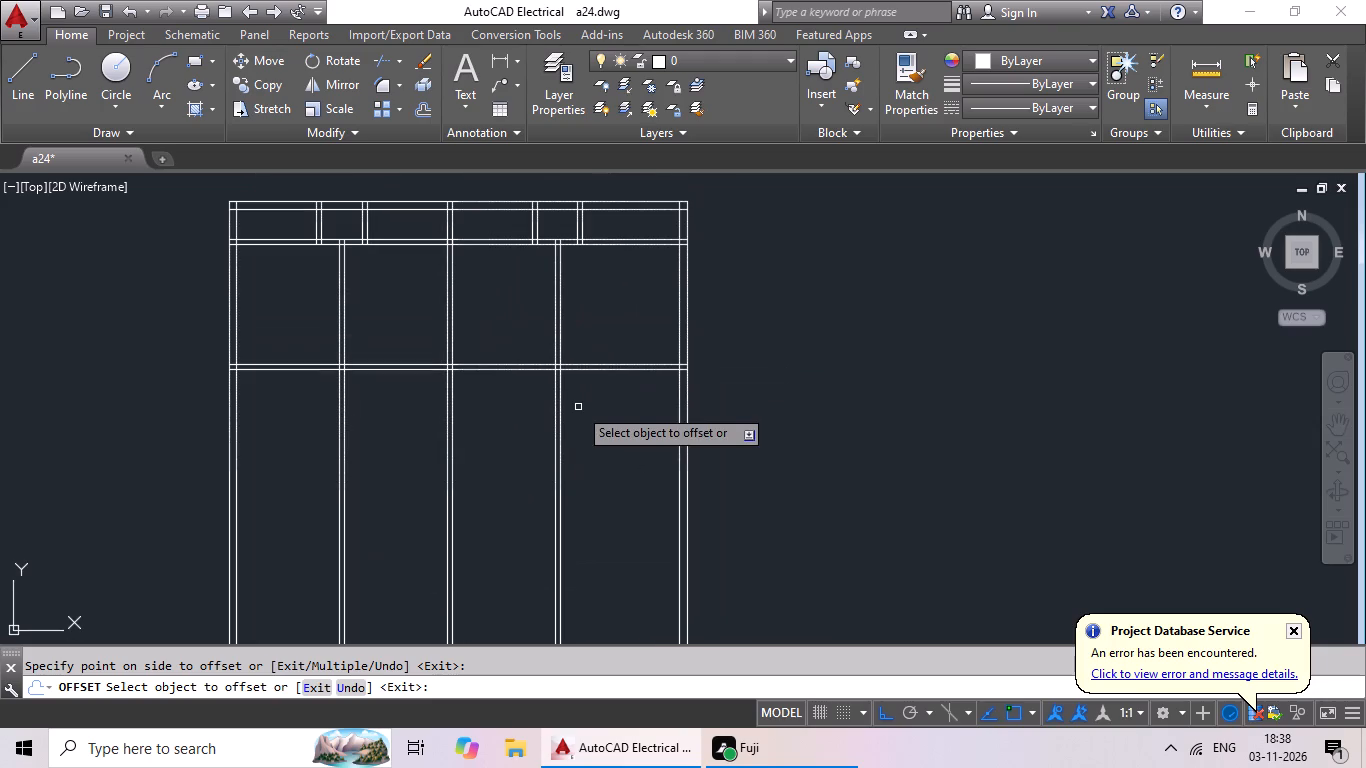
pyautogui.press('Escape')
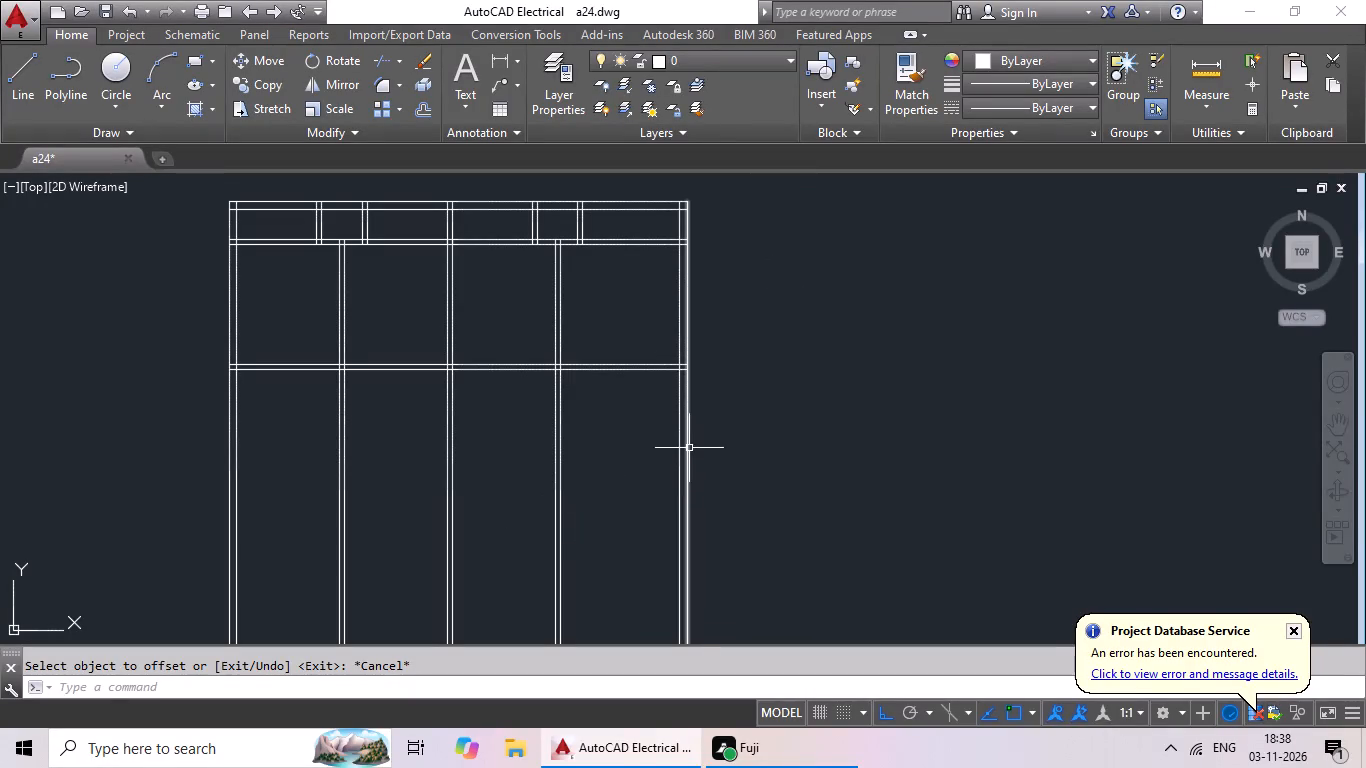
# Trim away the lines of all three vertical room partitions below the second horizontal partition.
pyautogui.scroll(-2, 689, 448)
pyautogui.scroll(3, 612, 435)
pyautogui.scroll(-1, 760, 447)
pyautogui.moveTo(760, 447); pyautogui.dragTo(719, 473, button='middle')
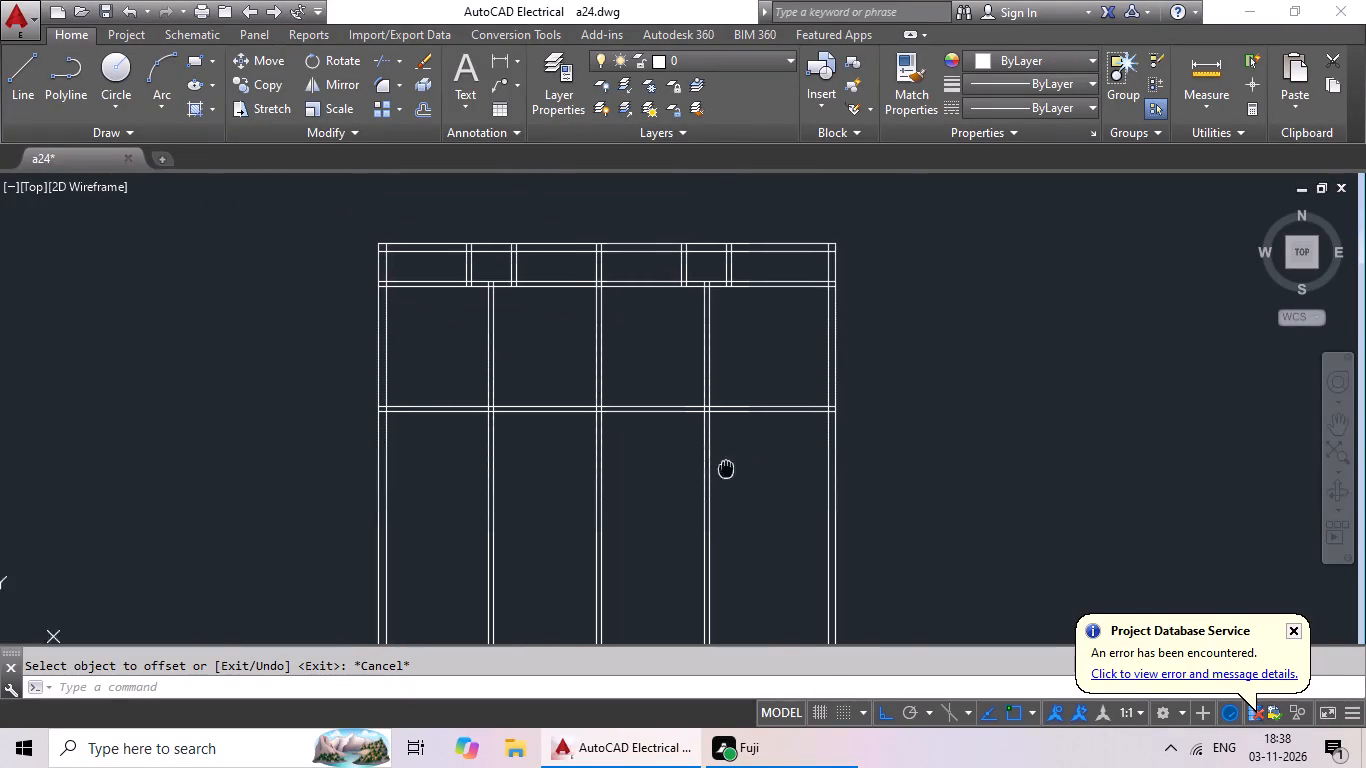
pyautogui.moveTo(719, 473); pyautogui.dragTo(702, 485, button='middle')
pyautogui.press('Escape')
pyautogui.press('Escape')
pyautogui.press('Escape')
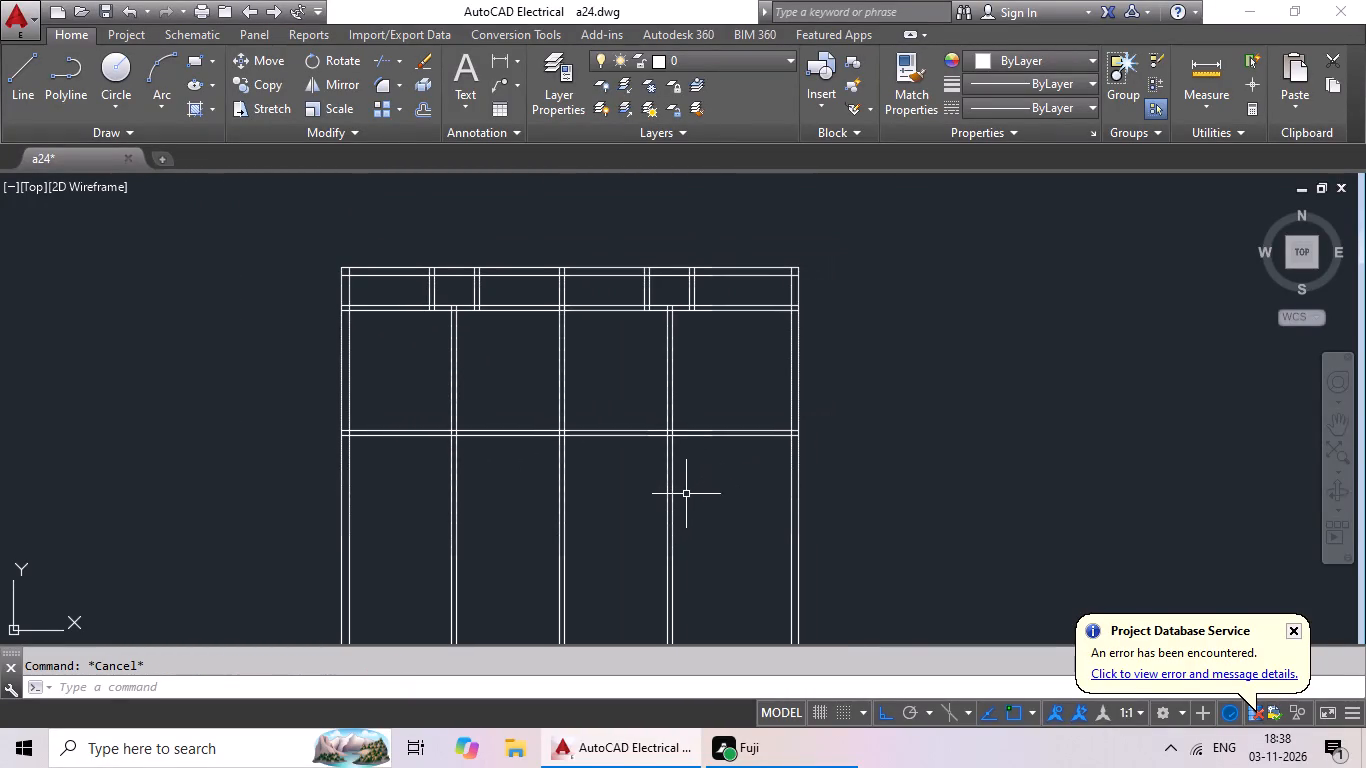
pyautogui.write('tr')
pyautogui.press('space')
pyautogui.press('space')
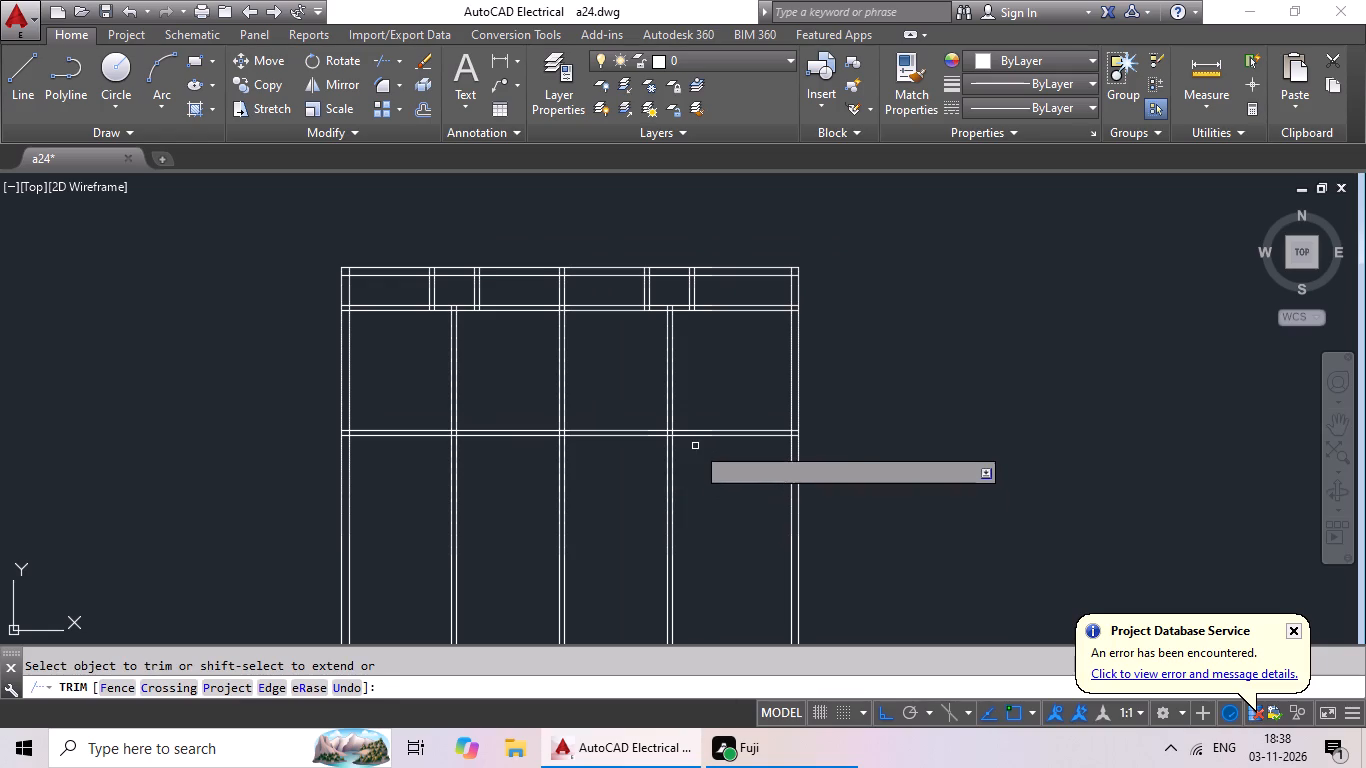
pyautogui.scroll(3, 695, 444)
pyautogui.moveTo(688, 442); pyautogui.dragTo(520, 531)
pyautogui.click(520, 531)
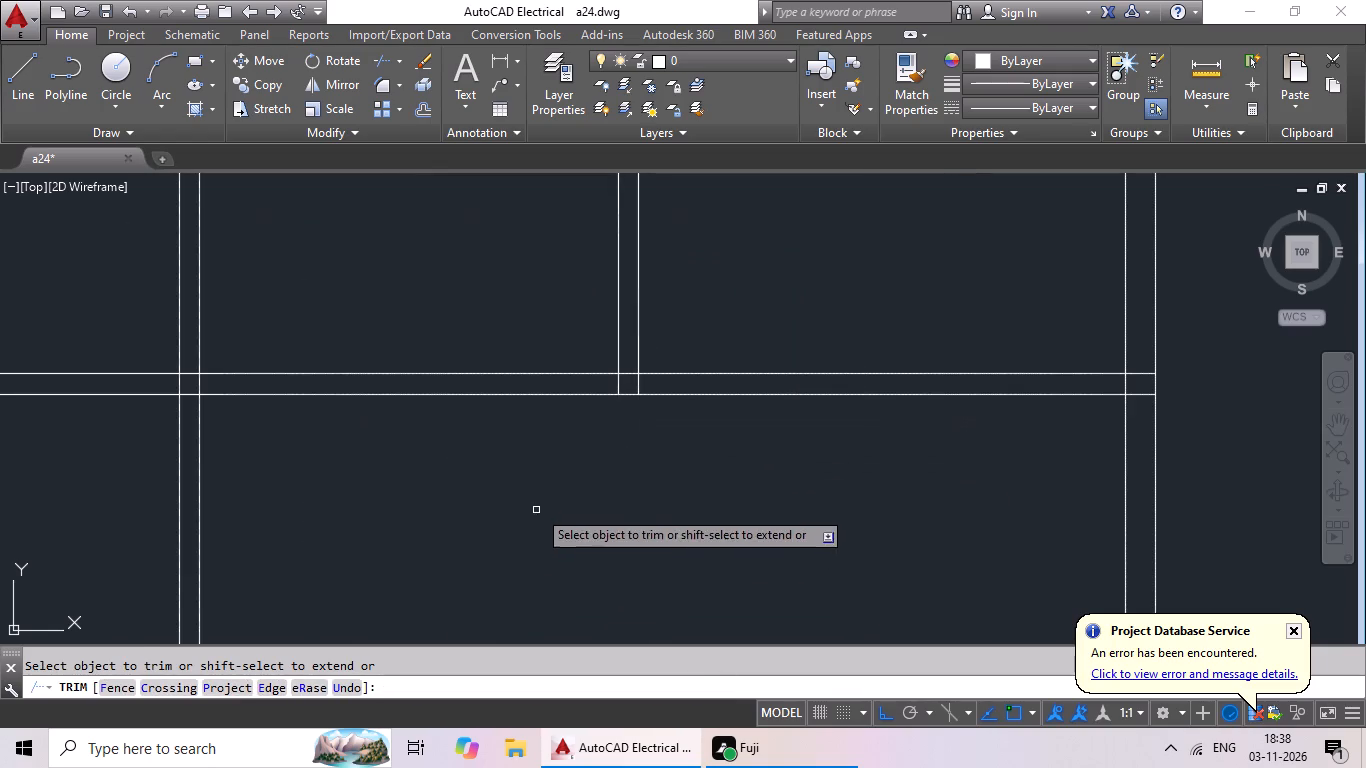
pyautogui.scroll(-1, 540, 504)
pyautogui.moveTo(541, 503); pyautogui.dragTo(831, 406, button='middle')
pyautogui.moveTo(794, 397); pyautogui.dragTo(418, 494)
pyautogui.click(416, 493)
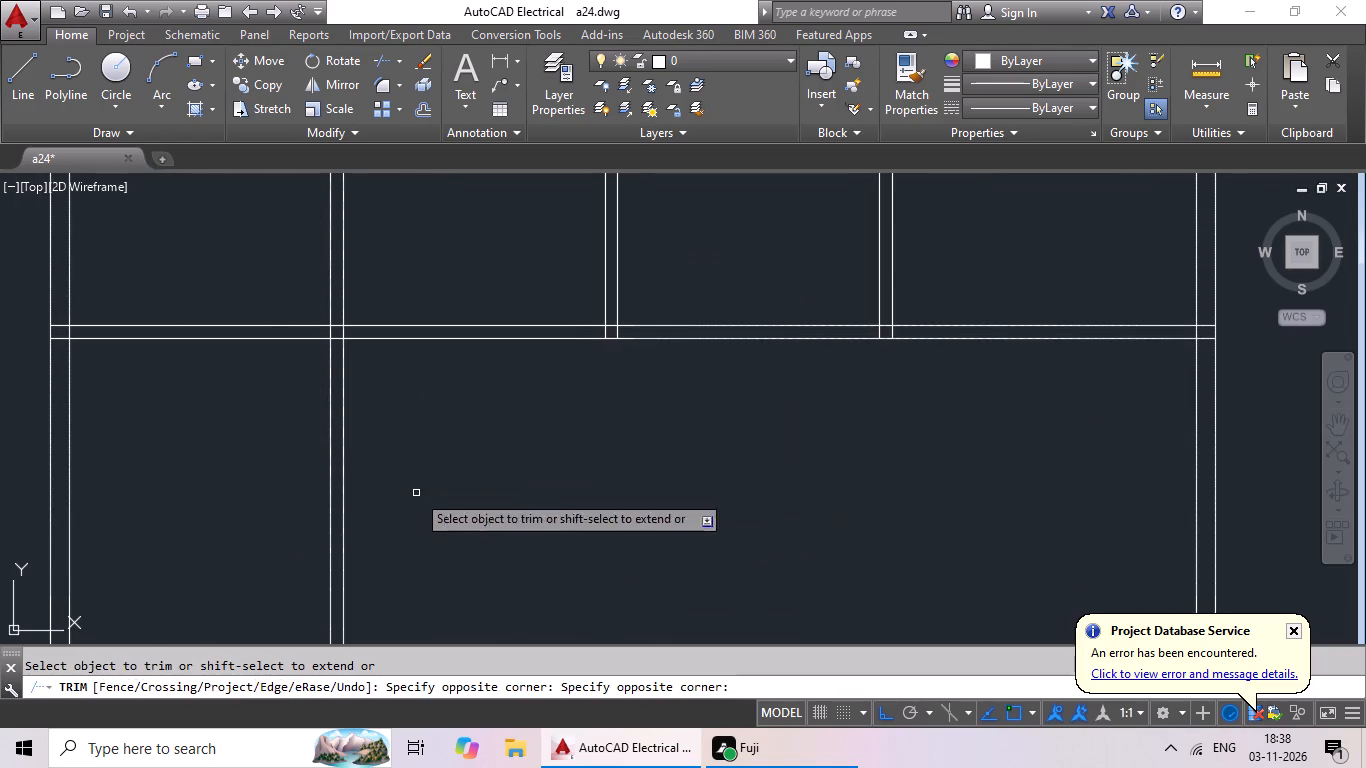
pyautogui.middleClick(291, 327)
pyautogui.moveTo(399, 377); pyautogui.dragTo(500, 330, button='middle')
pyautogui.moveTo(507, 326); pyautogui.dragTo(284, 425)
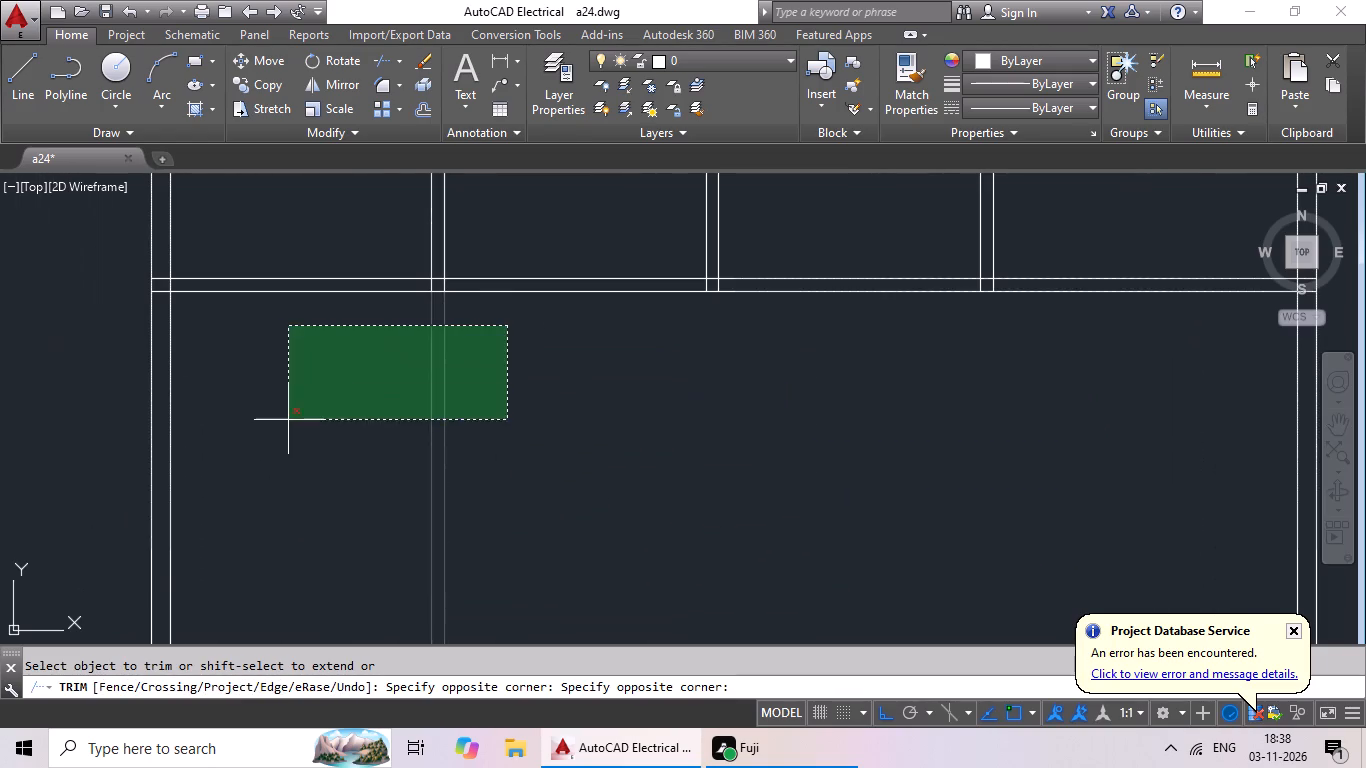
pyautogui.moveTo(284, 425); pyautogui.dragTo(283, 426)
pyautogui.click(283, 426)
pyautogui.moveTo(303, 389); pyautogui.dragTo(202, 421)
pyautogui.scroll(-4, 245, 404)
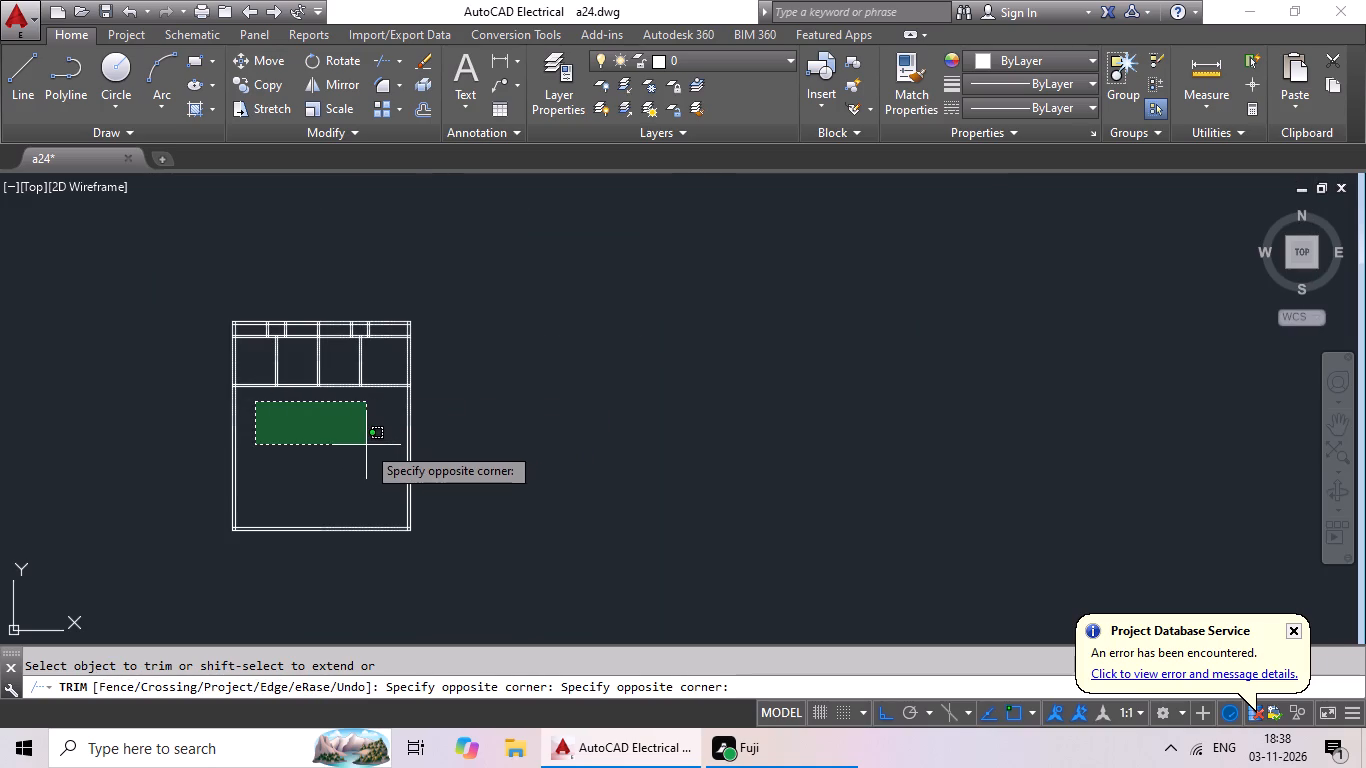
pyautogui.press('Escape')
pyautogui.moveTo(351, 450); pyautogui.dragTo(335, 520, button='middle')
pyautogui.scroll(3, 367, 447)
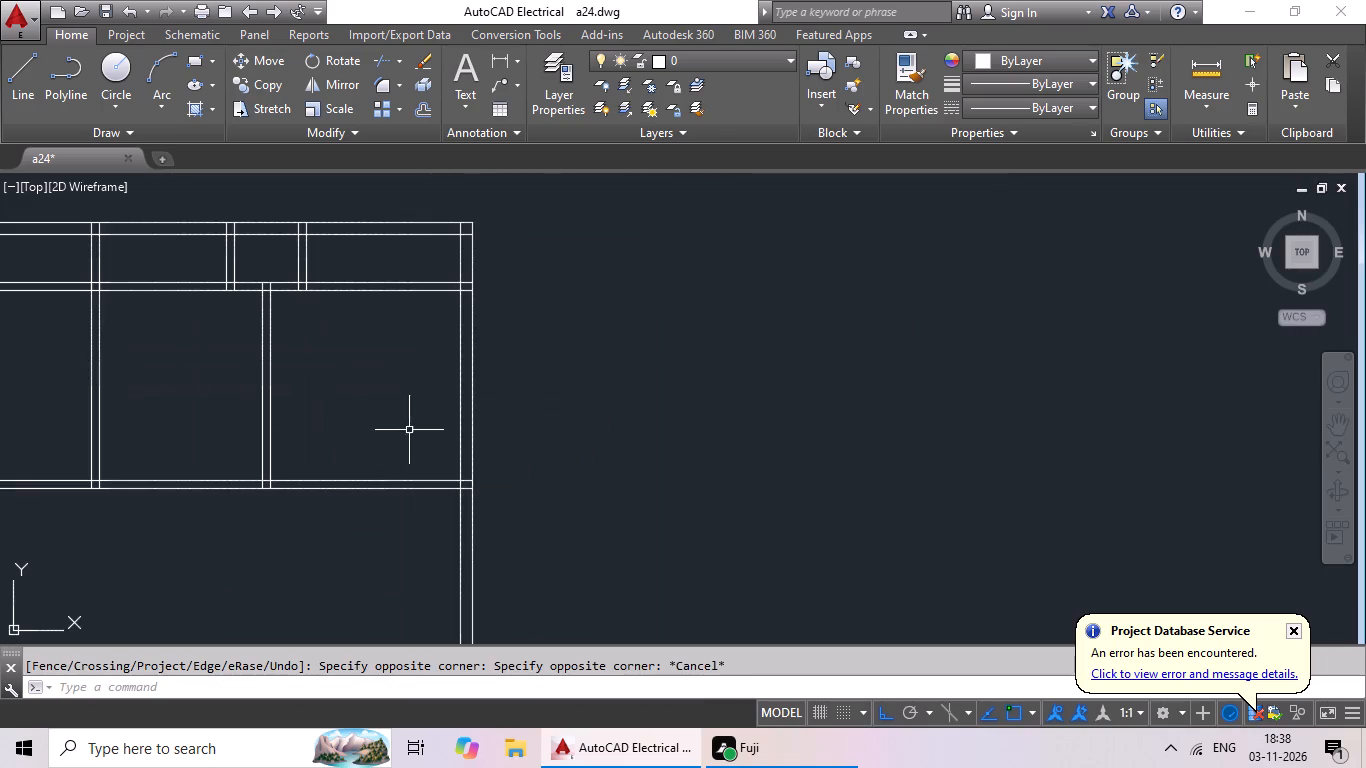
pyautogui.moveTo(413, 426); pyautogui.dragTo(370, 493, button='middle')
pyautogui.press('Escape')
pyautogui.press('Escape')
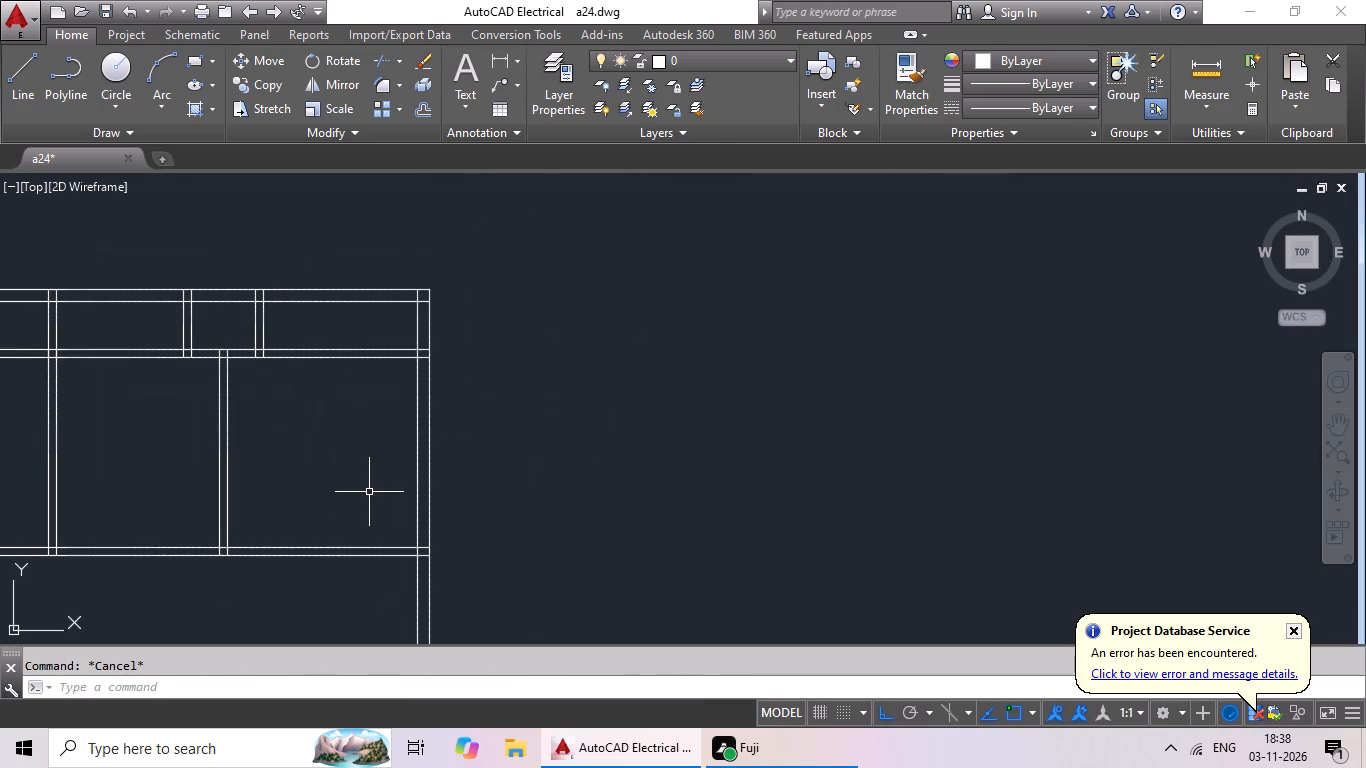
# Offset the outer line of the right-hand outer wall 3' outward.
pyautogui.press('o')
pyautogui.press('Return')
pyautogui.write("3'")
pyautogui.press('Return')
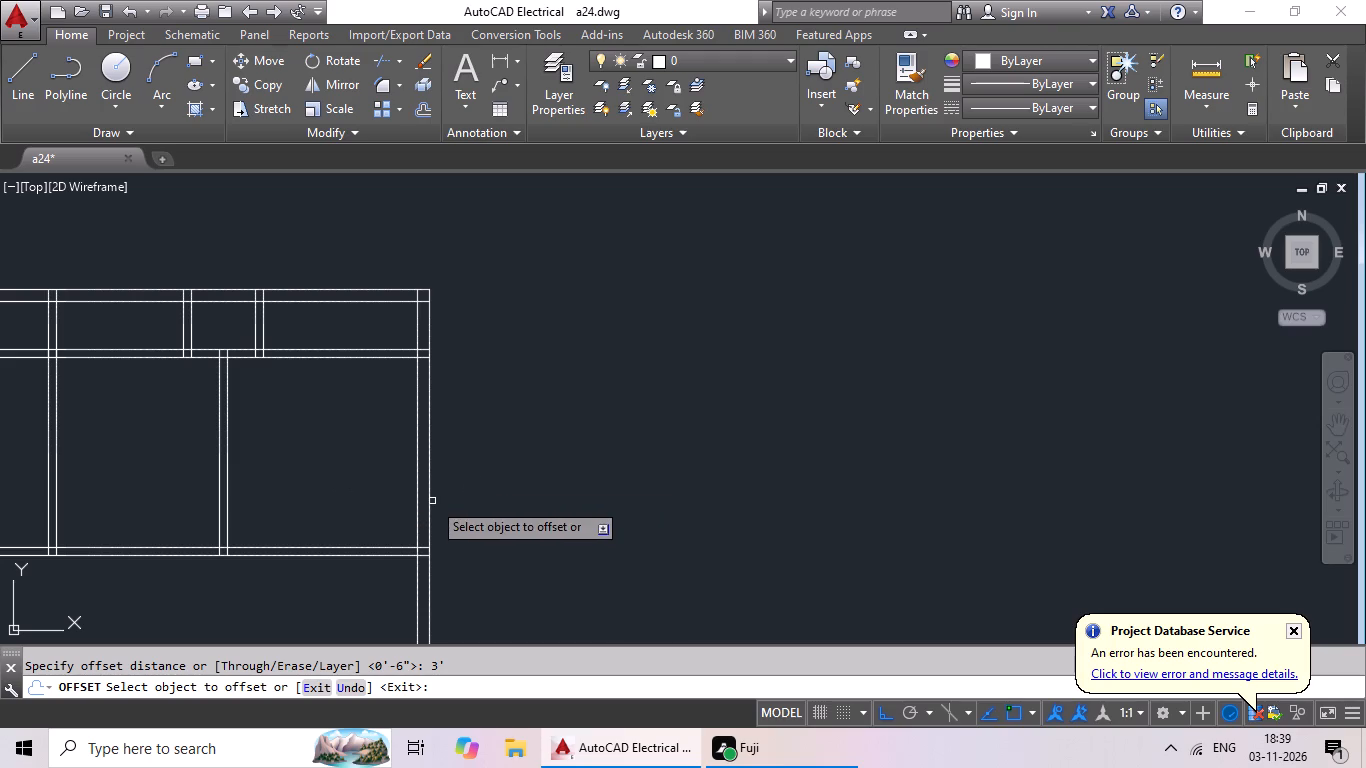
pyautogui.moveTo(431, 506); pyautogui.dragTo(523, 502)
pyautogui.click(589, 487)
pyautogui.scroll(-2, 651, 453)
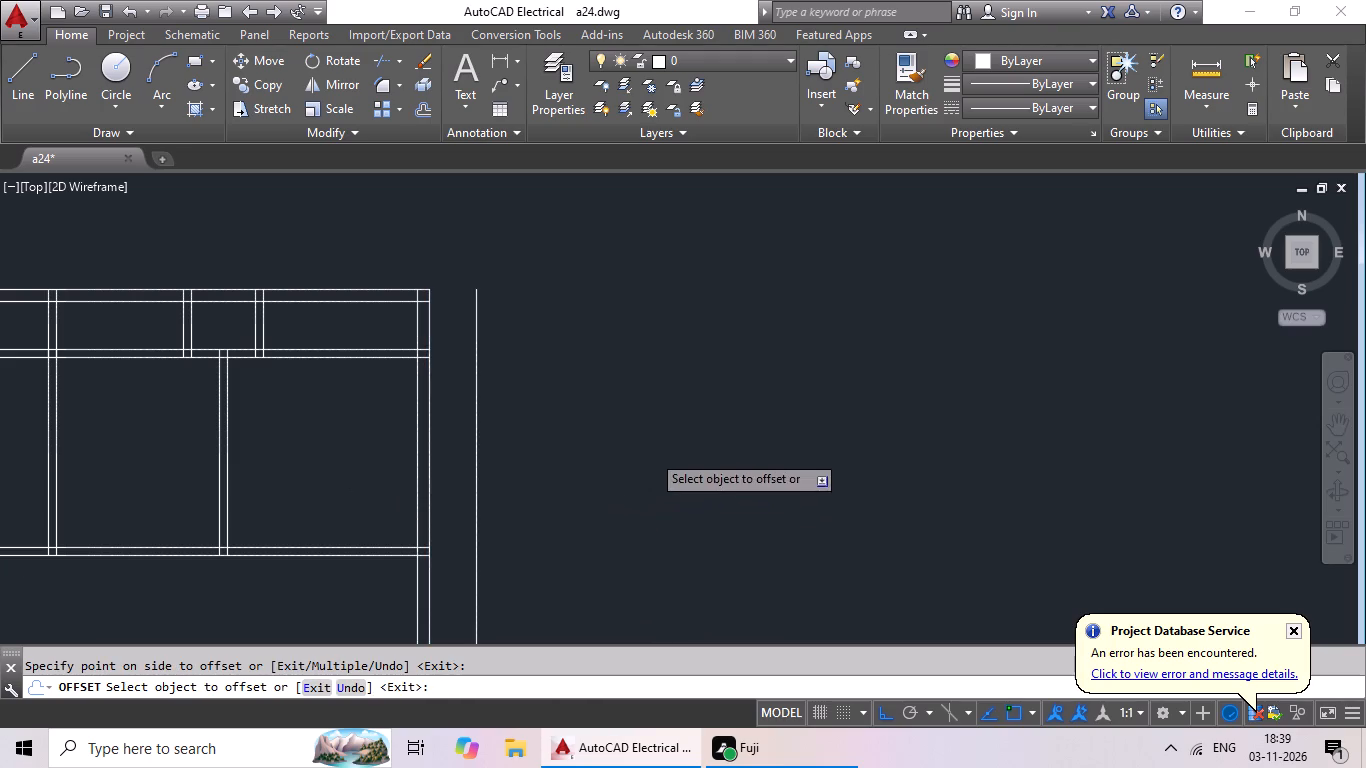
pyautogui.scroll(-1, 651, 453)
# Offset the outer line of the left-hand outer wall 3' outward.
pyautogui.scroll(3, 419, 459)
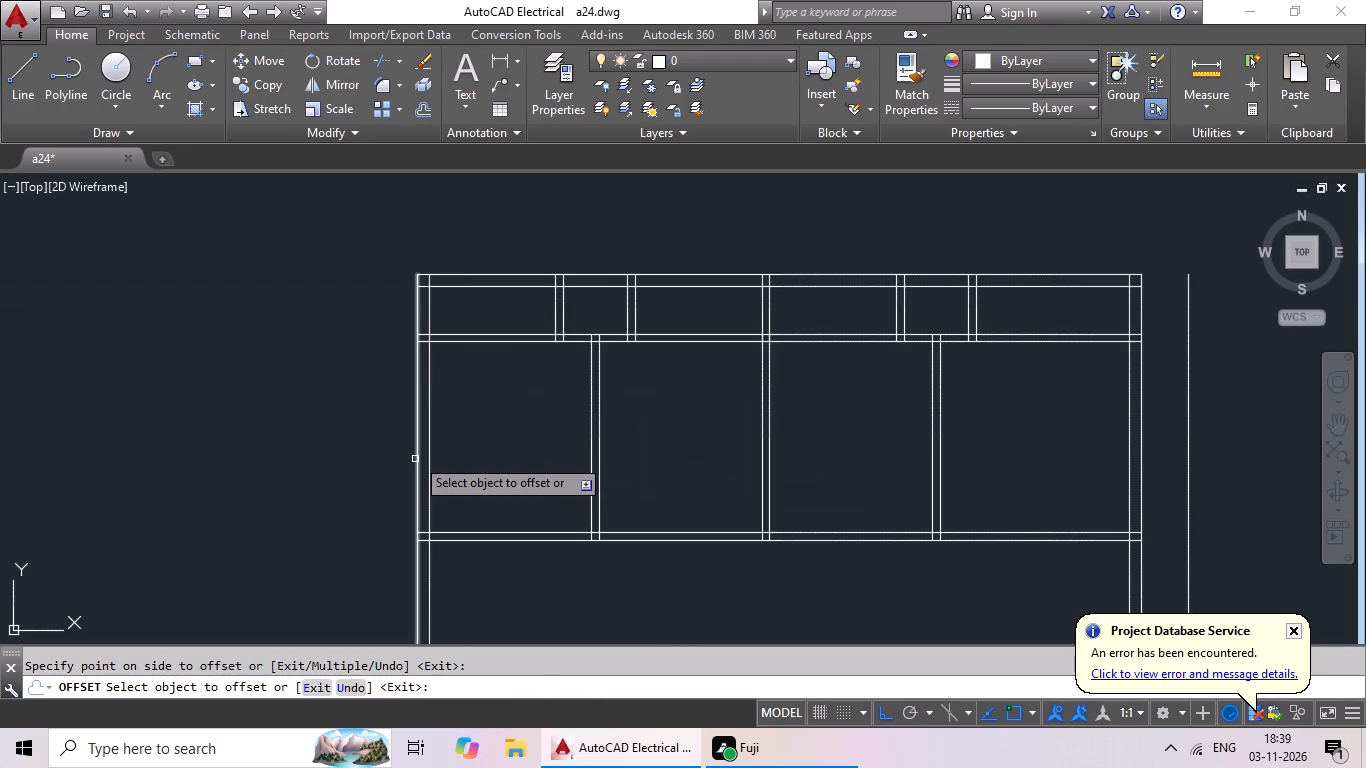
pyautogui.moveTo(415, 457); pyautogui.dragTo(328, 469)
pyautogui.click(310, 472)
pyautogui.scroll(-3, 464, 470)
pyautogui.moveTo(501, 514); pyautogui.dragTo(492, 466, button='middle')
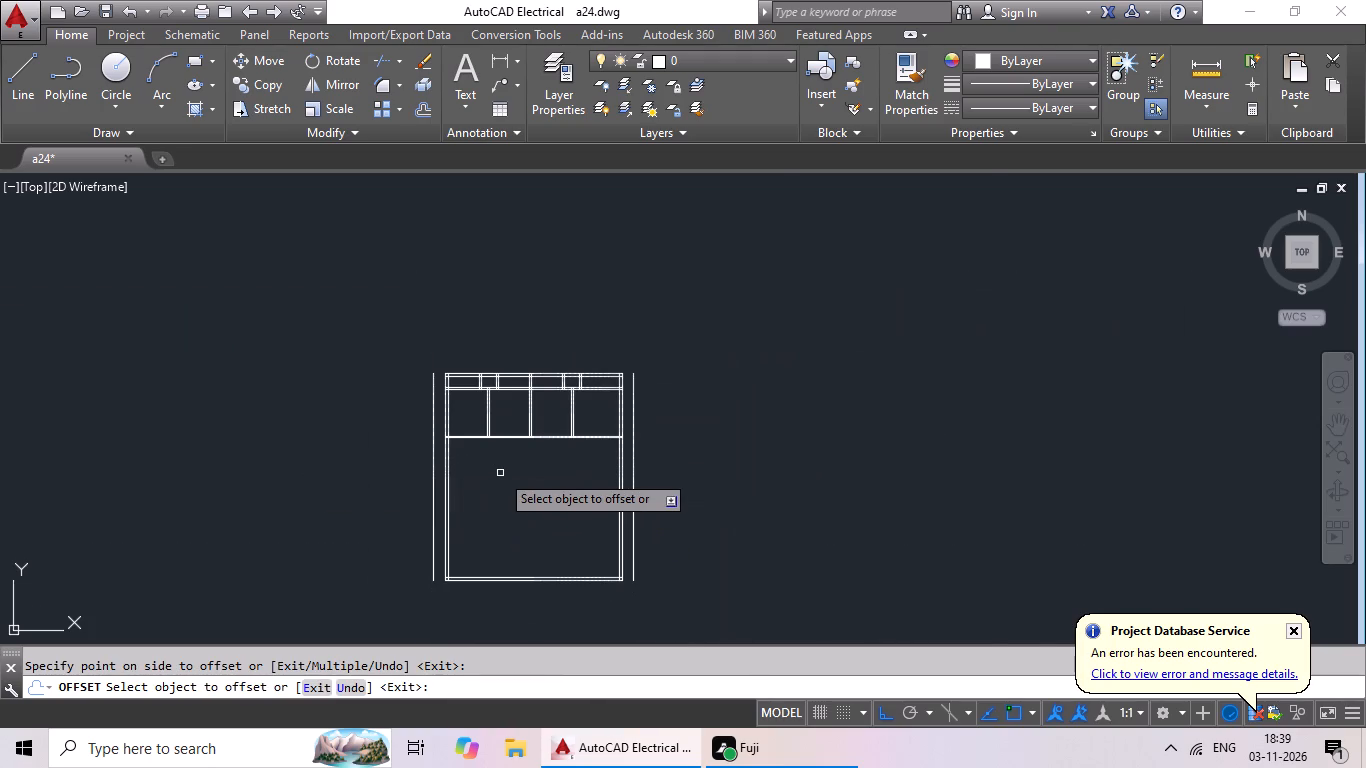
pyautogui.scroll(3, 500, 473)
pyautogui.press('Escape')
pyautogui.press('Escape')
pyautogui.press('Escape')
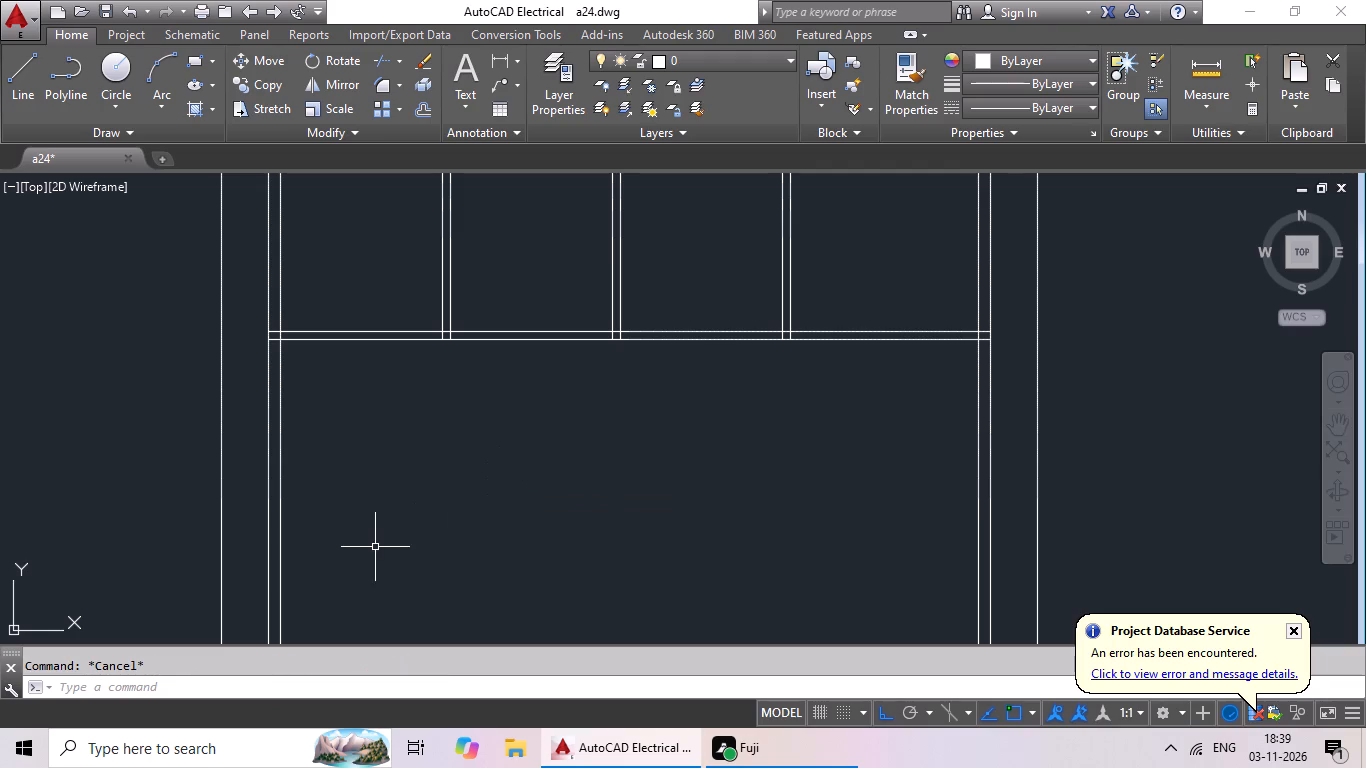
# Delete the two lines offset 3' outside the right-hand and left-hand outer walls.
pyautogui.scroll(-2, 697, 549)
pyautogui.scroll(2, 855, 464)
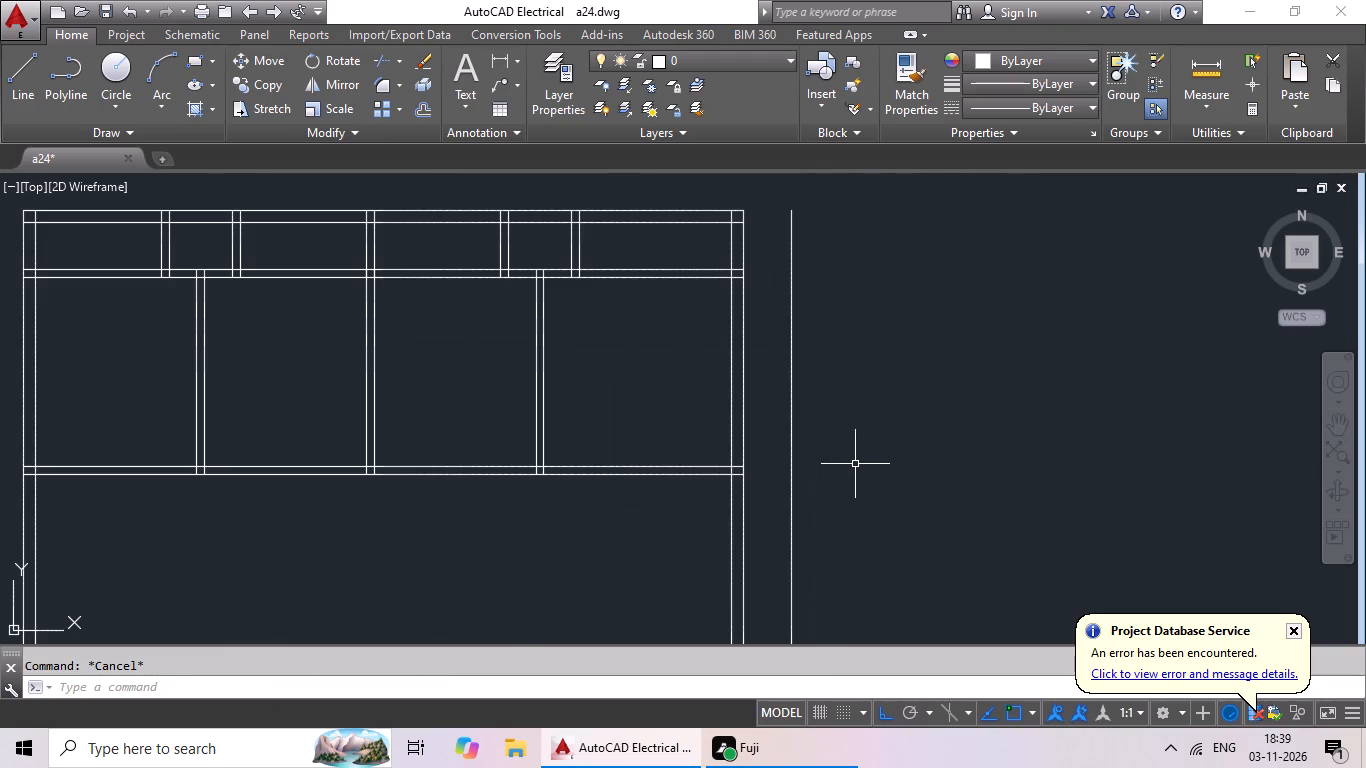
pyautogui.scroll(-2, 855, 464)
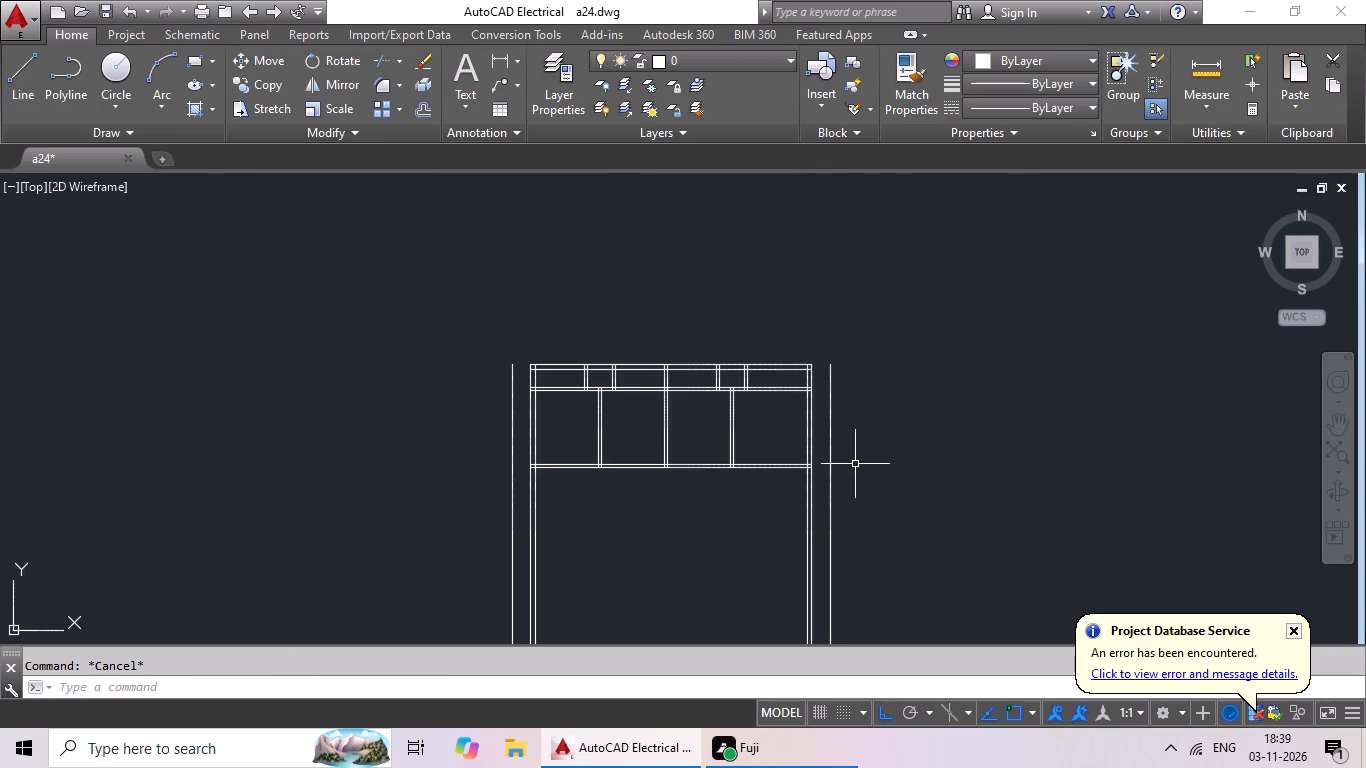
pyautogui.moveTo(831, 464); pyautogui.dragTo(690, 478, button='middle')
pyautogui.press('Escape')
pyautogui.press('Escape')
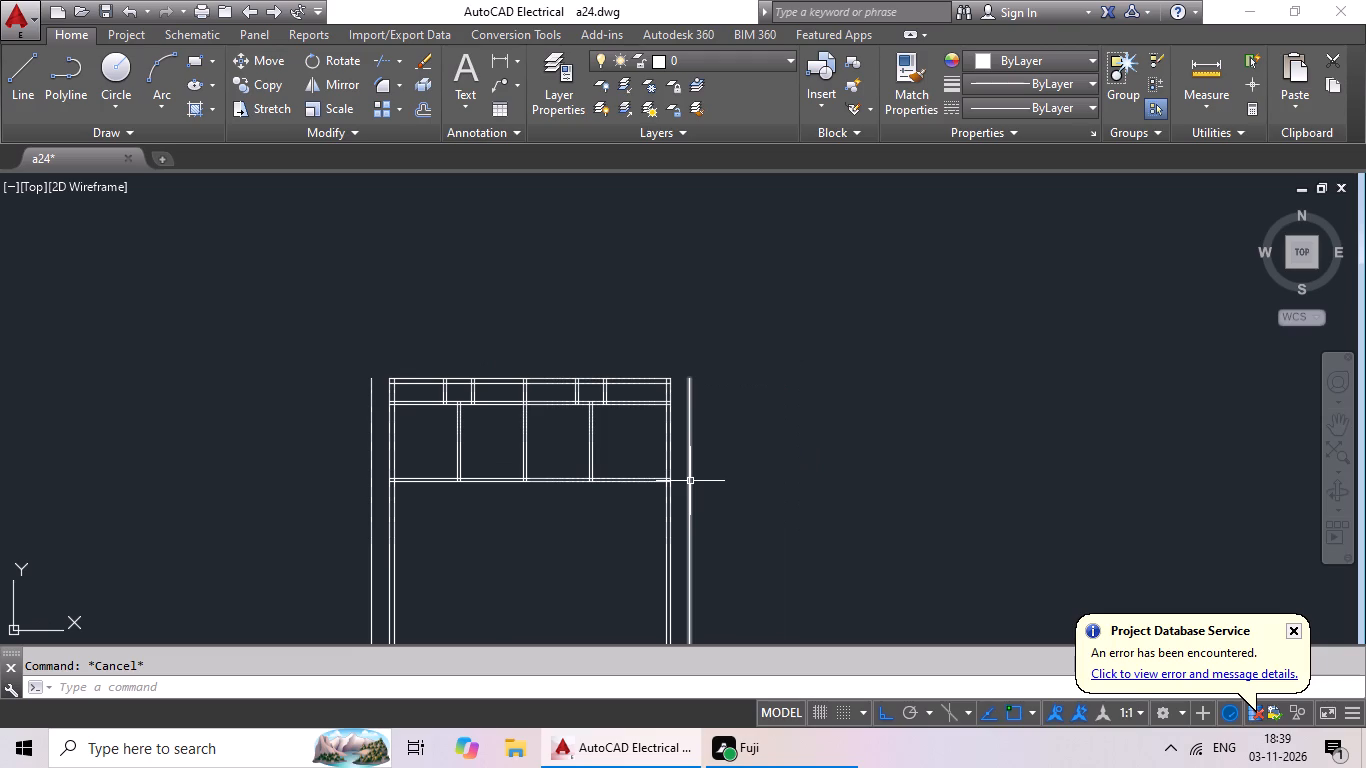
pyautogui.press('Escape')
pyautogui.press('Escape')
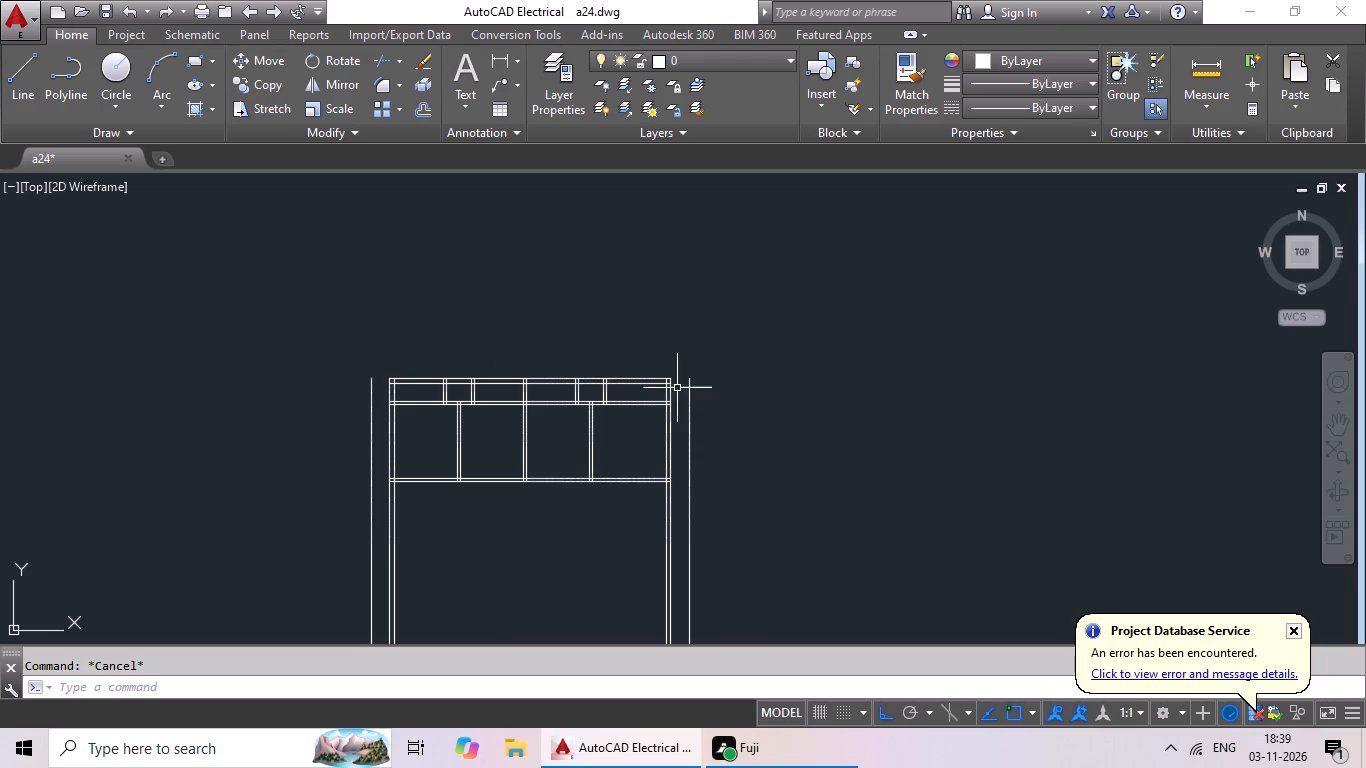
pyautogui.click(691, 382)
pyautogui.press('Delete')
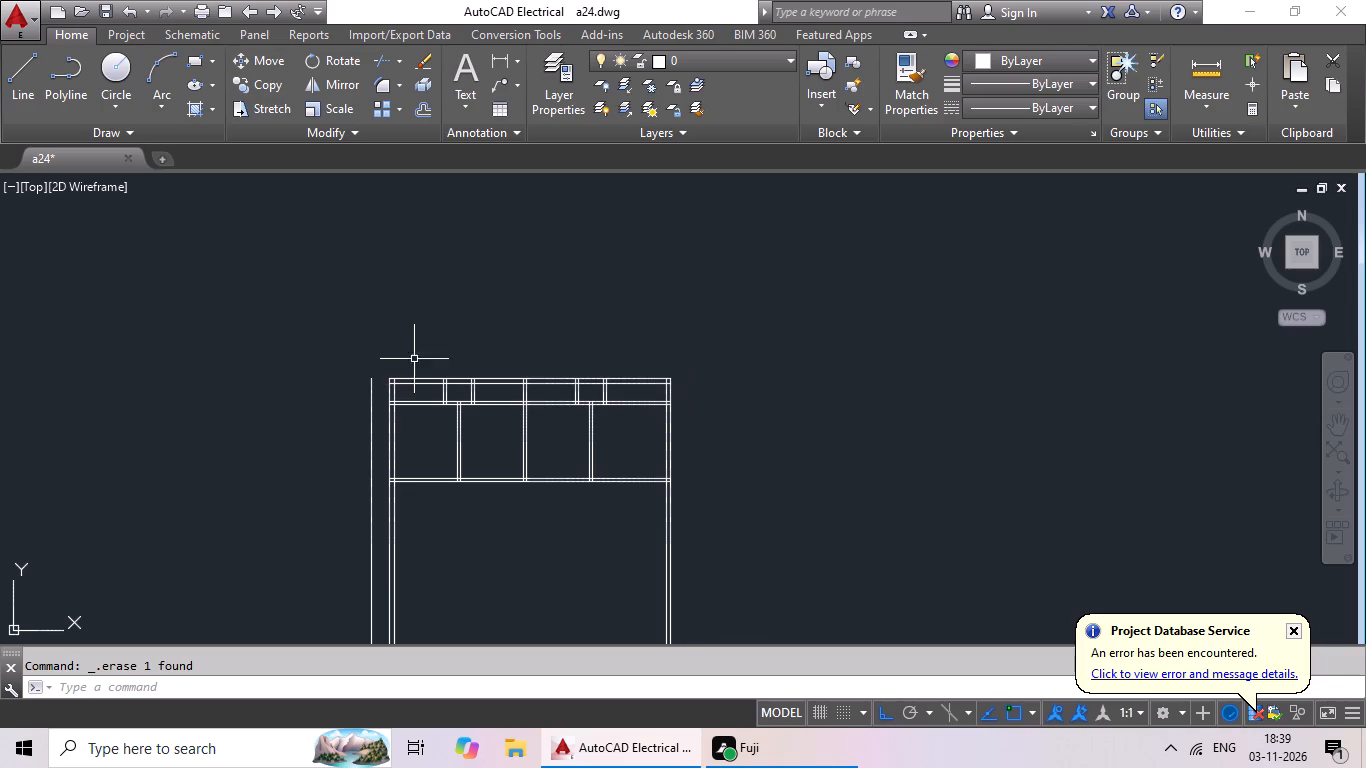
pyautogui.click(368, 376)
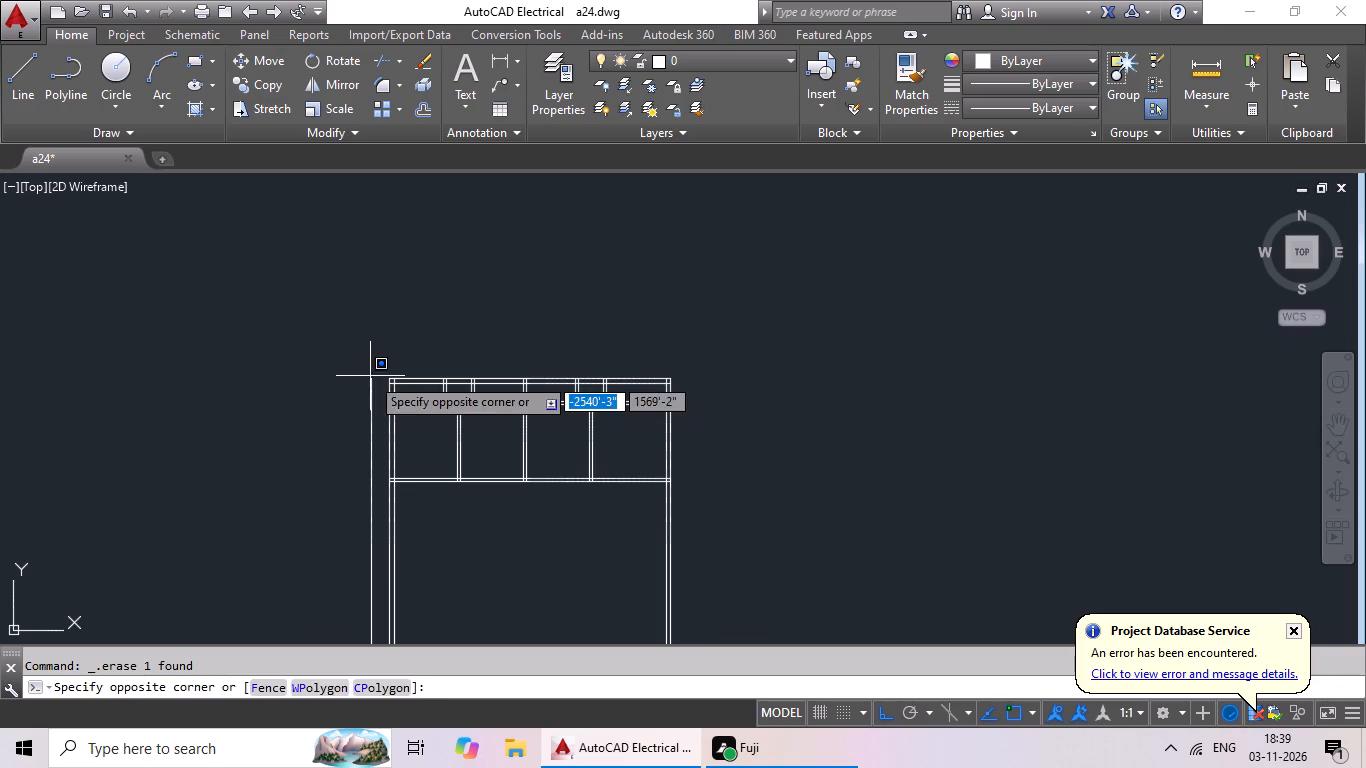
pyautogui.click(373, 379)
pyautogui.click(371, 380)
pyautogui.press('Delete')
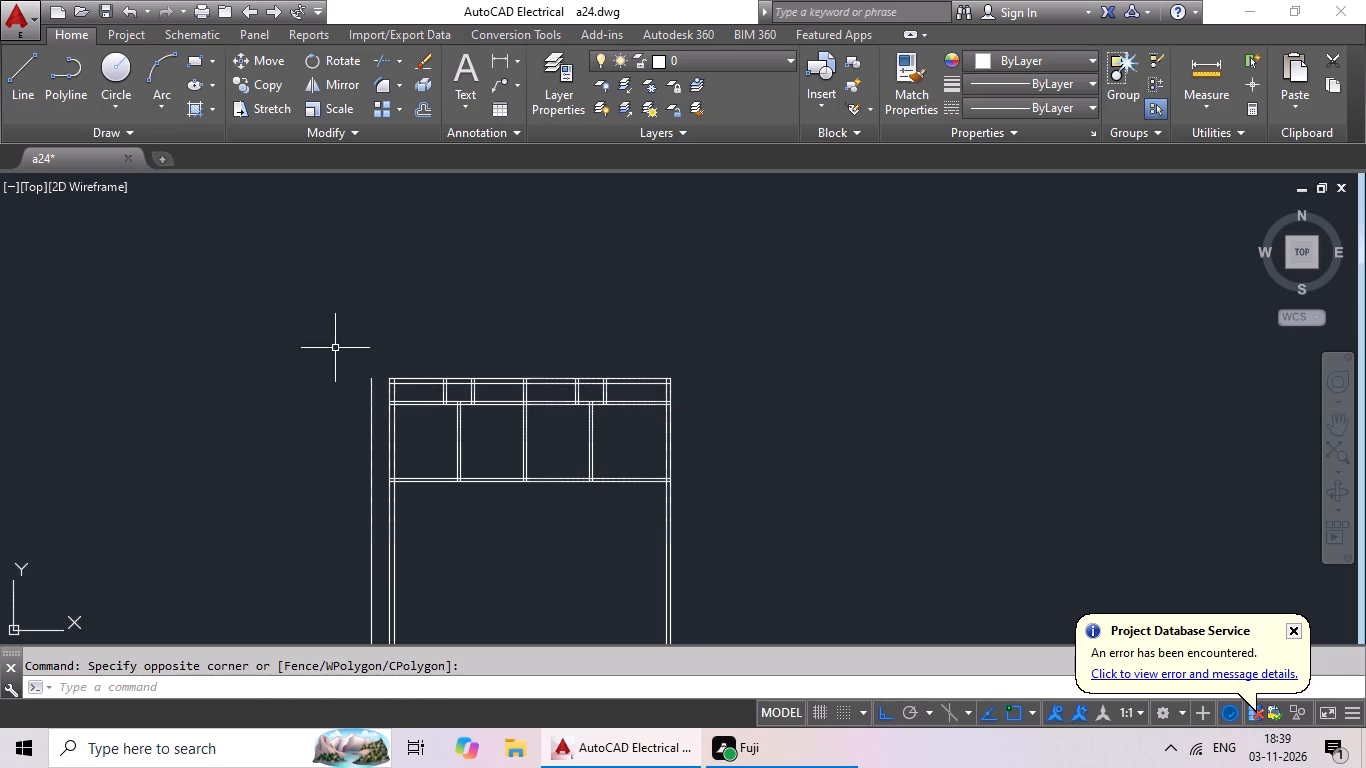
pyautogui.click(371, 384)
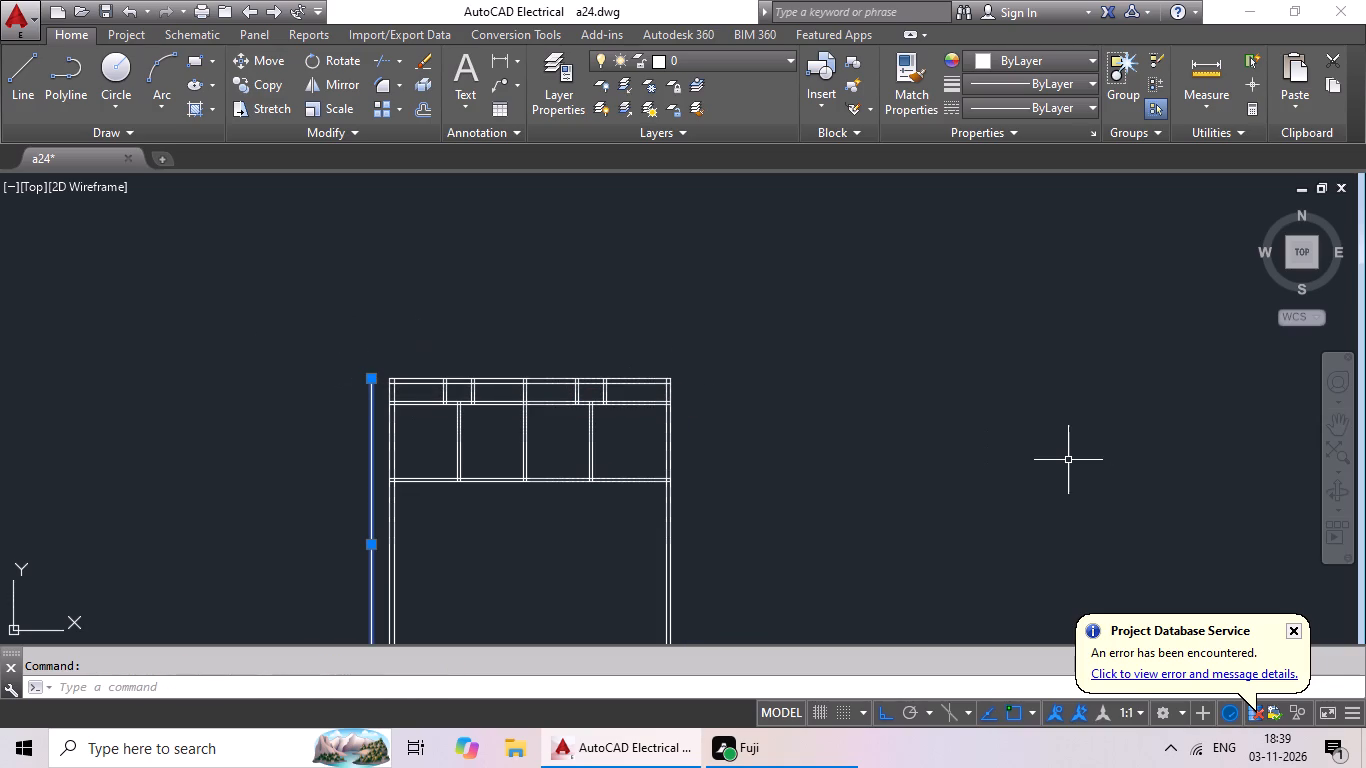
pyautogui.press('Delete')
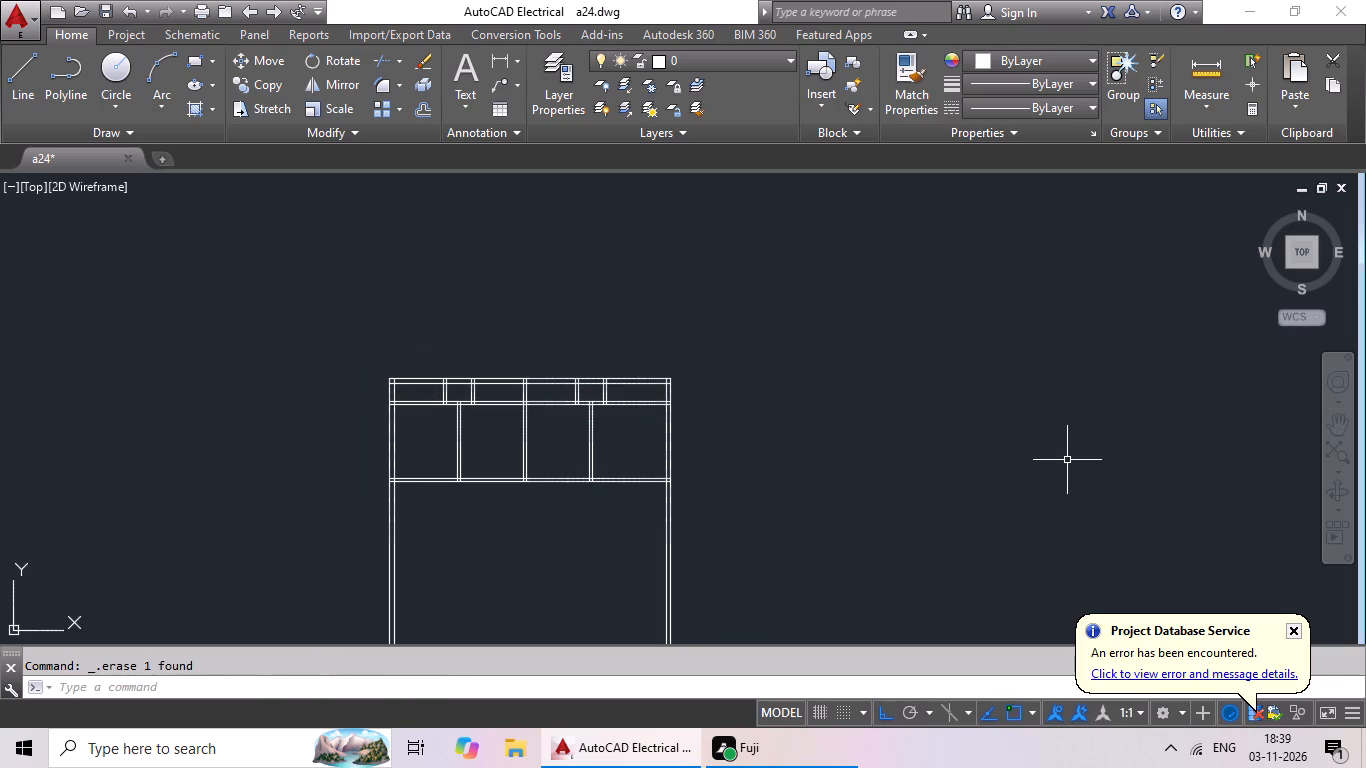
# Offset the outer line of the right-hand outer wall 2' outward.
pyautogui.moveTo(735, 483); pyautogui.dragTo(592, 465, button='middle')
pyautogui.press('Escape')
pyautogui.press('Escape')
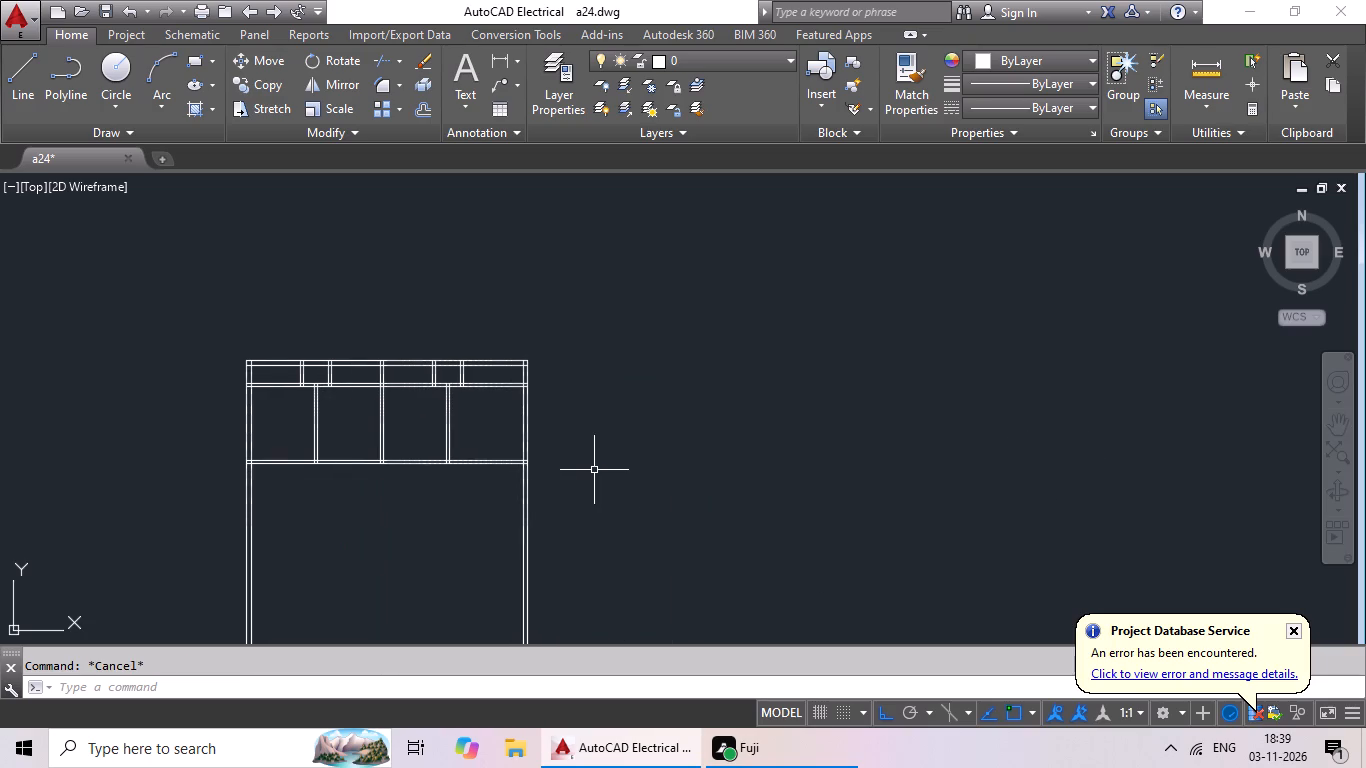
pyautogui.press('o')
pyautogui.press('Return')
pyautogui.write("2'")
pyautogui.press('Return')
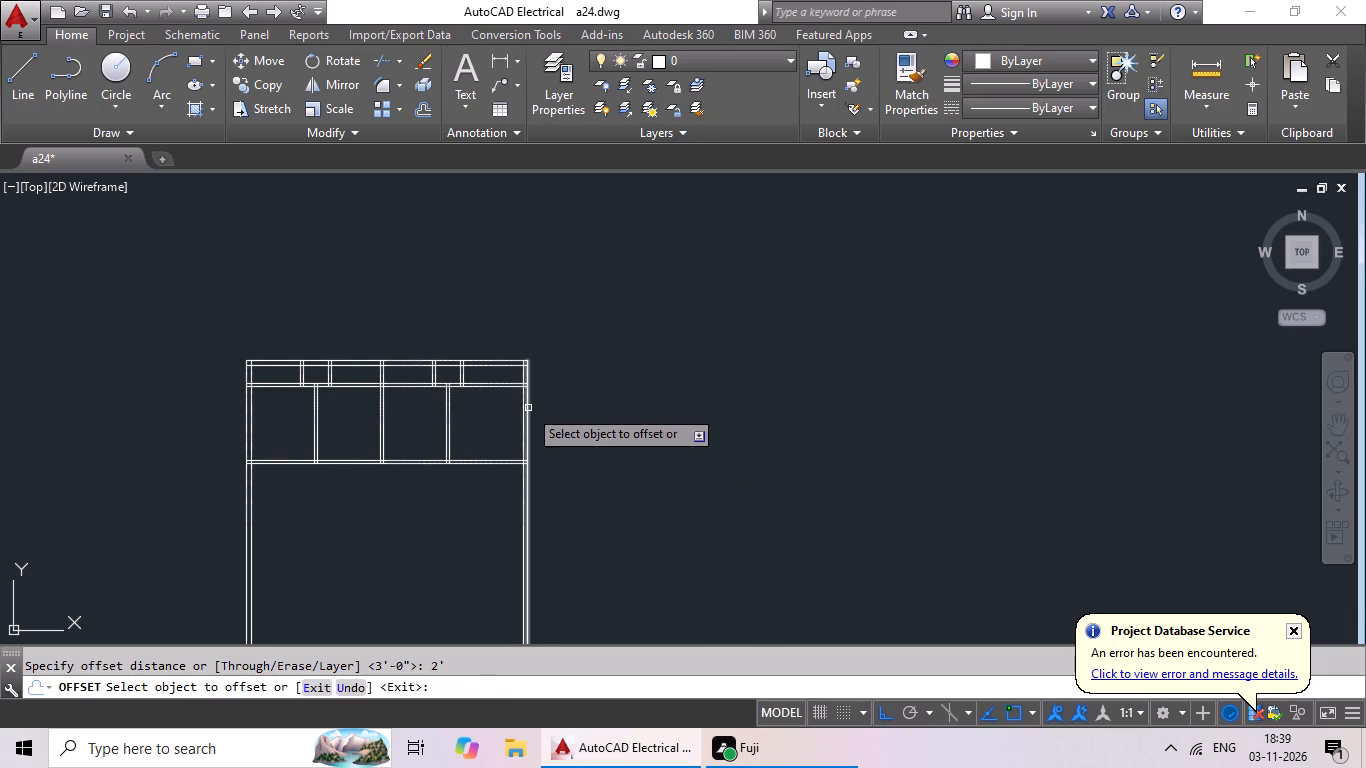
pyautogui.moveTo(528, 408); pyautogui.dragTo(654, 408)
pyautogui.click(720, 402)
pyautogui.press('Escape')
pyautogui.press('Escape')
pyautogui.press('Escape')
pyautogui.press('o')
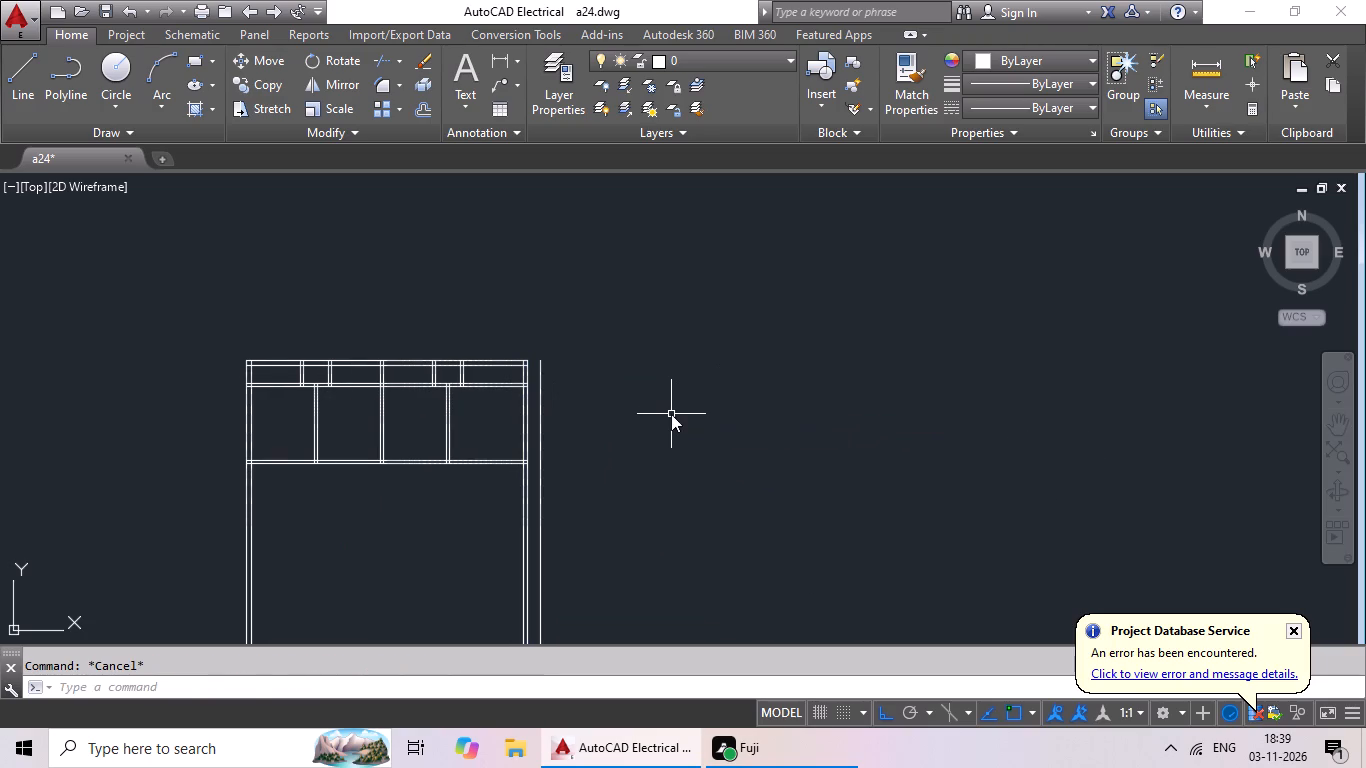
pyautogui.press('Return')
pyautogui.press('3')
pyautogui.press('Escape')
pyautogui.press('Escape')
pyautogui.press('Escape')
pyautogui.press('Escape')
# Offset the line 2' outside the right-hand outer wall 6" further outward to give it thickness.
pyautogui.press('o')
pyautogui.press('Return')
pyautogui.write('6"')
pyautogui.press('Return')
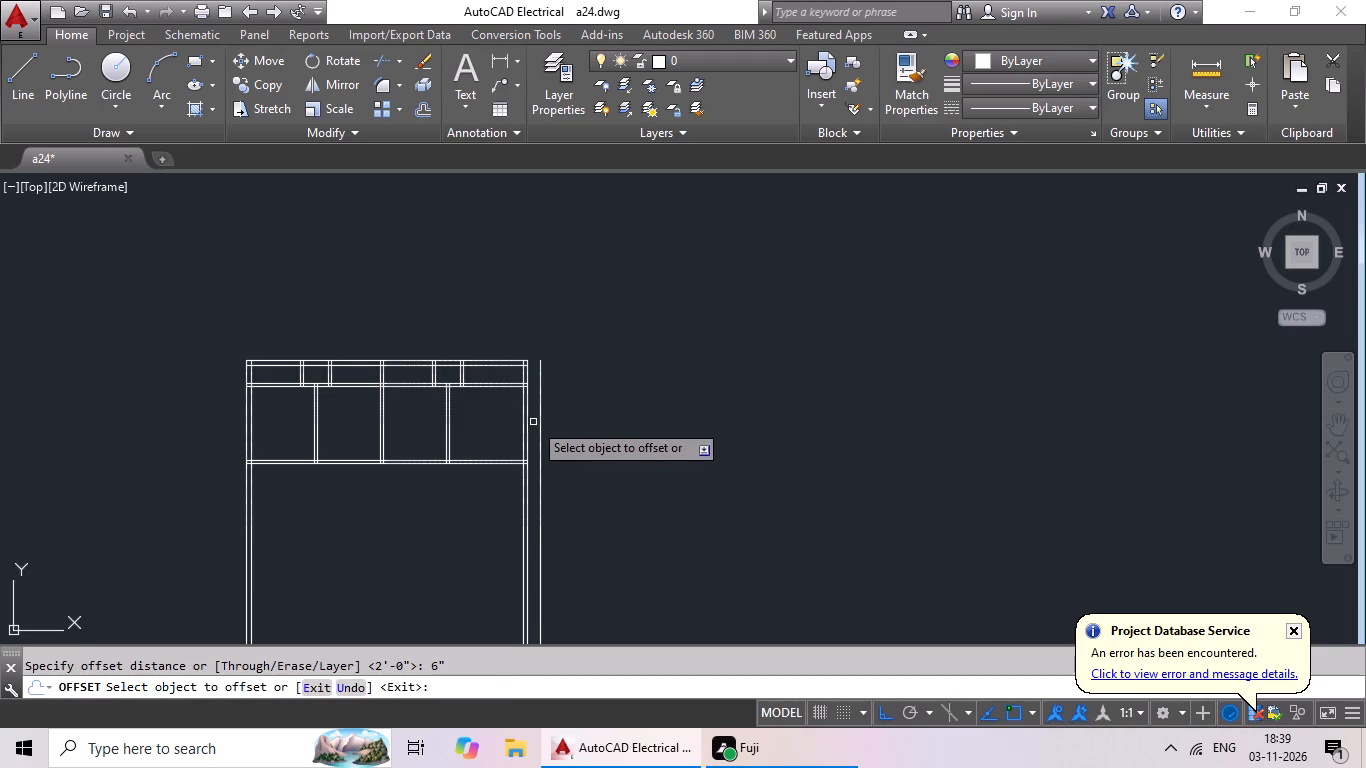
pyautogui.moveTo(539, 415); pyautogui.dragTo(562, 411)
pyautogui.click(606, 405)
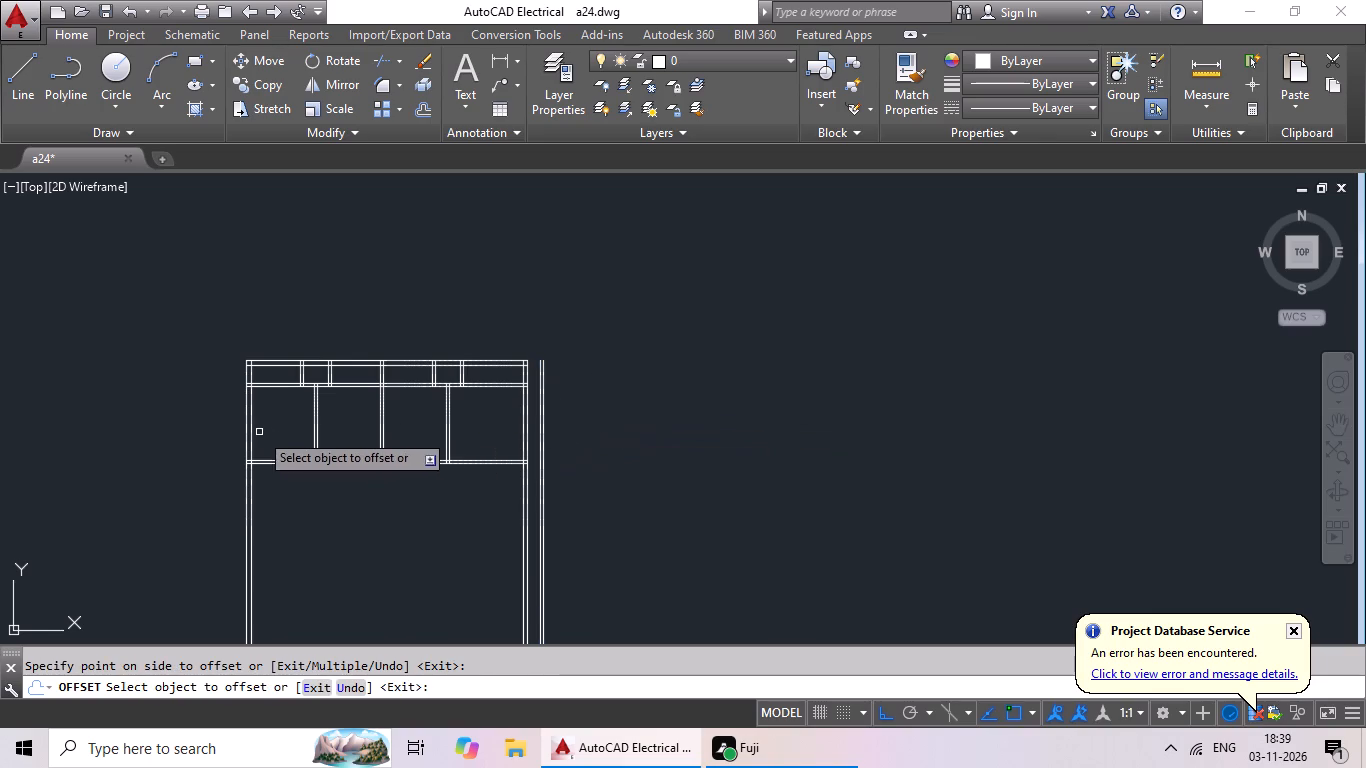
pyautogui.scroll(-3, 644, 487)
pyautogui.moveTo(656, 478); pyautogui.dragTo(695, 449, button='middle')
pyautogui.scroll(5, 586, 428)
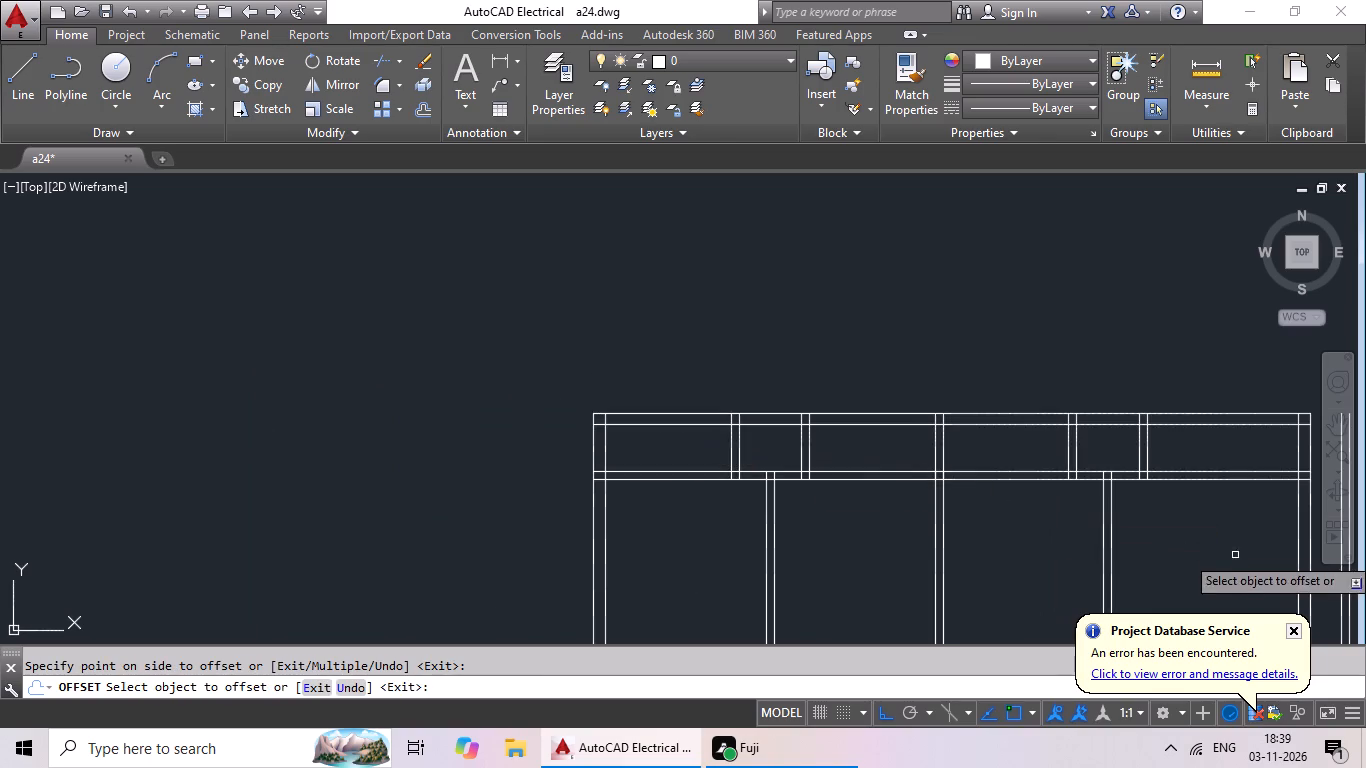
pyautogui.moveTo(1183, 534); pyautogui.dragTo(715, 384, button='middle')
pyautogui.moveTo(951, 398); pyautogui.dragTo(852, 365, button='middle')
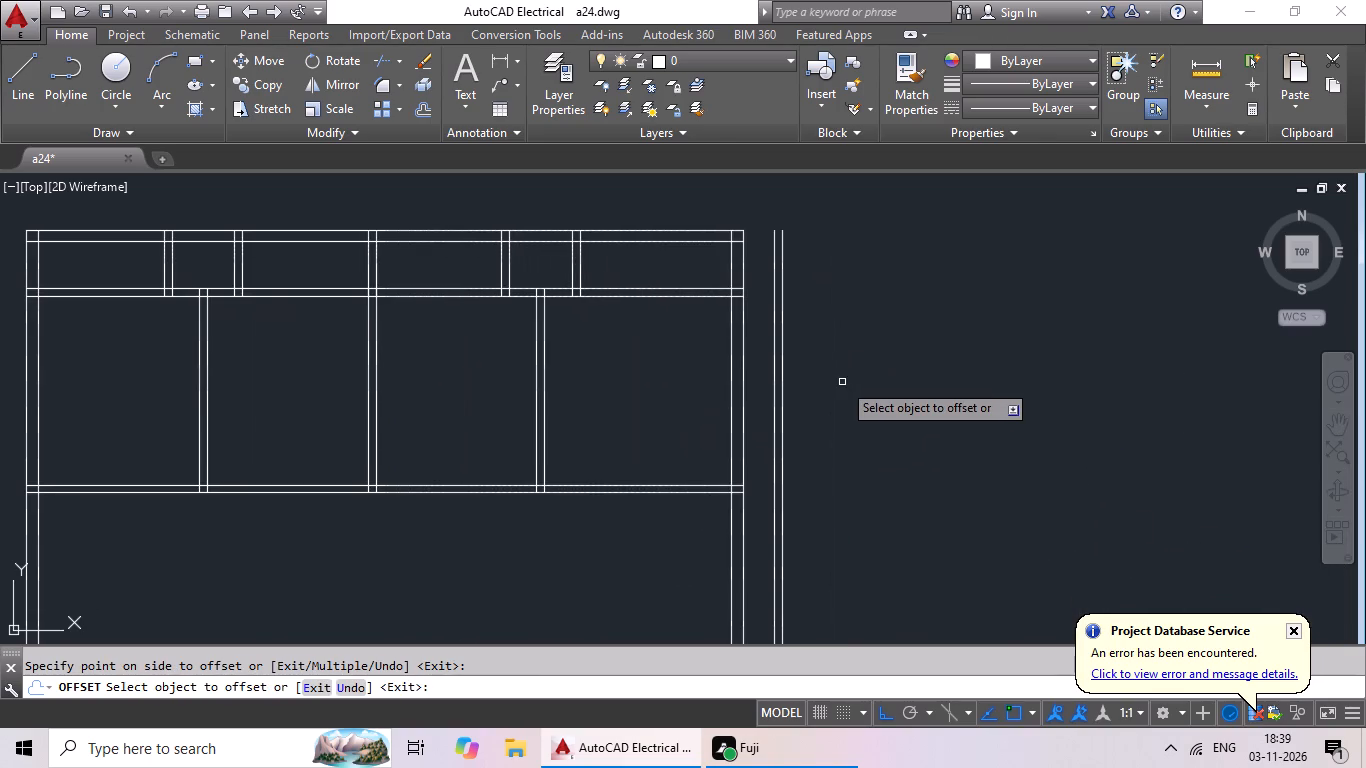
pyautogui.press('Escape')
# Offset the outer line of the left-hand outer wall 2' outward.
pyautogui.press('o')
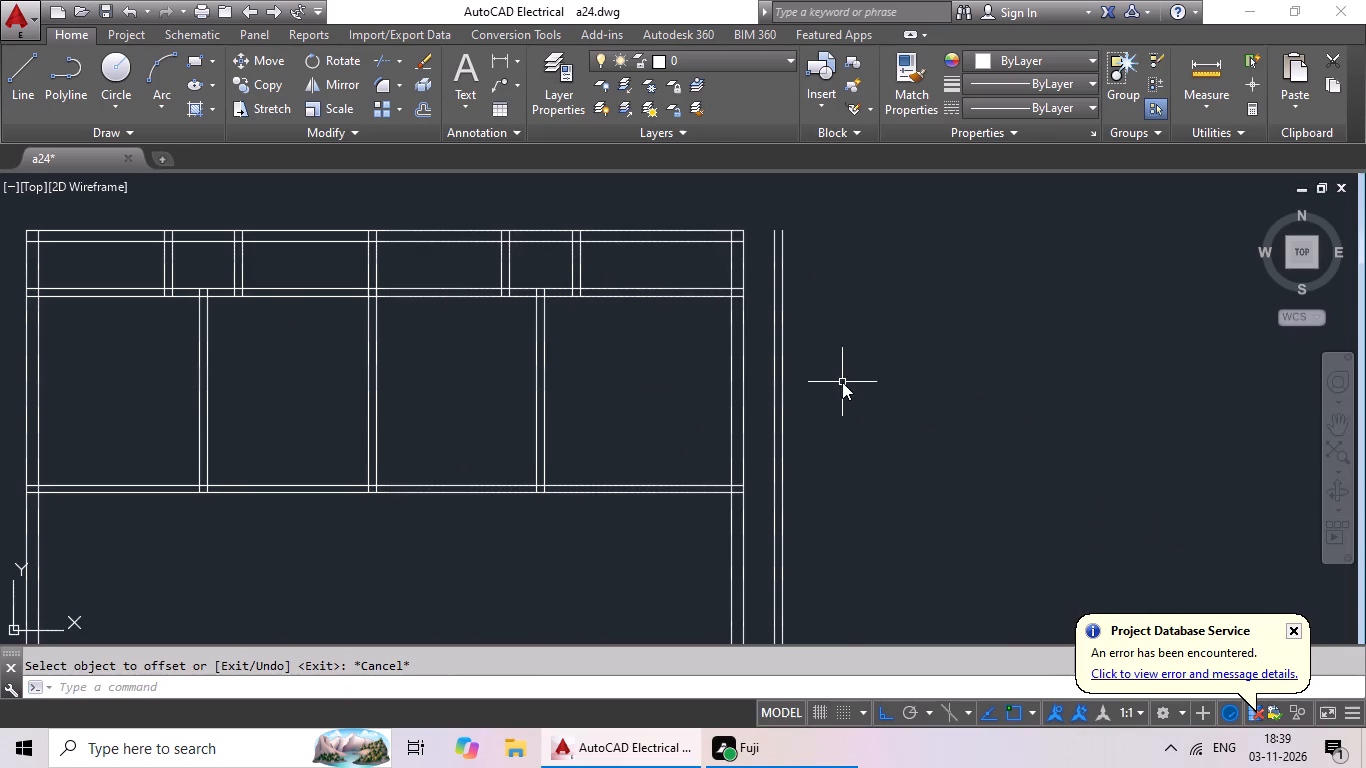
pyautogui.press('Return')
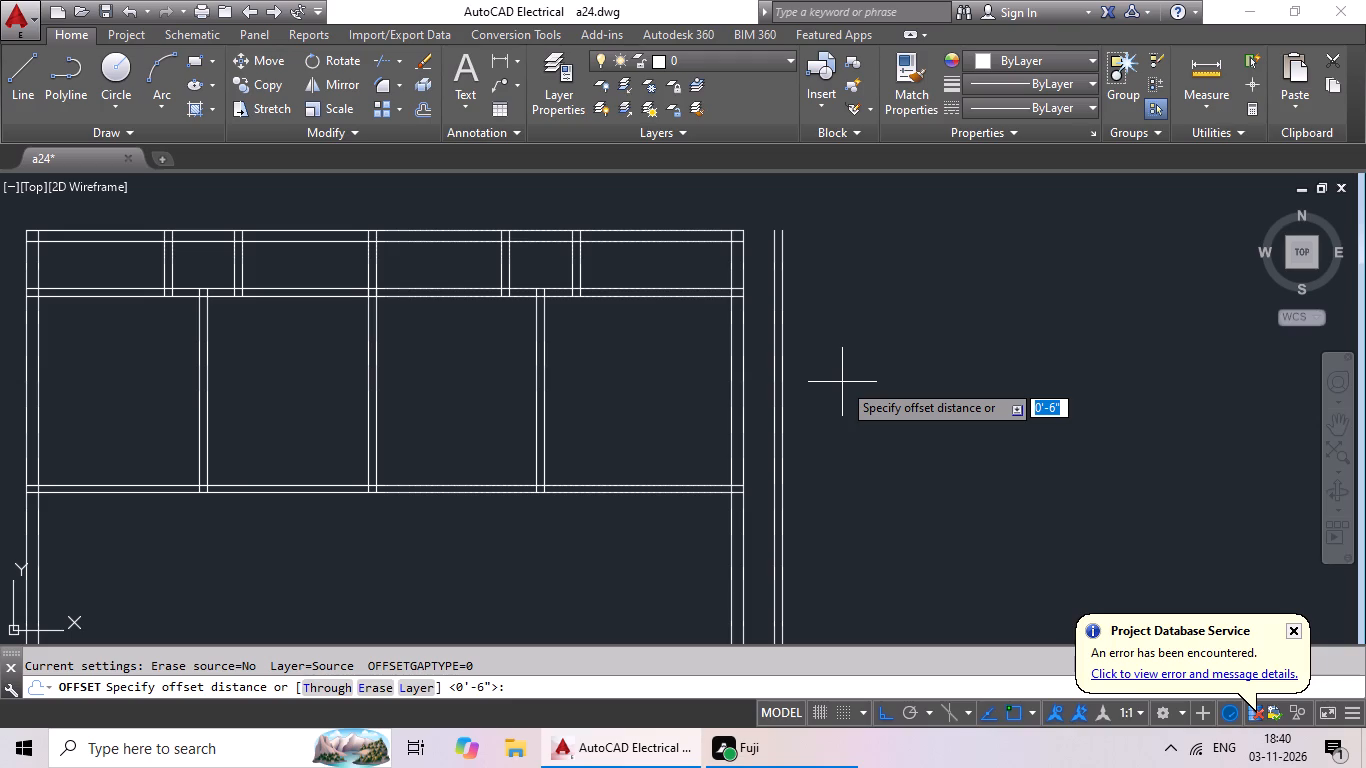
pyautogui.write("2'")
pyautogui.press('Return')
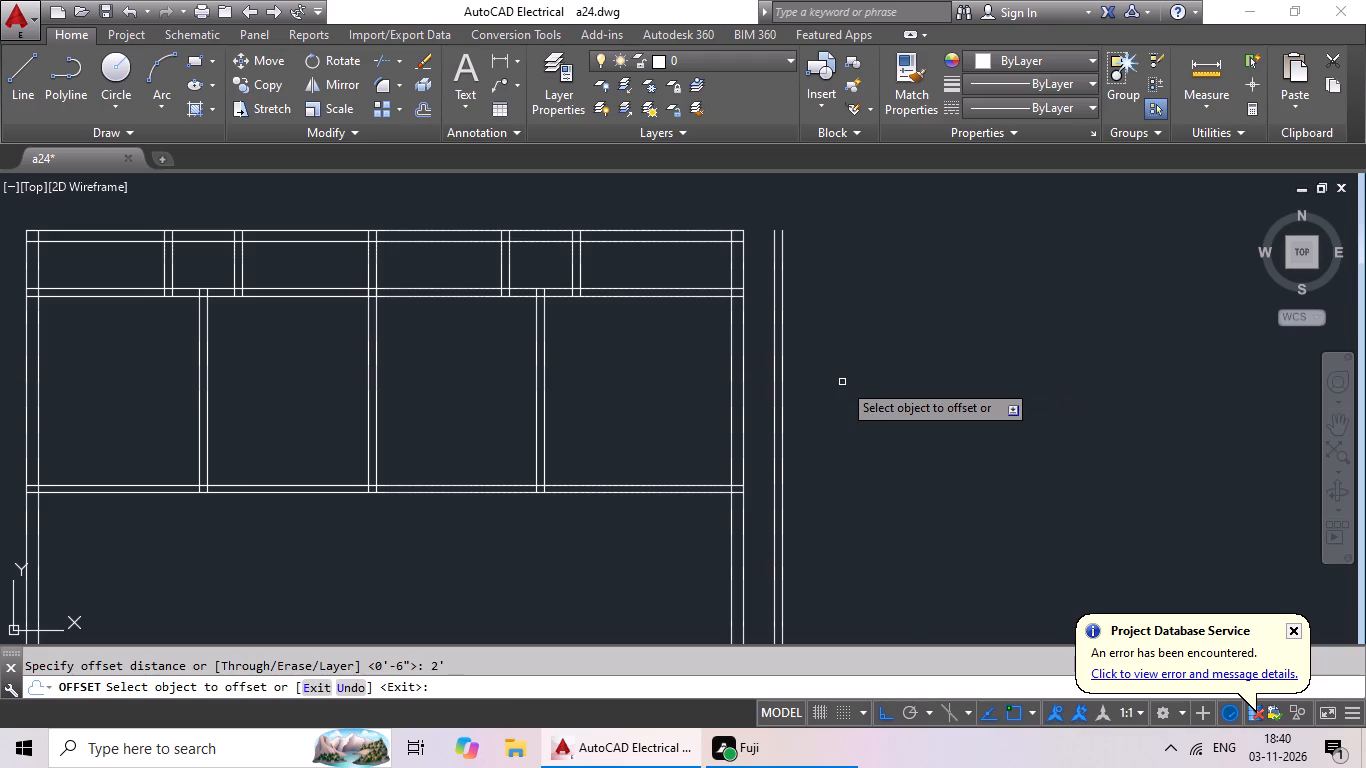
pyautogui.scroll(-1, 838, 379)
pyautogui.scroll(3, 302, 373)
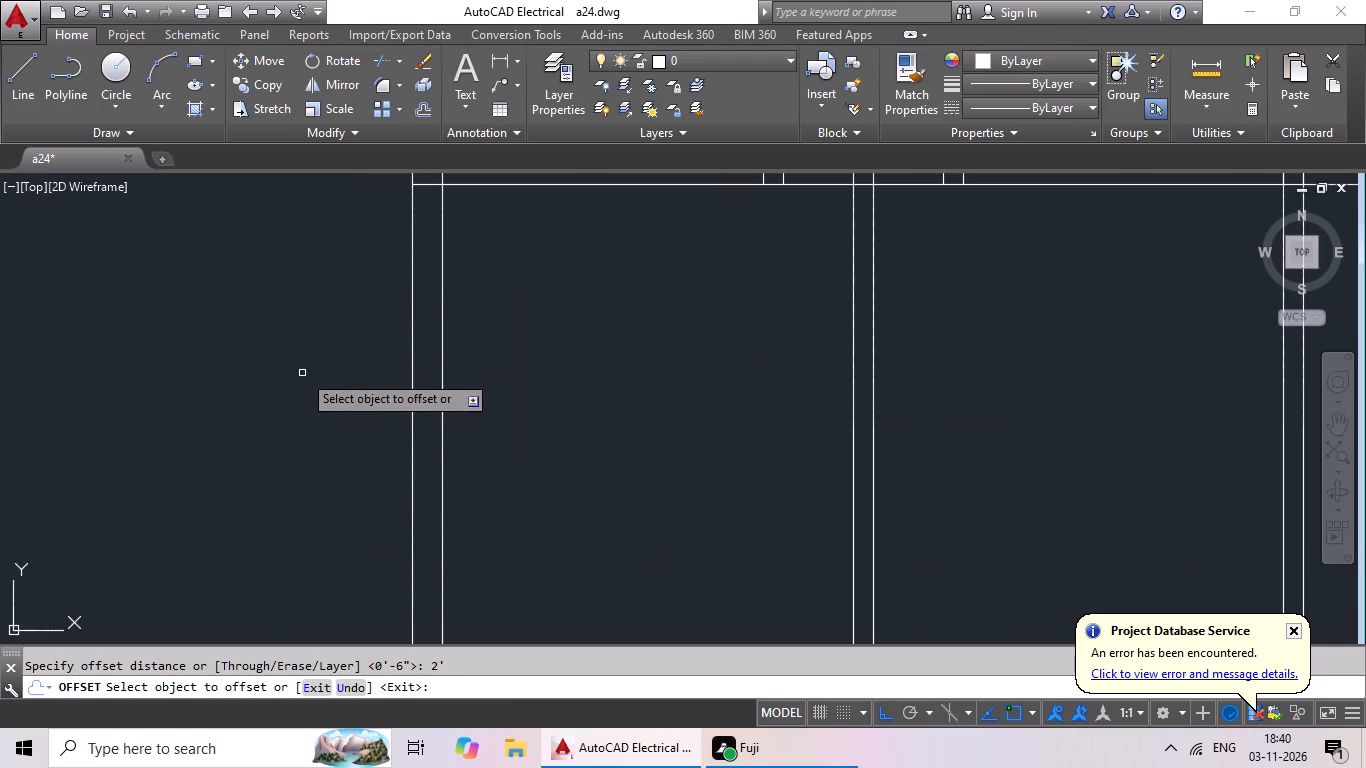
pyautogui.click(413, 365)
pyautogui.click(178, 384)
pyautogui.scroll(-2, 257, 377)
pyautogui.press('Escape')
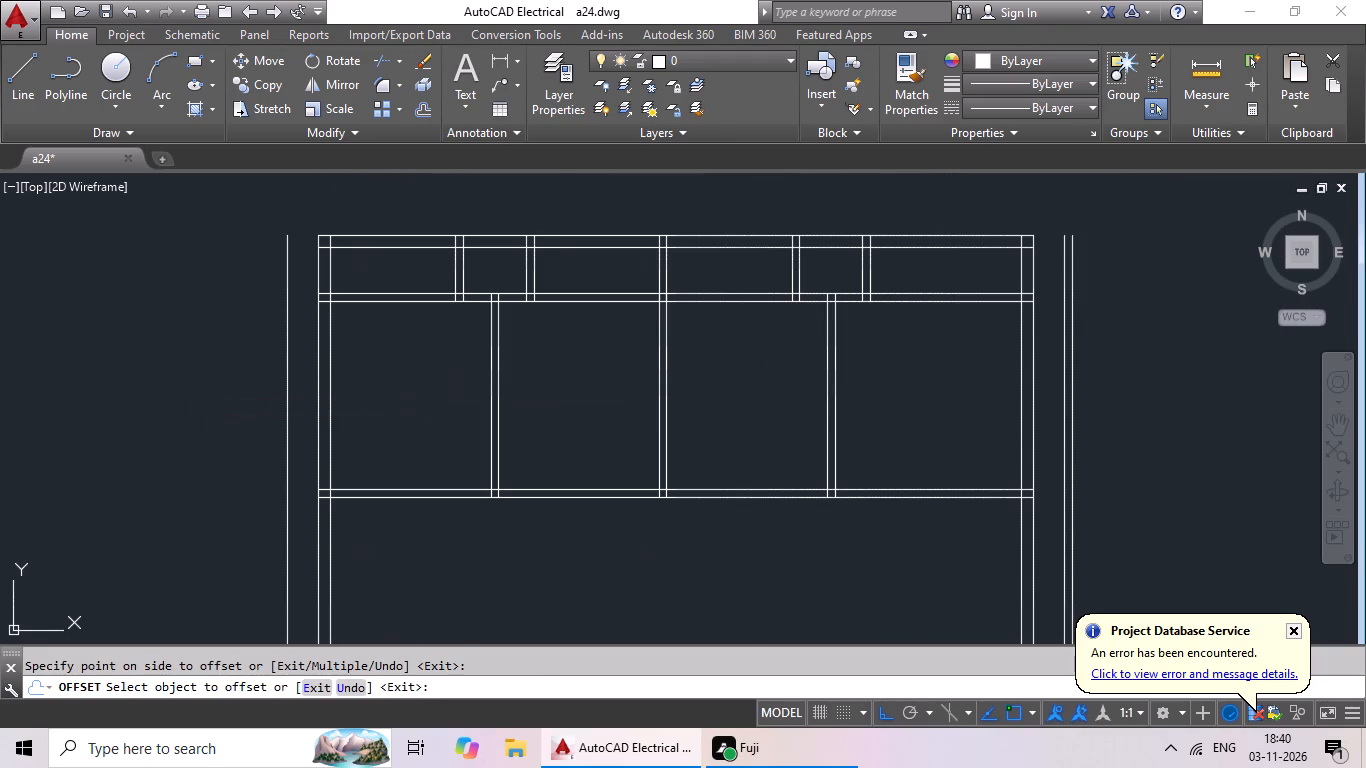
pyautogui.press('Escape')
pyautogui.press('Escape')
# Offset the line 2' outside the left-hand outer wall 6" further outward to give it thickness.
pyautogui.press('o')
pyautogui.press('Return')
pyautogui.write('6"')
pyautogui.press('Return')
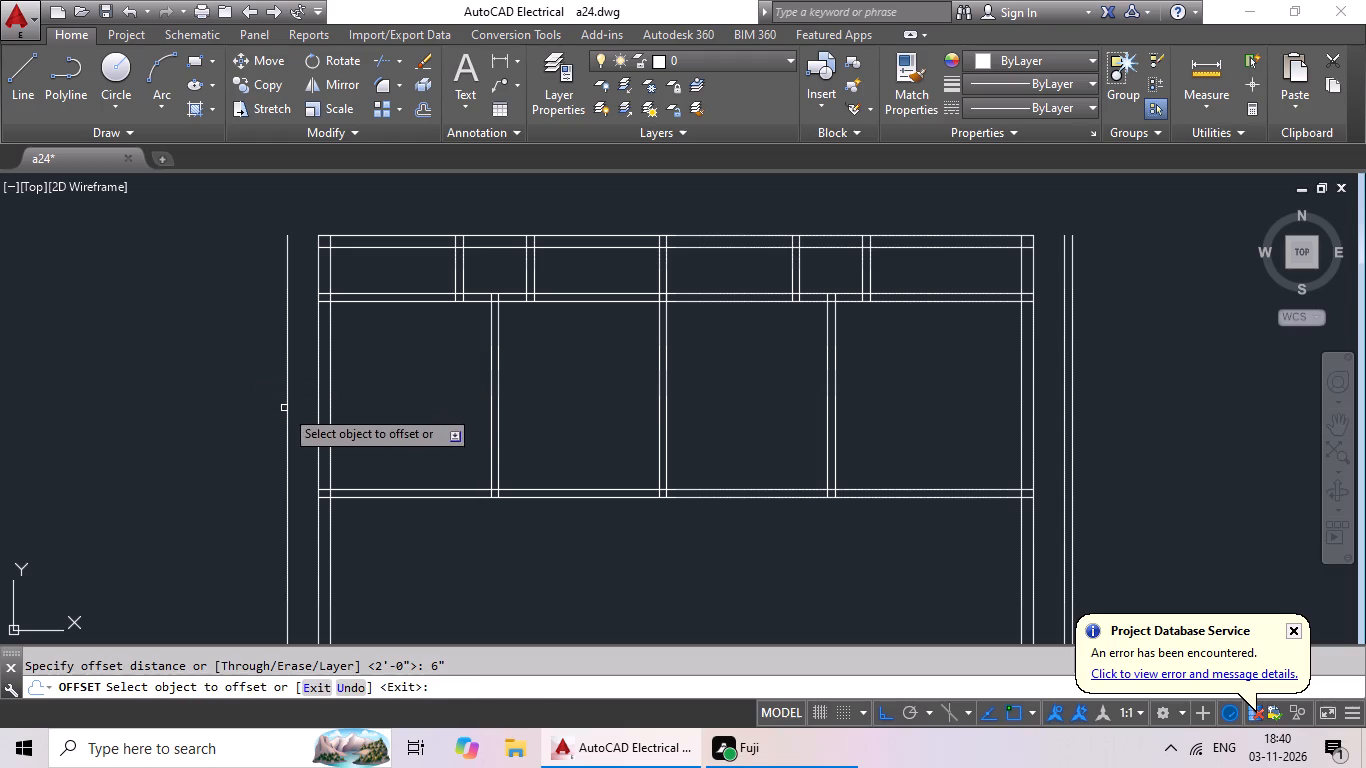
pyautogui.click(284, 408)
pyautogui.click(252, 415)
pyautogui.scroll(-2, 487, 459)
pyautogui.moveTo(487, 457); pyautogui.dragTo(487, 386, button='middle')
pyautogui.scroll(2, 472, 447)
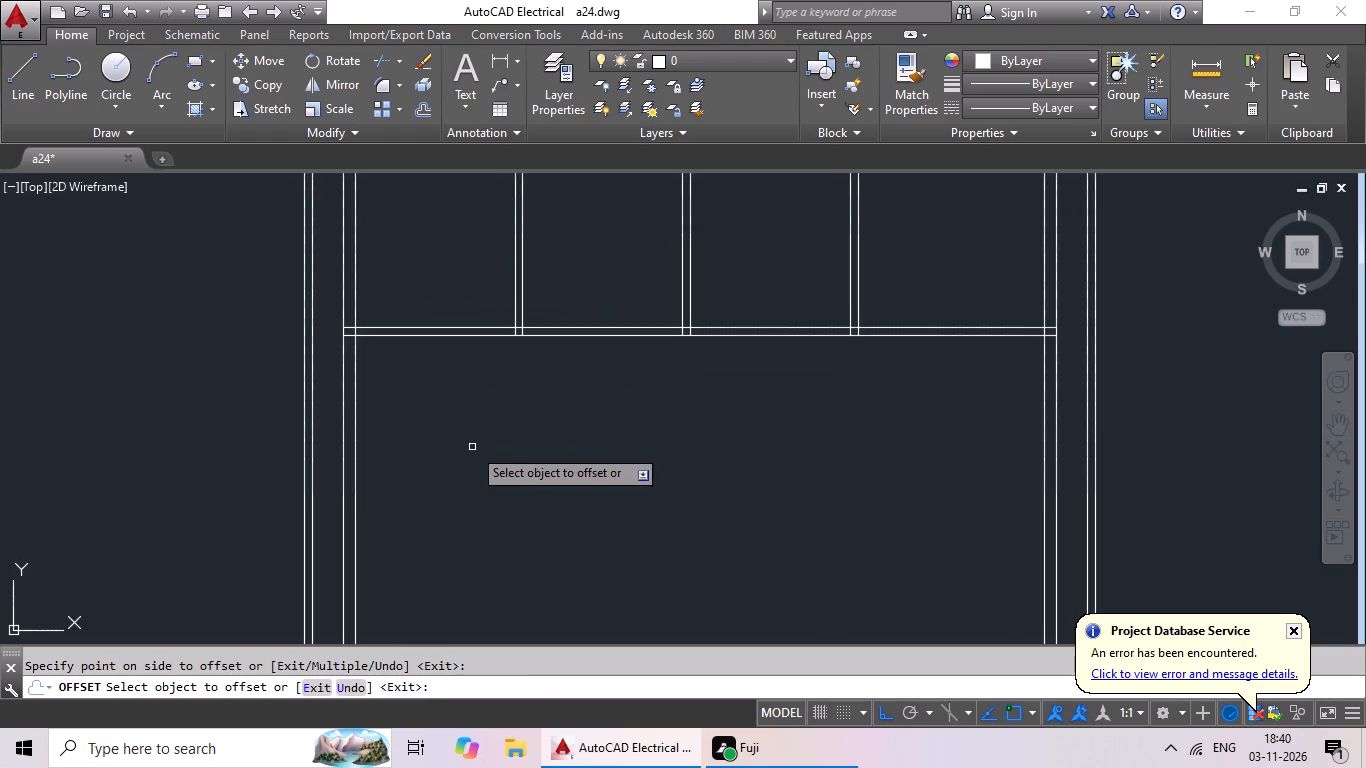
pyautogui.moveTo(472, 447); pyautogui.dragTo(420, 534, button='middle')
pyautogui.press('Escape')
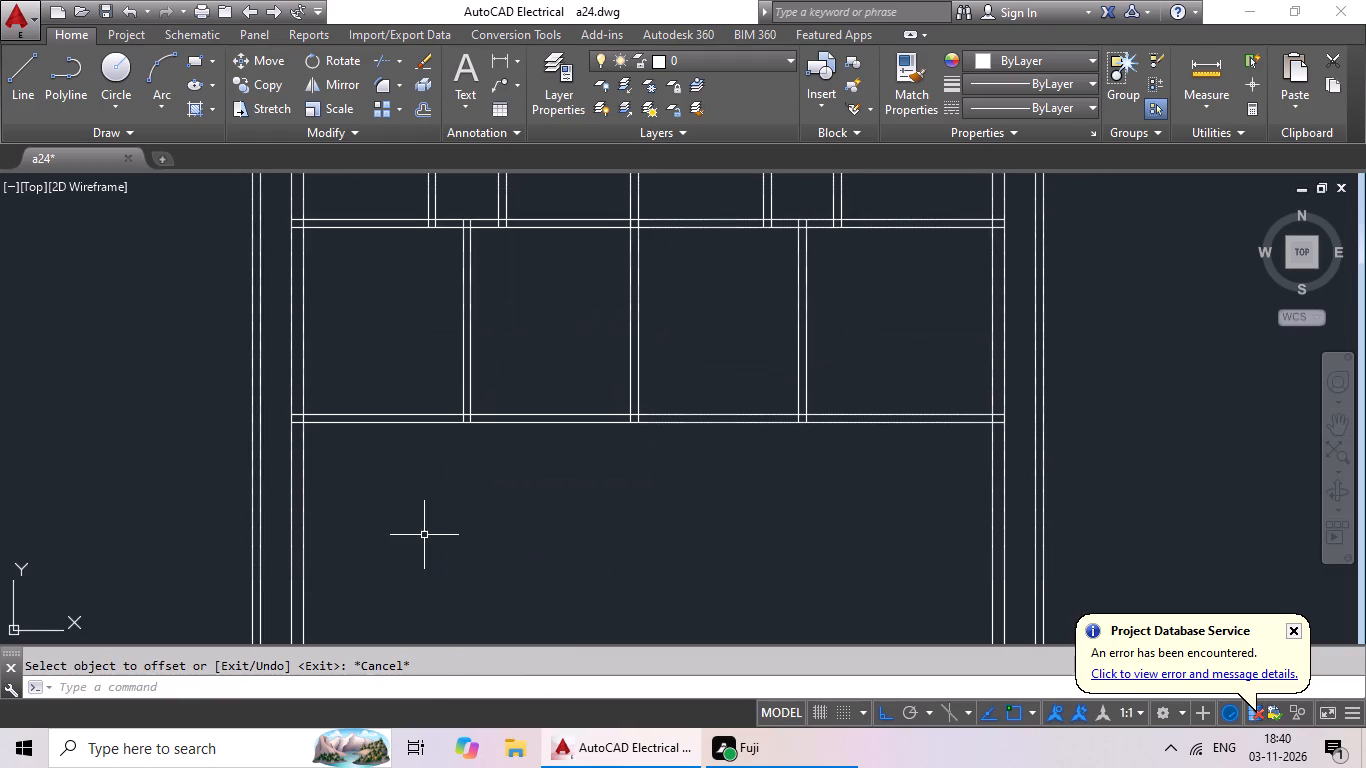
pyautogui.press('Escape')
pyautogui.press('Escape')
# Offset the lower line of the first horizontal partition, below the top strip, 3' downward across the rooms.
pyautogui.press('o')
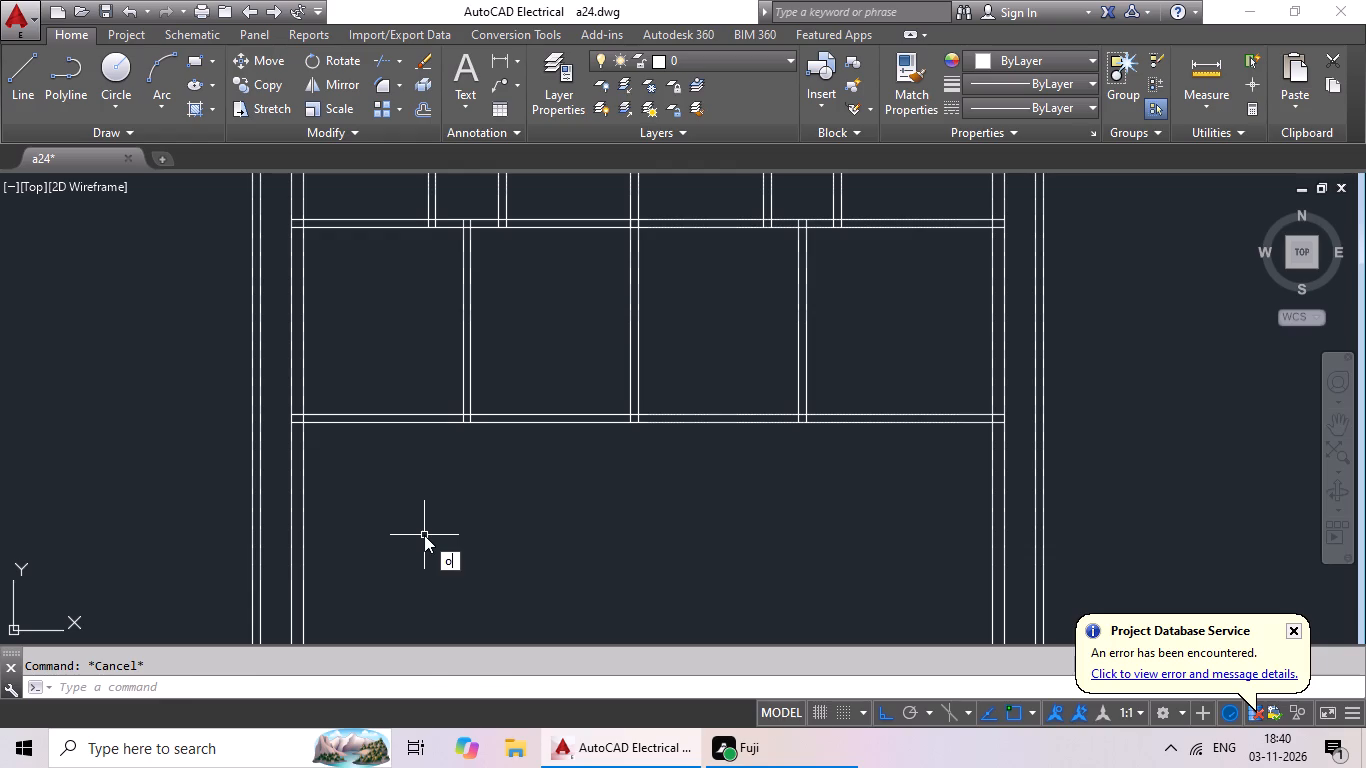
pyautogui.press('Return')
pyautogui.write("3'")
pyautogui.press('Return')
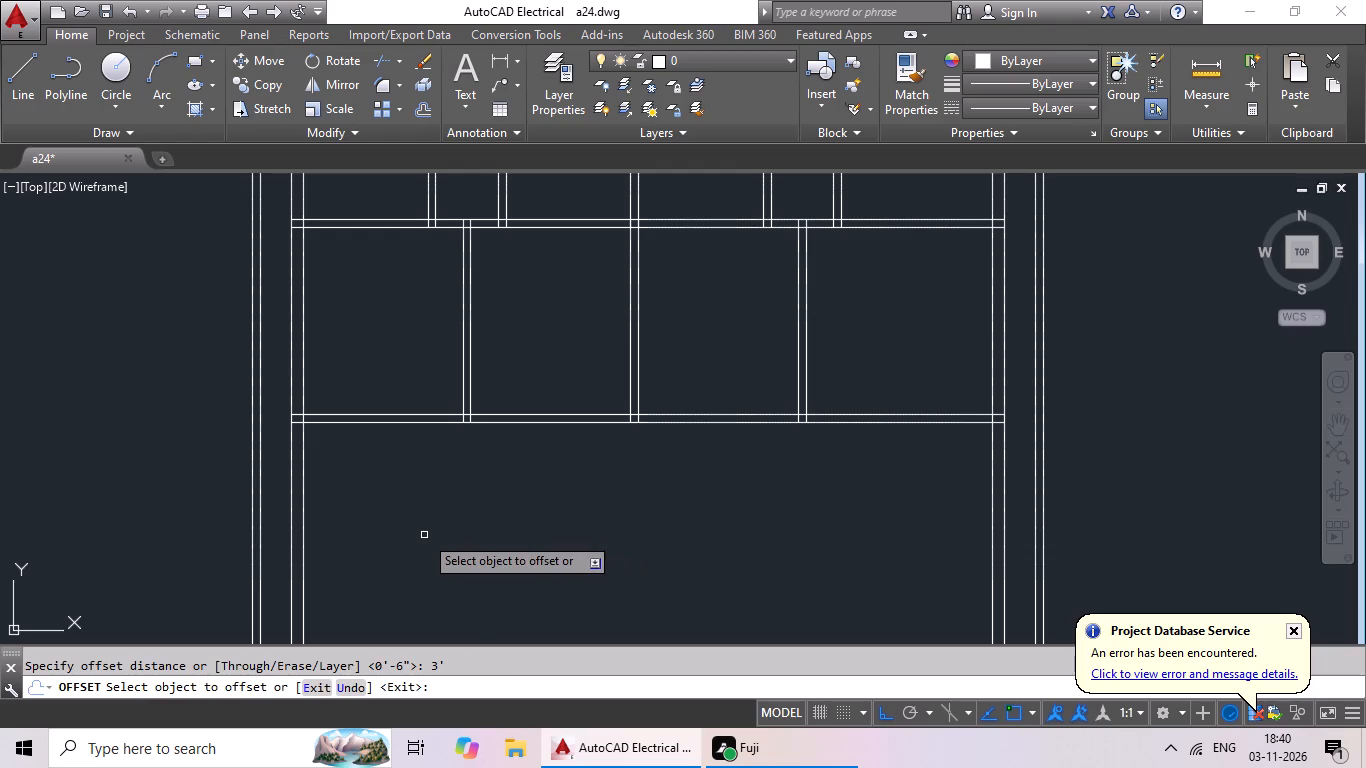
pyautogui.moveTo(410, 229); pyautogui.dragTo(405, 258)
pyautogui.click(401, 277)
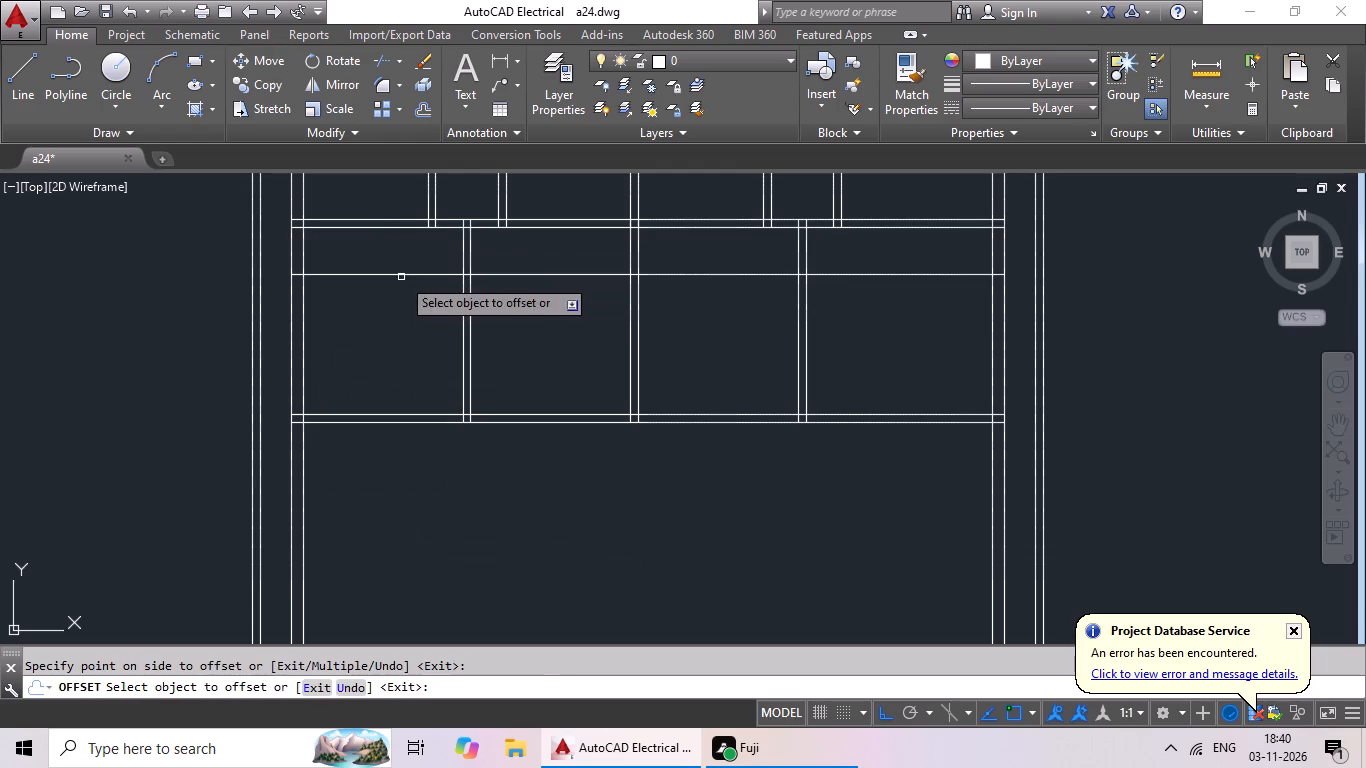
pyautogui.press('Escape')
pyautogui.press('Escape')
pyautogui.press('Escape')
pyautogui.press('Escape')
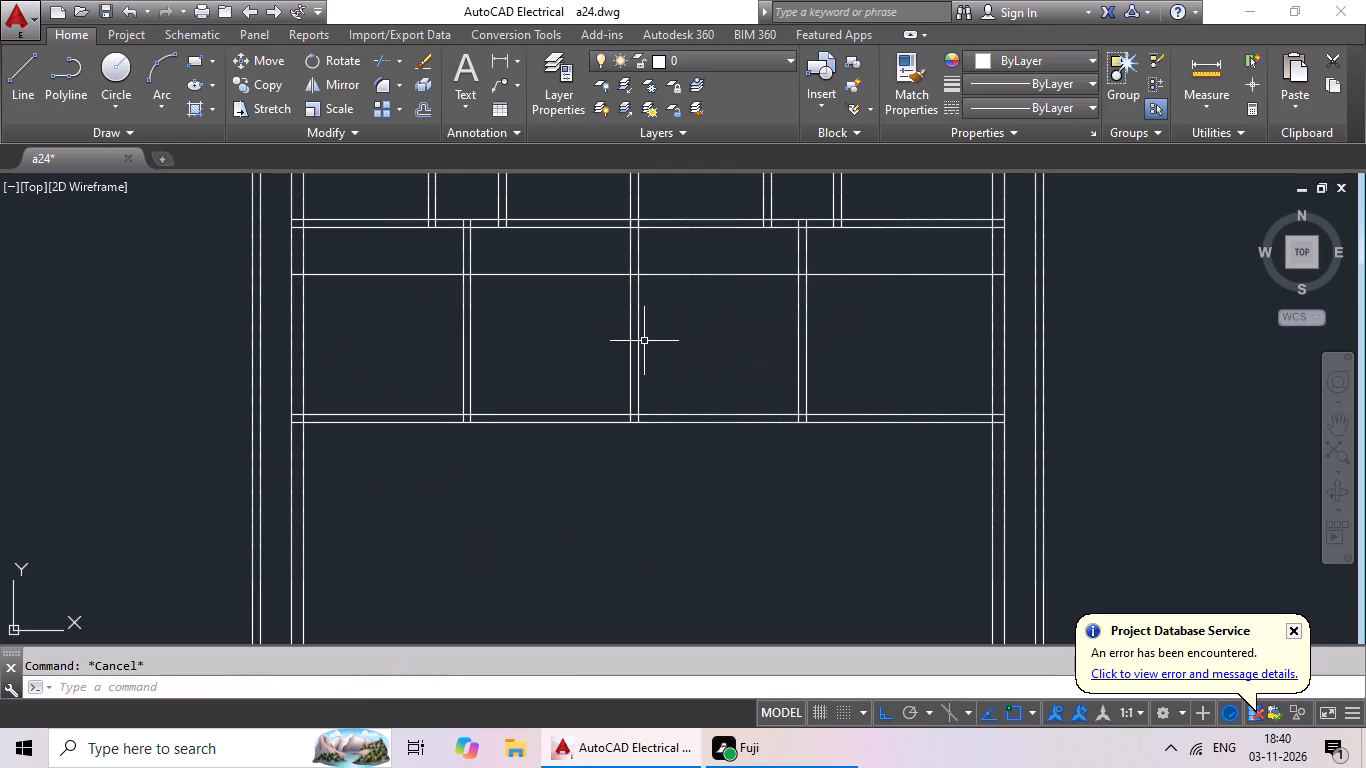
# Offset the new horizontal line across the upper part of the rooms 6" downward.
pyautogui.press('o')
pyautogui.press('Return')
pyautogui.write('6"')
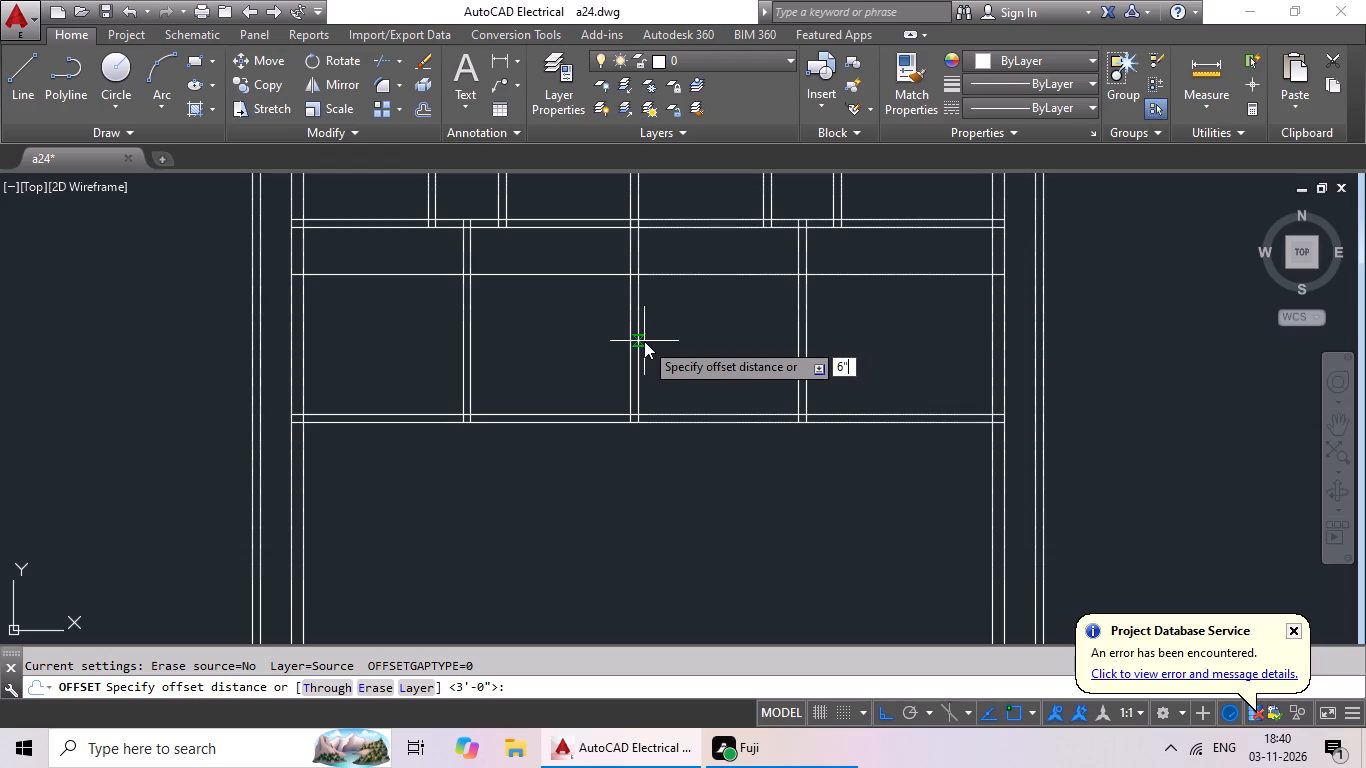
pyautogui.press('Return')
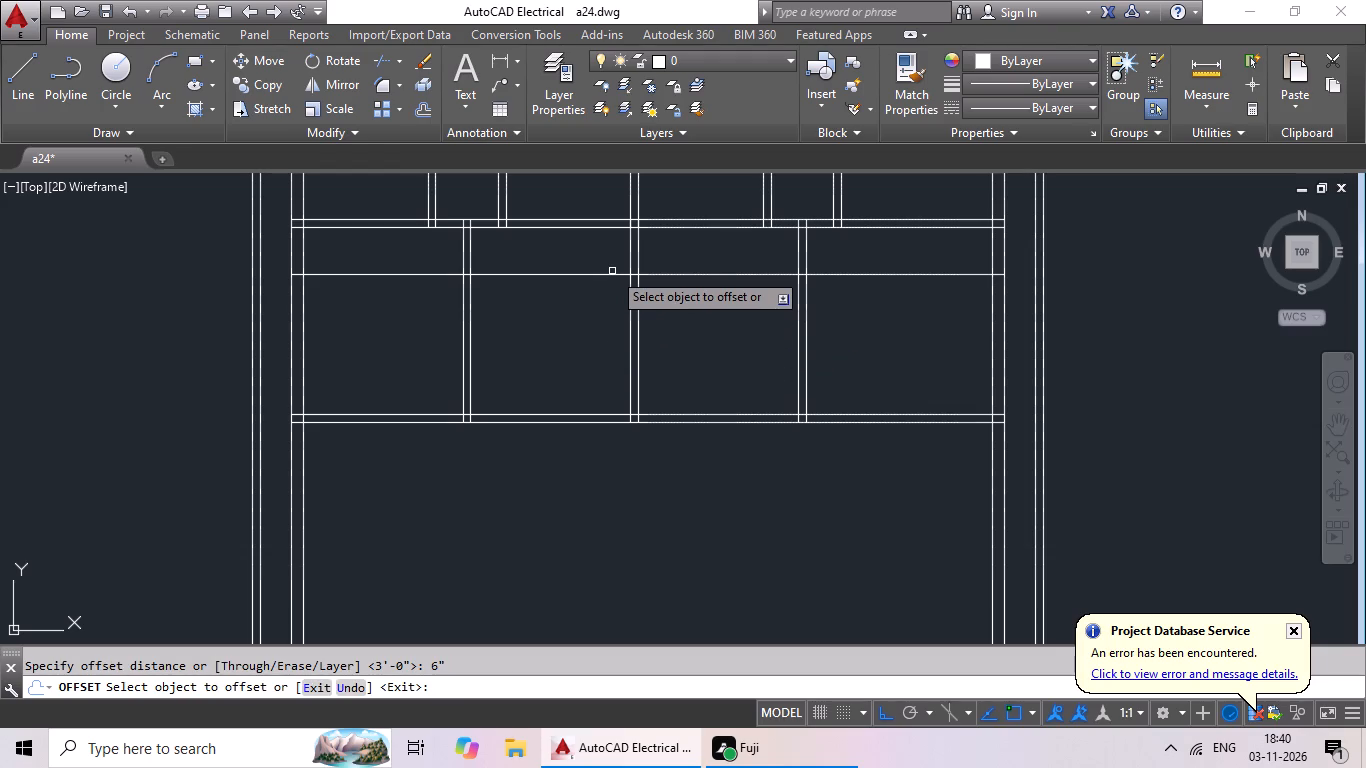
pyautogui.moveTo(612, 274); pyautogui.dragTo(596, 304)
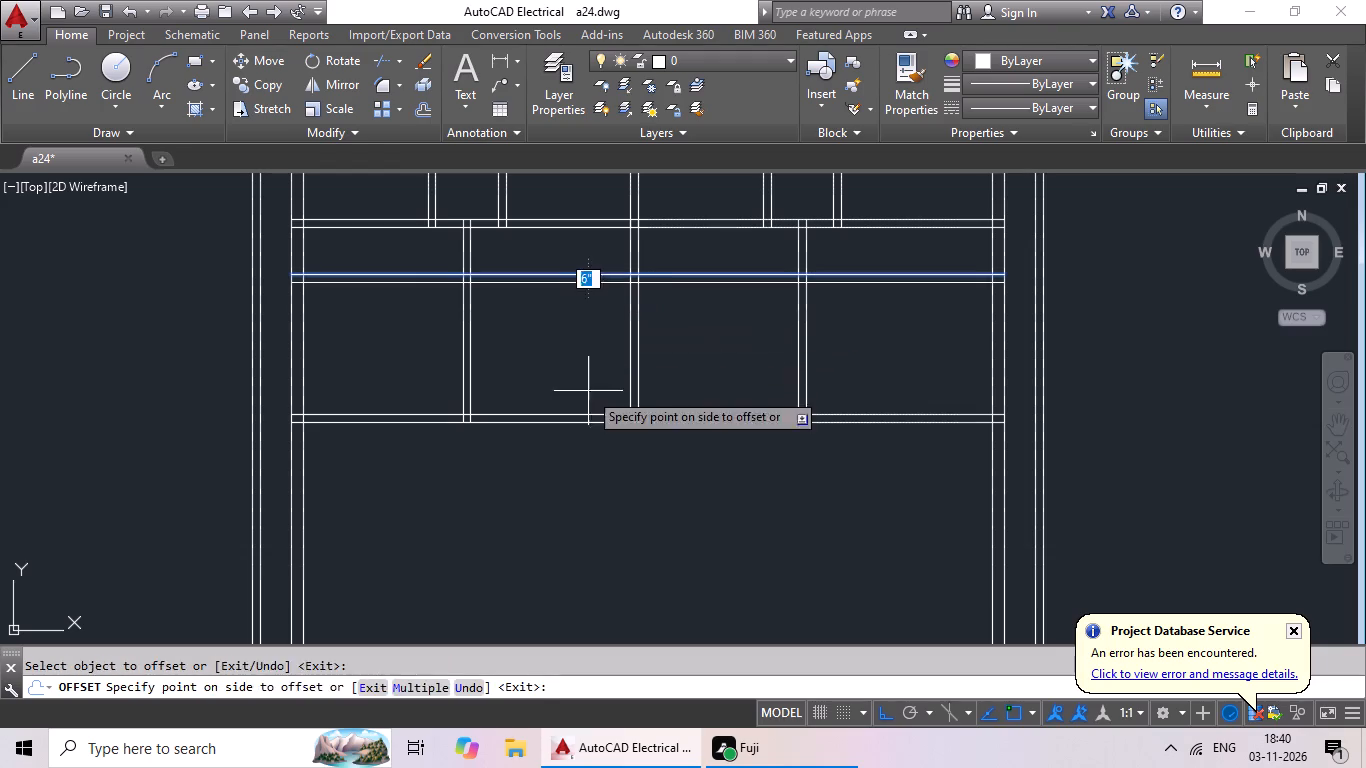
pyautogui.click(588, 391)
pyautogui.press('Escape')
pyautogui.press('Escape')
# Extend the four lines of the two upper horizontal partitions to the outer line of the left-hand side projection.
pyautogui.press('e')
pyautogui.press('x')
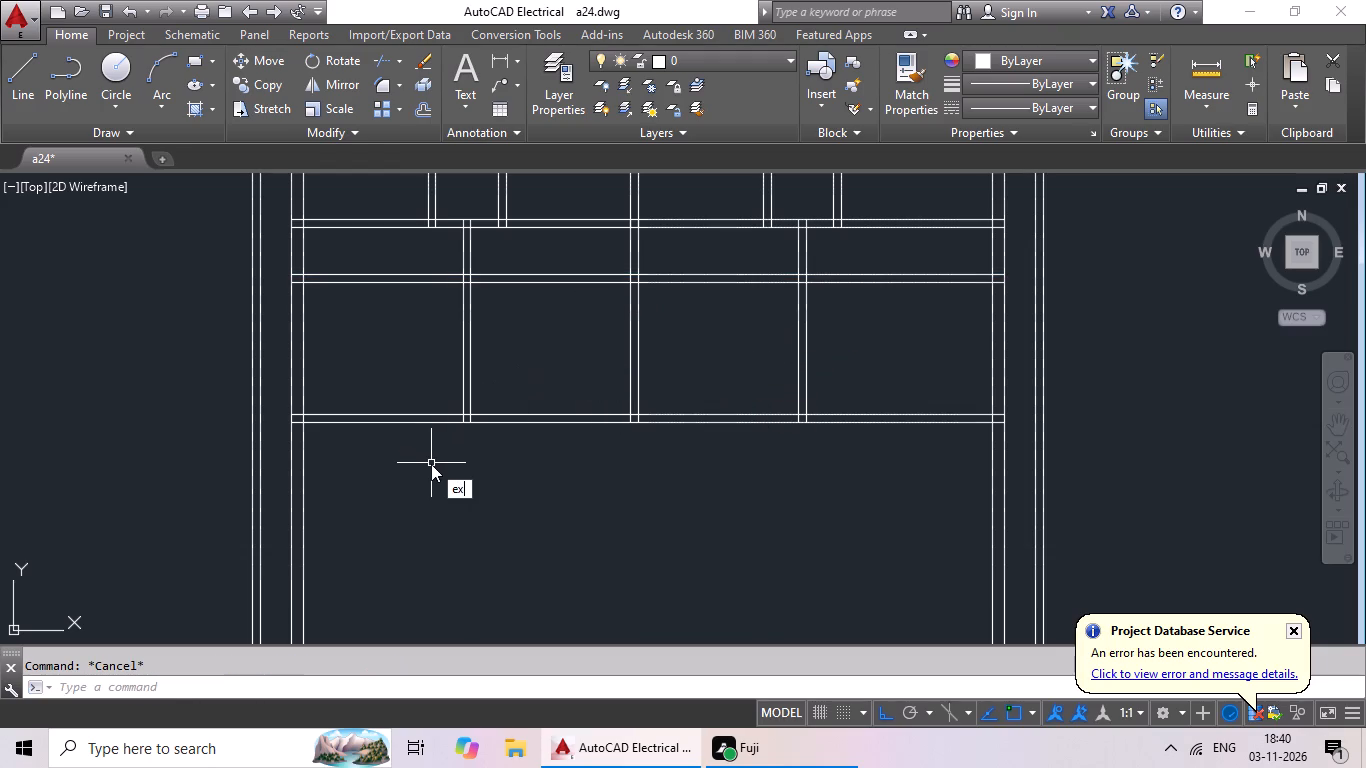
pyautogui.press('space')
pyautogui.press('space')
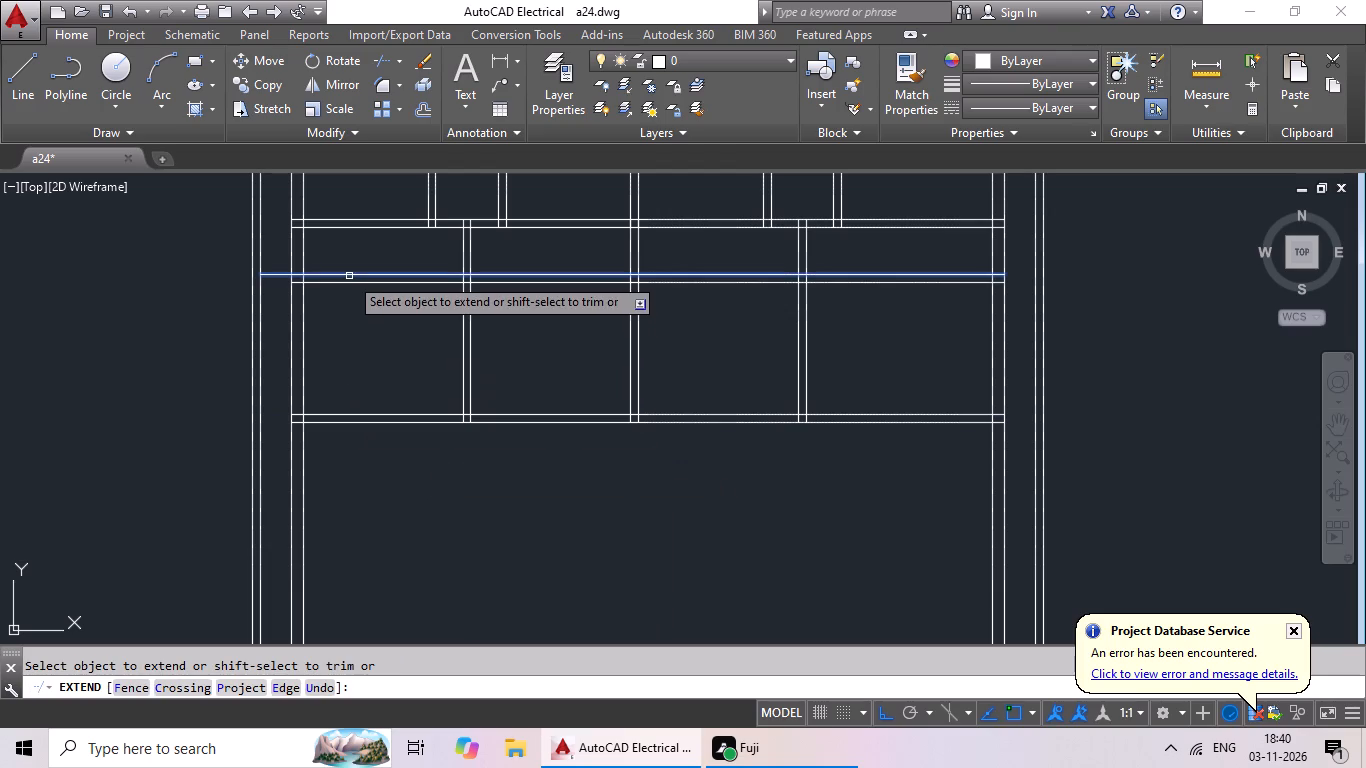
pyautogui.click(346, 277)
pyautogui.click(329, 275)
pyautogui.click(327, 285)
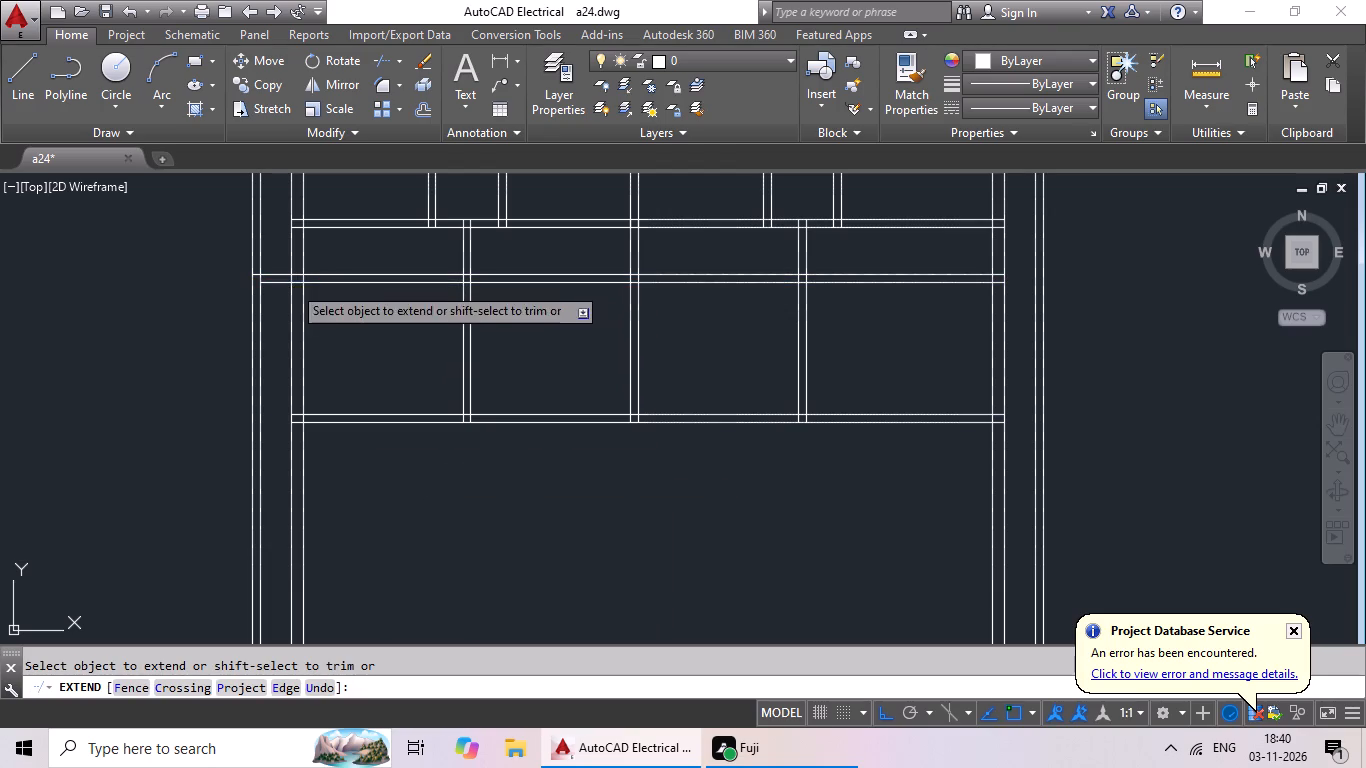
pyautogui.click(292, 285)
pyautogui.click(339, 280)
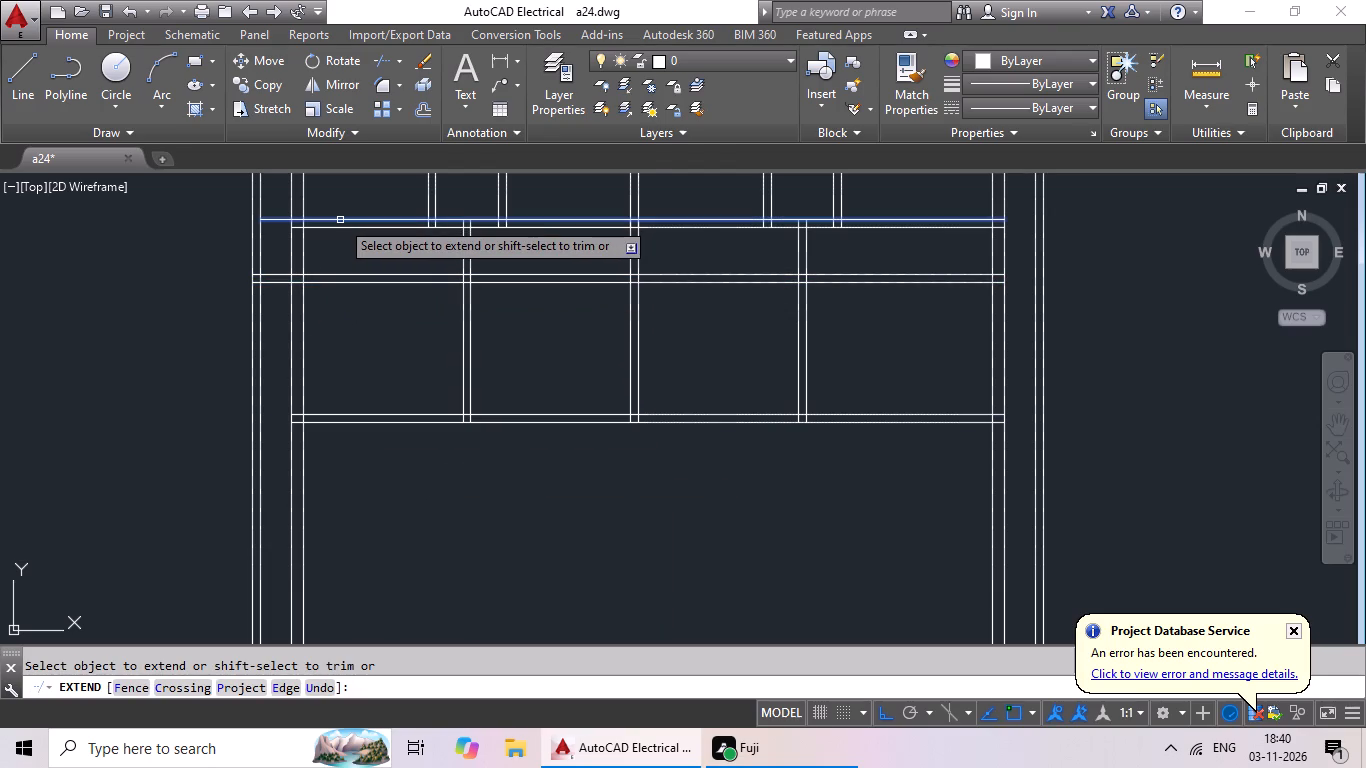
pyautogui.click(340, 220)
pyautogui.click(328, 220)
pyautogui.click(327, 228)
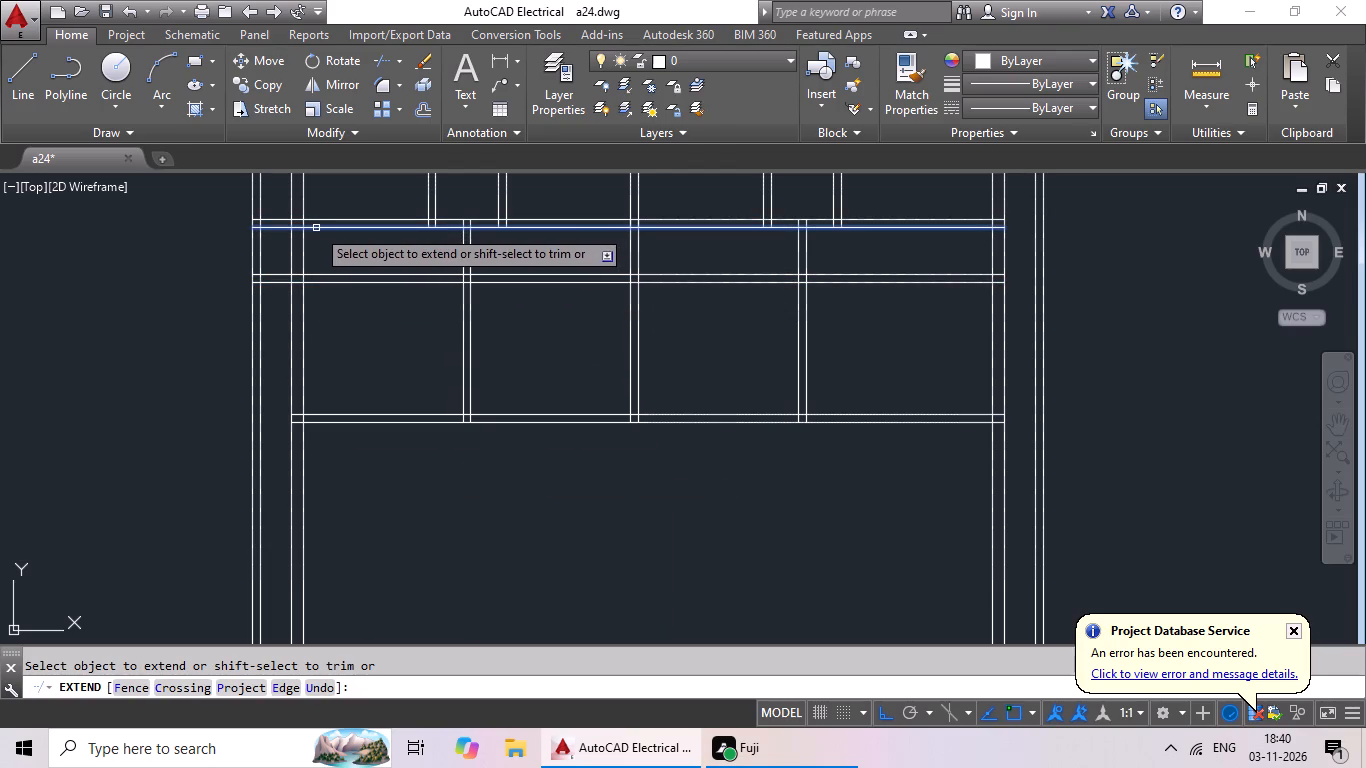
pyautogui.click(316, 228)
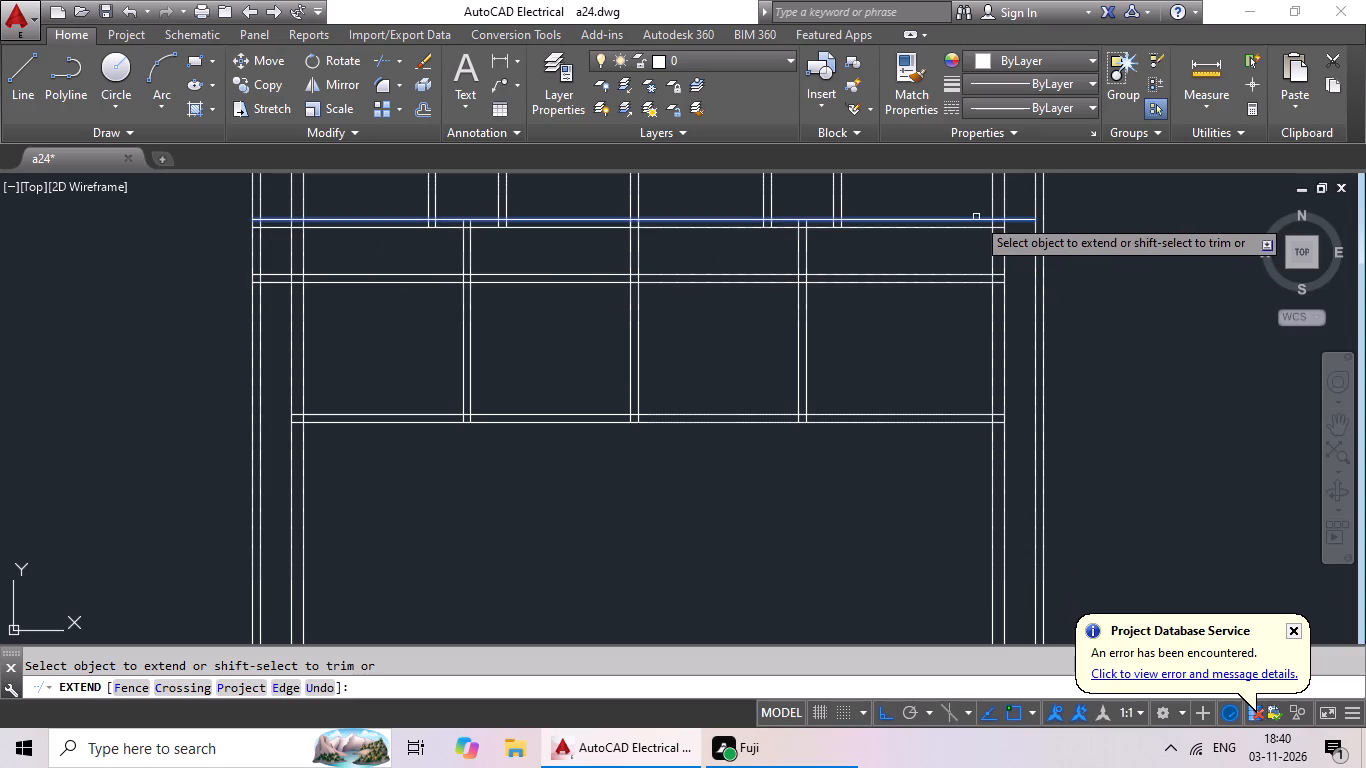
# Extend the same four partition lines the other way to the inner line of the right-hand side projection.
pyautogui.click(975, 217)
pyautogui.click(976, 226)
pyautogui.click(972, 277)
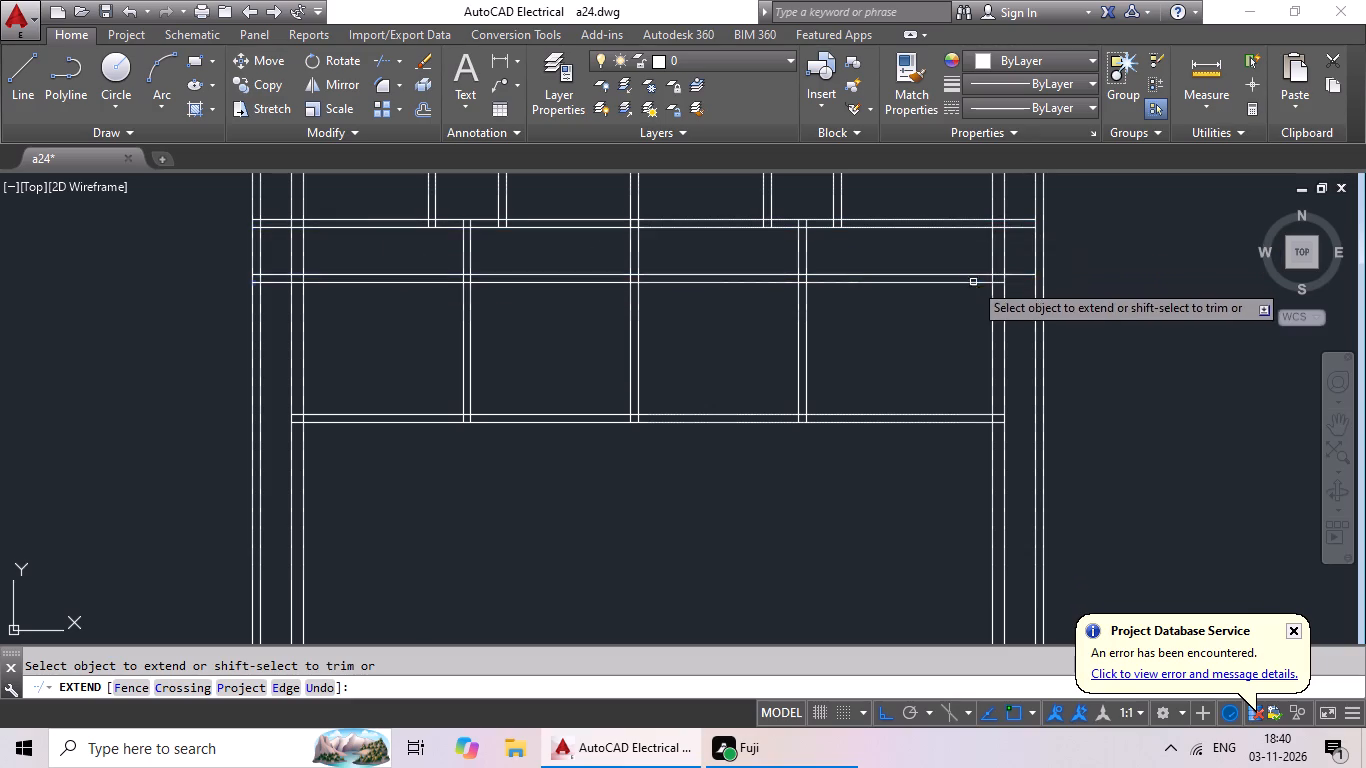
pyautogui.click(978, 284)
pyautogui.scroll(-1, 979, 315)
pyautogui.moveTo(979, 315); pyautogui.dragTo(946, 315, button='middle')
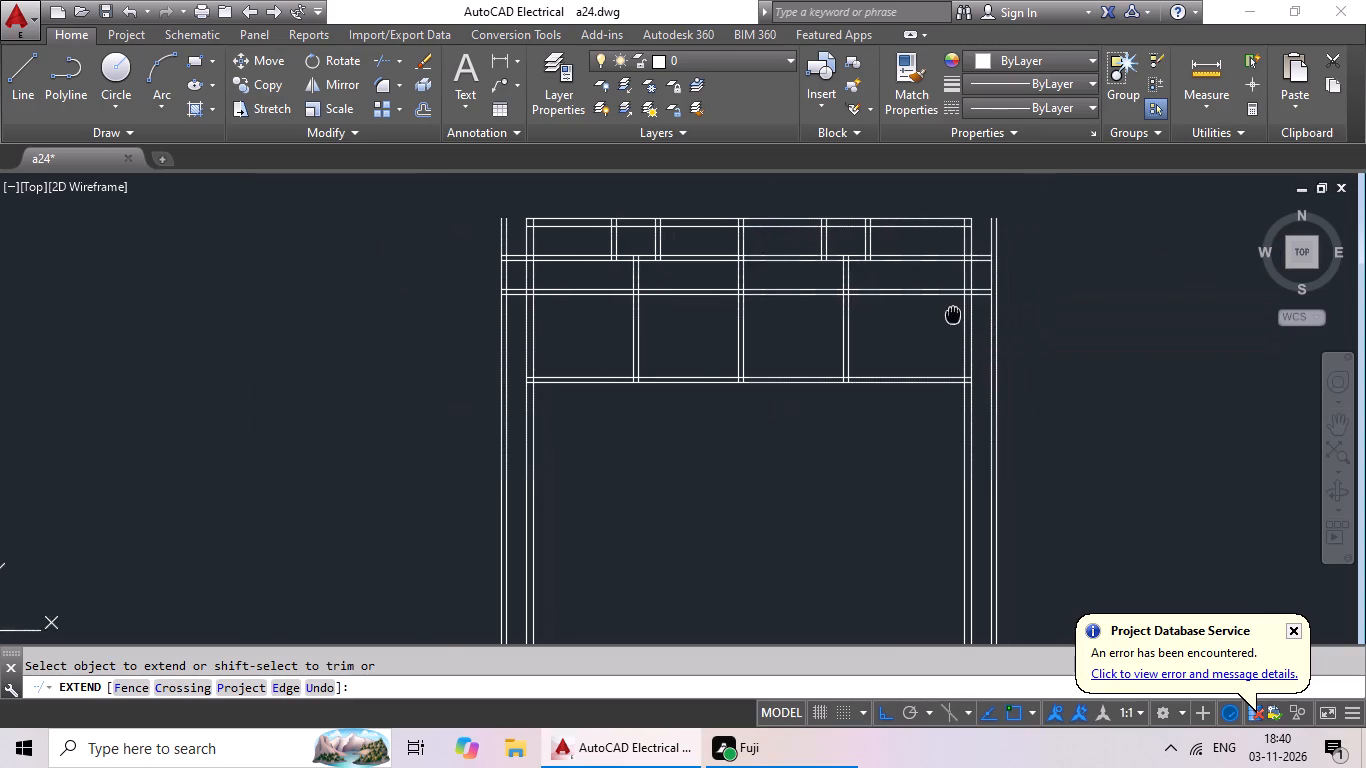
pyautogui.moveTo(946, 315); pyautogui.dragTo(877, 311, button='middle')
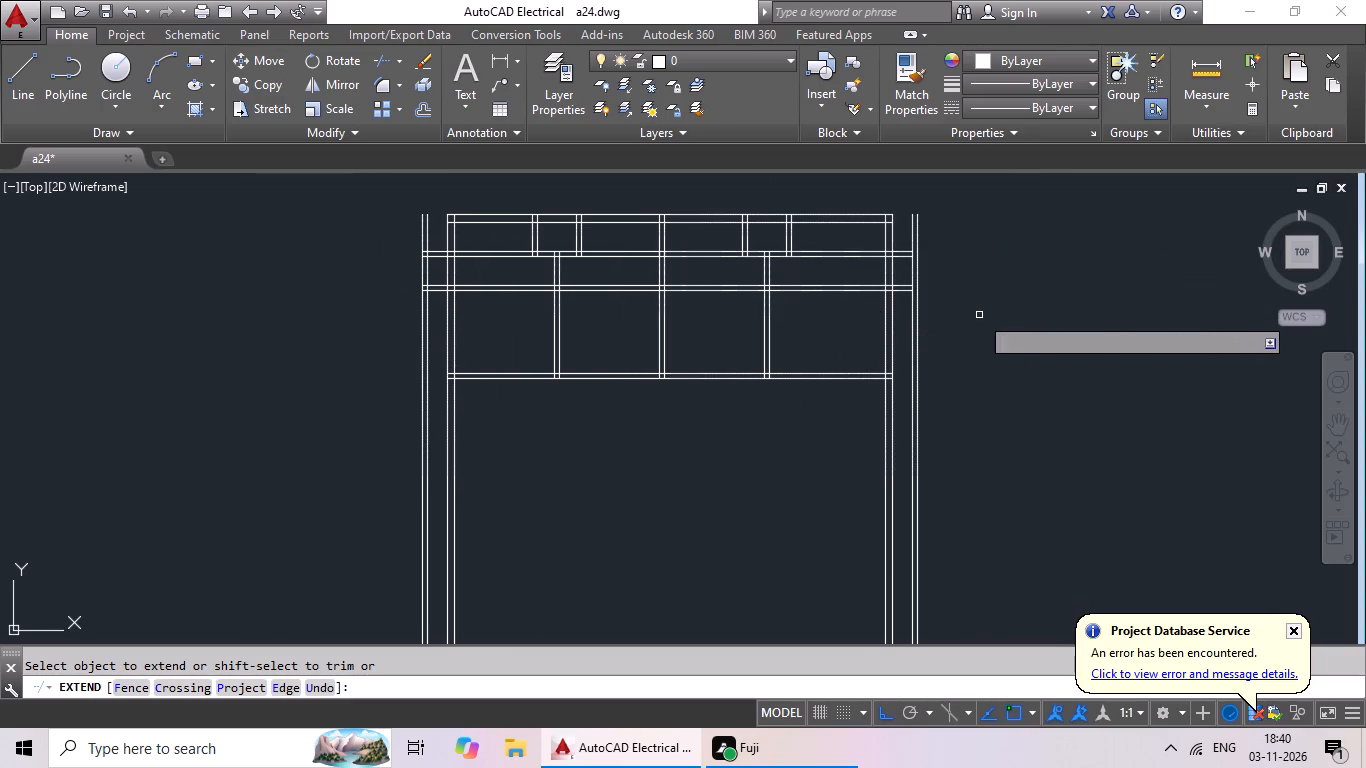
pyautogui.moveTo(979, 315); pyautogui.dragTo(926, 332, button='middle')
pyautogui.press('Escape')
pyautogui.press('Escape')
pyautogui.press('Escape')
pyautogui.press('Escape')
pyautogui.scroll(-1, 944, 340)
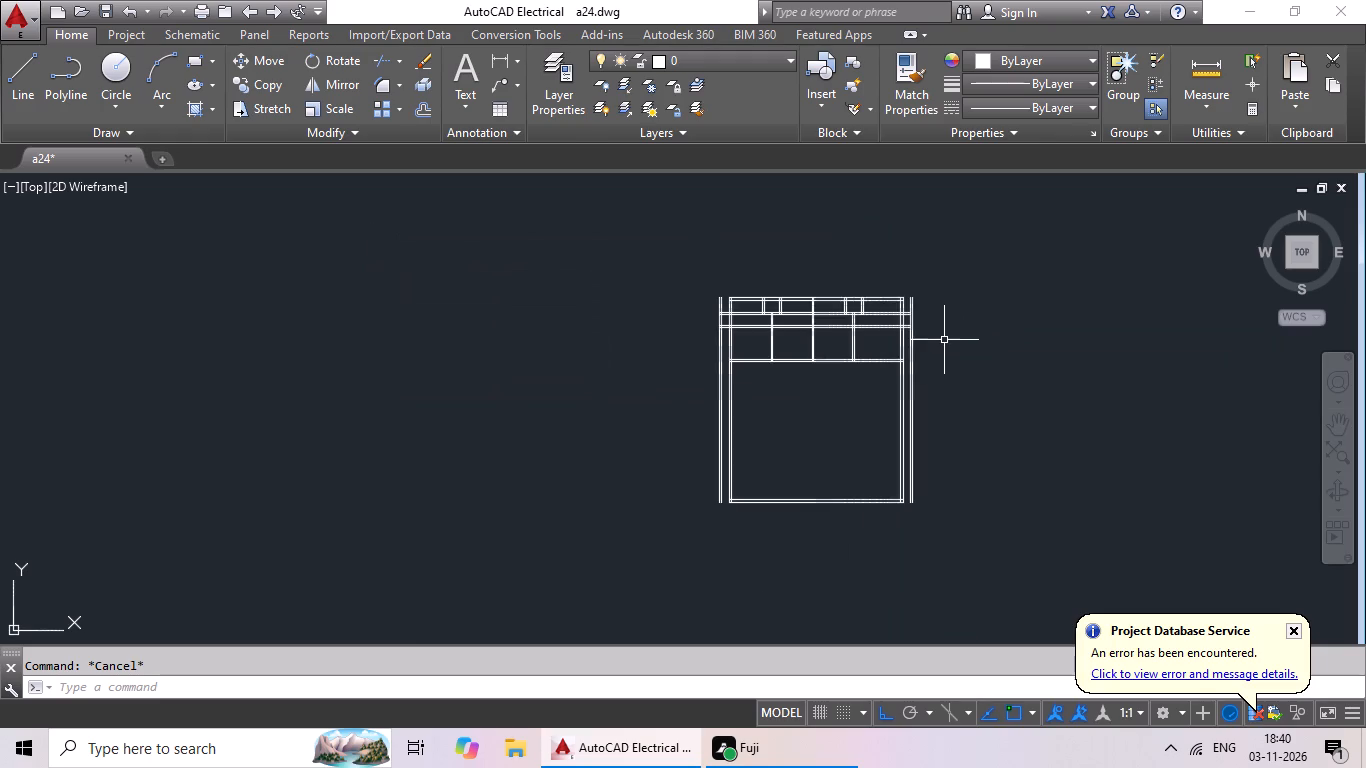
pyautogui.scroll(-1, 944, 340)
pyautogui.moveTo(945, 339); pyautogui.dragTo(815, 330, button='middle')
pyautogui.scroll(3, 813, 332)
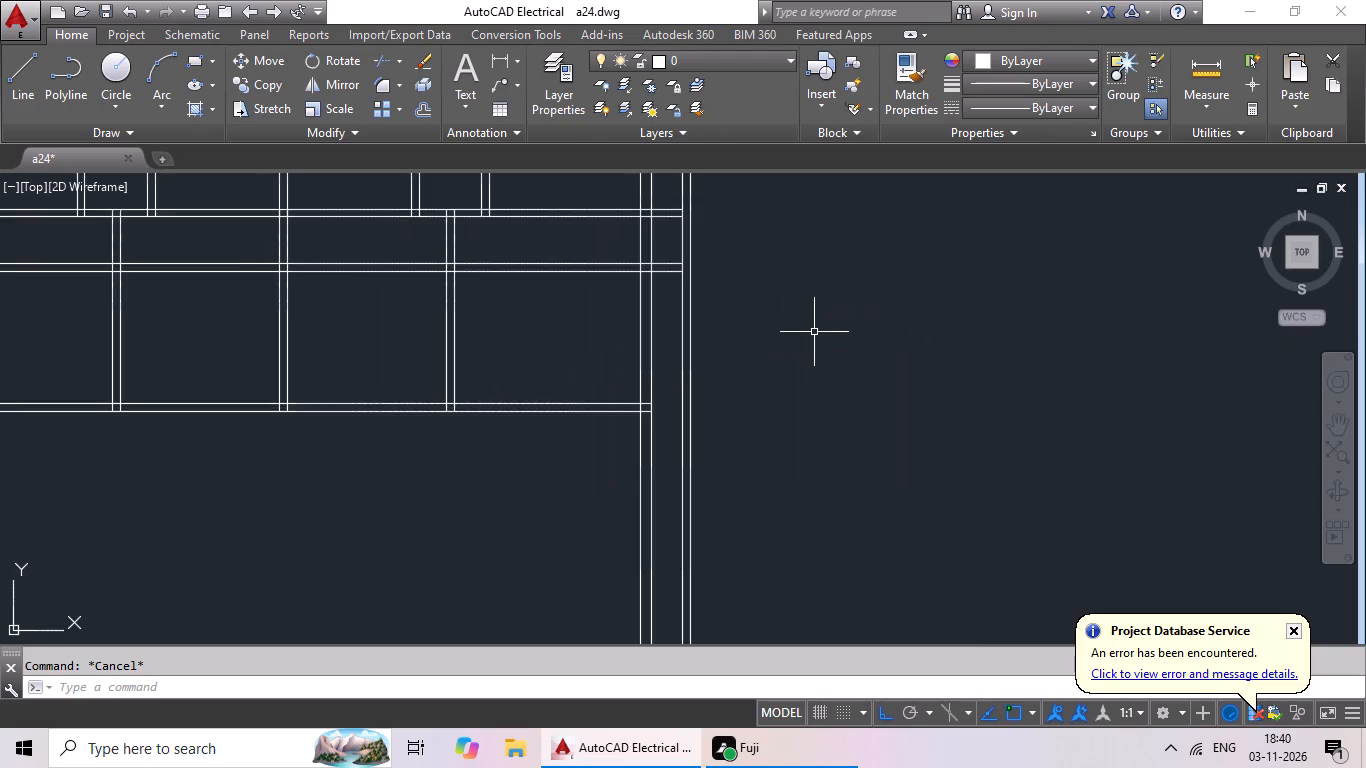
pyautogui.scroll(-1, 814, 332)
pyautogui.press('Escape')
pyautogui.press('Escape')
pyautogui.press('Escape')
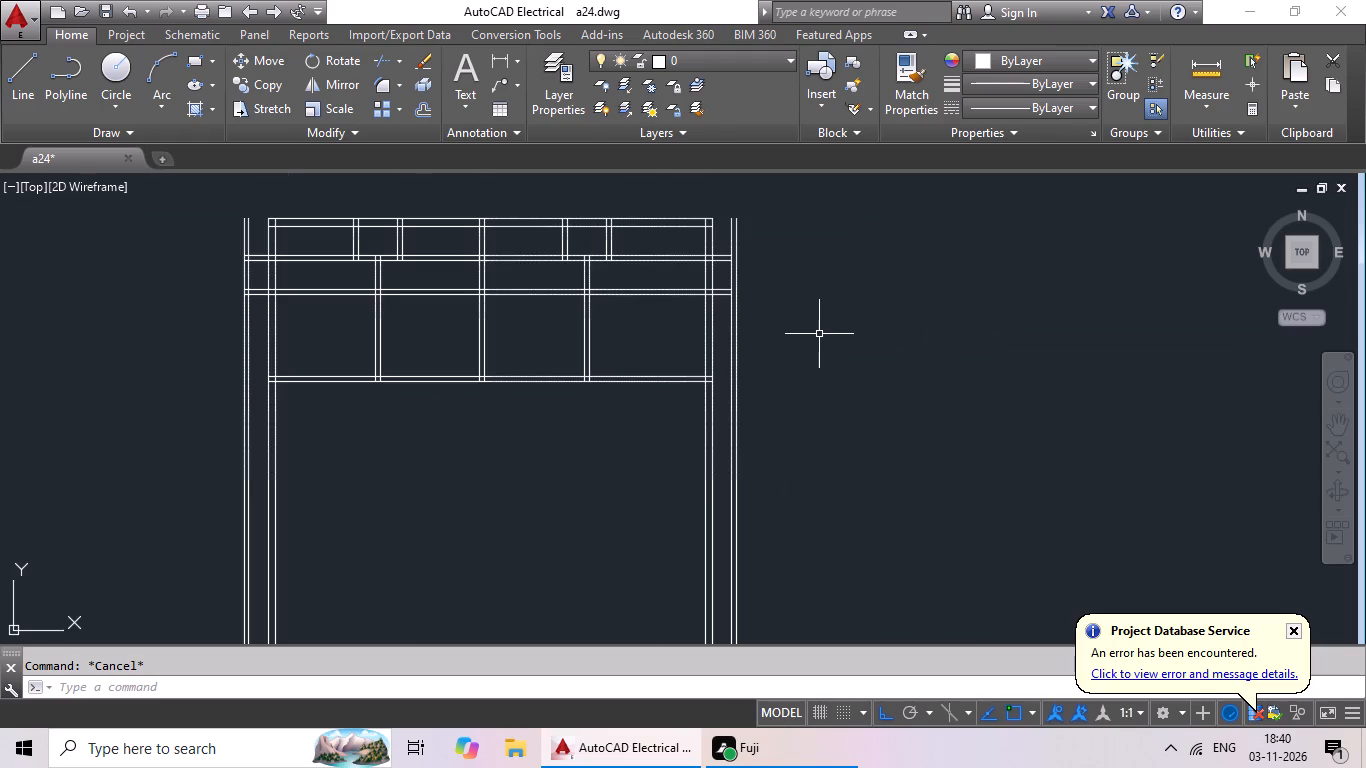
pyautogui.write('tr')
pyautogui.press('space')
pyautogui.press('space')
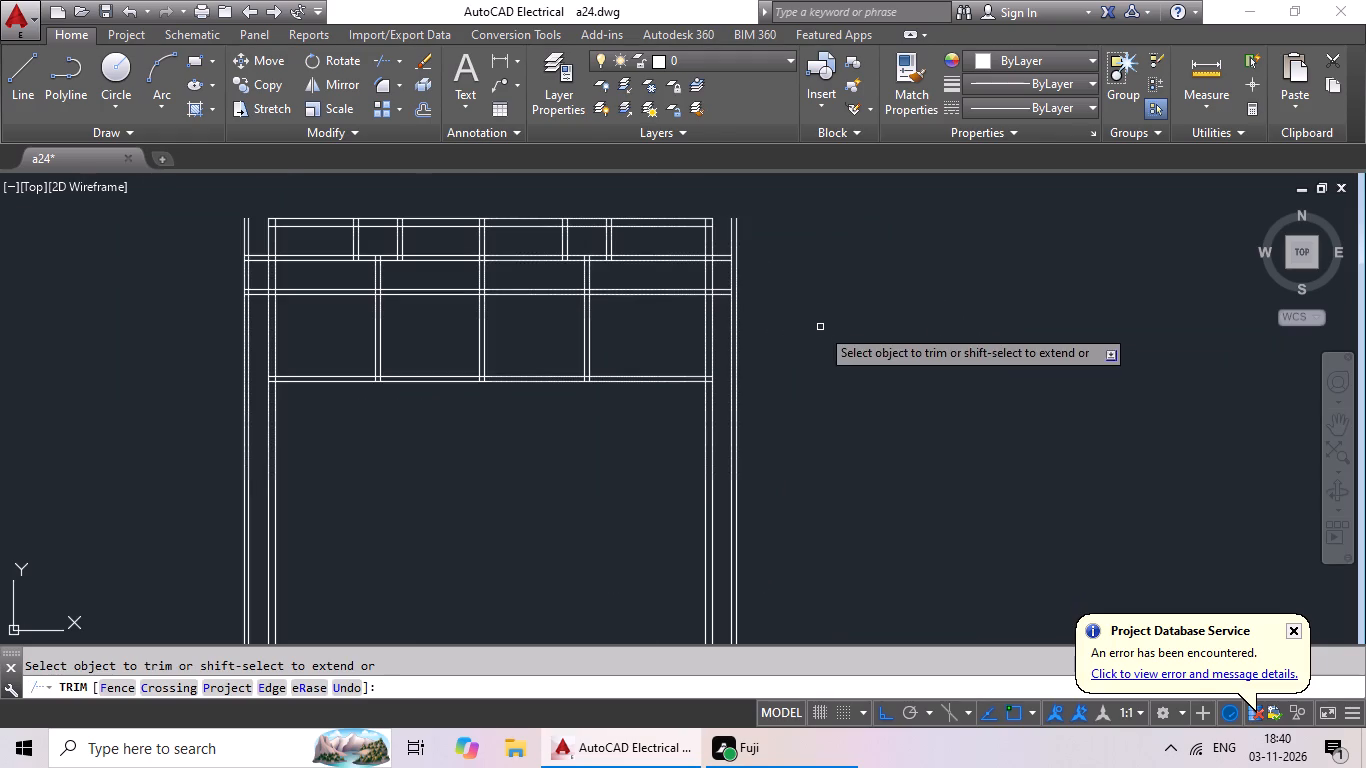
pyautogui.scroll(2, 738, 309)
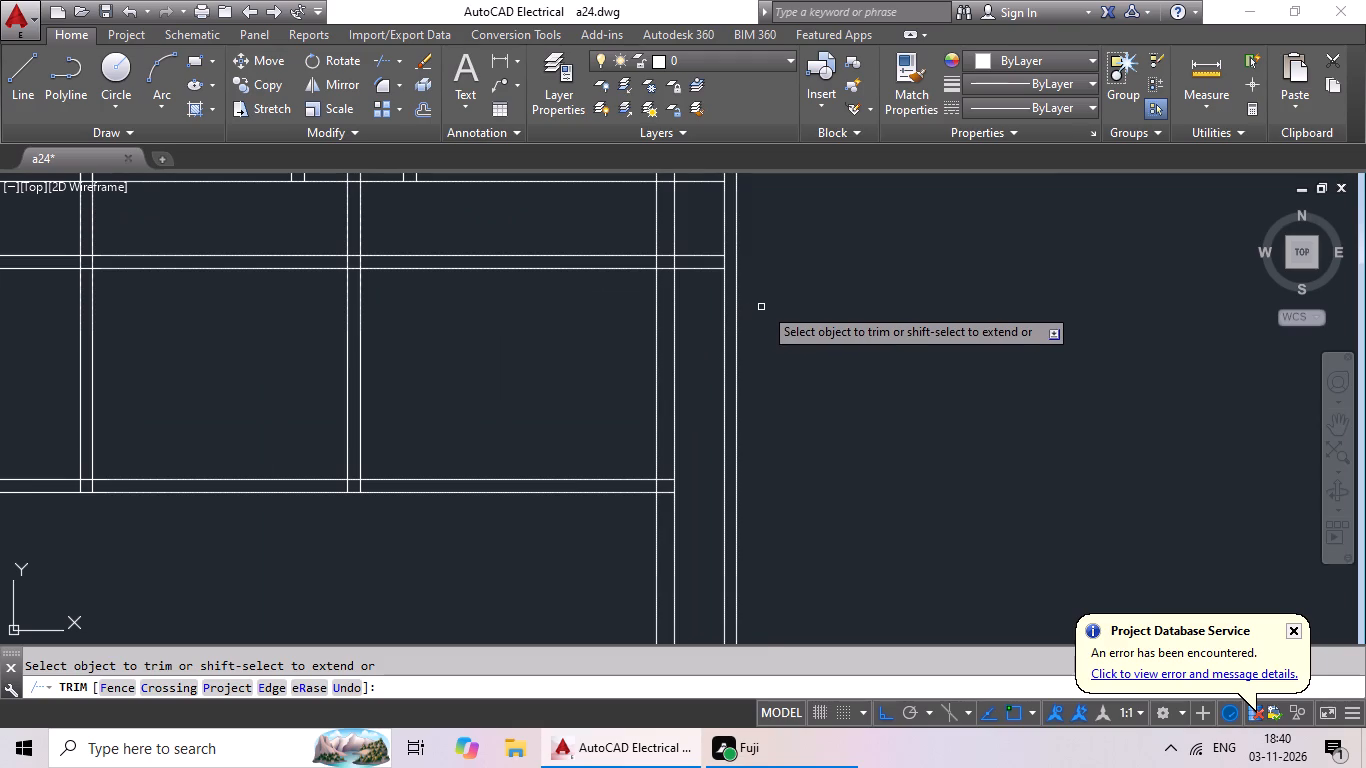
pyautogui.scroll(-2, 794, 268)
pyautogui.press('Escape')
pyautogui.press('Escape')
# Extend the four horizontal partition lines across to the outer line of the right-hand side projection.
pyautogui.write('ex')
pyautogui.press('space')
pyautogui.press('space')
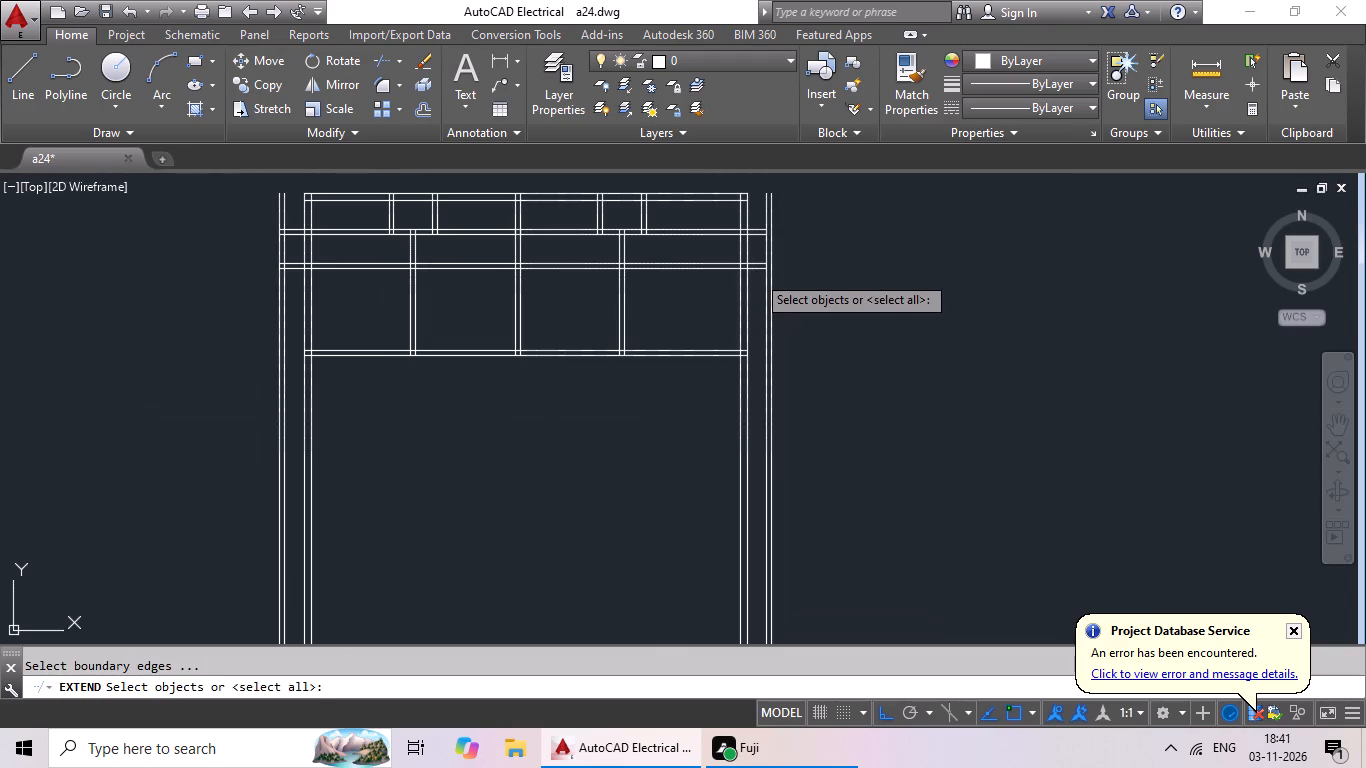
pyautogui.click(758, 269)
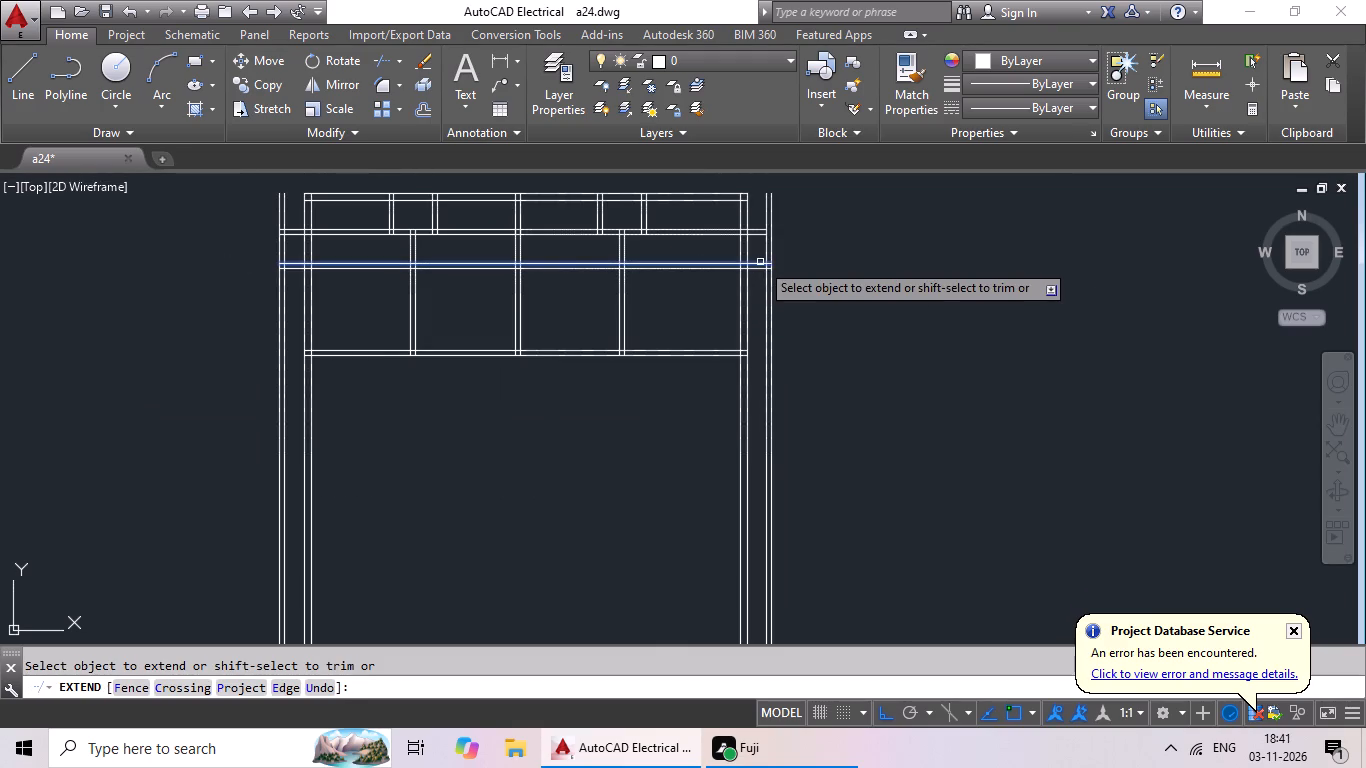
pyautogui.click(760, 262)
pyautogui.click(760, 235)
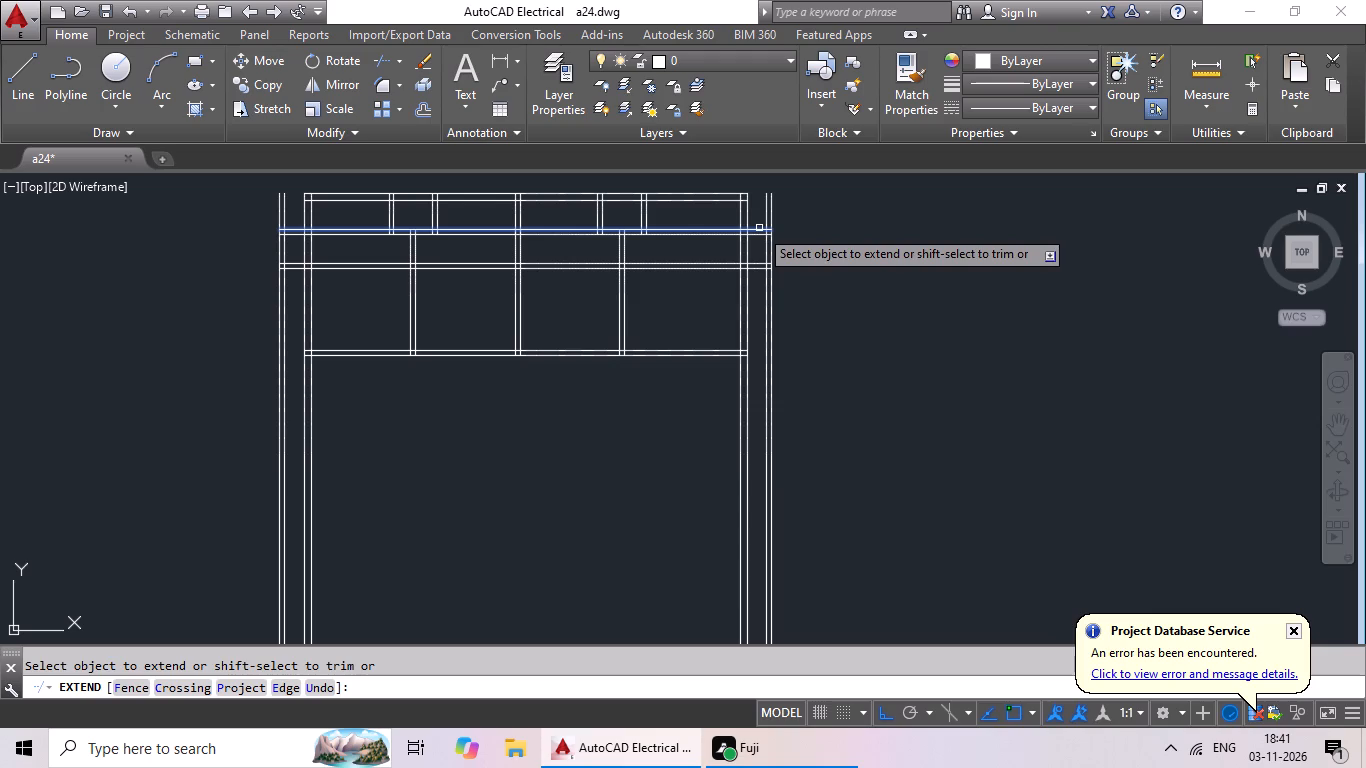
pyautogui.click(759, 228)
pyautogui.press('space')
pyautogui.press('space')
pyautogui.press('space')
pyautogui.press('Escape')
pyautogui.press('Escape')
# Trim the two right-hand projection wall lines below the second horizontal partition.
pyautogui.press('t')
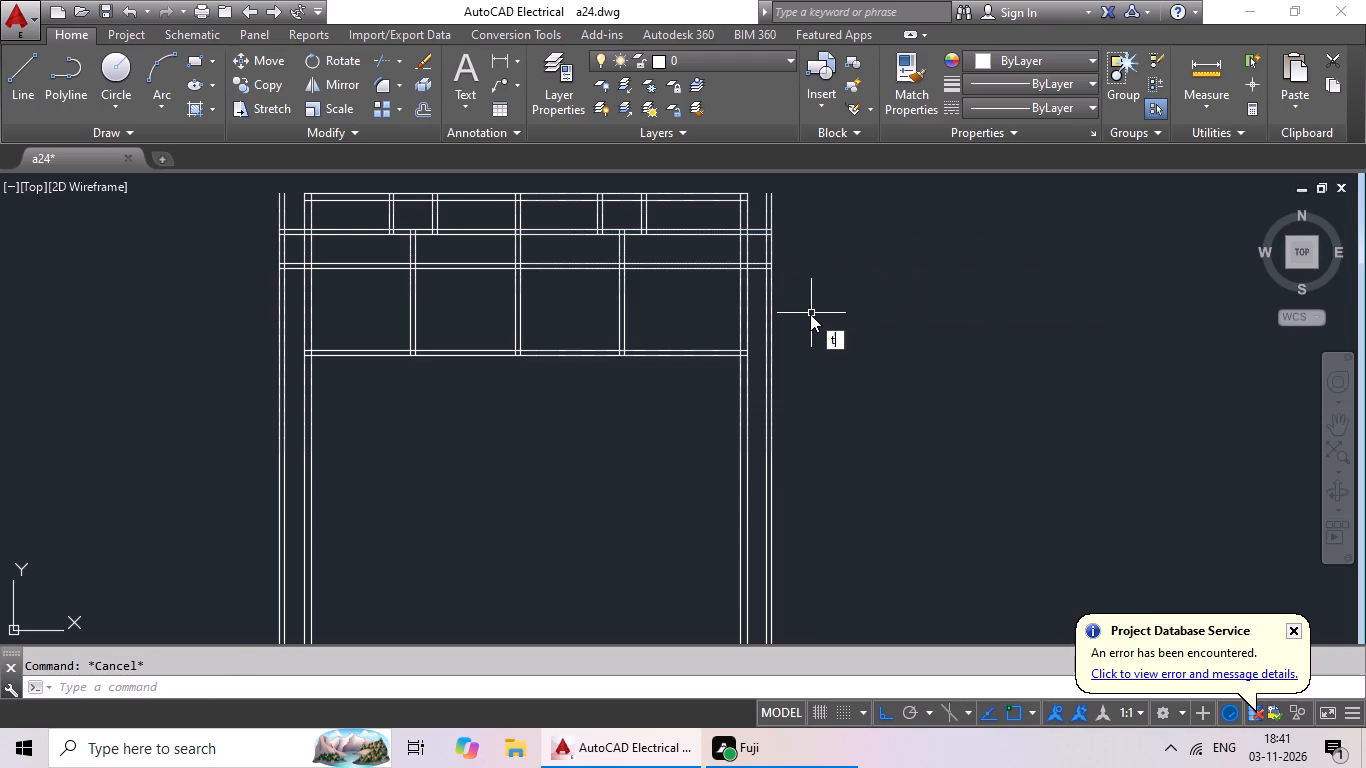
pyautogui.press('r')
pyautogui.press('space')
pyautogui.press('space')
pyautogui.scroll(2, 757, 319)
pyautogui.scroll(-1, 800, 293)
pyautogui.moveTo(840, 276); pyautogui.dragTo(782, 356)
# Trim the wall lines of both side projections above the first horizontal partition.
pyautogui.scroll(-1, 818, 332)
pyautogui.moveTo(823, 351); pyautogui.dragTo(807, 447, button='middle')
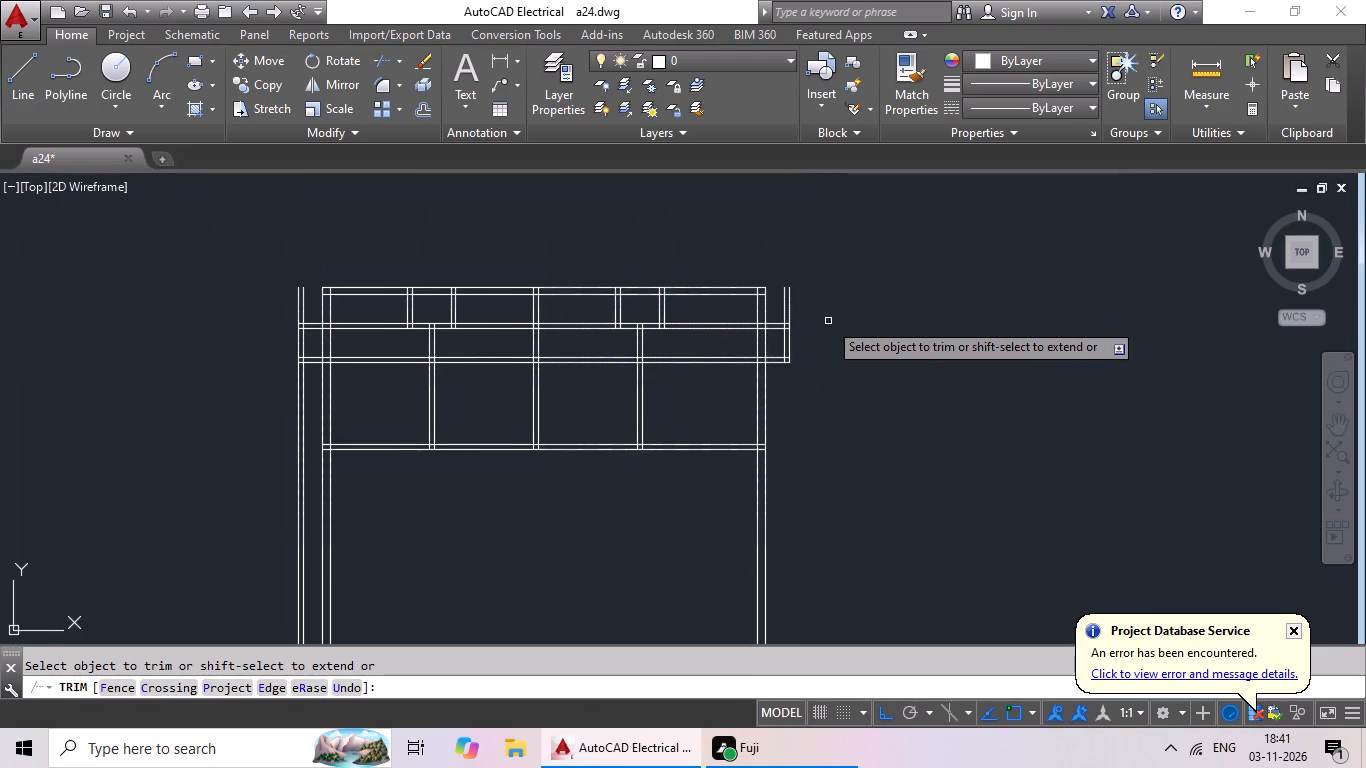
pyautogui.scroll(3, 793, 311)
pyautogui.moveTo(792, 306); pyautogui.dragTo(722, 339)
pyautogui.click(725, 339)
pyautogui.scroll(-3, 817, 318)
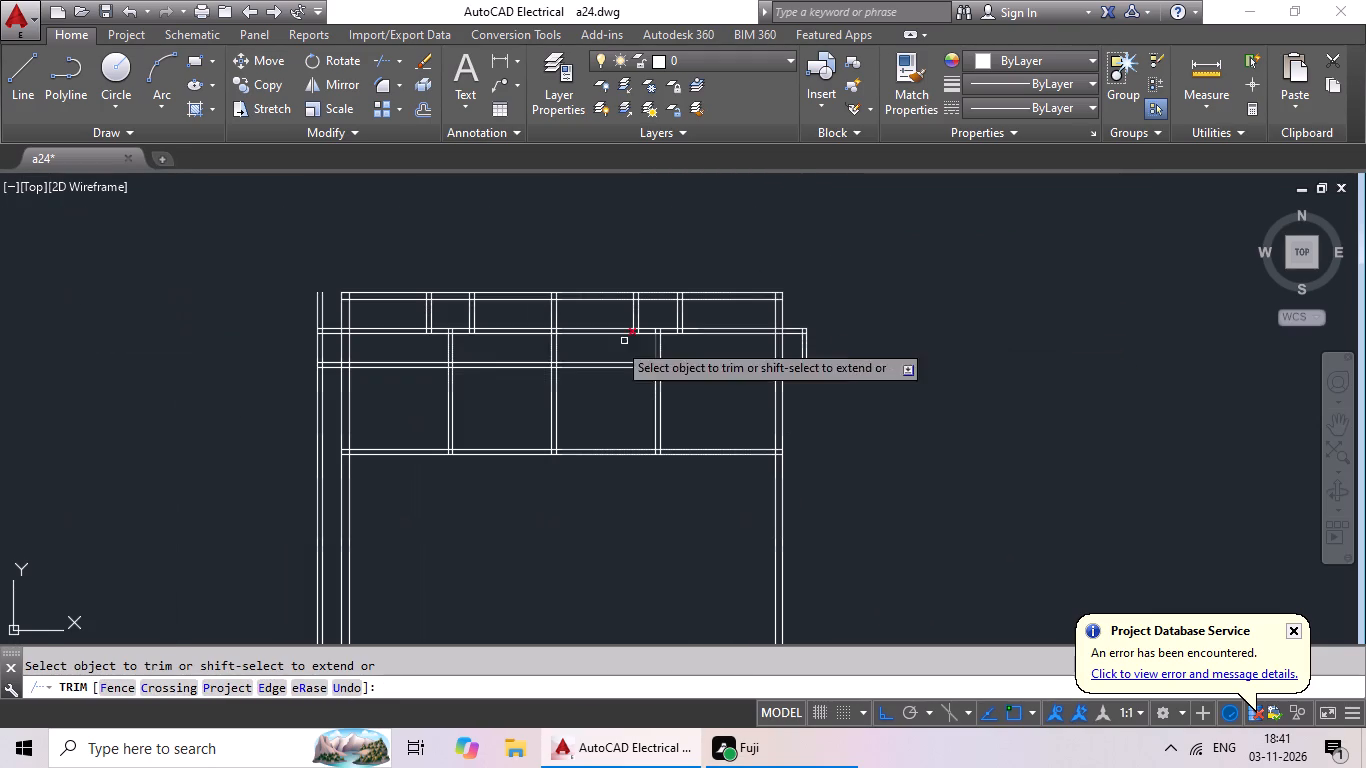
pyautogui.scroll(3, 327, 320)
pyautogui.moveTo(338, 260); pyautogui.dragTo(225, 336)
pyautogui.click(224, 332)
pyautogui.scroll(-2, 291, 321)
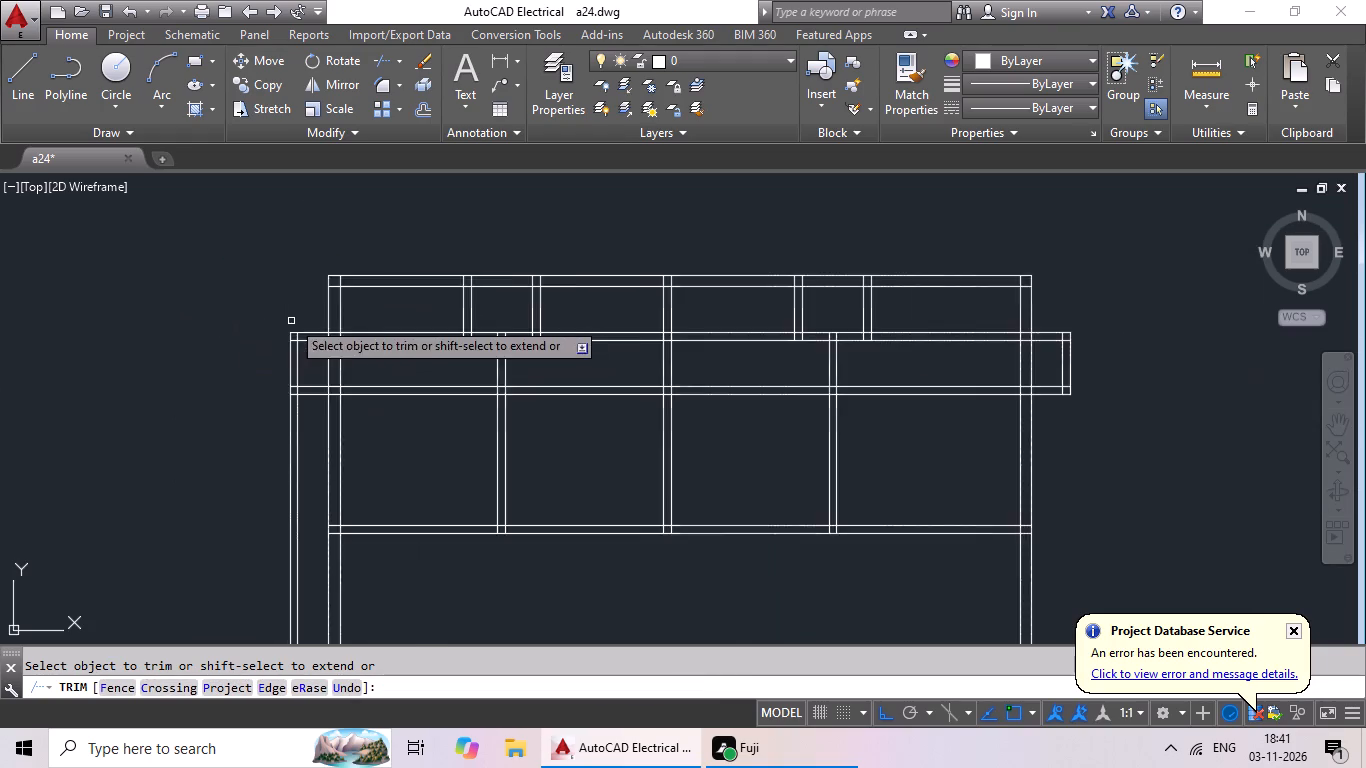
# Trim the two left-hand projection wall lines below the second horizontal partition.
pyautogui.moveTo(291, 319); pyautogui.dragTo(318, 248, button='middle')
pyautogui.scroll(3, 314, 359)
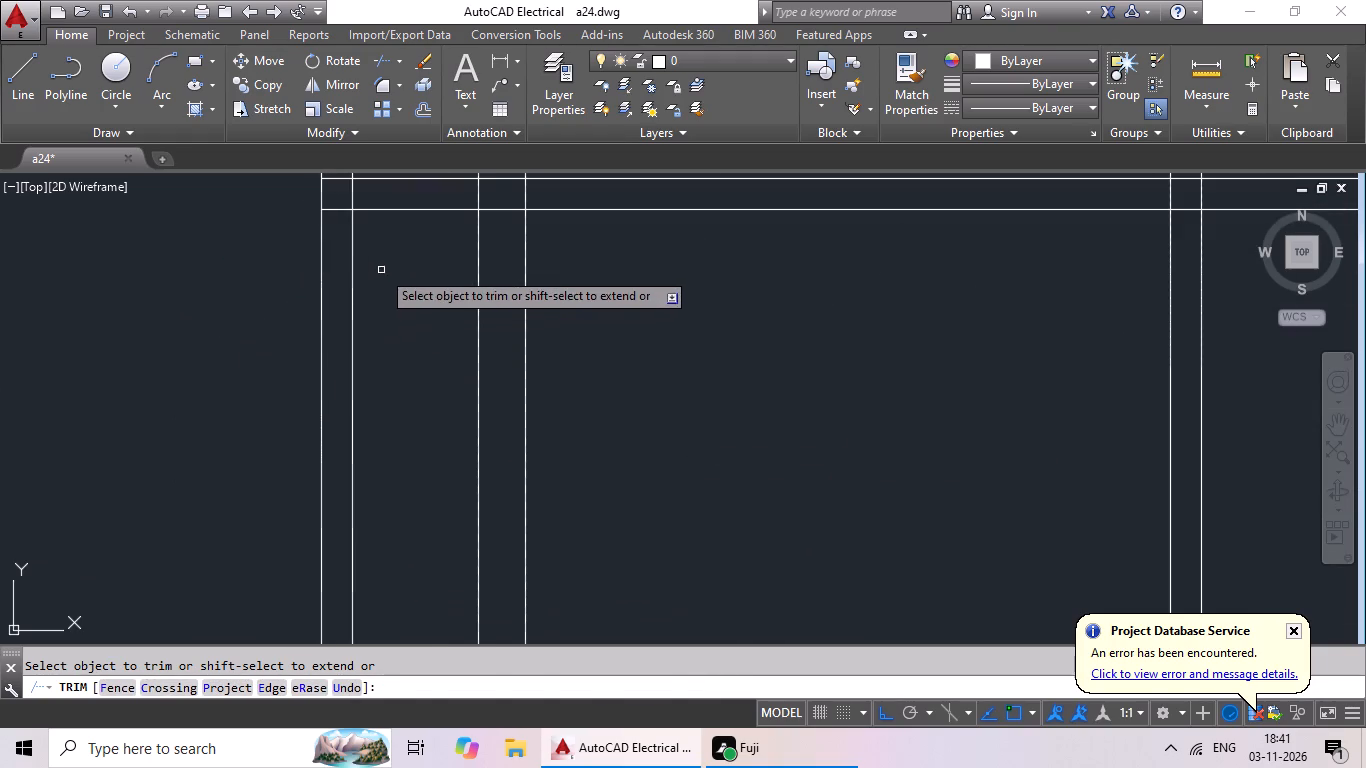
pyautogui.moveTo(382, 269); pyautogui.dragTo(284, 366)
pyautogui.click(284, 365)
pyautogui.scroll(-4, 337, 337)
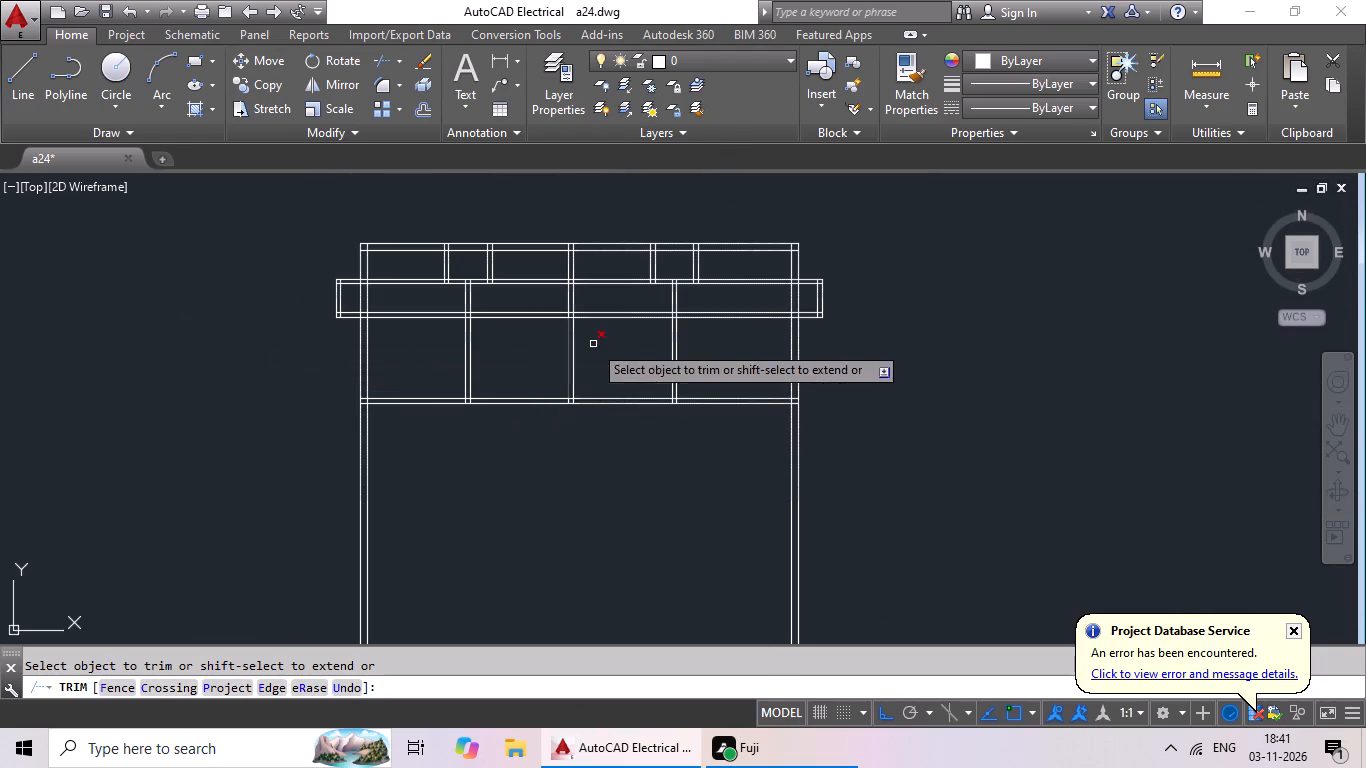
# Trim the second horizontal partition's double line out of all four rooms, keeping it only at the side projections.
pyautogui.scroll(4, 727, 310)
pyautogui.moveTo(745, 278); pyautogui.dragTo(652, 473)
pyautogui.moveTo(652, 472); pyautogui.dragTo(664, 452)
pyautogui.scroll(-3, 716, 407)
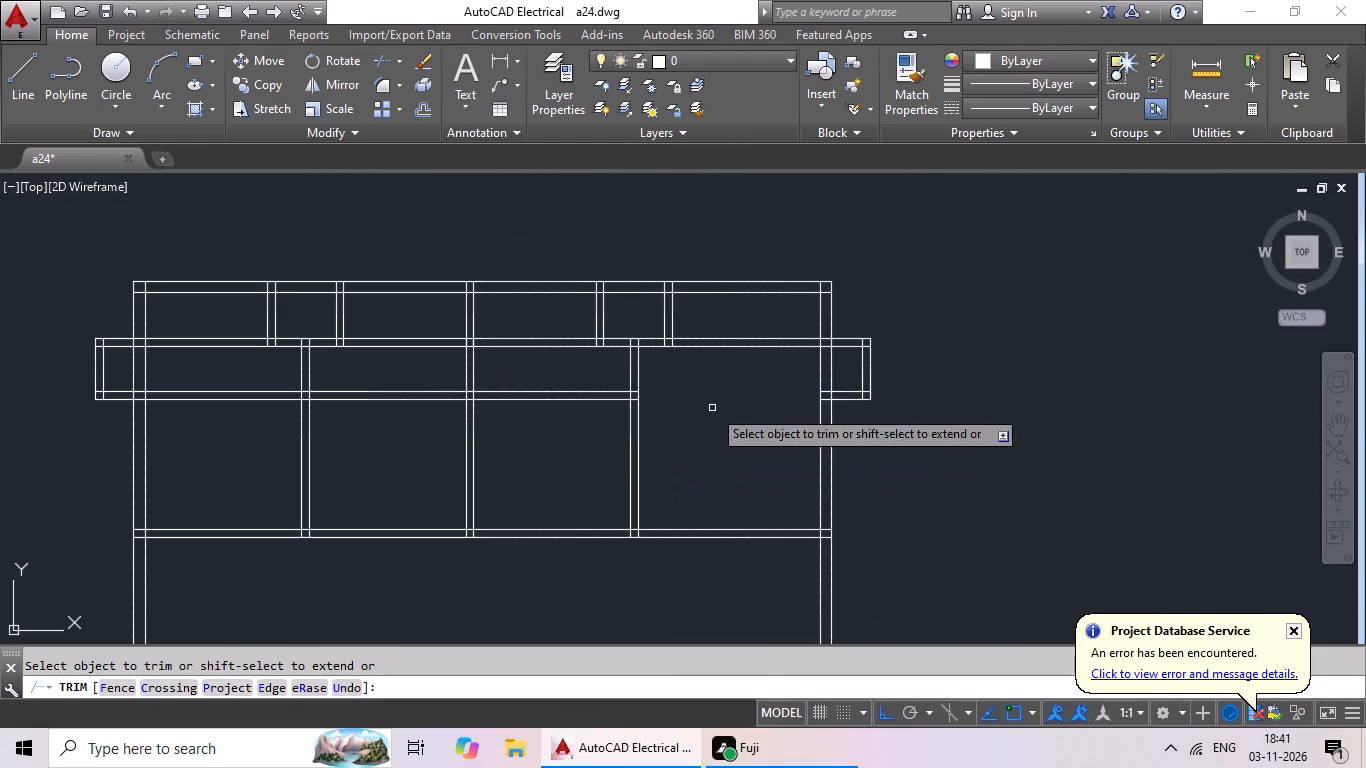
pyautogui.moveTo(585, 367); pyautogui.dragTo(537, 445)
pyautogui.click(538, 441)
pyautogui.moveTo(397, 368); pyautogui.dragTo(354, 434)
pyautogui.click(356, 431)
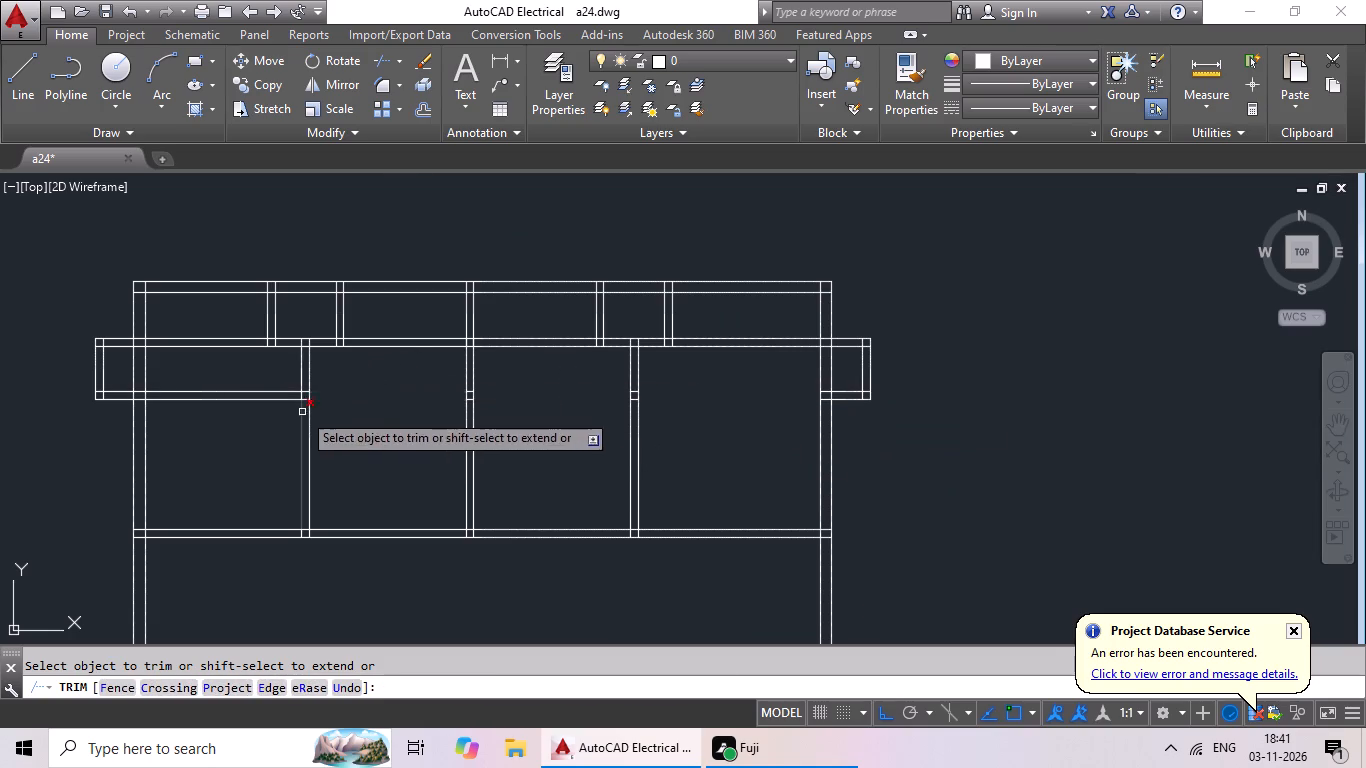
pyautogui.moveTo(233, 367); pyautogui.dragTo(172, 447)
pyautogui.click(172, 446)
pyautogui.scroll(-2, 265, 430)
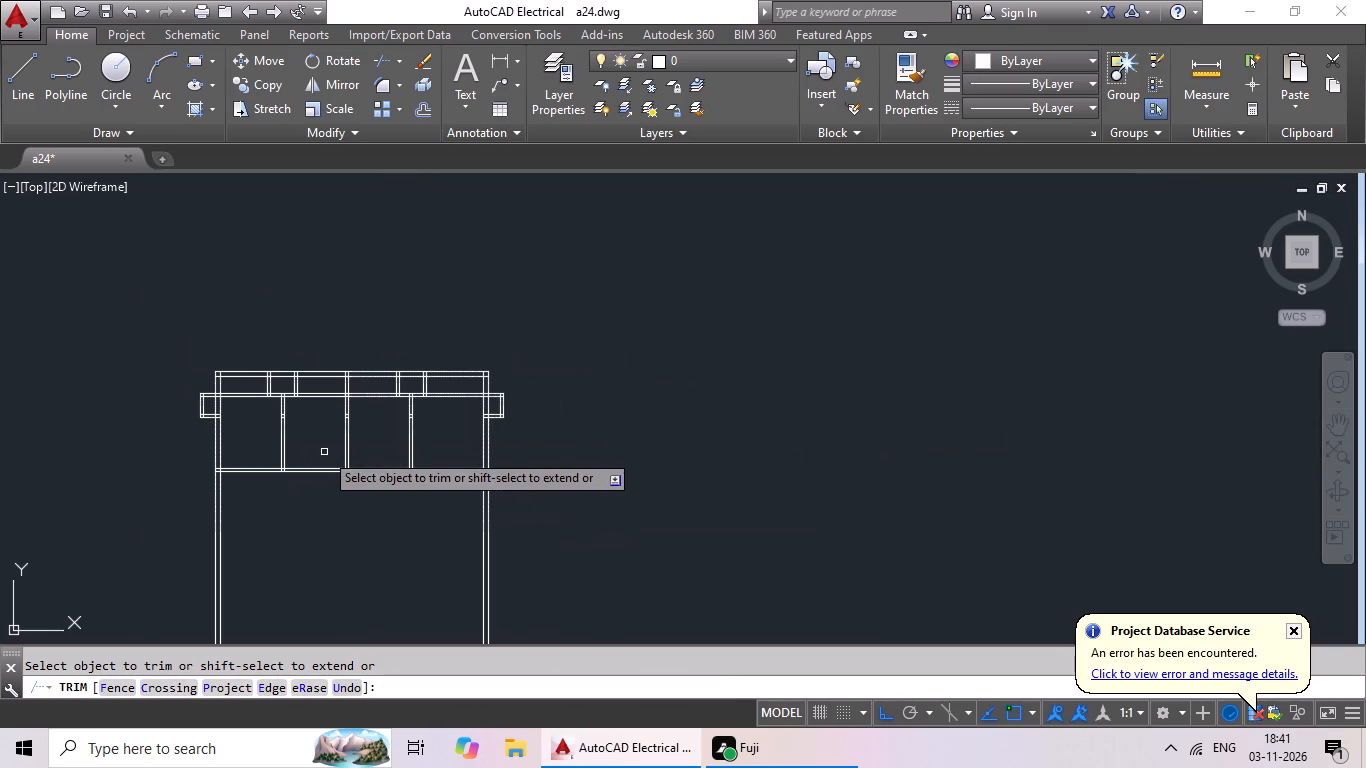
pyautogui.press('Escape')
pyautogui.press('Escape')
# Delete the leftover short horizontal segments inside the central and right-hand vertical partitions.
pyautogui.scroll(4, 365, 422)
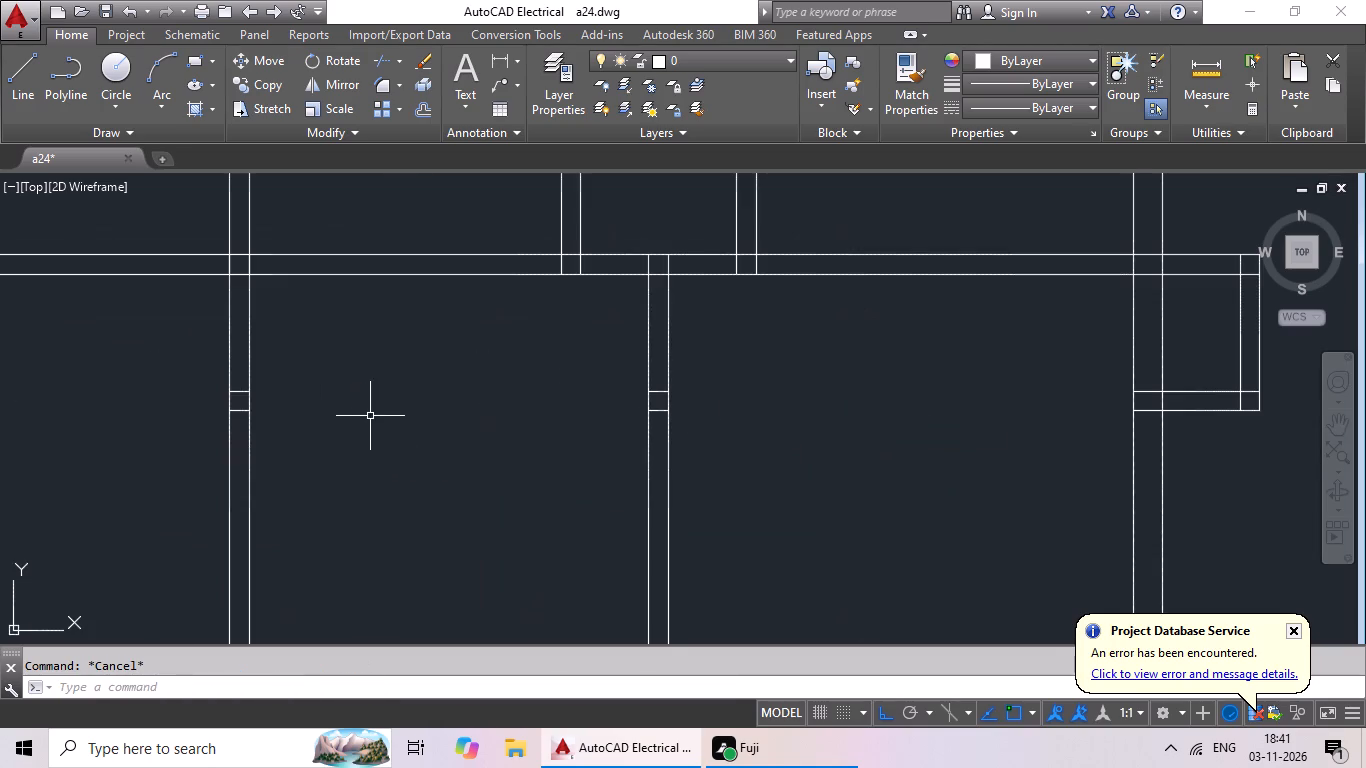
pyautogui.moveTo(370, 401); pyautogui.dragTo(575, 413, button='middle')
pyautogui.scroll(-2, 594, 413)
pyautogui.scroll(5, 542, 414)
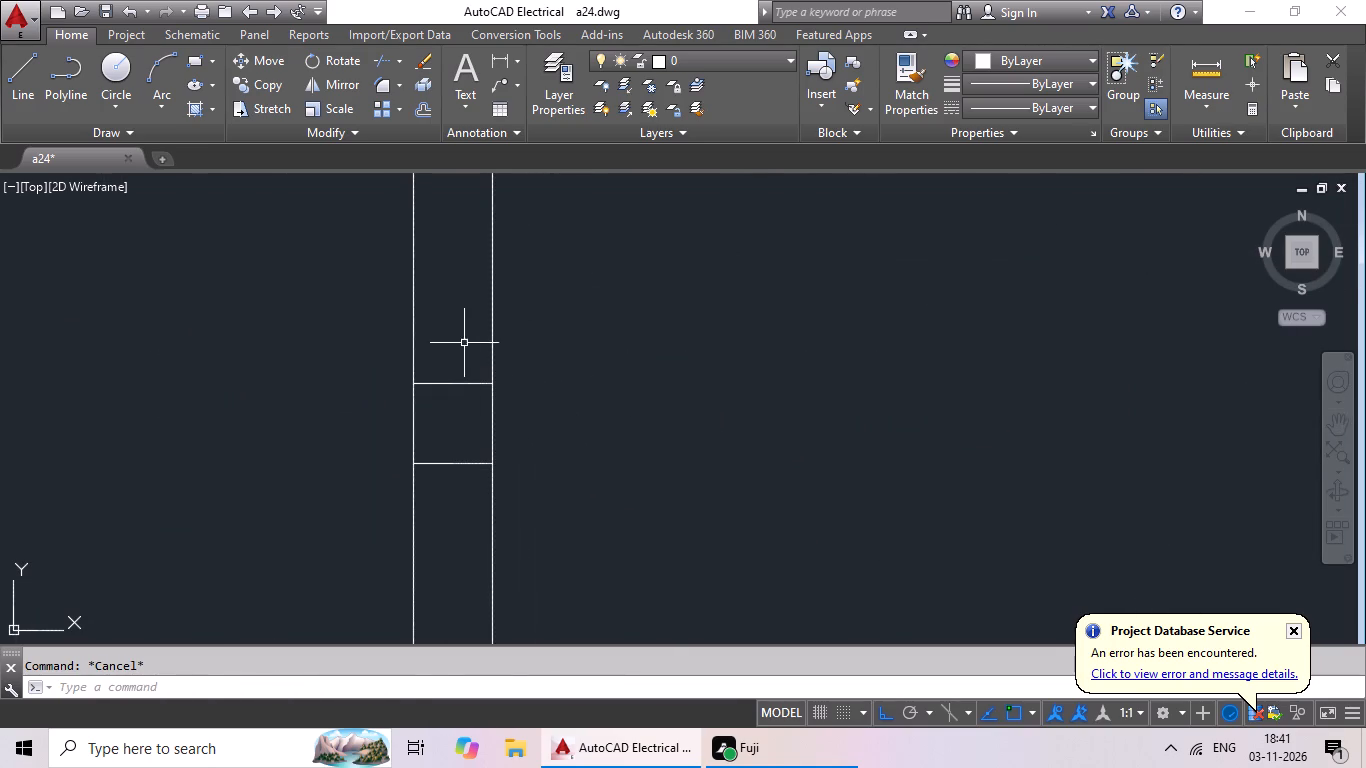
pyautogui.moveTo(464, 343); pyautogui.dragTo(446, 503)
pyautogui.click(445, 503)
pyautogui.scroll(-5, 619, 467)
pyautogui.moveTo(655, 477); pyautogui.dragTo(283, 428, button='middle')
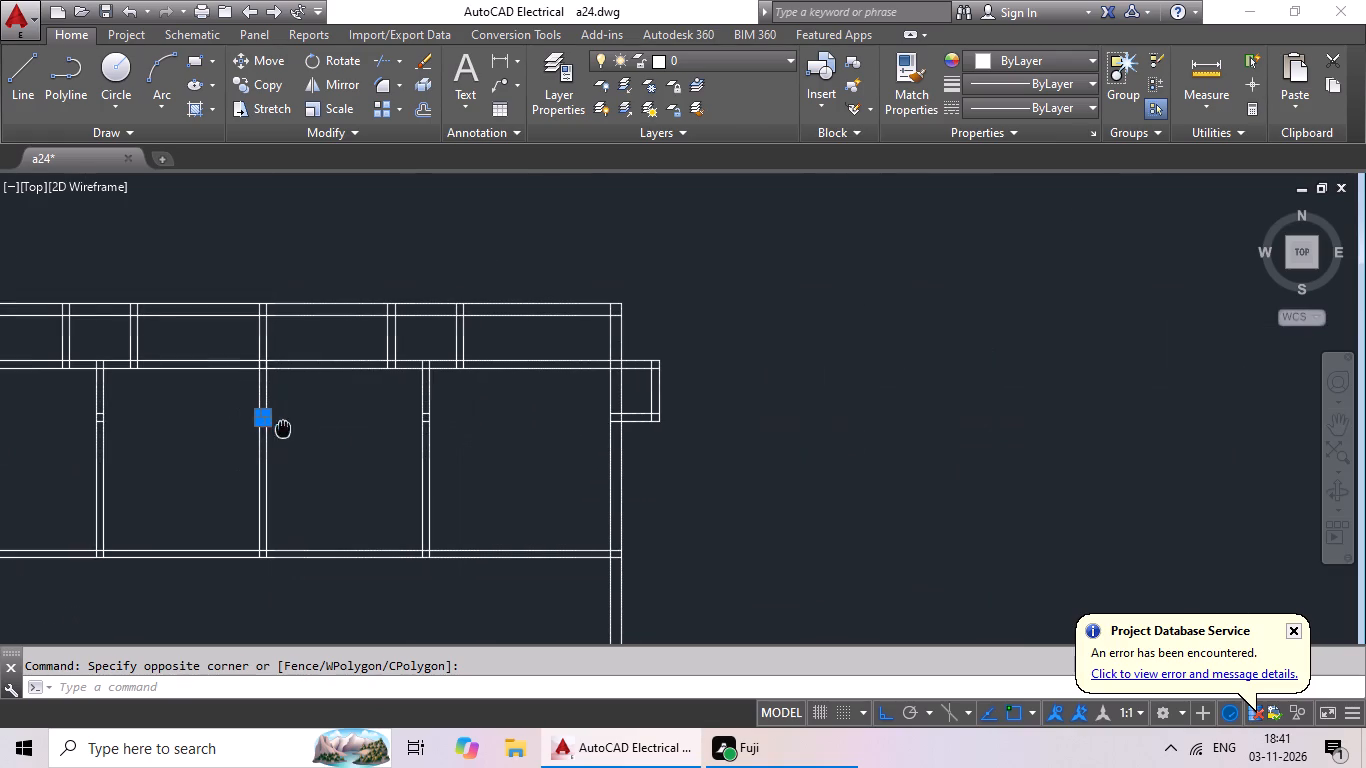
pyautogui.scroll(4, 443, 423)
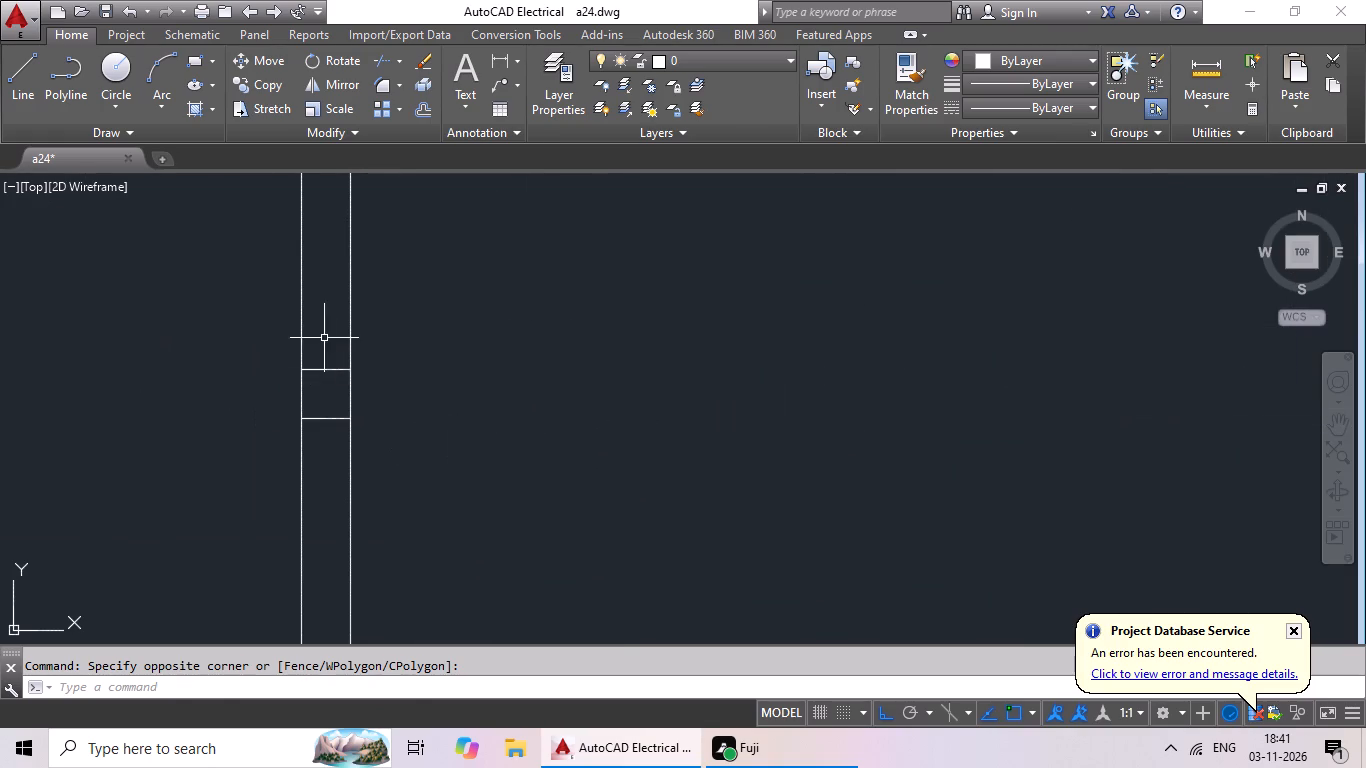
pyautogui.moveTo(329, 353); pyautogui.dragTo(353, 490)
pyautogui.click(337, 454)
pyautogui.moveTo(315, 349); pyautogui.dragTo(314, 444)
pyautogui.click(313, 444)
pyautogui.press('Delete')
# Select the leftover short horizontal segments inside the left-hand vertical partition for deletion.
pyautogui.scroll(-5, 493, 465)
pyautogui.moveTo(385, 458); pyautogui.dragTo(417, 453, button='middle')
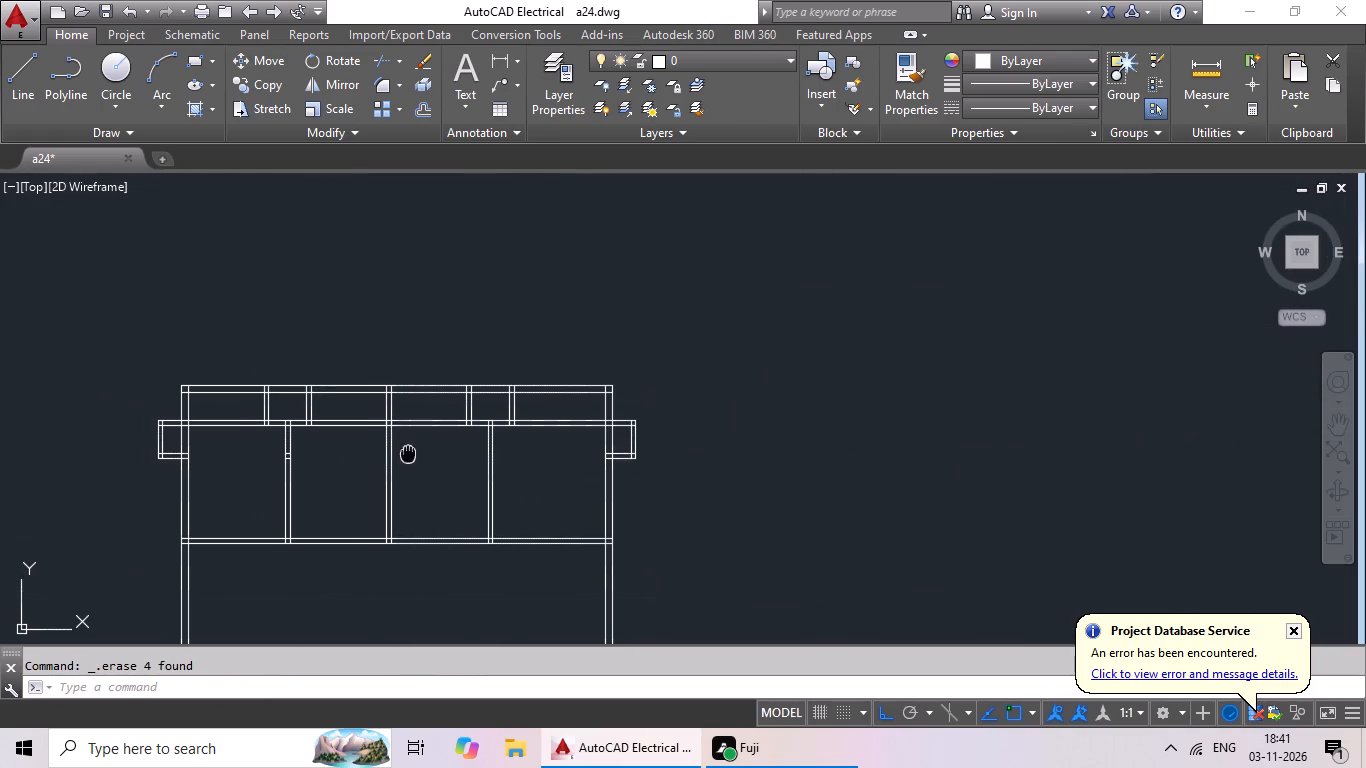
pyautogui.moveTo(417, 453); pyautogui.dragTo(481, 449, button='middle')
pyautogui.scroll(6, 365, 458)
pyautogui.moveTo(490, 247); pyautogui.dragTo(435, 426)
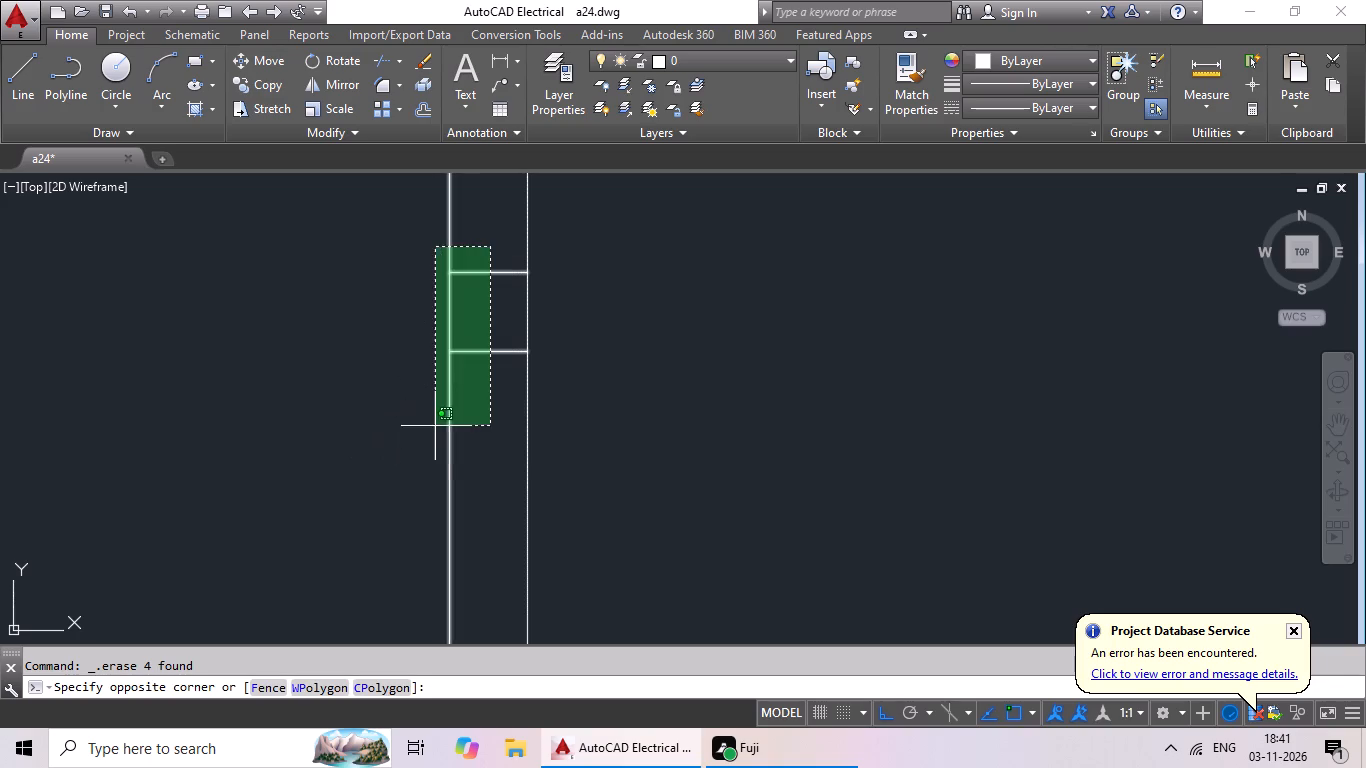
# Delete the leftover short horizontal segments inside the left-hand vertical partition.
pyautogui.moveTo(435, 426); pyautogui.dragTo(435, 428)
pyautogui.click(468, 412)
pyautogui.press('Delete')
pyautogui.scroll(-4, 668, 397)
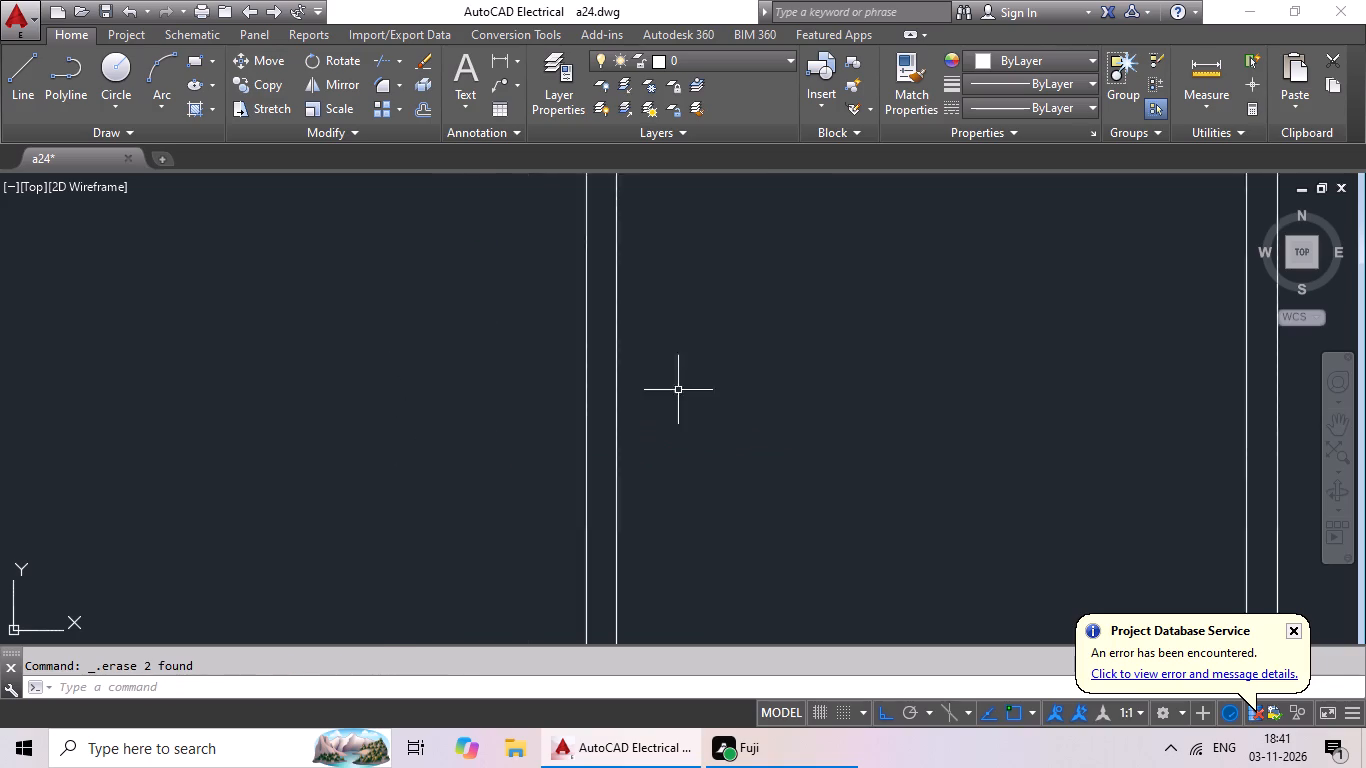
# Offset the inner lines of the left and right outer walls 7' inward.
pyautogui.moveTo(717, 398); pyautogui.dragTo(716, 352, button='middle')
pyautogui.moveTo(725, 379); pyautogui.dragTo(473, 345, button='middle')
pyautogui.scroll(-1, 585, 369)
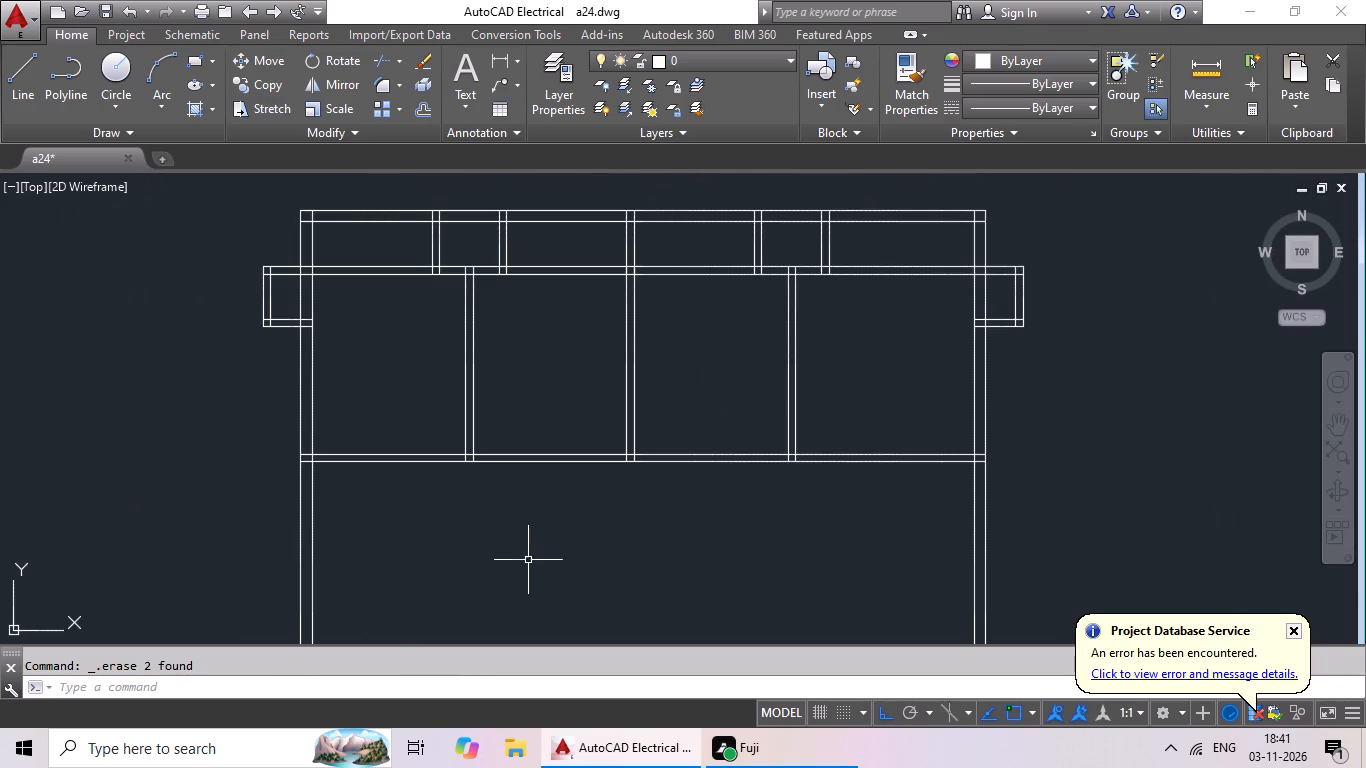
pyautogui.moveTo(569, 516); pyautogui.dragTo(632, 430, button='middle')
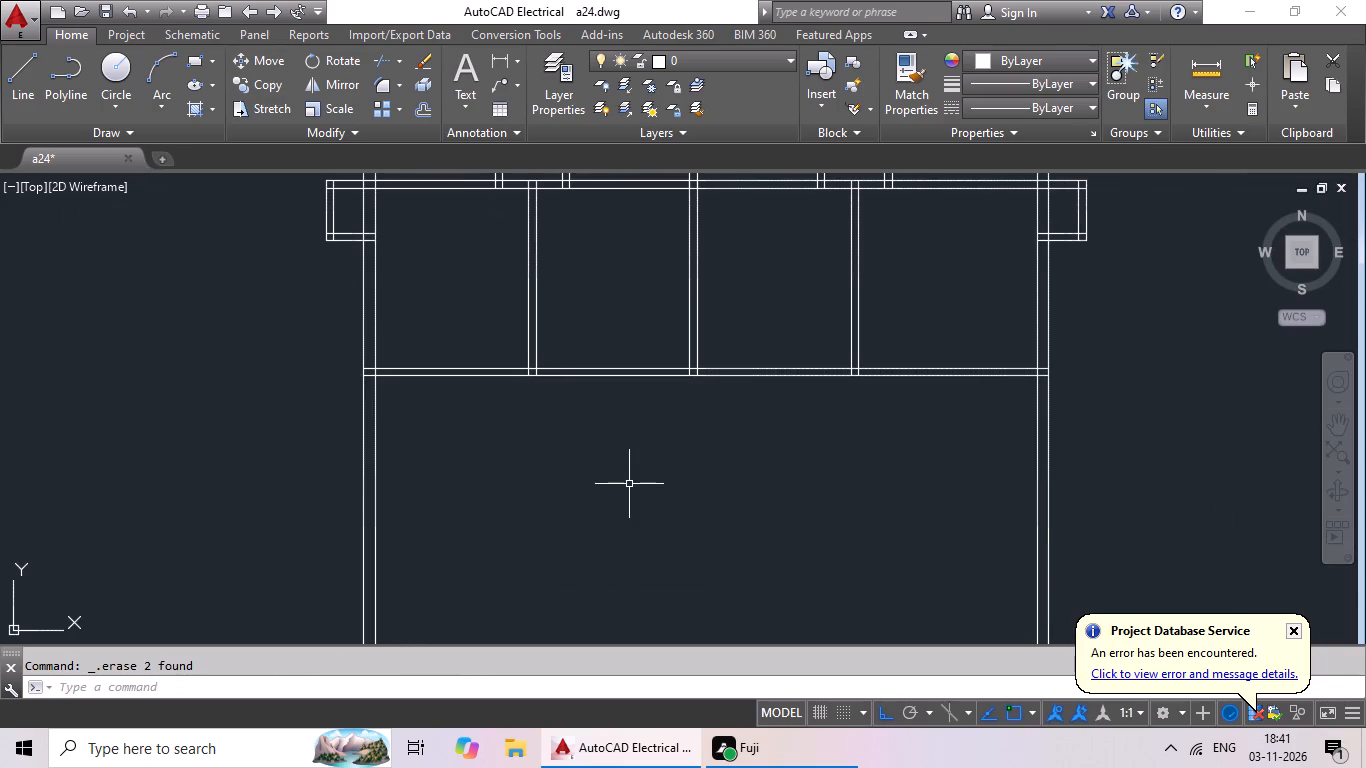
pyautogui.press('Escape')
pyautogui.press('Escape')
pyautogui.press('o')
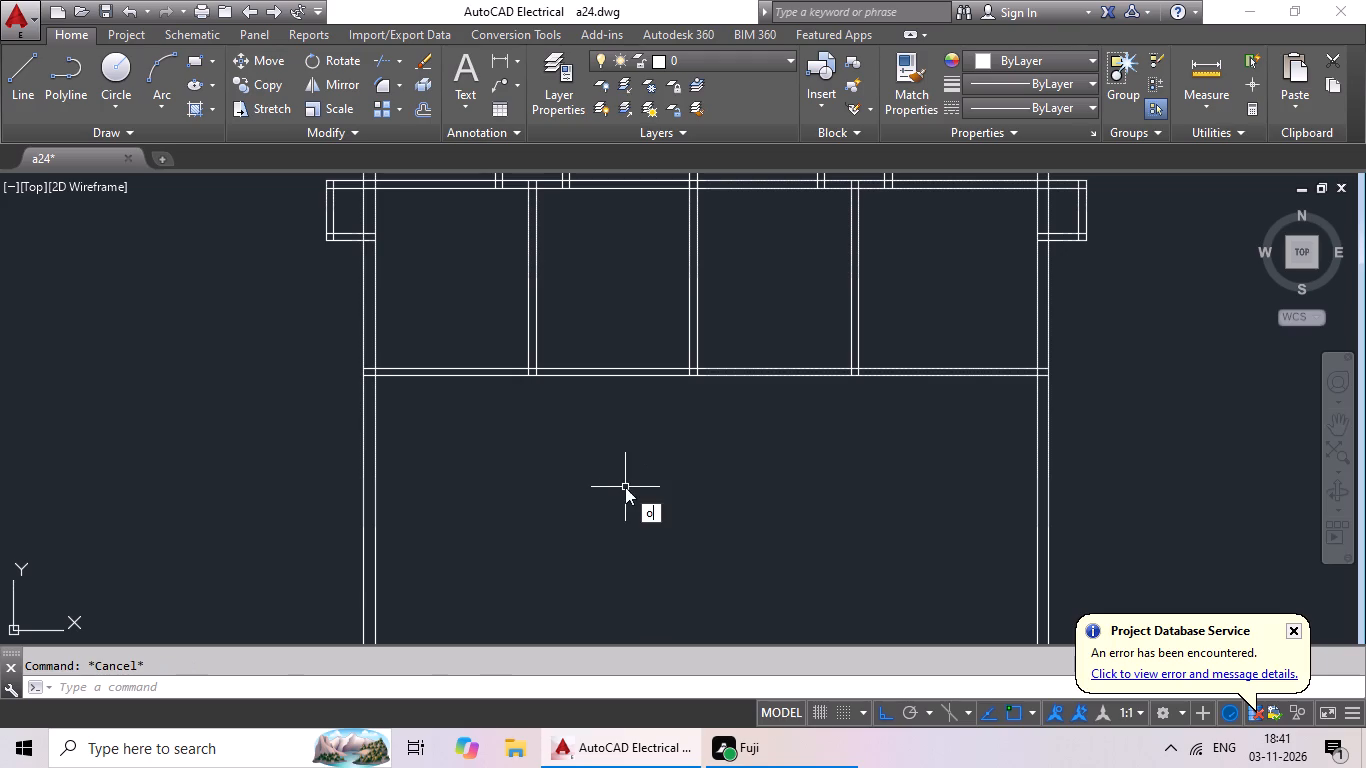
pyautogui.press('Return')
pyautogui.write("7'")
pyautogui.press('Return')
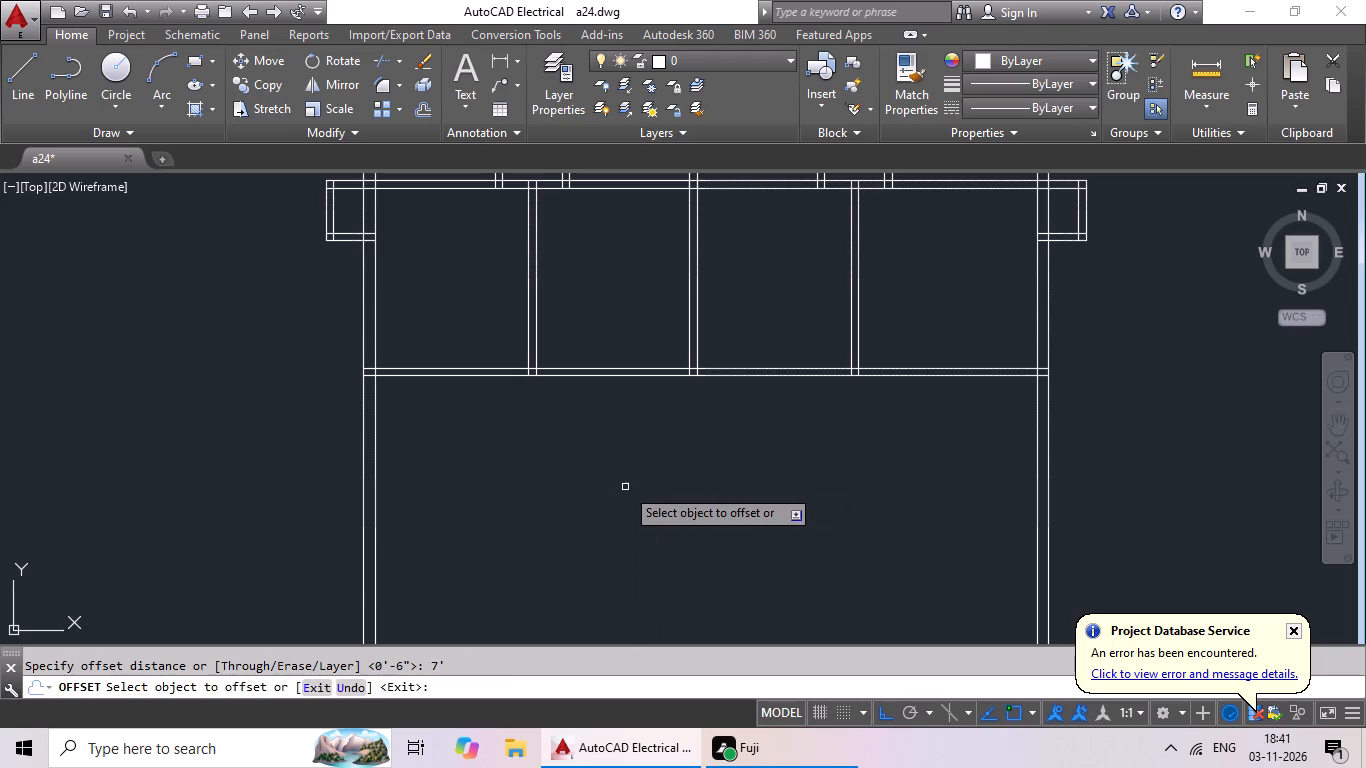
pyautogui.moveTo(375, 513); pyautogui.dragTo(385, 511)
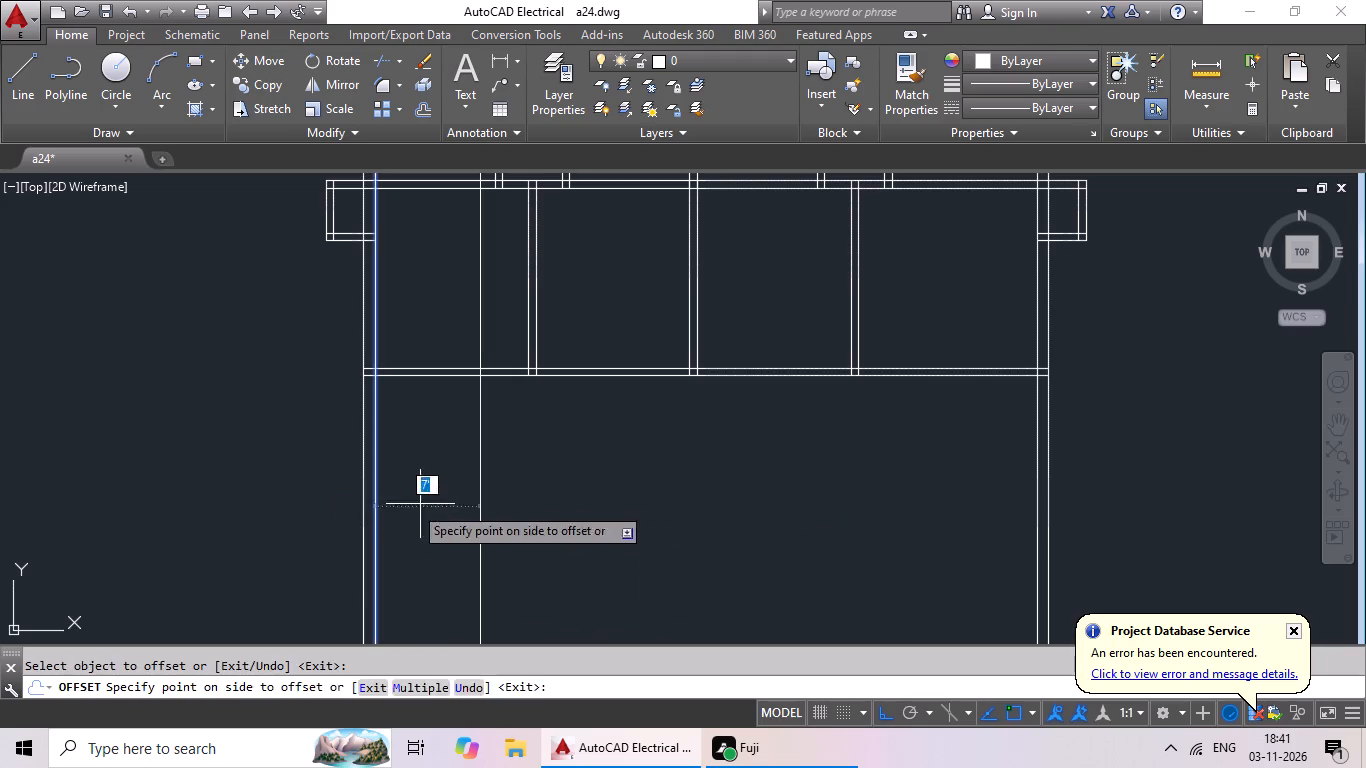
pyautogui.click(458, 497)
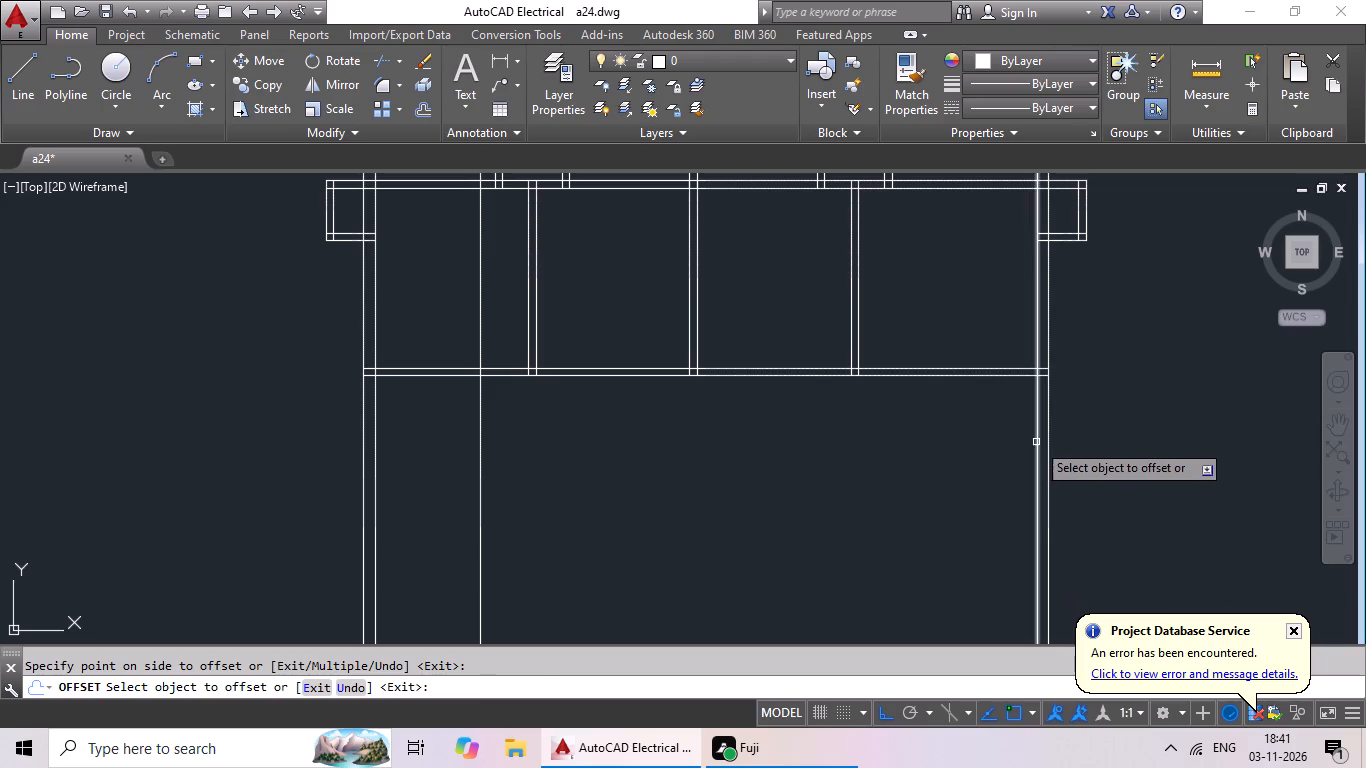
pyautogui.moveTo(1036, 442); pyautogui.dragTo(983, 474)
pyautogui.click(917, 502)
pyautogui.press('Escape')
pyautogui.press('Escape')
# Trim both new vertical lines above the horizontal partition beneath the four rooms, keeping only their lower parts.
pyautogui.write('tr')
pyautogui.press('space')
pyautogui.press('space')
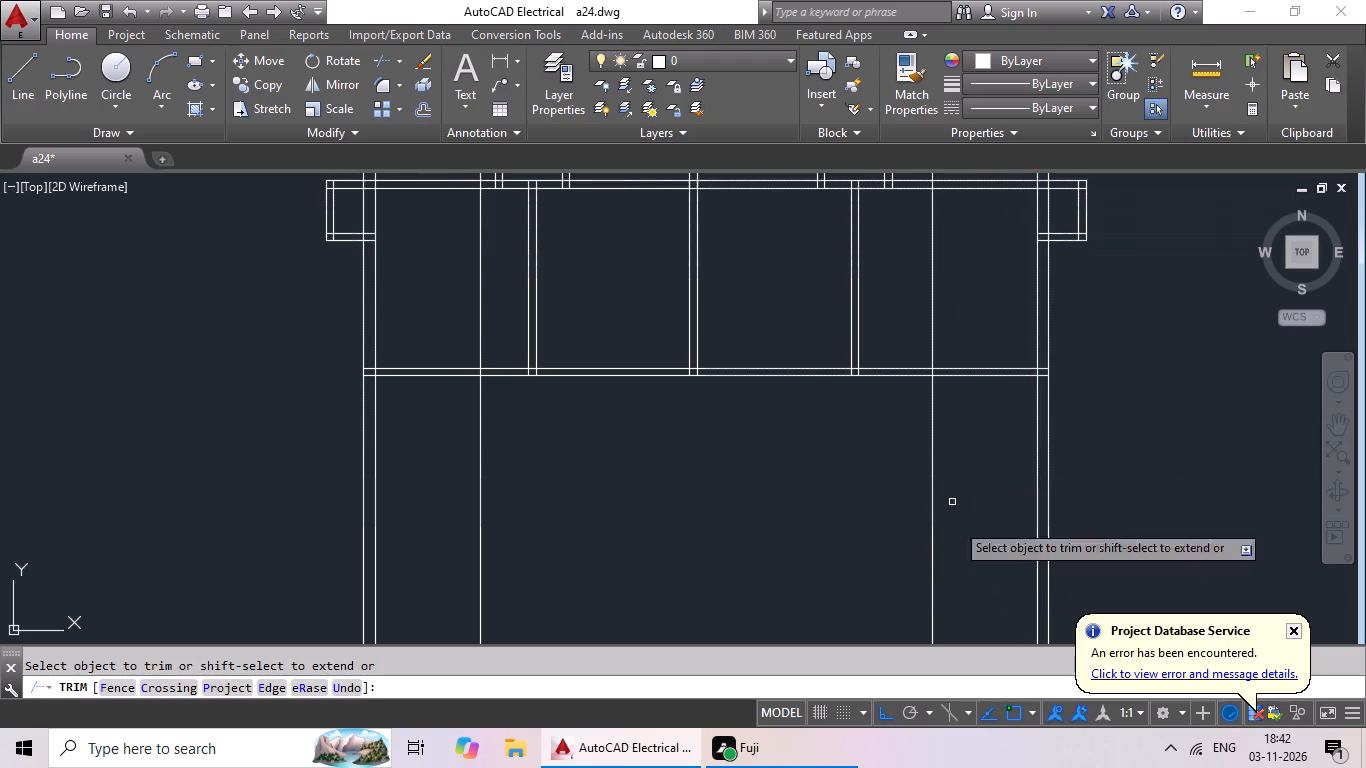
pyautogui.scroll(7, 937, 349)
pyautogui.moveTo(1003, 329); pyautogui.dragTo(517, 615)
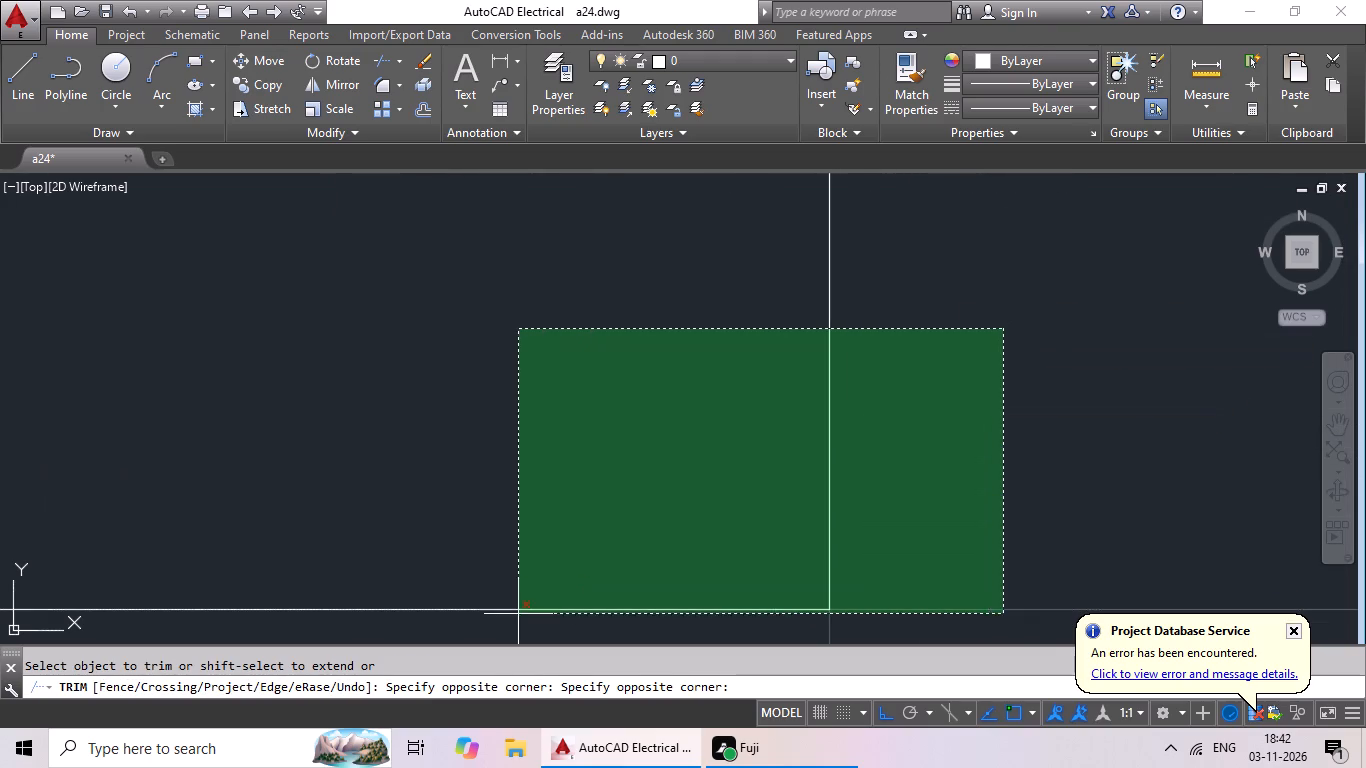
pyautogui.moveTo(517, 615); pyautogui.dragTo(517, 614)
pyautogui.click(545, 559)
pyautogui.scroll(-6, 622, 516)
pyautogui.moveTo(554, 609); pyautogui.dragTo(1114, 527, button='middle')
pyautogui.moveTo(1179, 524); pyautogui.dragTo(1204, 524, button='middle')
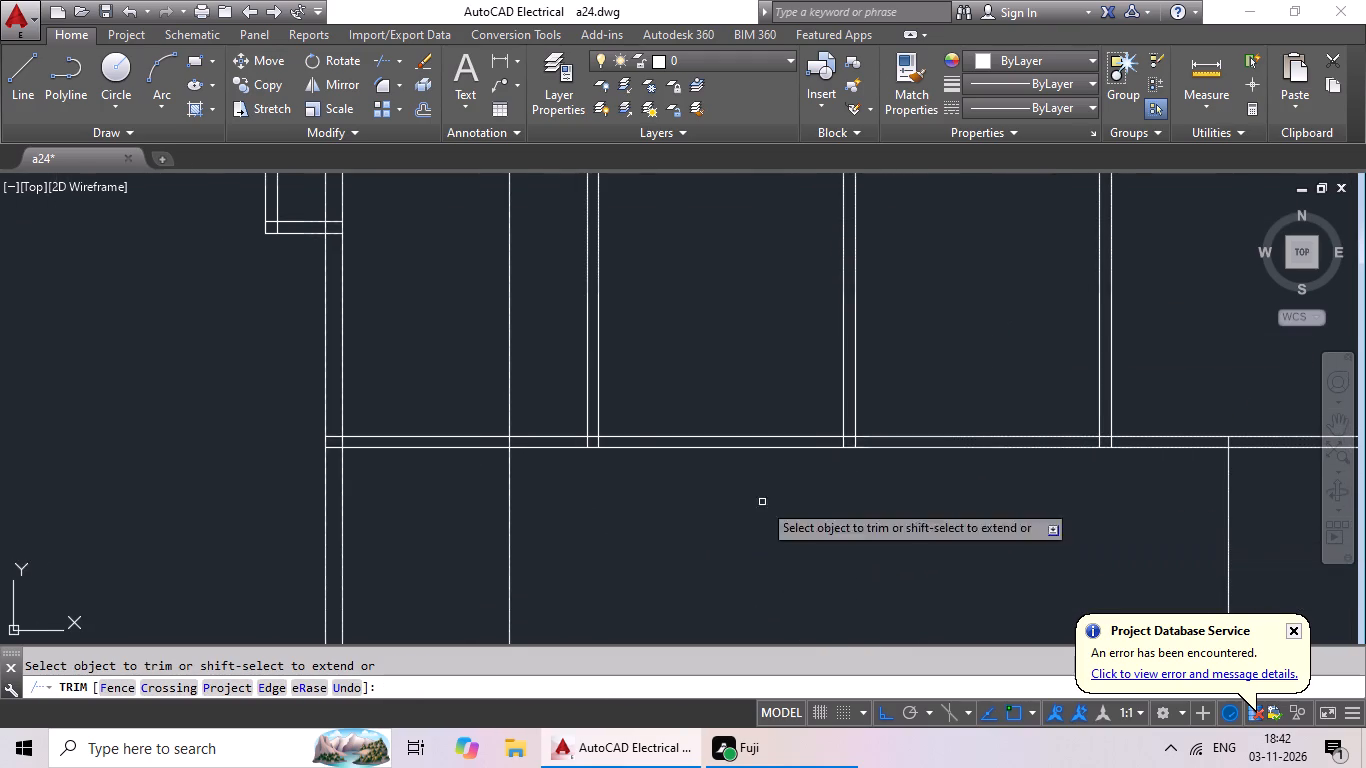
pyautogui.scroll(3, 508, 354)
pyautogui.moveTo(612, 291); pyautogui.dragTo(250, 527)
pyautogui.click(250, 527)
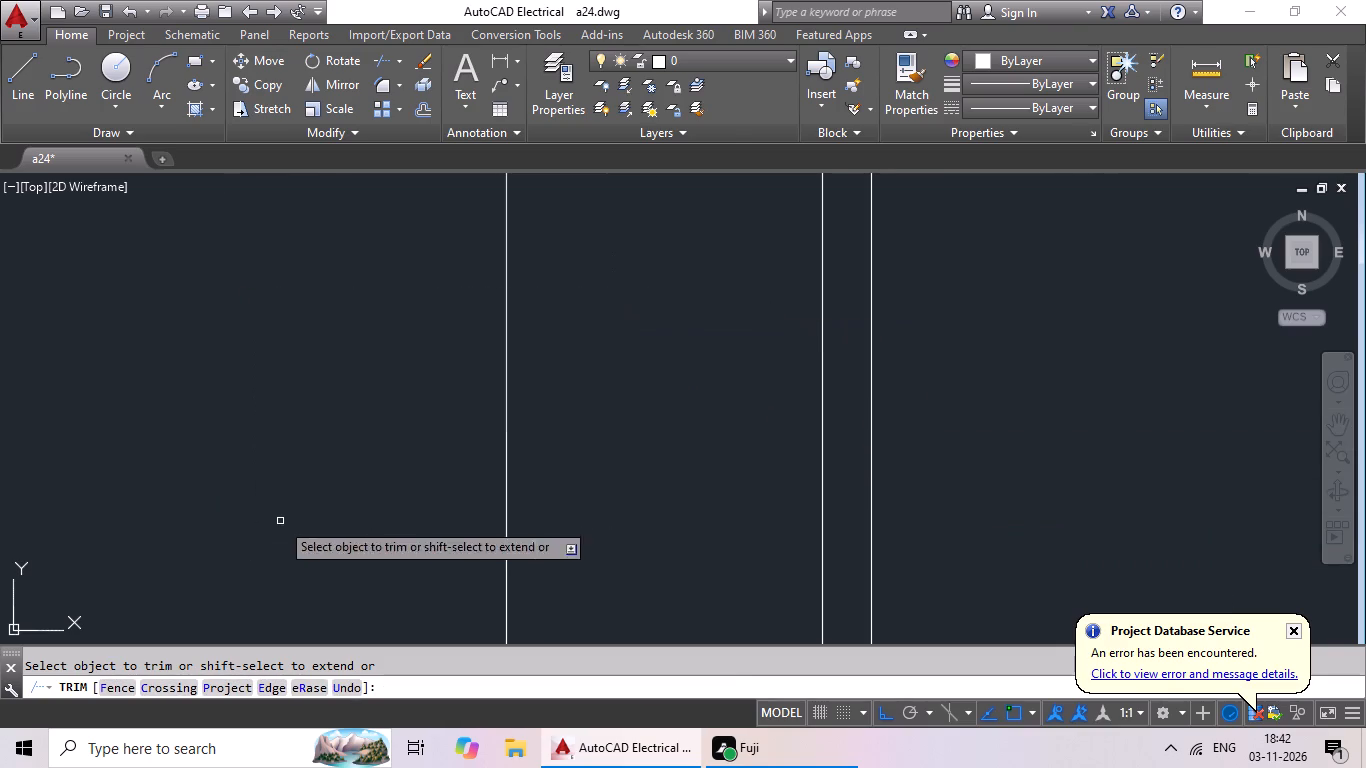
pyautogui.scroll(-4, 479, 451)
pyautogui.scroll(2, 522, 434)
pyautogui.moveTo(517, 424); pyautogui.dragTo(297, 506)
pyautogui.click(297, 506)
pyautogui.scroll(-4, 367, 475)
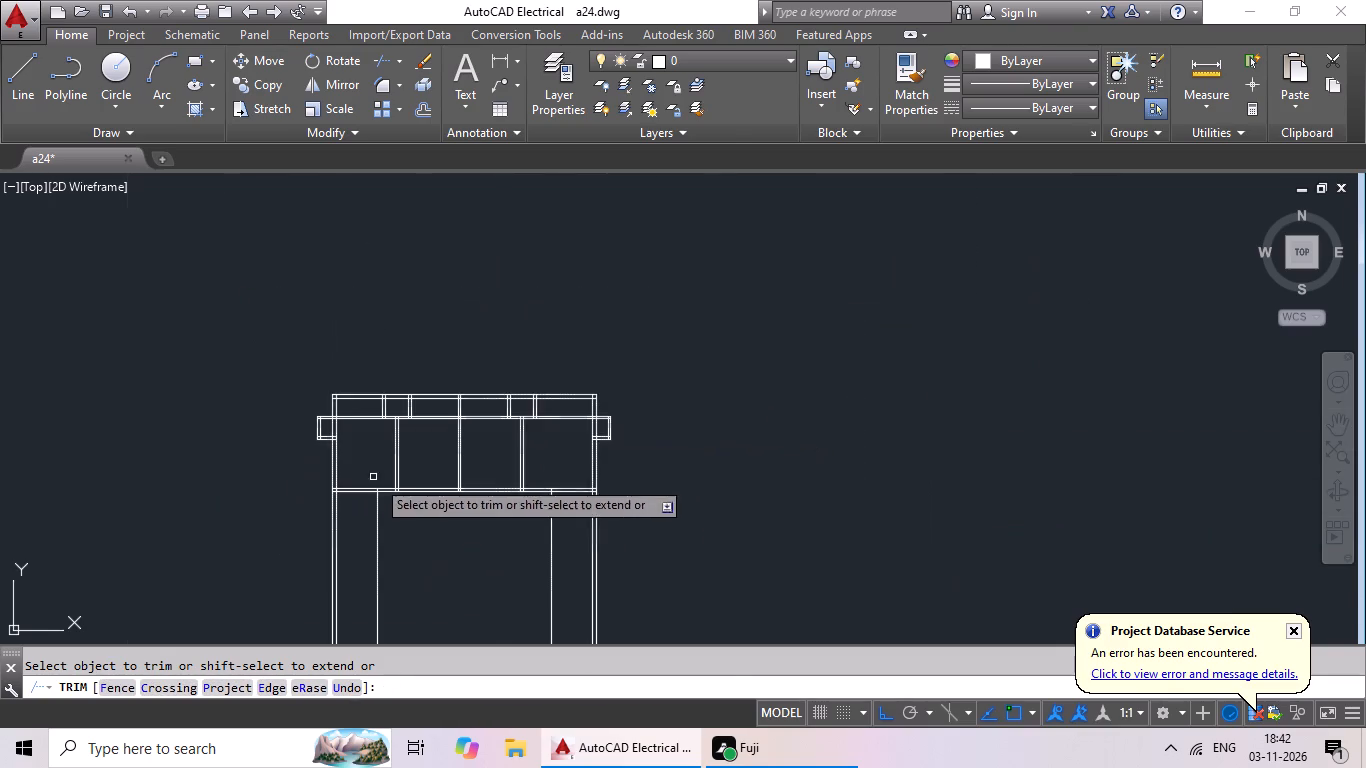
pyautogui.moveTo(427, 545); pyautogui.dragTo(485, 449, button='middle')
pyautogui.moveTo(514, 484); pyautogui.dragTo(553, 454, button='middle')
pyautogui.press('Escape')
pyautogui.press('Escape')
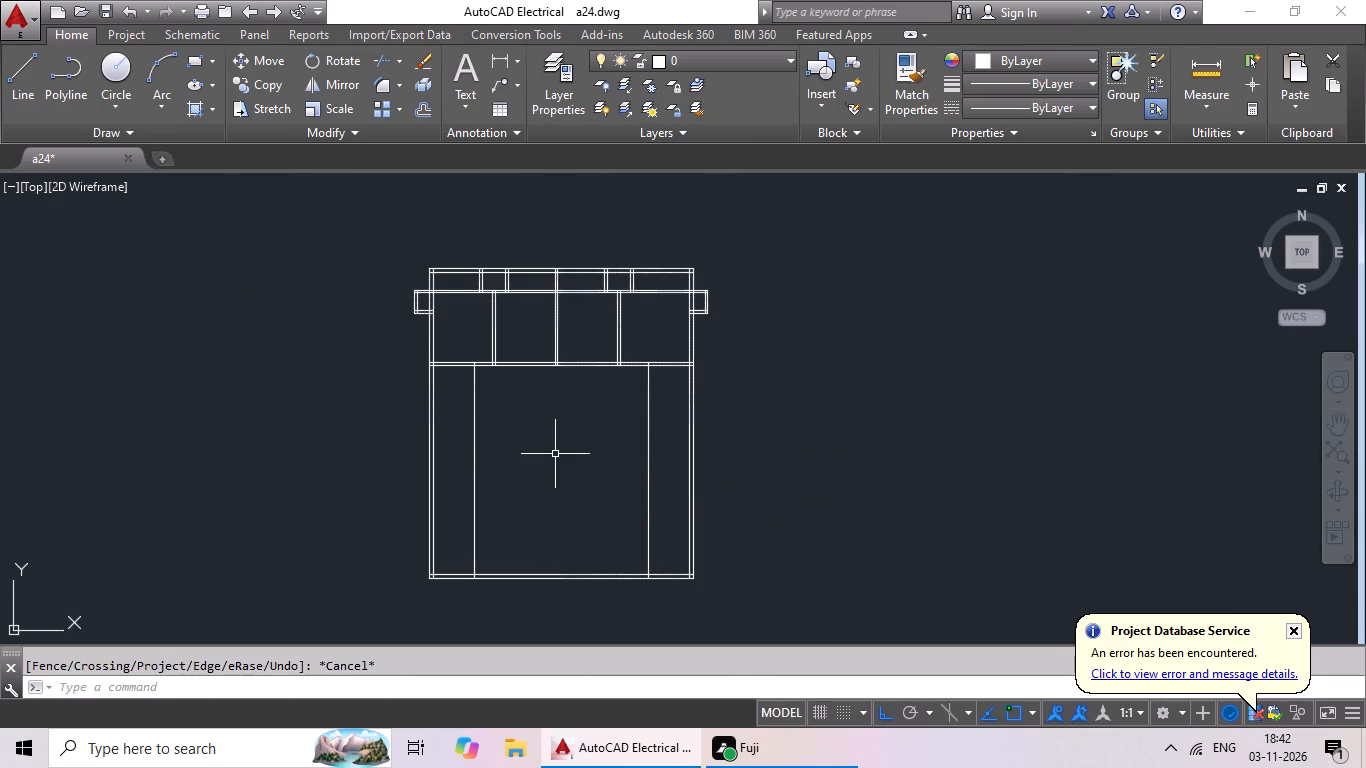
# Offset both new vertical lines 6" toward the plan's centre to give the side partitions their thickness.
pyautogui.press('o')
pyautogui.press('Return')
pyautogui.write('6"')
pyautogui.press('Return')
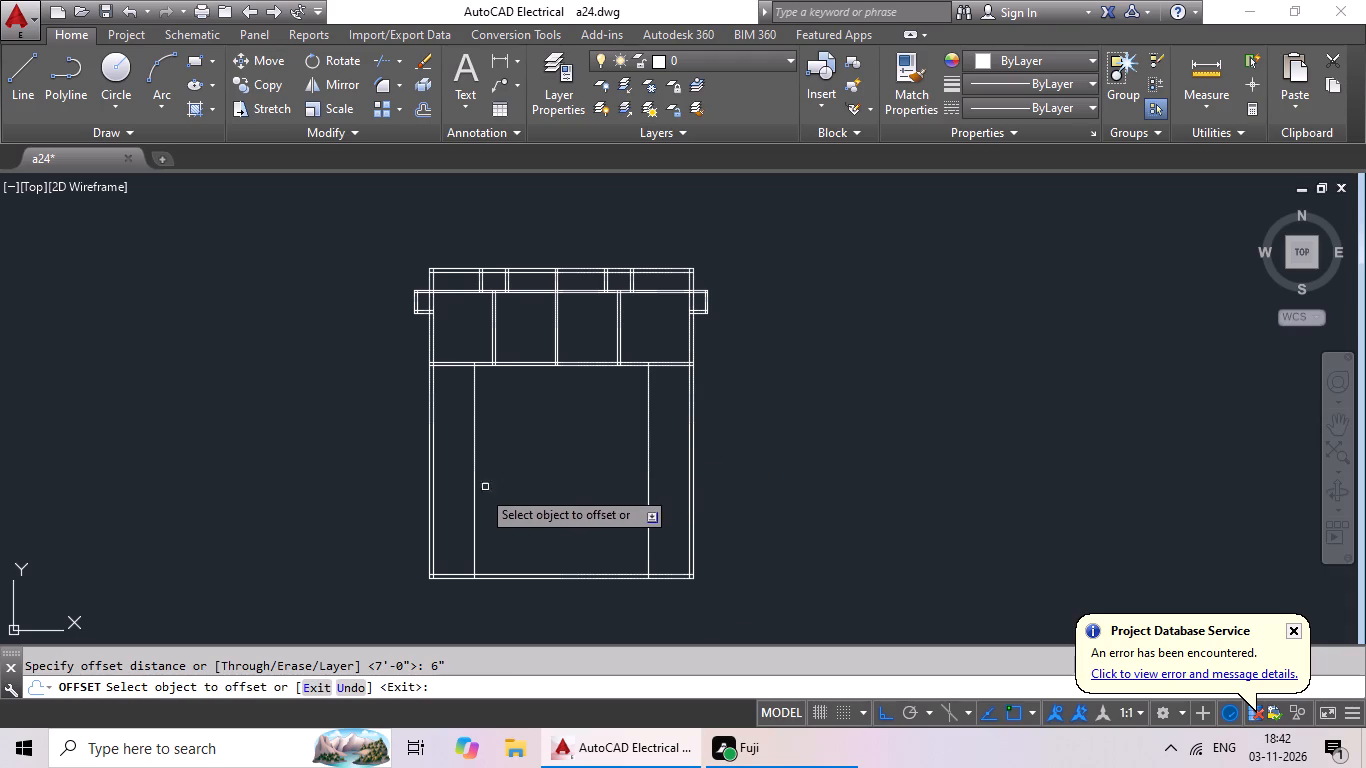
pyautogui.click(474, 498)
pyautogui.click(529, 490)
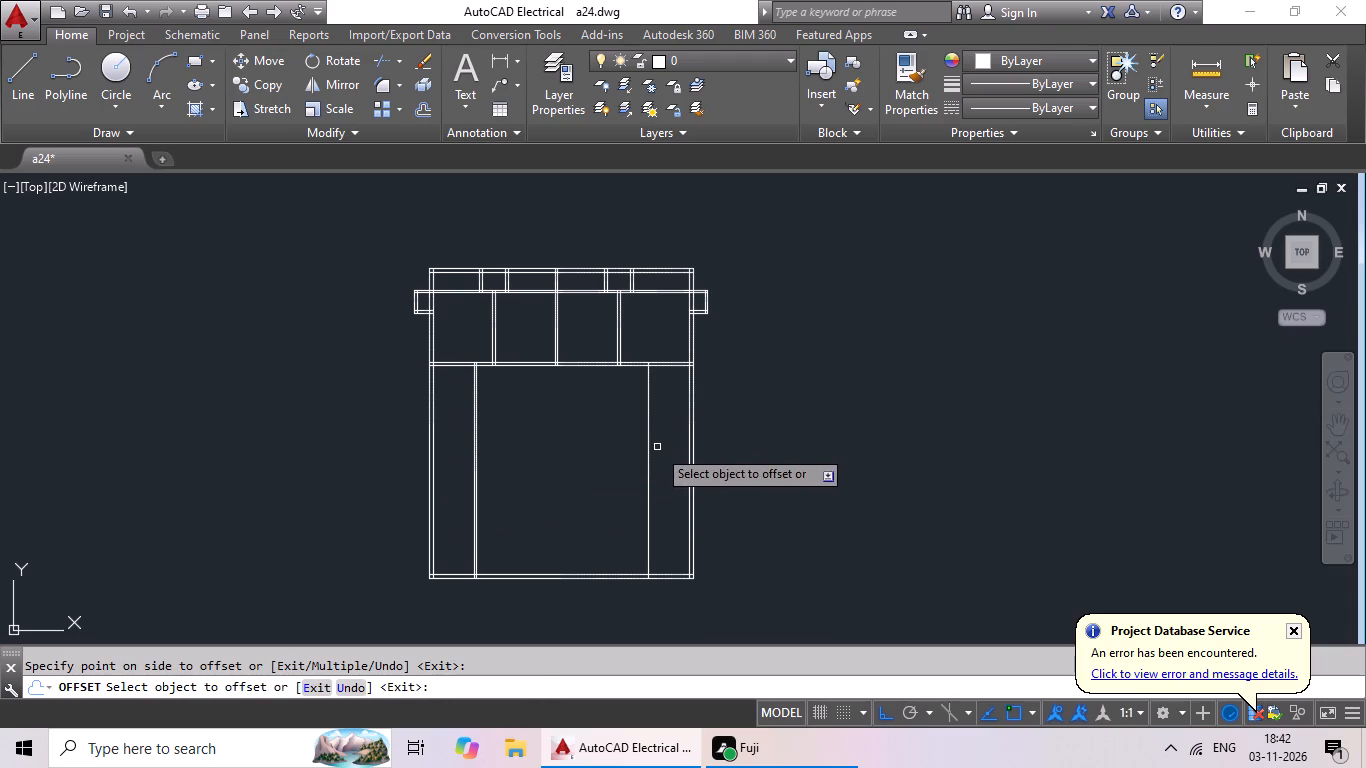
pyautogui.moveTo(650, 457); pyautogui.dragTo(611, 471)
pyautogui.click(596, 475)
pyautogui.click(595, 475)
# Examine the junction of the new left vertical partition with the horizontal partition and the overall plan.
pyautogui.moveTo(606, 439); pyautogui.dragTo(583, 460, button='middle')
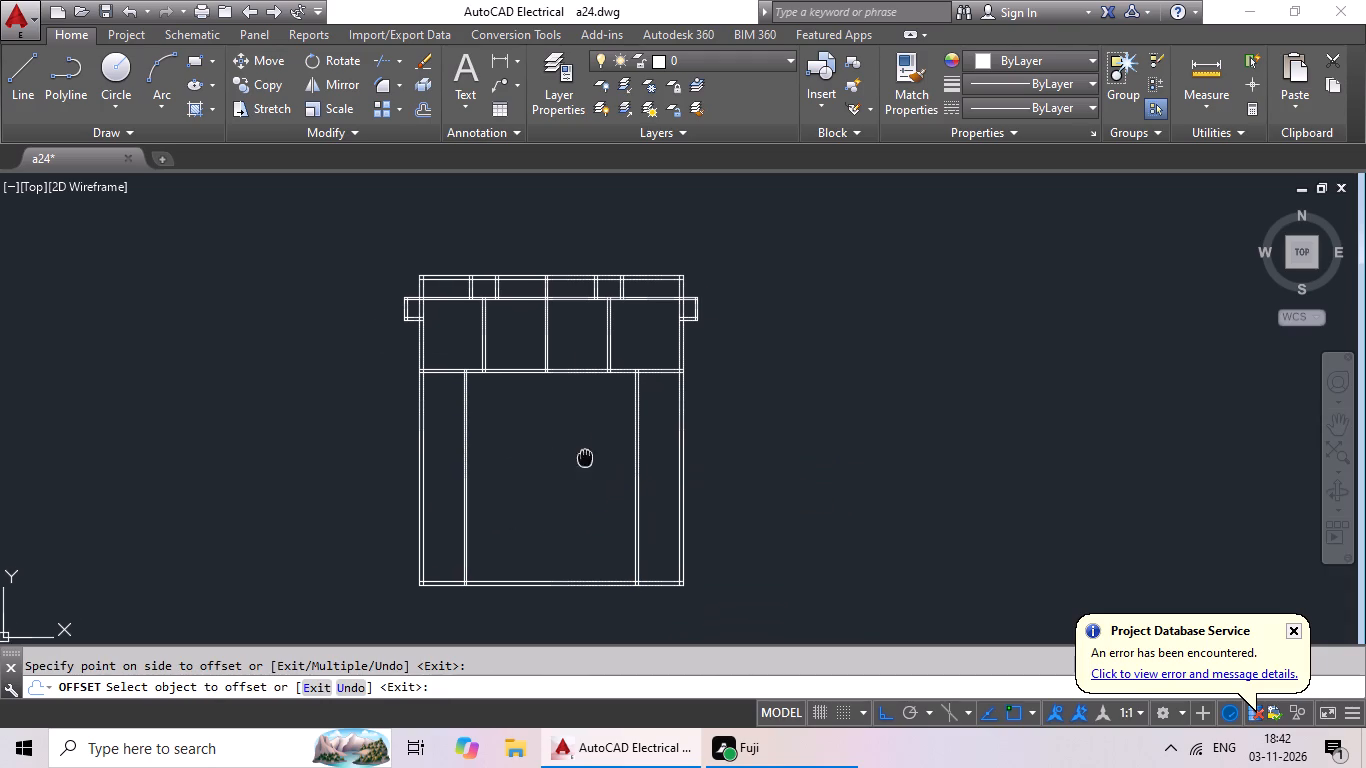
pyautogui.moveTo(583, 460); pyautogui.dragTo(563, 473, button='middle')
pyautogui.scroll(3, 426, 427)
pyautogui.moveTo(486, 408); pyautogui.dragTo(674, 550, button='middle')
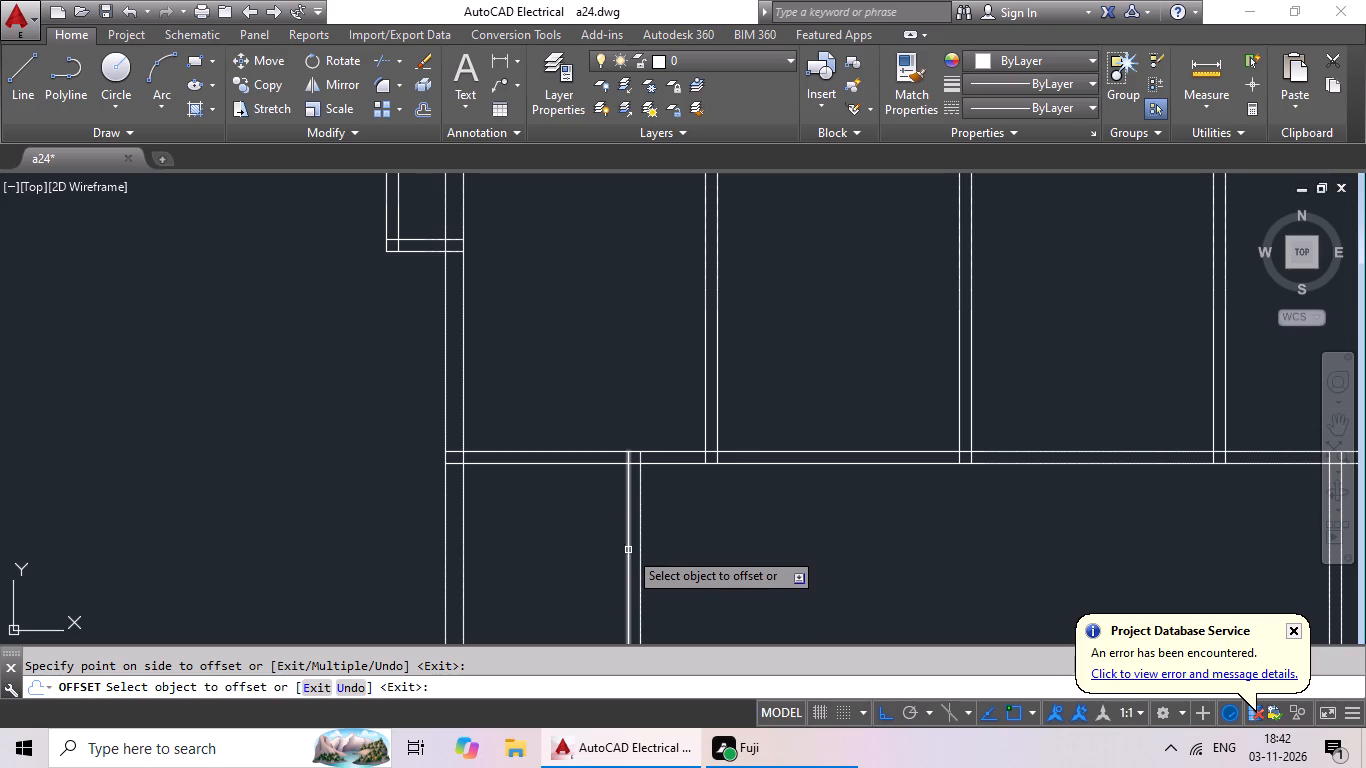
pyautogui.scroll(-3, 673, 520)
pyautogui.moveTo(679, 537); pyautogui.dragTo(644, 541, button='middle')
pyautogui.moveTo(722, 590); pyautogui.dragTo(724, 539, button='middle')
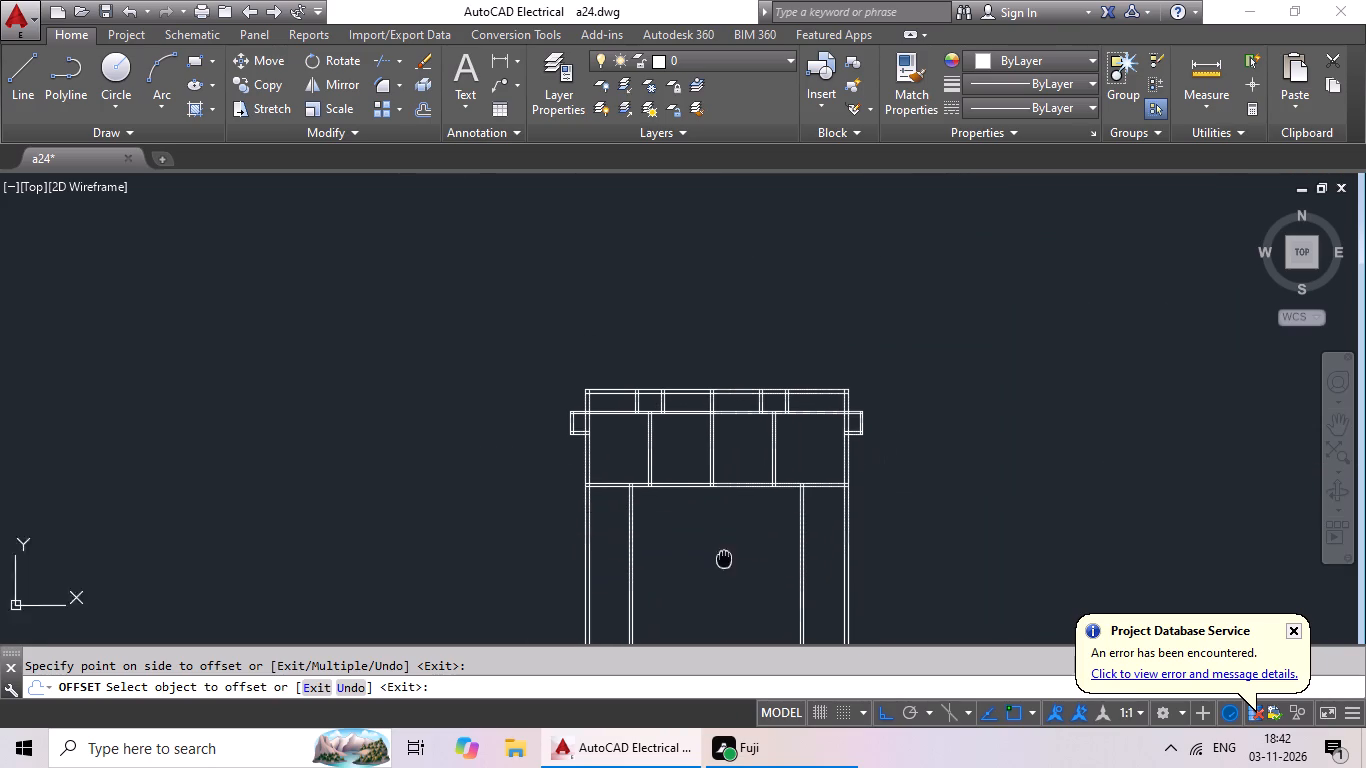
pyautogui.moveTo(724, 539); pyautogui.dragTo(712, 457, button='middle')
pyautogui.moveTo(690, 506); pyautogui.dragTo(594, 525, button='middle')
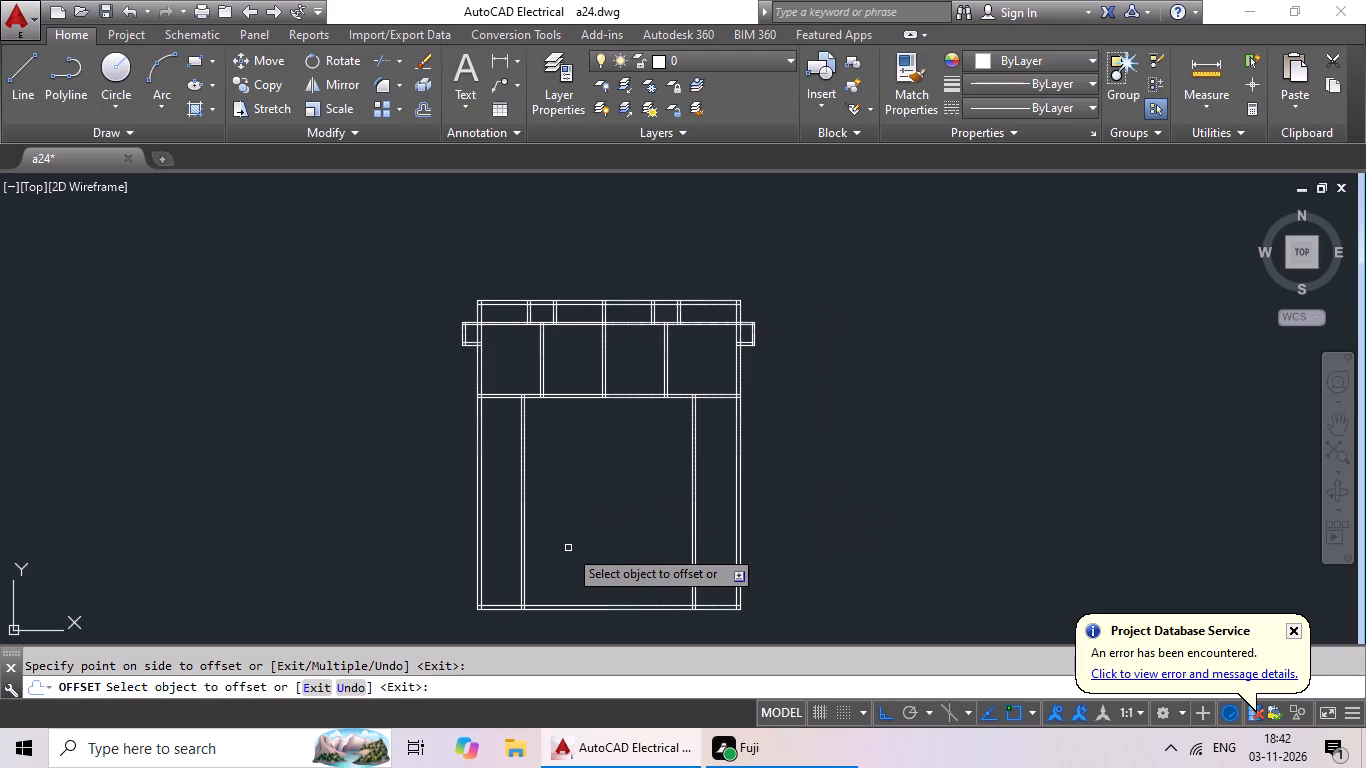
pyautogui.press('Escape')
pyautogui.press('Escape')
# Offset the lower line of the horizontal partition beneath the four rooms 7' downward.
pyautogui.press('o')
pyautogui.press('Return')
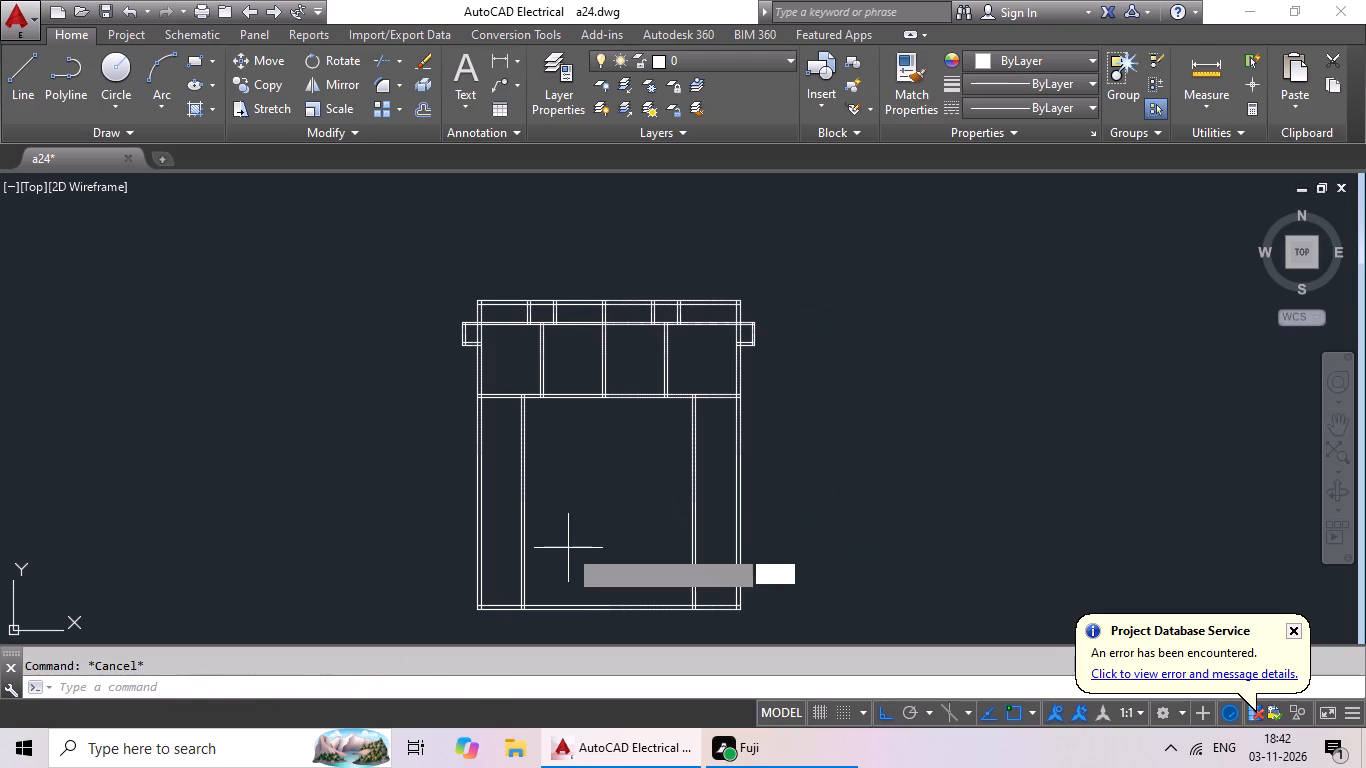
pyautogui.write("7'")
pyautogui.press('Return')
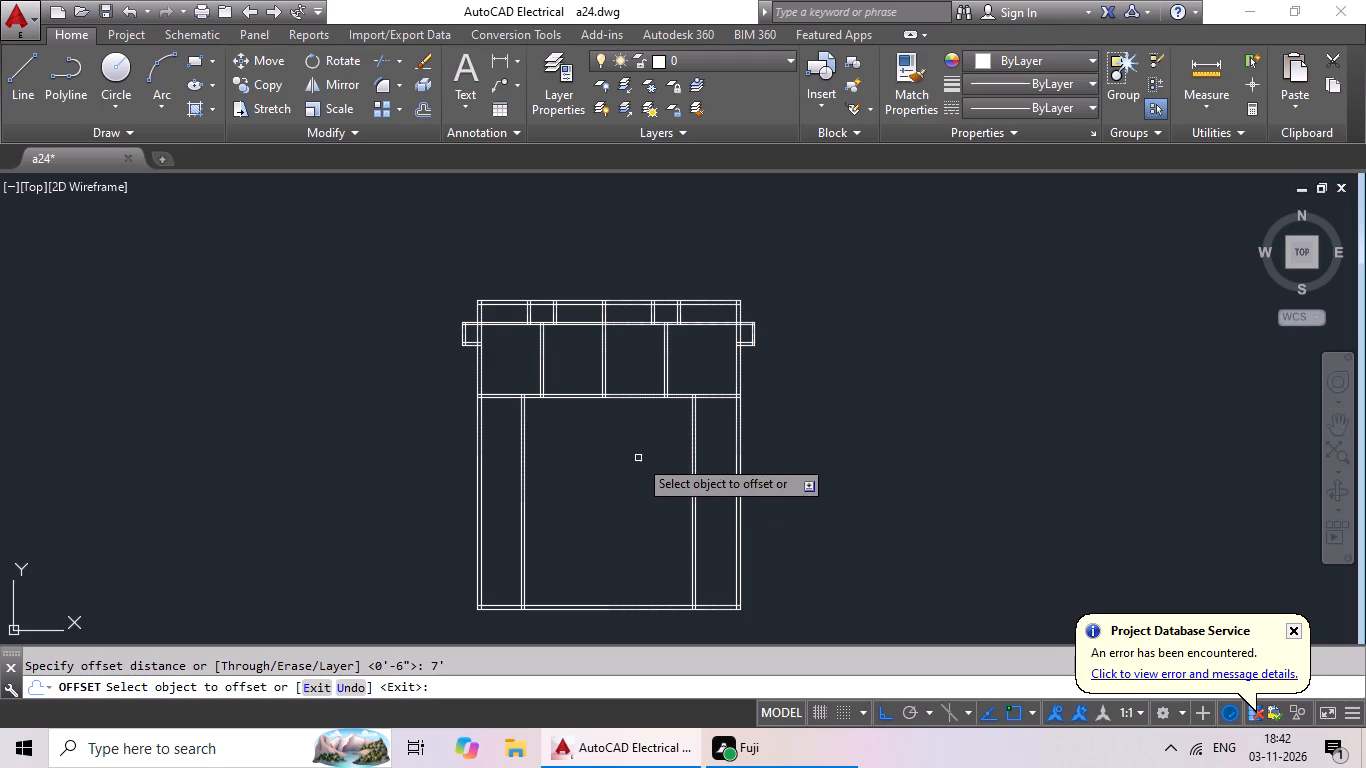
pyautogui.scroll(4, 722, 399)
pyautogui.click(731, 377)
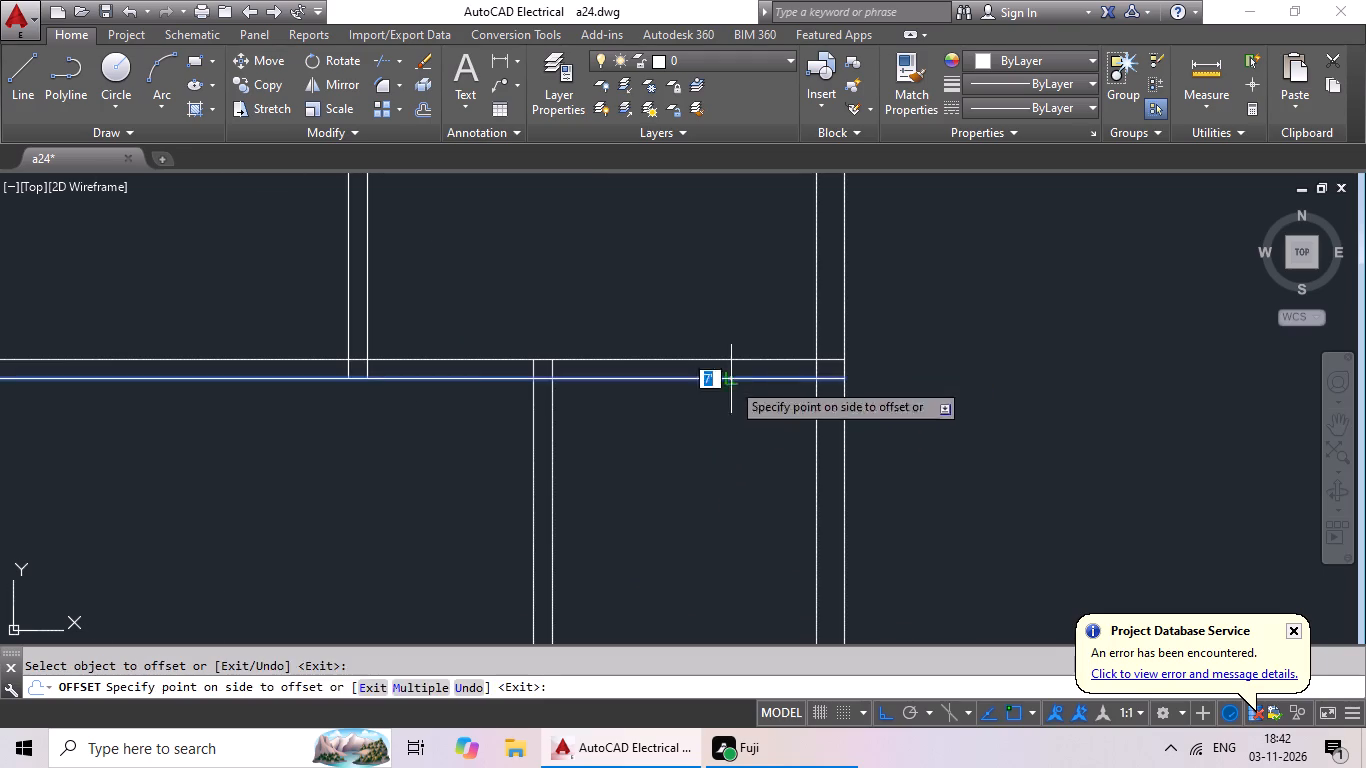
pyautogui.click(703, 524)
pyautogui.scroll(-3, 748, 488)
pyautogui.moveTo(748, 487); pyautogui.dragTo(788, 413, button='middle')
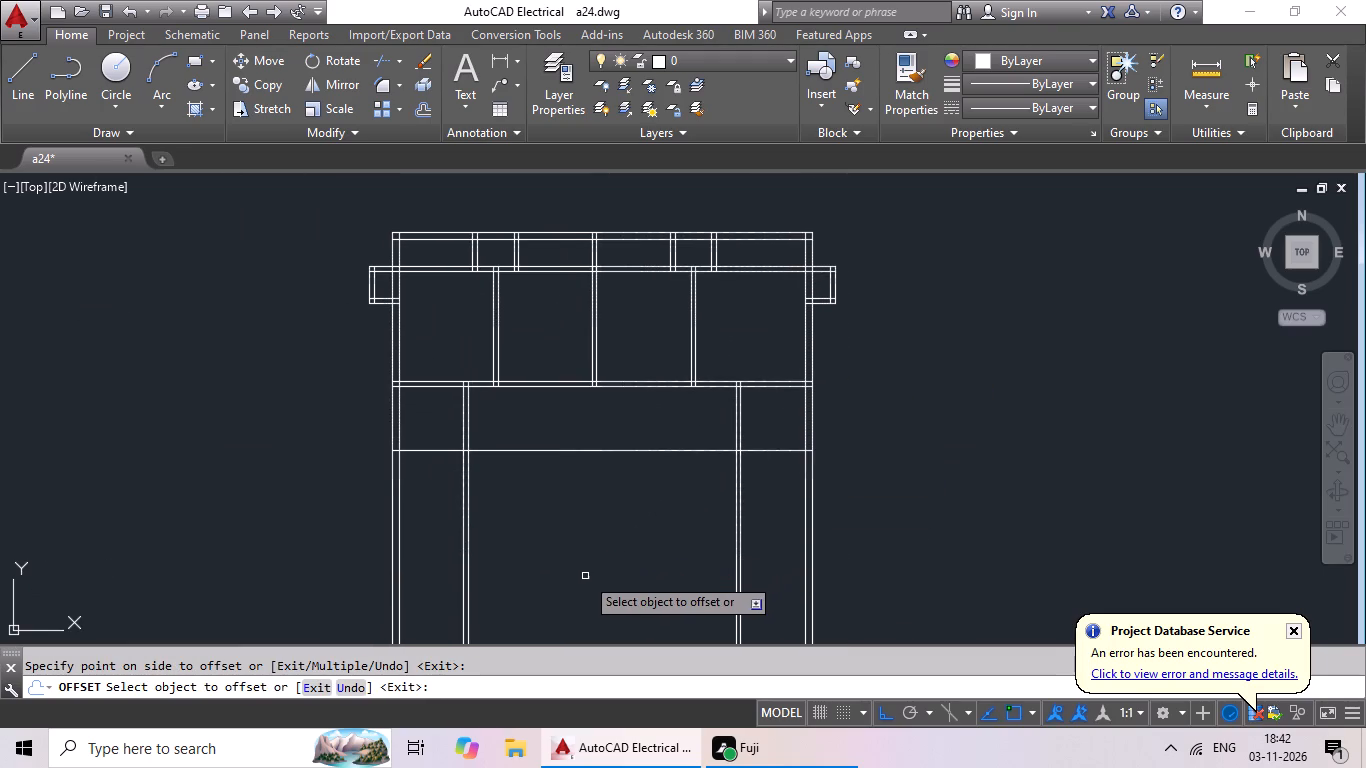
pyautogui.press('Escape')
pyautogui.press('Escape')
pyautogui.press('Escape')
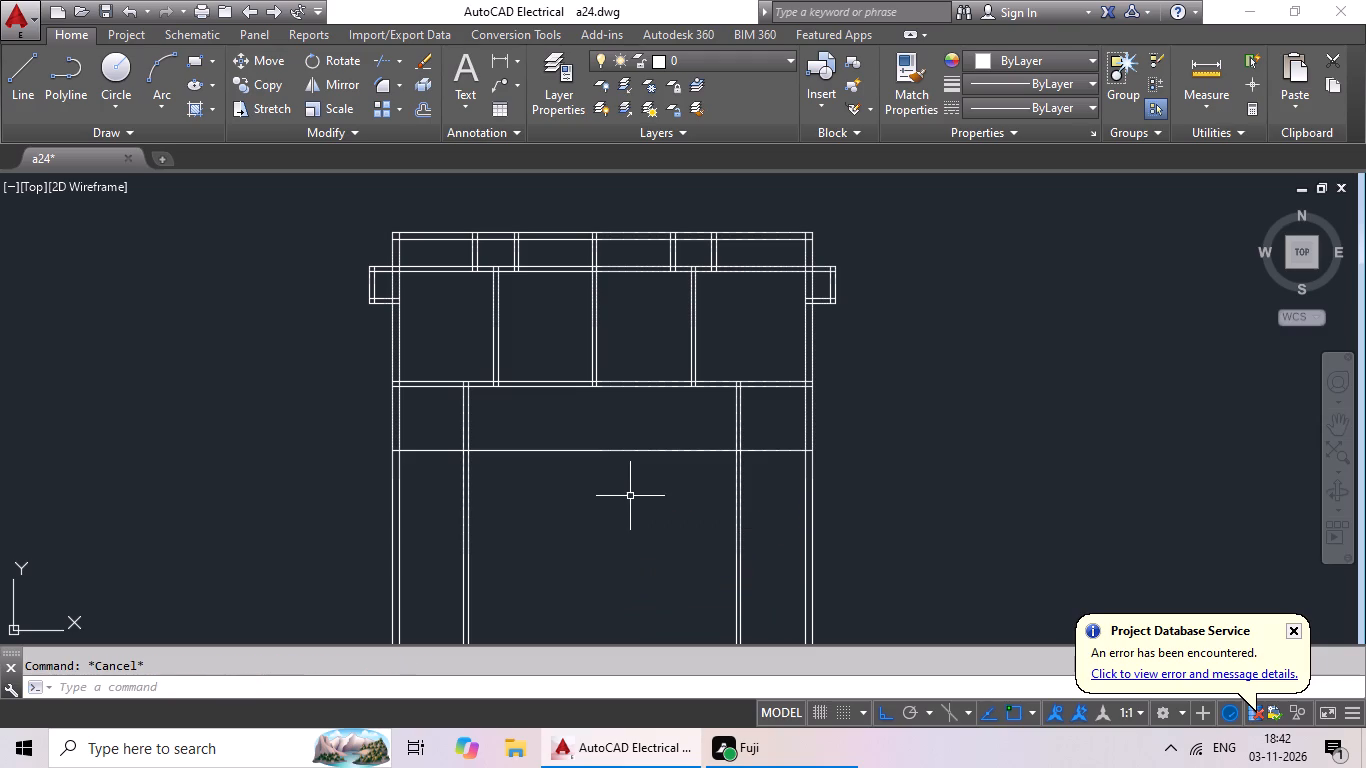
# Offset the new horizontal line 6" downward to form a double-line partition.
pyautogui.press('o')
pyautogui.press('Return')
pyautogui.write('6"')
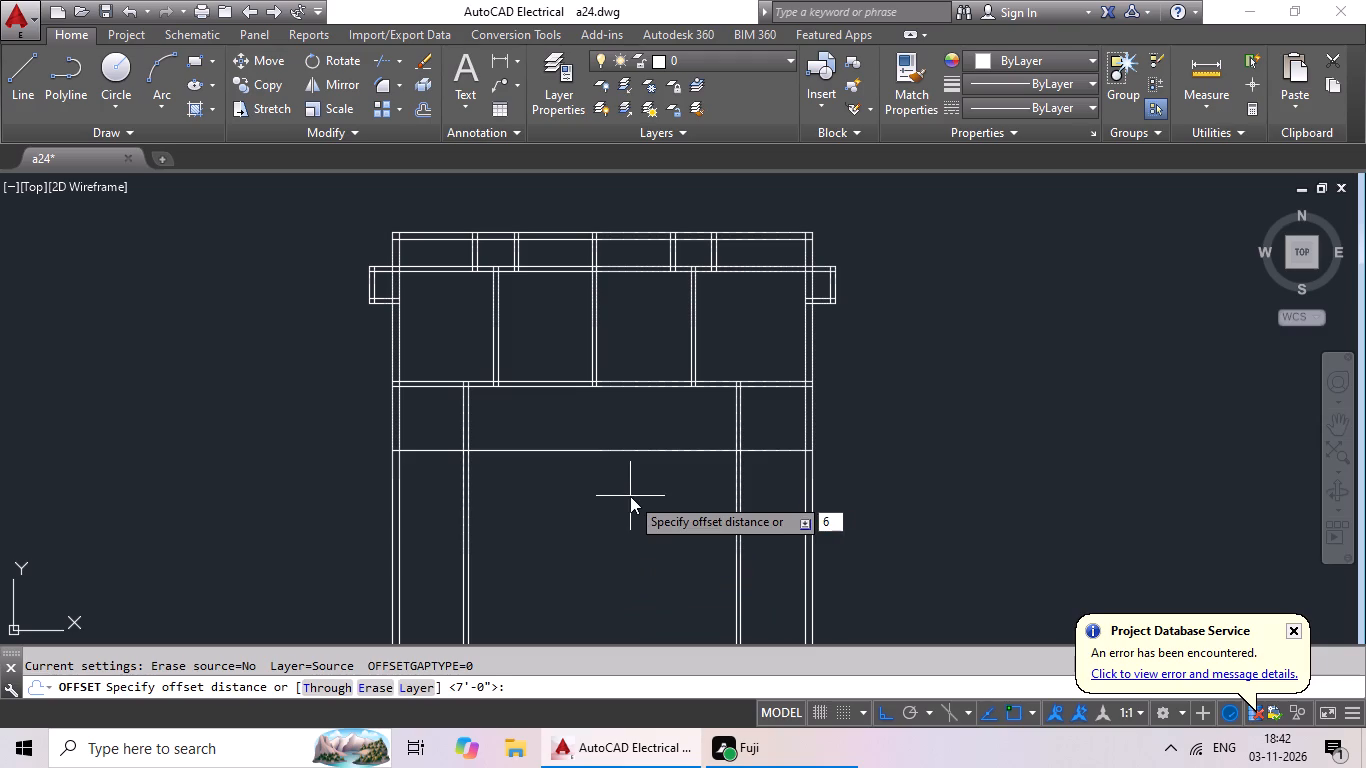
pyautogui.press('Return')
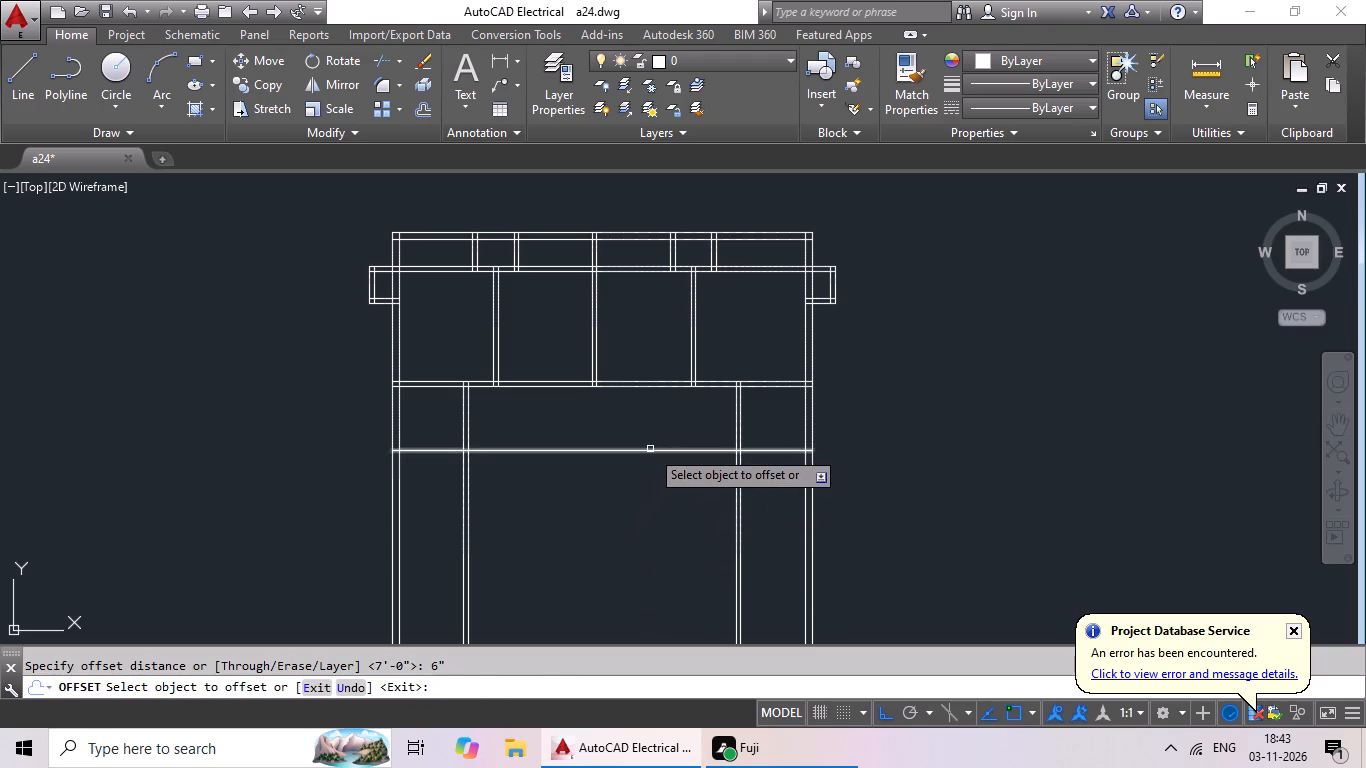
pyautogui.moveTo(650, 449); pyautogui.dragTo(646, 460)
pyautogui.click(634, 510)
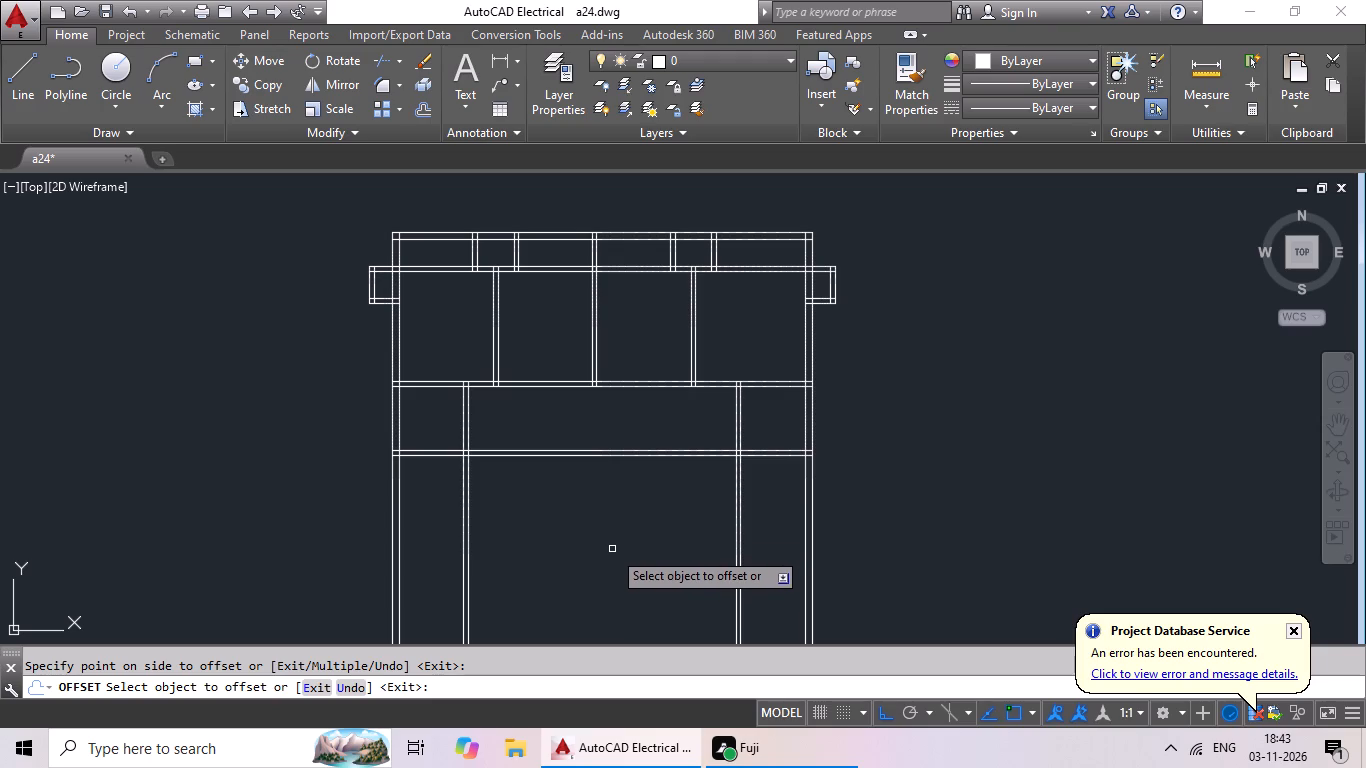
pyautogui.moveTo(610, 549); pyautogui.dragTo(552, 560, button='middle')
pyautogui.middleClick(552, 560)
pyautogui.scroll(2, 550, 529)
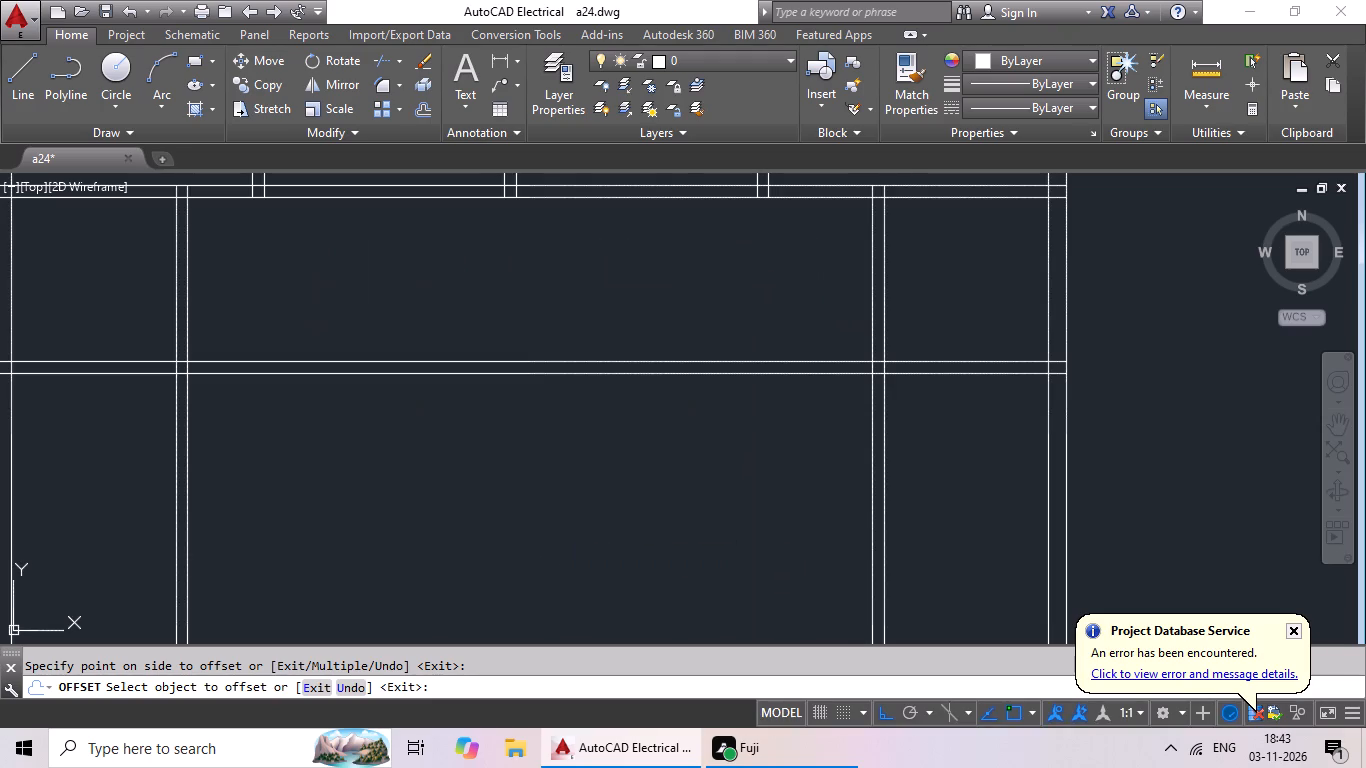
pyautogui.press('Escape')
pyautogui.press('Escape')
pyautogui.press('Escape')
pyautogui.press('Escape')
# Offset the lower line of the newest horizontal partition 4'6" downward.
pyautogui.press('o')
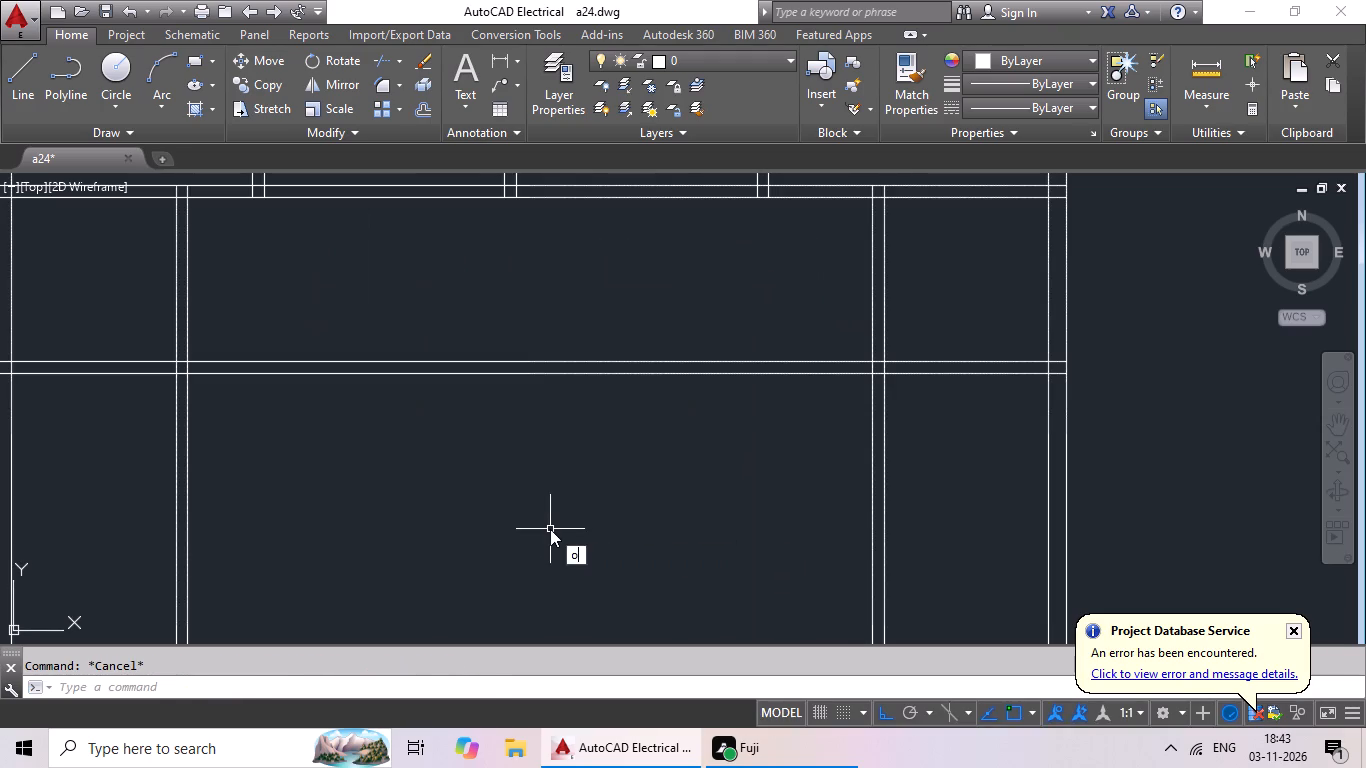
pyautogui.press('Return')
pyautogui.write('4\'6"')
pyautogui.press('Return')
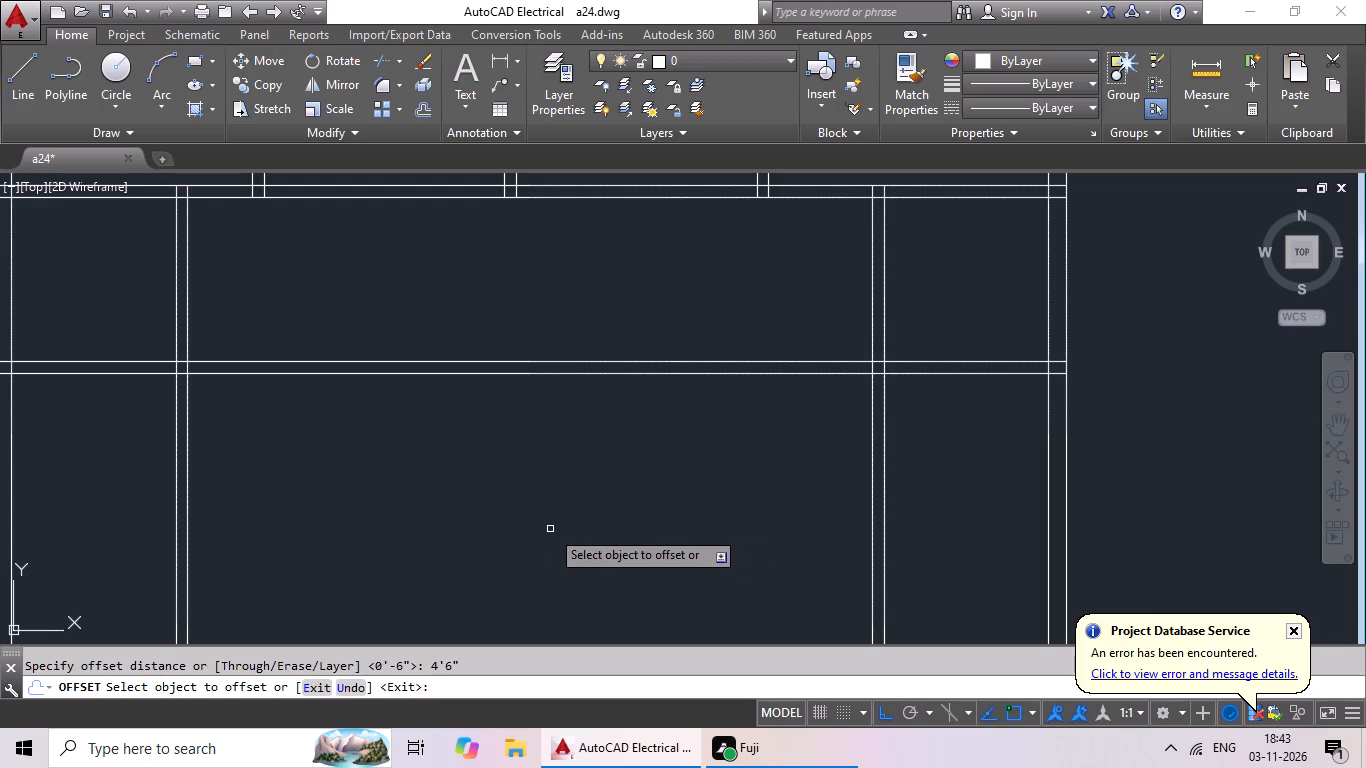
pyautogui.click(624, 373)
pyautogui.click(609, 472)
pyautogui.scroll(-2, 610, 490)
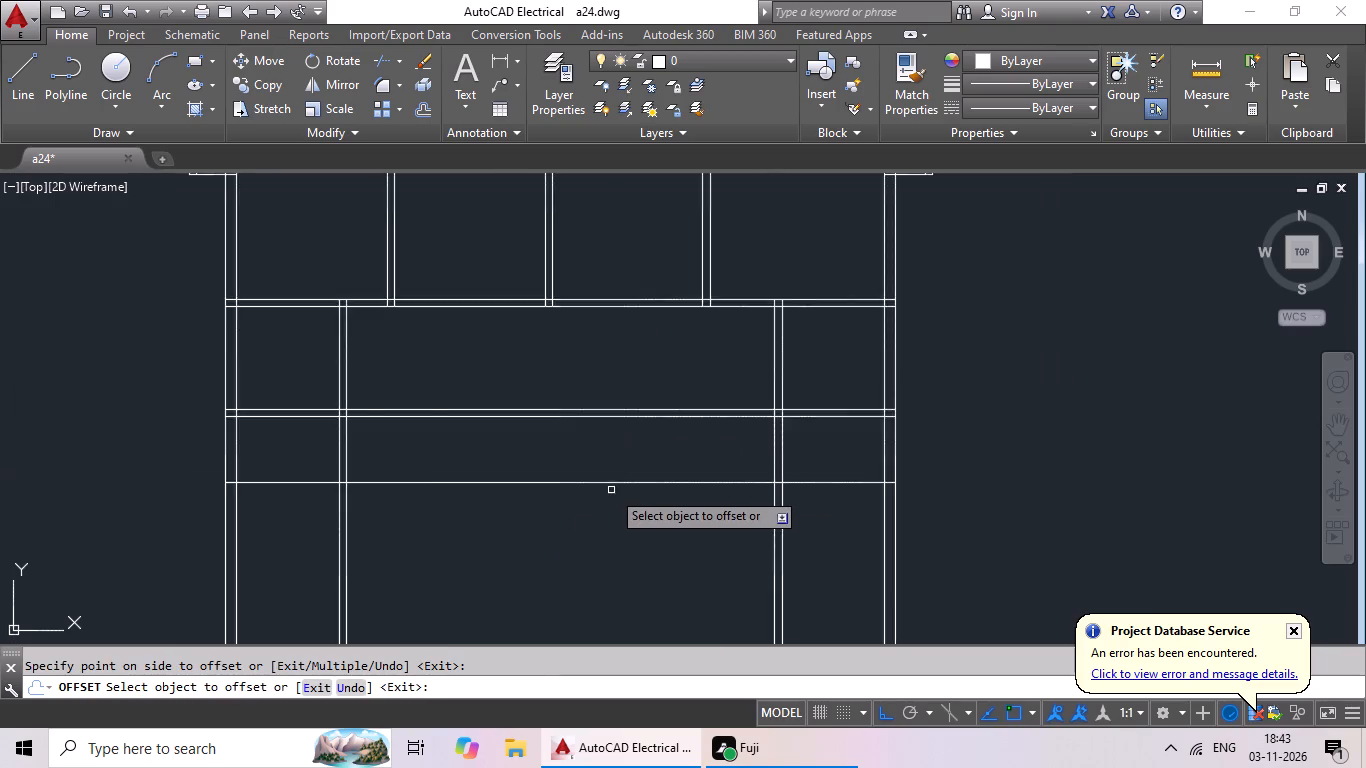
pyautogui.press('Escape')
pyautogui.press('Escape')
# Offset the lowest new horizontal line 6" downward to complete the next partition.
pyautogui.press('o')
pyautogui.press('Return')
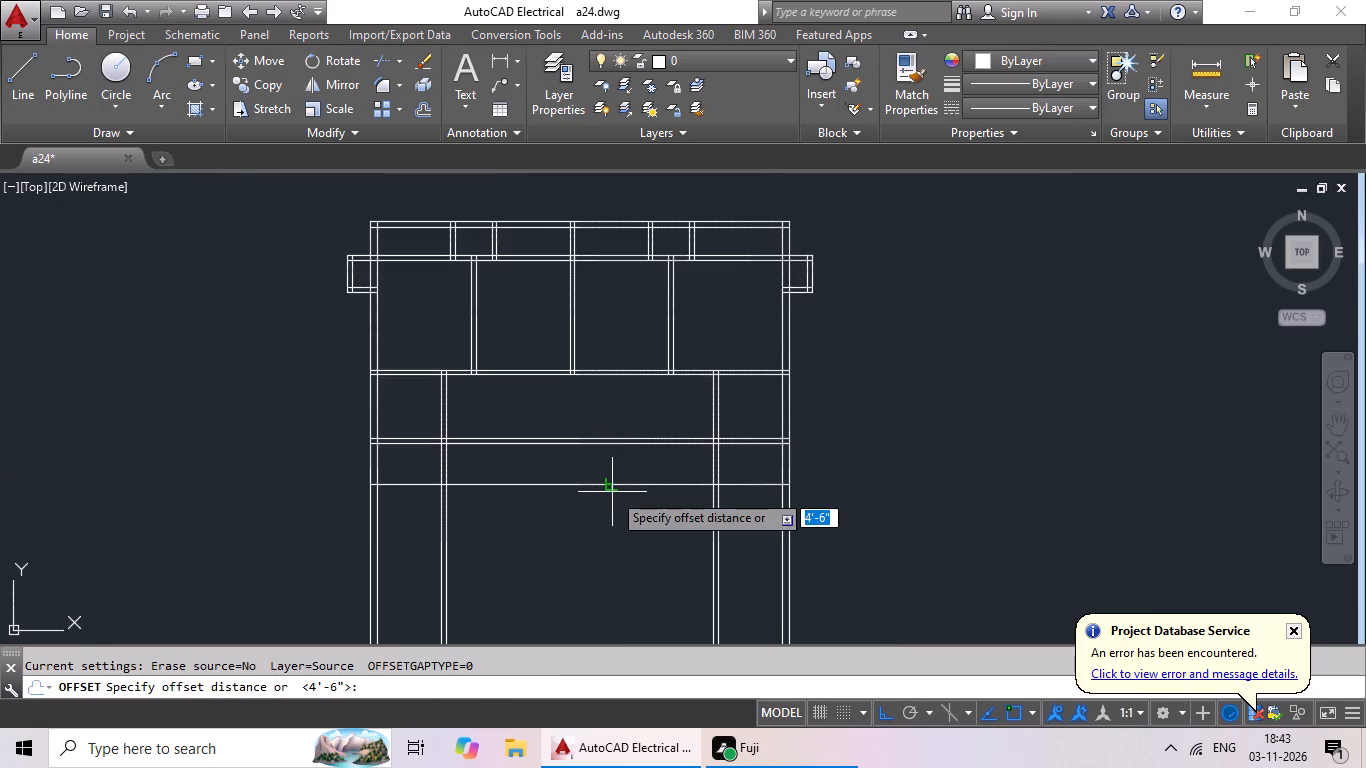
pyautogui.write('6"')
pyautogui.press('Return')
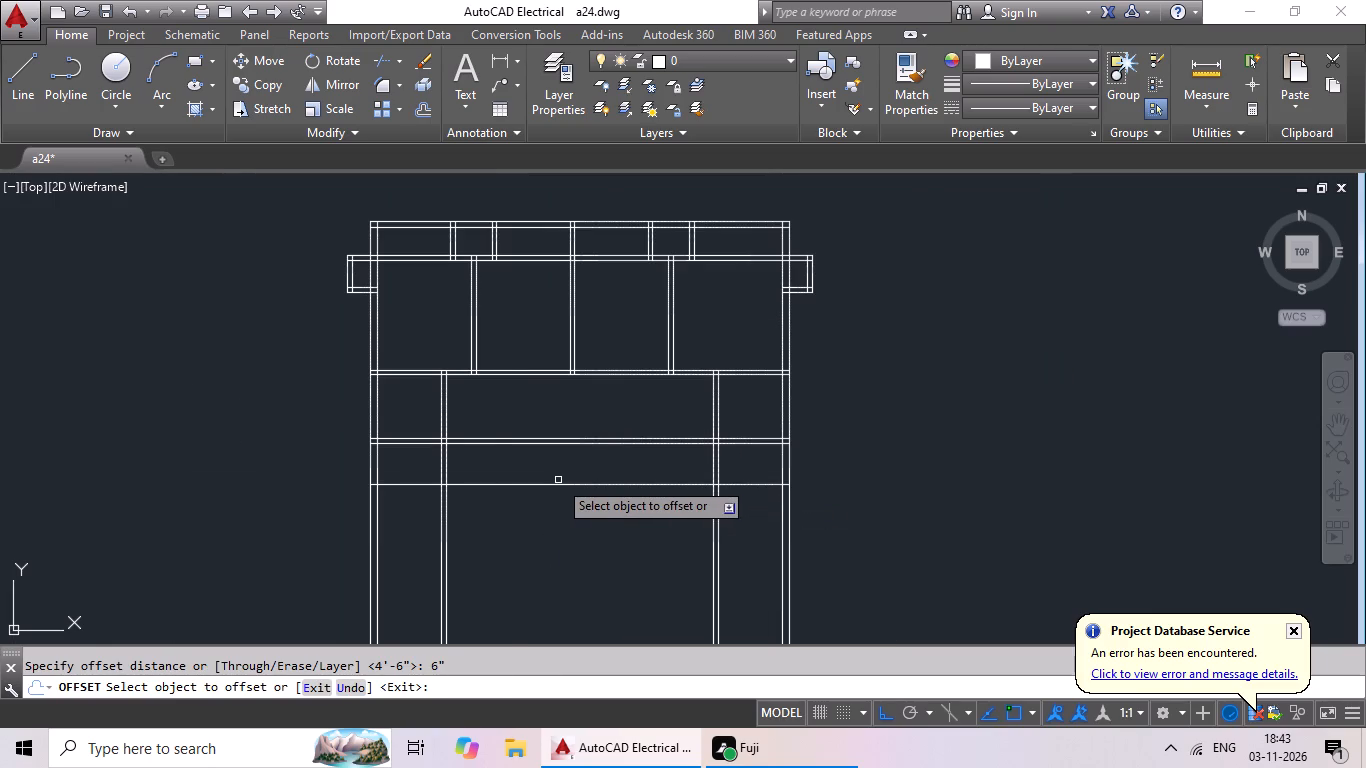
pyautogui.moveTo(558, 483); pyautogui.dragTo(553, 505)
pyautogui.click(547, 533)
pyautogui.press('Escape')
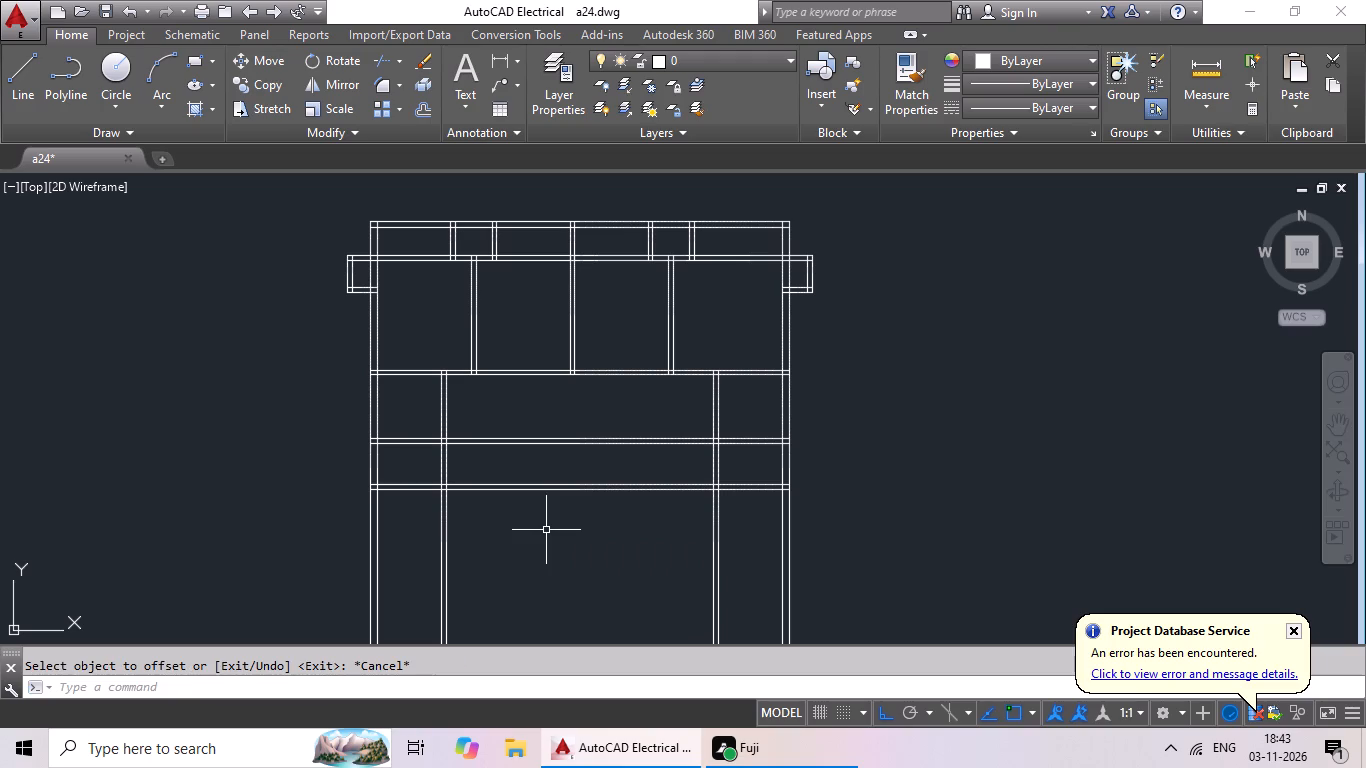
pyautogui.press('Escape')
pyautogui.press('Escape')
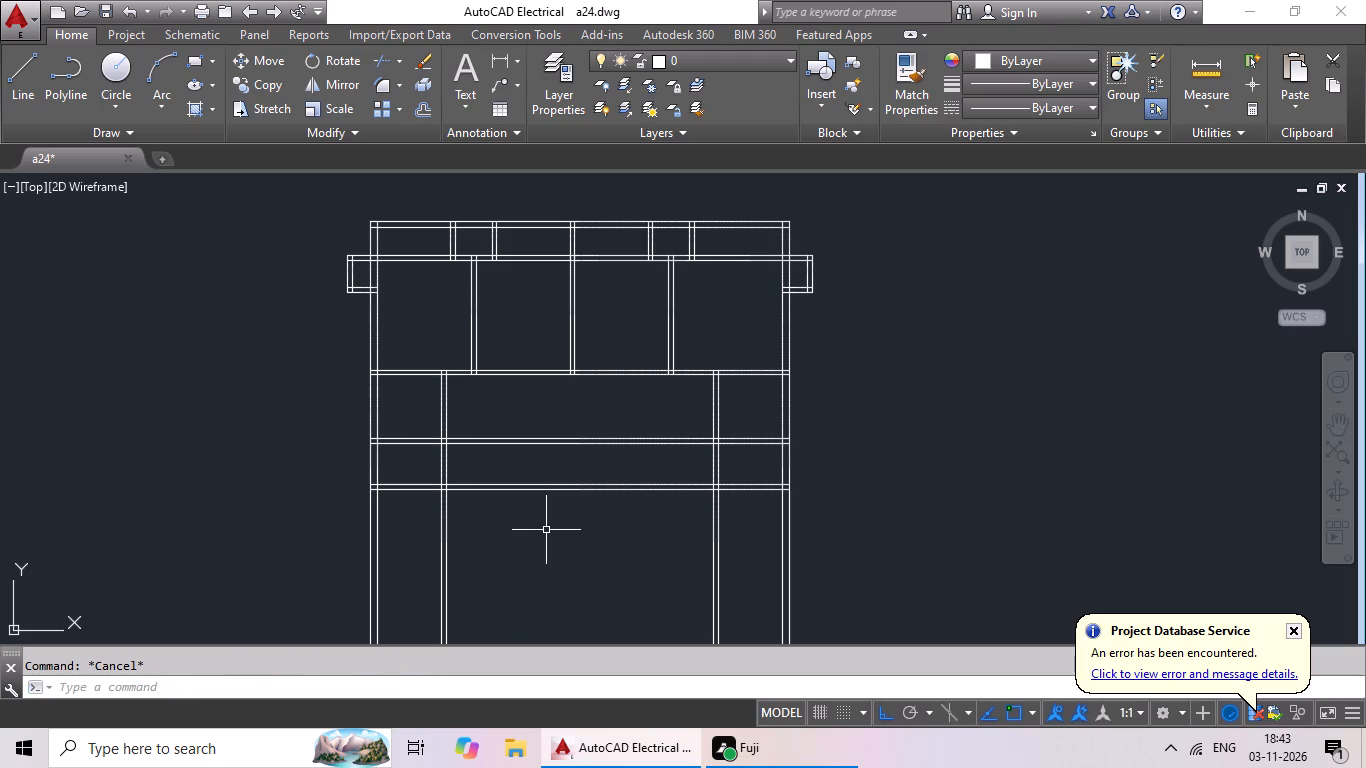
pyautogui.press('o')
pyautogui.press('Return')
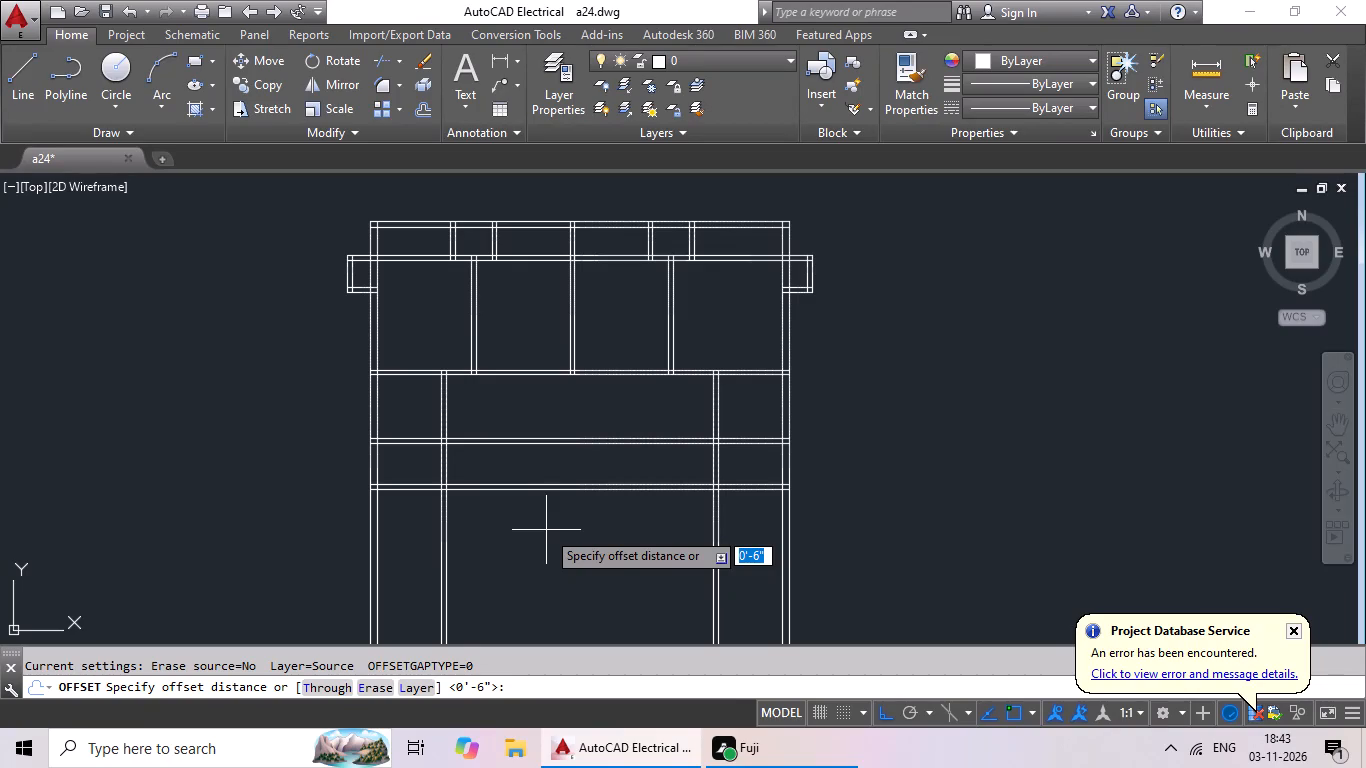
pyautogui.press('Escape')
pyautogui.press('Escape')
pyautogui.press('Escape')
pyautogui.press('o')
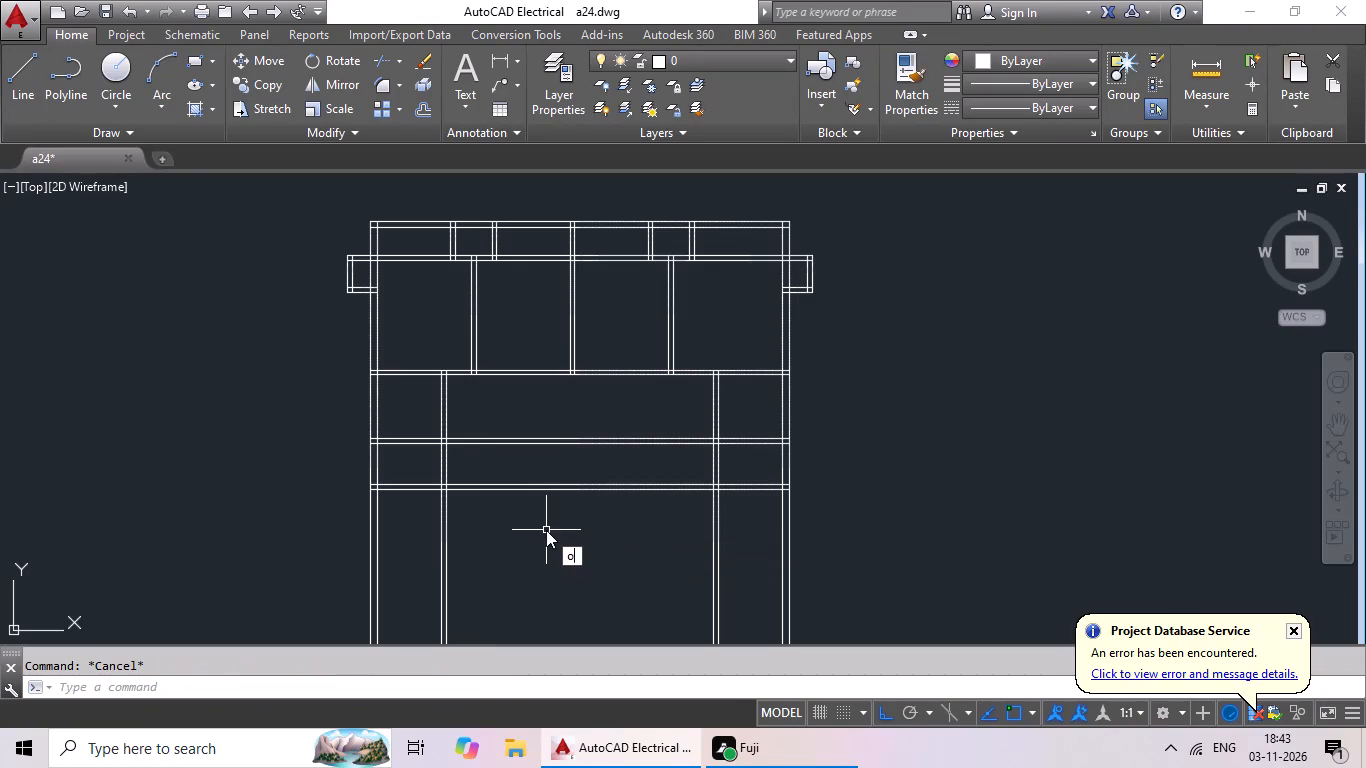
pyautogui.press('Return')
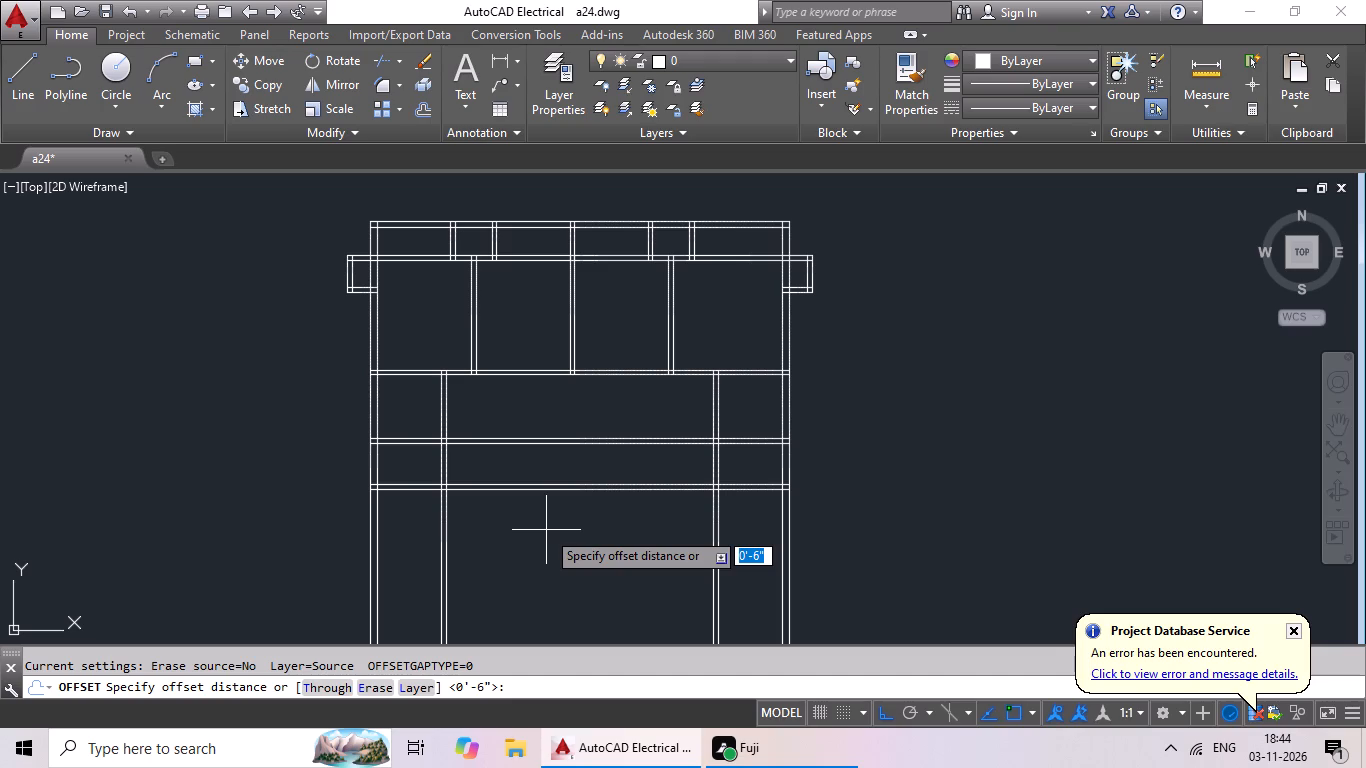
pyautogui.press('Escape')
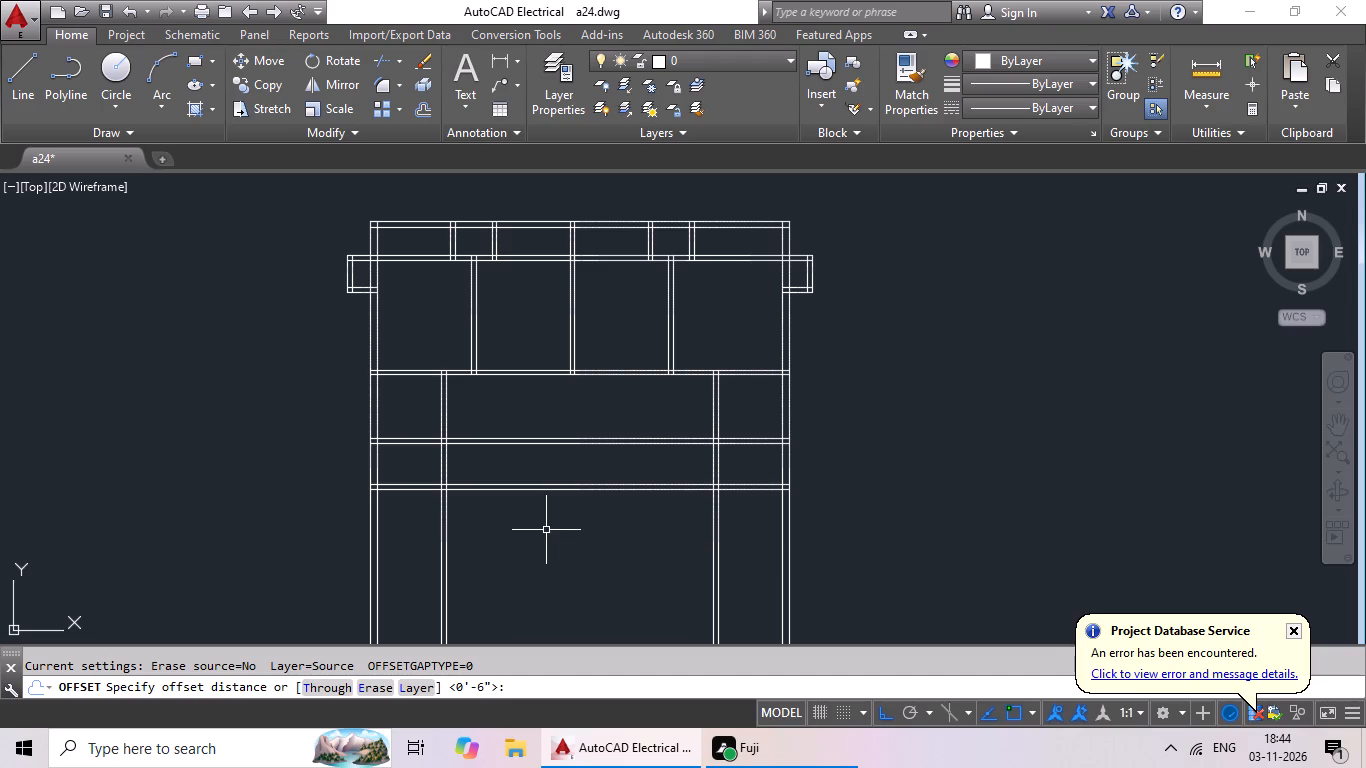
# Offset the outermost vertical wall lines on both sides of the plan 1' outward.
pyautogui.press('o')
pyautogui.press('Return')
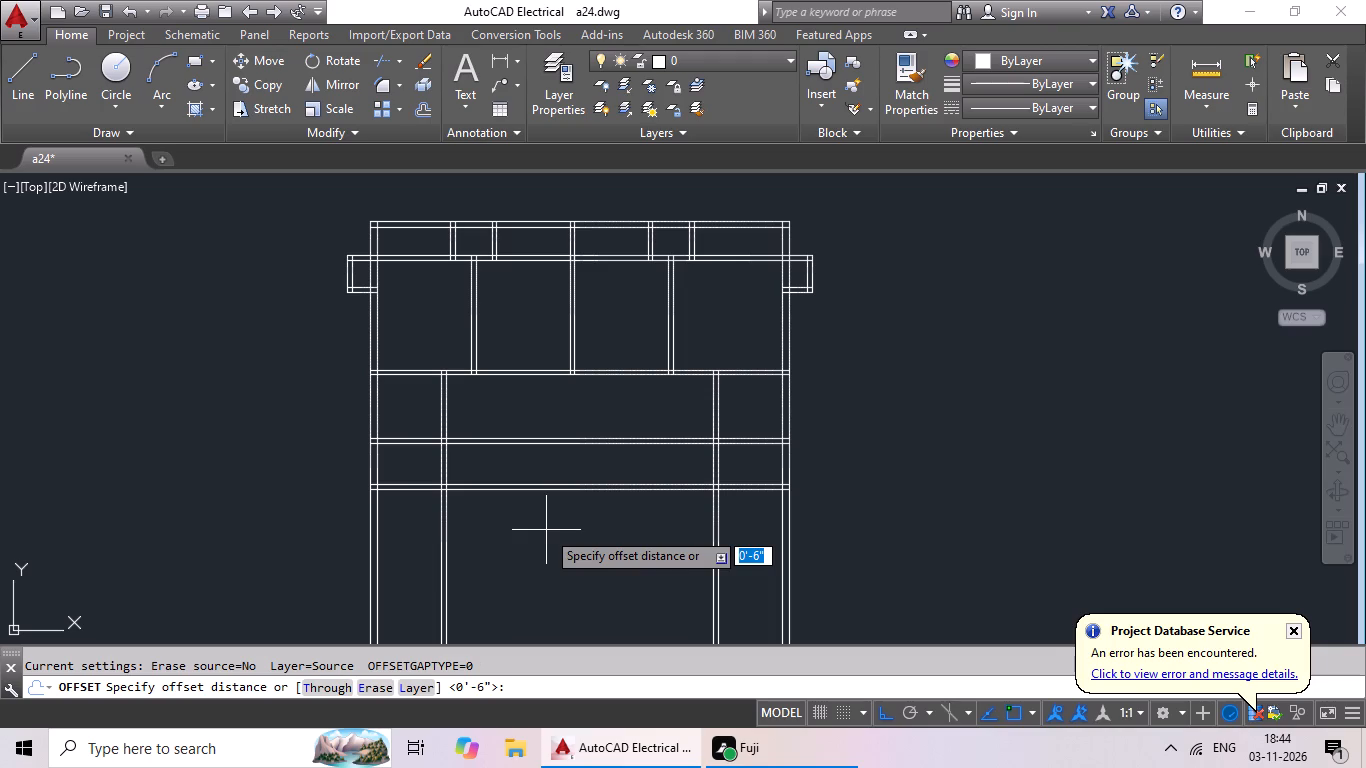
pyautogui.press('1')
pyautogui.press("'")
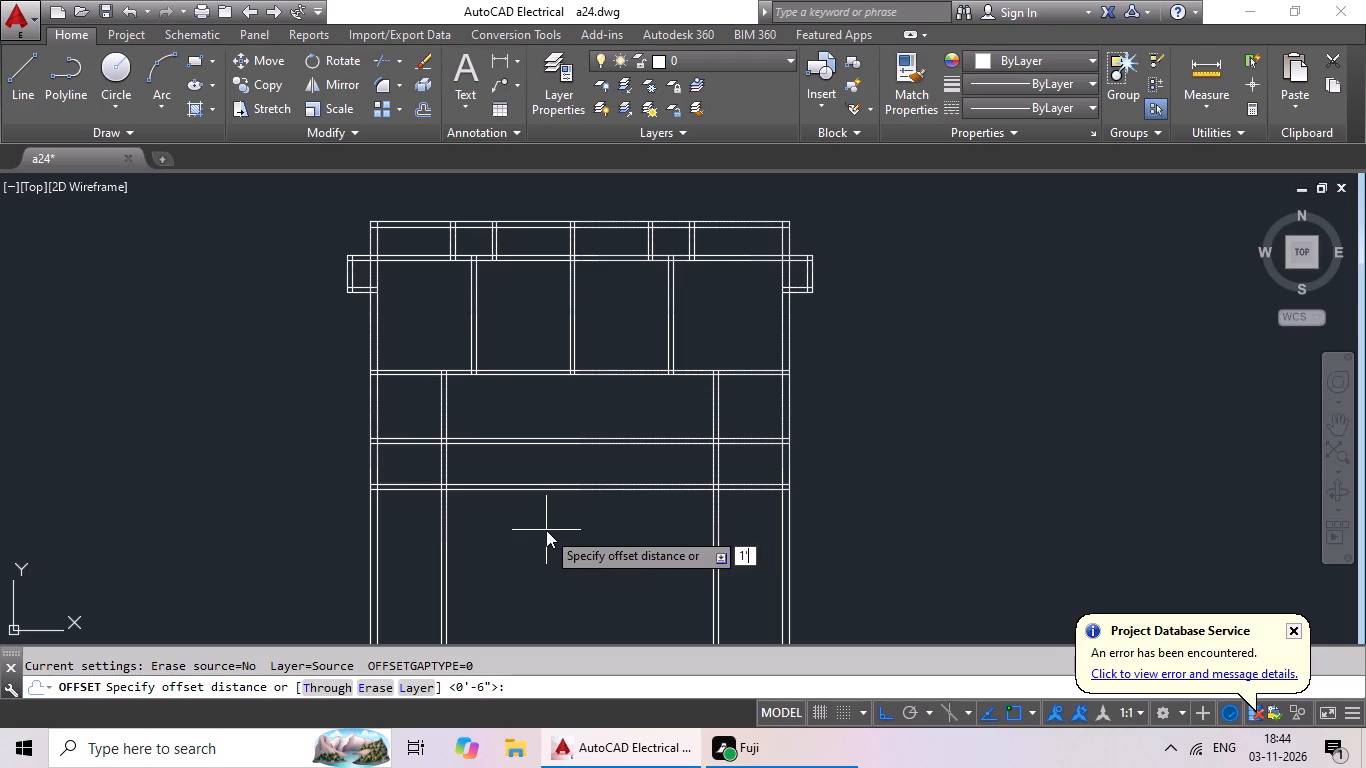
pyautogui.press('Return')
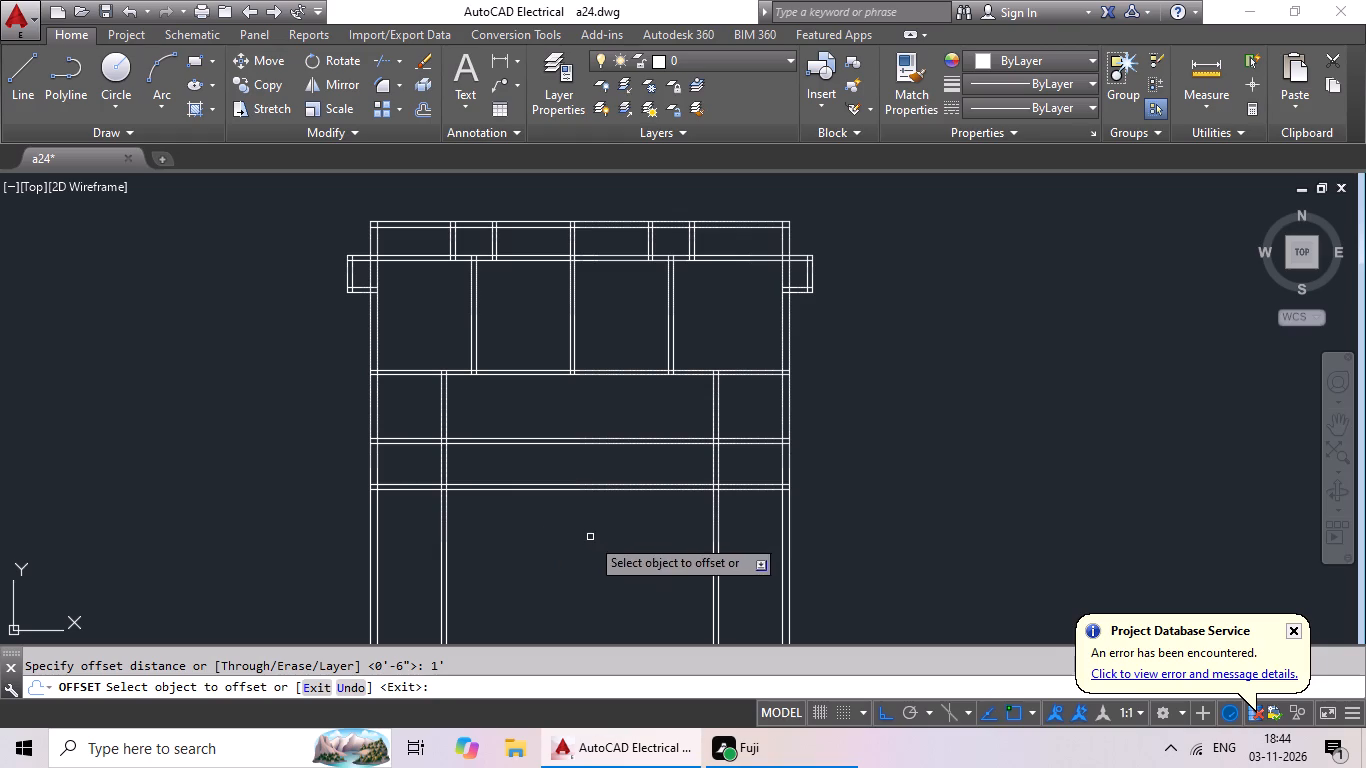
pyautogui.moveTo(791, 460); pyautogui.dragTo(1068, 452)
pyautogui.click(1086, 446)
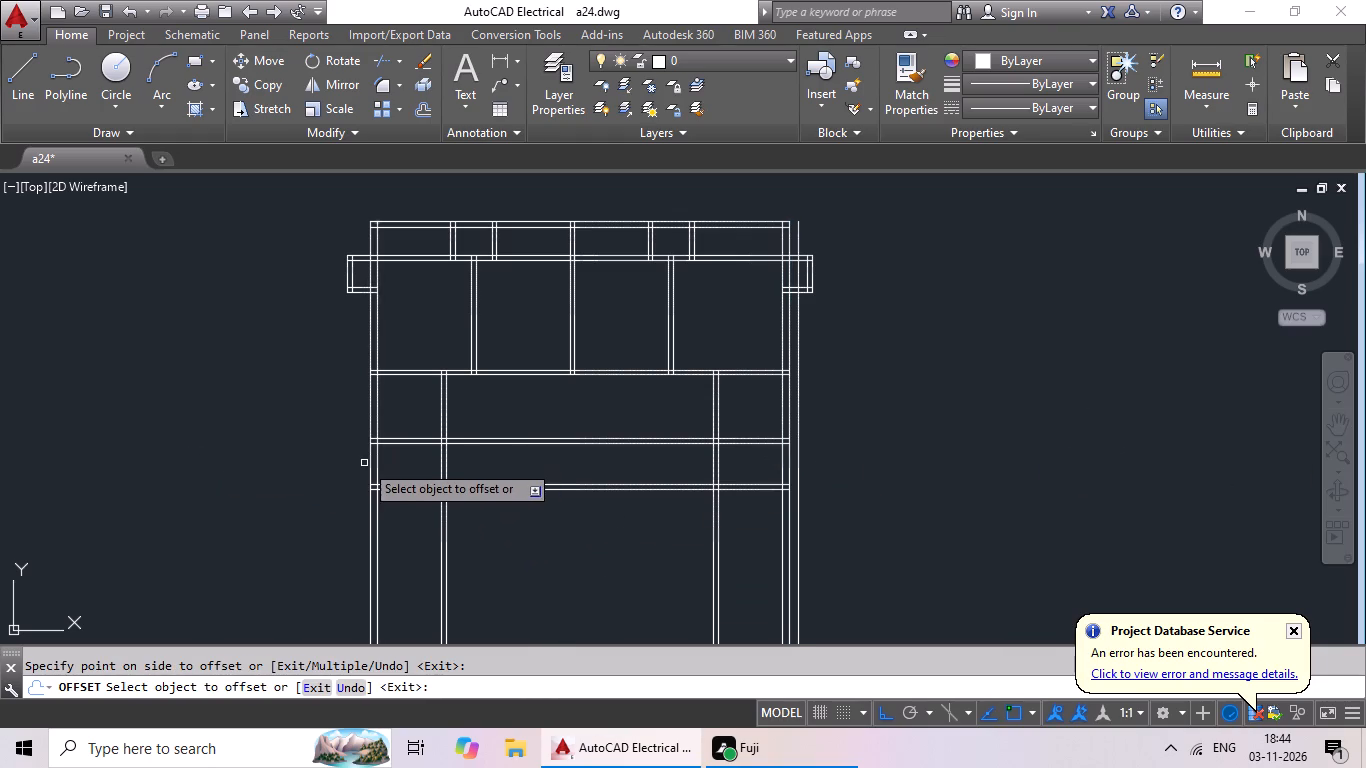
pyautogui.moveTo(368, 455); pyautogui.dragTo(159, 460)
pyautogui.click(159, 460)
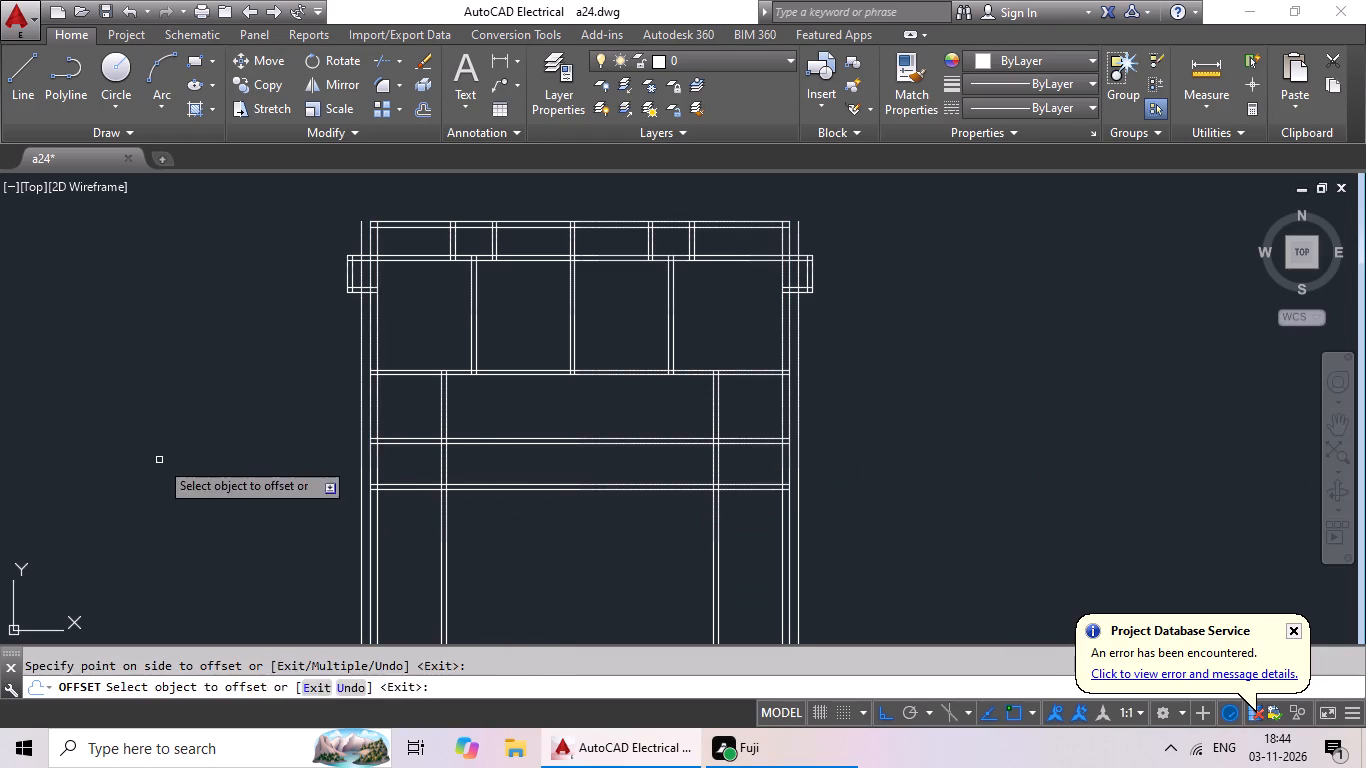
pyautogui.press('Escape')
# Trim the new left side line back to the bottom edge of the left projection.
pyautogui.write('tr')
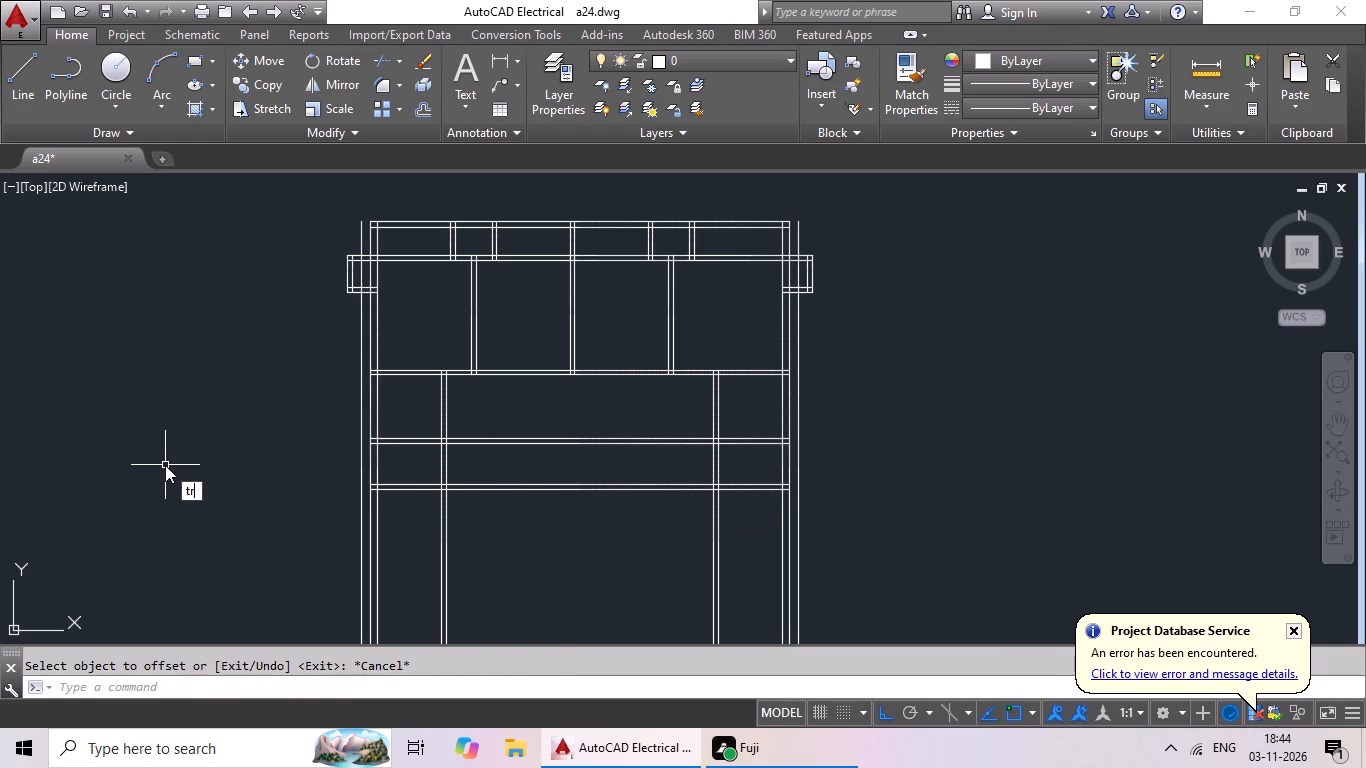
pyautogui.press('space')
pyautogui.press('space')
pyautogui.scroll(6, 349, 277)
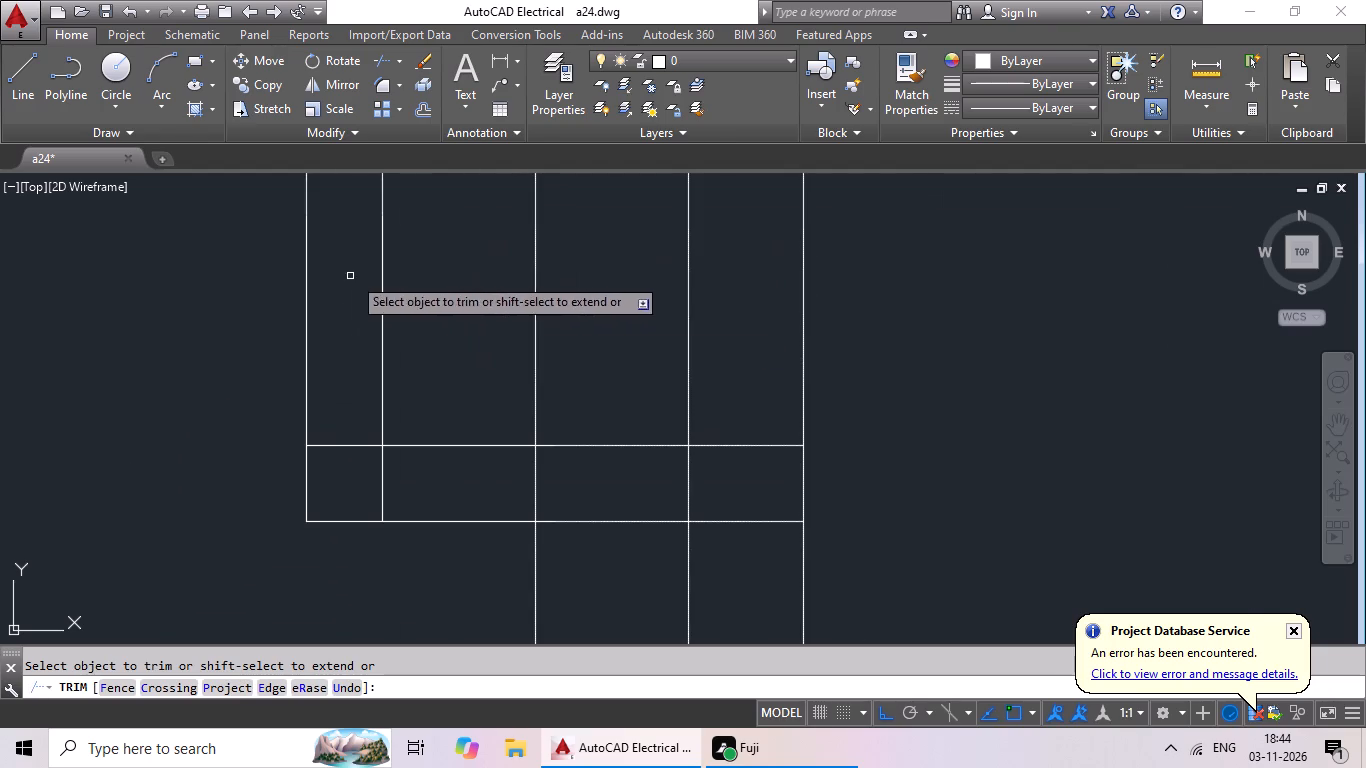
pyautogui.scroll(1, 581, 410)
pyautogui.moveTo(629, 306); pyautogui.dragTo(455, 396)
pyautogui.click(455, 397)
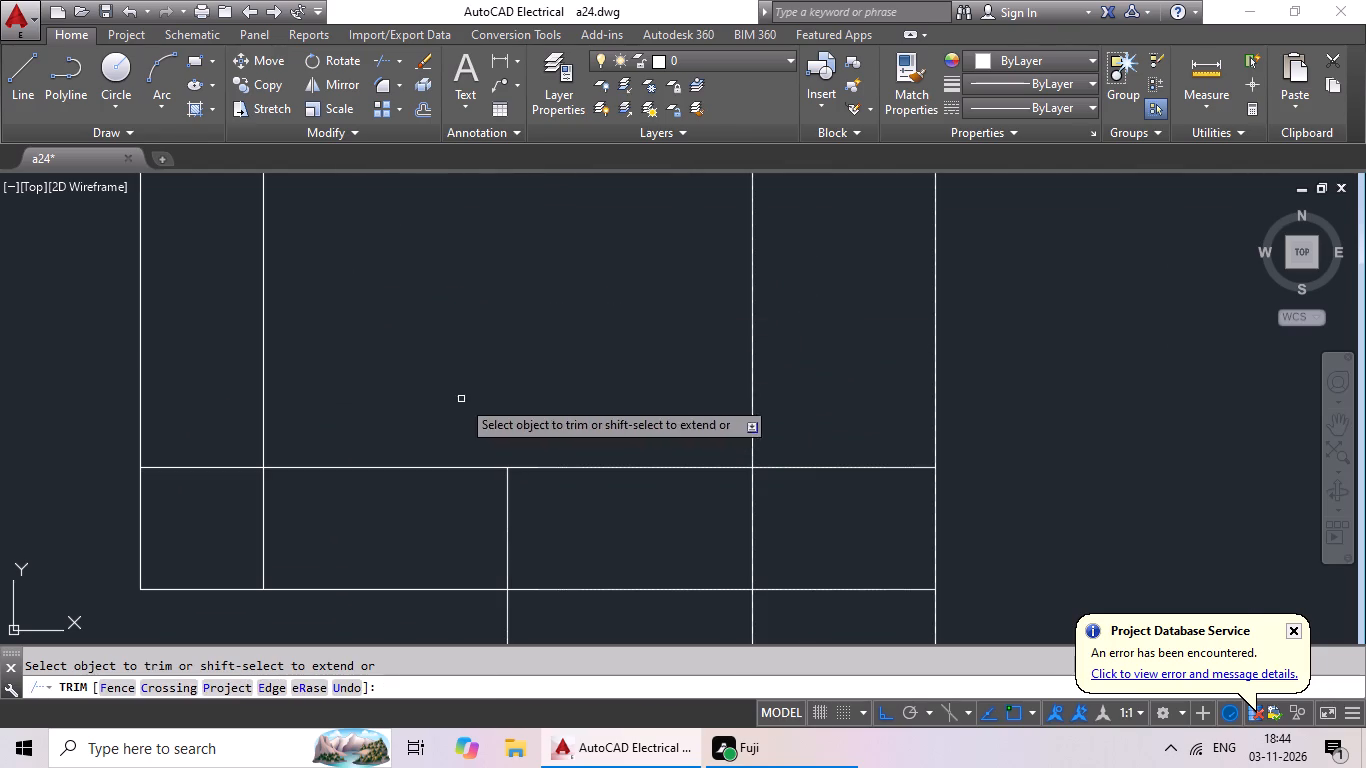
pyautogui.moveTo(548, 491); pyautogui.dragTo(451, 535)
pyautogui.moveTo(449, 536); pyautogui.dragTo(460, 530)
pyautogui.scroll(-4, 539, 500)
pyautogui.moveTo(541, 525); pyautogui.dragTo(341, 449, button='middle')
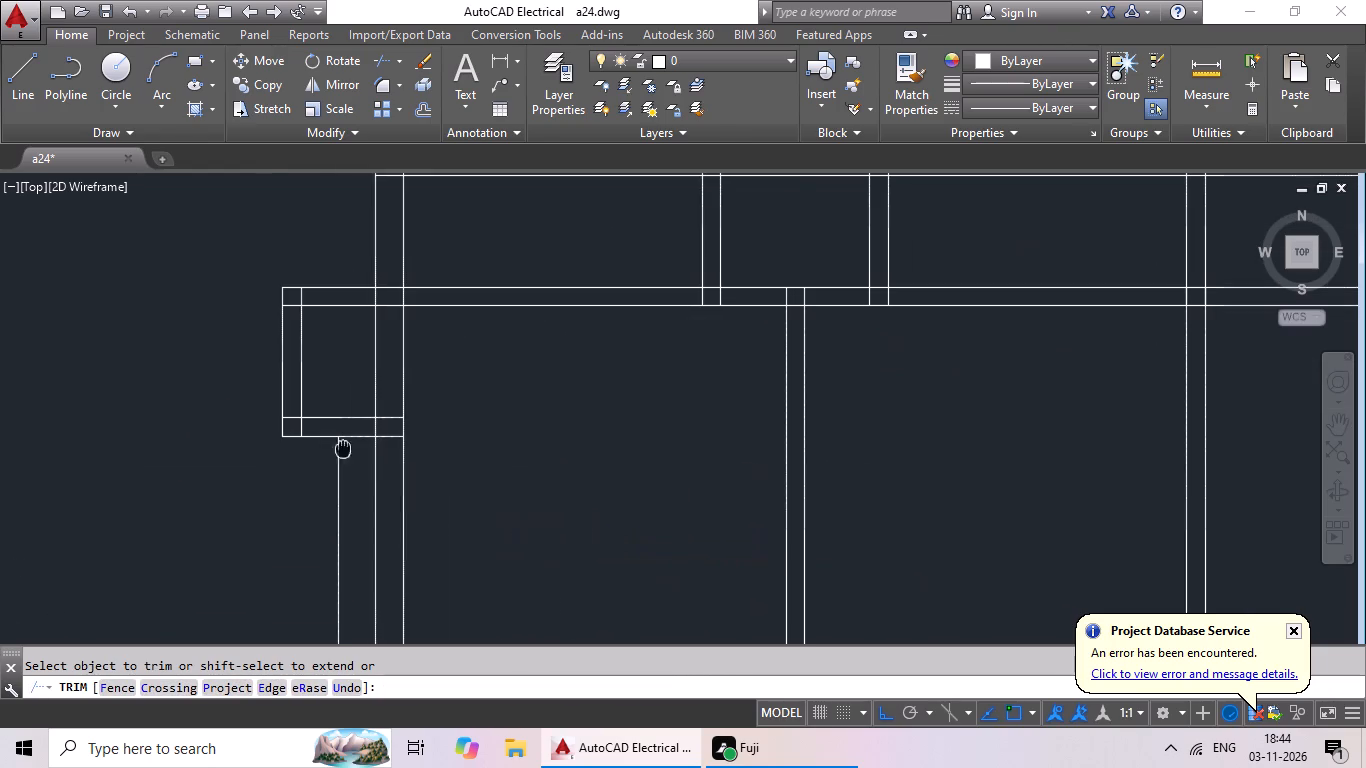
# Trim the new right side line back to the bottom edge of the right projection.
pyautogui.moveTo(914, 462); pyautogui.dragTo(282, 496, button='middle')
pyautogui.moveTo(683, 502); pyautogui.dragTo(0, 343, button='middle')
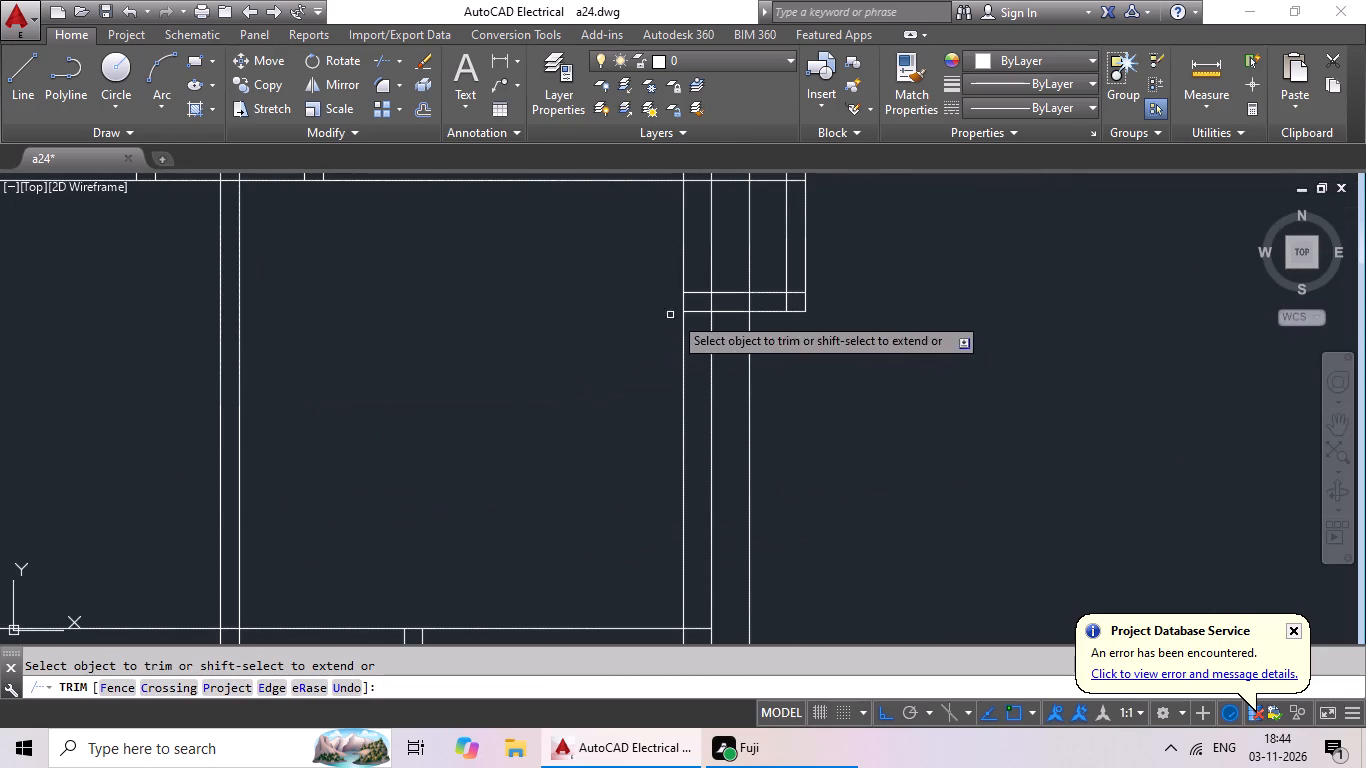
pyautogui.scroll(6, 752, 278)
pyautogui.moveTo(835, 271); pyautogui.dragTo(531, 437)
pyautogui.moveTo(535, 433); pyautogui.dragTo(552, 427)
pyautogui.scroll(-3, 766, 438)
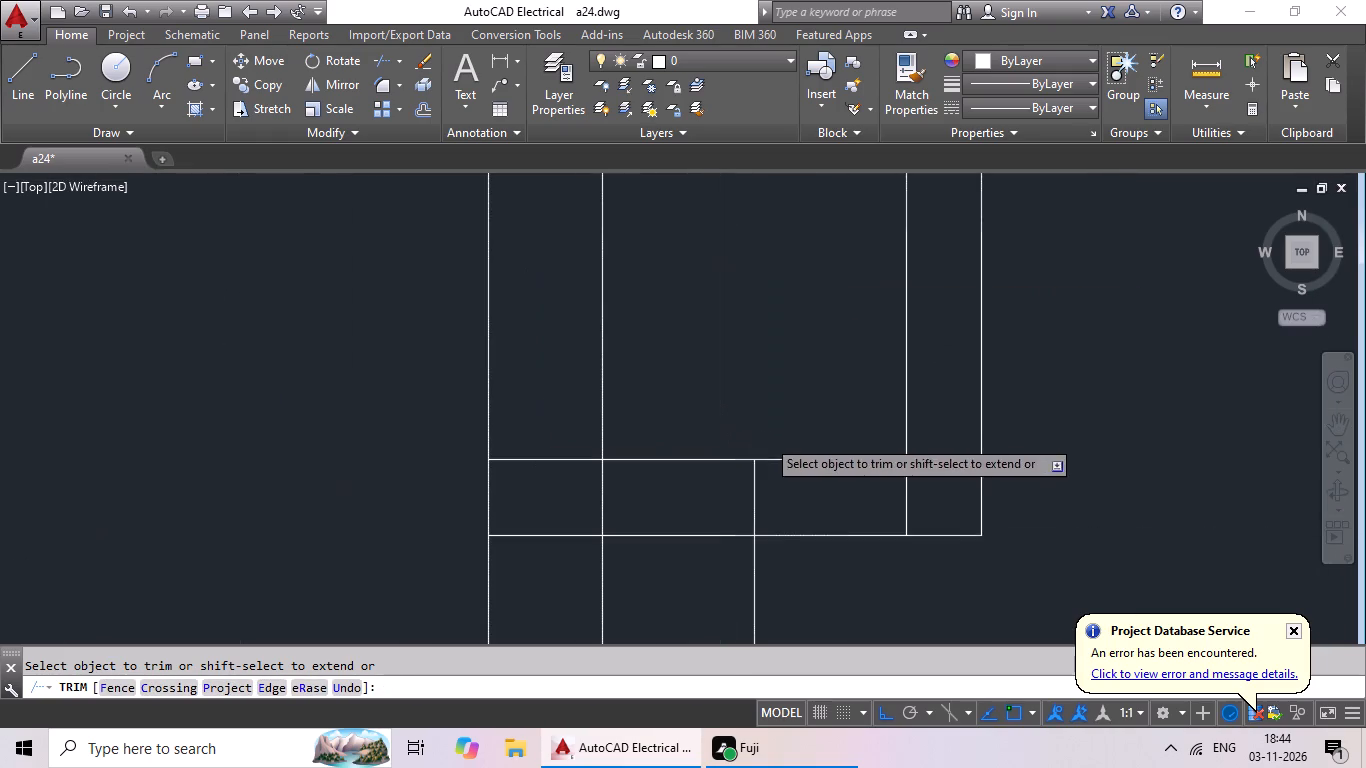
pyautogui.scroll(2, 764, 507)
pyautogui.moveTo(803, 454); pyautogui.dragTo(656, 525)
pyautogui.moveTo(660, 521); pyautogui.dragTo(671, 513)
pyautogui.scroll(-4, 722, 460)
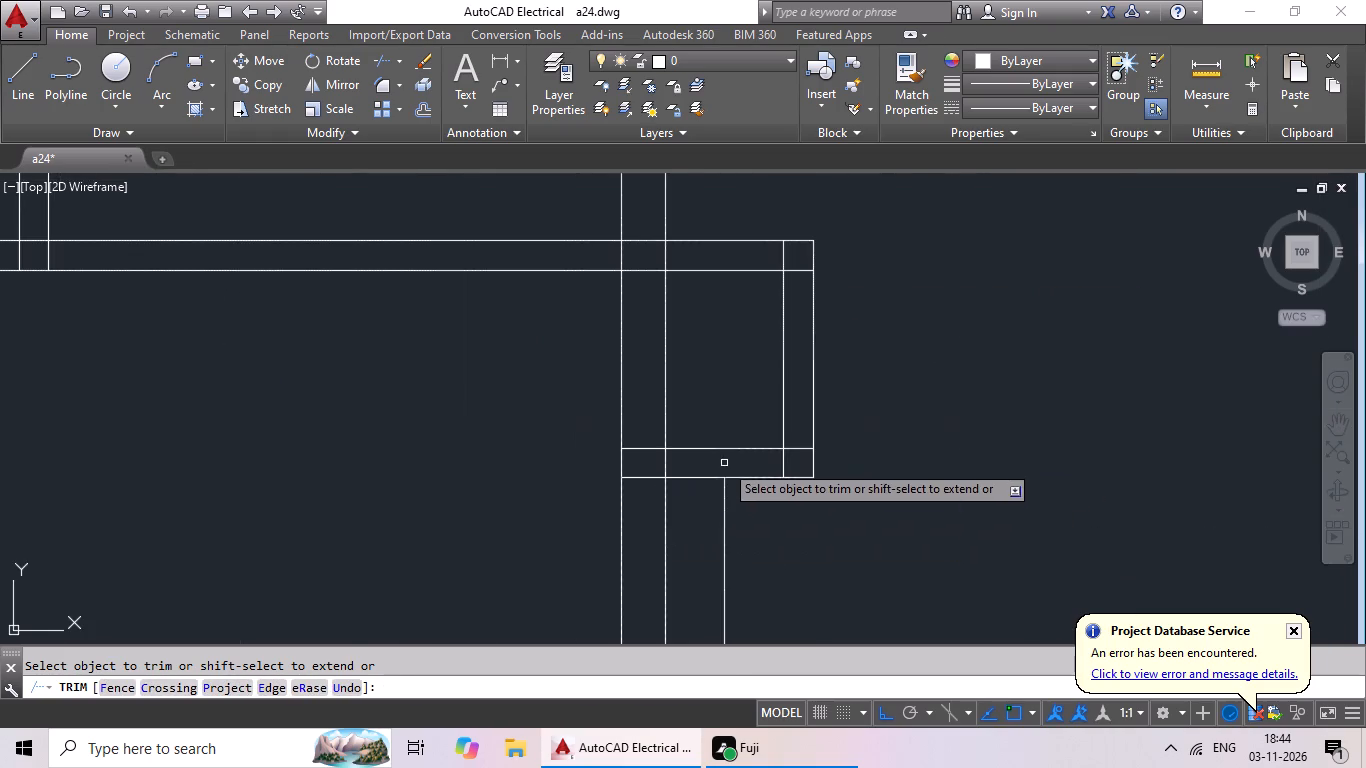
pyautogui.moveTo(737, 530); pyautogui.dragTo(779, 377, button='middle')
pyautogui.scroll(-3, 783, 383)
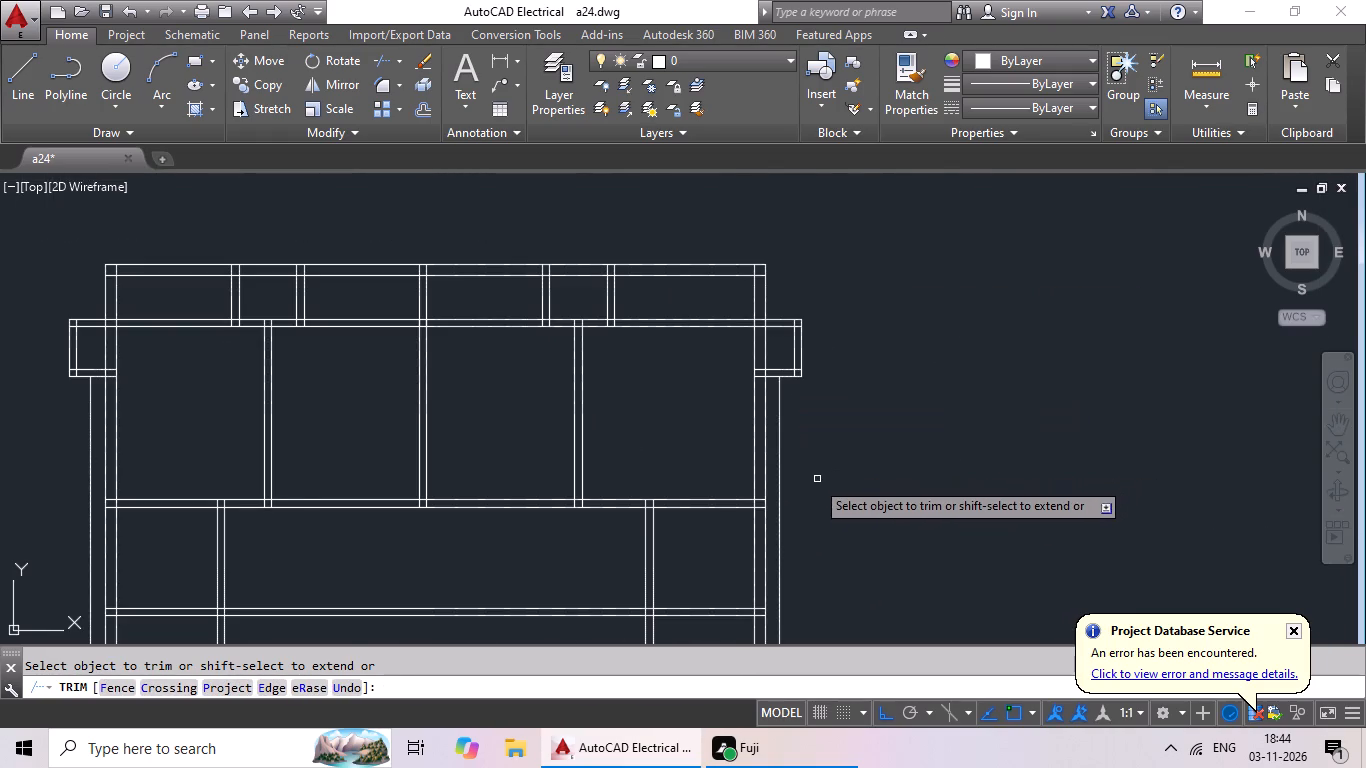
pyautogui.press('Escape')
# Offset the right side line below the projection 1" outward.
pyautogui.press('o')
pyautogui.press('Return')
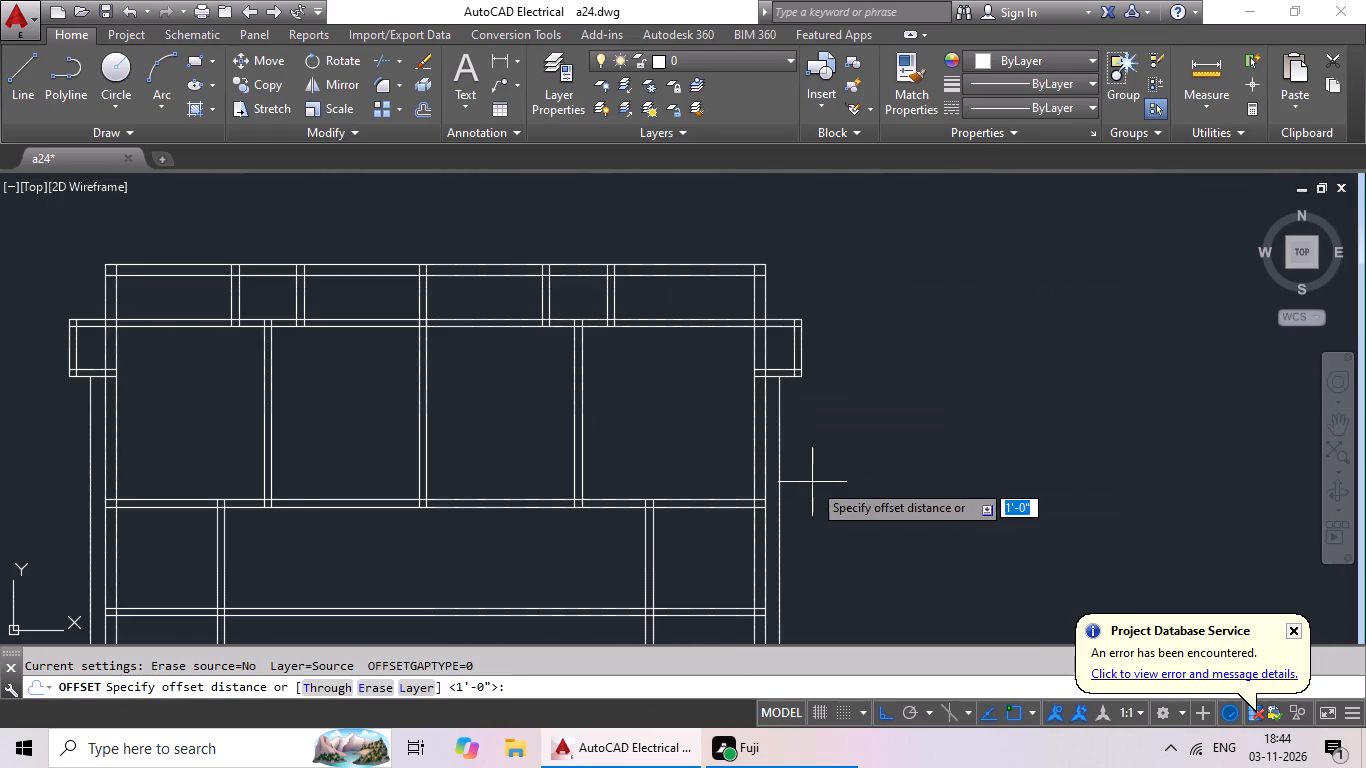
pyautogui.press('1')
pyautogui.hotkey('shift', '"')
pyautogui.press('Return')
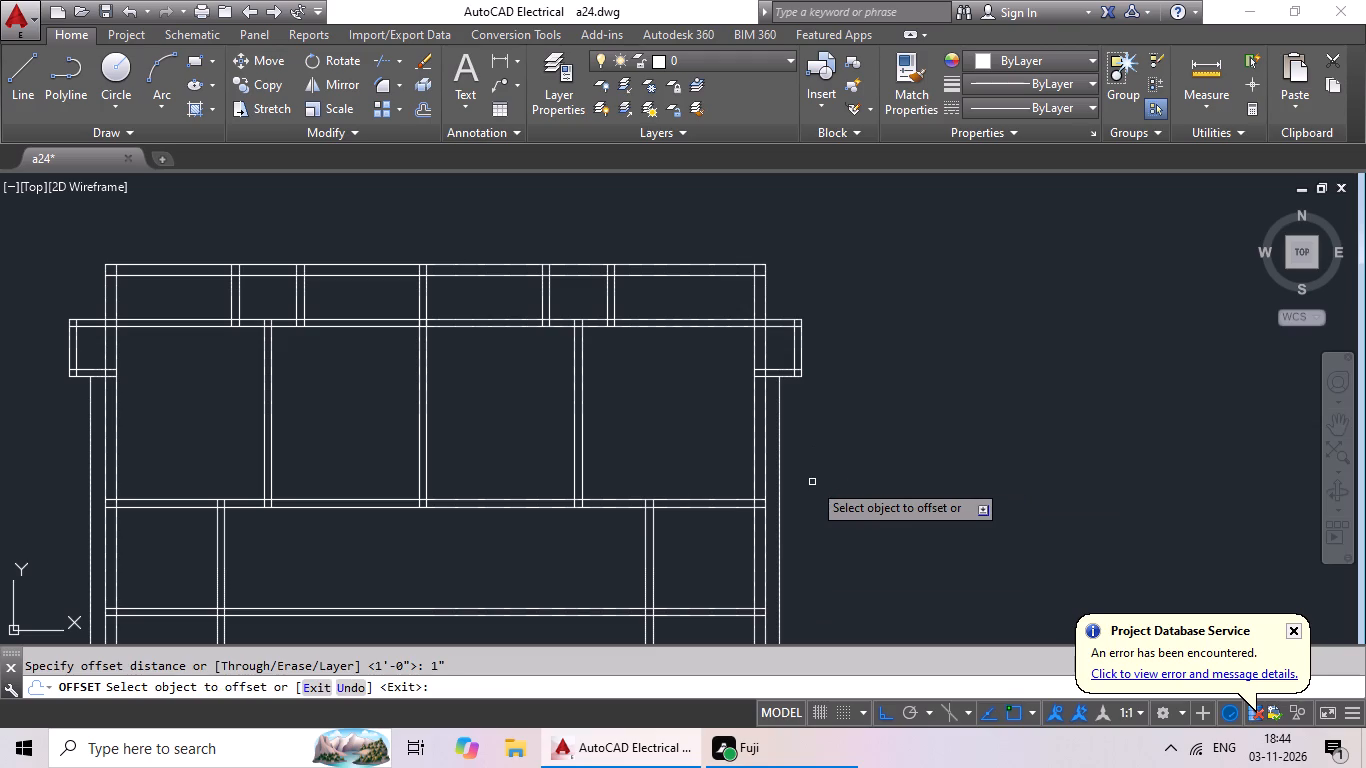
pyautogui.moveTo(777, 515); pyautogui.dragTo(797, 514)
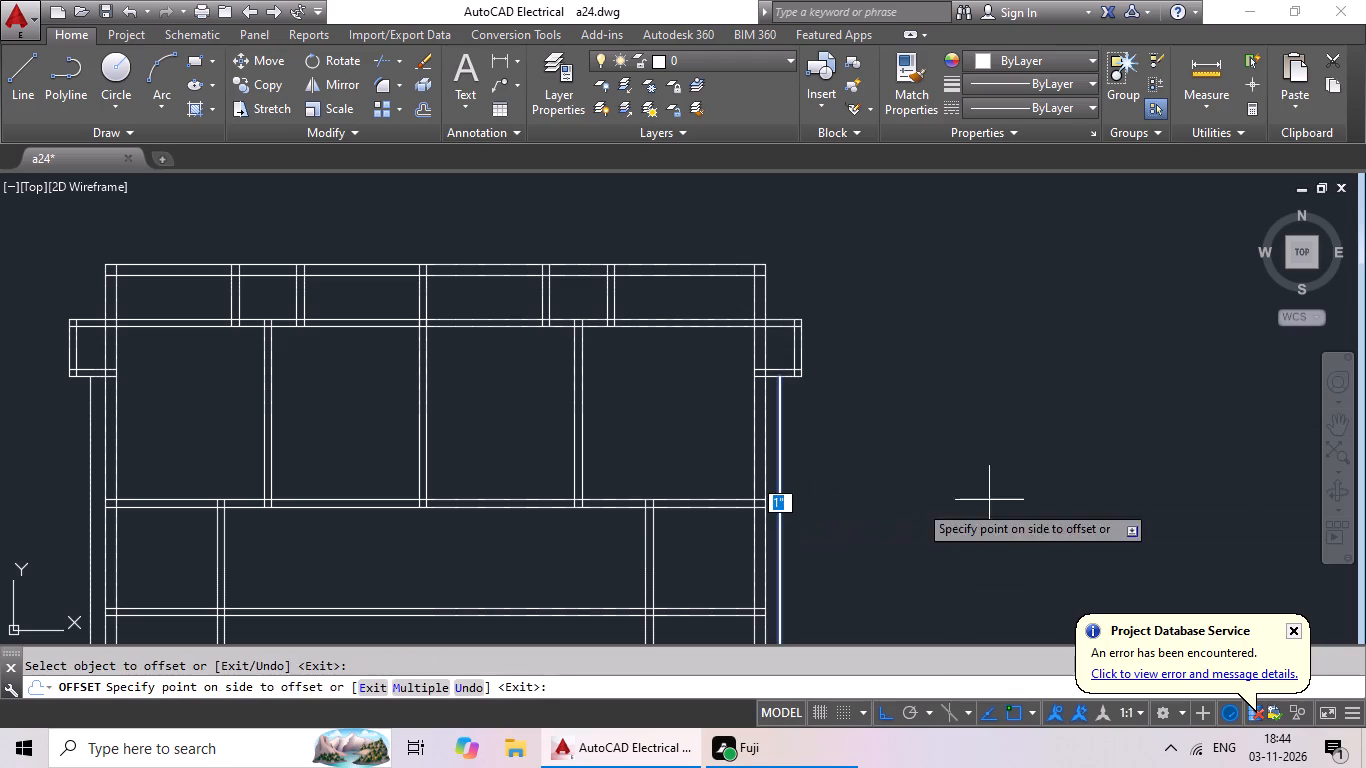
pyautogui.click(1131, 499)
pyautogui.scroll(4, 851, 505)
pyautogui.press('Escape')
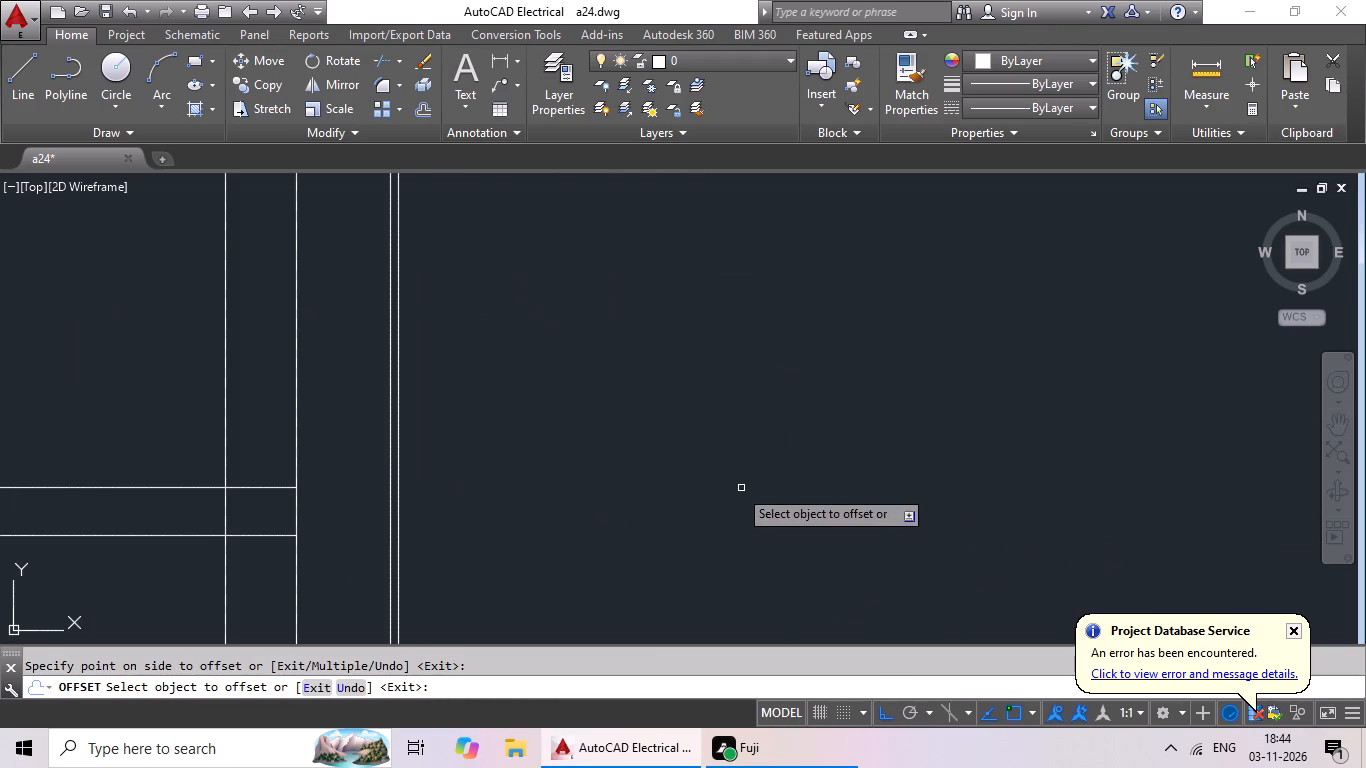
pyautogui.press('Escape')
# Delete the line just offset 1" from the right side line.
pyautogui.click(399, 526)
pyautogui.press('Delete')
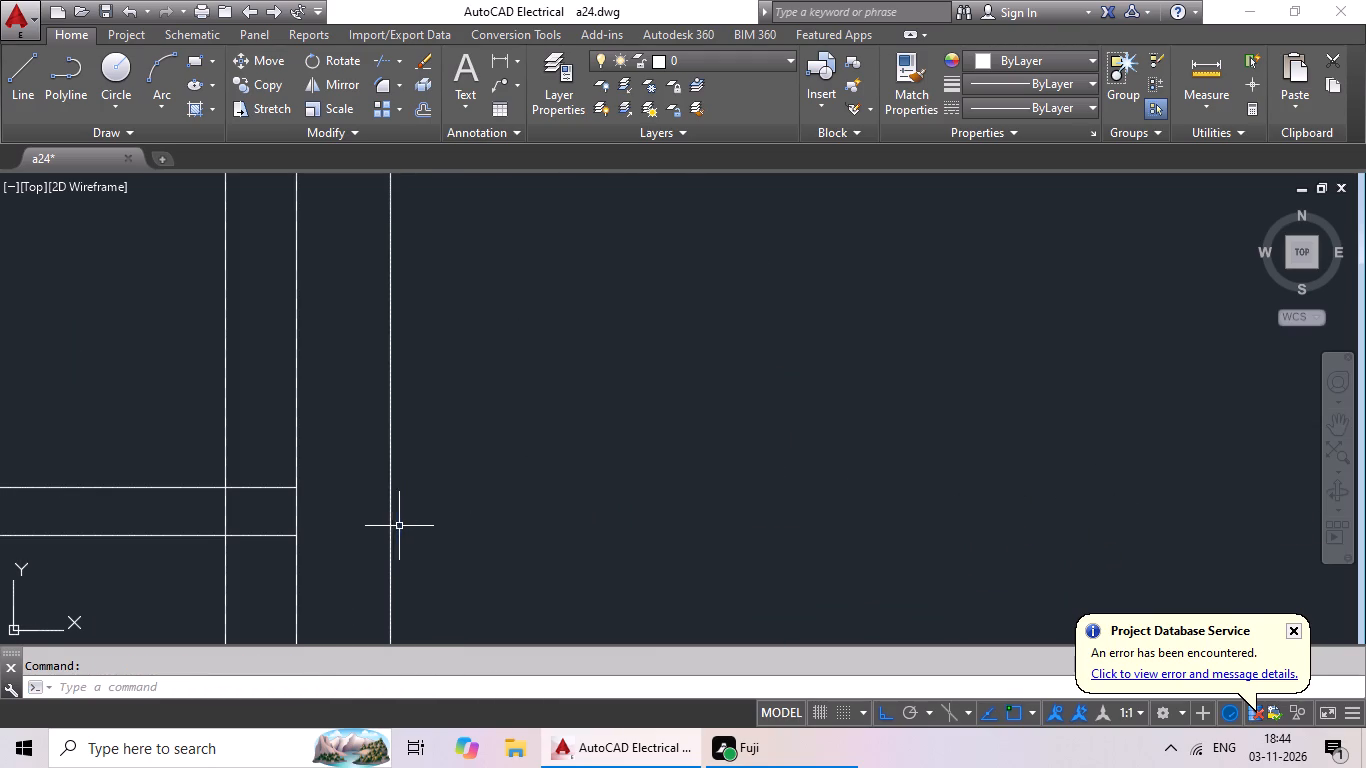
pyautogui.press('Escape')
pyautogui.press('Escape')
# Offset the side lines beneath both projections 6" outward to form double lines along each side.
pyautogui.press('o')
pyautogui.press('Return')
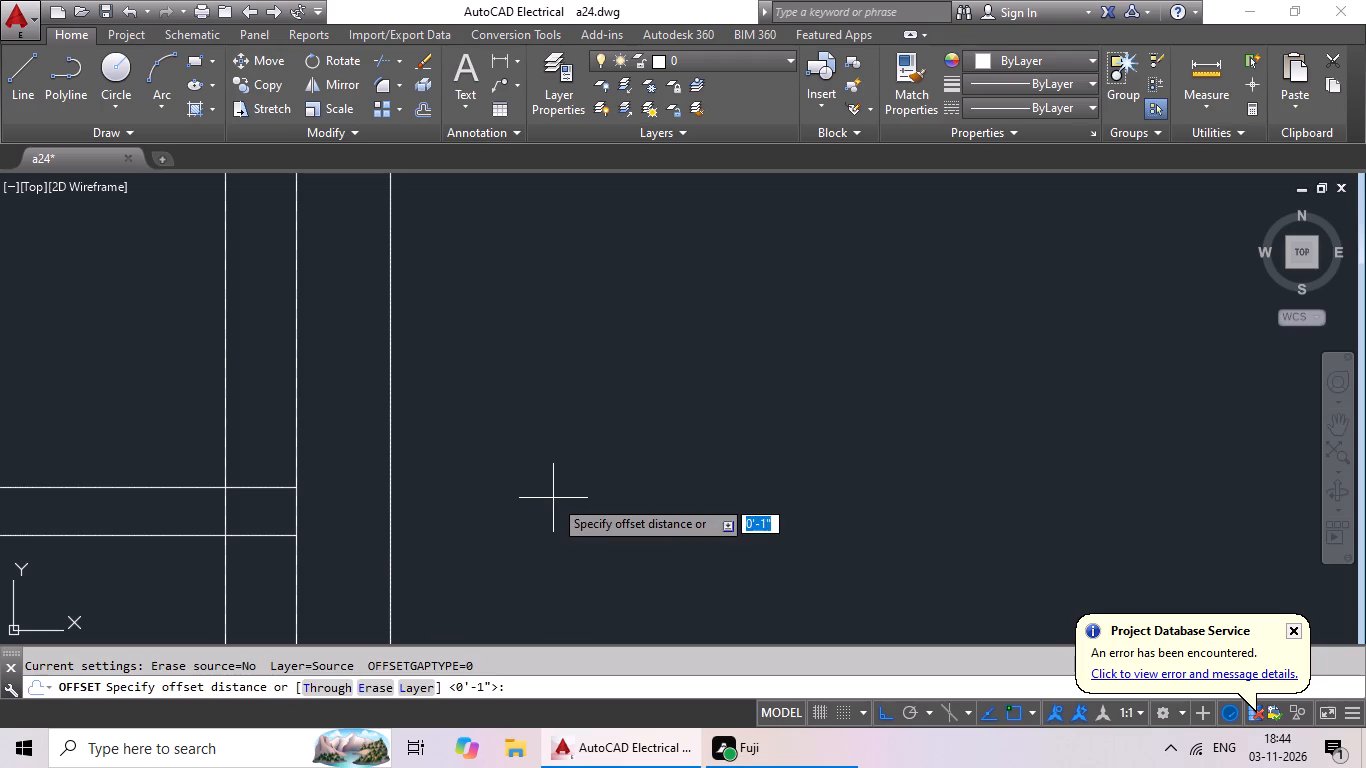
pyautogui.write('6"')
pyautogui.press('Return')
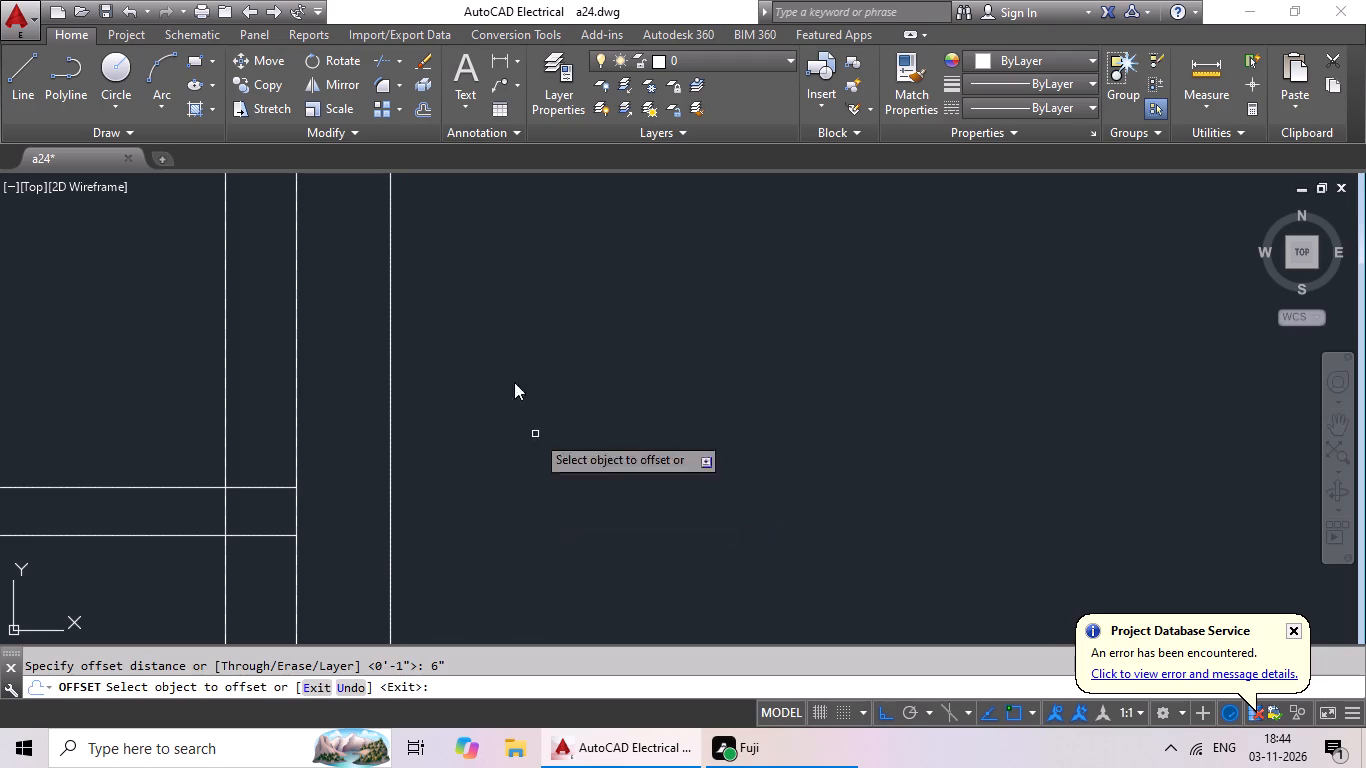
pyautogui.click(390, 394)
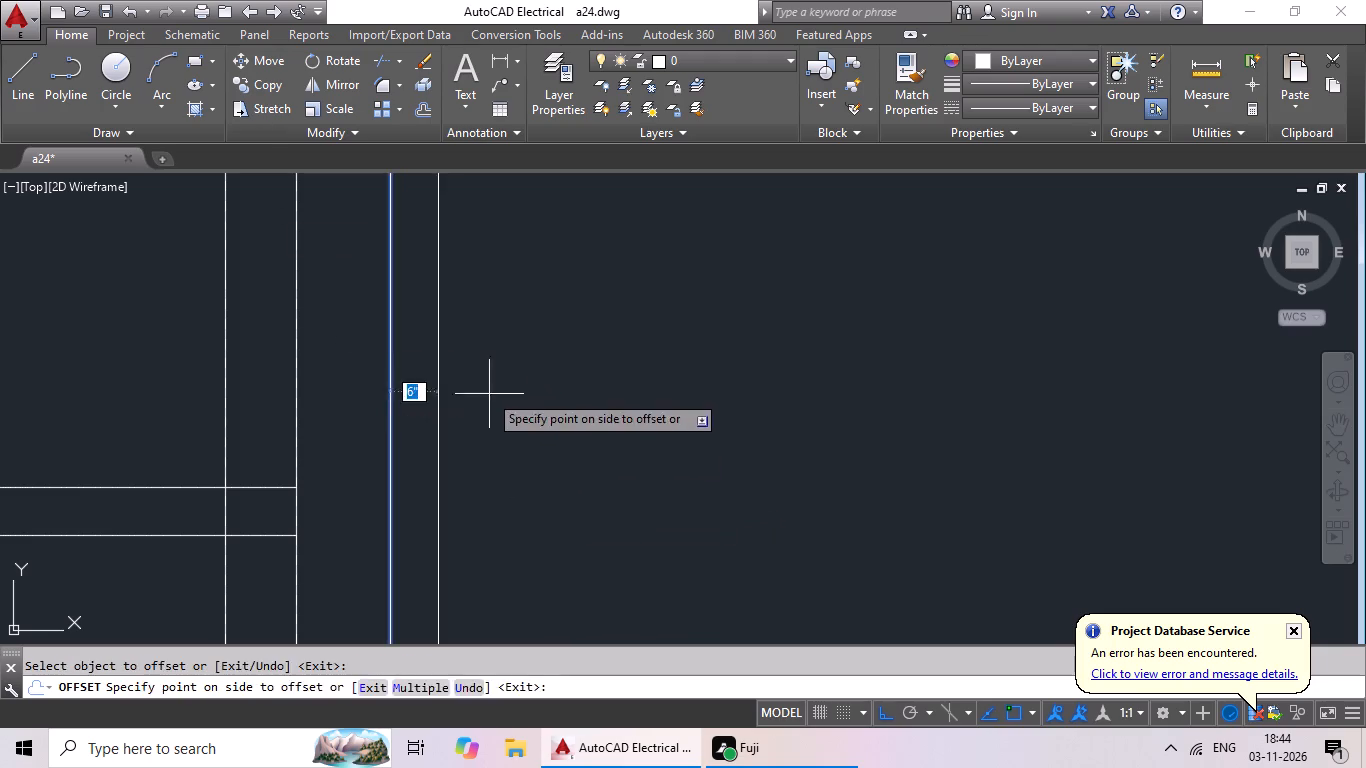
pyautogui.click(490, 394)
pyautogui.scroll(-5, 489, 387)
pyautogui.moveTo(101, 429); pyautogui.dragTo(475, 426, button='middle')
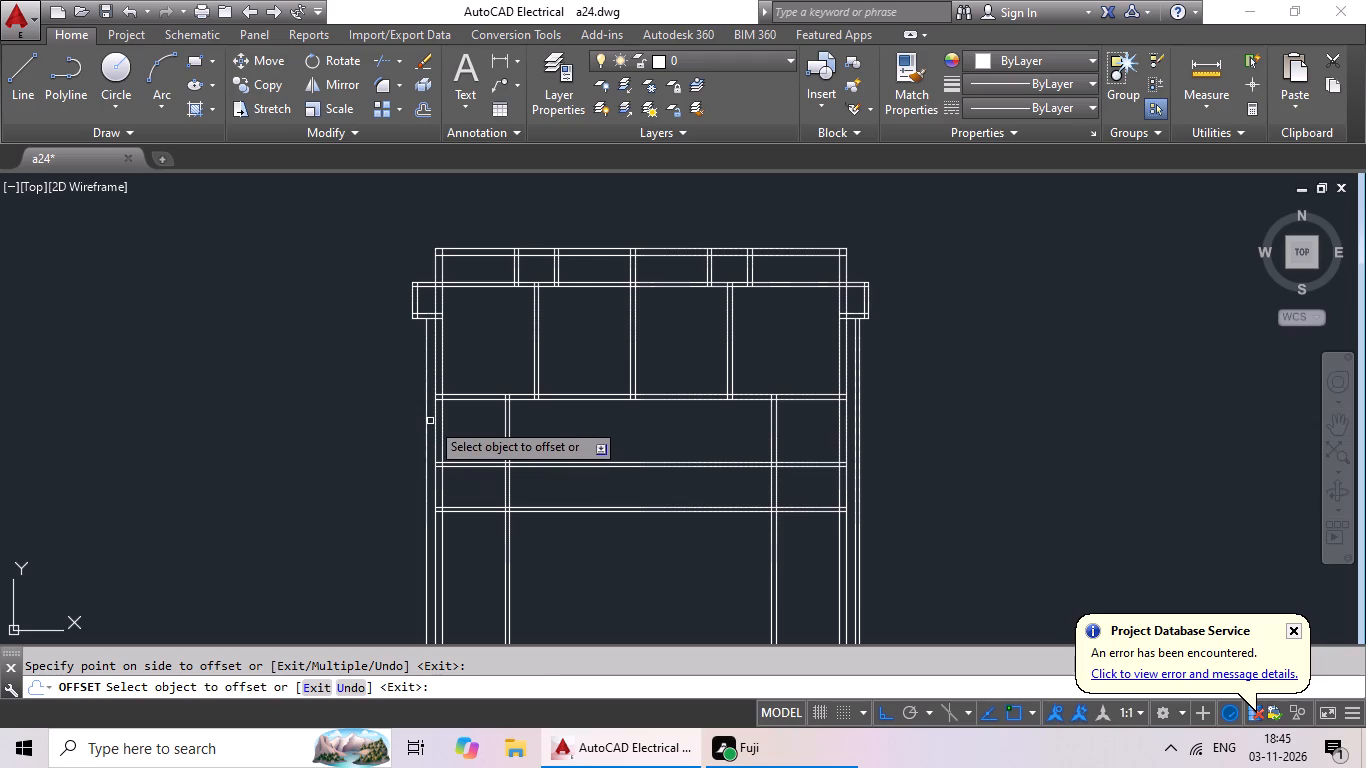
pyautogui.moveTo(428, 427); pyautogui.dragTo(405, 433)
pyautogui.click(311, 445)
pyautogui.scroll(-2, 339, 411)
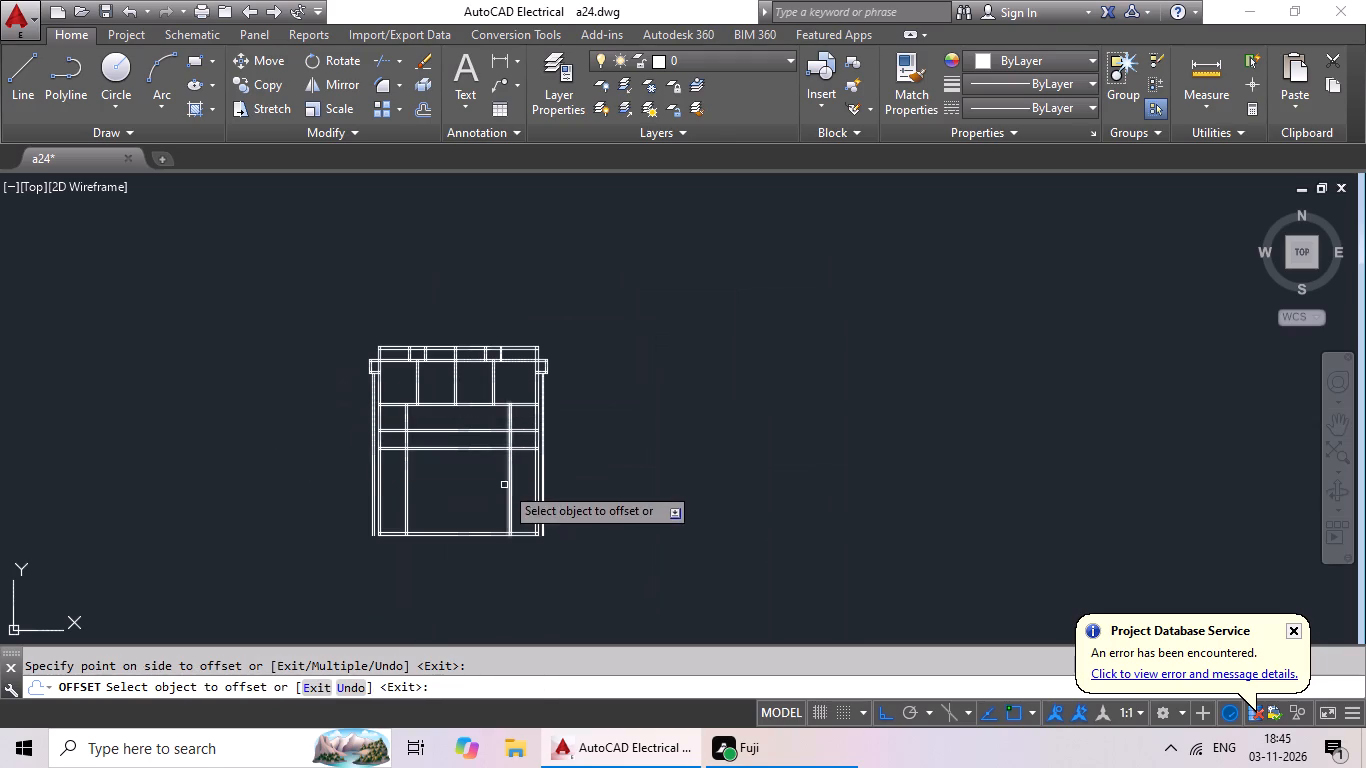
pyautogui.scroll(1, 504, 475)
pyautogui.moveTo(497, 472); pyautogui.dragTo(627, 460, button='middle')
pyautogui.scroll(2, 480, 422)
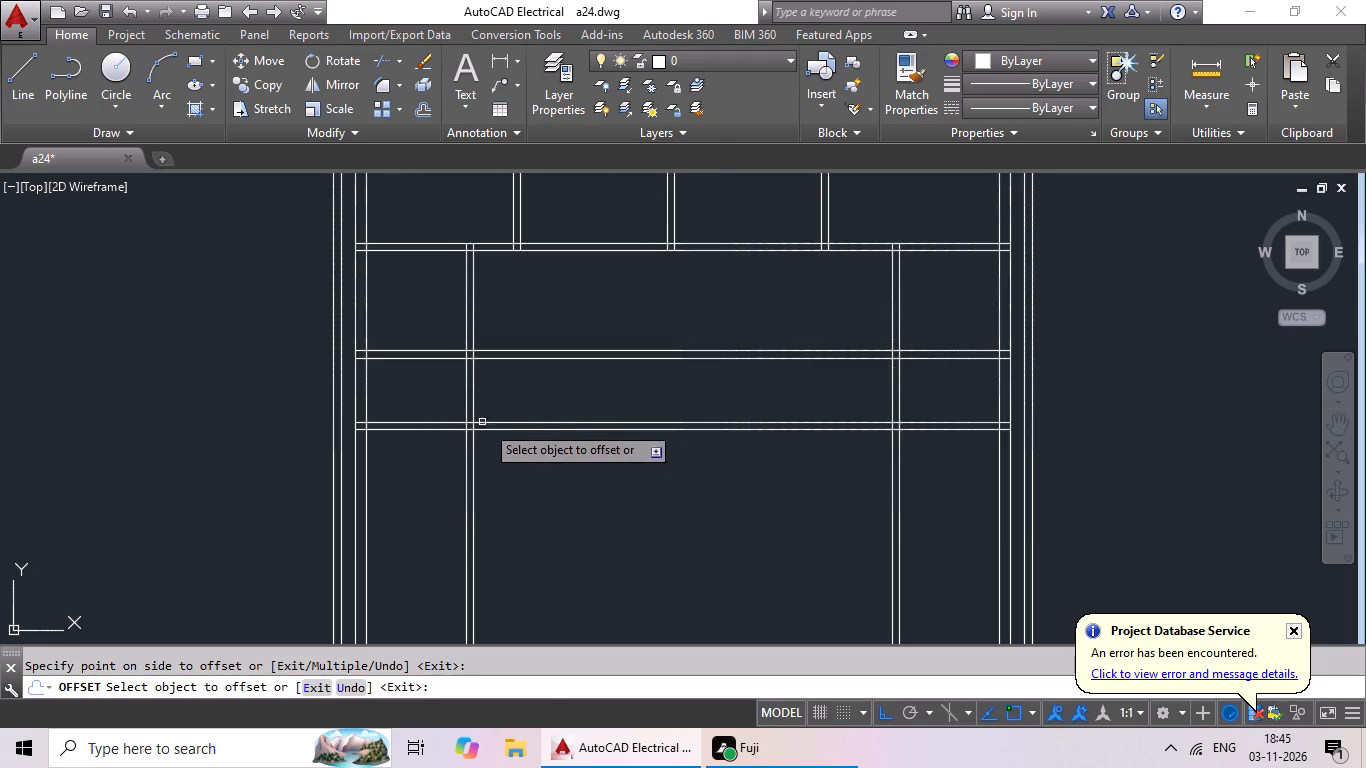
pyautogui.moveTo(499, 441); pyautogui.dragTo(535, 527, button='middle')
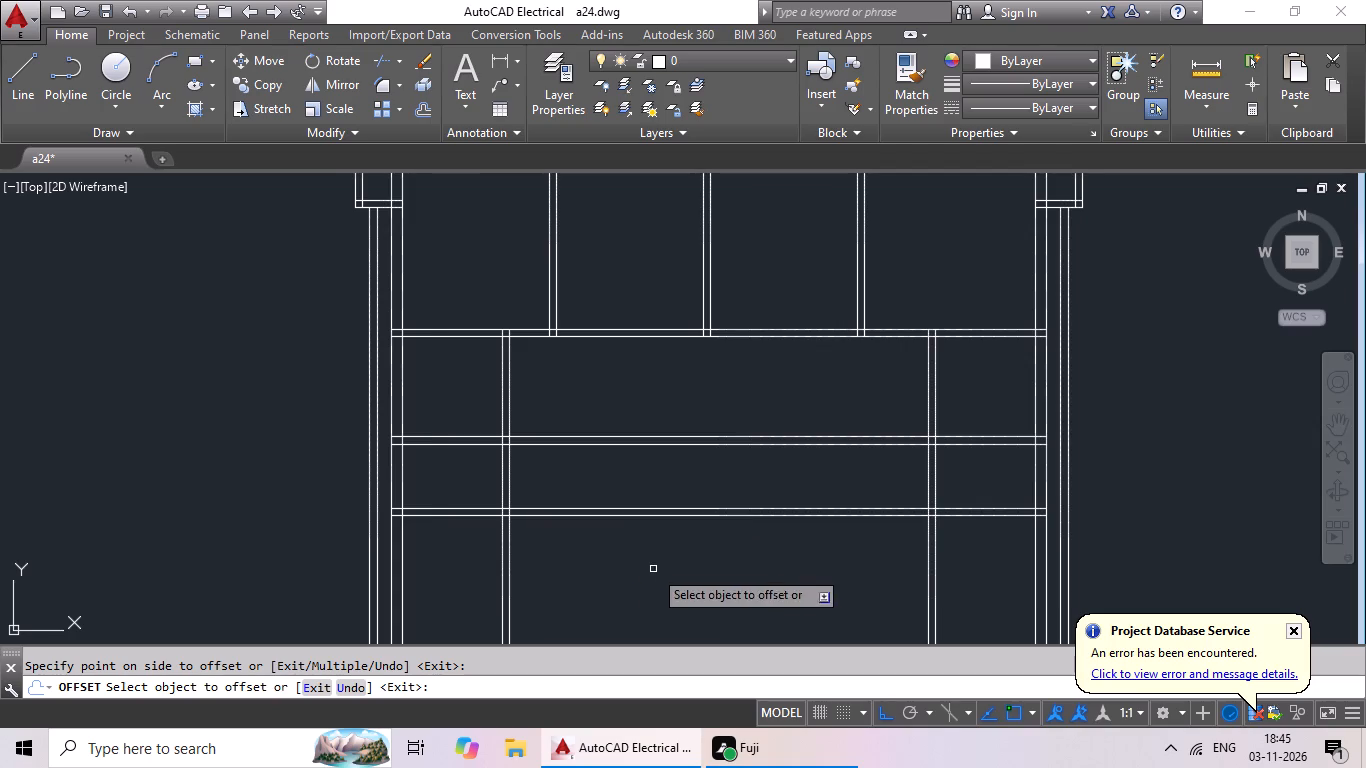
pyautogui.moveTo(654, 566); pyautogui.dragTo(576, 566, button='middle')
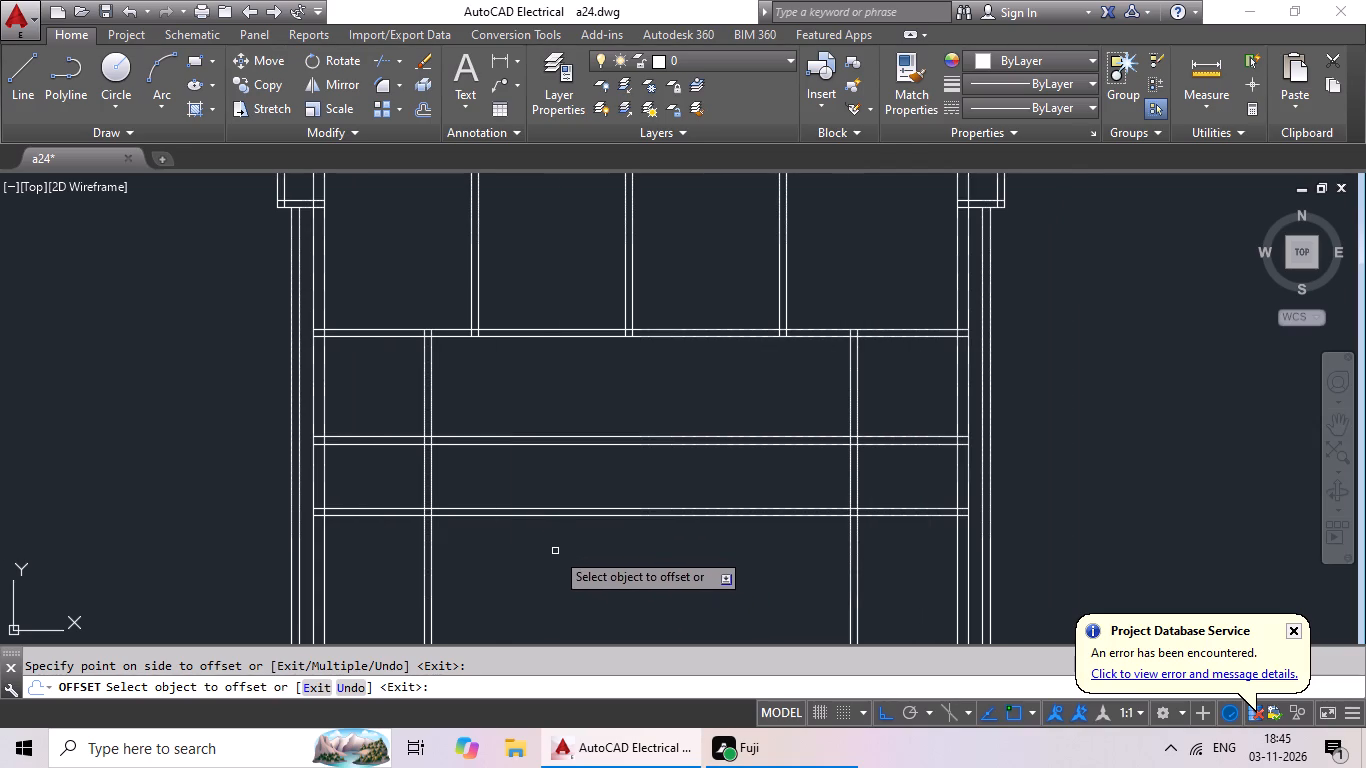
pyautogui.press('Escape')
pyautogui.press('Escape')
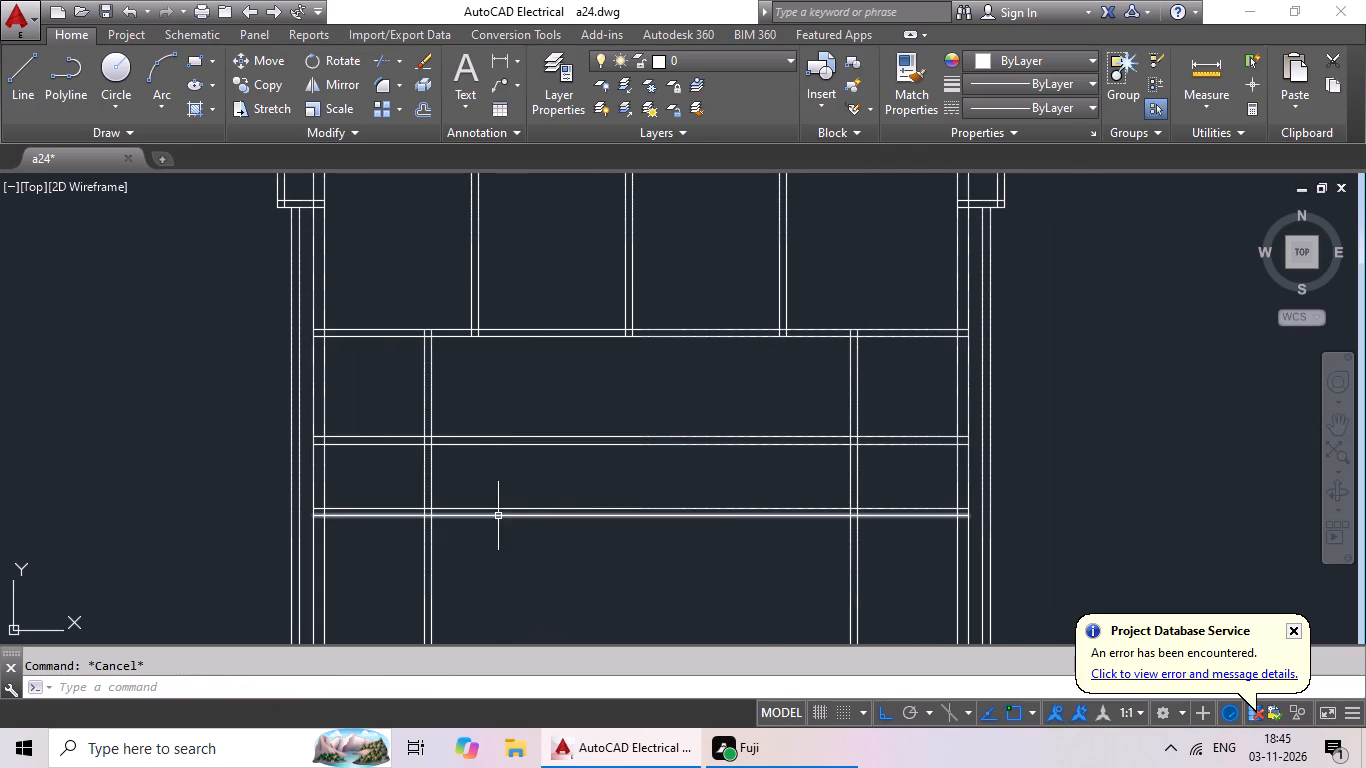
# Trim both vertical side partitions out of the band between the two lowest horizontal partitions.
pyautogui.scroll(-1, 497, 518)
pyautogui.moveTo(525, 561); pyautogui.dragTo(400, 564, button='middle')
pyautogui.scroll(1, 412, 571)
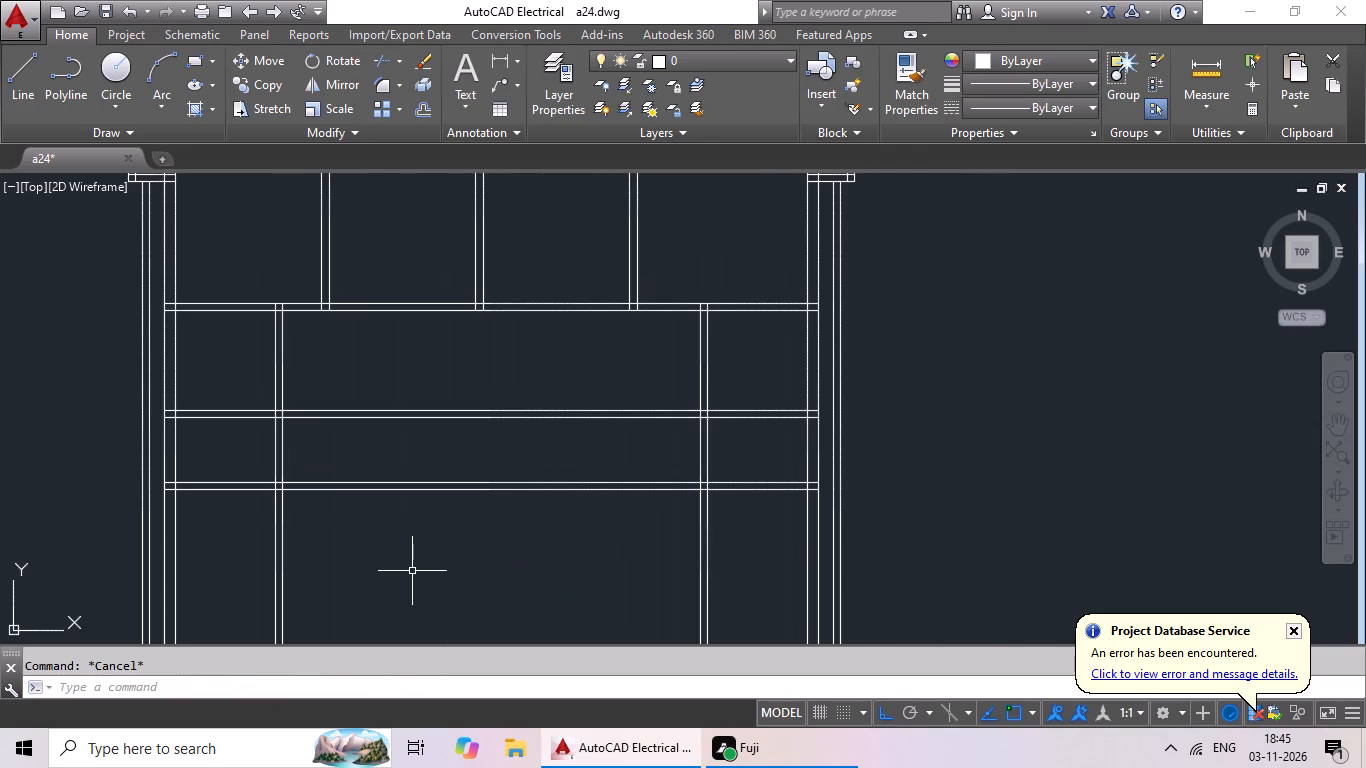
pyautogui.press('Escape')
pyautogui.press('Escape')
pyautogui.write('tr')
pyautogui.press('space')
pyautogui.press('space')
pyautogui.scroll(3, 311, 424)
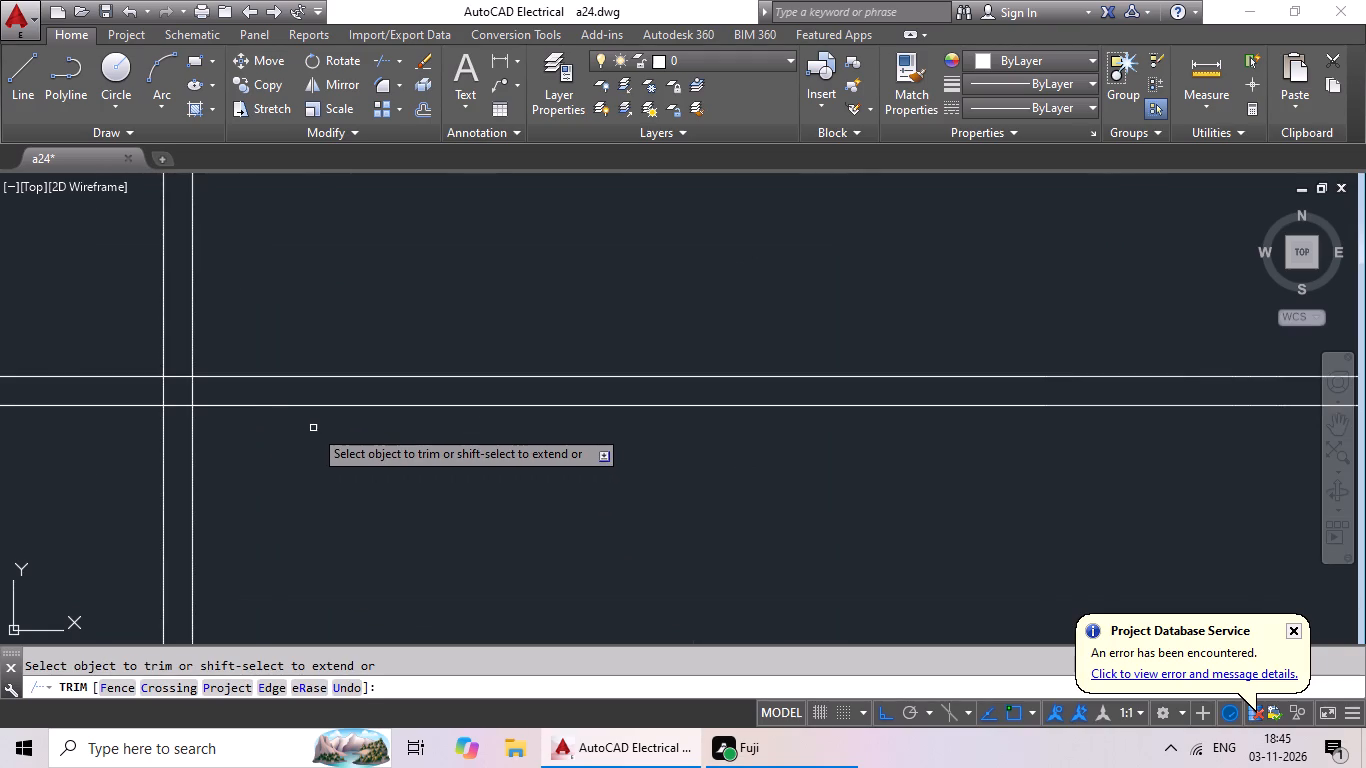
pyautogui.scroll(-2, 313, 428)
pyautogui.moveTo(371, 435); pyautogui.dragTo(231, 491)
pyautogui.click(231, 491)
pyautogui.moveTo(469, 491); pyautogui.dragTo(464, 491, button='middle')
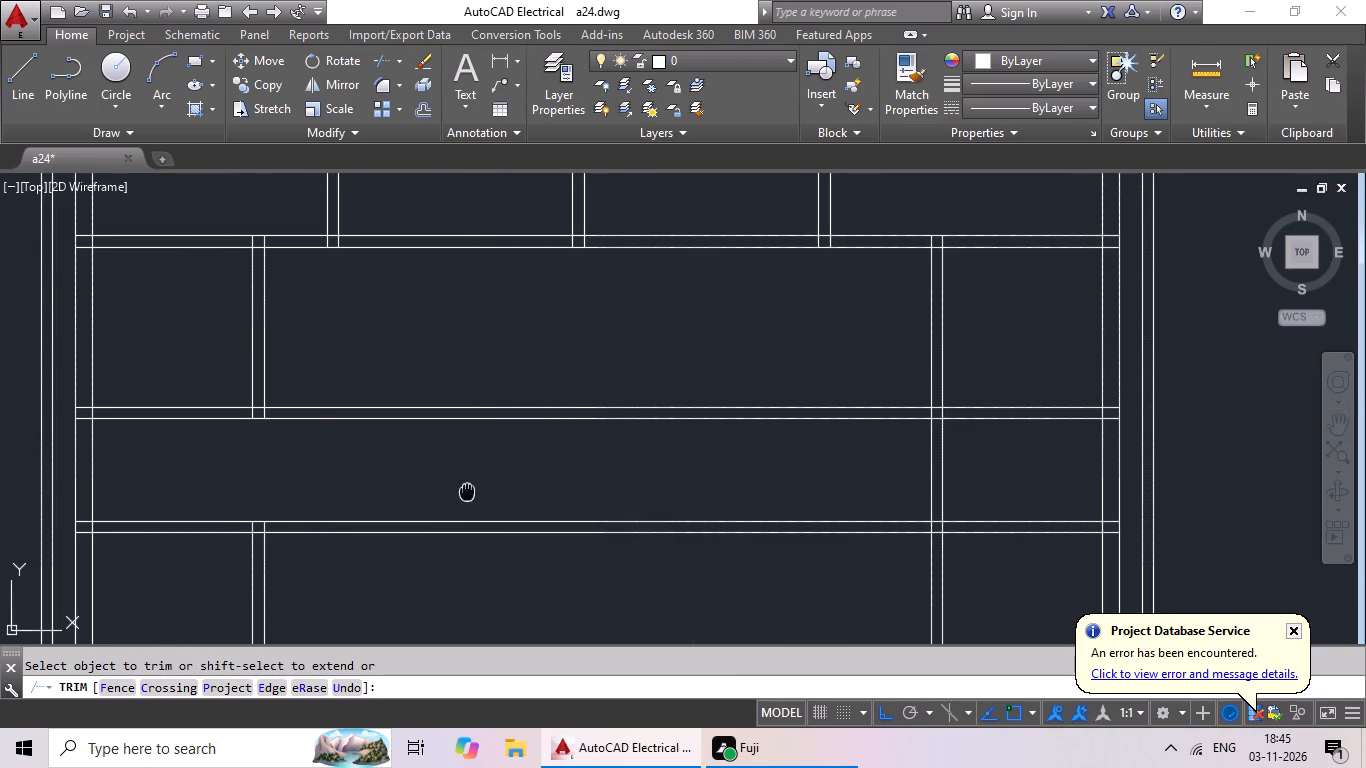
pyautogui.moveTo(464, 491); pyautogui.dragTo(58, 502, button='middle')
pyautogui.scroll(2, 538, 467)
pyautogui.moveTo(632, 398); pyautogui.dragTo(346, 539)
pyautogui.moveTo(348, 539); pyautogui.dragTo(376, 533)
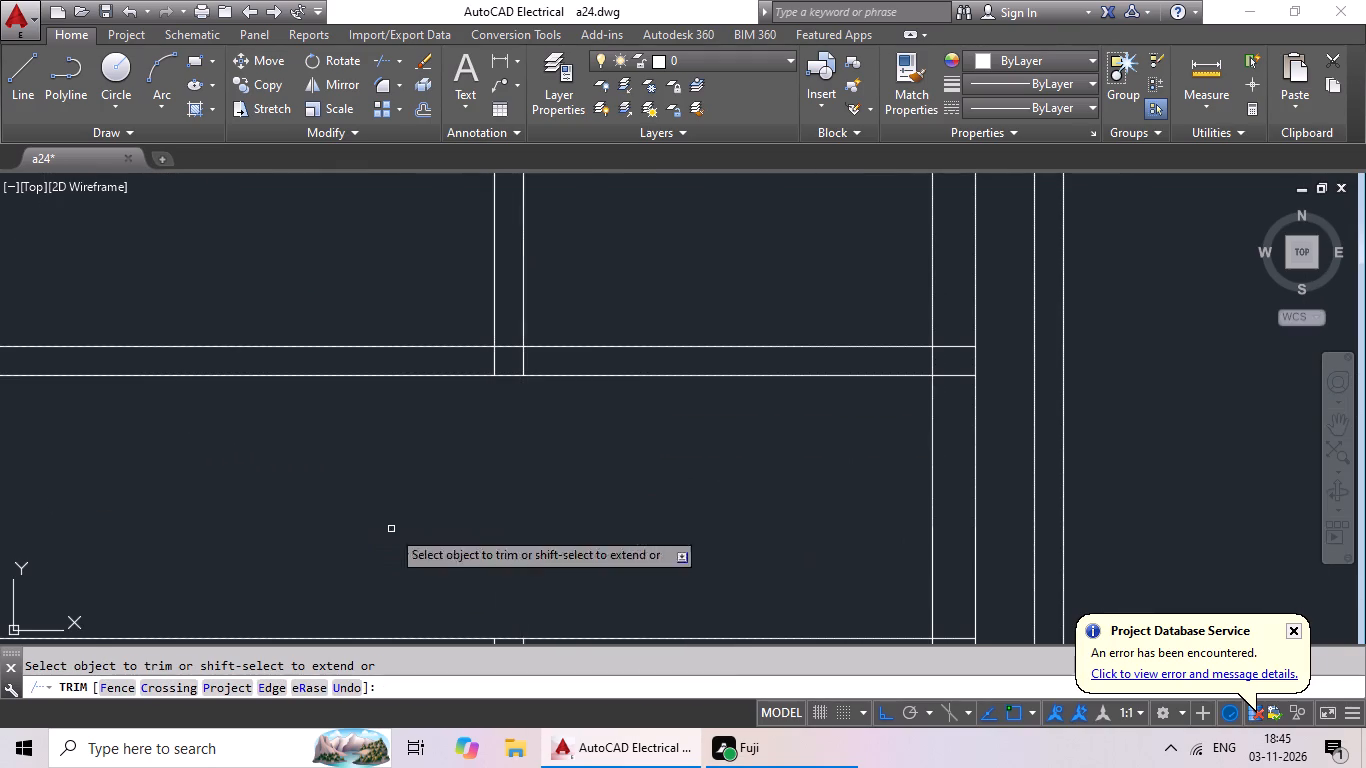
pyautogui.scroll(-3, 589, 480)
# Trim both vertical side partitions between the lowest horizontal partition and the bottom outer wall.
pyautogui.moveTo(589, 480); pyautogui.dragTo(911, 308, button='middle')
pyautogui.moveTo(735, 443); pyautogui.dragTo(557, 332, button='middle')
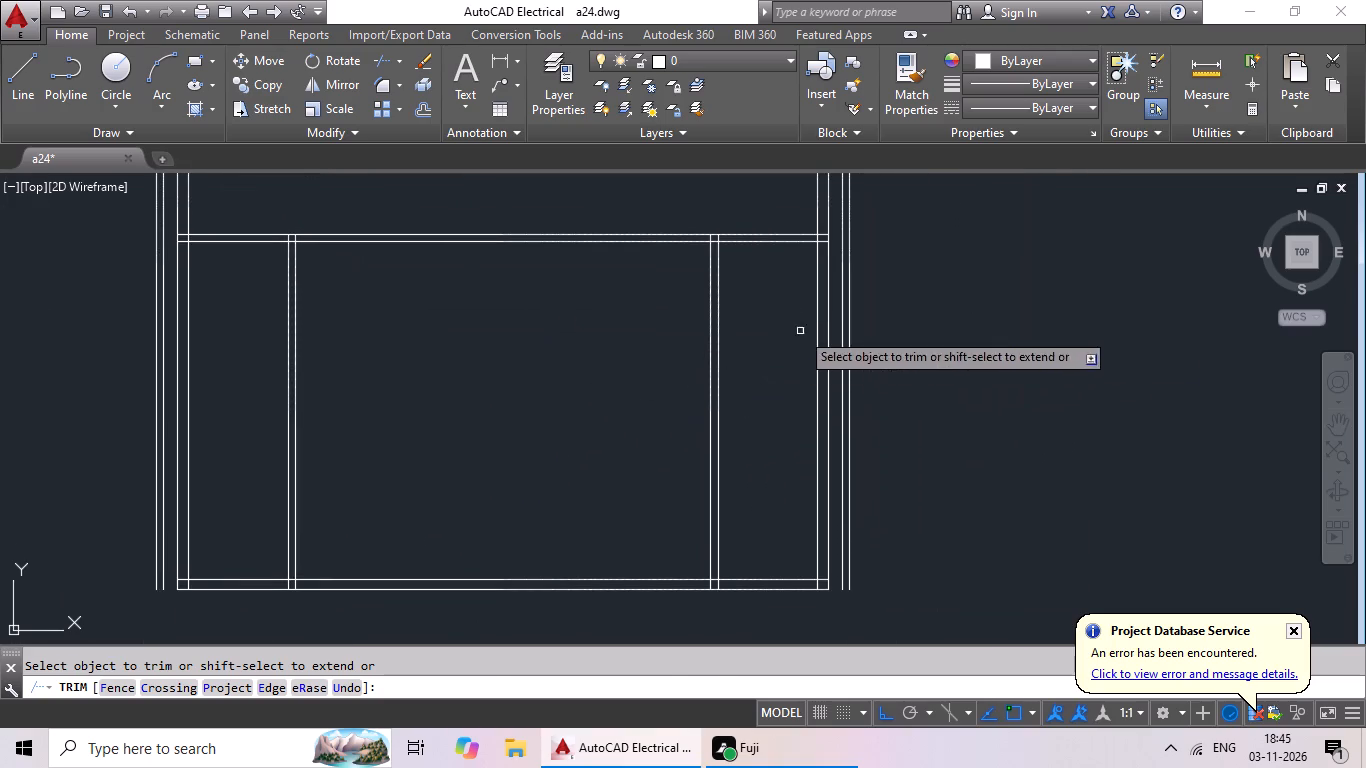
pyautogui.moveTo(776, 308); pyautogui.dragTo(618, 490)
pyautogui.click(618, 491)
pyautogui.moveTo(395, 325); pyautogui.dragTo(252, 505)
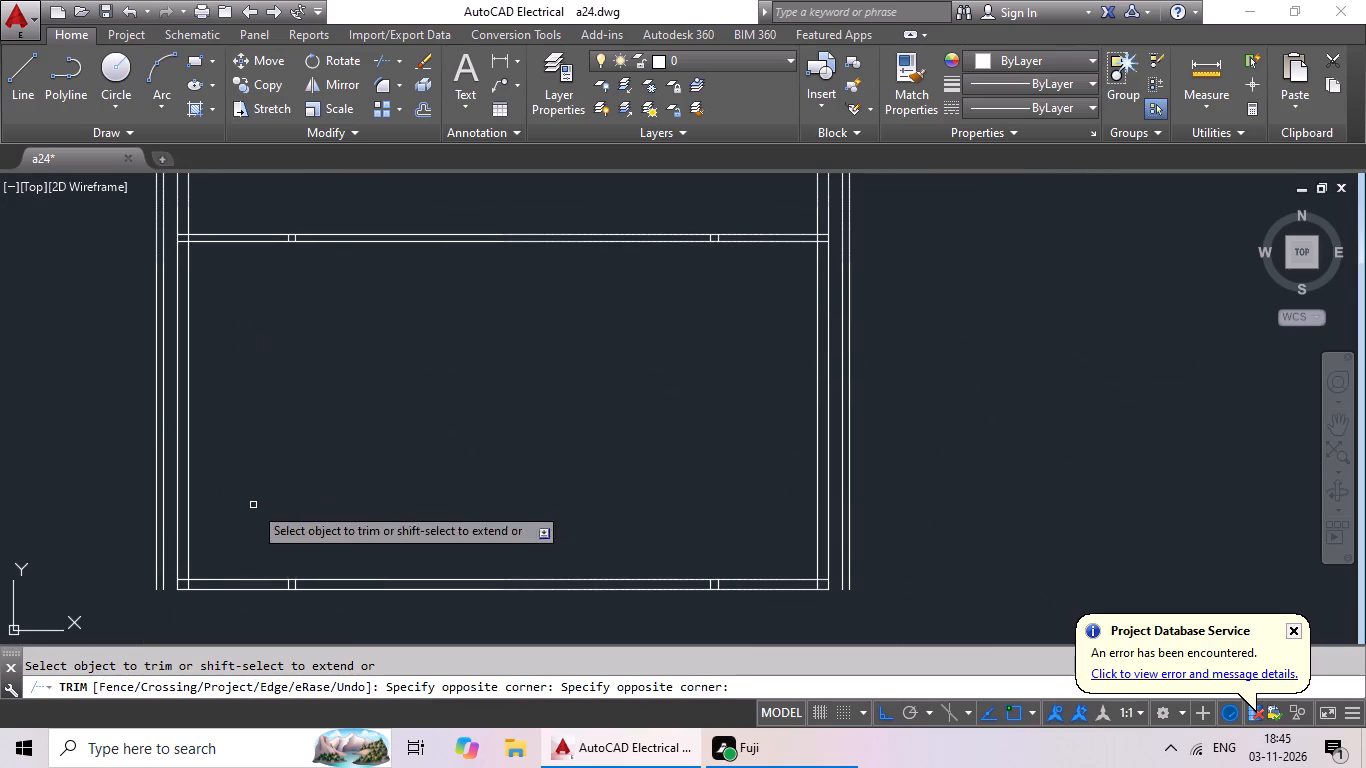
pyautogui.scroll(-3, 333, 470)
pyautogui.moveTo(348, 458); pyautogui.dragTo(323, 567, button='middle')
pyautogui.scroll(5, 422, 495)
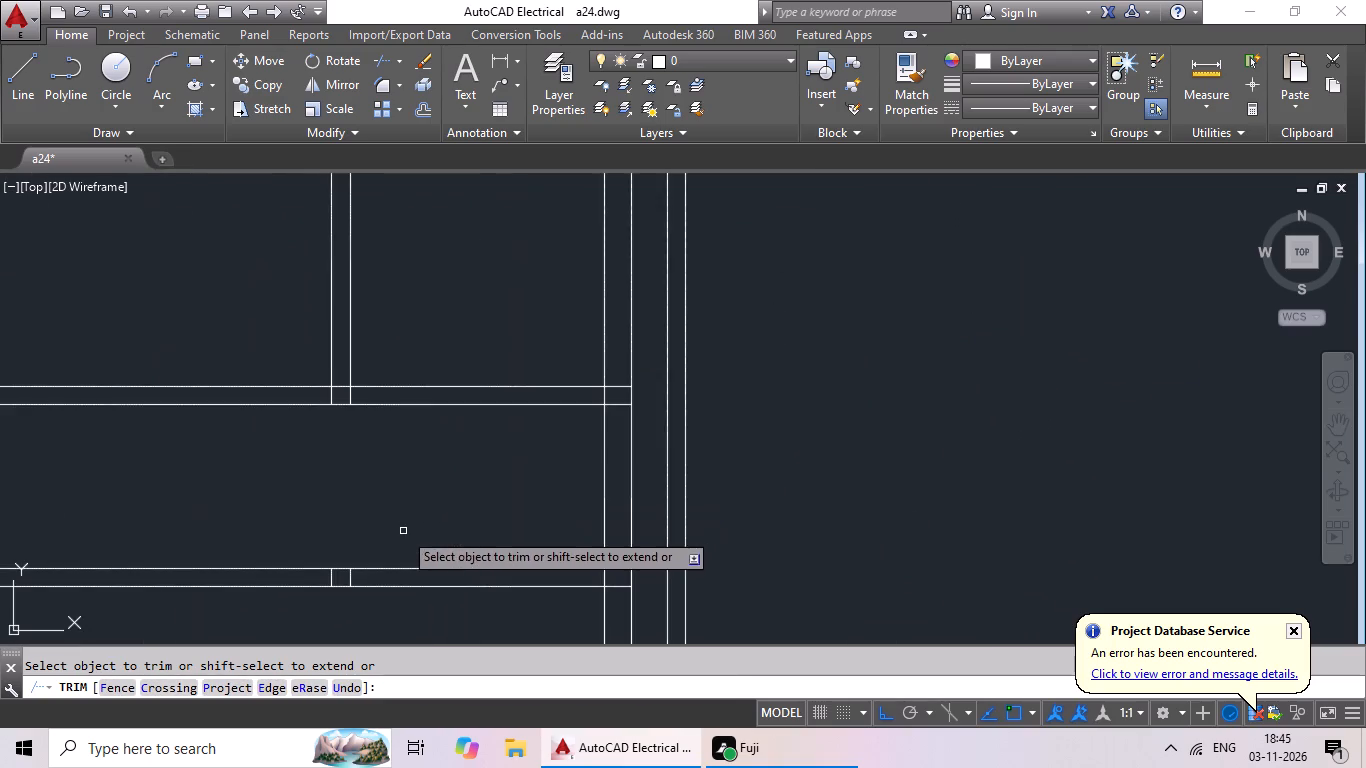
pyautogui.moveTo(403, 531); pyautogui.dragTo(654, 455, button='middle')
pyautogui.press('Escape')
pyautogui.press('Escape')
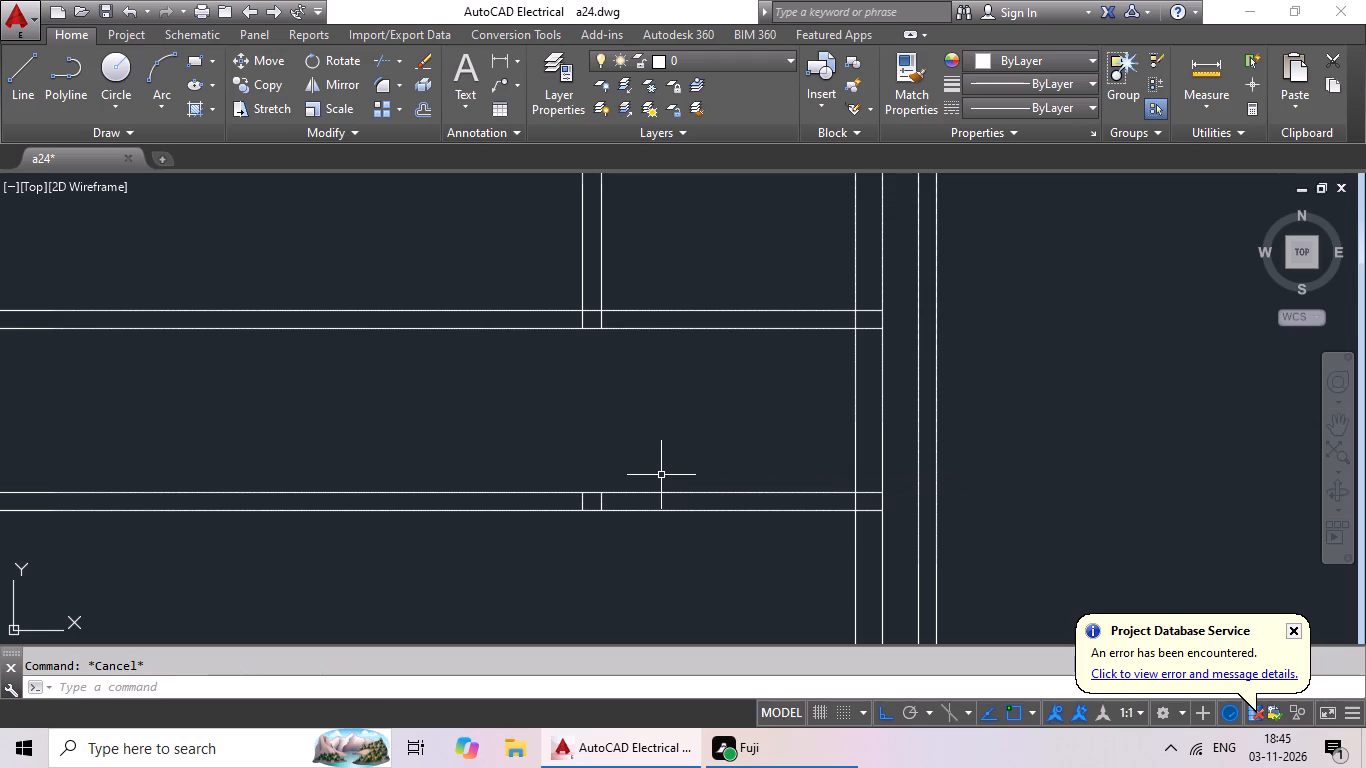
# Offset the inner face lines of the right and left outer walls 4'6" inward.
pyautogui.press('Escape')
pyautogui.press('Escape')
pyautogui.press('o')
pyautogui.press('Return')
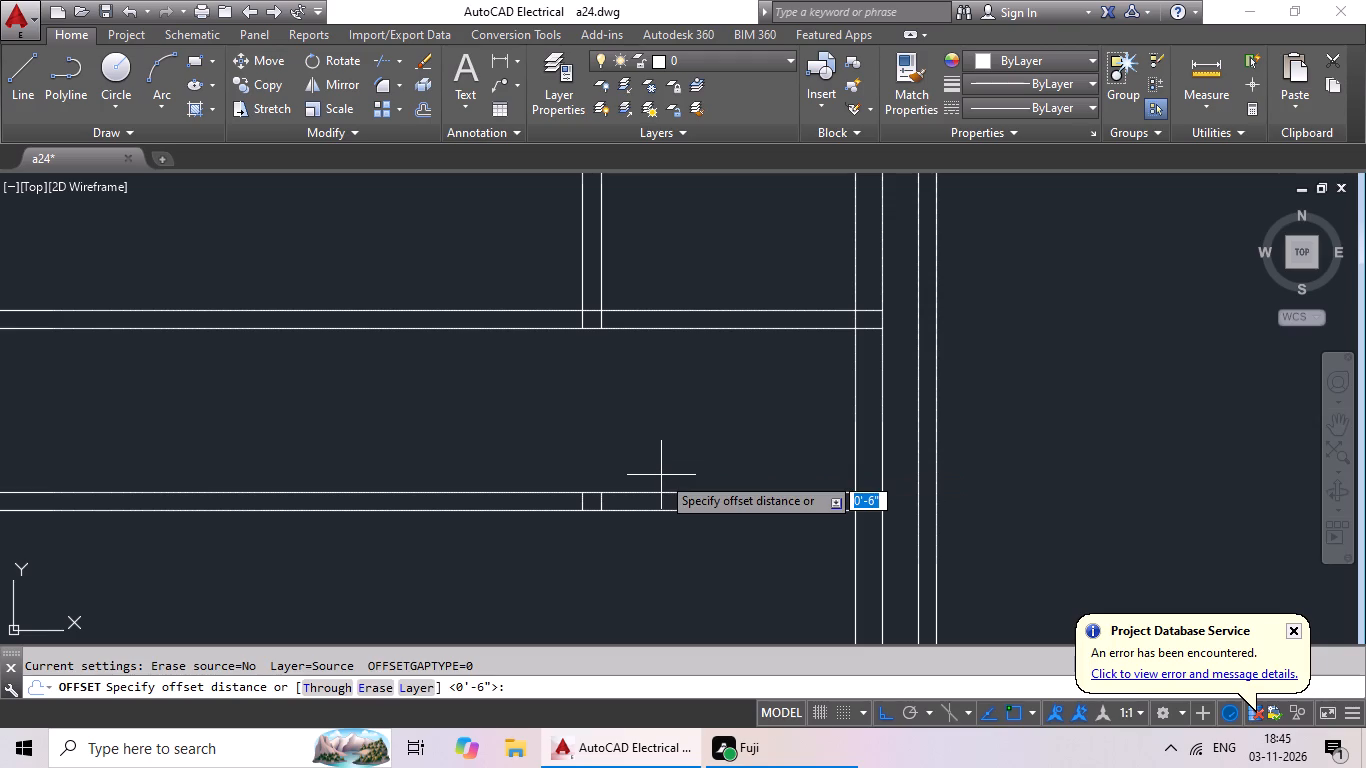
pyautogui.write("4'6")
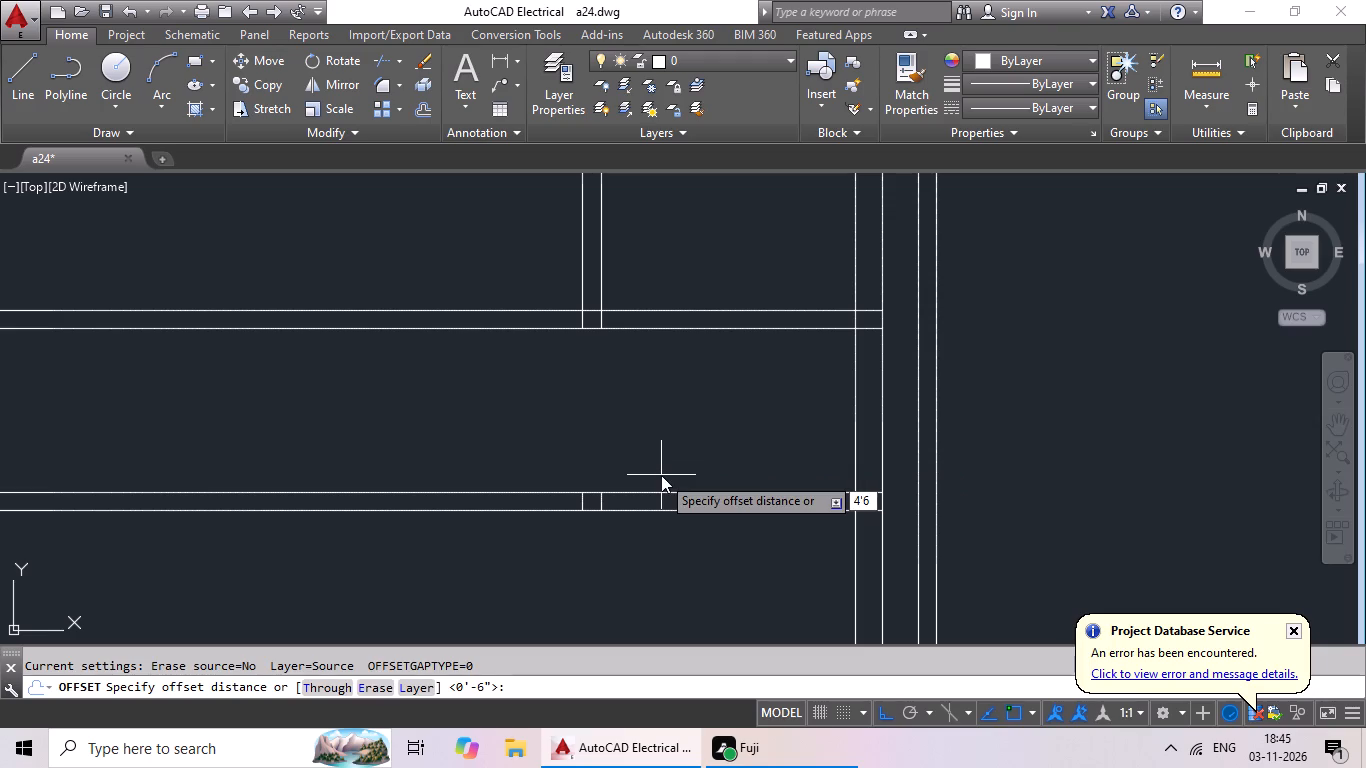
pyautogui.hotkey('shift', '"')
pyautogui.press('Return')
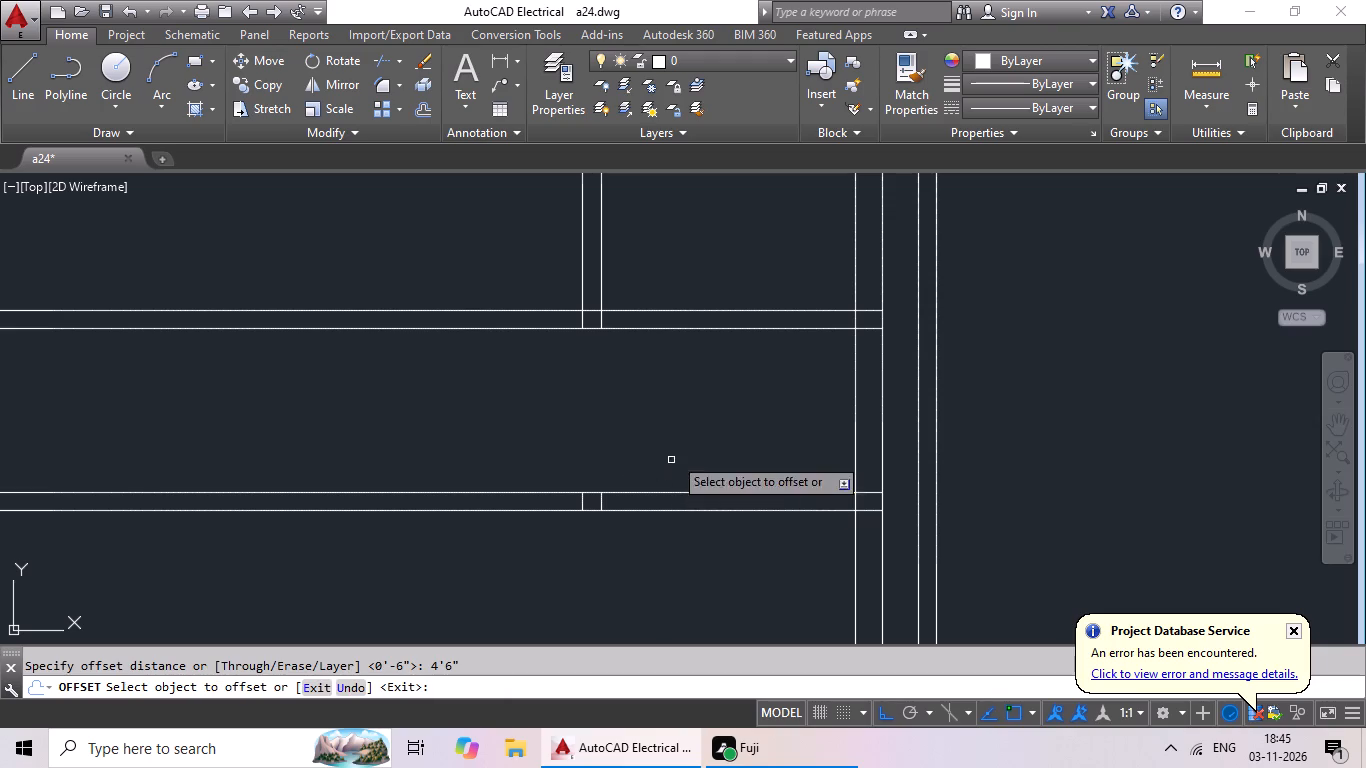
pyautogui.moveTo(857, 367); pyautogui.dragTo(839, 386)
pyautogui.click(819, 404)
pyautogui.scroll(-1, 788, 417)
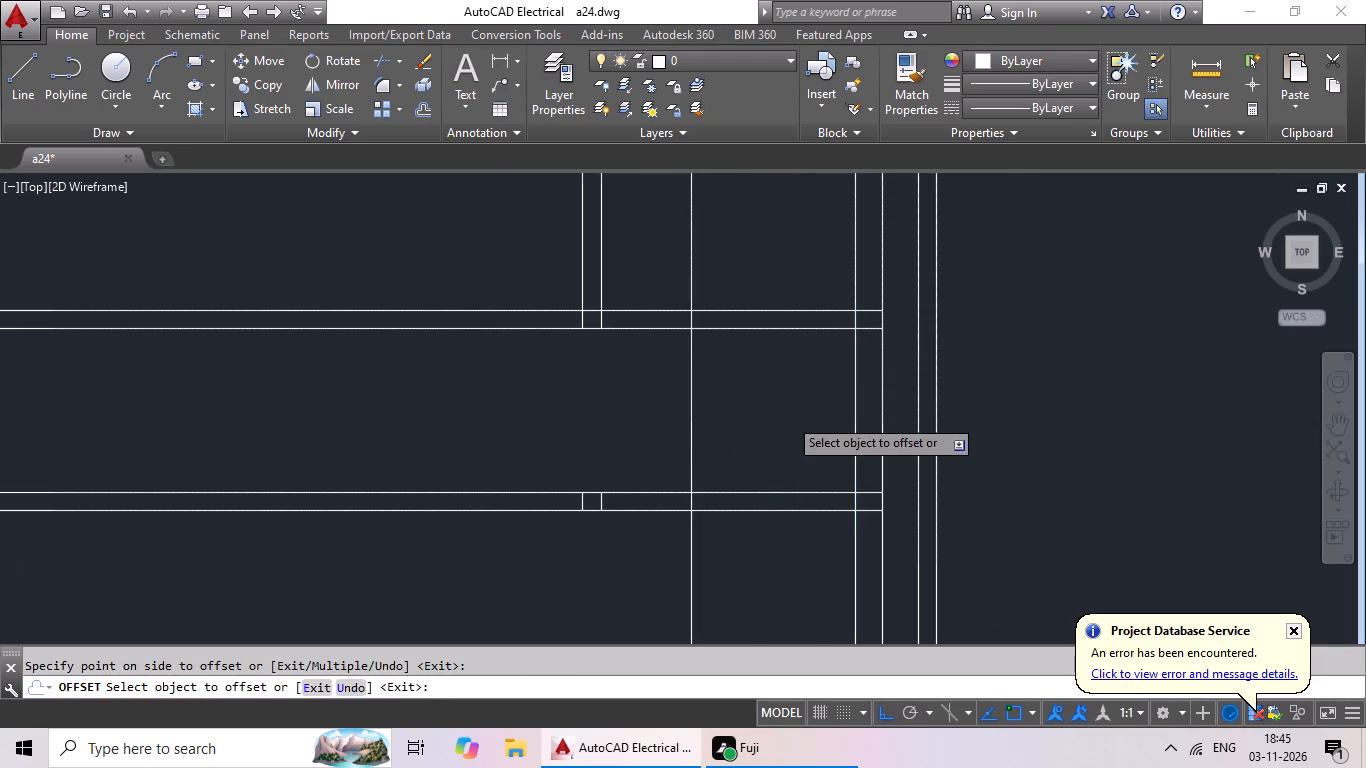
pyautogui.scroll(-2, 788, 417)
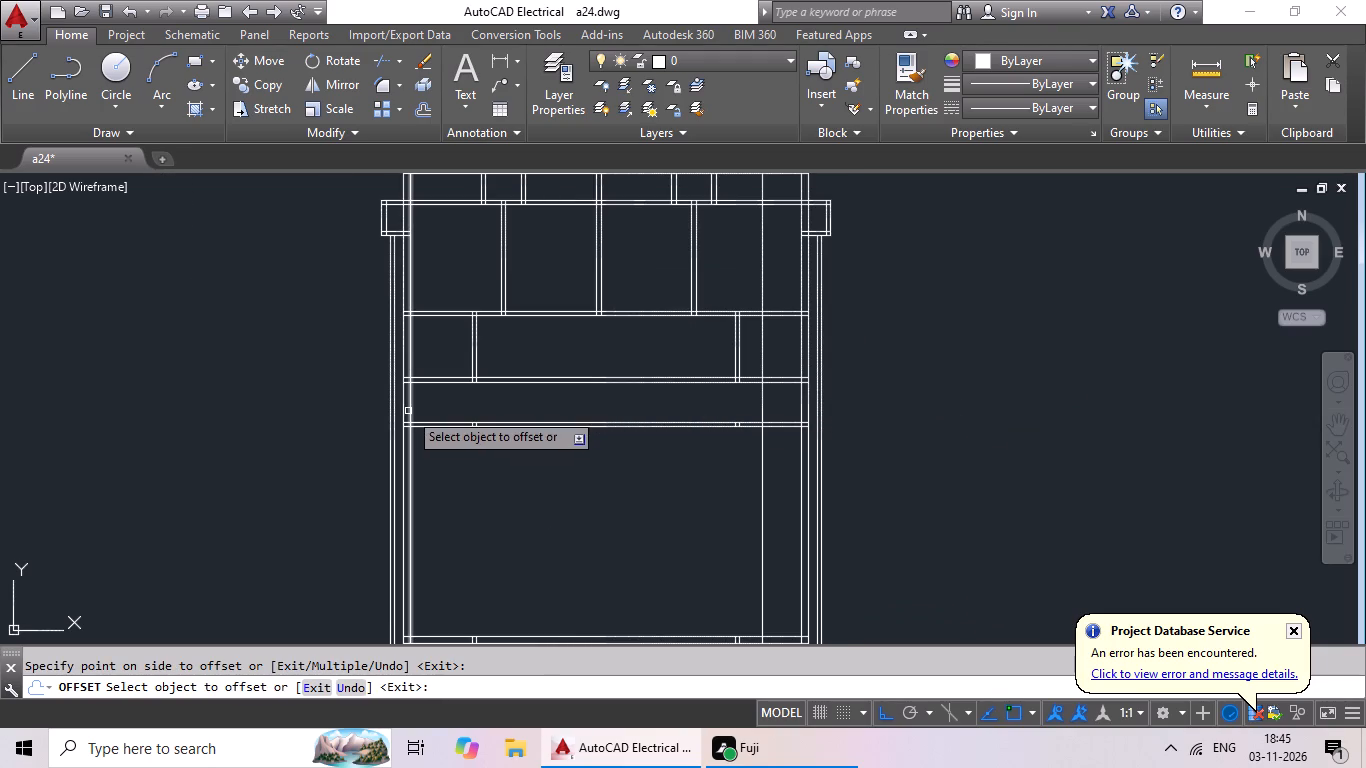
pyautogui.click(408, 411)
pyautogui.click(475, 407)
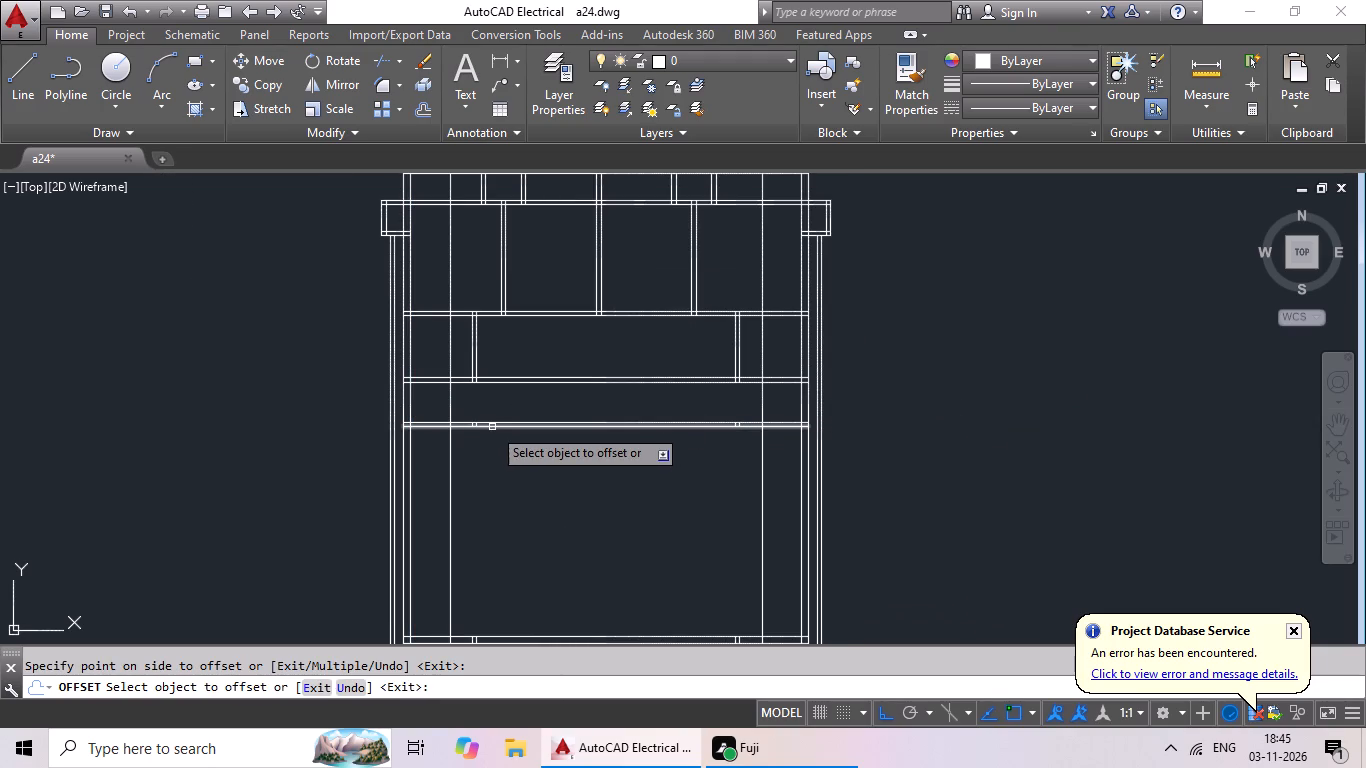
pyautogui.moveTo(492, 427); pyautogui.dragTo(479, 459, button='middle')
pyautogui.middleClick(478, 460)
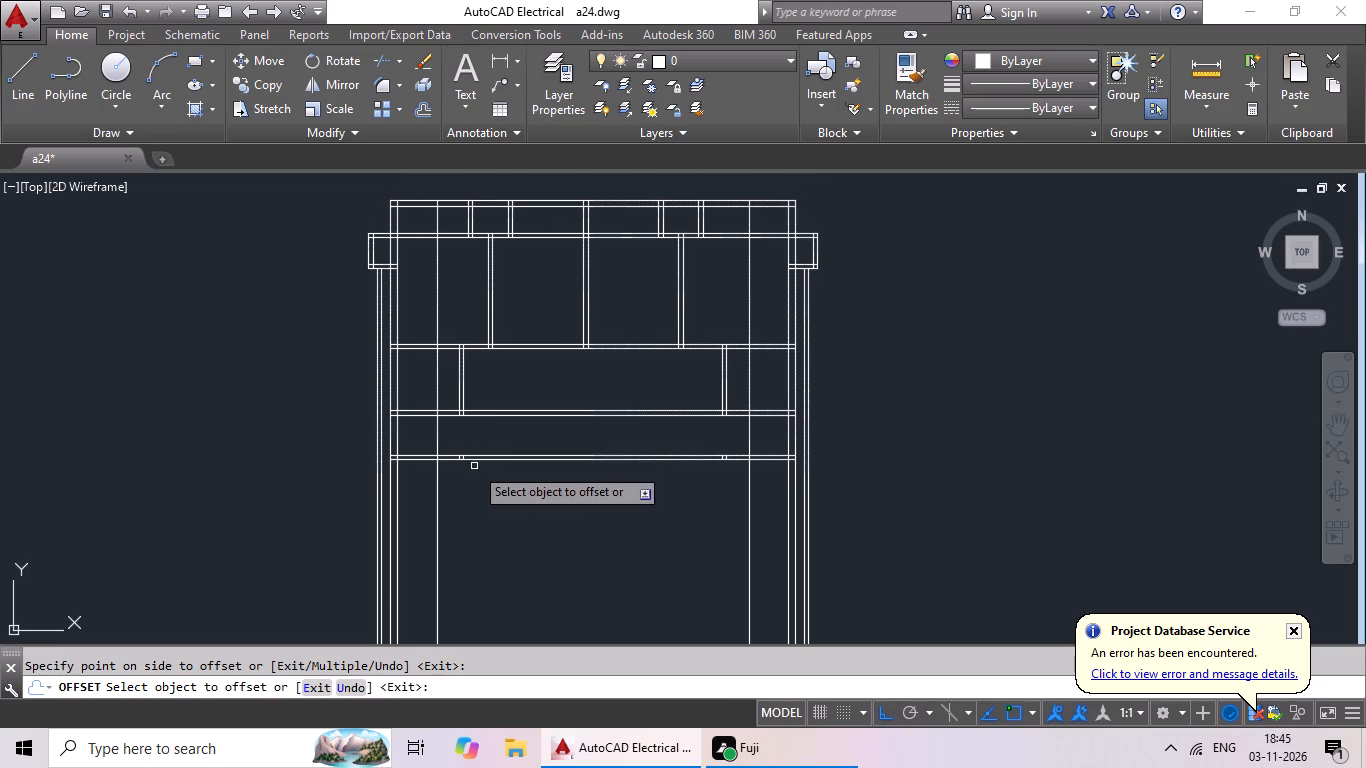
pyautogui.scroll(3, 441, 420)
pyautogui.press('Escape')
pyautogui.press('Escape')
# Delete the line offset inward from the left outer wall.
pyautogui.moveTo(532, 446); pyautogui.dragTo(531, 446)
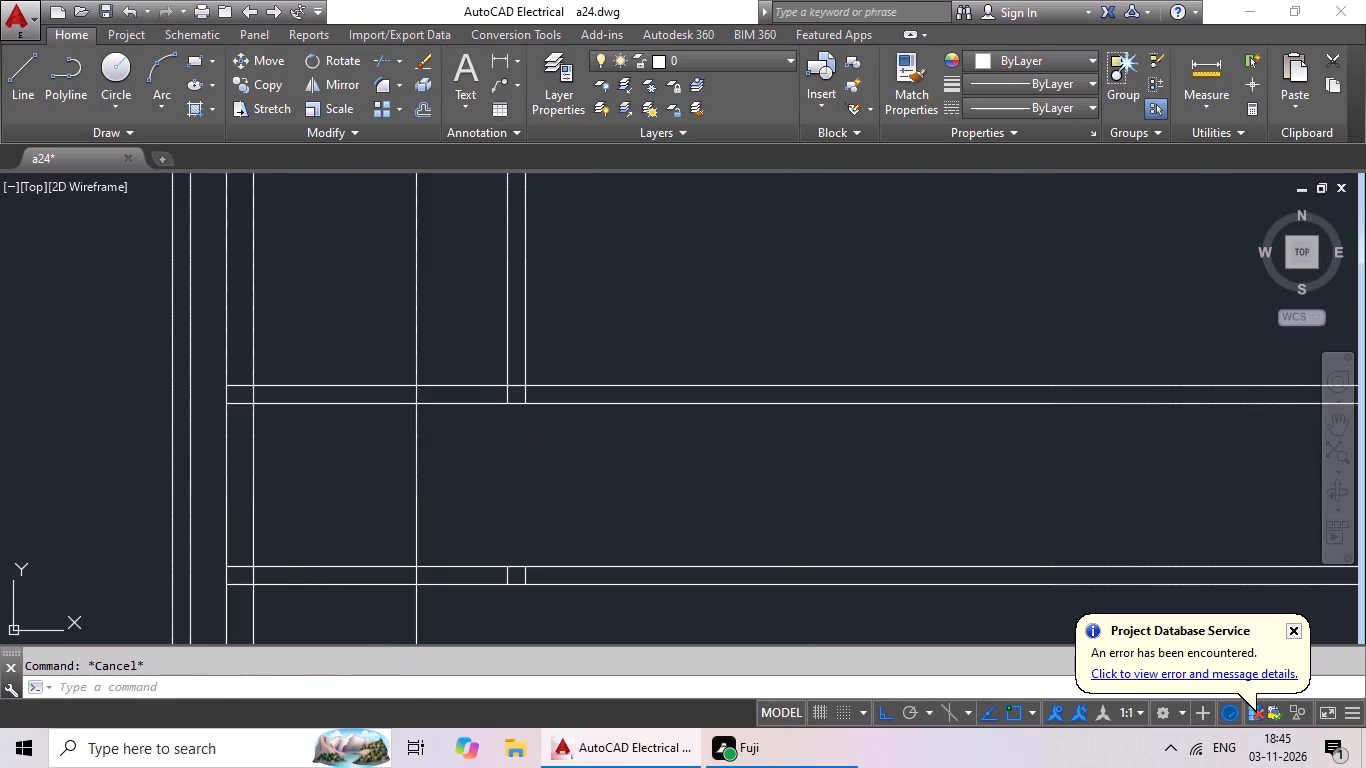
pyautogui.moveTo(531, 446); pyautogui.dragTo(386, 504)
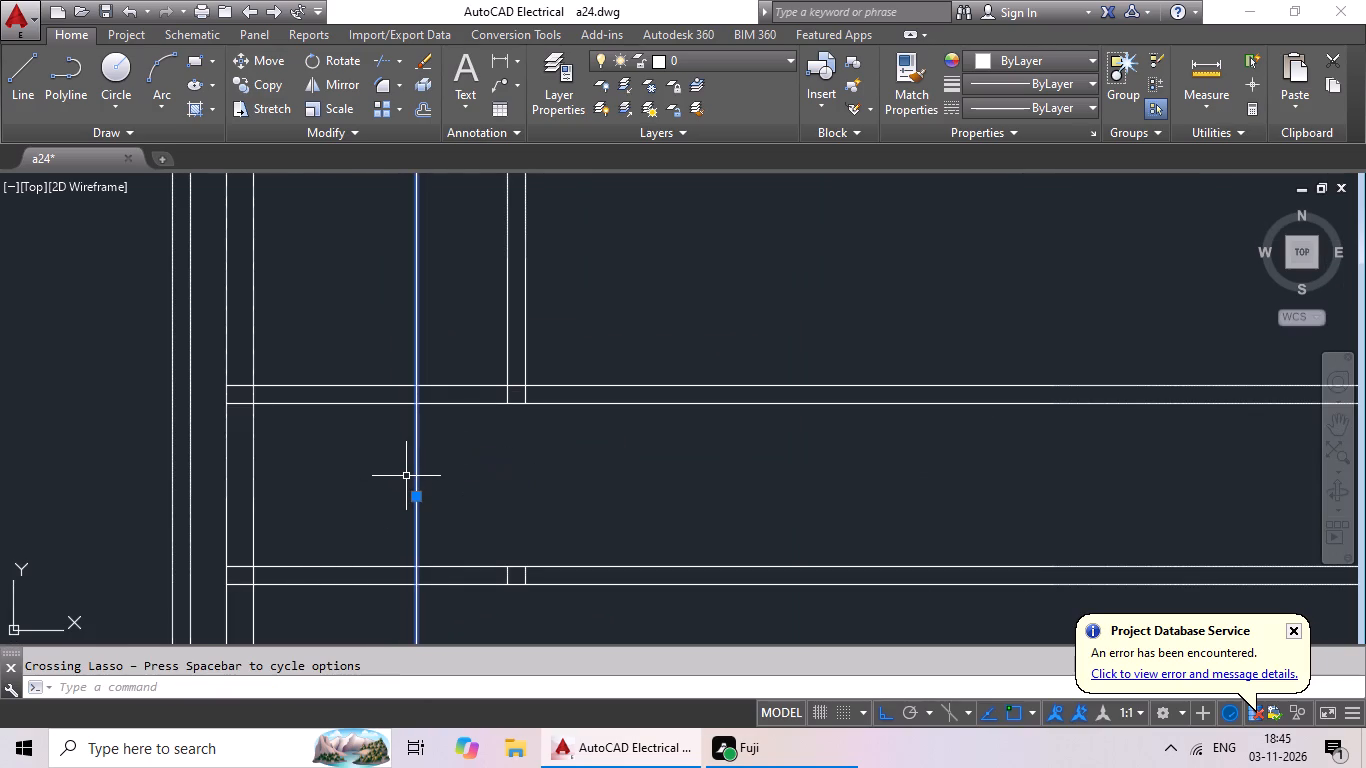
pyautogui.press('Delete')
# Extend the four lines of the two vertical side partitions down to the lowest horizontal partition.
pyautogui.scroll(-3, 411, 476)
pyautogui.moveTo(510, 497); pyautogui.dragTo(469, 505, button='middle')
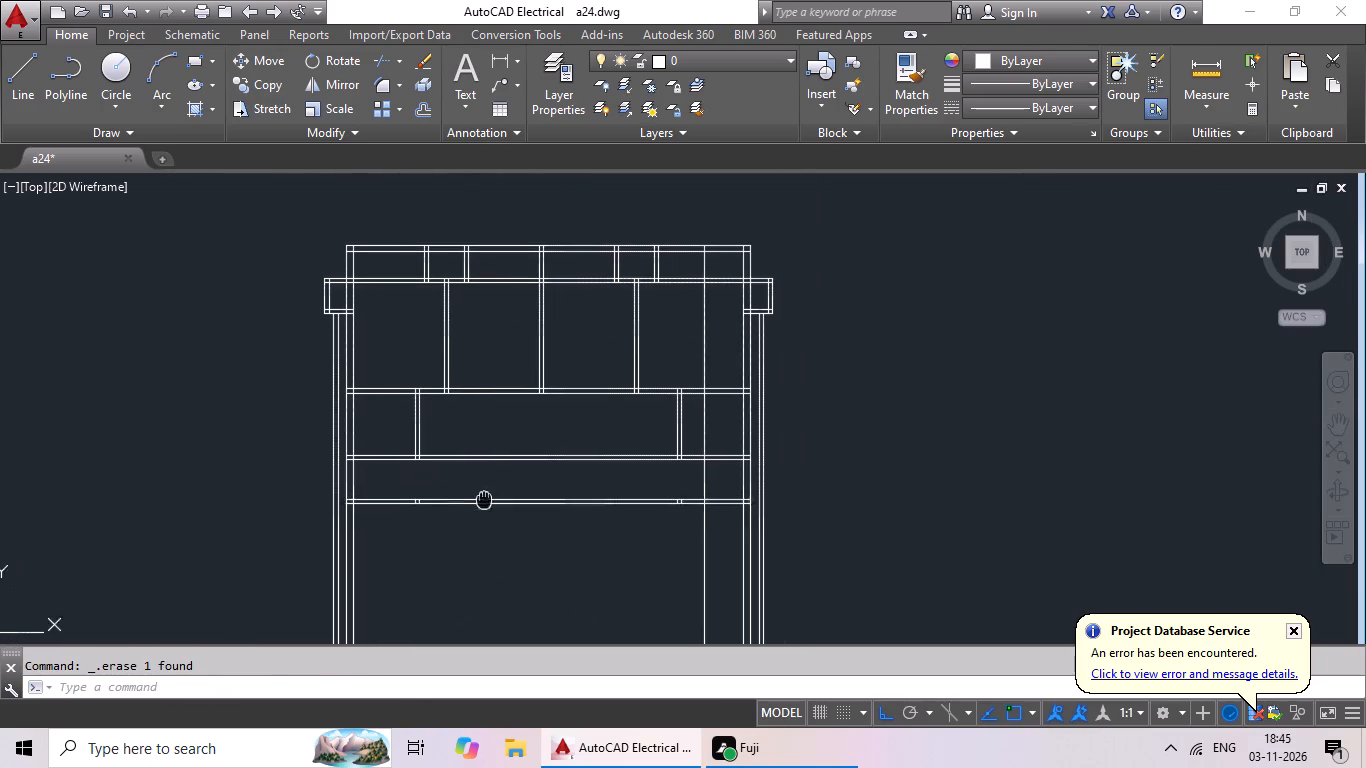
pyautogui.moveTo(469, 505); pyautogui.dragTo(442, 518, button='middle')
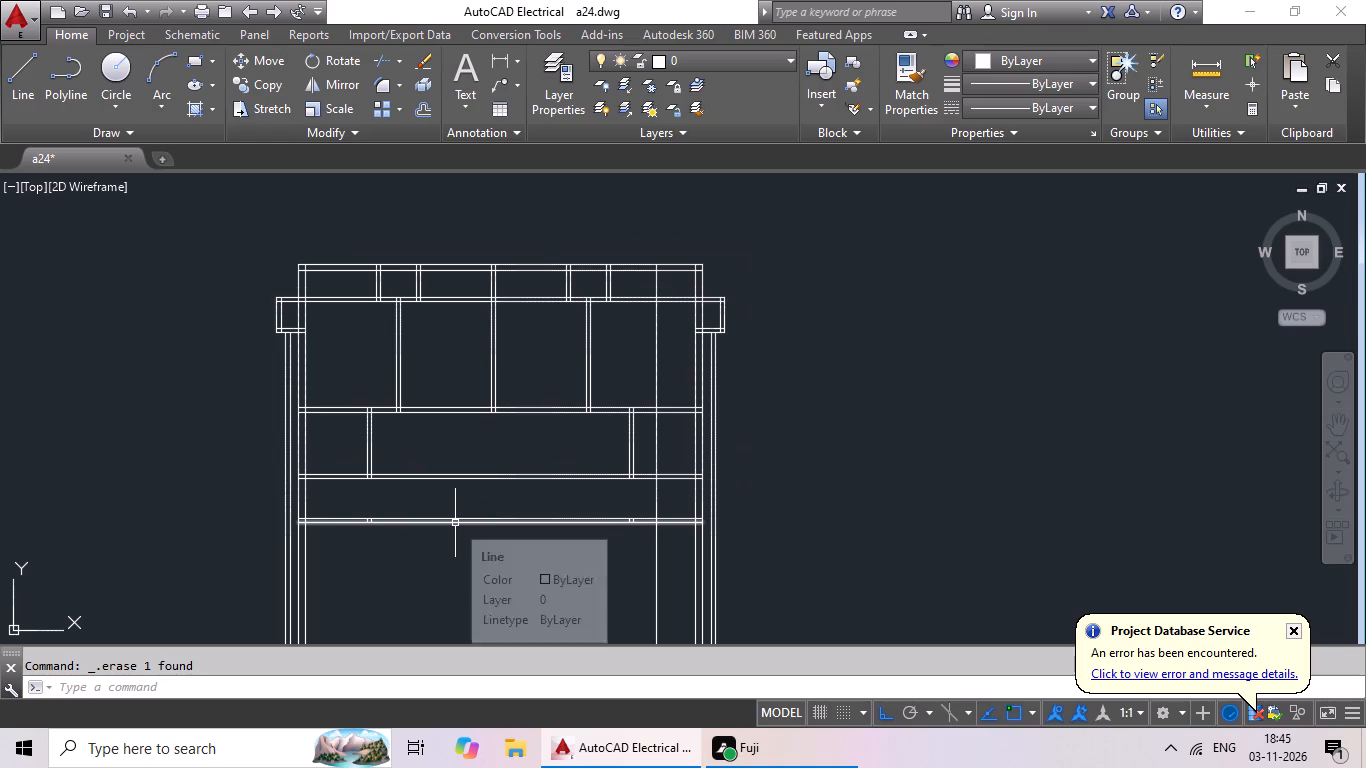
pyautogui.write('ex')
pyautogui.press('space')
pyautogui.press('space')
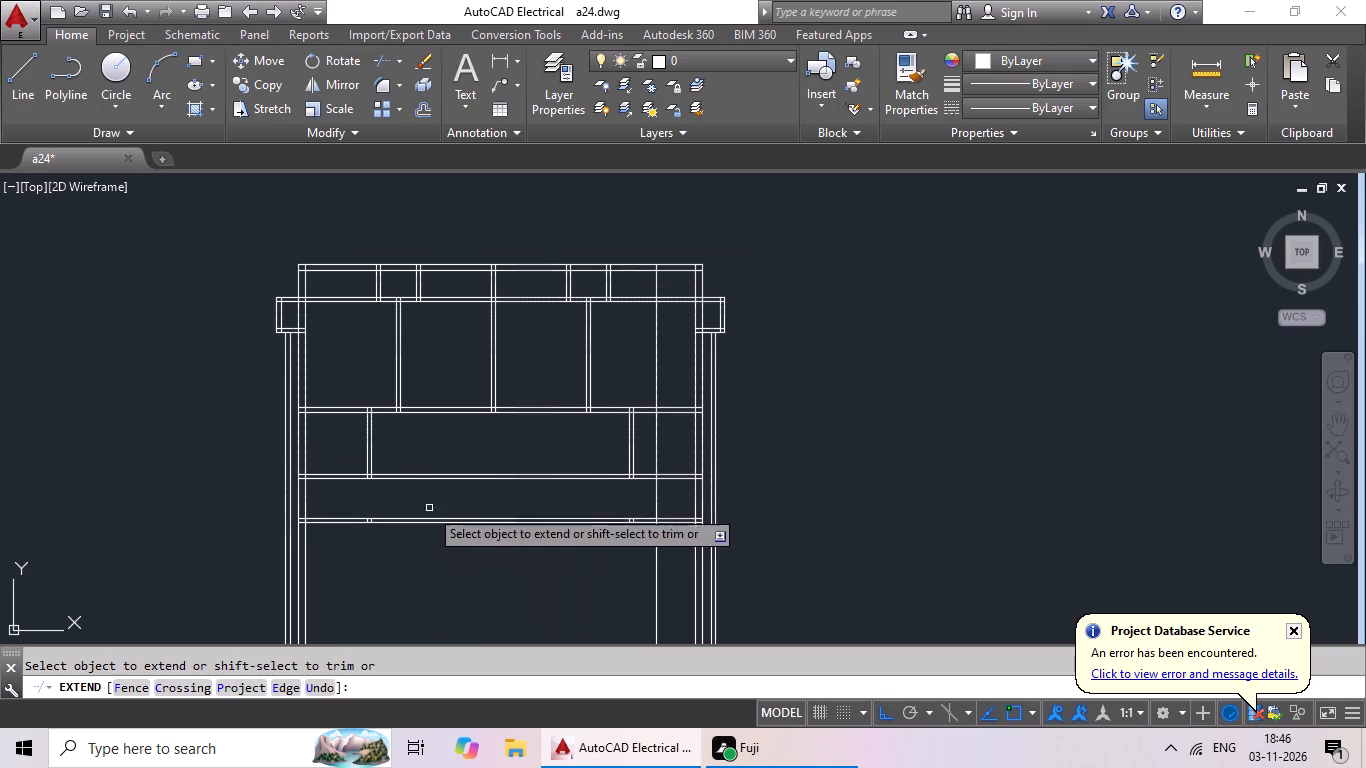
pyautogui.click(373, 460)
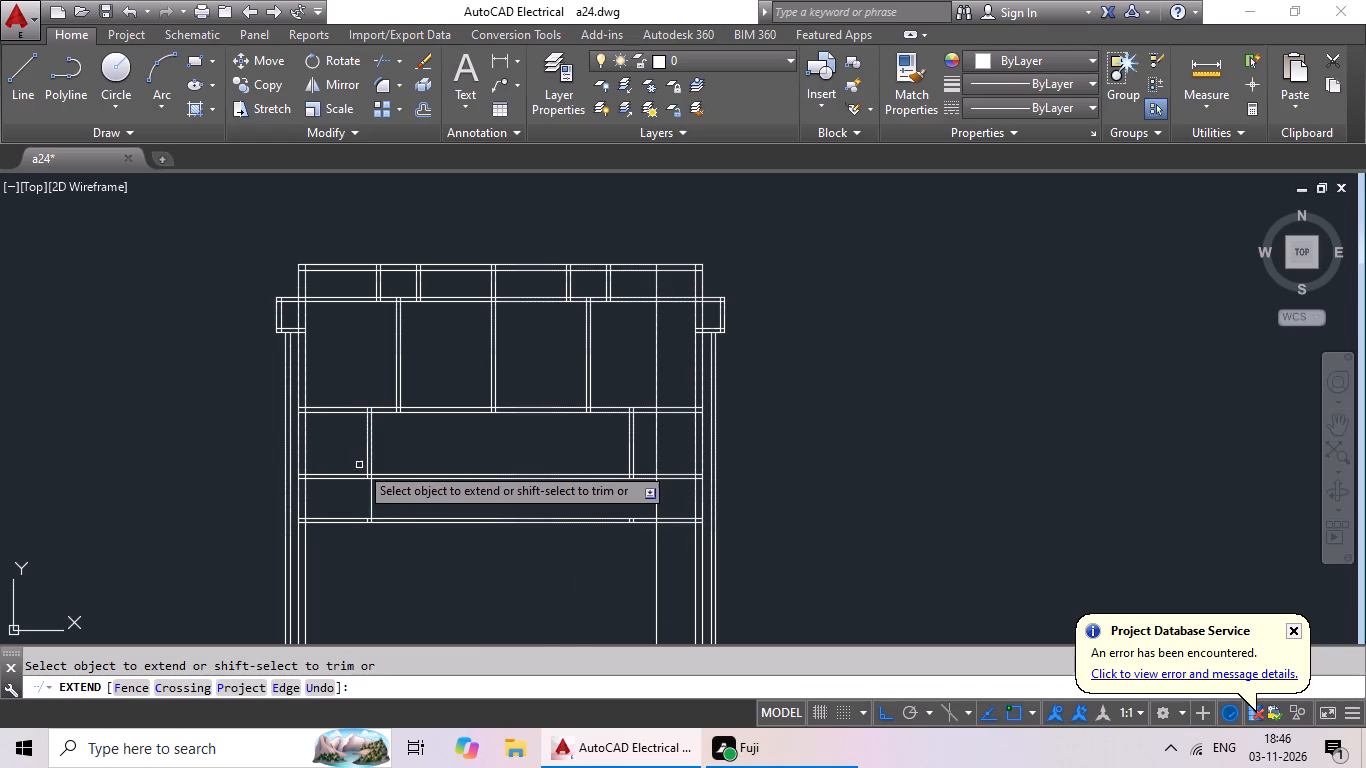
pyautogui.click(367, 459)
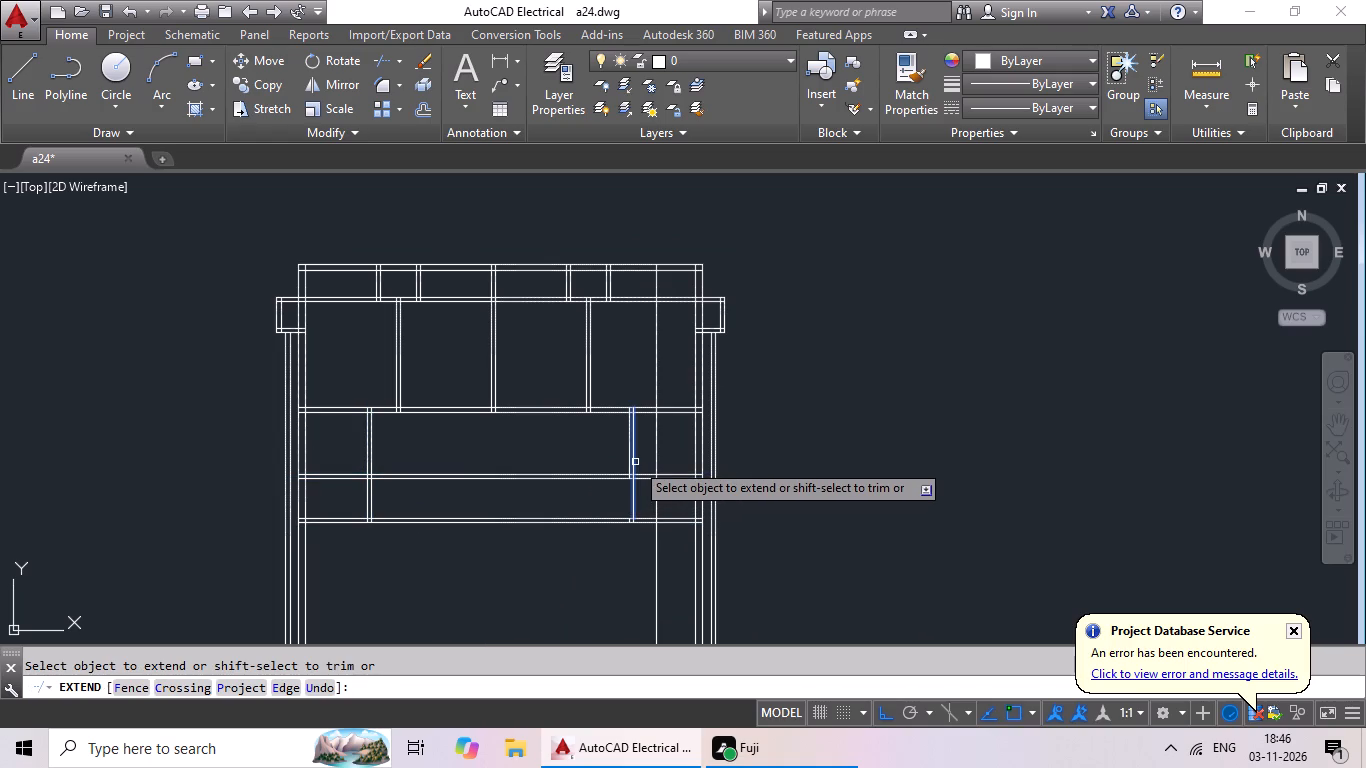
pyautogui.click(633, 465)
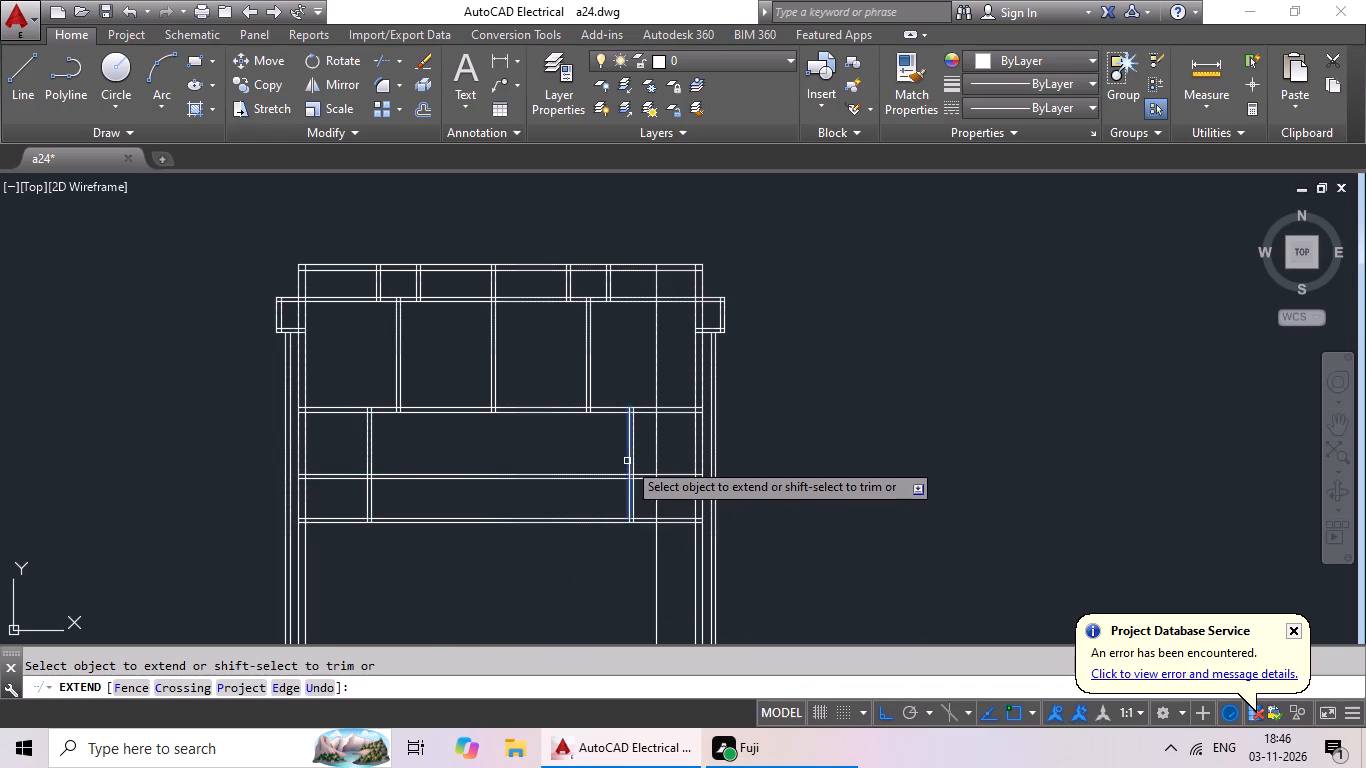
pyautogui.click(628, 460)
pyautogui.scroll(-1, 754, 509)
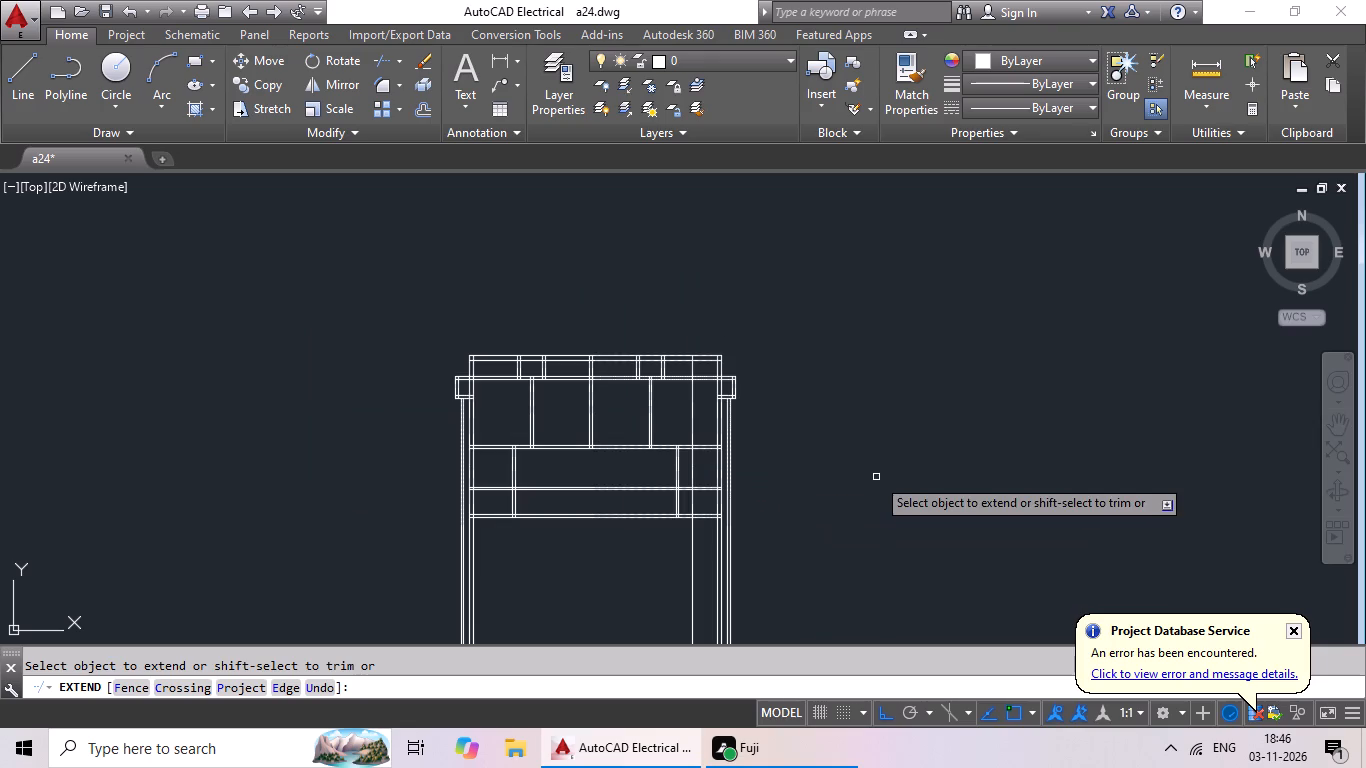
pyautogui.scroll(-1, 863, 486)
pyautogui.press('Escape')
pyautogui.press('Escape')
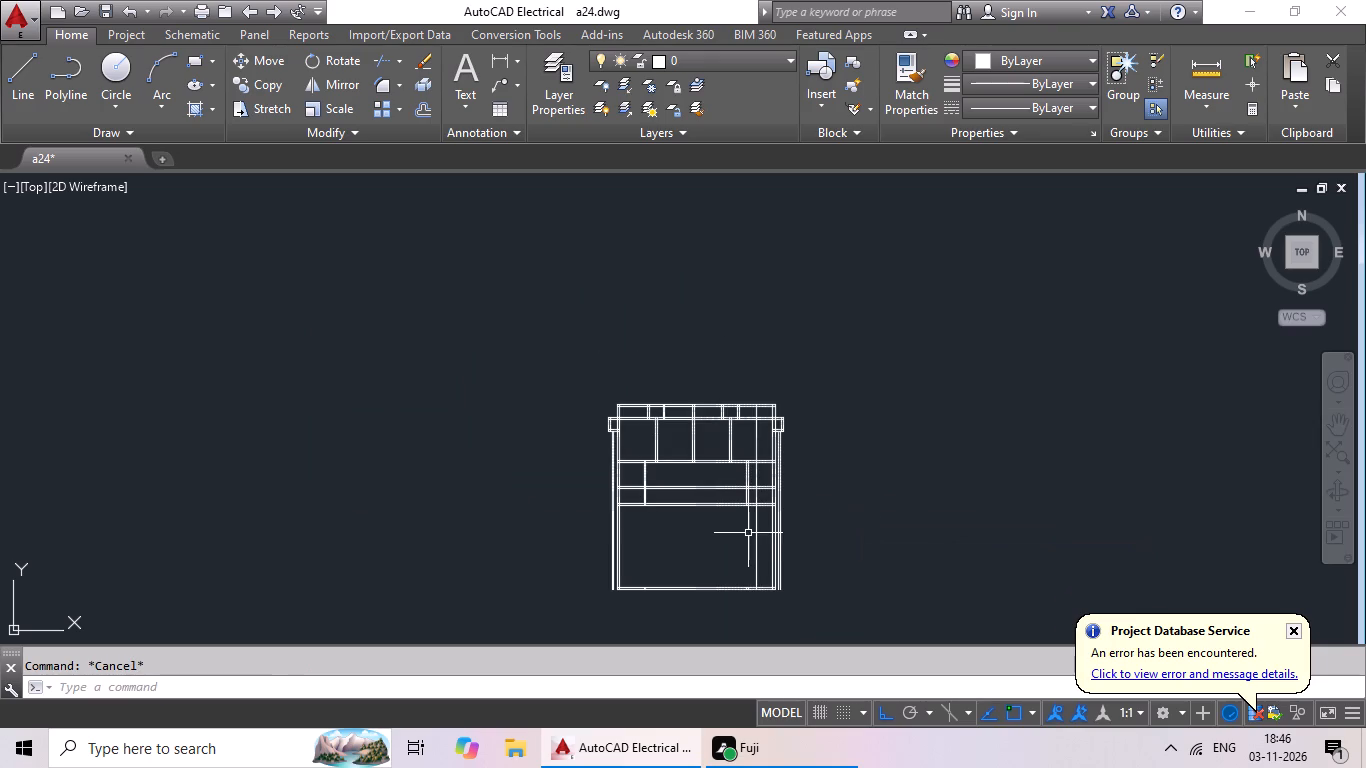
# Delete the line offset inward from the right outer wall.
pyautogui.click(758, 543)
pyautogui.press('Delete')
# Extend all four lines of the two lowest horizontal partitions to the outermost left side line.
pyautogui.scroll(-3, 896, 522)
pyautogui.scroll(3, 868, 520)
pyautogui.scroll(3, 782, 520)
pyautogui.moveTo(780, 520); pyautogui.dragTo(728, 537, button='middle')
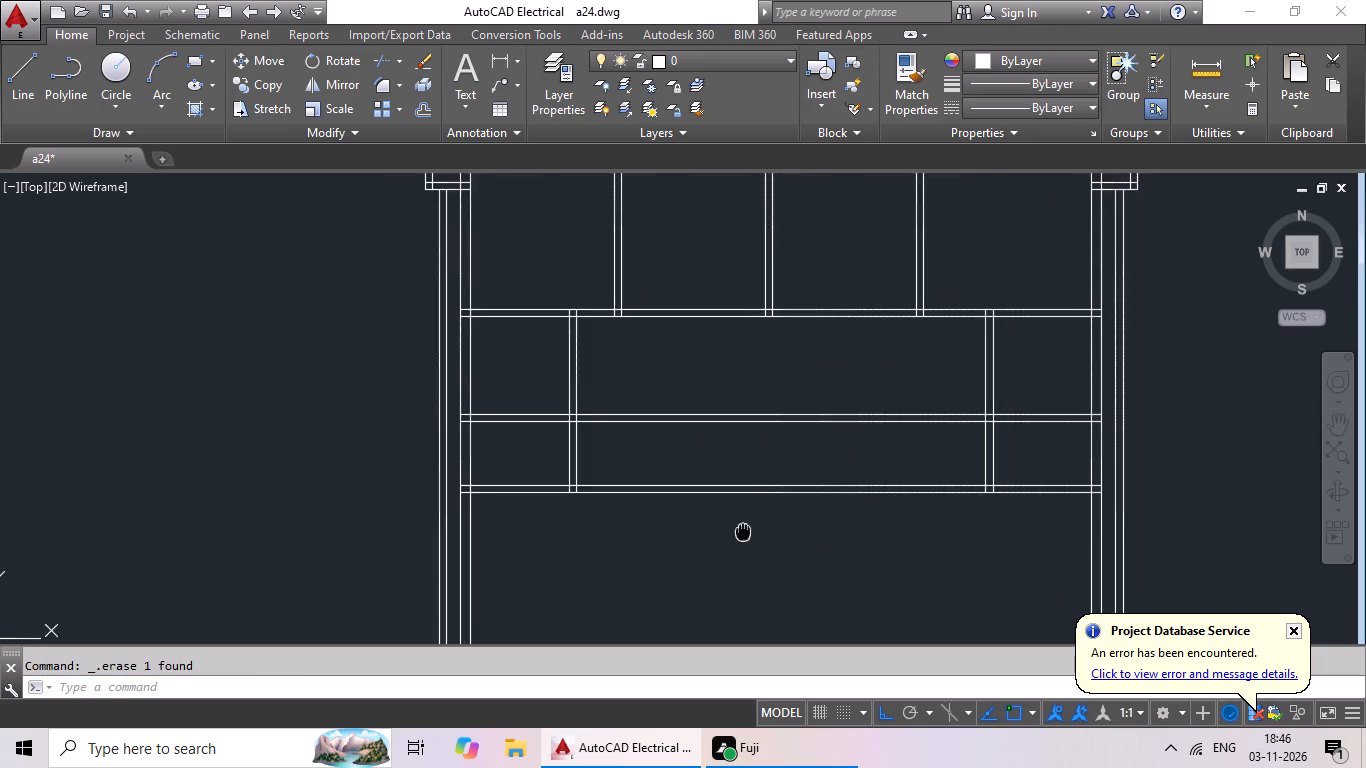
pyautogui.moveTo(728, 537); pyautogui.dragTo(657, 571, button='middle')
pyautogui.press('Escape')
pyautogui.press('e')
pyautogui.write('x')
pyautogui.press('space')
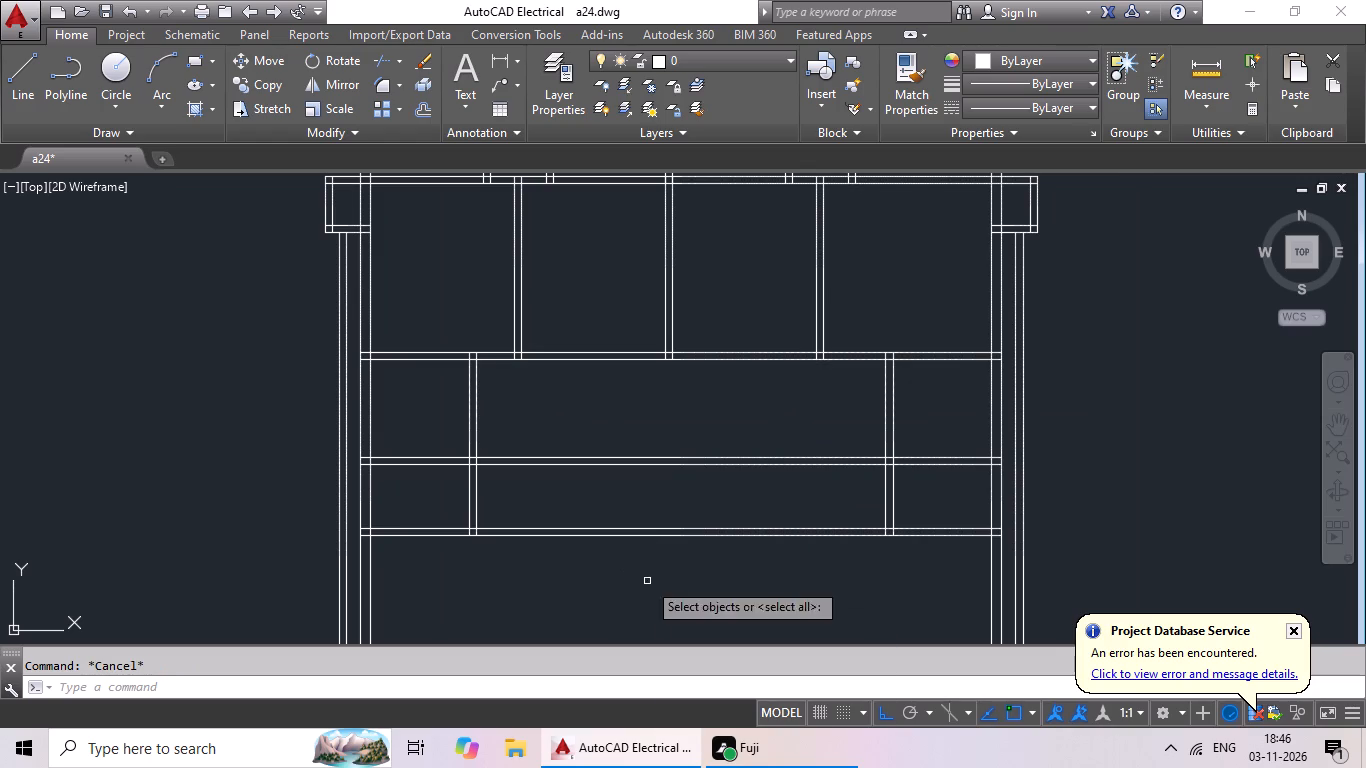
pyautogui.press('space')
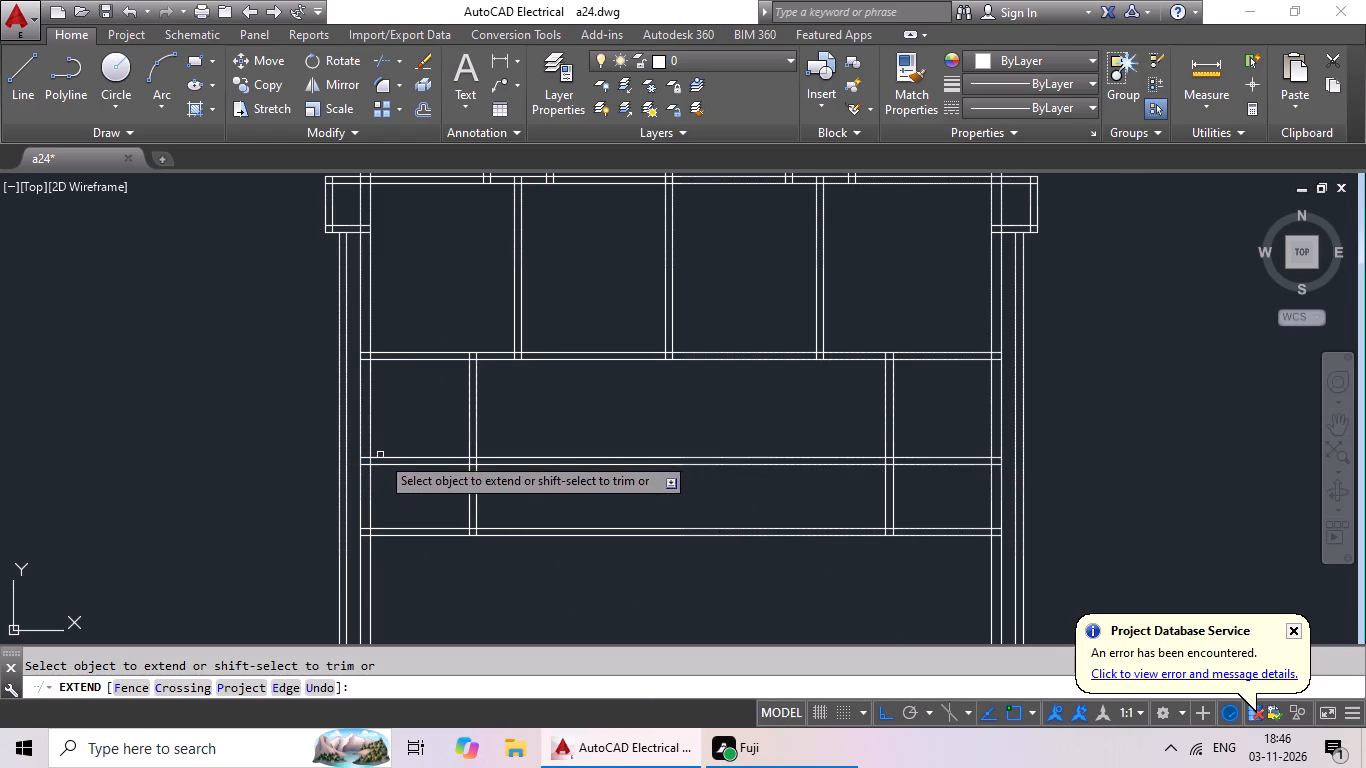
pyautogui.moveTo(387, 458); pyautogui.dragTo(368, 458)
pyautogui.click(367, 458)
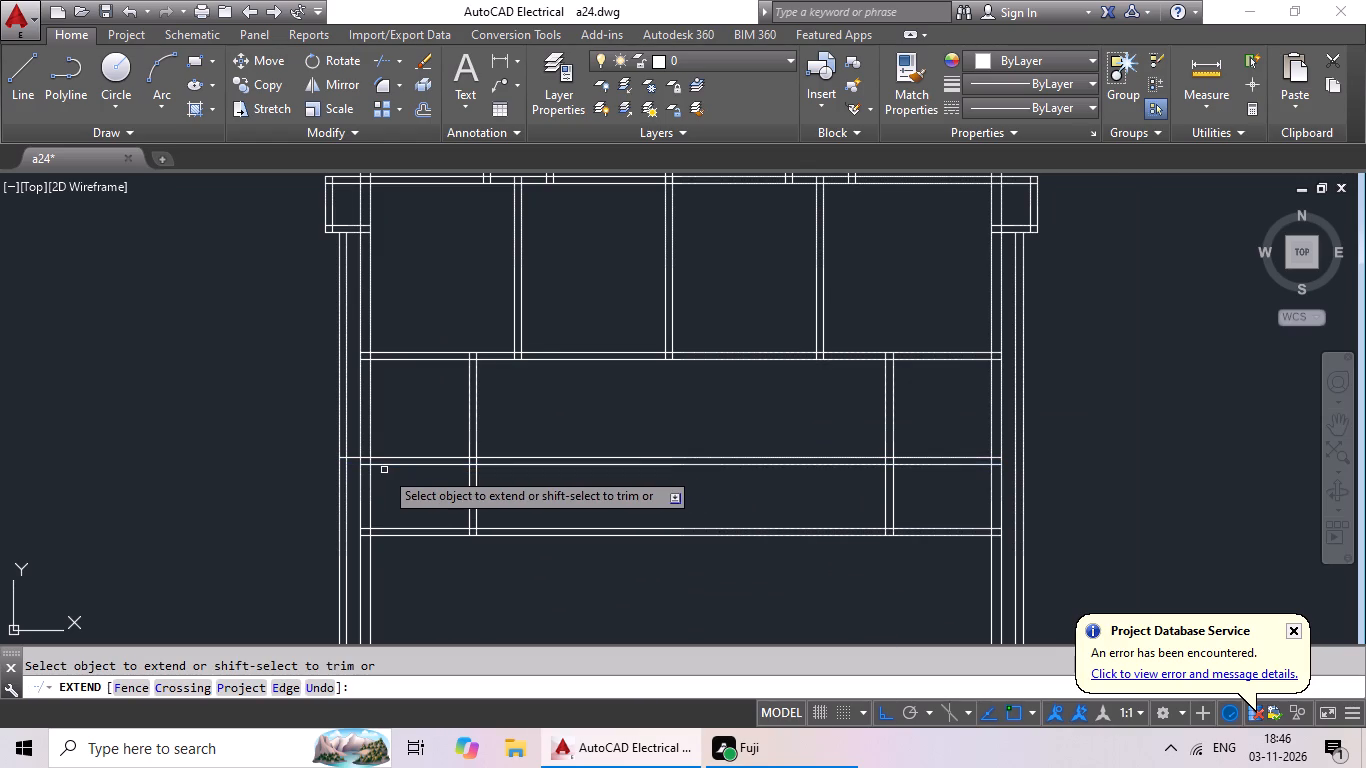
pyautogui.click(391, 468)
pyautogui.click(375, 467)
pyautogui.click(384, 529)
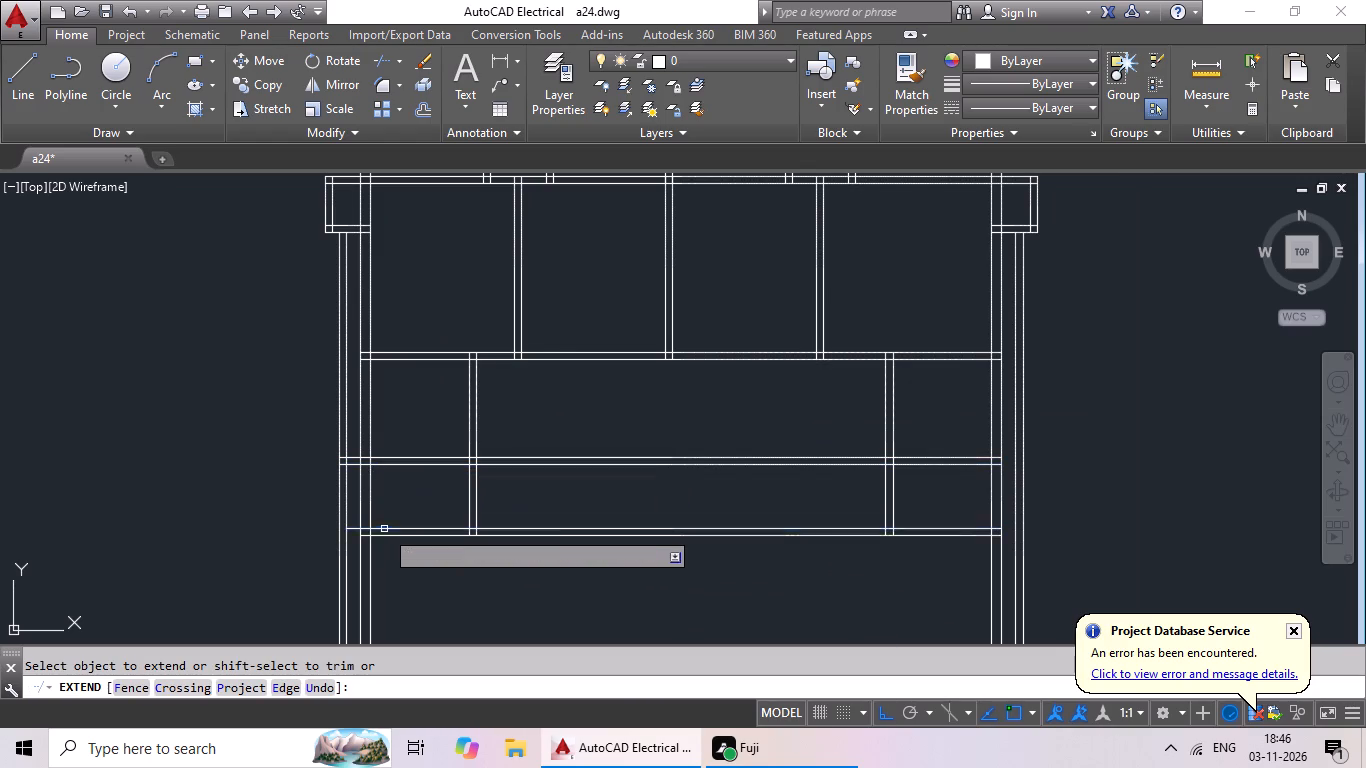
pyautogui.click(376, 529)
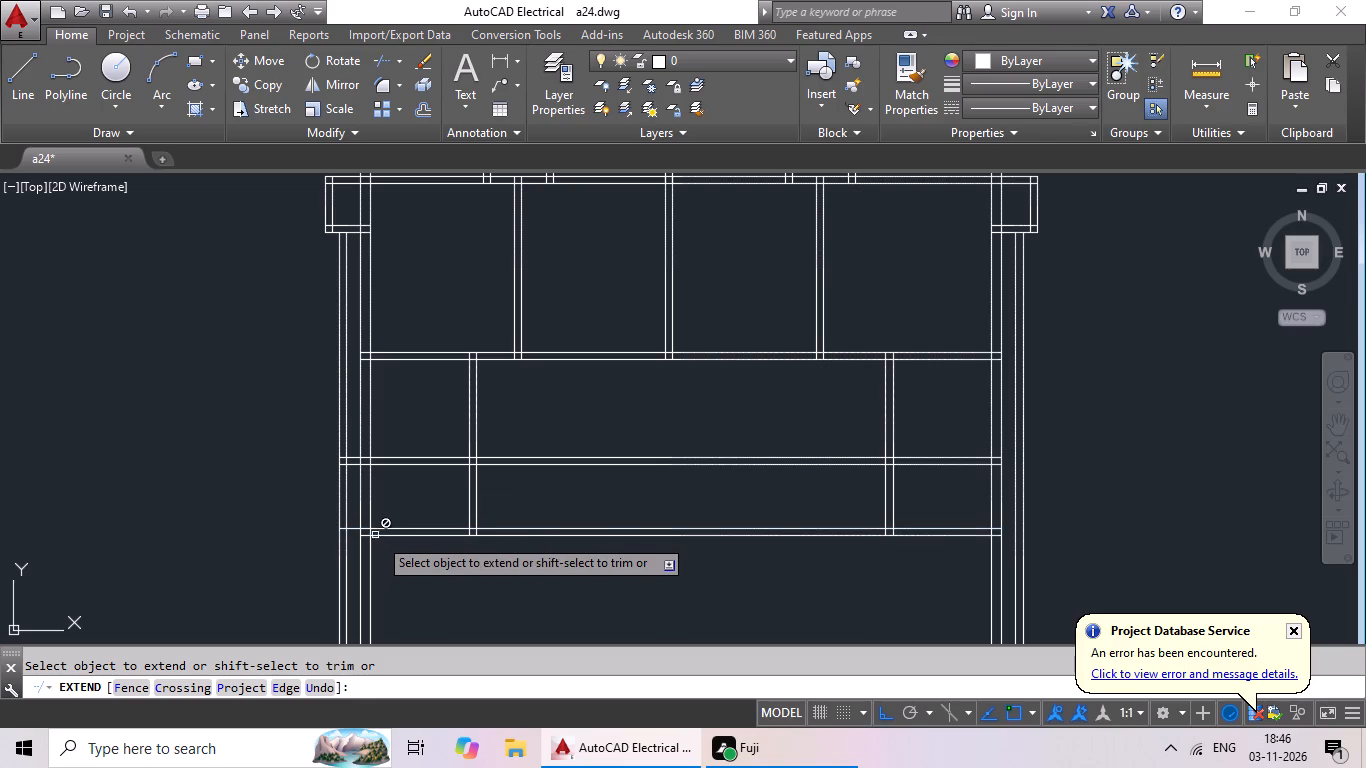
pyautogui.click(382, 536)
pyautogui.click(374, 536)
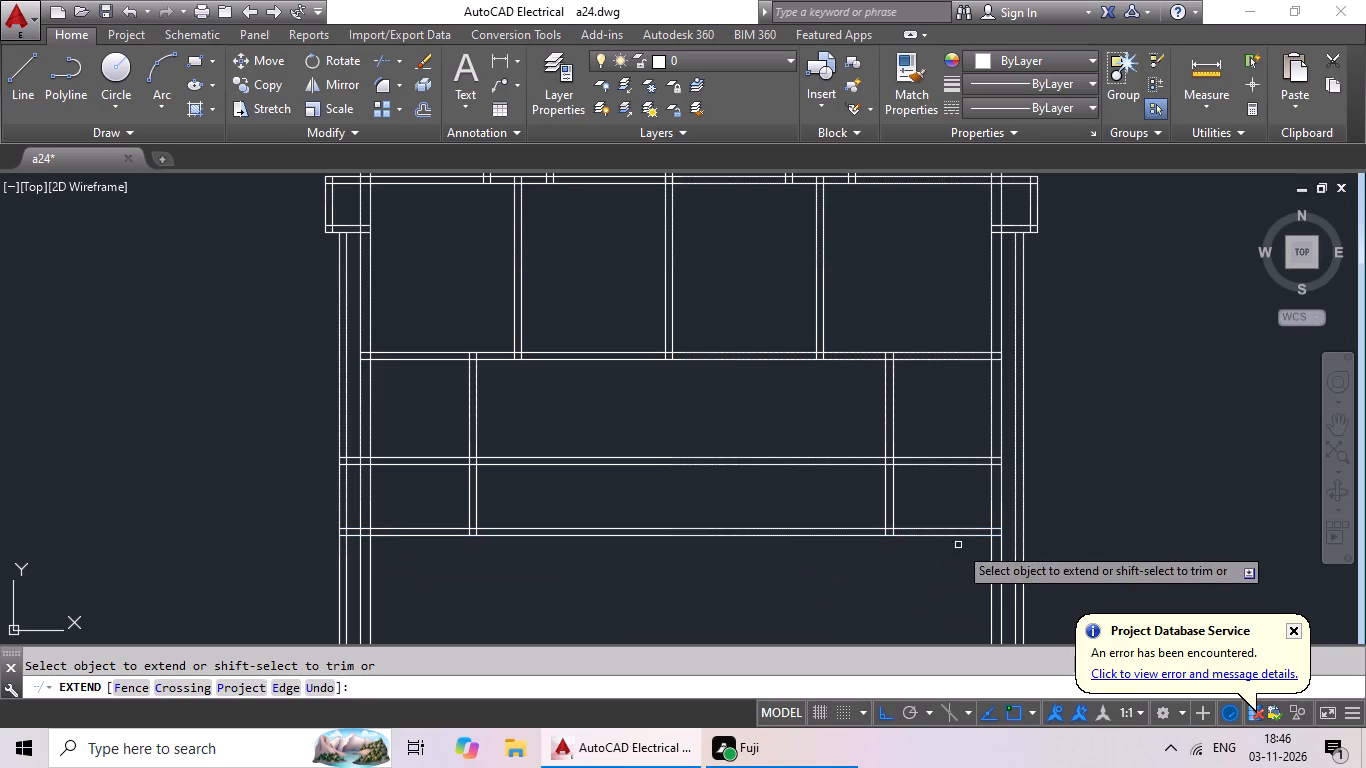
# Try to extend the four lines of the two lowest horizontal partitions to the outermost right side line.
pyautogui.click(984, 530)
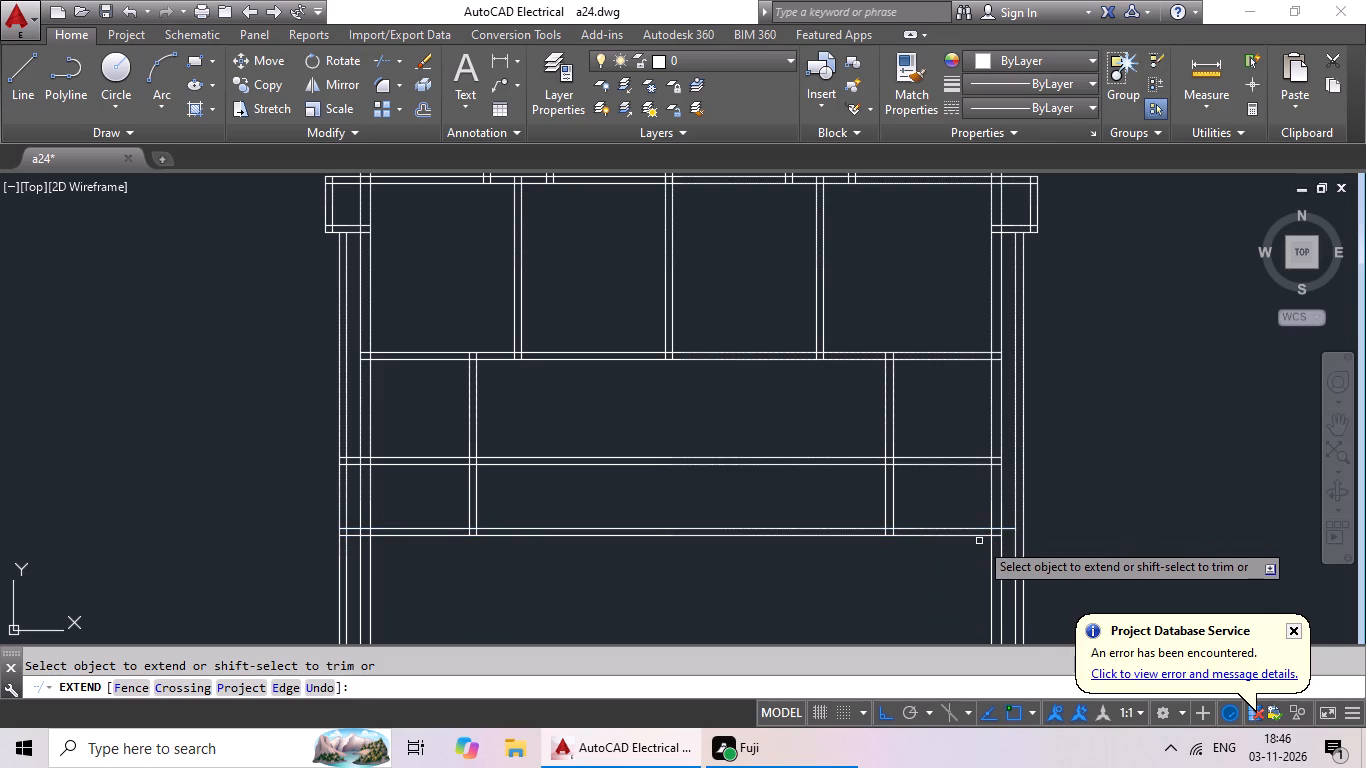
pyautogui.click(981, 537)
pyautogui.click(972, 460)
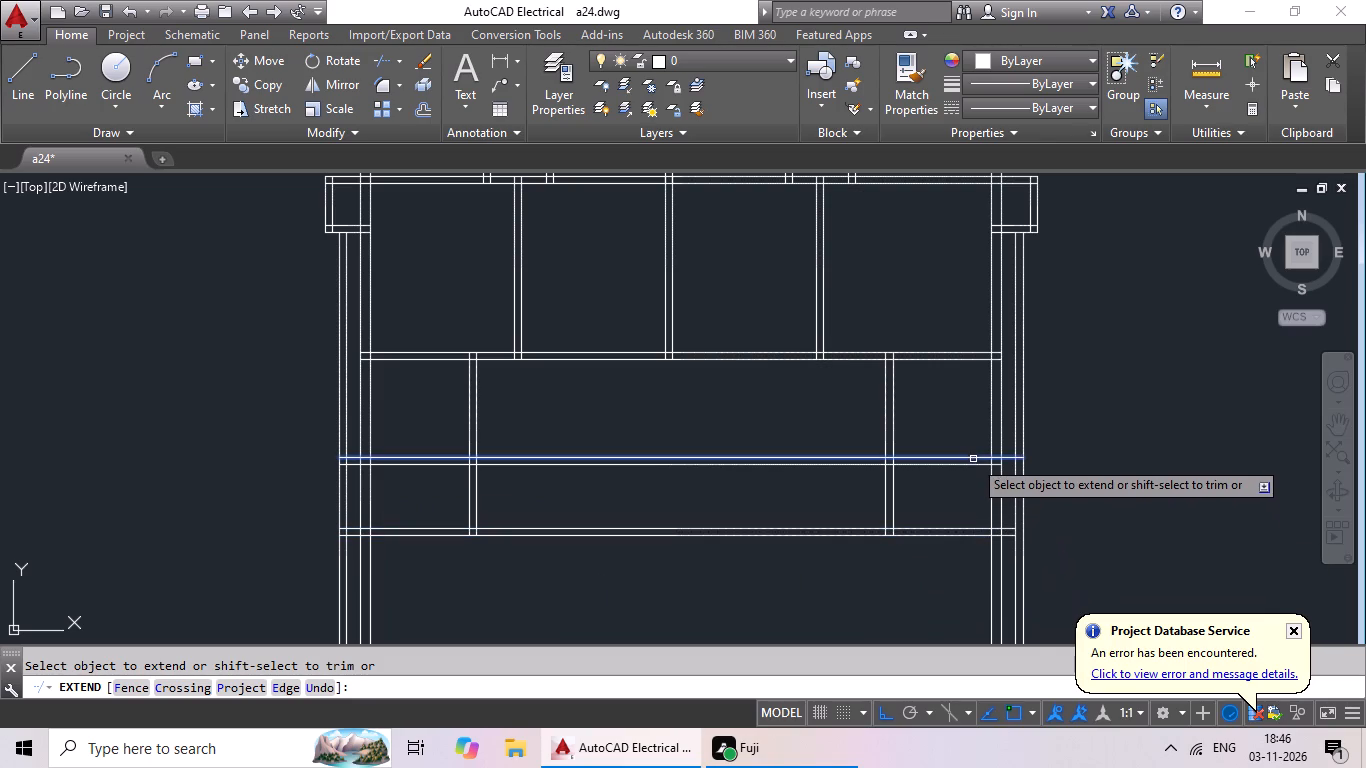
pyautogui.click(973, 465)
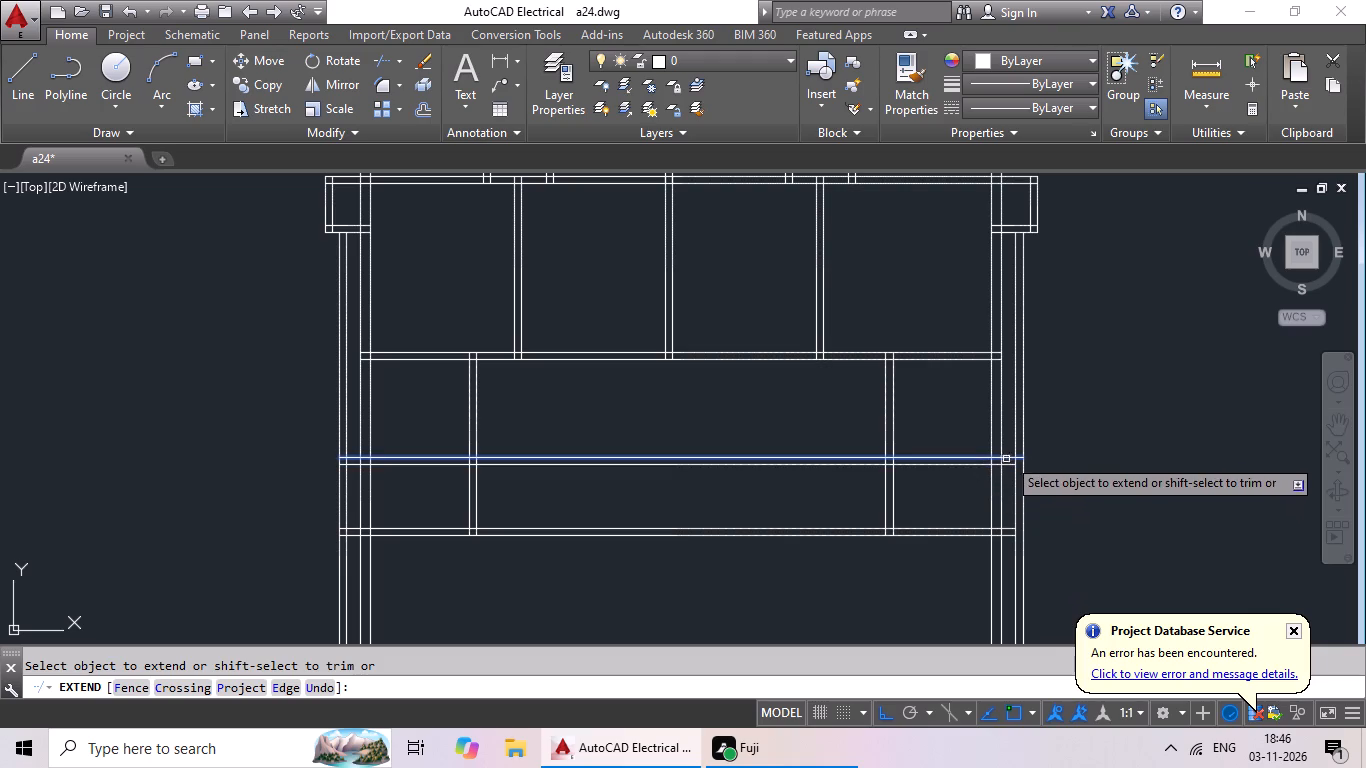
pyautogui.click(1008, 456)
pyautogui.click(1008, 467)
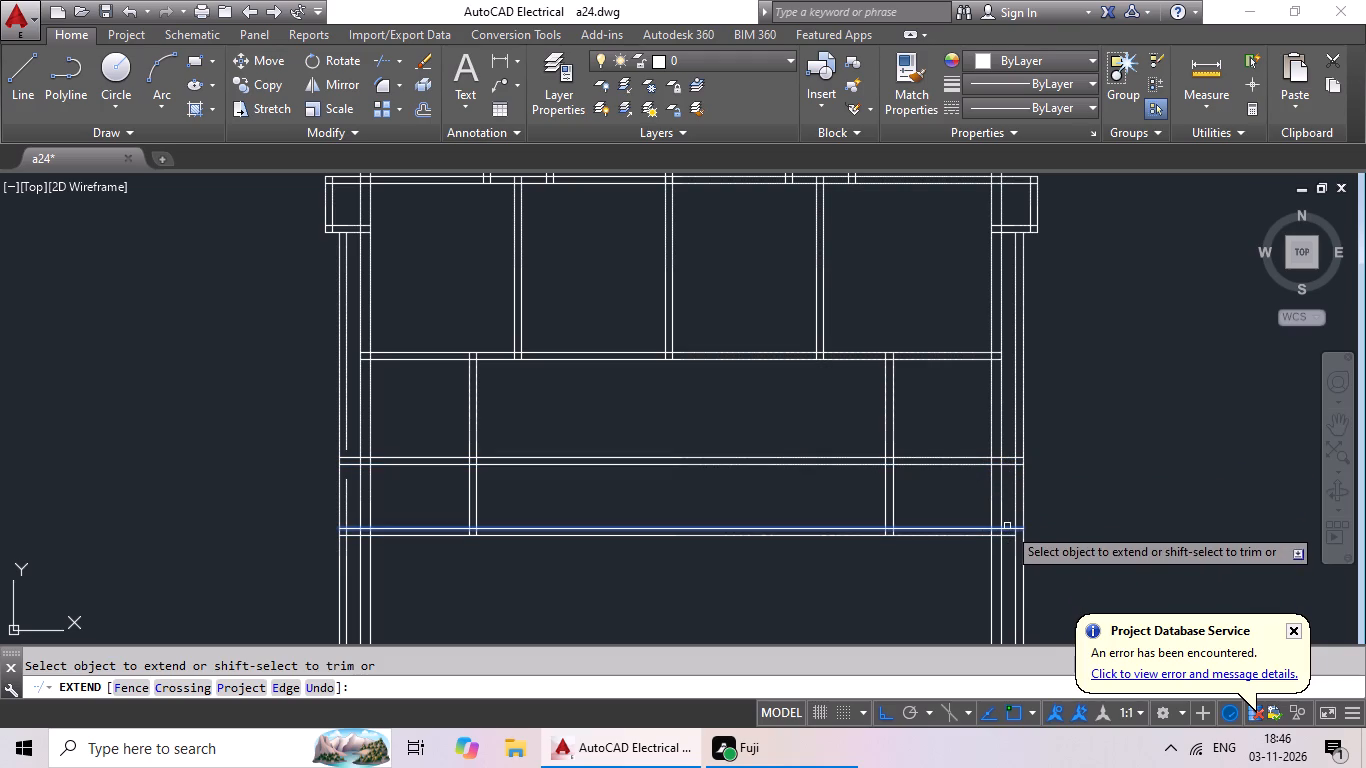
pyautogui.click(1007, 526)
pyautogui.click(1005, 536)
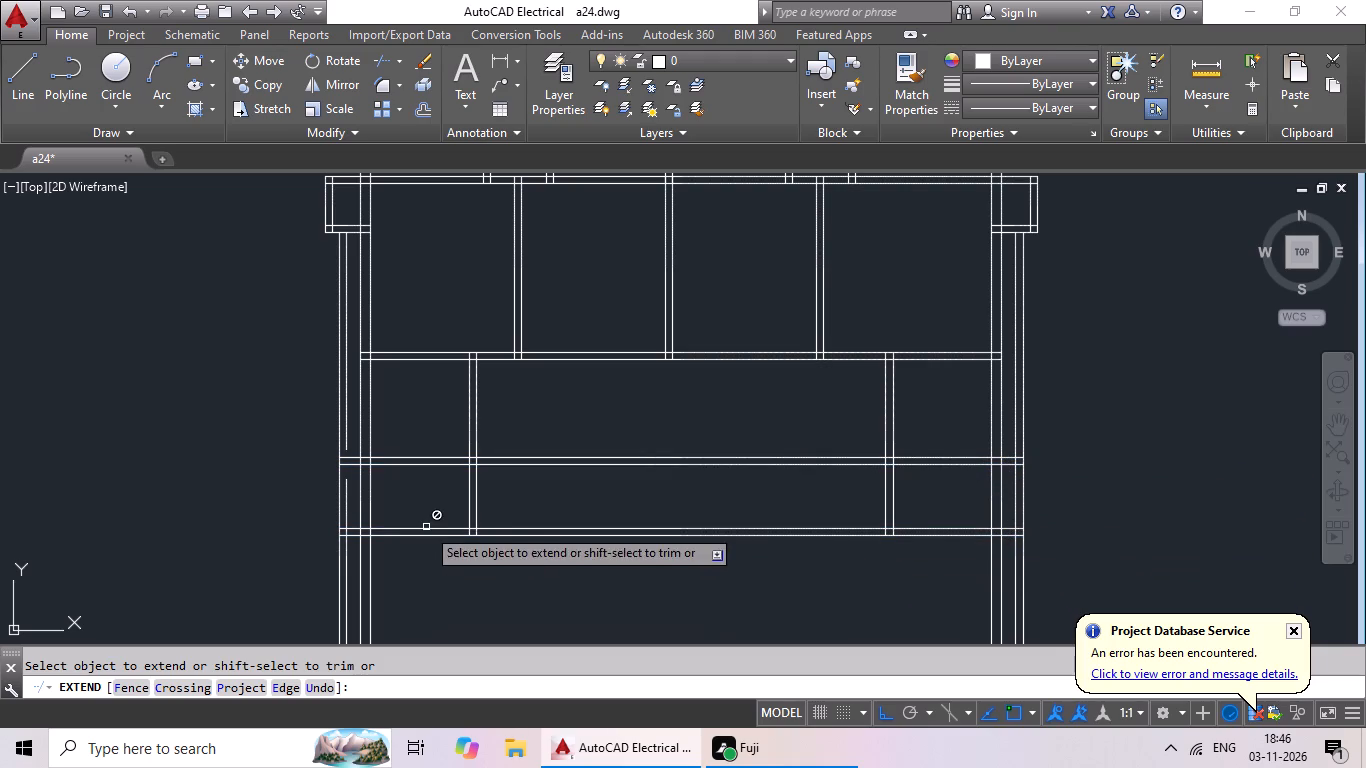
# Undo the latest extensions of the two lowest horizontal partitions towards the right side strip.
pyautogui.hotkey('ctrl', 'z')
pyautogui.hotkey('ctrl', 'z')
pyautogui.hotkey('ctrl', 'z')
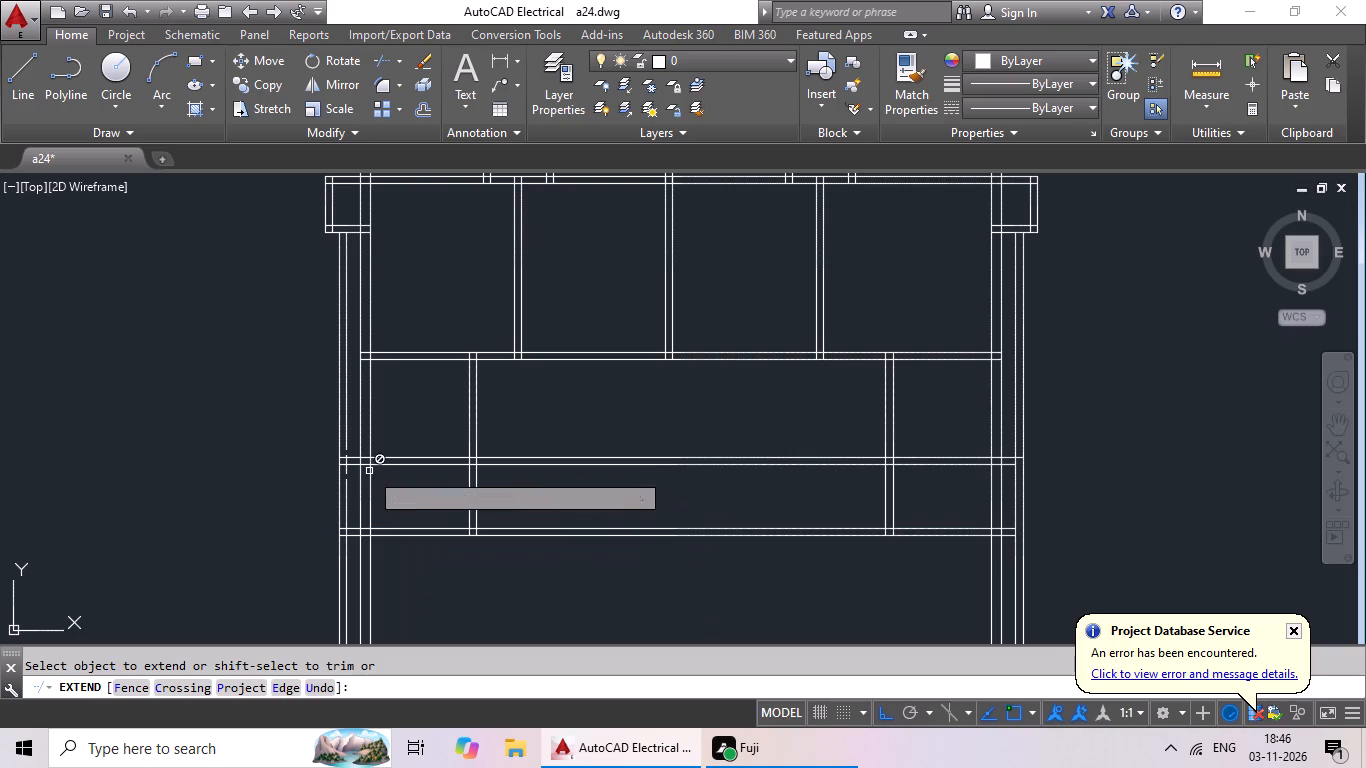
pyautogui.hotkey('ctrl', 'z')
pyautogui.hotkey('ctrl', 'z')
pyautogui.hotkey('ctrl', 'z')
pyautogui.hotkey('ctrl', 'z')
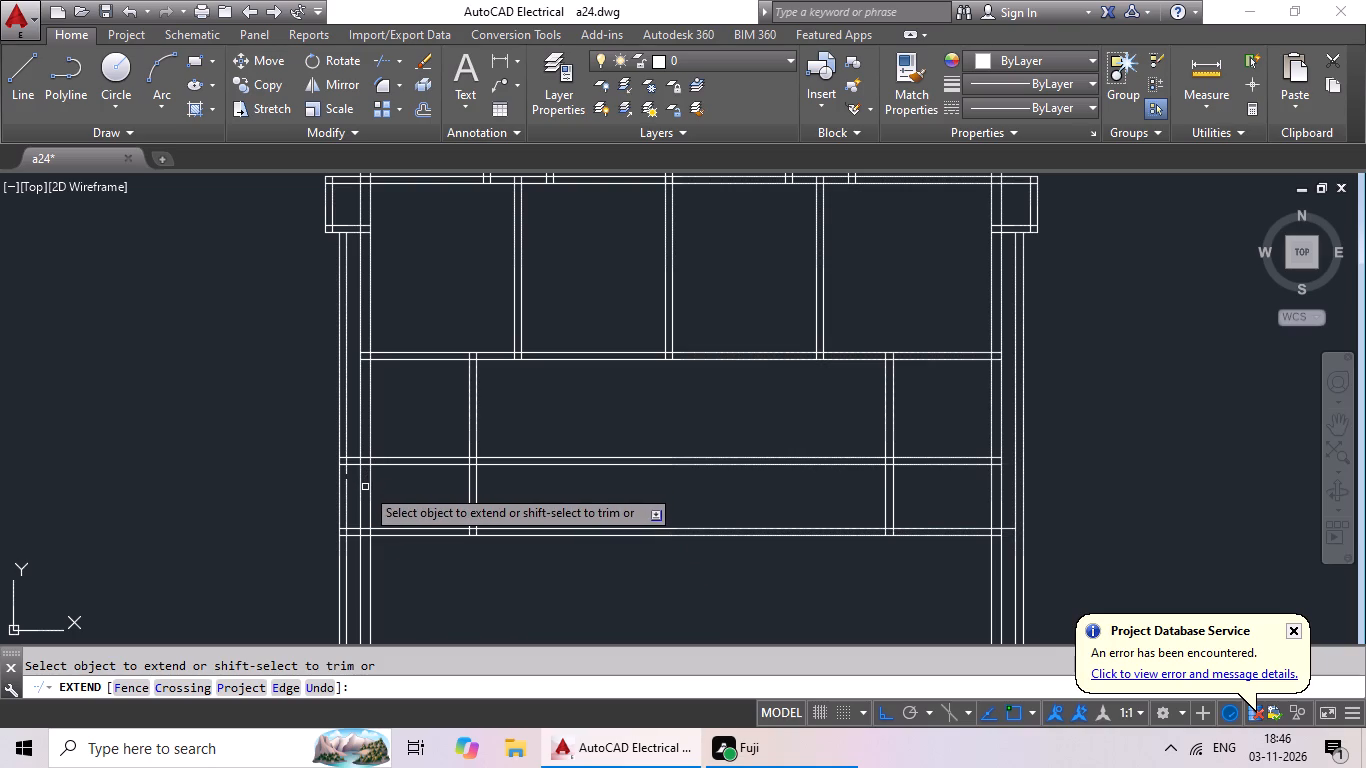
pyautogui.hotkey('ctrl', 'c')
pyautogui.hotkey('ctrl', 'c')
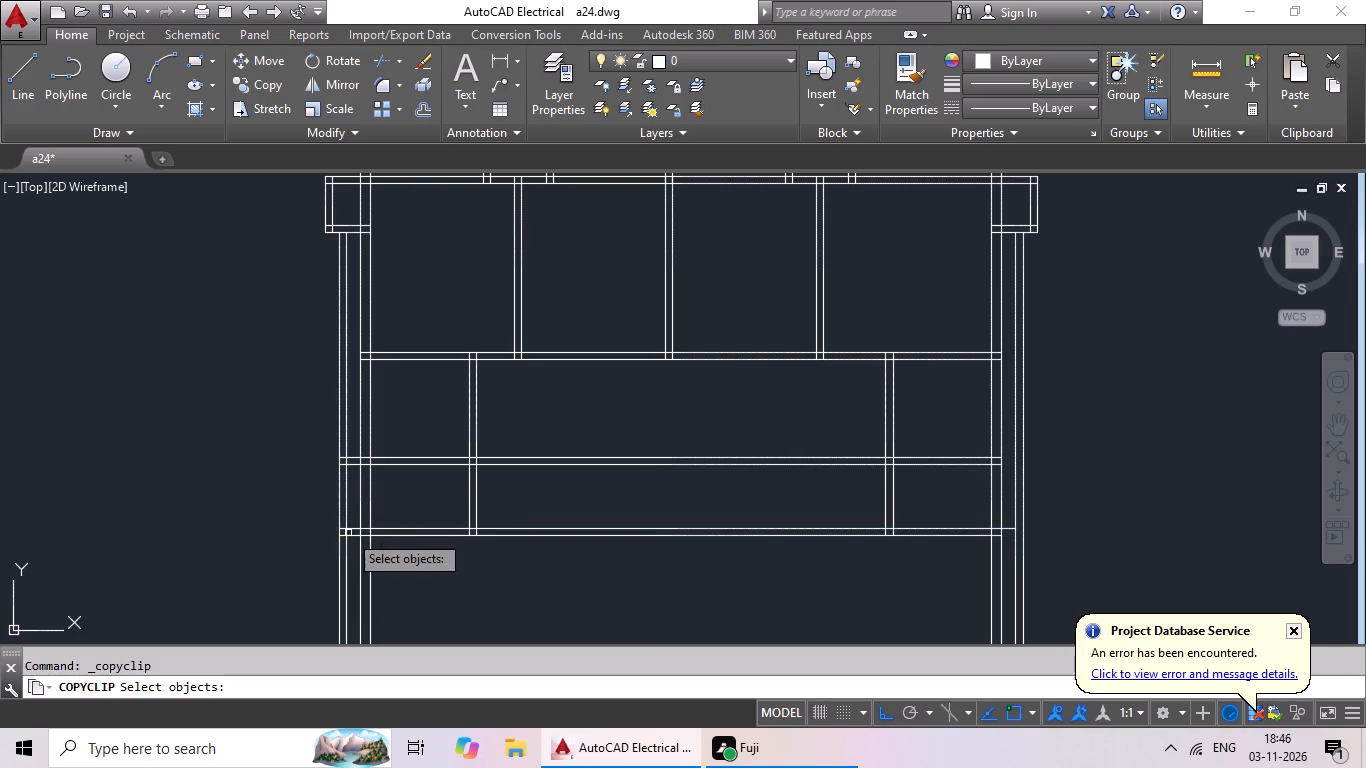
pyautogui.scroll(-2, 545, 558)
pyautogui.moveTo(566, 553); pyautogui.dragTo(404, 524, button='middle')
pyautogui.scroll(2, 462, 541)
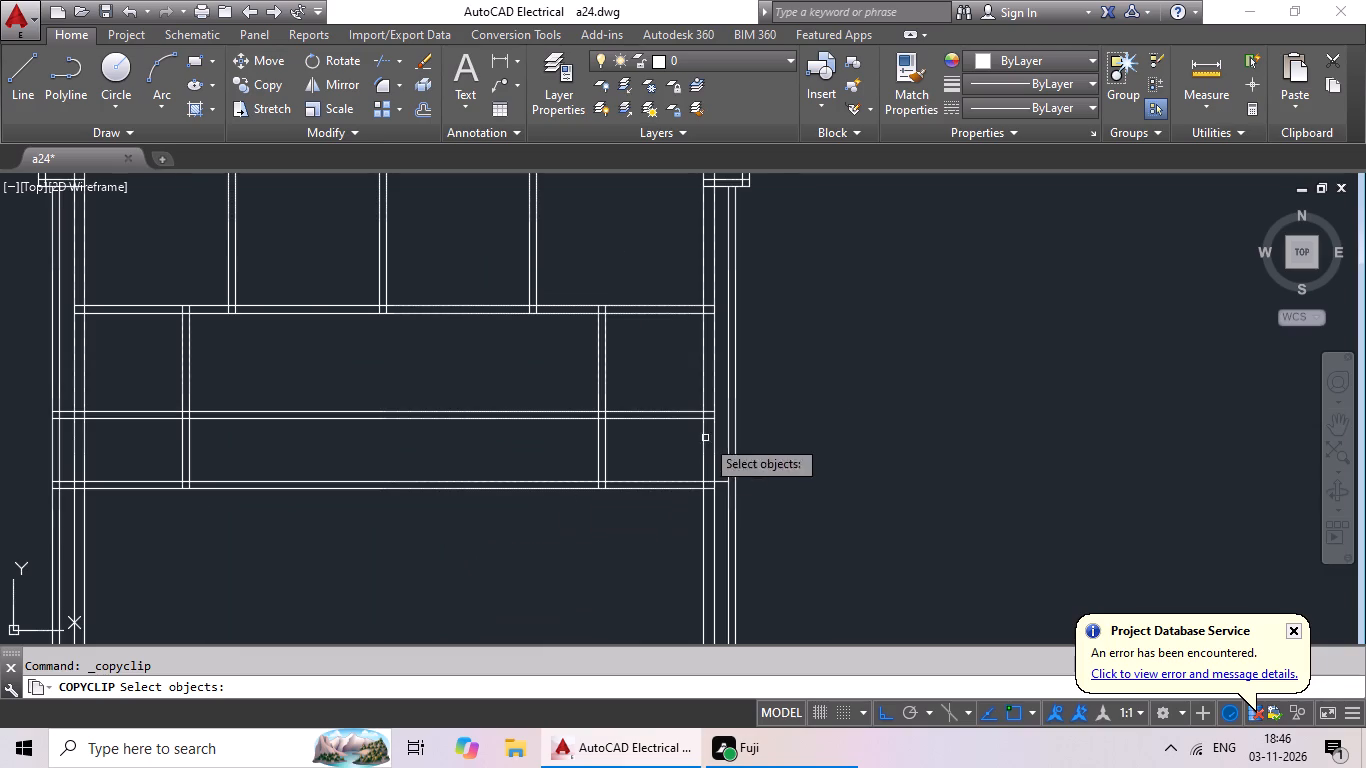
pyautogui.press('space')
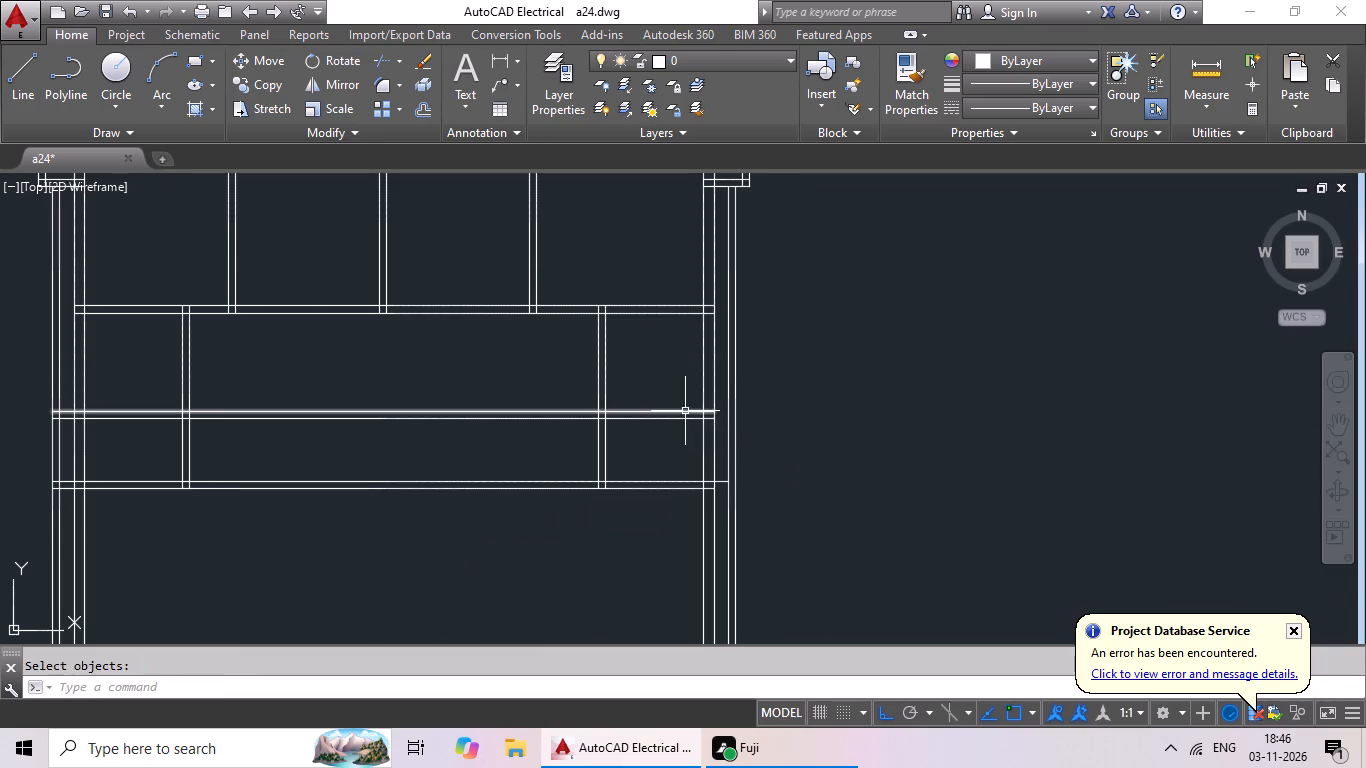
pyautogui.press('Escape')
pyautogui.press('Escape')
# Extend all four lines of the two lowest horizontal partitions to the outermost right side line.
pyautogui.press('e')
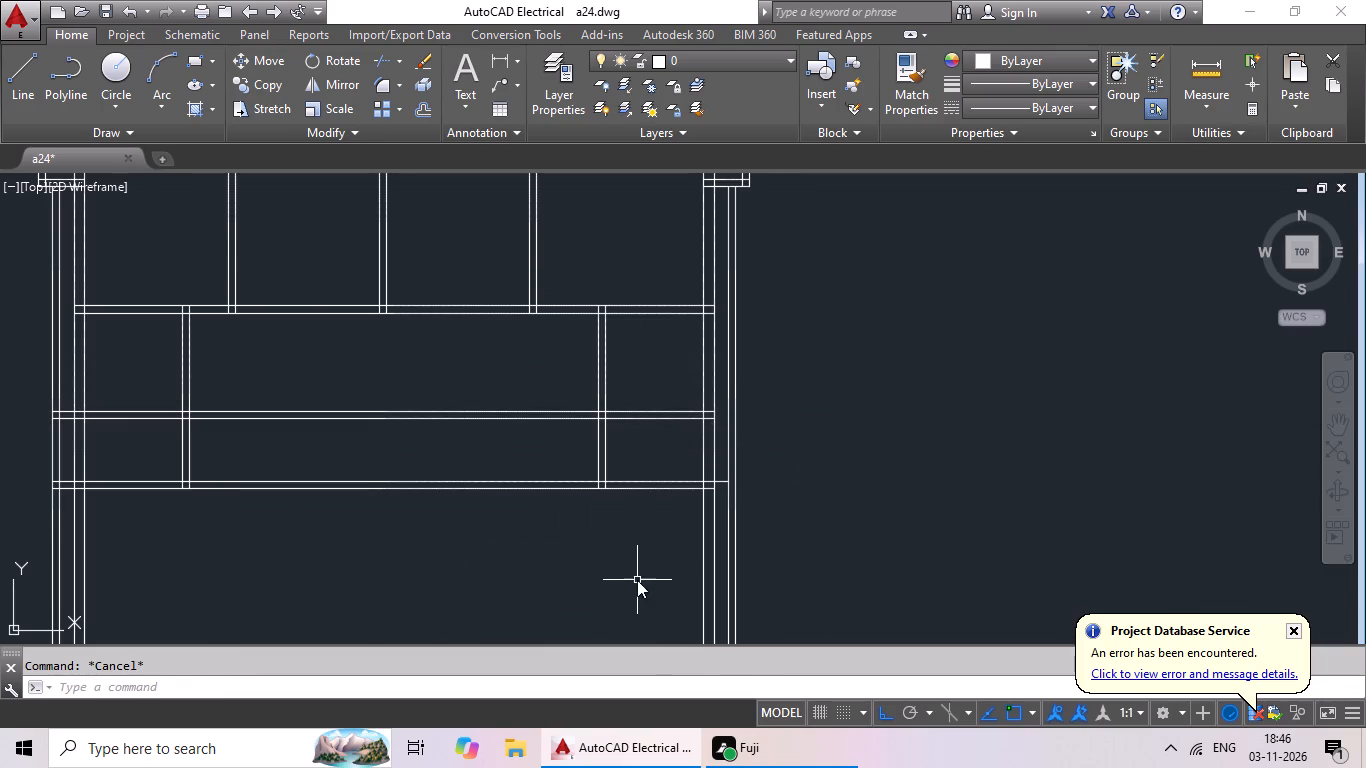
pyautogui.press('x')
pyautogui.press('space')
pyautogui.press('space')
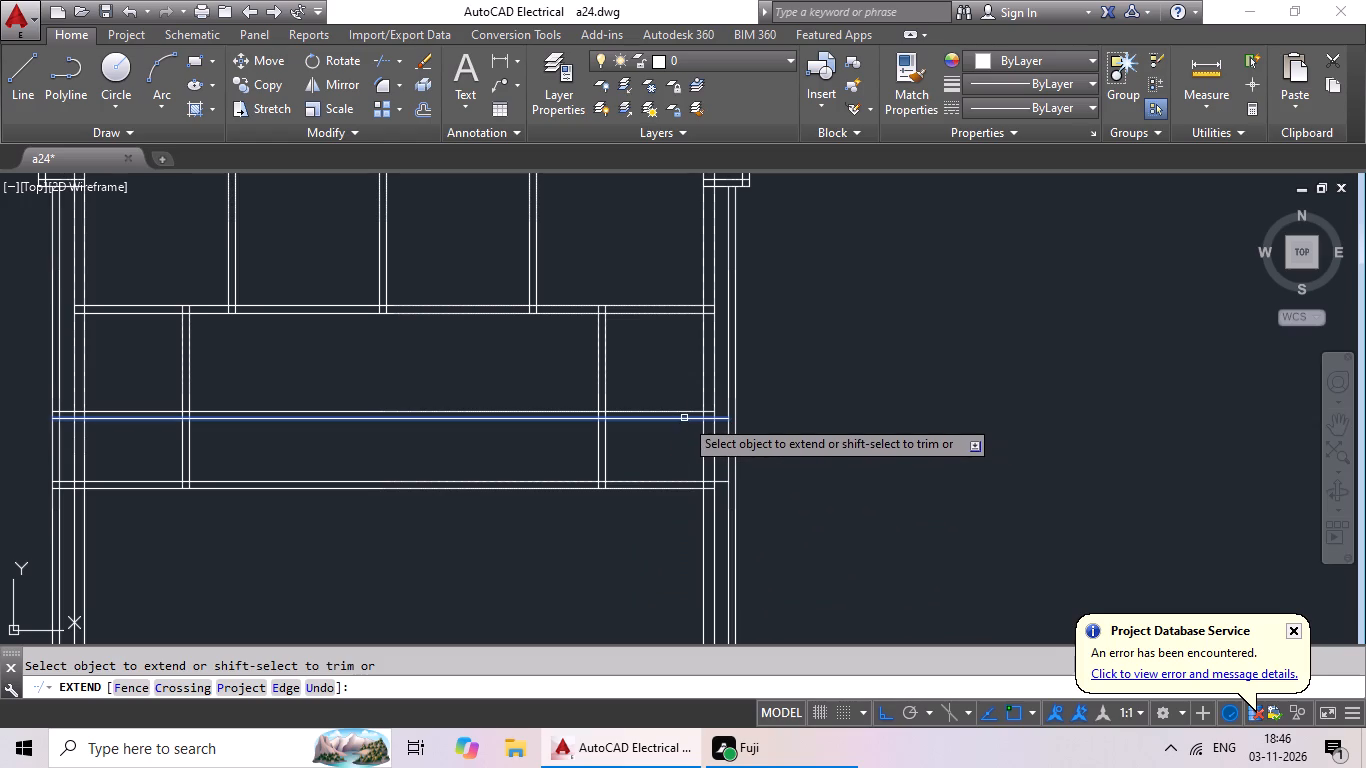
pyautogui.click(684, 418)
pyautogui.click(707, 419)
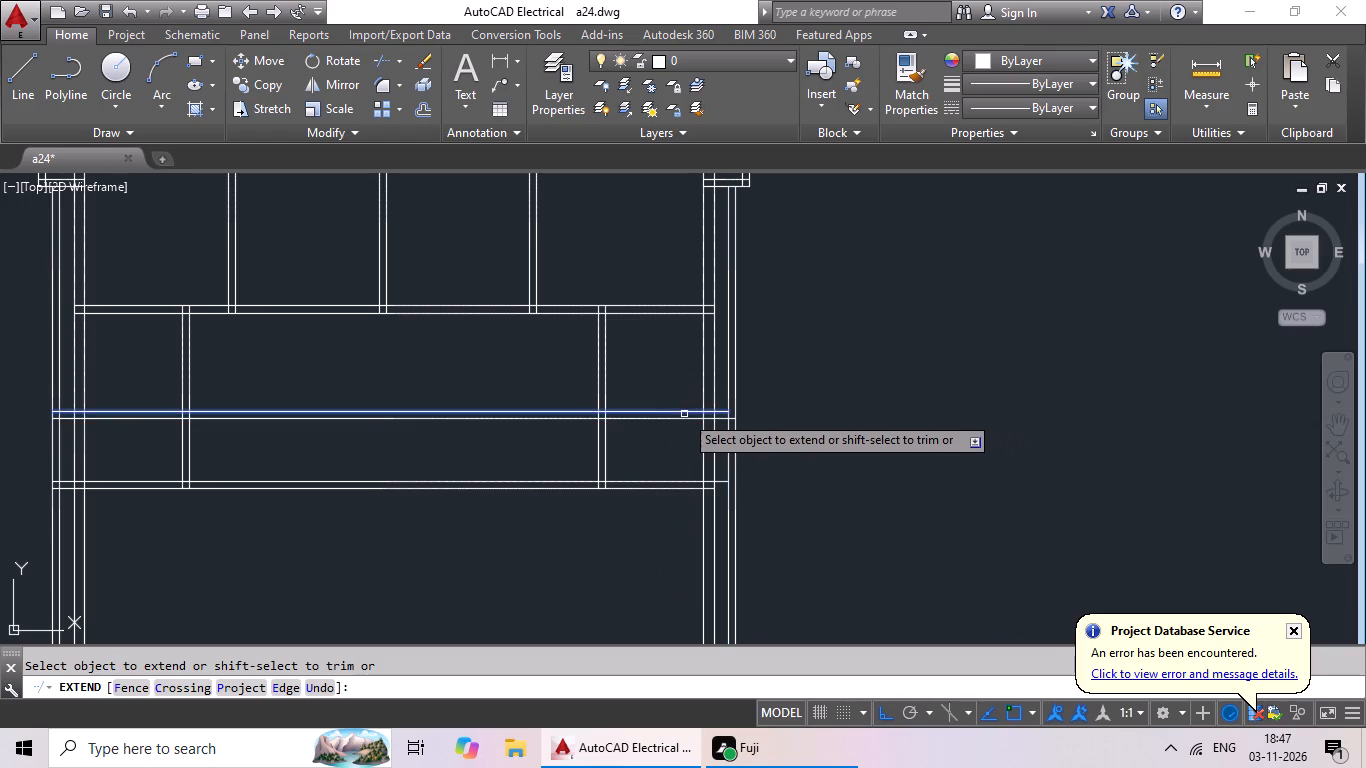
pyautogui.click(684, 414)
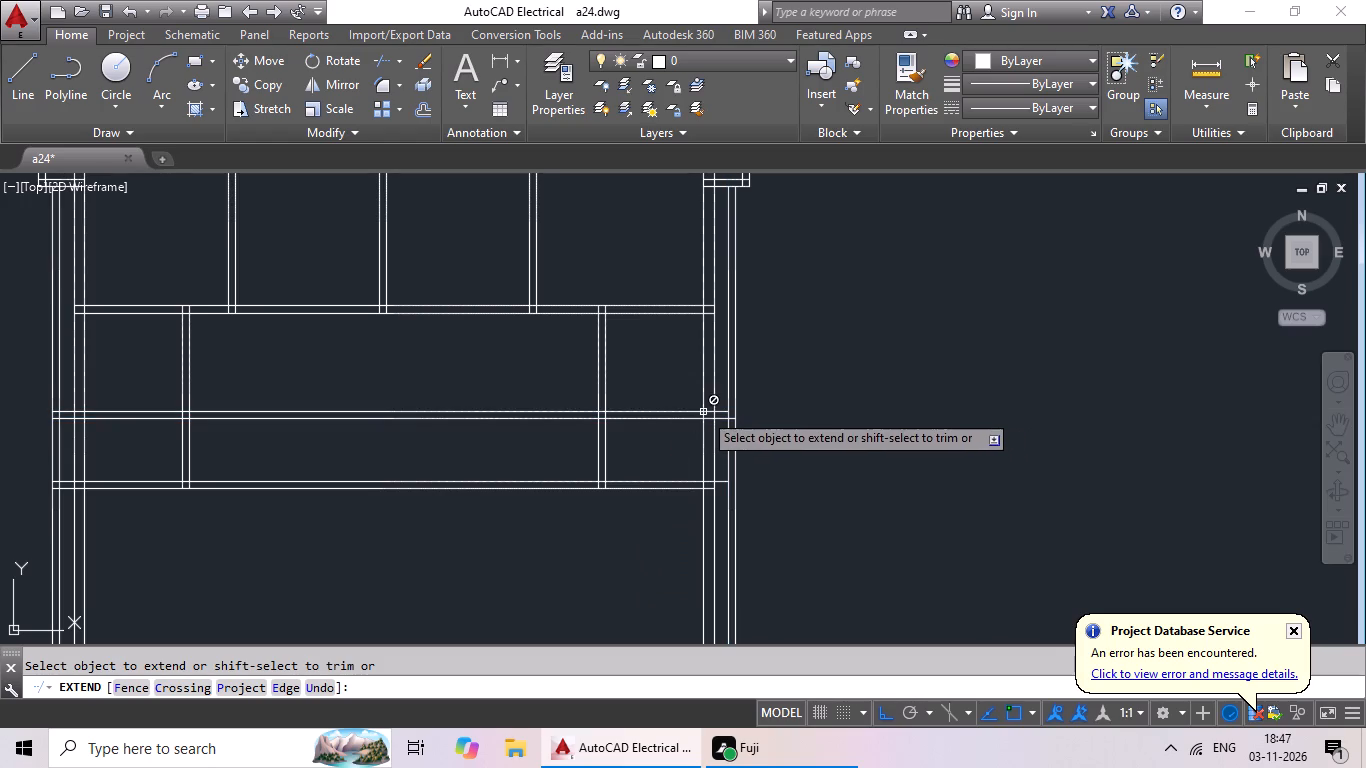
pyautogui.click(671, 411)
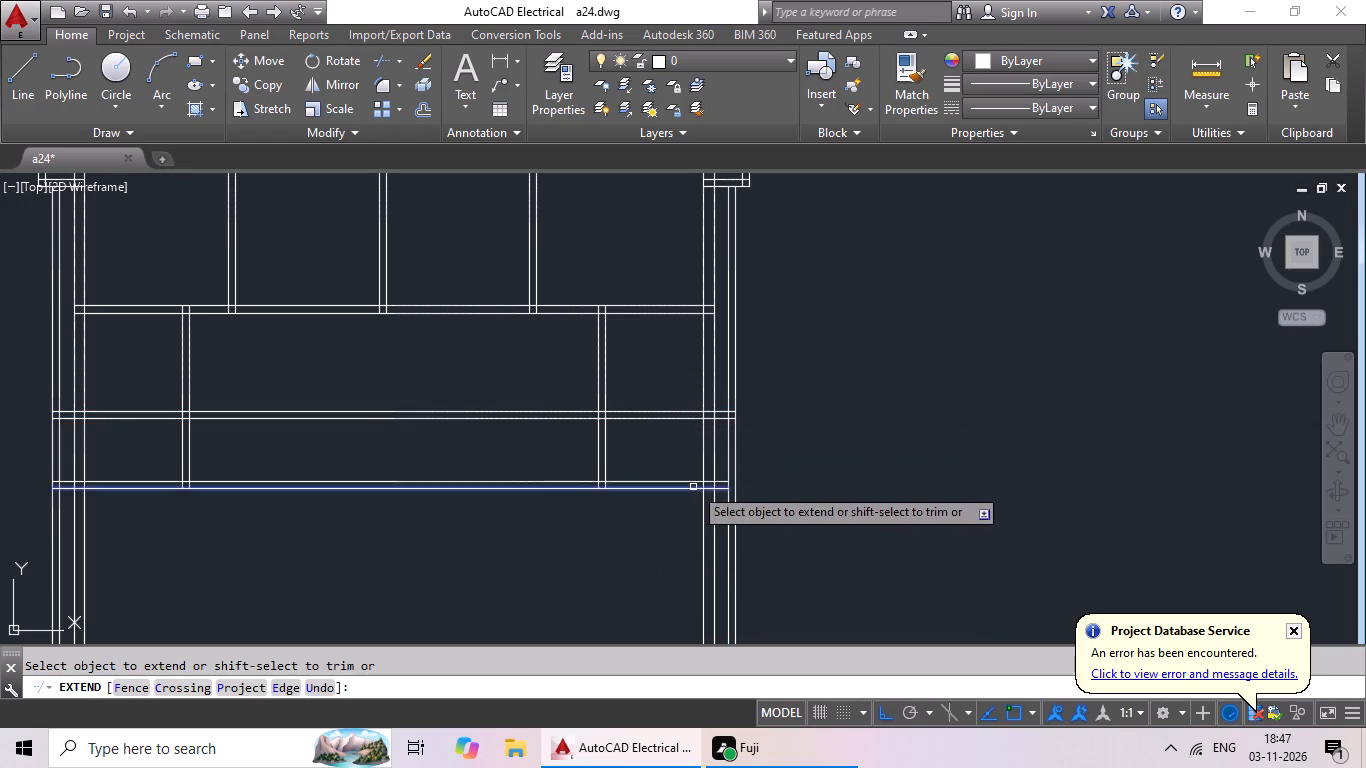
pyautogui.click(697, 478)
pyautogui.click(693, 500)
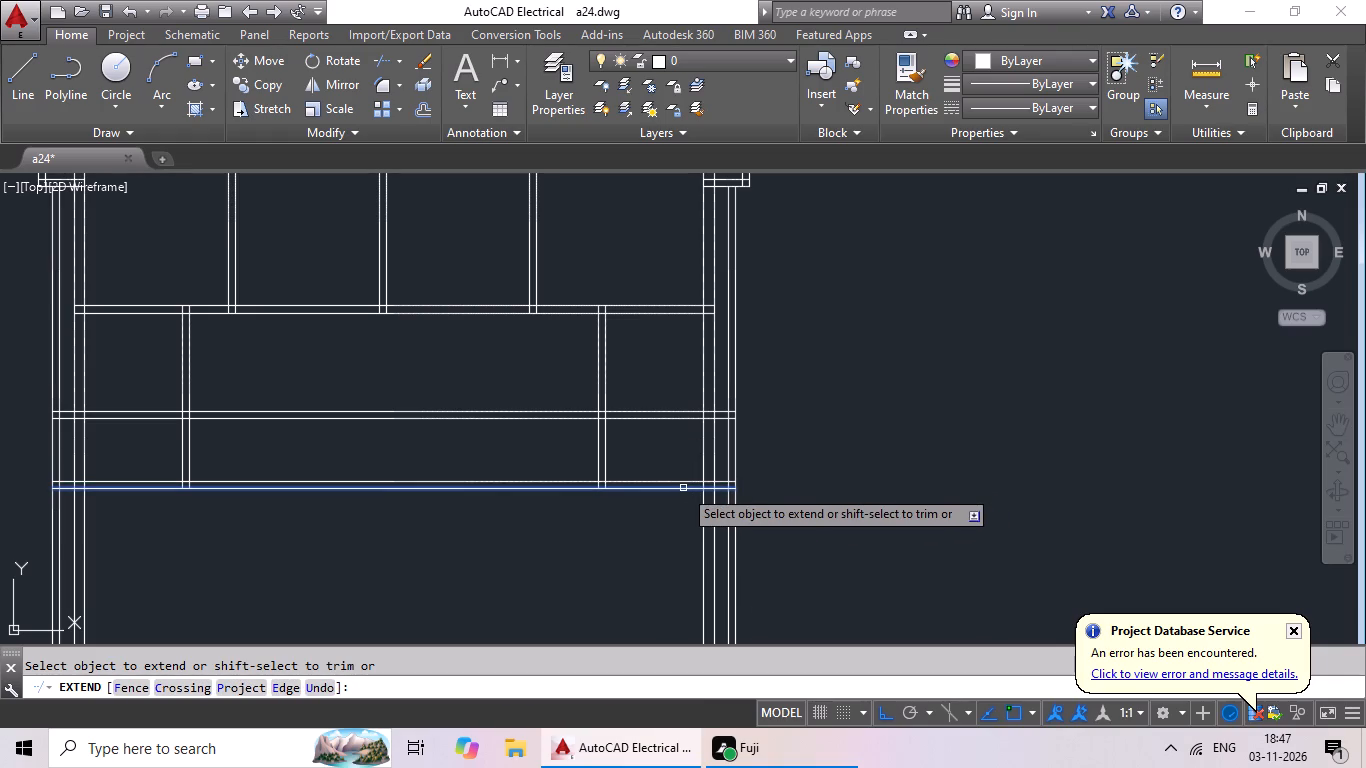
pyautogui.click(683, 488)
pyautogui.moveTo(608, 527); pyautogui.dragTo(836, 507, button='middle')
pyautogui.scroll(-2, 836, 506)
pyautogui.moveTo(825, 513); pyautogui.dragTo(660, 551, button='middle')
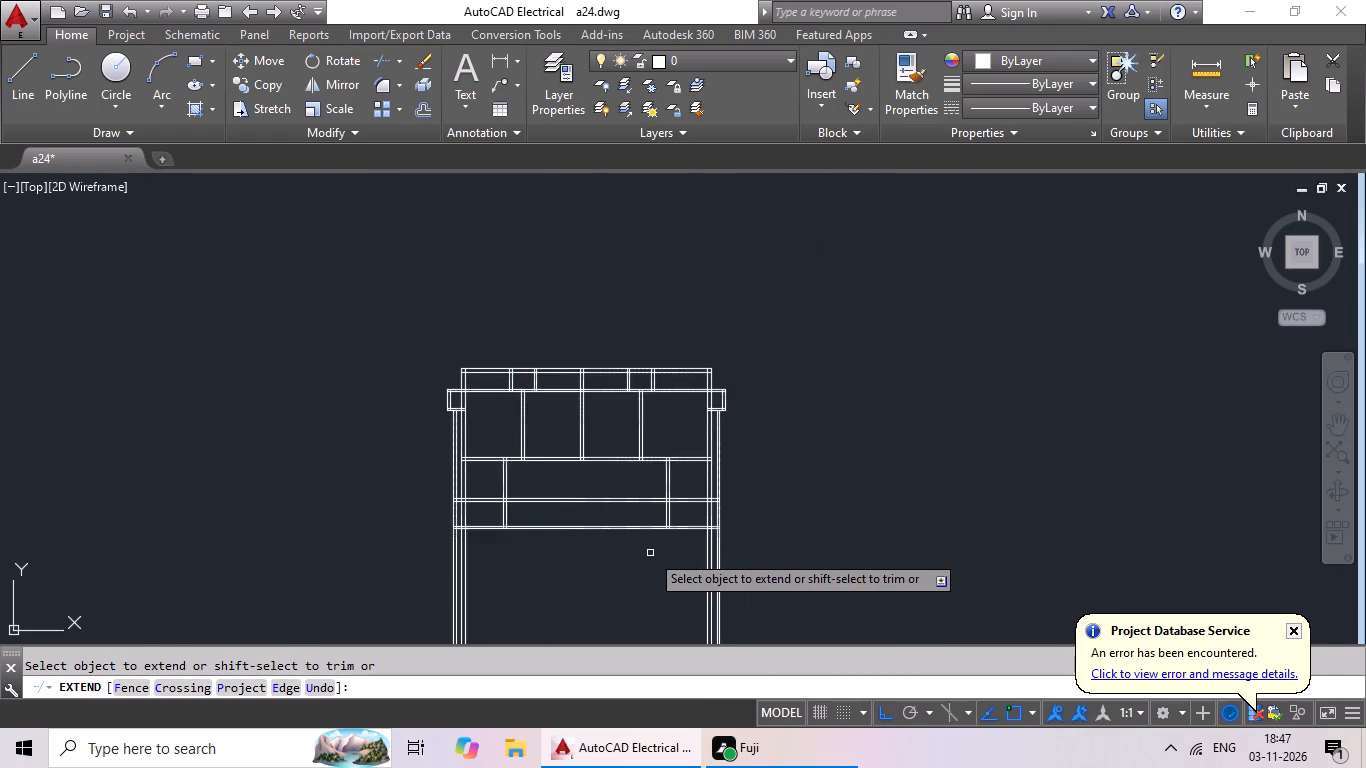
pyautogui.scroll(2, 650, 553)
pyautogui.moveTo(655, 544); pyautogui.dragTo(657, 601, button='middle')
pyautogui.press('Escape')
pyautogui.press('Escape')
pyautogui.press('Escape')
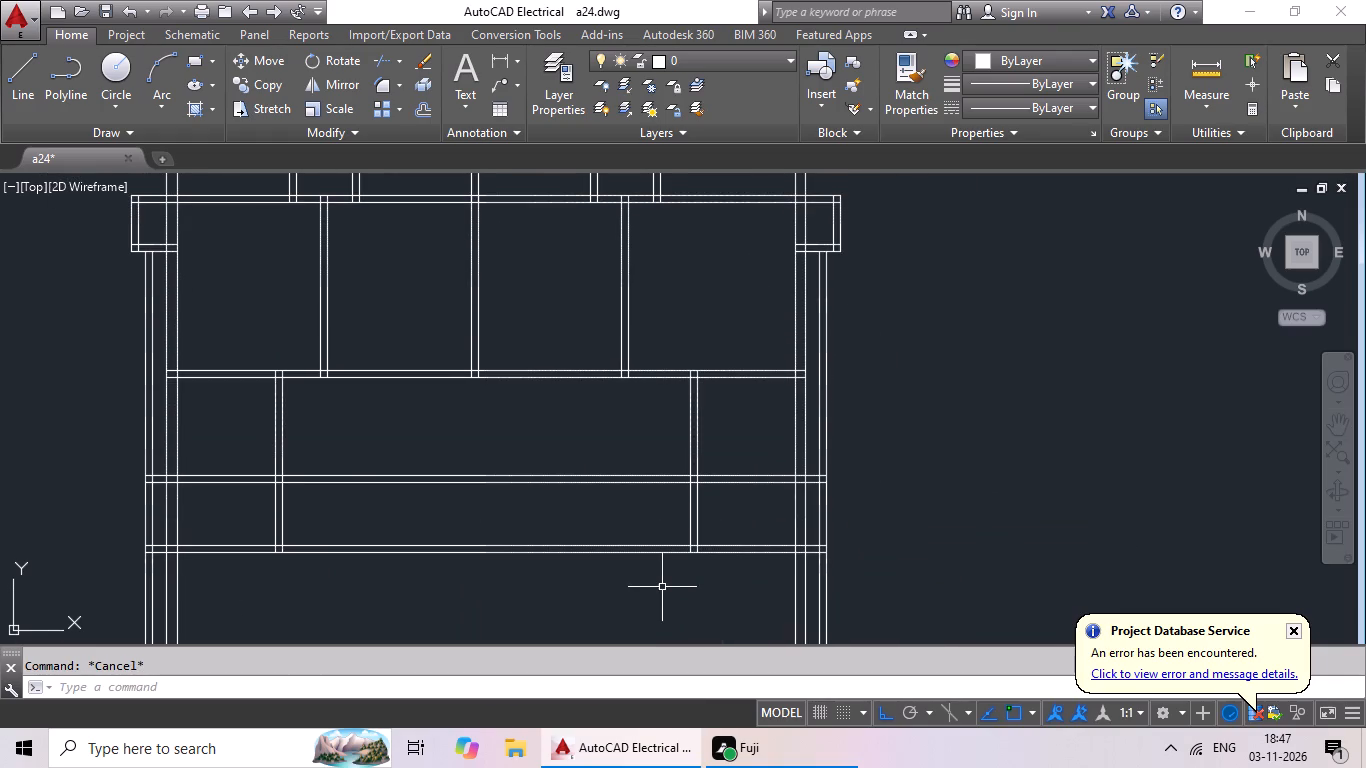
pyautogui.press('Escape')
pyautogui.press('Escape')
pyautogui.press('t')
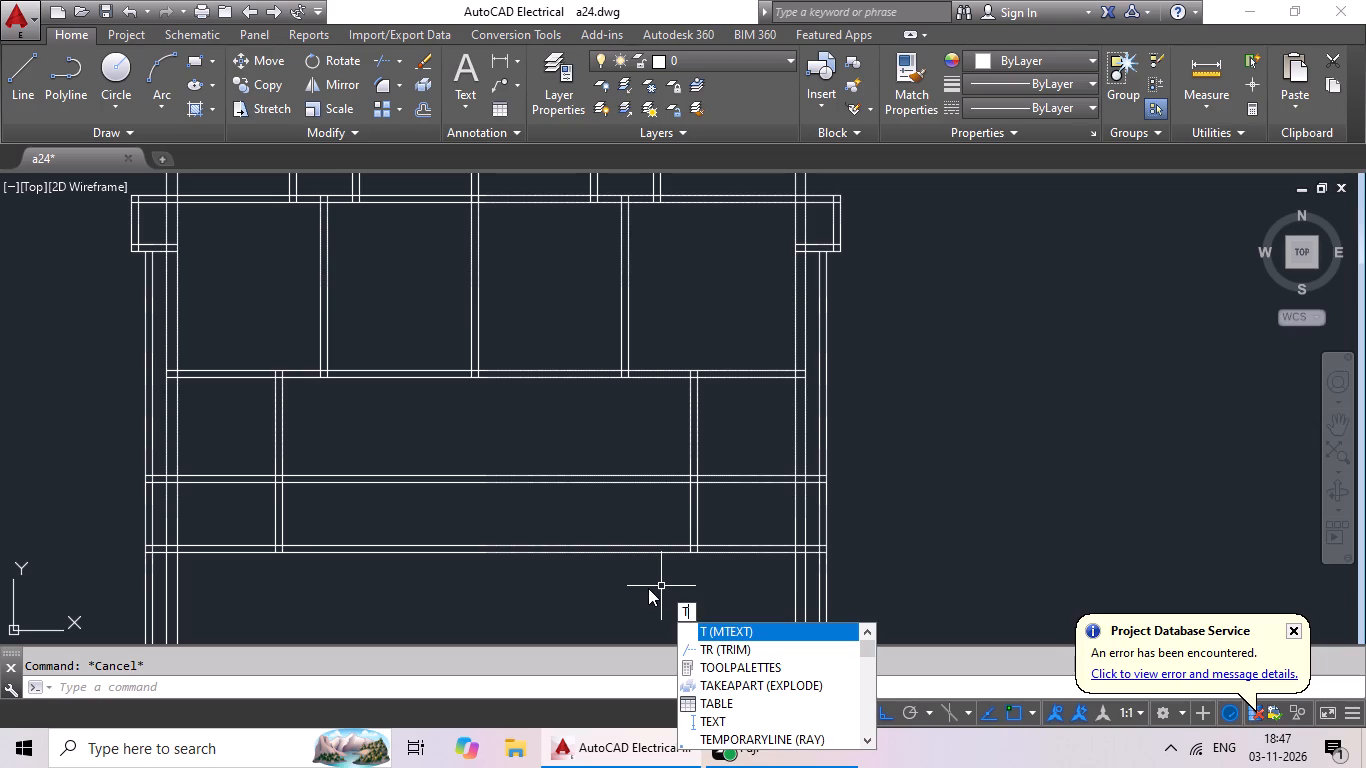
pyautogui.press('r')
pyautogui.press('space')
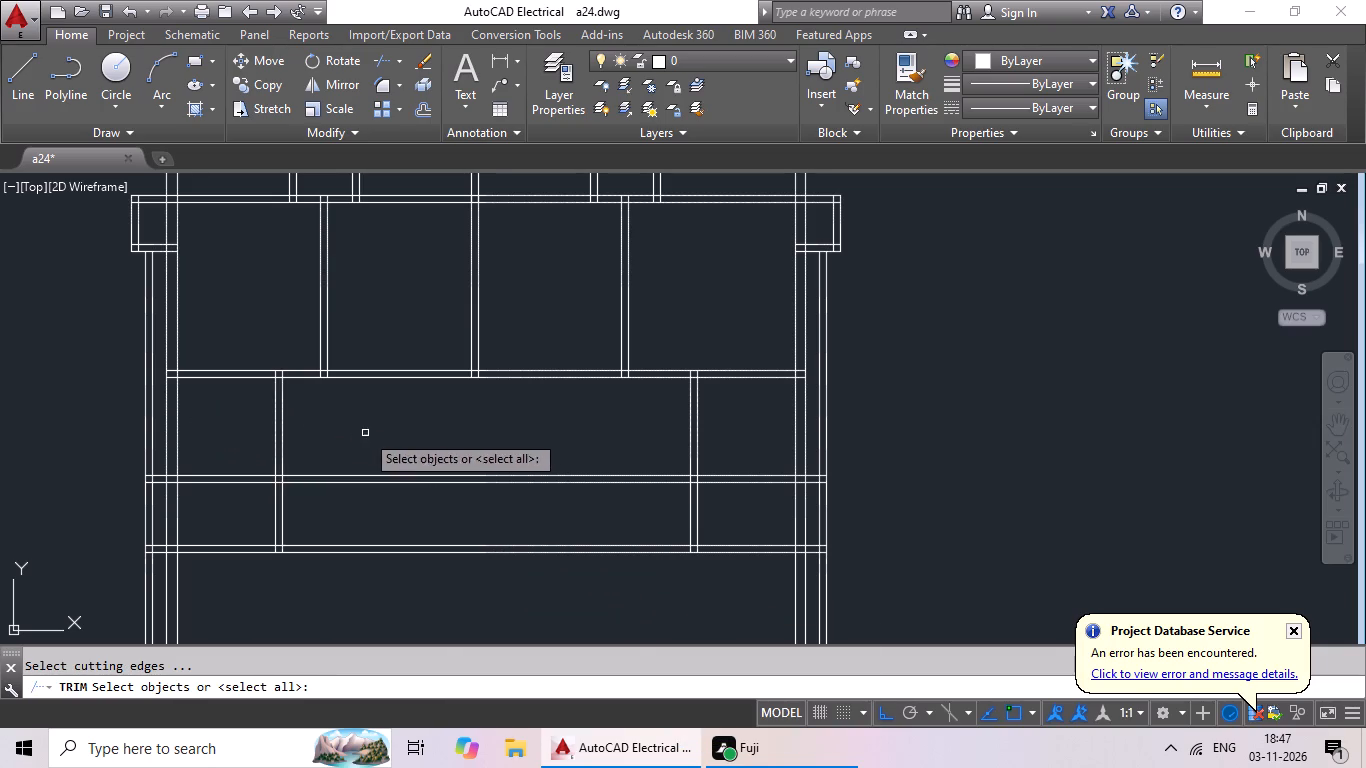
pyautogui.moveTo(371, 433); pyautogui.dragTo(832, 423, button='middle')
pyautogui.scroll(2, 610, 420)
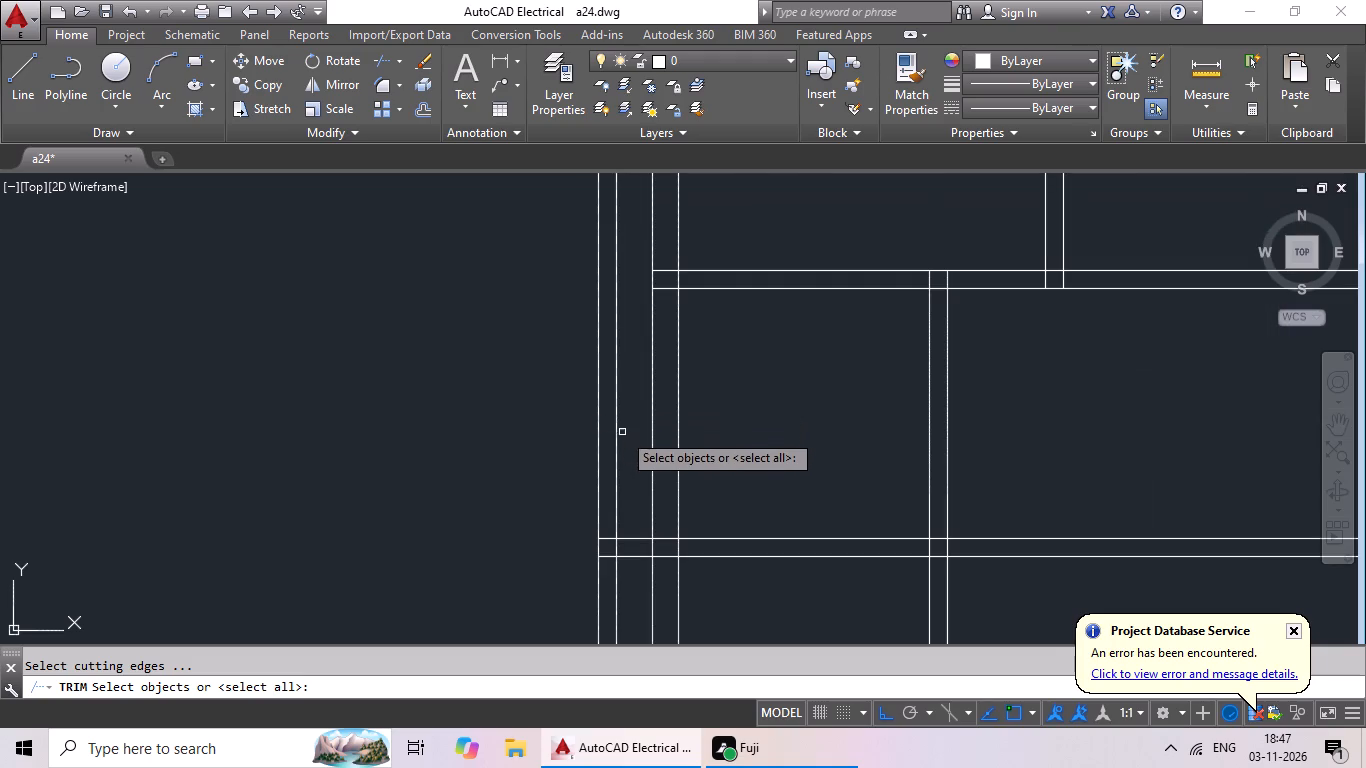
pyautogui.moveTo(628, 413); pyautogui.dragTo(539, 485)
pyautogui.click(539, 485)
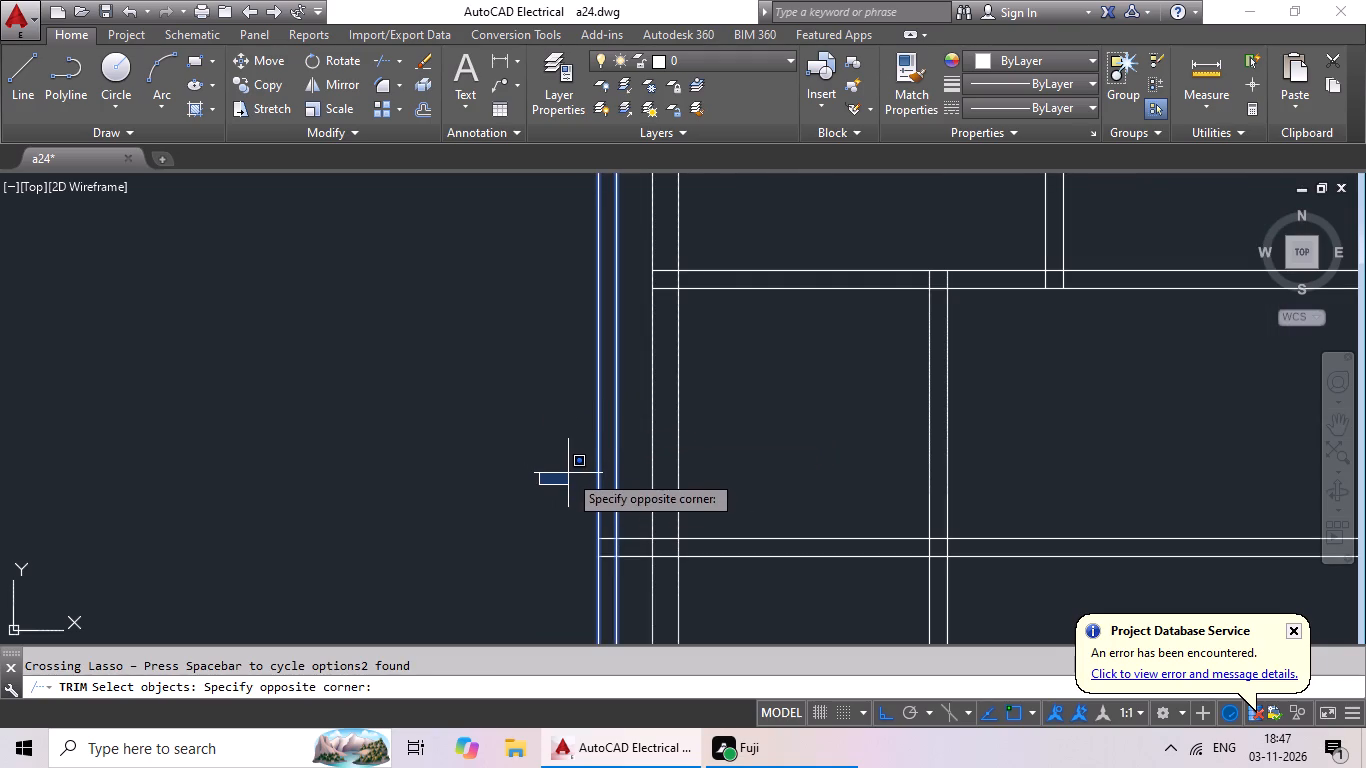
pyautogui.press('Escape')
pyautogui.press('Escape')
# Trim away both lines of the left outer strip above and below the two lowest horizontal partitions.
pyautogui.press('t')
pyautogui.press('r')
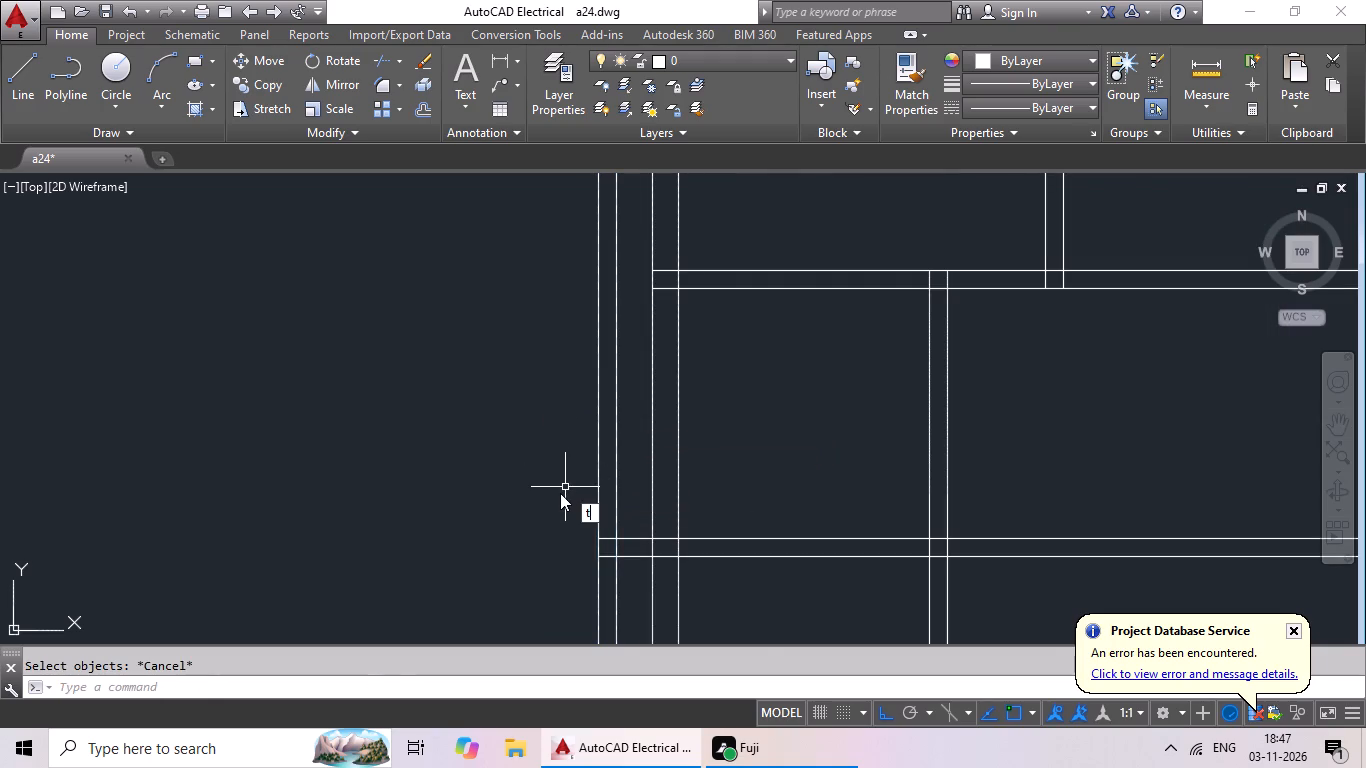
pyautogui.press('space')
pyautogui.press('space')
pyautogui.scroll(2, 643, 452)
pyautogui.moveTo(619, 454); pyautogui.dragTo(512, 532)
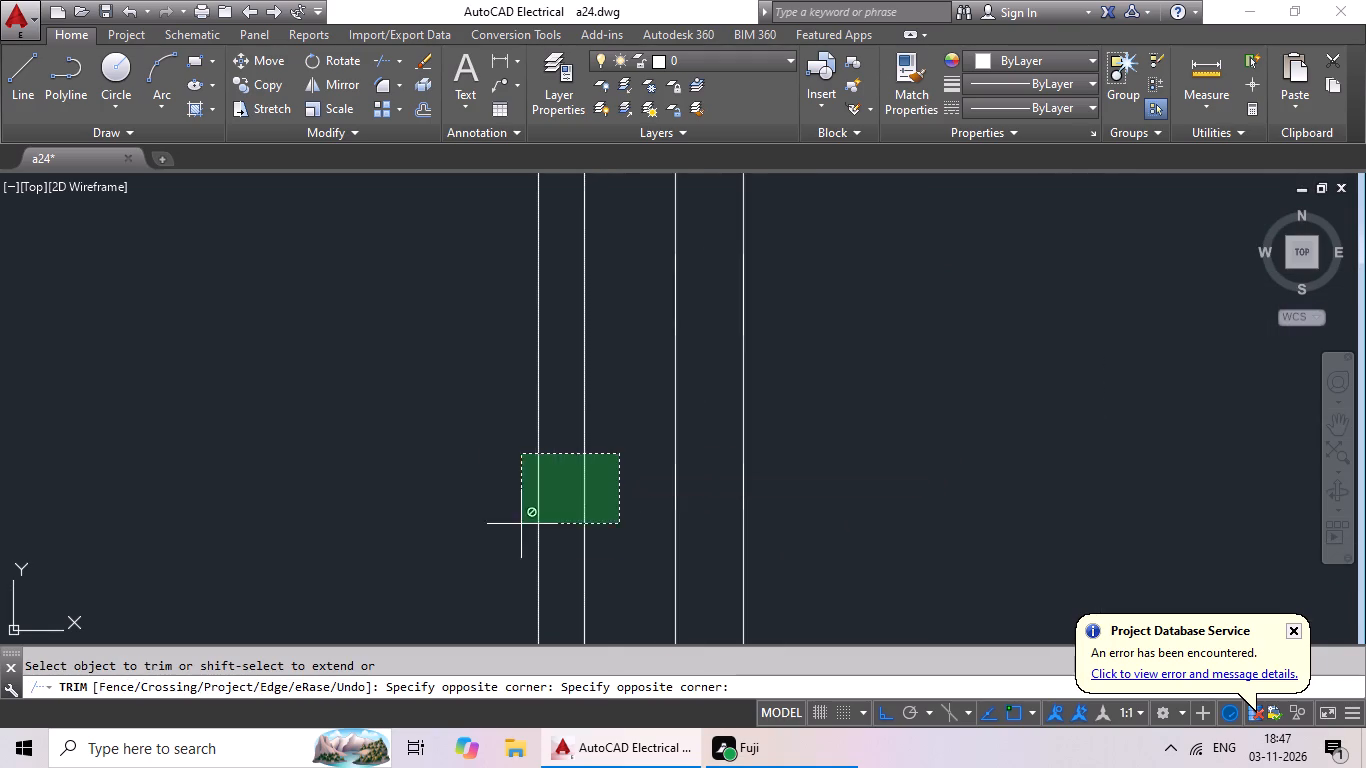
pyautogui.moveTo(512, 532); pyautogui.dragTo(485, 556)
pyautogui.scroll(-1, 491, 541)
pyautogui.click(489, 546)
pyautogui.scroll(-2, 513, 527)
pyautogui.moveTo(513, 526); pyautogui.dragTo(533, 421, button='middle')
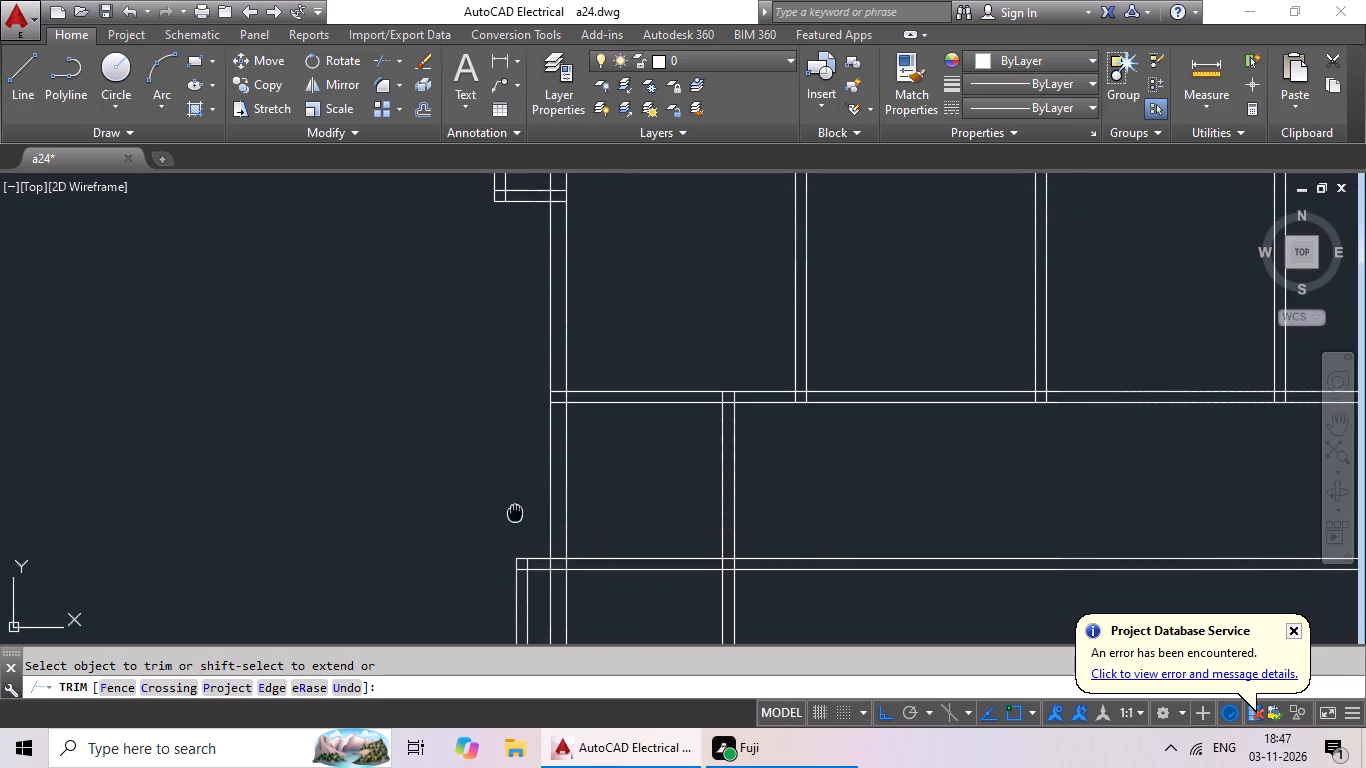
pyautogui.moveTo(533, 421); pyautogui.dragTo(548, 341, button='middle')
pyautogui.scroll(2, 566, 533)
pyautogui.moveTo(557, 480); pyautogui.dragTo(484, 565)
pyautogui.click(483, 565)
# Trim away both lines of the right outer strip above and below the two lowest horizontal partitions.
pyautogui.scroll(-3, 534, 535)
pyautogui.moveTo(666, 547); pyautogui.dragTo(324, 557, button='middle')
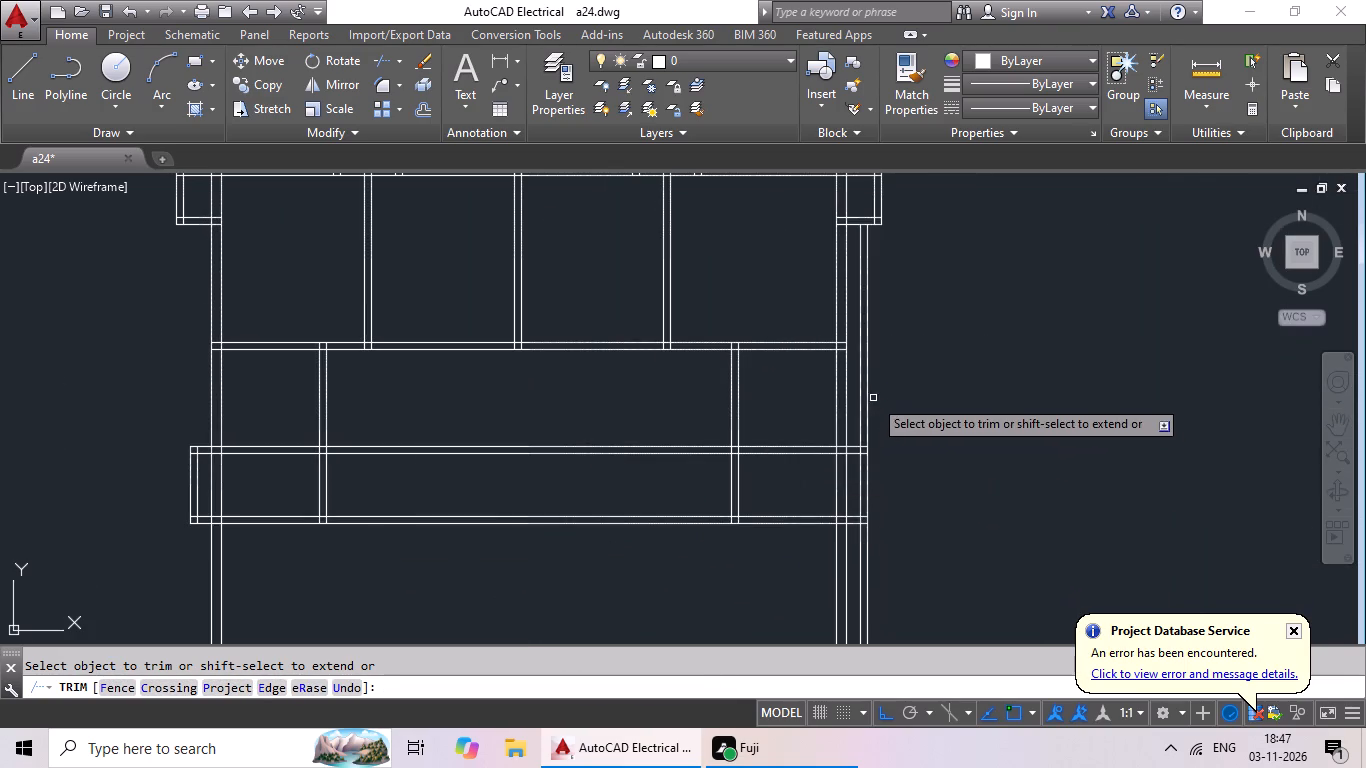
pyautogui.scroll(4, 869, 400)
pyautogui.scroll(-2, 868, 421)
pyautogui.moveTo(870, 444); pyautogui.dragTo(769, 326, button='middle')
pyautogui.scroll(2, 791, 363)
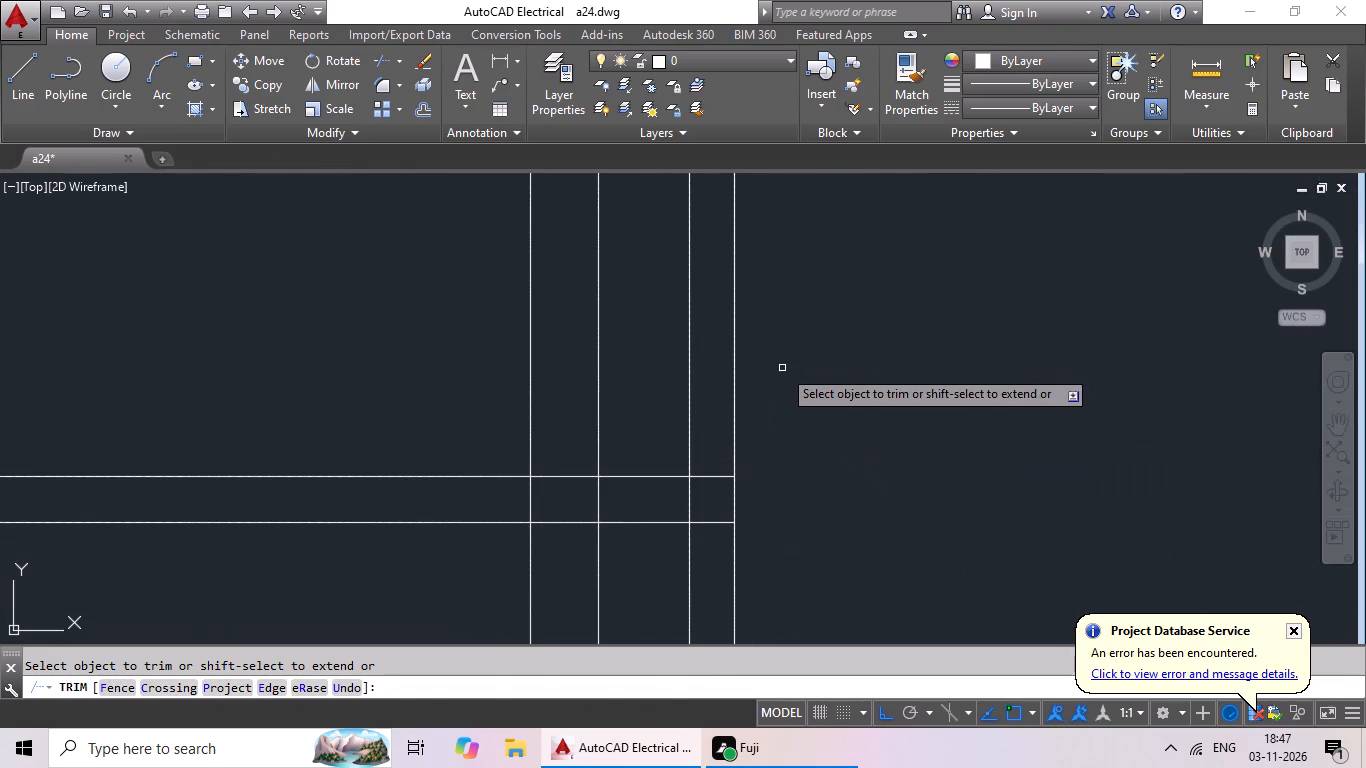
pyautogui.moveTo(791, 357); pyautogui.dragTo(604, 410)
pyautogui.click(640, 406)
pyautogui.scroll(-3, 846, 353)
pyautogui.moveTo(851, 403); pyautogui.dragTo(828, 240, button='middle')
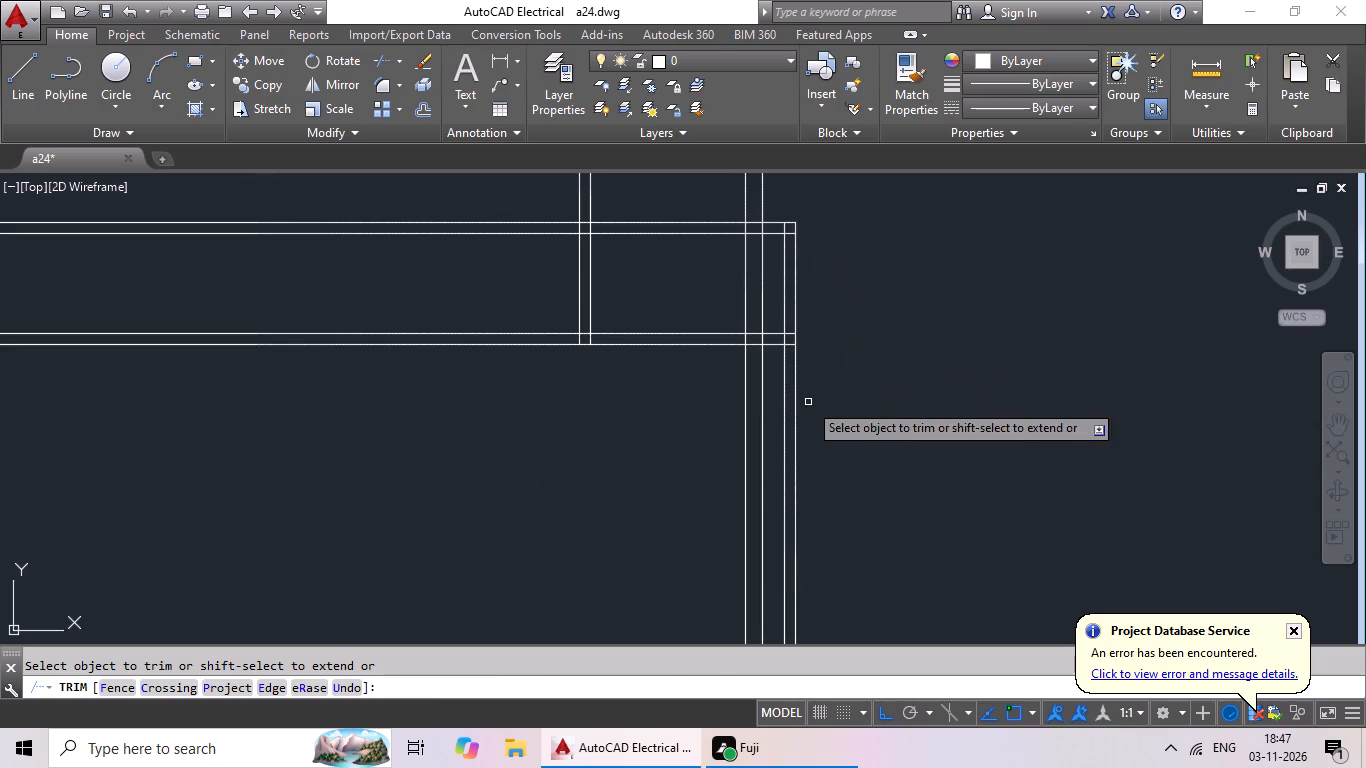
pyautogui.moveTo(825, 394); pyautogui.dragTo(761, 473)
pyautogui.click(773, 465)
# Trim the two left outer wall lines between the two lowest horizontal partitions.
pyautogui.scroll(-4, 805, 454)
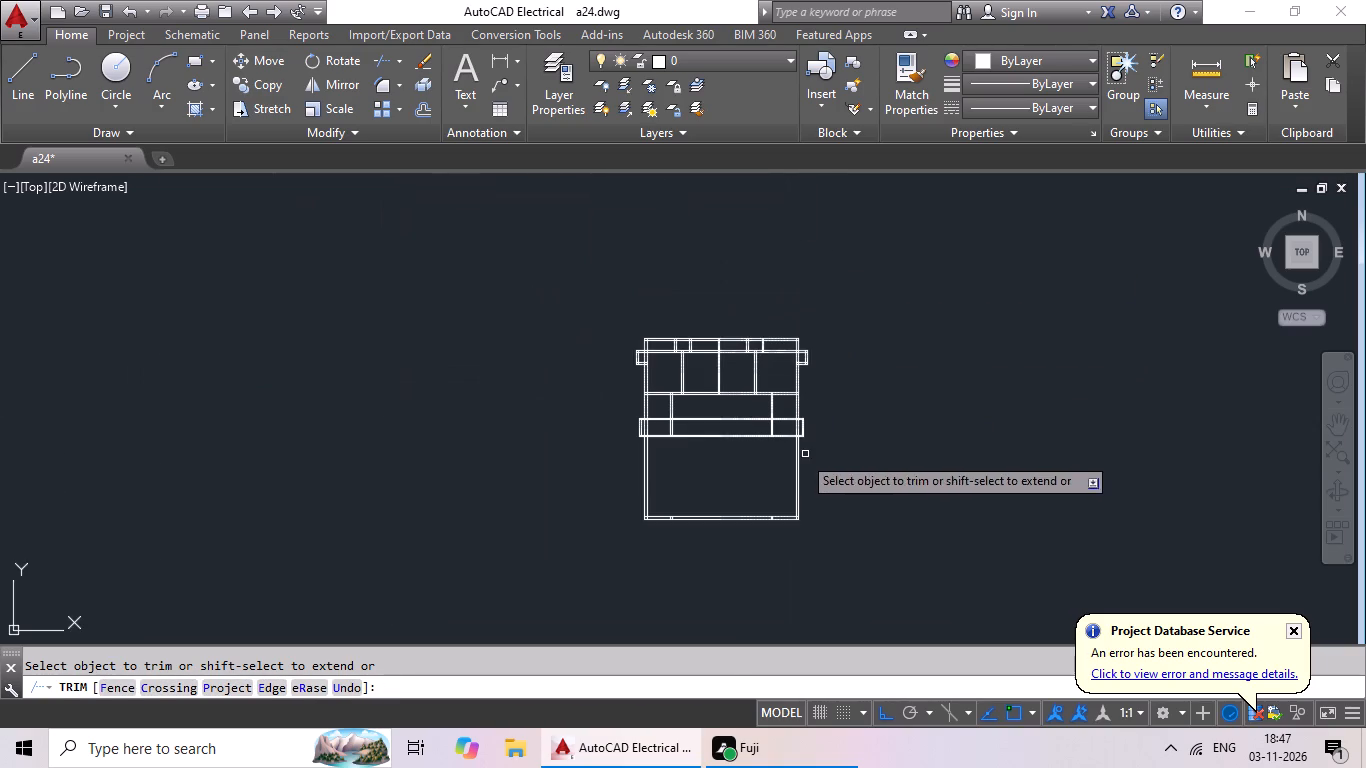
pyautogui.moveTo(744, 459); pyautogui.dragTo(695, 490, button='middle')
pyautogui.scroll(4, 601, 458)
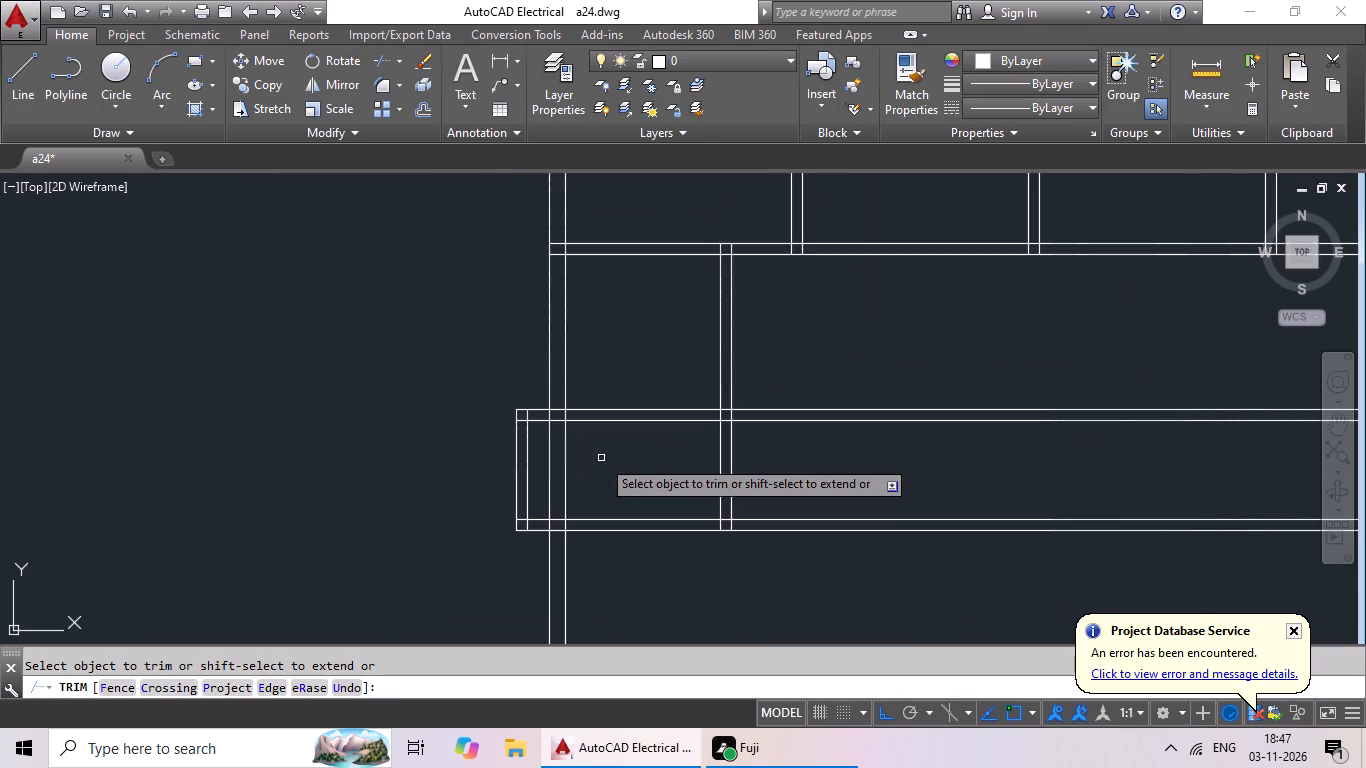
pyautogui.scroll(2, 601, 458)
pyautogui.moveTo(611, 425); pyautogui.dragTo(444, 540)
# Trim the two right outer wall lines between the two lowest horizontal partitions.
pyautogui.scroll(-2, 544, 496)
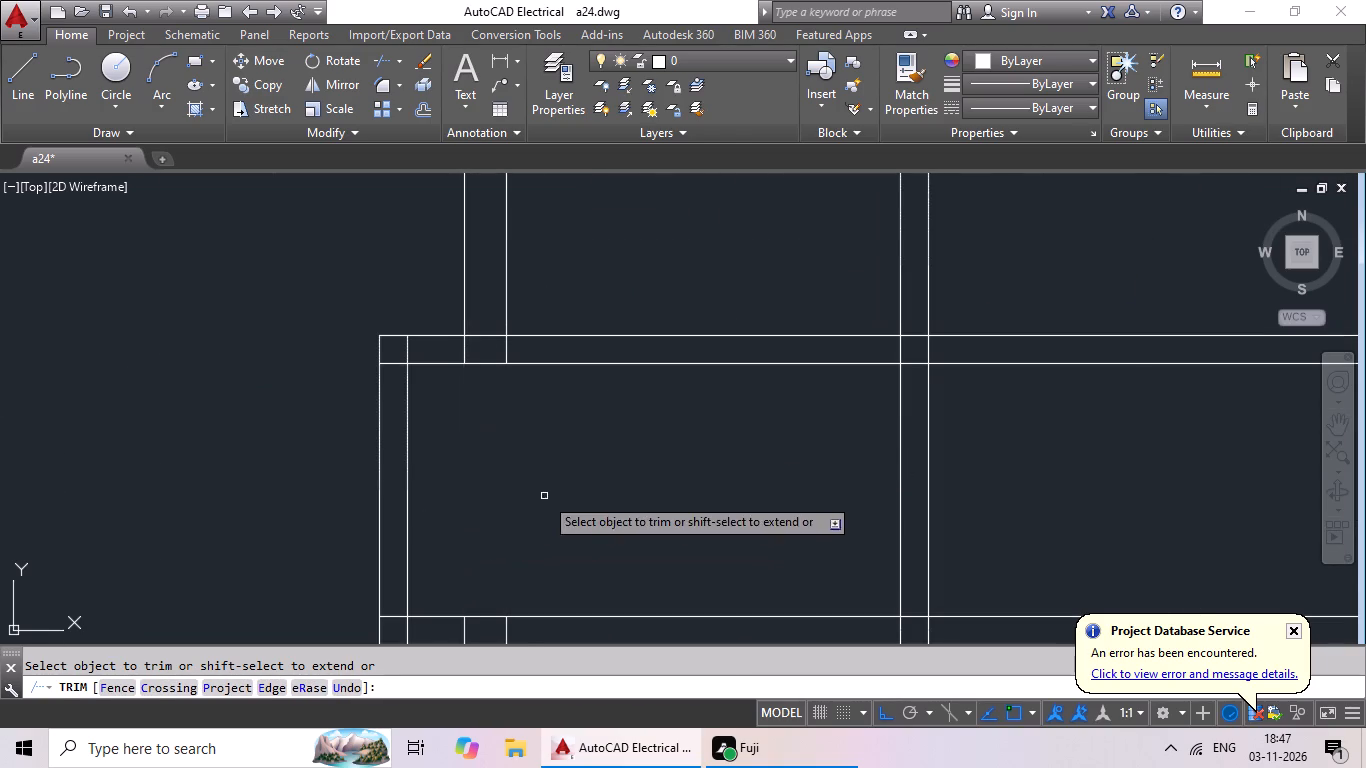
pyautogui.scroll(-2, 544, 496)
pyautogui.moveTo(585, 495); pyautogui.dragTo(334, 450, button='middle')
pyautogui.scroll(3, 692, 444)
pyautogui.scroll(1, 608, 471)
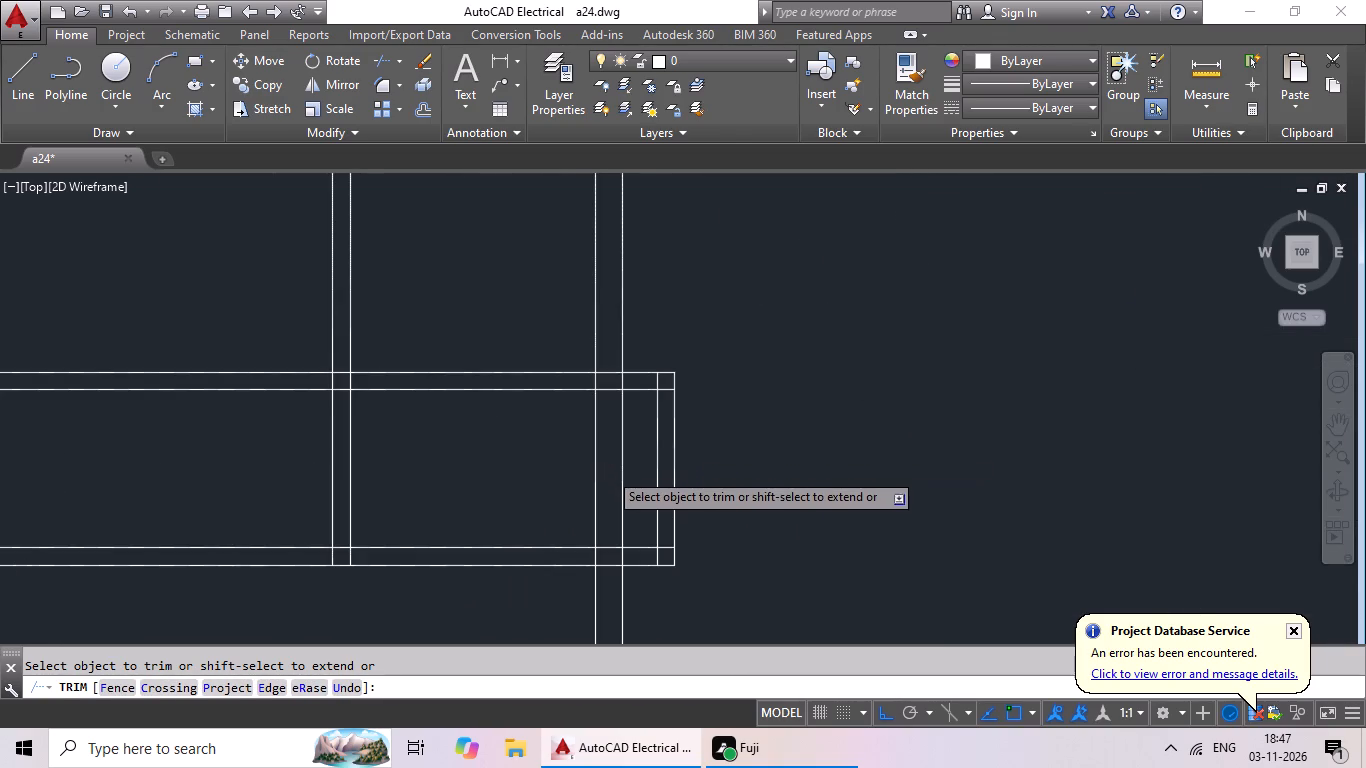
pyautogui.scroll(2, 608, 471)
pyautogui.scroll(-3, 669, 455)
pyautogui.moveTo(687, 443); pyautogui.dragTo(637, 481)
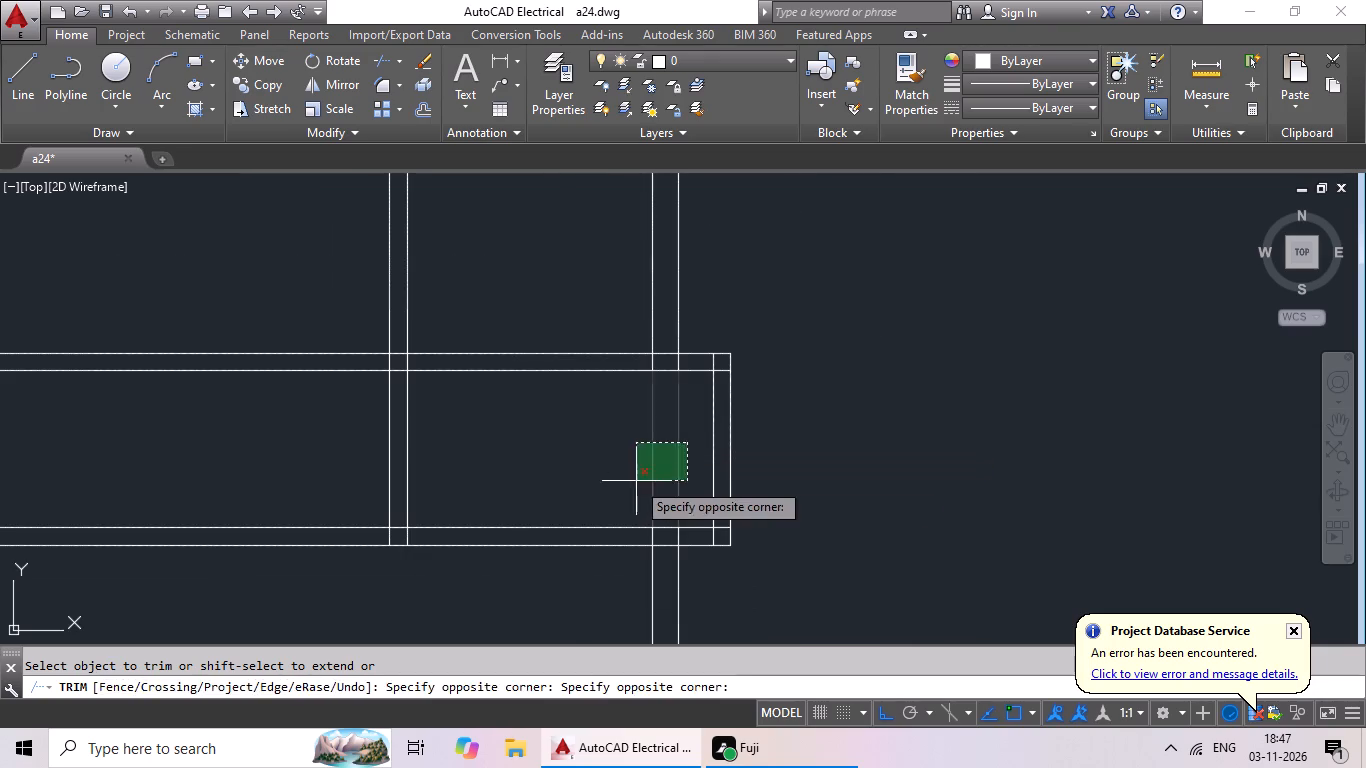
pyautogui.click(636, 481)
pyautogui.scroll(-2, 639, 475)
pyautogui.scroll(-2, 589, 545)
pyautogui.moveTo(587, 546); pyautogui.dragTo(710, 473, button='middle')
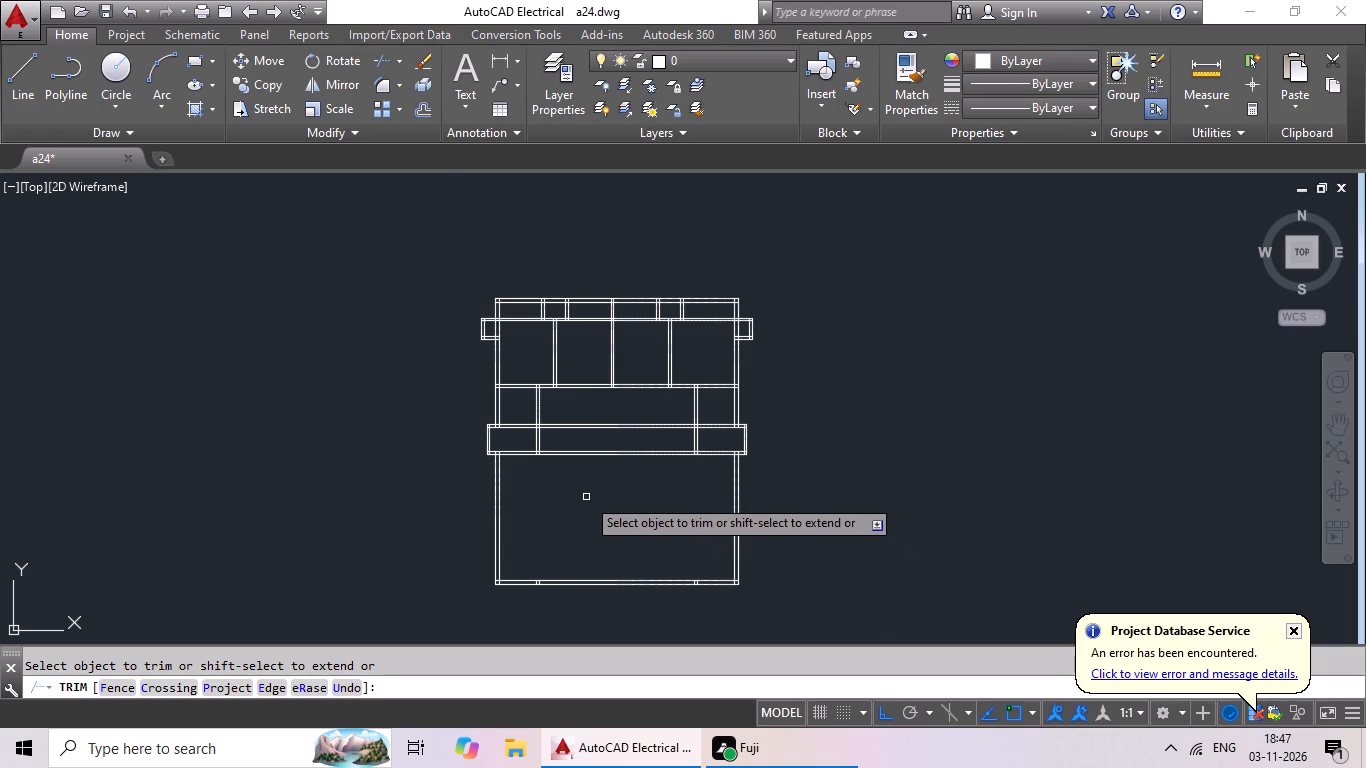
# Delete the two leftover partition stub lines crossing the bottom outer wall near its right end.
pyautogui.scroll(1, 586, 497)
pyautogui.scroll(-1, 592, 498)
pyautogui.moveTo(592, 498); pyautogui.dragTo(643, 390, button='middle')
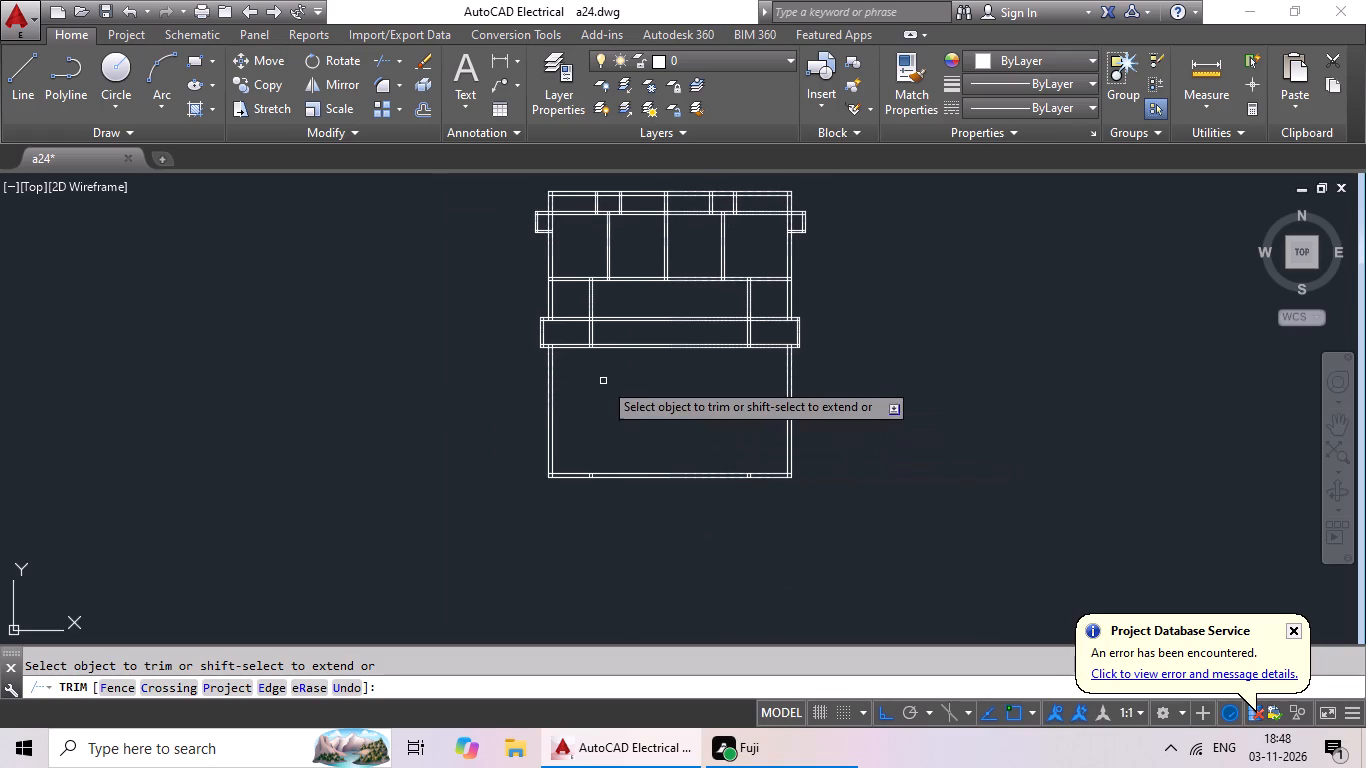
pyautogui.moveTo(606, 381); pyautogui.dragTo(571, 421, button='middle')
pyautogui.moveTo(586, 438); pyautogui.dragTo(648, 412, button='middle')
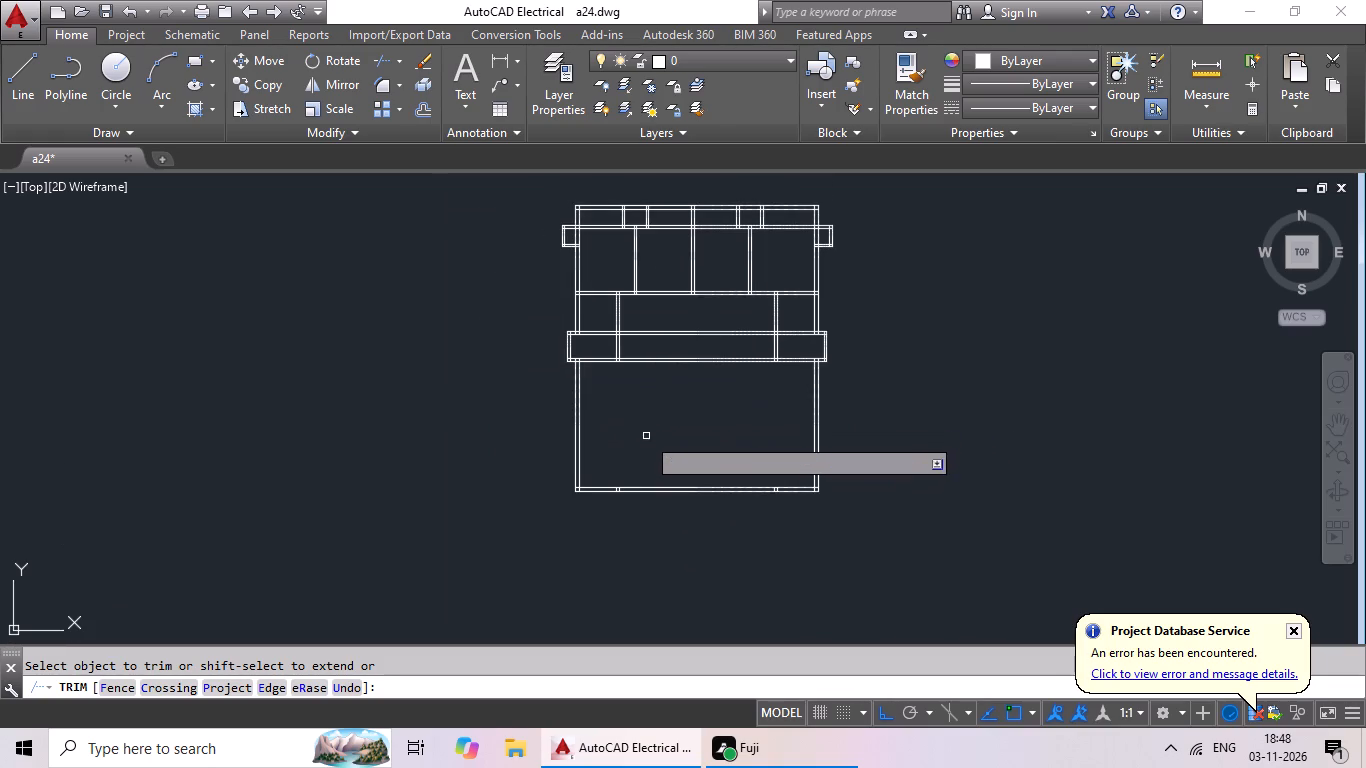
pyautogui.moveTo(638, 416); pyautogui.dragTo(527, 438, button='middle')
pyautogui.press('Escape')
pyautogui.press('Escape')
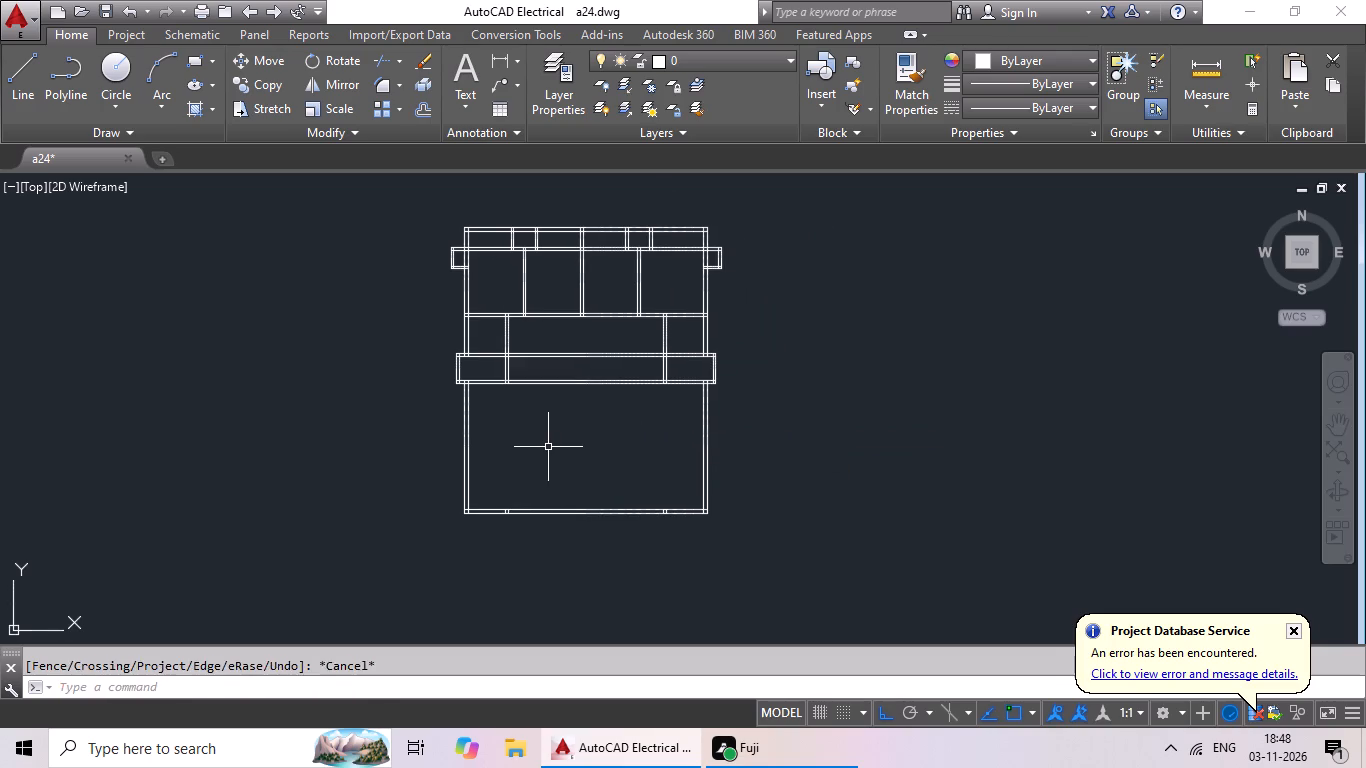
pyautogui.press('Escape')
pyautogui.press('Escape')
pyautogui.scroll(4, 628, 519)
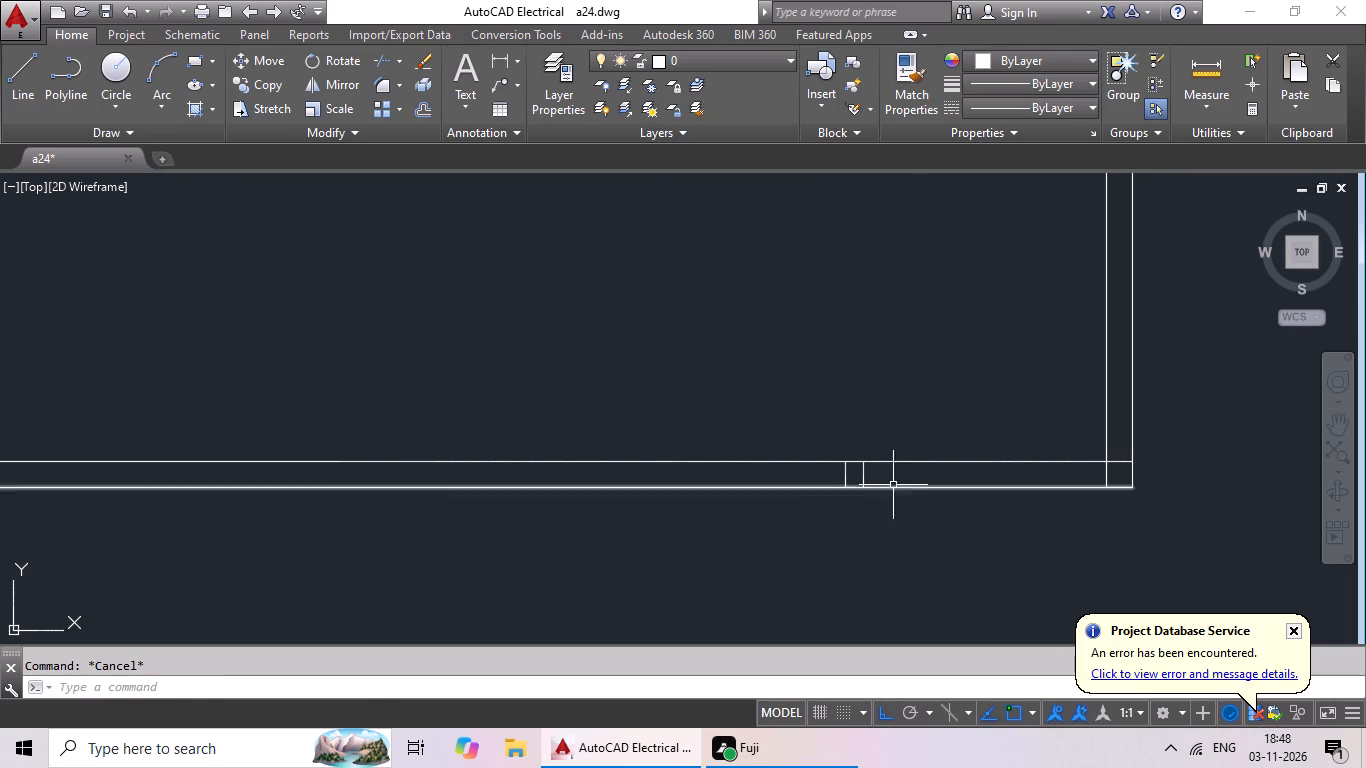
pyautogui.scroll(3, 858, 473)
pyautogui.moveTo(900, 475); pyautogui.dragTo(759, 489)
pyautogui.click(758, 490)
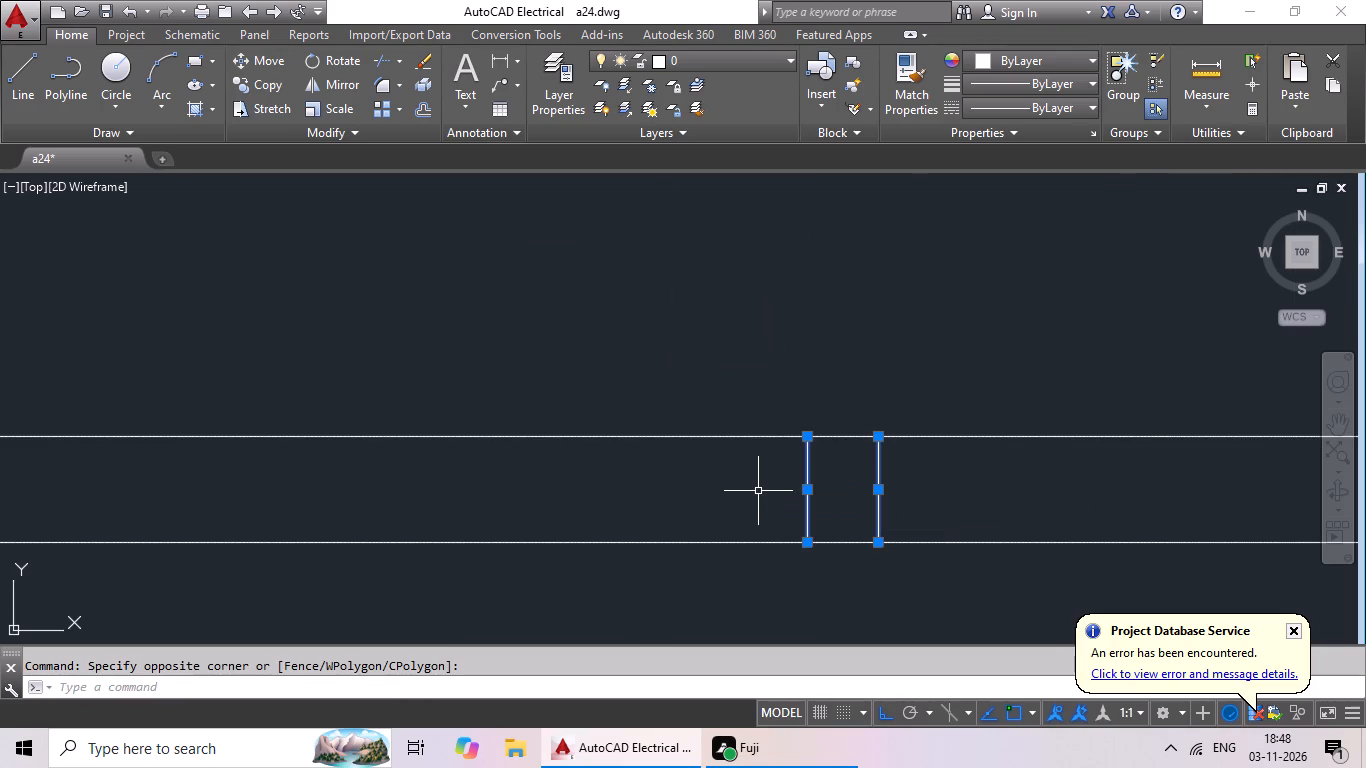
pyautogui.press('Delete')
# Delete the two leftover partition stub lines crossing the bottom outer wall near its left end.
pyautogui.scroll(-4, 777, 476)
pyautogui.moveTo(581, 502); pyautogui.dragTo(1074, 470, button='middle')
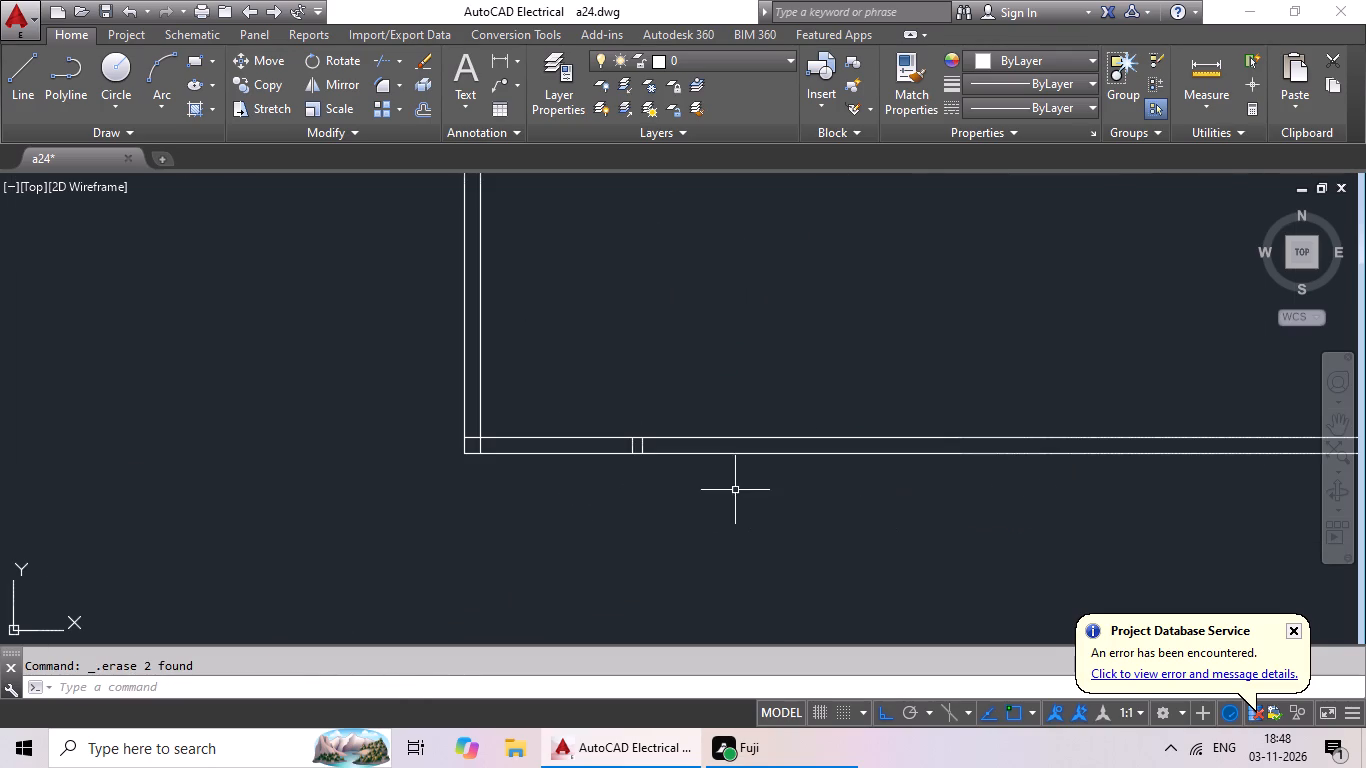
pyautogui.scroll(5, 623, 446)
pyautogui.moveTo(921, 430); pyautogui.dragTo(668, 485)
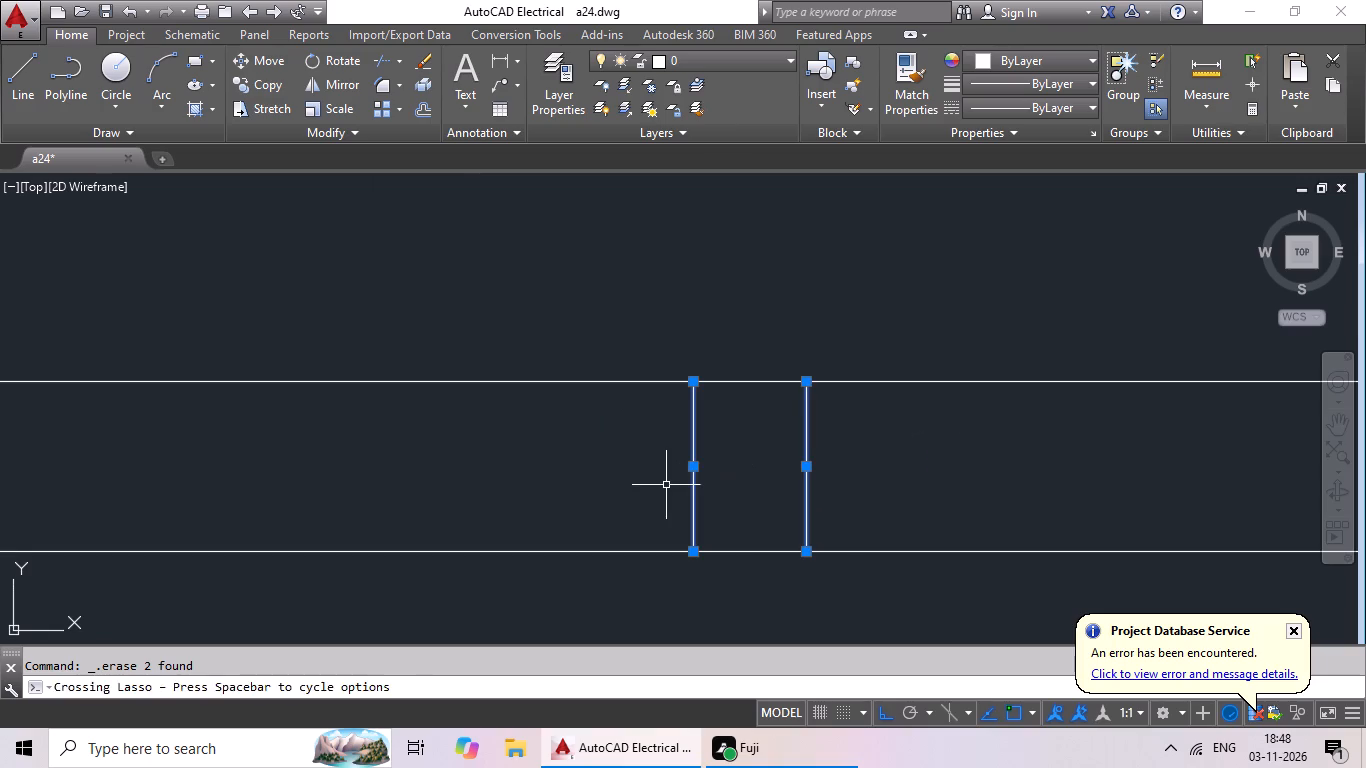
pyautogui.press('Delete')
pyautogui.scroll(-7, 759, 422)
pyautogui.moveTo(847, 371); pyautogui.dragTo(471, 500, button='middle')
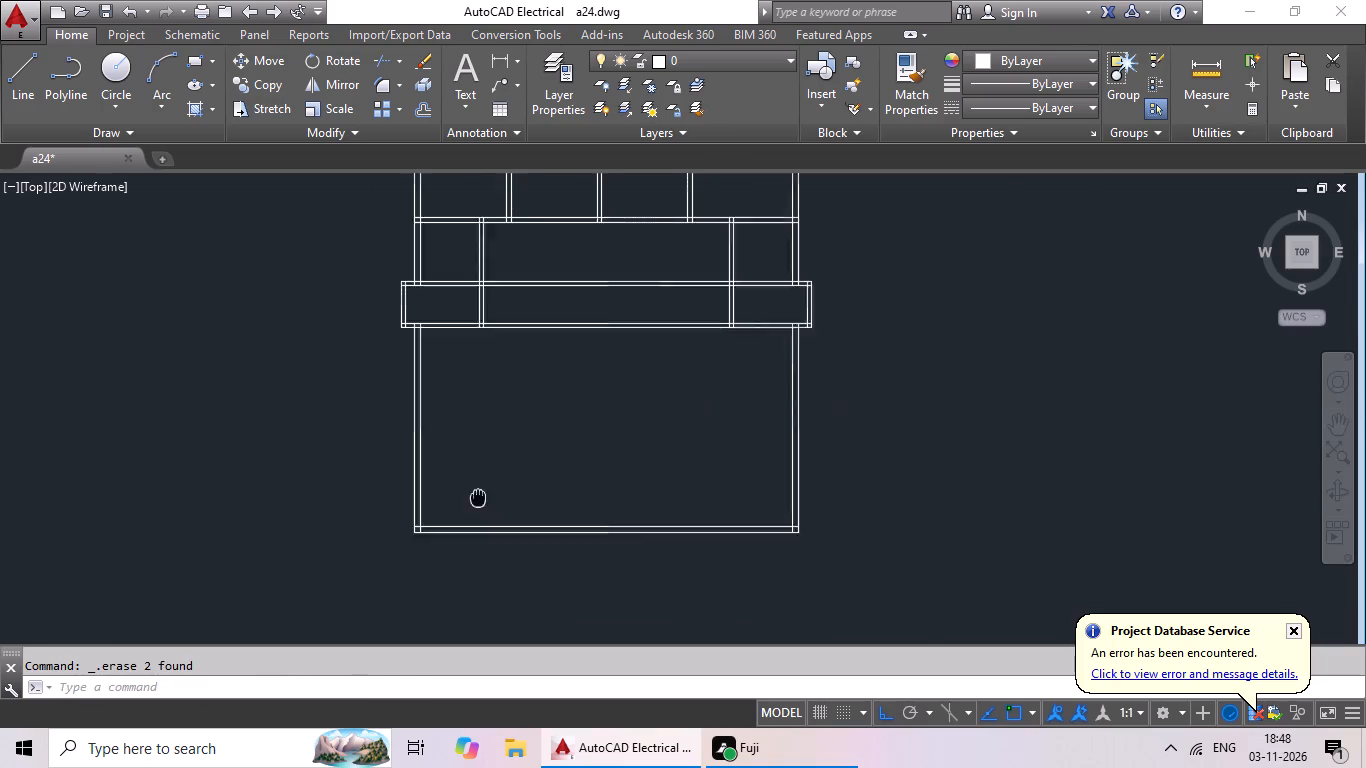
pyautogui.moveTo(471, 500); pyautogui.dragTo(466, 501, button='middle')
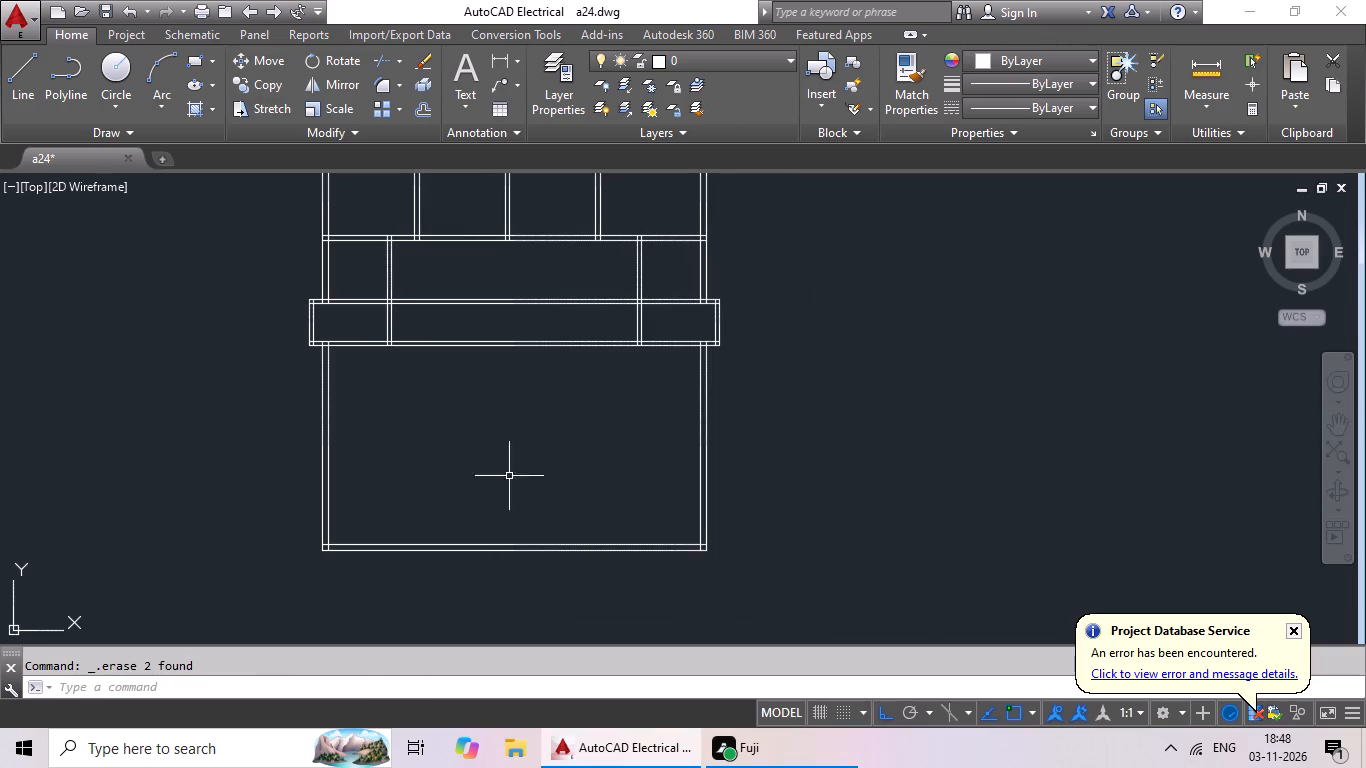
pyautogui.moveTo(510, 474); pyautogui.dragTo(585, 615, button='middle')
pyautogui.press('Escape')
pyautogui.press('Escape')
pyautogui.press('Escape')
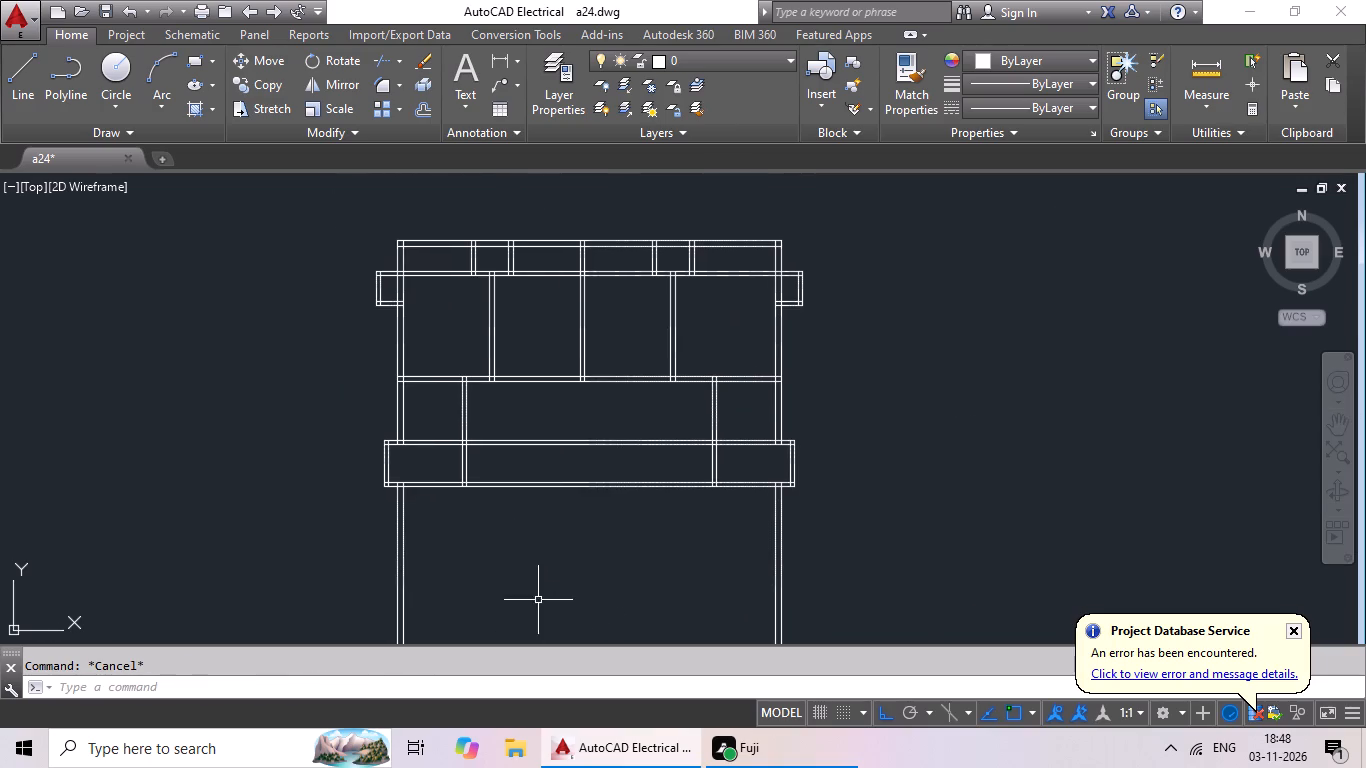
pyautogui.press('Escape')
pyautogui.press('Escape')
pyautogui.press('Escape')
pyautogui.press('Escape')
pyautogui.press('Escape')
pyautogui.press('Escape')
# Offset the inner line of the lower room's left outer wall 11' toward the interior.
pyautogui.press('o')
pyautogui.press('Return')
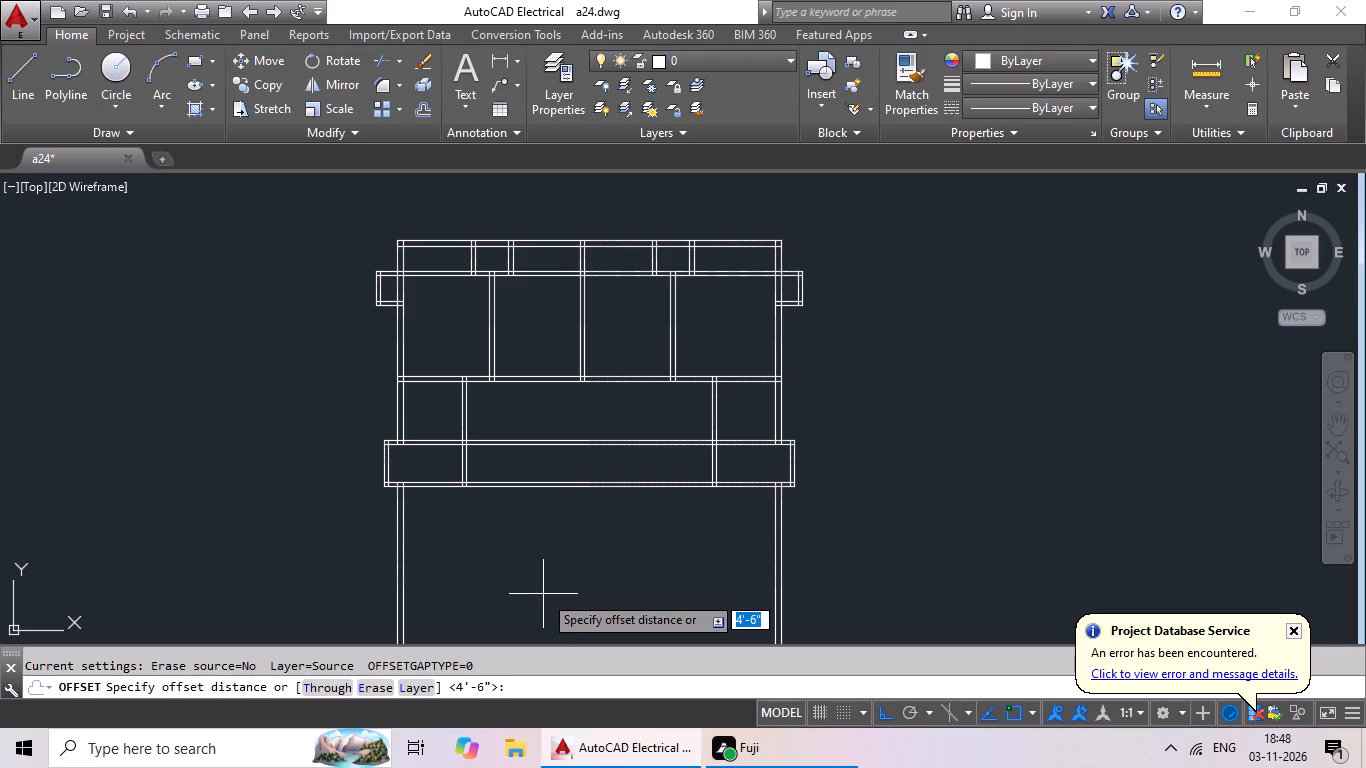
pyautogui.write("11'")
pyautogui.press('Return')
pyautogui.scroll(-2, 551, 542)
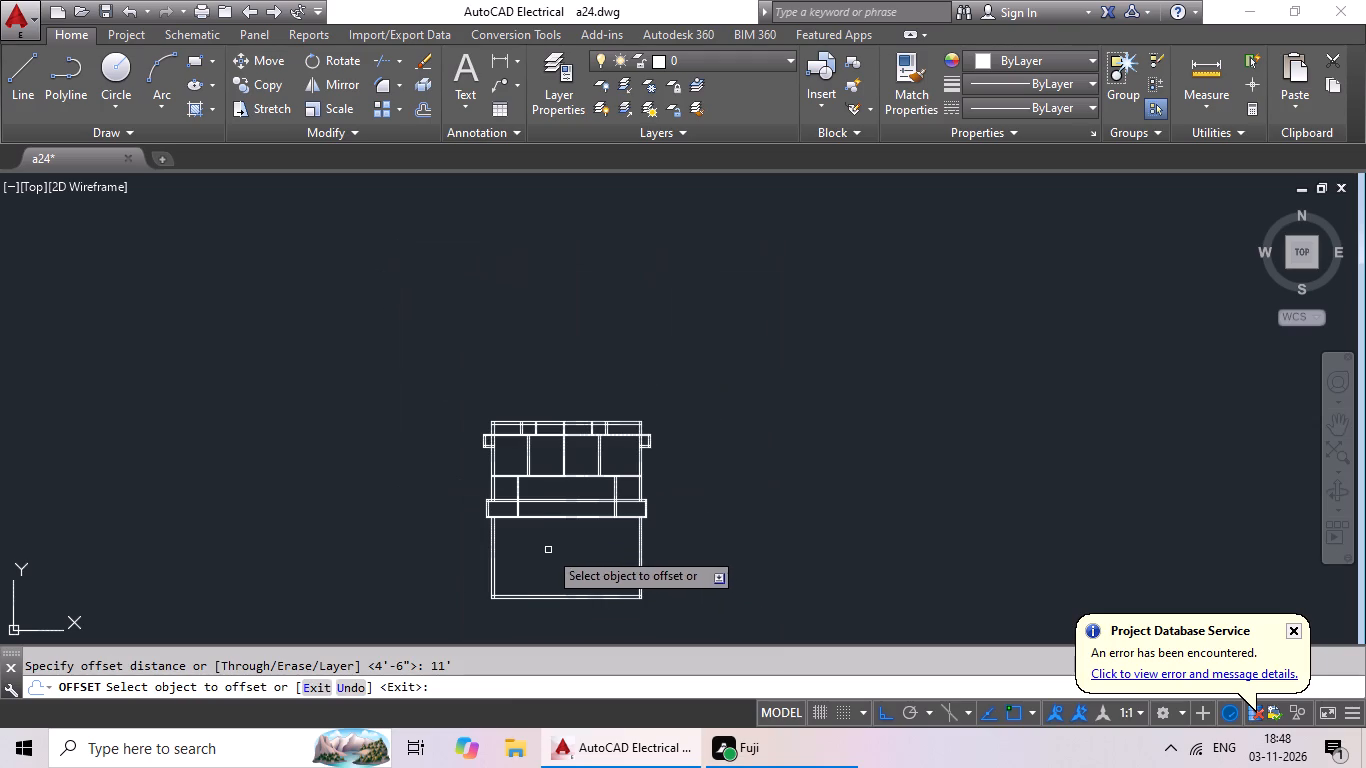
pyautogui.scroll(3, 487, 585)
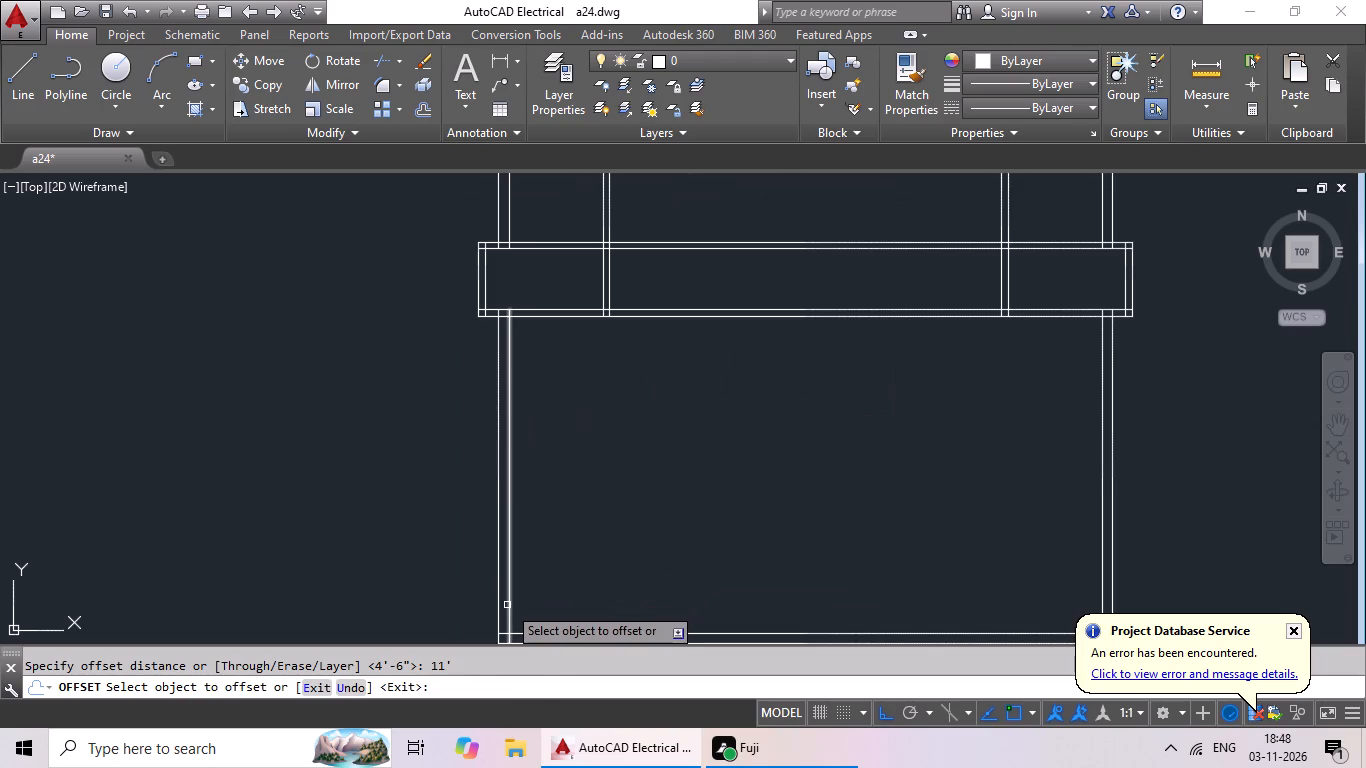
pyautogui.click(507, 605)
pyautogui.click(598, 614)
pyautogui.press('Escape')
pyautogui.press('Escape')
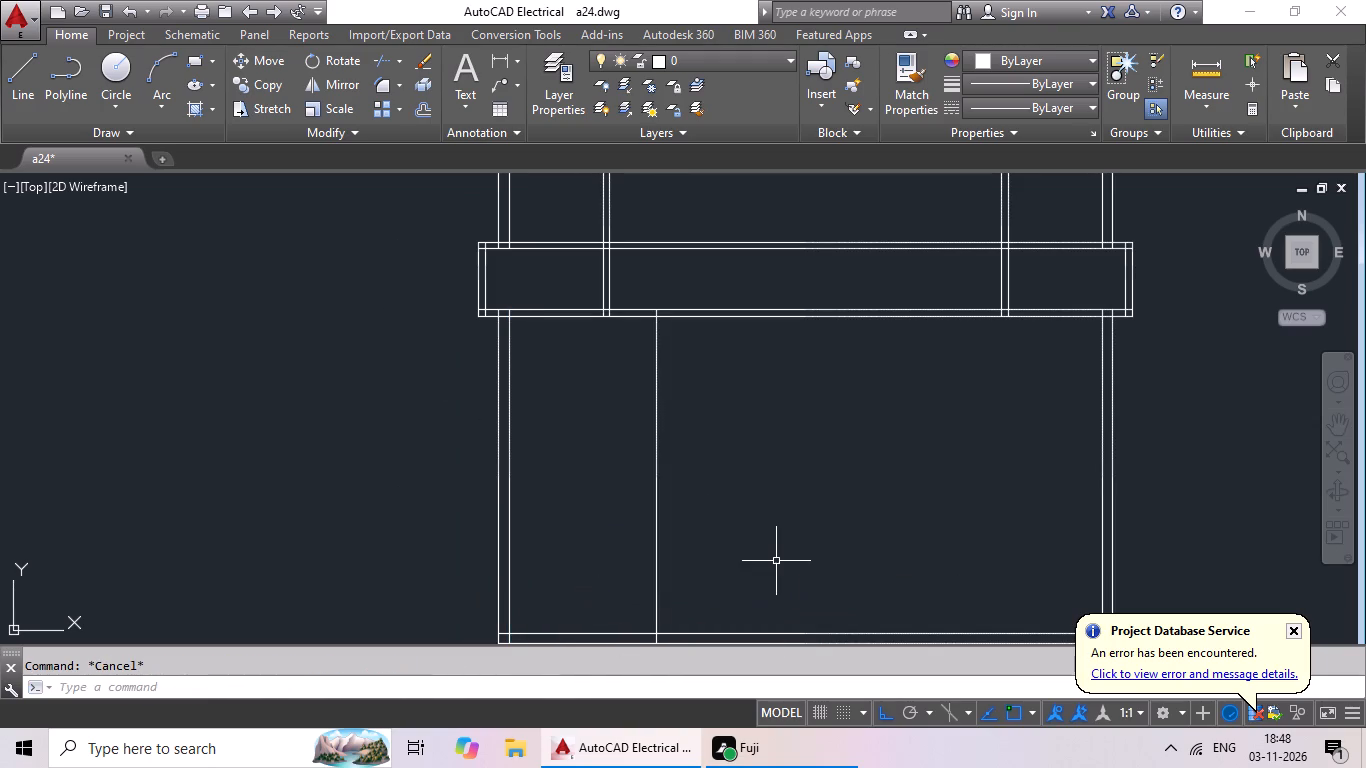
# Offset the new vertical line in the lower room 6" toward the plan's centre to form the left partition.
pyautogui.press('o')
pyautogui.press('Return')
pyautogui.write('6"')
pyautogui.press('Return')
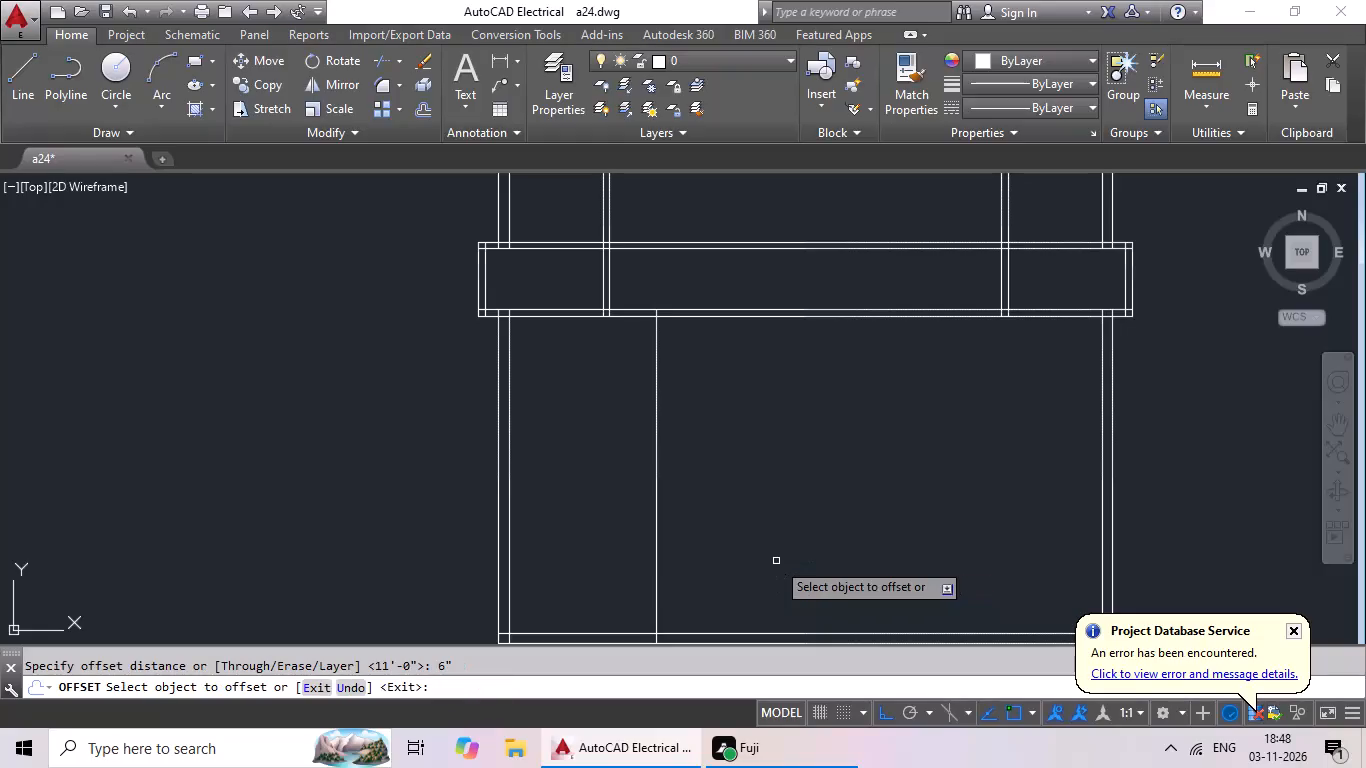
pyautogui.click(657, 598)
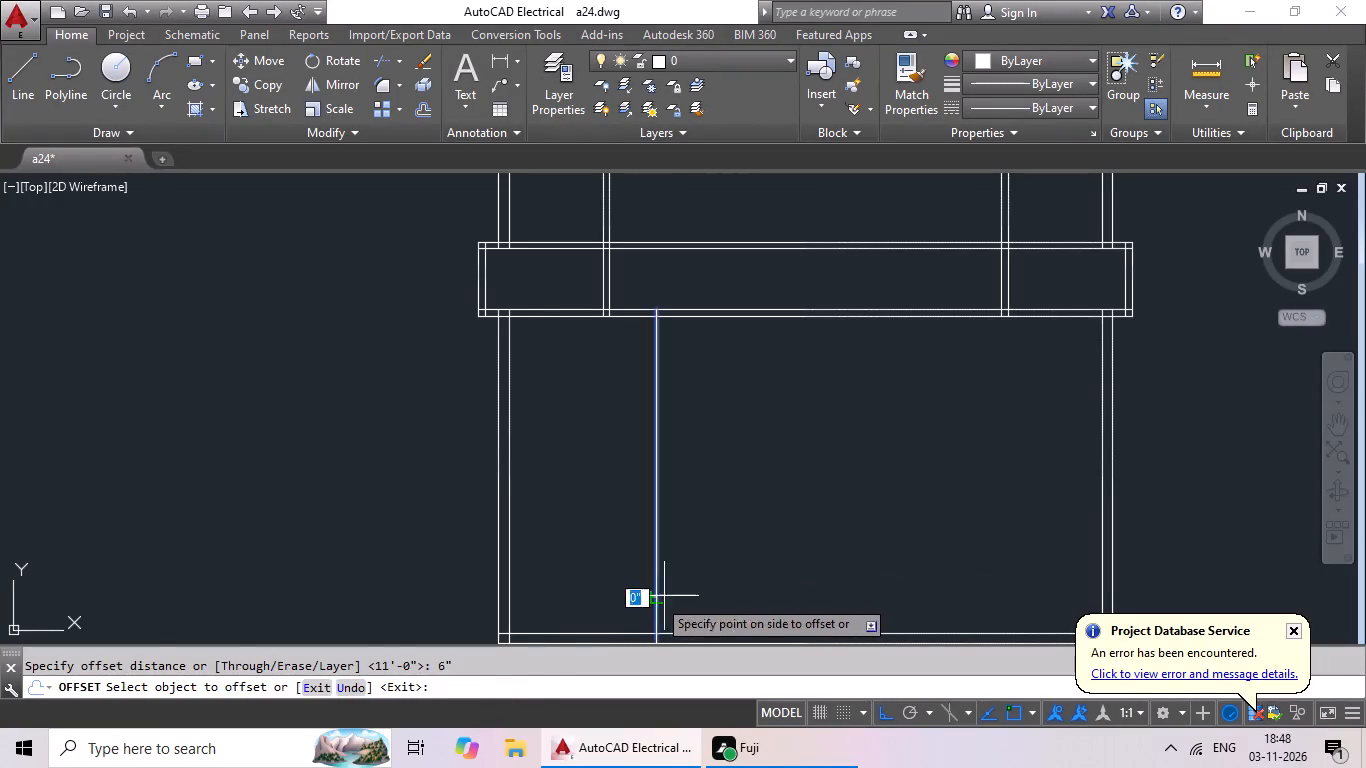
pyautogui.click(802, 585)
pyautogui.scroll(-2, 854, 439)
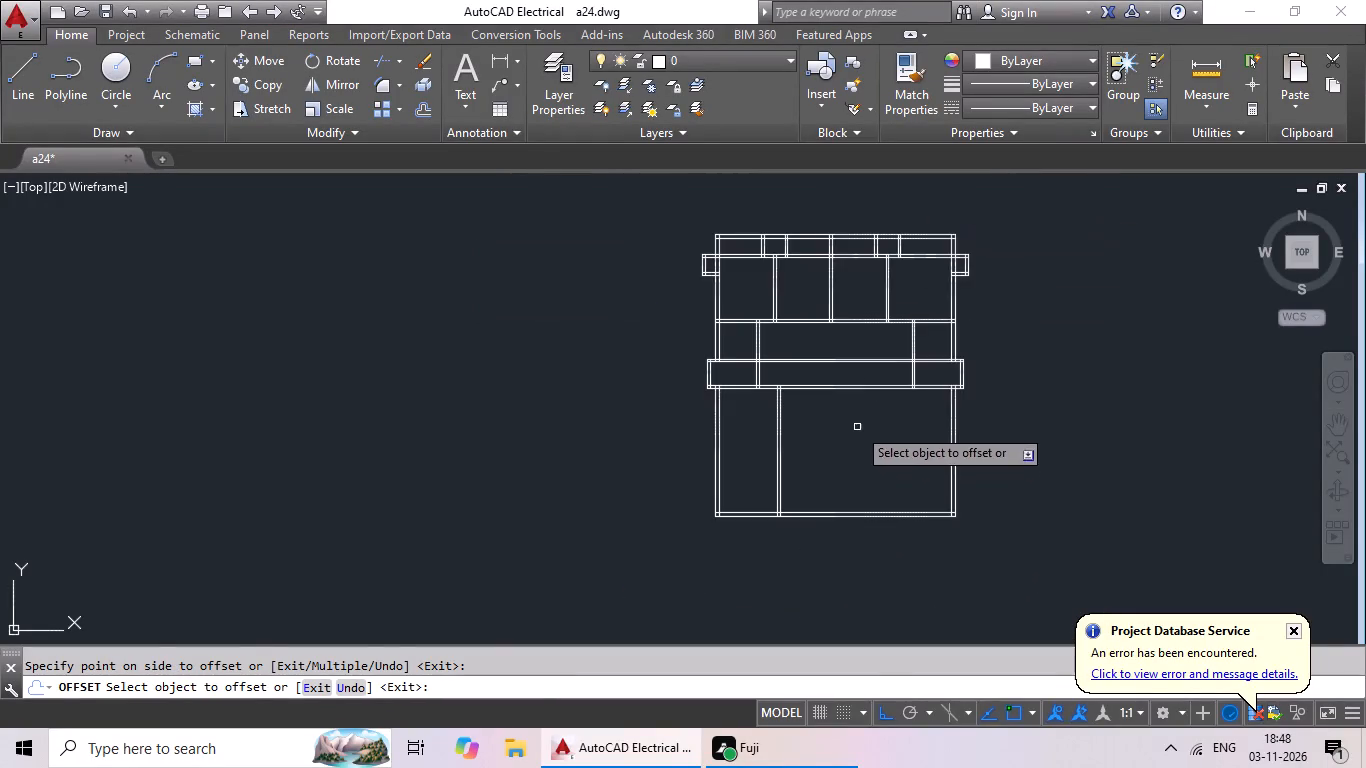
pyautogui.moveTo(853, 423); pyautogui.dragTo(636, 426, button='middle')
pyautogui.press('Escape')
pyautogui.press('Escape')
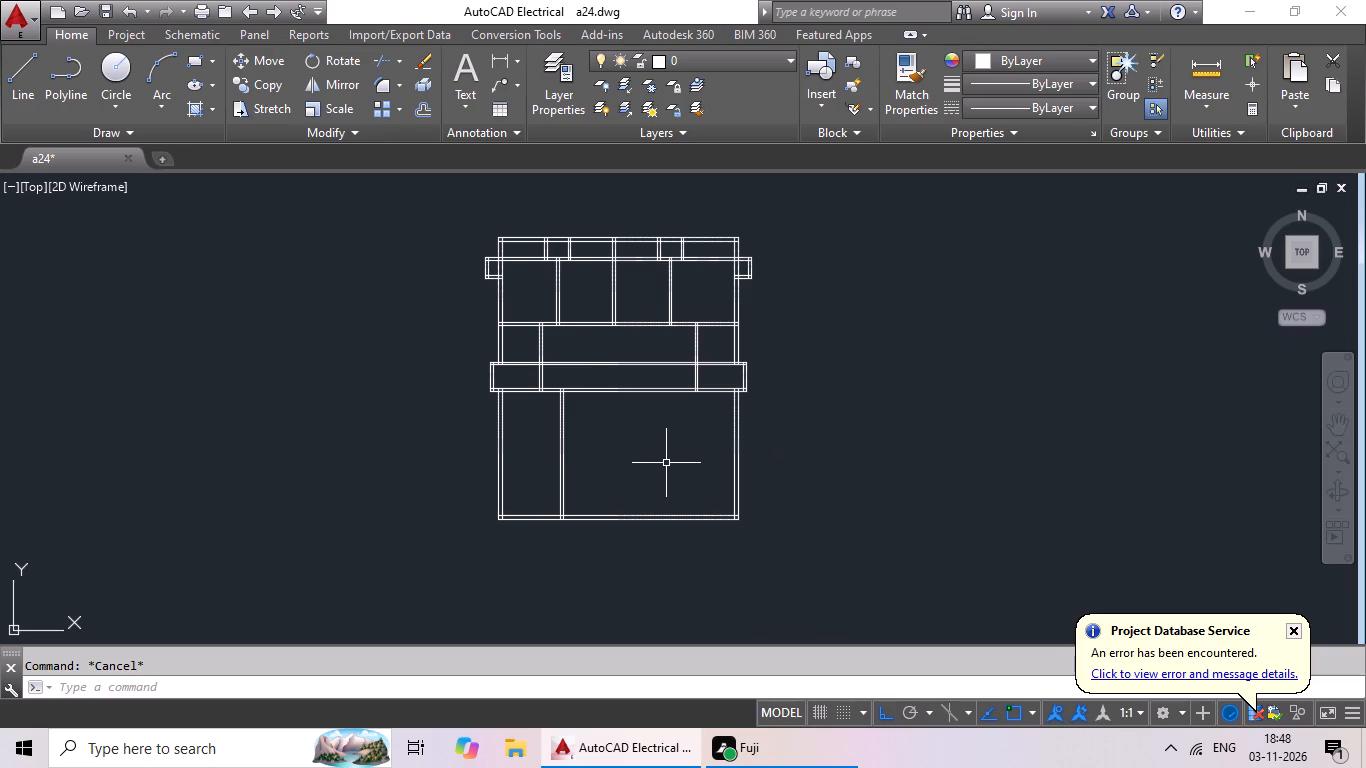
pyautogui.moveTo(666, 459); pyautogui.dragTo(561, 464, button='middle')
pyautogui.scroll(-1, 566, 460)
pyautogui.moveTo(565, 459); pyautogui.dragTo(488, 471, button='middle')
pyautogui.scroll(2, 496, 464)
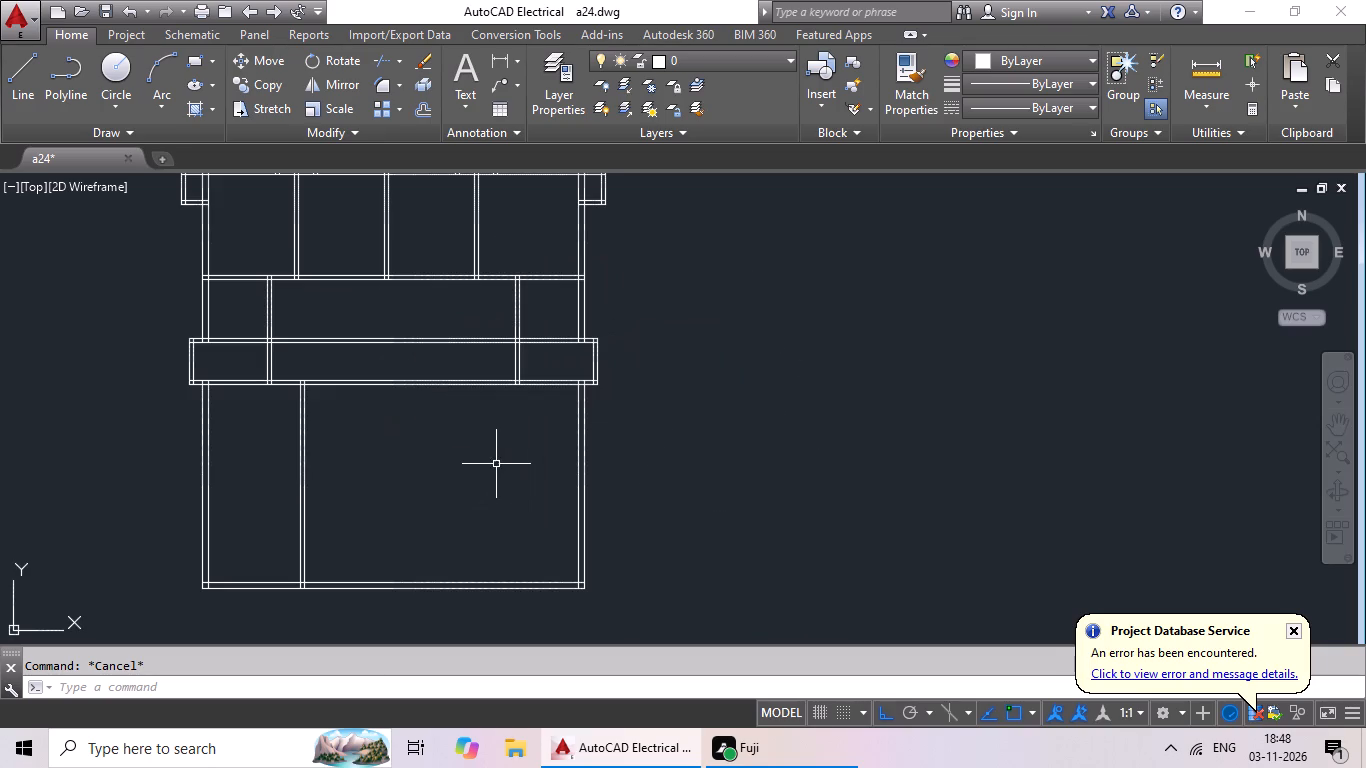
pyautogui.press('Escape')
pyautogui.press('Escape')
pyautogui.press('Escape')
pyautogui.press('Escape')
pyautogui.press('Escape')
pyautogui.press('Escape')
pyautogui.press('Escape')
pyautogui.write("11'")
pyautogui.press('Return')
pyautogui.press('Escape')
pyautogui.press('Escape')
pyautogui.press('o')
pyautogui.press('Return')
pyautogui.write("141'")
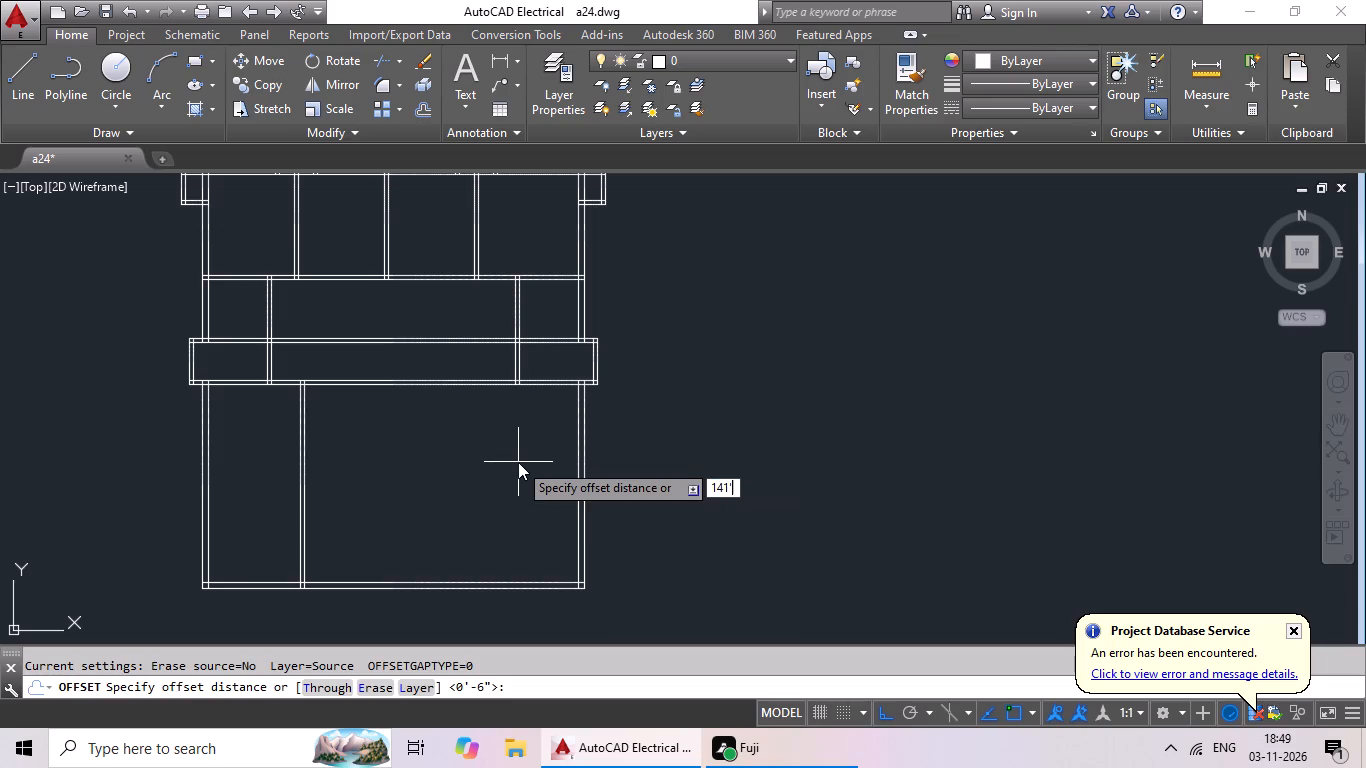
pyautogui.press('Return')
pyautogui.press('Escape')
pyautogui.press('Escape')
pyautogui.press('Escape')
# Offset the inner line of the lower room's right outer wall 11' toward the interior.
pyautogui.press('o')
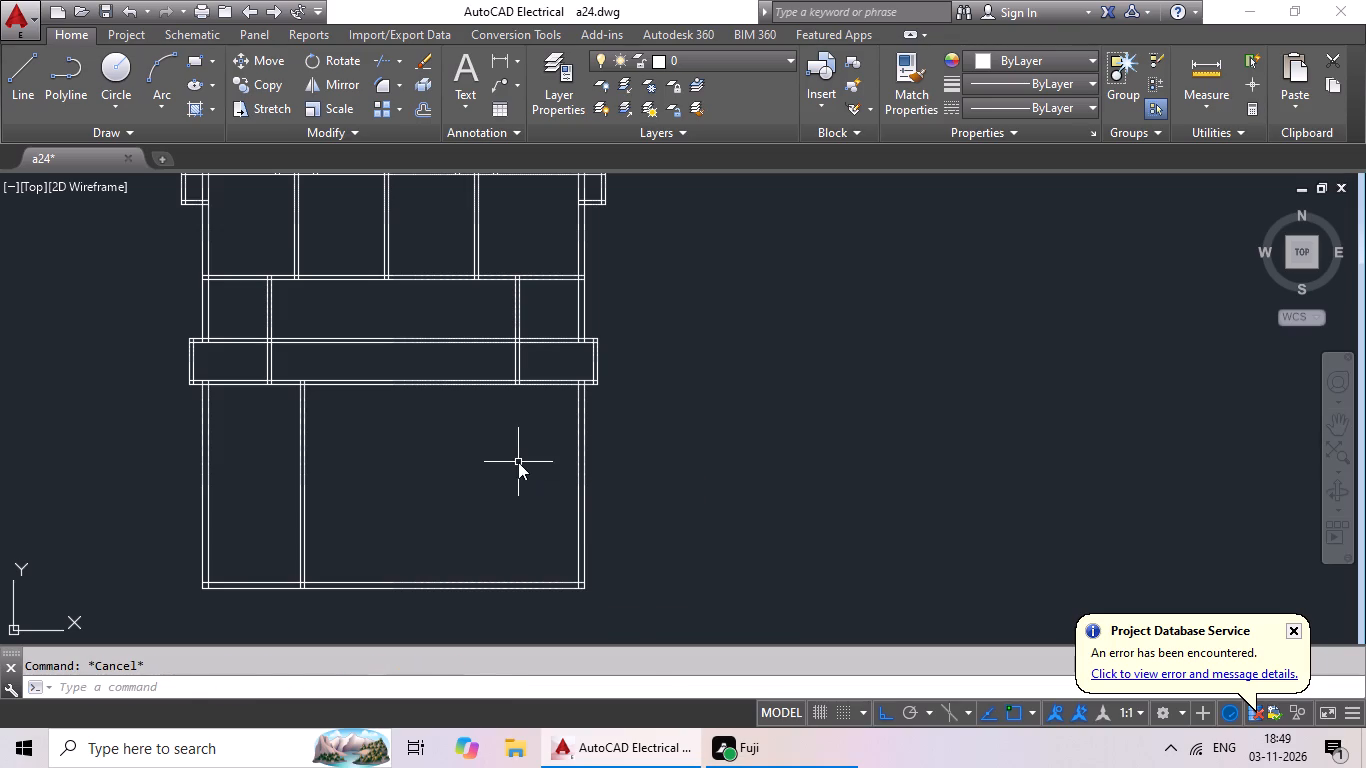
pyautogui.press('Return')
pyautogui.write("11'")
pyautogui.press('Return')
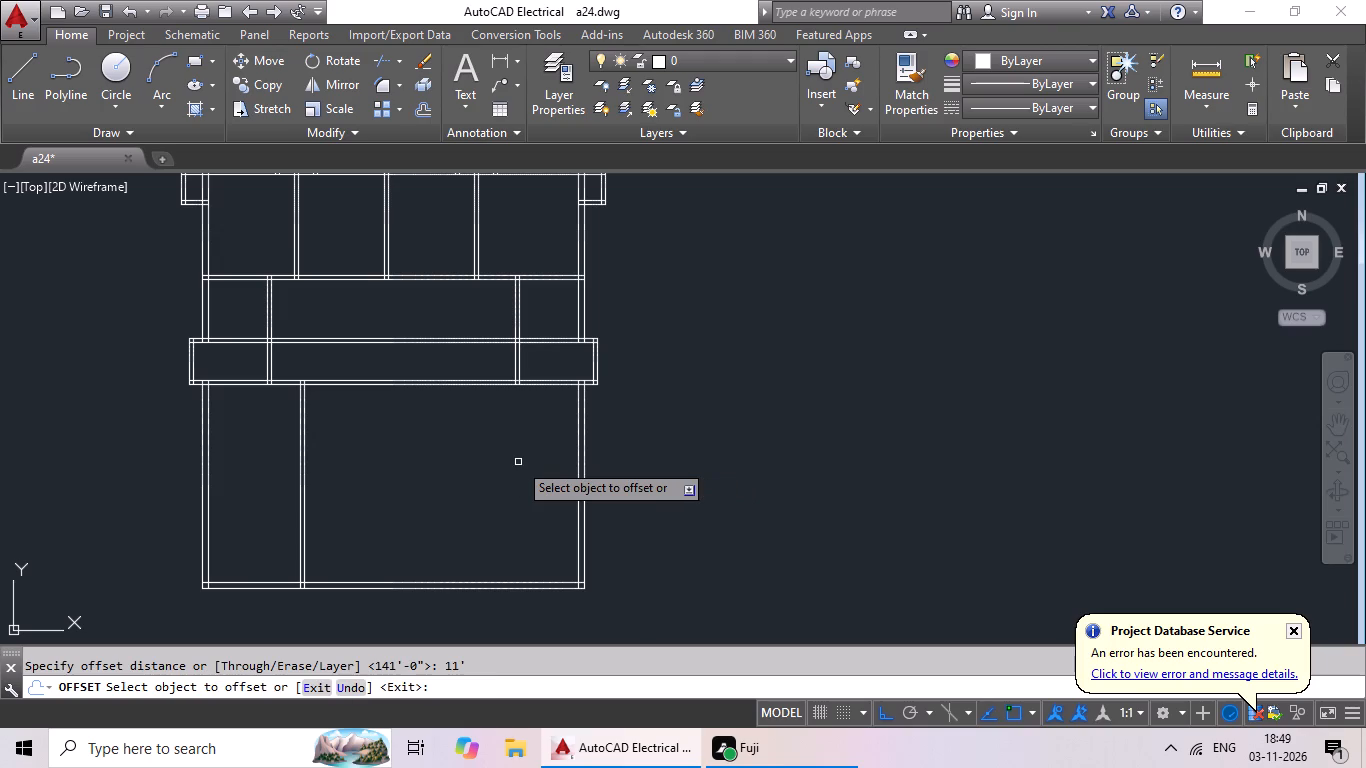
pyautogui.moveTo(576, 443); pyautogui.dragTo(563, 454)
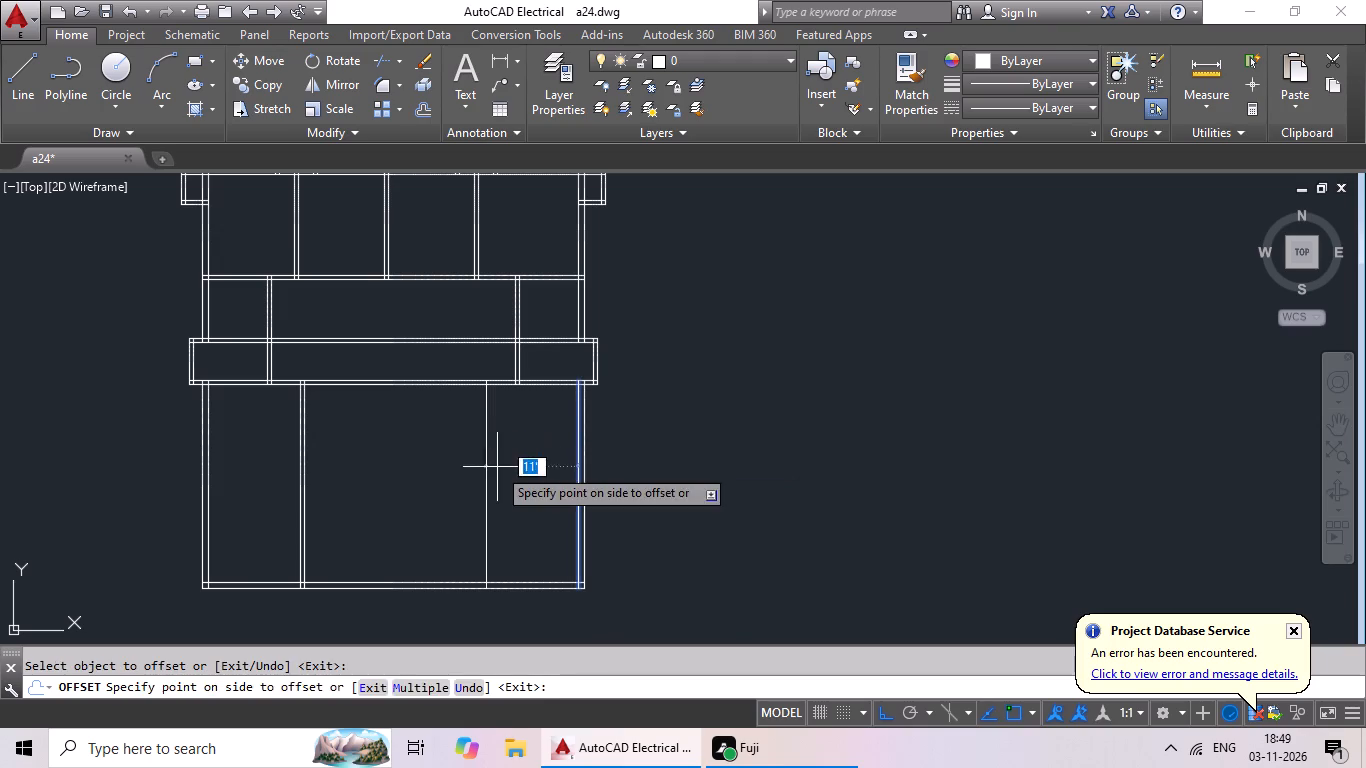
pyautogui.click(497, 467)
pyautogui.press('Escape')
pyautogui.press('Escape')
# Offset the new right-hand vertical line in the lower room 6" toward the plan's centre to form the right partition.
pyautogui.press('o')
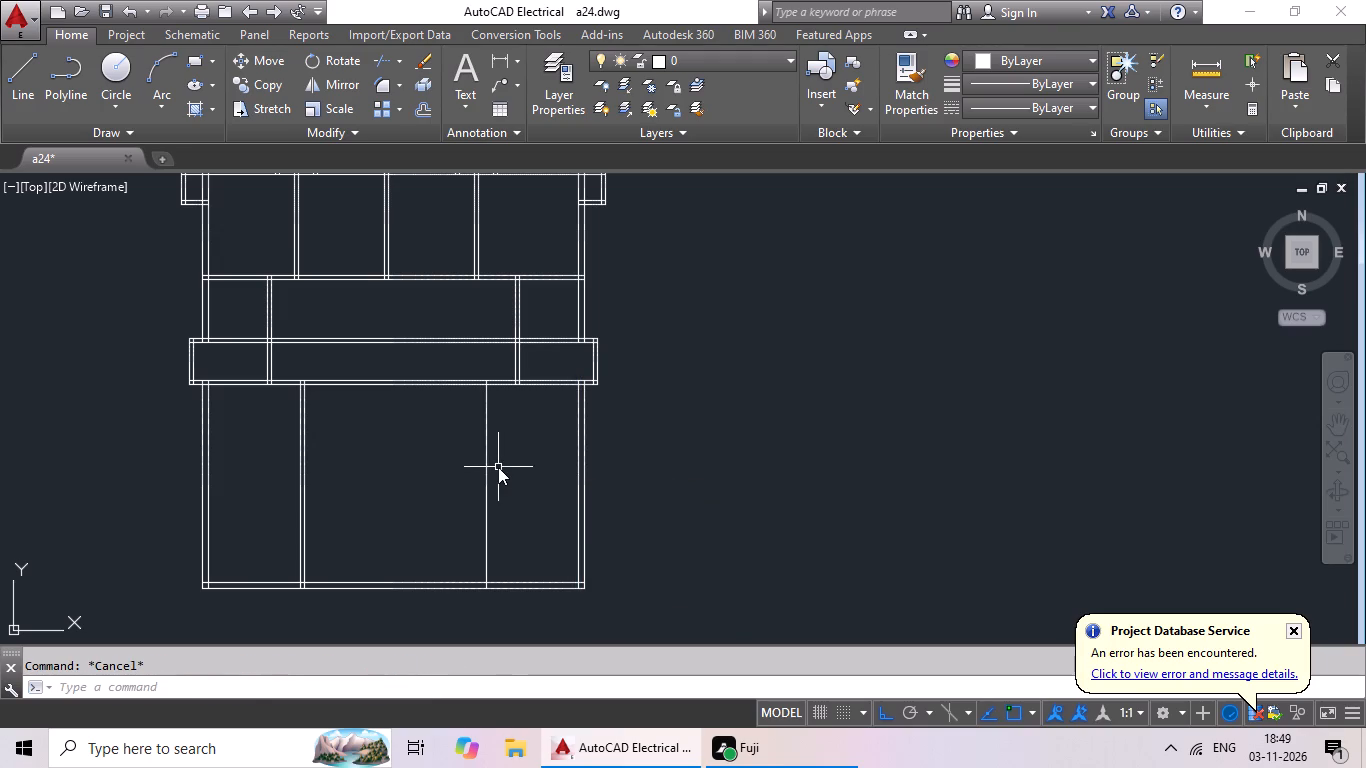
pyautogui.press('Return')
pyautogui.write('6"')
pyautogui.press('Return')
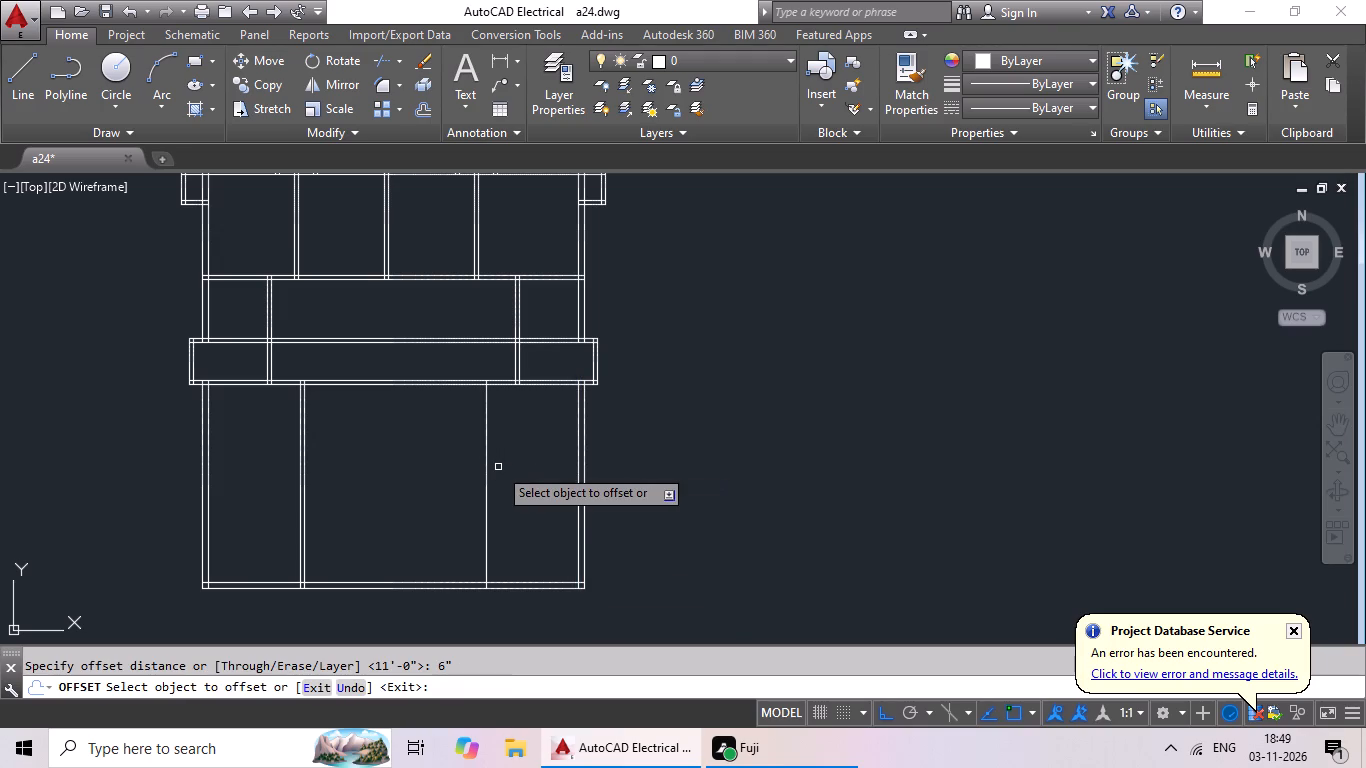
pyautogui.moveTo(484, 475); pyautogui.dragTo(470, 482)
pyautogui.click(456, 490)
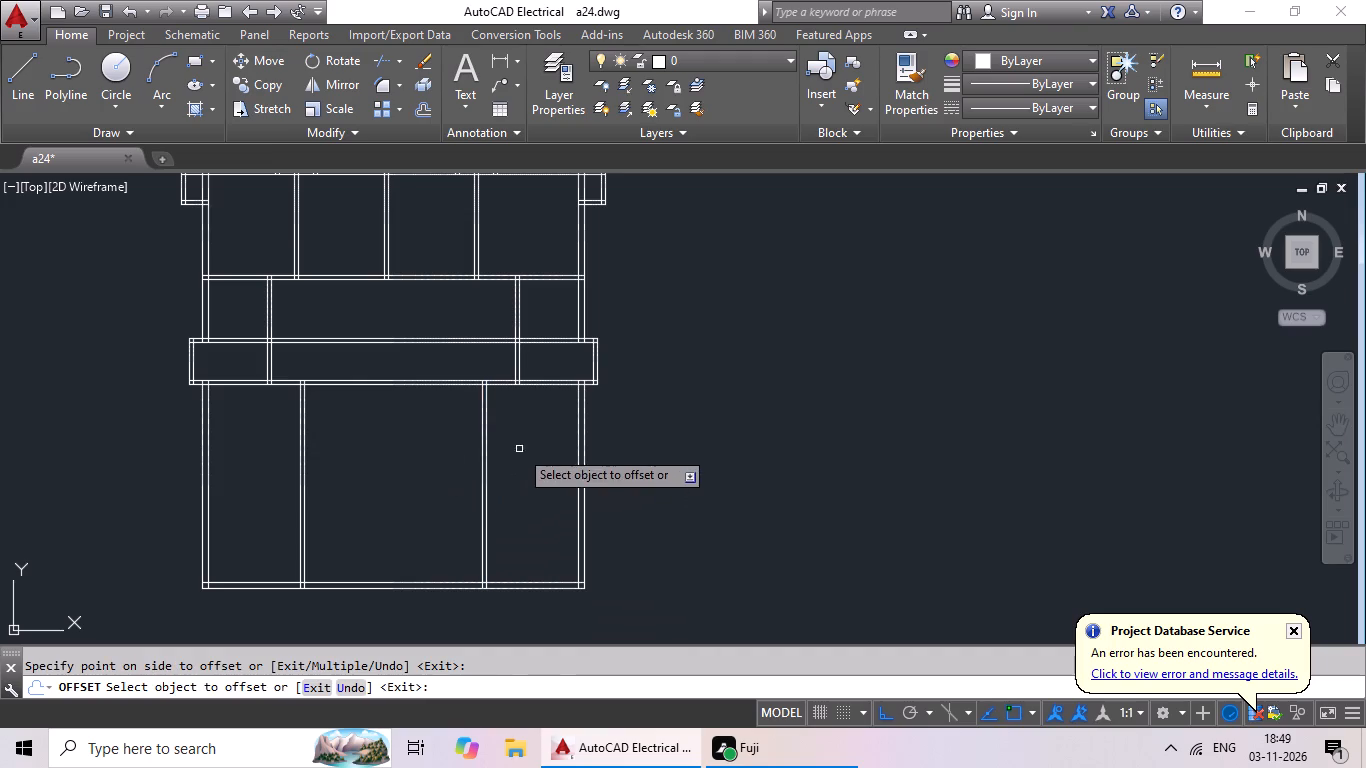
pyautogui.scroll(2, 523, 439)
pyautogui.scroll(-2, 527, 438)
pyautogui.moveTo(528, 437); pyautogui.dragTo(478, 476, button='middle')
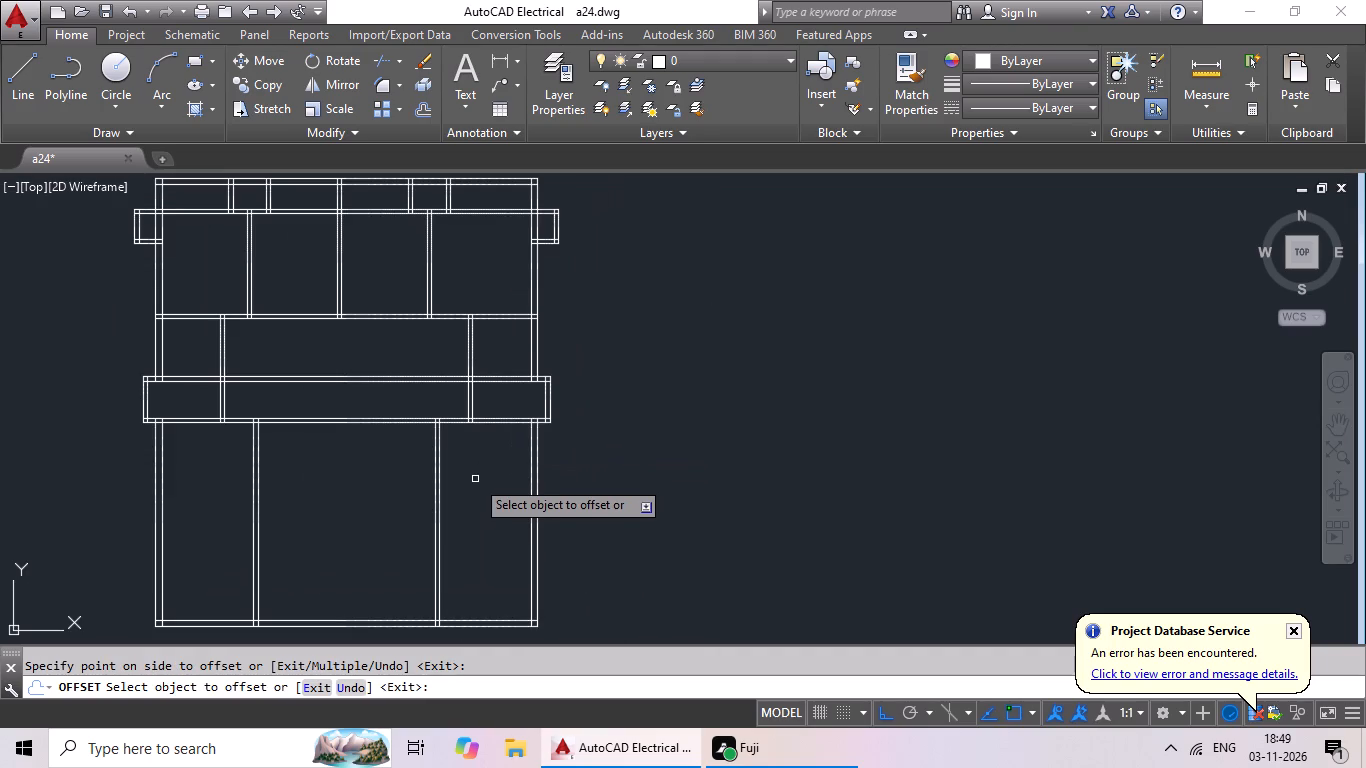
pyautogui.scroll(-1, 473, 467)
pyautogui.moveTo(470, 466); pyautogui.dragTo(426, 494, button='middle')
pyautogui.scroll(1, 426, 494)
pyautogui.press('Escape')
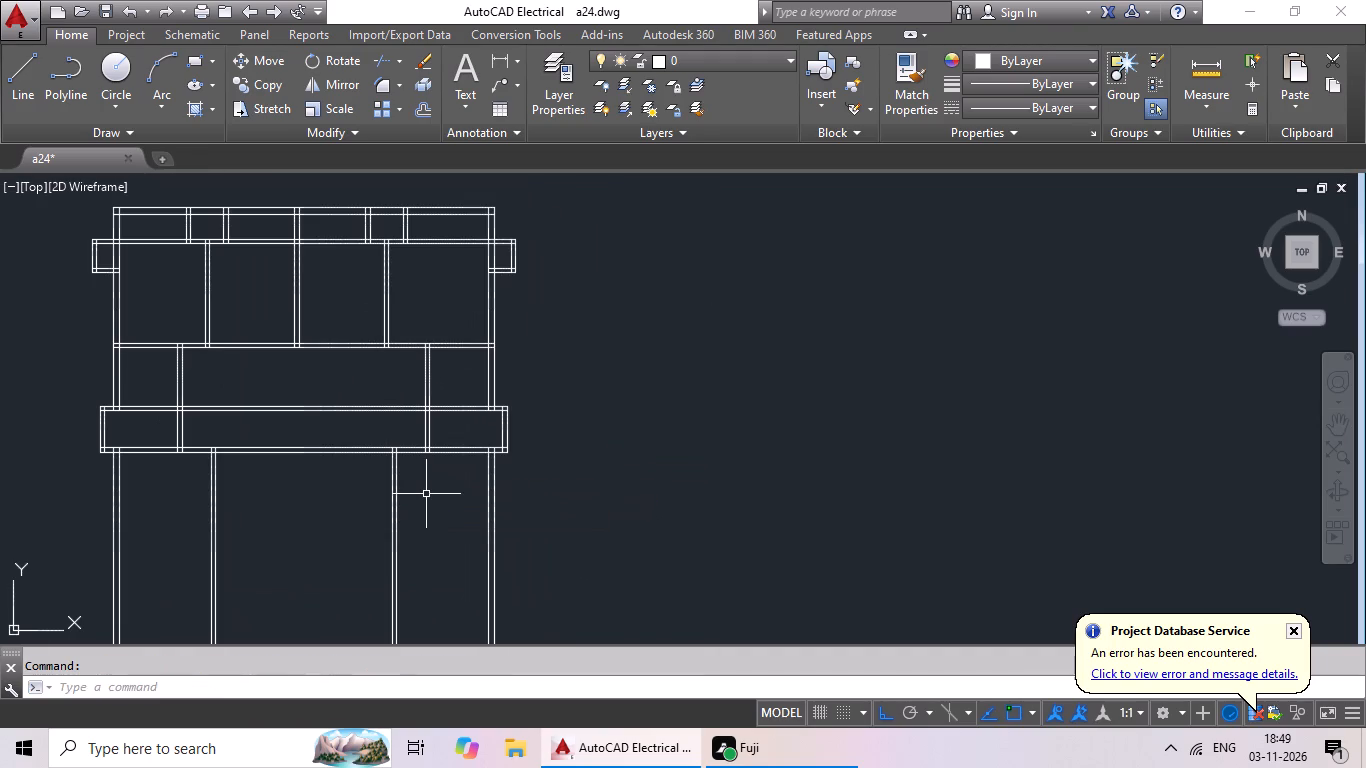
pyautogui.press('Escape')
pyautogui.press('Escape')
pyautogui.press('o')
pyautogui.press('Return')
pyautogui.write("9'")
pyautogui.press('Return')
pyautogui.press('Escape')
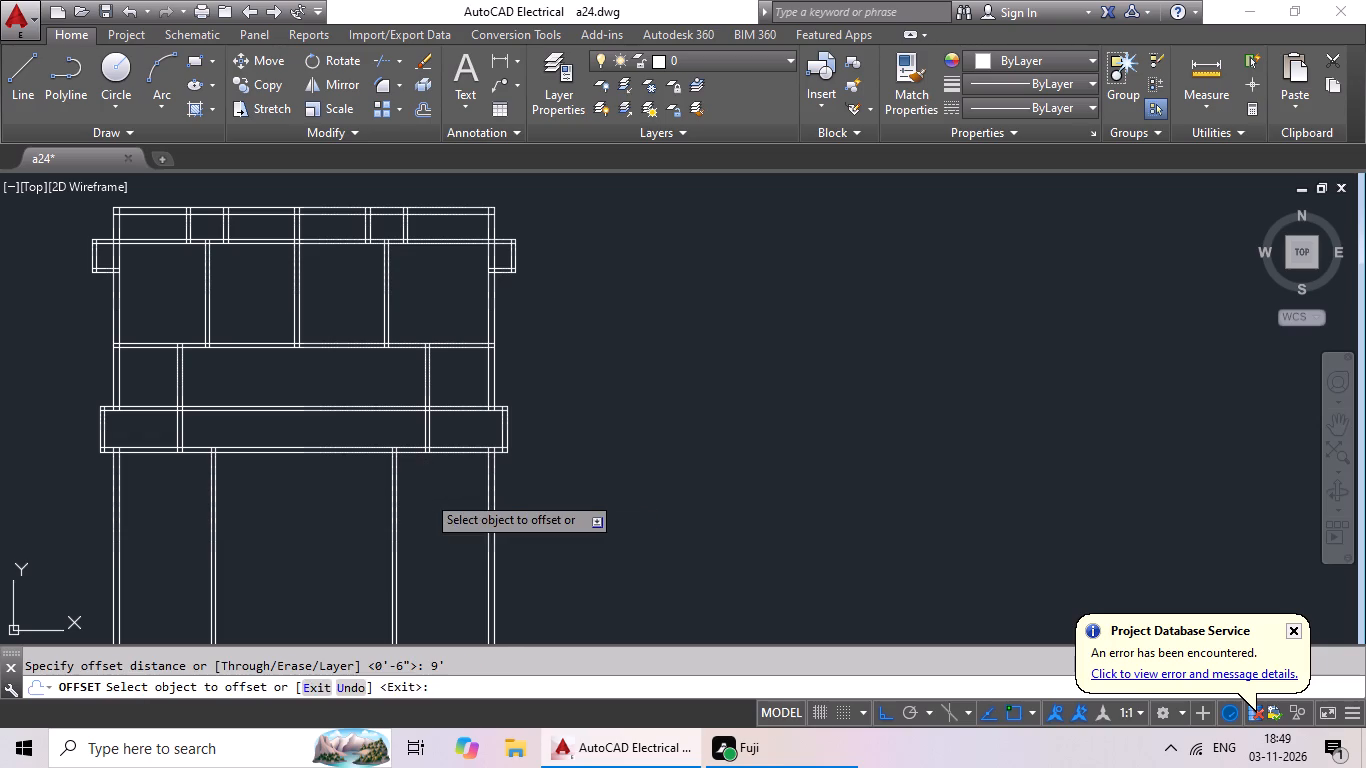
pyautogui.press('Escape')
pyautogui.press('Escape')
# Offset the bottom line of the wide projecting band 9' downward into the lower room.
pyautogui.press('o')
pyautogui.press('Return')
pyautogui.write("9'")
pyautogui.press('Return')
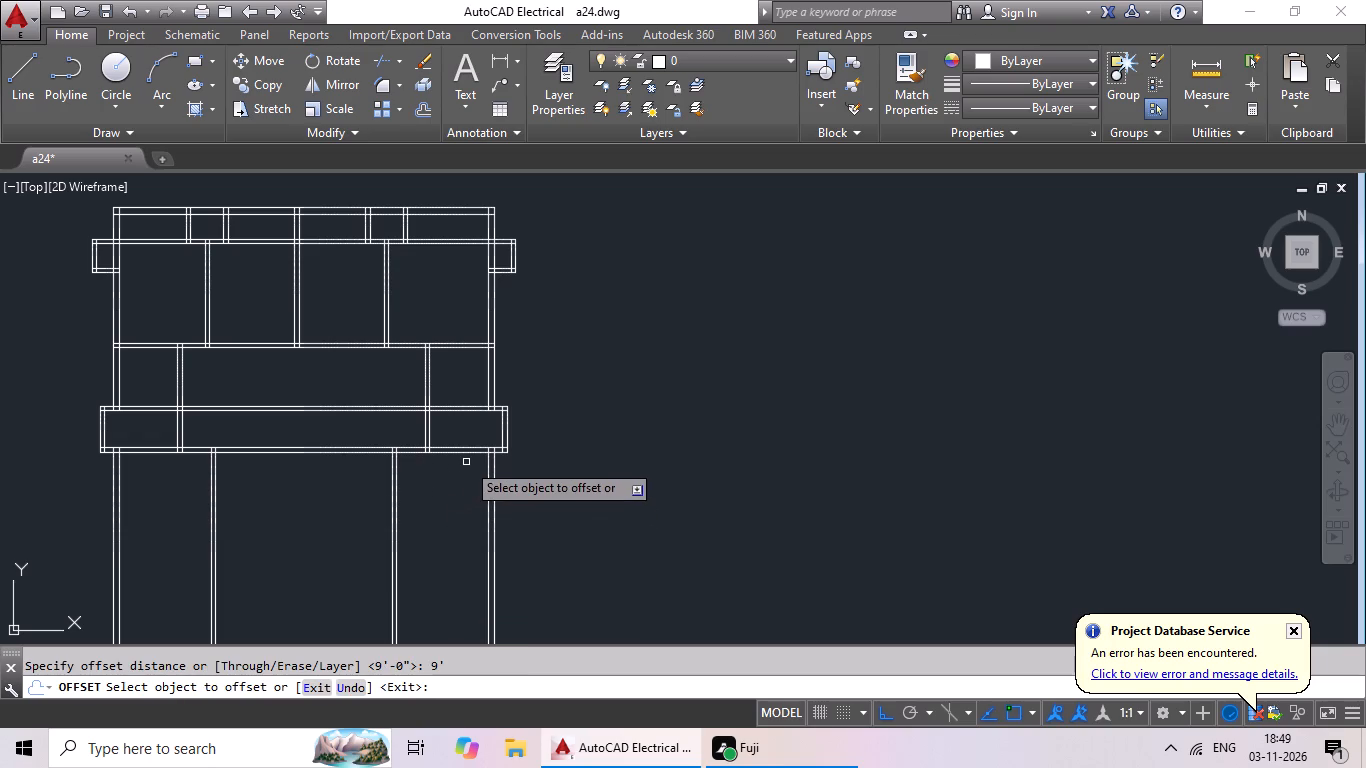
pyautogui.moveTo(474, 454); pyautogui.dragTo(466, 482)
pyautogui.click(448, 529)
pyautogui.press('Escape')
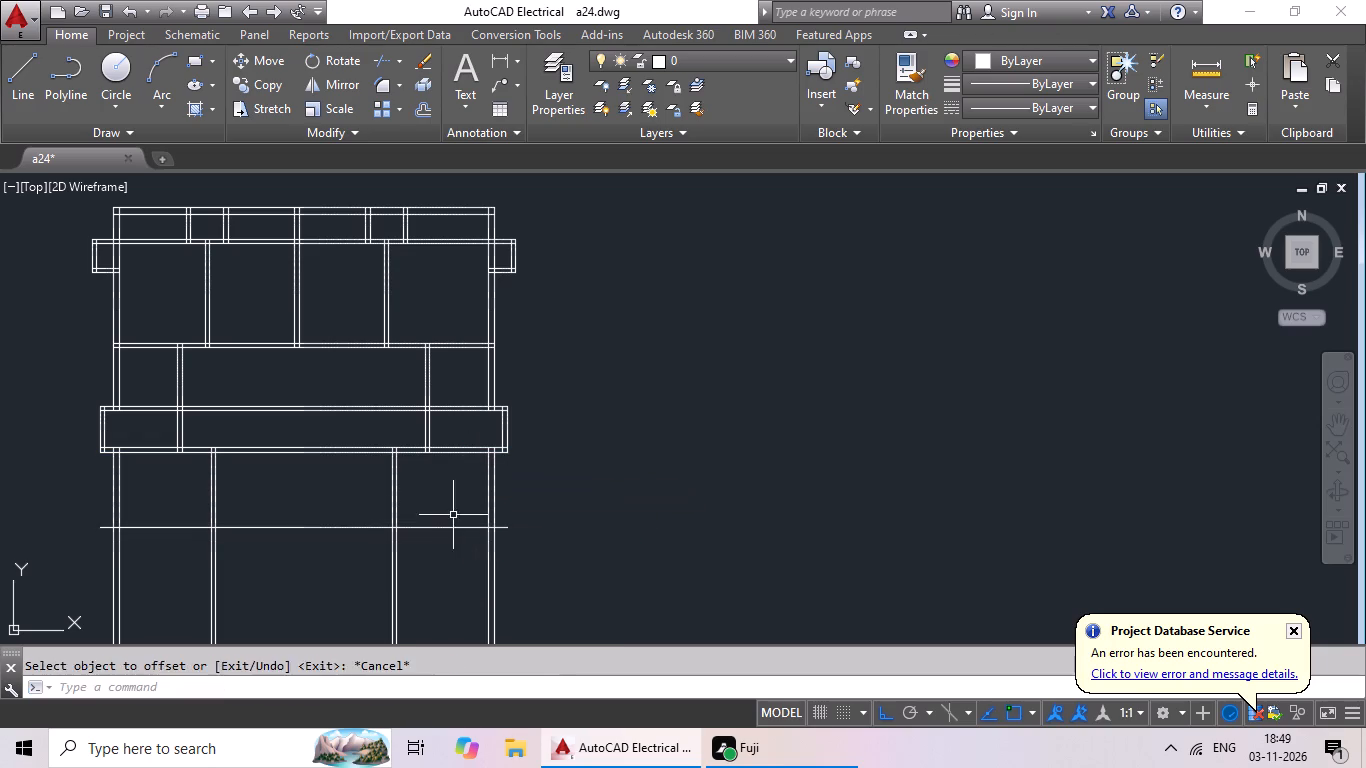
pyautogui.press('Escape')
pyautogui.press('Escape')
# Offset the new horizontal line in the lower room 6" downward to form a horizontal partition.
pyautogui.press('o')
pyautogui.press('Return')
pyautogui.write('6"')
pyautogui.press('Return')
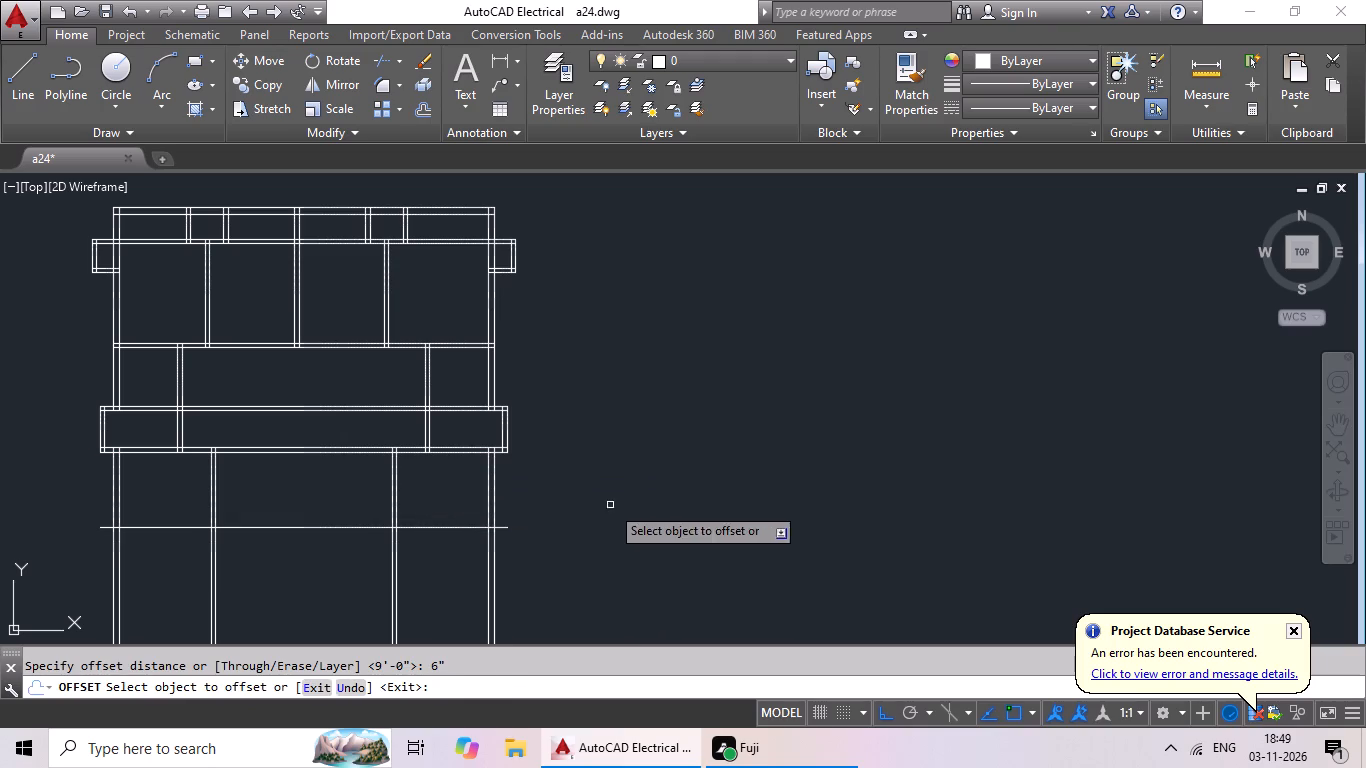
pyautogui.click(445, 529)
pyautogui.click(435, 559)
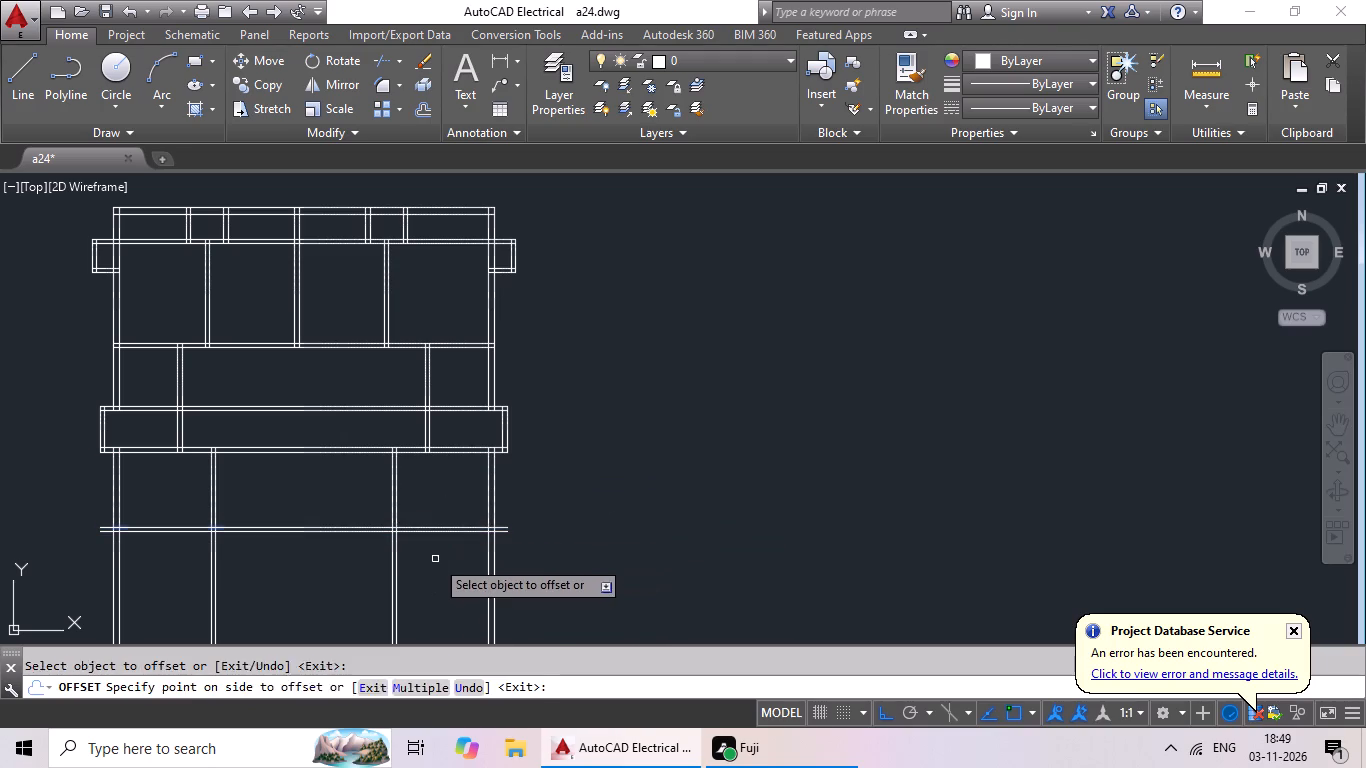
pyautogui.moveTo(434, 560); pyautogui.dragTo(532, 538, button='middle')
pyautogui.press('Escape')
pyautogui.press('Escape')
pyautogui.press('Escape')
pyautogui.press('Escape')
pyautogui.press('Escape')
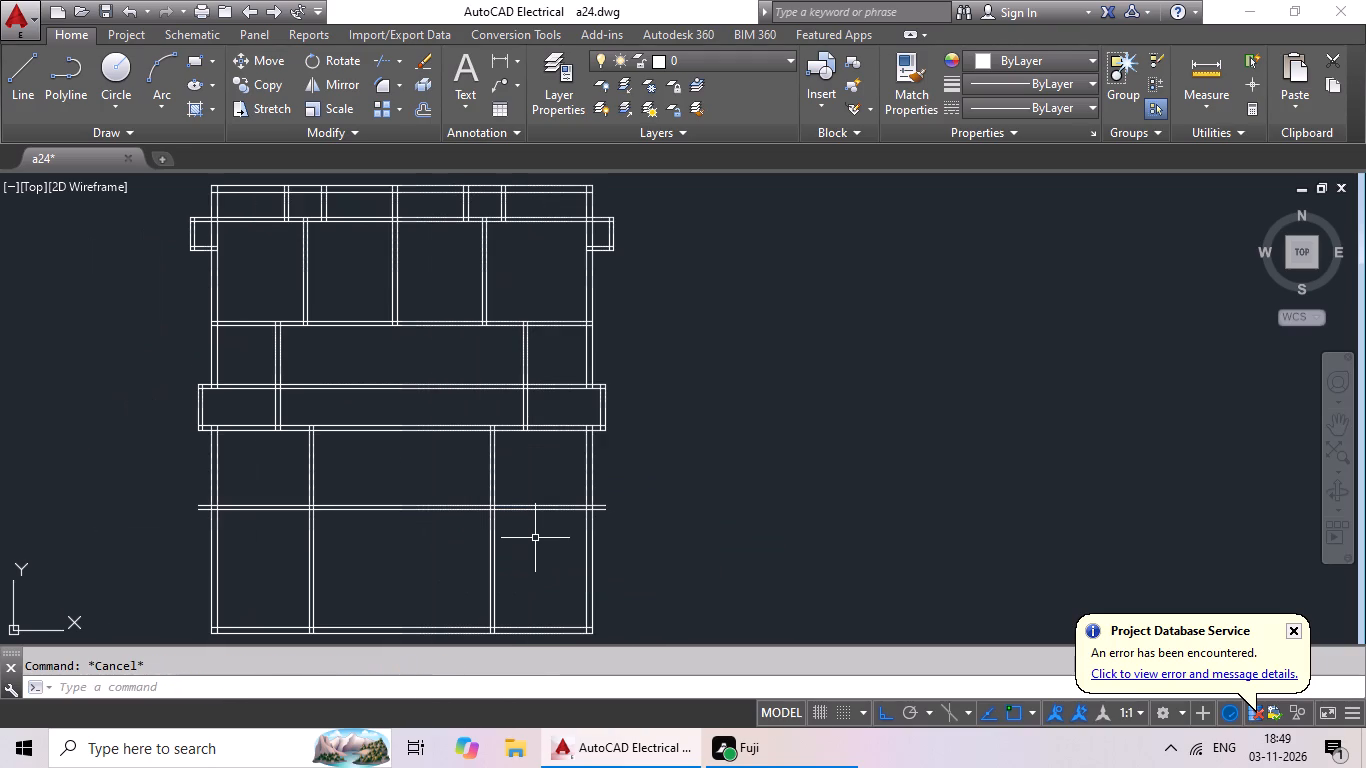
# Trim the ends of the new horizontal partition that project beyond the right and left outer walls.
pyautogui.write('tr')
pyautogui.press('space')
pyautogui.press('space')
pyautogui.scroll(2, 613, 505)
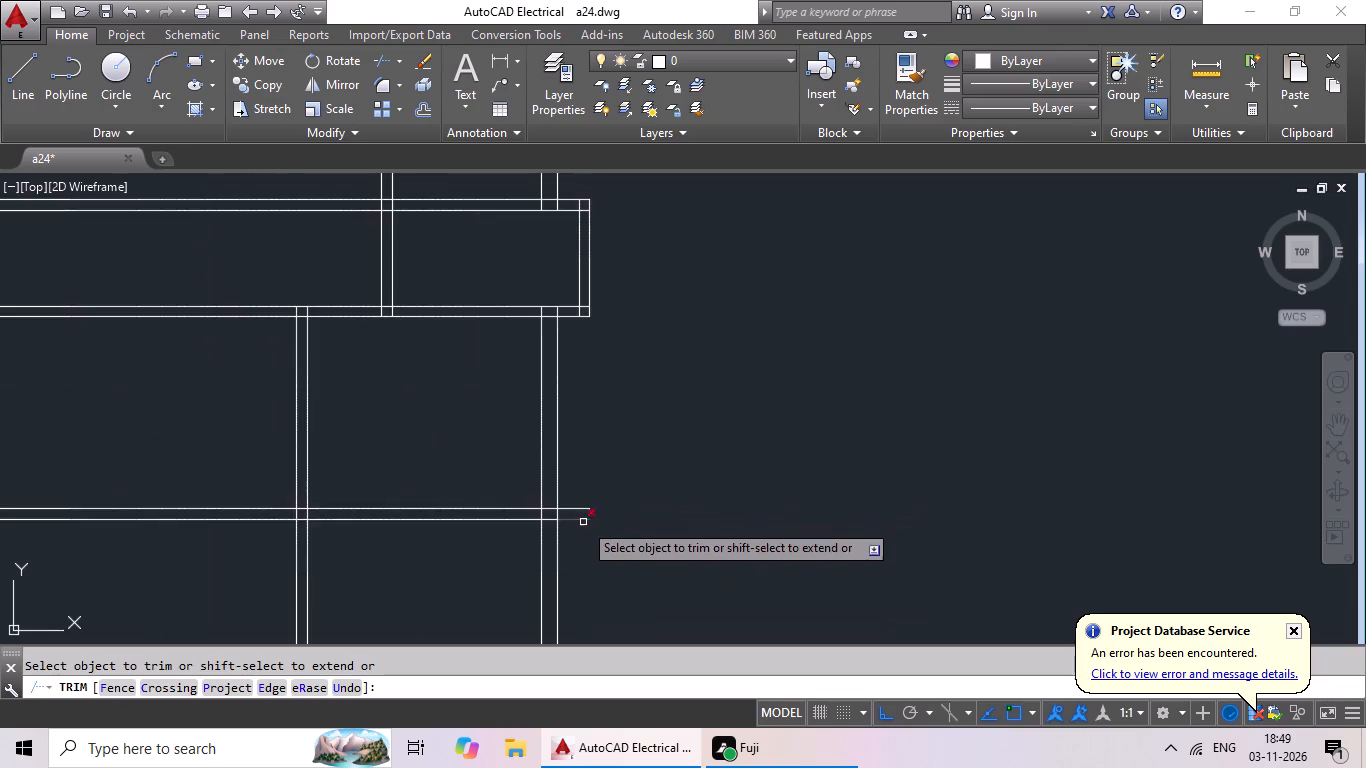
pyautogui.scroll(2, 583, 522)
pyautogui.moveTo(592, 454); pyautogui.dragTo(549, 530)
pyautogui.click(549, 530)
pyautogui.scroll(-3, 672, 492)
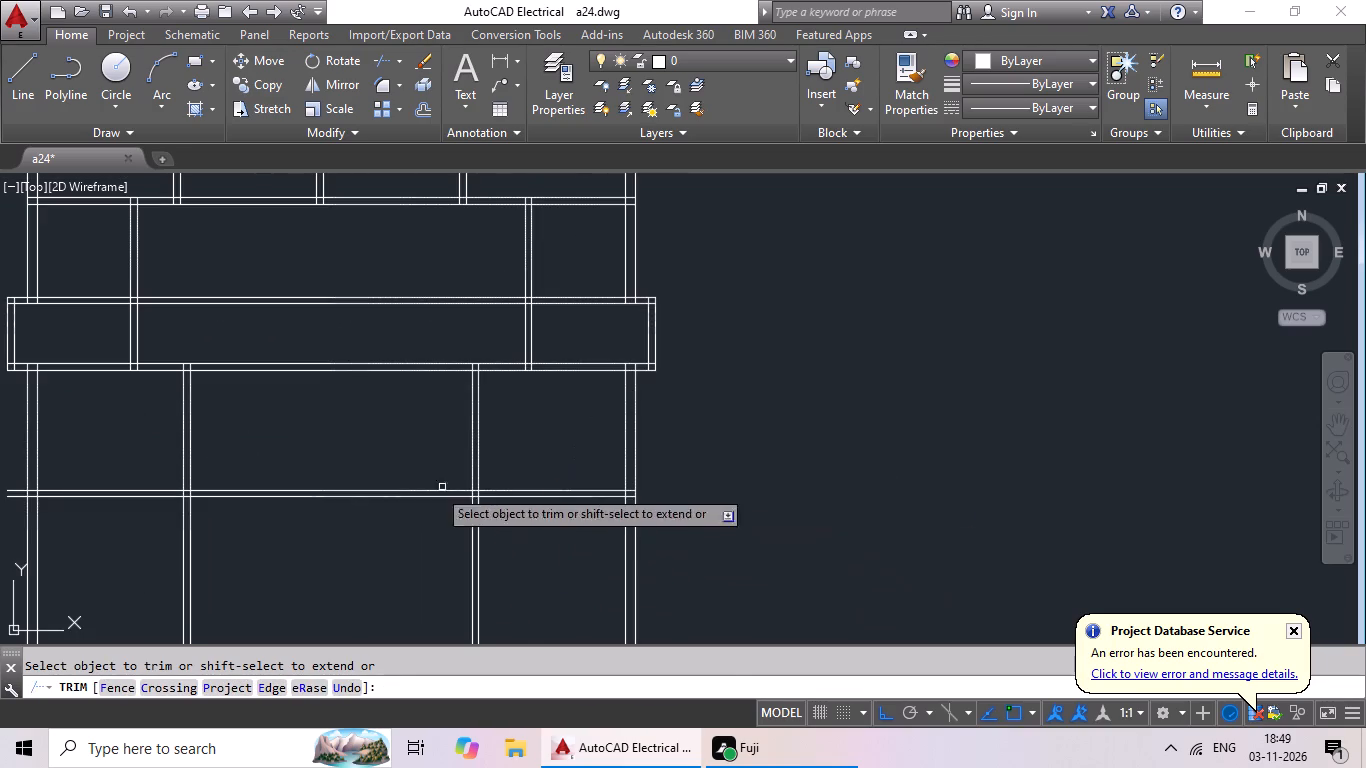
pyautogui.moveTo(304, 464); pyautogui.dragTo(733, 491, button='middle')
pyautogui.scroll(3, 422, 531)
pyautogui.moveTo(515, 468); pyautogui.dragTo(497, 550)
pyautogui.click(497, 550)
pyautogui.scroll(-3, 515, 527)
# Trim the horizontal partition's middle span between the two vertical partitions of the lower room.
pyautogui.moveTo(628, 580); pyautogui.dragTo(535, 455, button='middle')
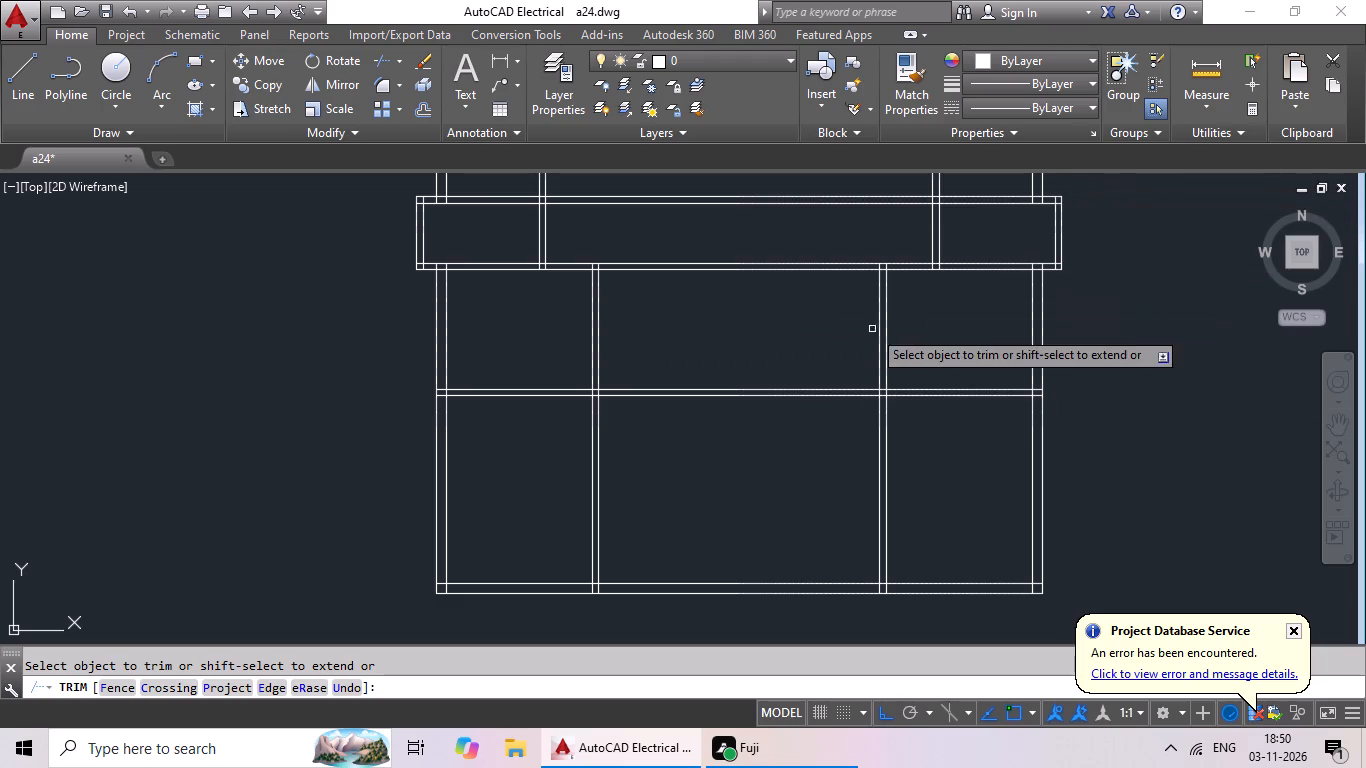
pyautogui.moveTo(788, 314); pyautogui.dragTo(713, 464)
pyautogui.click(713, 463)
pyautogui.scroll(-1, 757, 413)
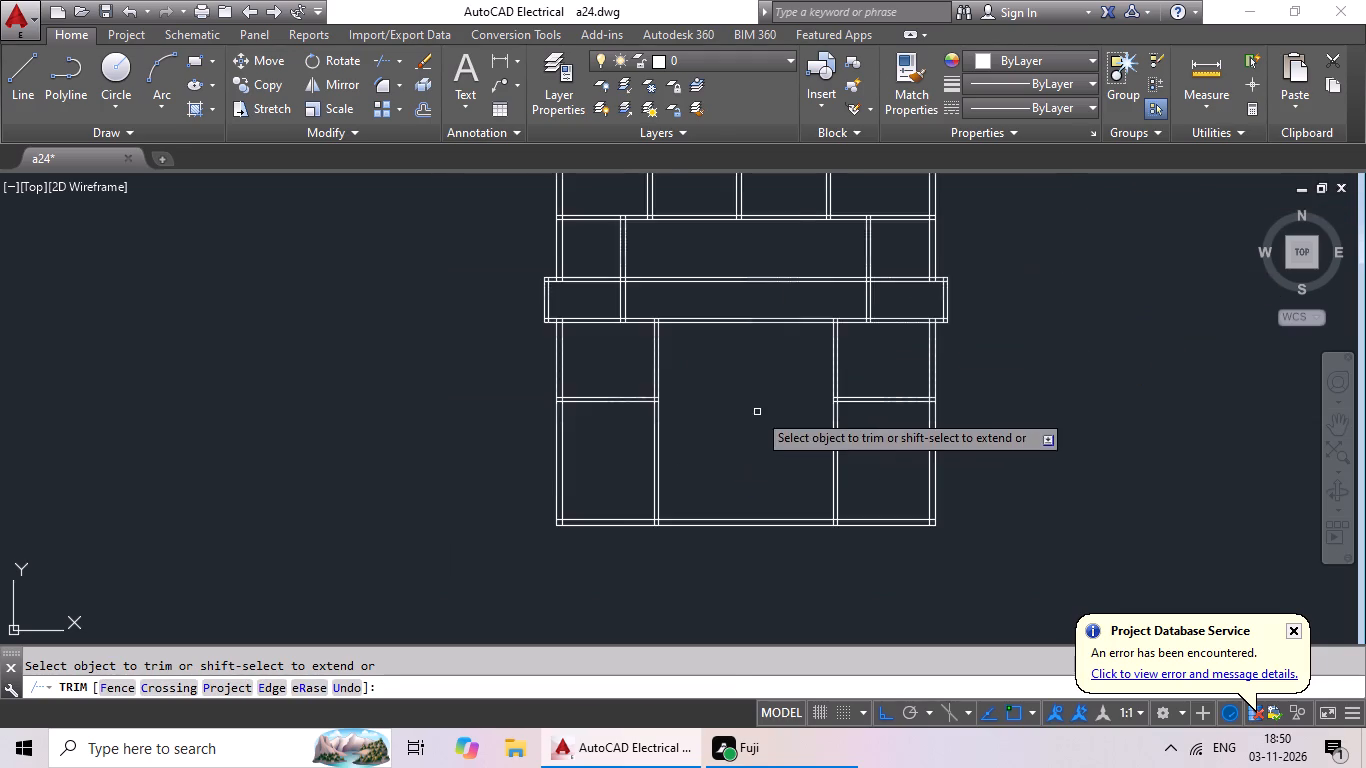
# Trim the right and left vertical partitions below the horizontal partitions in the lower room.
pyautogui.moveTo(757, 411); pyautogui.dragTo(575, 429, button='middle')
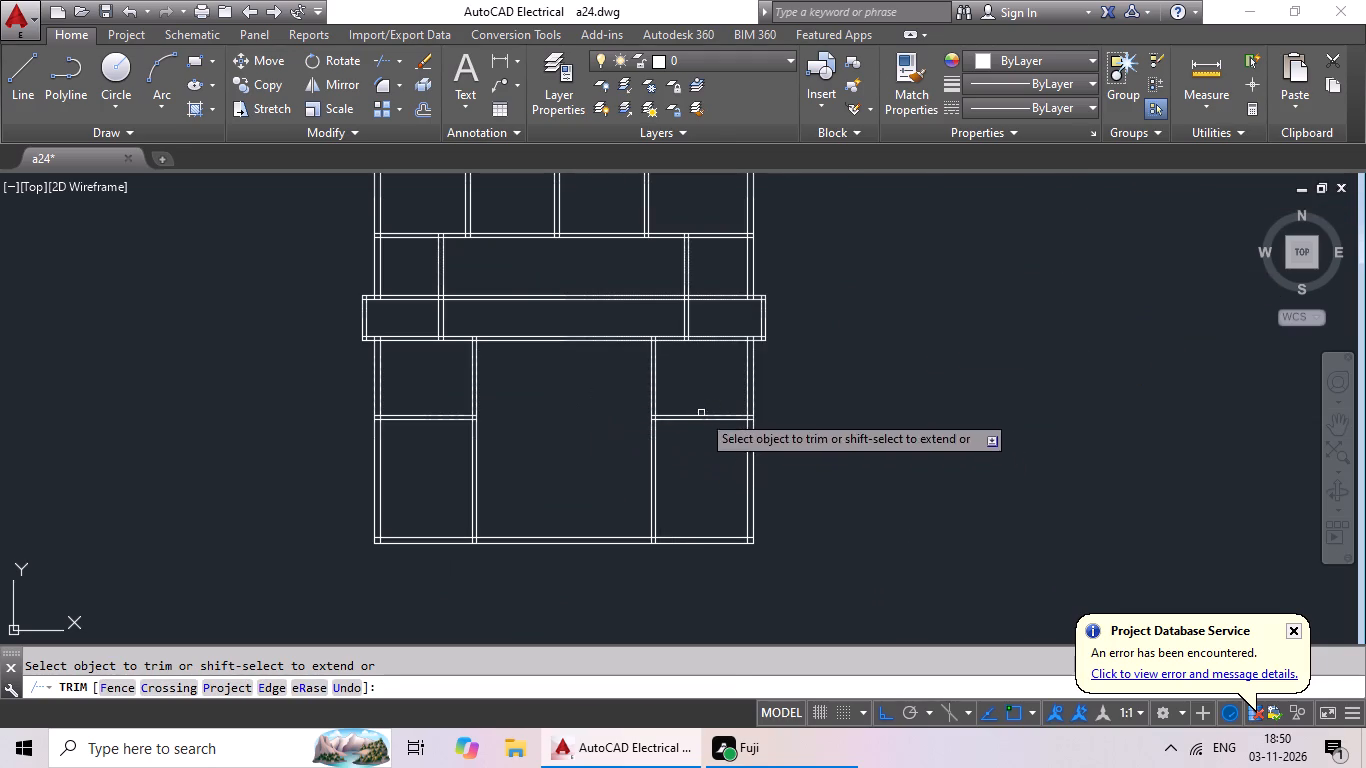
pyautogui.scroll(3, 682, 446)
pyautogui.moveTo(706, 407); pyautogui.dragTo(485, 482)
pyautogui.click(488, 476)
pyautogui.scroll(-2, 621, 406)
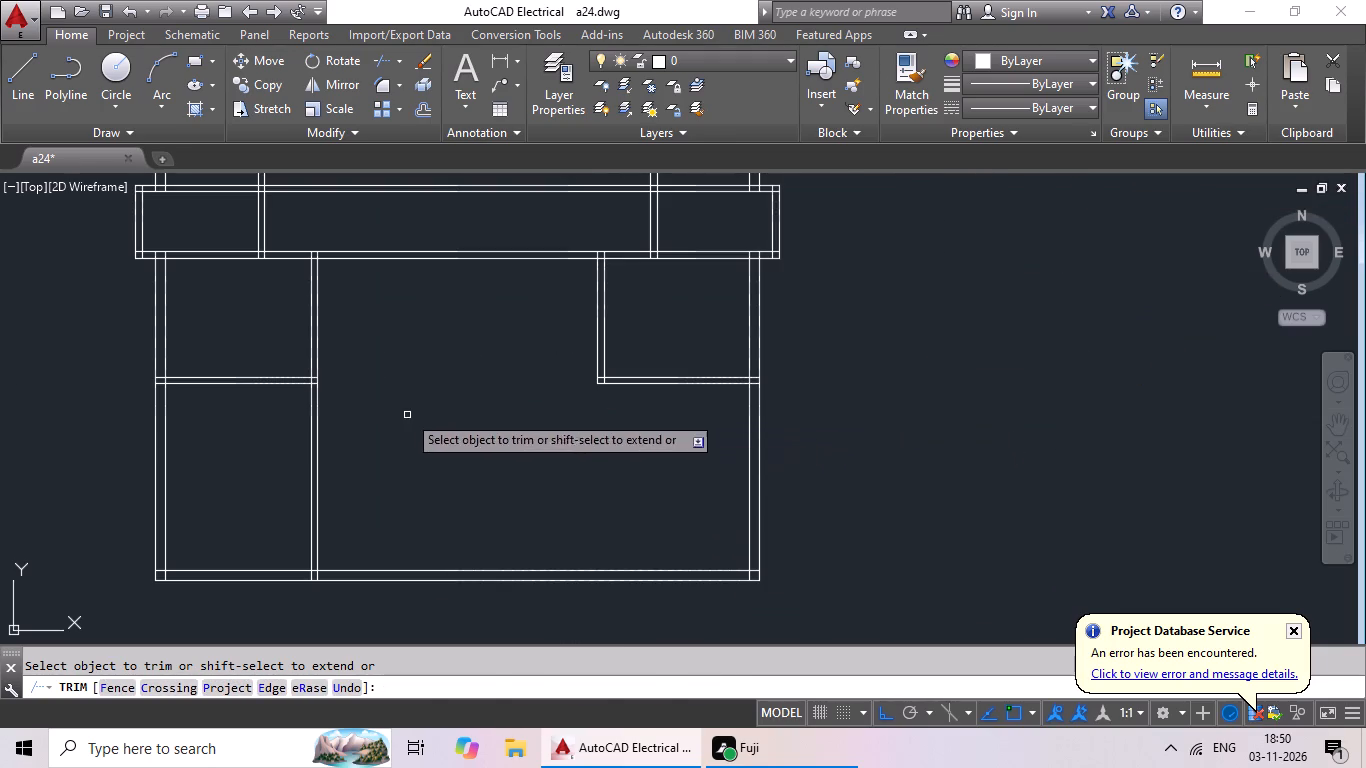
pyautogui.moveTo(406, 414); pyautogui.dragTo(276, 470)
pyautogui.click(280, 465)
pyautogui.scroll(-1, 384, 449)
pyautogui.moveTo(389, 448); pyautogui.dragTo(559, 395, button='middle')
pyautogui.press('Escape')
# Delete the two leftover vertical stubs of the left partition inside the bottom outer wall.
pyautogui.scroll(2, 577, 518)
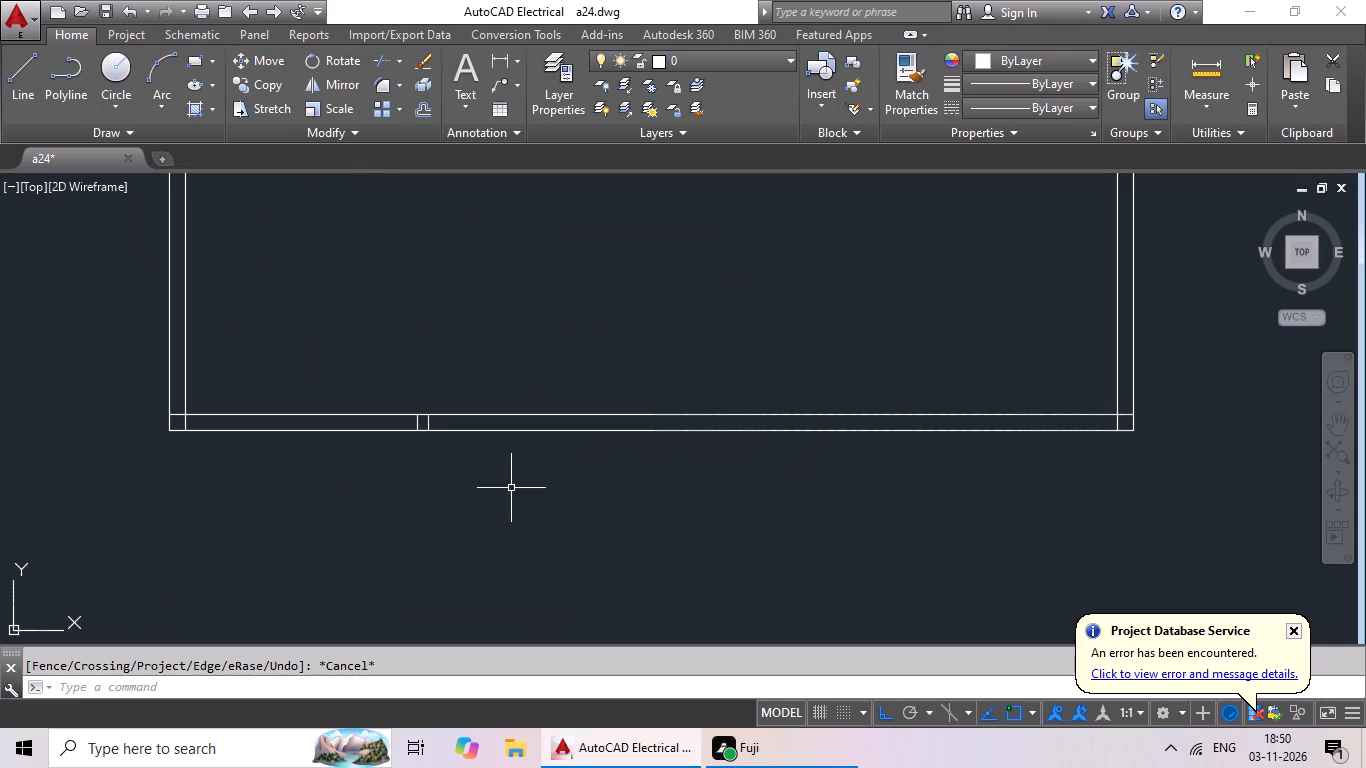
pyautogui.scroll(4, 427, 427)
pyautogui.moveTo(491, 391); pyautogui.dragTo(257, 407)
pyautogui.click(256, 407)
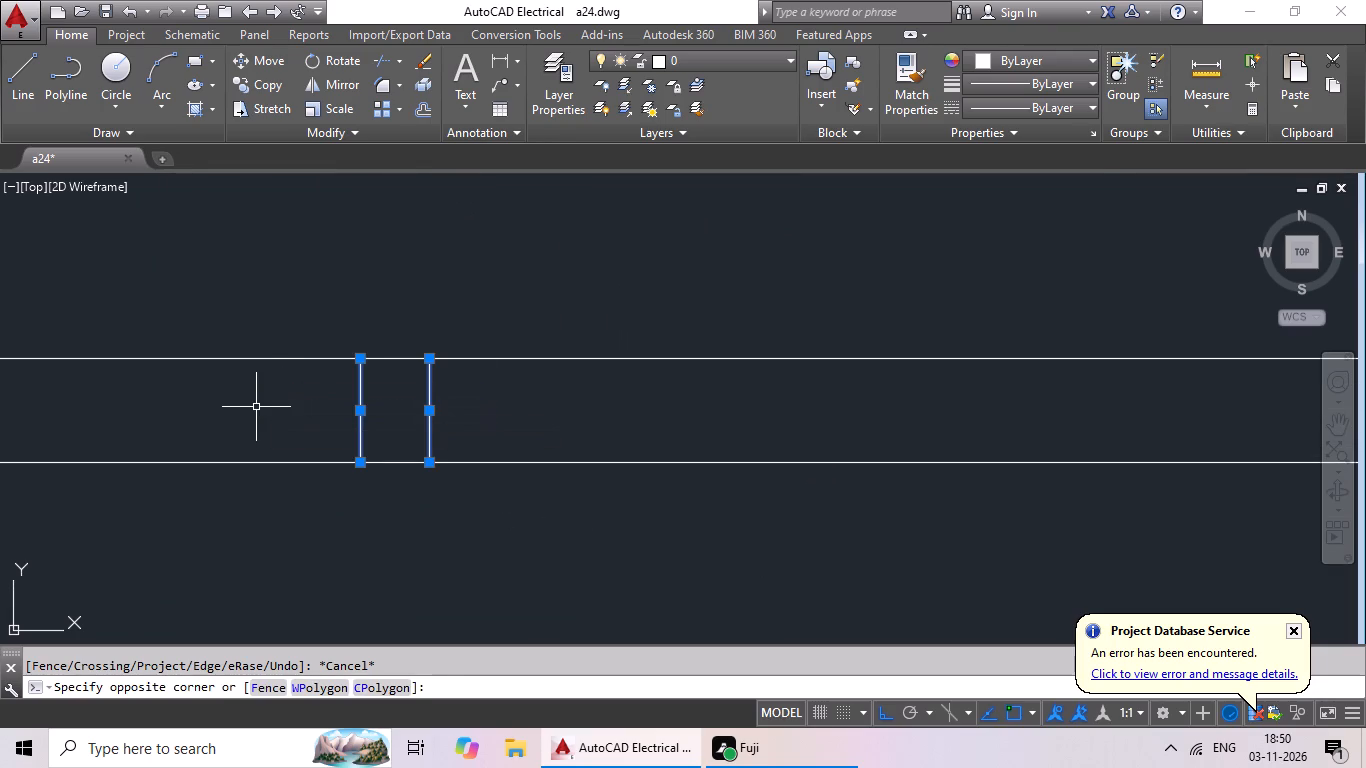
pyautogui.press('Delete')
# Offset the inner lines of the lower room's left and right outer walls 11'9" toward the interior.
pyautogui.scroll(-6, 265, 429)
pyautogui.moveTo(303, 411); pyautogui.dragTo(451, 398, button='middle')
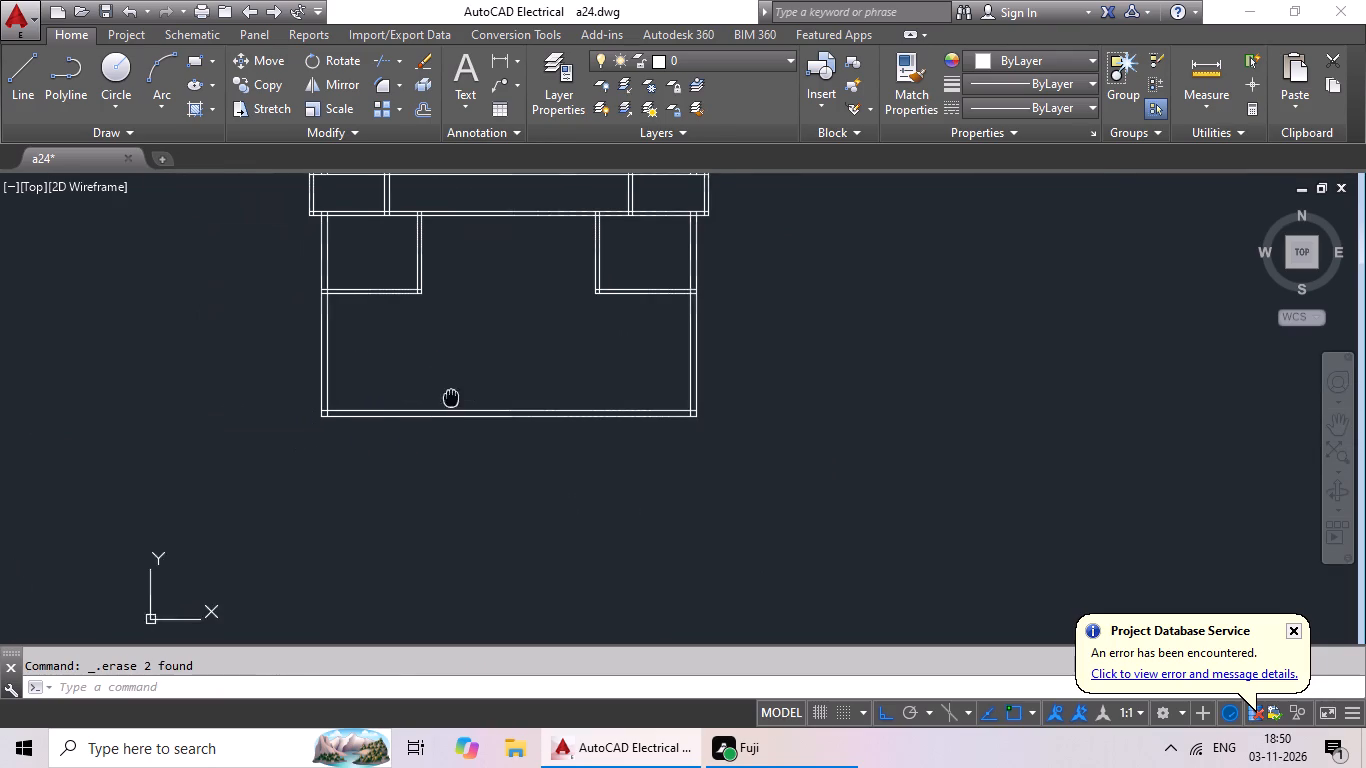
pyautogui.moveTo(451, 398); pyautogui.dragTo(452, 398, button='middle')
pyautogui.press('Escape')
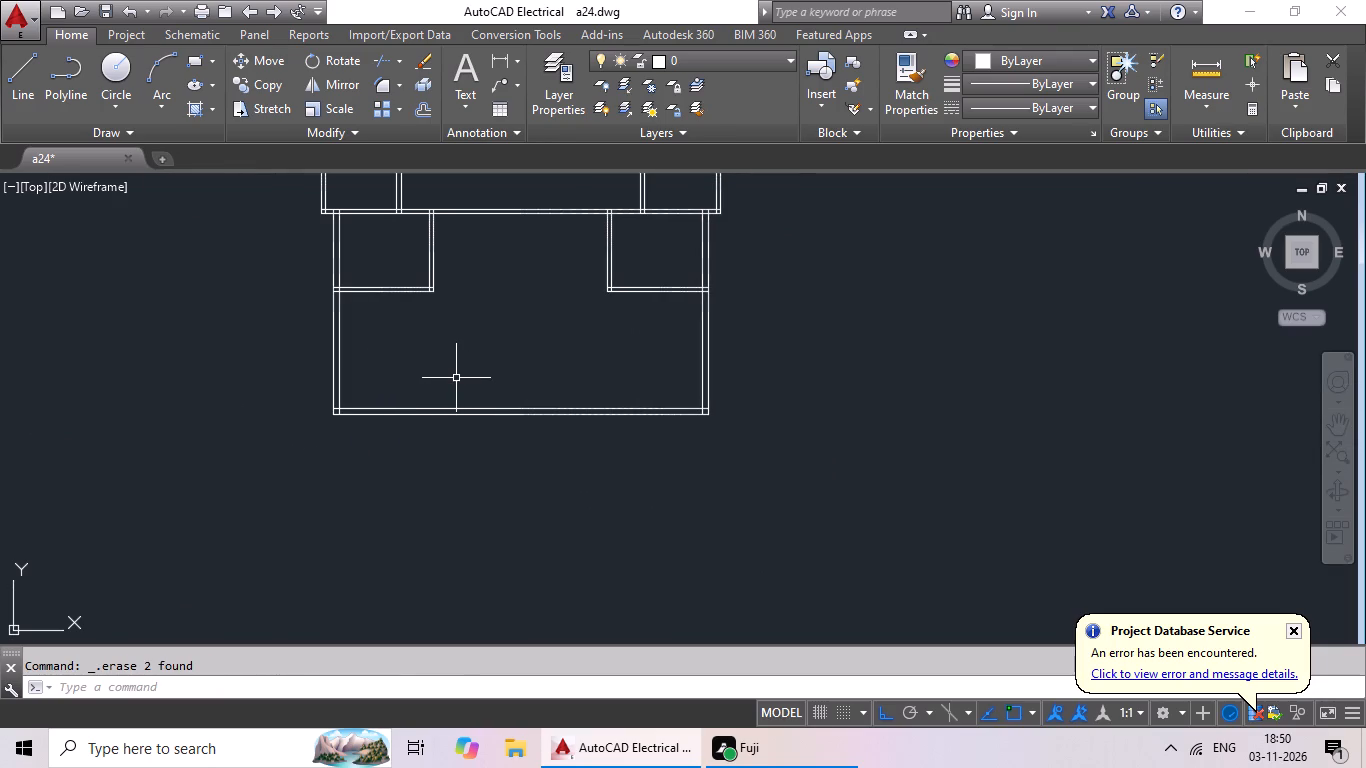
pyautogui.press('Escape')
pyautogui.press('Escape')
pyautogui.press('o')
pyautogui.press('Return')
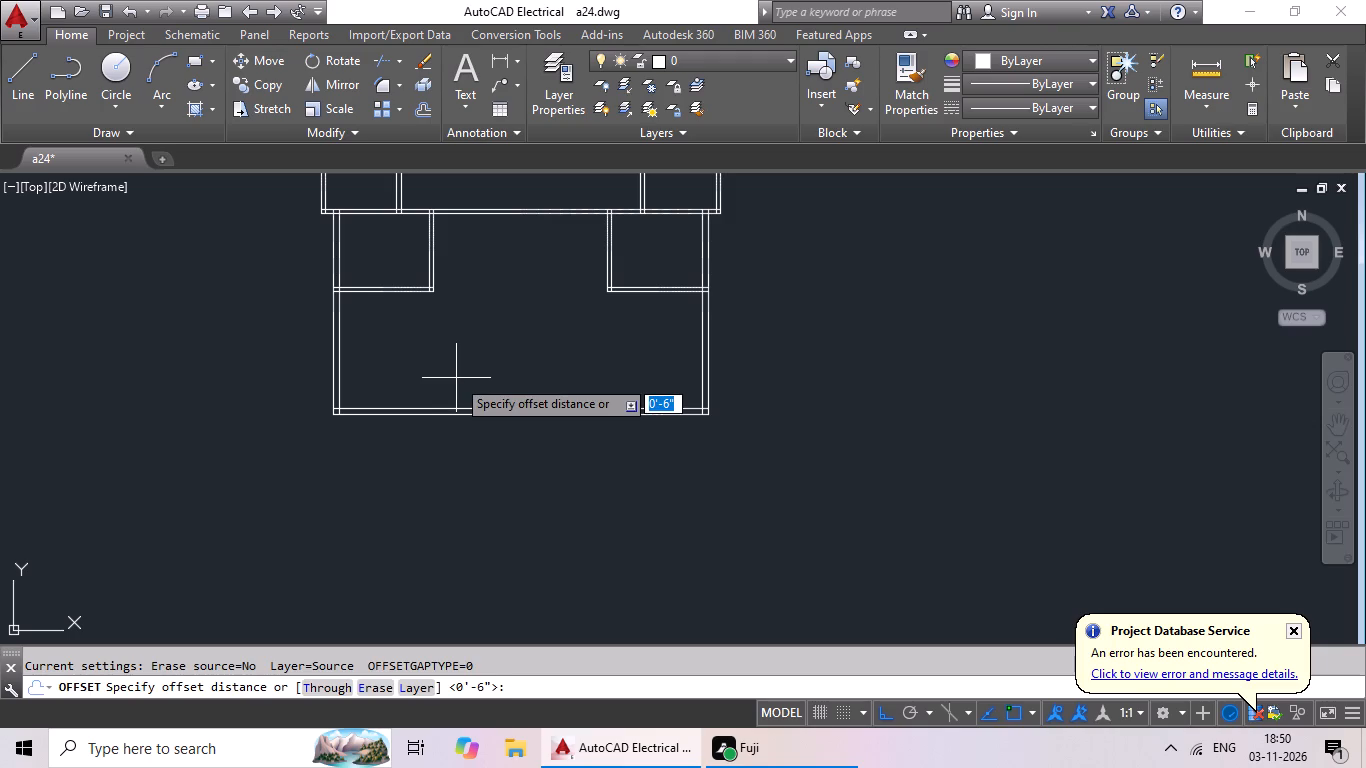
pyautogui.write('11\'9"')
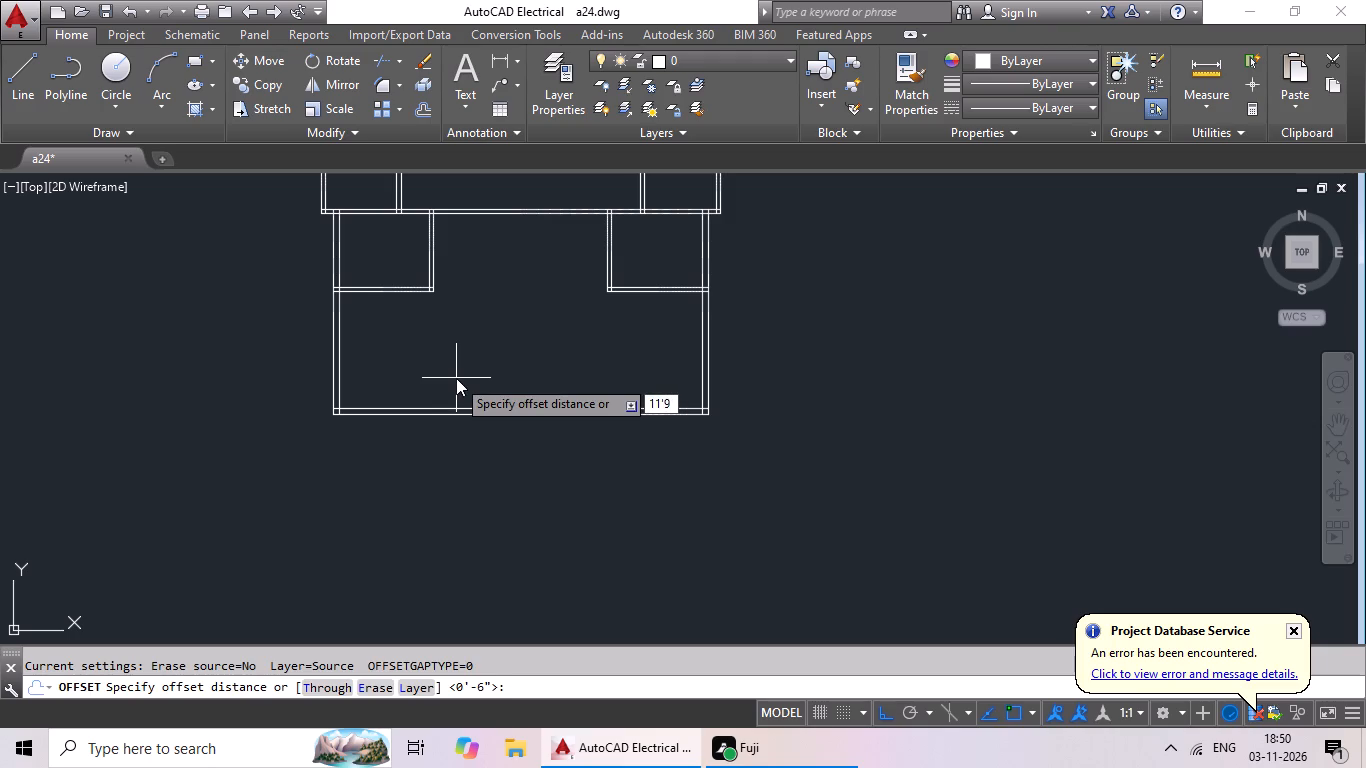
pyautogui.press('Return')
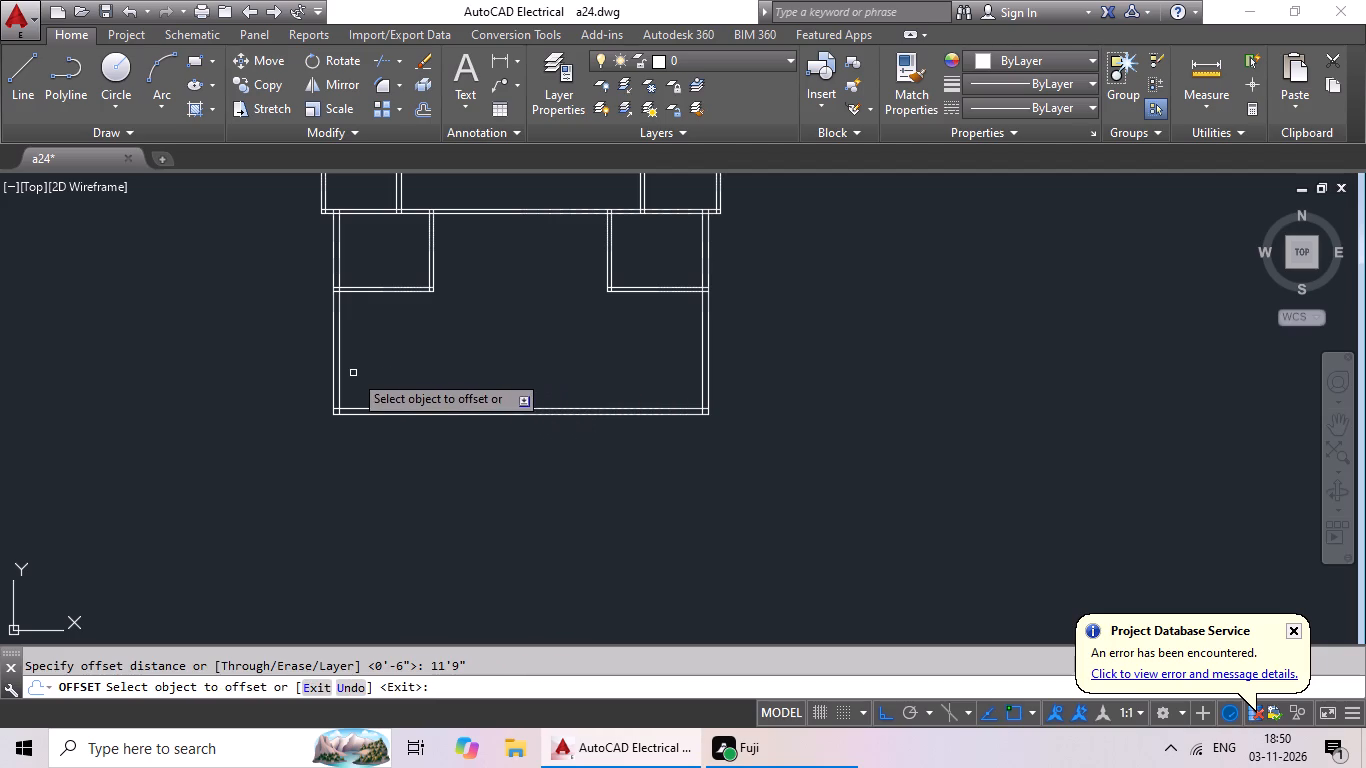
pyautogui.click(339, 382)
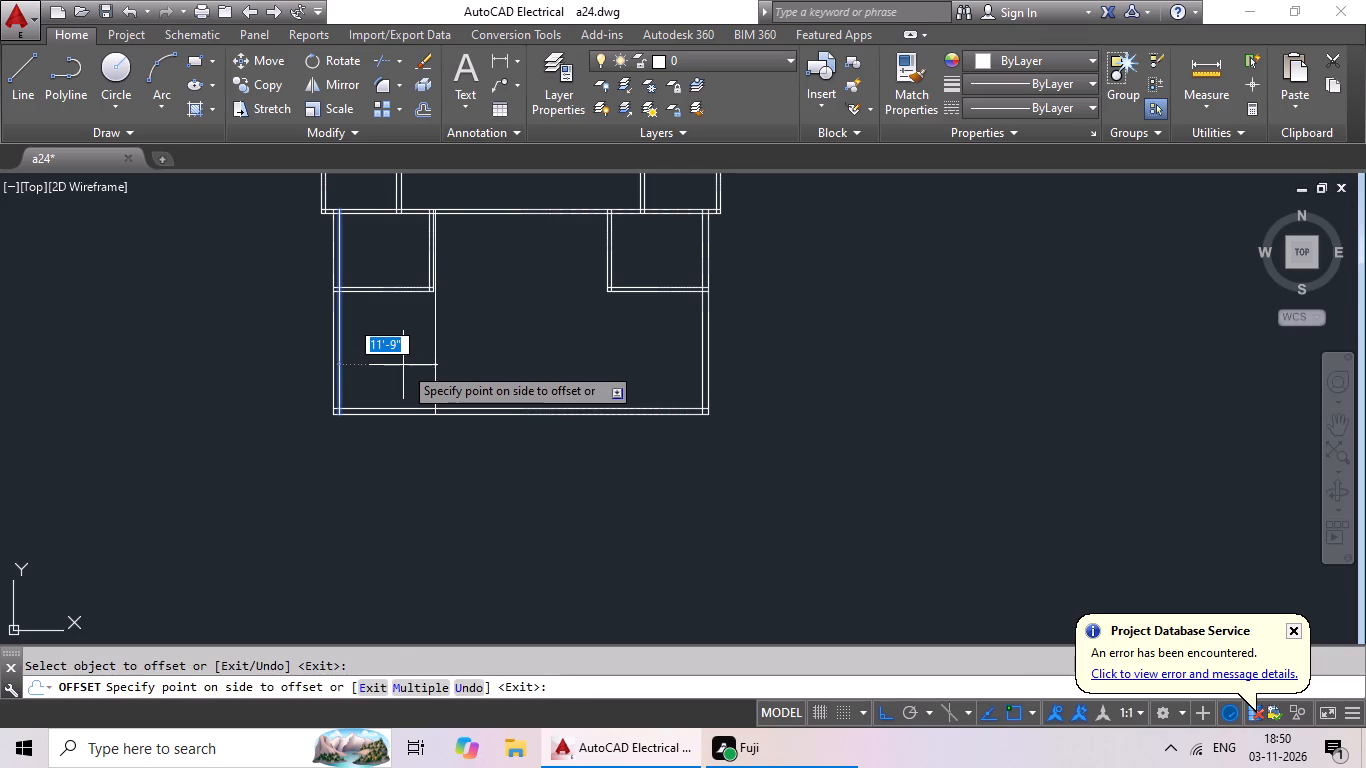
pyautogui.click(403, 365)
pyautogui.moveTo(702, 326); pyautogui.dragTo(667, 335)
pyautogui.click(513, 341)
pyautogui.moveTo(573, 330); pyautogui.dragTo(573, 348, button='middle')
pyautogui.scroll(1, 529, 359)
pyautogui.press('Escape')
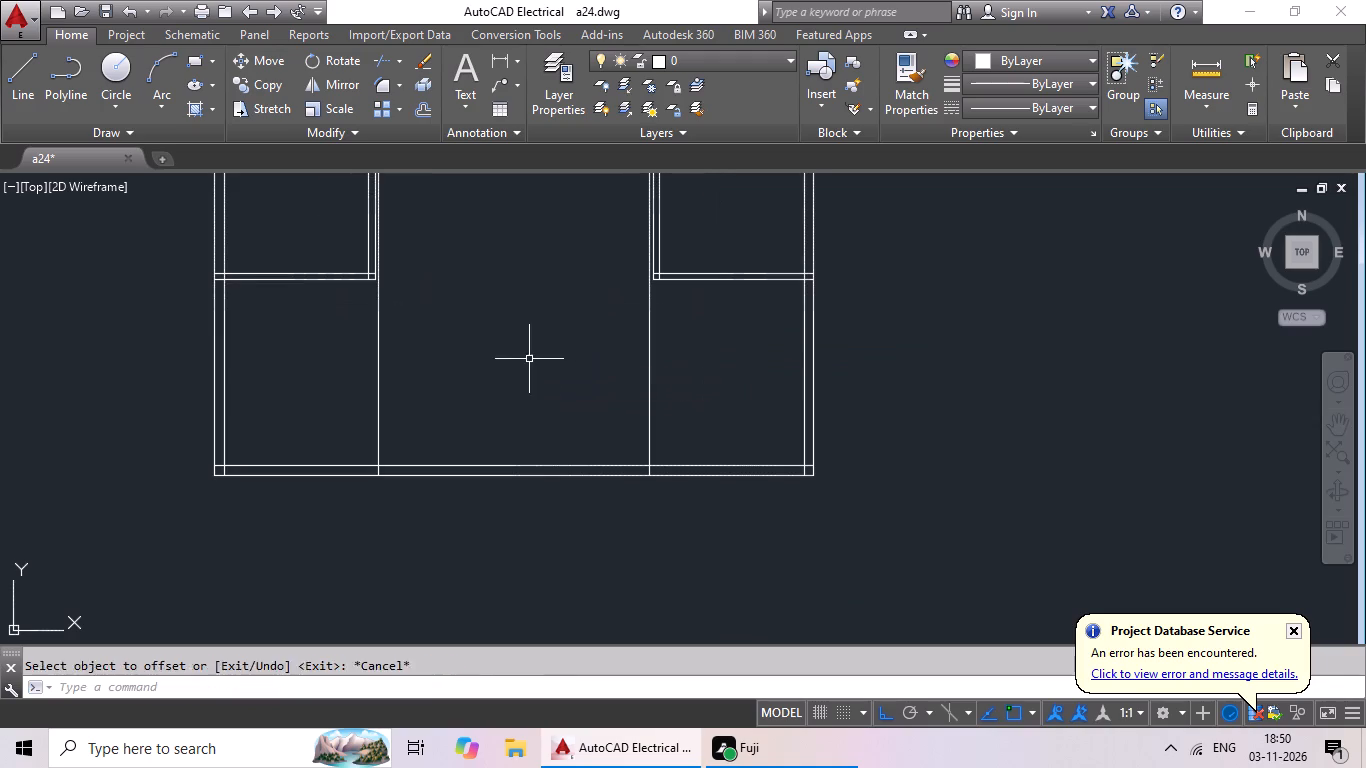
pyautogui.press('Escape')
pyautogui.press('Escape')
# Offset both new vertical lines in the lower room 6" toward the plan's centre to form partitions.
pyautogui.press('o')
pyautogui.press('Return')
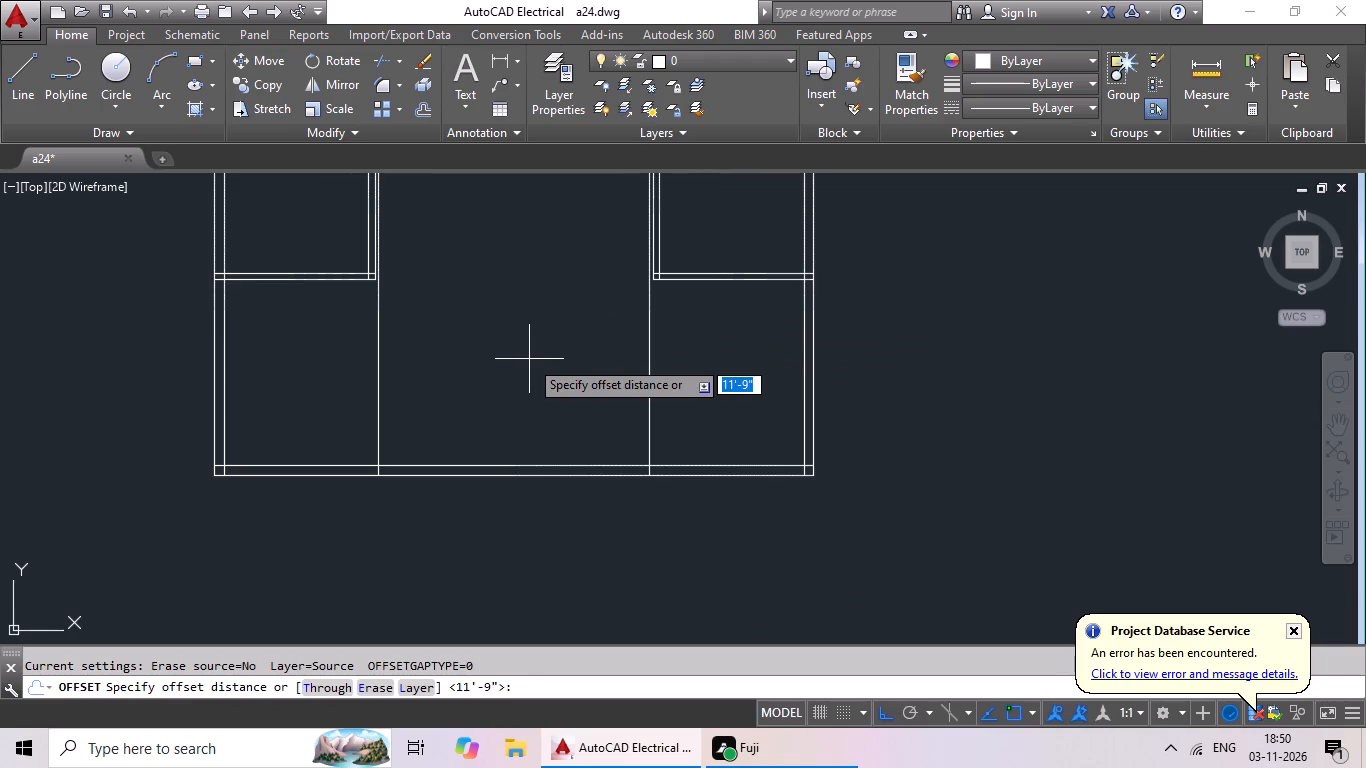
pyautogui.write('6"')
pyautogui.press('Return')
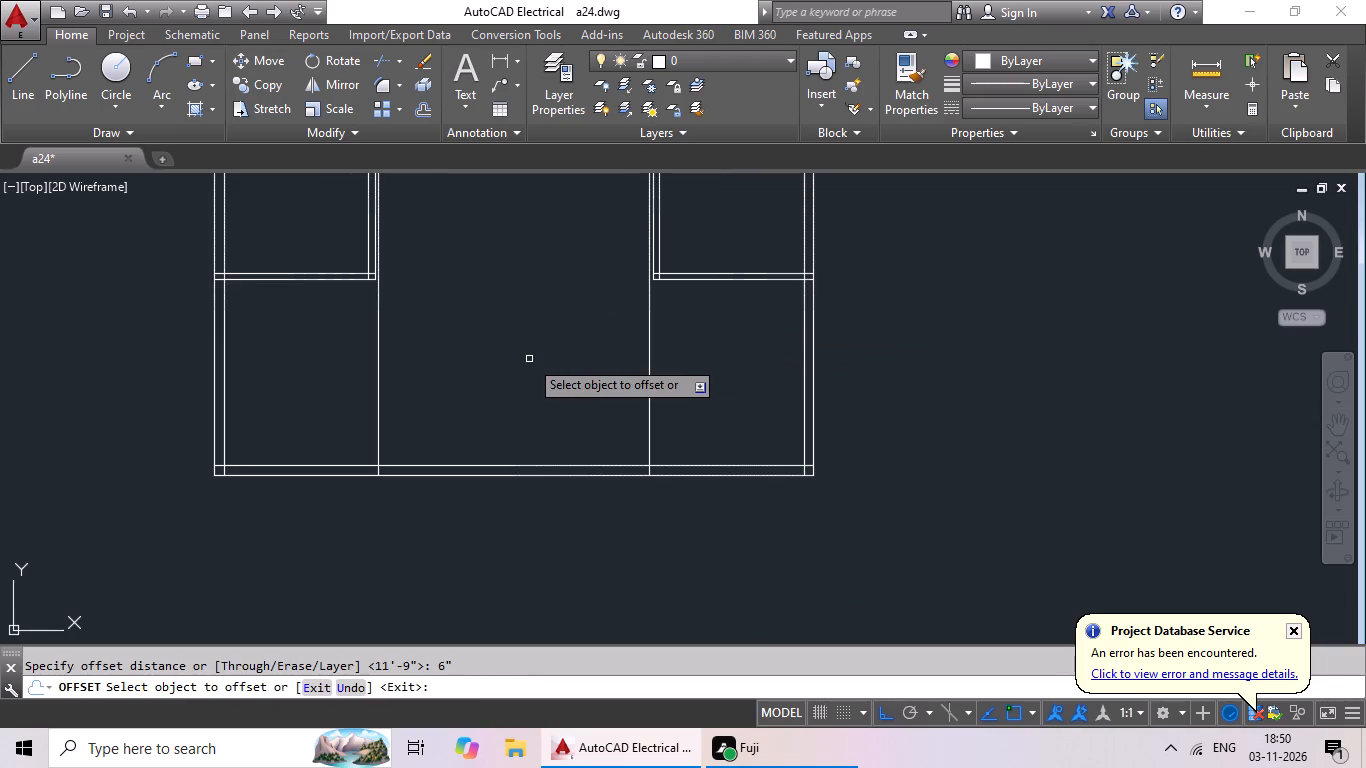
pyautogui.moveTo(376, 421); pyautogui.dragTo(405, 417)
pyautogui.moveTo(475, 414); pyautogui.dragTo(493, 410)
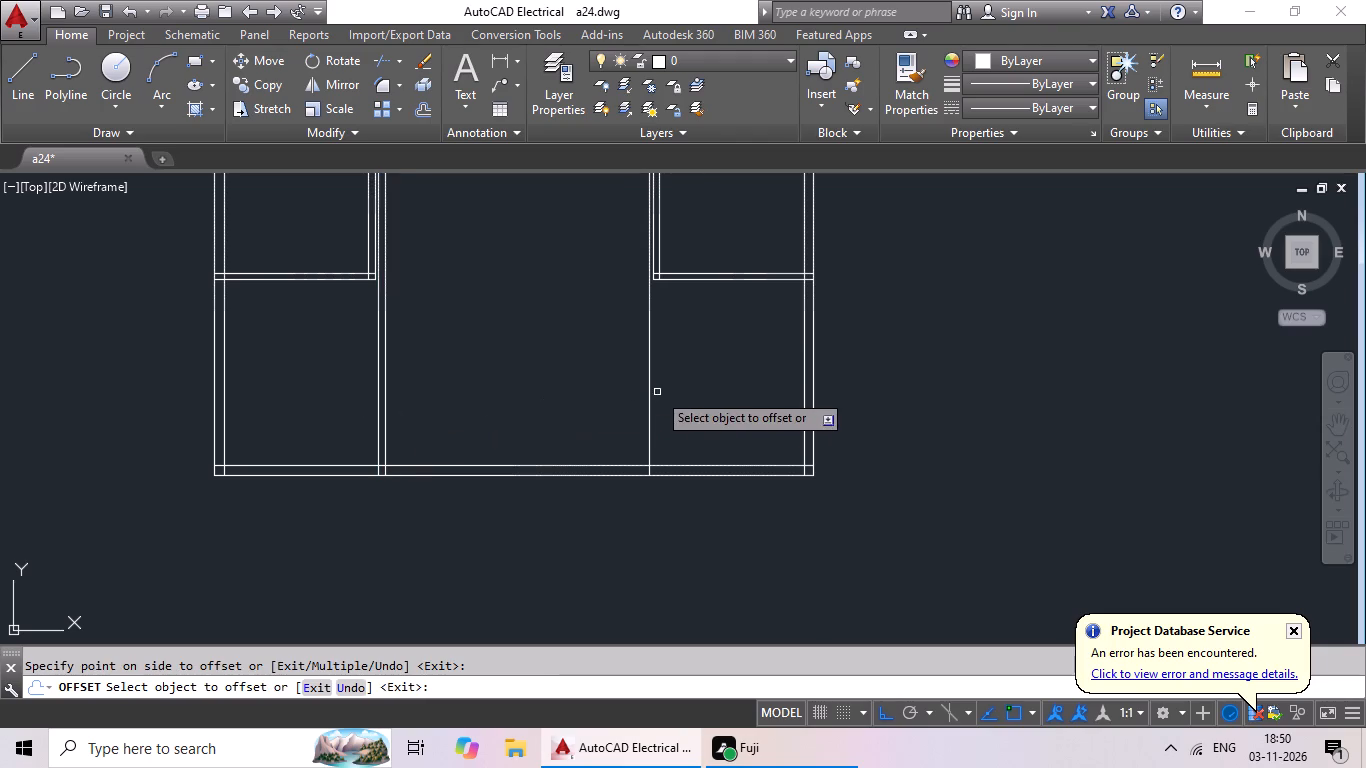
pyautogui.moveTo(650, 397); pyautogui.dragTo(608, 407)
pyautogui.click(540, 406)
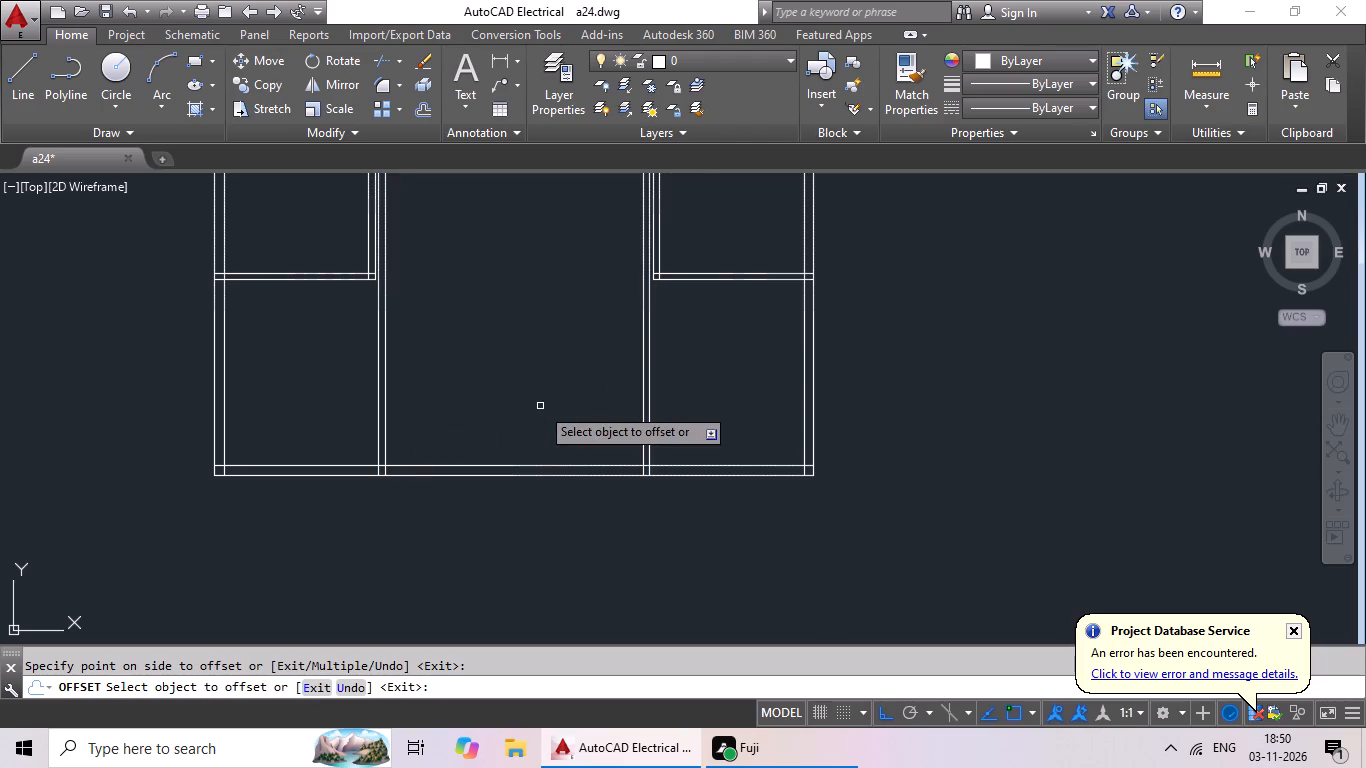
pyautogui.moveTo(547, 391); pyautogui.dragTo(529, 439, button='middle')
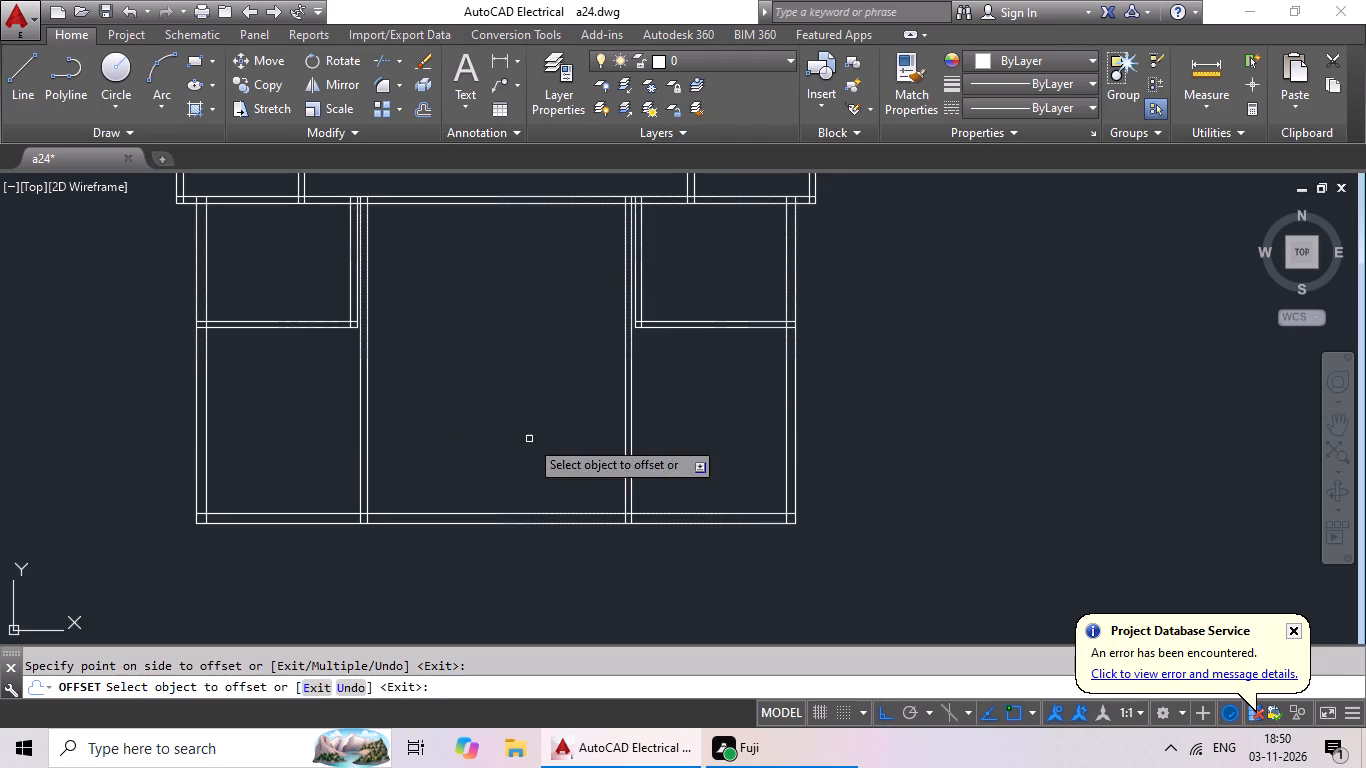
pyautogui.press('Escape')
pyautogui.press('Escape')
pyautogui.press('Escape')
pyautogui.press('Escape')
pyautogui.press('Escape')
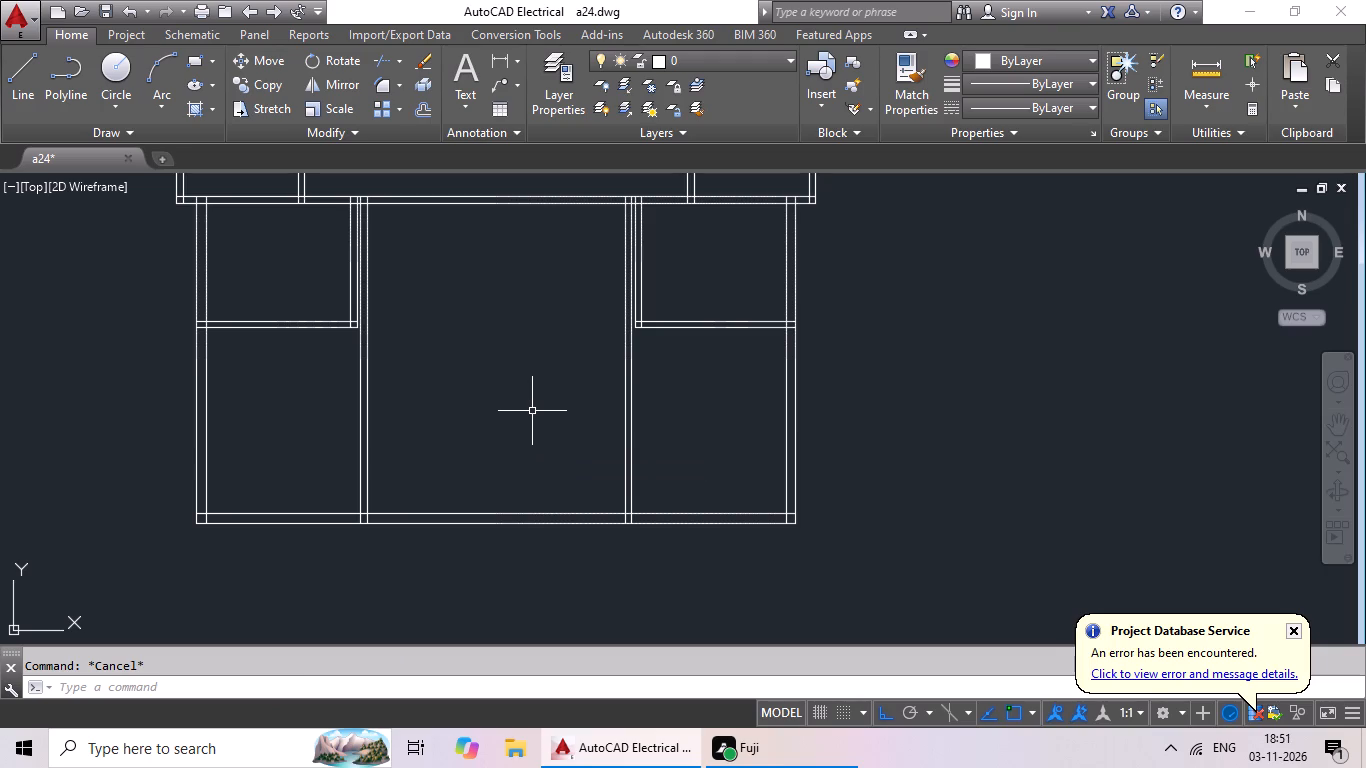
# Offset the inner line of the bottom outer wall 4' upward into the lower room.
pyautogui.moveTo(523, 421); pyautogui.dragTo(505, 444, button='middle')
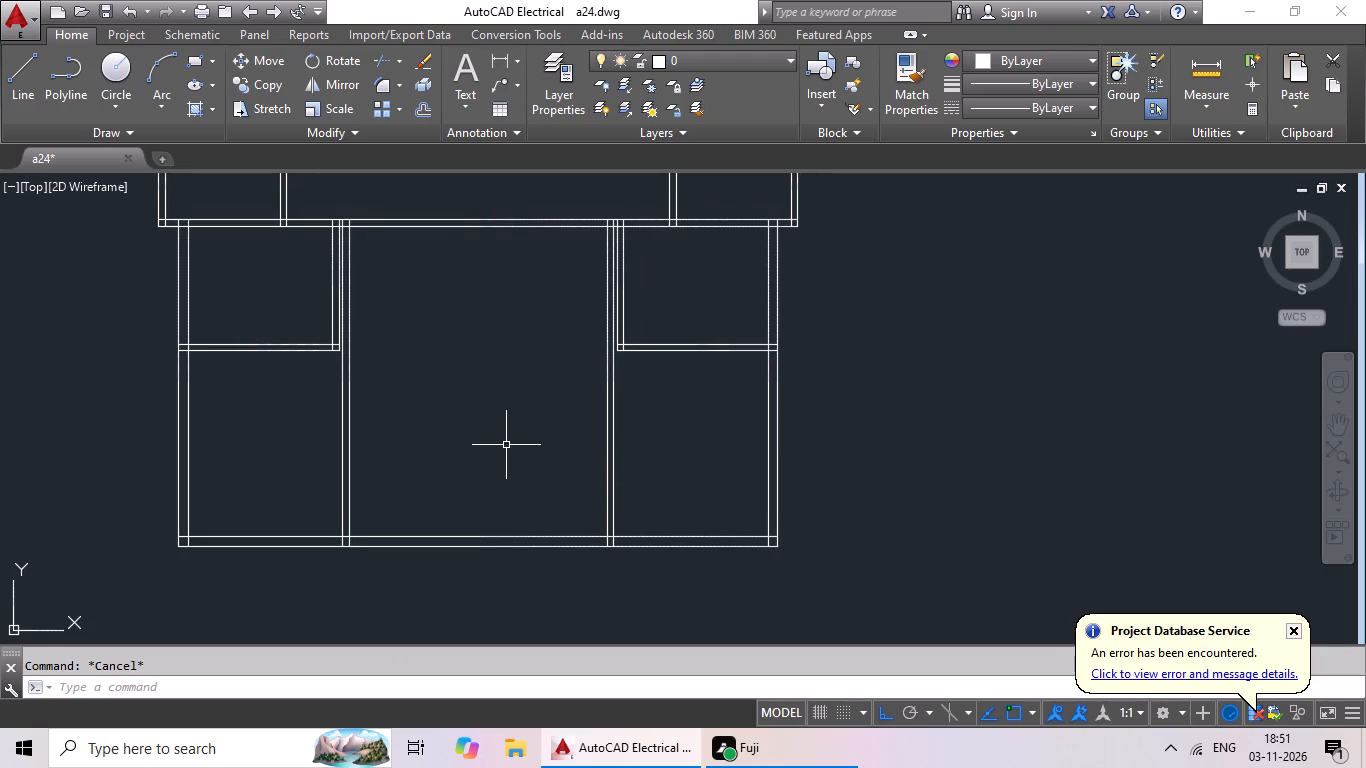
pyautogui.press('Escape')
pyautogui.press('Escape')
pyautogui.press('Escape')
pyautogui.press('Escape')
pyautogui.press('o')
pyautogui.press('Return')
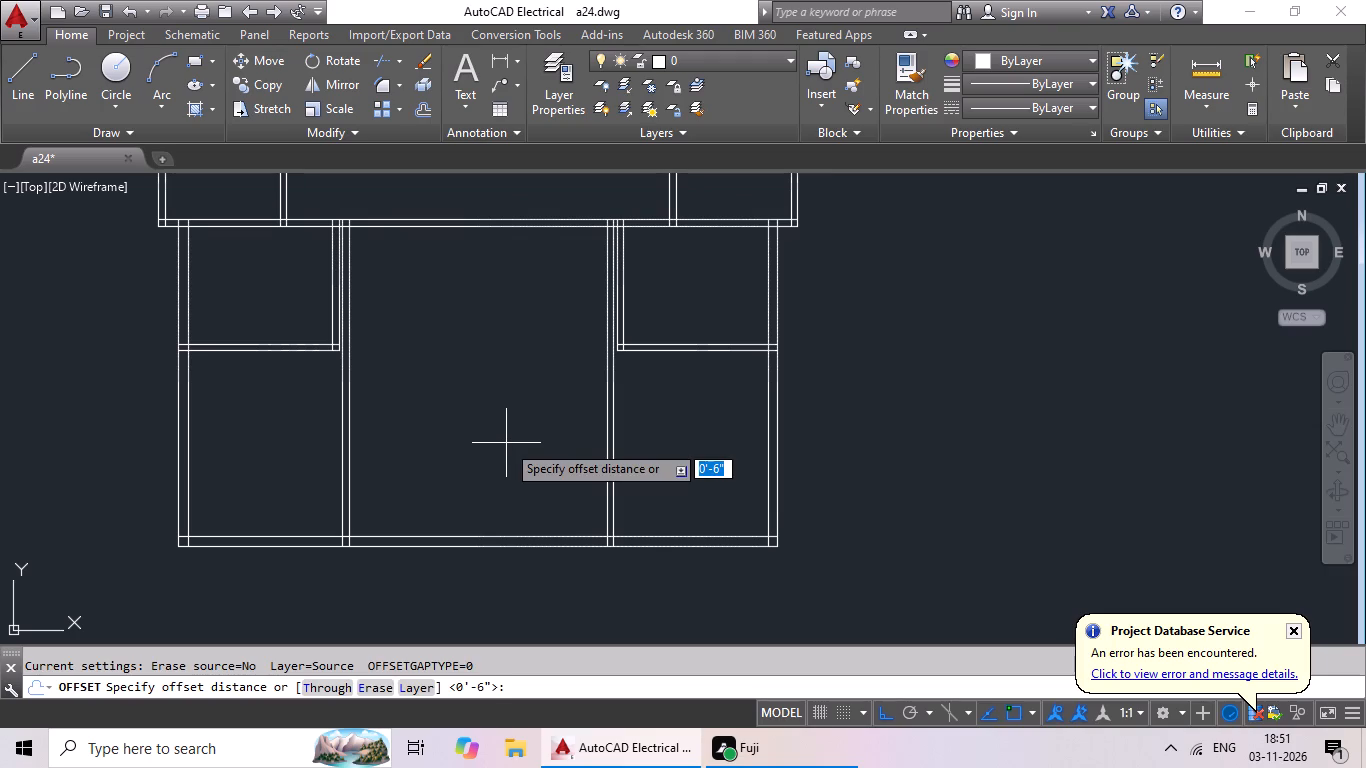
pyautogui.press('4')
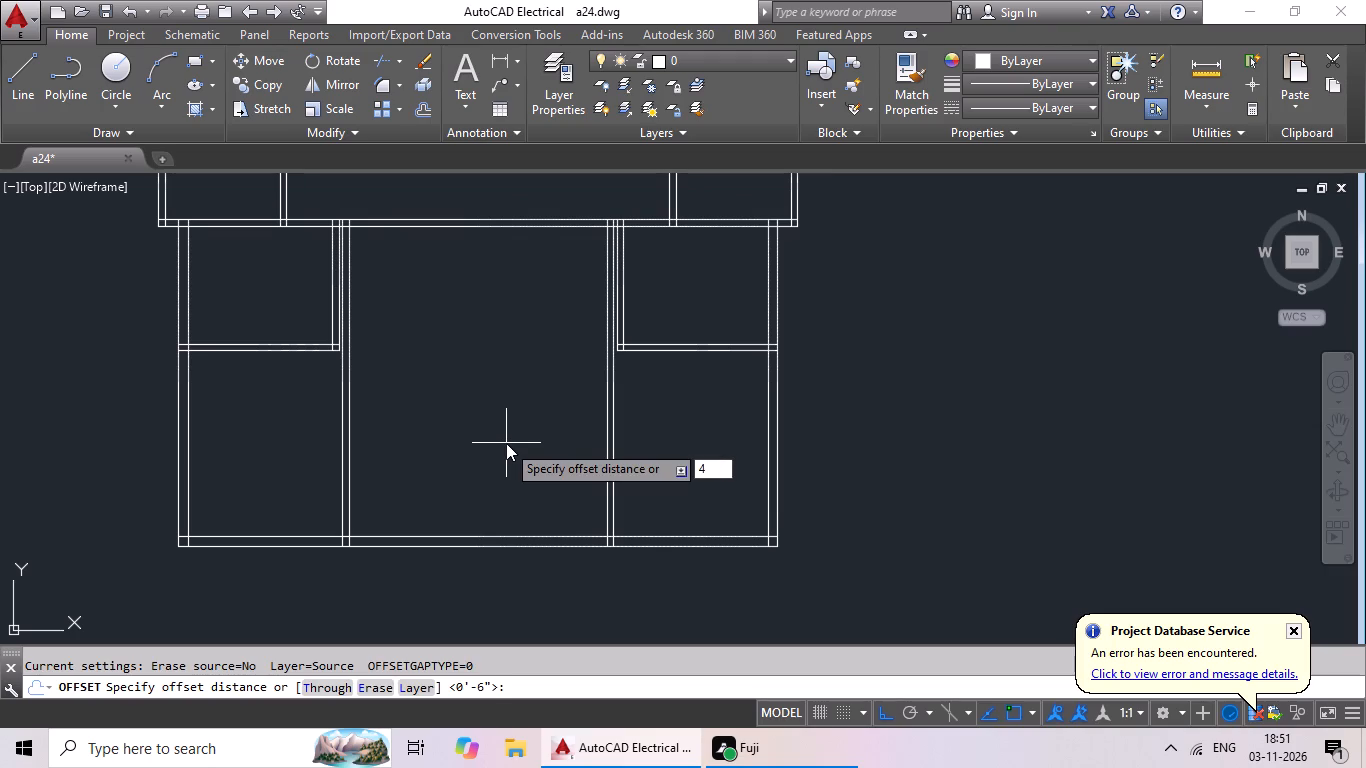
pyautogui.press("'")
pyautogui.press('Return')
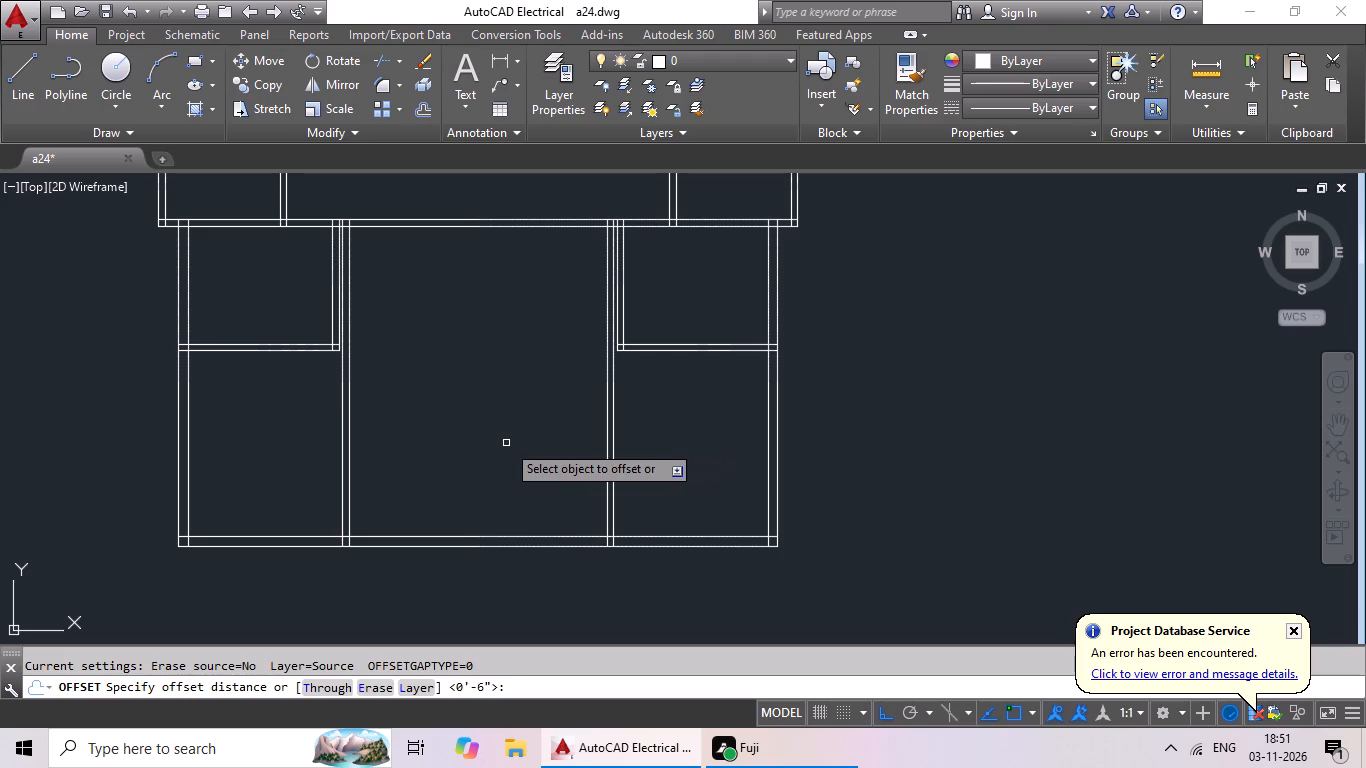
pyautogui.click(452, 537)
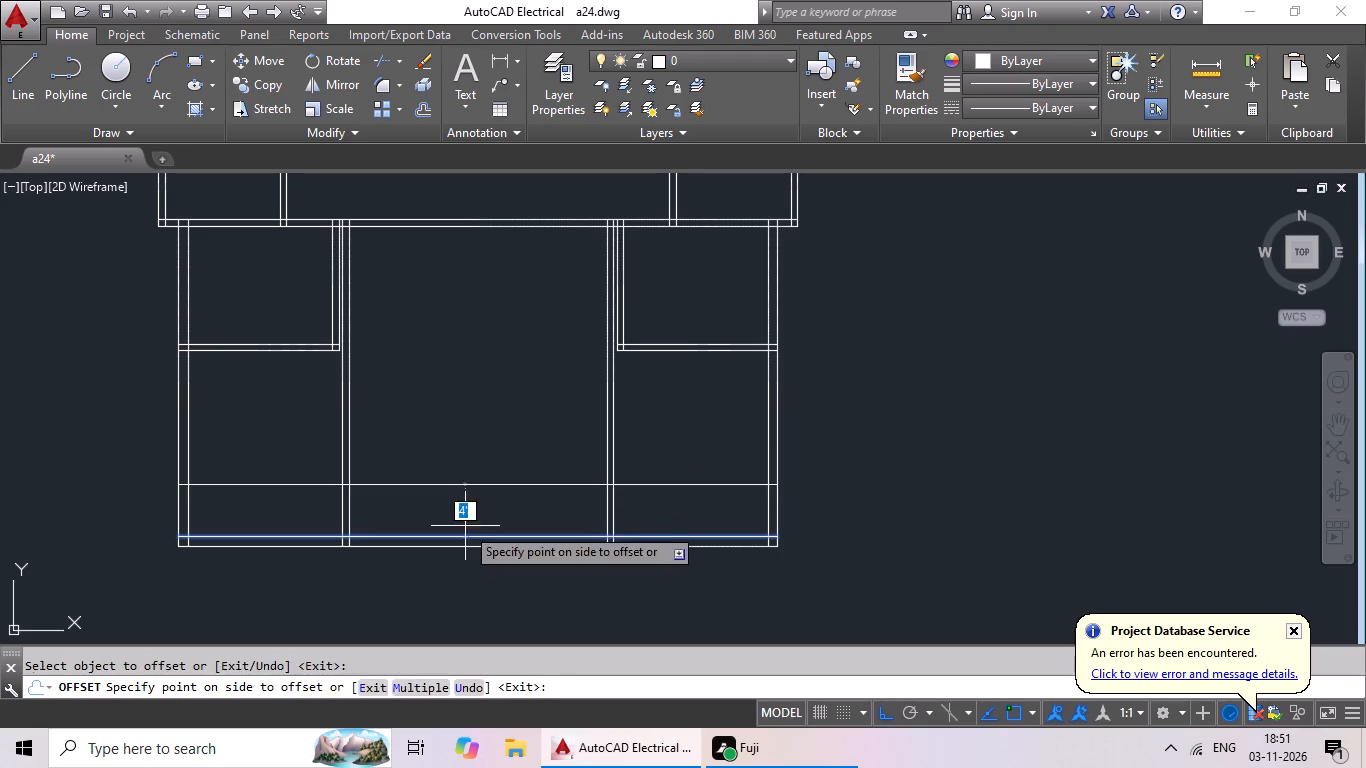
pyautogui.click(465, 526)
pyautogui.moveTo(513, 465); pyautogui.dragTo(507, 498, button='middle')
pyautogui.scroll(1, 522, 460)
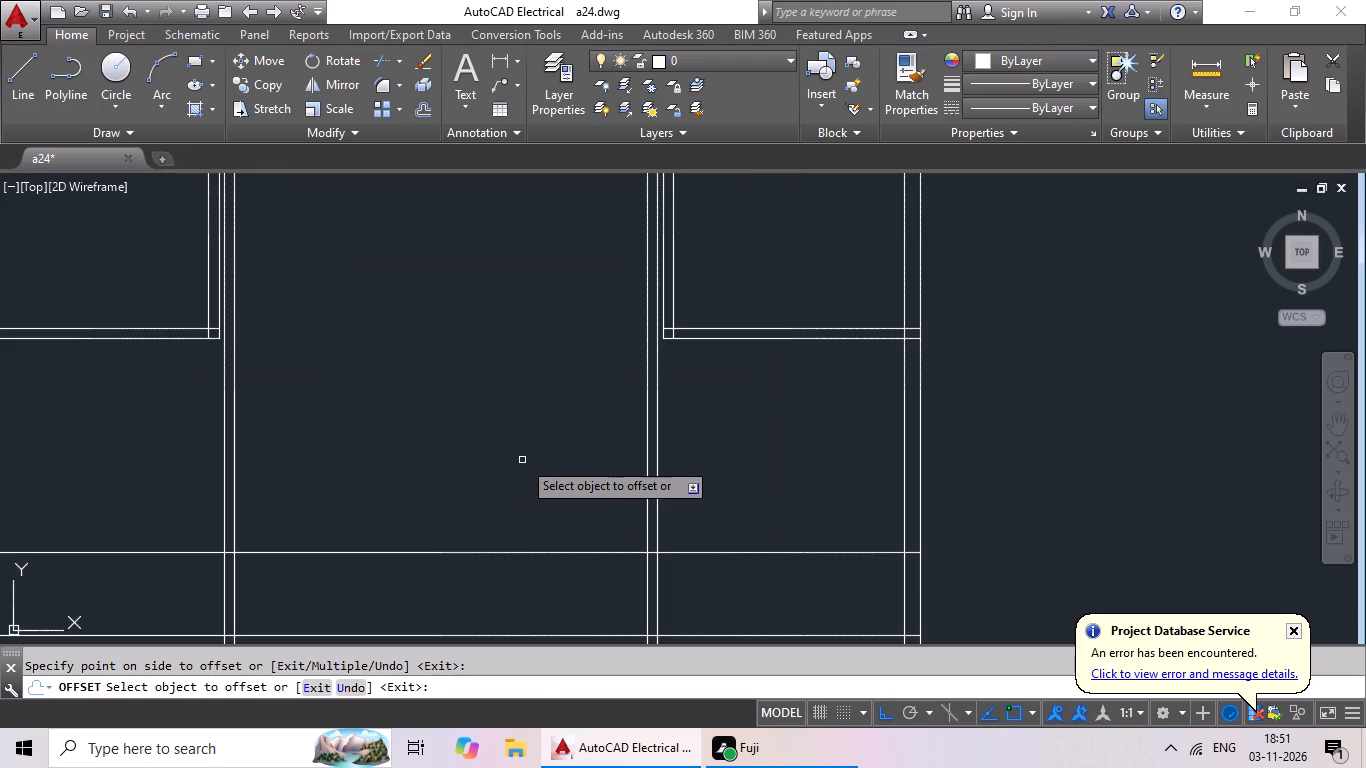
pyautogui.scroll(-1, 522, 460)
pyautogui.press('Escape')
pyautogui.press('Escape')
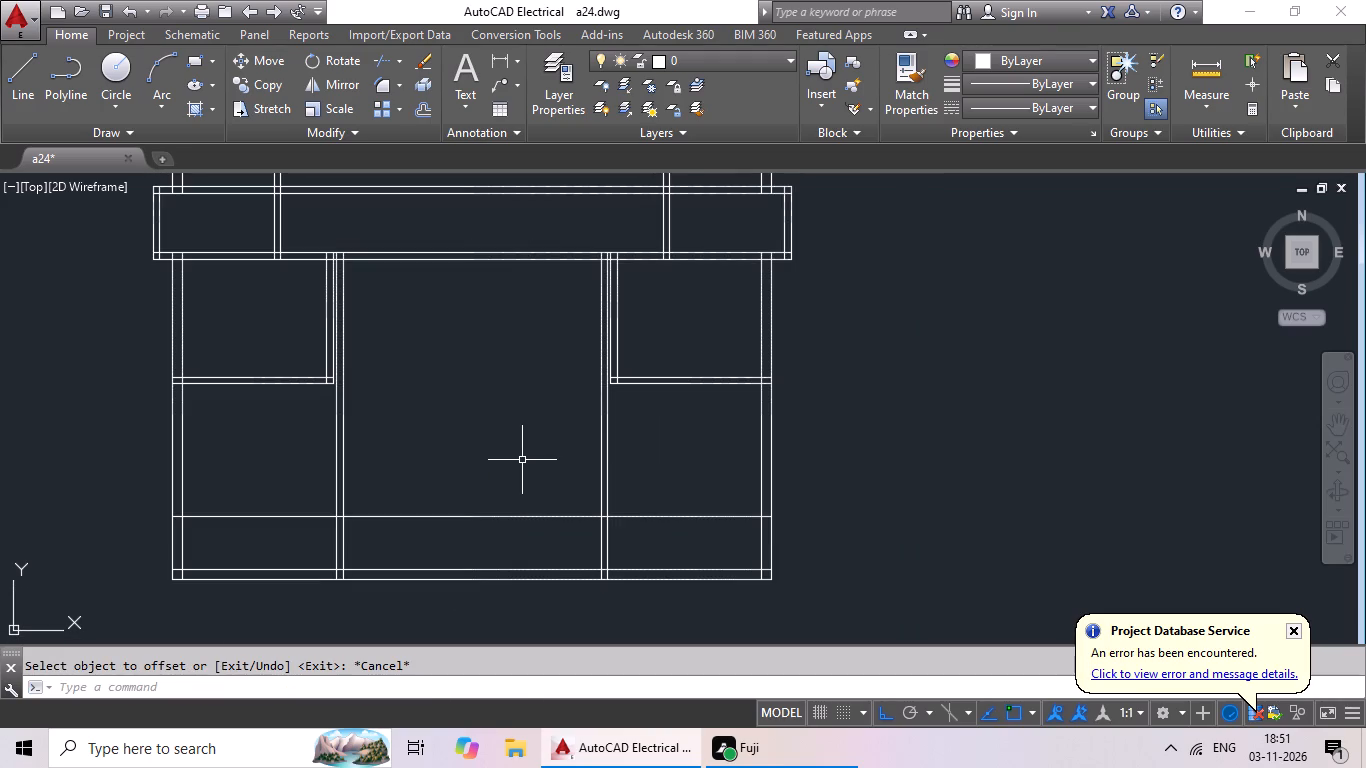
# Offset the new horizontal line in the lower room 6" upward to form a partition.
pyautogui.press('o')
pyautogui.press('Return')
pyautogui.write('6"')
pyautogui.press('Return')
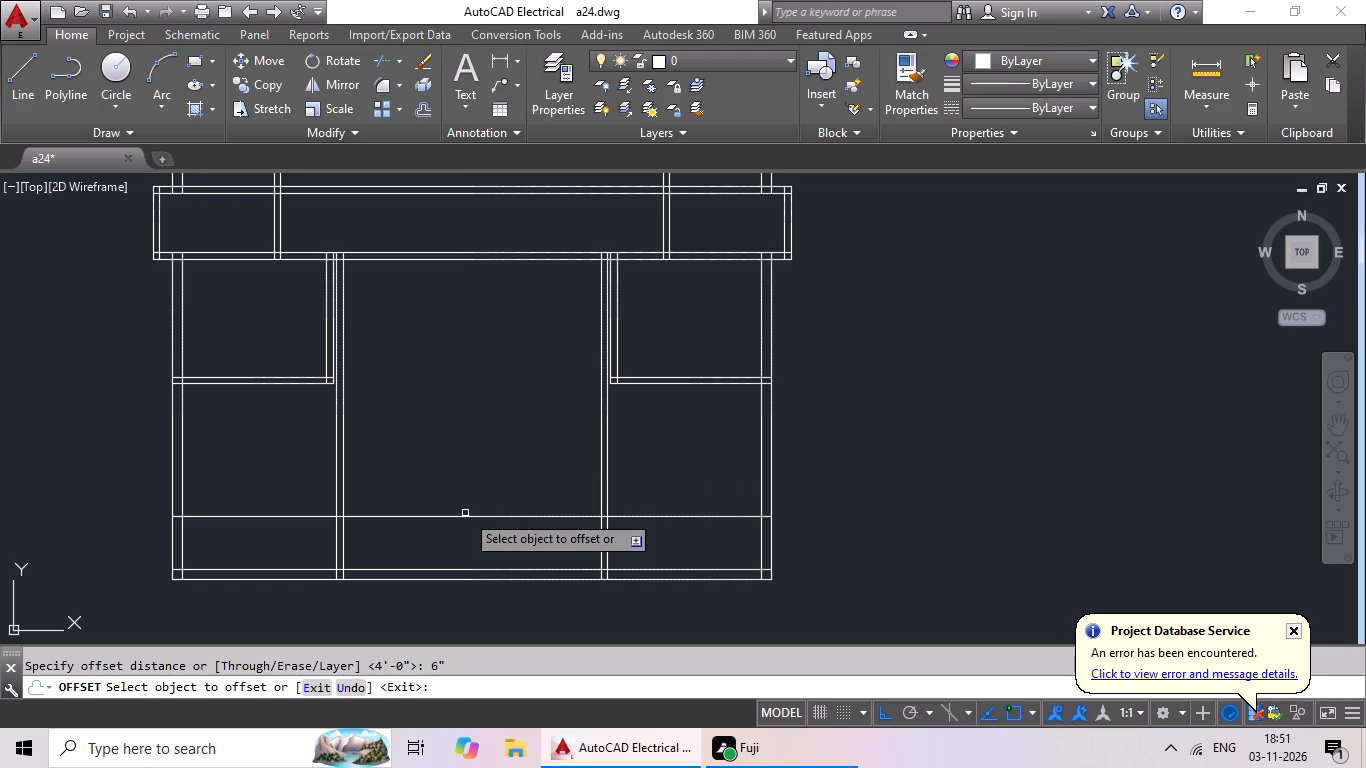
pyautogui.moveTo(460, 519); pyautogui.dragTo(464, 506)
pyautogui.click(478, 472)
pyautogui.moveTo(483, 466); pyautogui.dragTo(465, 525, button='middle')
pyautogui.press('Escape')
pyautogui.press('Escape')
# Trim both lines of the new horizontal partition between the two long vertical partitions of the lower room.
pyautogui.press('t')
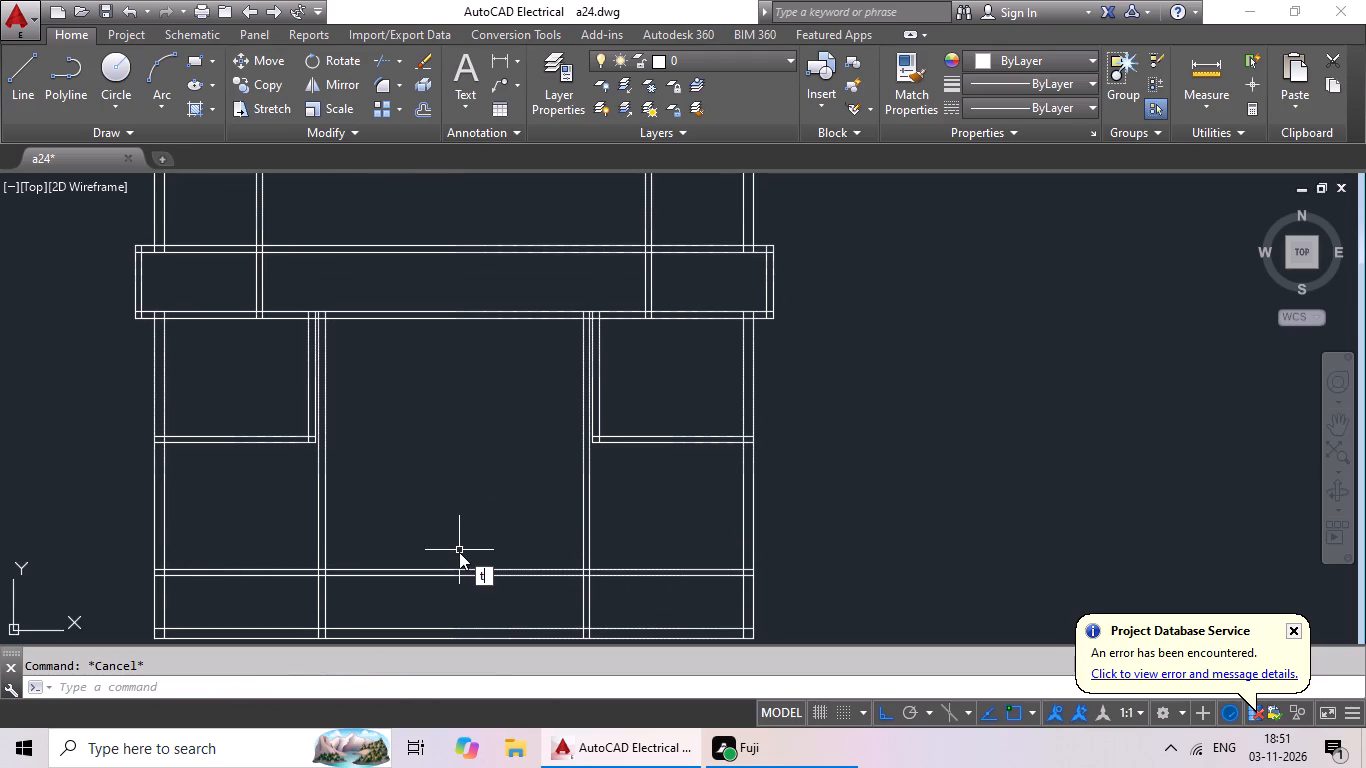
pyautogui.write('r')
pyautogui.press('space')
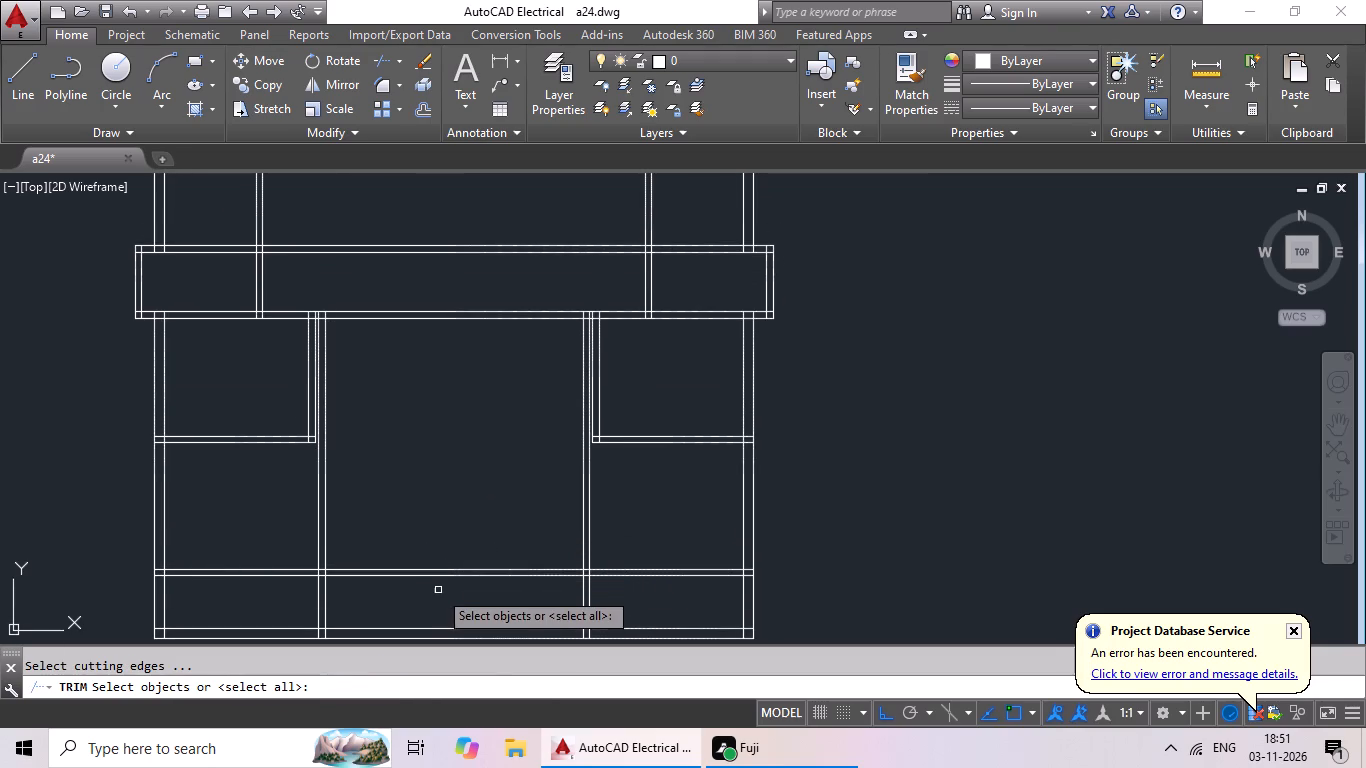
pyautogui.moveTo(485, 537); pyautogui.dragTo(518, 455, button='middle')
pyautogui.moveTo(478, 497); pyautogui.dragTo(513, 444, button='middle')
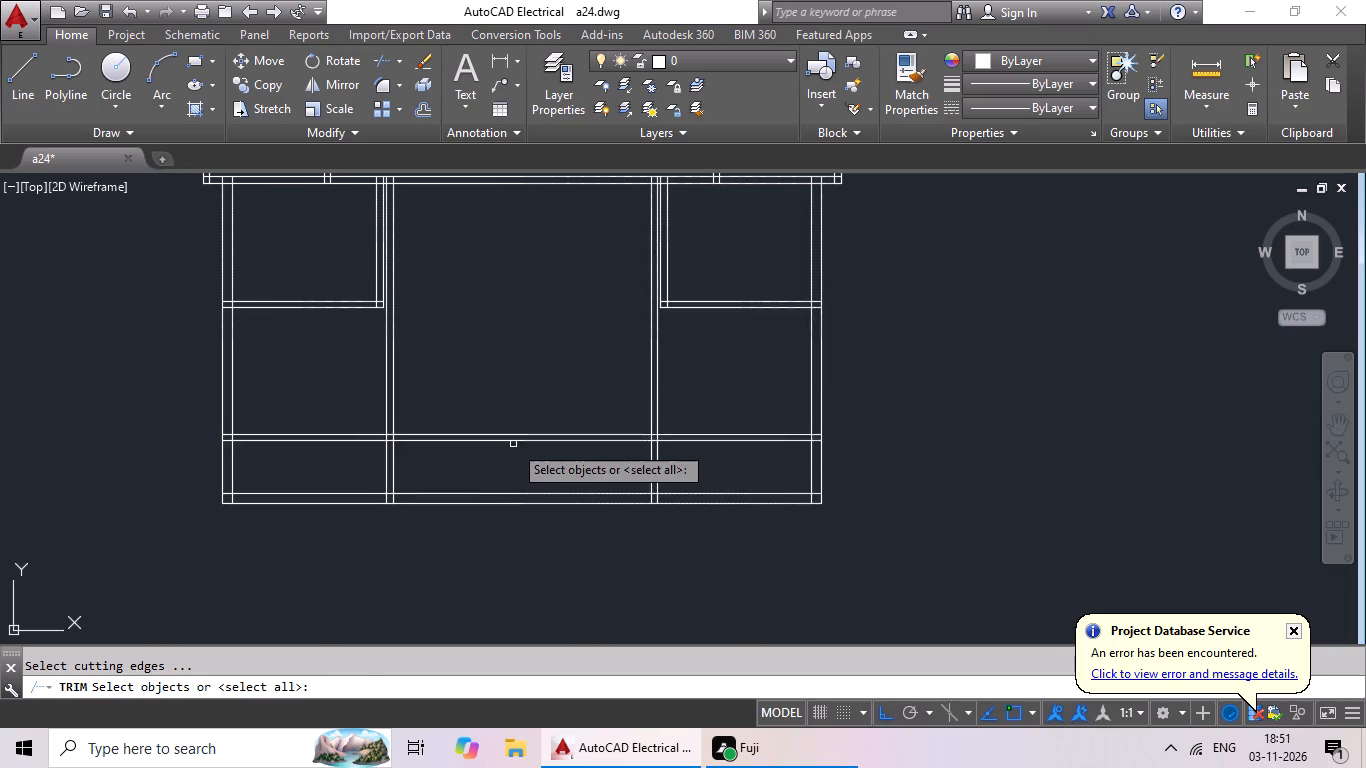
pyautogui.press('space')
pyautogui.moveTo(536, 400); pyautogui.dragTo(494, 455)
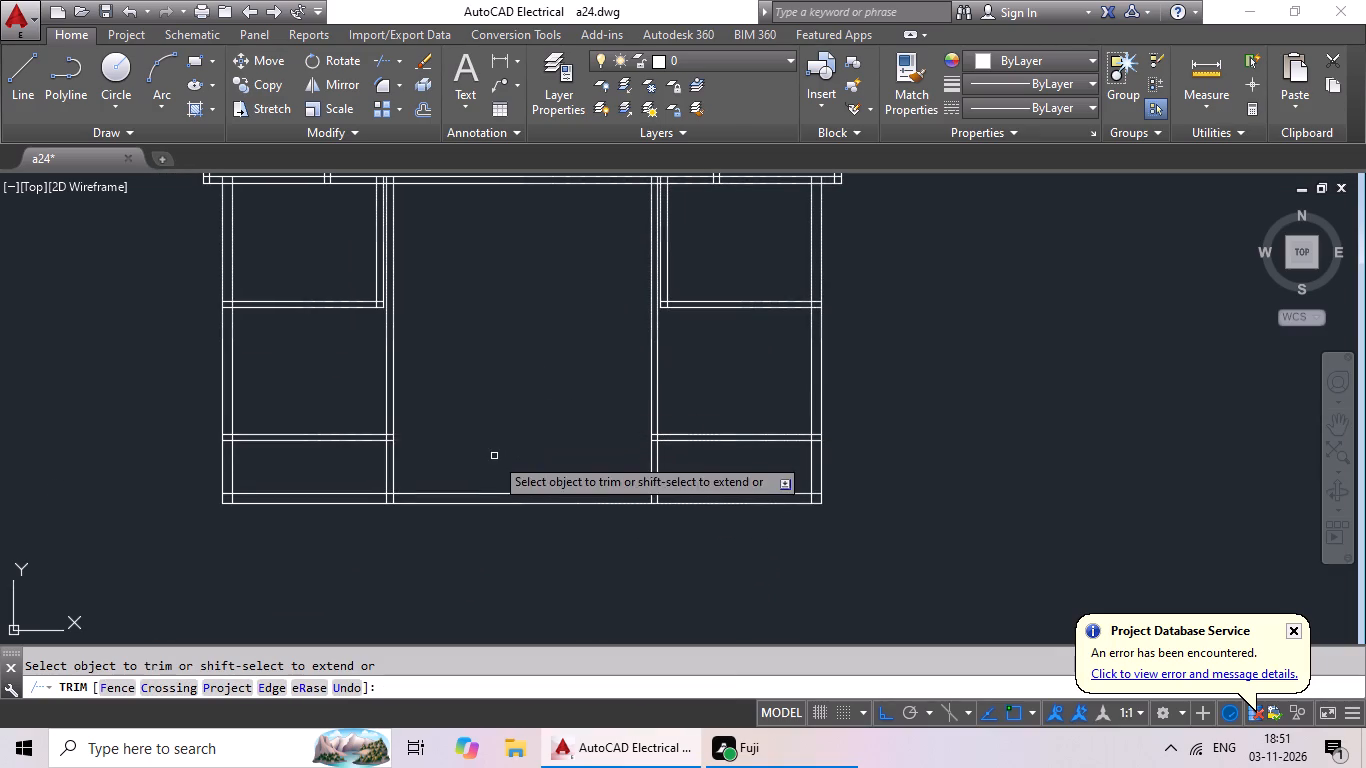
pyautogui.scroll(-1, 532, 411)
pyautogui.moveTo(535, 419); pyautogui.dragTo(497, 513, button='middle')
pyautogui.middleClick(497, 513)
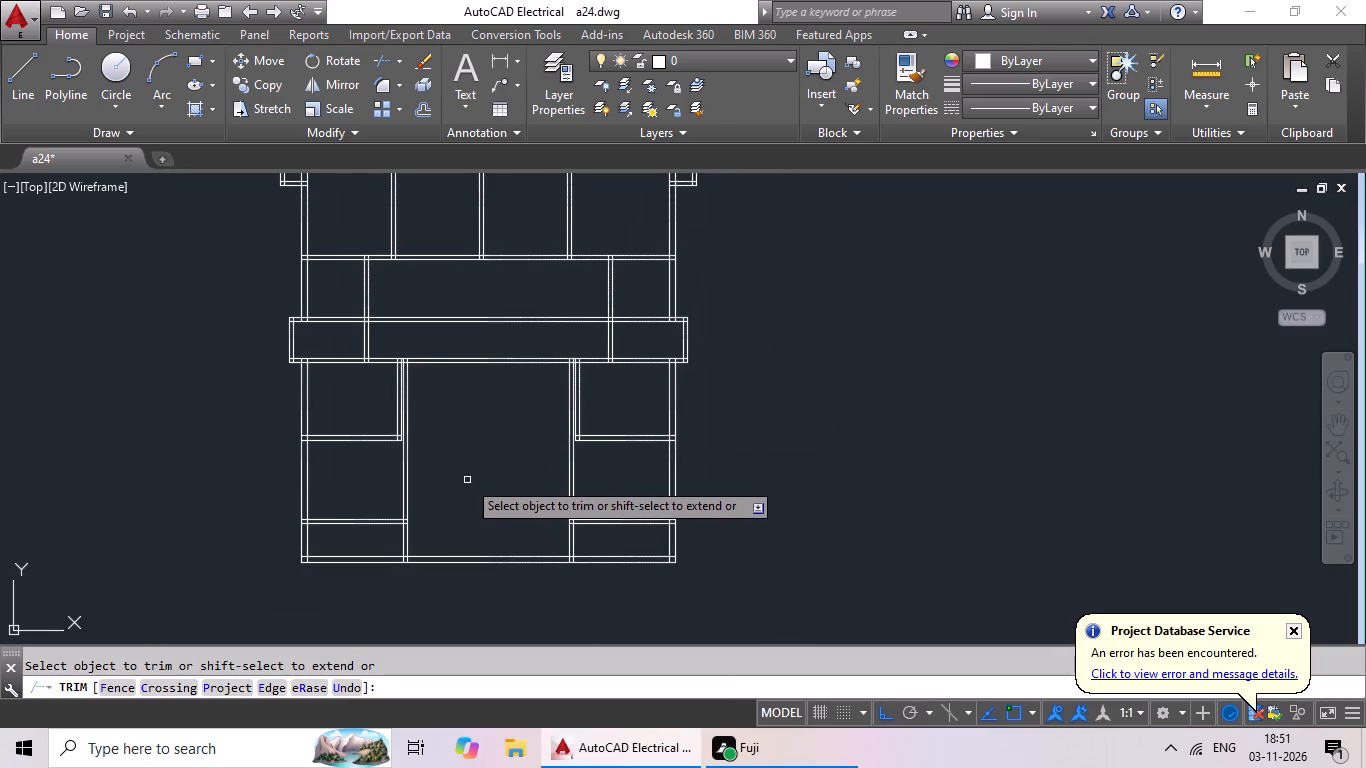
pyautogui.scroll(2, 465, 481)
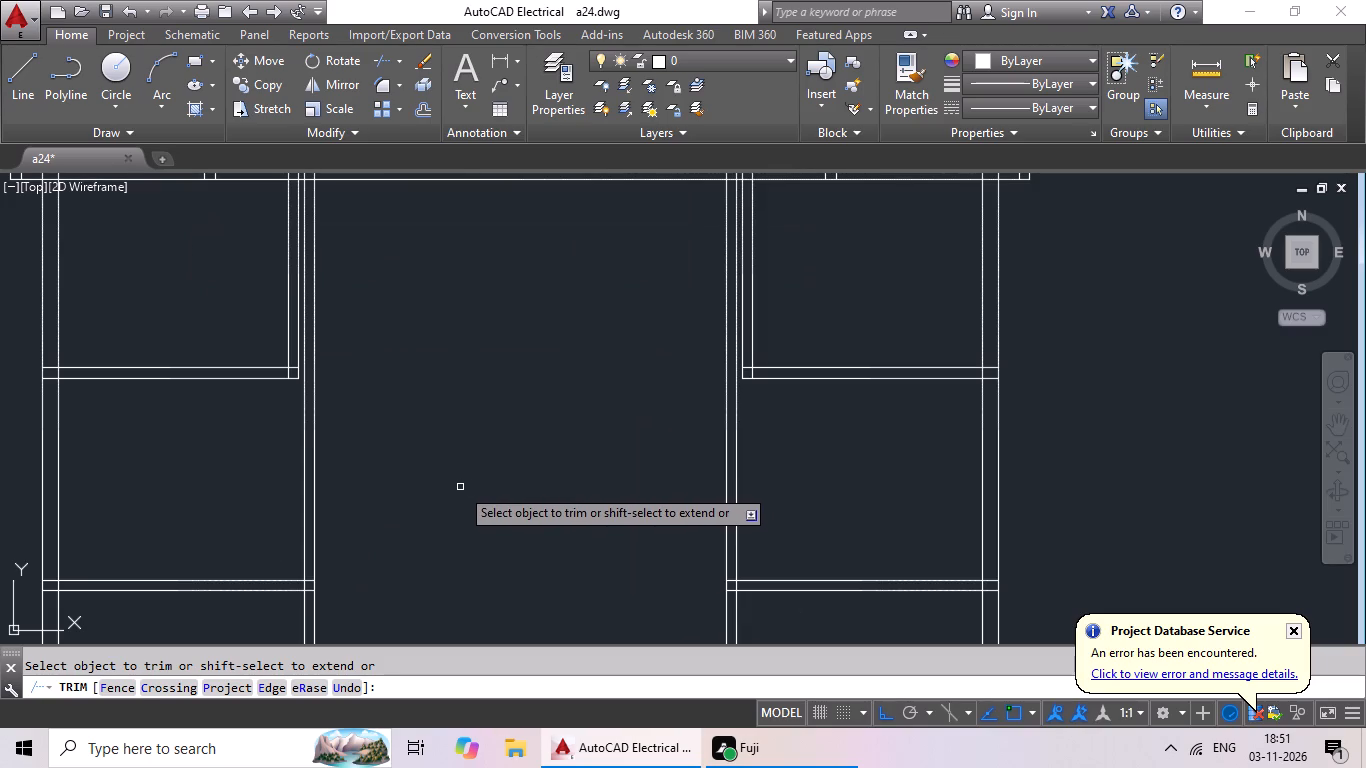
pyautogui.press('Escape')
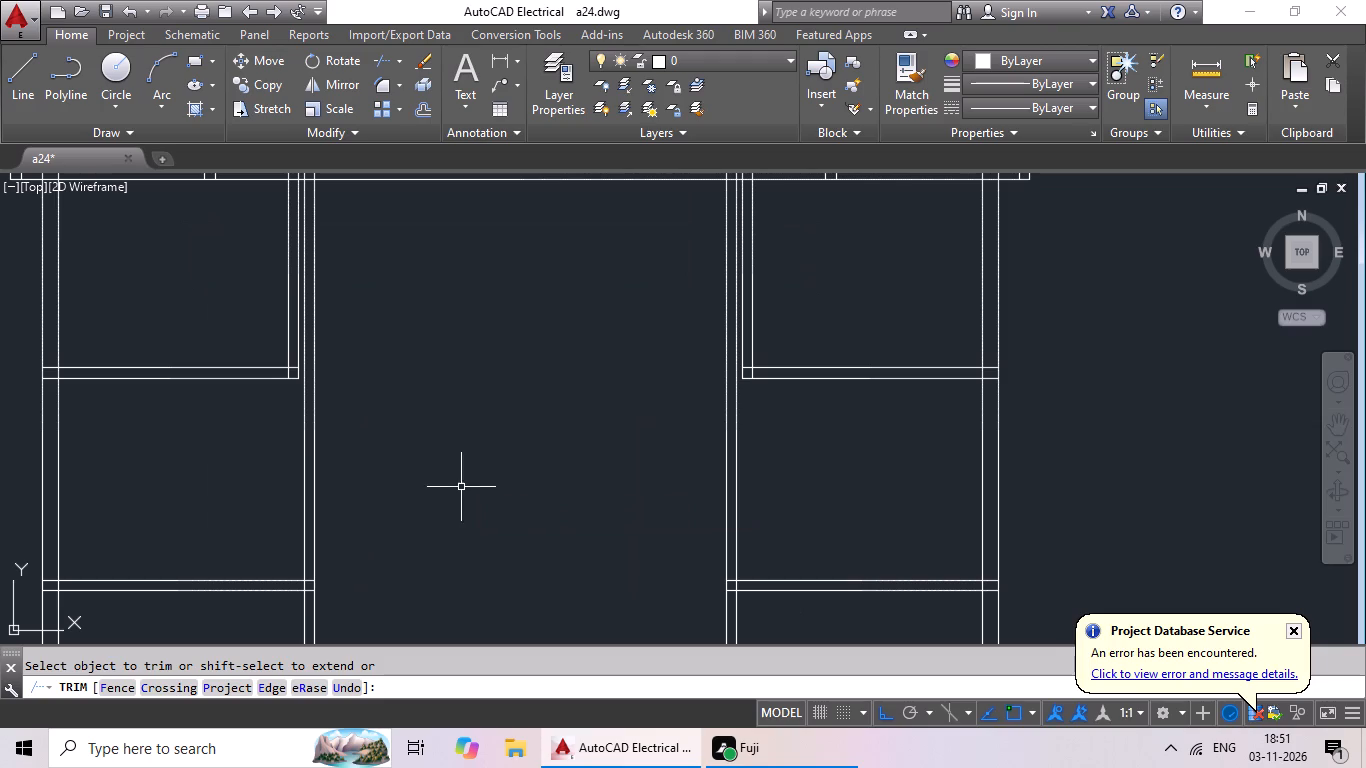
pyautogui.press('Escape')
pyautogui.press('Escape')
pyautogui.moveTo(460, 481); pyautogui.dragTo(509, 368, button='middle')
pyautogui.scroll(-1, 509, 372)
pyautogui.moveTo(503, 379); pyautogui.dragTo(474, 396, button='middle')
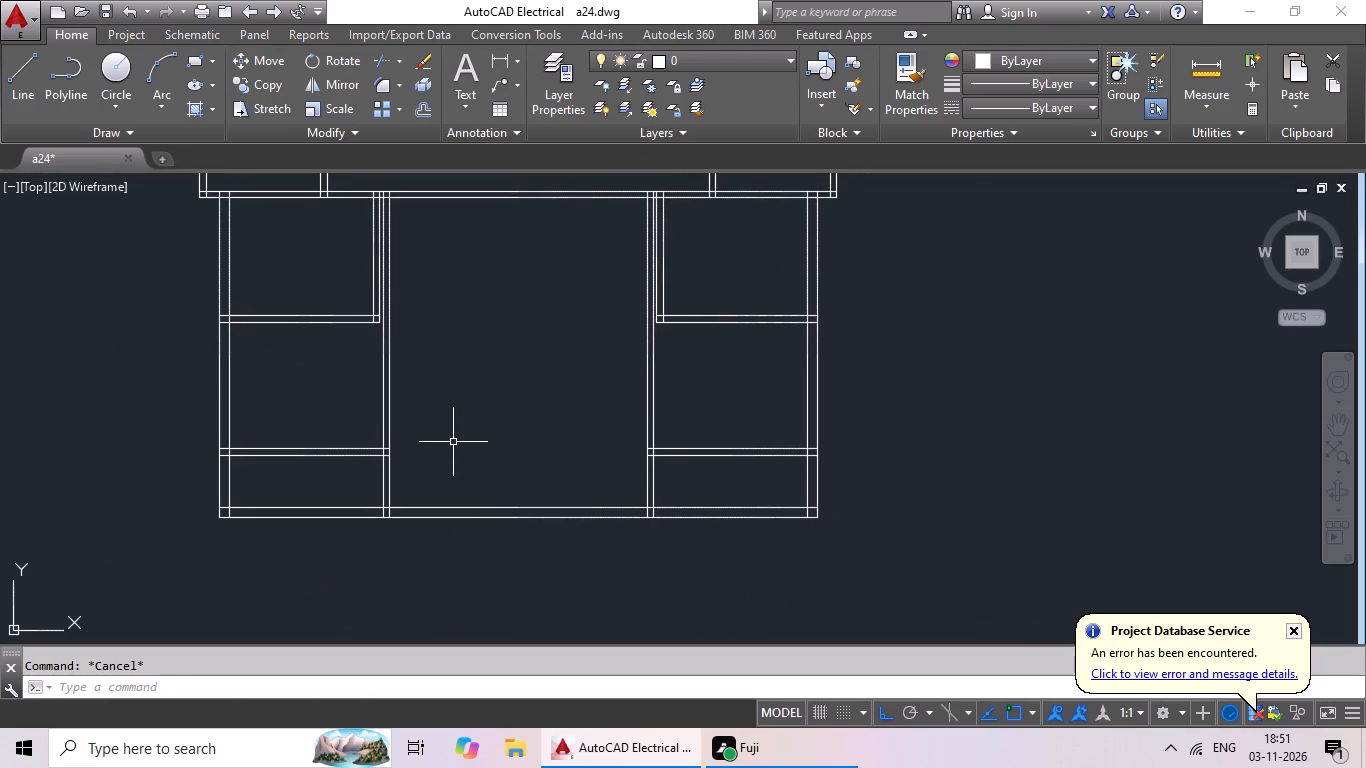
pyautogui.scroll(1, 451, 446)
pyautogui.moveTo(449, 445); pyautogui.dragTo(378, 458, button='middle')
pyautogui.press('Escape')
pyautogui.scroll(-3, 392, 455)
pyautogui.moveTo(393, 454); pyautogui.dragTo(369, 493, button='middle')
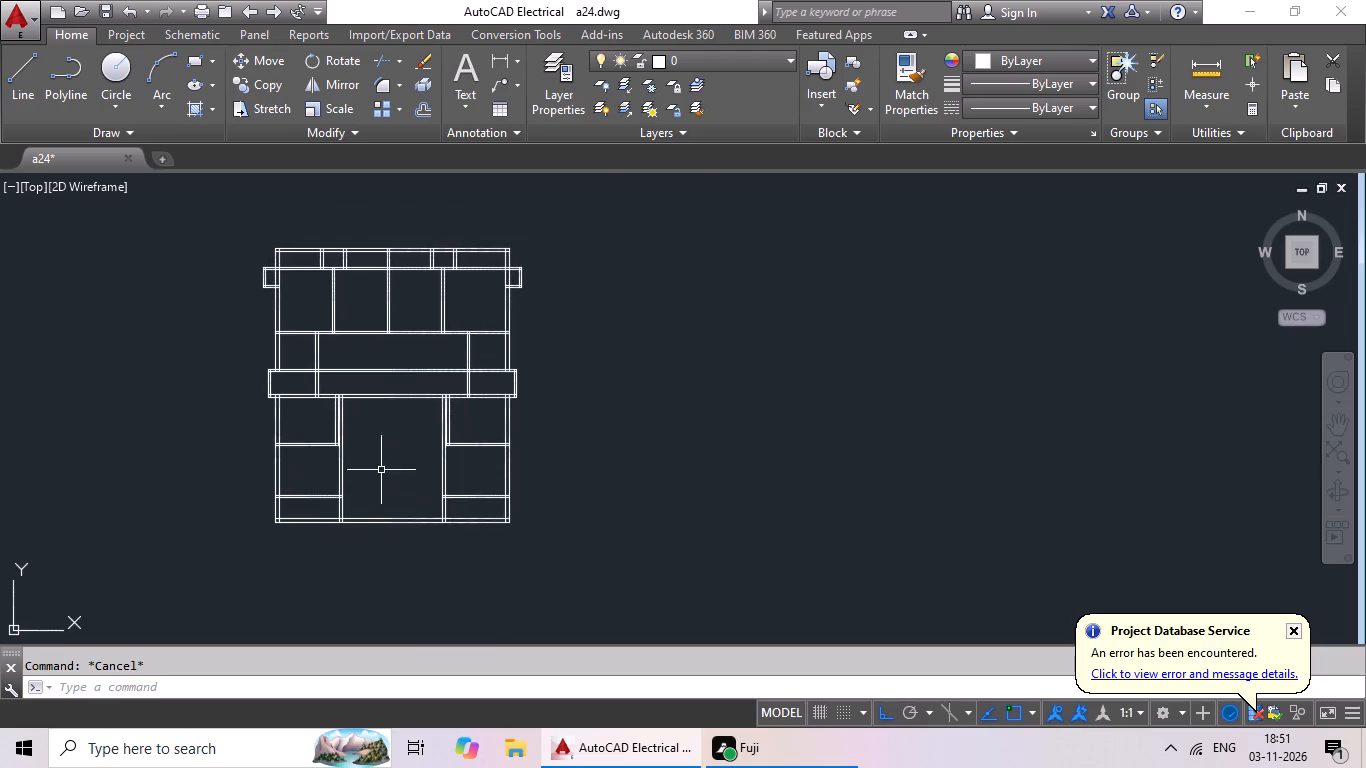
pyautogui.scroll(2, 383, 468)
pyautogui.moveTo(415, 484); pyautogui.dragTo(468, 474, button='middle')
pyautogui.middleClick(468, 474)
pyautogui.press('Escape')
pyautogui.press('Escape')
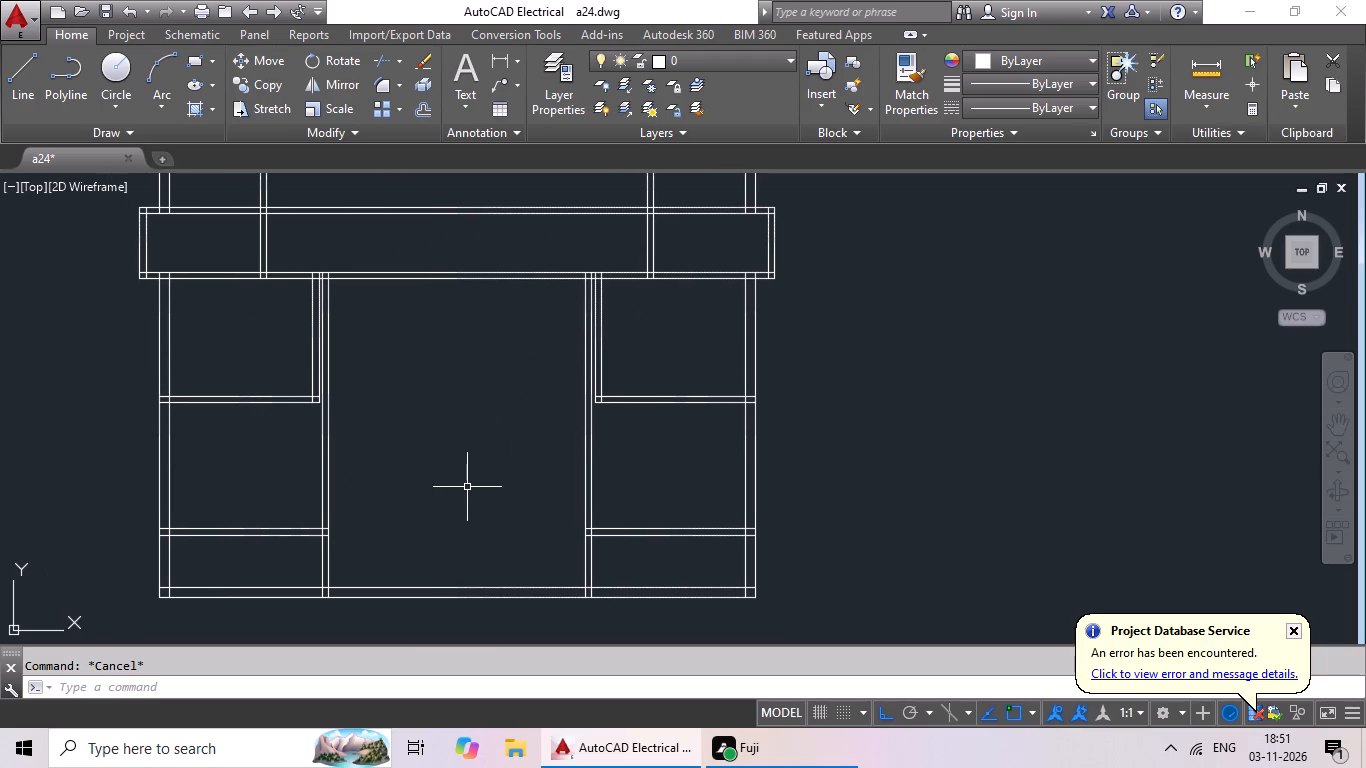
# Offset the inner line of the bottom outer wall 2' upward.
pyautogui.press('o')
pyautogui.press('Return')
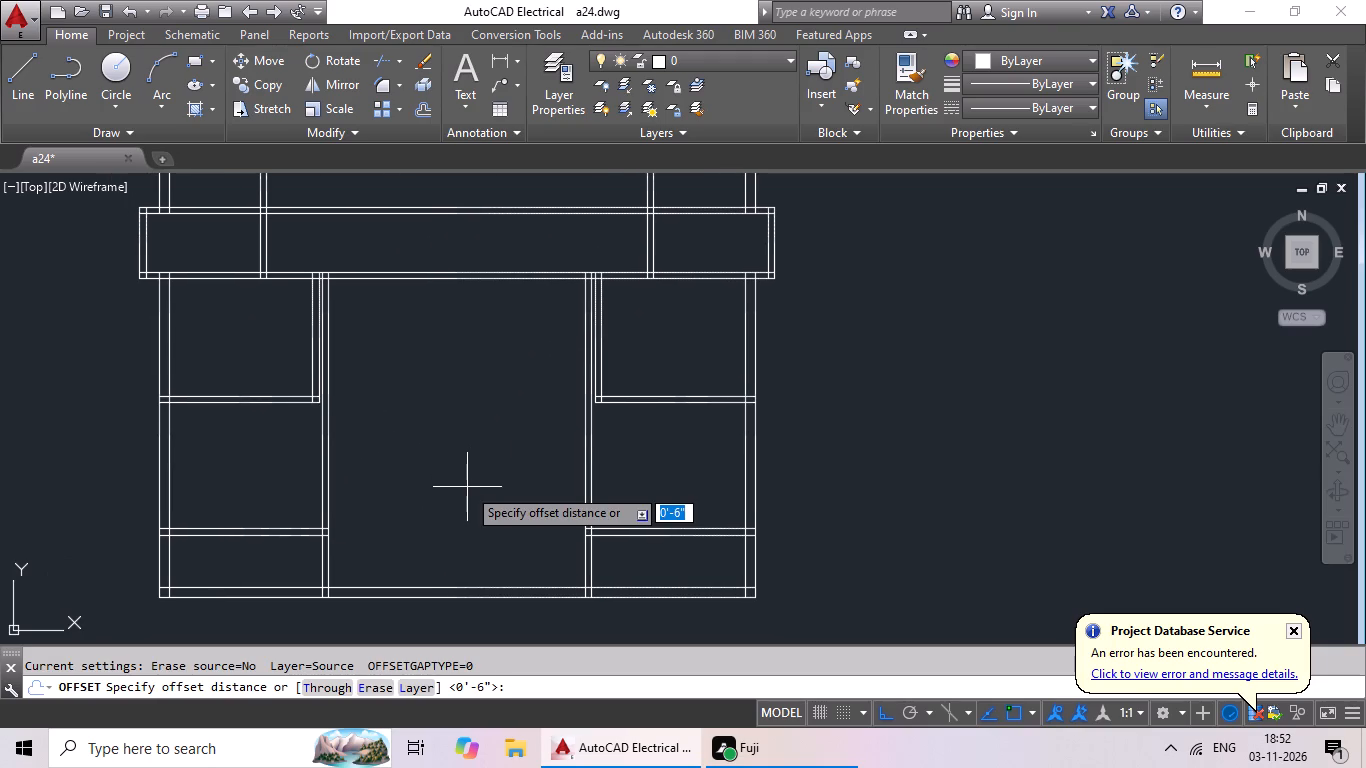
pyautogui.write("2'")
pyautogui.press('Return')
pyautogui.moveTo(474, 506); pyautogui.dragTo(493, 469, button='middle')
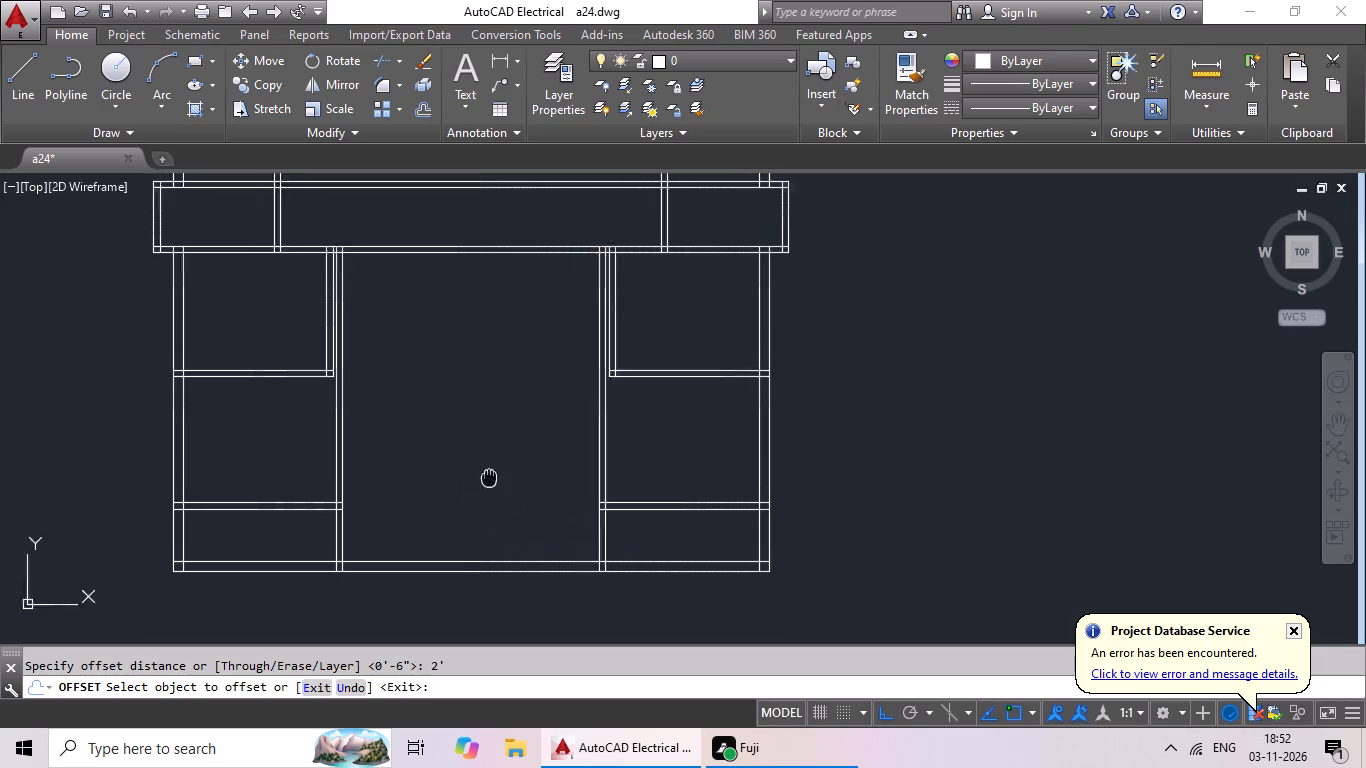
pyautogui.moveTo(493, 469); pyautogui.dragTo(510, 402, button='middle')
pyautogui.scroll(3, 473, 462)
pyautogui.scroll(-2, 456, 494)
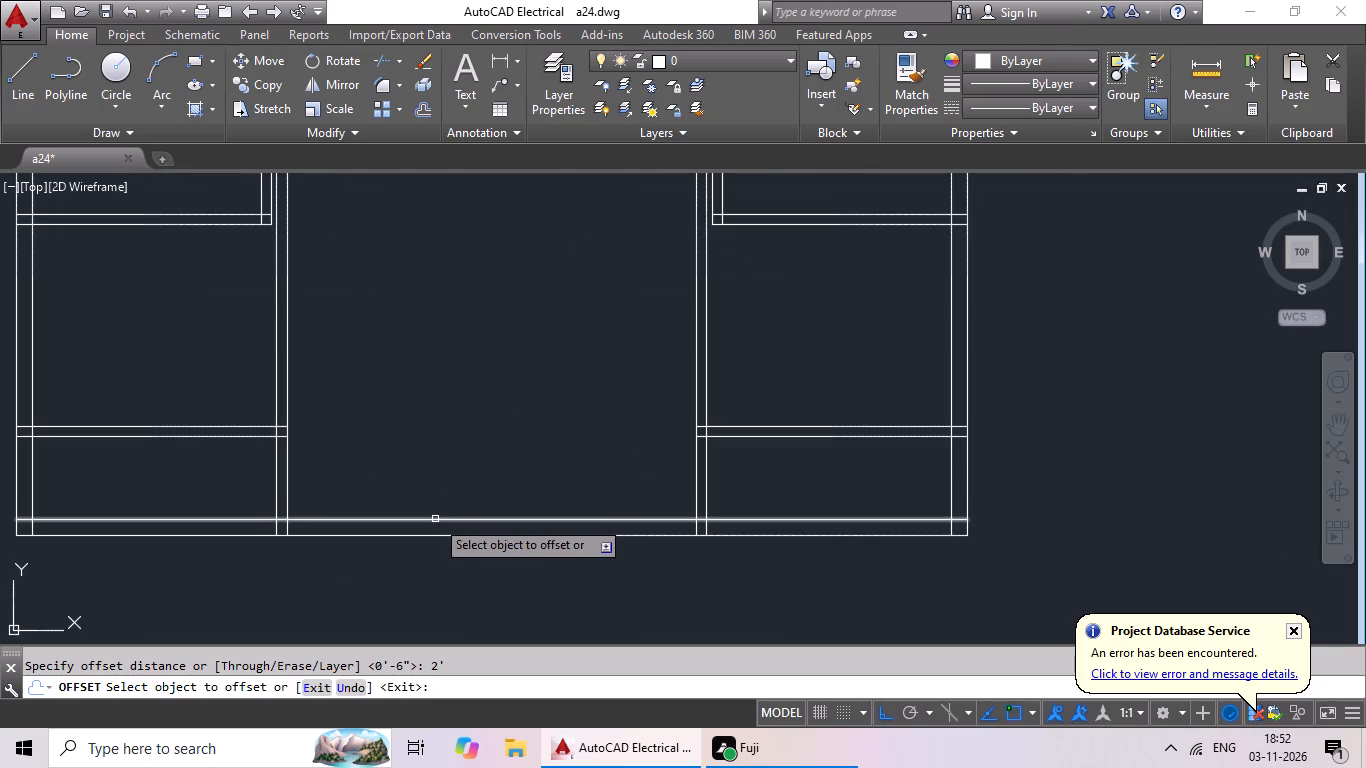
pyautogui.click(453, 495)
pyautogui.moveTo(437, 521); pyautogui.dragTo(450, 510)
pyautogui.click(452, 508)
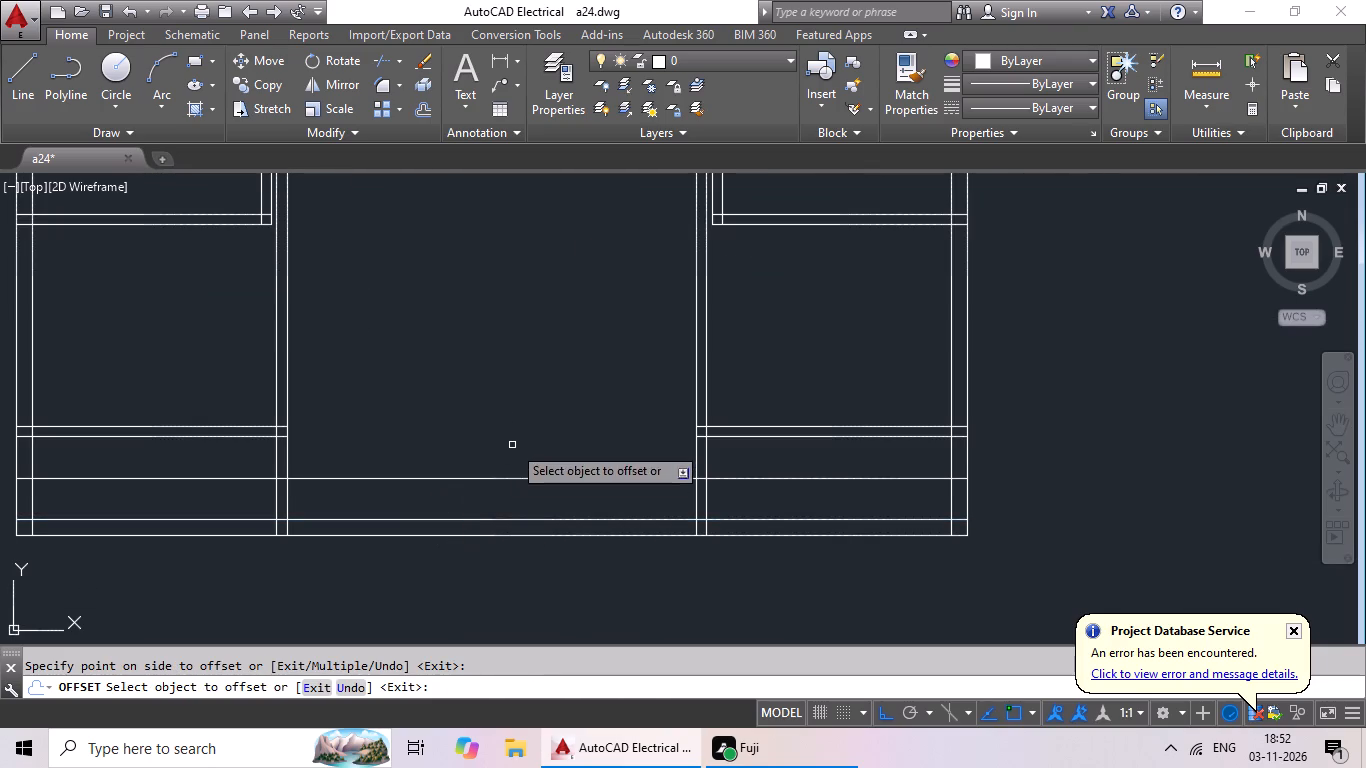
pyautogui.moveTo(512, 444); pyautogui.dragTo(506, 469, button='middle')
pyautogui.scroll(1, 506, 470)
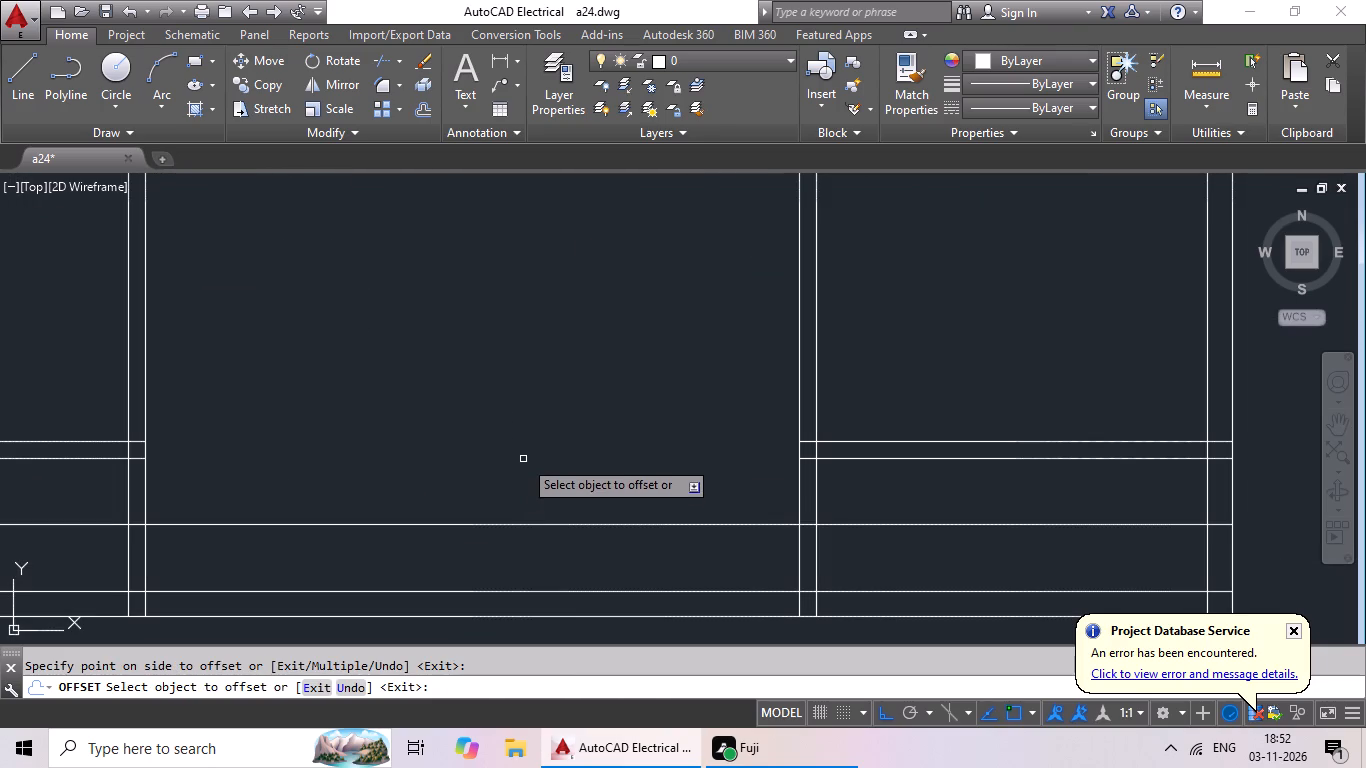
pyautogui.middleClick(505, 453)
pyautogui.moveTo(504, 454); pyautogui.dragTo(491, 460, button='middle')
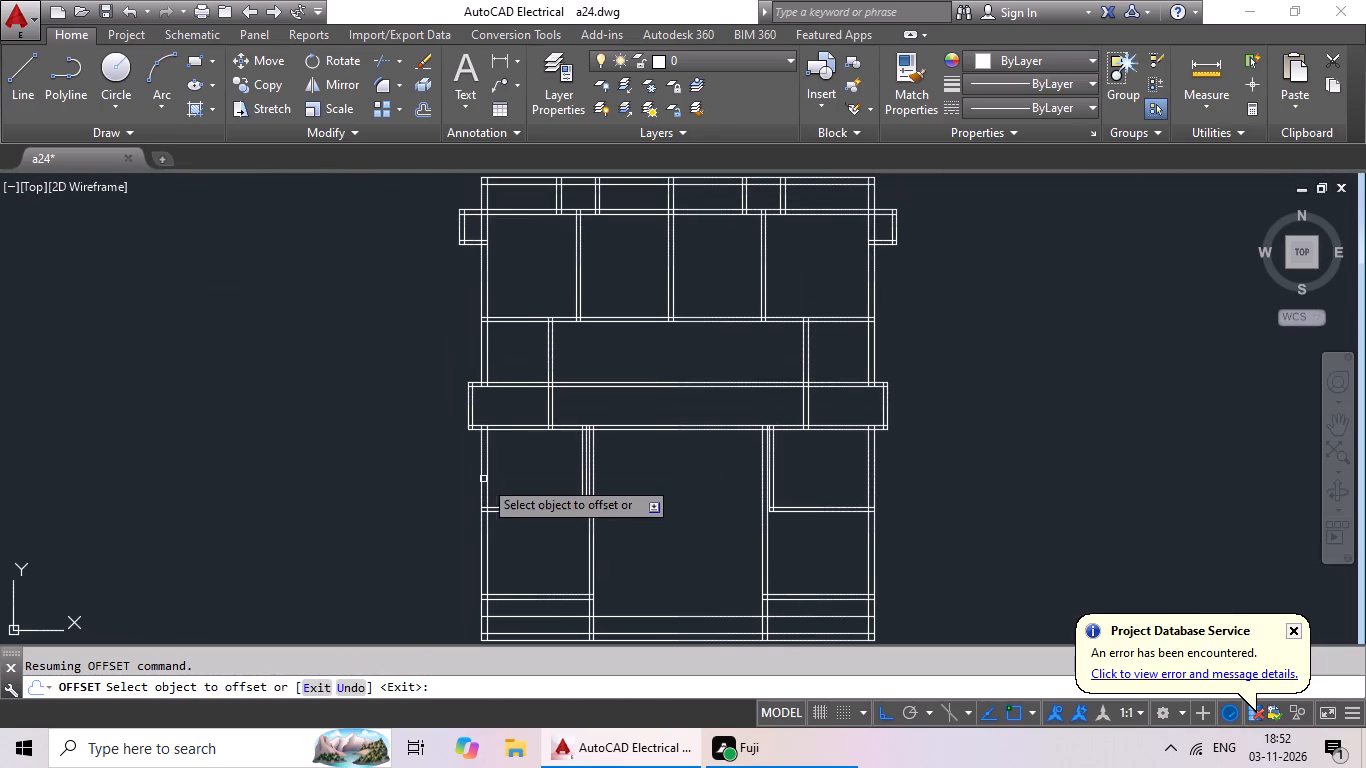
pyautogui.moveTo(688, 550); pyautogui.dragTo(611, 423, button='middle')
pyautogui.scroll(1, 590, 462)
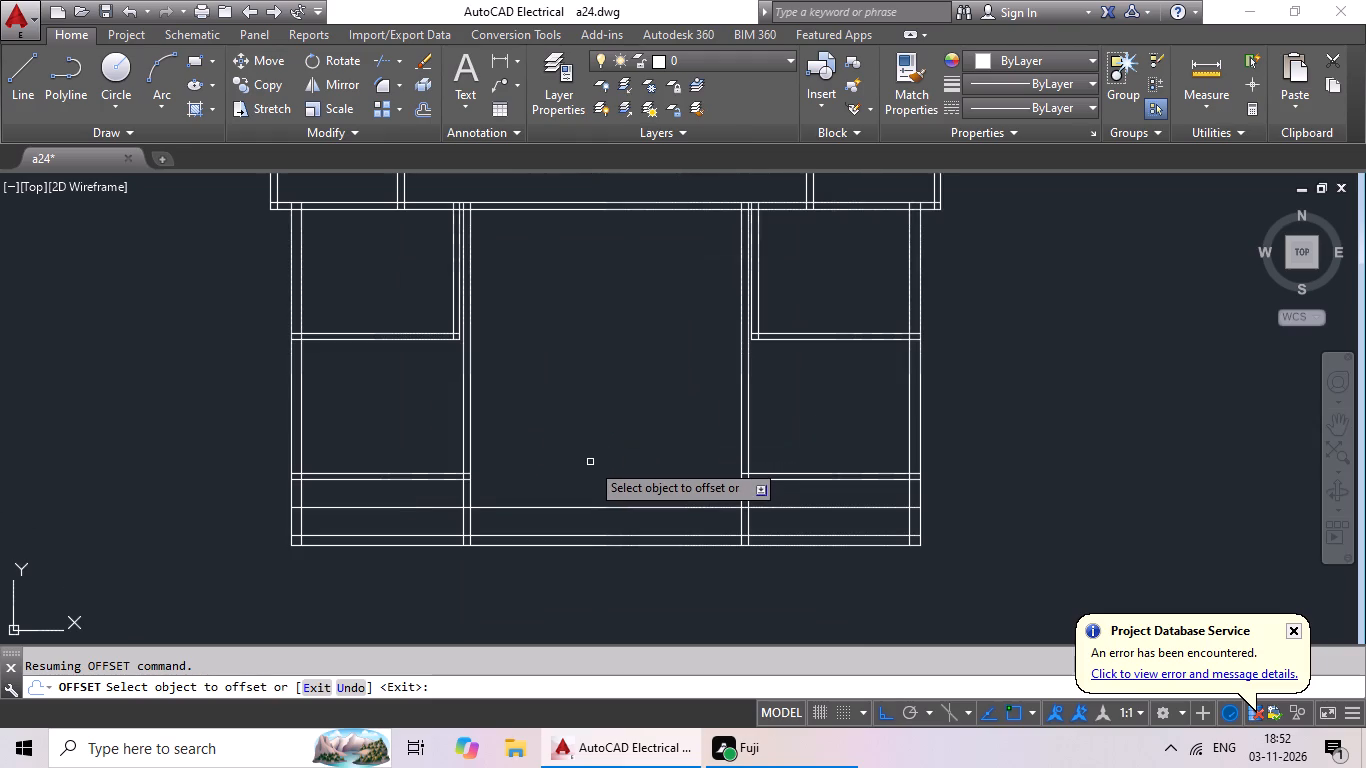
pyautogui.scroll(2, 590, 462)
pyautogui.press('Escape')
pyautogui.press('Escape')
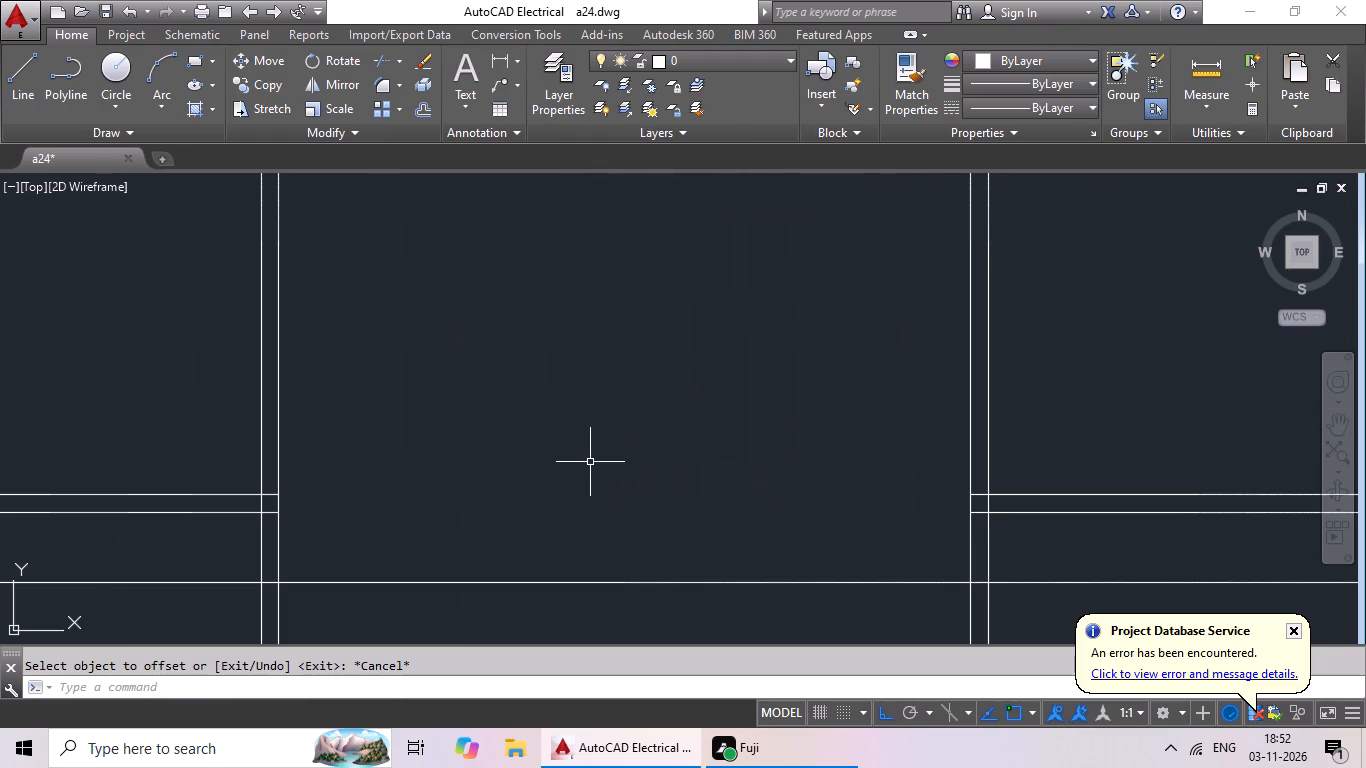
# Offset the new horizontal line above the bottom wall 6" upward to form a partition.
pyautogui.press('o')
pyautogui.press('Return')
pyautogui.write('6"')
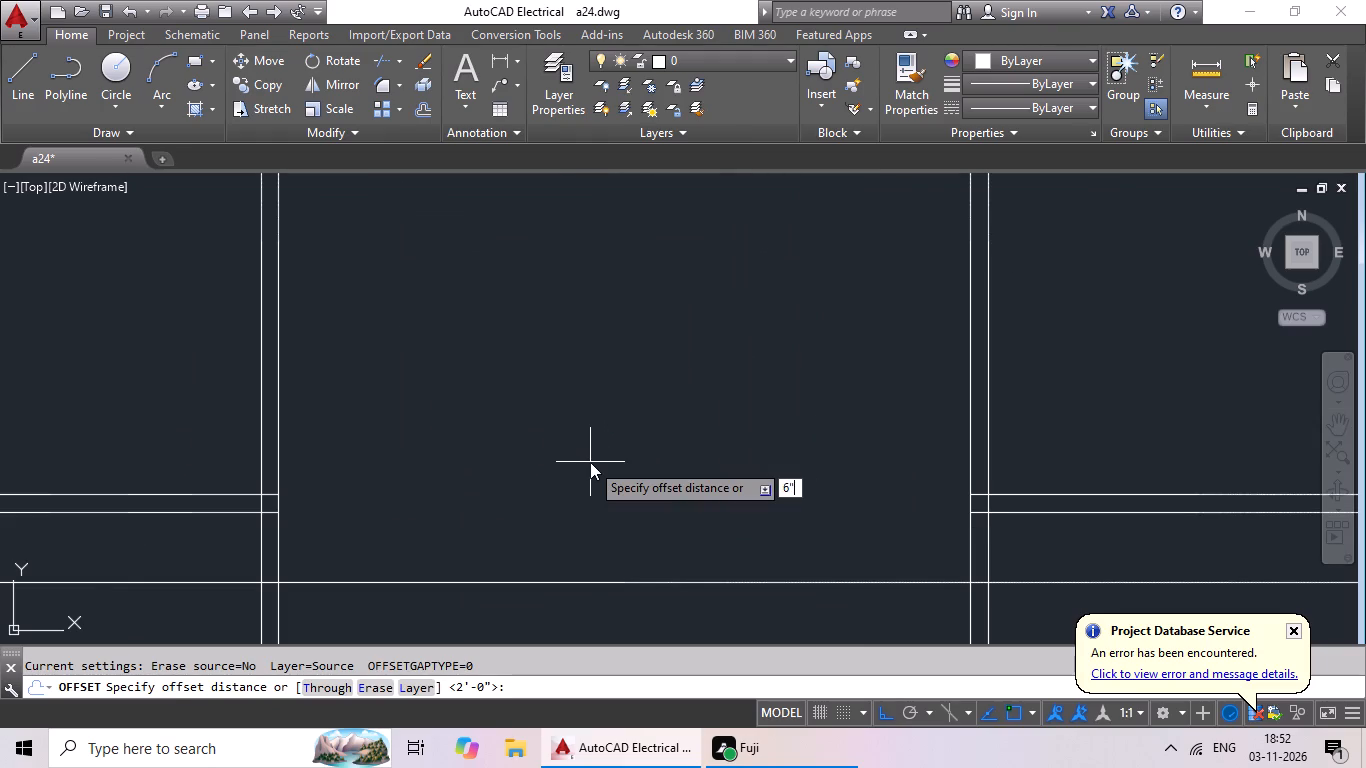
pyautogui.press('Return')
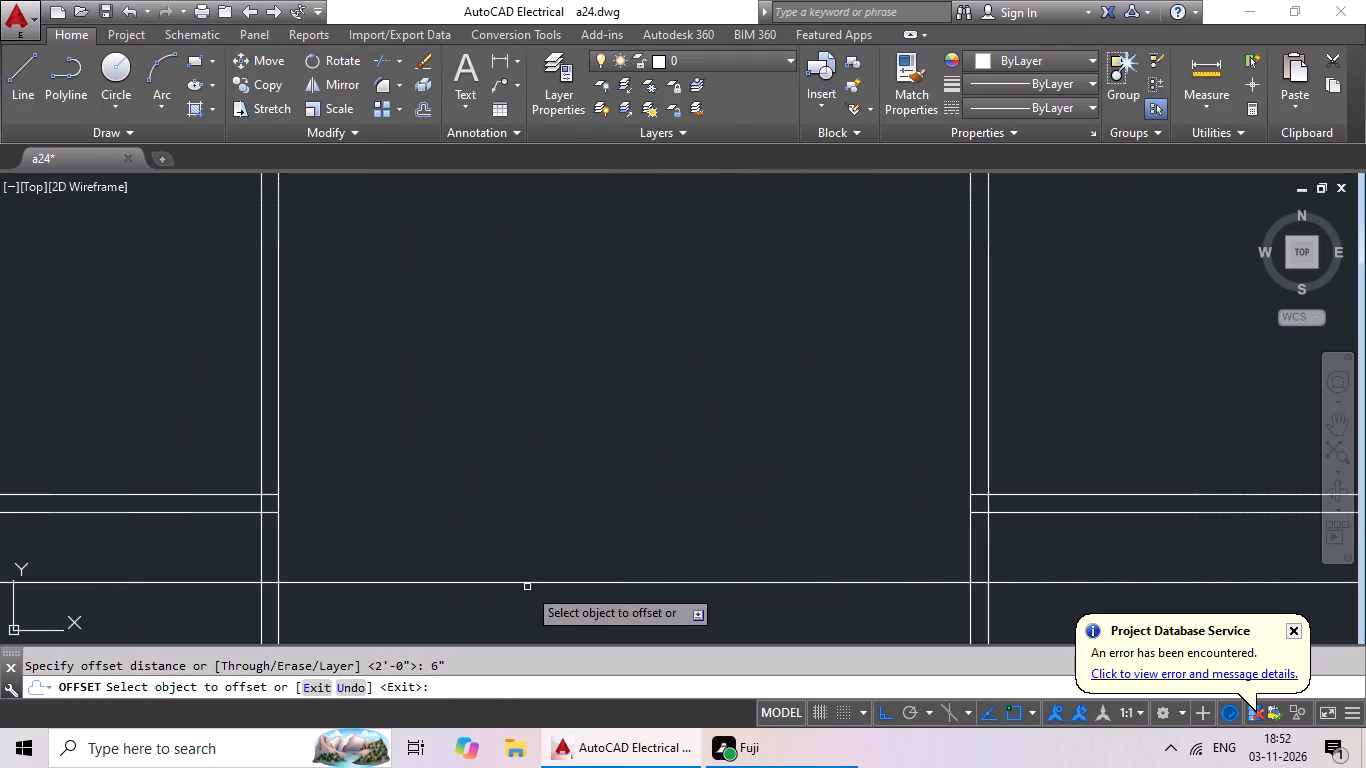
pyautogui.click(527, 585)
pyautogui.click(540, 564)
pyautogui.scroll(-1, 572, 520)
pyautogui.moveTo(572, 519); pyautogui.dragTo(537, 539, button='middle')
pyautogui.press('Escape')
pyautogui.press('Escape')
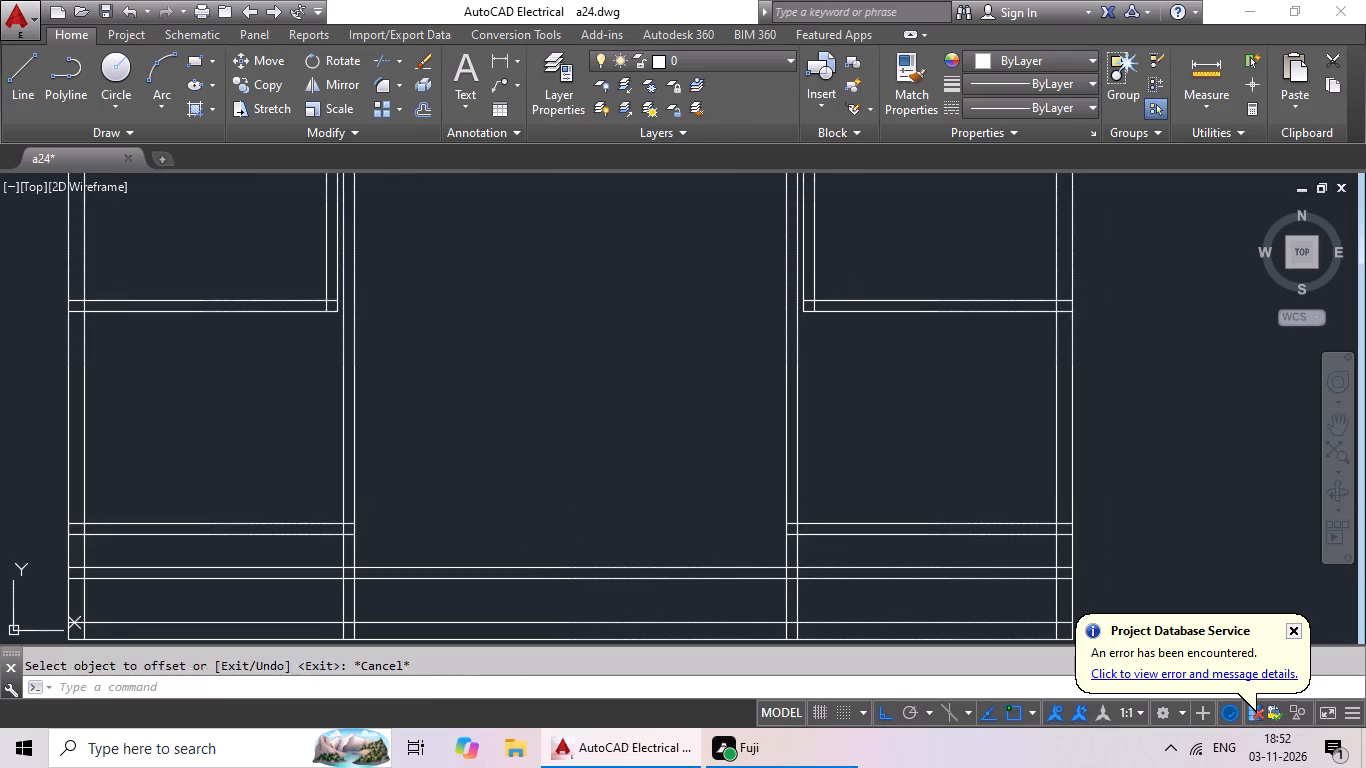
# Trim the lowest horizontal partition in the left and right side rooms, keeping its stretch between the long vertical partitions.
pyautogui.press('t')
pyautogui.press('r')
pyautogui.press('space')
pyautogui.press('space')
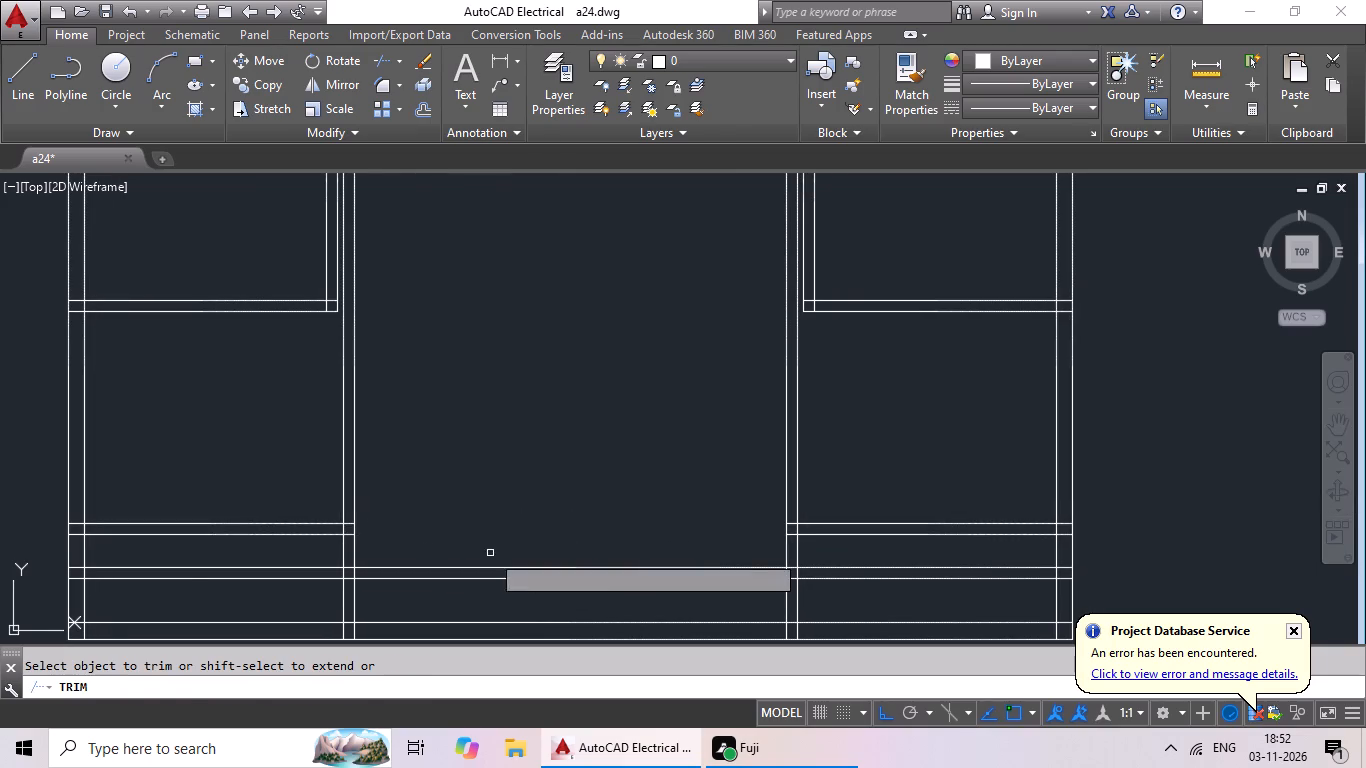
pyautogui.scroll(3, 190, 591)
pyautogui.moveTo(393, 444); pyautogui.dragTo(329, 550)
pyautogui.click(322, 558)
pyautogui.scroll(-2, 409, 516)
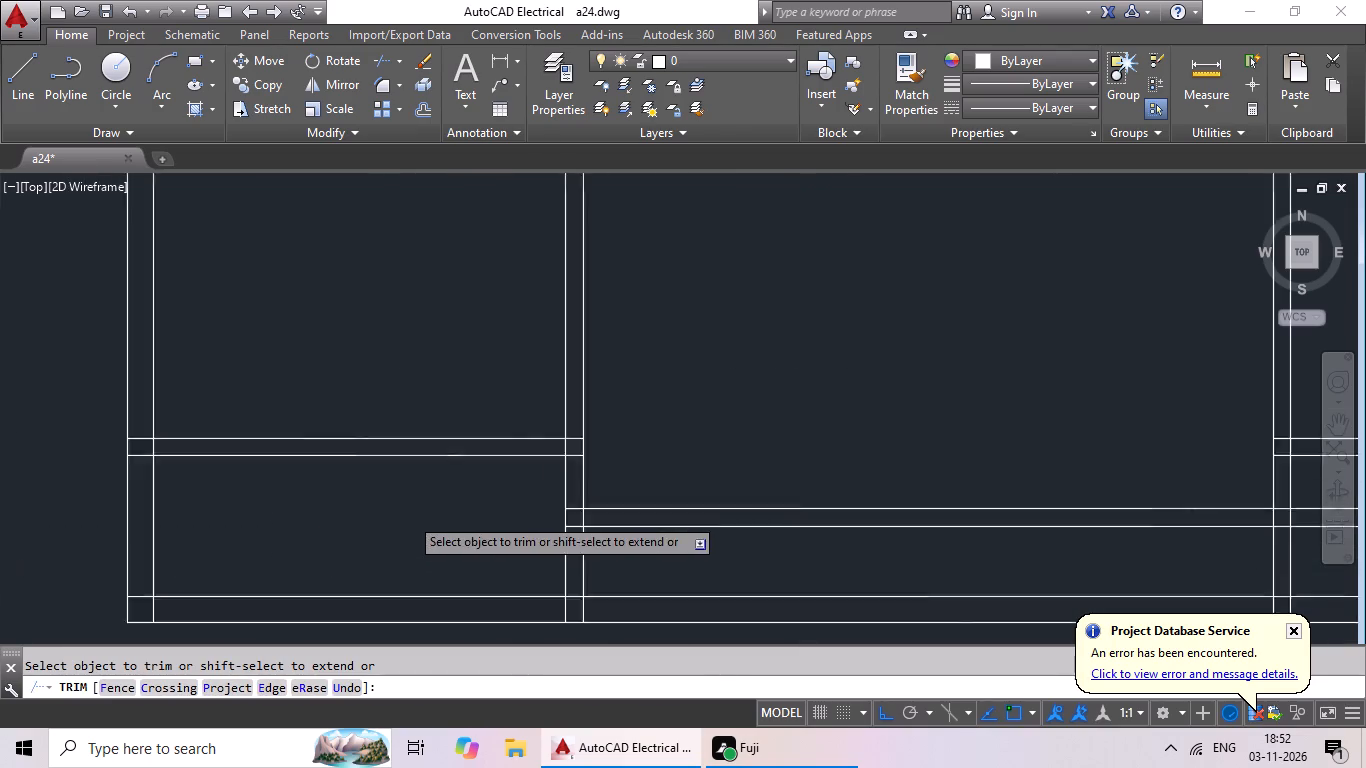
pyautogui.scroll(-1, 409, 516)
pyautogui.moveTo(425, 531); pyautogui.dragTo(0, 432, button='middle')
pyautogui.scroll(3, 633, 413)
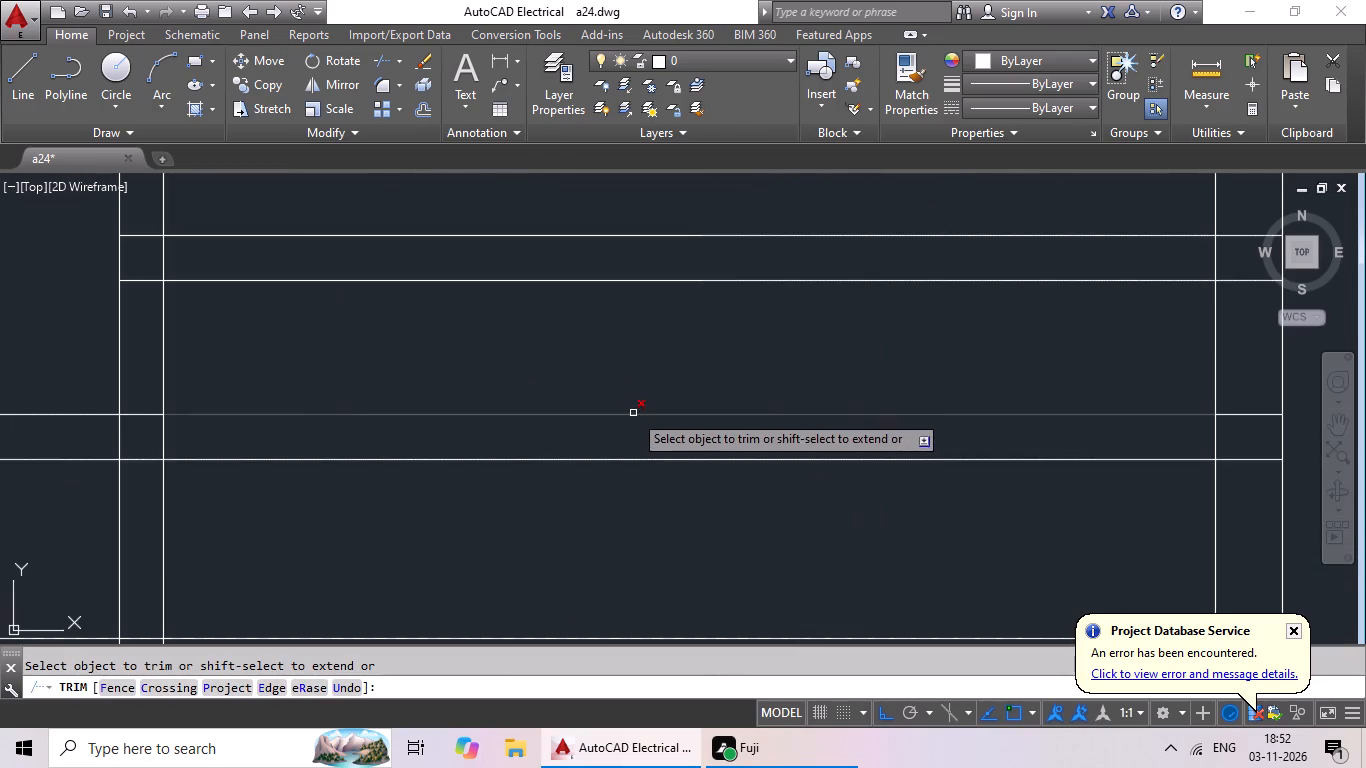
pyautogui.moveTo(627, 381); pyautogui.dragTo(487, 507)
pyautogui.click(487, 507)
pyautogui.scroll(-3, 549, 464)
pyautogui.moveTo(549, 464); pyautogui.dragTo(816, 489, button='middle')
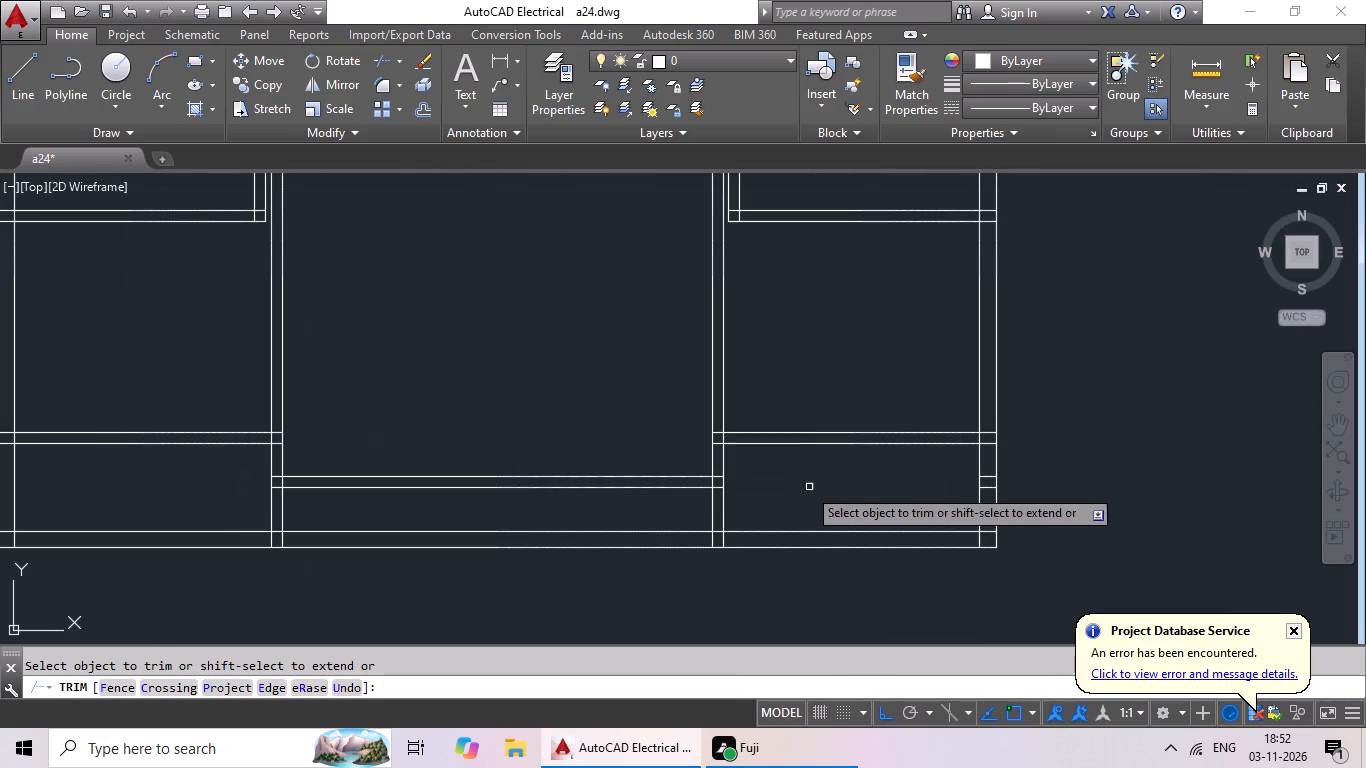
pyautogui.moveTo(538, 433); pyautogui.dragTo(608, 410, button='middle')
pyautogui.press('Escape')
pyautogui.press('Escape')
pyautogui.press('Escape')
pyautogui.press('Escape')
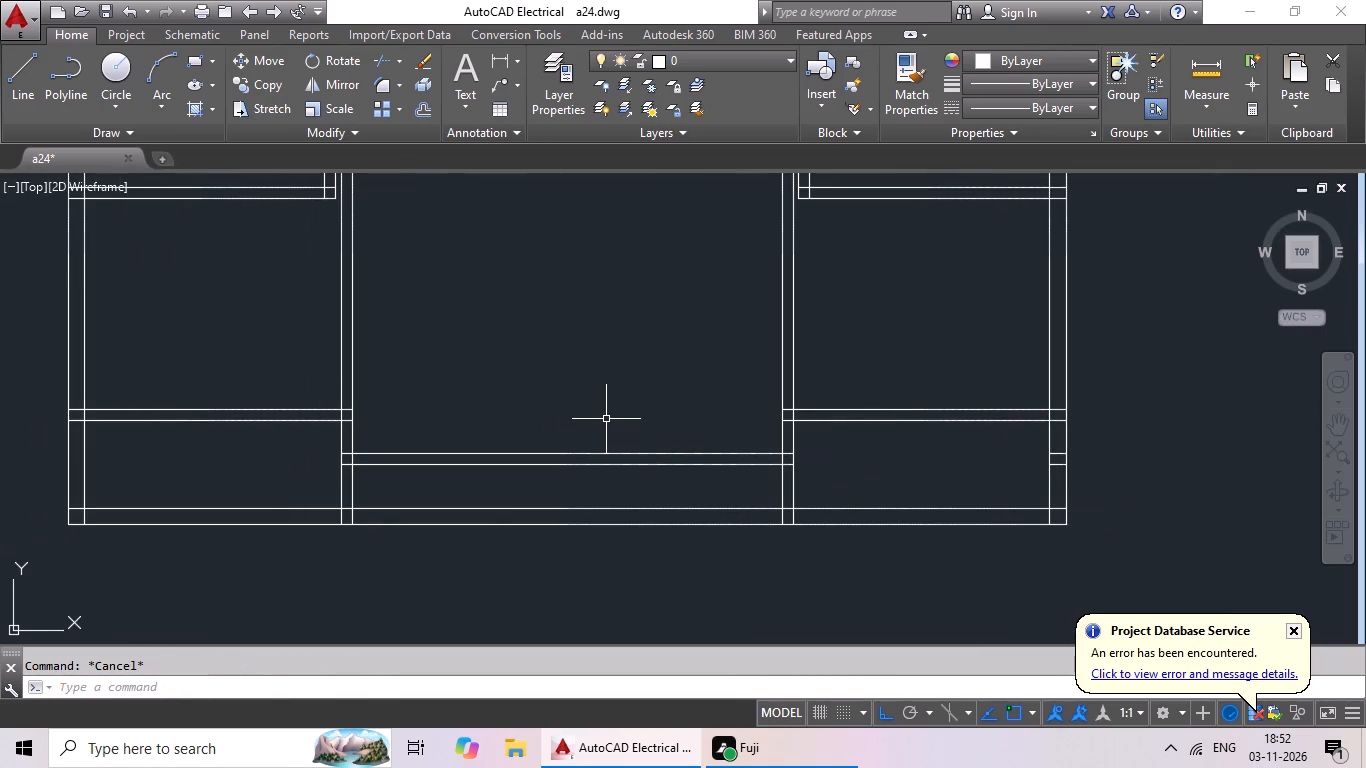
# Offset the inner lines of the two long vertical partitions in the lower area 4'6" toward the centre.
pyautogui.scroll(-1, 597, 421)
pyautogui.moveTo(597, 421); pyautogui.dragTo(553, 453, button='middle')
pyautogui.scroll(-1, 561, 446)
pyautogui.moveTo(561, 446); pyautogui.dragTo(559, 445, button='middle')
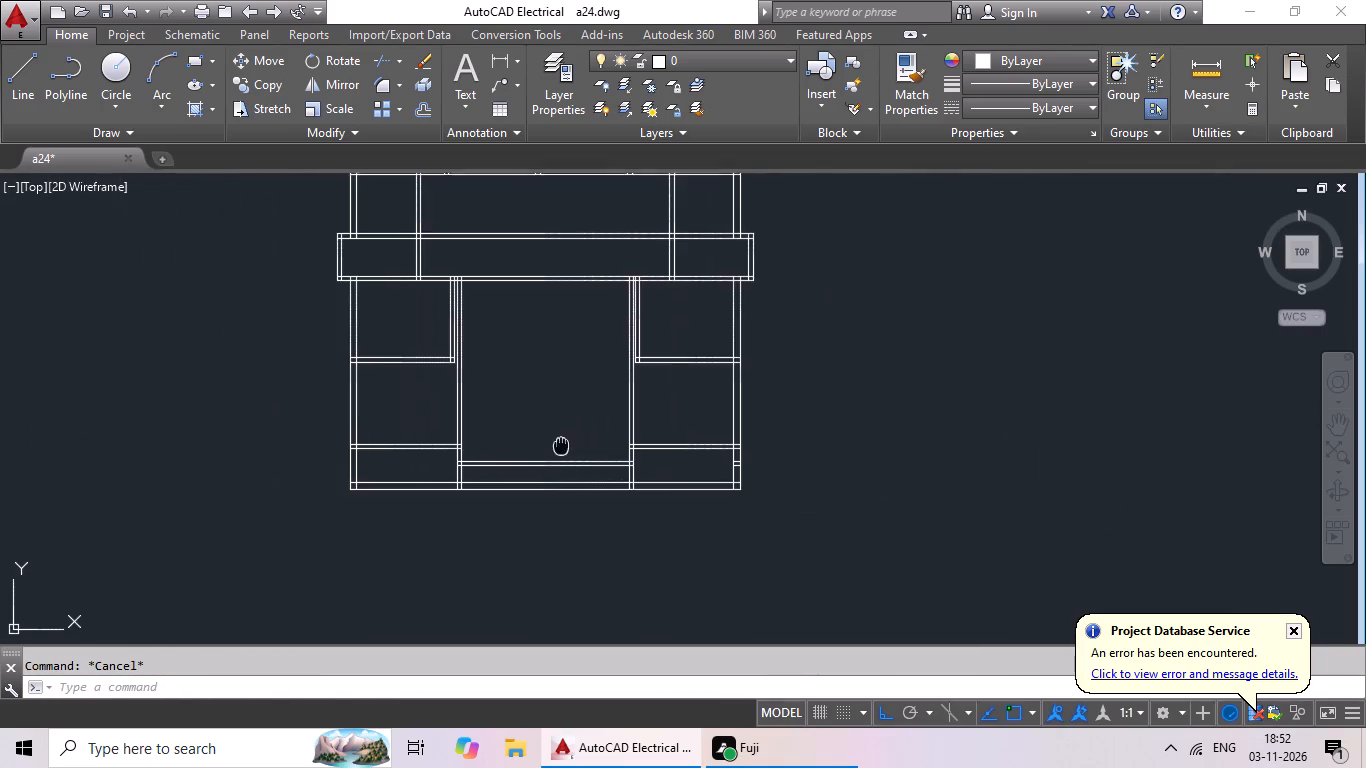
pyautogui.moveTo(559, 445); pyautogui.dragTo(512, 457, button='middle')
pyautogui.press('Escape')
pyautogui.press('Escape')
pyautogui.press('Escape')
pyautogui.scroll(2, 469, 362)
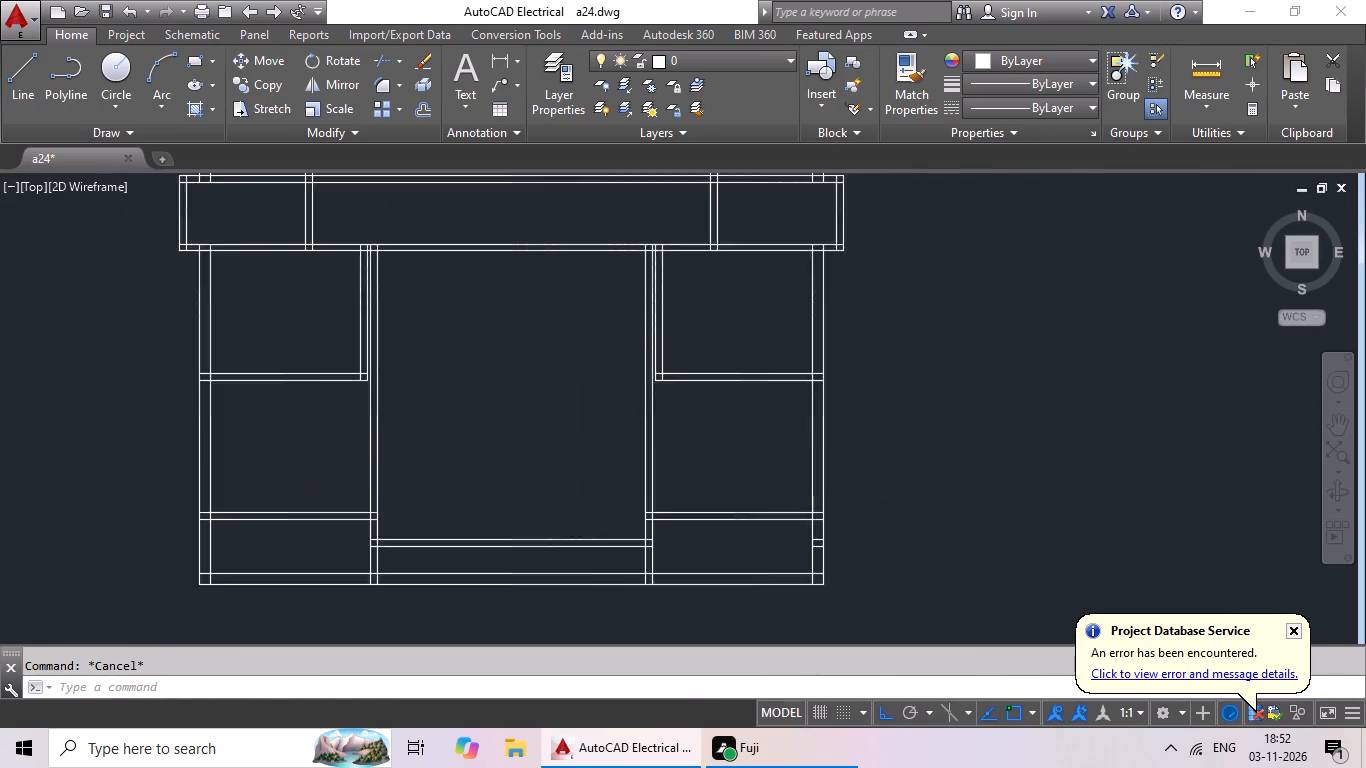
pyautogui.press('Escape')
pyautogui.press('Escape')
pyautogui.press('o')
pyautogui.press('Return')
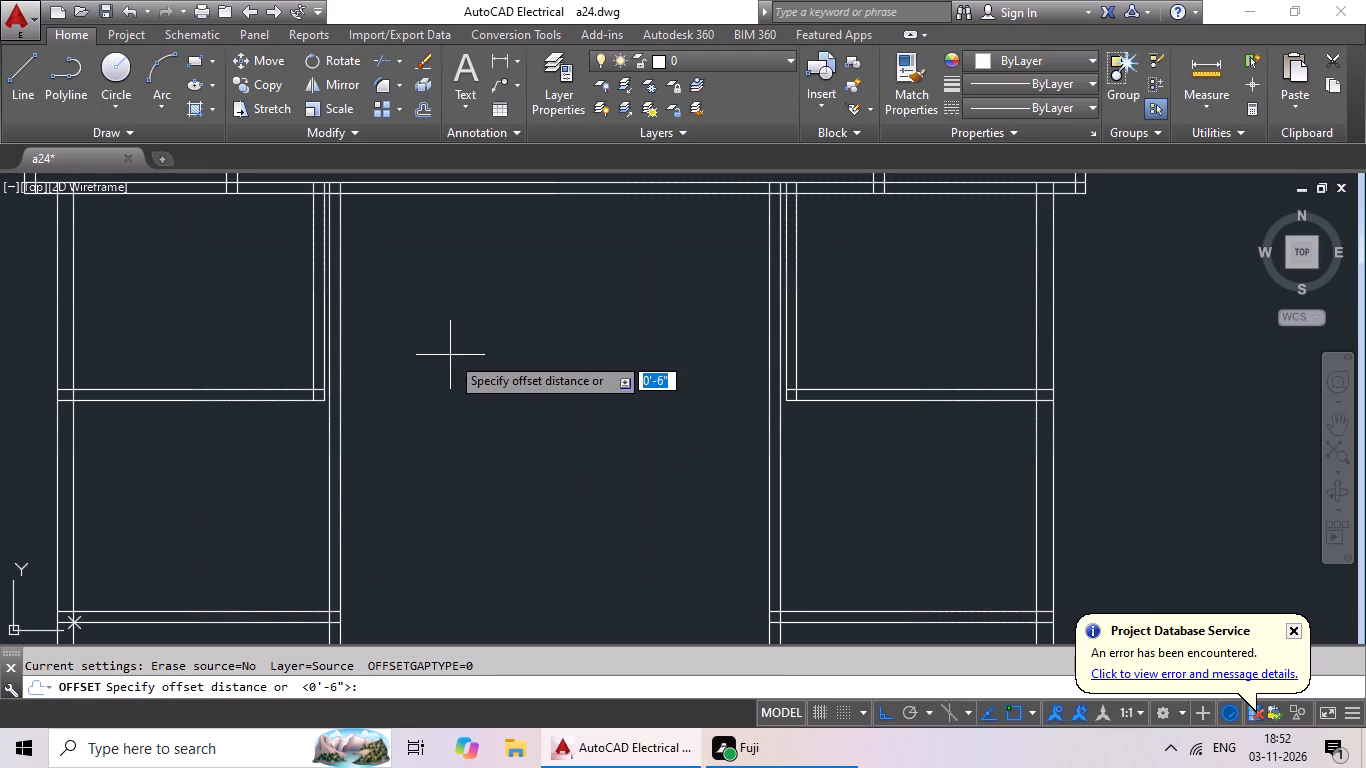
pyautogui.write("4'6")
pyautogui.hotkey('shift', '"')
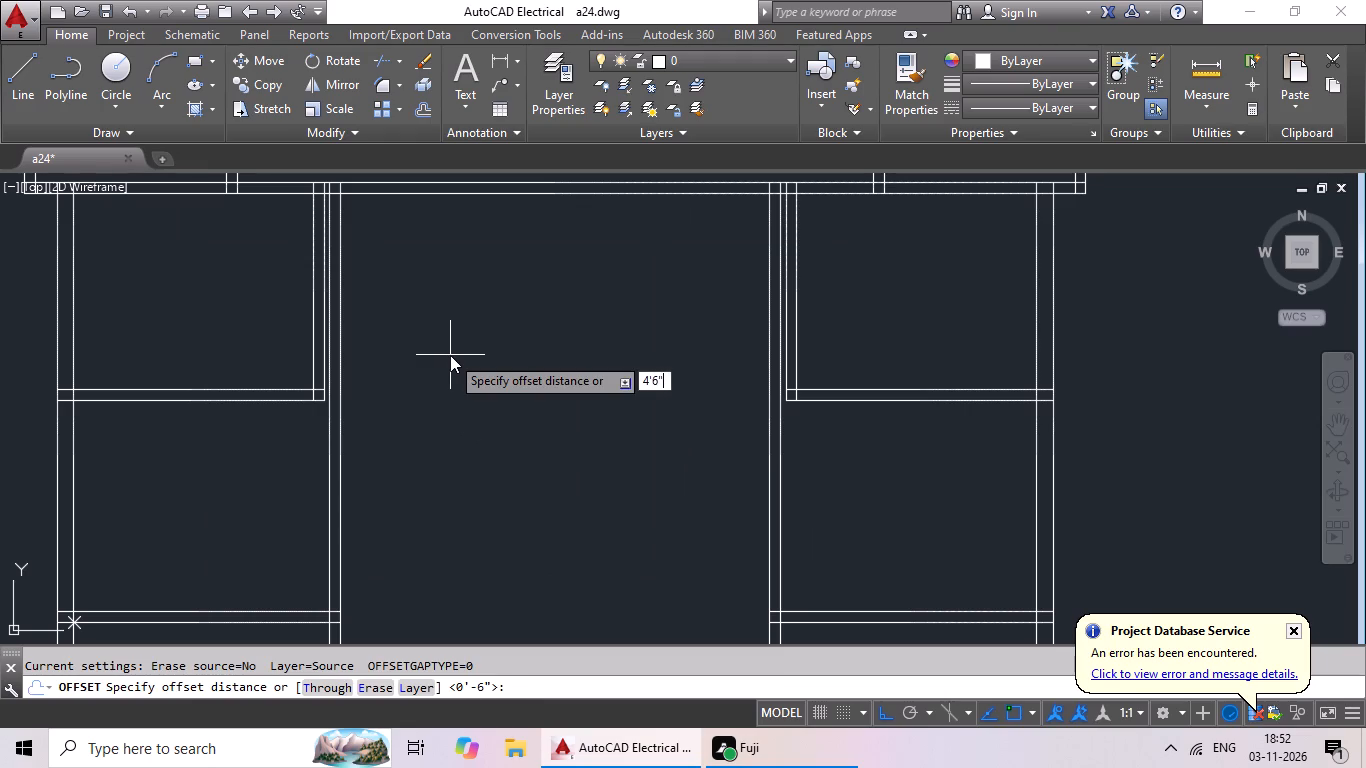
pyautogui.press('Return')
pyautogui.scroll(-1, 446, 376)
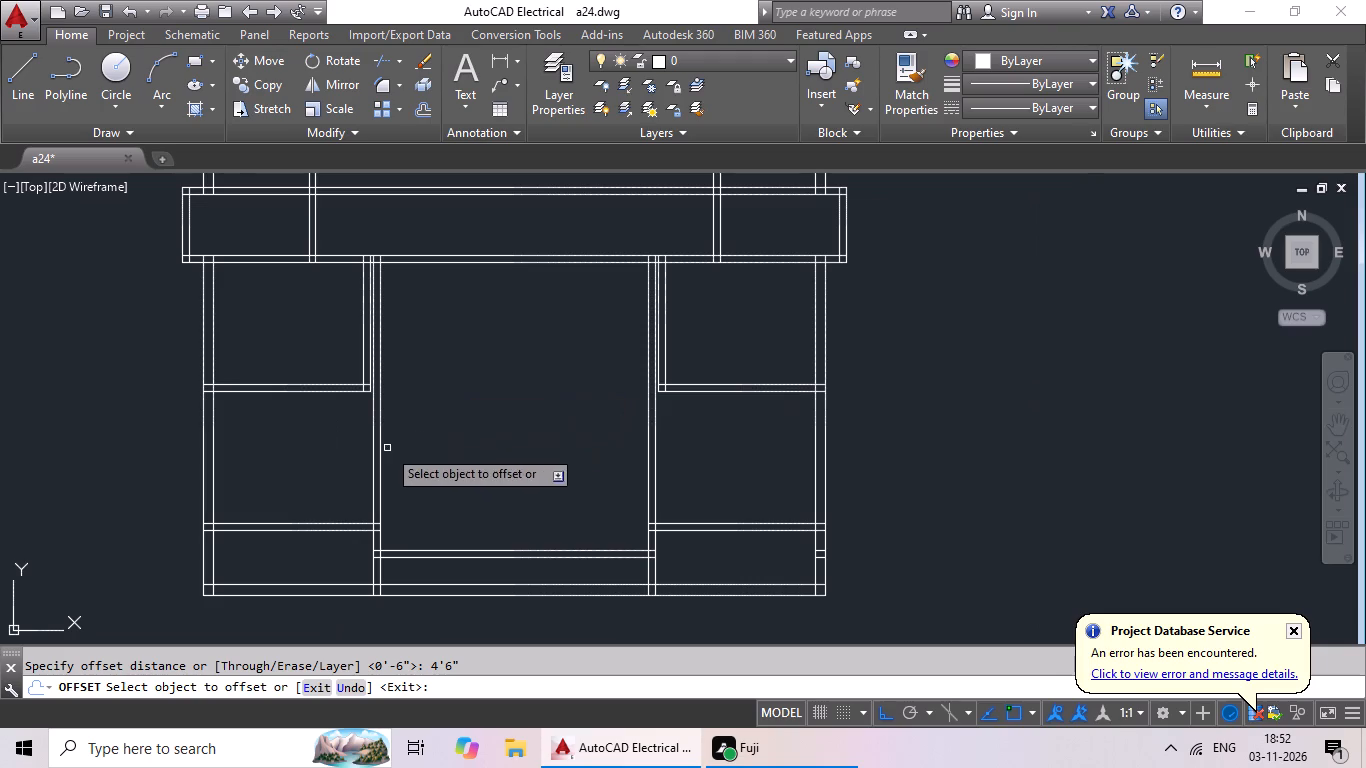
pyautogui.click(396, 469)
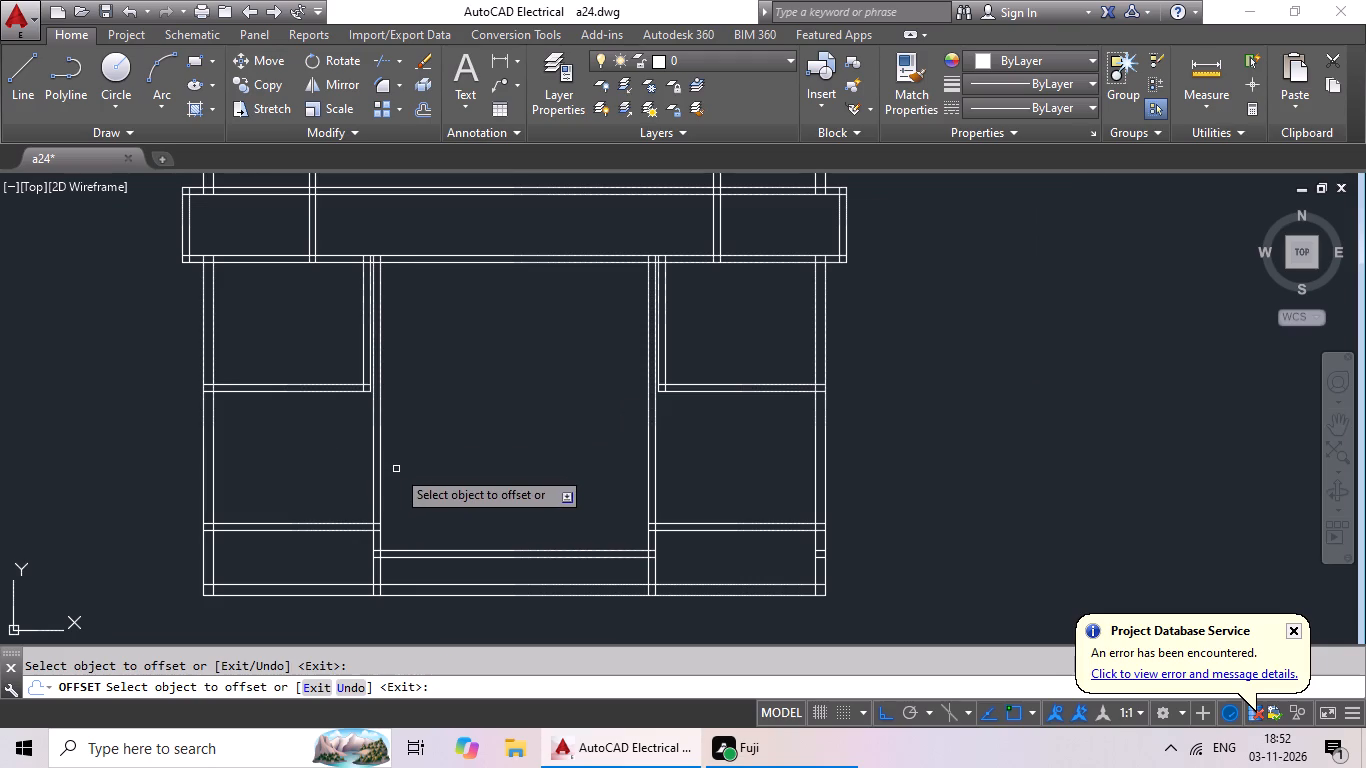
pyautogui.moveTo(381, 484); pyautogui.dragTo(395, 483)
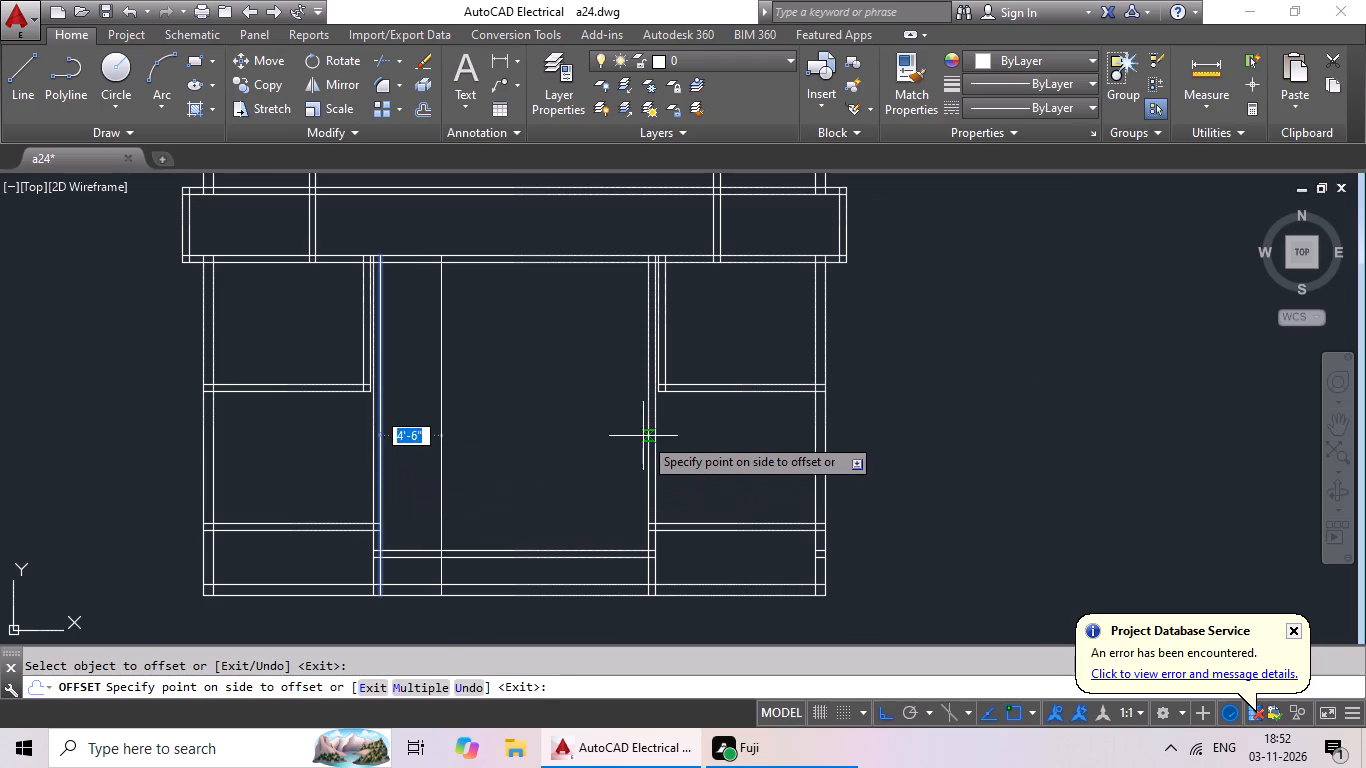
pyautogui.click(643, 436)
pyautogui.click(647, 432)
pyautogui.click(598, 443)
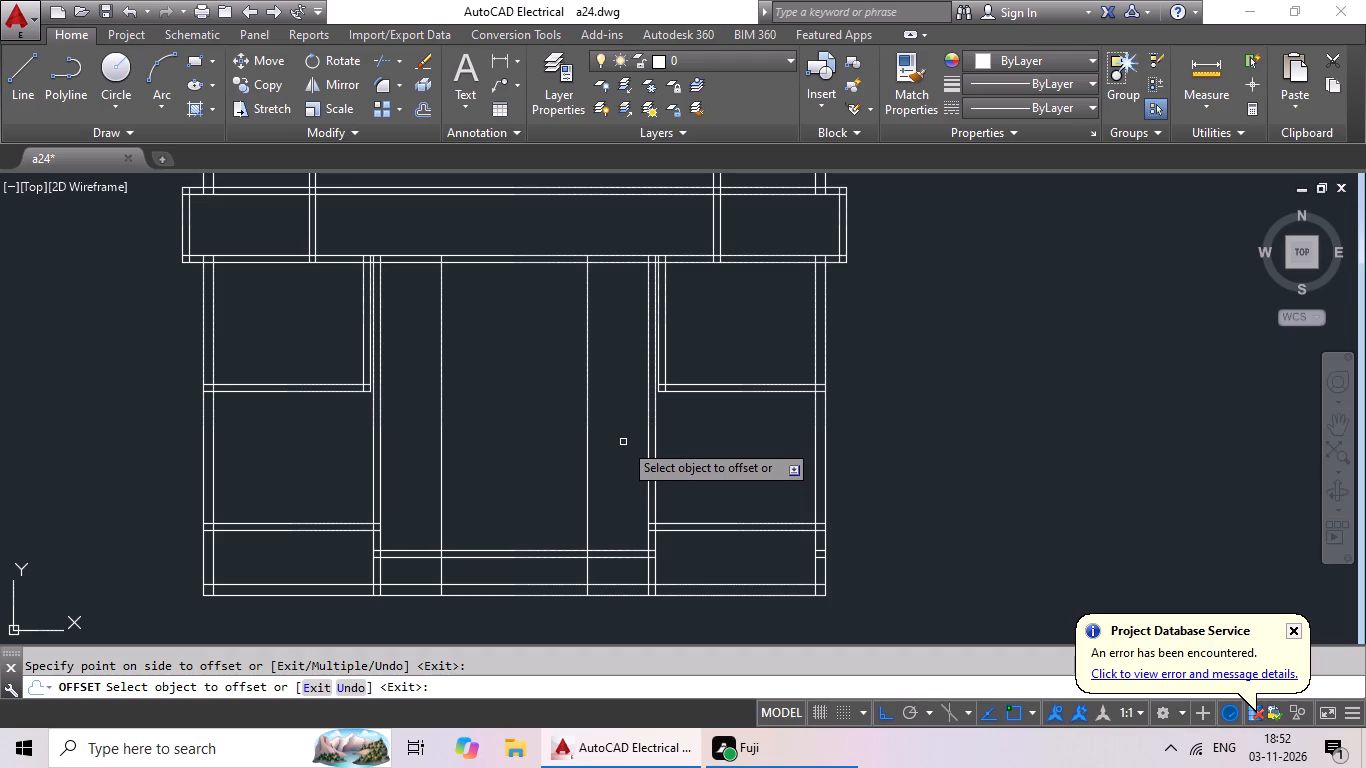
# Offset the two new vertical lines 6" toward the centre to form a pair of inner partitions.
pyautogui.press('Escape')
pyautogui.press('o')
pyautogui.press('Return')
pyautogui.write('6"')
pyautogui.press('Return')
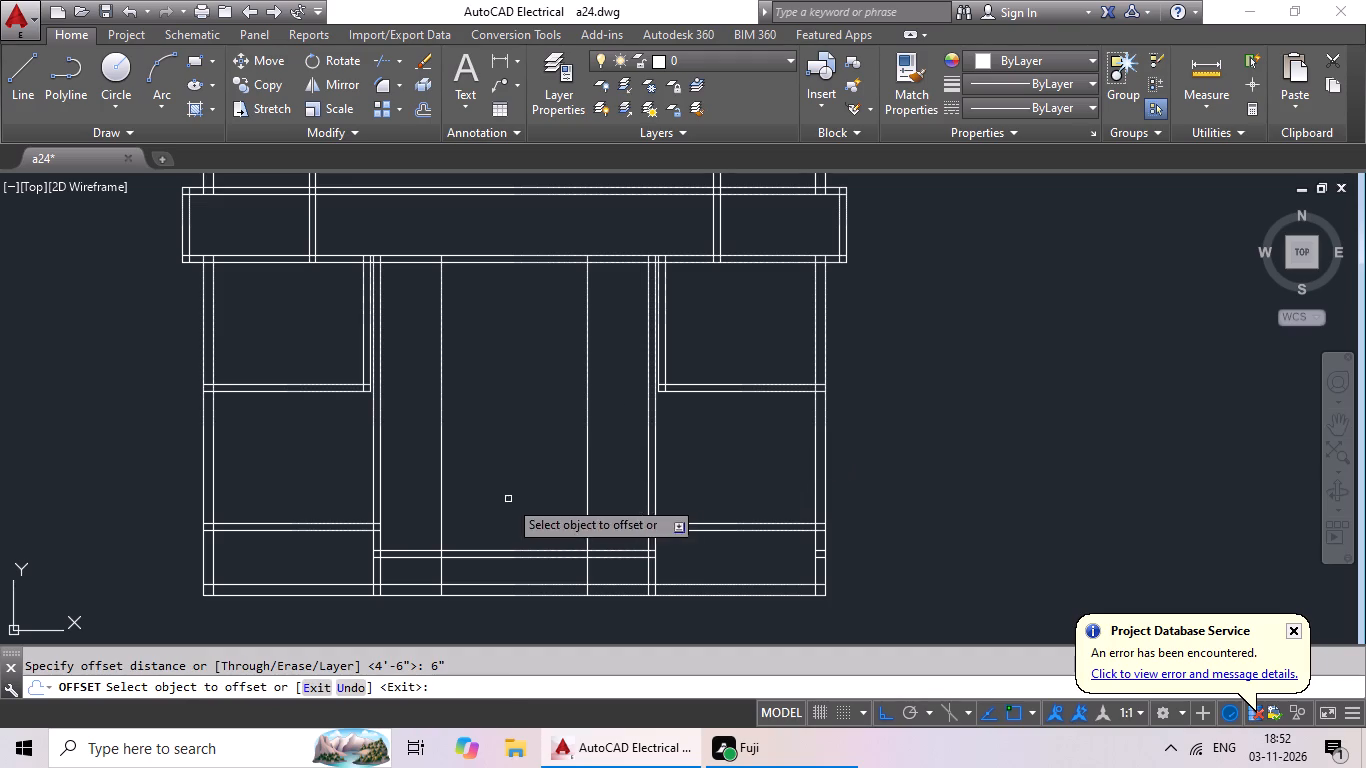
pyautogui.click(440, 528)
pyautogui.click(524, 514)
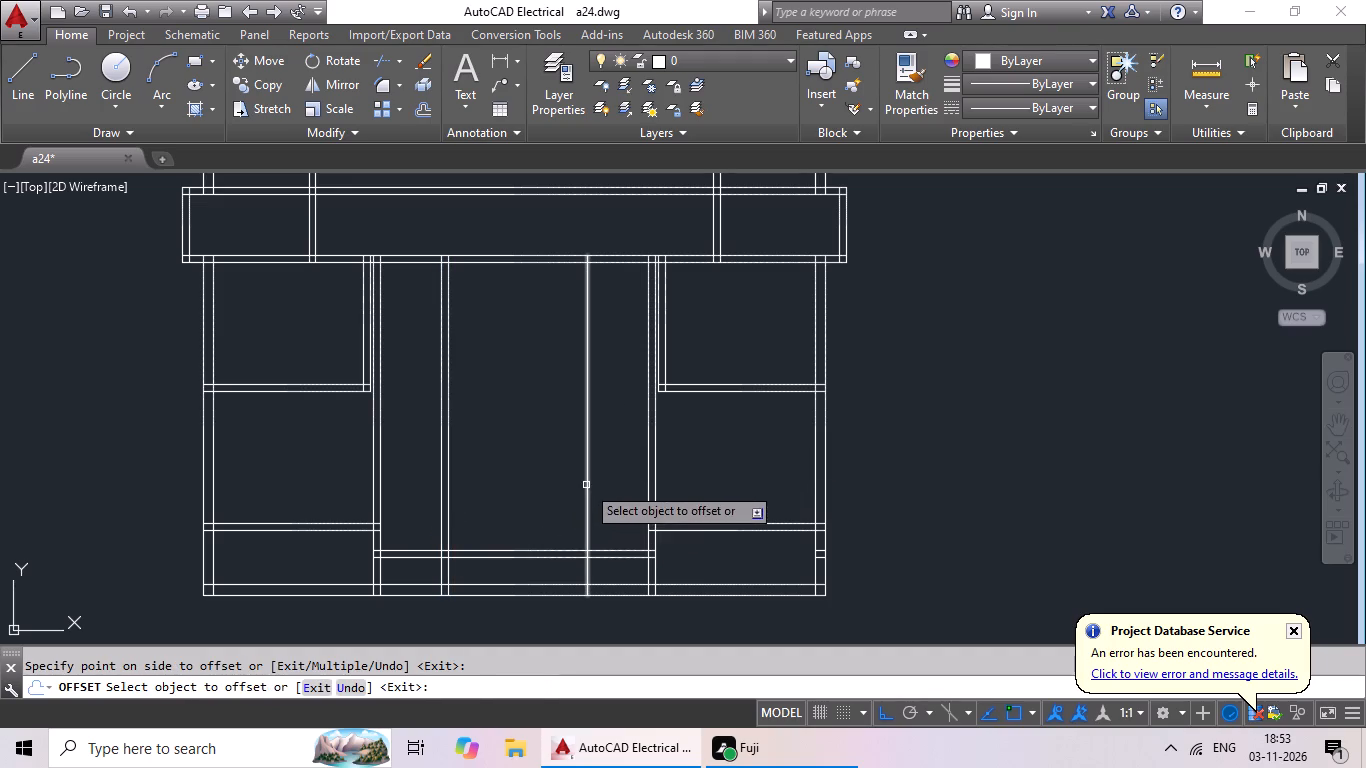
pyautogui.moveTo(586, 485); pyautogui.dragTo(553, 511)
pyautogui.click(553, 500)
pyautogui.moveTo(562, 481); pyautogui.dragTo(563, 480, button='middle')
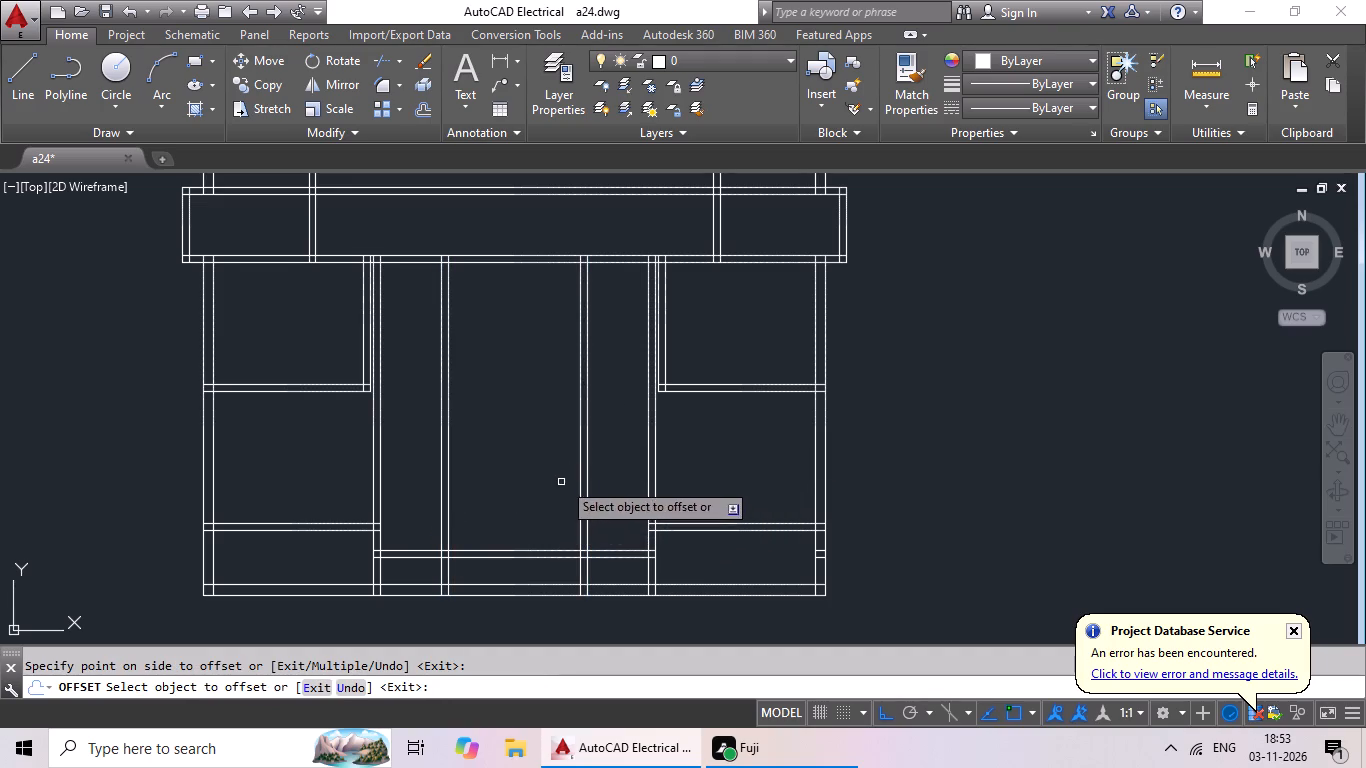
pyautogui.moveTo(563, 480); pyautogui.dragTo(632, 448, button='middle')
pyautogui.moveTo(609, 465); pyautogui.dragTo(581, 499, button='middle')
pyautogui.moveTo(581, 500); pyautogui.dragTo(603, 457, button='middle')
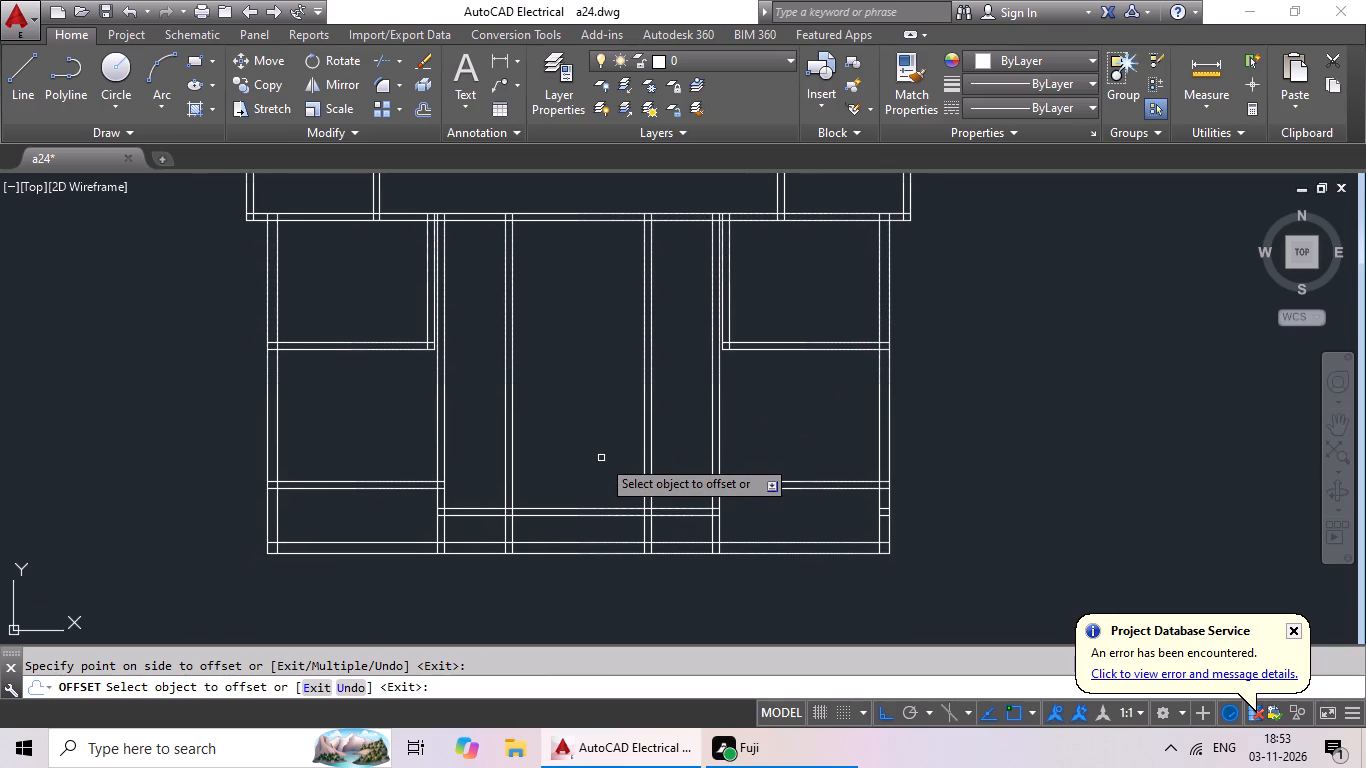
pyautogui.press('Escape')
pyautogui.press('Escape')
pyautogui.press('Escape')
pyautogui.press('Escape')
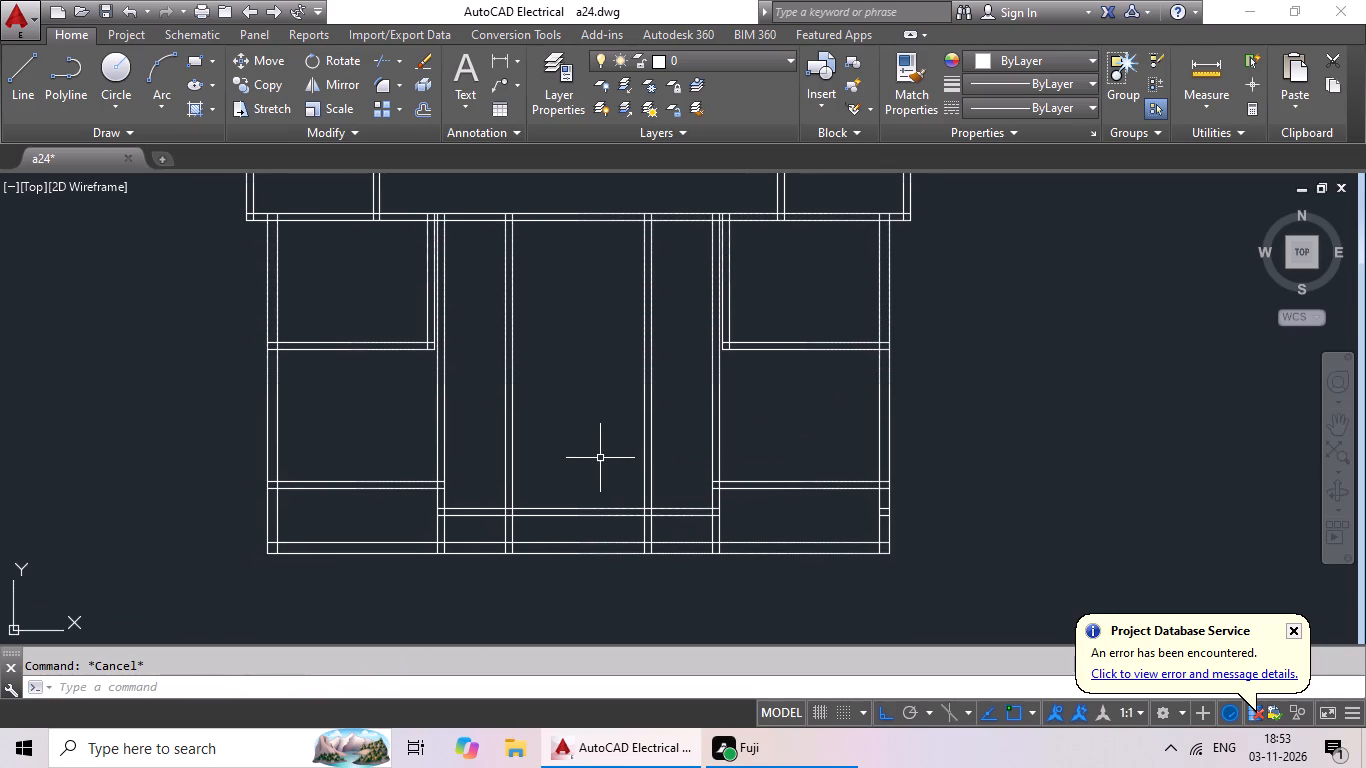
# Trim both lines of the lowest horizontal partition between the two new inner vertical partitions.
pyautogui.write('tr')
pyautogui.press('space')
pyautogui.press('space')
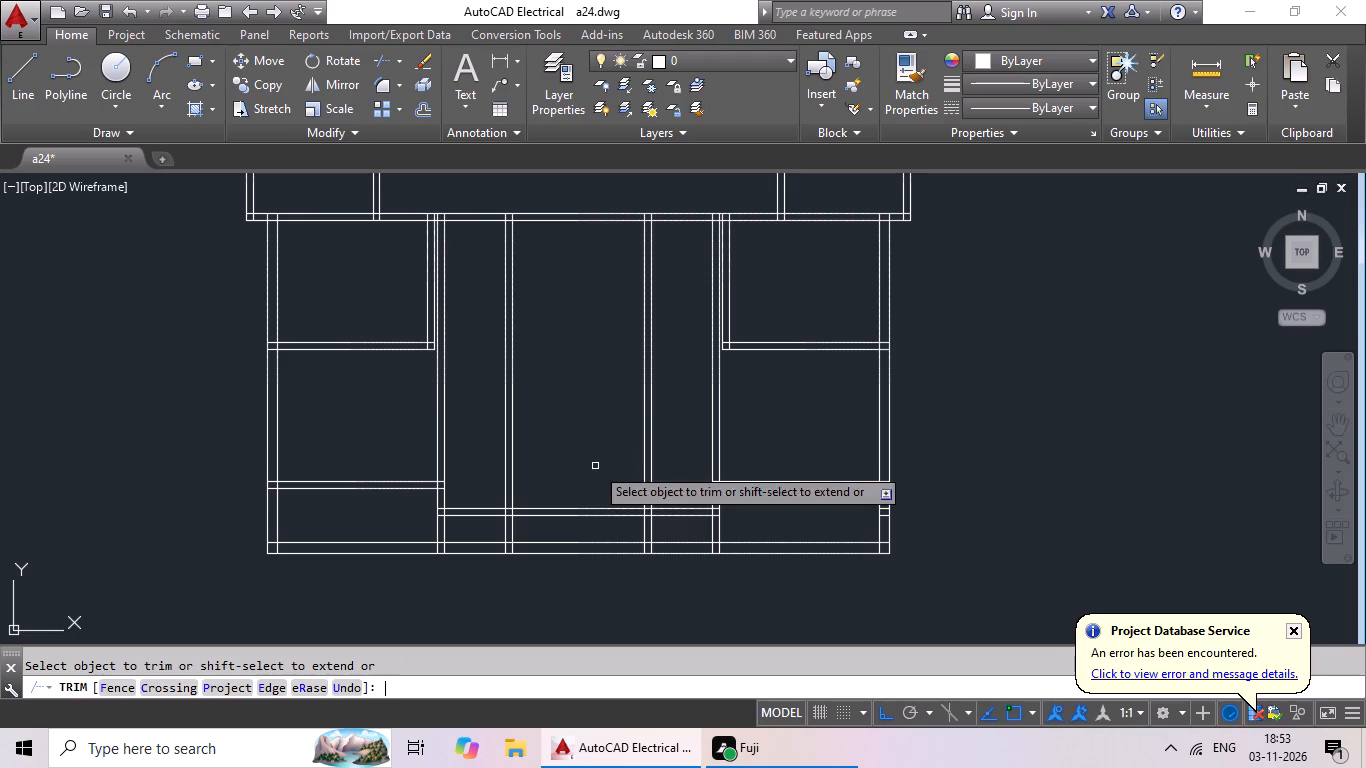
pyautogui.scroll(2, 557, 537)
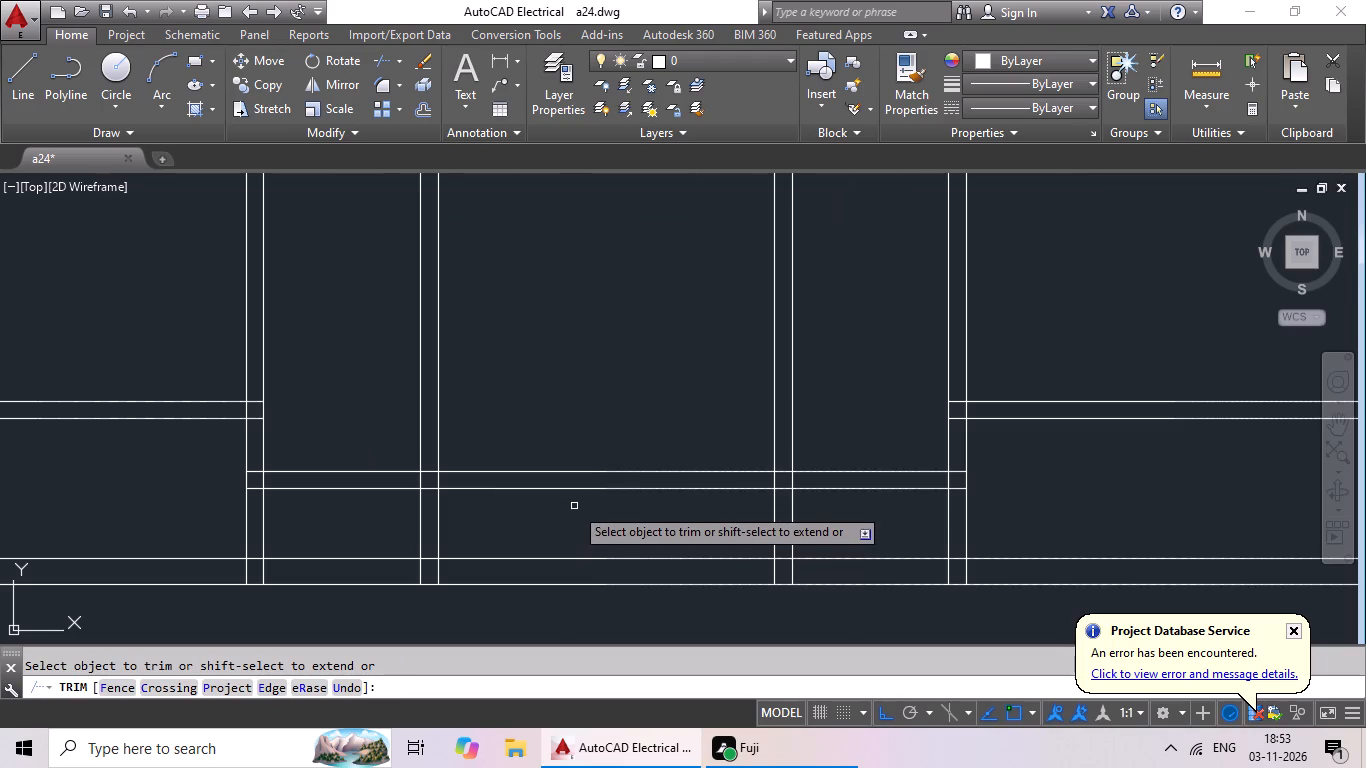
pyautogui.scroll(2, 568, 498)
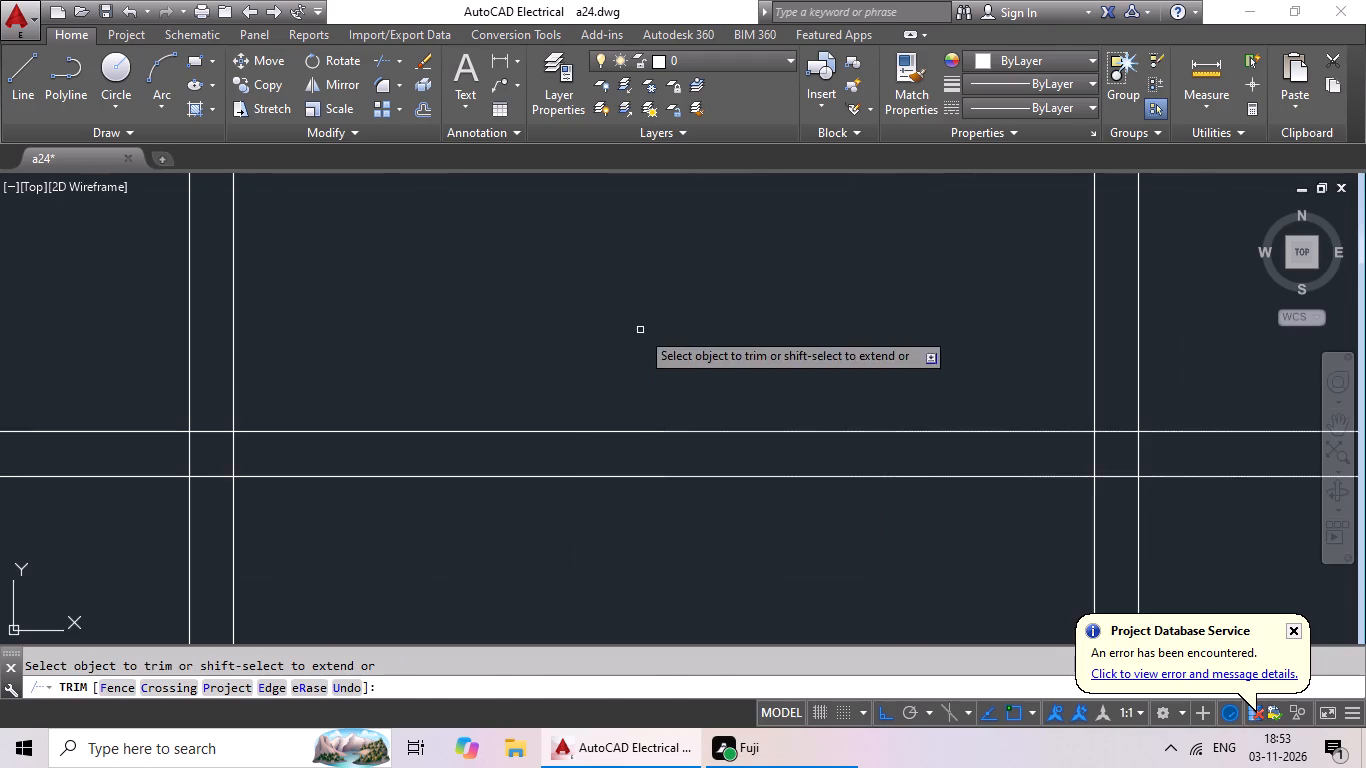
pyautogui.moveTo(640, 330); pyautogui.dragTo(546, 641)
pyautogui.click(575, 584)
pyautogui.scroll(-4, 585, 568)
pyautogui.moveTo(616, 517); pyautogui.dragTo(516, 571, button='middle')
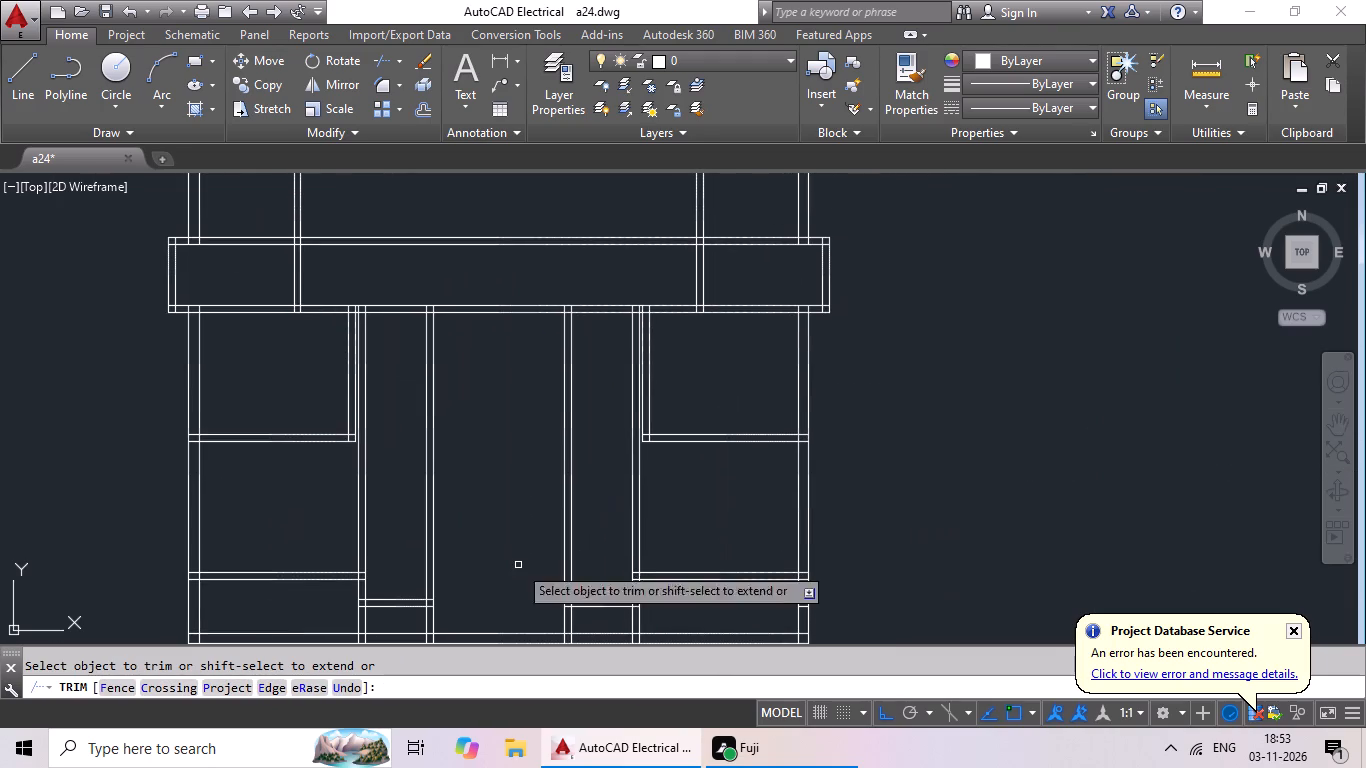
pyautogui.press('Escape')
pyautogui.press('Escape')
pyautogui.press('Escape')
pyautogui.press('Escape')
pyautogui.press('Escape')
pyautogui.press('Escape')
pyautogui.press('Escape')
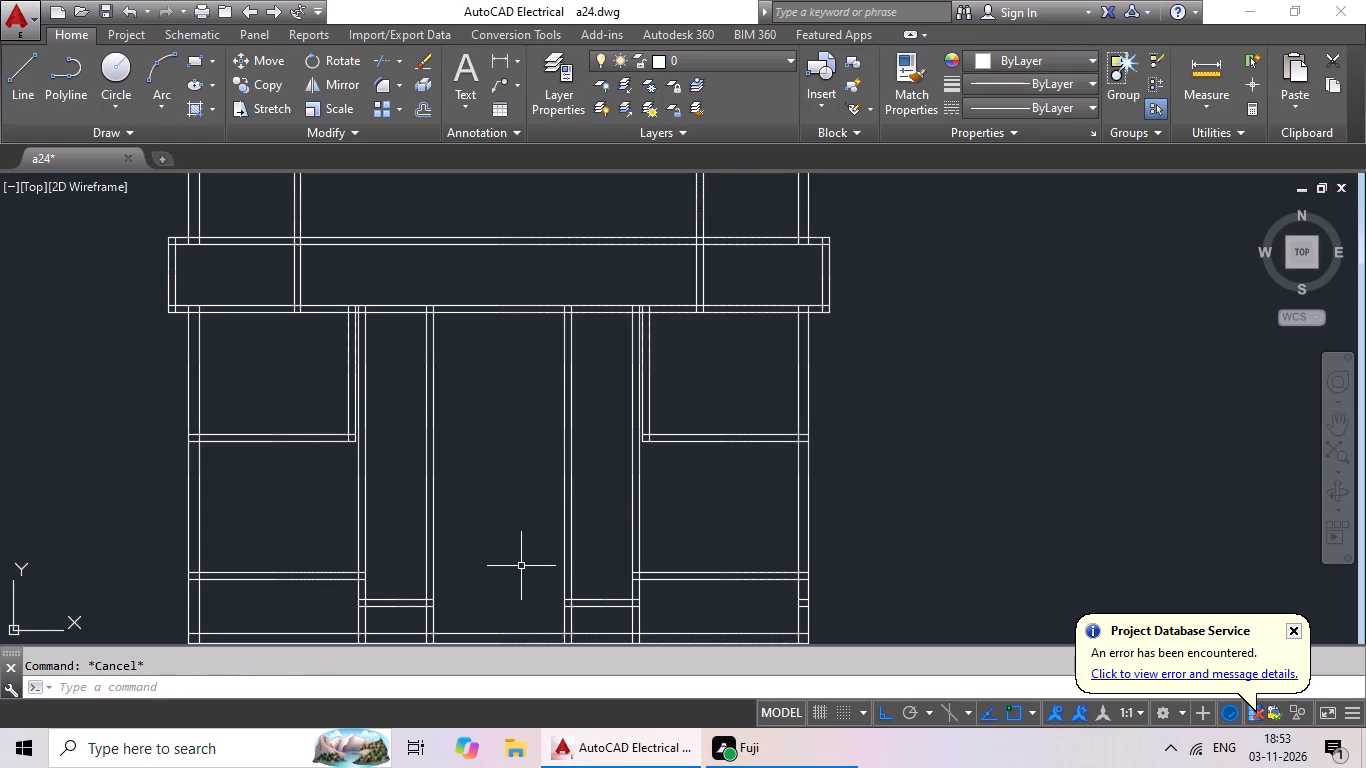
pyautogui.press('Escape')
# Offset the upper line of the lowest horizontal partition 7'6" upward in both narrow bays beside the central space.
pyautogui.press('o')
pyautogui.press('Return')
pyautogui.write("7'6")
pyautogui.hotkey('shift', '"')
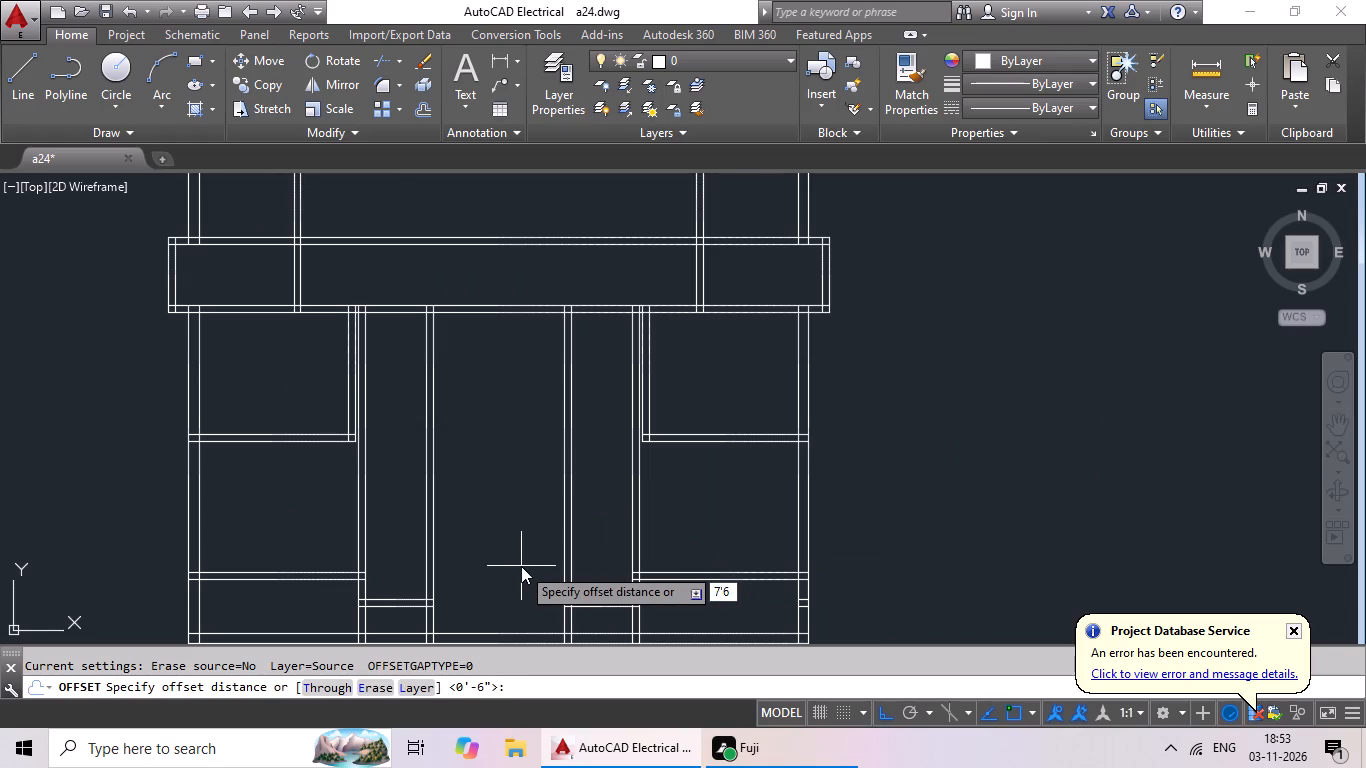
pyautogui.press('Return')
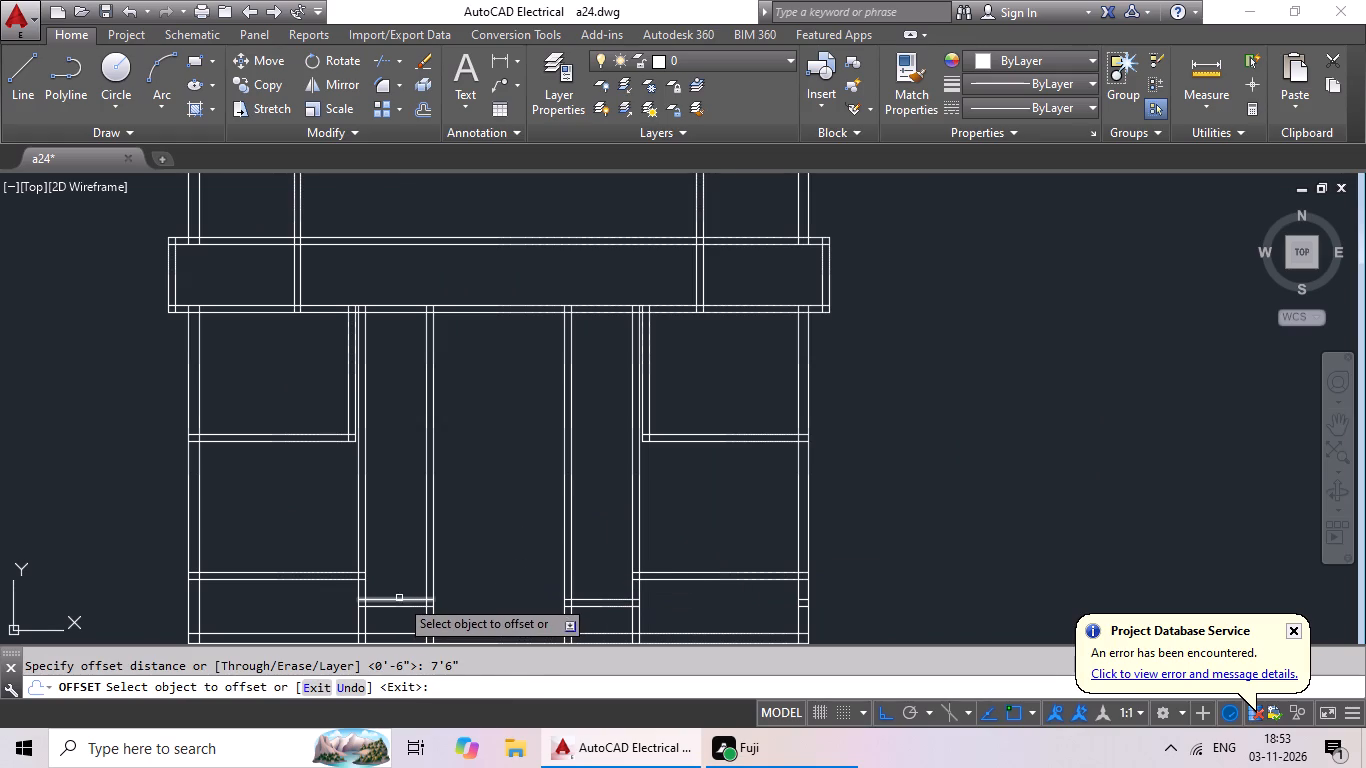
pyautogui.moveTo(399, 598); pyautogui.dragTo(412, 573)
pyautogui.click(426, 541)
pyautogui.scroll(-1, 514, 532)
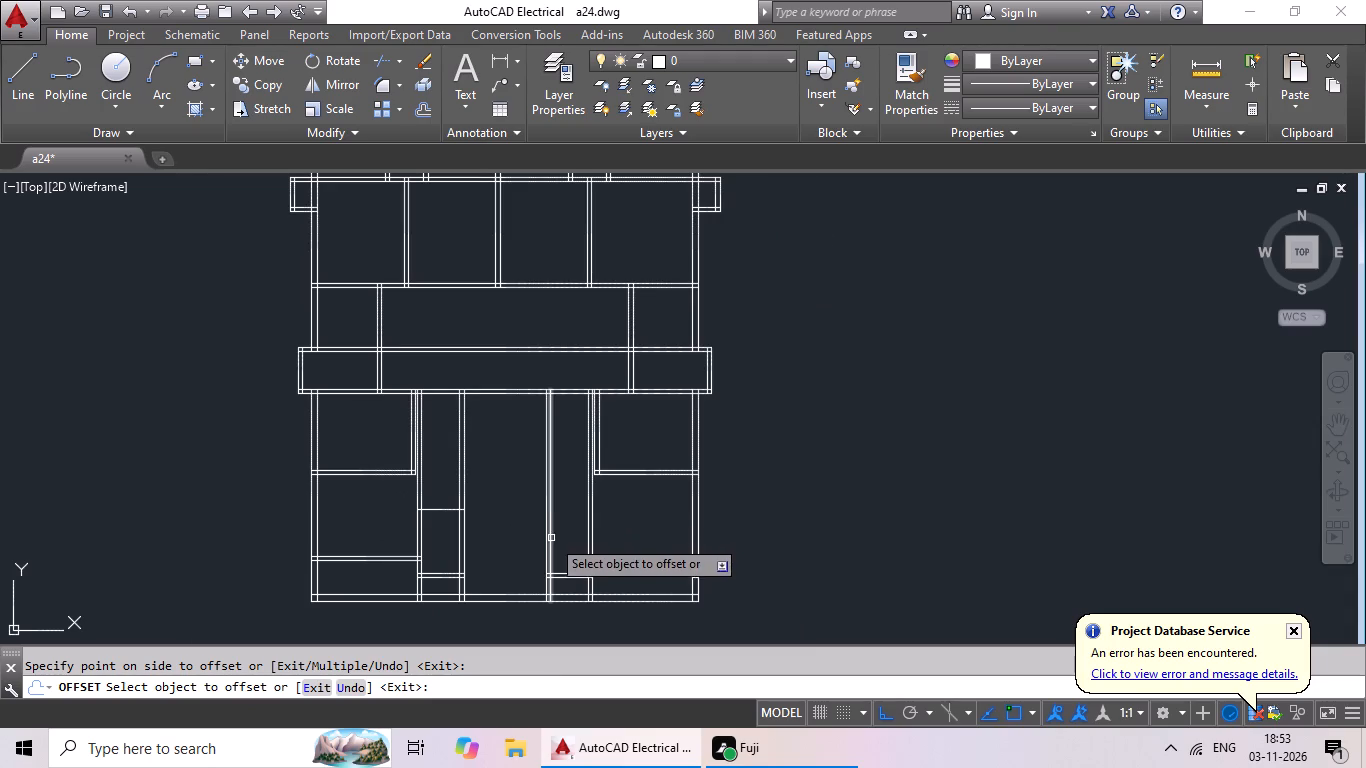
pyautogui.click(575, 574)
pyautogui.click(595, 530)
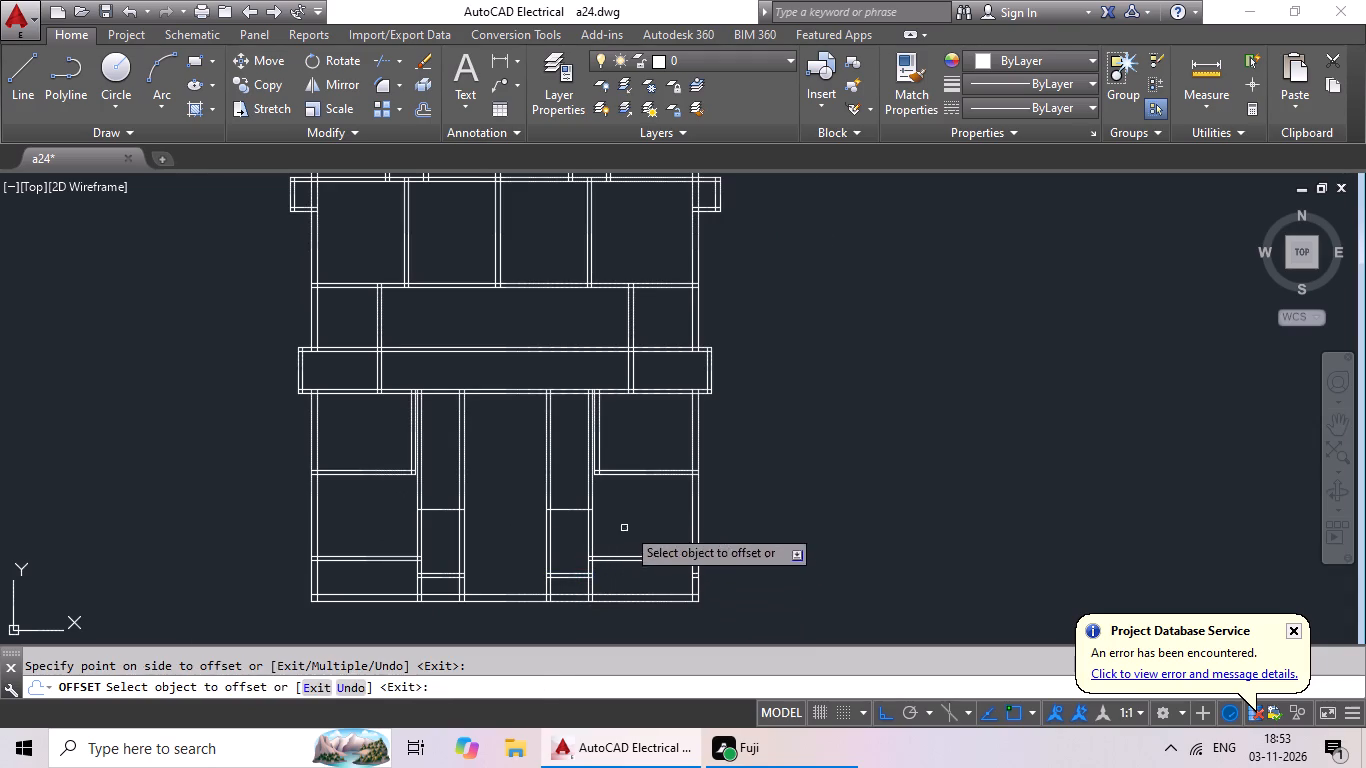
pyautogui.press('Escape')
pyautogui.press('Escape')
pyautogui.press('Escape')
# Offset the new horizontal line in each narrow bay 6" upward to form partitions.
pyautogui.press('o')
pyautogui.press('Return')
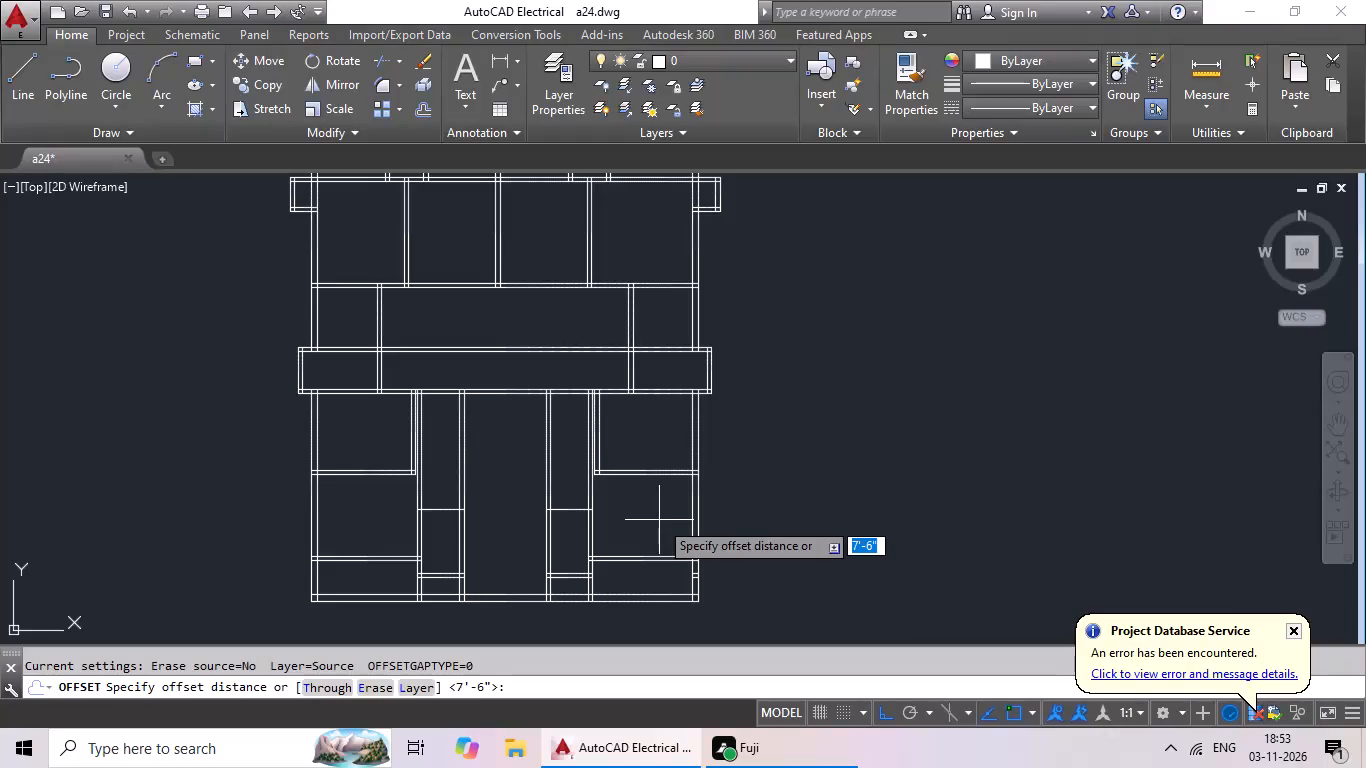
pyautogui.write('6"')
pyautogui.press('Return')
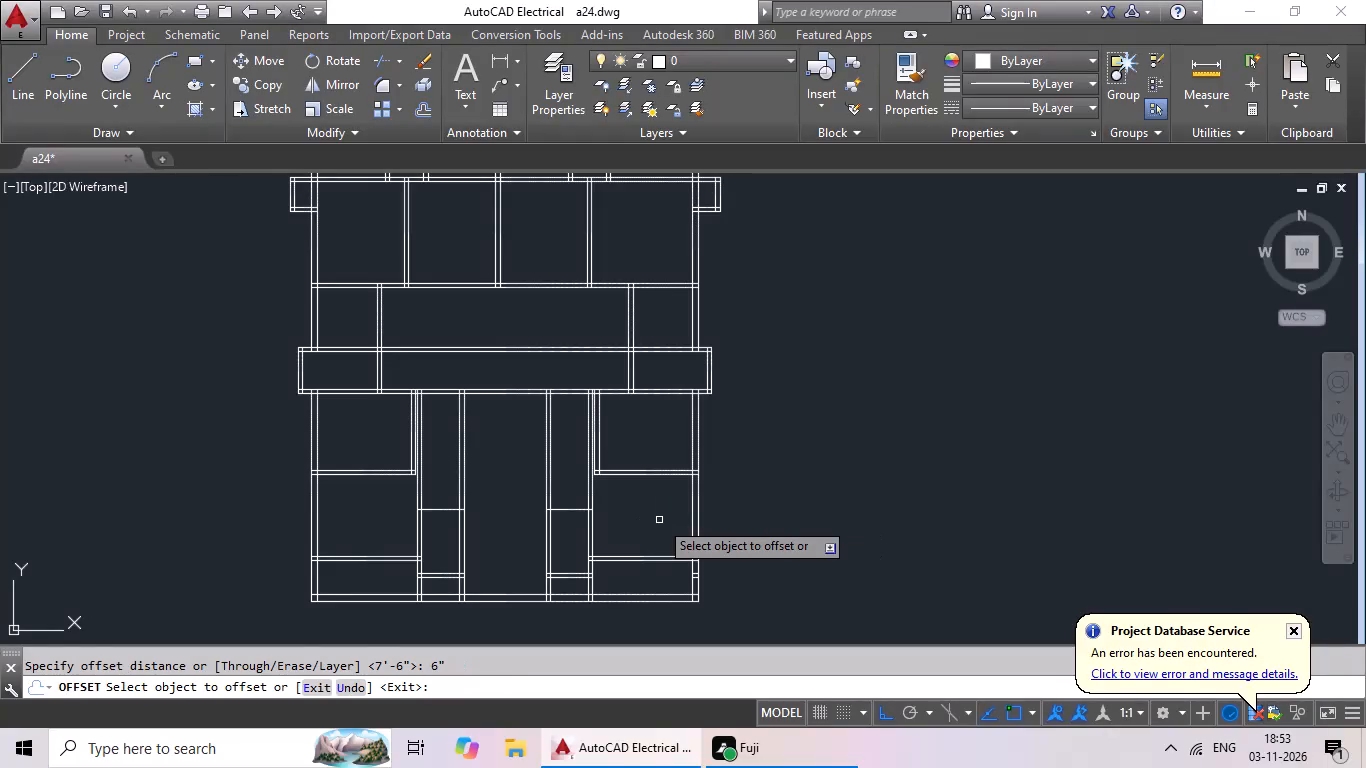
pyautogui.moveTo(557, 510); pyautogui.dragTo(564, 501)
pyautogui.click(569, 489)
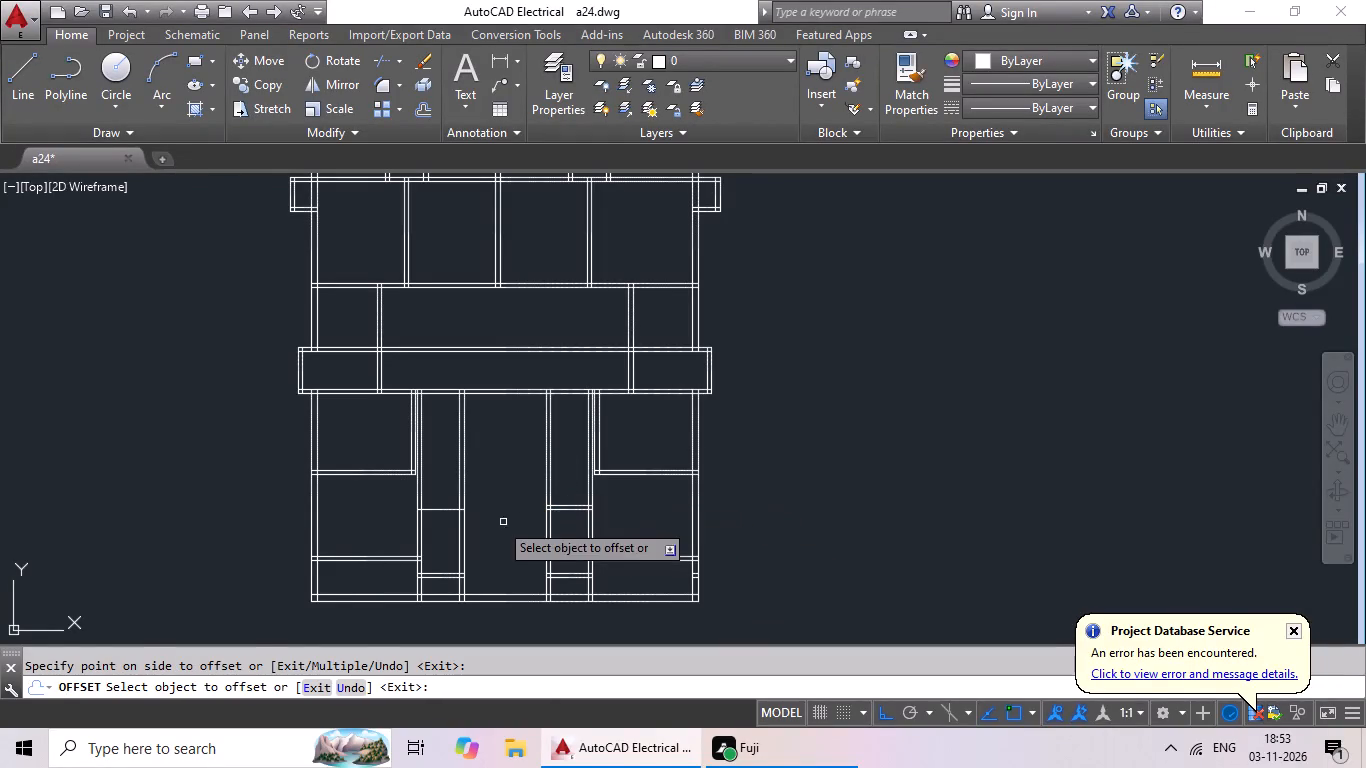
pyautogui.click(456, 513)
pyautogui.click(452, 491)
pyautogui.moveTo(483, 485); pyautogui.dragTo(498, 522, button='middle')
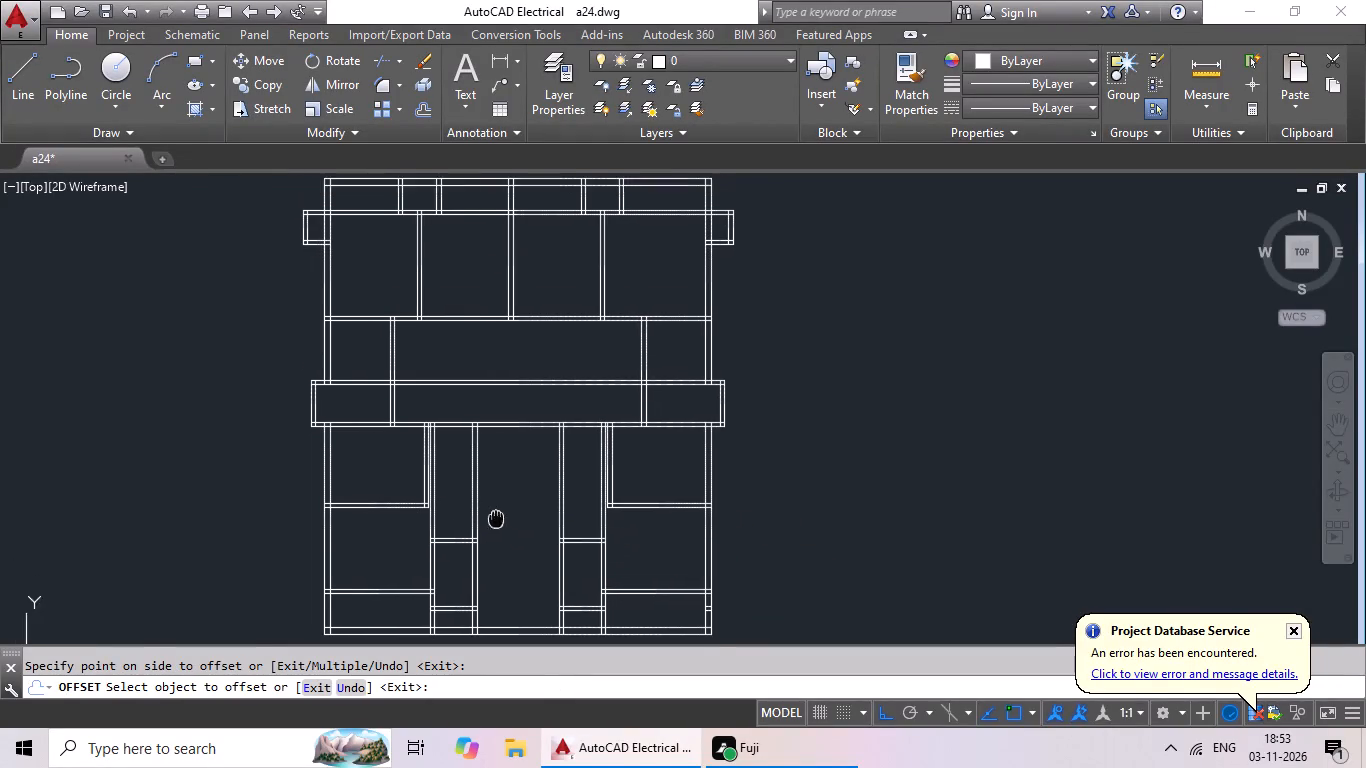
pyautogui.moveTo(498, 522); pyautogui.dragTo(503, 535, button='middle')
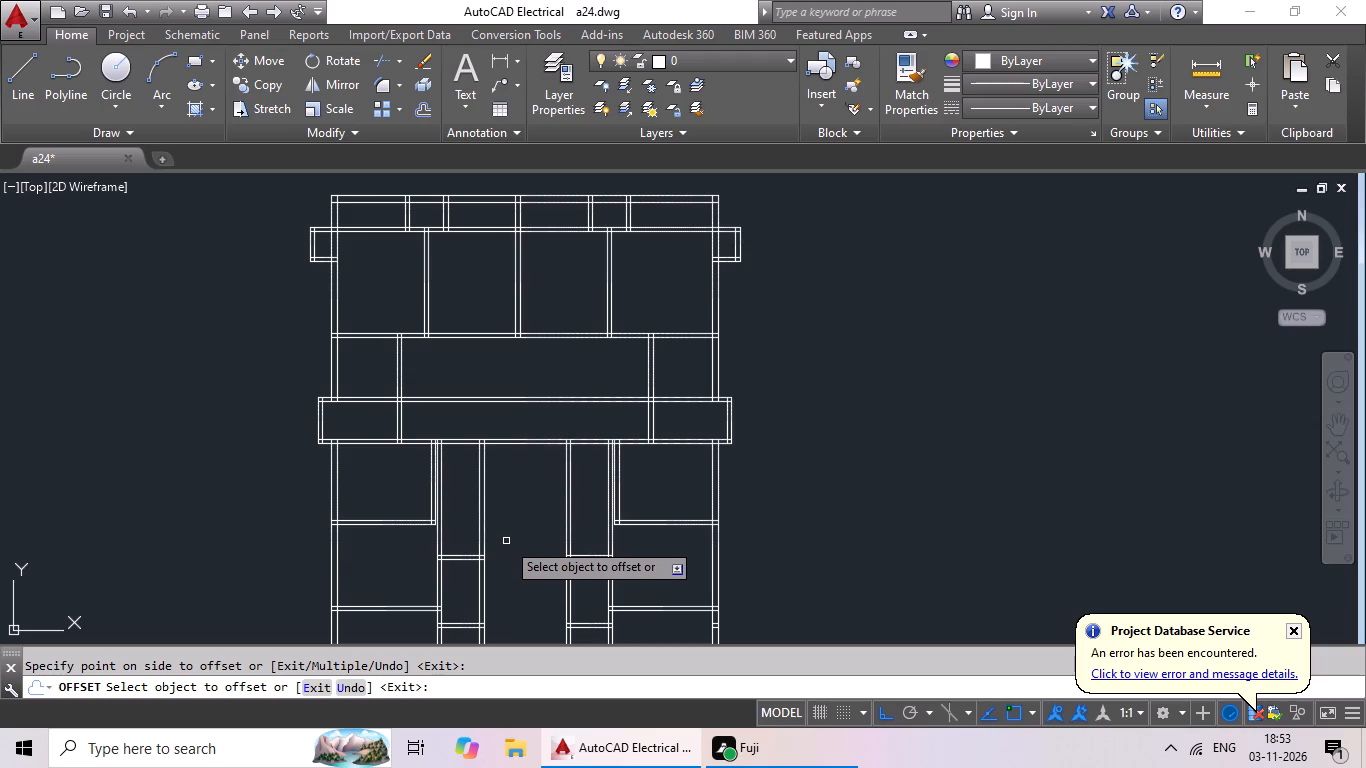
pyautogui.scroll(1, 505, 542)
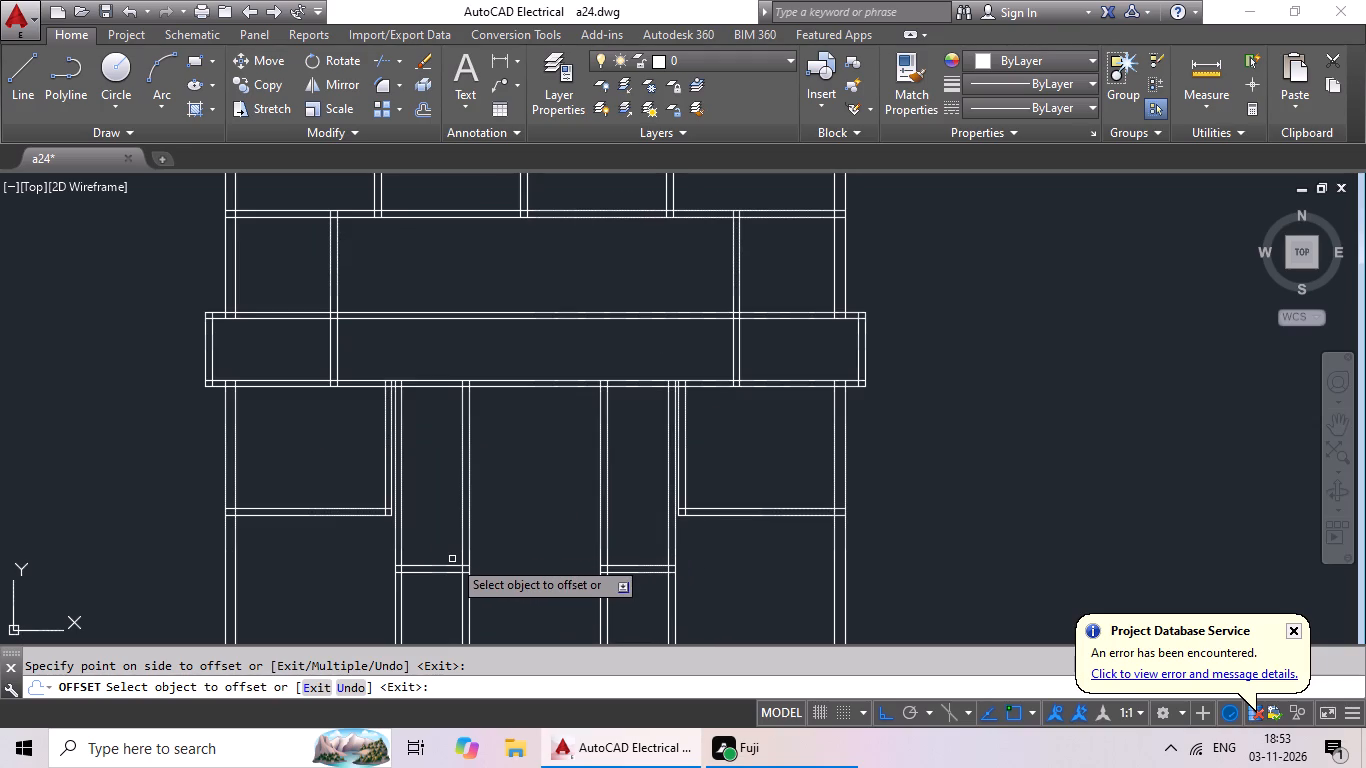
pyautogui.press('Escape')
pyautogui.press('Escape')
# Extend both lines of the left room's horizontal partition across the left narrow bay to the far line of the inner vertical partition.
pyautogui.press('e')
pyautogui.press('x')
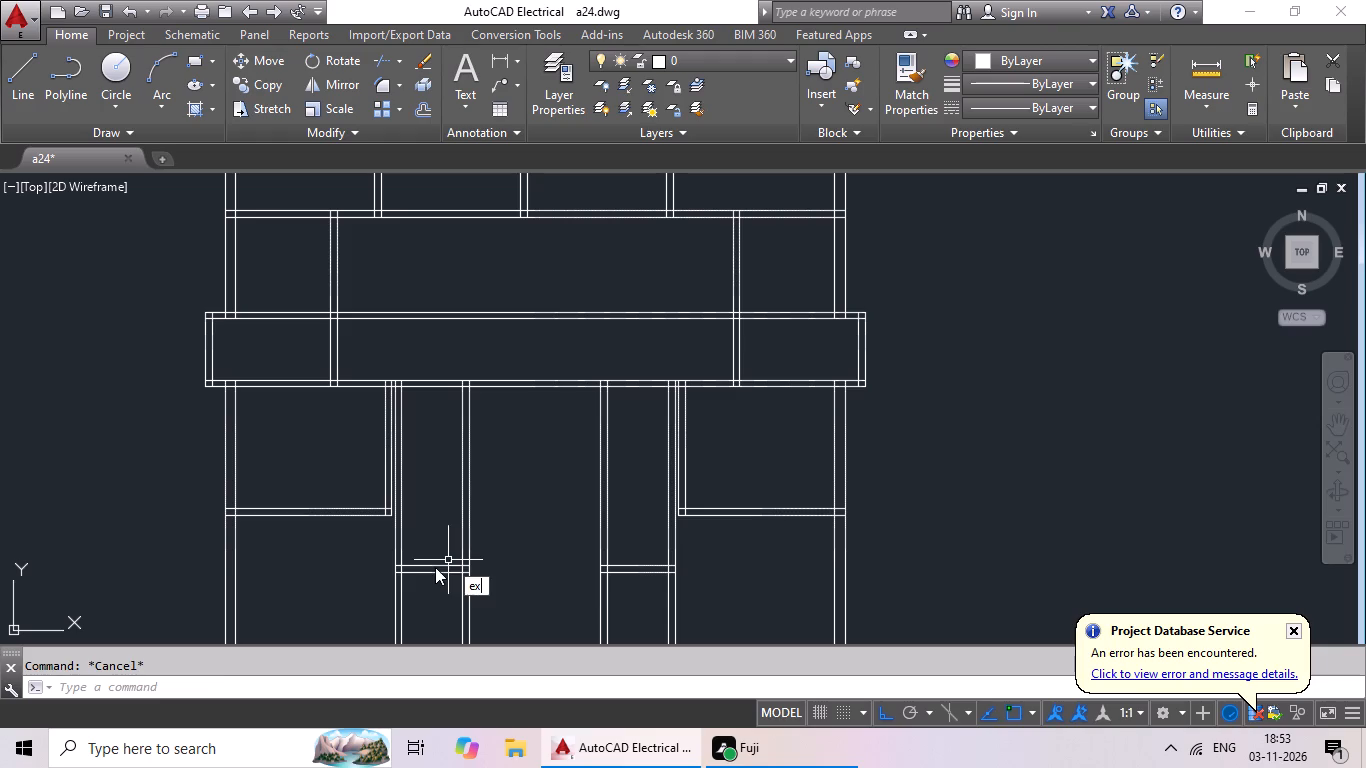
pyautogui.press('space')
pyautogui.press('space')
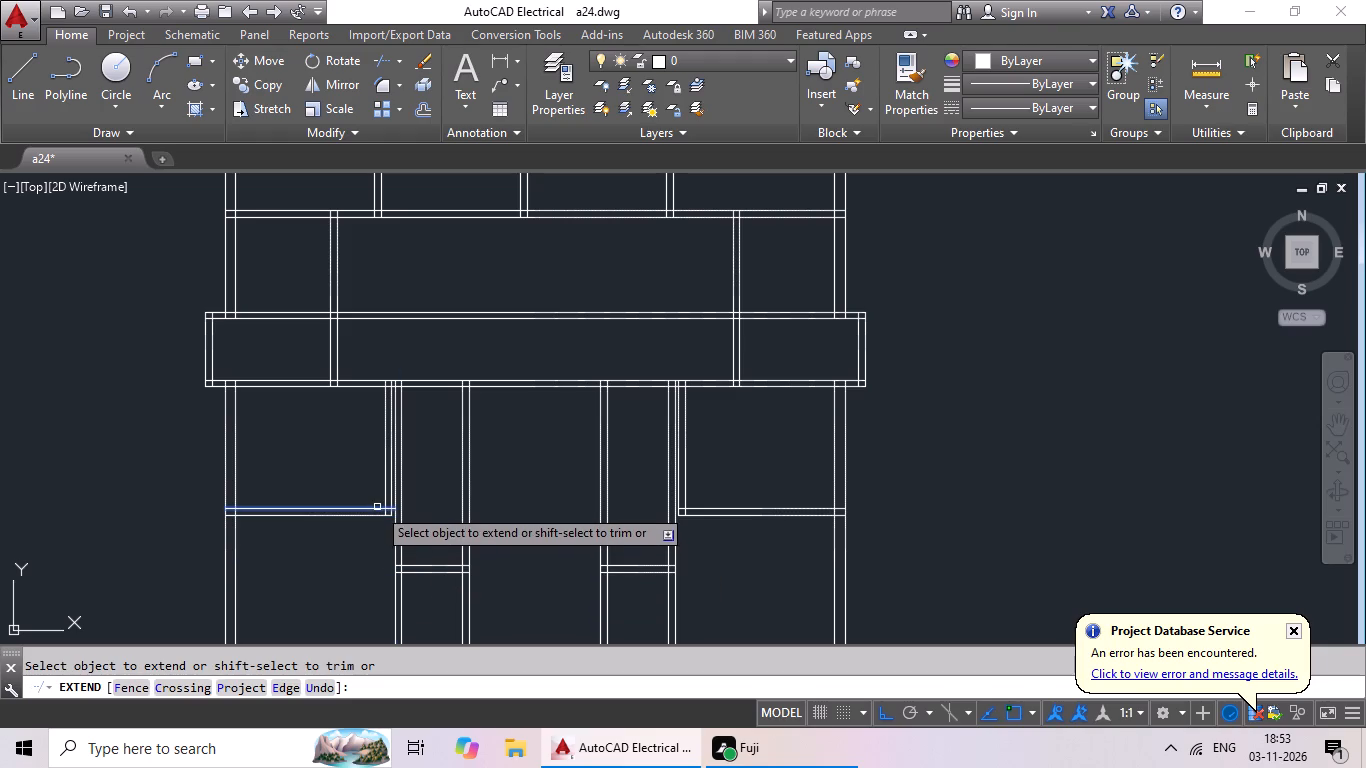
pyautogui.click(377, 506)
pyautogui.click(355, 532)
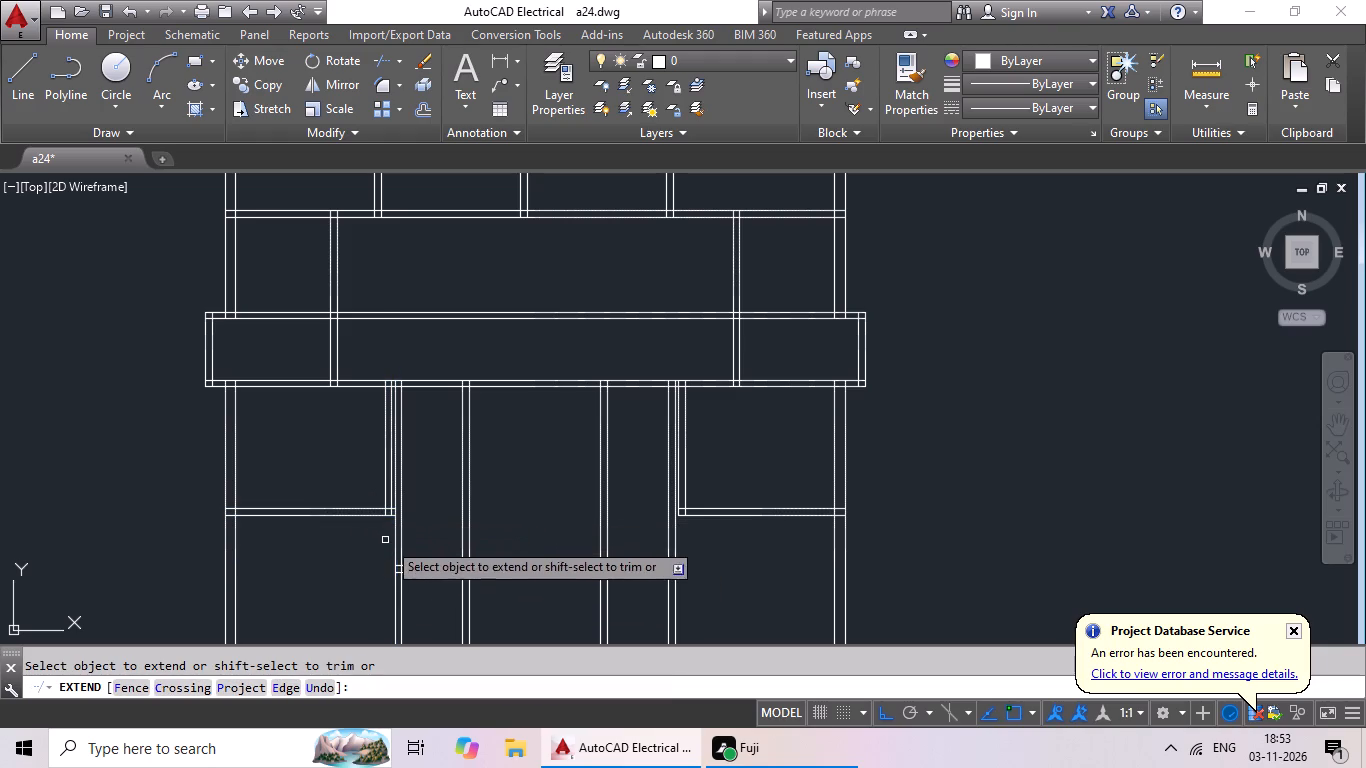
pyautogui.click(371, 509)
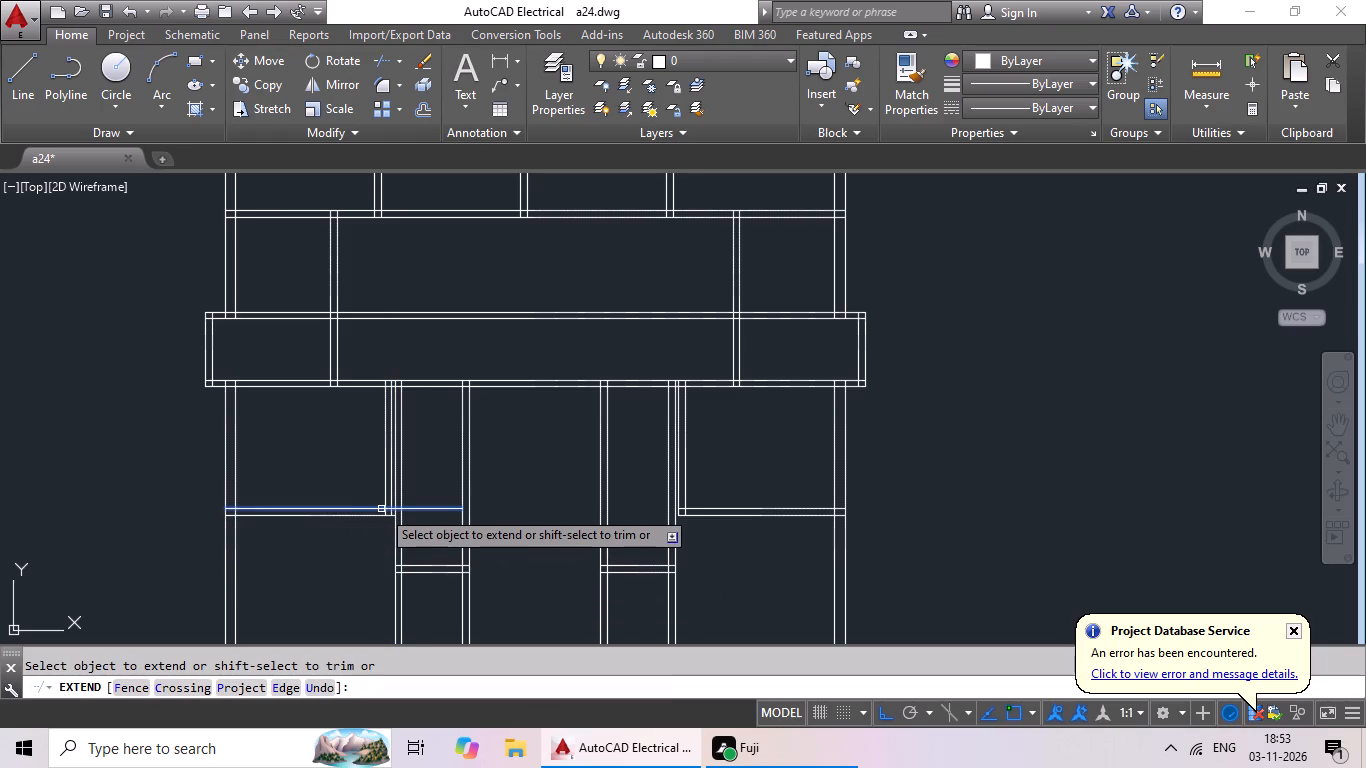
pyautogui.click(381, 509)
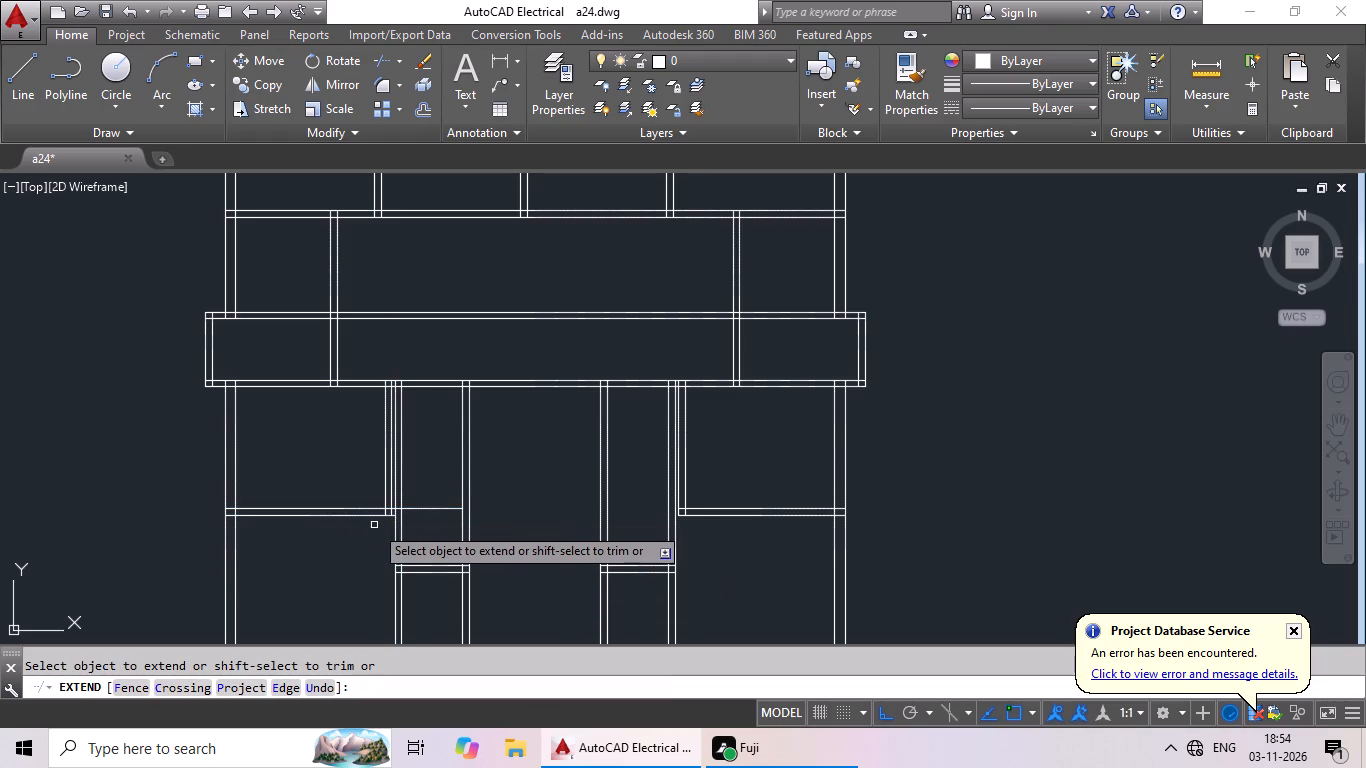
pyautogui.click(371, 517)
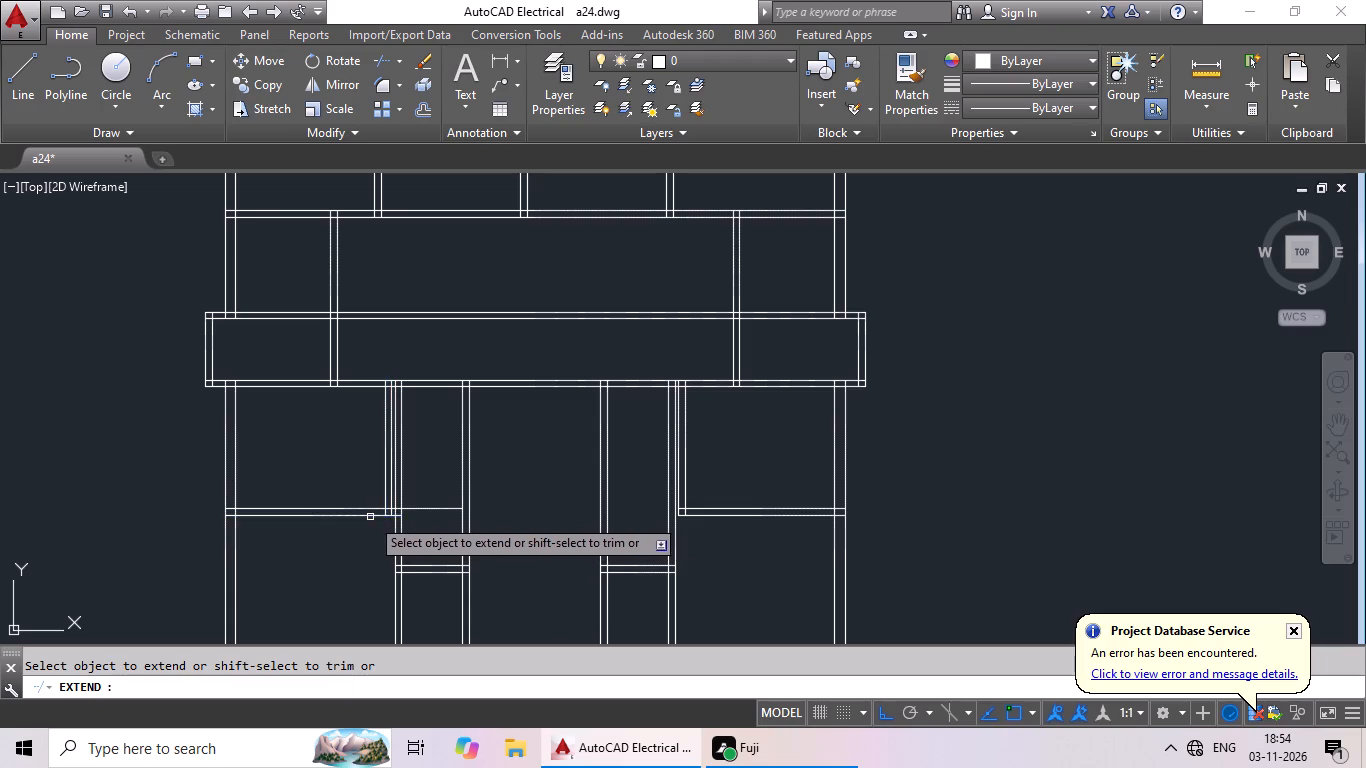
pyautogui.click(366, 516)
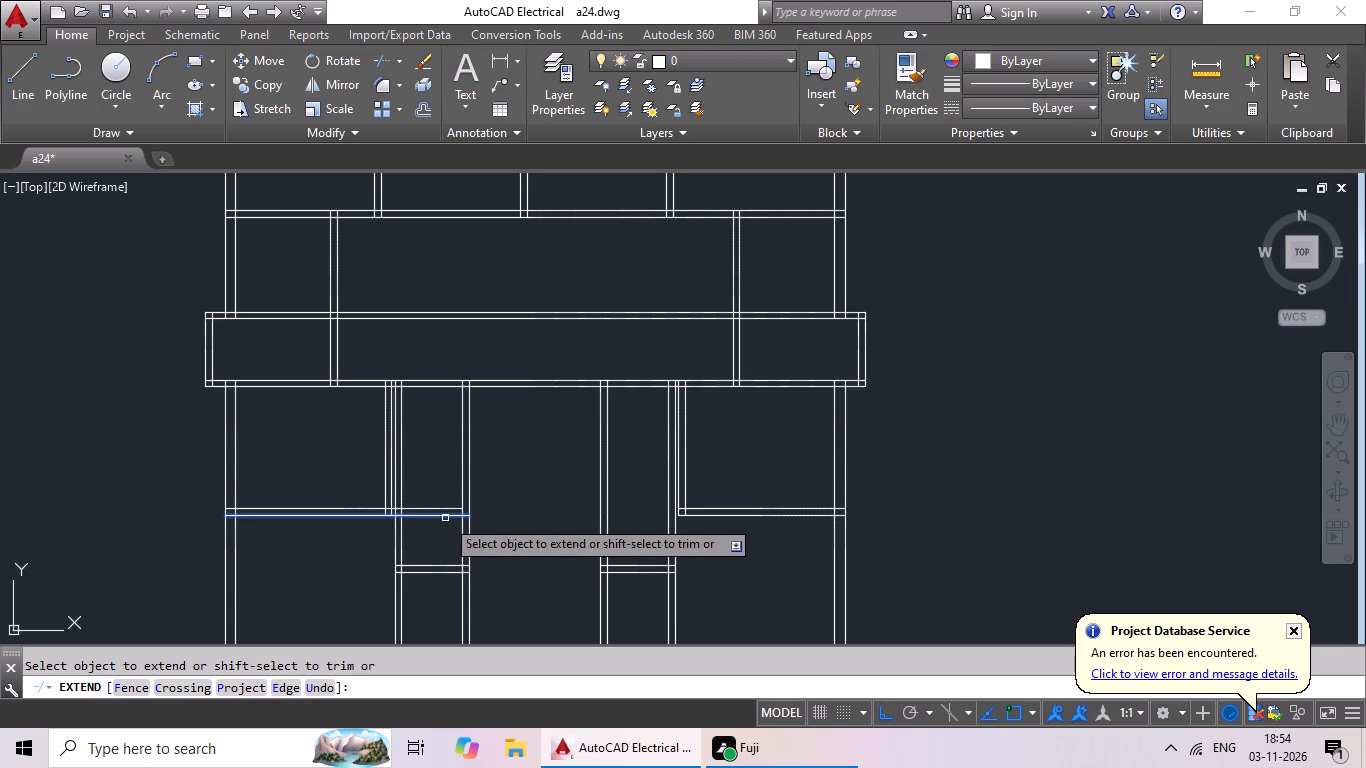
pyautogui.click(445, 518)
pyautogui.click(448, 506)
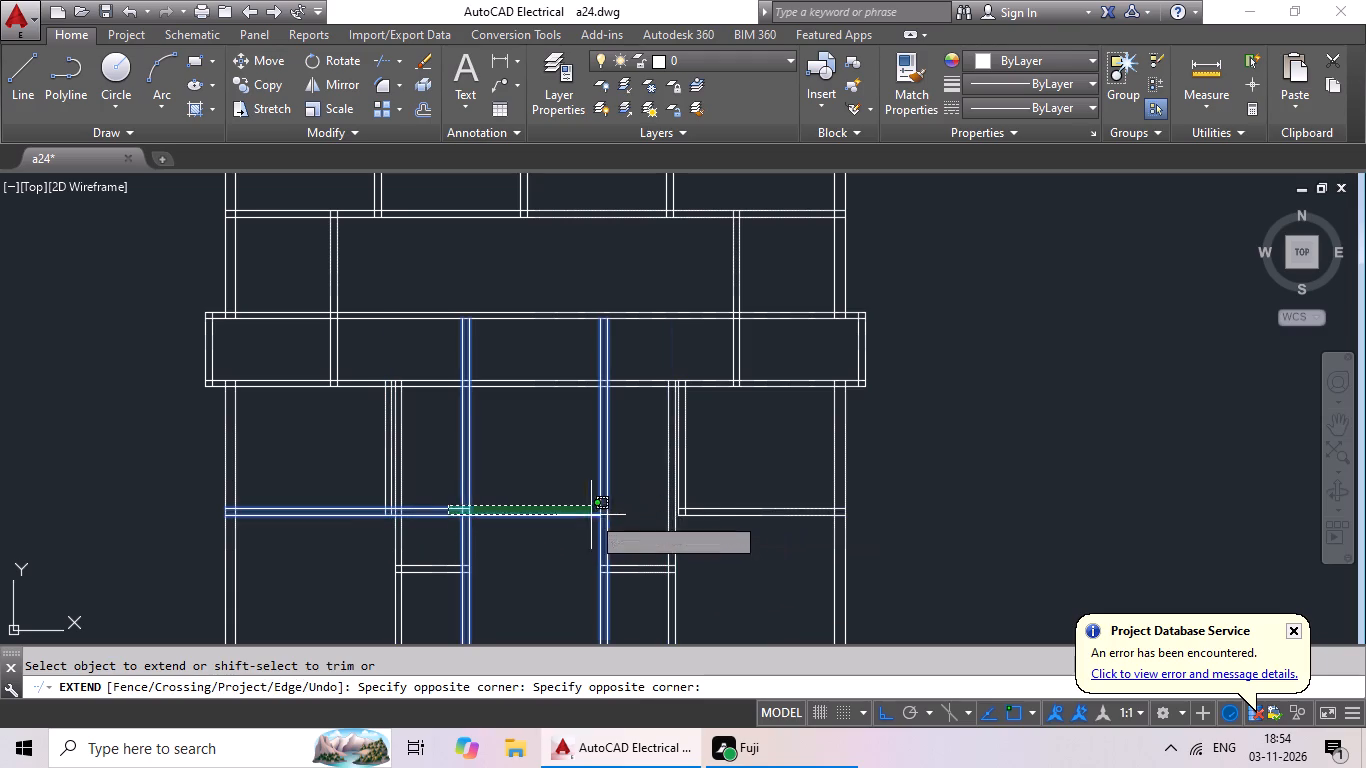
pyautogui.click(524, 484)
pyautogui.click(444, 511)
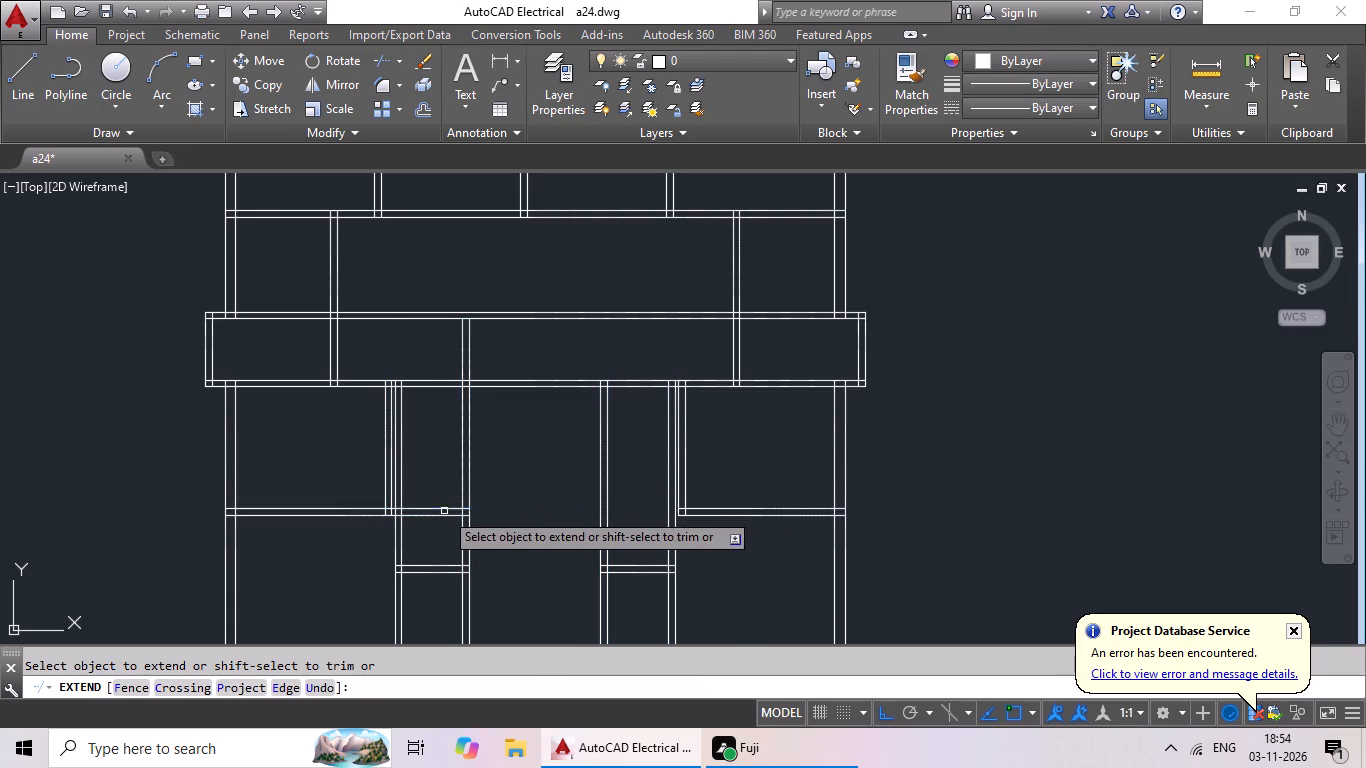
# Extend both lines of the right room's horizontal partition across the right narrow bay to the far line of the inner vertical partition.
pyautogui.click(699, 511)
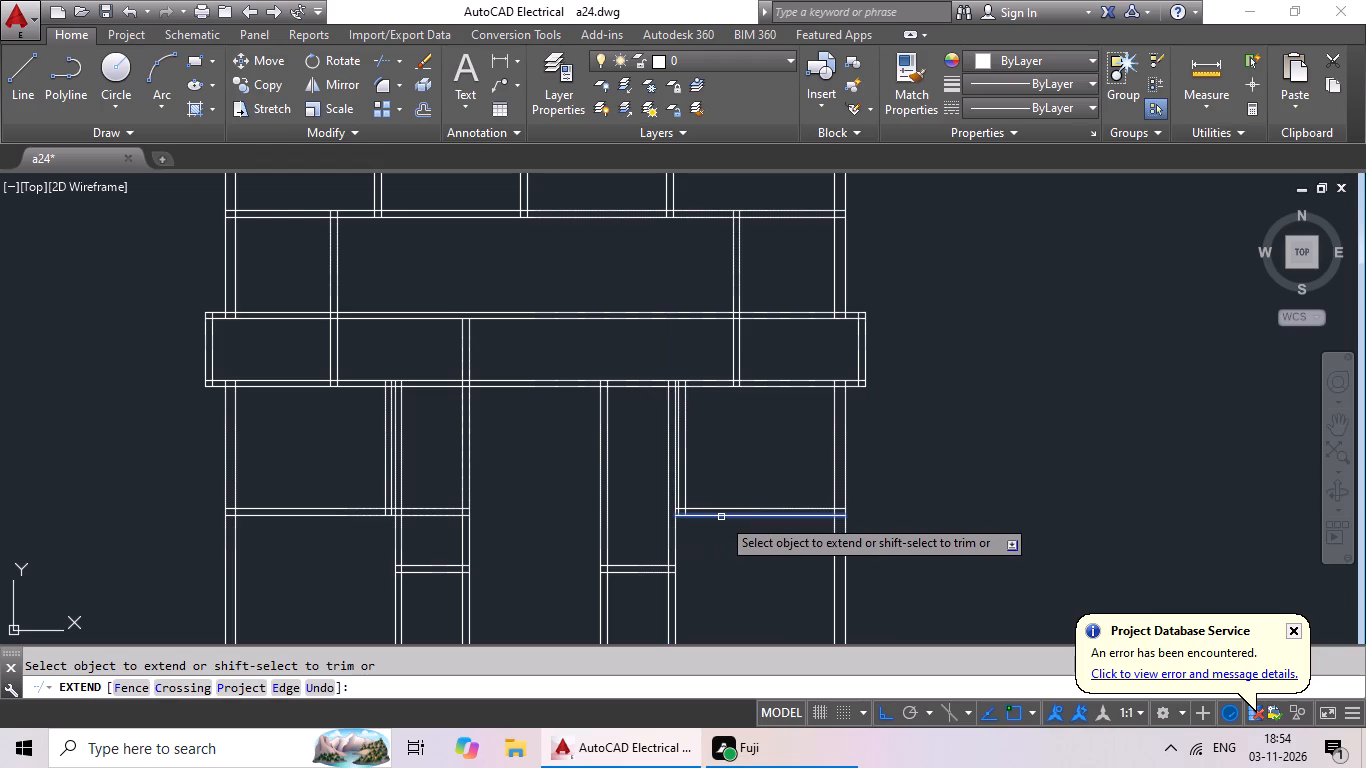
pyautogui.click(694, 516)
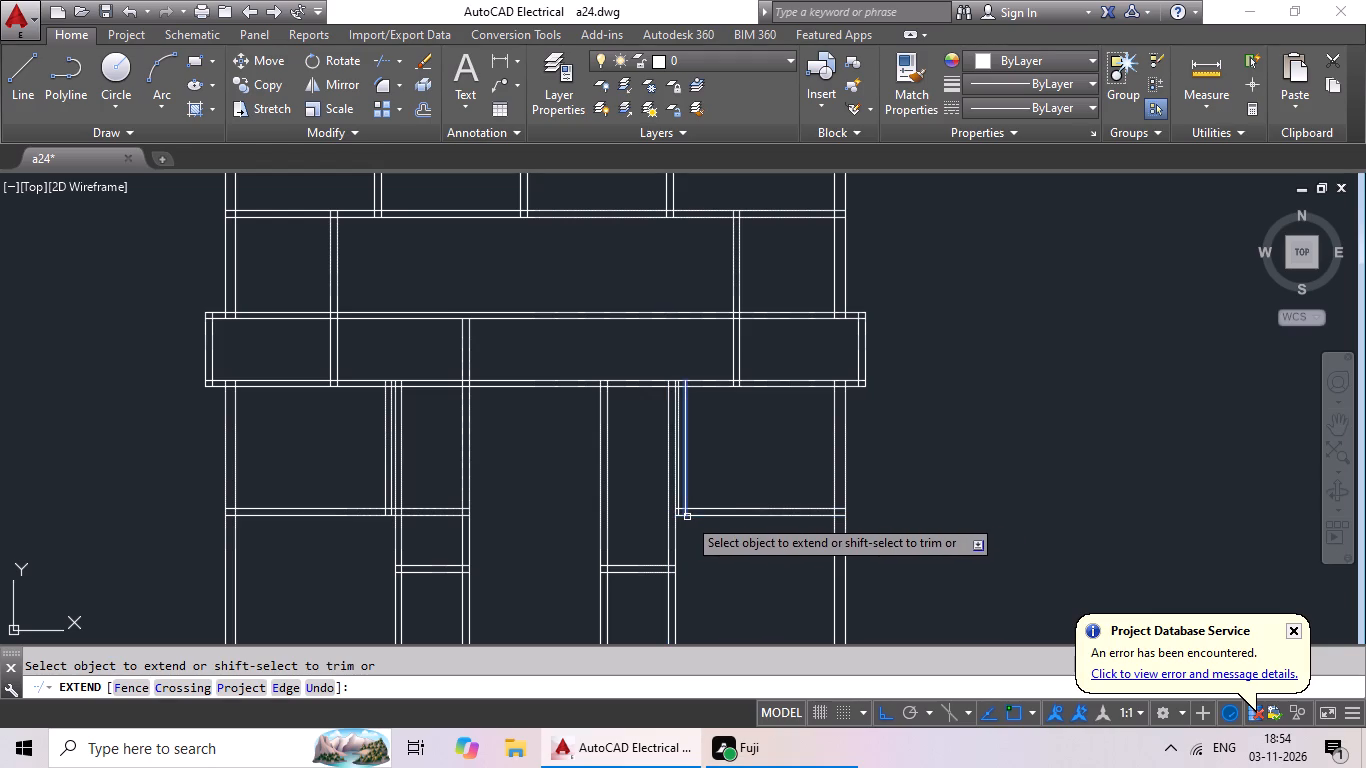
pyautogui.moveTo(704, 508); pyautogui.dragTo(693, 509)
pyautogui.click(693, 509)
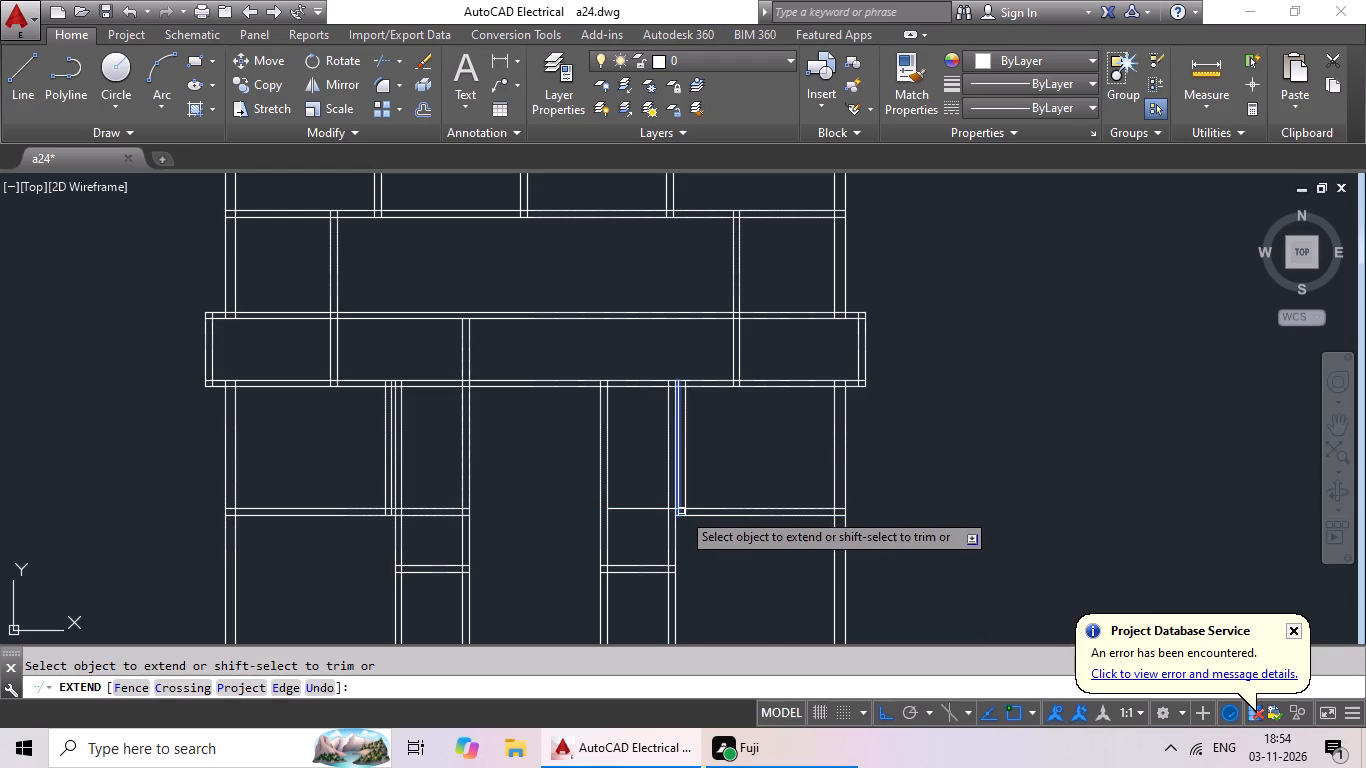
pyautogui.click(624, 510)
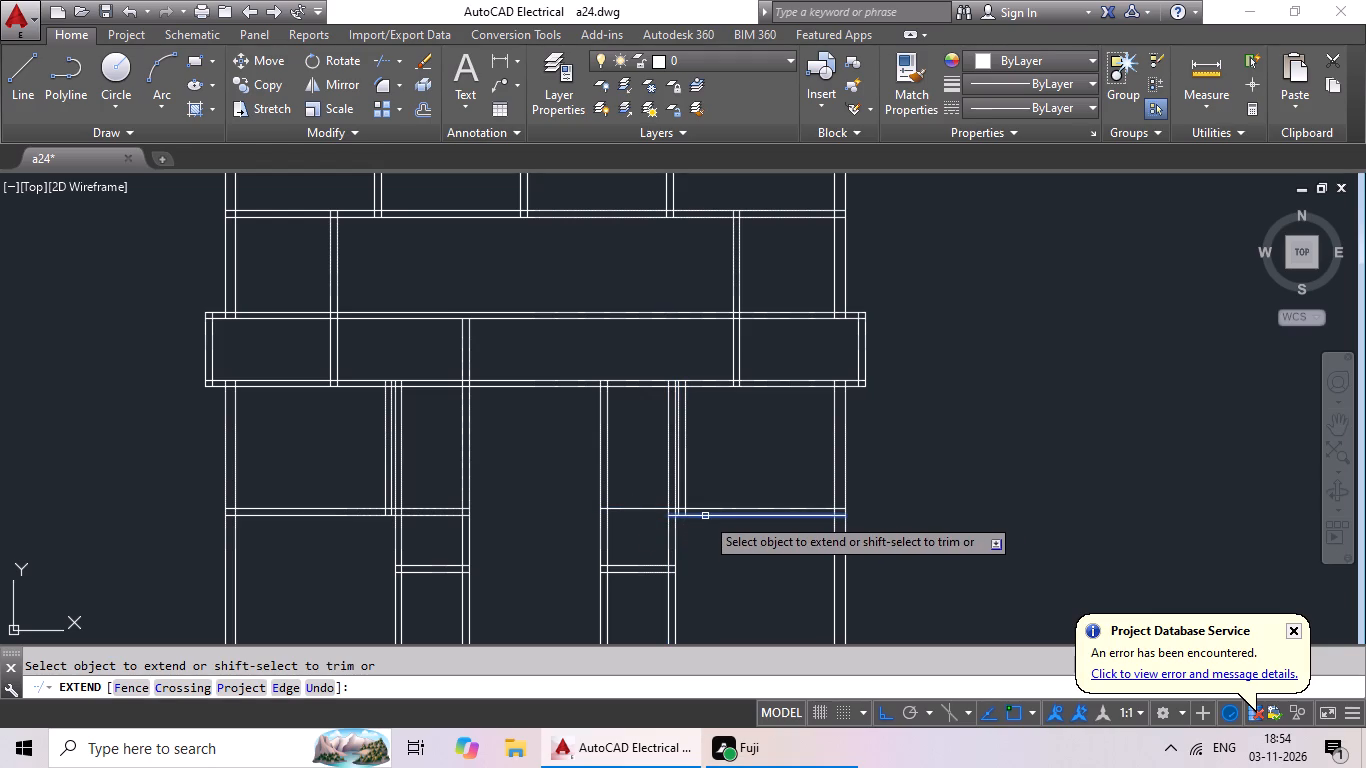
pyautogui.click(705, 515)
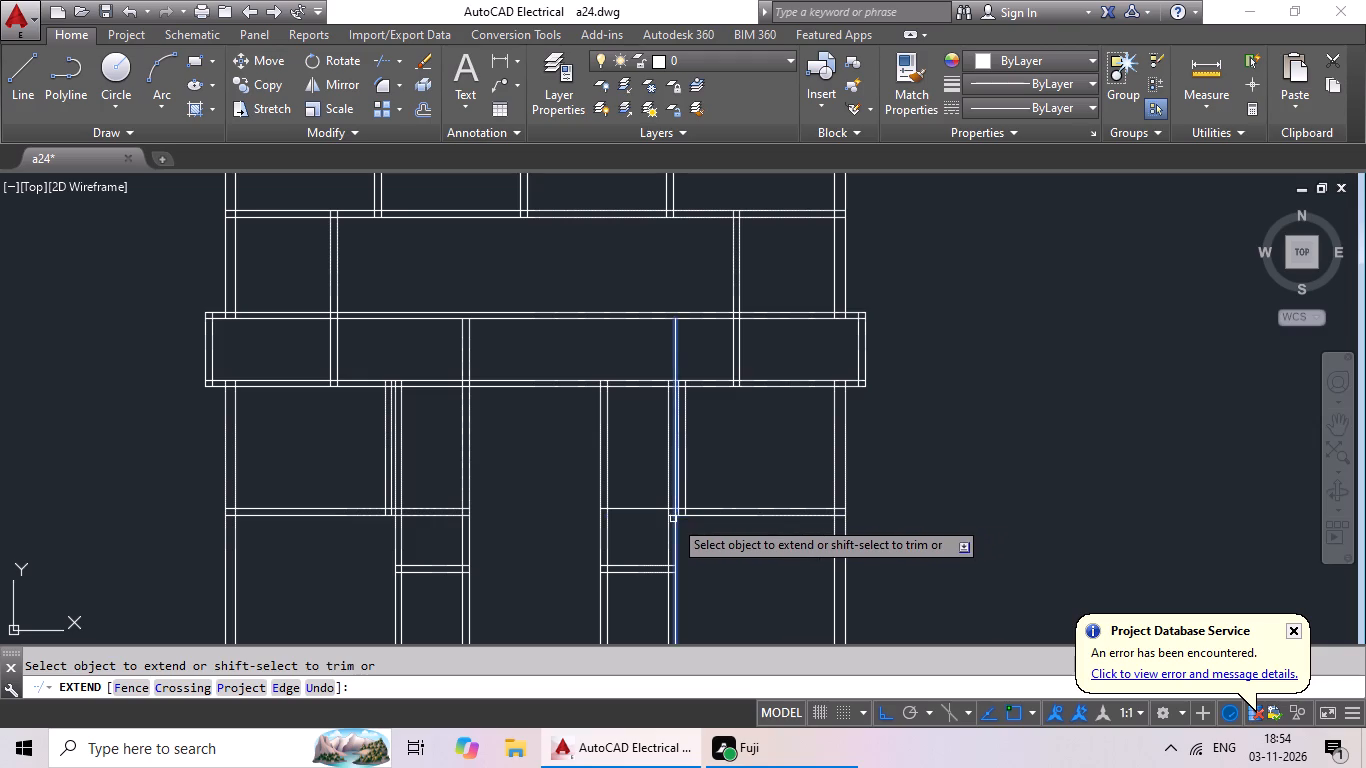
pyautogui.click(696, 517)
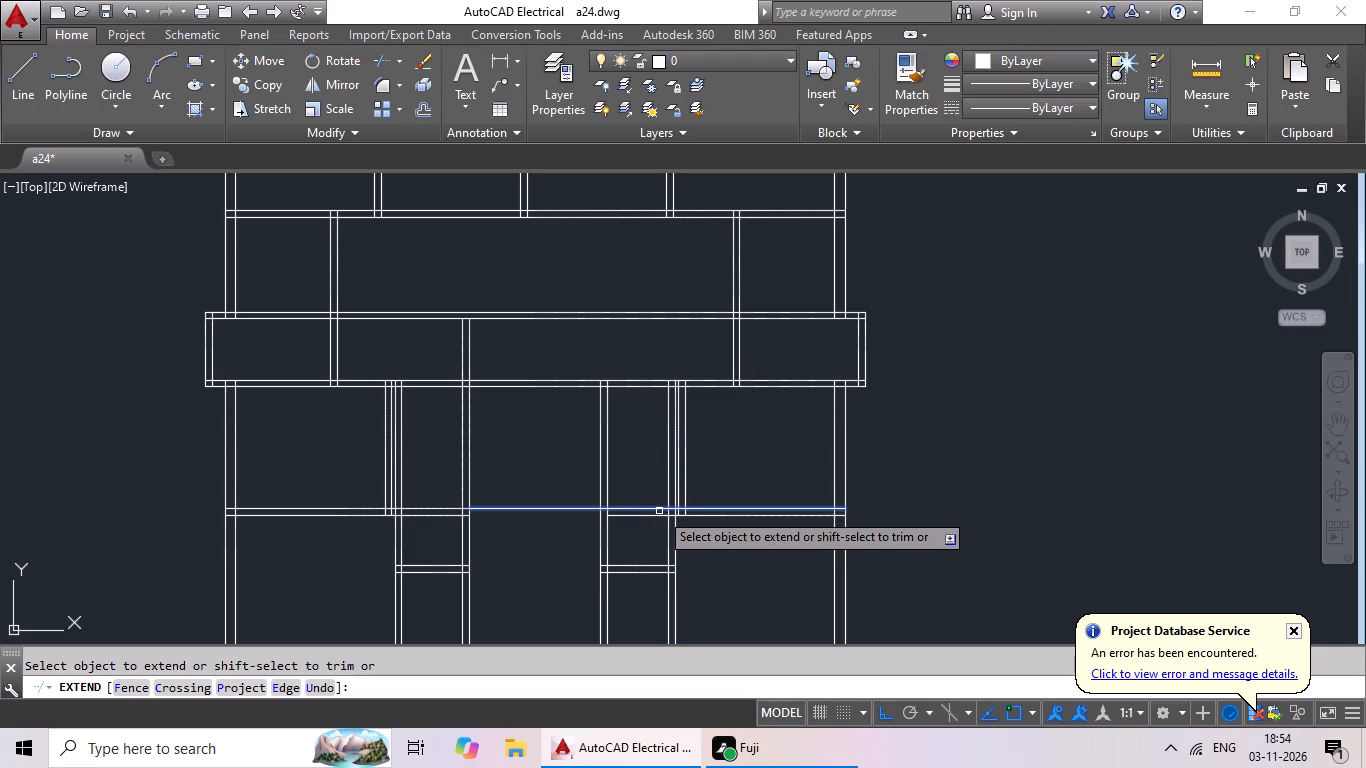
pyautogui.click(647, 515)
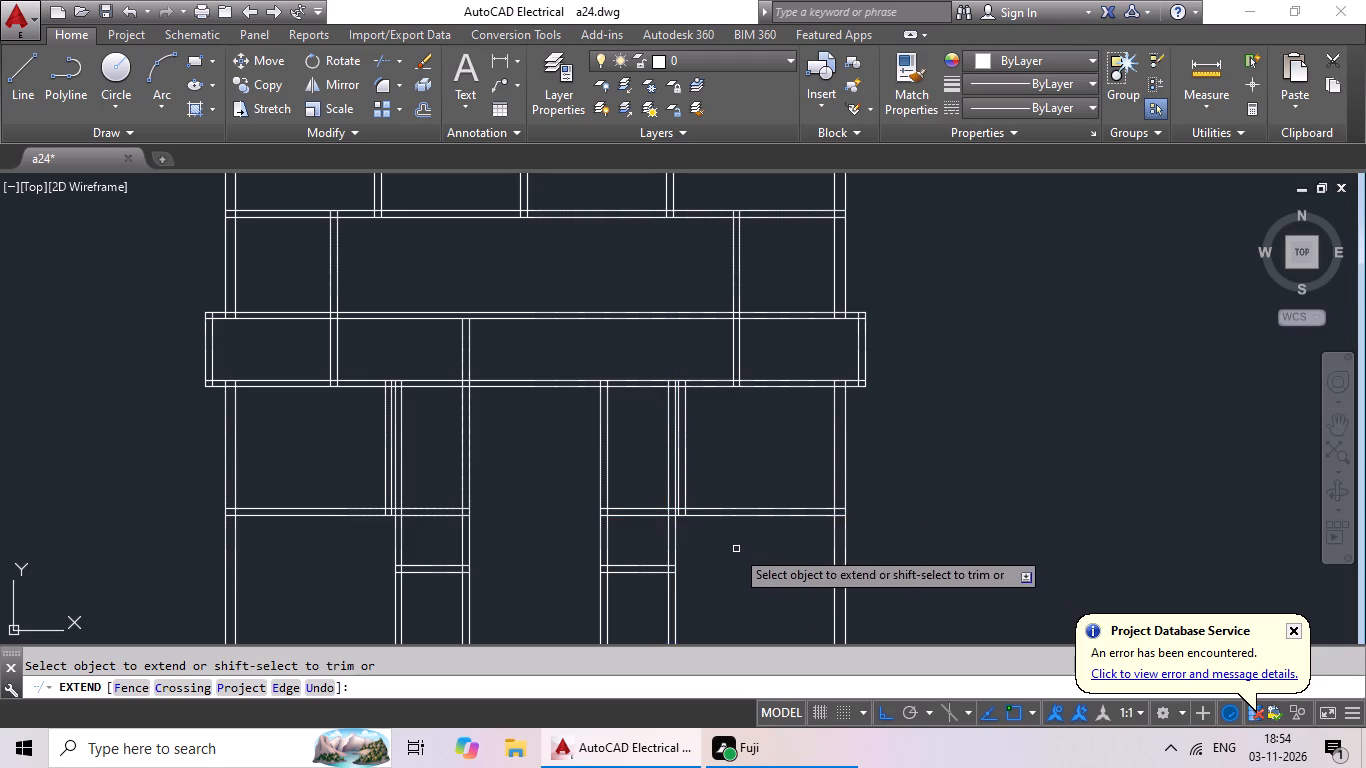
pyautogui.press('Escape')
pyautogui.press('Escape')
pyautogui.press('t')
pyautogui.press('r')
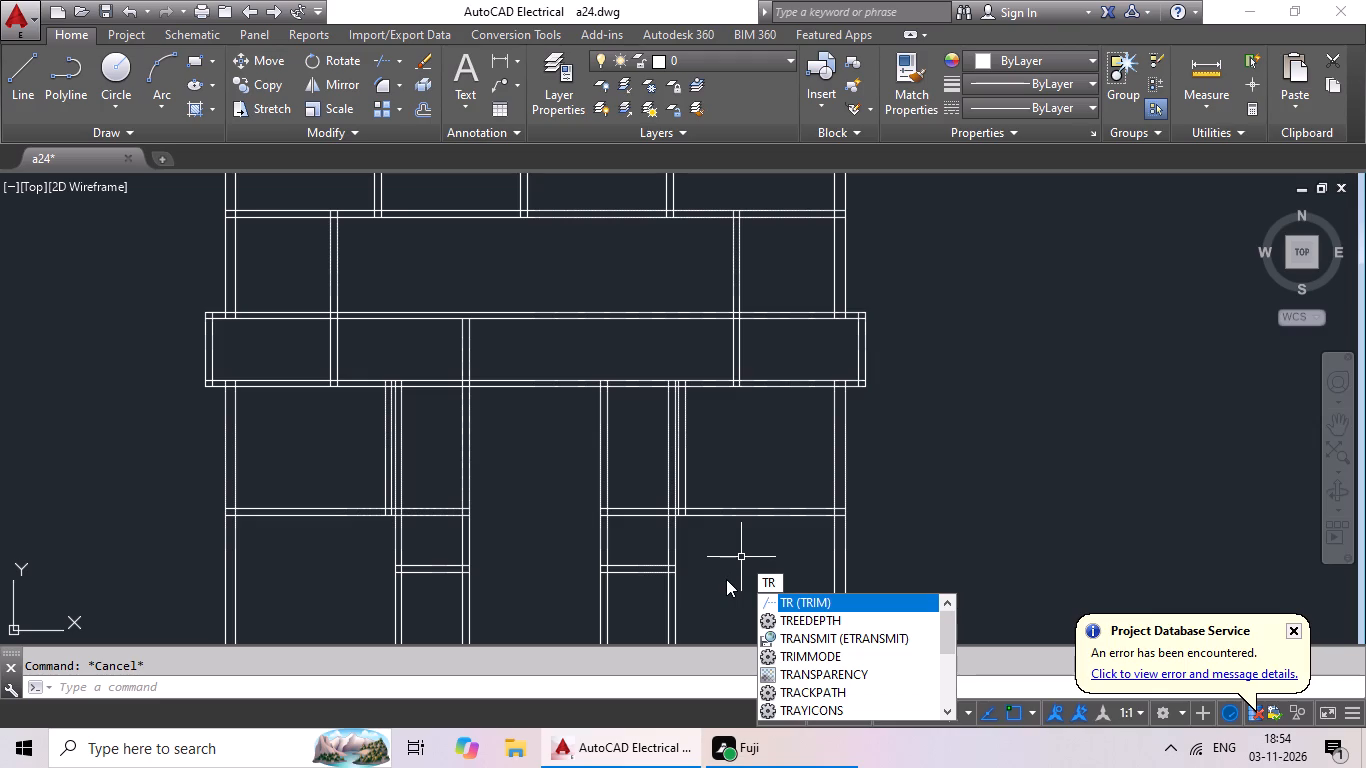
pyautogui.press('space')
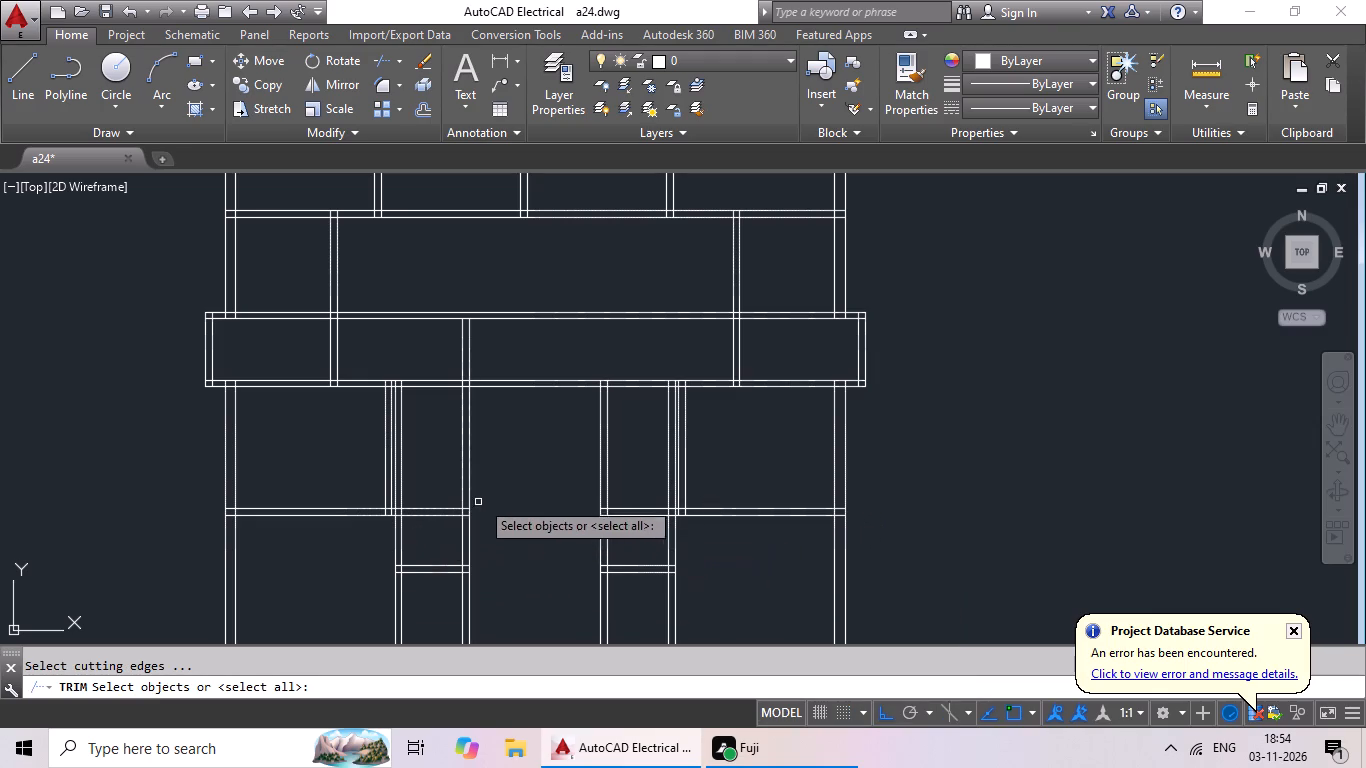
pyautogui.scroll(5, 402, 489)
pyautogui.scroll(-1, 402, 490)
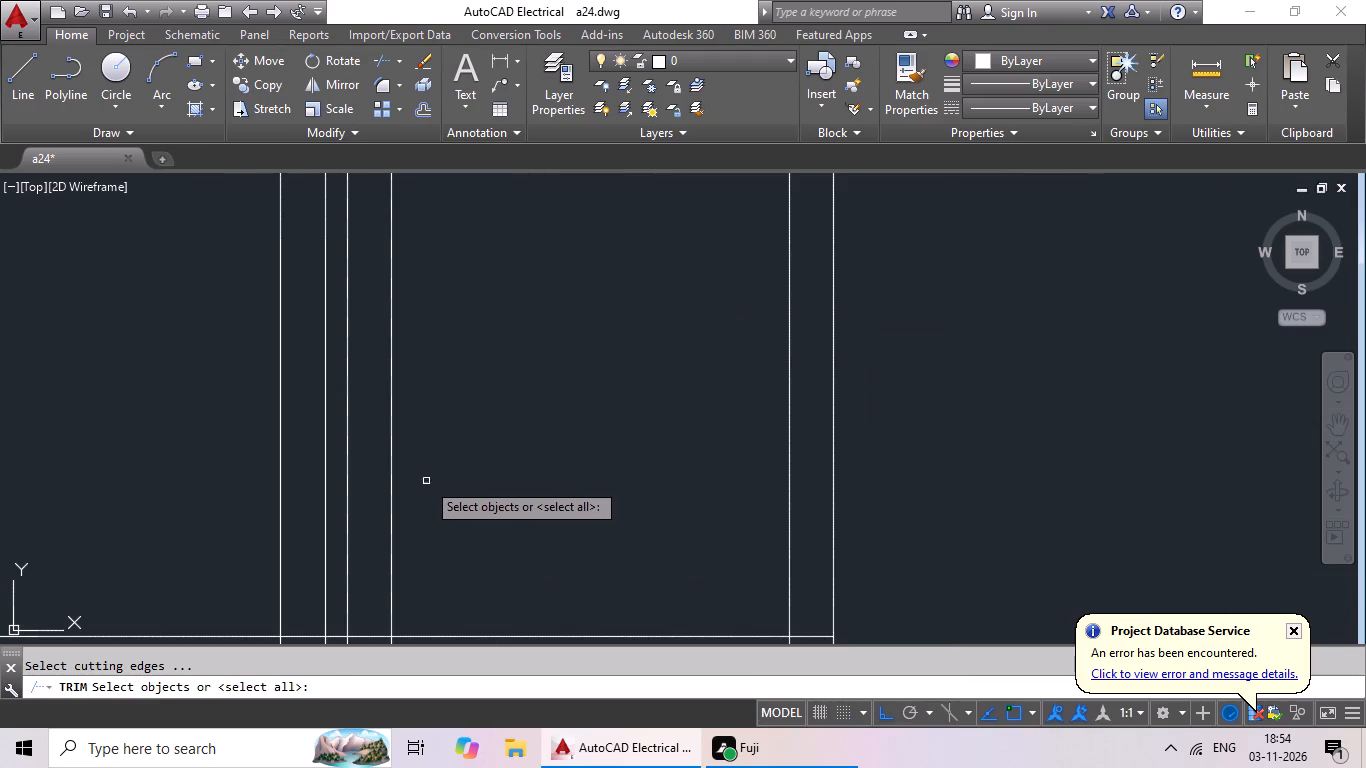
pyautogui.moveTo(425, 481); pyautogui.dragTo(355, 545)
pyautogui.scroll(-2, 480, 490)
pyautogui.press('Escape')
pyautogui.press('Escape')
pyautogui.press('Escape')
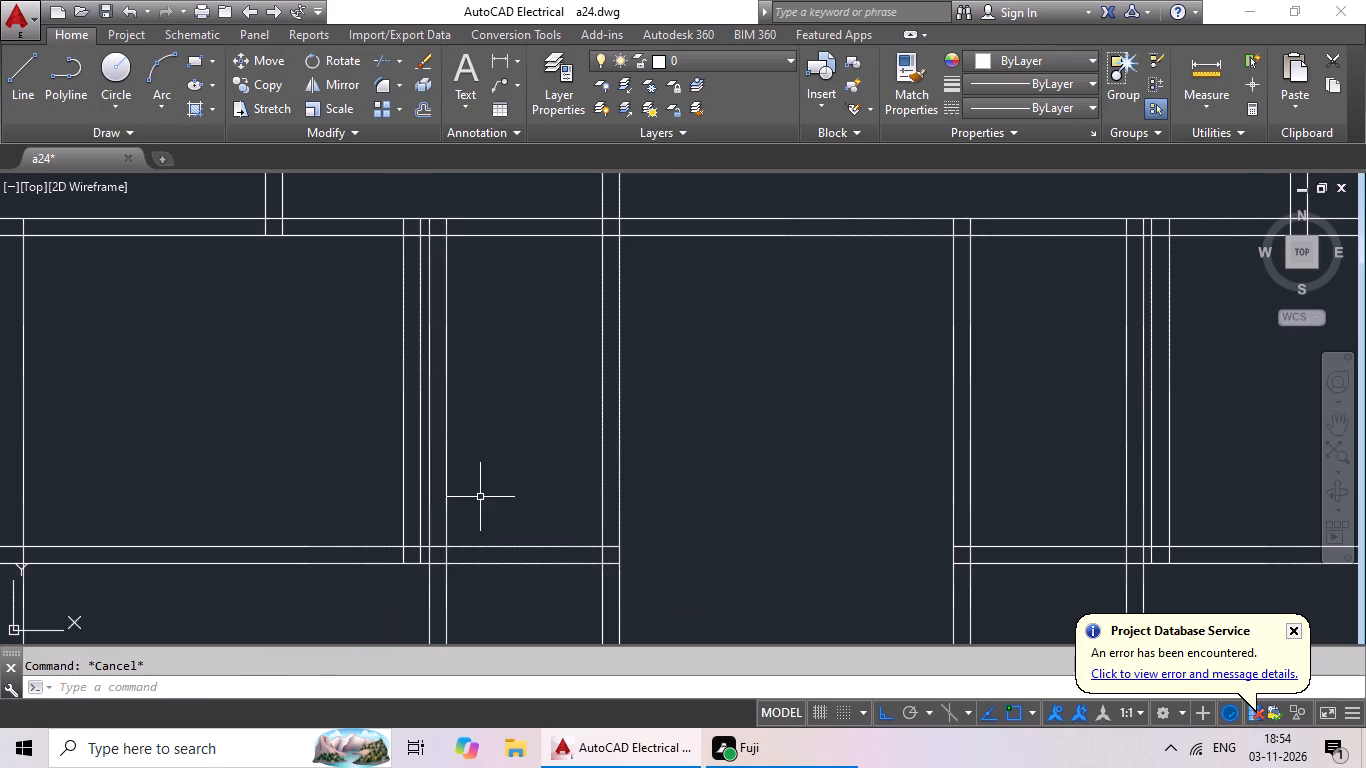
# Trim both vertical partitions of the left narrow bay between the extended horizontal partition and the wide horizontal band above.
pyautogui.press('t')
pyautogui.press('r')
pyautogui.press('space')
pyautogui.press('space')
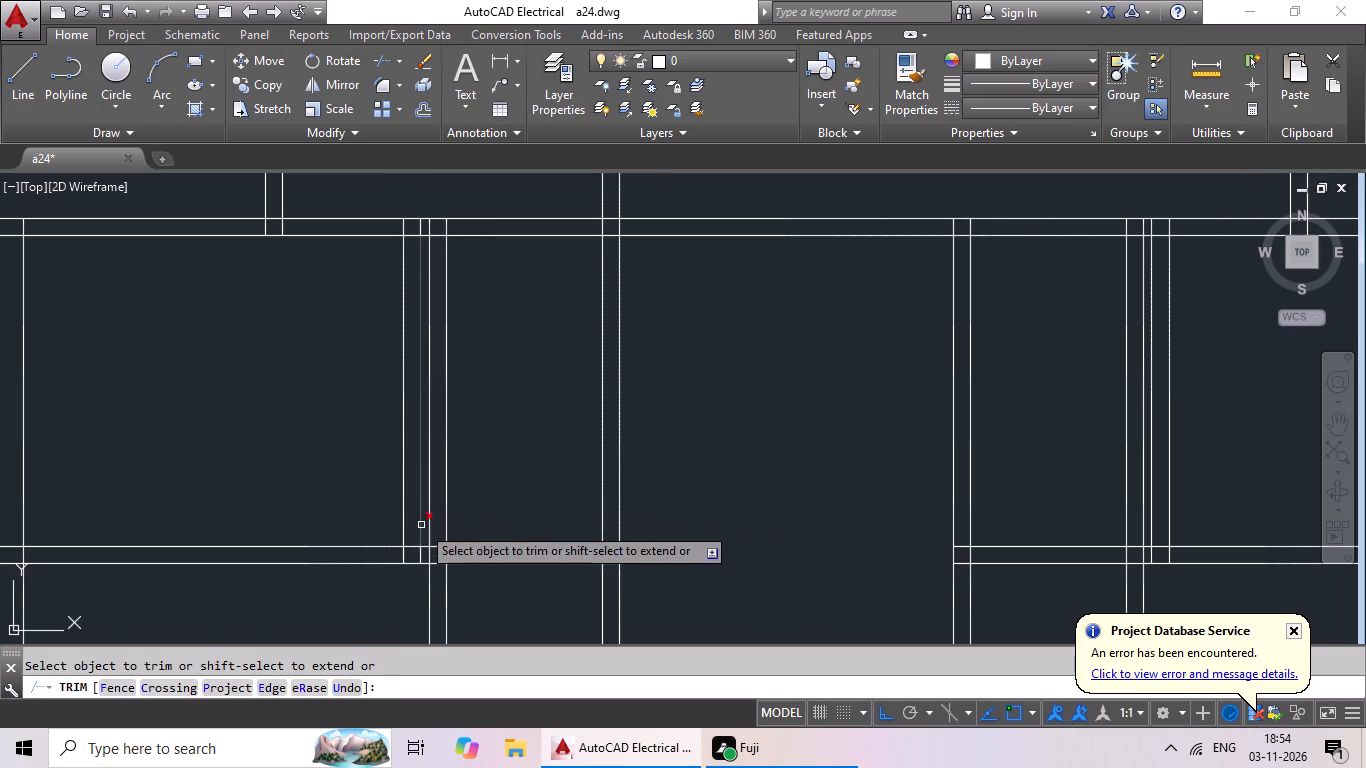
pyautogui.scroll(2, 421, 525)
pyautogui.moveTo(527, 489); pyautogui.dragTo(437, 550)
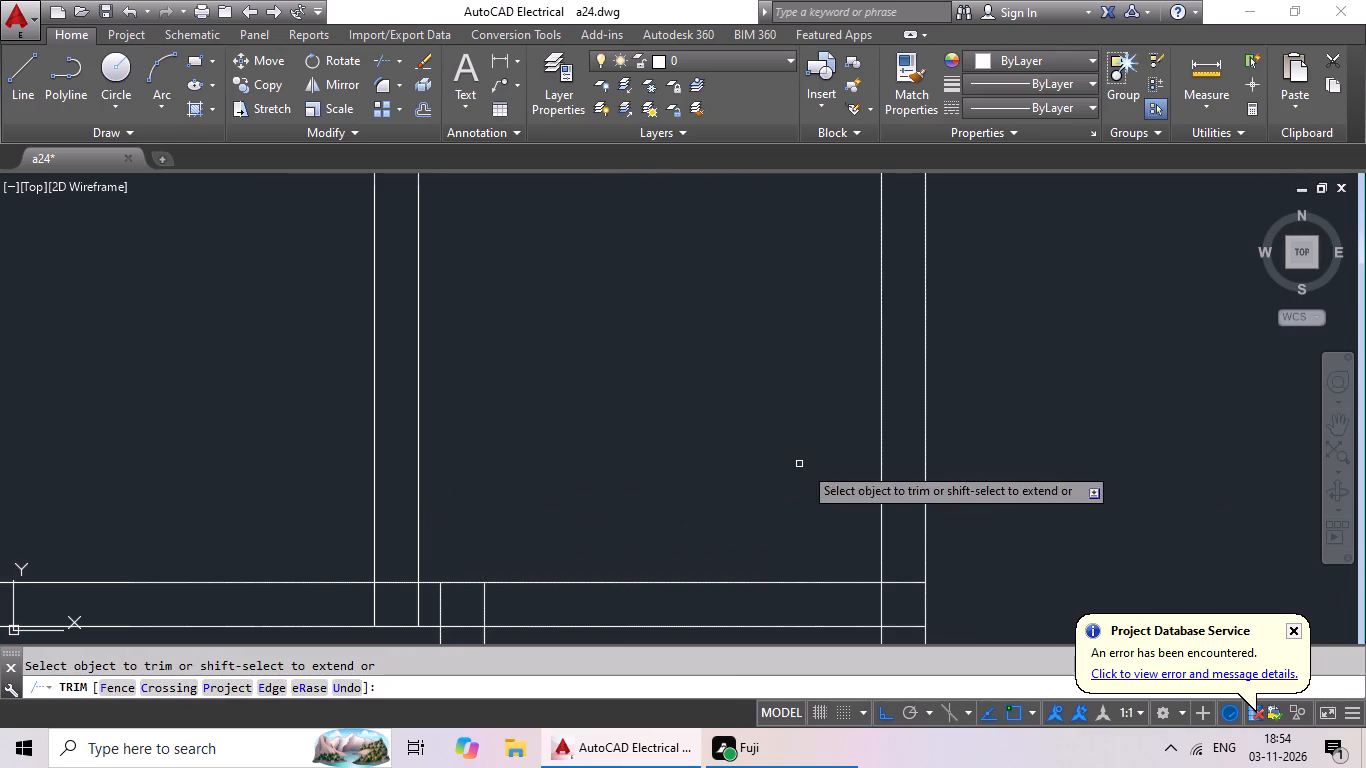
pyautogui.scroll(-3, 959, 472)
pyautogui.moveTo(1015, 405); pyautogui.dragTo(897, 465)
pyautogui.click(897, 465)
pyautogui.scroll(-1, 952, 444)
# Trim both vertical partitions of the right narrow bay between the extended horizontal partition and the wide horizontal band above.
pyautogui.moveTo(952, 443); pyautogui.dragTo(948, 443, button='middle')
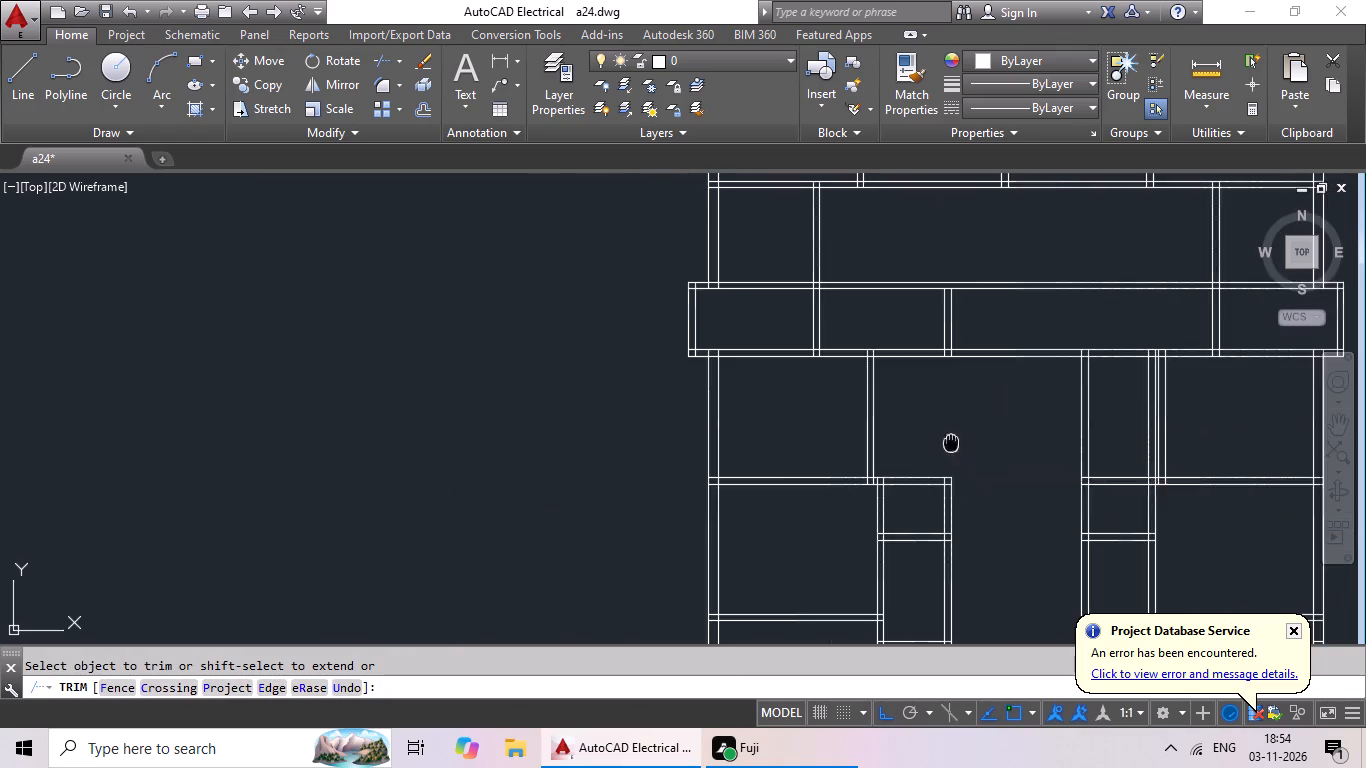
pyautogui.moveTo(948, 443); pyautogui.dragTo(412, 456, button='middle')
pyautogui.scroll(5, 621, 443)
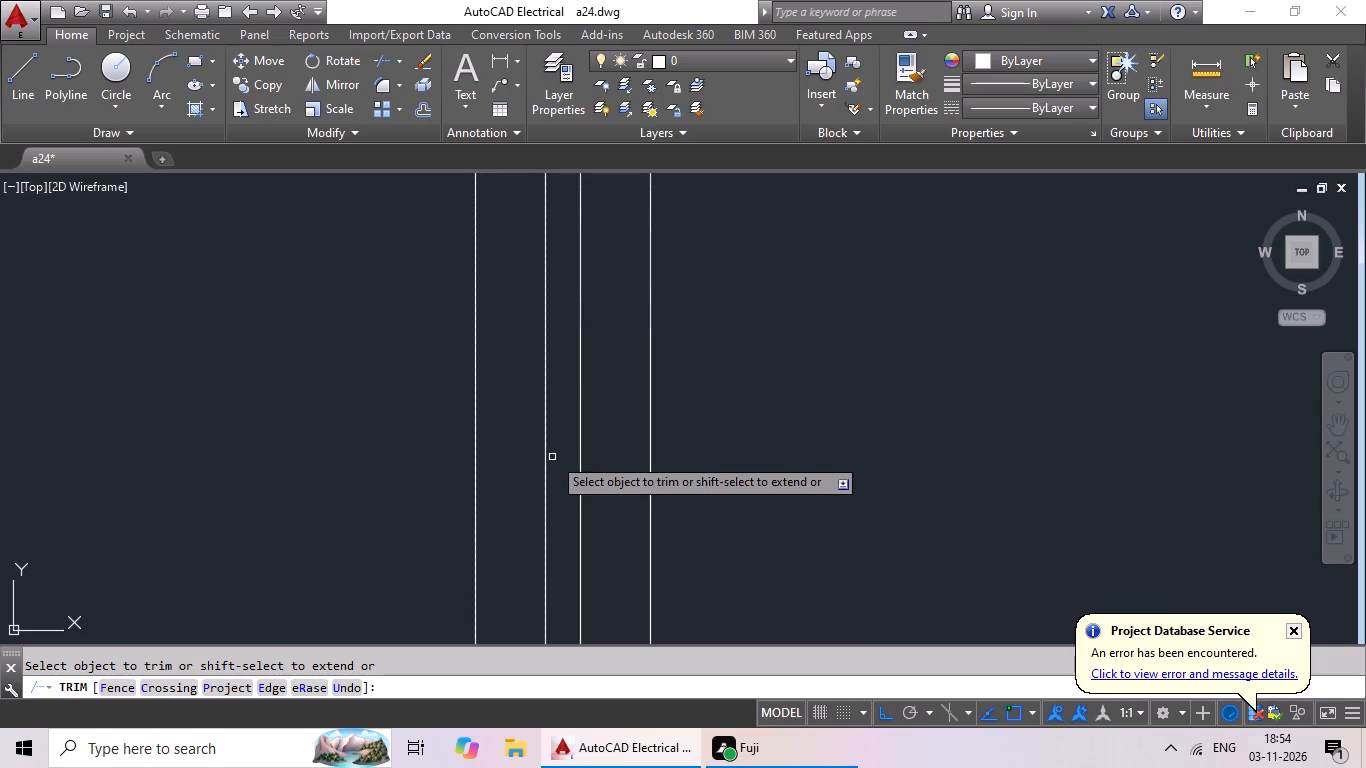
pyautogui.scroll(-2, 554, 451)
pyautogui.moveTo(554, 450); pyautogui.dragTo(484, 497)
pyautogui.scroll(-2, 495, 491)
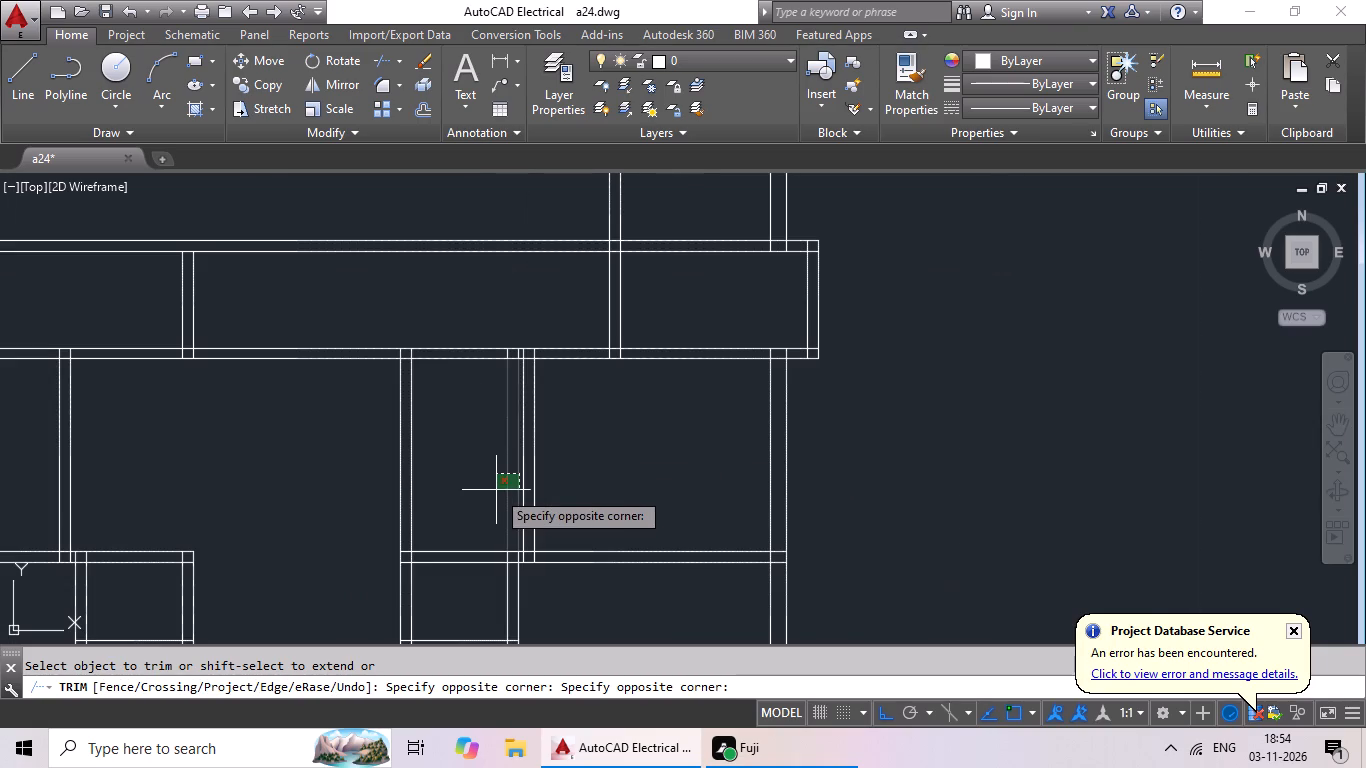
pyautogui.click(478, 498)
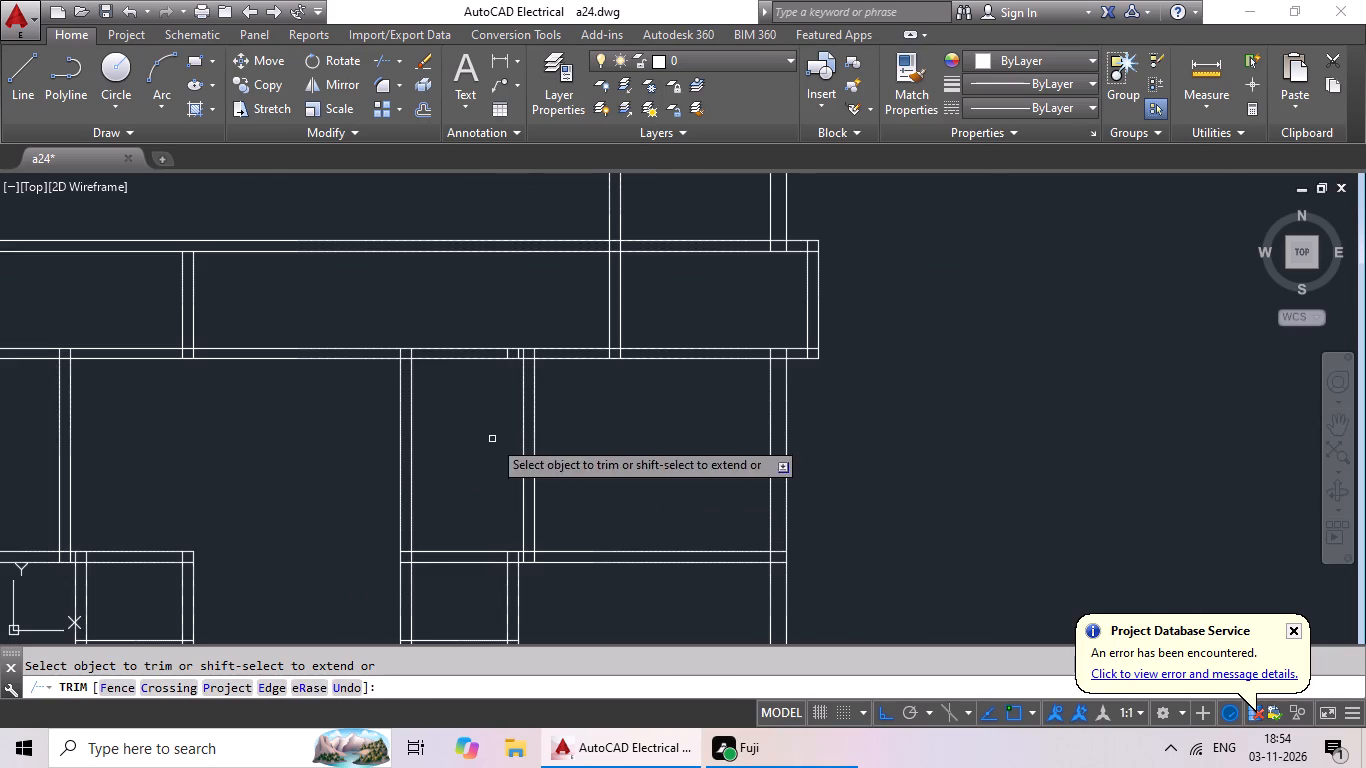
pyautogui.moveTo(492, 437); pyautogui.dragTo(378, 494)
pyautogui.click(378, 494)
pyautogui.scroll(-3, 401, 473)
# Trim the outer vertical partition of each narrow bay between the extended horizontal partition and the bay's own upper partition.
pyautogui.moveTo(383, 509); pyautogui.dragTo(435, 478, button='middle')
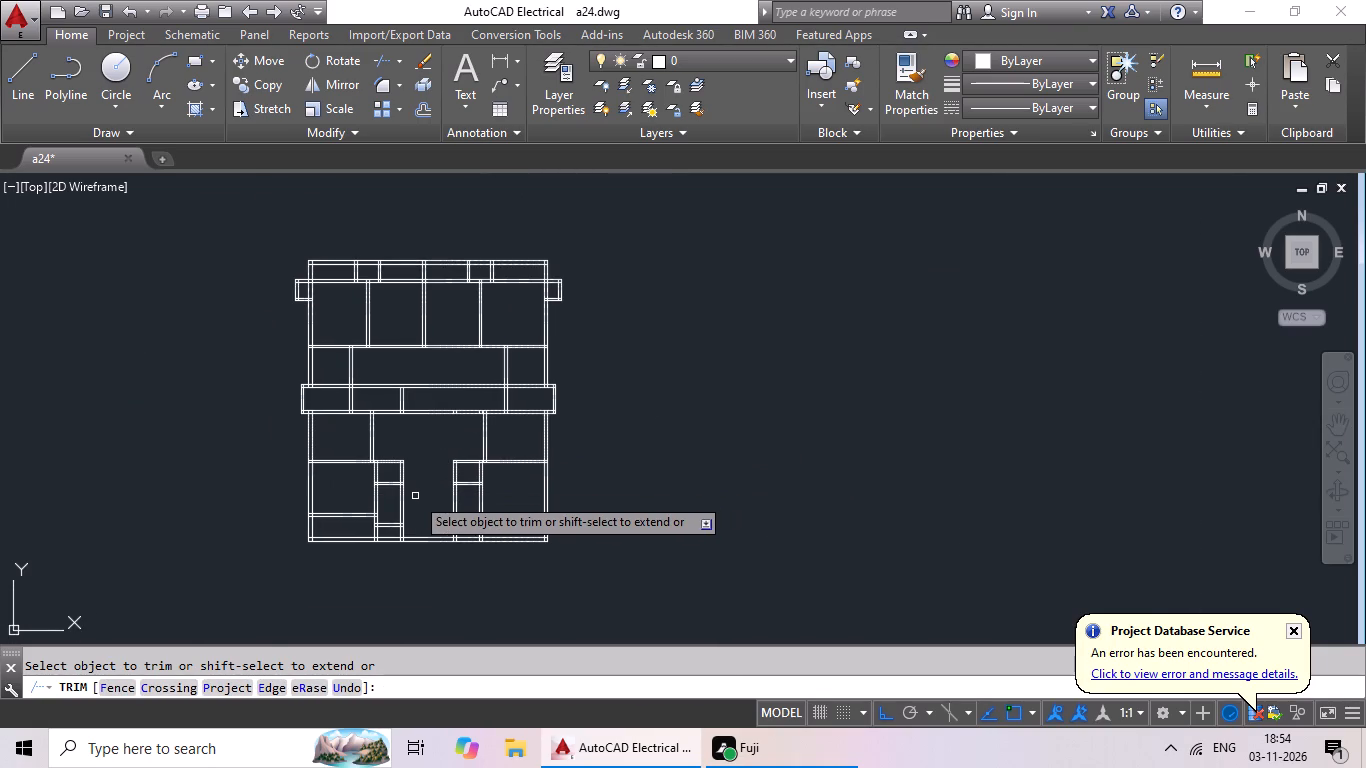
pyautogui.scroll(5, 378, 473)
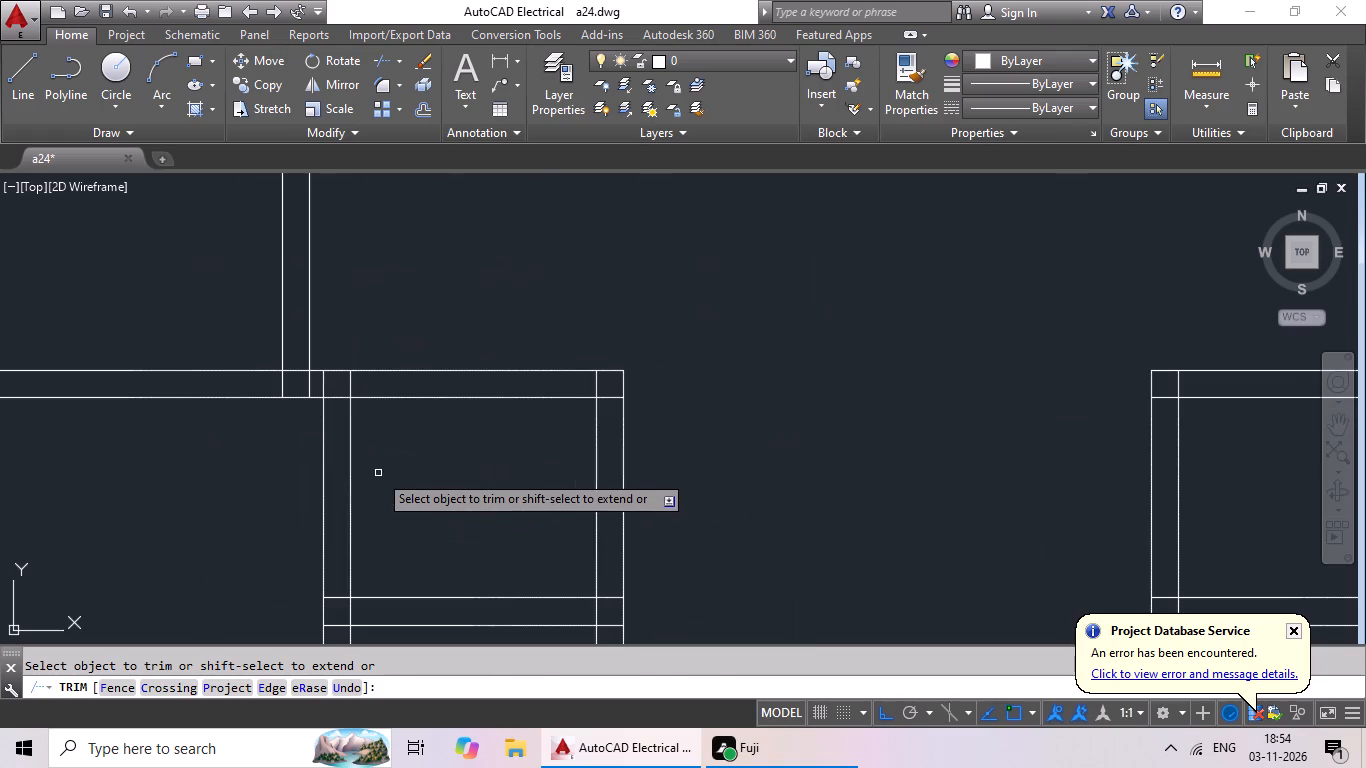
pyautogui.moveTo(409, 447); pyautogui.dragTo(293, 531)
pyautogui.click(293, 531)
pyautogui.scroll(-3, 340, 491)
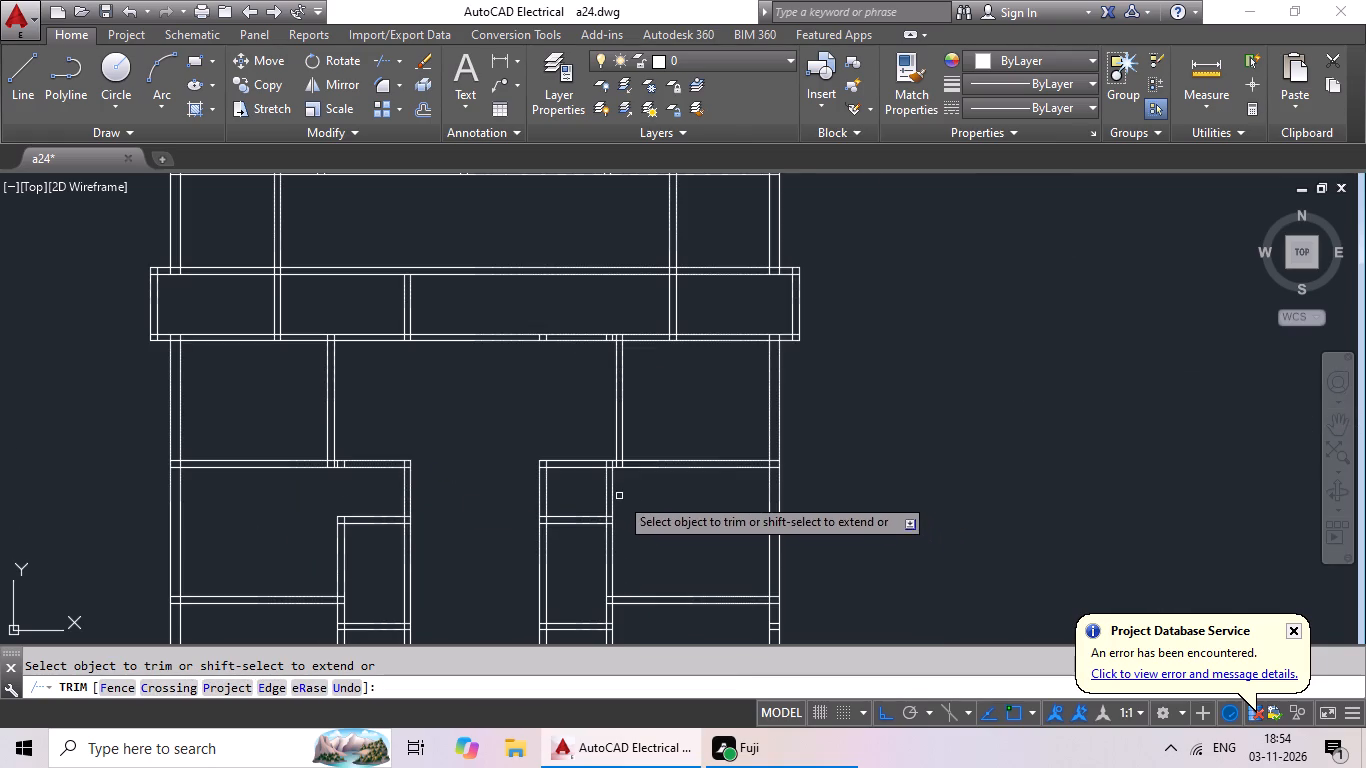
pyautogui.scroll(3, 618, 495)
pyautogui.moveTo(641, 462); pyautogui.dragTo(504, 526)
pyautogui.click(504, 526)
pyautogui.scroll(-3, 588, 489)
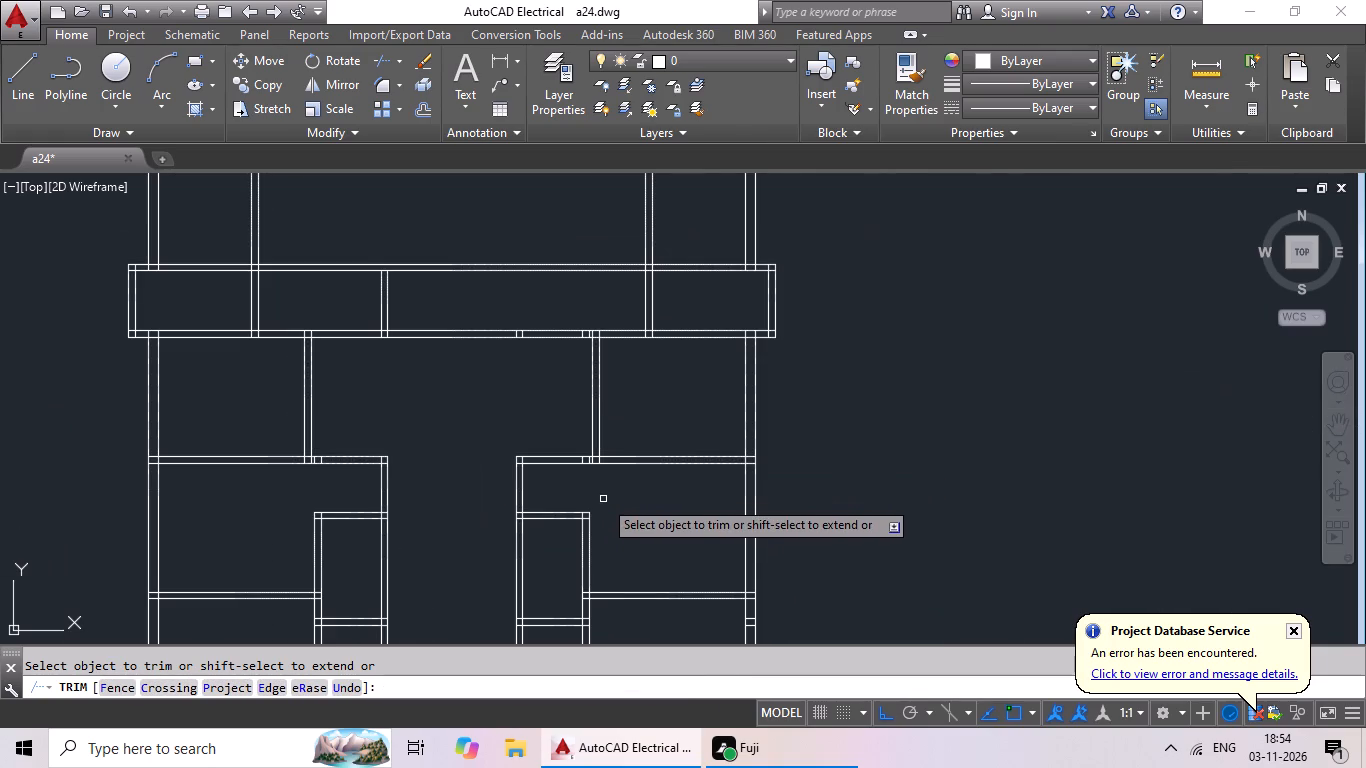
pyautogui.press('Escape')
pyautogui.scroll(-2, 600, 493)
pyautogui.press('Escape')
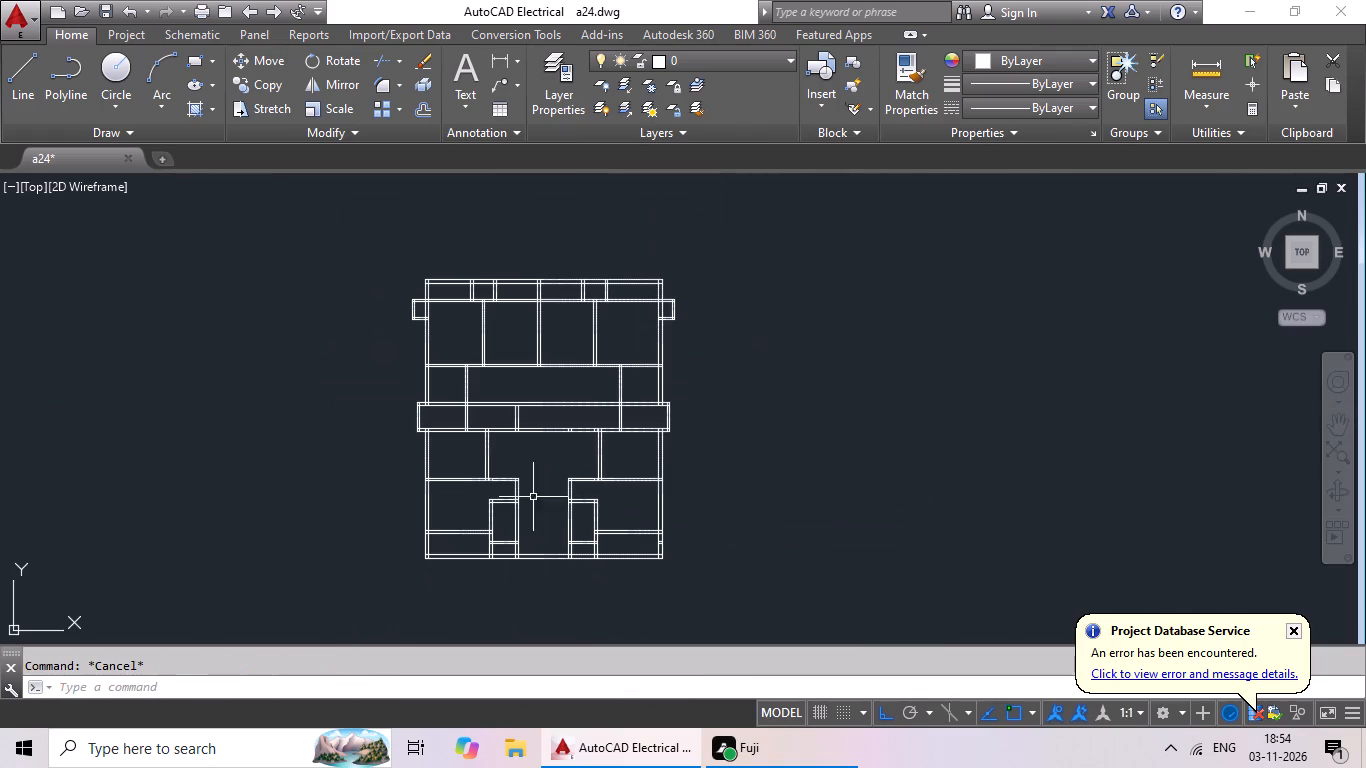
pyautogui.press('Escape')
pyautogui.press('Escape')
# Trim both lines of the bottom outer wall across the open lower ends of the left and right narrow bays.
pyautogui.scroll(2, 515, 565)
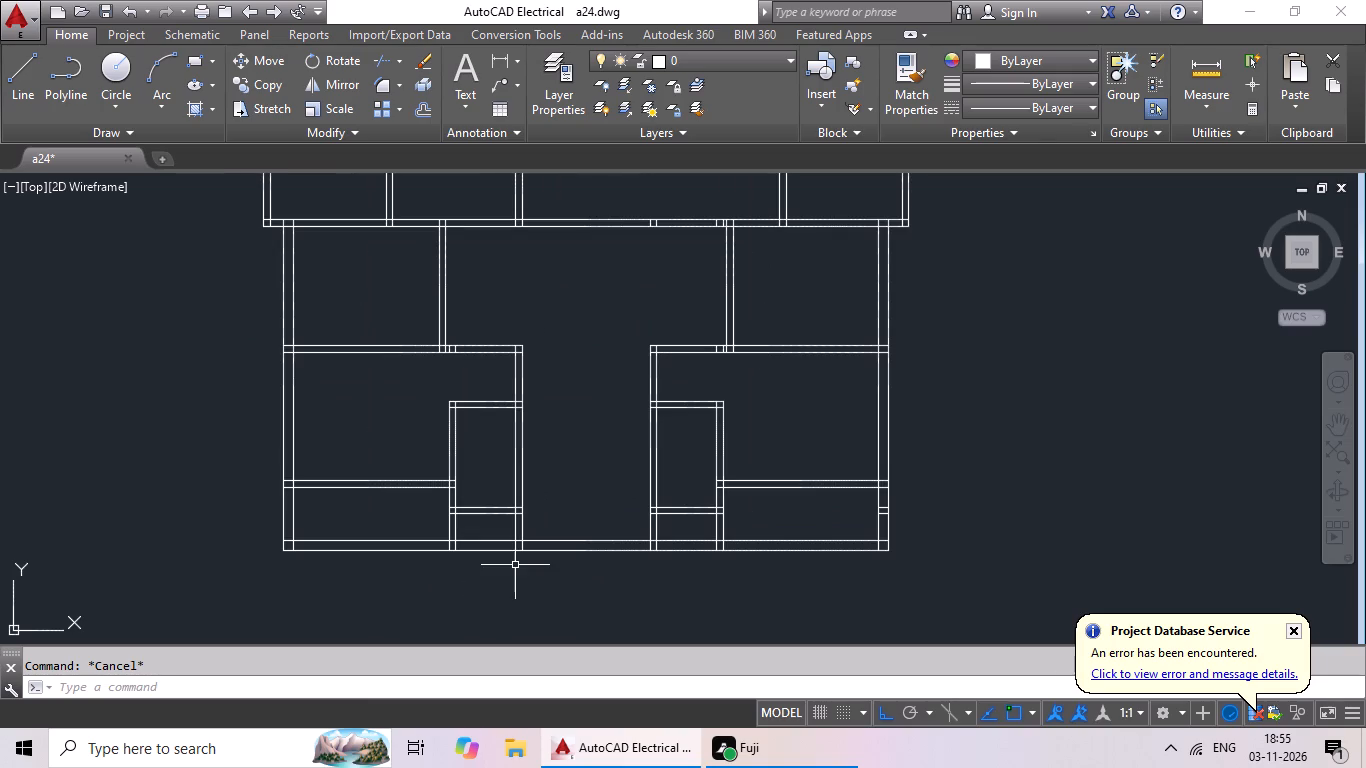
pyautogui.scroll(2, 535, 580)
pyautogui.press('Escape')
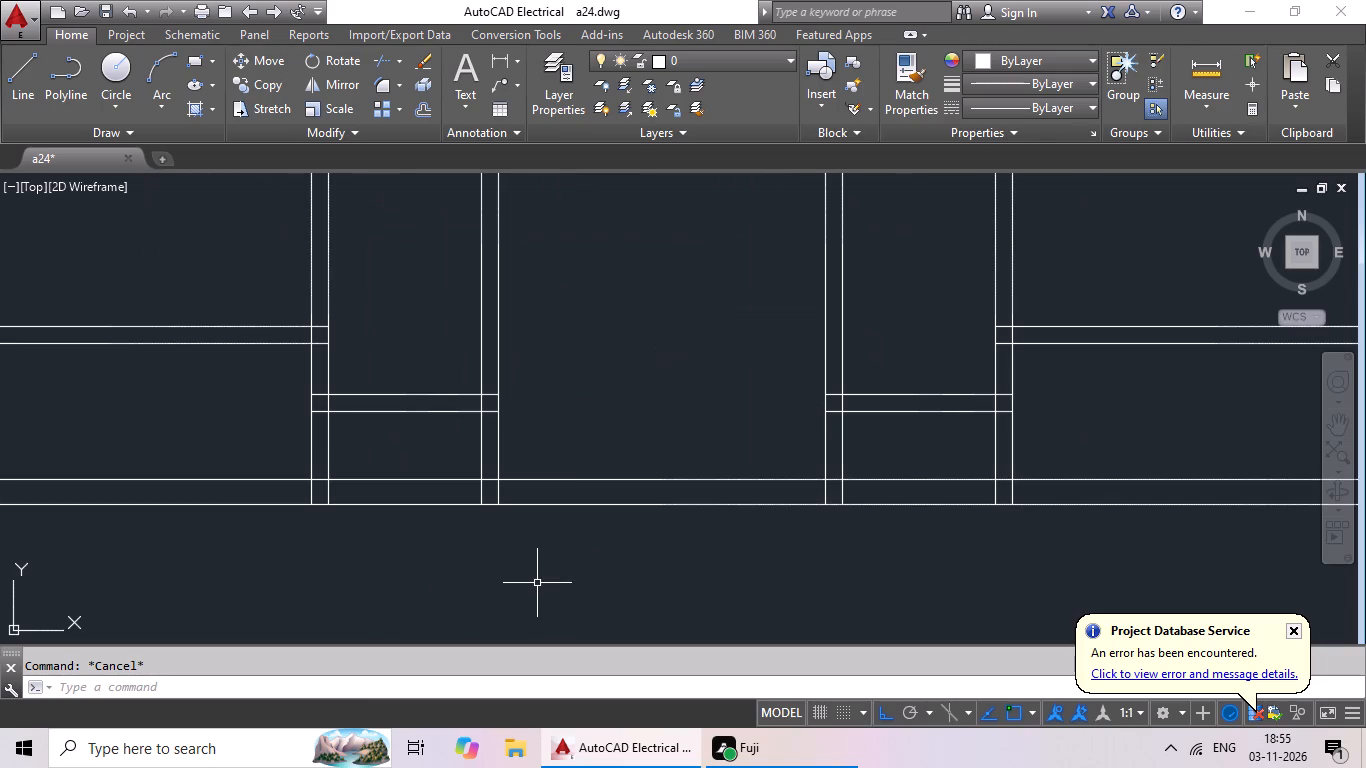
pyautogui.press('Escape')
pyautogui.write('tr')
pyautogui.press('space')
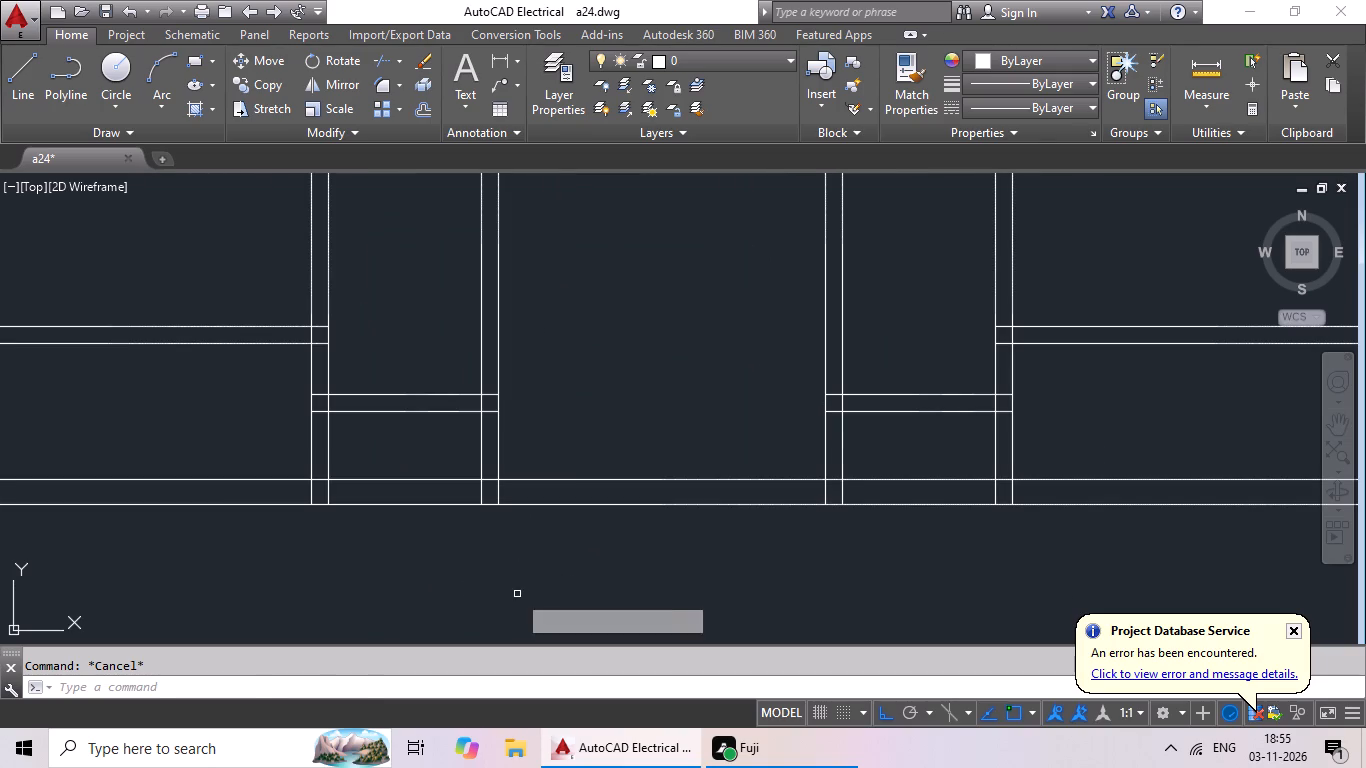
pyautogui.press('space')
pyautogui.moveTo(431, 464); pyautogui.dragTo(372, 571)
pyautogui.moveTo(372, 571); pyautogui.dragTo(383, 567)
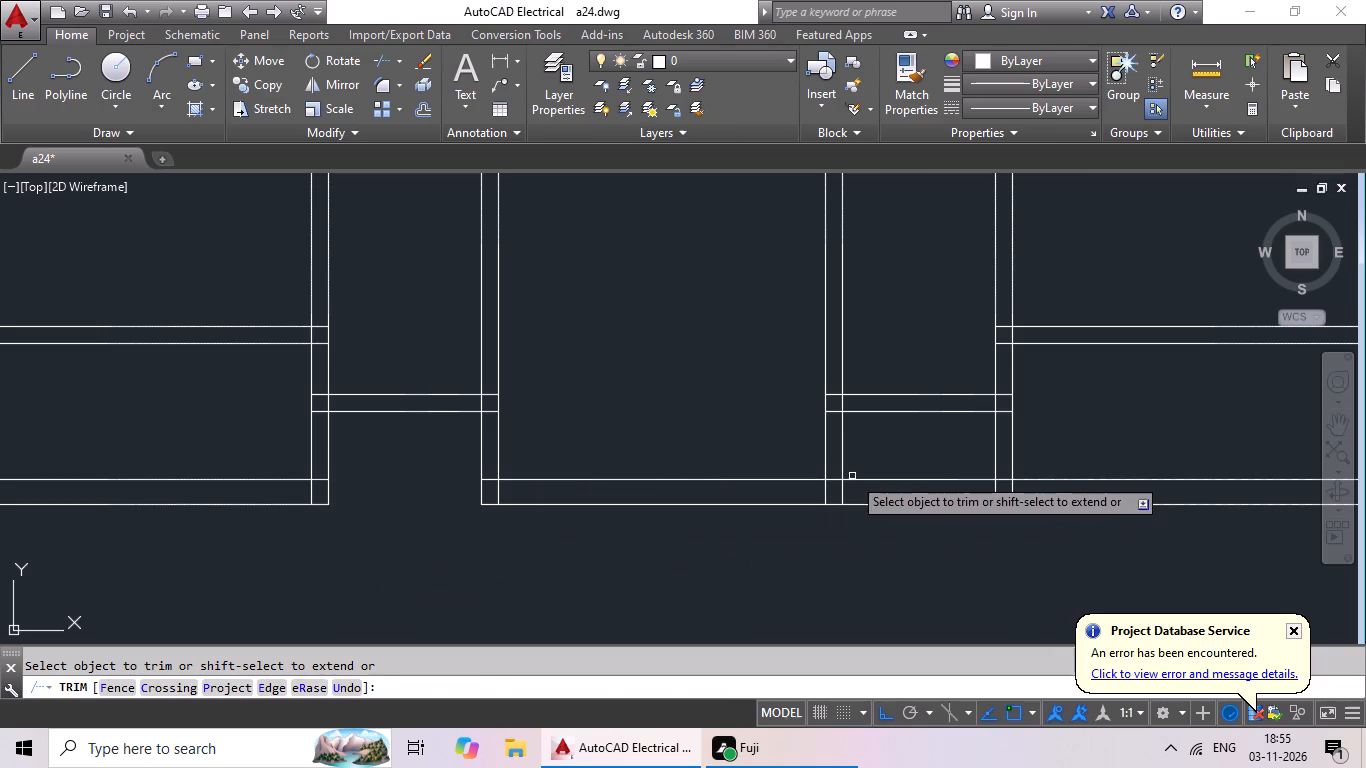
pyautogui.moveTo(897, 453); pyautogui.dragTo(843, 554)
pyautogui.click(845, 545)
pyautogui.scroll(-2, 935, 517)
pyautogui.moveTo(932, 520); pyautogui.dragTo(886, 590, button='middle')
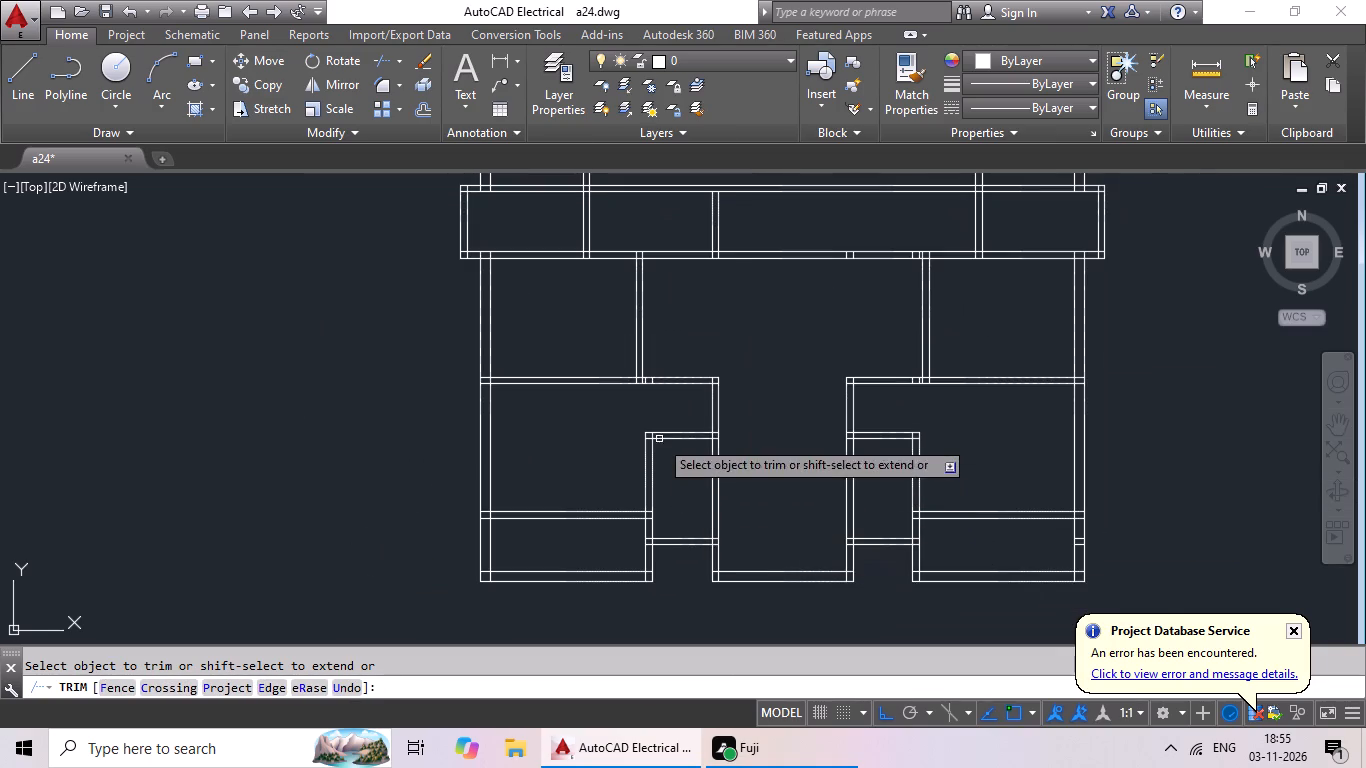
pyautogui.press('Escape')
pyautogui.press('Escape')
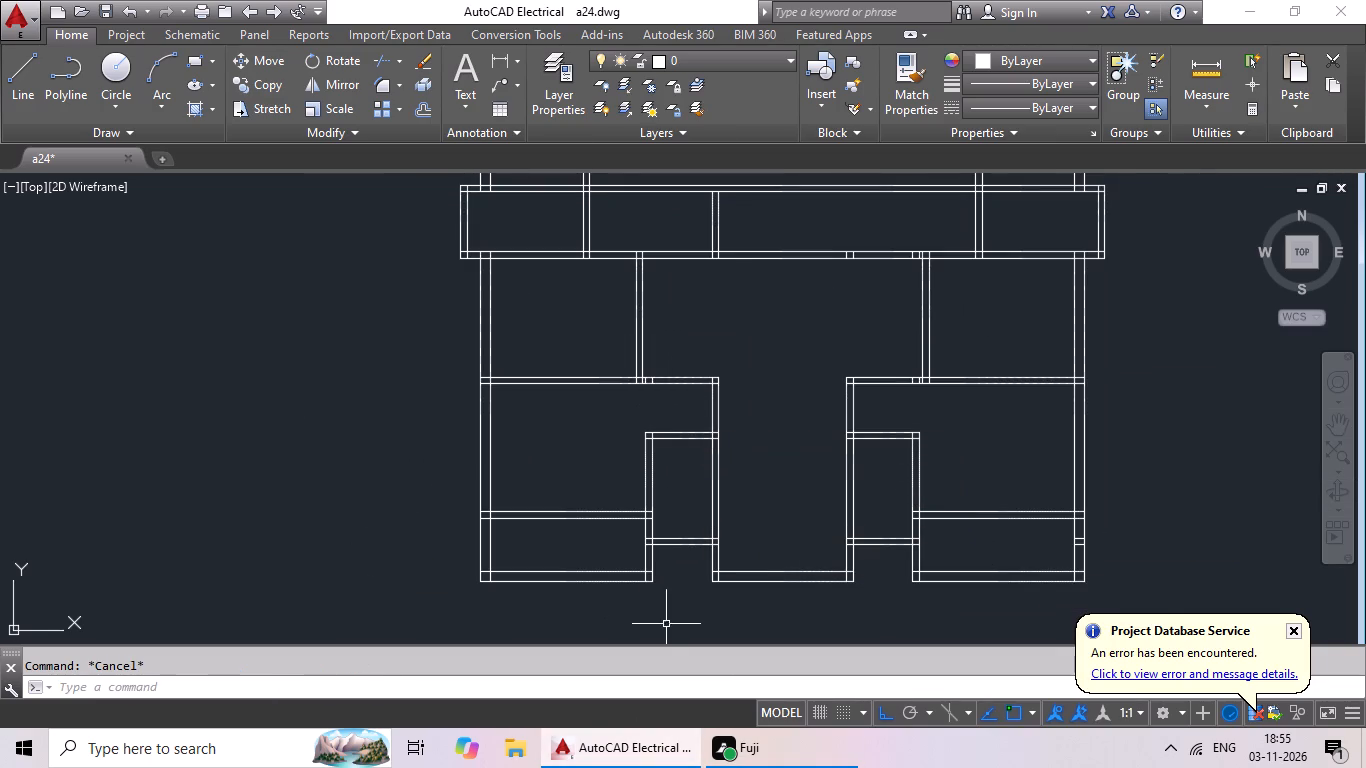
# Erase the two leftover short horizontal lines inside the right outer wall, just below the lower right room's horizontal partition.
pyautogui.moveTo(981, 447); pyautogui.dragTo(517, 386, button='middle')
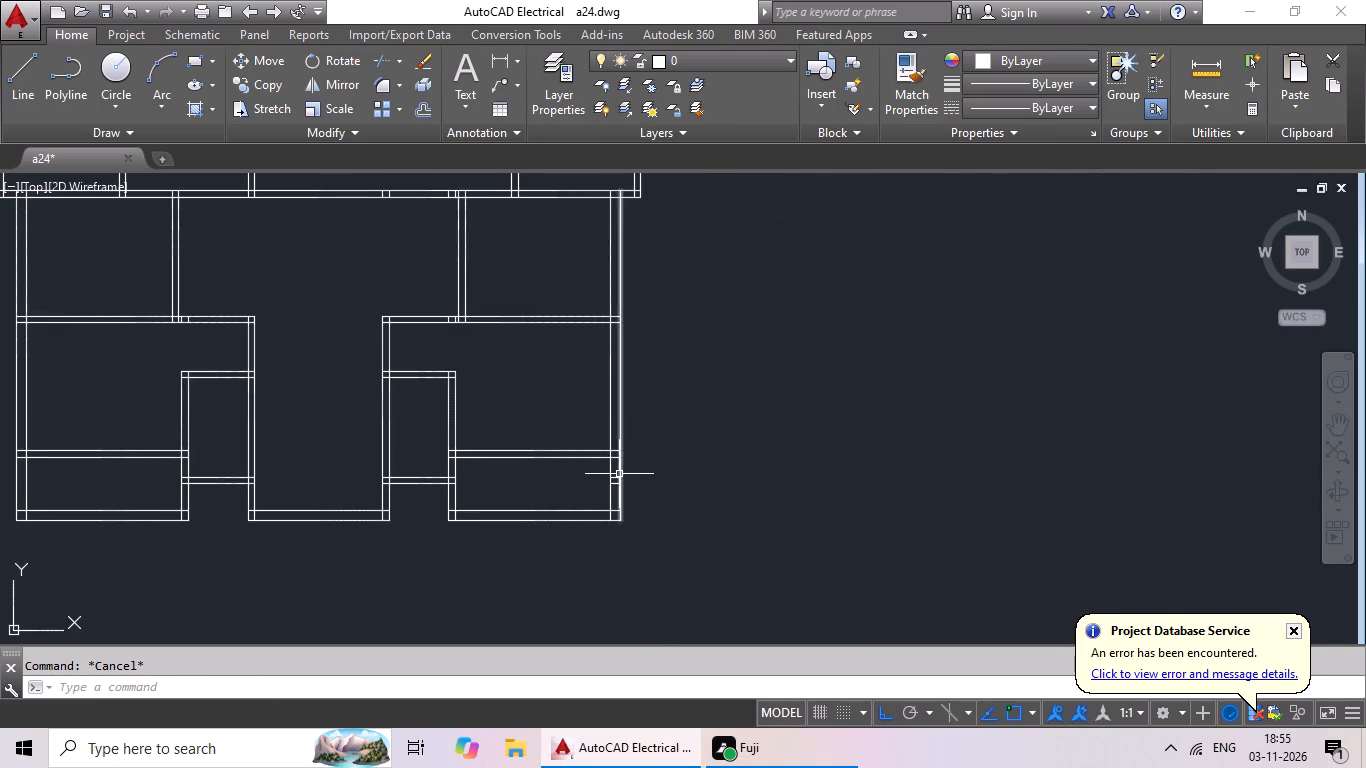
pyautogui.scroll(4, 620, 475)
pyautogui.scroll(2, 596, 574)
pyautogui.moveTo(586, 342); pyautogui.dragTo(568, 435)
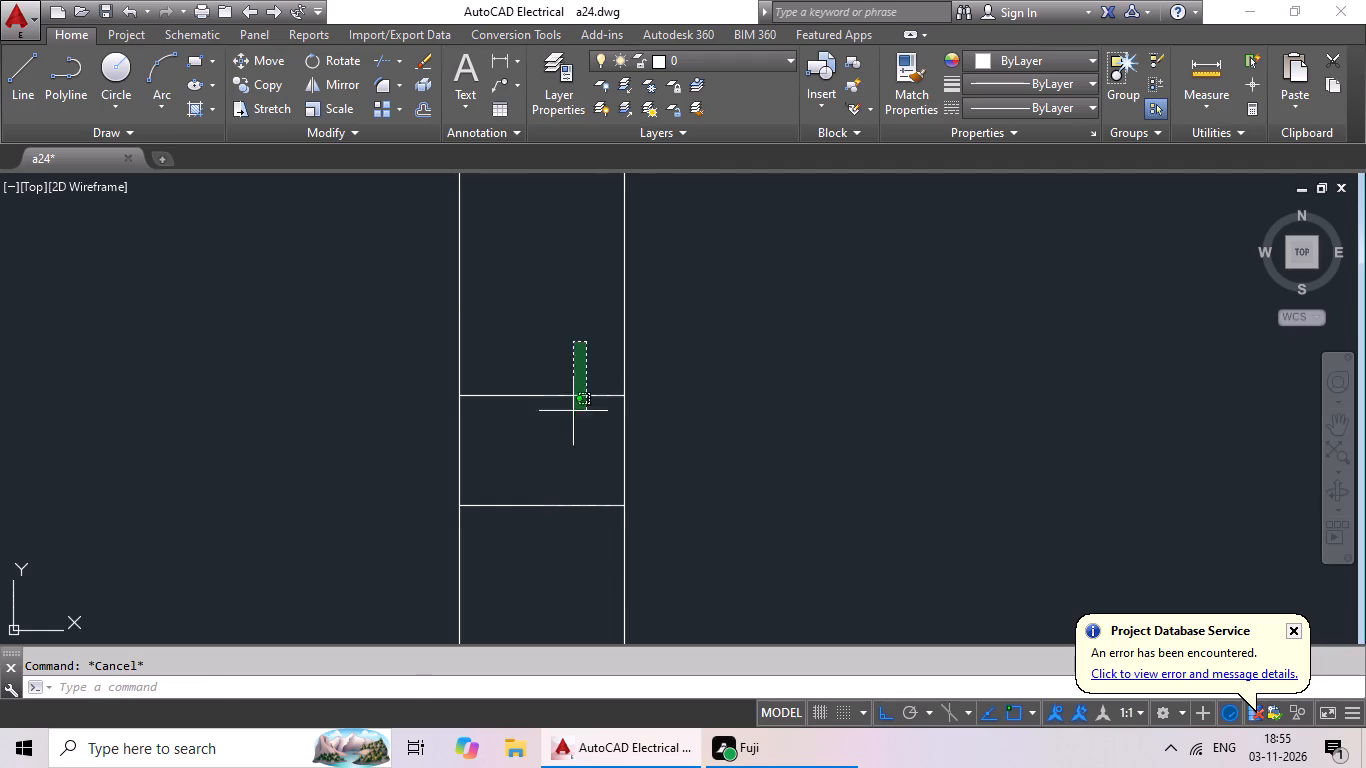
pyautogui.moveTo(568, 435); pyautogui.dragTo(539, 570)
pyautogui.press('Delete')
# Erase the two leftover short vertical lines inside the lower right room's top partition, beside the vertical partition above it.
pyautogui.scroll(-4, 612, 555)
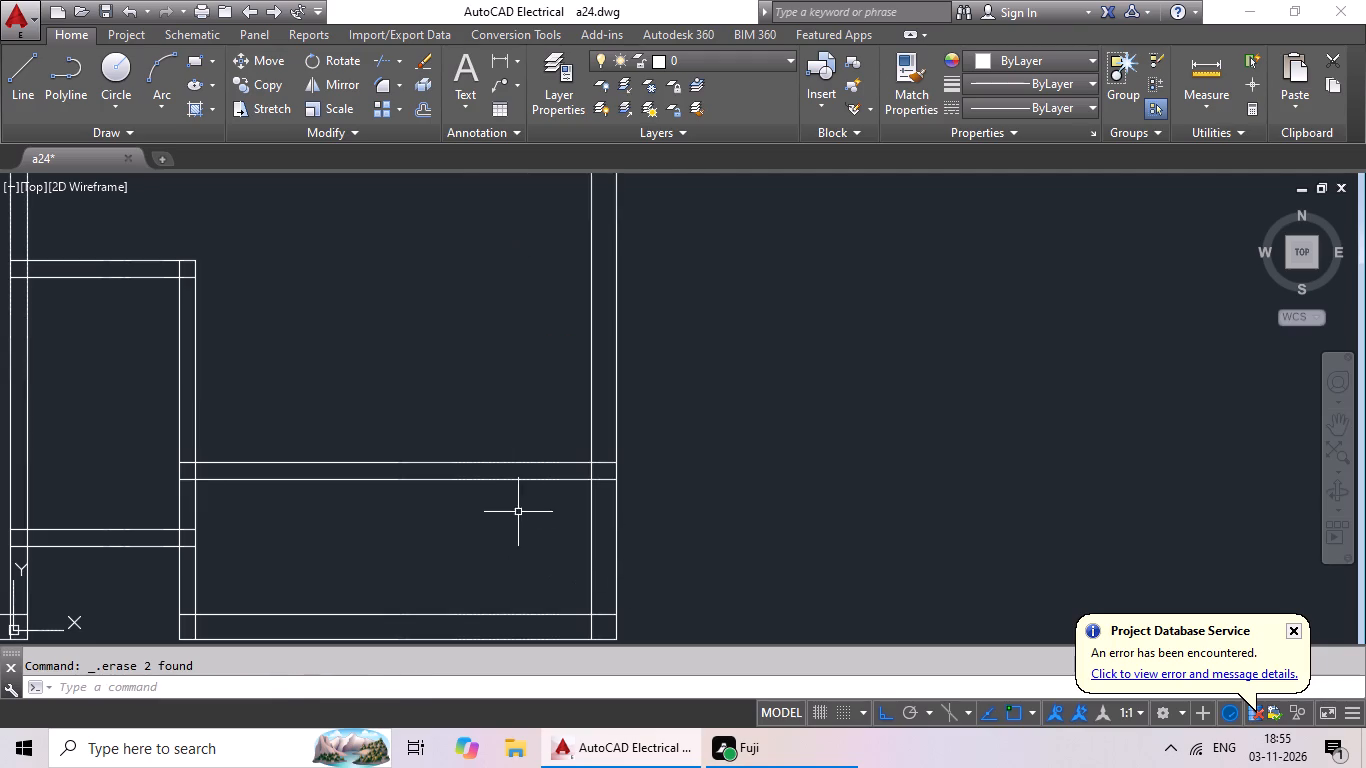
pyautogui.moveTo(508, 482); pyautogui.dragTo(996, 591, button='middle')
pyautogui.moveTo(659, 454); pyautogui.dragTo(608, 741, button='middle')
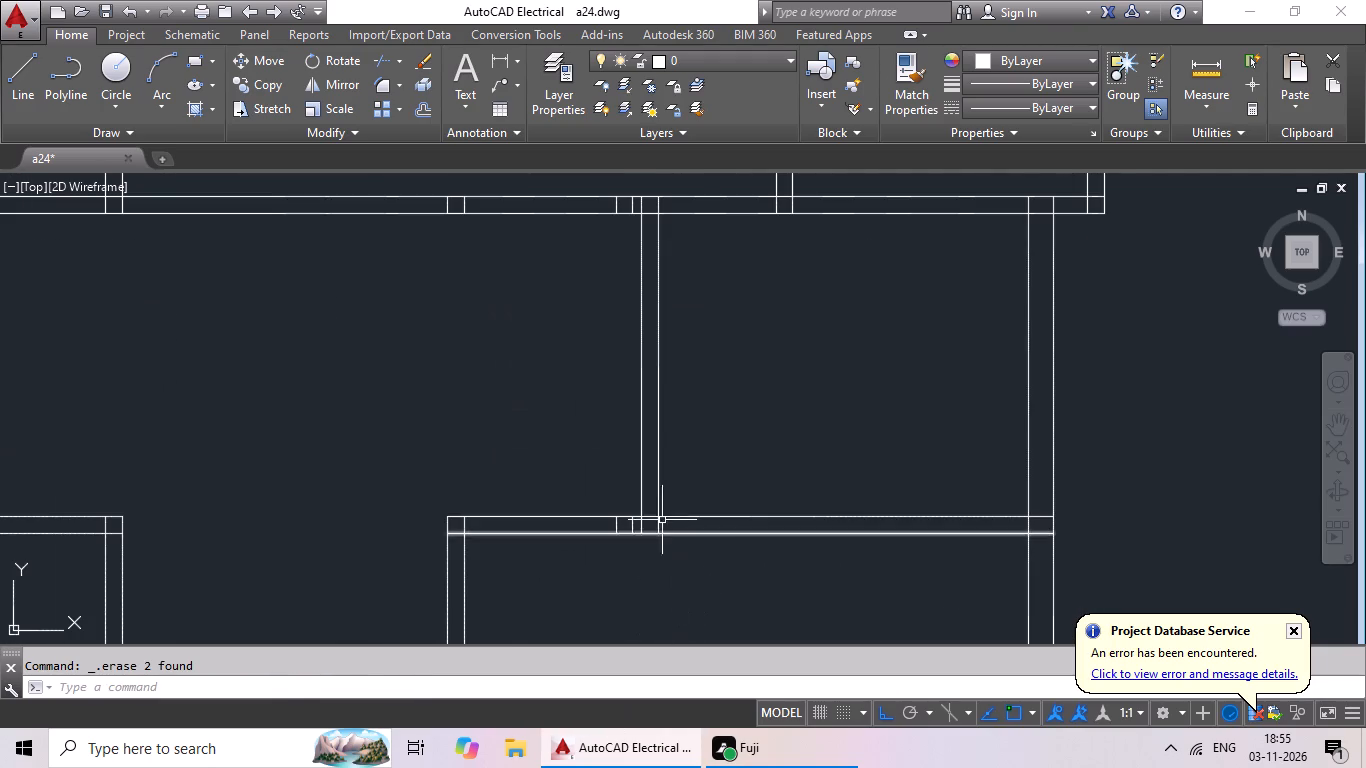
pyautogui.scroll(5, 637, 518)
pyautogui.scroll(-1, 625, 563)
pyautogui.moveTo(625, 562); pyautogui.dragTo(646, 488, button='middle')
pyautogui.scroll(3, 629, 518)
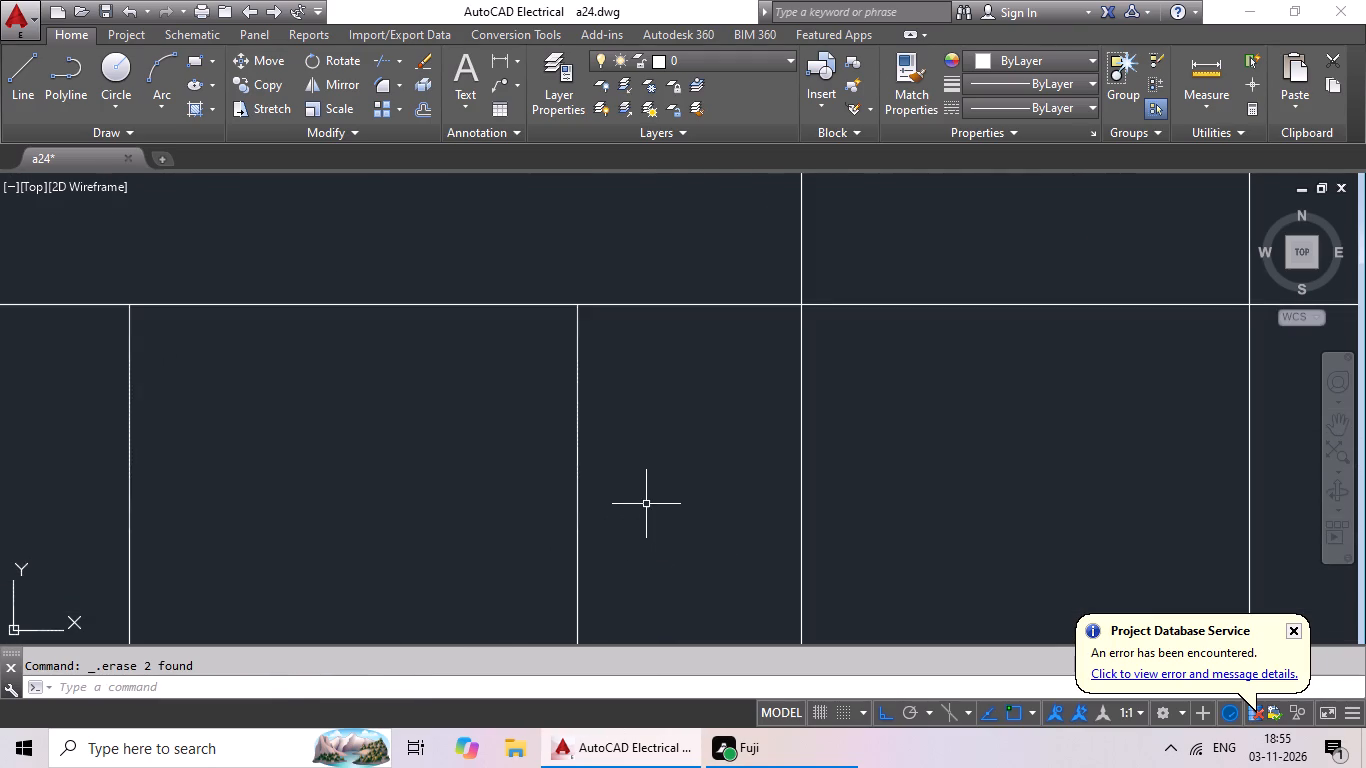
pyautogui.scroll(-1, 648, 499)
pyautogui.moveTo(653, 493); pyautogui.dragTo(123, 534)
pyautogui.moveTo(126, 535); pyautogui.dragTo(140, 535)
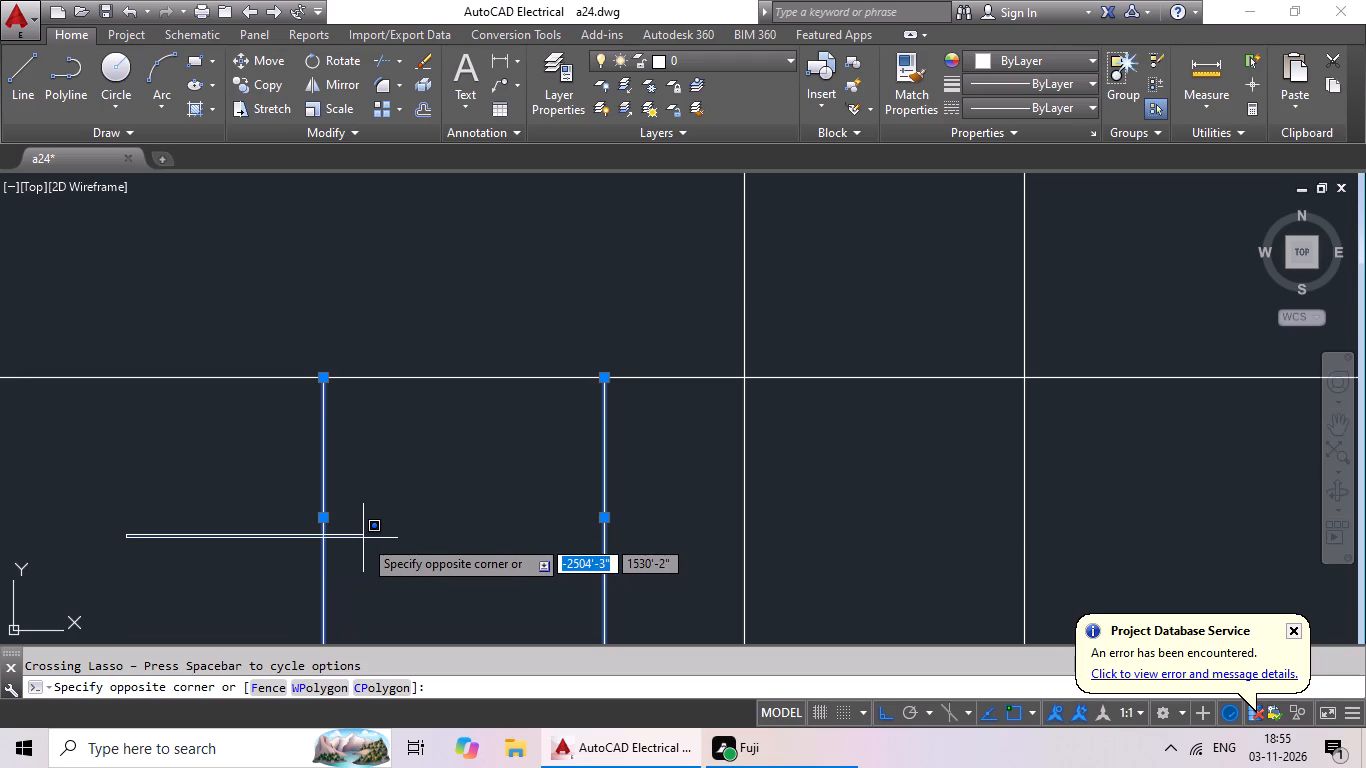
pyautogui.press('Delete')
pyautogui.scroll(-4, 496, 504)
pyautogui.click(466, 514)
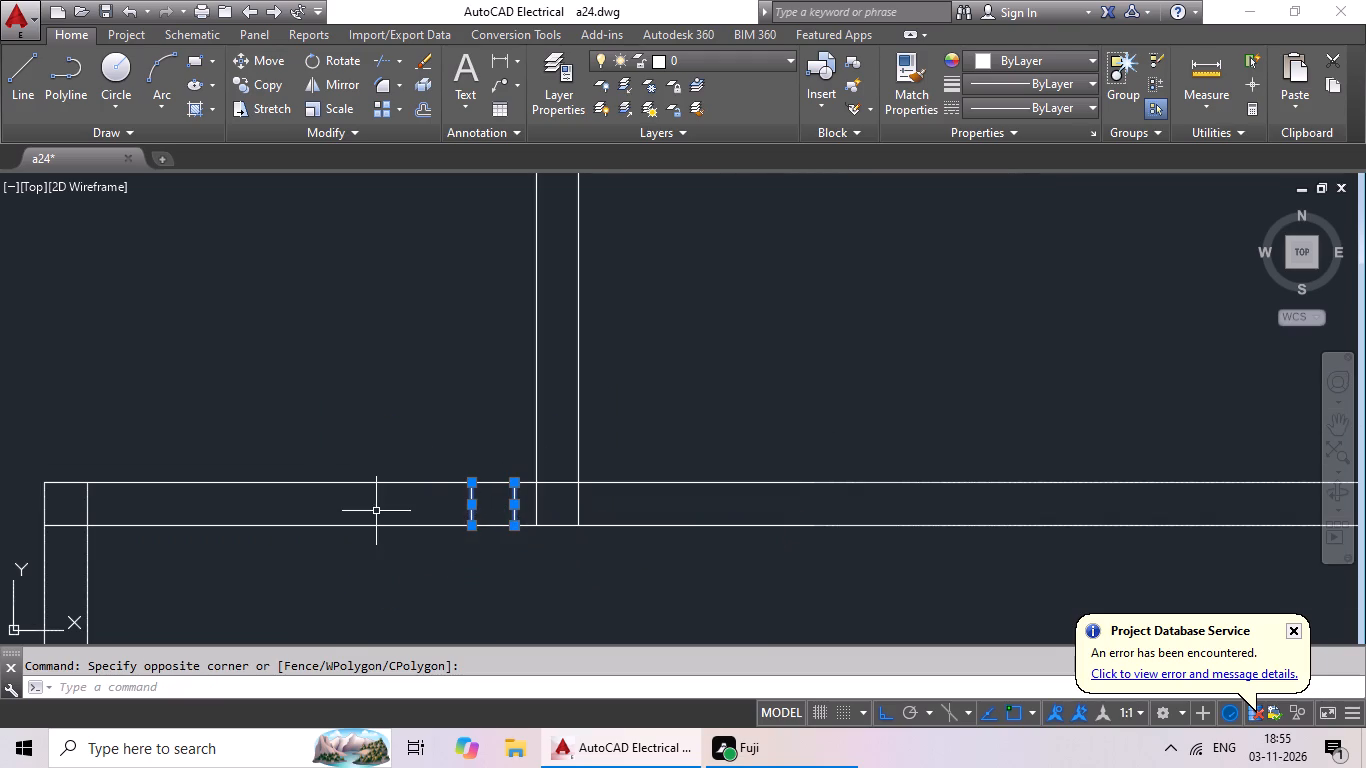
pyautogui.press('Delete')
# Erase the two pairs of leftover short vertical lines inside the wide band's lower wall, in line with the right narrow bay's partitions.
pyautogui.scroll(-4, 460, 506)
pyautogui.scroll(3, 457, 378)
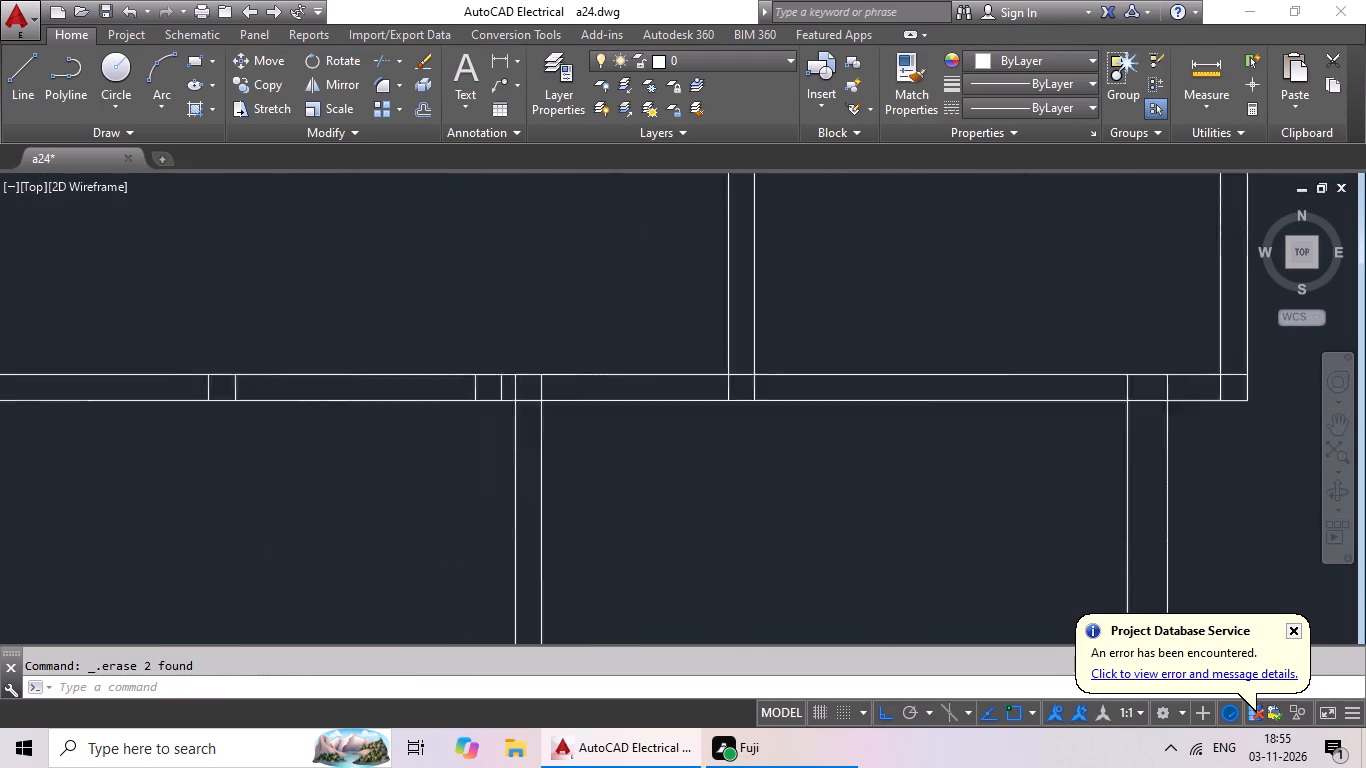
pyautogui.scroll(5, 457, 378)
pyautogui.moveTo(538, 376); pyautogui.dragTo(123, 476)
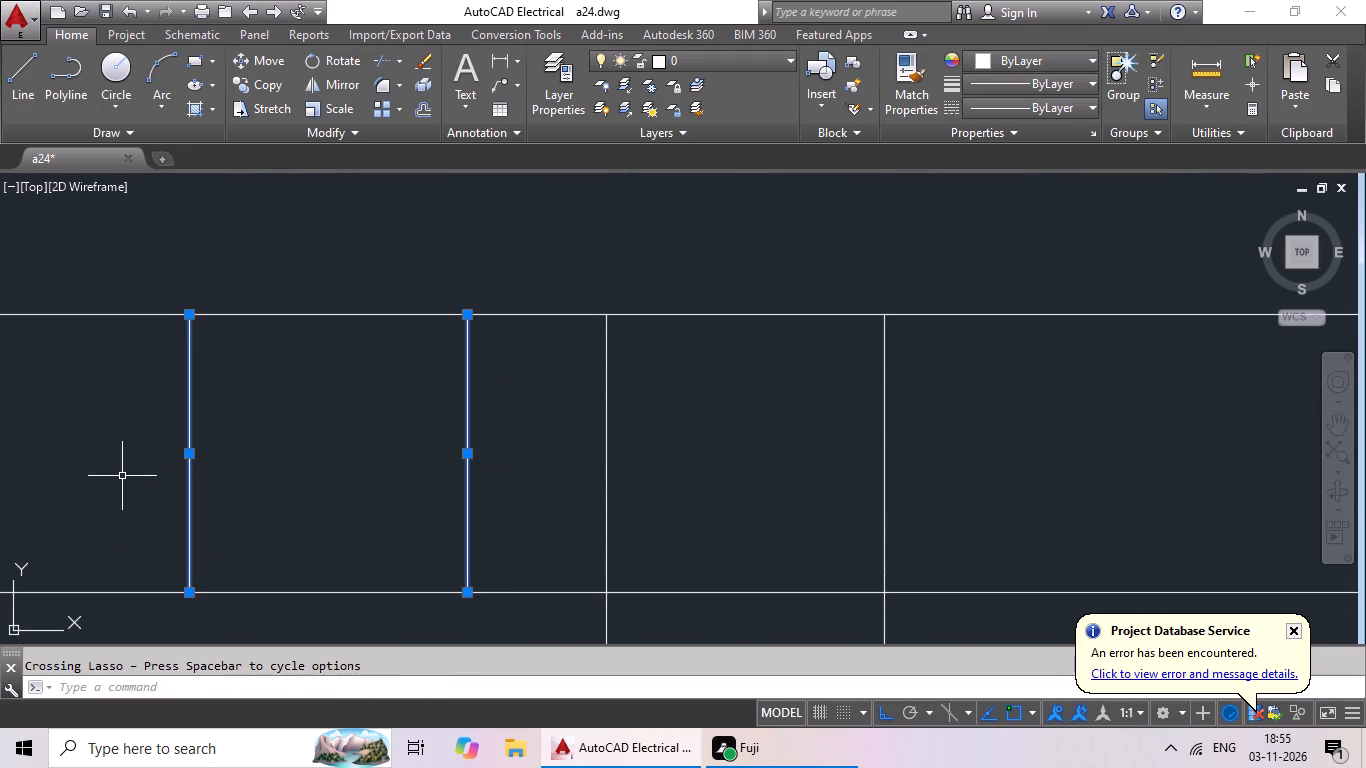
pyautogui.press('Delete')
pyautogui.scroll(-5, 323, 409)
pyautogui.moveTo(250, 499); pyautogui.dragTo(756, 485, button='middle')
pyautogui.scroll(4, 566, 403)
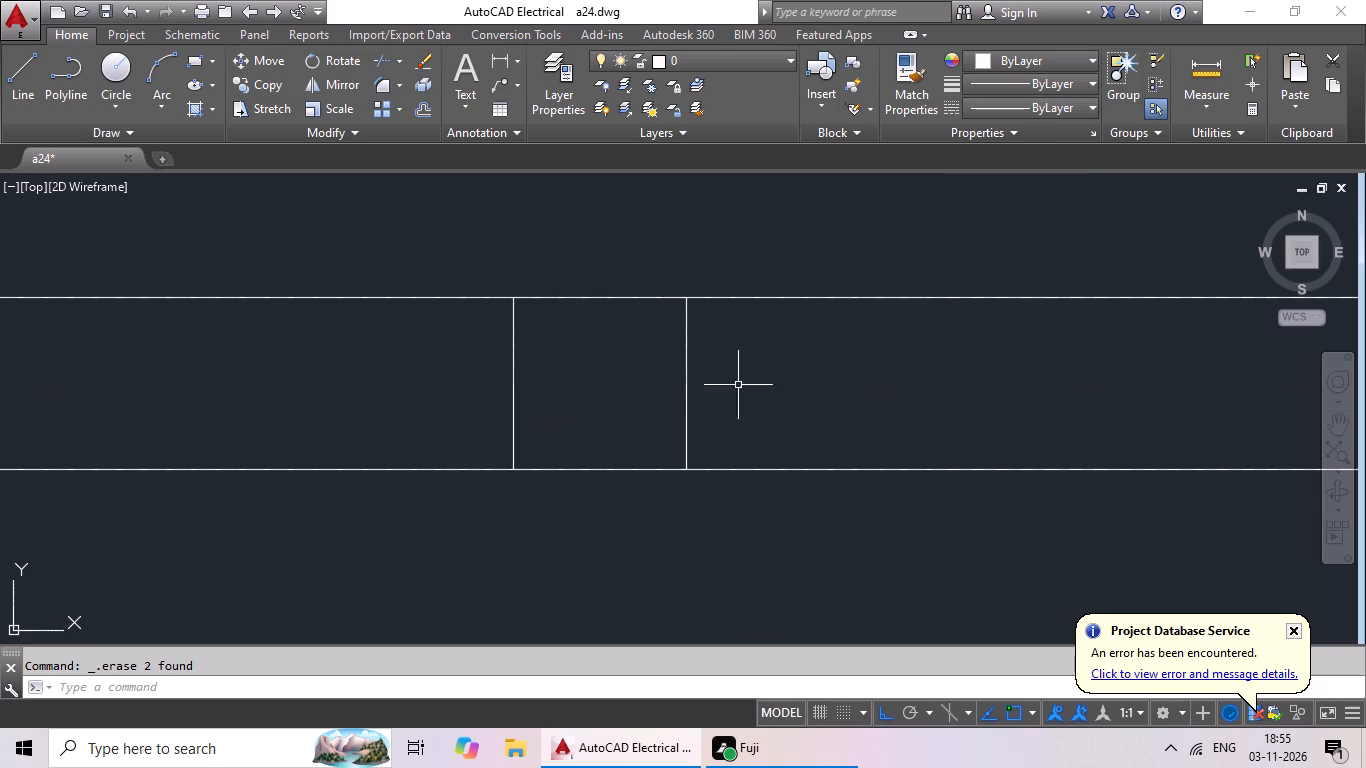
pyautogui.moveTo(756, 371); pyautogui.dragTo(408, 446)
pyautogui.click(408, 446)
pyautogui.press('Delete')
# Erase the two leftover short vertical lines inside the lower left room's top partition, beside the vertical partition above it.
pyautogui.scroll(-6, 607, 420)
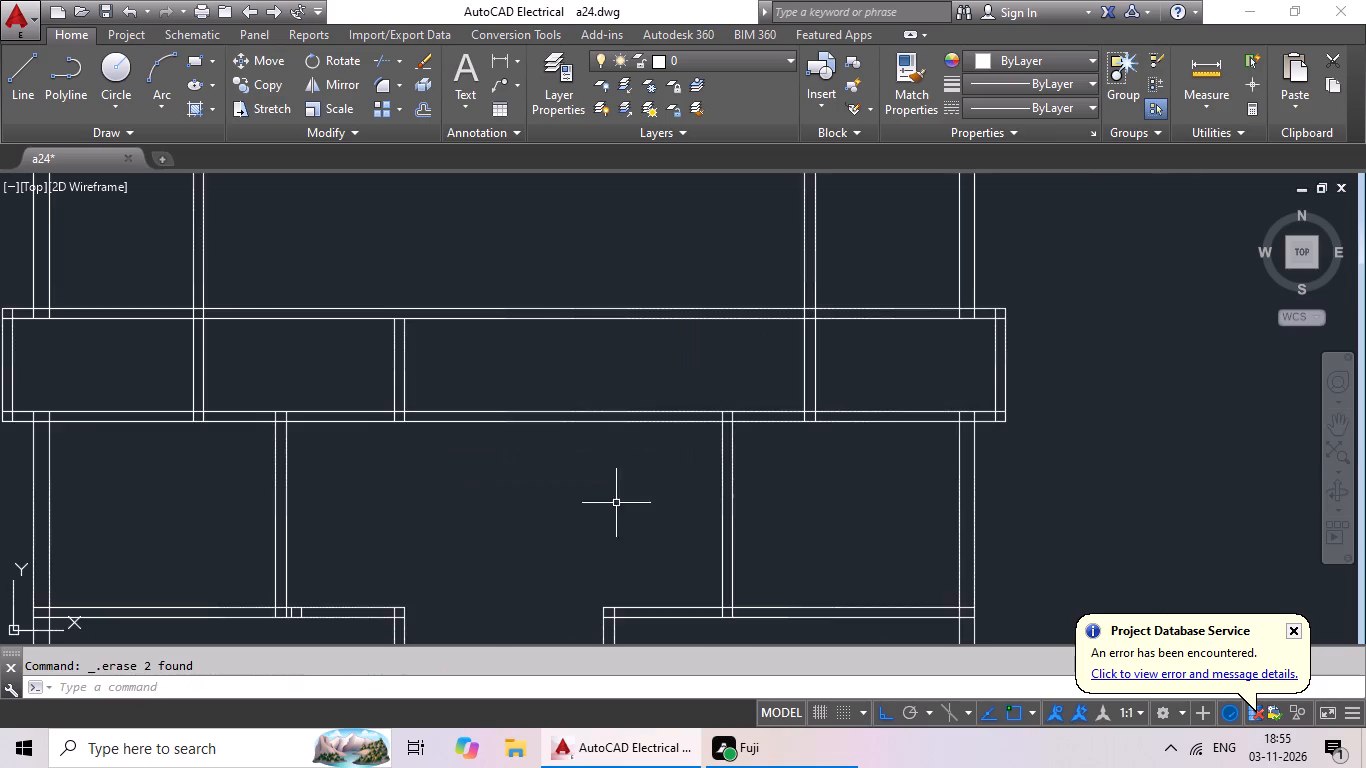
pyautogui.moveTo(637, 504); pyautogui.dragTo(650, 403, button='middle')
pyautogui.moveTo(584, 576); pyautogui.dragTo(701, 454, button='middle')
pyautogui.scroll(2, 432, 387)
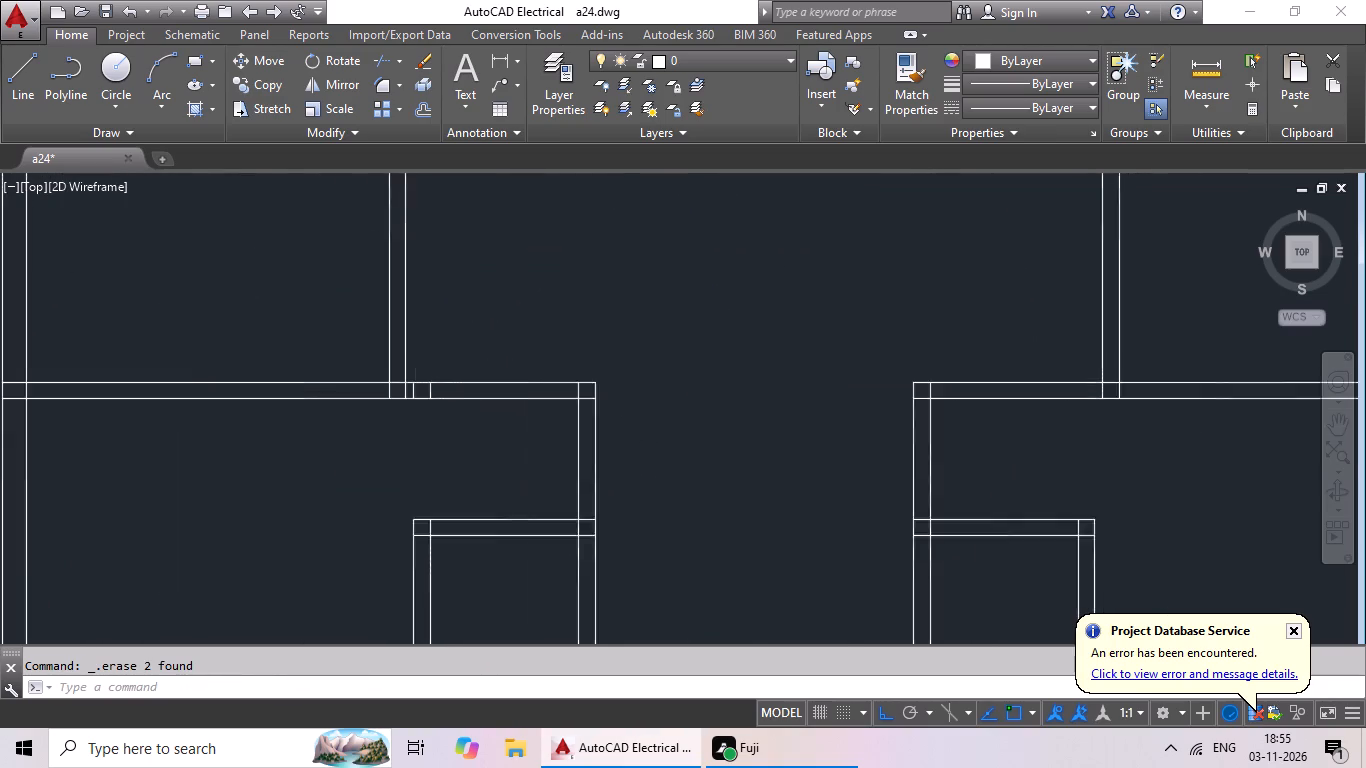
pyautogui.scroll(5, 432, 387)
pyautogui.moveTo(517, 387); pyautogui.dragTo(79, 441)
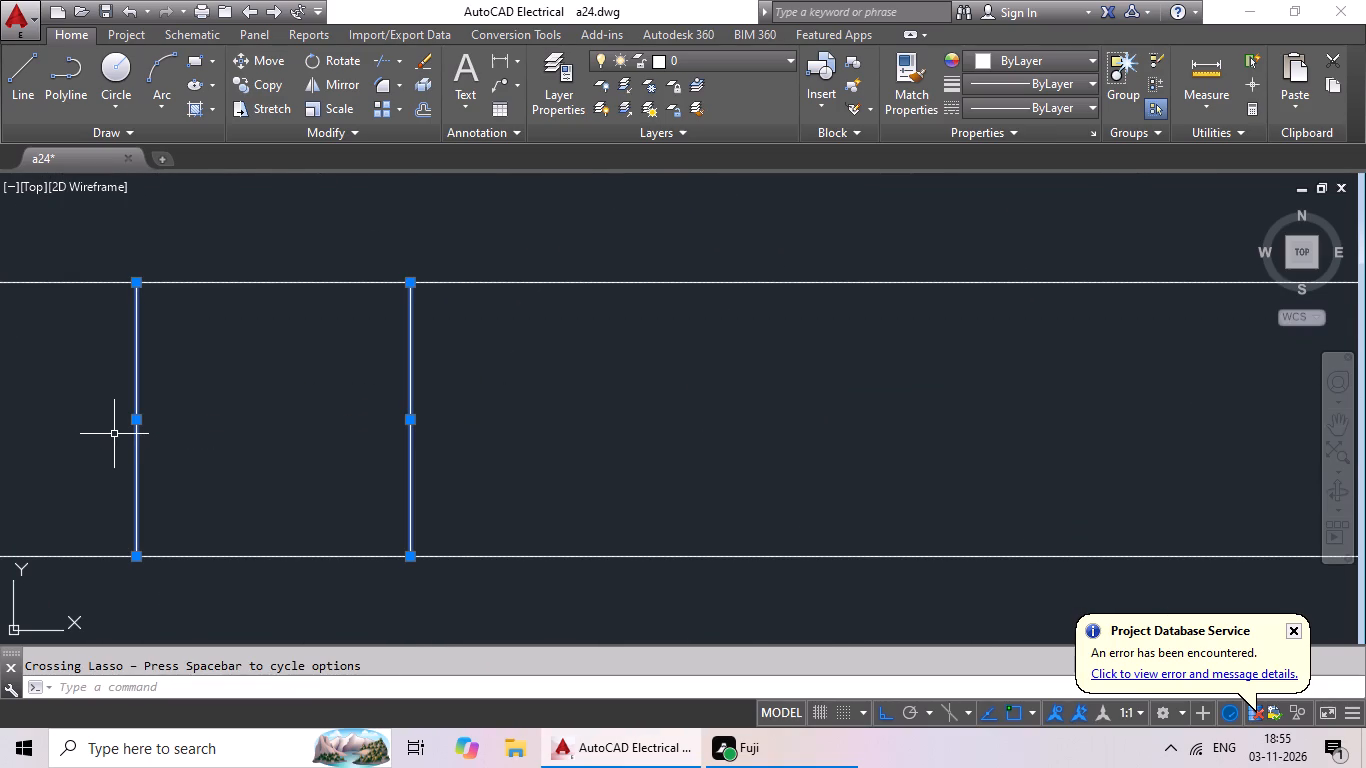
pyautogui.press('Delete')
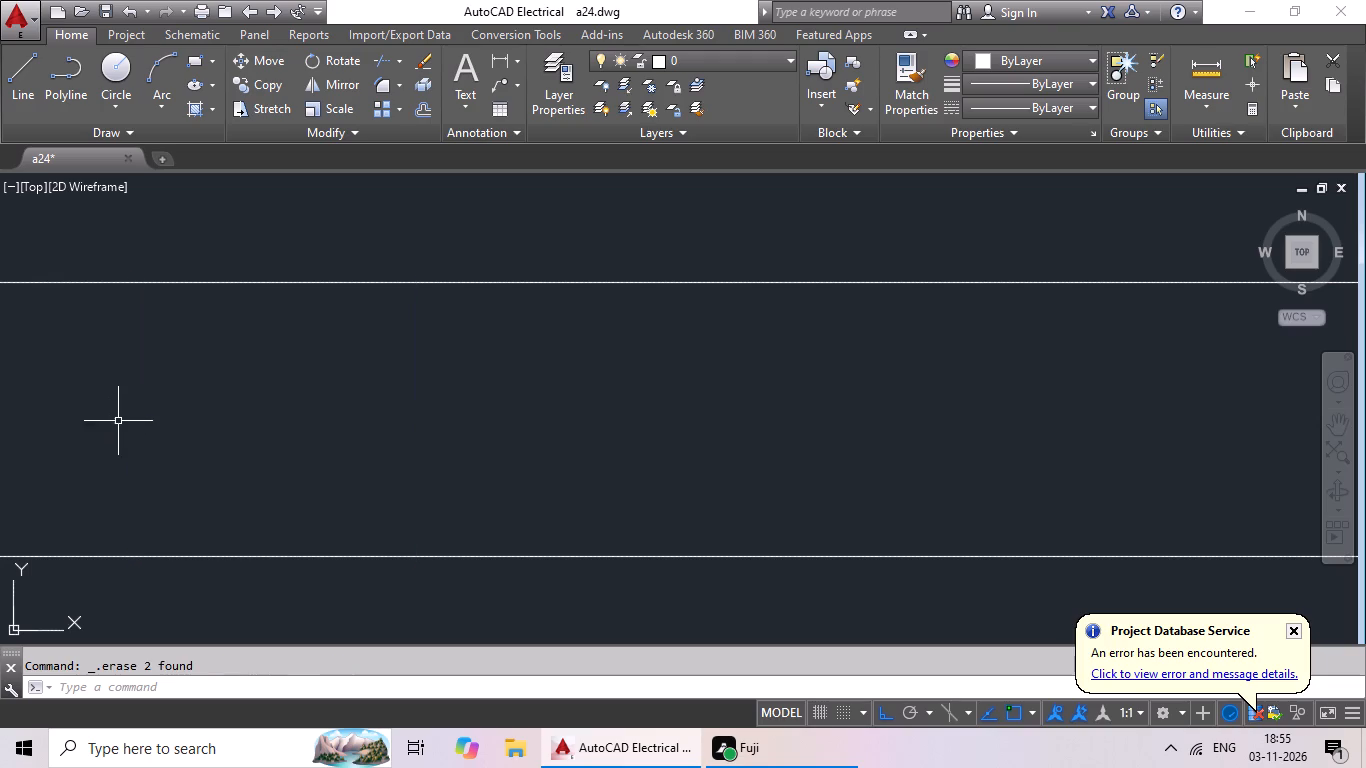
# Look over the lower rooms, narrow bays, wide band and upper rooms of the plan for remaining wall corrections.
pyautogui.scroll(-8, 265, 377)
pyautogui.moveTo(297, 411); pyautogui.dragTo(413, 242, button='middle')
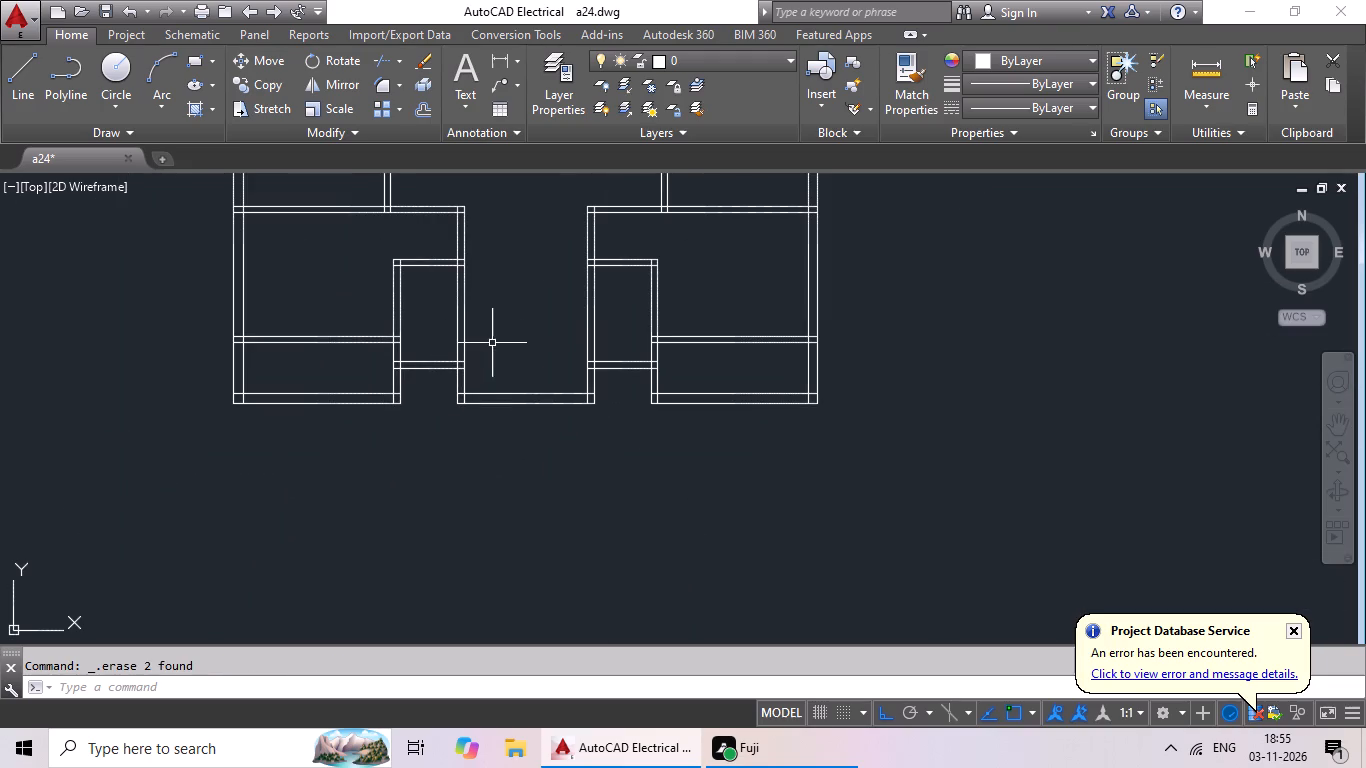
pyautogui.moveTo(511, 317); pyautogui.dragTo(452, 395, button='middle')
pyautogui.moveTo(464, 378); pyautogui.dragTo(438, 416, button='middle')
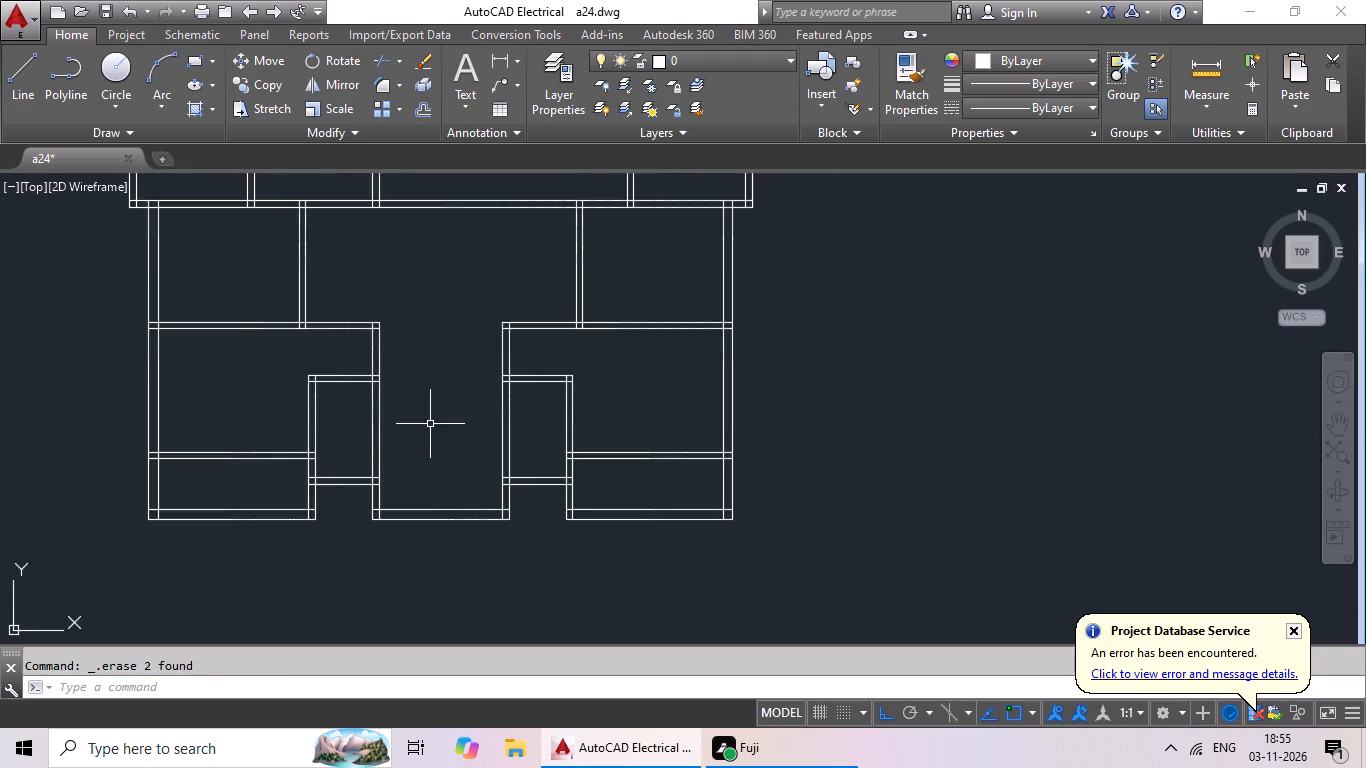
pyautogui.scroll(1, 392, 447)
pyautogui.moveTo(448, 436); pyautogui.dragTo(535, 404, button='middle')
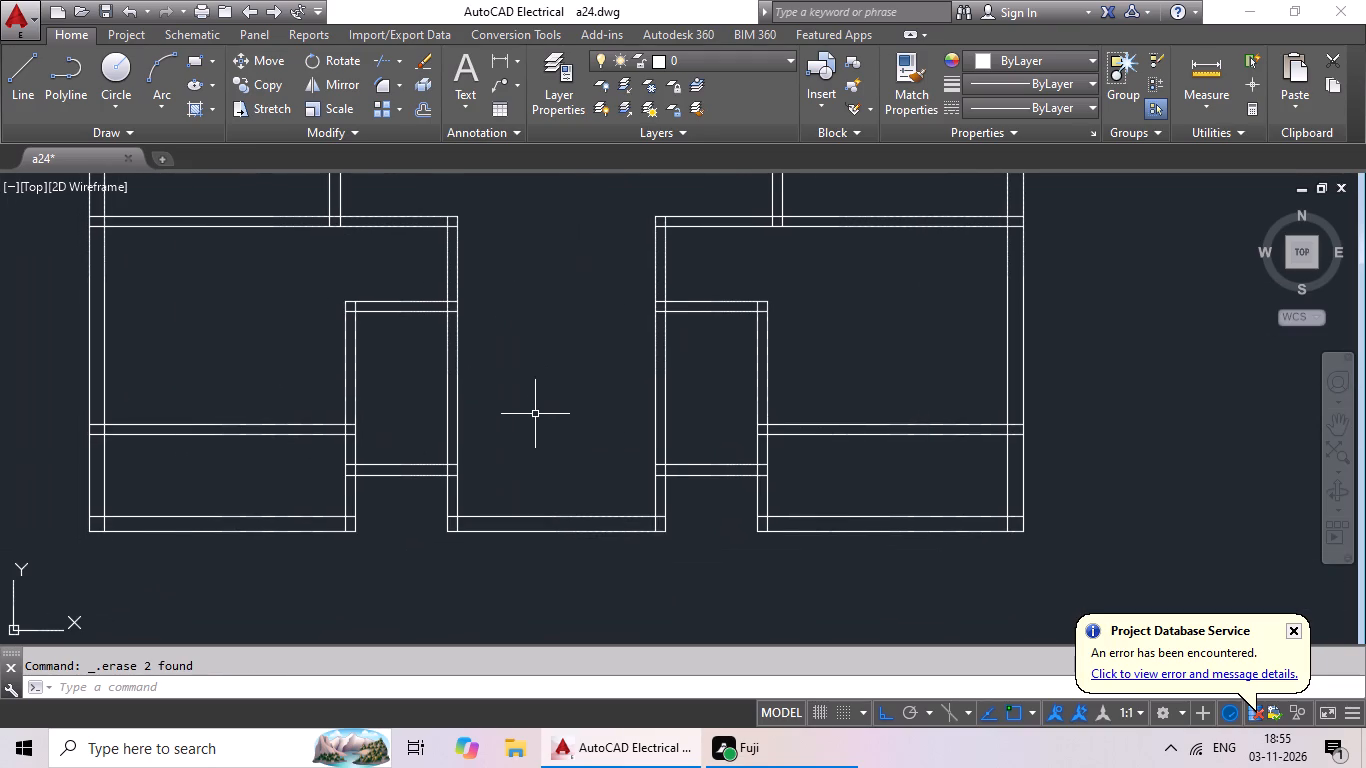
pyautogui.moveTo(546, 412); pyautogui.dragTo(537, 449, button='middle')
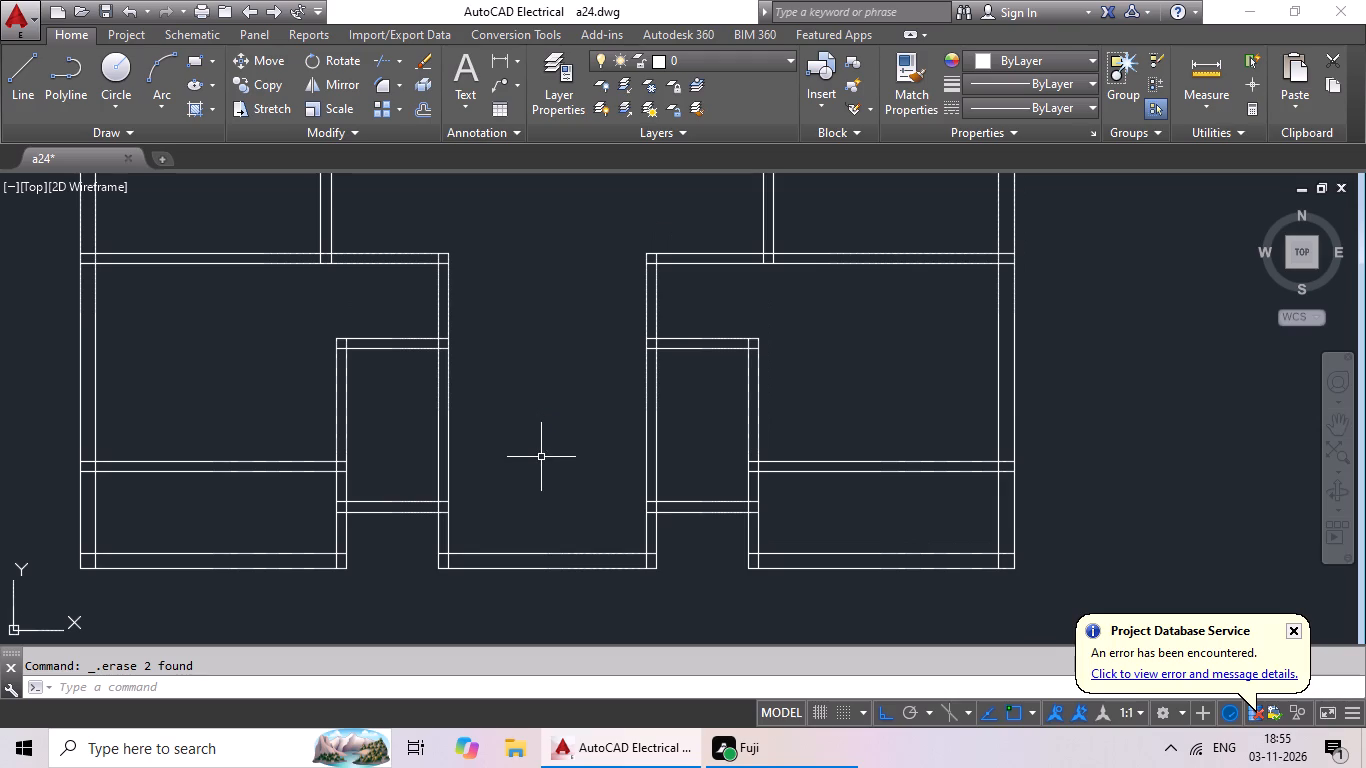
pyautogui.scroll(-2, 538, 442)
pyautogui.moveTo(555, 428); pyautogui.dragTo(532, 485, button='middle')
pyautogui.moveTo(547, 420); pyautogui.dragTo(531, 471, button='middle')
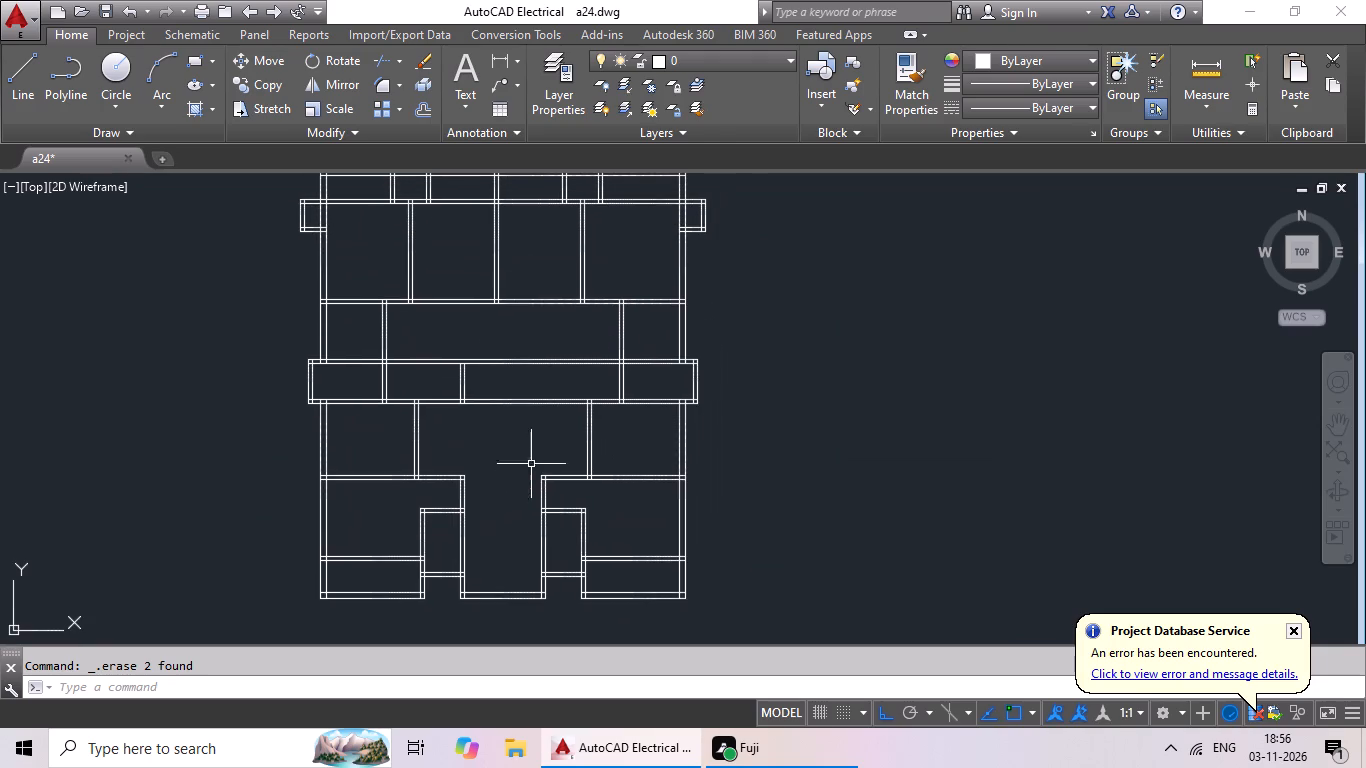
pyautogui.moveTo(530, 455); pyautogui.dragTo(522, 493, button='middle')
pyautogui.moveTo(550, 372); pyautogui.dragTo(544, 408, button='middle')
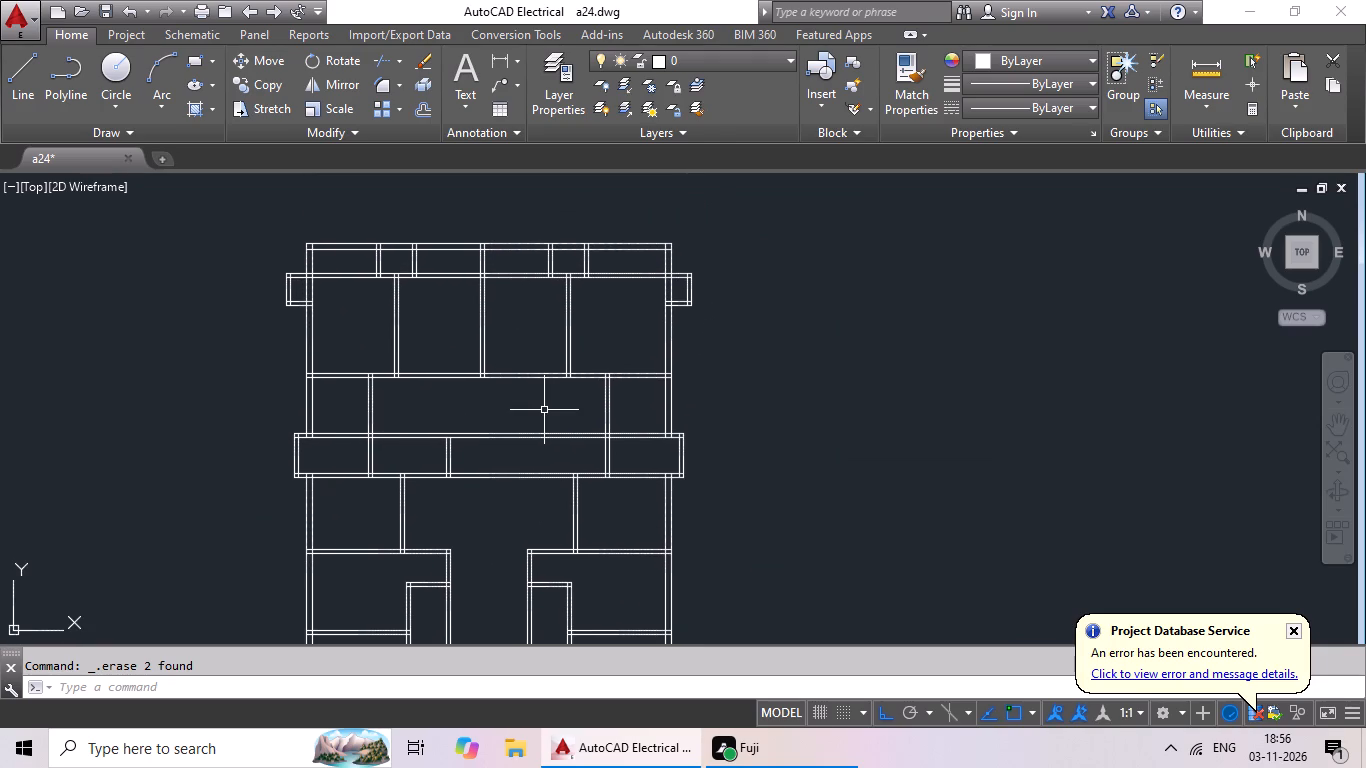
pyautogui.moveTo(544, 410); pyautogui.dragTo(524, 419, button='middle')
pyautogui.moveTo(524, 419); pyautogui.dragTo(554, 382, button='middle')
pyautogui.moveTo(511, 446); pyautogui.dragTo(552, 339, button='middle')
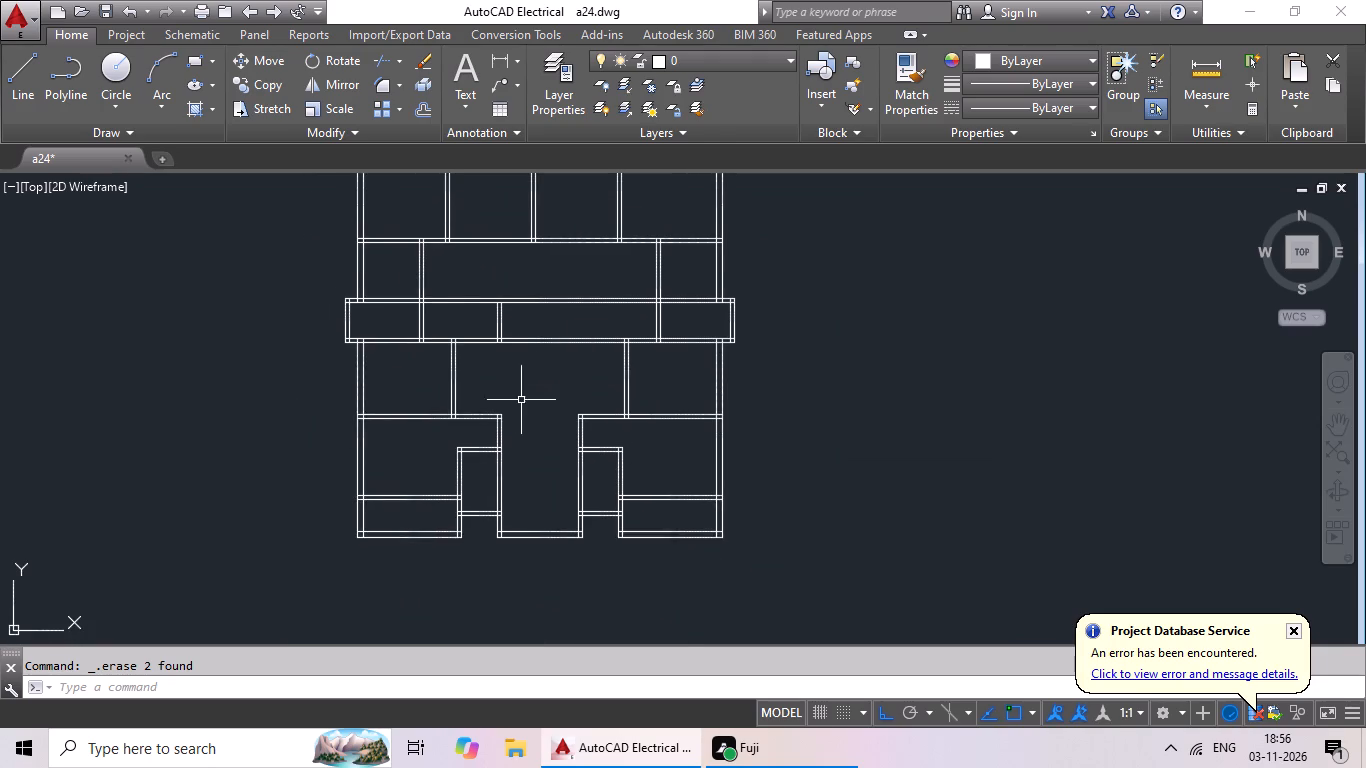
pyautogui.moveTo(517, 405); pyautogui.dragTo(512, 422, button='middle')
pyautogui.moveTo(563, 475); pyautogui.dragTo(571, 464, button='middle')
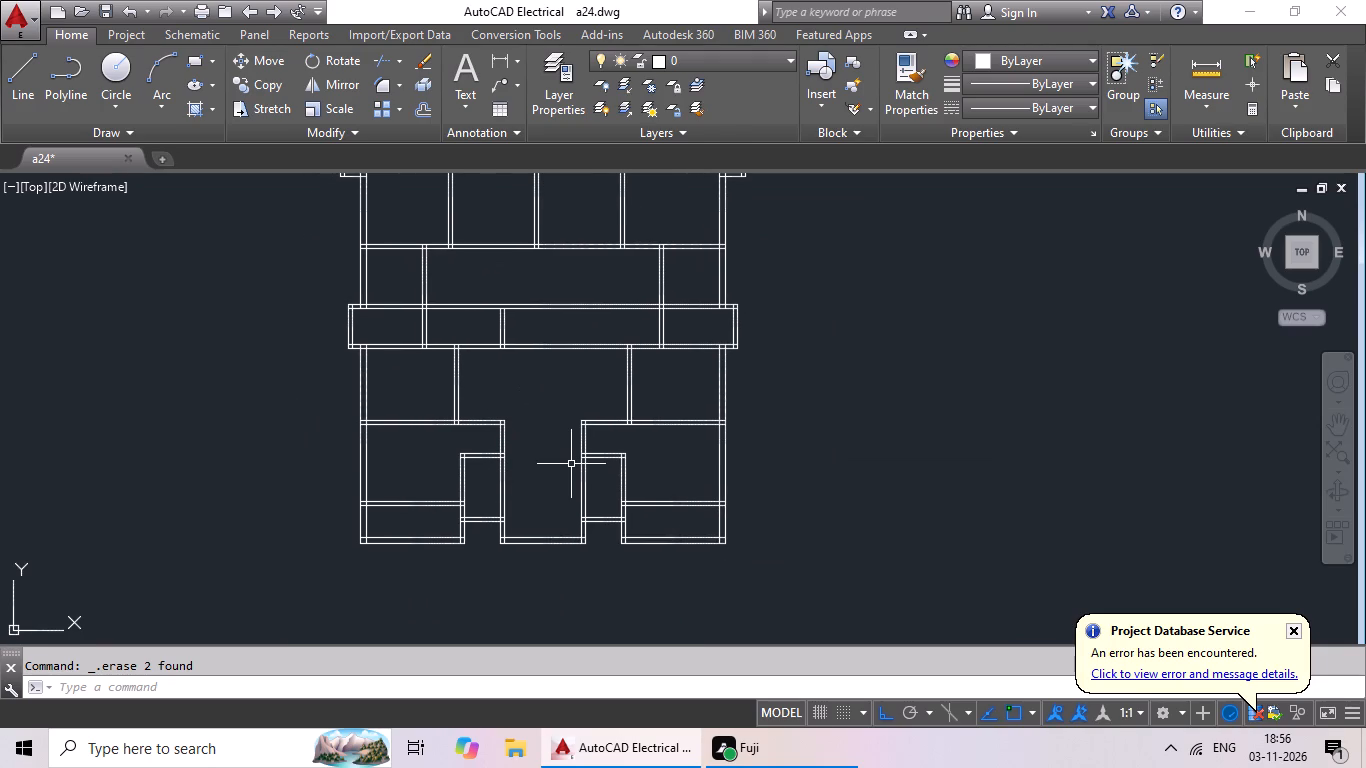
pyautogui.scroll(2, 364, 446)
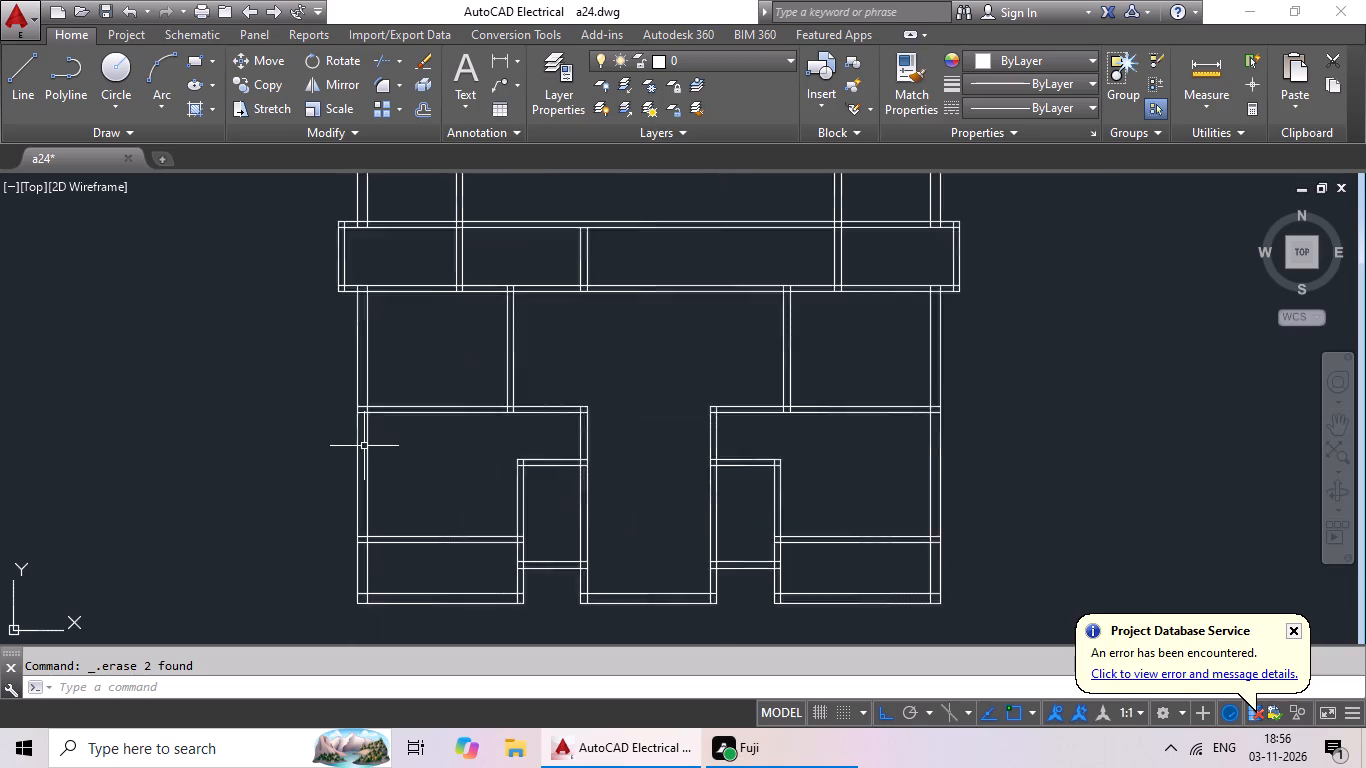
pyautogui.moveTo(499, 492); pyautogui.dragTo(583, 376, button='middle')
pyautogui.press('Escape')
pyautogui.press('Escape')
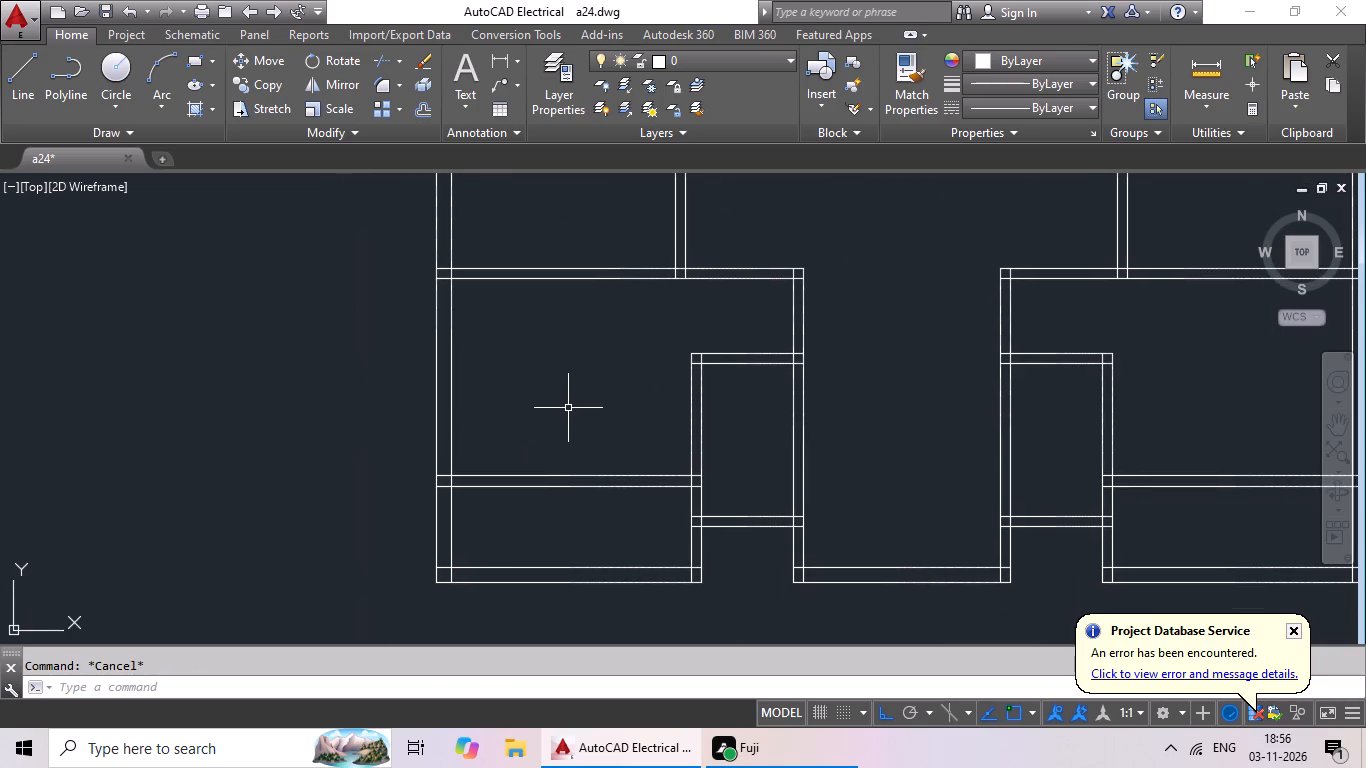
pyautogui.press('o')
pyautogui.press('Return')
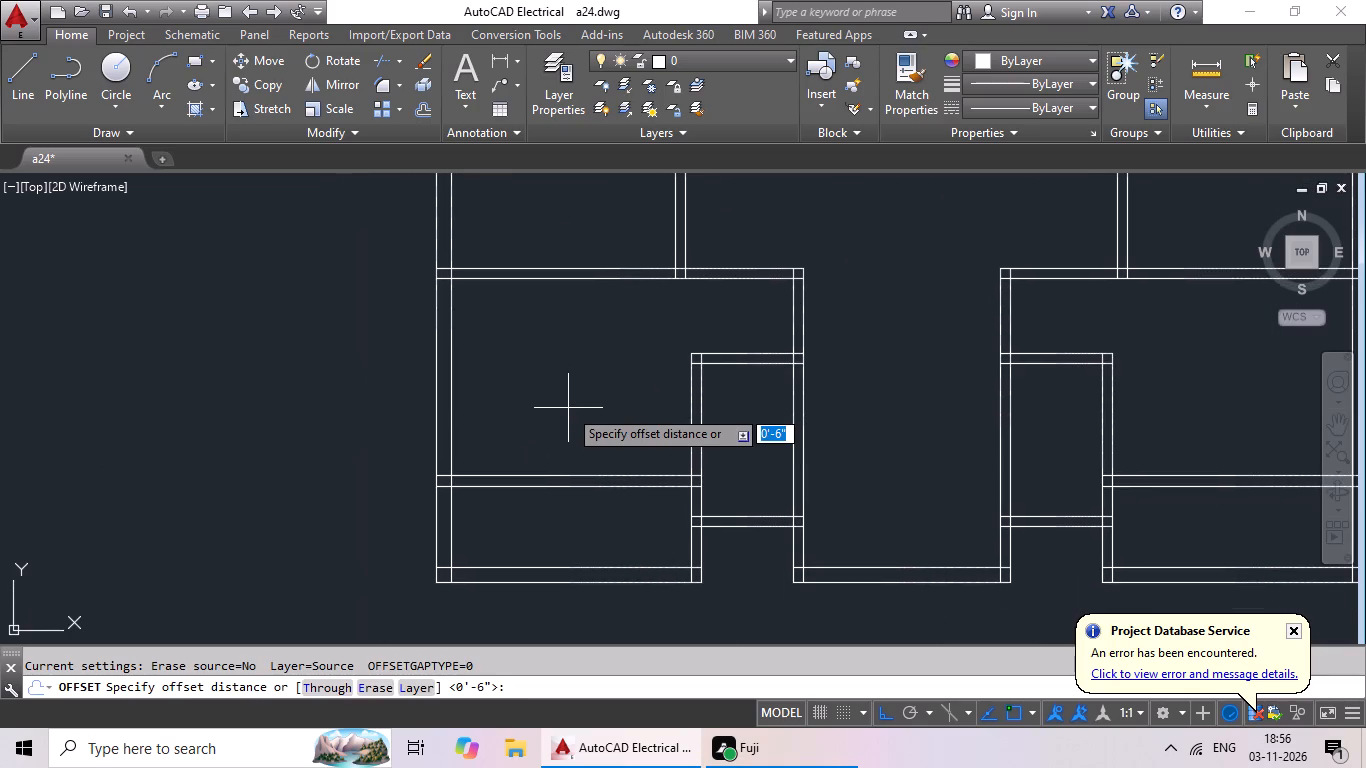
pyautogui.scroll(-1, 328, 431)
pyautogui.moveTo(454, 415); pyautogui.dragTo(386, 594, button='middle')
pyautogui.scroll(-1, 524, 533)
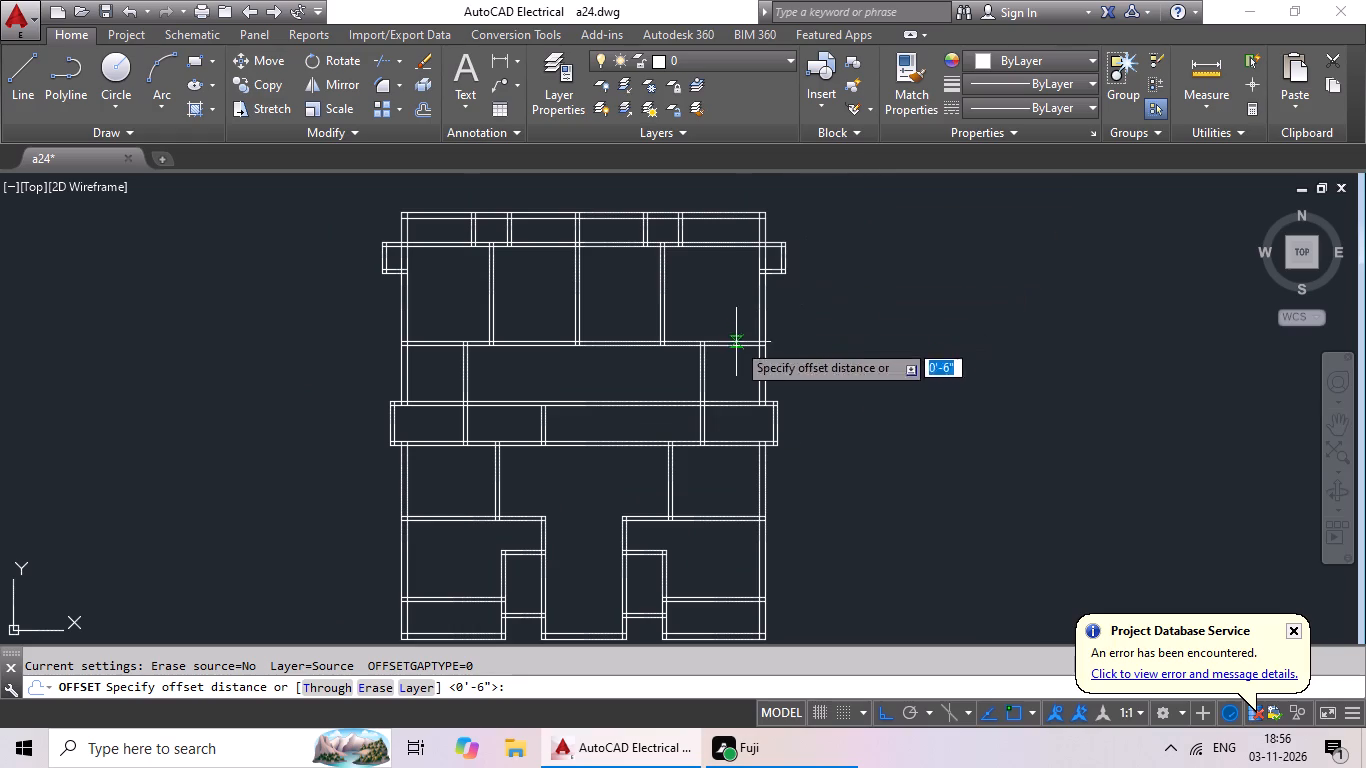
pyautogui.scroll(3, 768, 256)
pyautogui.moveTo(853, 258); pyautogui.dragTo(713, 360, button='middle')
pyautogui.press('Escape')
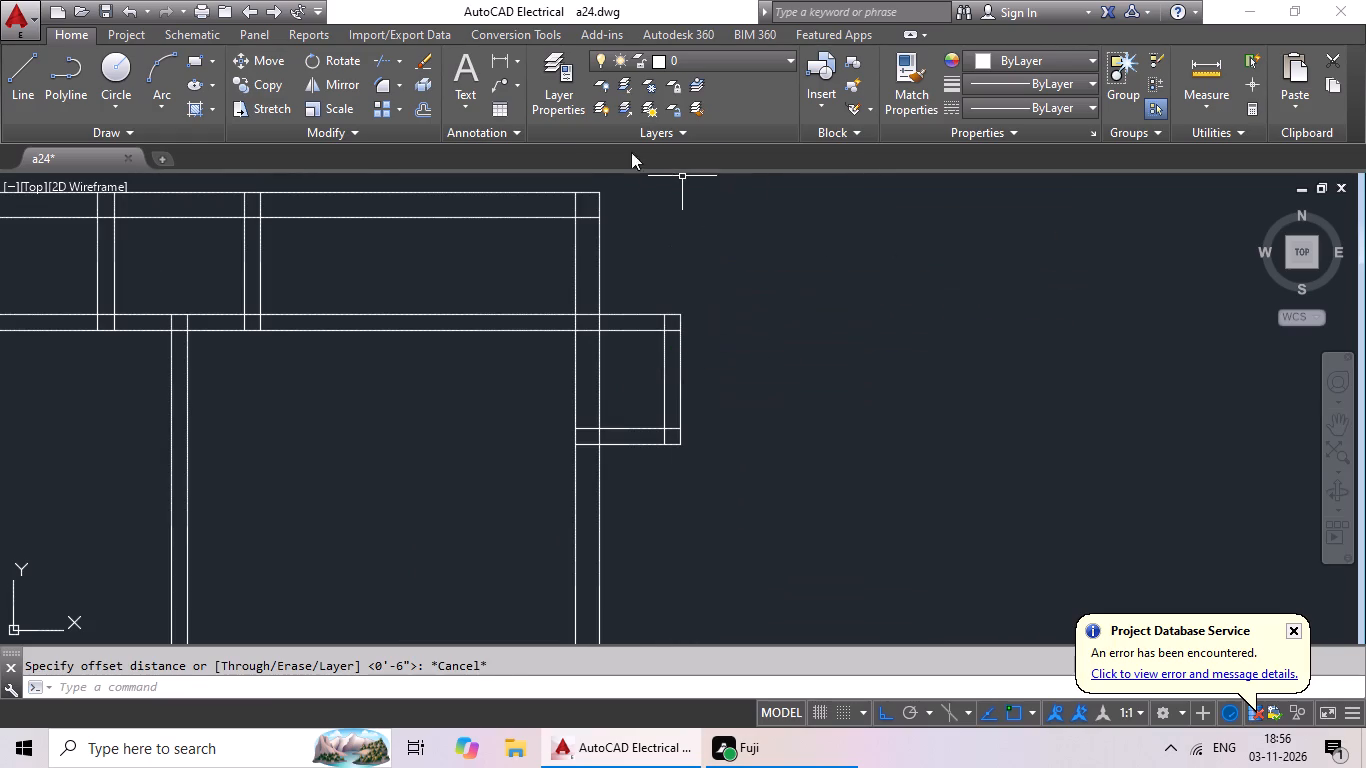
# Measure the upper right side projection's outer height and how far it extends beyond the outer wall.
pyautogui.click(499, 57)
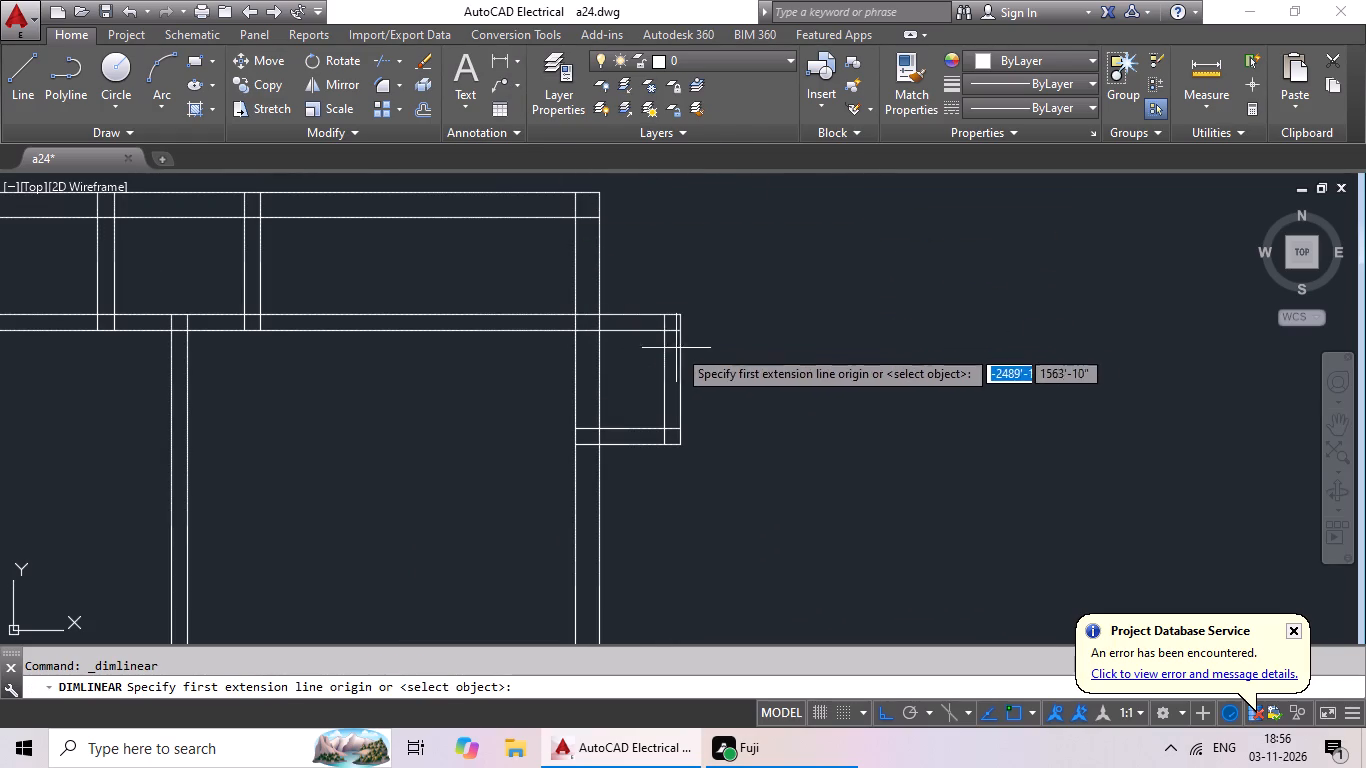
pyautogui.scroll(1, 680, 340)
pyautogui.click(678, 299)
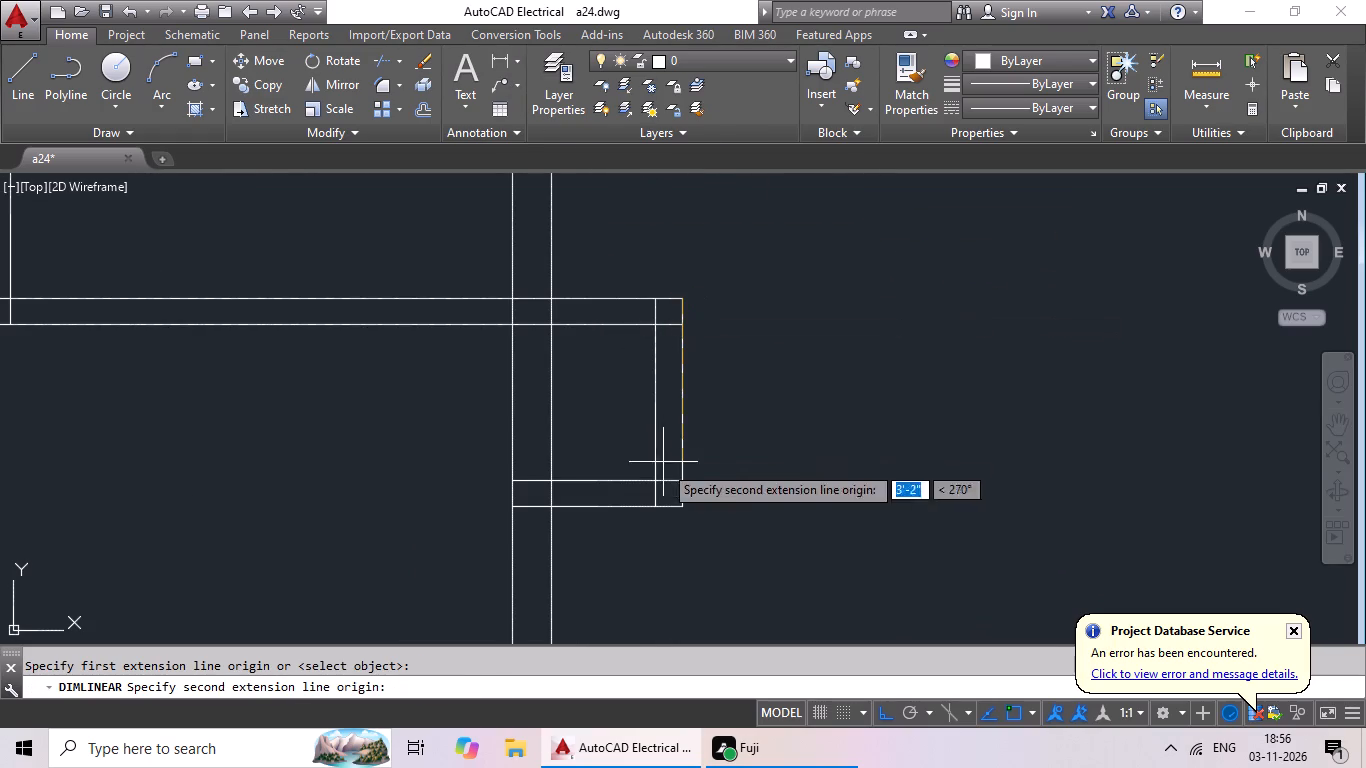
pyautogui.click(680, 521)
pyautogui.press('Escape')
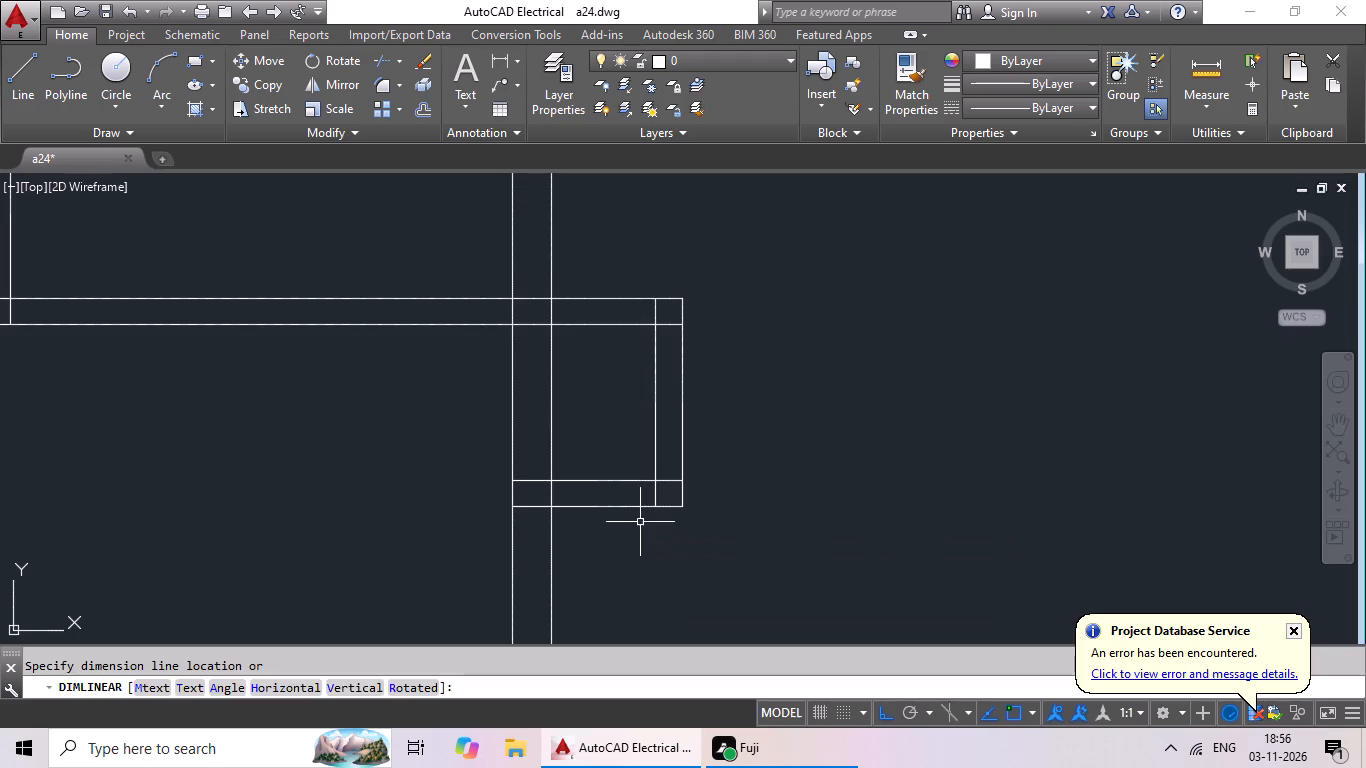
pyautogui.click(503, 65)
pyautogui.click(550, 329)
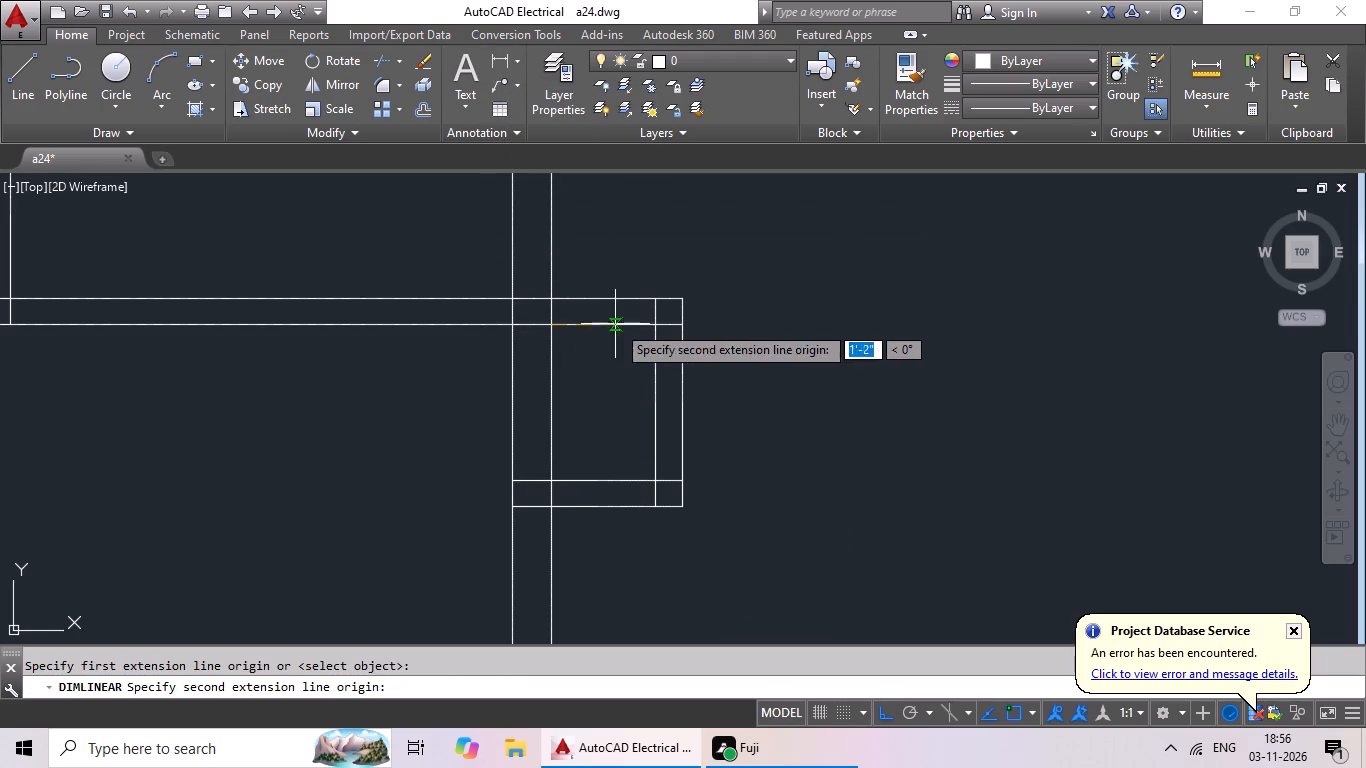
pyautogui.click(683, 326)
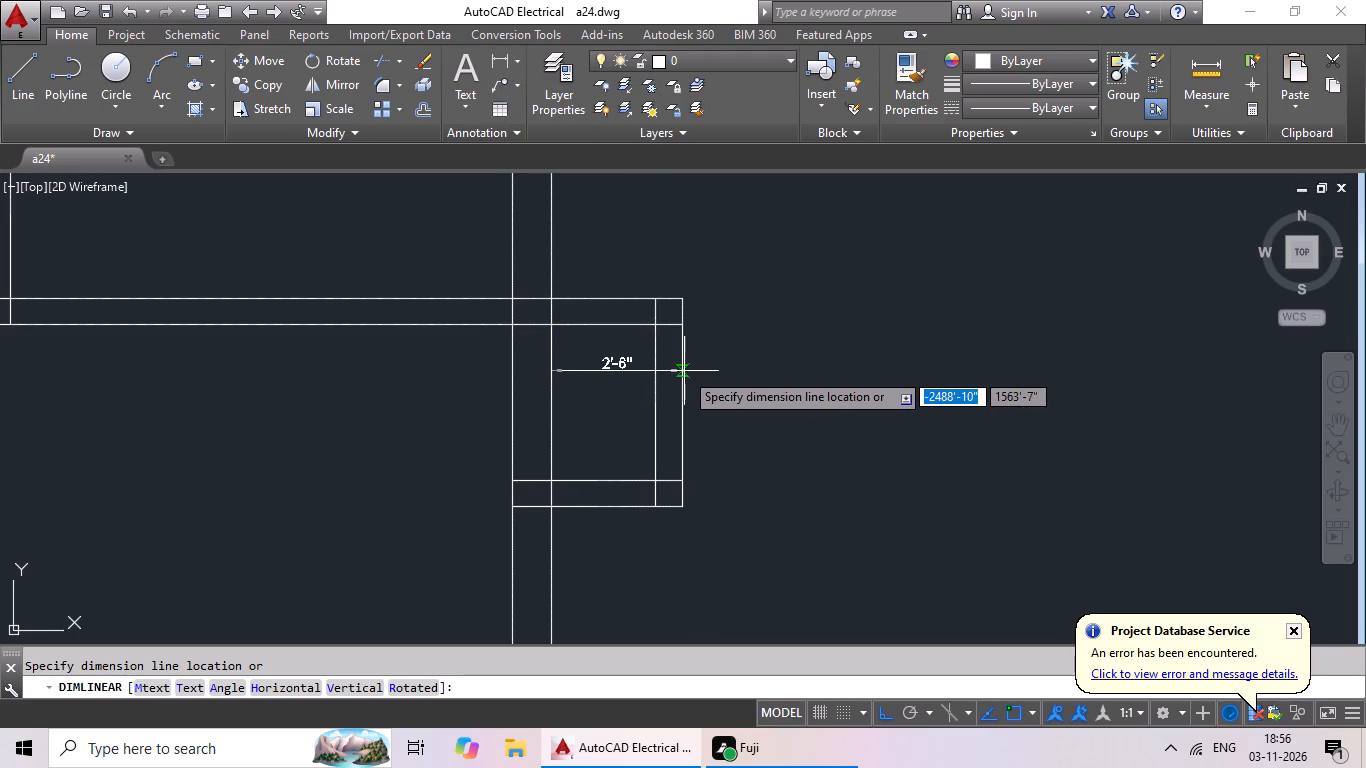
pyautogui.press('Escape')
# Offset the outer lines of the lower section's left and right outer walls 2' outward.
pyautogui.scroll(-3, 691, 365)
pyautogui.moveTo(763, 403); pyautogui.dragTo(757, 317, button='middle')
pyautogui.scroll(-1, 753, 379)
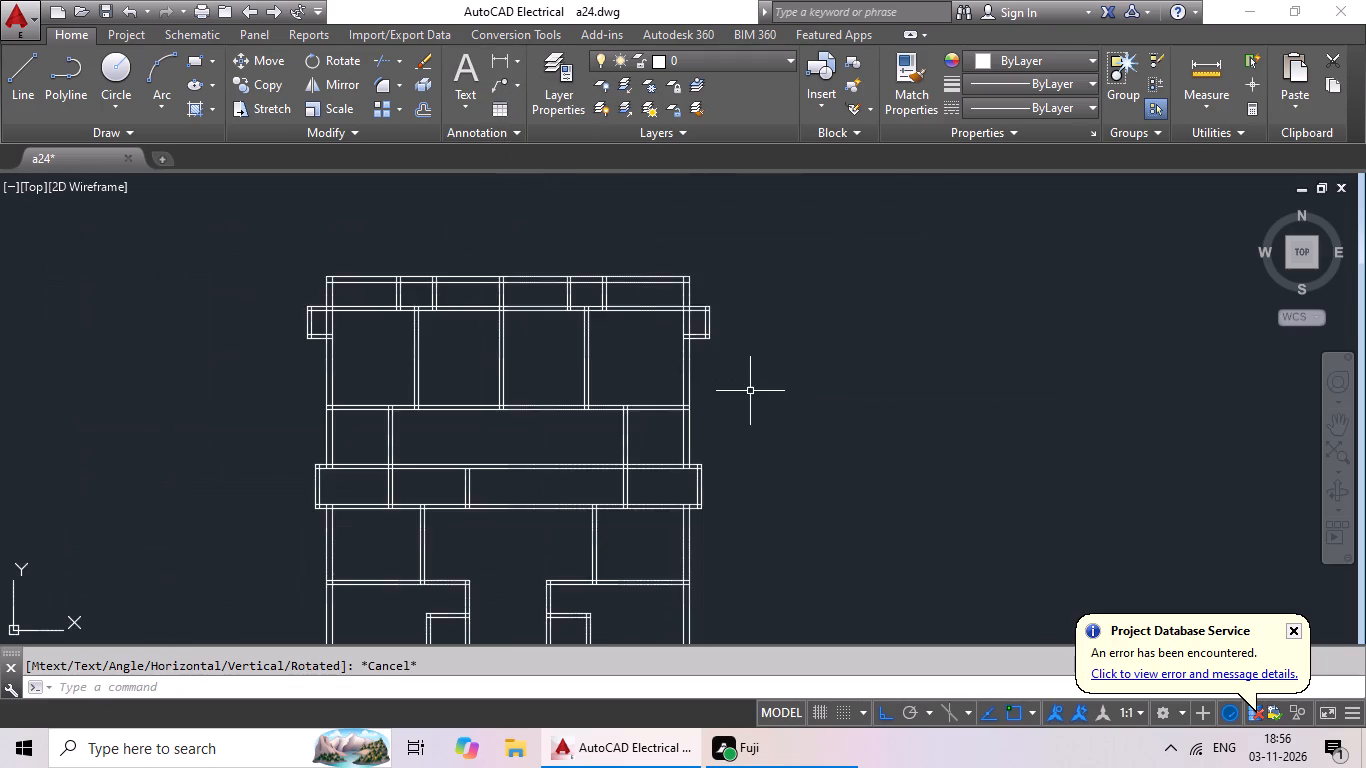
pyautogui.moveTo(750, 390); pyautogui.dragTo(753, 245, button='middle')
pyautogui.scroll(-1, 772, 275)
pyautogui.moveTo(800, 319); pyautogui.dragTo(726, 355, button='middle')
pyautogui.press('Escape')
pyautogui.press('Escape')
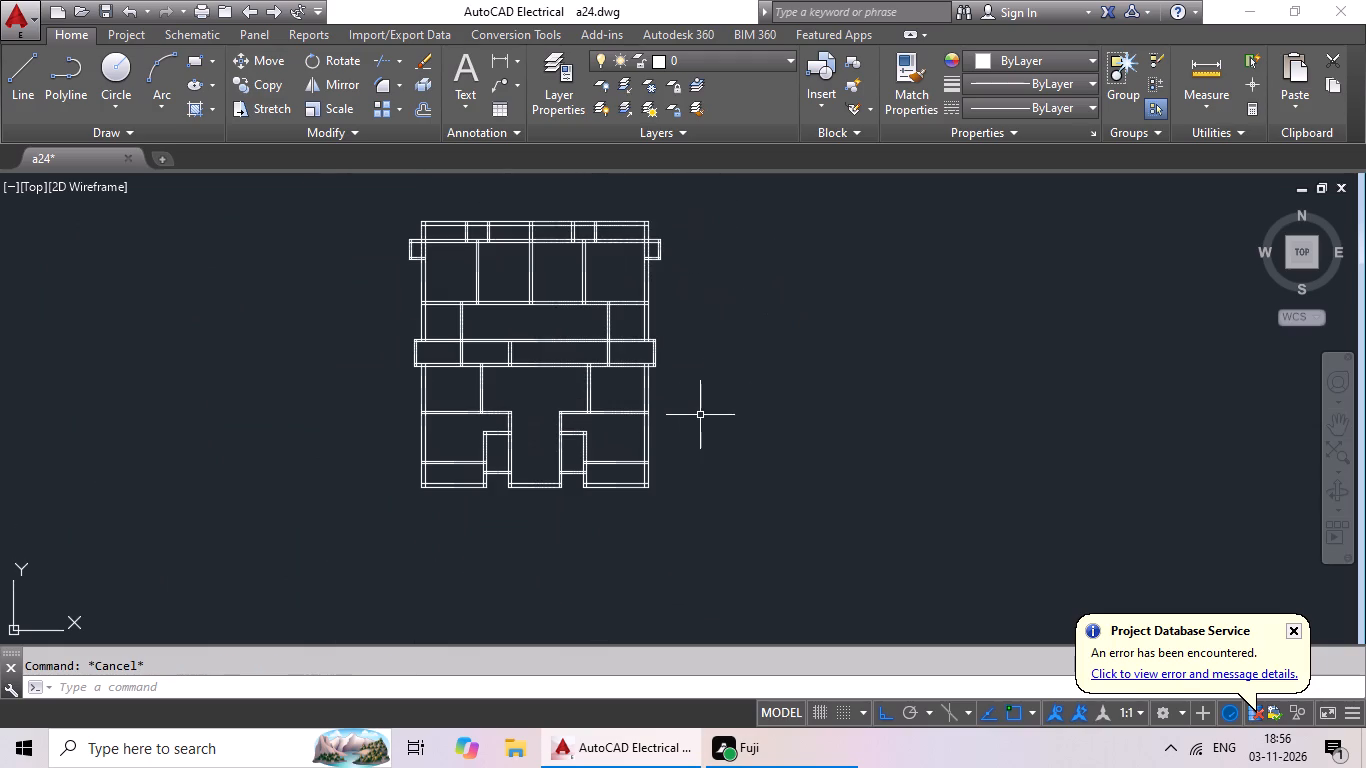
pyautogui.press('o')
pyautogui.press('Return')
pyautogui.write("2'")
pyautogui.press('Return')
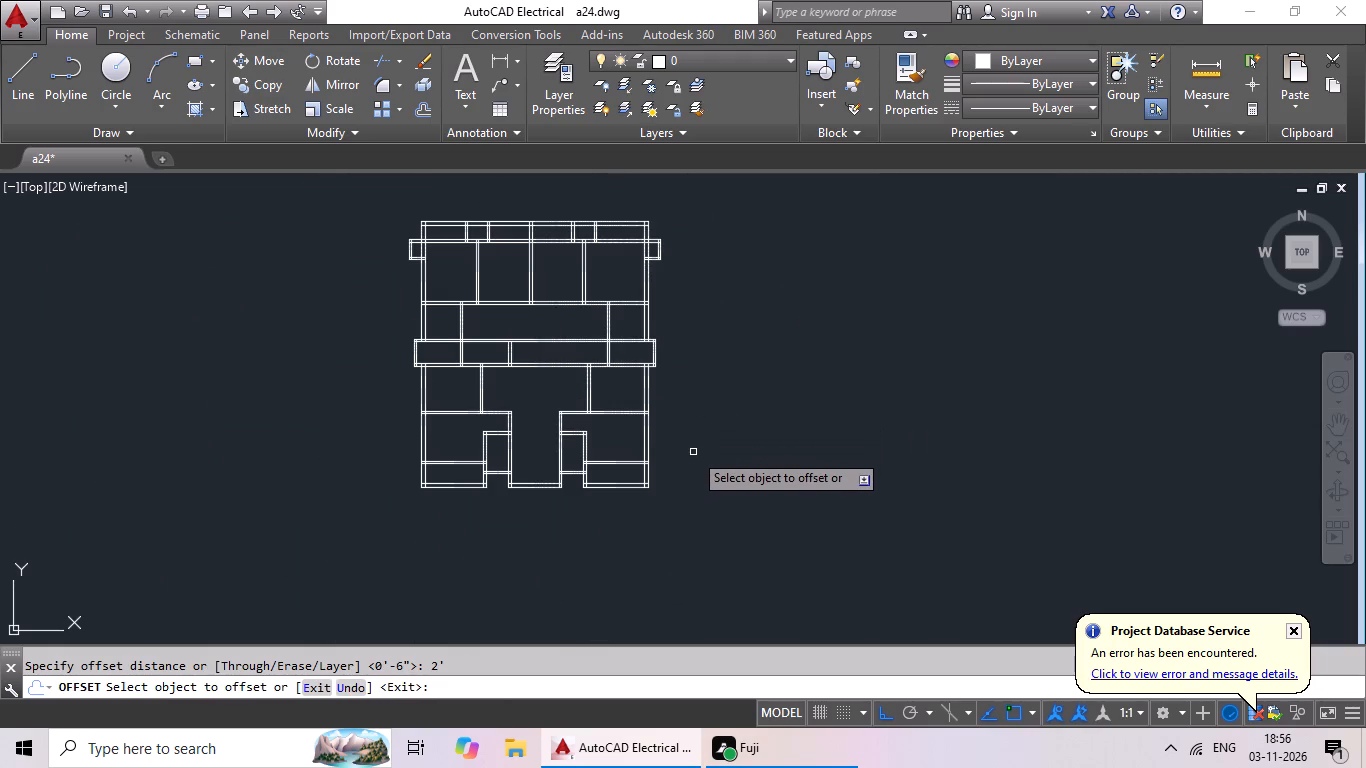
pyautogui.scroll(1, 656, 431)
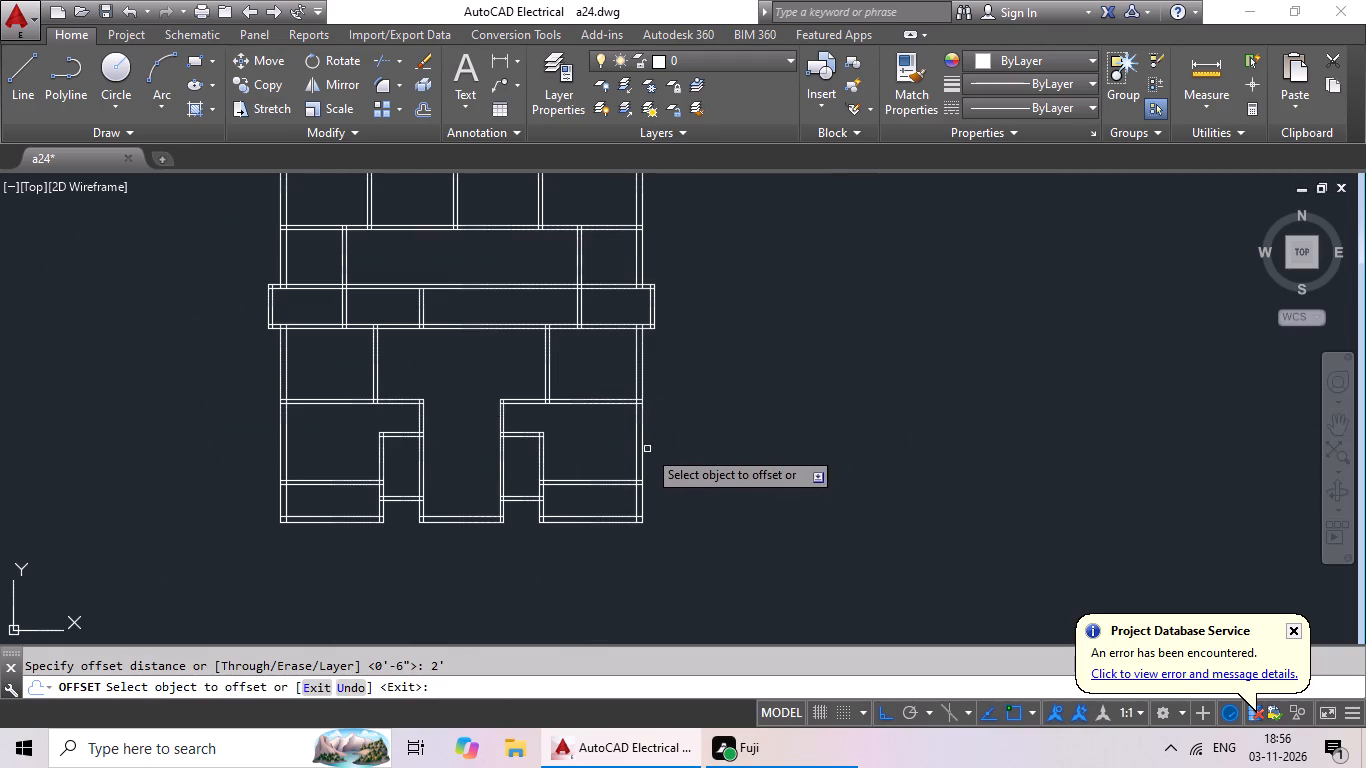
pyautogui.click(641, 458)
pyautogui.click(749, 452)
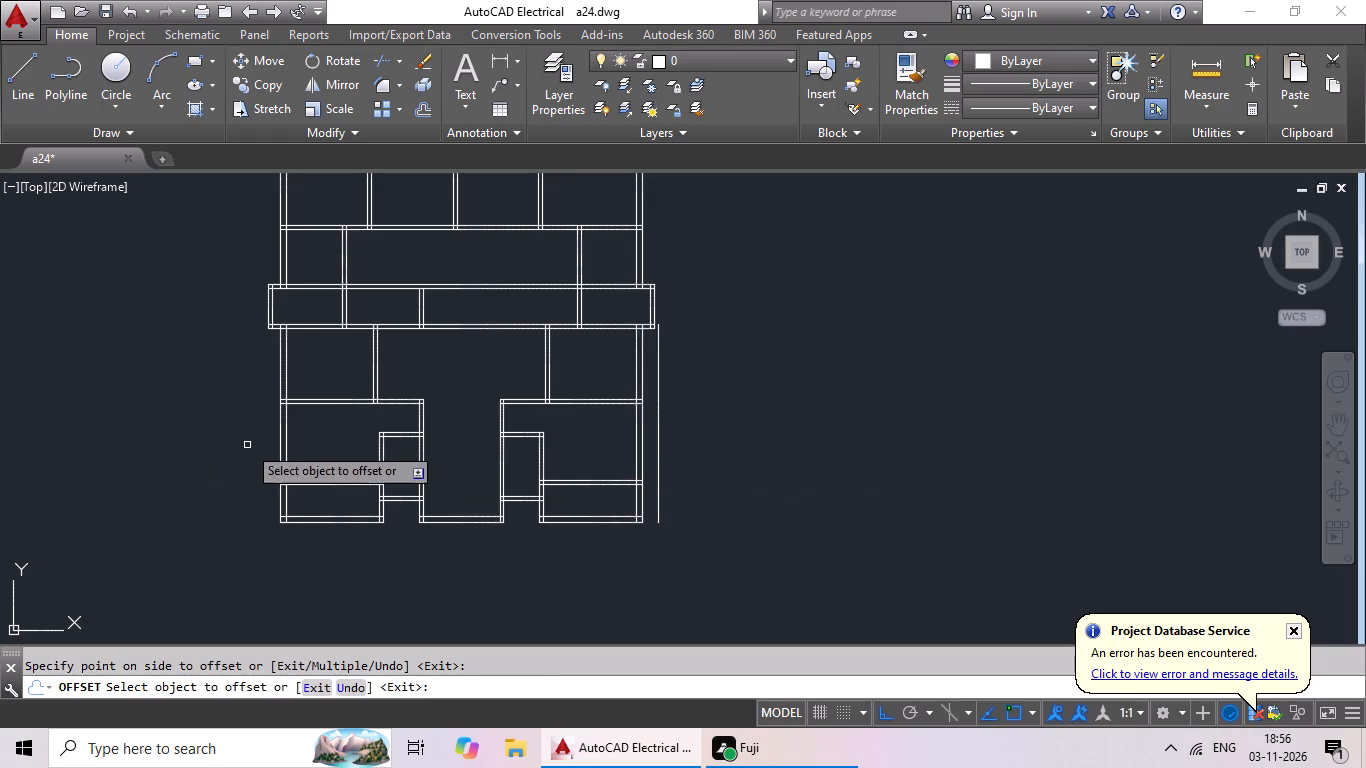
pyautogui.moveTo(279, 434); pyautogui.dragTo(265, 434)
pyautogui.click(187, 434)
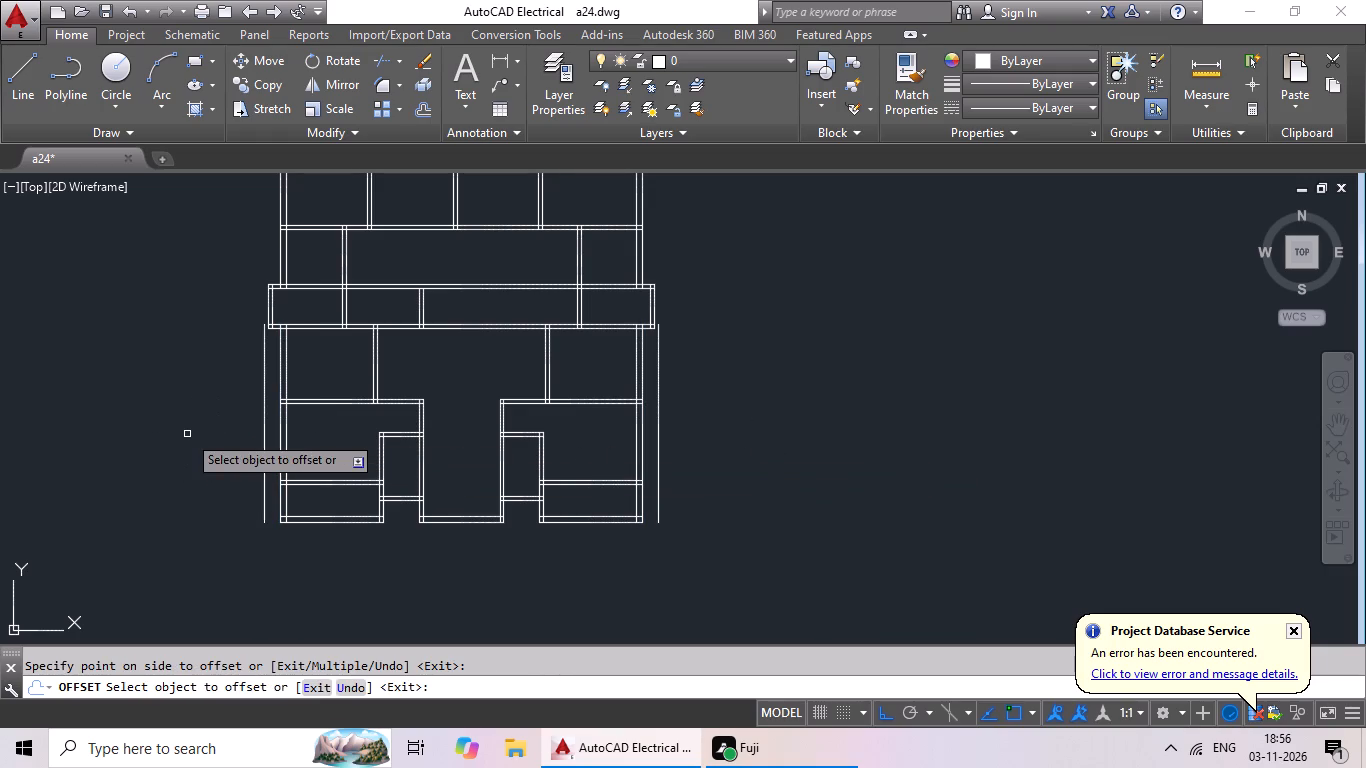
pyautogui.press('Escape')
pyautogui.press('Escape')
pyautogui.press('Escape')
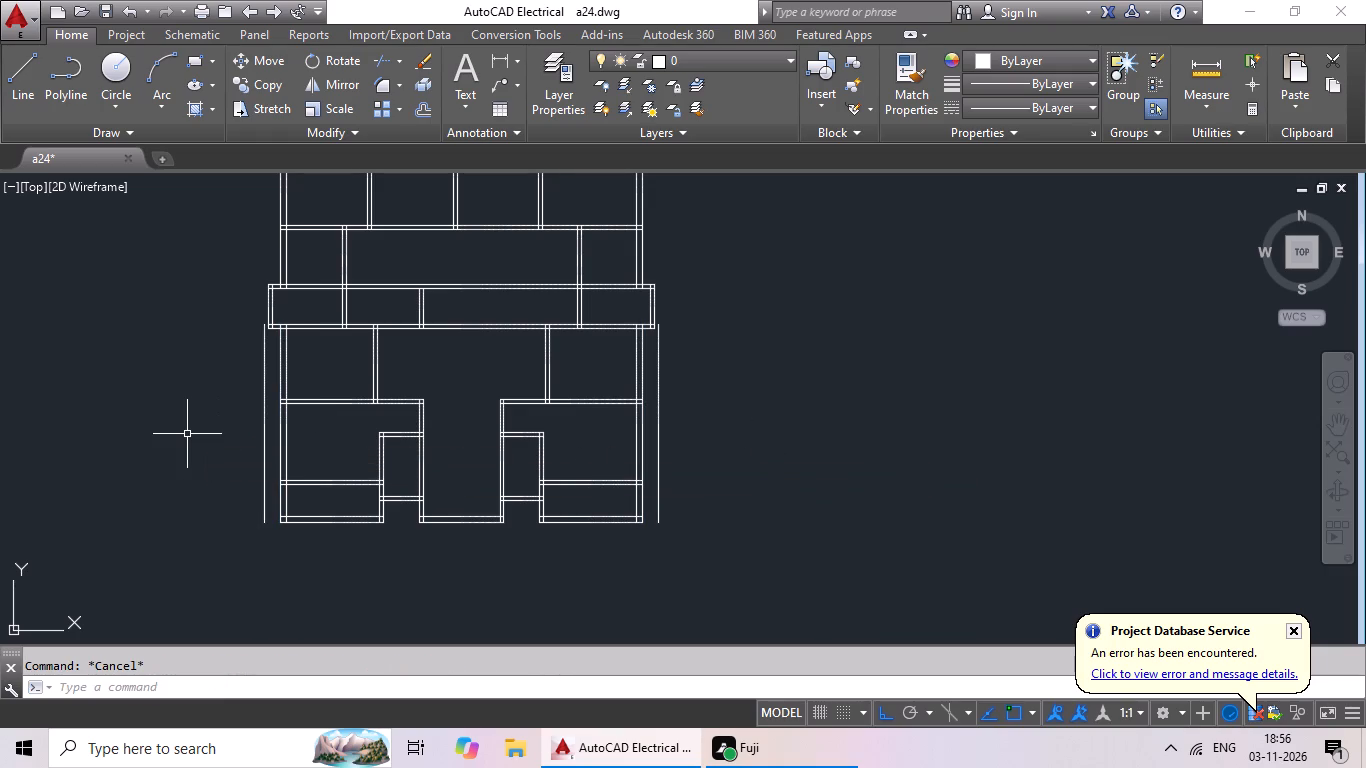
# Offset the two new vertical lines outside the lower section 6" farther outward to make double wall lines.
pyautogui.press('o')
pyautogui.press('Return')
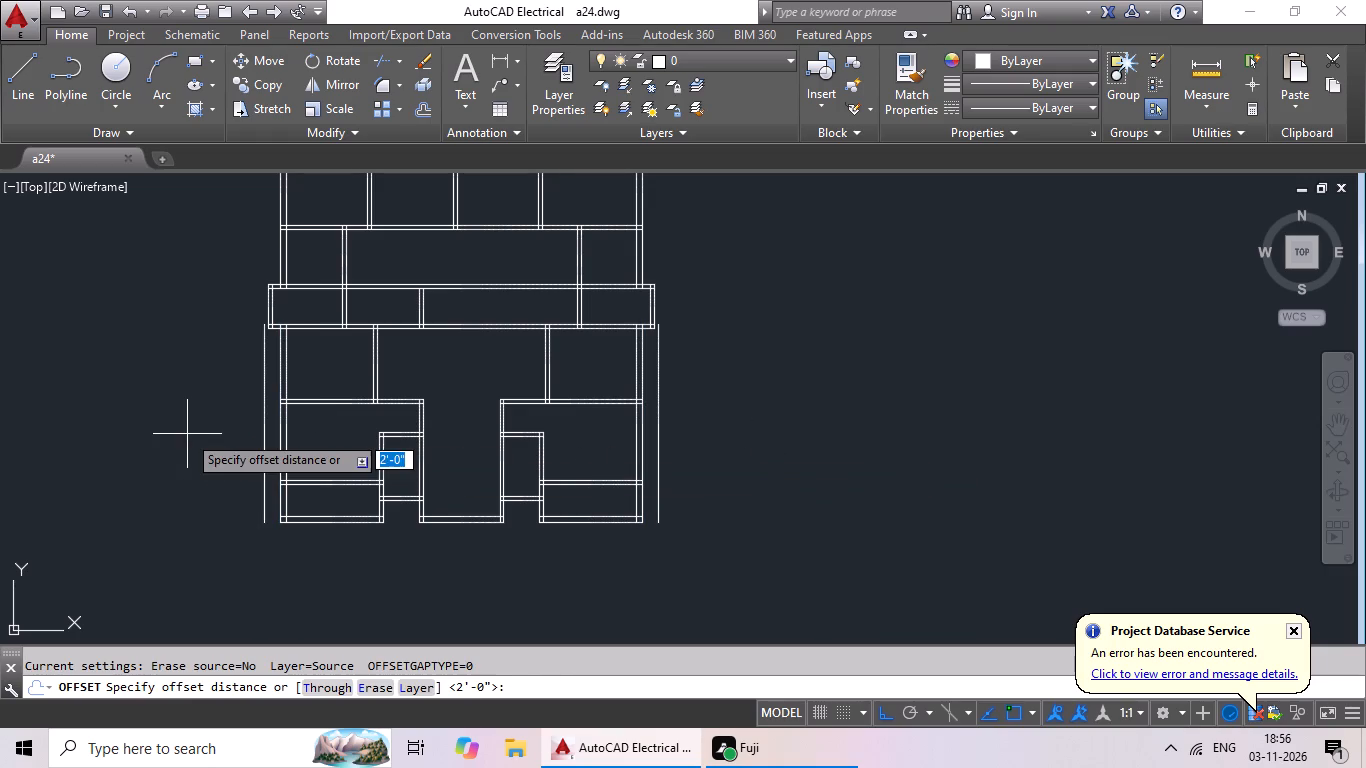
pyautogui.write('6"')
pyautogui.press('Return')
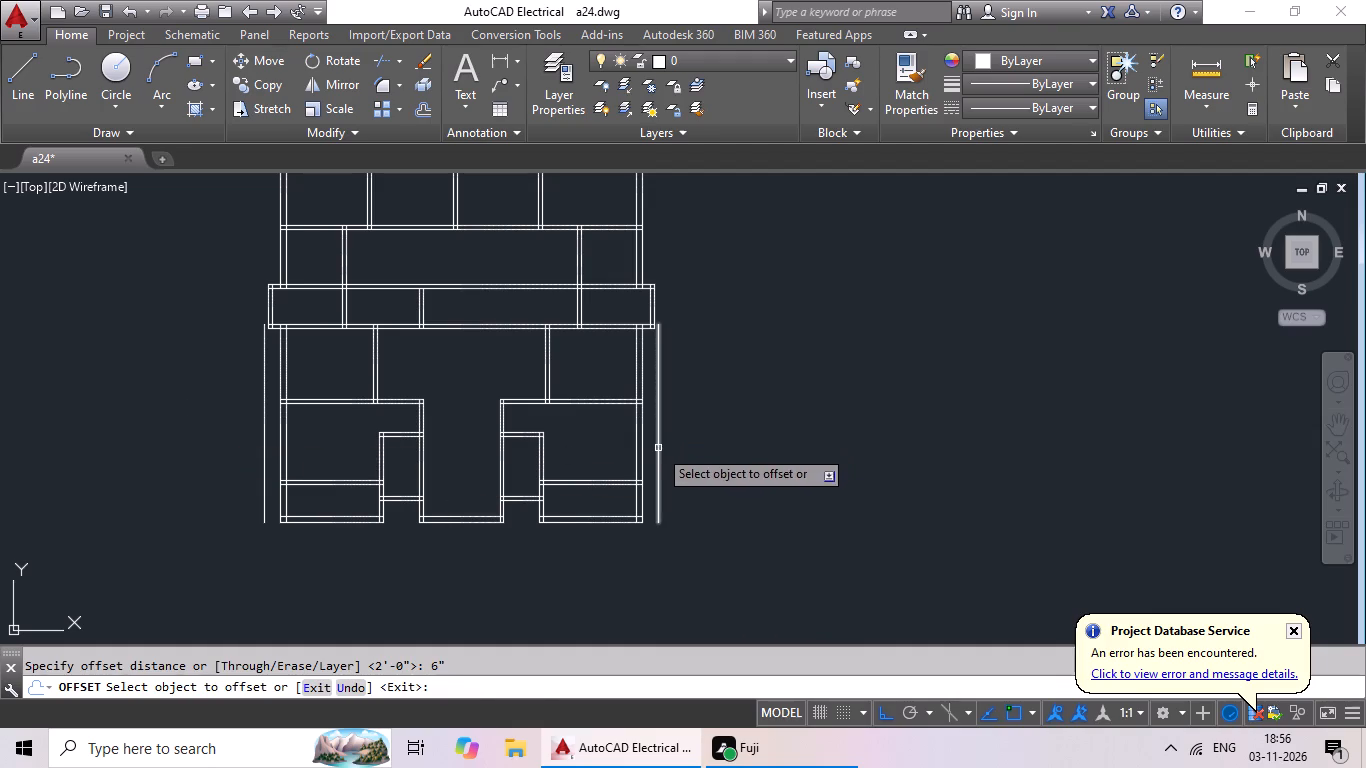
pyautogui.moveTo(658, 448); pyautogui.dragTo(706, 440)
pyautogui.click(721, 437)
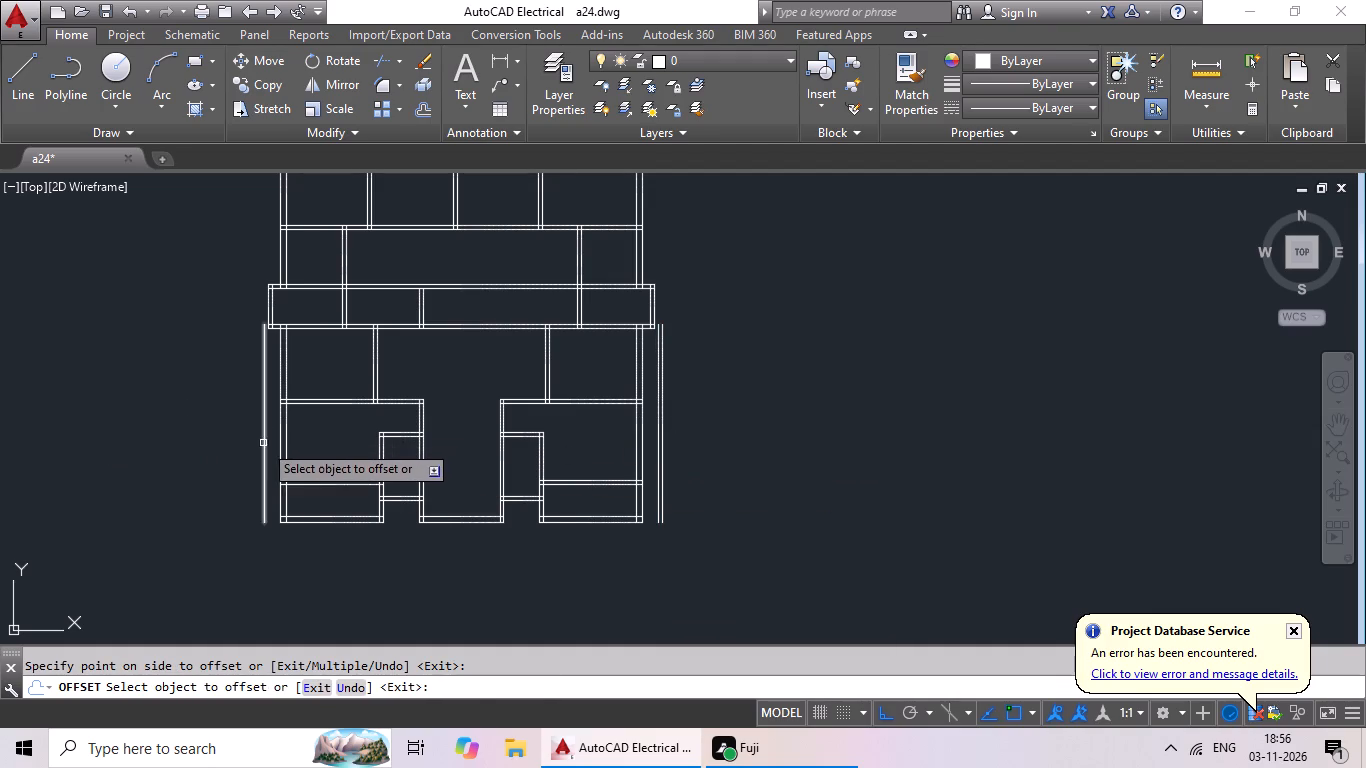
pyautogui.moveTo(262, 443); pyautogui.dragTo(124, 450)
pyautogui.click(124, 450)
pyautogui.press('Escape')
pyautogui.press('Escape')
pyautogui.press('Escape')
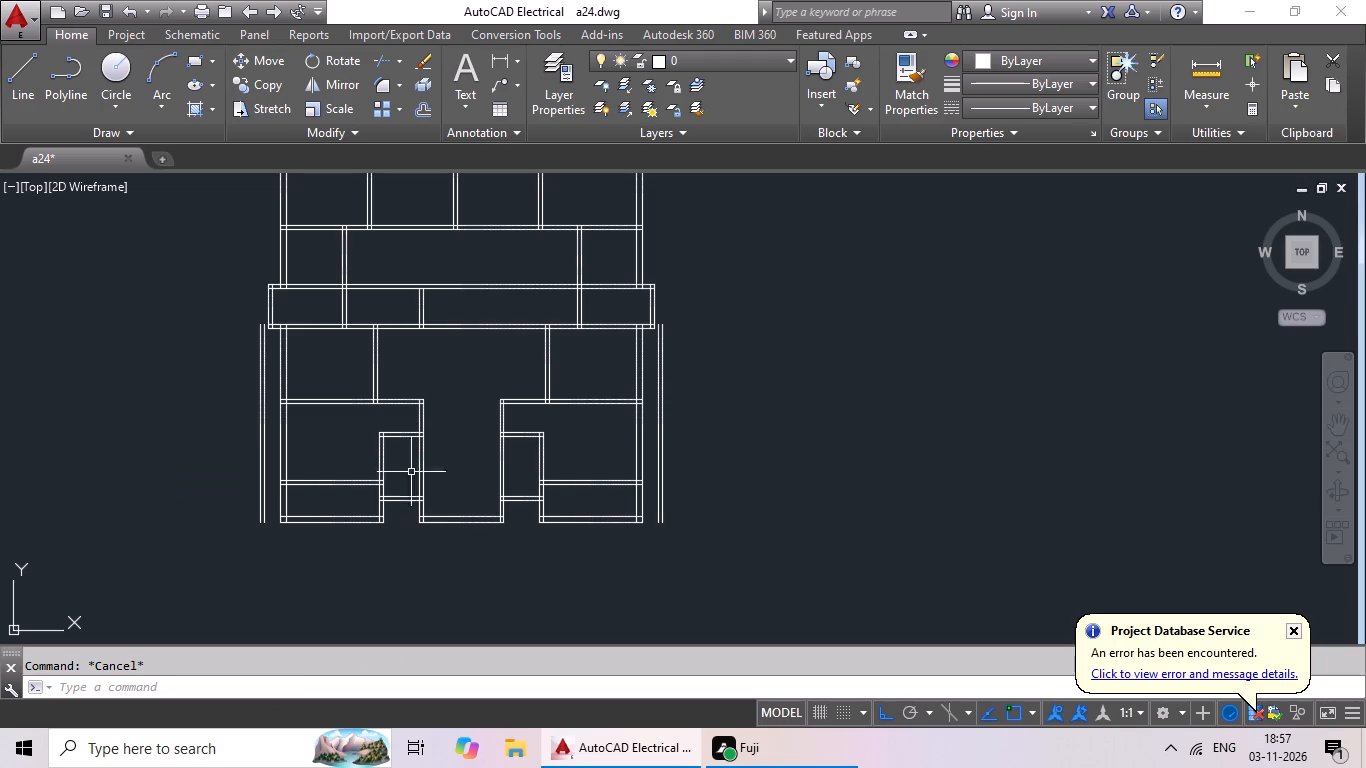
# Measure the upper right side projection's clear inner height between its upper and lower walls.
pyautogui.scroll(3, 289, 394)
pyautogui.moveTo(274, 447); pyautogui.dragTo(387, 275, button='middle')
pyautogui.scroll(1, 387, 275)
pyautogui.scroll(-1, 417, 342)
pyautogui.moveTo(465, 348); pyautogui.dragTo(412, 367, button='middle')
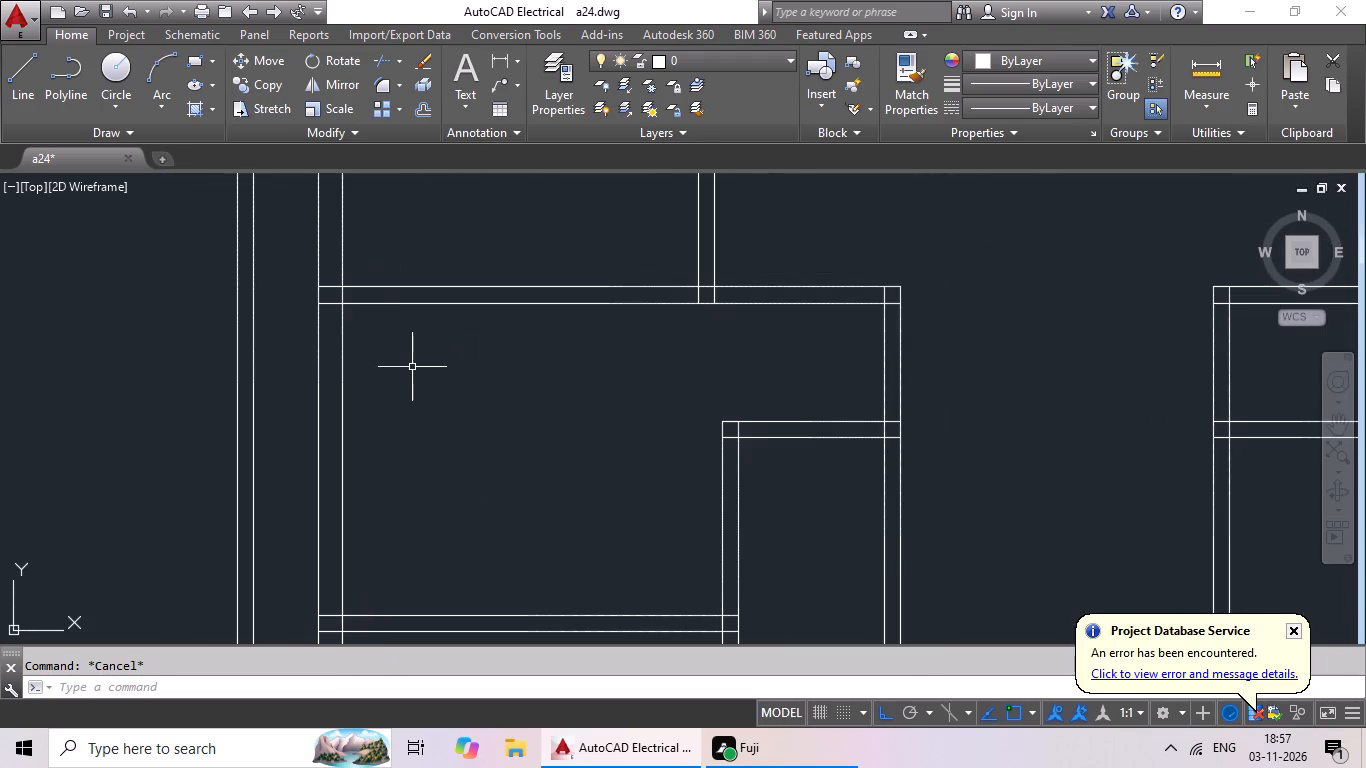
pyautogui.scroll(-1, 413, 370)
pyautogui.moveTo(414, 370); pyautogui.dragTo(314, 431, button='middle')
pyautogui.moveTo(579, 293); pyautogui.dragTo(274, 438, button='middle')
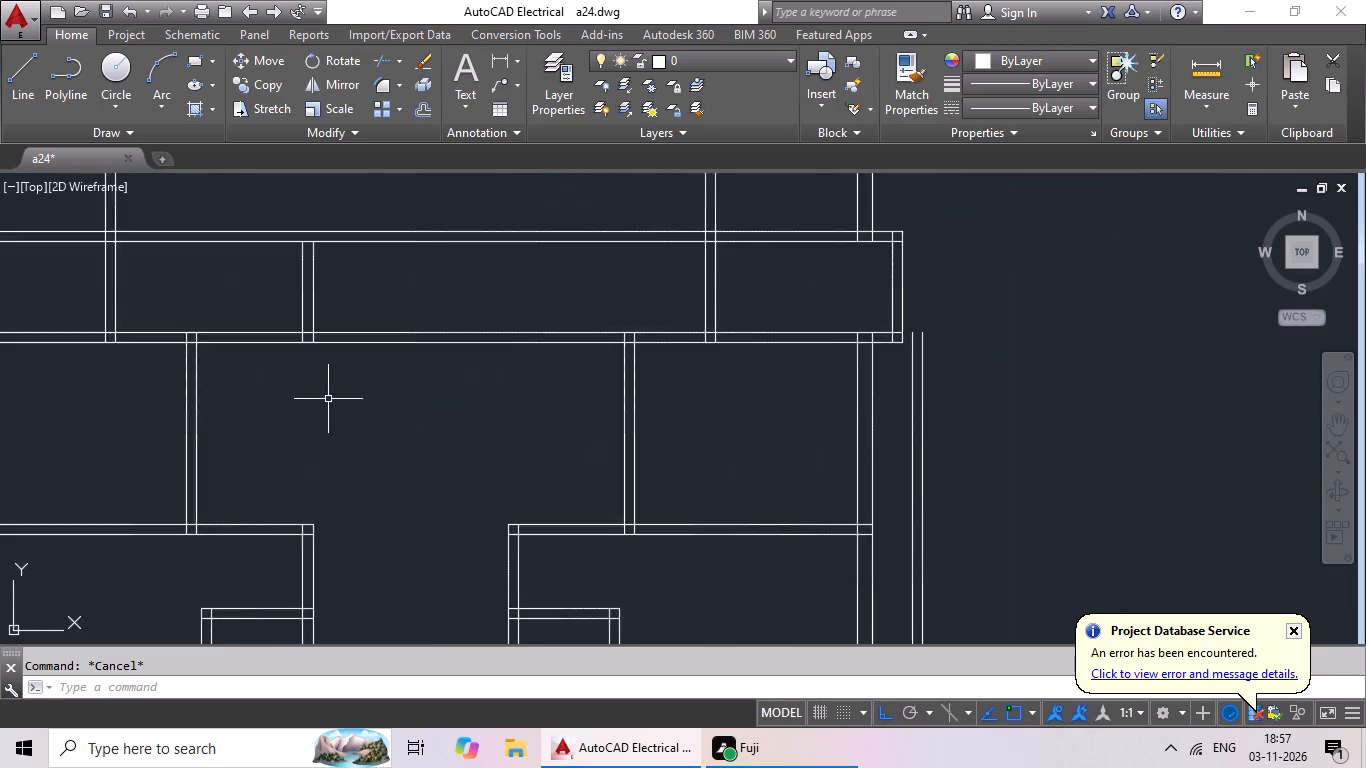
pyautogui.scroll(-2, 329, 399)
pyautogui.moveTo(546, 273); pyautogui.dragTo(502, 374, button='middle')
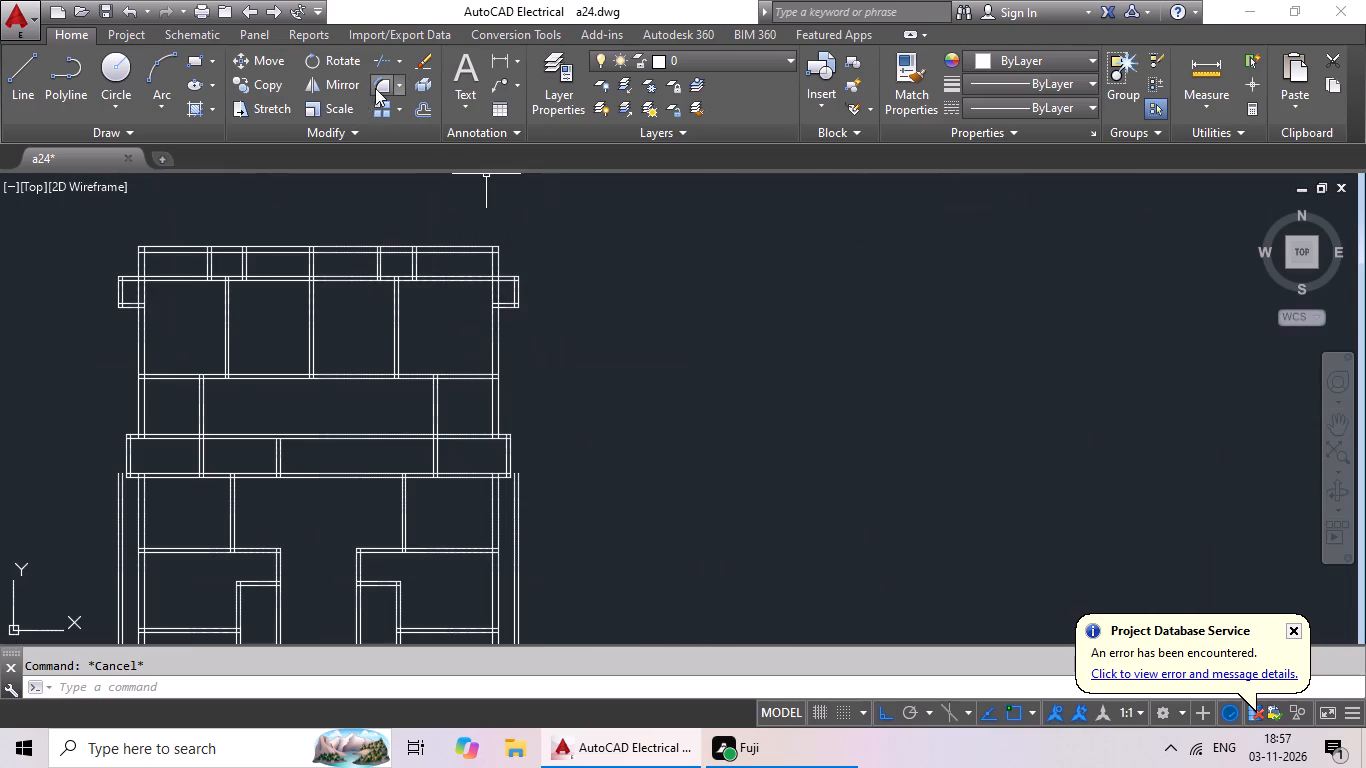
pyautogui.click(496, 57)
pyautogui.scroll(4, 487, 301)
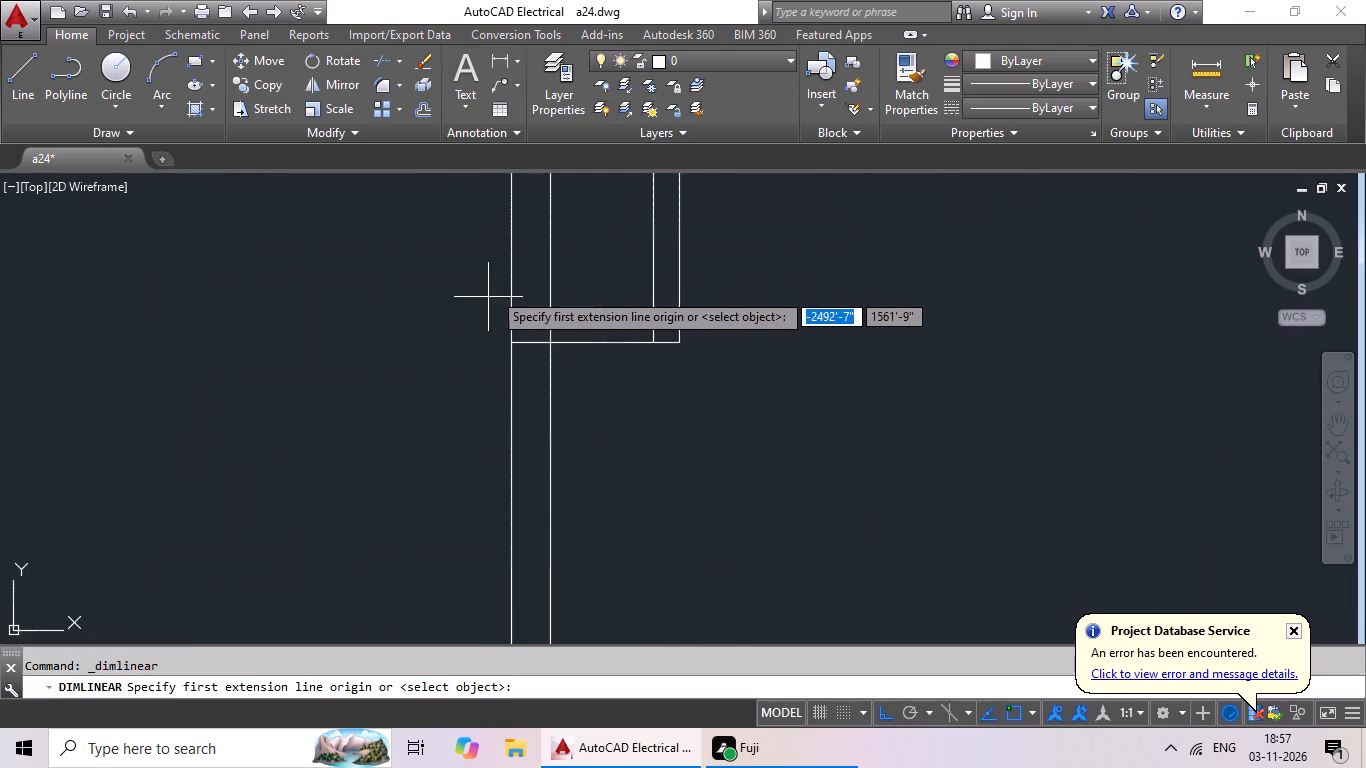
pyautogui.moveTo(506, 227); pyautogui.dragTo(459, 456, button='middle')
pyautogui.click(484, 390)
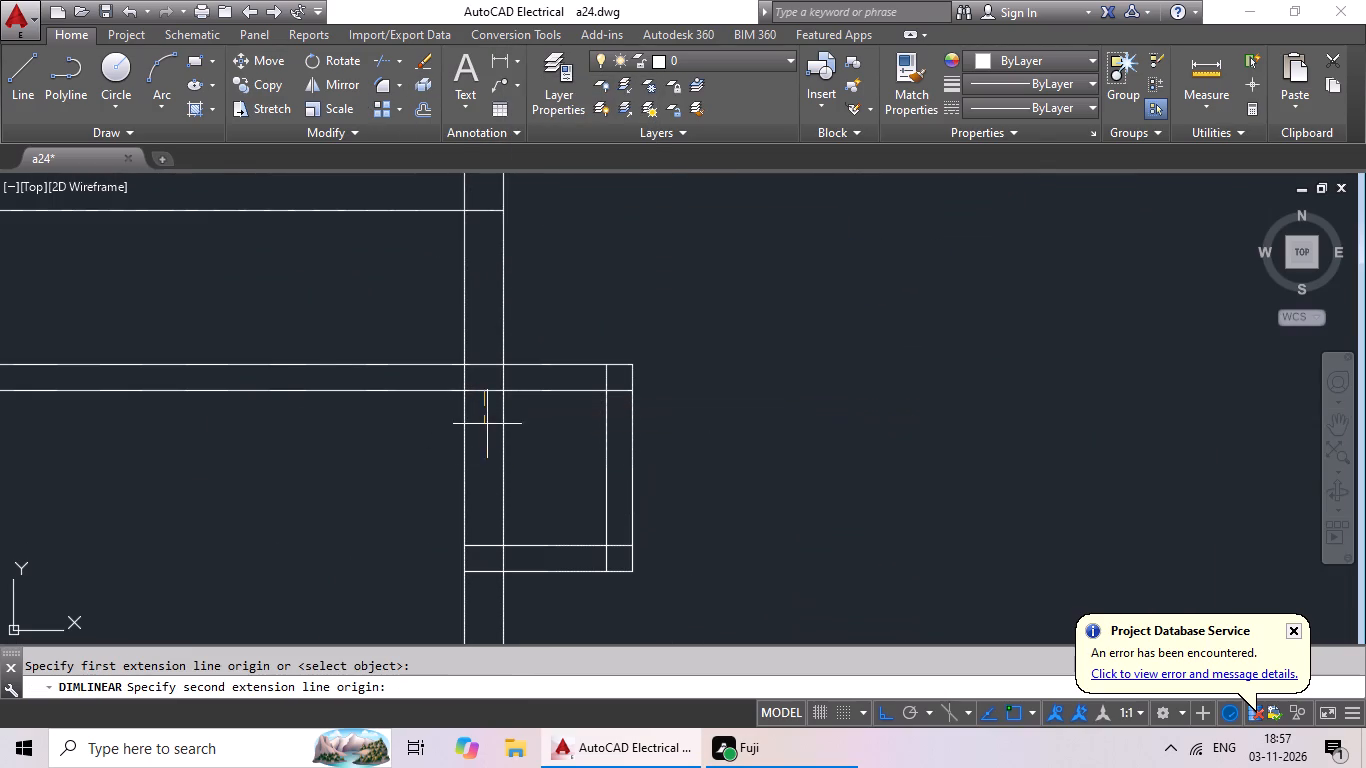
pyautogui.click(480, 545)
pyautogui.scroll(-2, 439, 551)
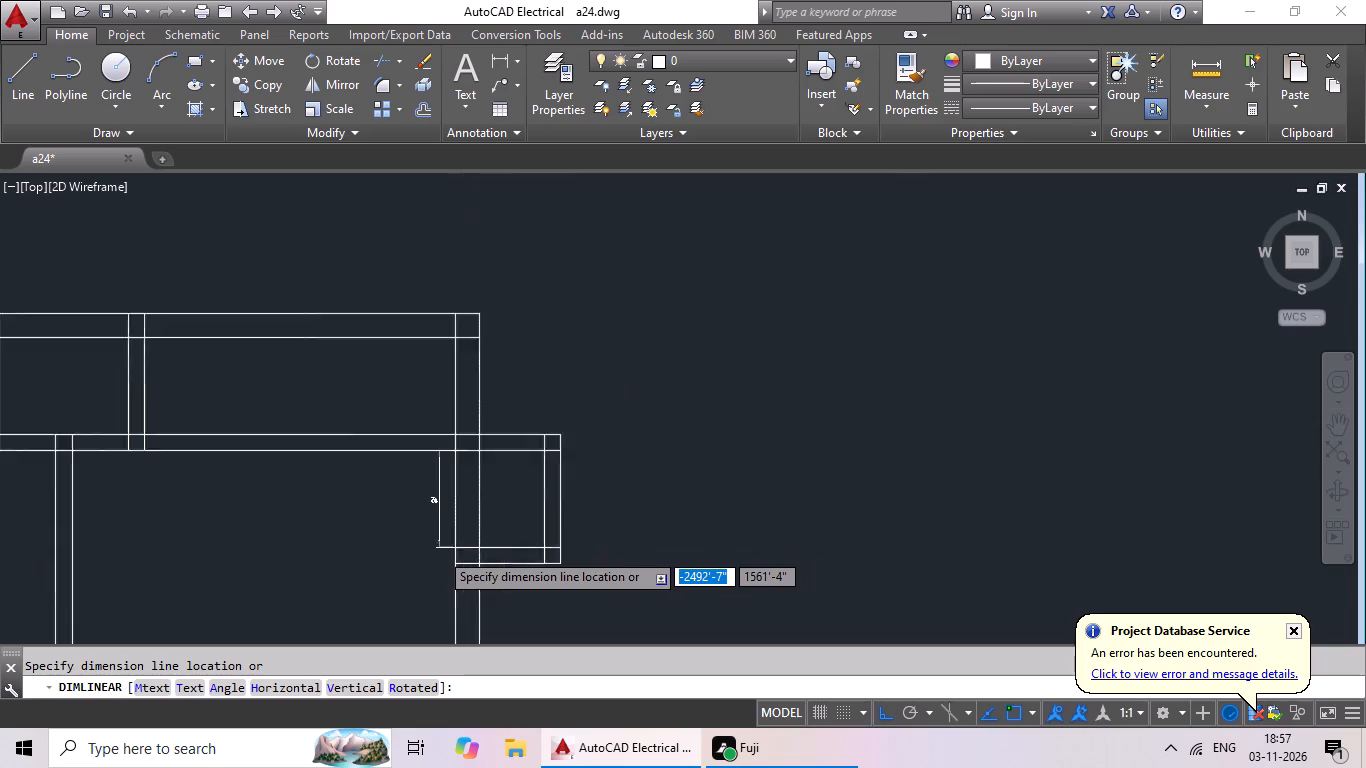
pyautogui.scroll(-1, 439, 551)
pyautogui.press('Escape')
# Offset the lower line of the top partition in both the lower left and lower right rooms 3' downward.
pyautogui.scroll(-2, 587, 559)
pyautogui.moveTo(587, 559); pyautogui.dragTo(621, 378, button='middle')
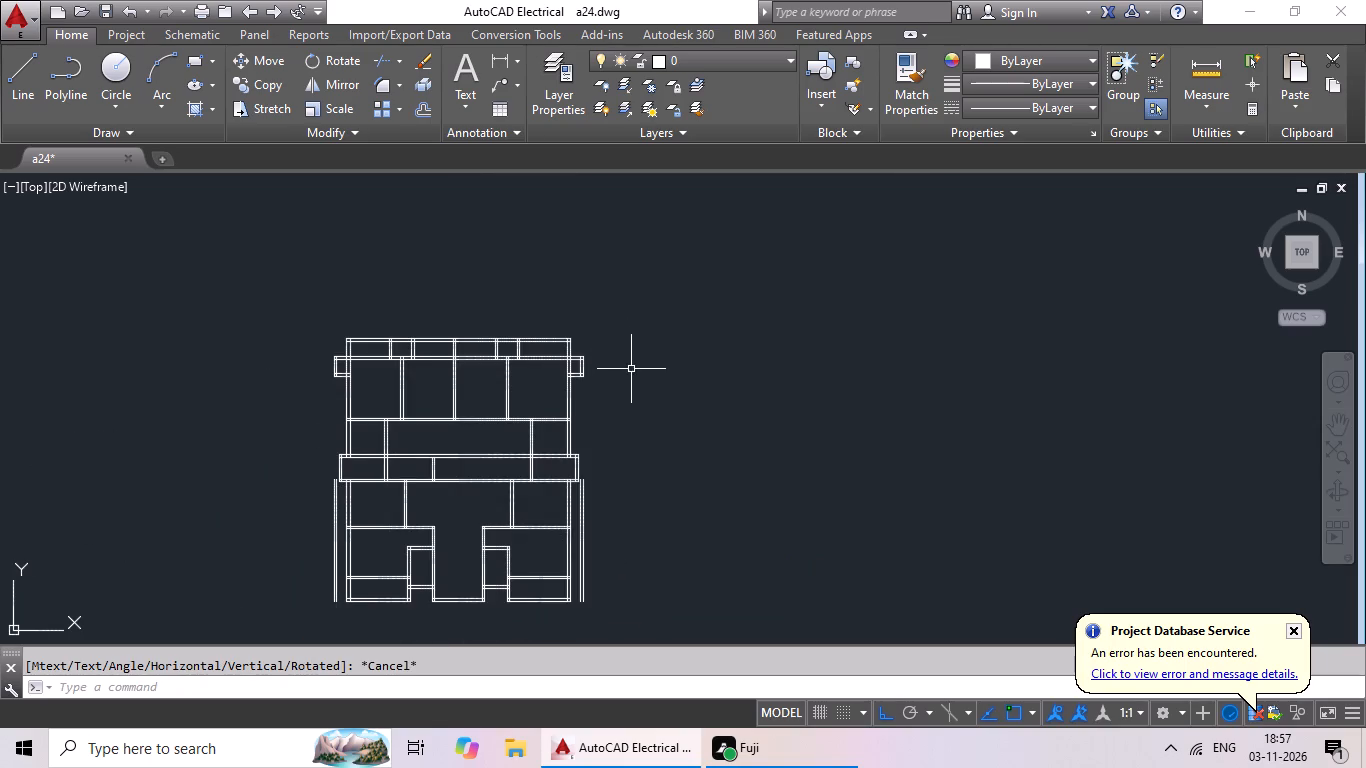
pyautogui.scroll(-2, 632, 369)
pyautogui.moveTo(626, 386); pyautogui.dragTo(648, 364, button='middle')
pyautogui.scroll(4, 555, 480)
pyautogui.scroll(-1, 555, 480)
pyautogui.moveTo(555, 480); pyautogui.dragTo(490, 639, button='middle')
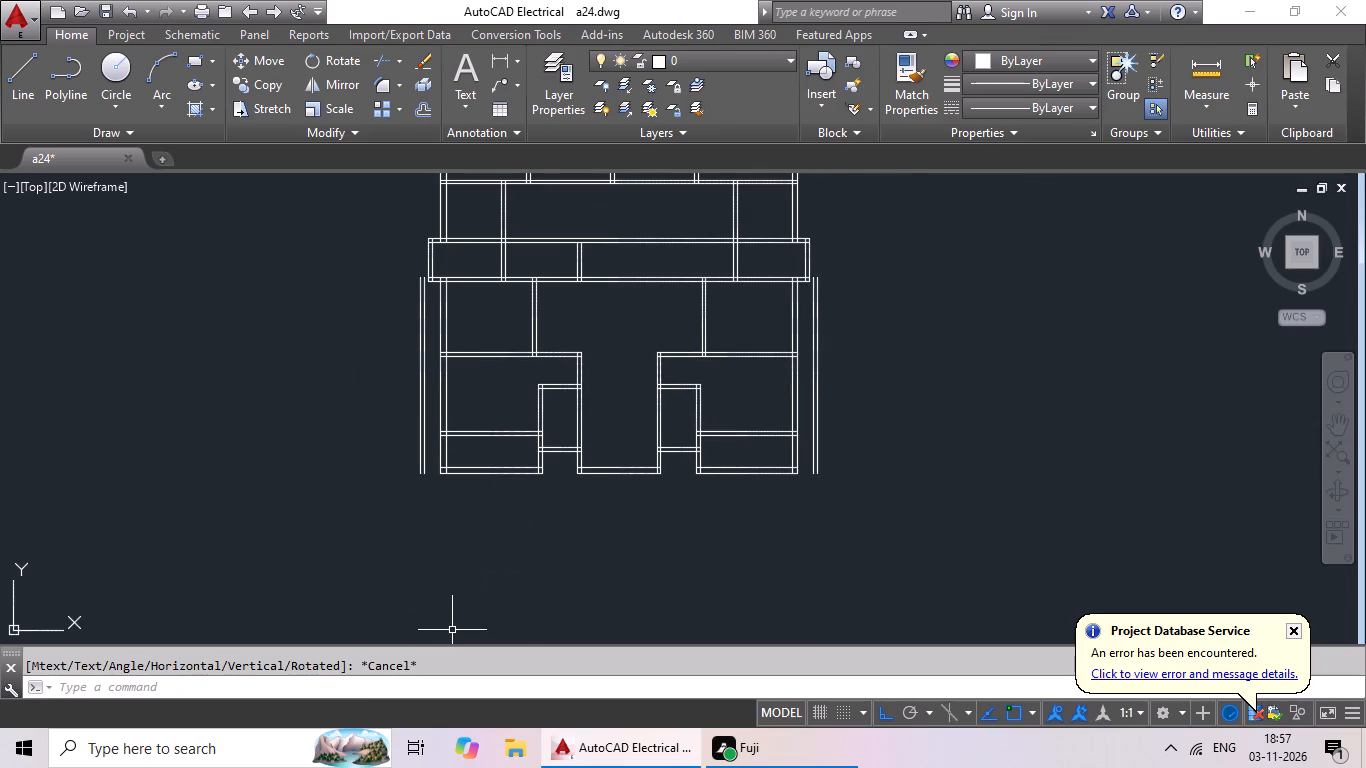
pyautogui.press('Escape')
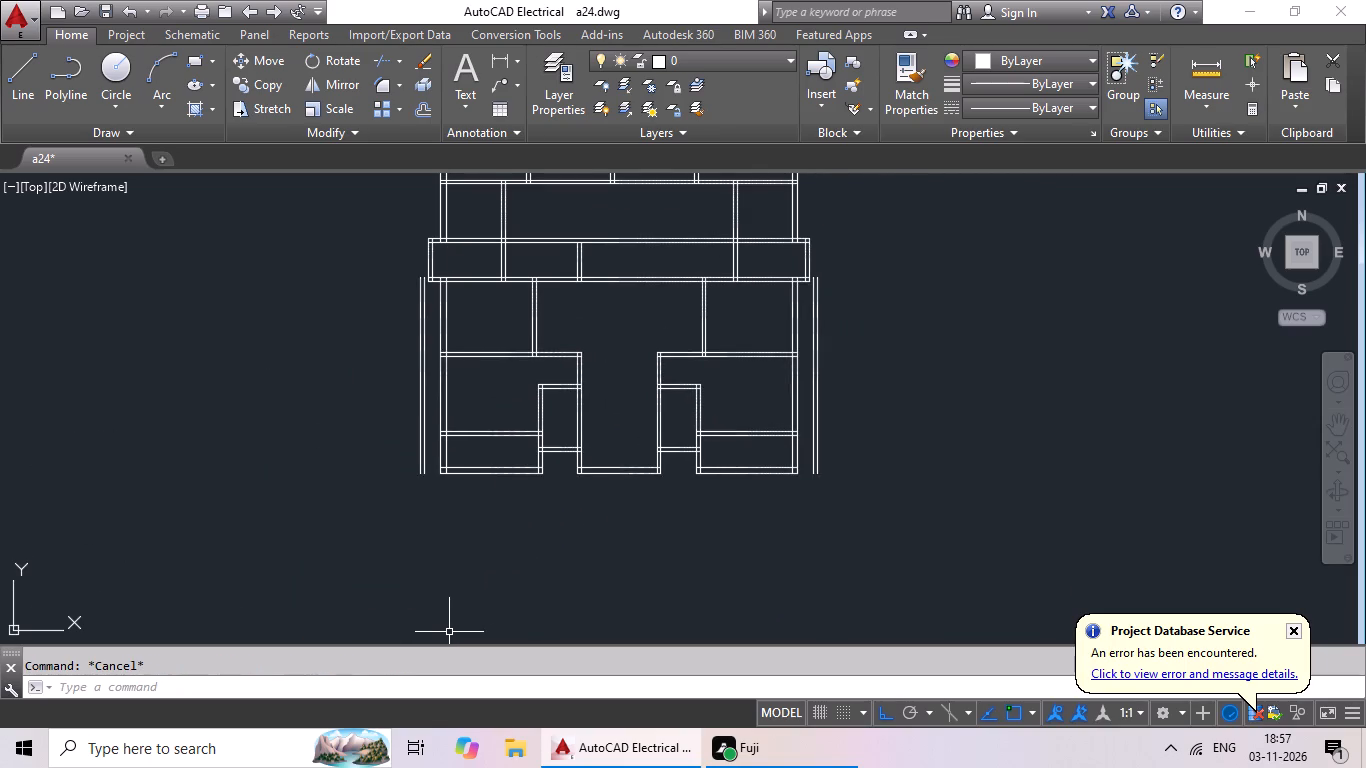
pyautogui.press('o')
pyautogui.press('Return')
pyautogui.write("3'")
pyautogui.press('Return')
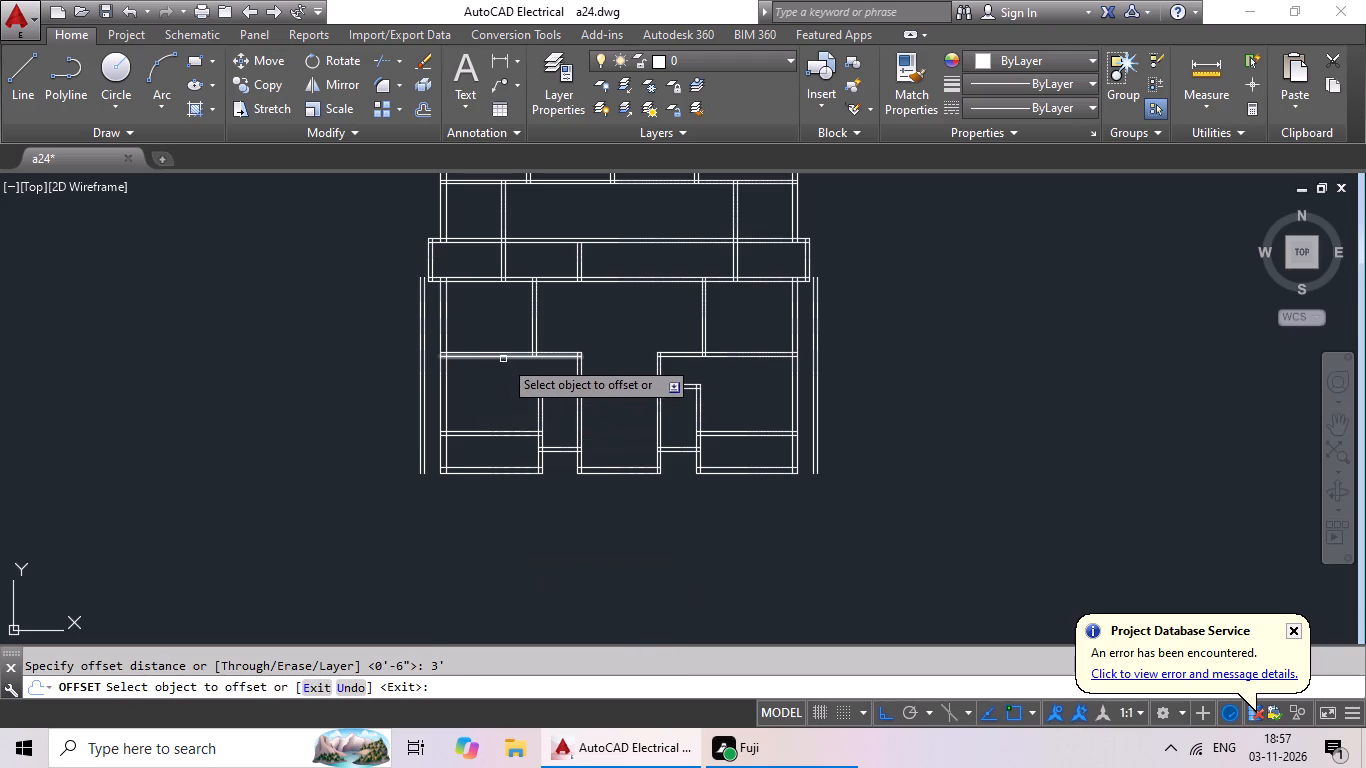
pyautogui.moveTo(504, 358); pyautogui.dragTo(507, 373)
pyautogui.click(507, 394)
pyautogui.click(724, 356)
pyautogui.click(730, 385)
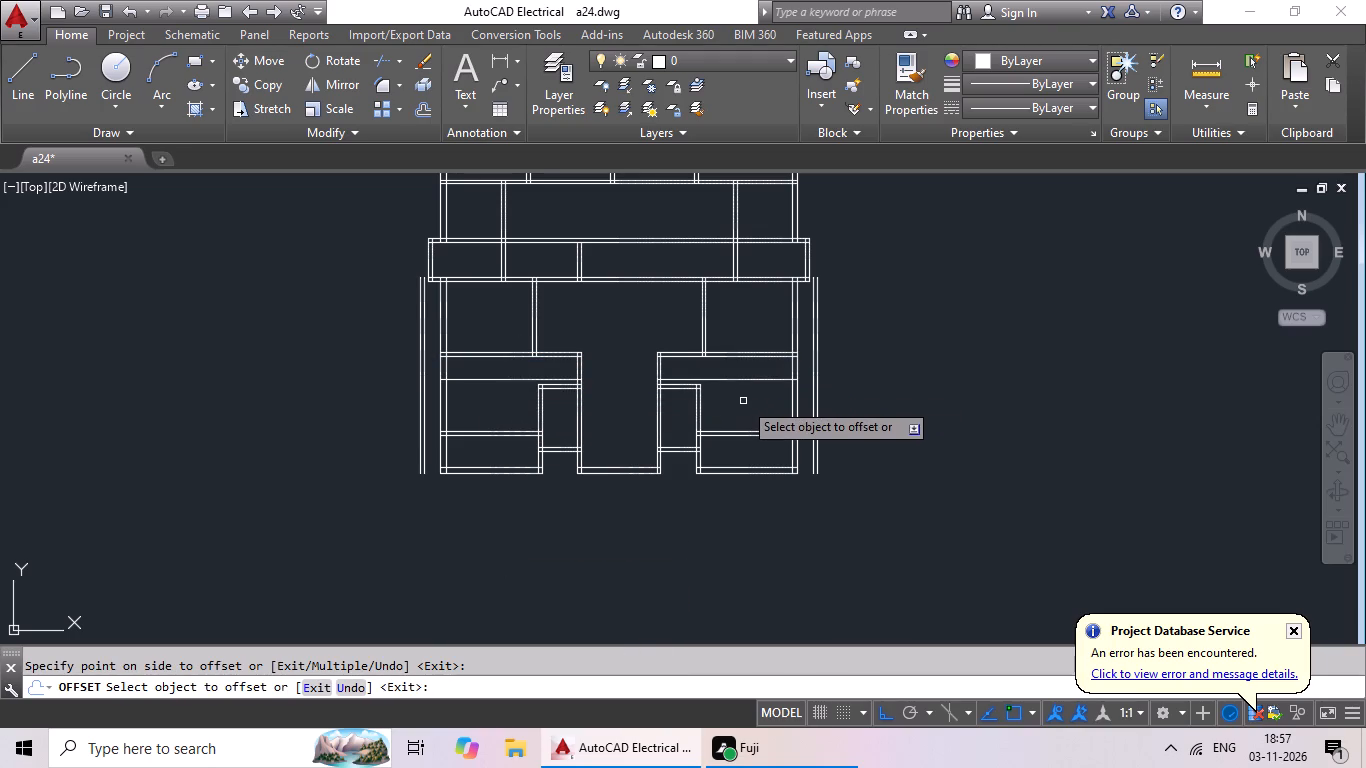
pyautogui.scroll(2, 743, 401)
pyautogui.moveTo(743, 401); pyautogui.dragTo(690, 421, button='middle')
pyautogui.scroll(2, 704, 373)
pyautogui.scroll(-1, 715, 388)
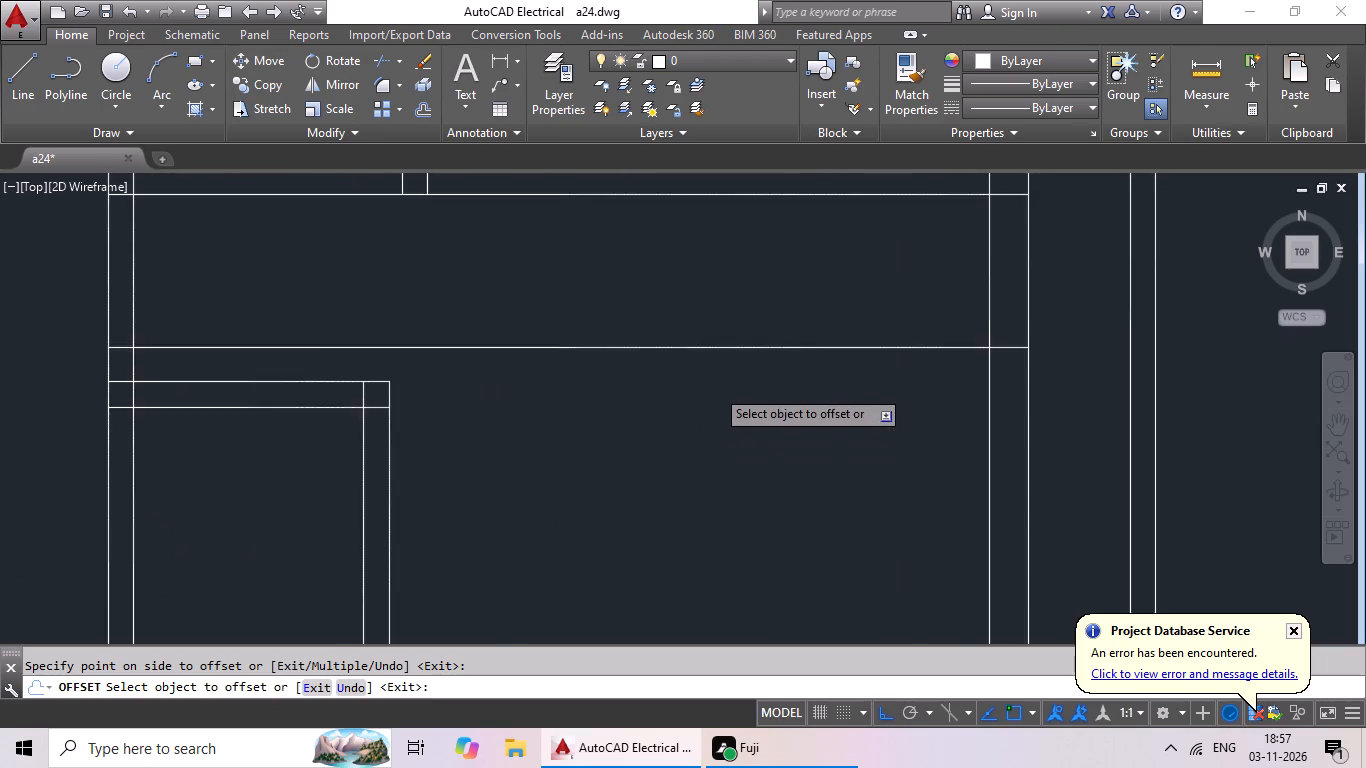
pyautogui.press('Escape')
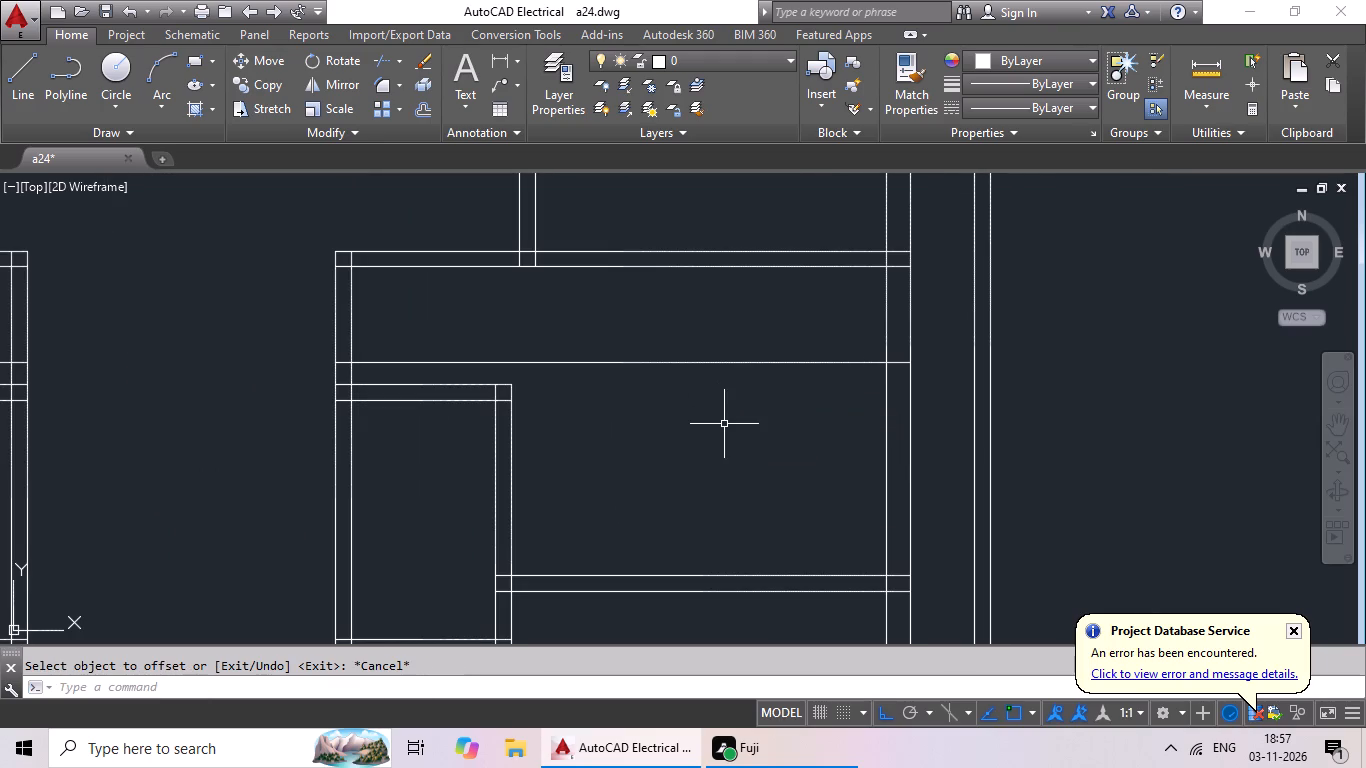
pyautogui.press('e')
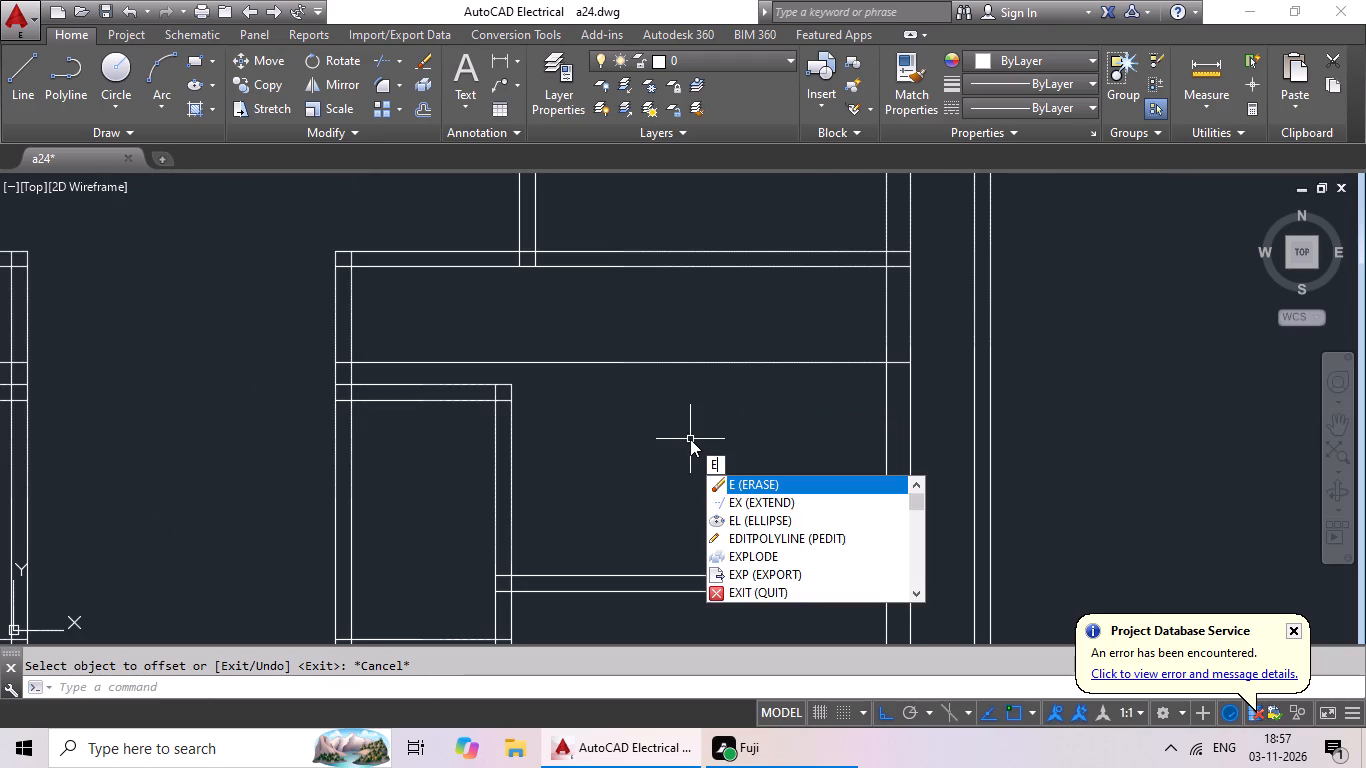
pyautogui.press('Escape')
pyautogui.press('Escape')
# Offset the new horizontal line in the lower right room 6" downward to make a double wall line.
pyautogui.press('o')
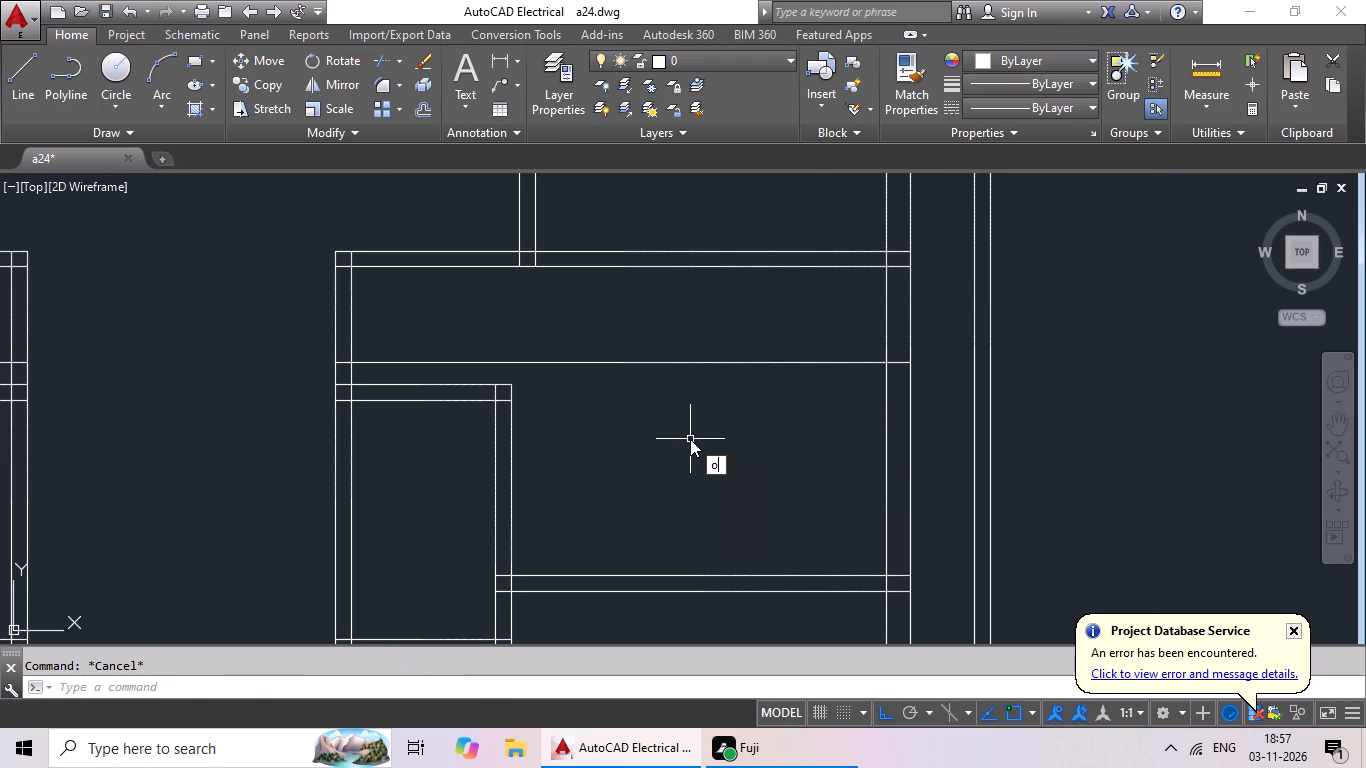
pyautogui.press('Return')
pyautogui.write('6"')
pyautogui.press('Return')
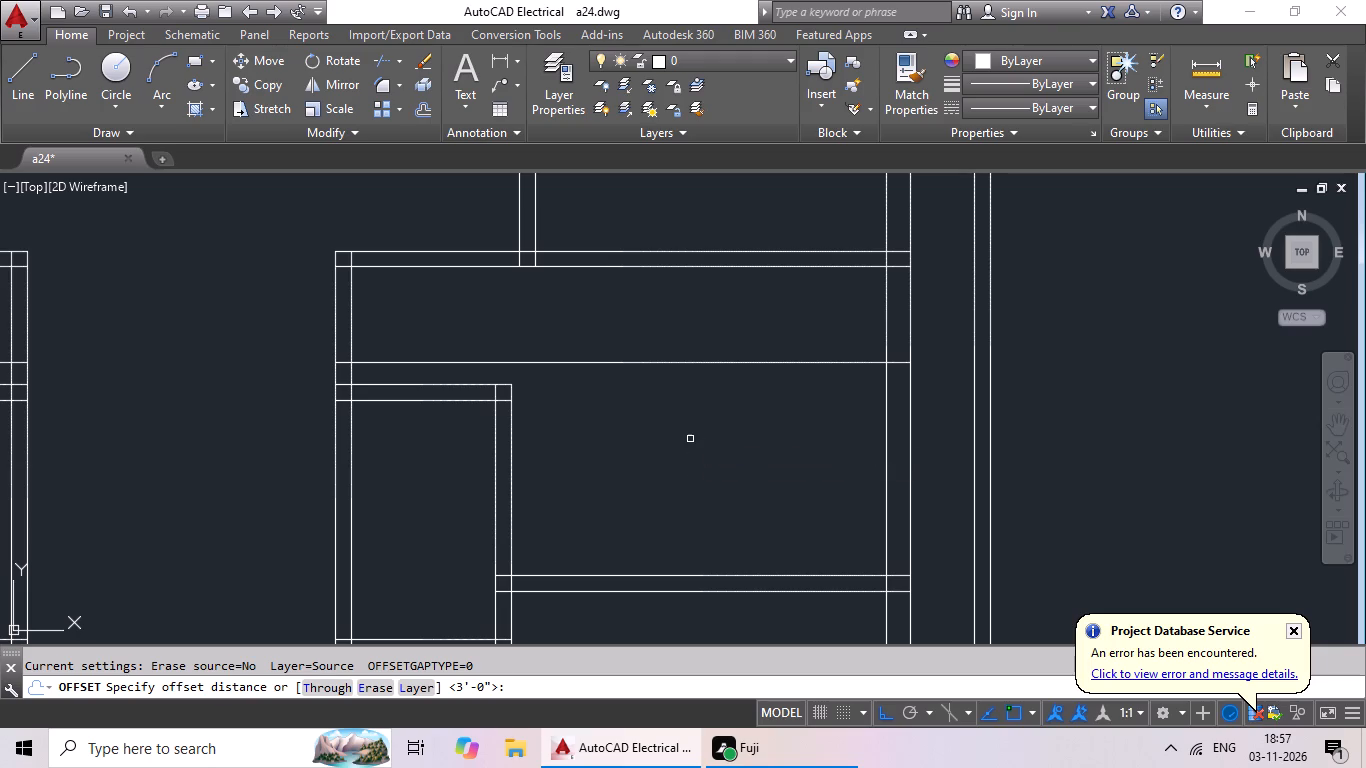
pyautogui.click(737, 363)
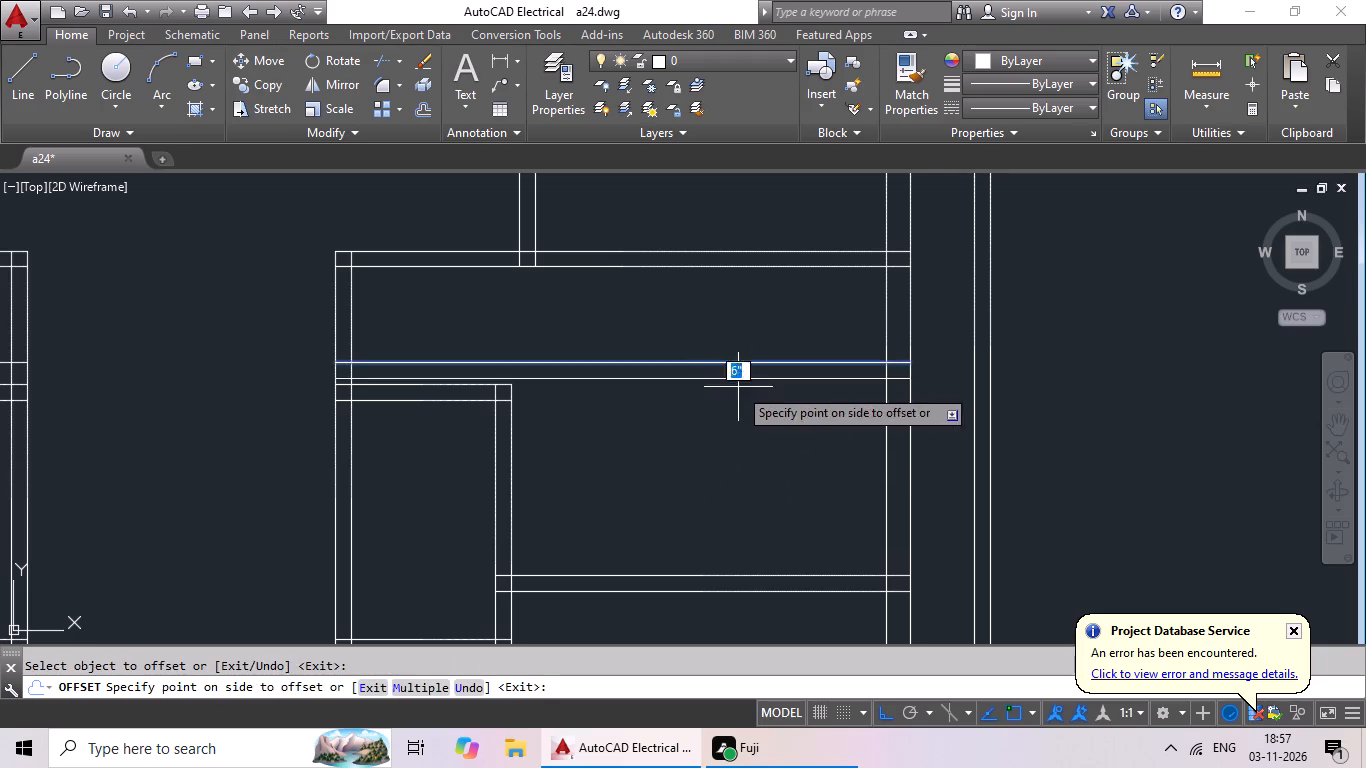
pyautogui.click(738, 387)
pyautogui.scroll(-2, 732, 399)
pyautogui.scroll(2, 378, 386)
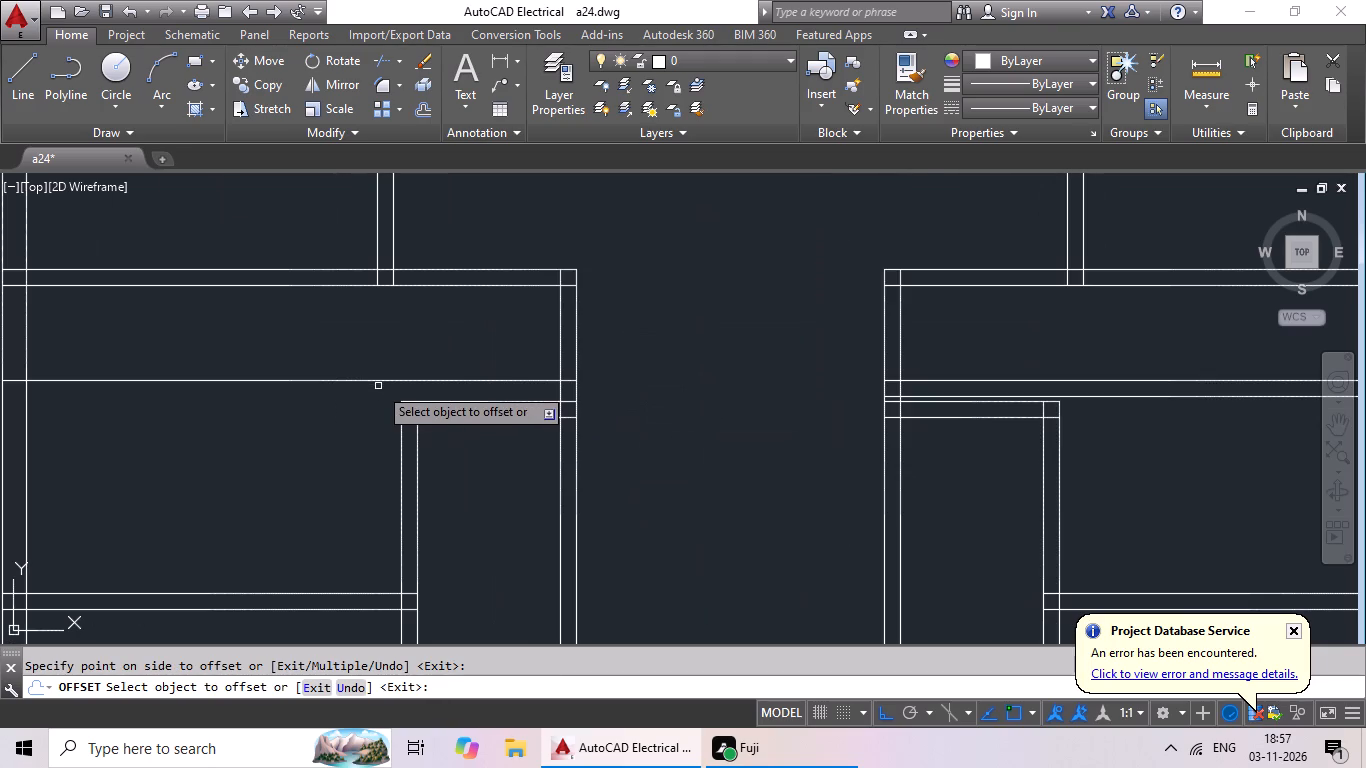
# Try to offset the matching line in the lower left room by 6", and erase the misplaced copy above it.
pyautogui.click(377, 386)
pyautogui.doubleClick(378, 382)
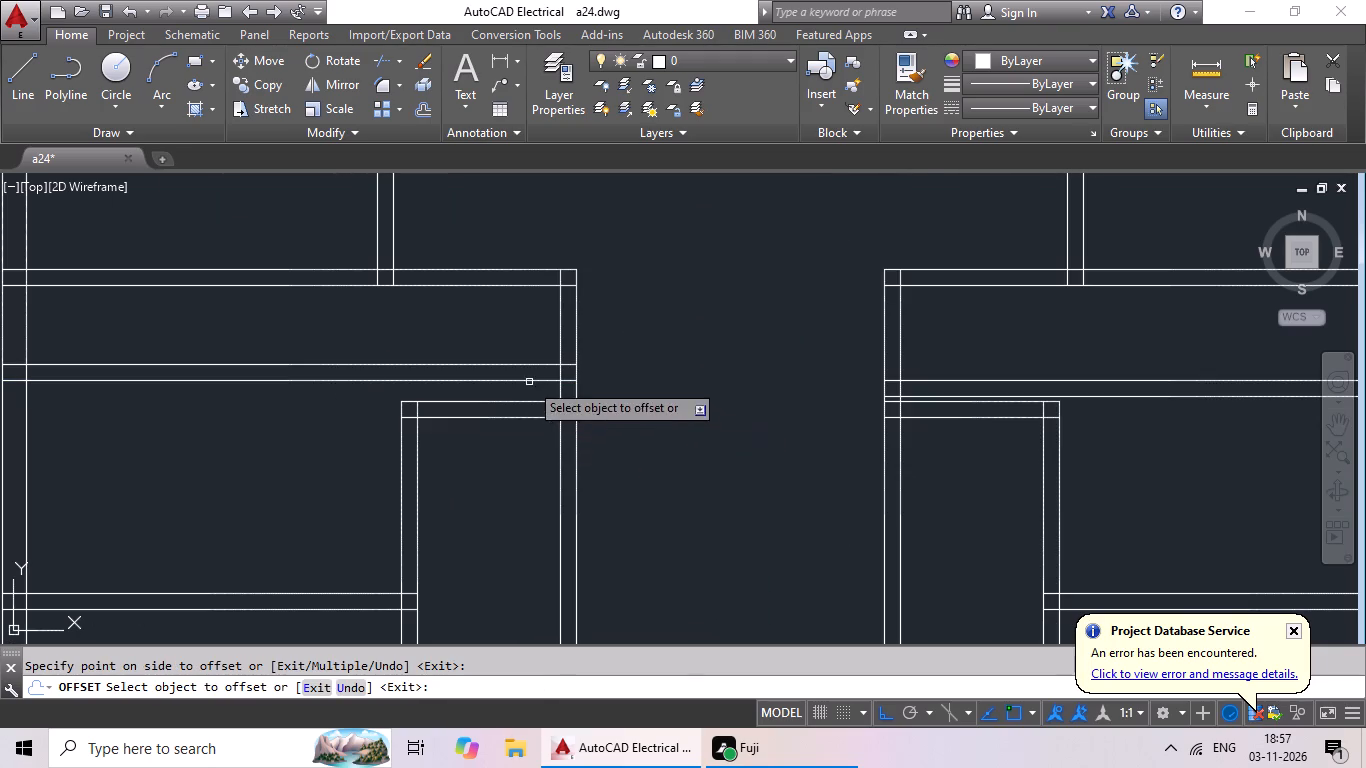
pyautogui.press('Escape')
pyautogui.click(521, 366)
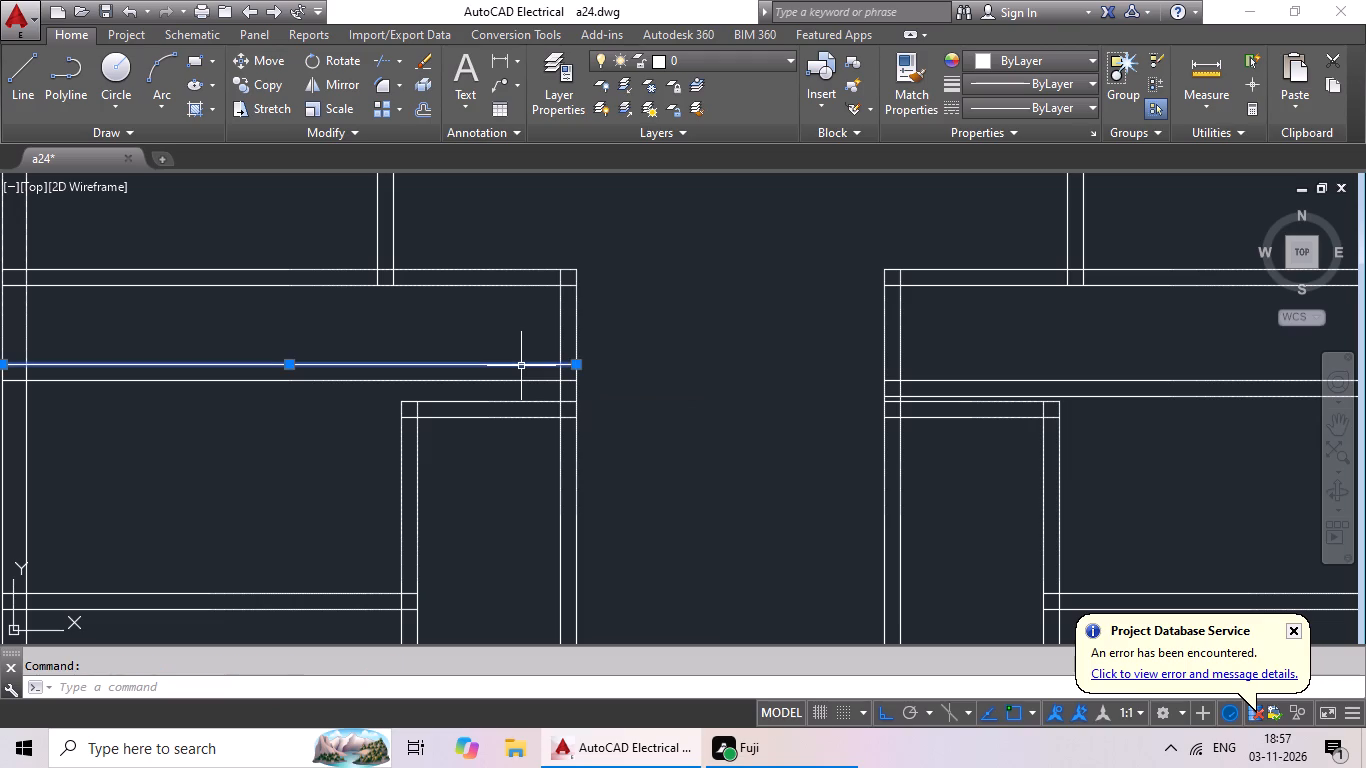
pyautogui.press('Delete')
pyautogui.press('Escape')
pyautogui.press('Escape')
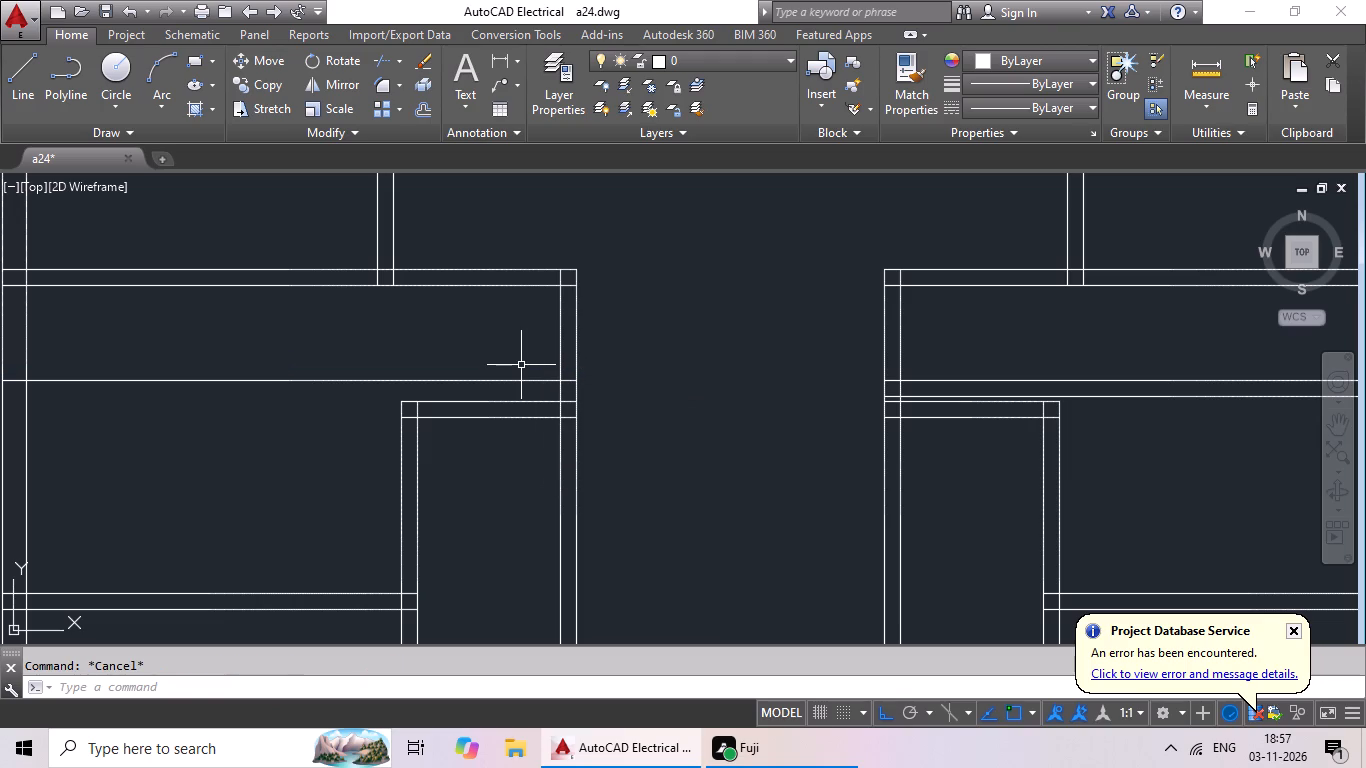
# Offset the new horizontal line in the lower left room 6" downward, erasing the stray copy above it.
pyautogui.press('o')
pyautogui.press('Return')
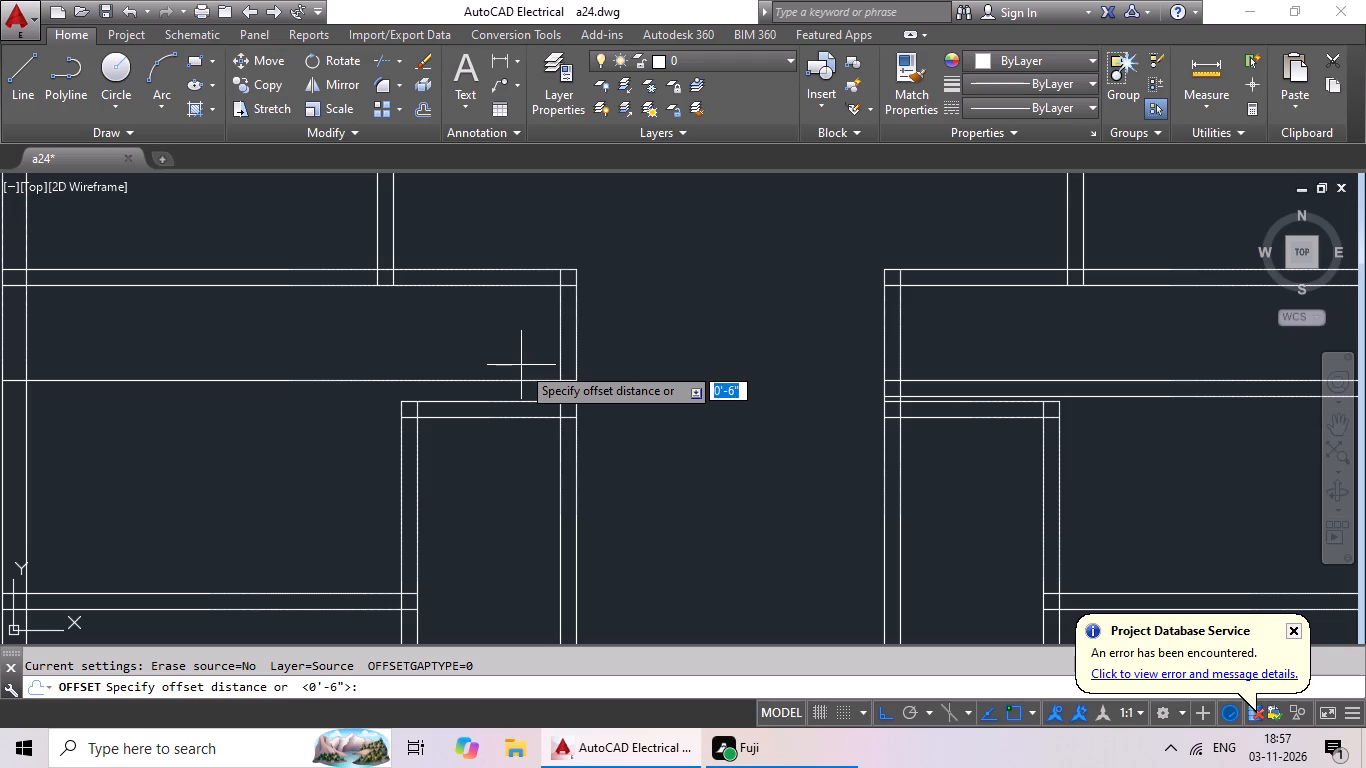
pyautogui.write('6"')
pyautogui.press('Return')
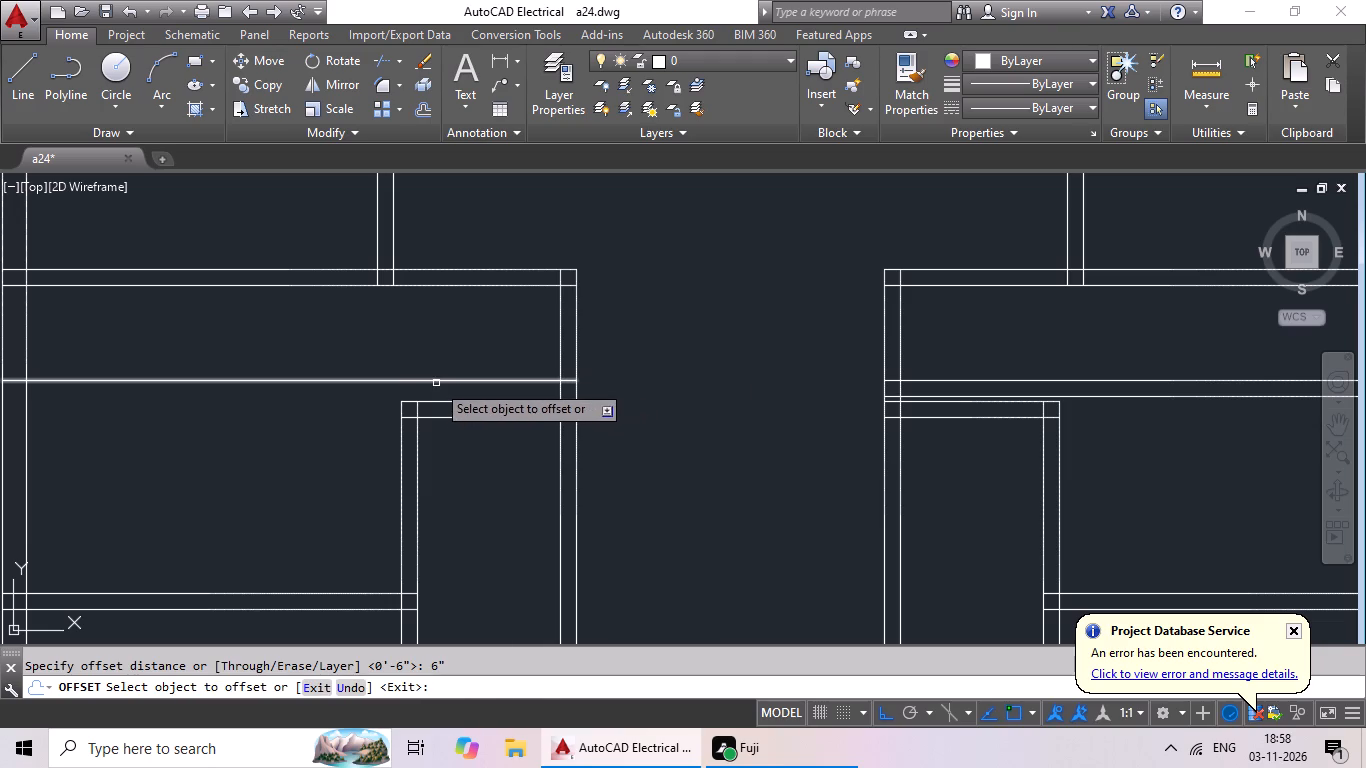
pyautogui.click(436, 383)
pyautogui.click(436, 388)
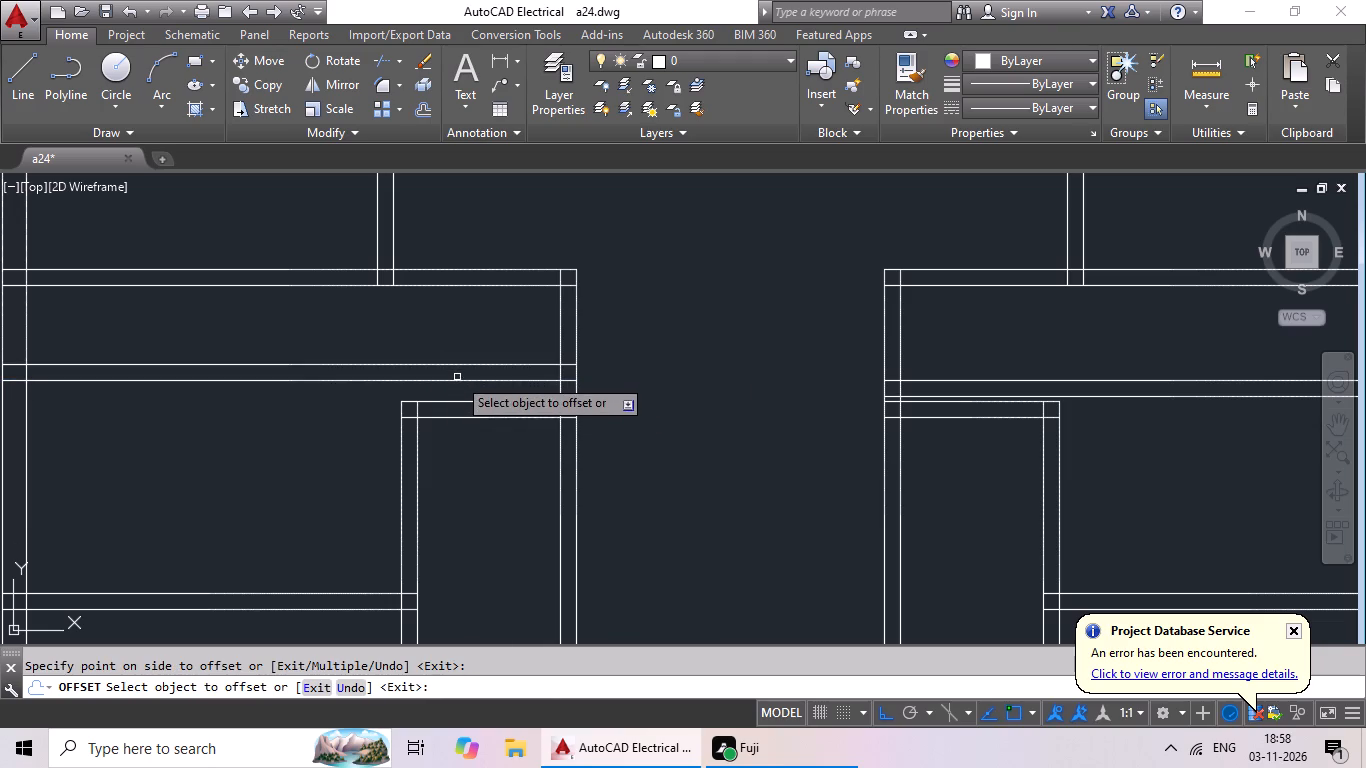
pyautogui.click(455, 383)
pyautogui.click(455, 400)
pyautogui.press('Escape')
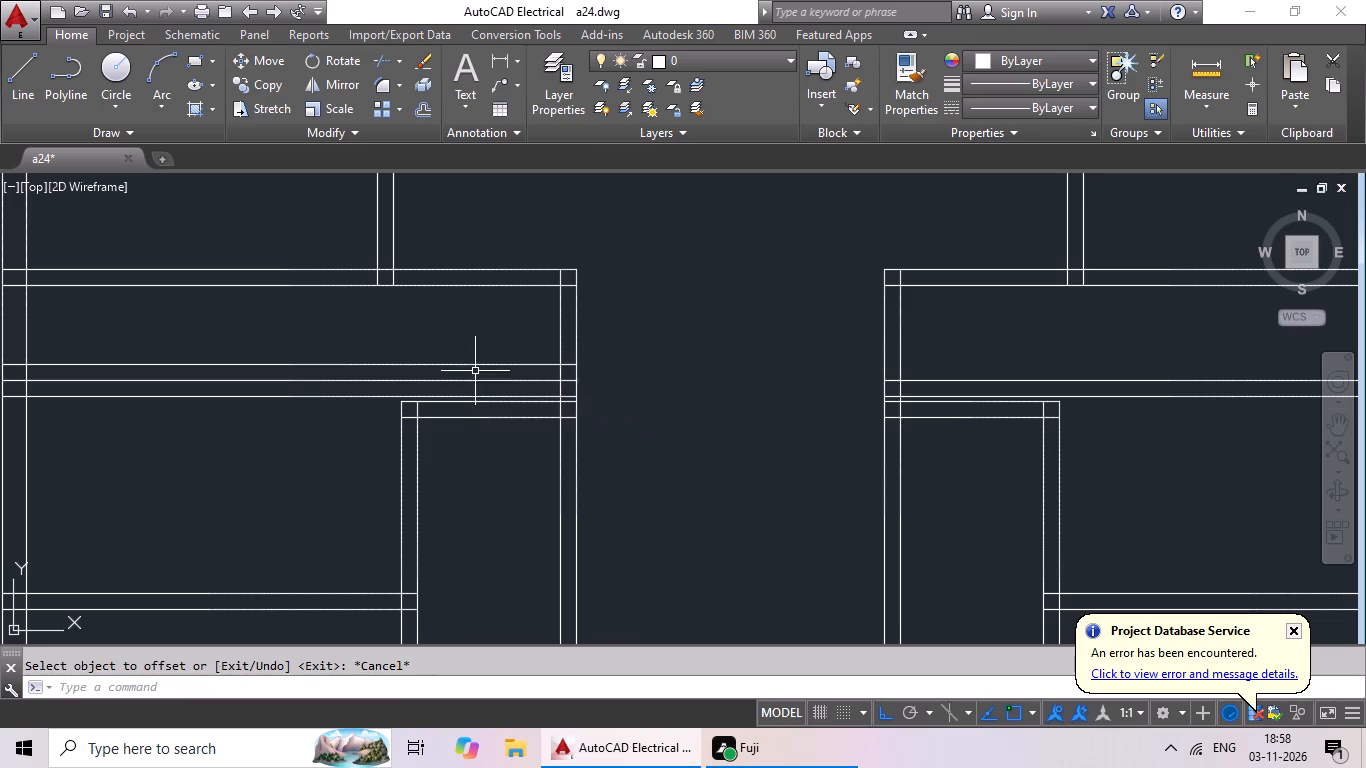
pyautogui.click(481, 366)
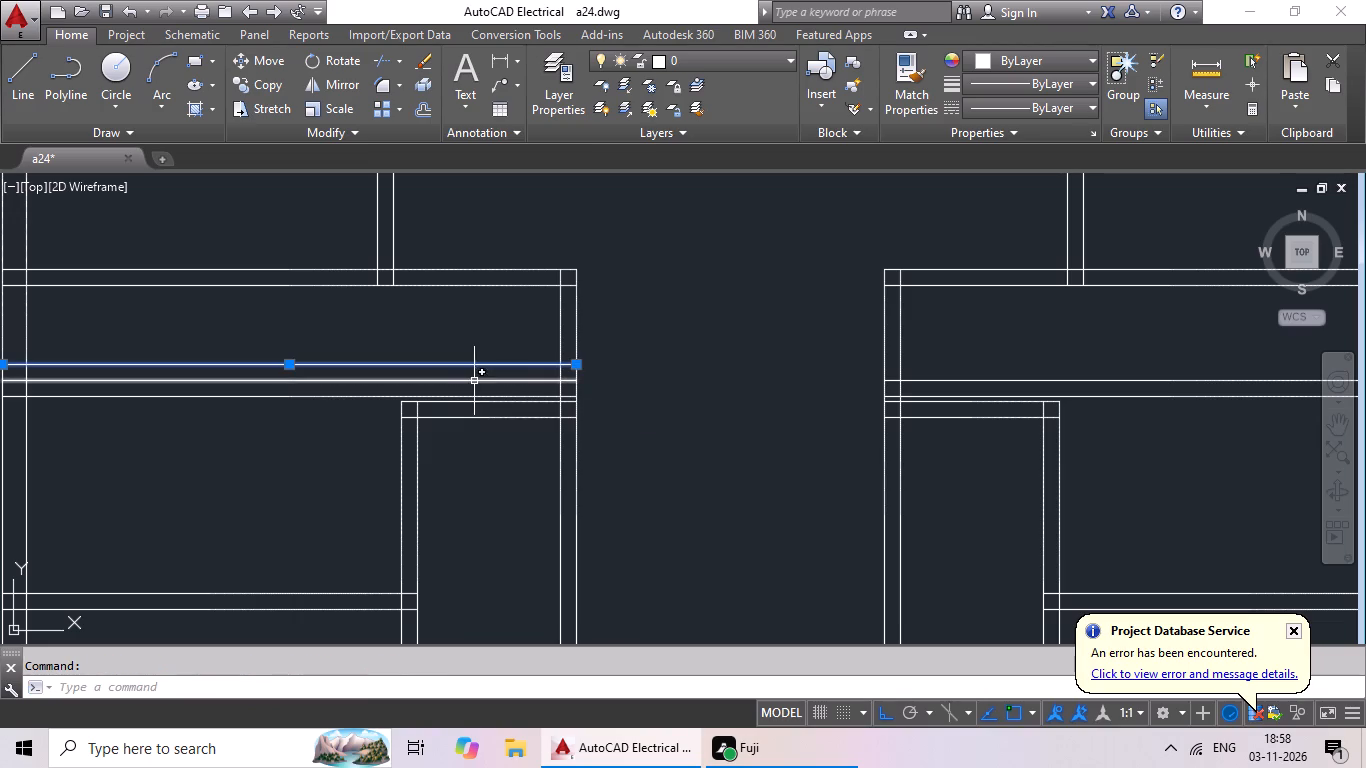
pyautogui.press('Delete')
# Extend the two pairs of horizontal wall lines in the lower left room to the outermost vertical line of the left projection.
pyautogui.scroll(-3, 537, 384)
pyautogui.scroll(3, 460, 408)
pyautogui.moveTo(476, 400); pyautogui.dragTo(298, 442, button='middle')
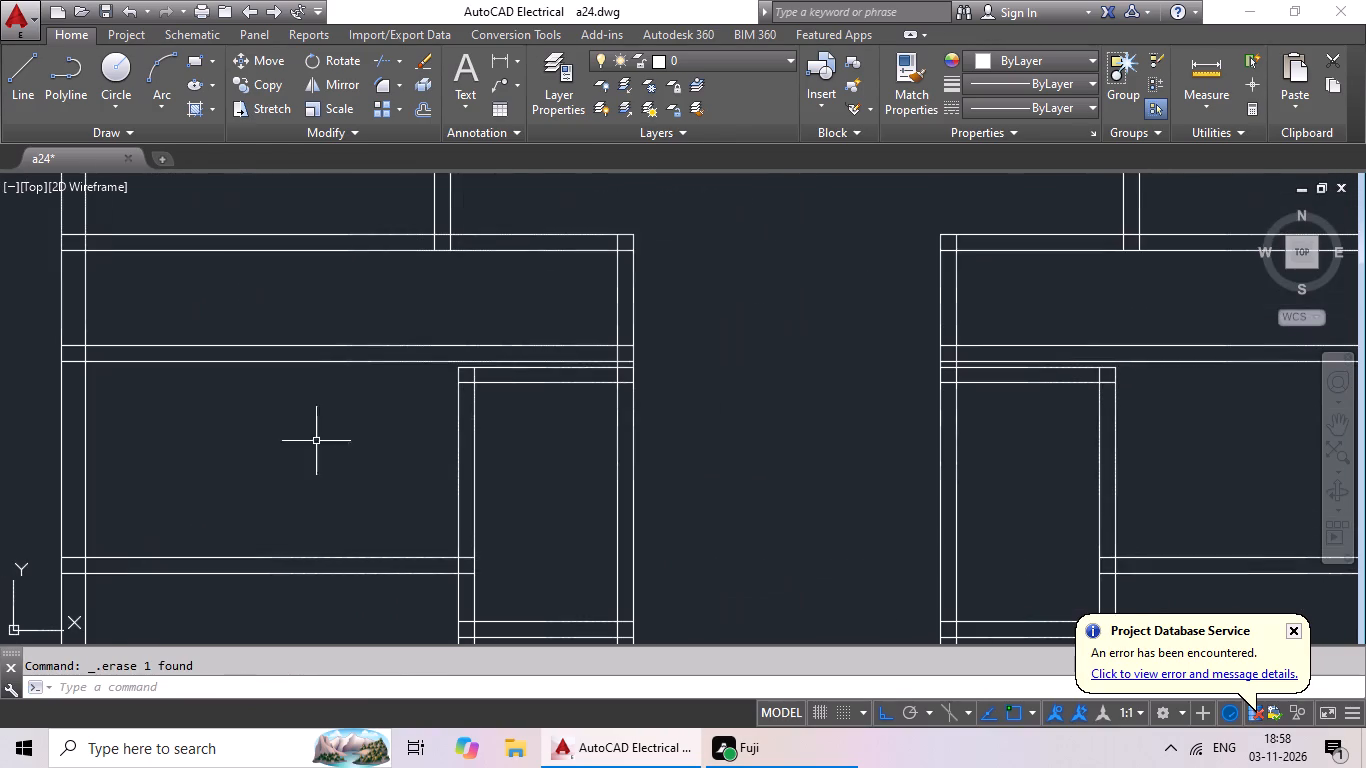
pyautogui.moveTo(802, 425); pyautogui.dragTo(407, 428, button='middle')
pyautogui.scroll(-2, 506, 426)
pyautogui.moveTo(474, 429); pyautogui.dragTo(880, 430, button='middle')
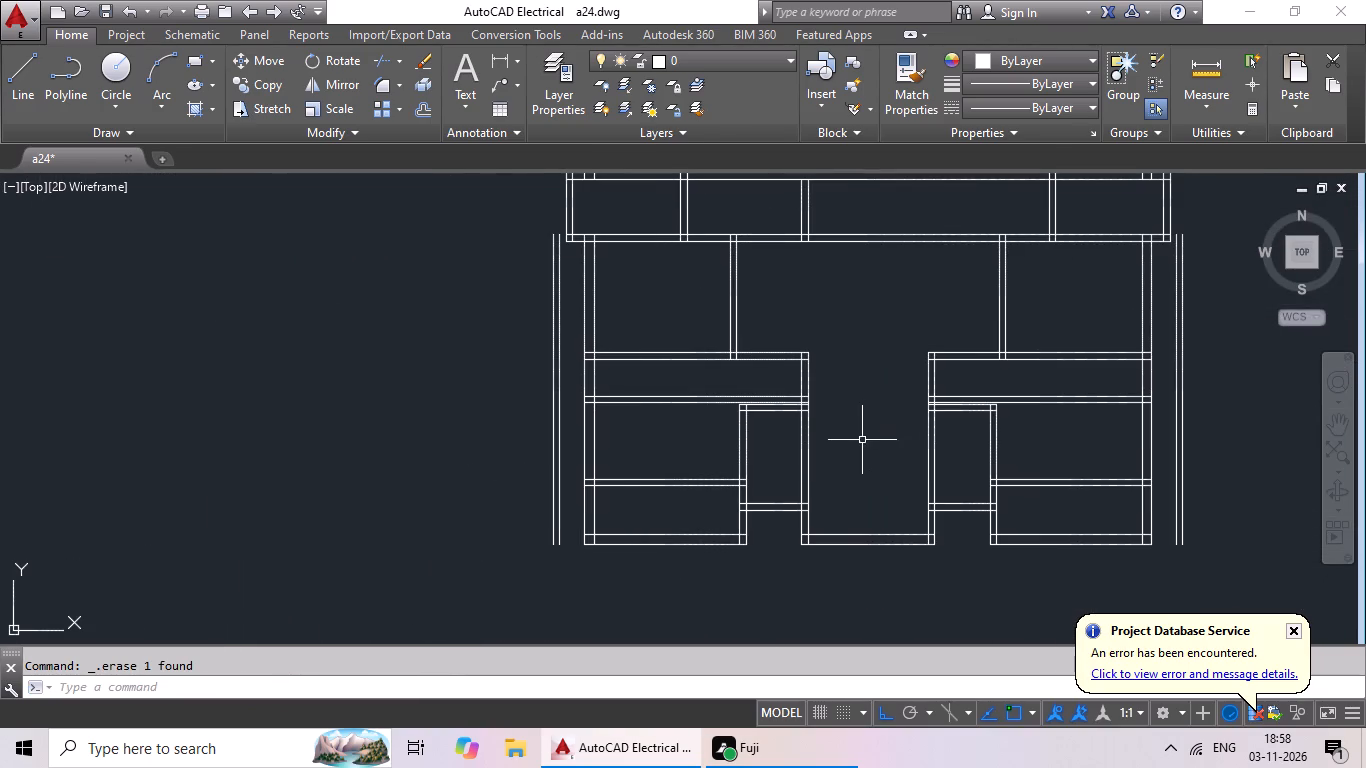
pyautogui.press('Escape')
pyautogui.press('Escape')
pyautogui.press('e')
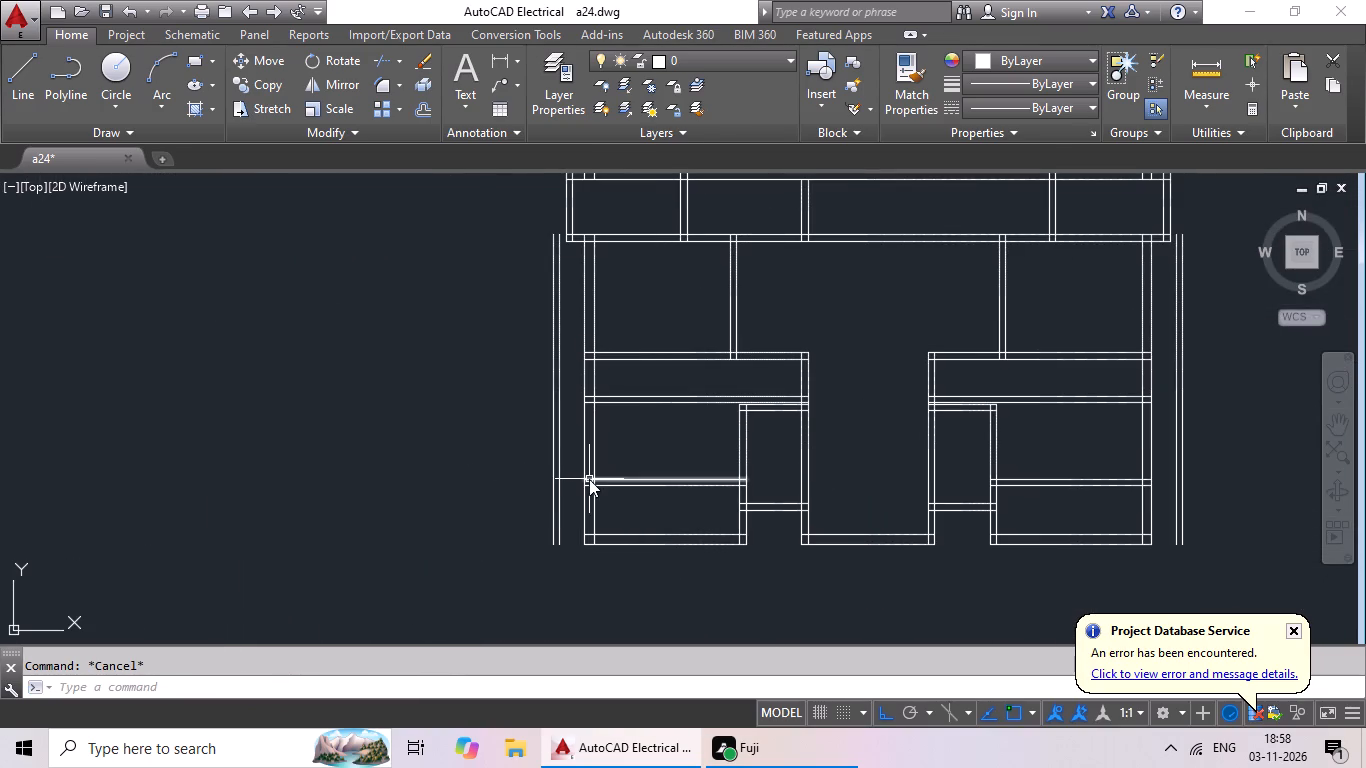
pyautogui.press('x')
pyautogui.press('space')
pyautogui.press('space')
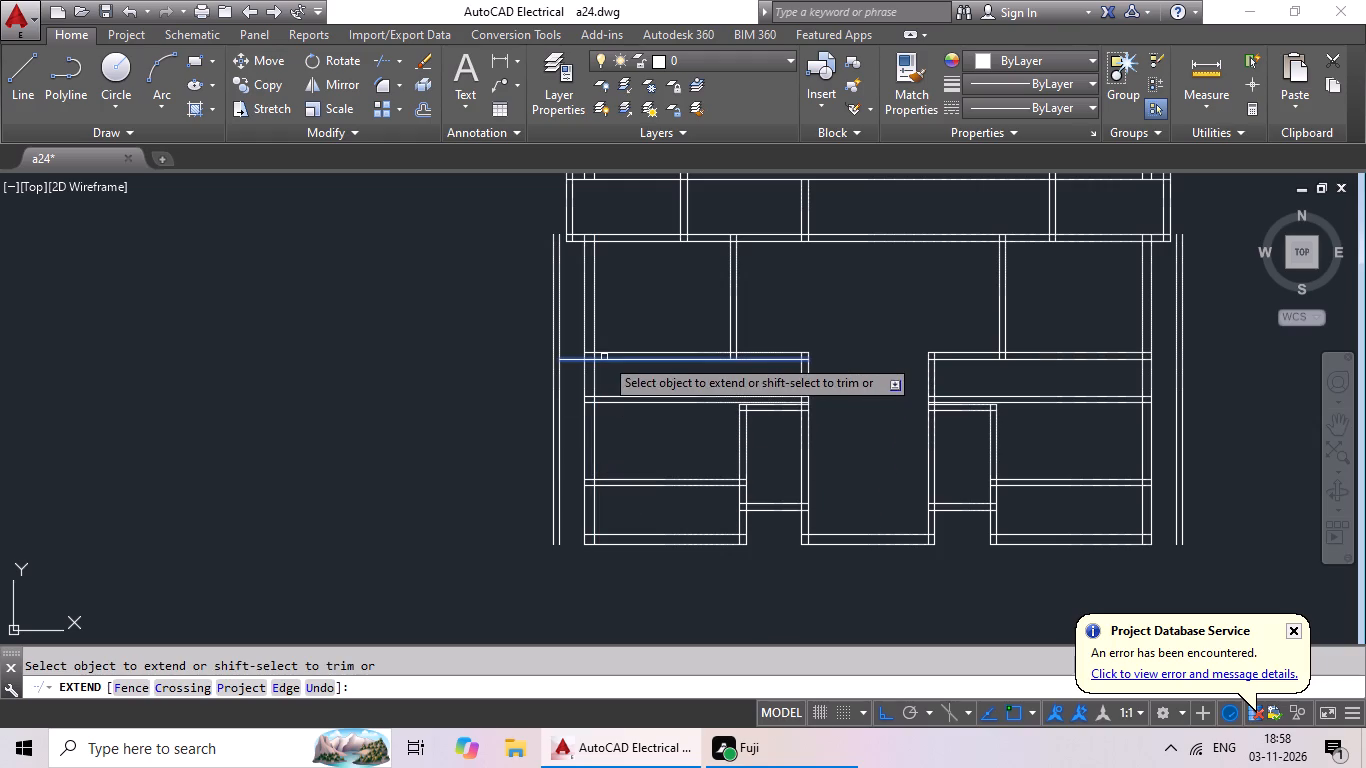
pyautogui.click(607, 353)
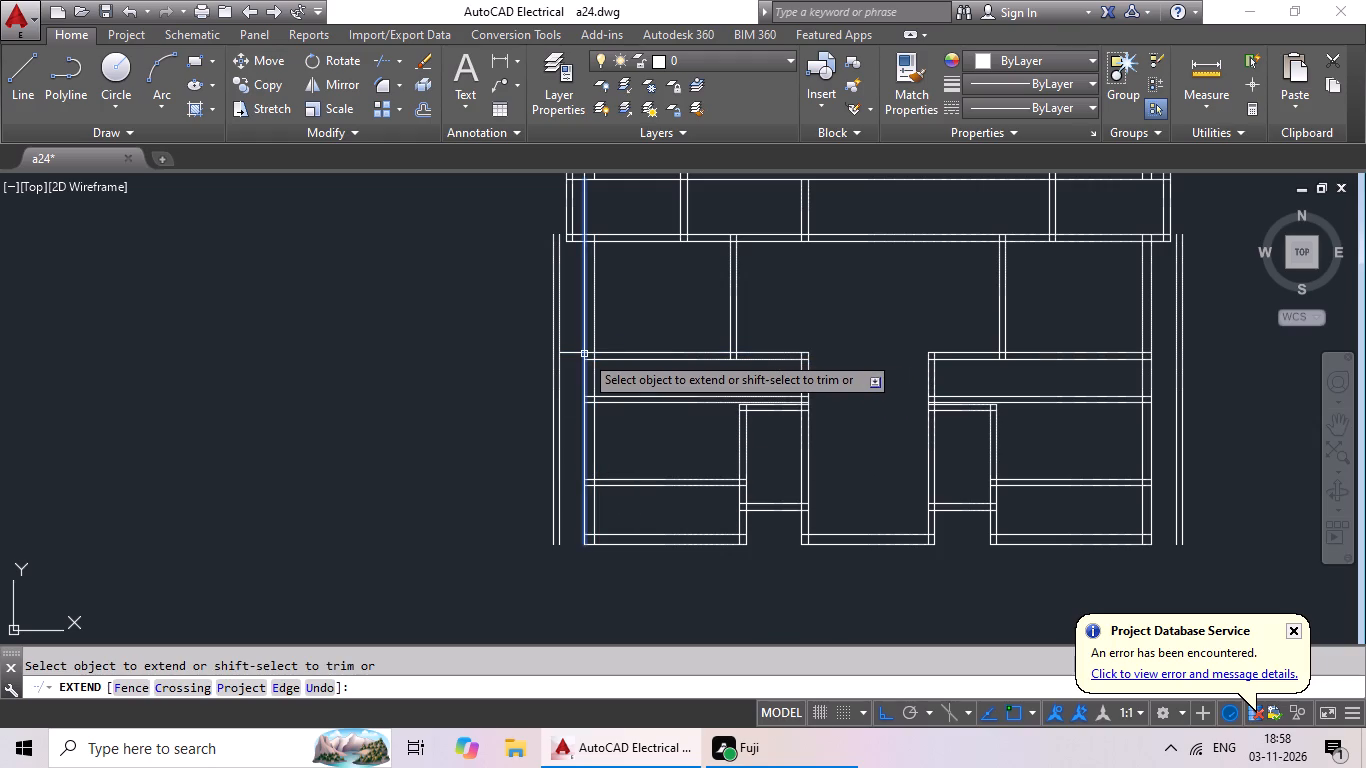
pyautogui.click(573, 354)
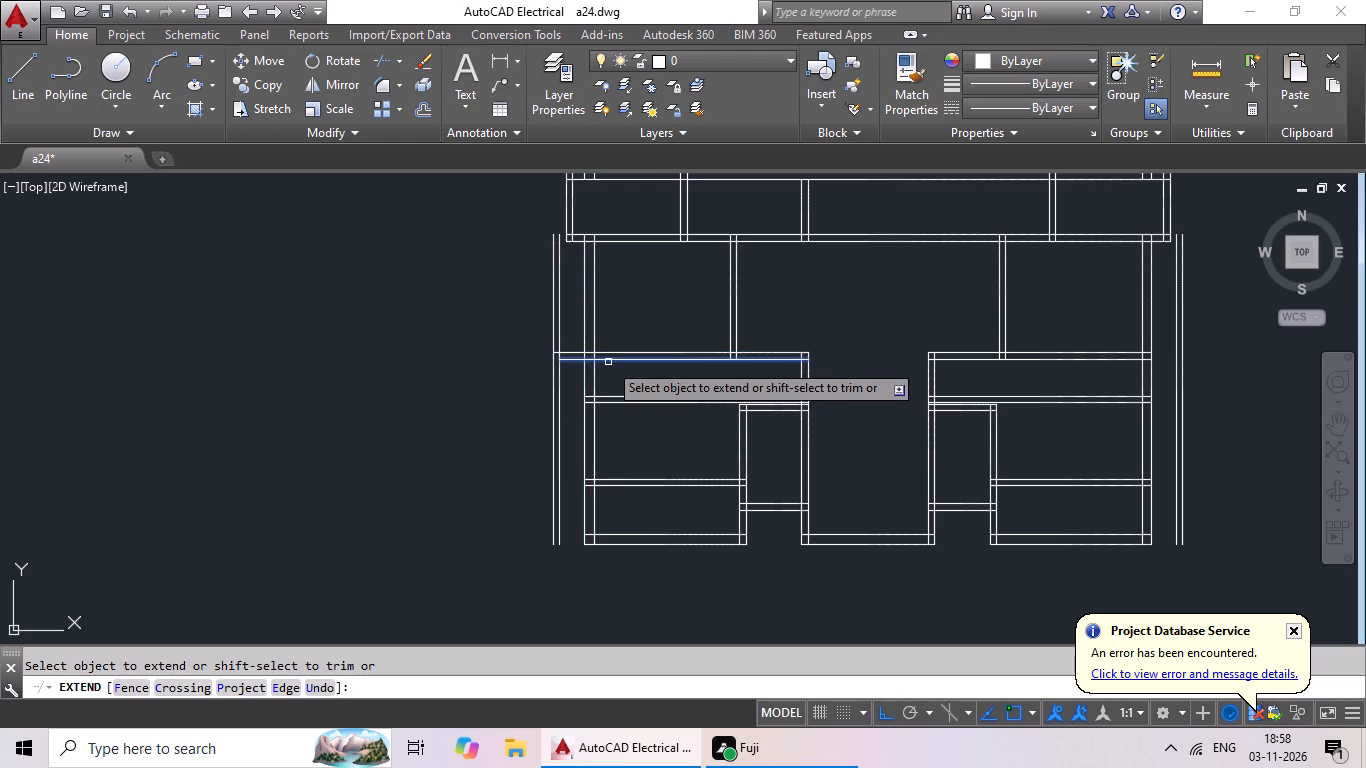
pyautogui.click(607, 362)
pyautogui.click(572, 362)
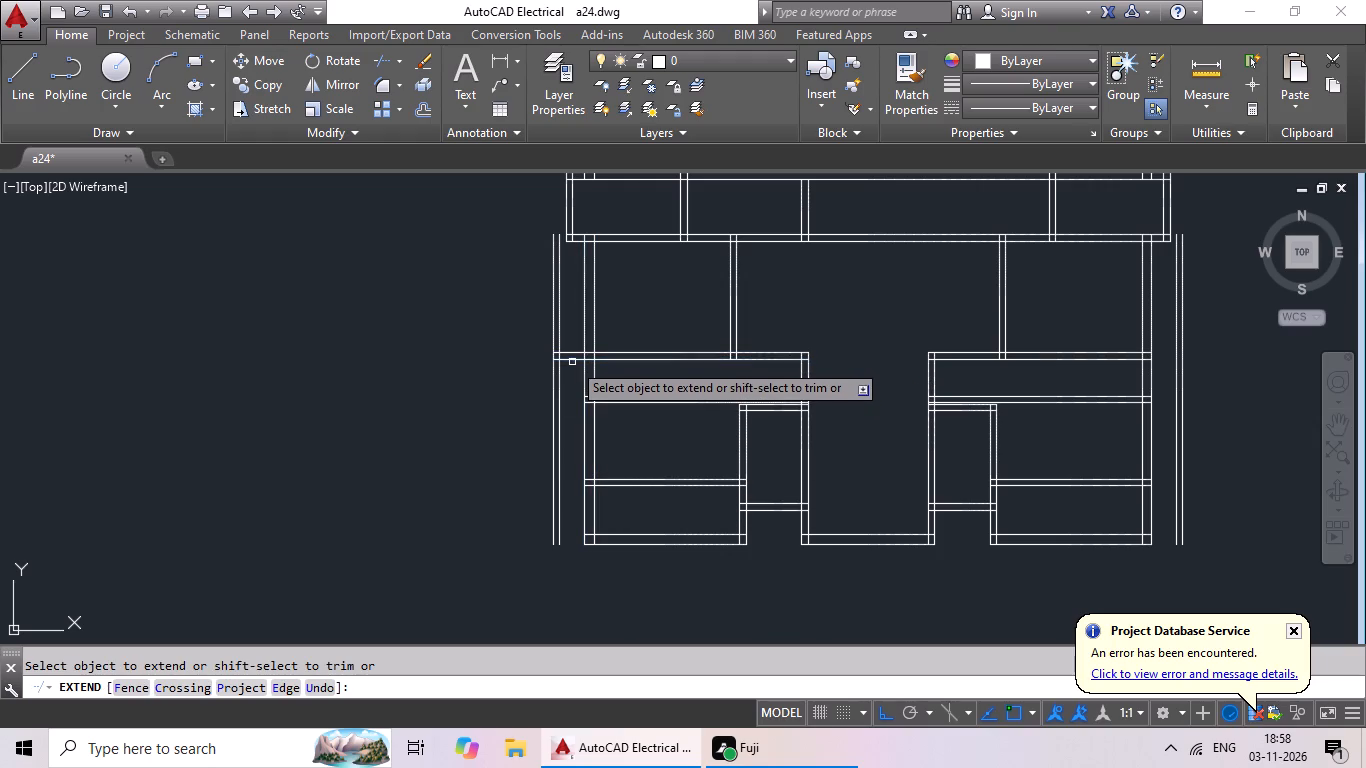
pyautogui.click(611, 397)
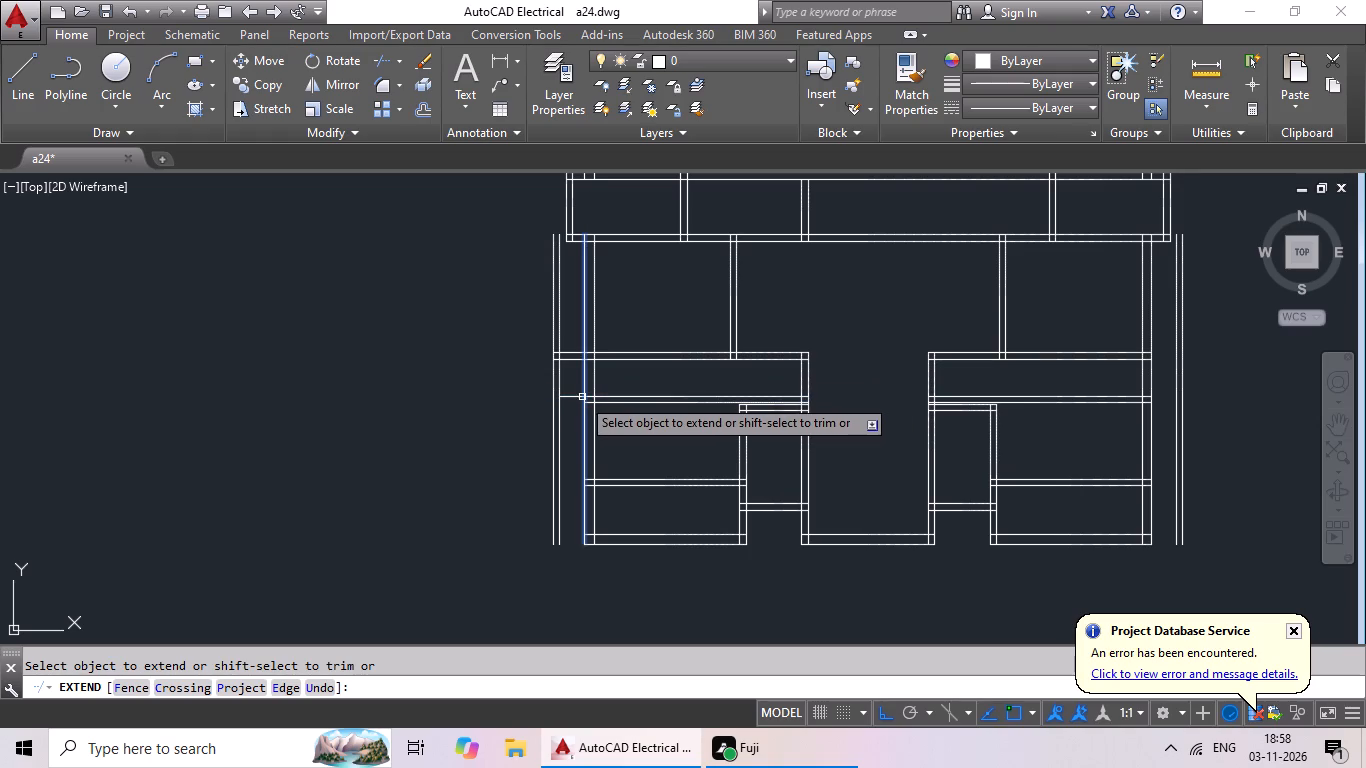
pyautogui.click(569, 397)
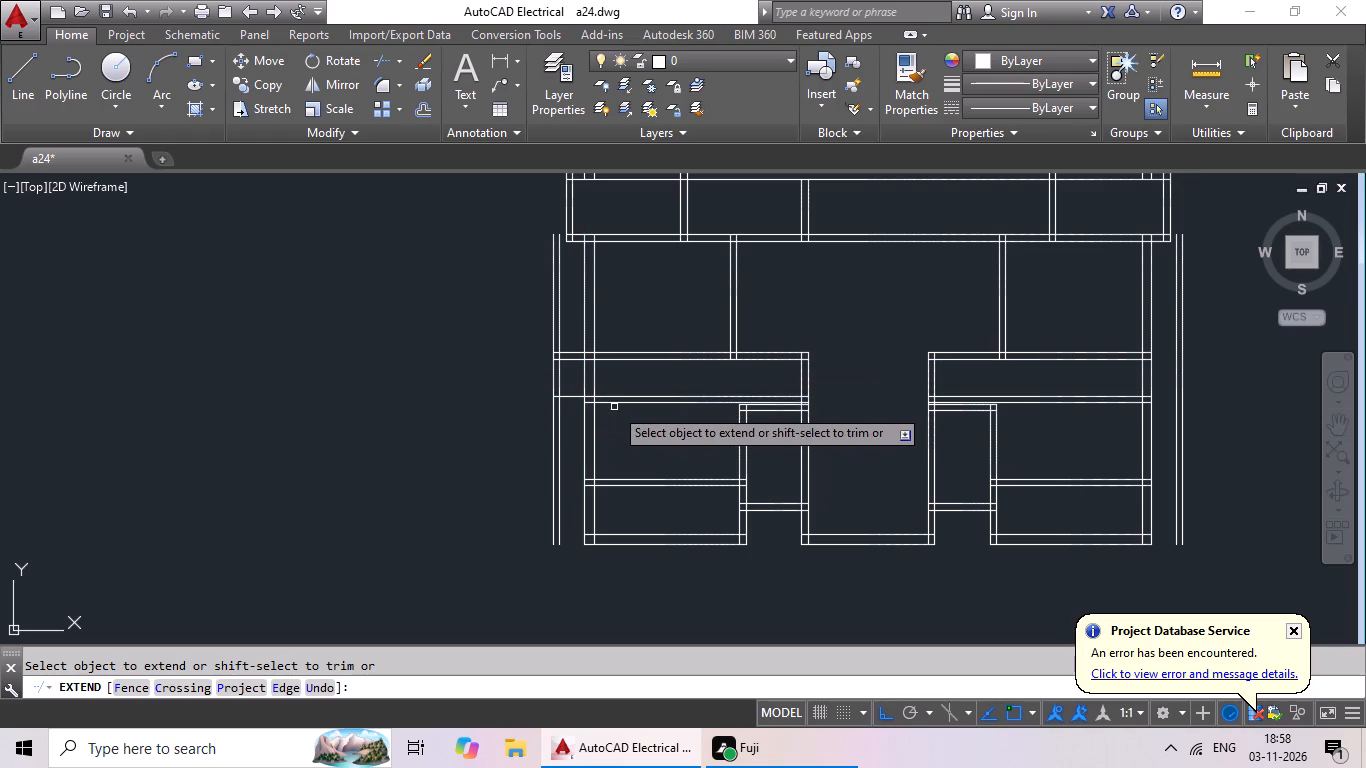
pyautogui.click(614, 403)
pyautogui.click(603, 404)
# Extend the two pairs of horizontal wall lines in the lower right room outward to the right projection's vertical lines.
pyautogui.moveTo(674, 426); pyautogui.dragTo(292, 428, button='middle')
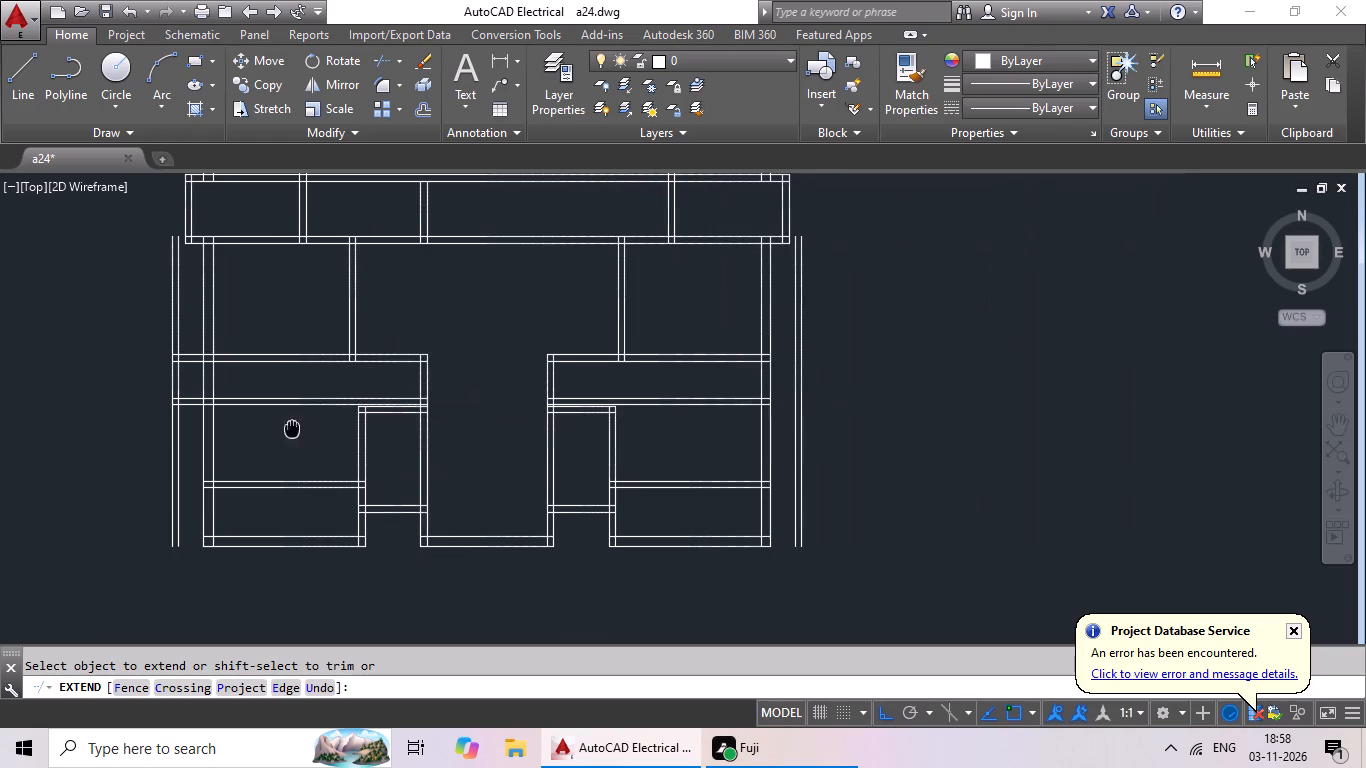
pyautogui.click(724, 357)
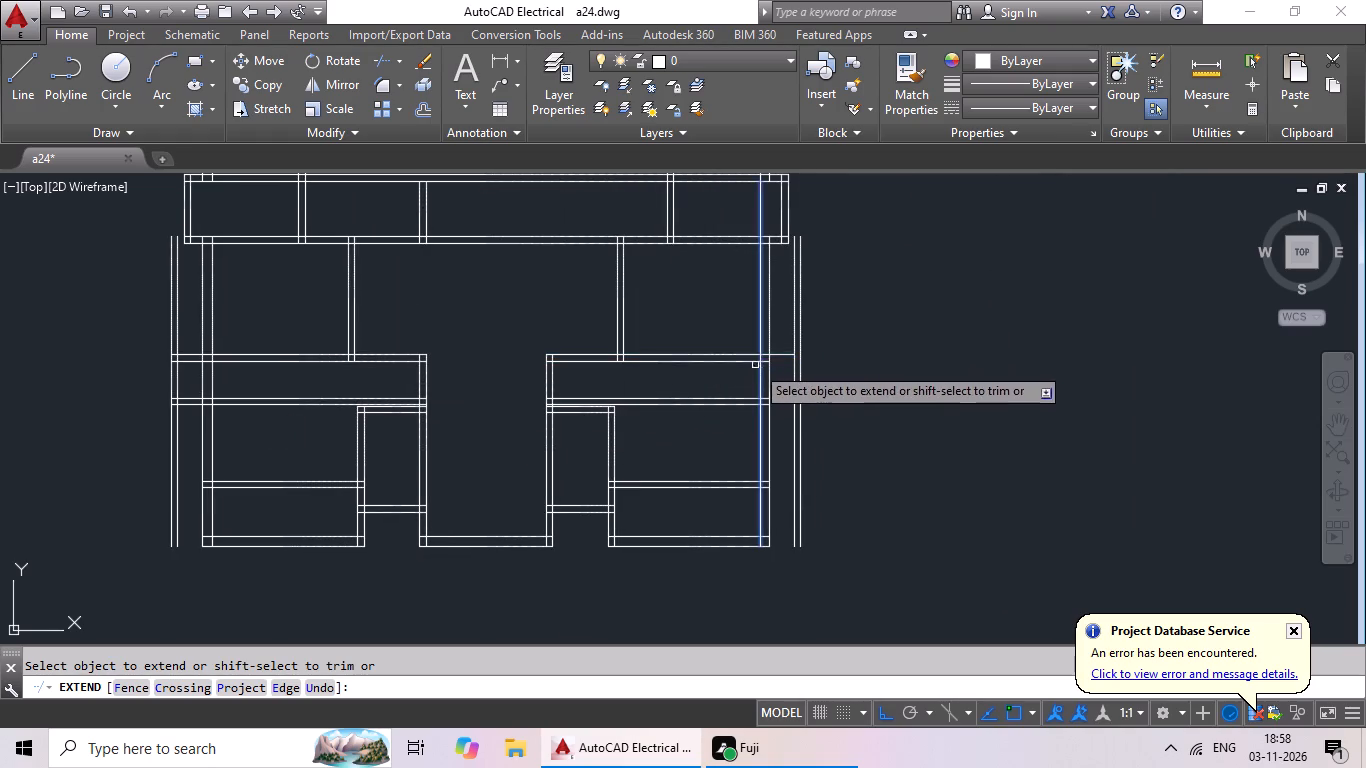
pyautogui.click(741, 364)
pyautogui.click(748, 398)
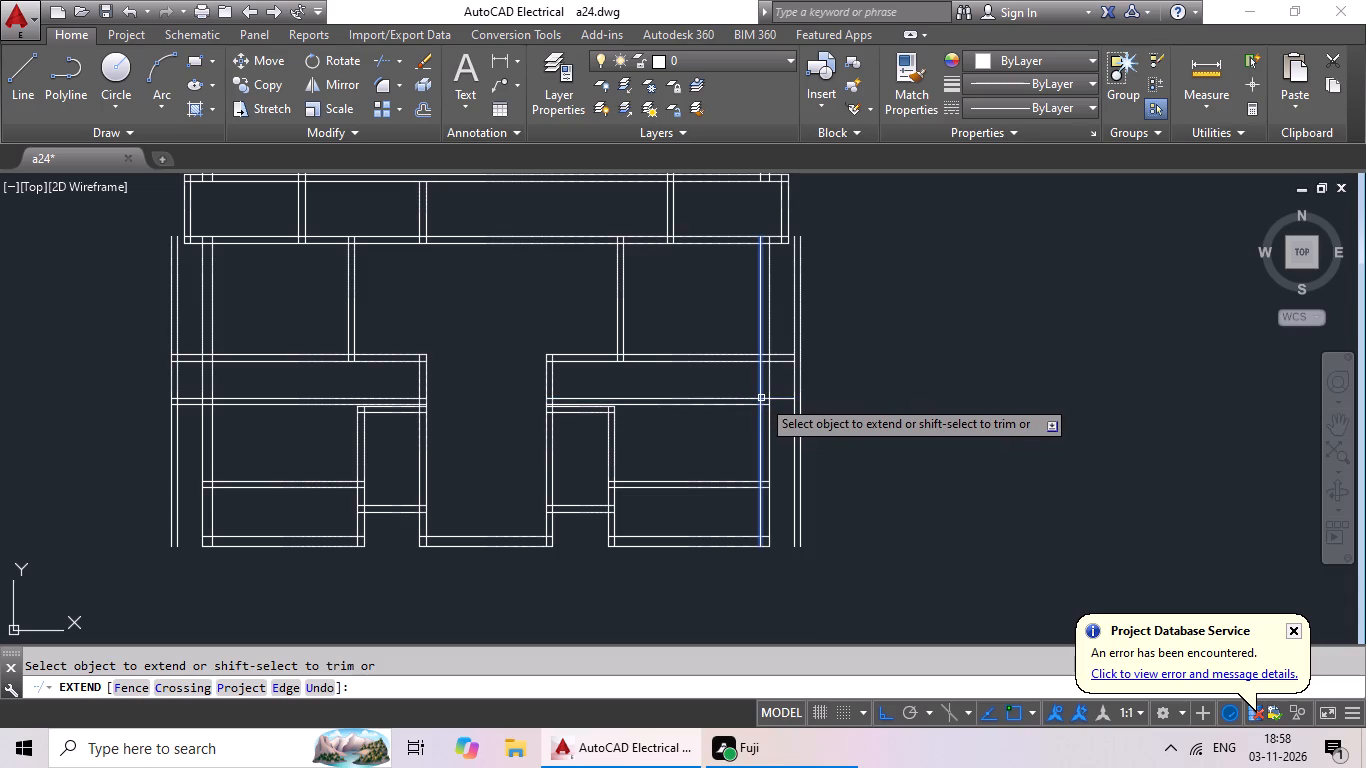
pyautogui.click(739, 398)
pyautogui.click(741, 405)
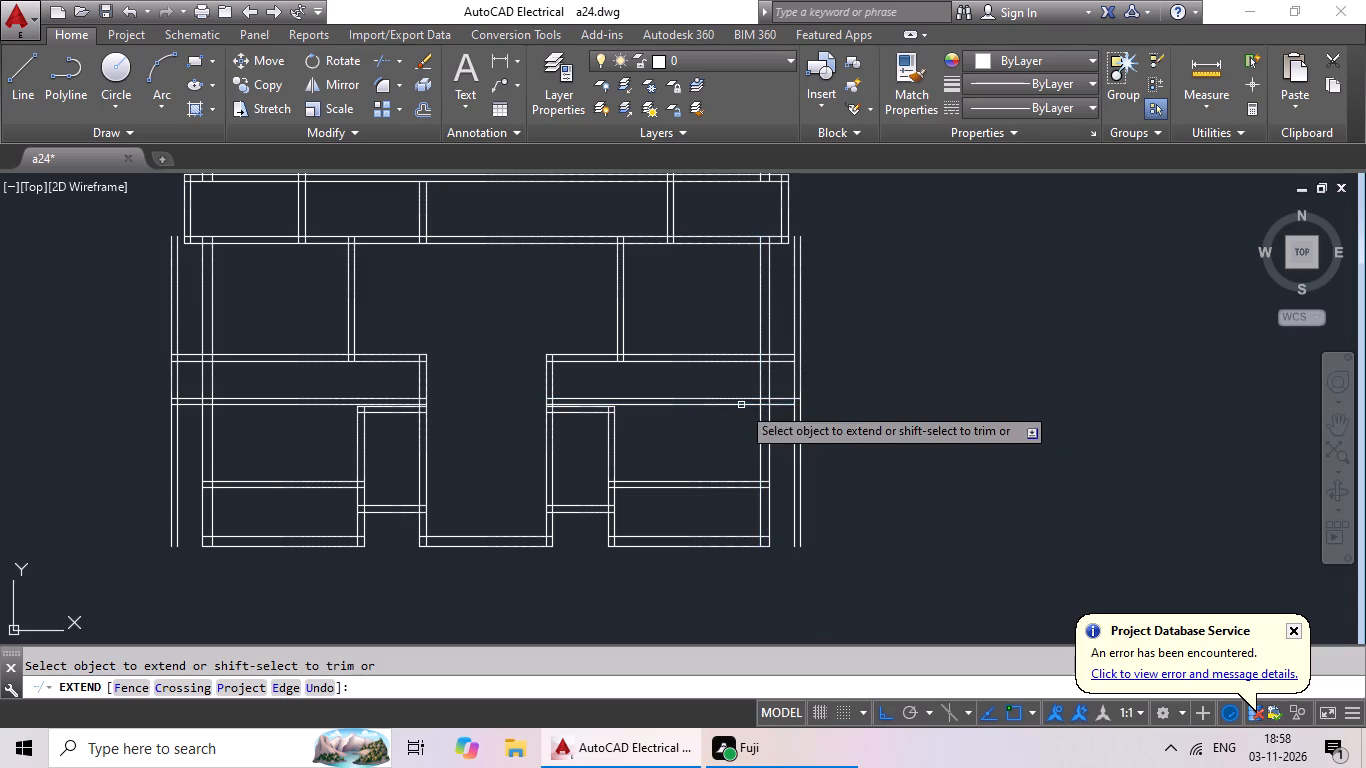
pyautogui.click(745, 405)
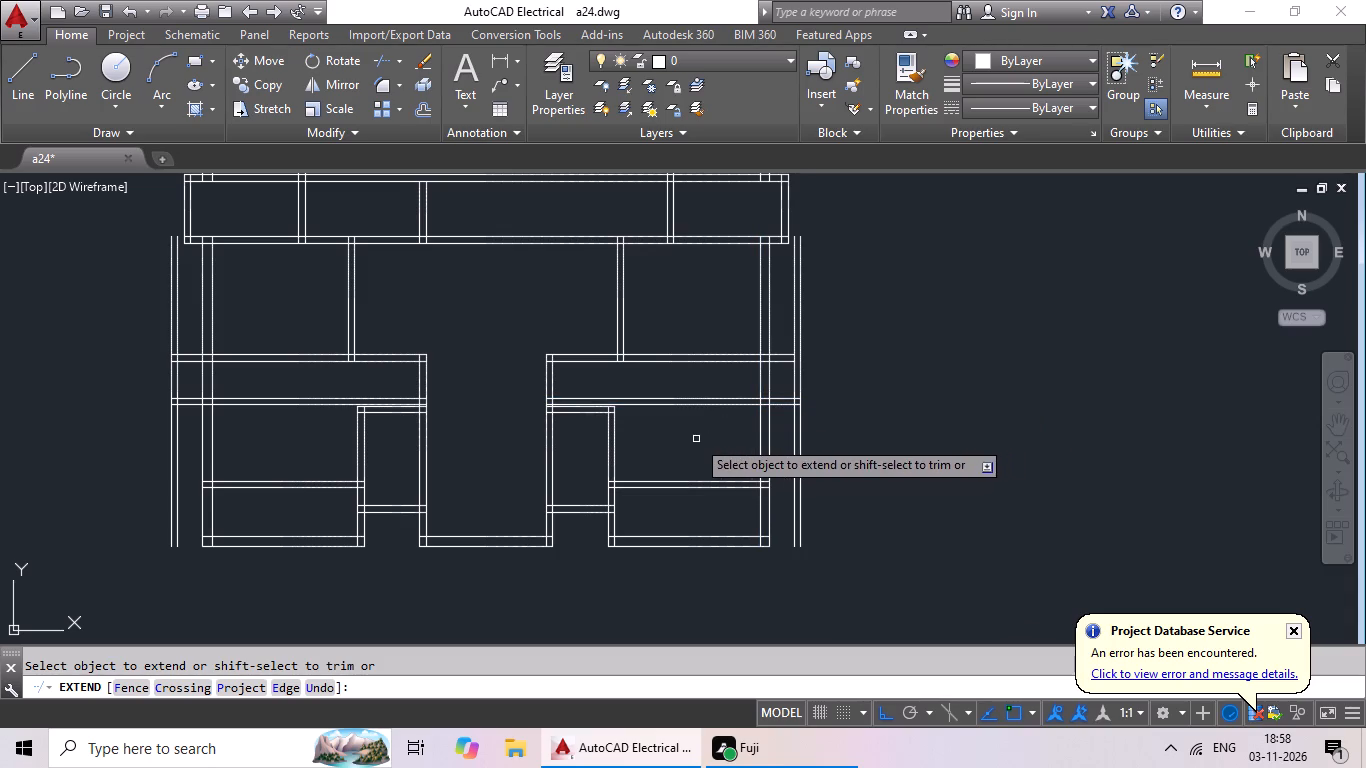
pyautogui.press('Escape')
pyautogui.press('Escape')
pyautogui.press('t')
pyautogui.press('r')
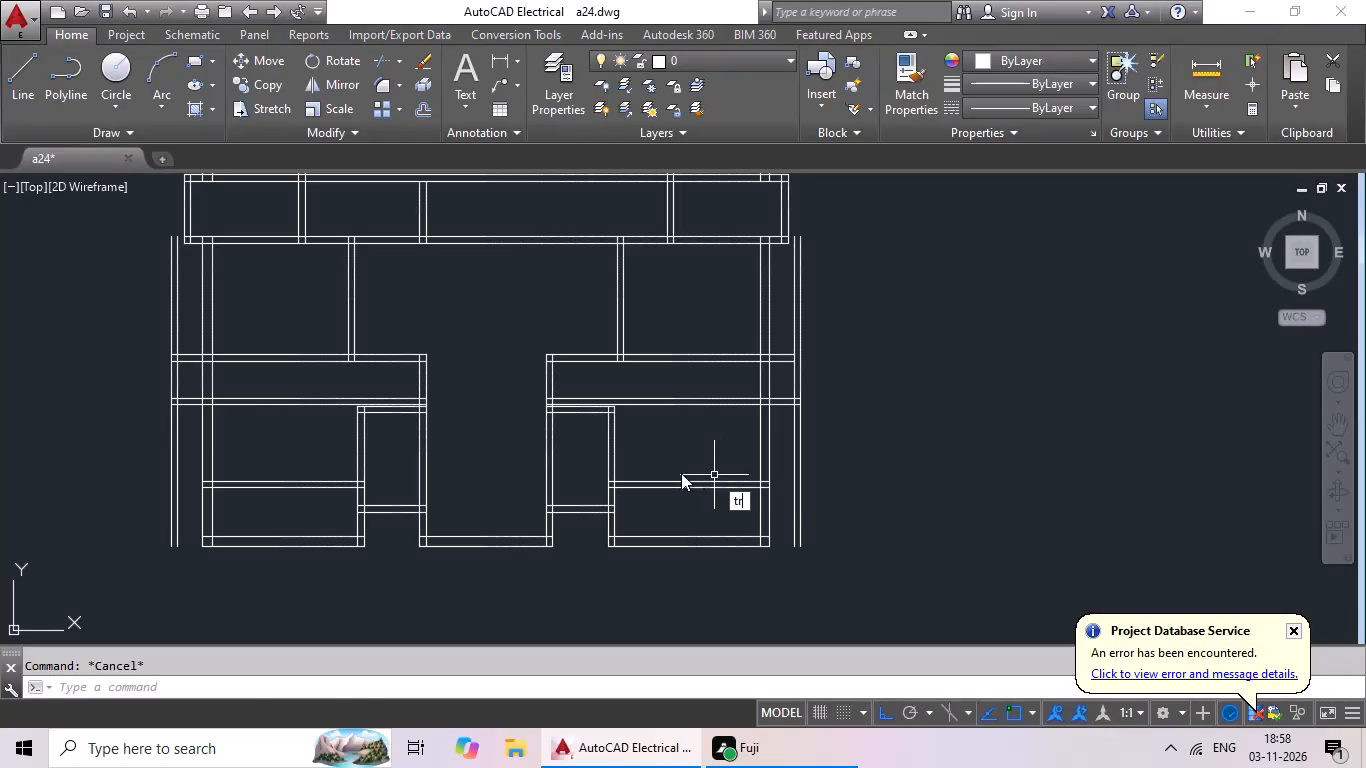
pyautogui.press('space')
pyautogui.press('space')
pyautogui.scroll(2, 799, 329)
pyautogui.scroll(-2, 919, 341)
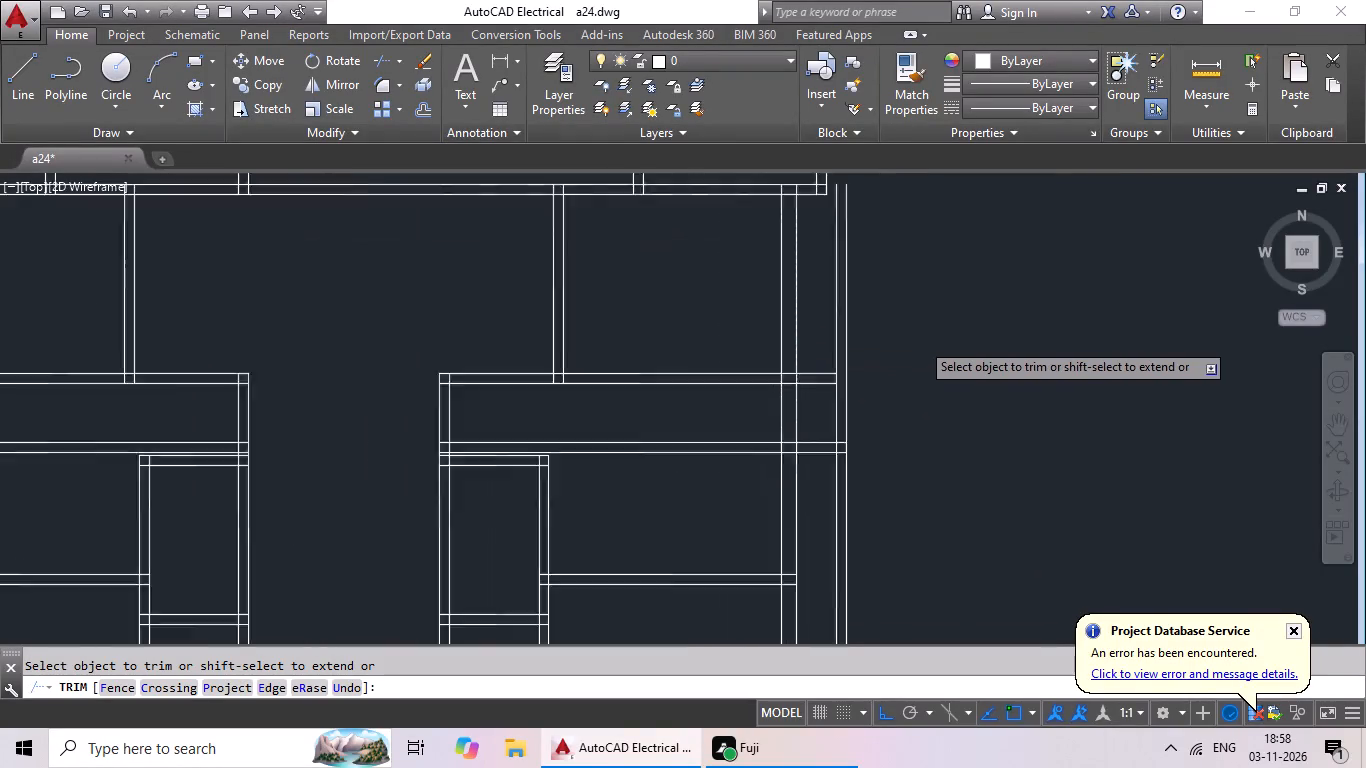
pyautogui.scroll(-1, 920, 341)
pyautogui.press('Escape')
# Extend the upper pair of wall lines beside the lower right room to the right projection's outermost vertical line.
pyautogui.press('e')
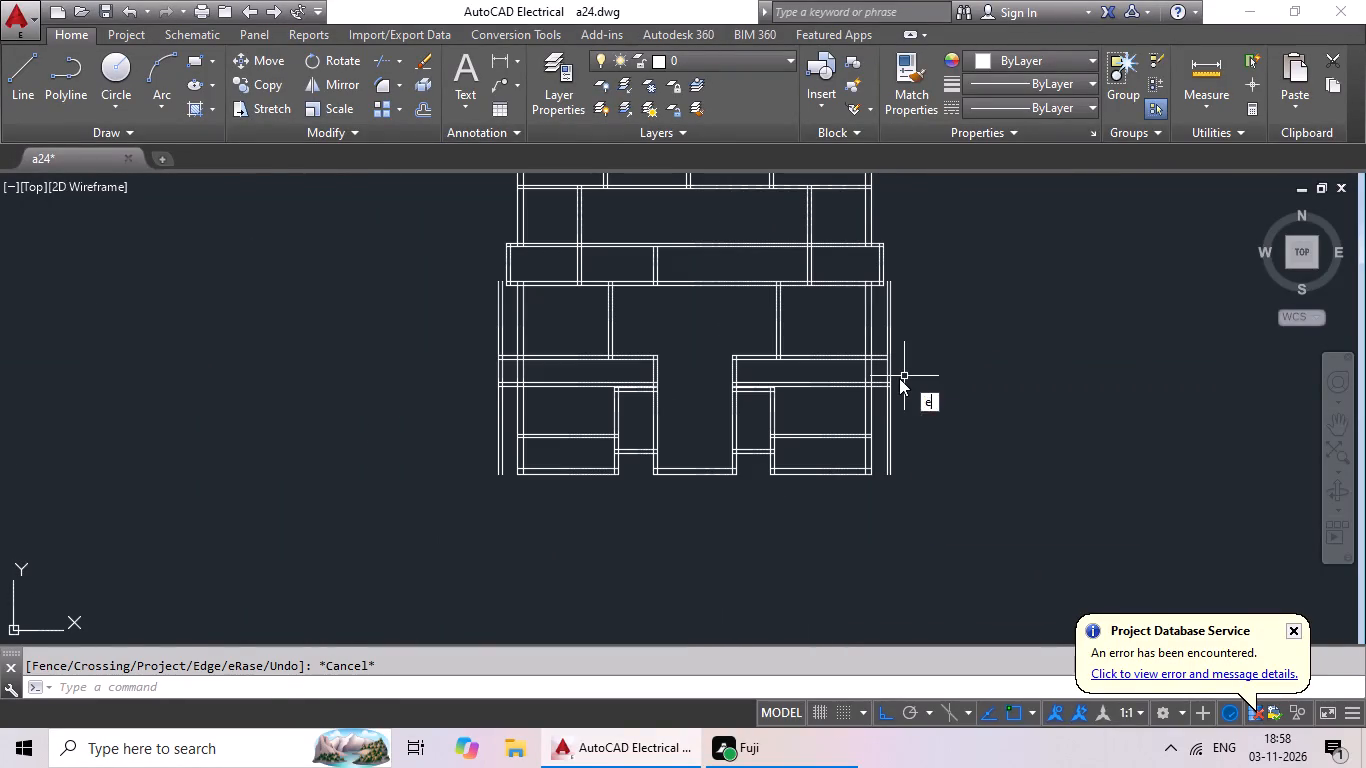
pyautogui.press('x')
pyautogui.press('space')
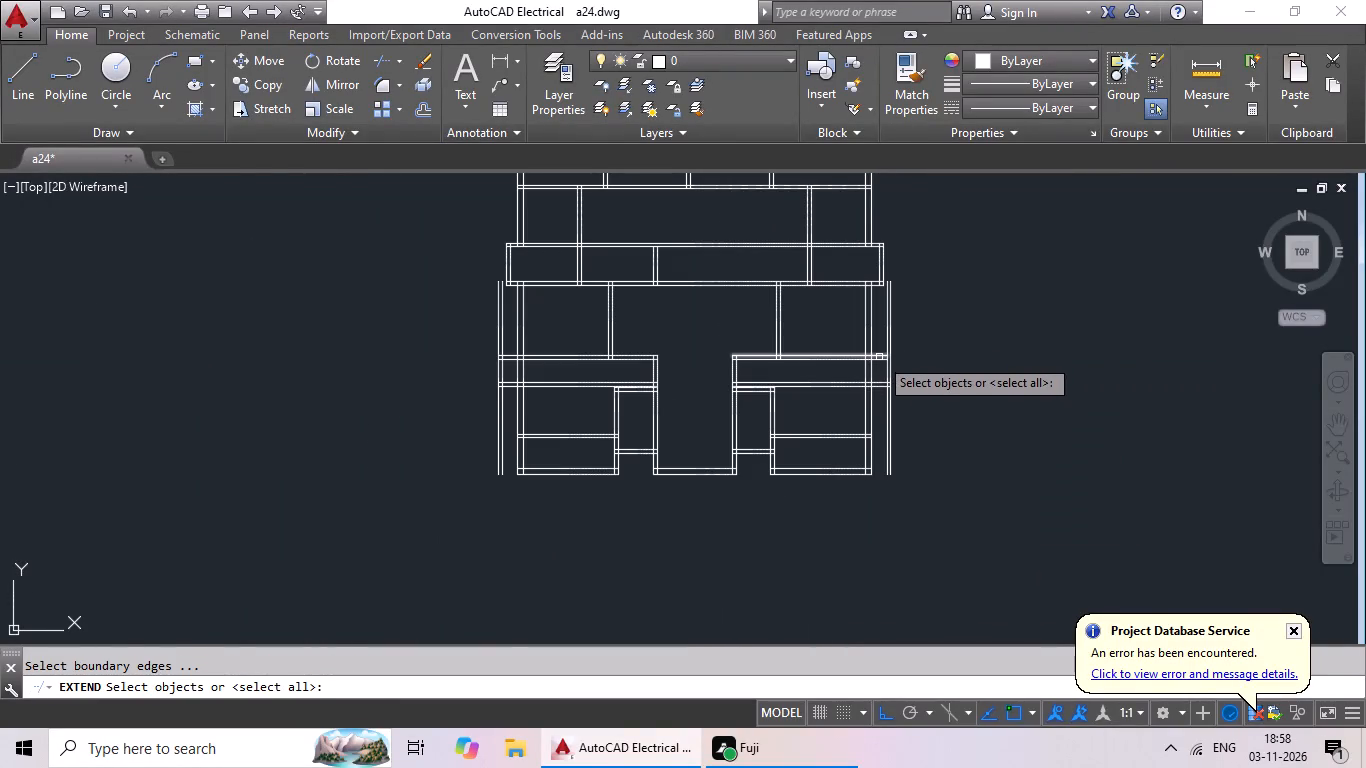
pyautogui.scroll(2, 879, 357)
pyautogui.press('space')
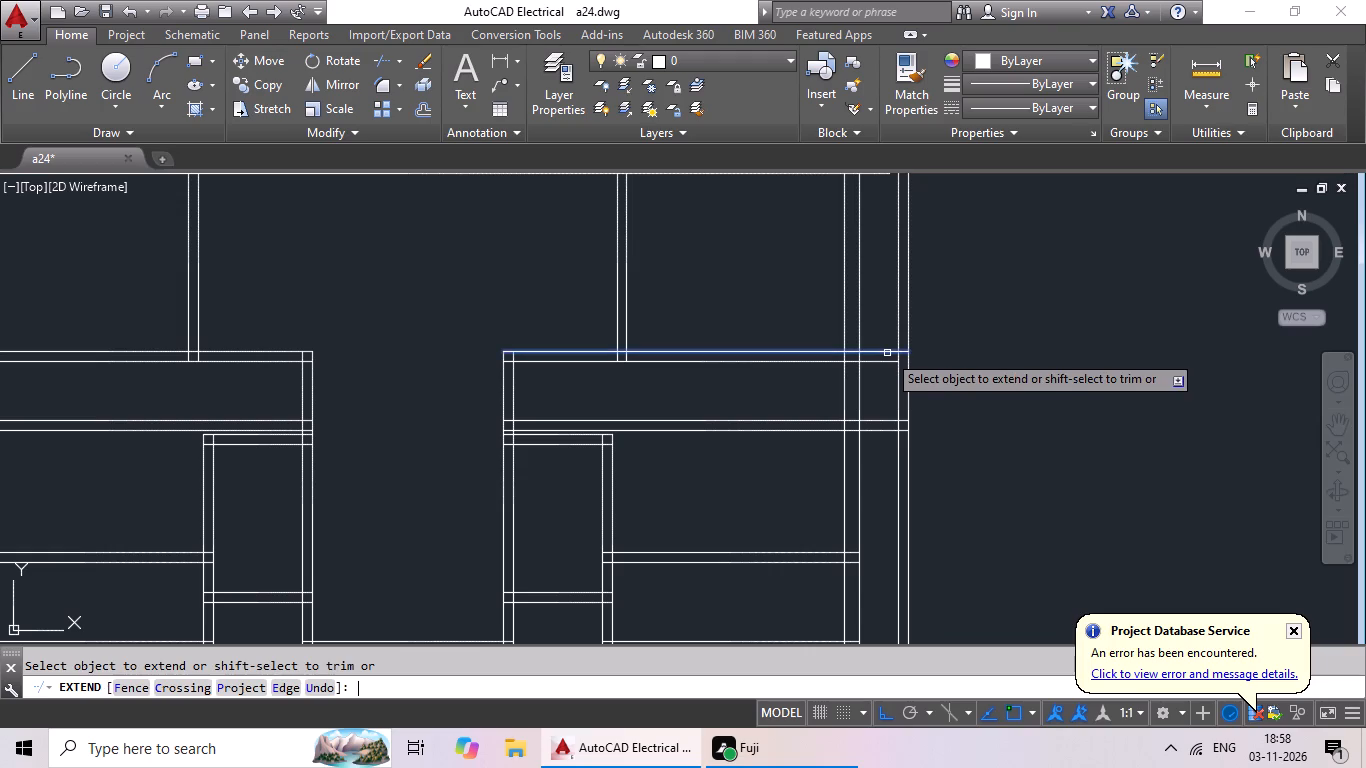
pyautogui.scroll(1, 887, 353)
pyautogui.click(887, 353)
pyautogui.click(887, 364)
pyautogui.scroll(-3, 981, 347)
pyautogui.moveTo(987, 344); pyautogui.dragTo(867, 400, button='middle')
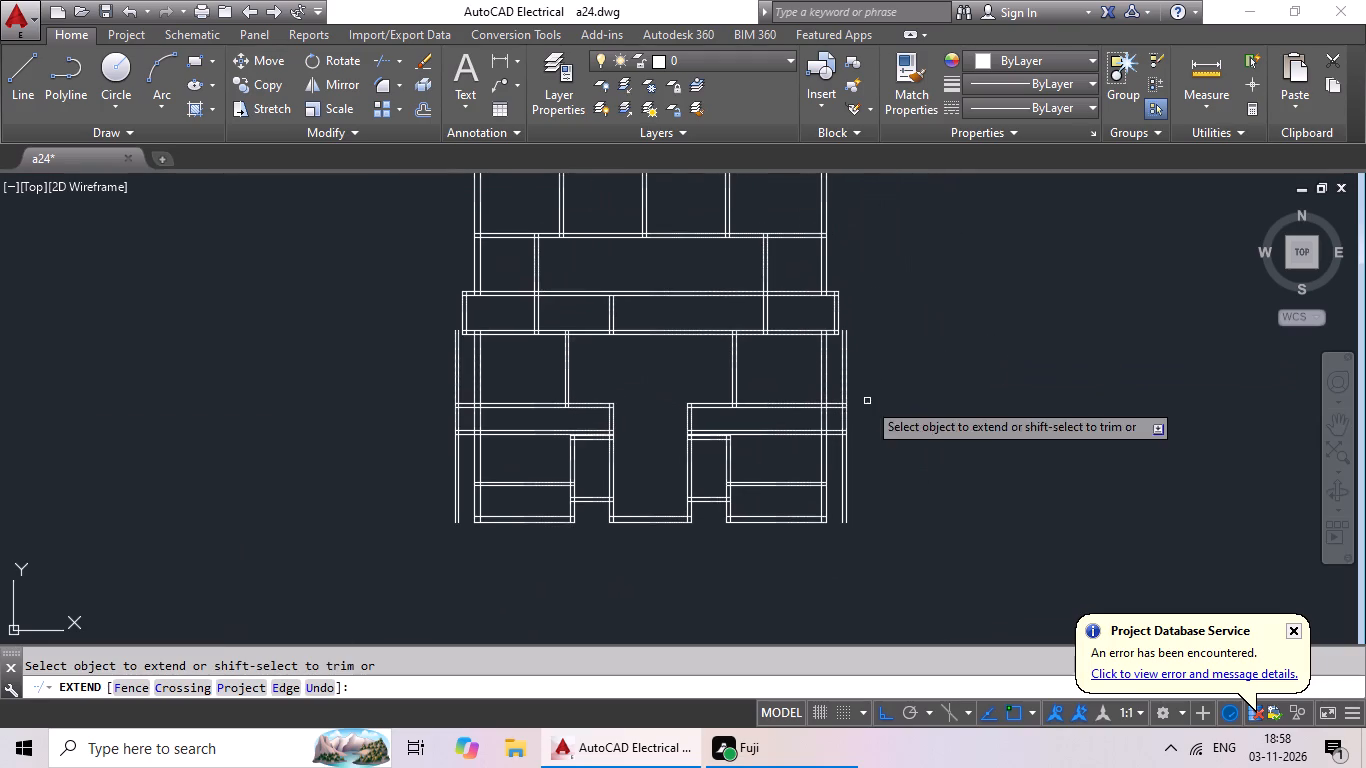
pyautogui.press('Escape')
pyautogui.press('Escape')
pyautogui.press('Escape')
pyautogui.press('Escape')
# Trim the lower pair of horizontal wall lines out of the lower right room's interior, between its outer wall and the central passage wall.
pyautogui.press('t')
pyautogui.press('r')
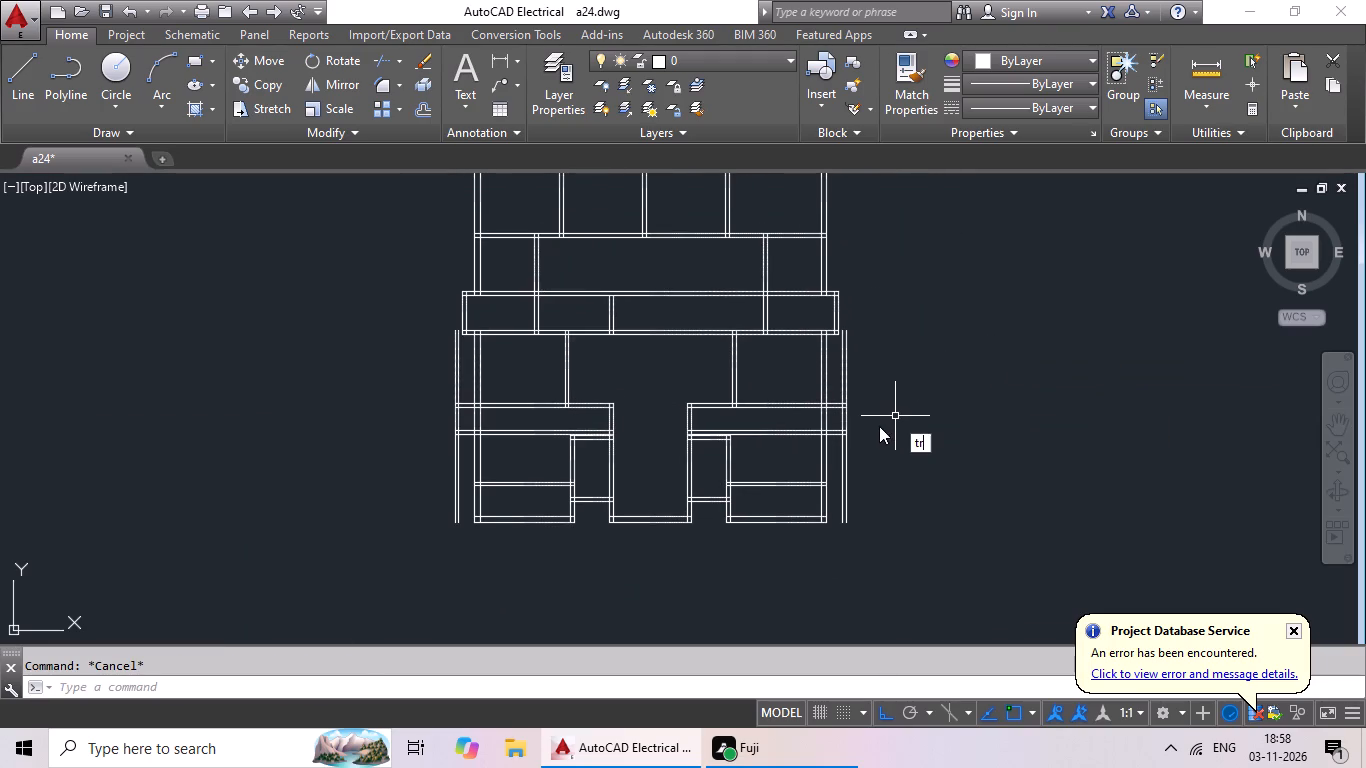
pyautogui.press('space')
pyautogui.press('space')
pyautogui.scroll(1, 815, 440)
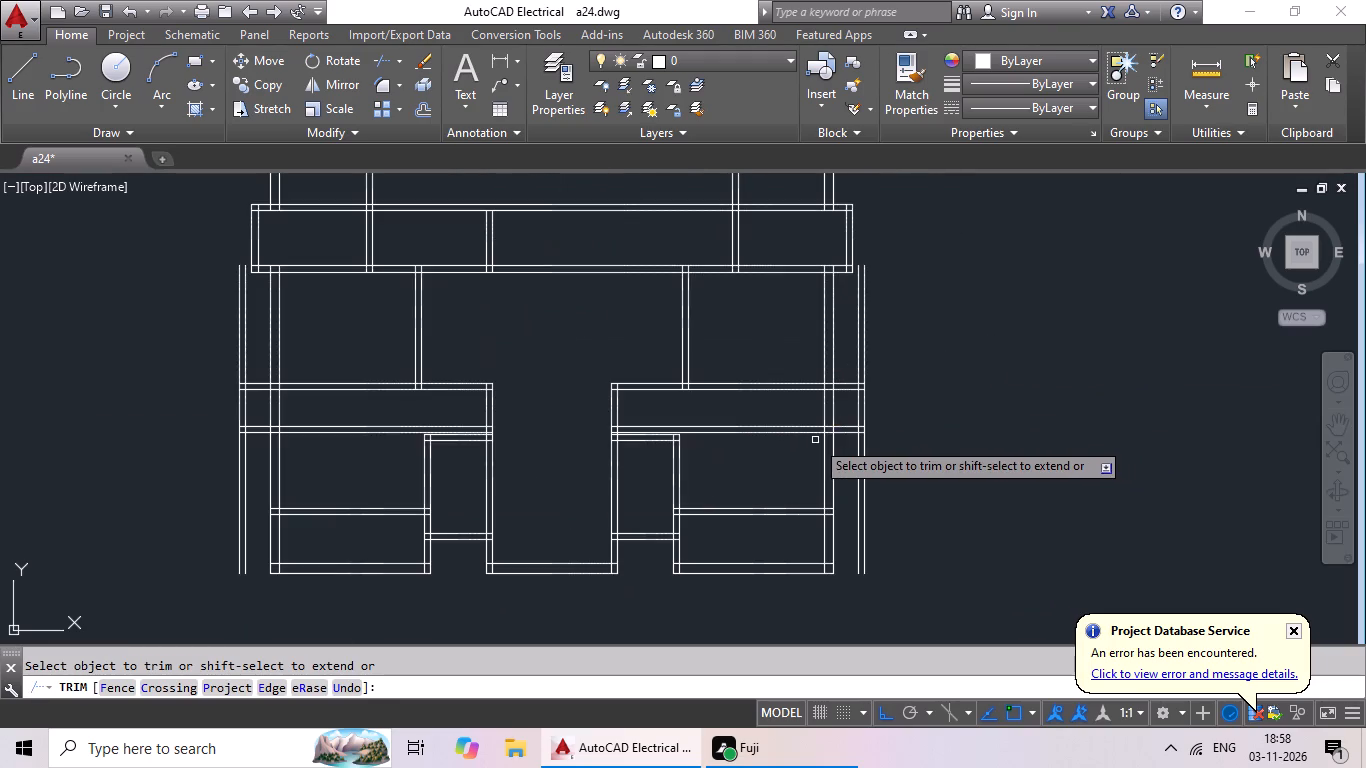
pyautogui.scroll(2, 797, 439)
pyautogui.moveTo(797, 371); pyautogui.dragTo(769, 432)
pyautogui.click(768, 433)
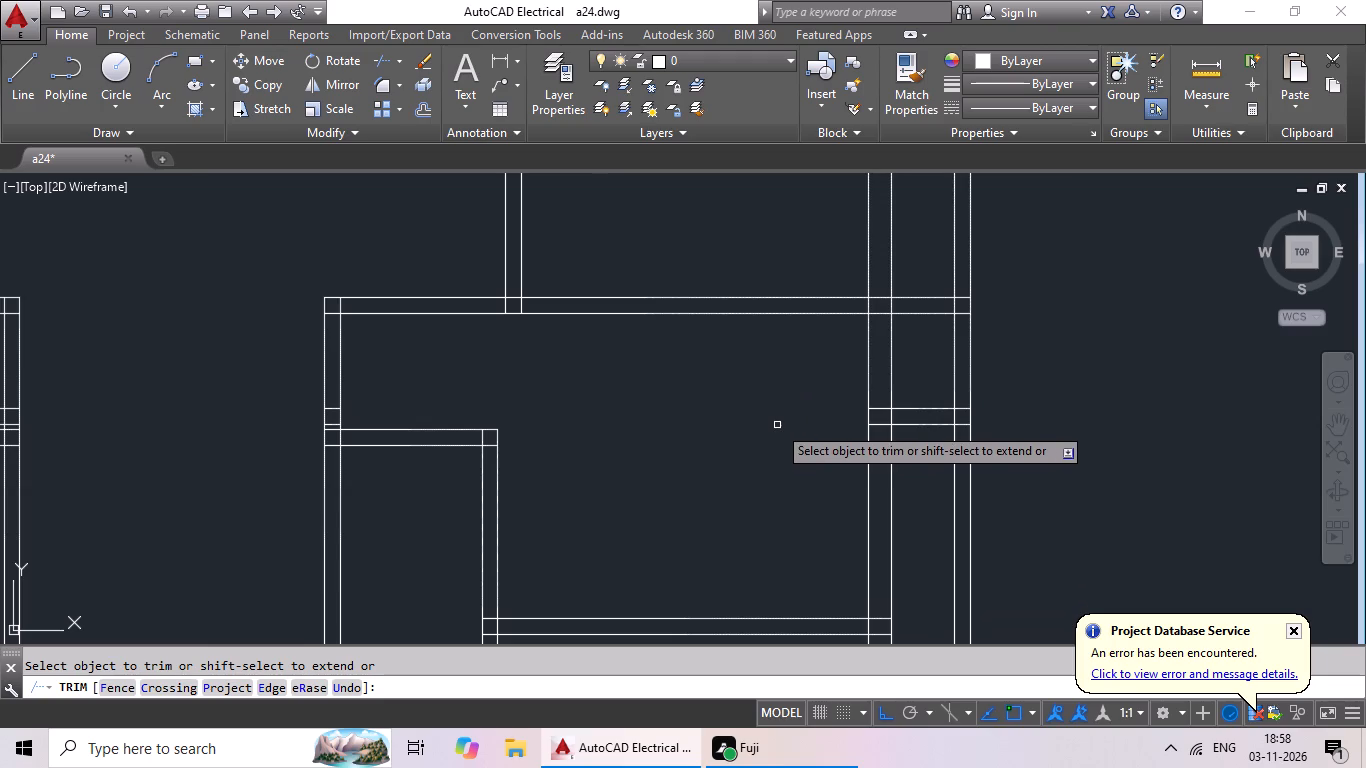
# Trim the matching lower pair of horizontal wall lines out of the lower left room's interior.
pyautogui.scroll(-2, 777, 425)
pyautogui.moveTo(777, 426); pyautogui.dragTo(1026, 469, button='middle')
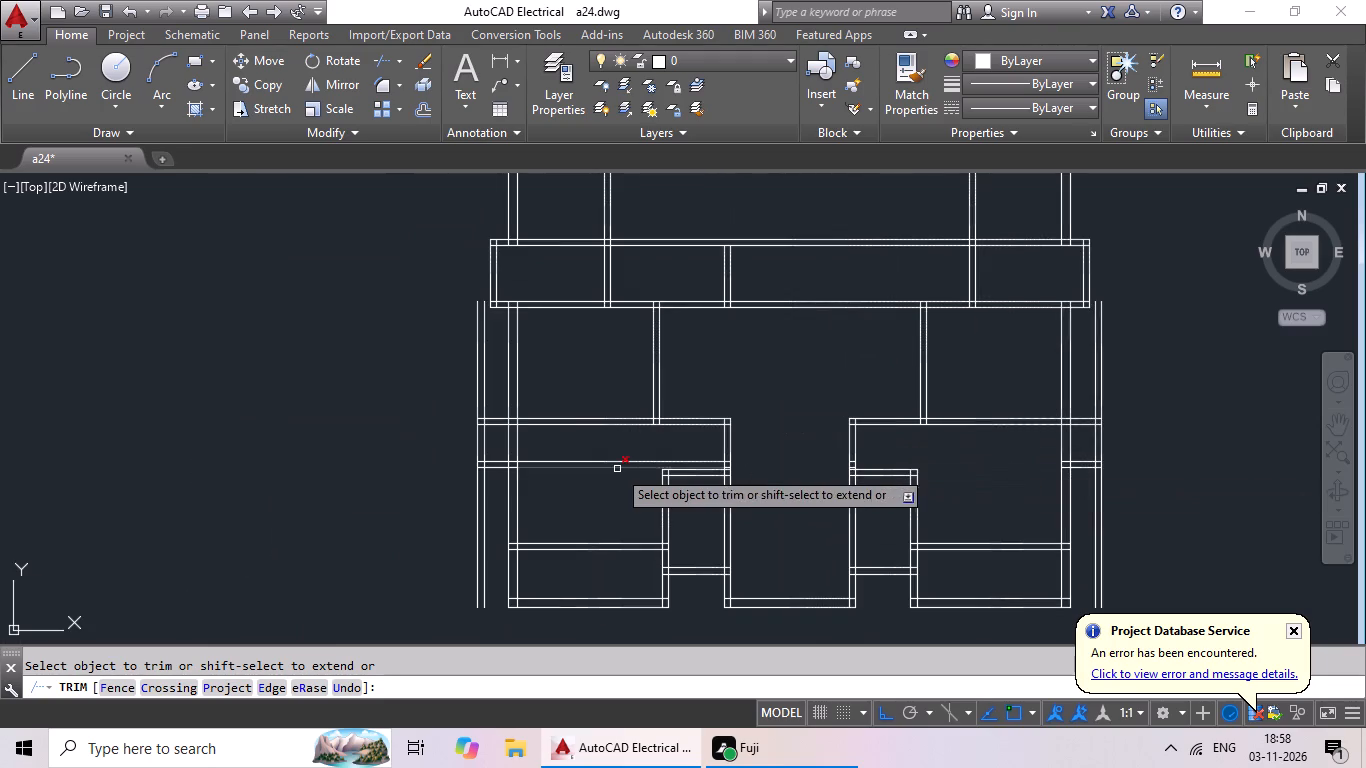
pyautogui.scroll(2, 613, 469)
pyautogui.moveTo(637, 423); pyautogui.dragTo(574, 512)
pyautogui.click(574, 510)
pyautogui.scroll(-2, 646, 456)
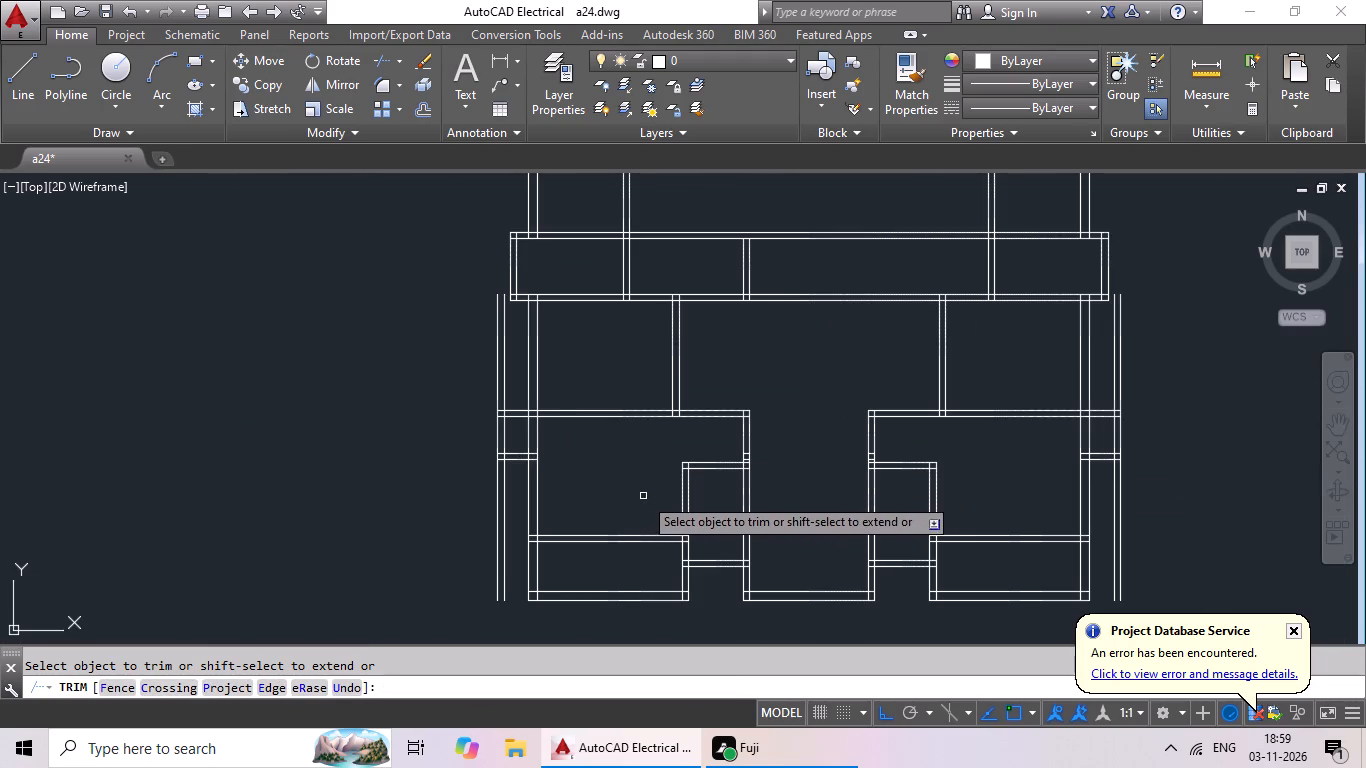
pyautogui.press('Escape')
pyautogui.press('Escape')
# Erase the leftover short horizontal line pairs inside both walls of the central passage.
pyautogui.scroll(3, 764, 457)
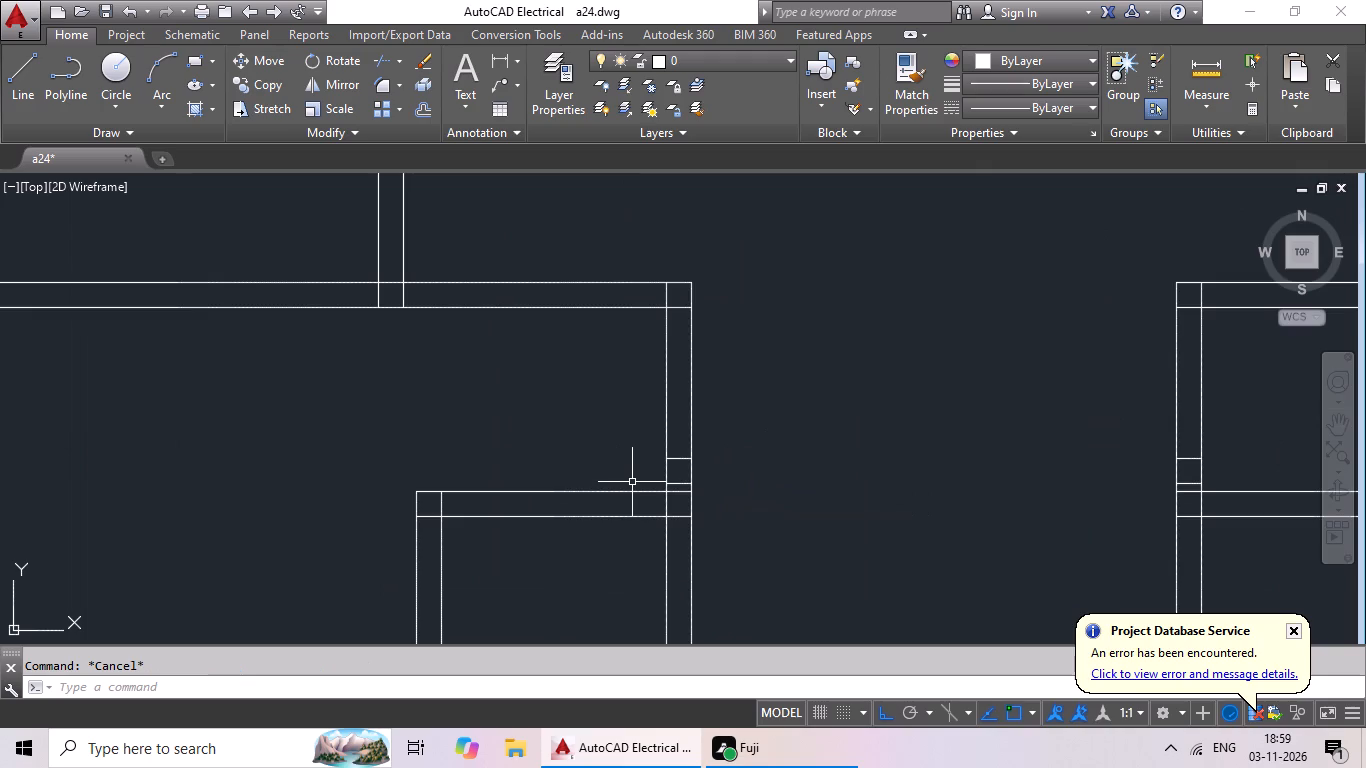
pyautogui.scroll(3, 673, 476)
pyautogui.moveTo(712, 389); pyautogui.dragTo(678, 528)
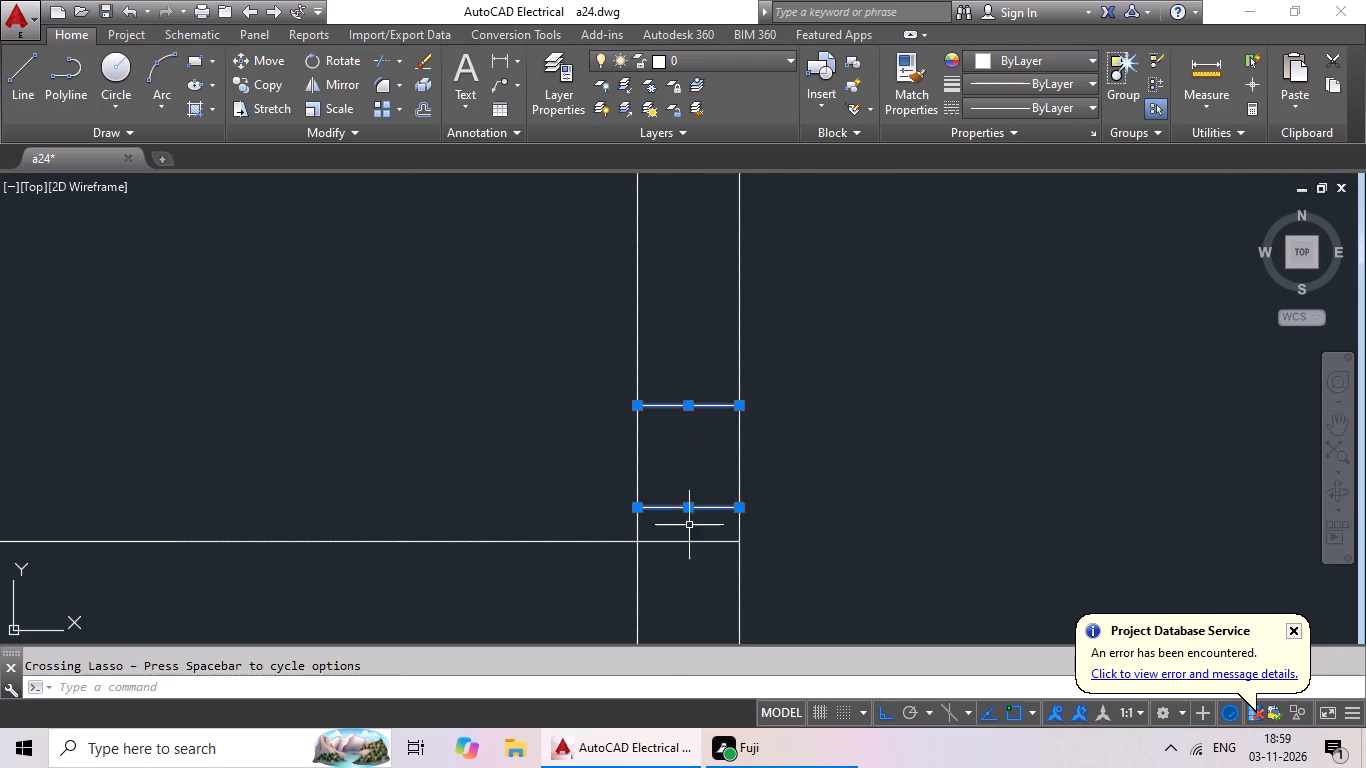
pyautogui.scroll(-4, 833, 477)
pyautogui.moveTo(858, 468); pyautogui.dragTo(497, 470, button='middle')
pyautogui.scroll(4, 779, 489)
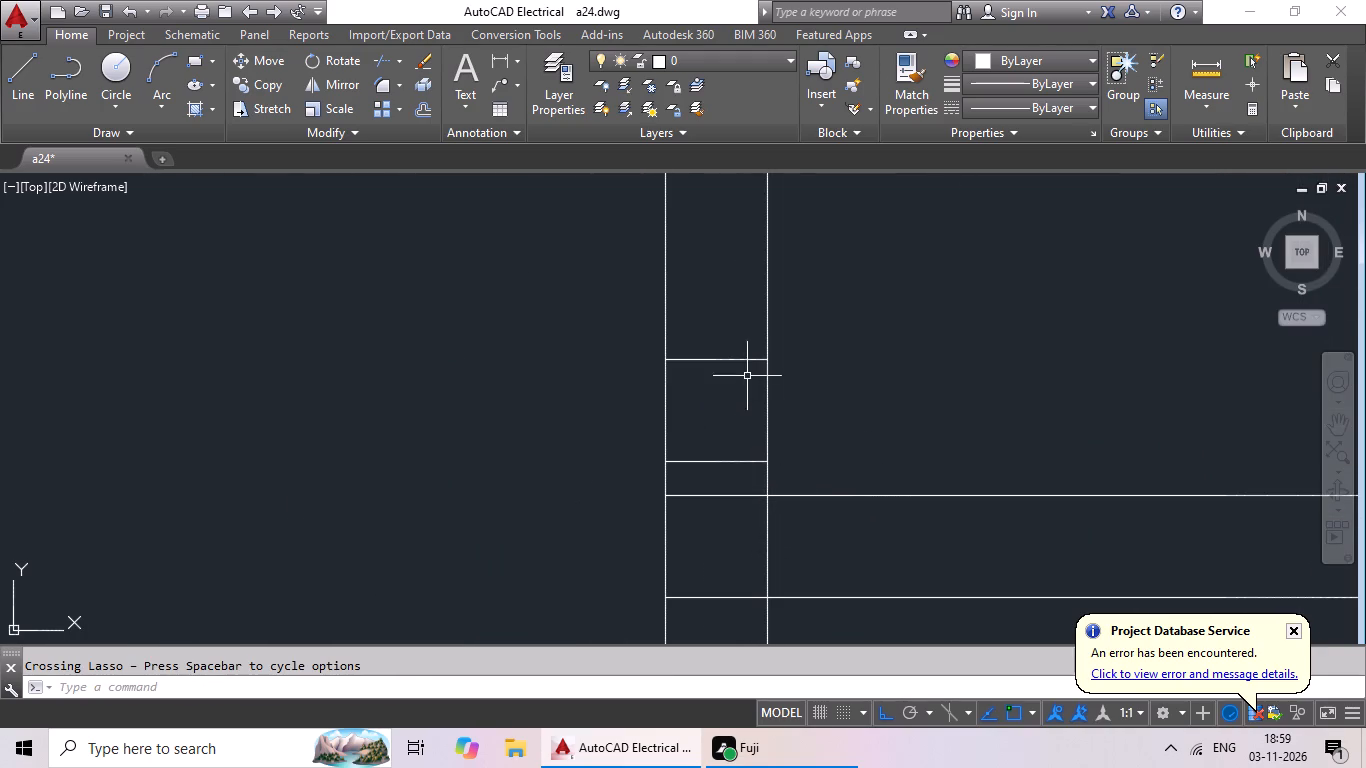
pyautogui.moveTo(747, 335); pyautogui.dragTo(689, 485)
pyautogui.scroll(-2, 812, 420)
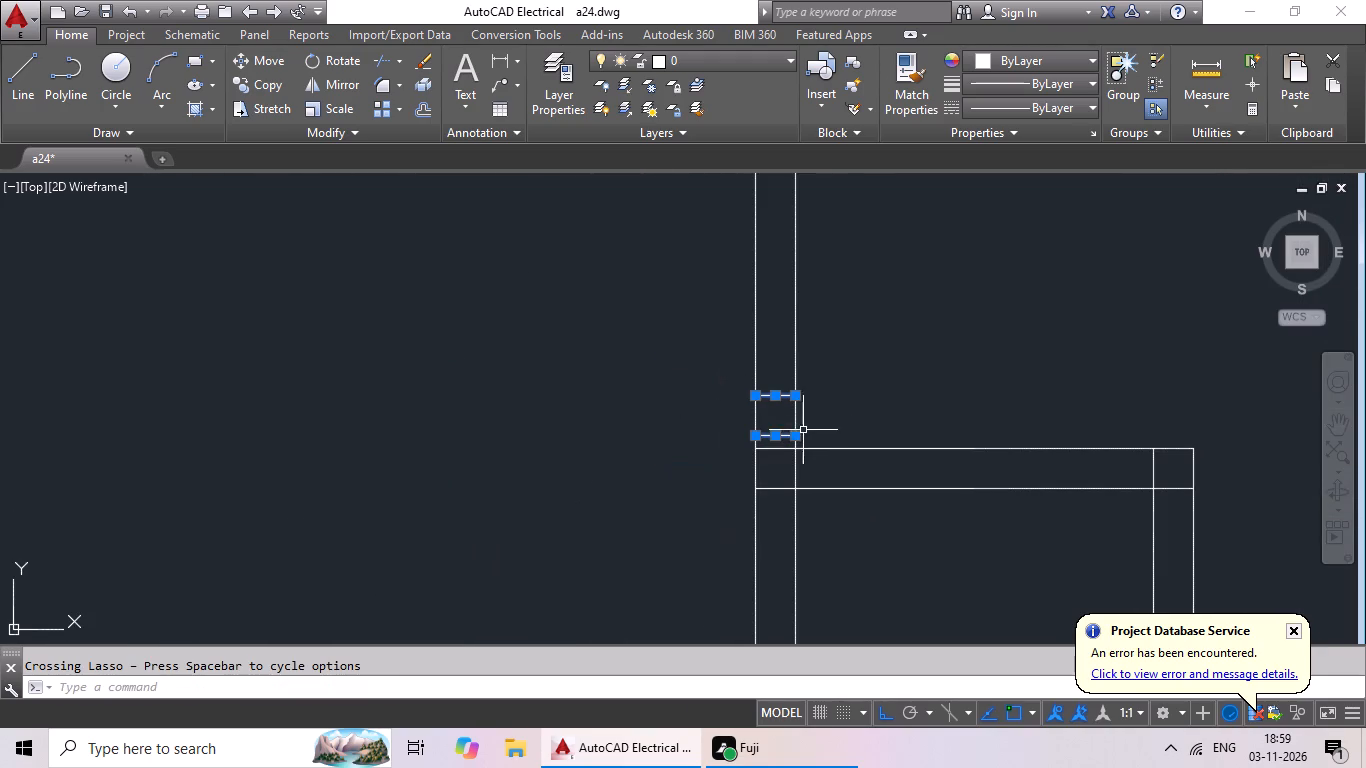
pyautogui.press('Delete')
# Trim the right projection's vertical wall lines above its upper wall and below its lower wall.
pyautogui.scroll(-4, 921, 394)
pyautogui.moveTo(953, 375); pyautogui.dragTo(647, 394, button='middle')
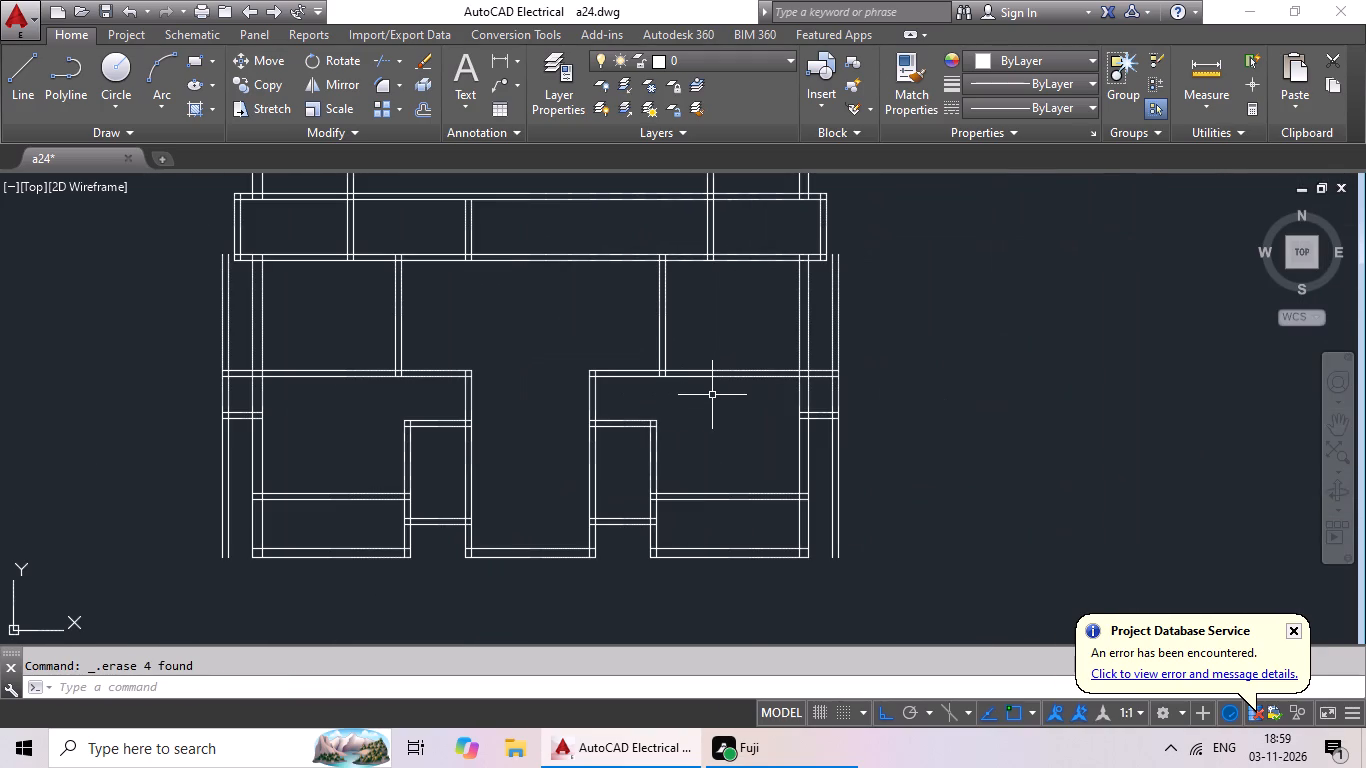
pyautogui.press('Escape')
pyautogui.press('Escape')
pyautogui.write('tr')
pyautogui.press('space')
pyautogui.press('space')
pyautogui.scroll(2, 839, 374)
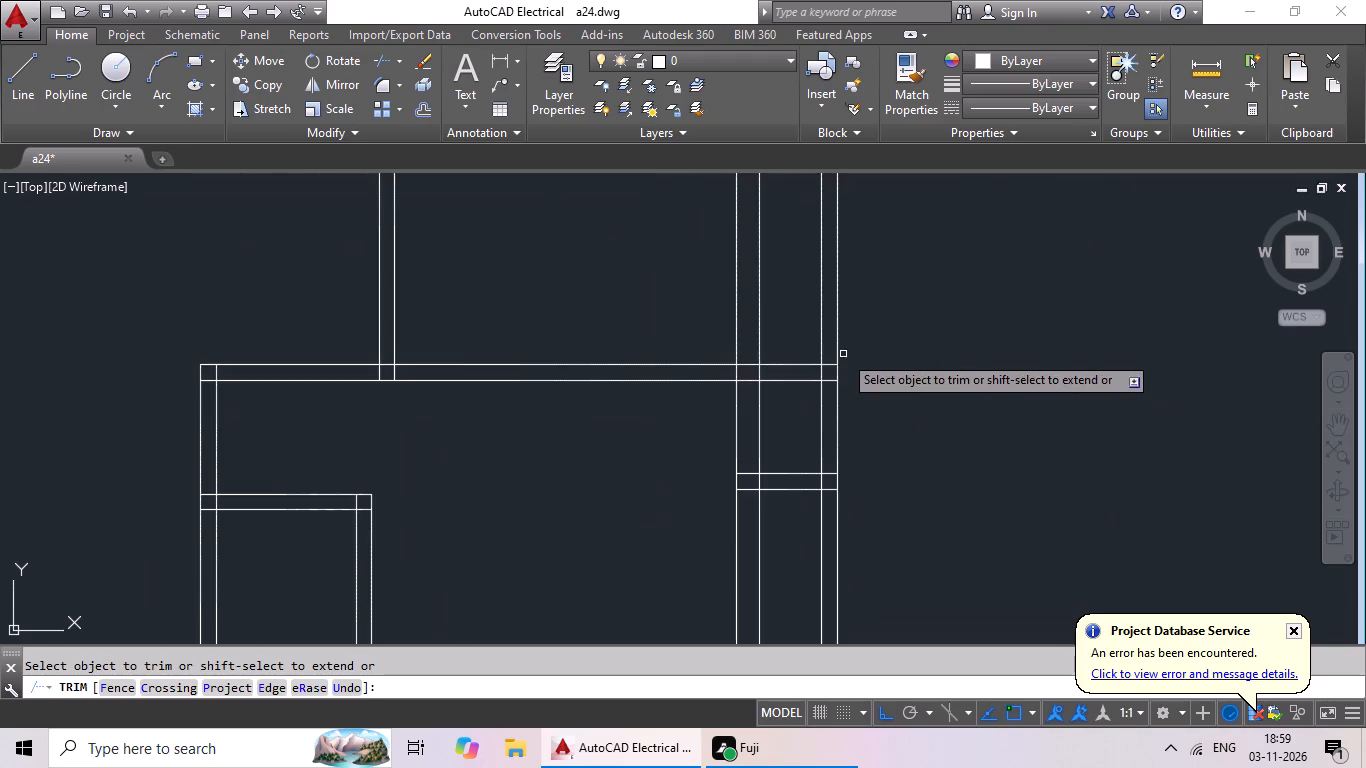
pyautogui.scroll(1, 843, 353)
pyautogui.moveTo(898, 278); pyautogui.dragTo(763, 341)
pyautogui.click(763, 341)
pyautogui.scroll(-3, 795, 303)
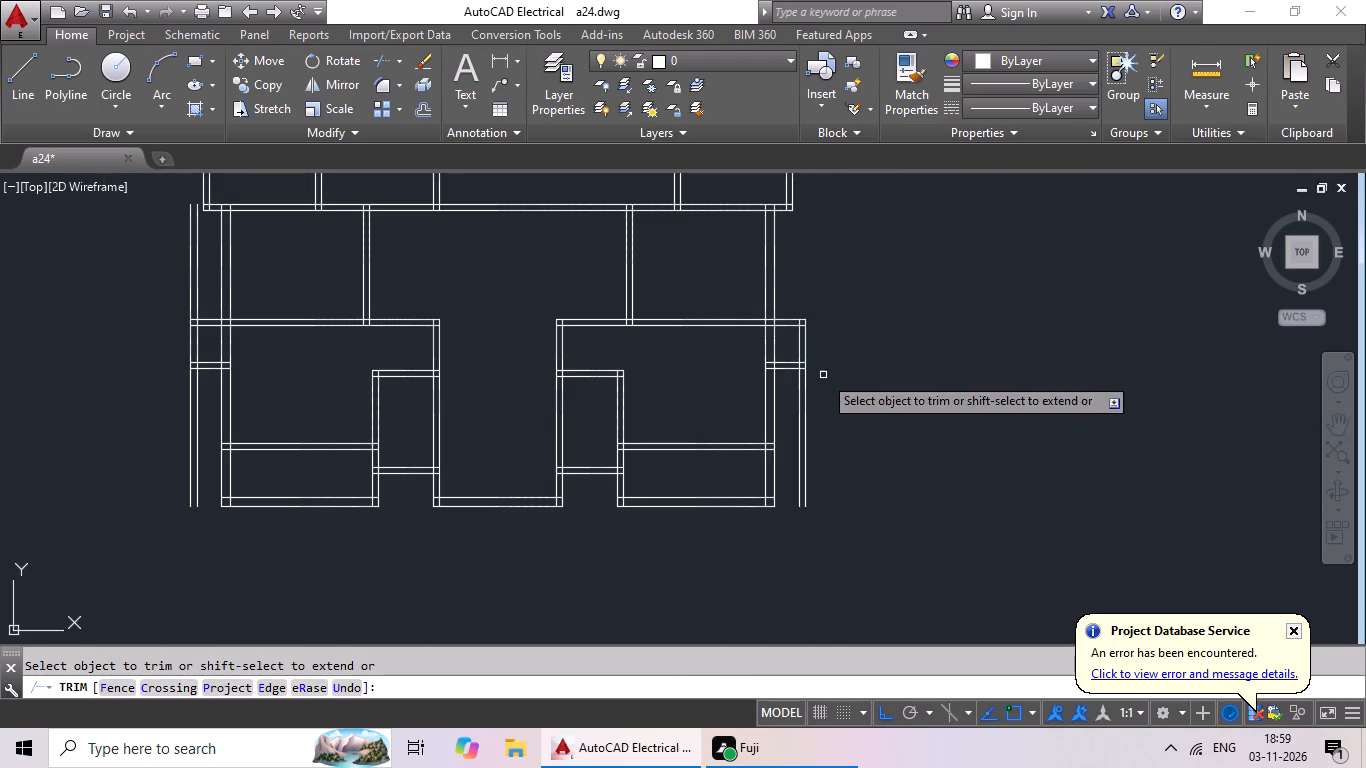
pyautogui.moveTo(823, 374); pyautogui.dragTo(794, 422)
pyautogui.click(794, 422)
pyautogui.moveTo(804, 422); pyautogui.dragTo(813, 417)
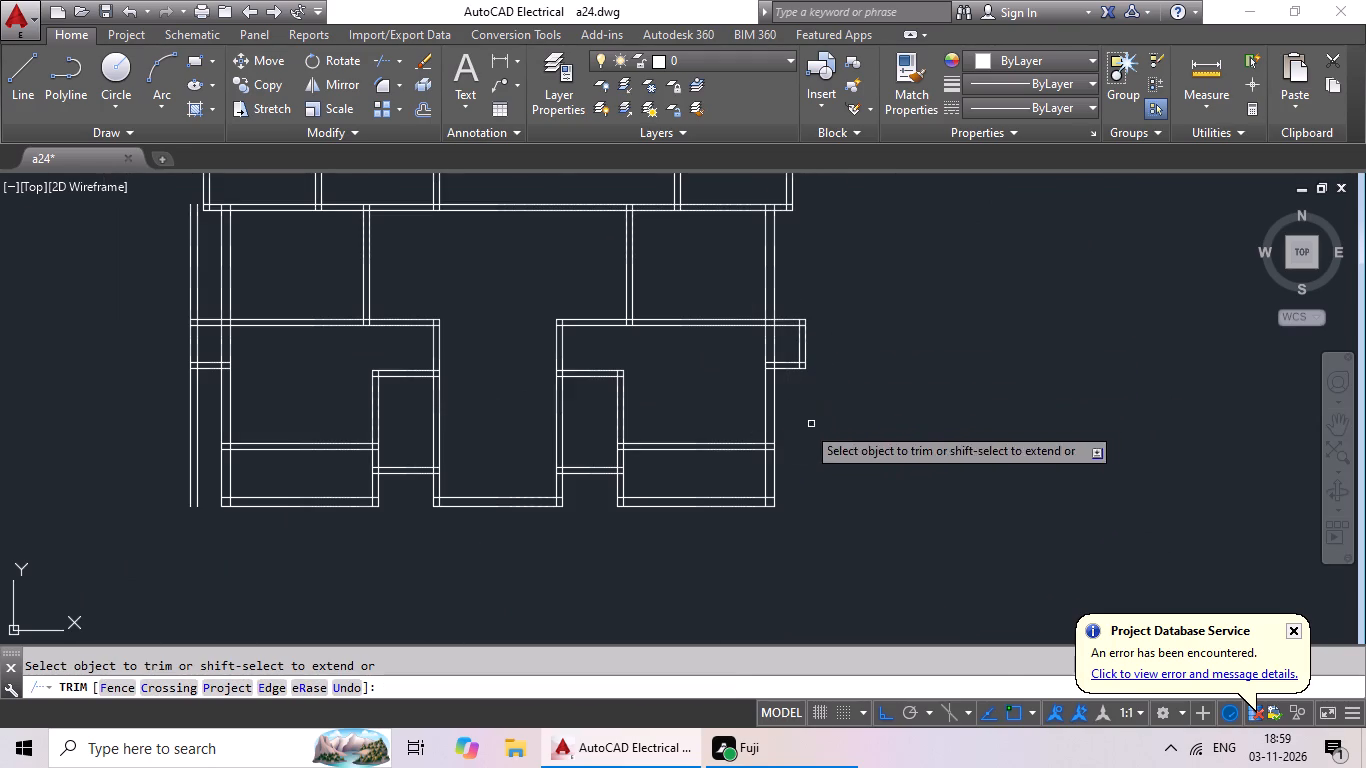
# Trim the left projection's vertical wall lines below its lower wall and above its upper wall.
pyautogui.scroll(3, 203, 390)
pyautogui.moveTo(215, 355); pyautogui.dragTo(108, 494)
pyautogui.click(108, 494)
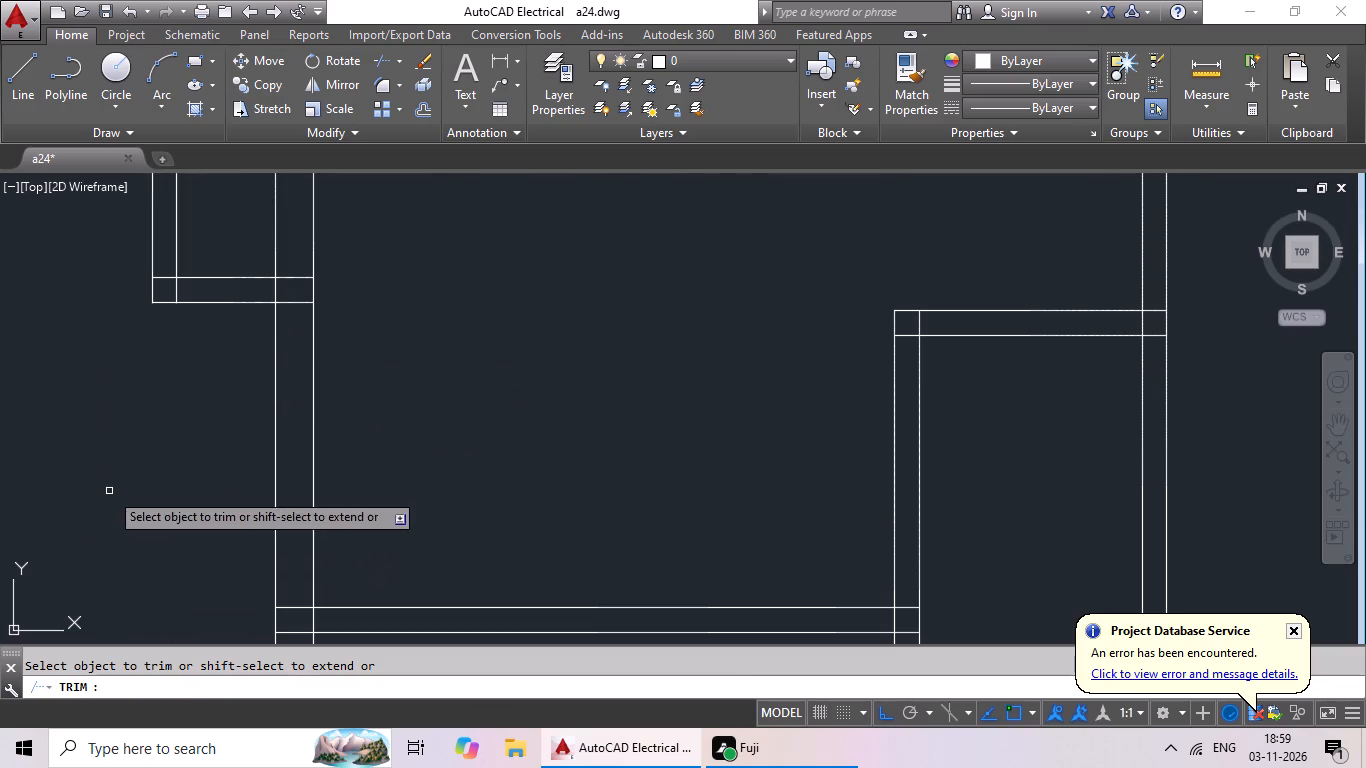
pyautogui.scroll(-3, 120, 475)
pyautogui.scroll(3, 155, 370)
pyautogui.moveTo(152, 350); pyautogui.dragTo(35, 374)
pyautogui.click(35, 375)
# Examine the overall floor plan and the wall layout around the lower rooms and central passage.
pyautogui.scroll(-3, 51, 371)
pyautogui.moveTo(156, 433); pyautogui.dragTo(248, 400, button='middle')
pyautogui.scroll(-2, 255, 402)
pyautogui.moveTo(255, 402); pyautogui.dragTo(292, 396, button='middle')
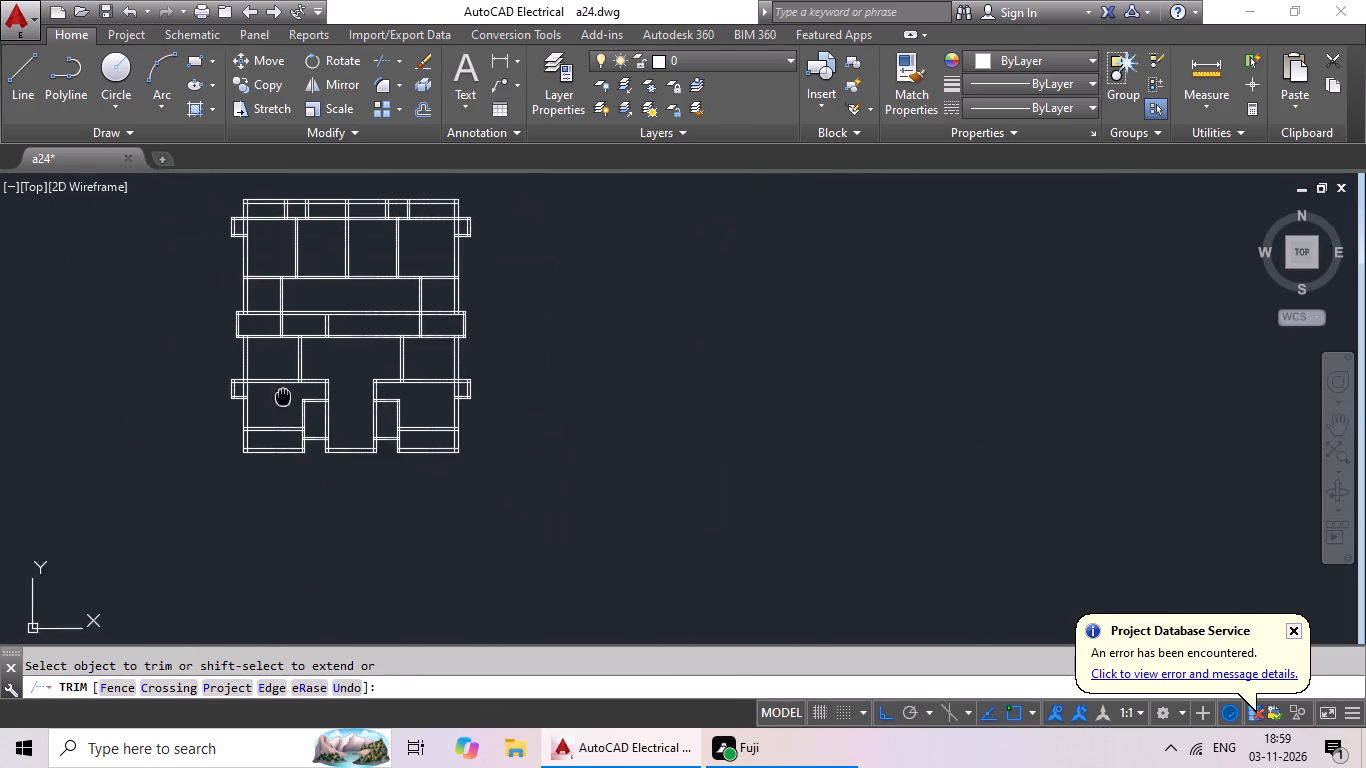
pyautogui.moveTo(292, 396); pyautogui.dragTo(348, 383, button='middle')
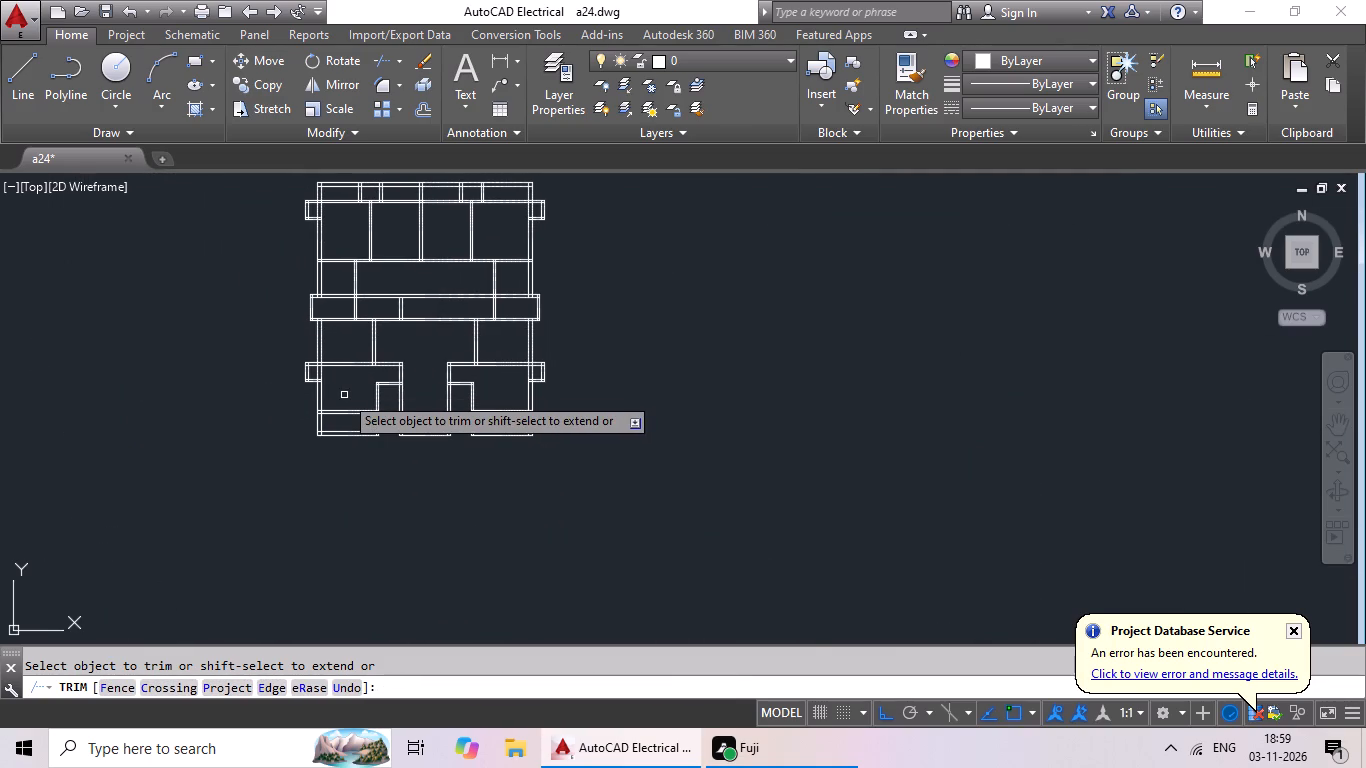
pyautogui.scroll(-3, 344, 395)
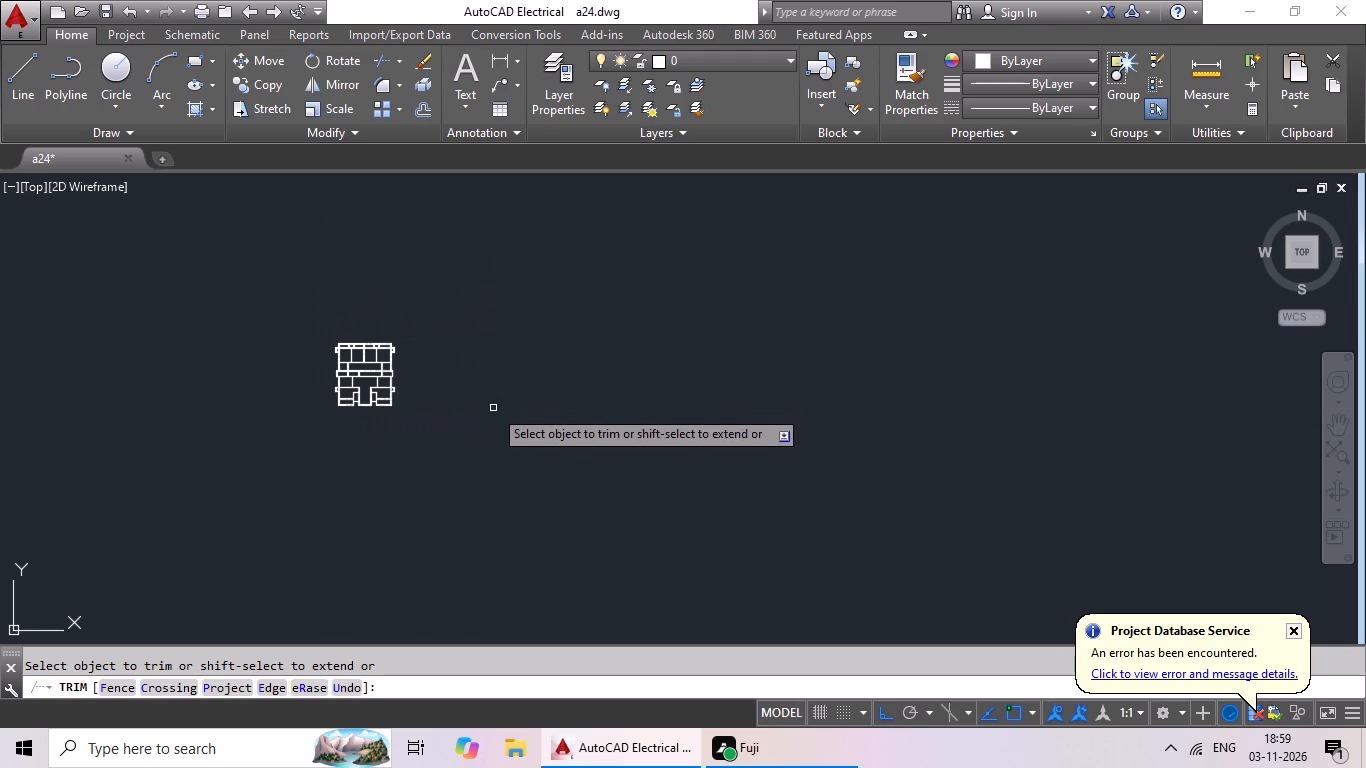
pyautogui.scroll(4, 348, 417)
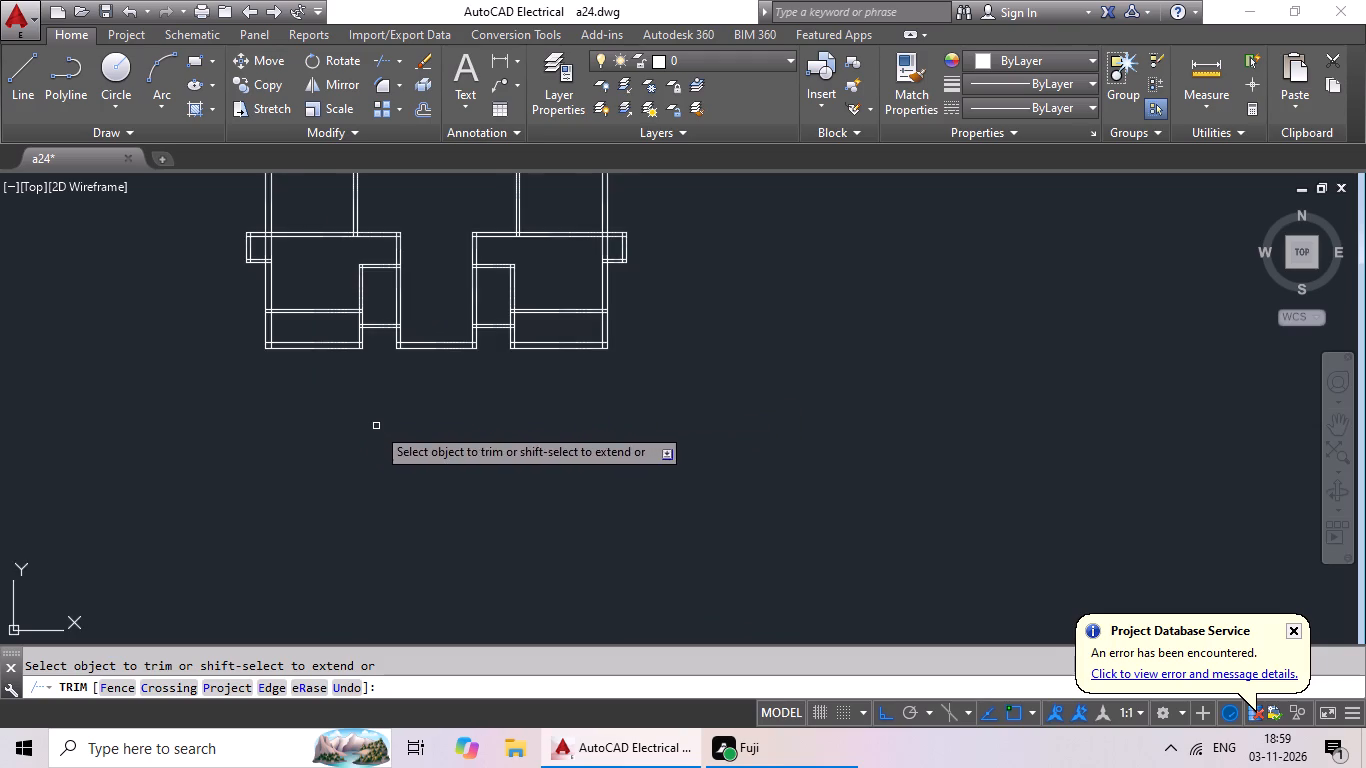
pyautogui.moveTo(377, 426); pyautogui.dragTo(568, 476, button='middle')
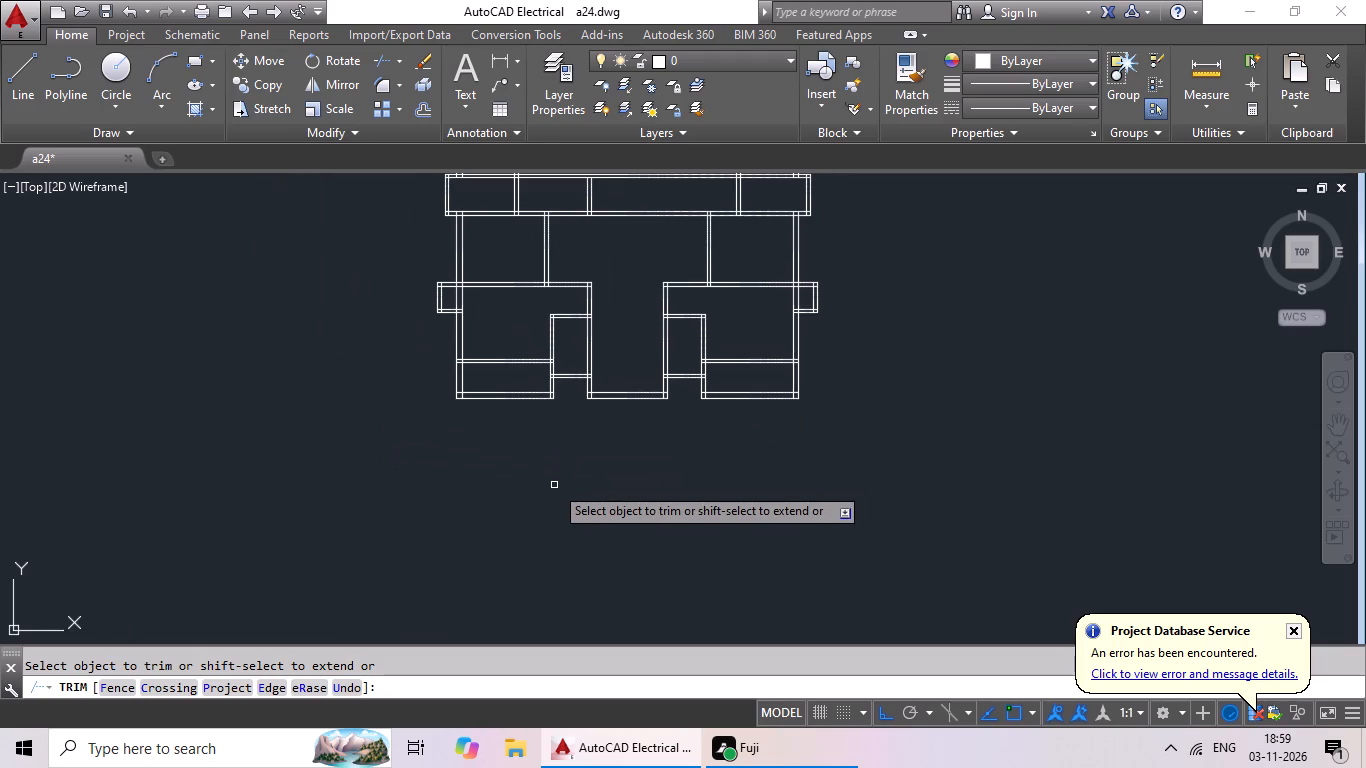
pyautogui.moveTo(591, 459); pyautogui.dragTo(428, 521, button='middle')
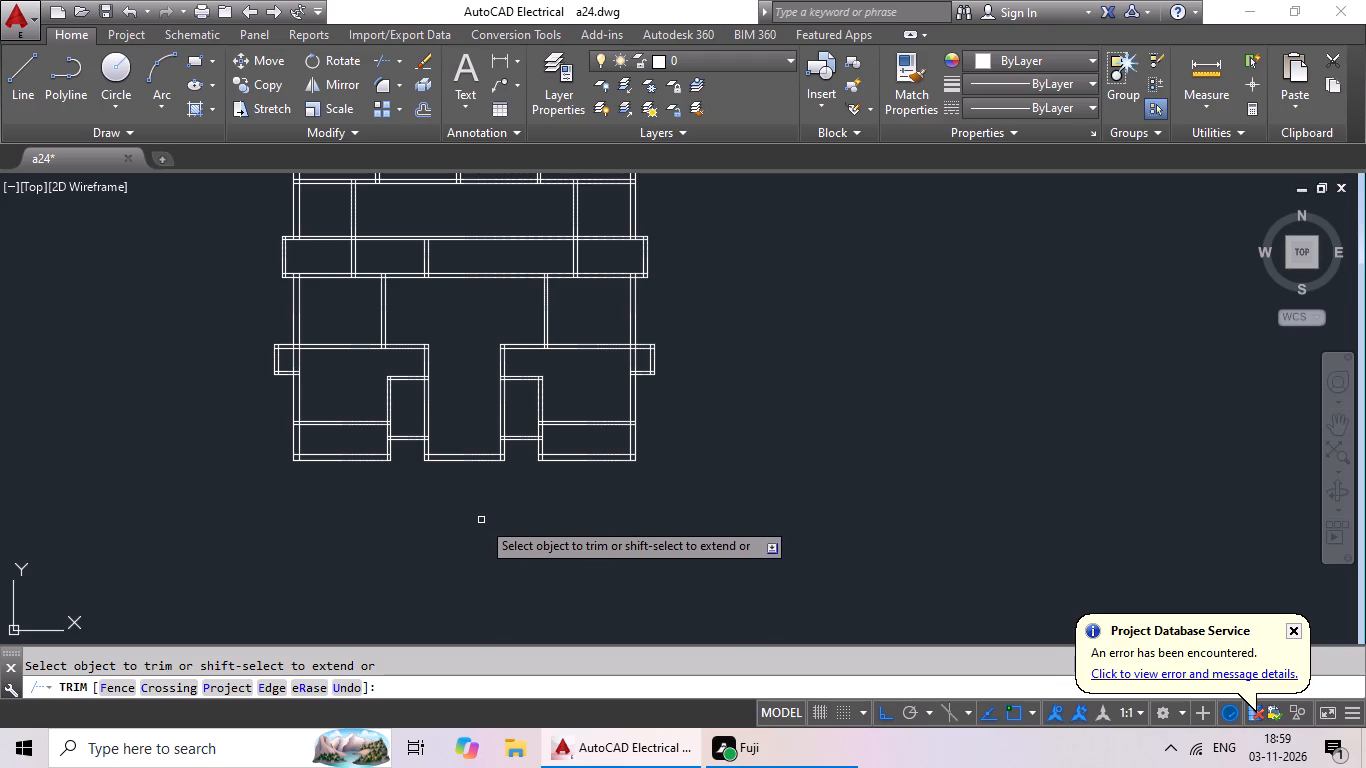
pyautogui.moveTo(528, 486); pyautogui.dragTo(651, 432, button='middle')
pyautogui.scroll(1, 573, 444)
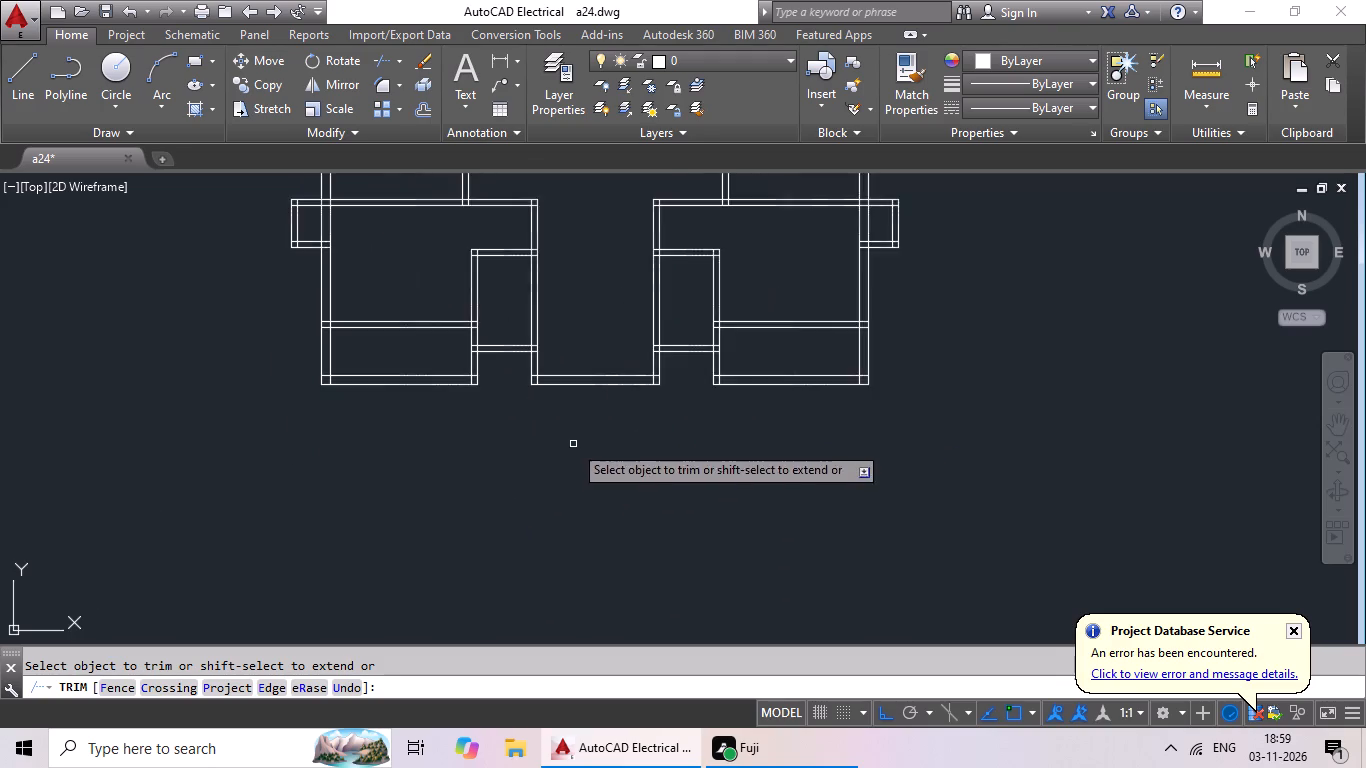
pyautogui.moveTo(577, 453); pyautogui.dragTo(551, 597, button='middle')
pyautogui.scroll(-2, 582, 551)
pyautogui.press('Escape')
pyautogui.press('Escape')
pyautogui.scroll(1, 589, 565)
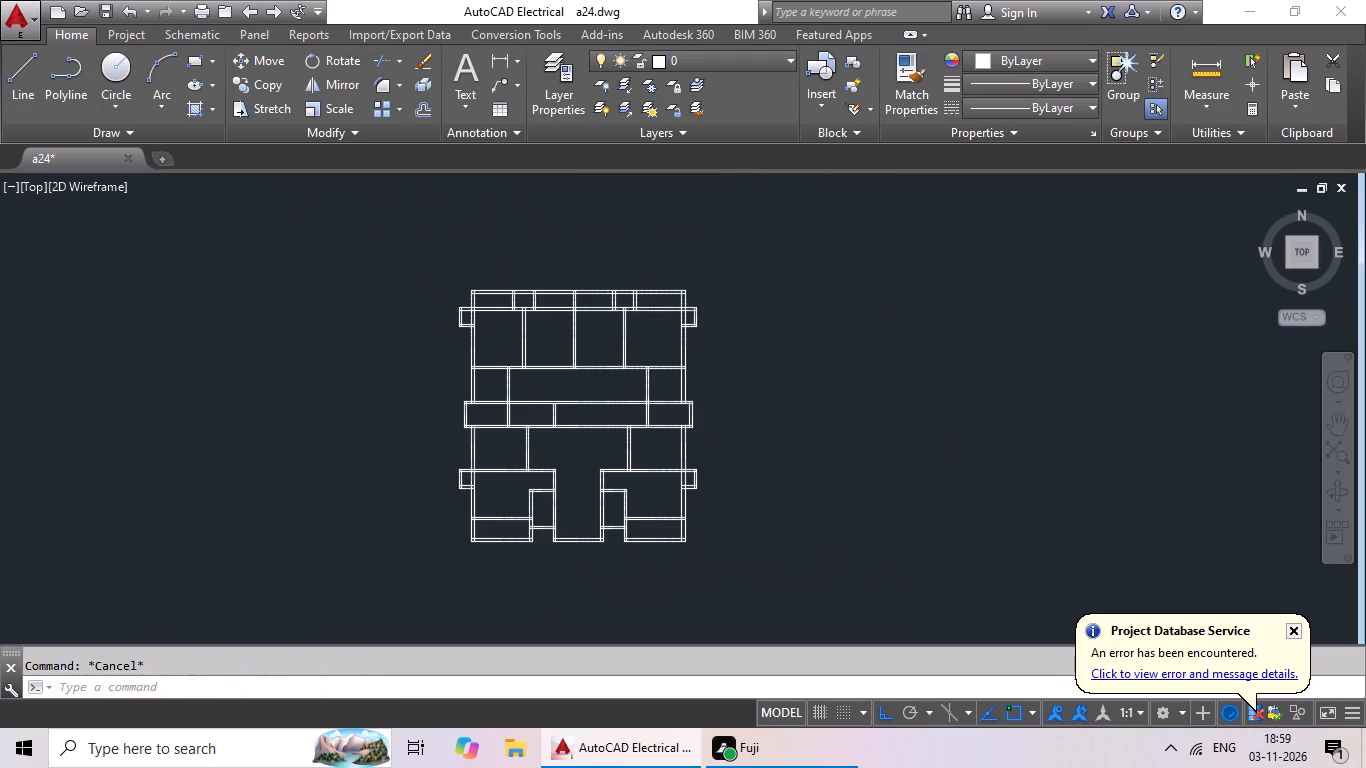
pyautogui.moveTo(595, 590); pyautogui.dragTo(596, 614, button='middle')
pyautogui.scroll(-1, 596, 605)
pyautogui.moveTo(596, 604); pyautogui.dragTo(620, 554, button='middle')
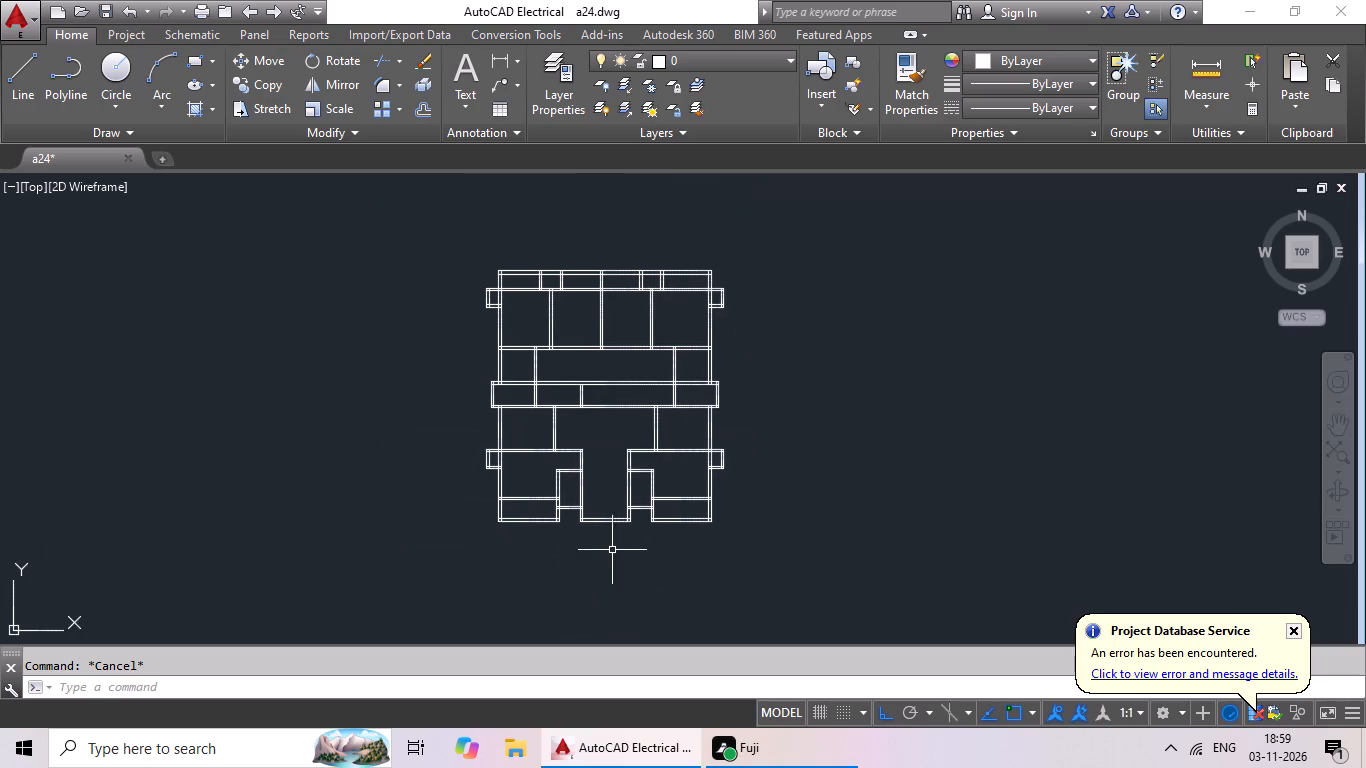
pyautogui.press('Escape')
pyautogui.press('Escape')
pyautogui.scroll(2, 576, 562)
pyautogui.moveTo(588, 559); pyautogui.dragTo(515, 602, button='middle')
pyautogui.press('Escape')
pyautogui.press('Escape')
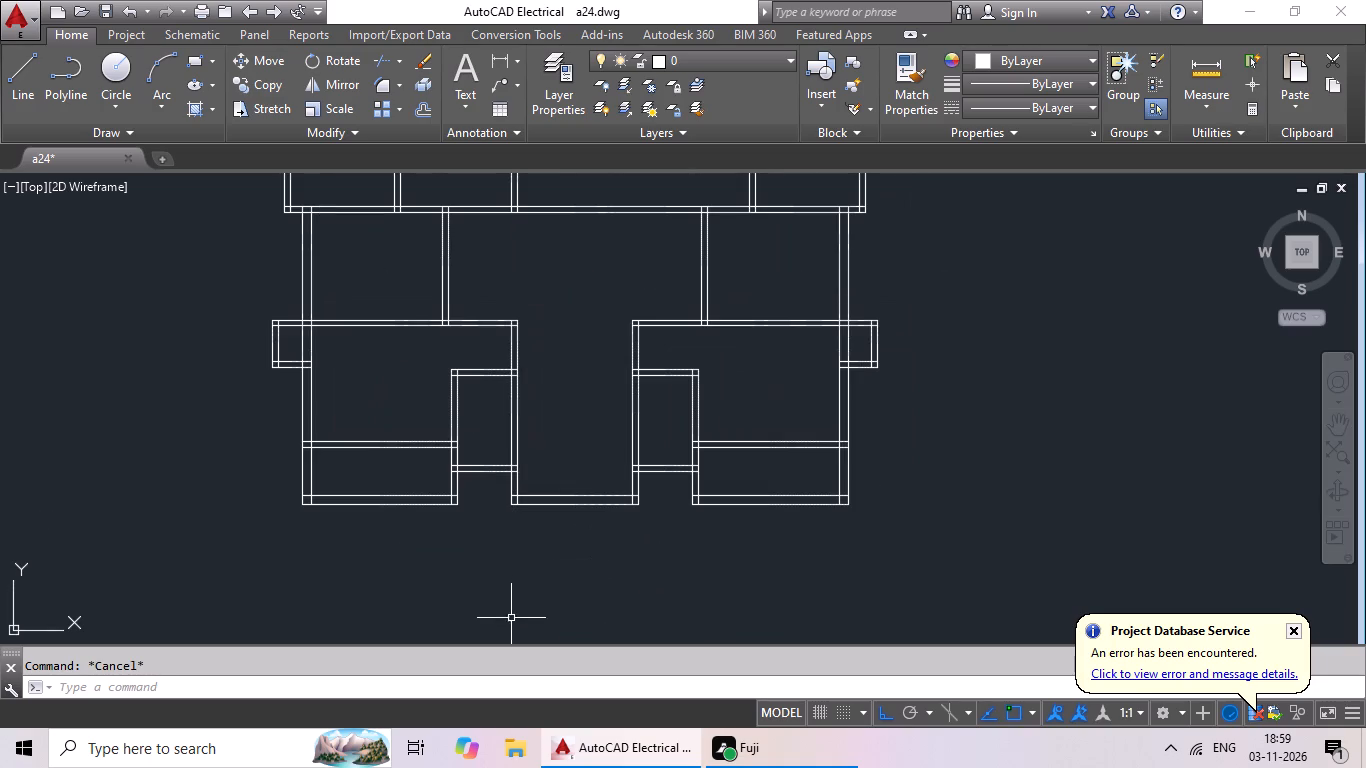
pyautogui.press('Escape')
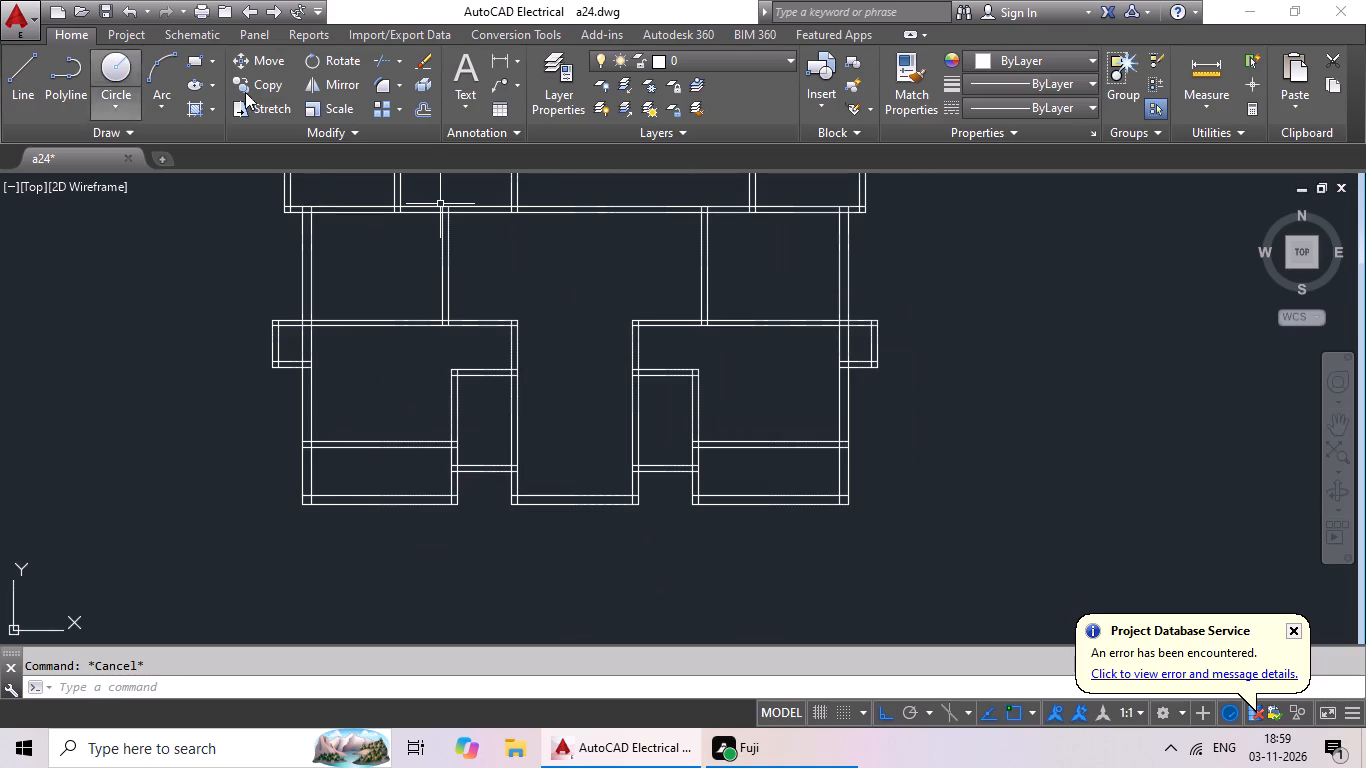
# Measure the clear width of the lower central passage between its side walls with a linear dimension.
pyautogui.click(499, 55)
pyautogui.scroll(1, 574, 446)
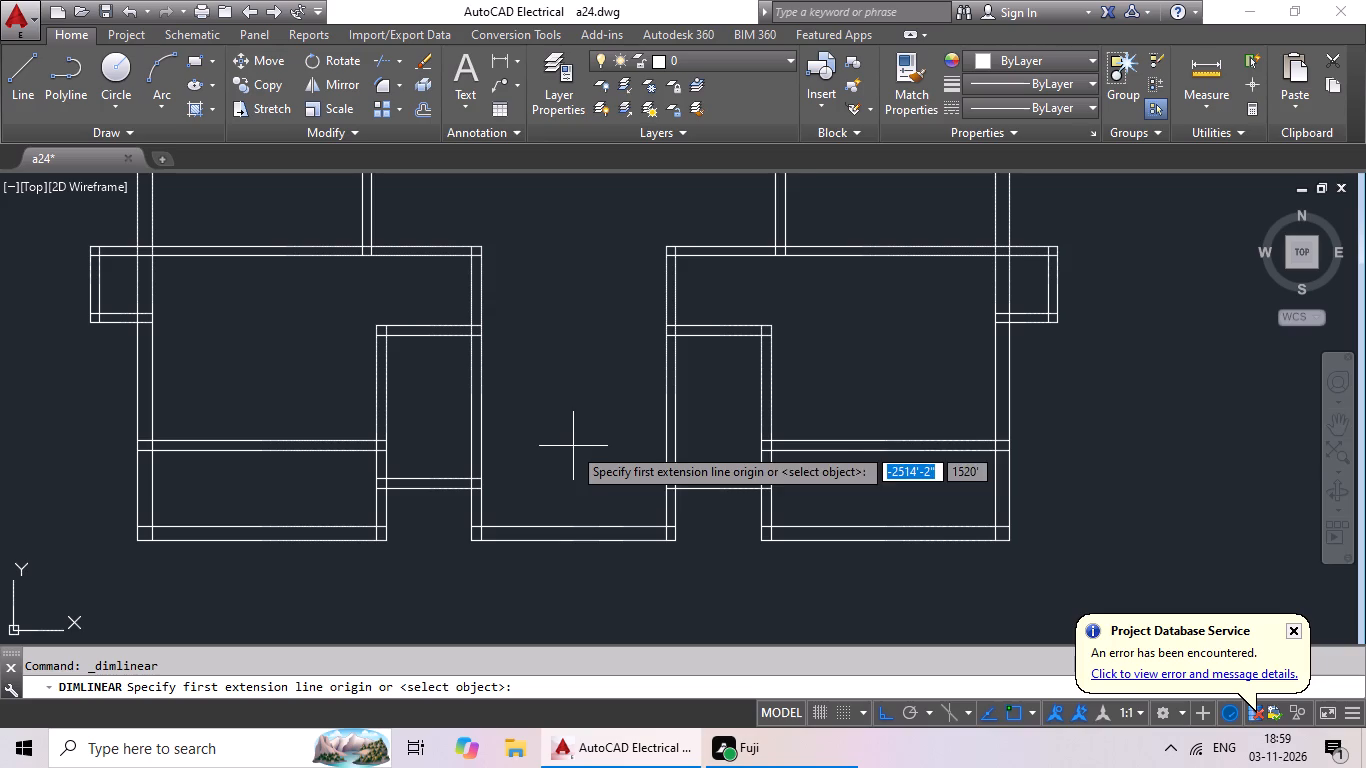
pyautogui.click(480, 444)
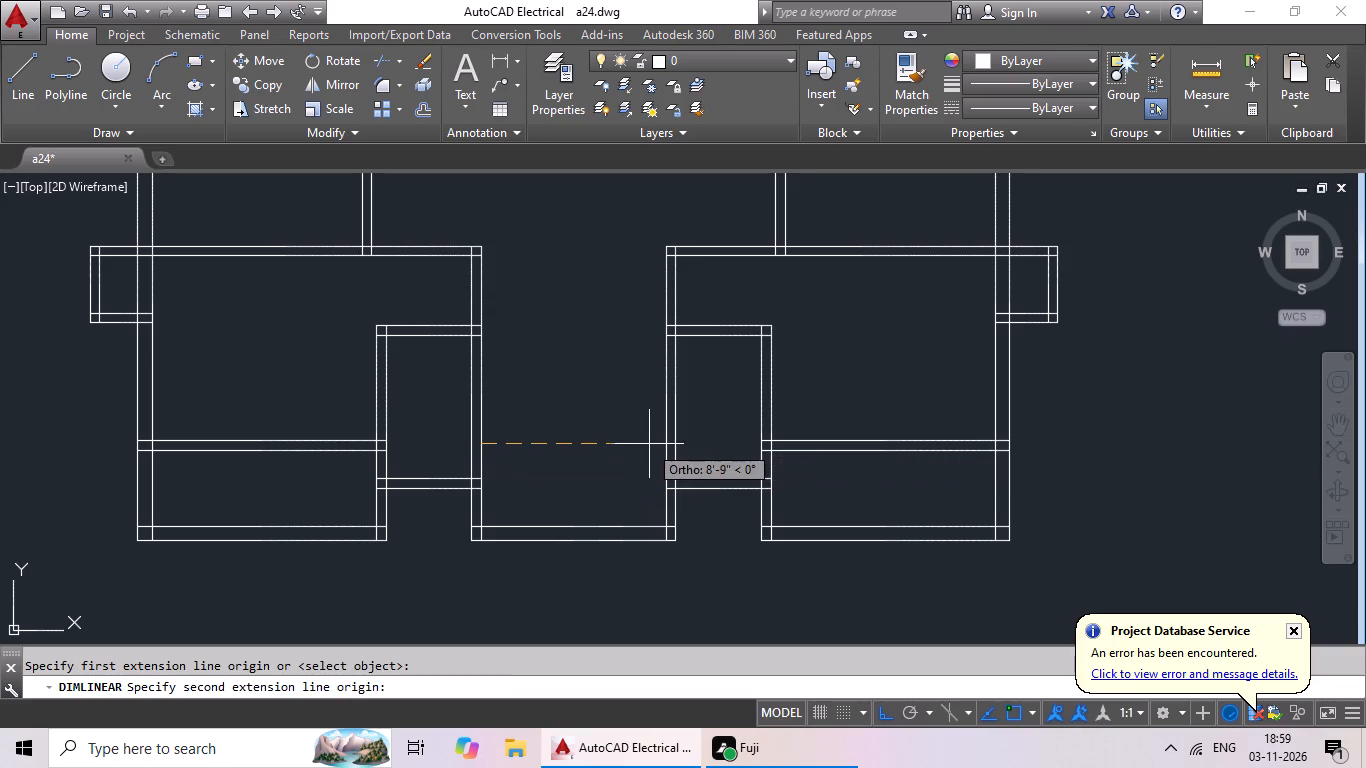
pyautogui.click(668, 444)
pyautogui.scroll(2, 674, 407)
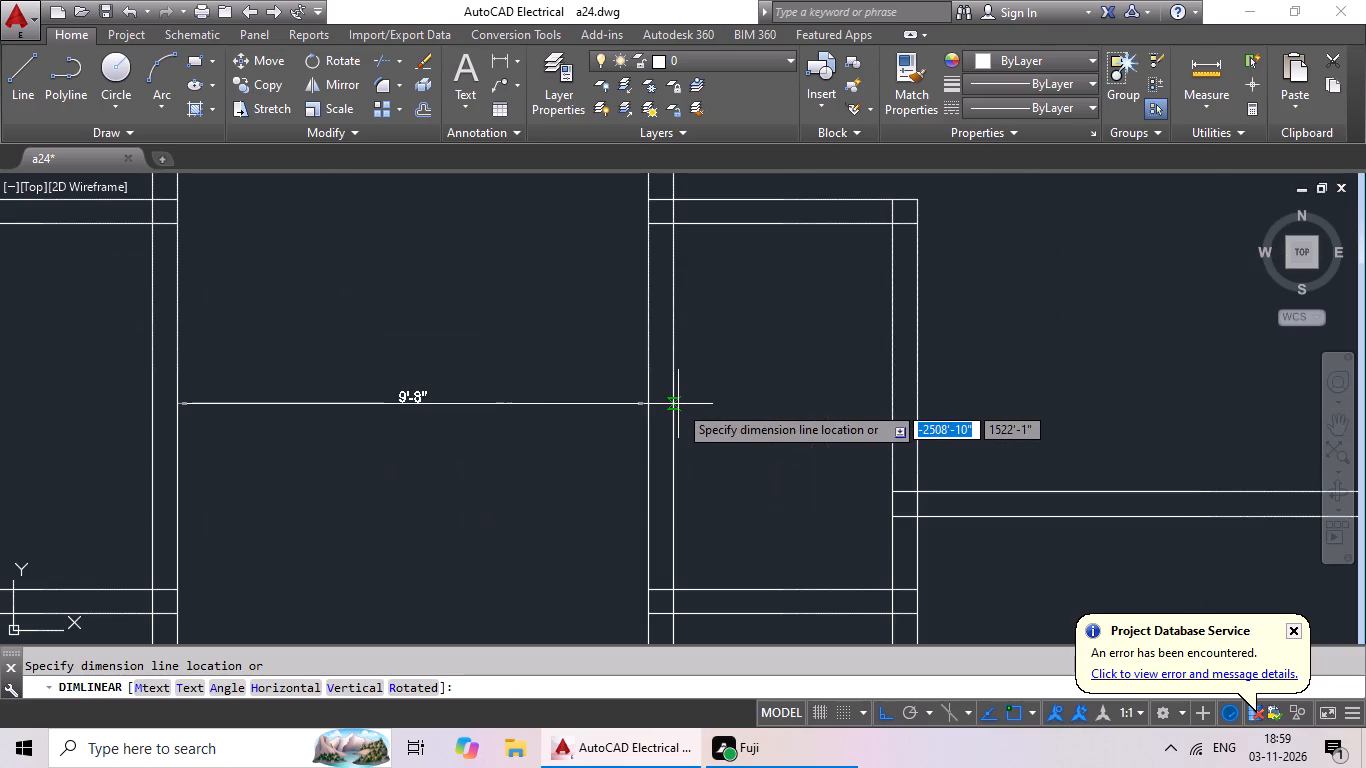
pyautogui.scroll(-2, 668, 394)
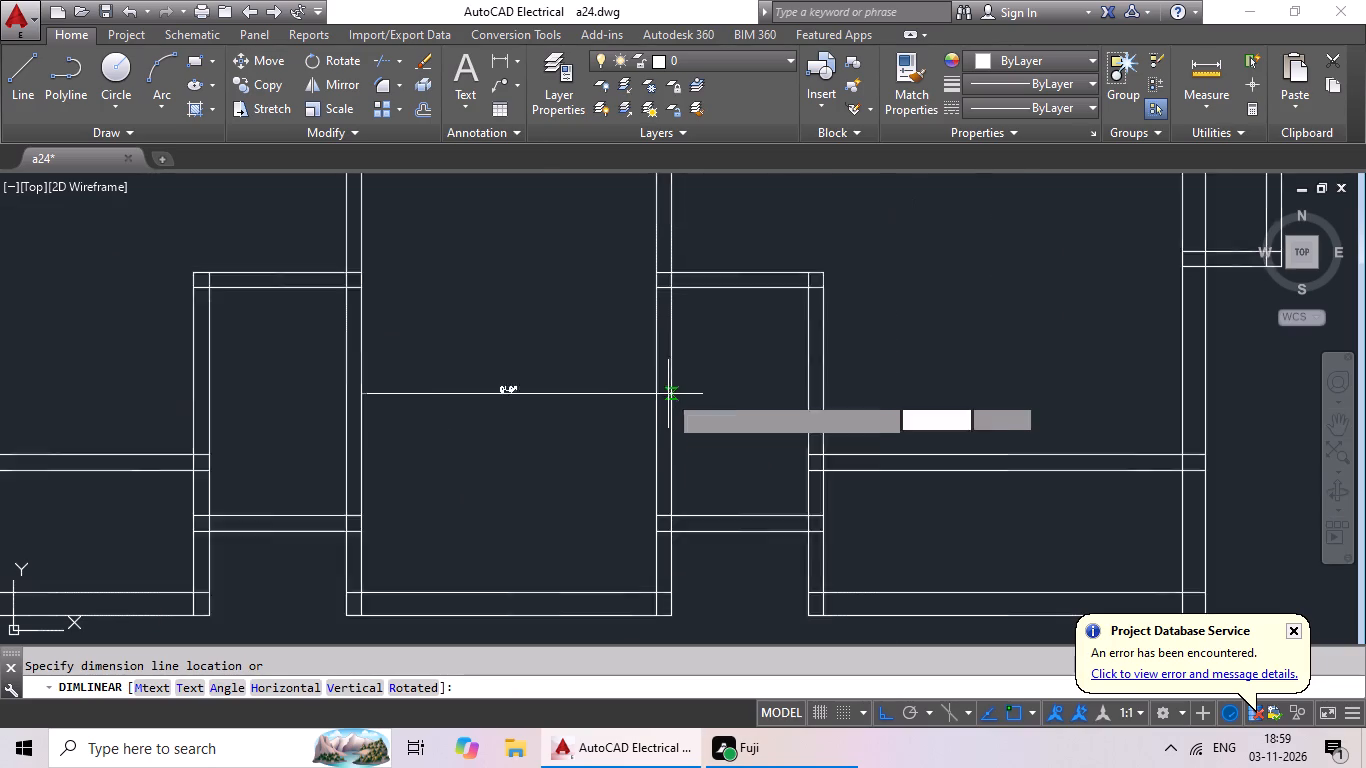
pyautogui.scroll(-1, 668, 394)
pyautogui.press('Escape')
pyautogui.press('Escape')
# Offset the inner line of the central passage's bottom wall 3' upward.
pyautogui.scroll(-2, 644, 420)
pyautogui.moveTo(655, 498); pyautogui.dragTo(571, 501, button='middle')
pyautogui.scroll(2, 511, 487)
pyautogui.moveTo(520, 485); pyautogui.dragTo(409, 675, button='middle')
pyautogui.moveTo(445, 626); pyautogui.dragTo(491, 583, button='middle')
pyautogui.press('Escape')
pyautogui.press('Escape')
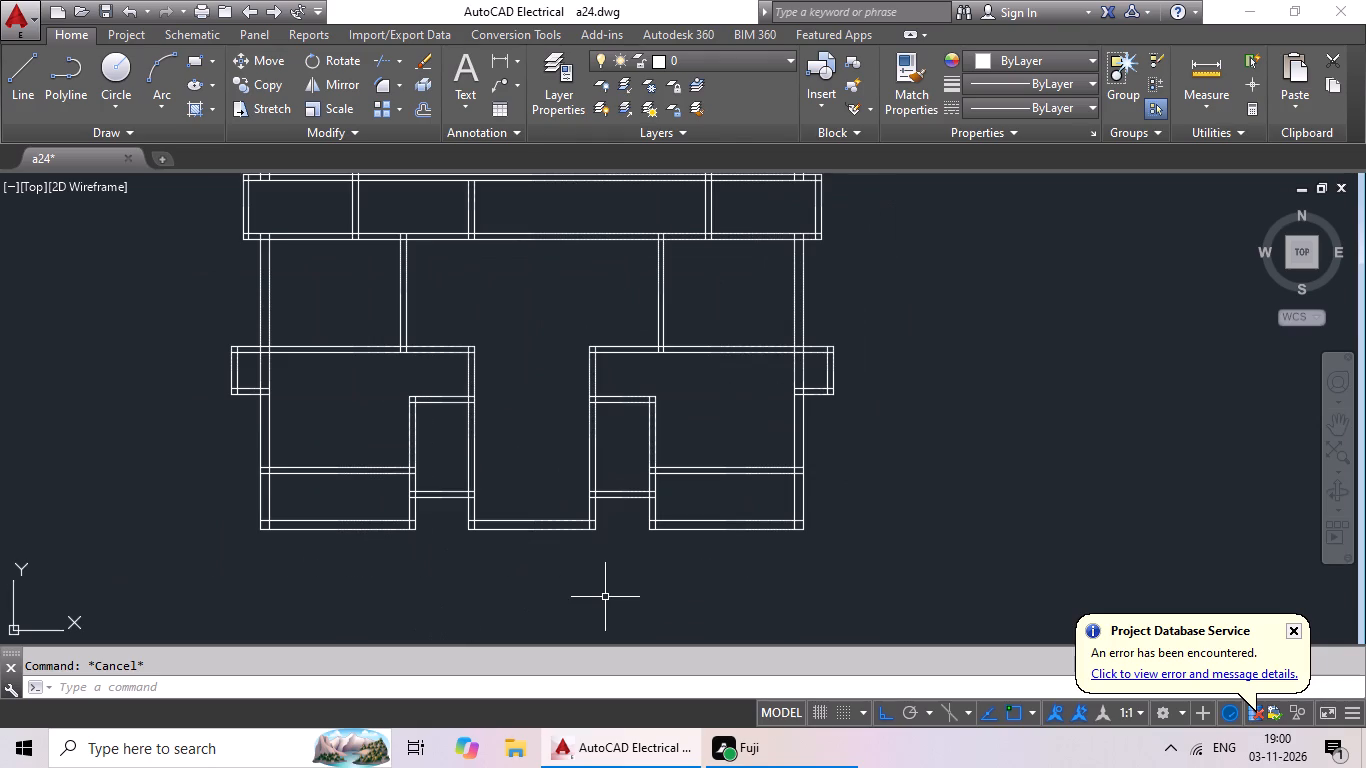
pyautogui.press('o')
pyautogui.press('Return')
pyautogui.write("3'")
pyautogui.press('Return')
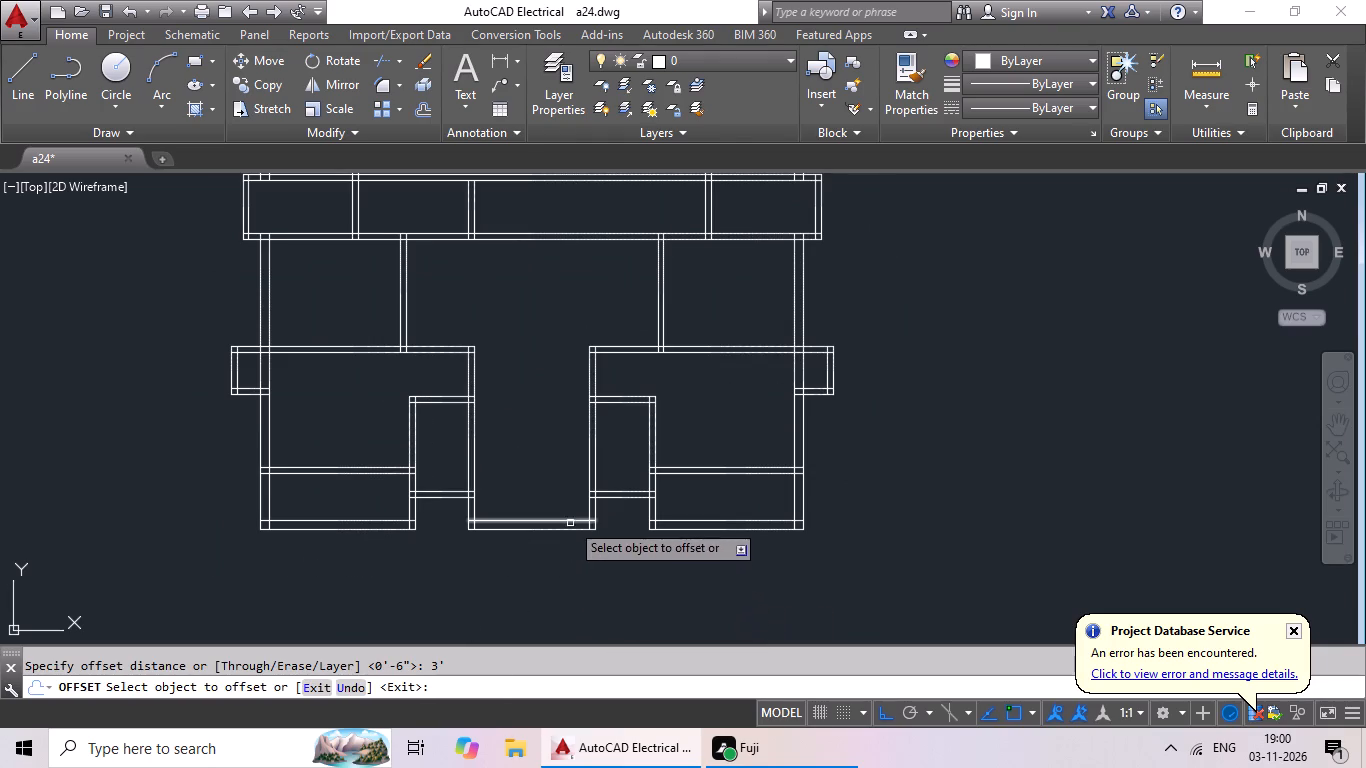
pyautogui.moveTo(570, 521); pyautogui.dragTo(576, 490)
pyautogui.click(582, 436)
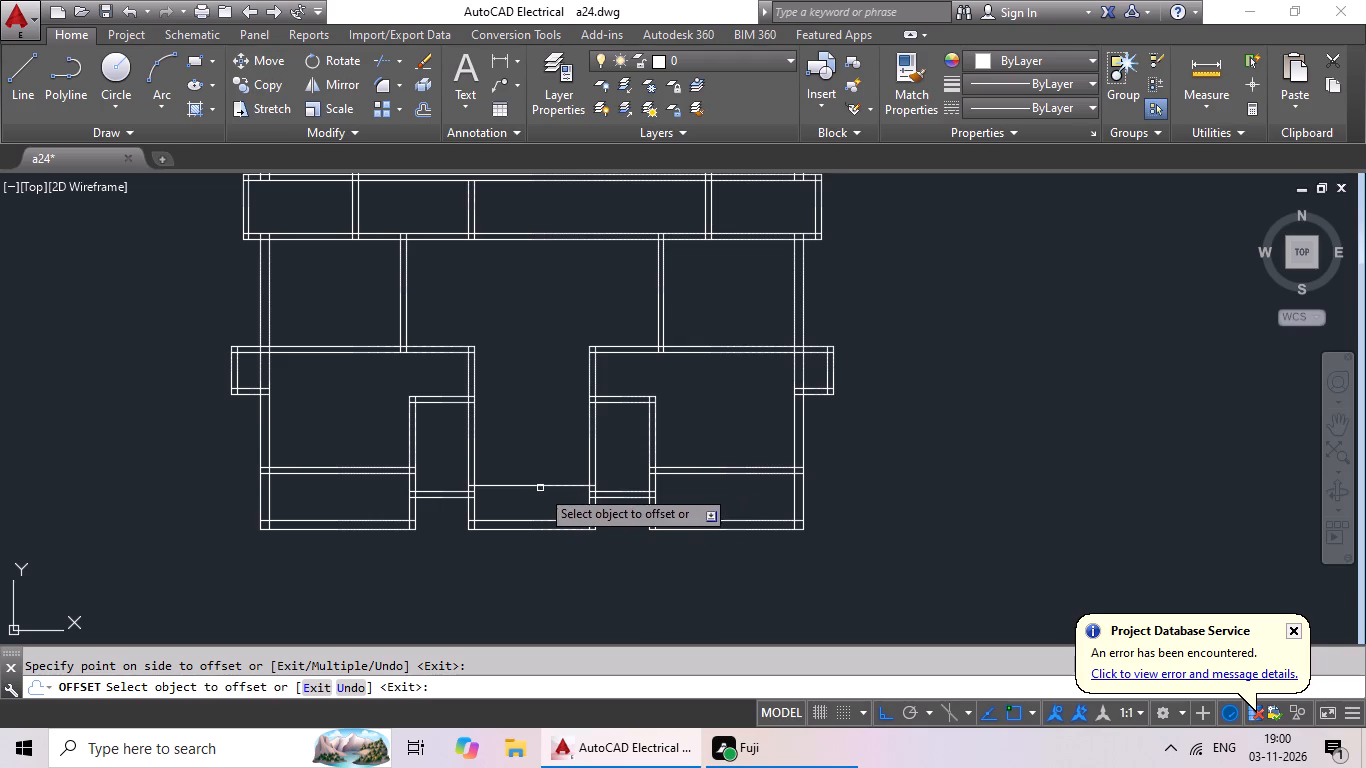
pyautogui.scroll(2, 519, 505)
pyautogui.moveTo(539, 490); pyautogui.dragTo(525, 528, button='middle')
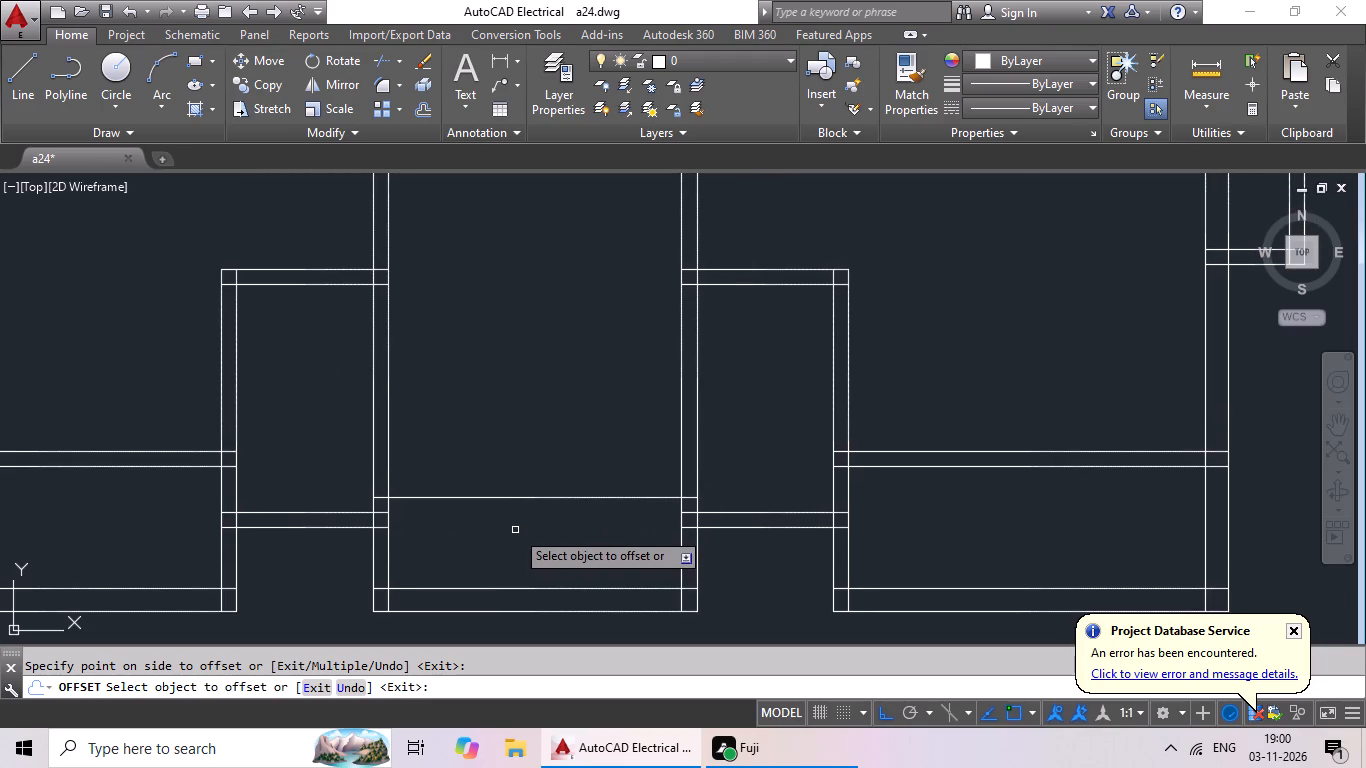
pyautogui.scroll(2, 515, 530)
pyautogui.scroll(-2, 515, 530)
pyautogui.press('Escape')
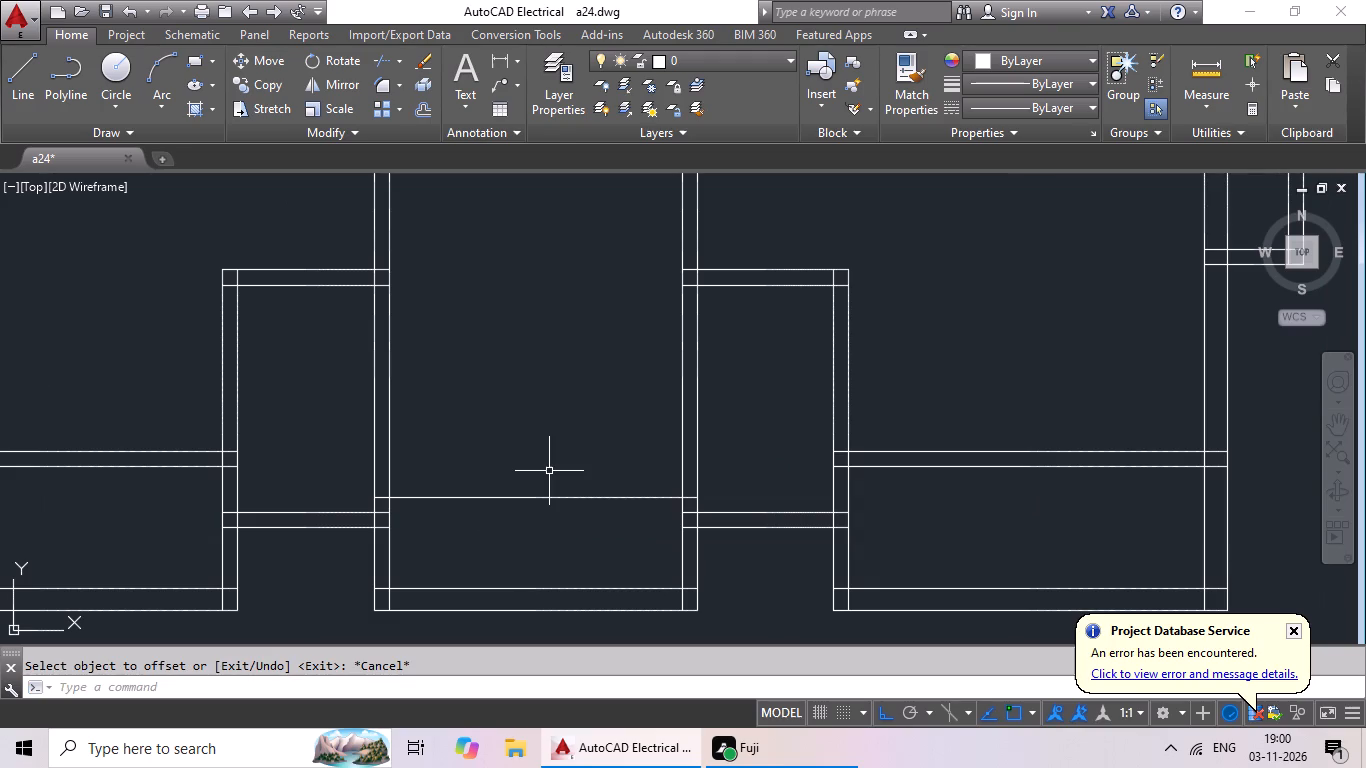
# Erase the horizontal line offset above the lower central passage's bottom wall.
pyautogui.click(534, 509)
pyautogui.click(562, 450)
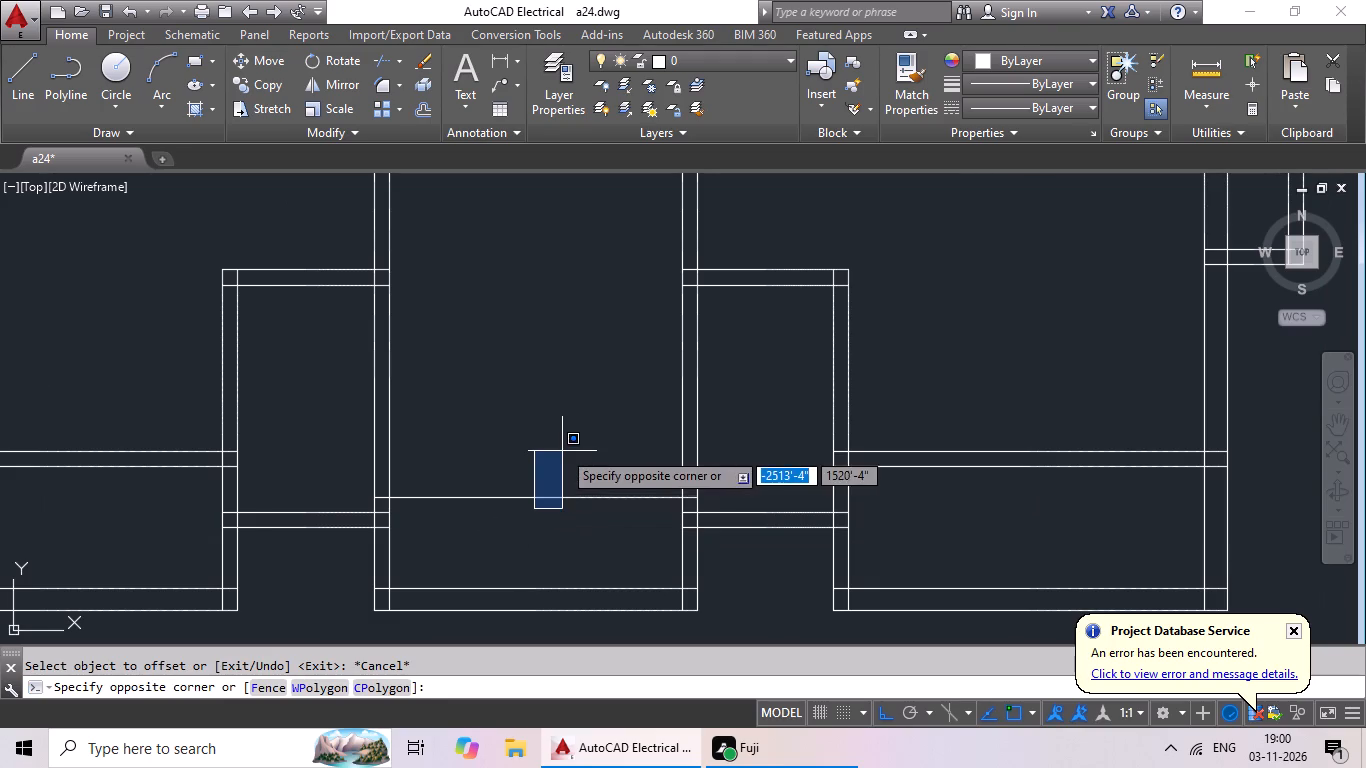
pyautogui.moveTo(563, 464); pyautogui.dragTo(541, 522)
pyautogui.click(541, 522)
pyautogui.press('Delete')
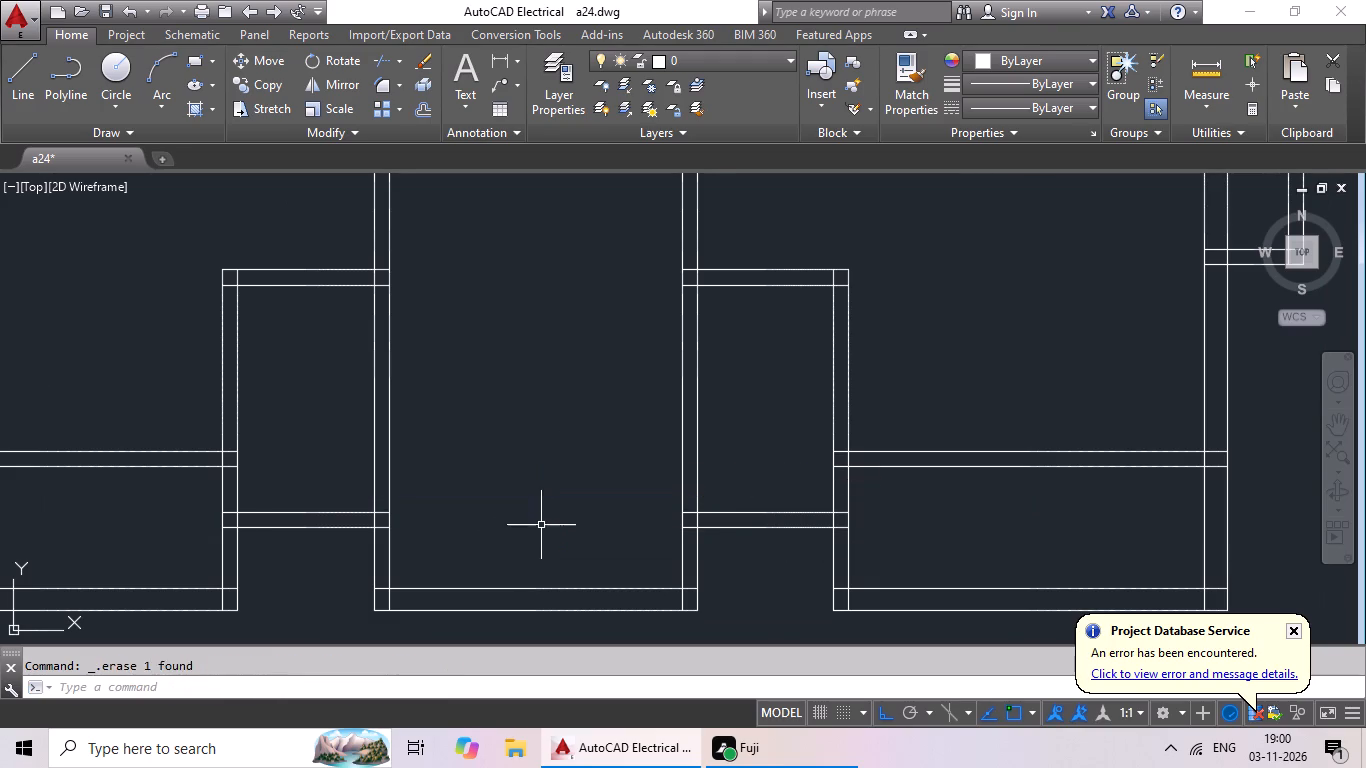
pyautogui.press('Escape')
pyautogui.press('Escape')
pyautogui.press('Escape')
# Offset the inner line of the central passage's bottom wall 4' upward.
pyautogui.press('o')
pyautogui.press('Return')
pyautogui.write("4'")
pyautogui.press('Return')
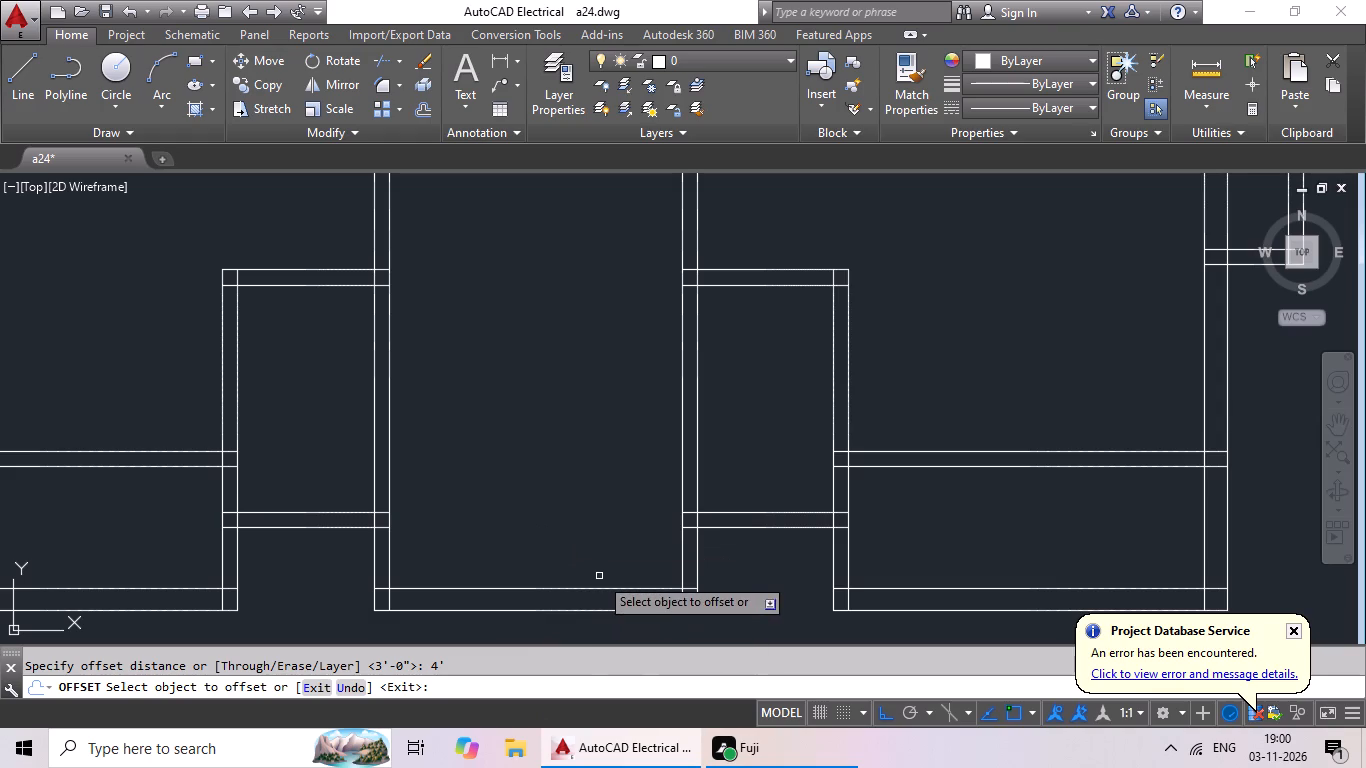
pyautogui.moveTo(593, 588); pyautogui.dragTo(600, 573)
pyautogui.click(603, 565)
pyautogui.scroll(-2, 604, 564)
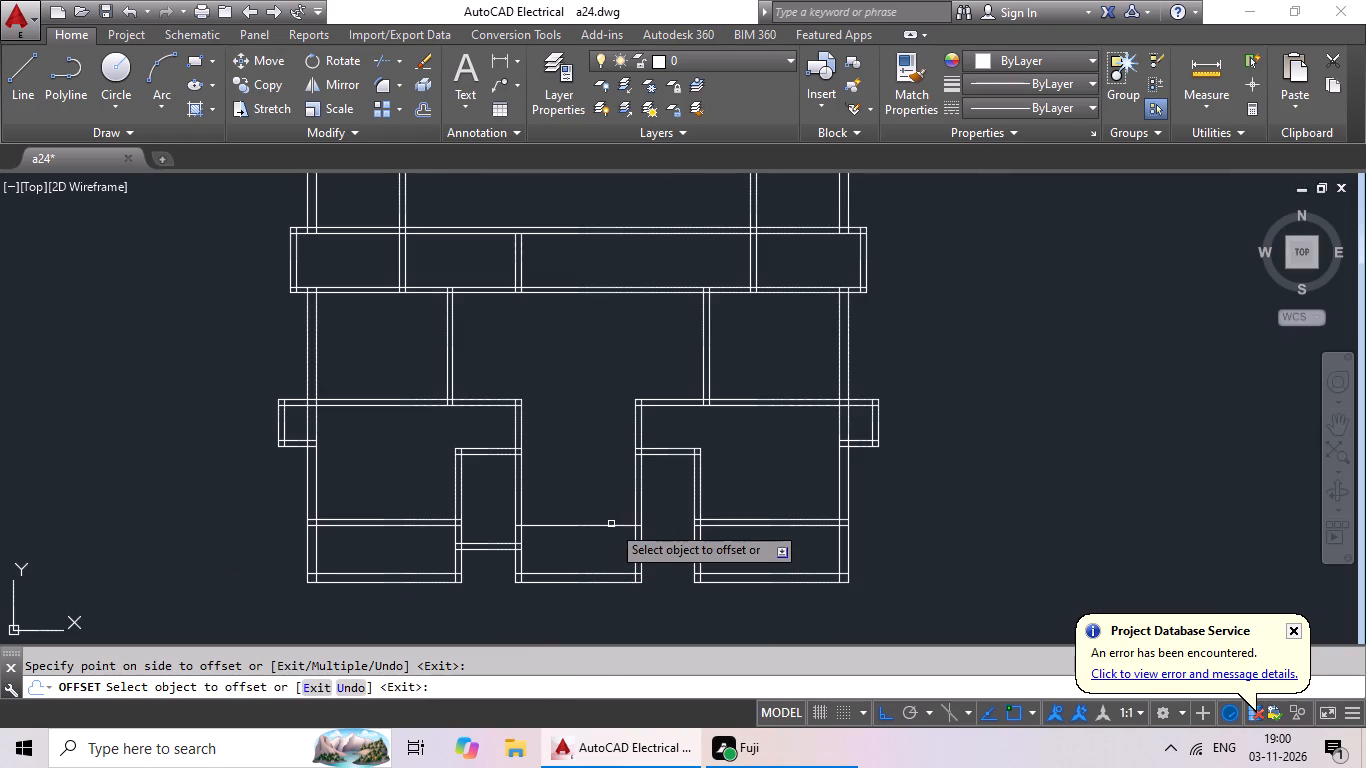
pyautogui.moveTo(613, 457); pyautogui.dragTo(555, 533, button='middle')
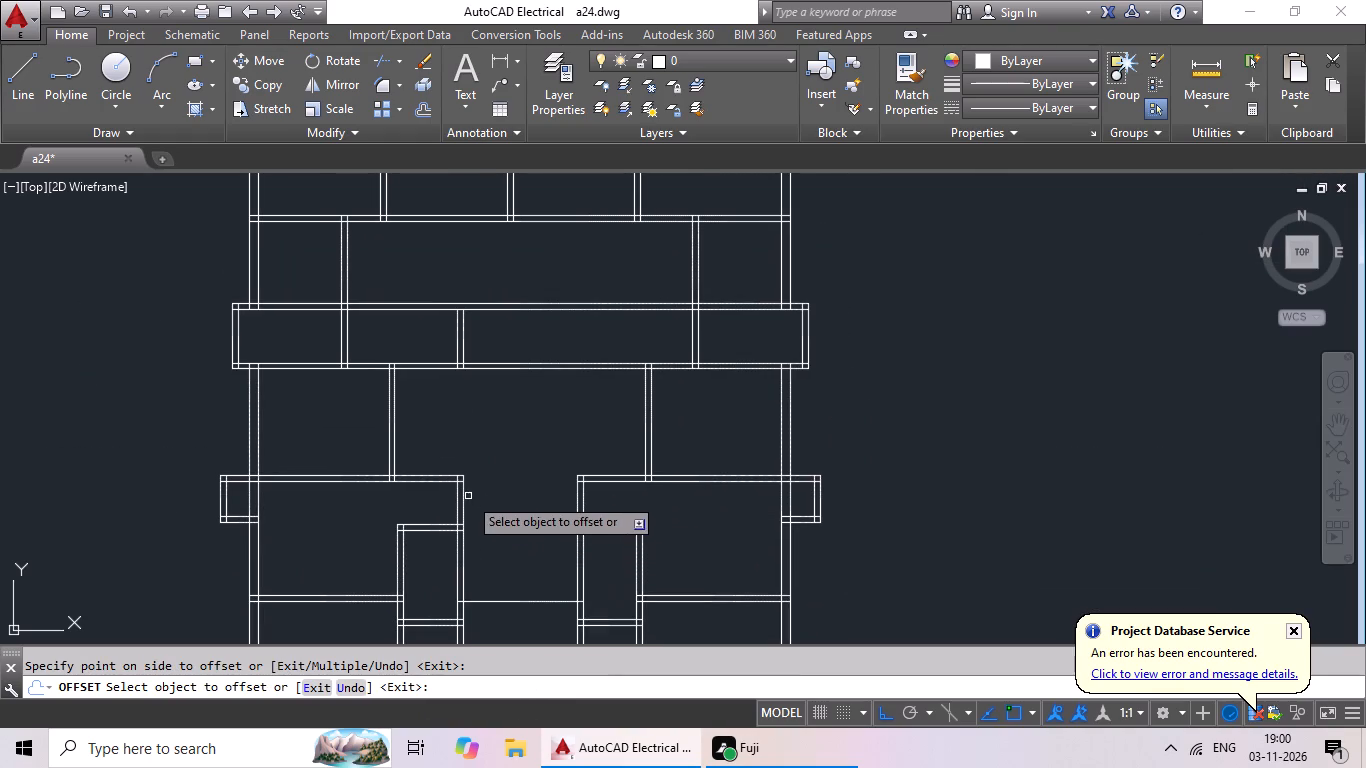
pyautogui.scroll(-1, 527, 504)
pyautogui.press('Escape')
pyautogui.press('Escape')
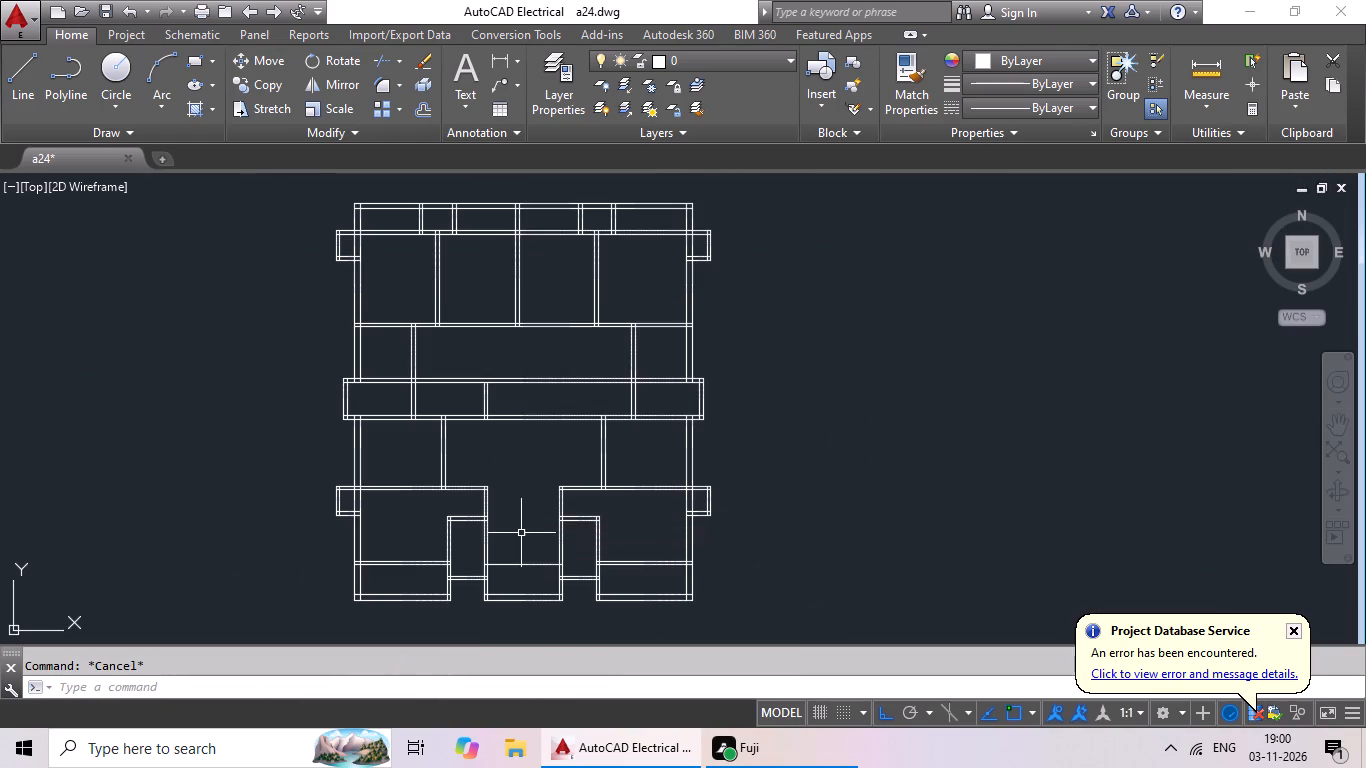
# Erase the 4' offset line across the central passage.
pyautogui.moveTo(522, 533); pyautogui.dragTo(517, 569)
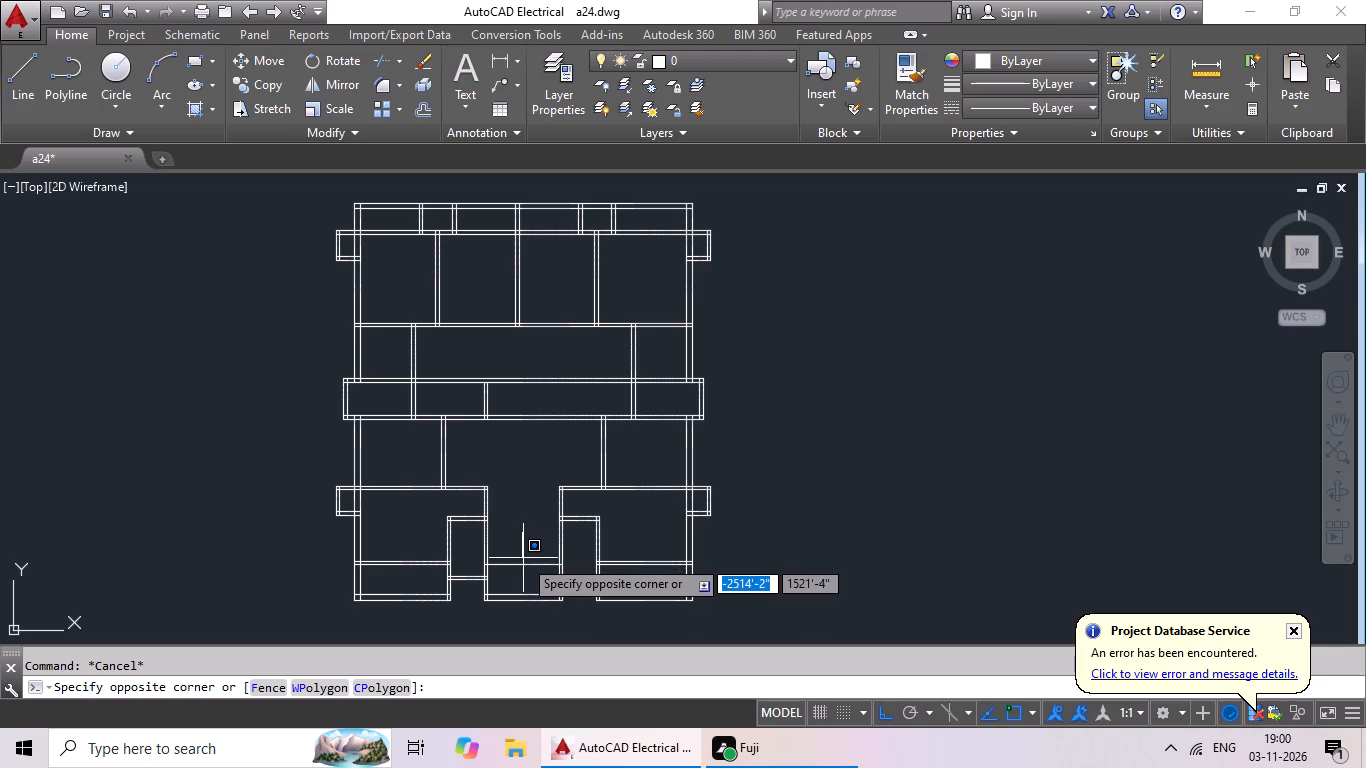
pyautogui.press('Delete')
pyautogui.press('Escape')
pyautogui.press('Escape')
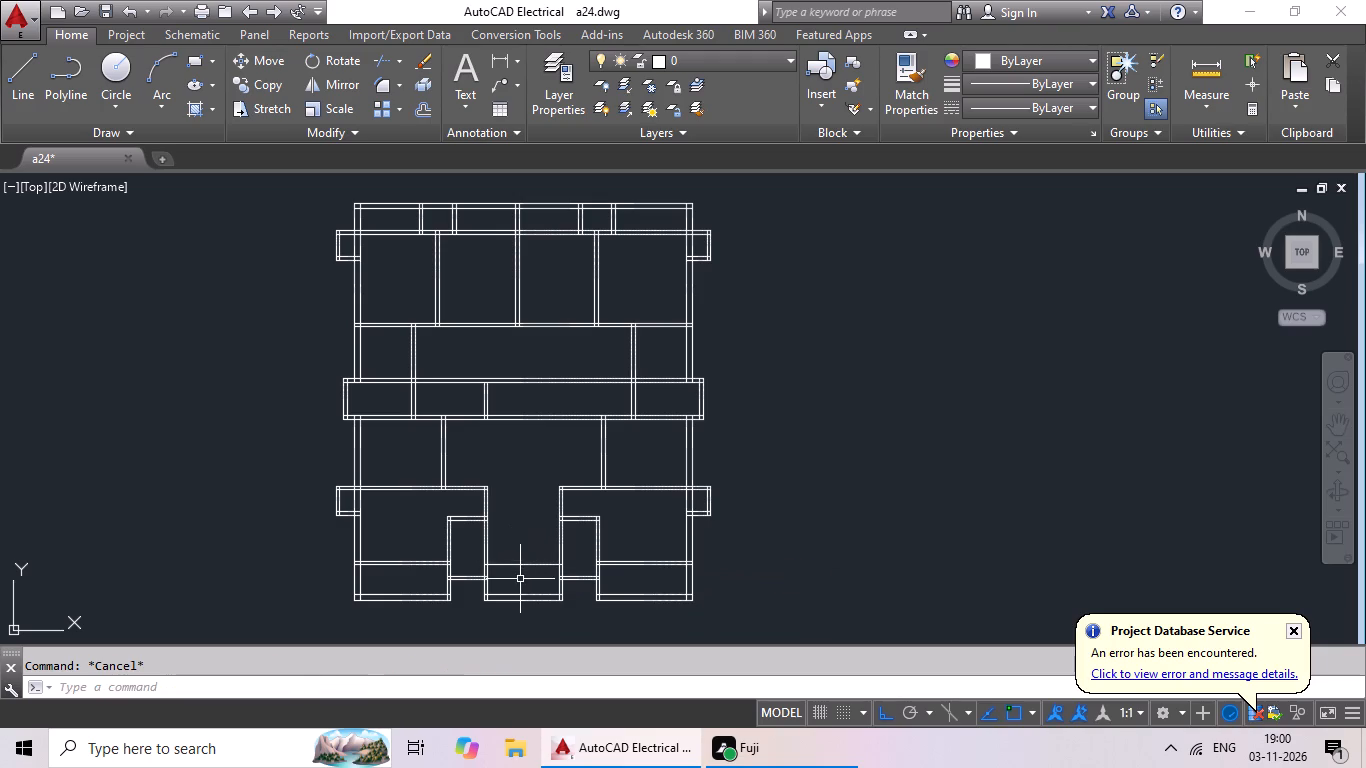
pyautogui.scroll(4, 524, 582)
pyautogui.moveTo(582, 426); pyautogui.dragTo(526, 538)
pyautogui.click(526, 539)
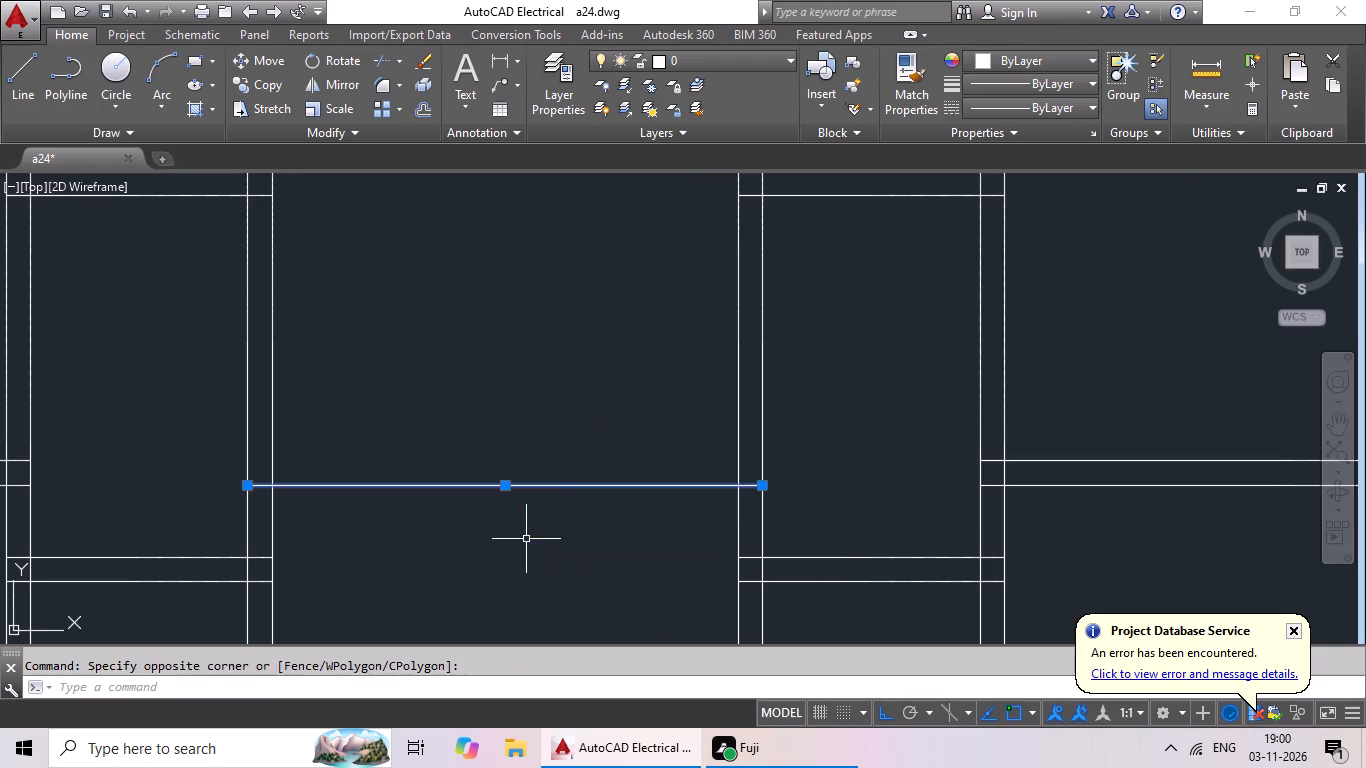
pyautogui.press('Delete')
# Offset the inner line of the central passage's bottom wall 3' upward.
pyautogui.press('o')
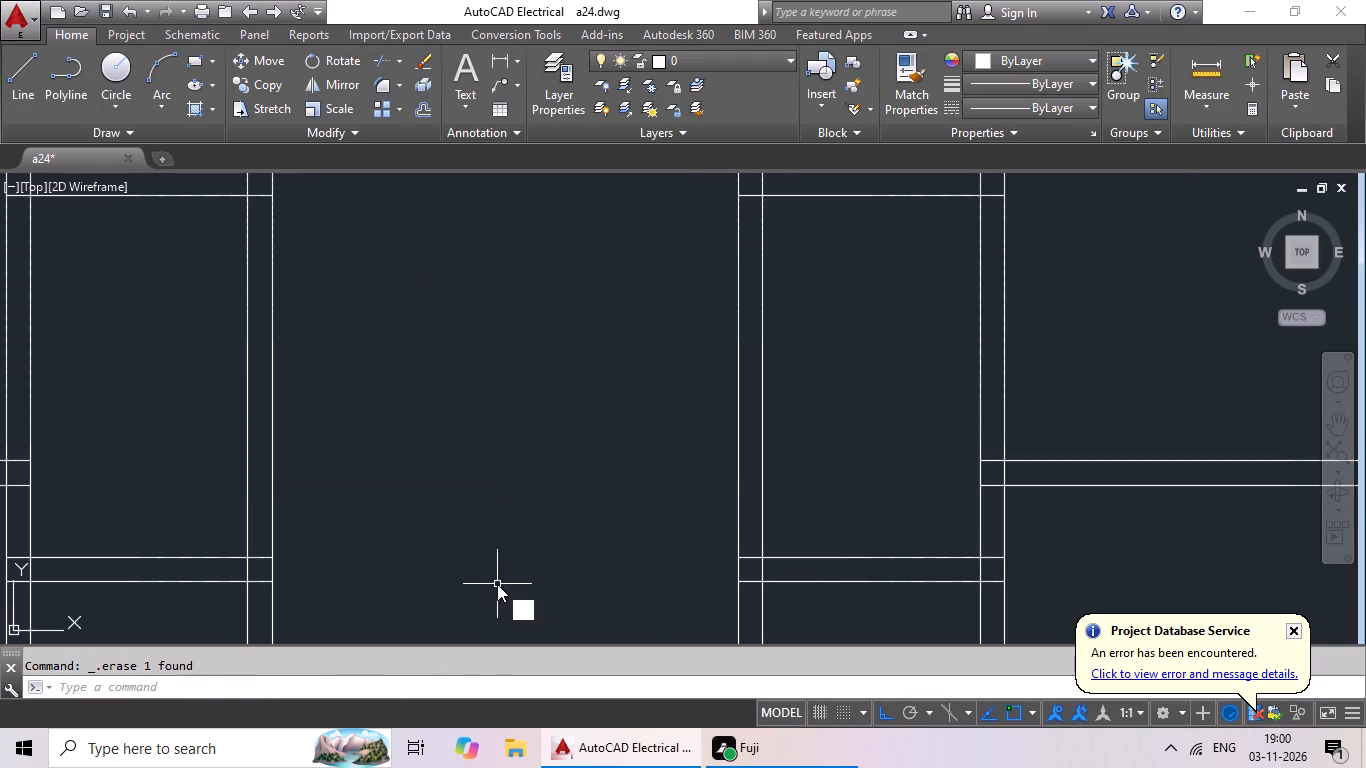
pyautogui.press('Return')
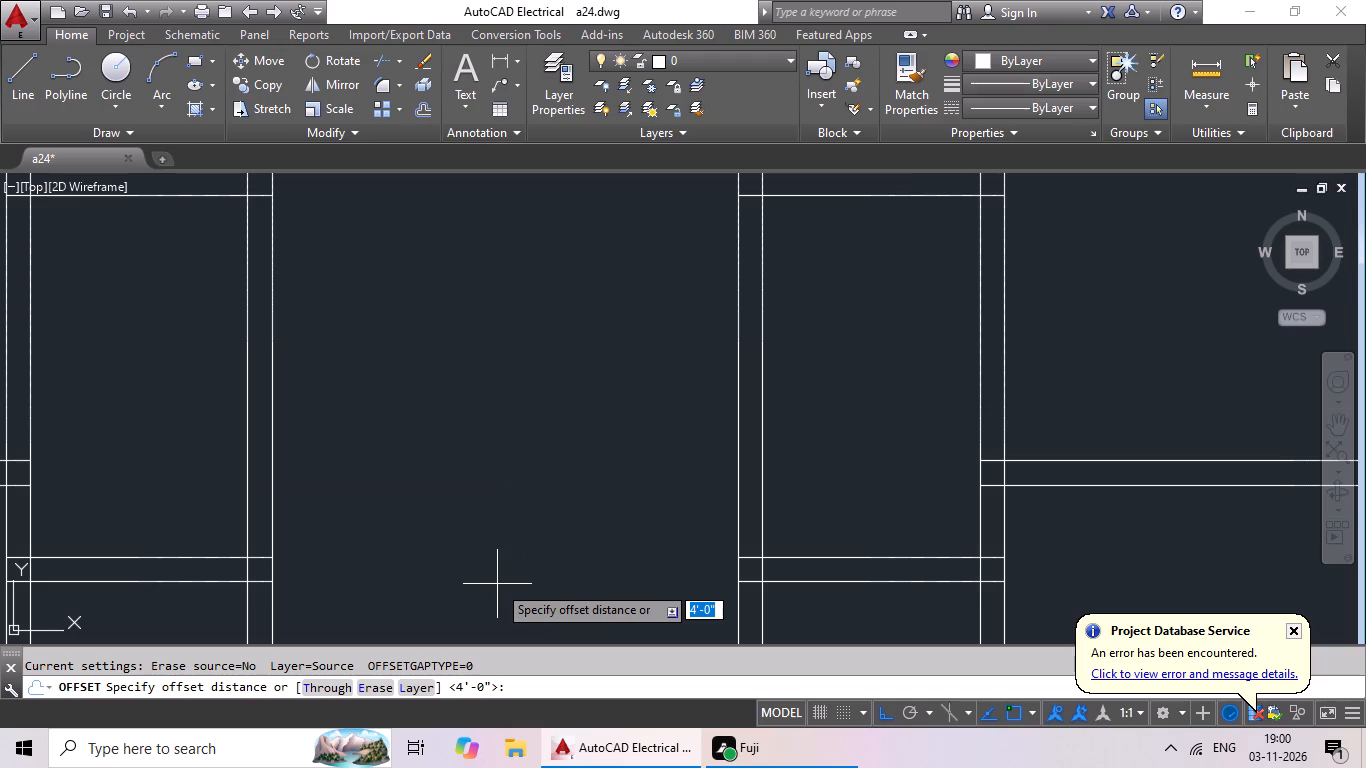
pyautogui.write("3'")
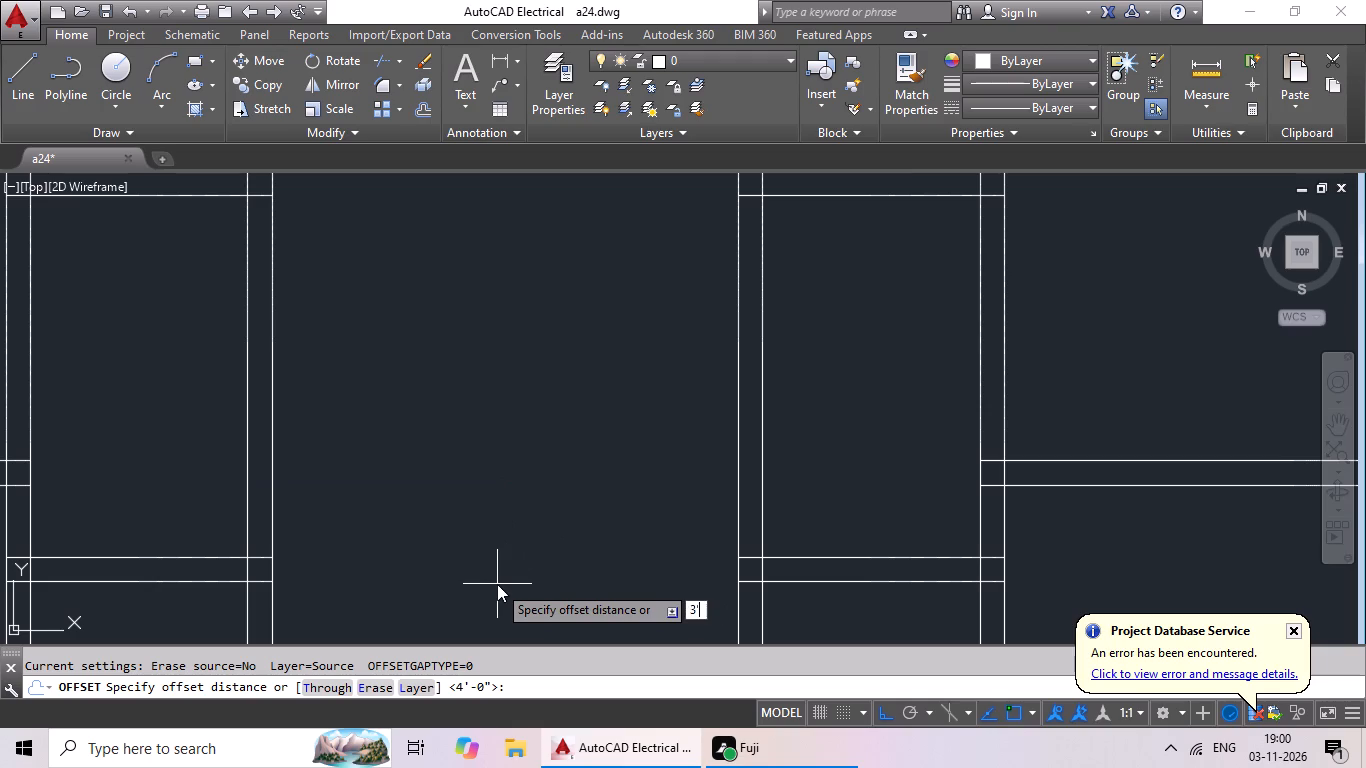
pyautogui.press('Return')
pyautogui.scroll(-1, 540, 508)
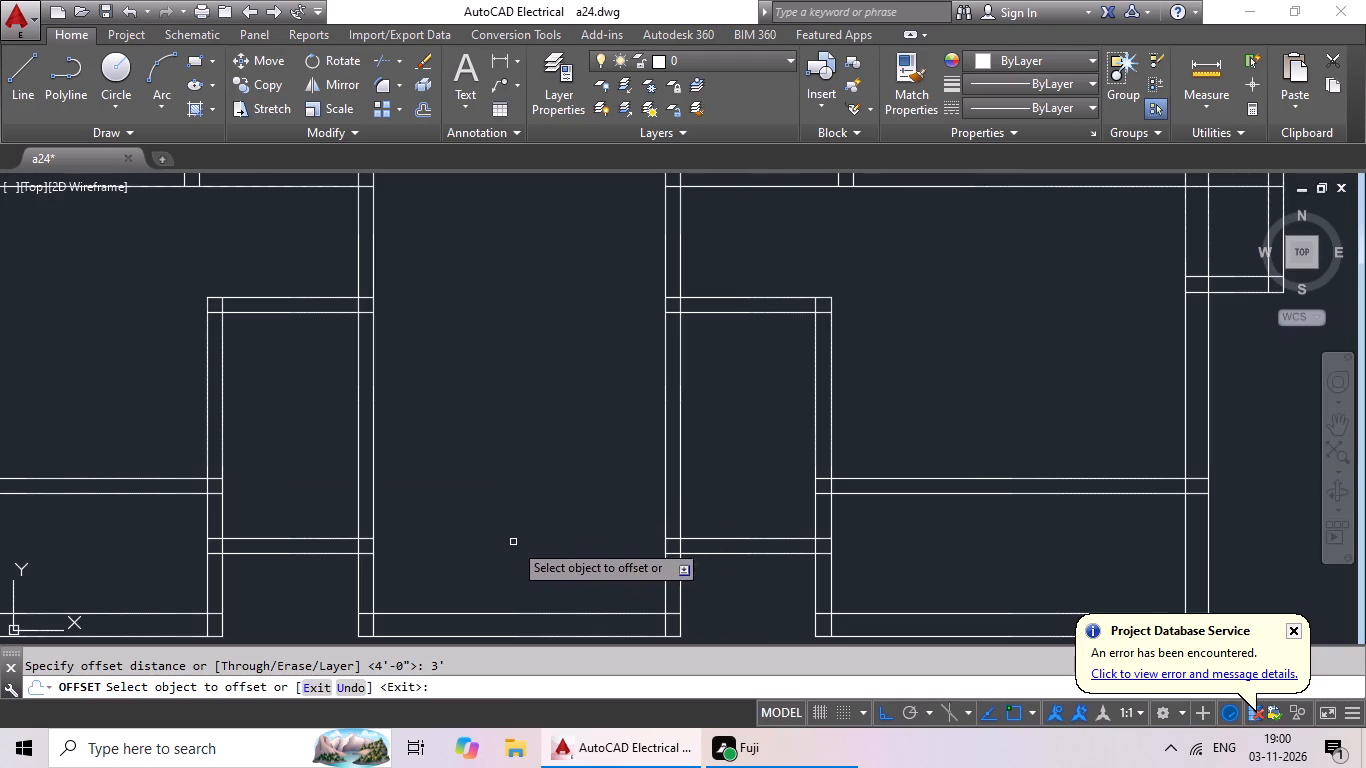
pyautogui.moveTo(480, 617); pyautogui.dragTo(490, 609)
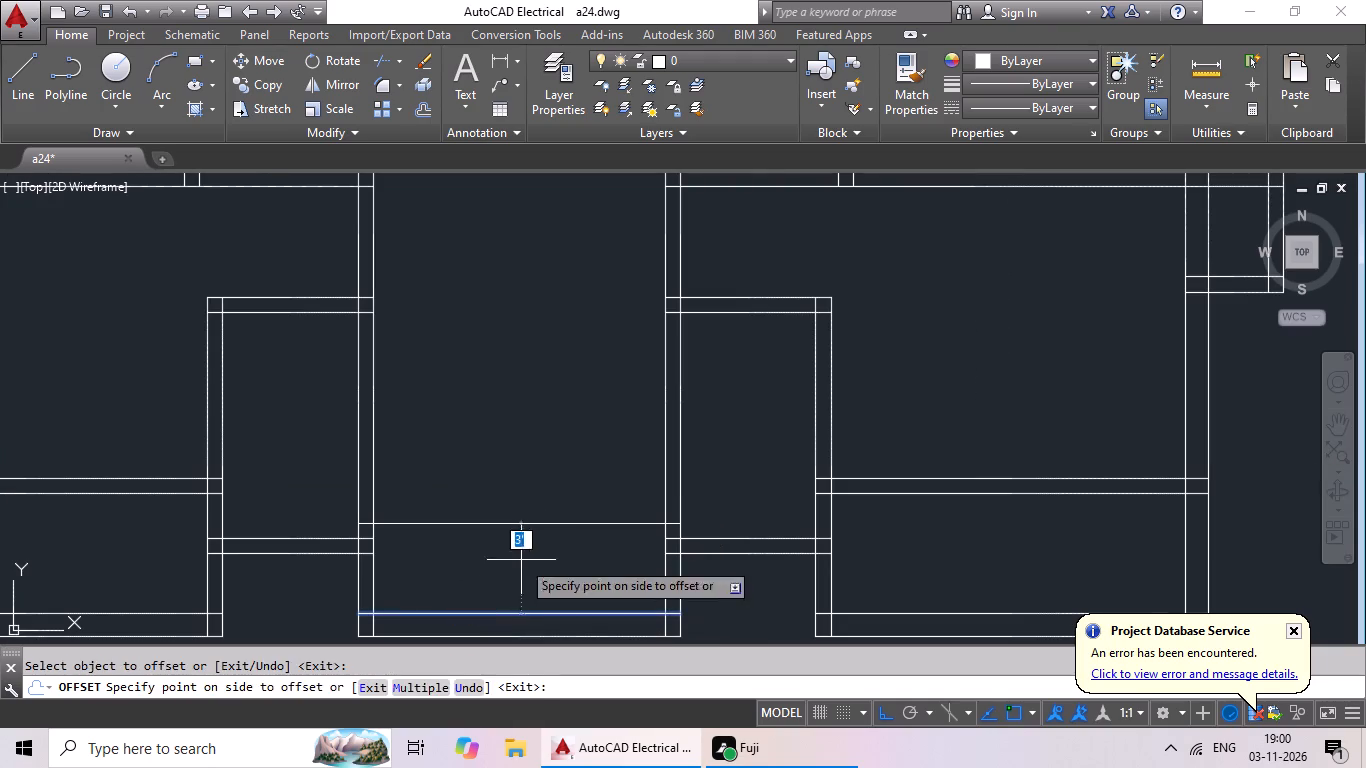
pyautogui.click(523, 554)
pyautogui.press('Escape')
pyautogui.press('Escape')
pyautogui.moveTo(527, 556); pyautogui.dragTo(608, 497, button='middle')
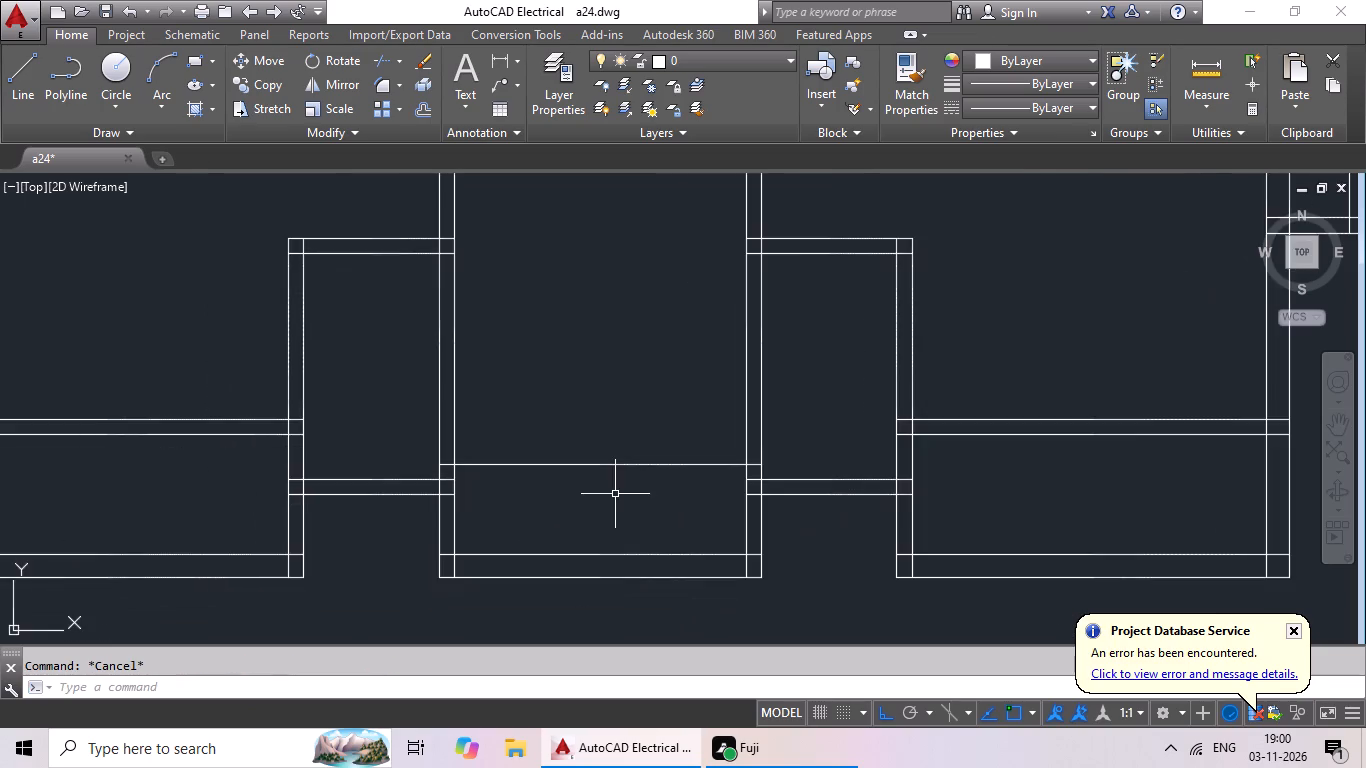
pyautogui.scroll(-1, 615, 494)
pyautogui.moveTo(615, 493); pyautogui.dragTo(588, 510, button='middle')
pyautogui.scroll(1, 588, 511)
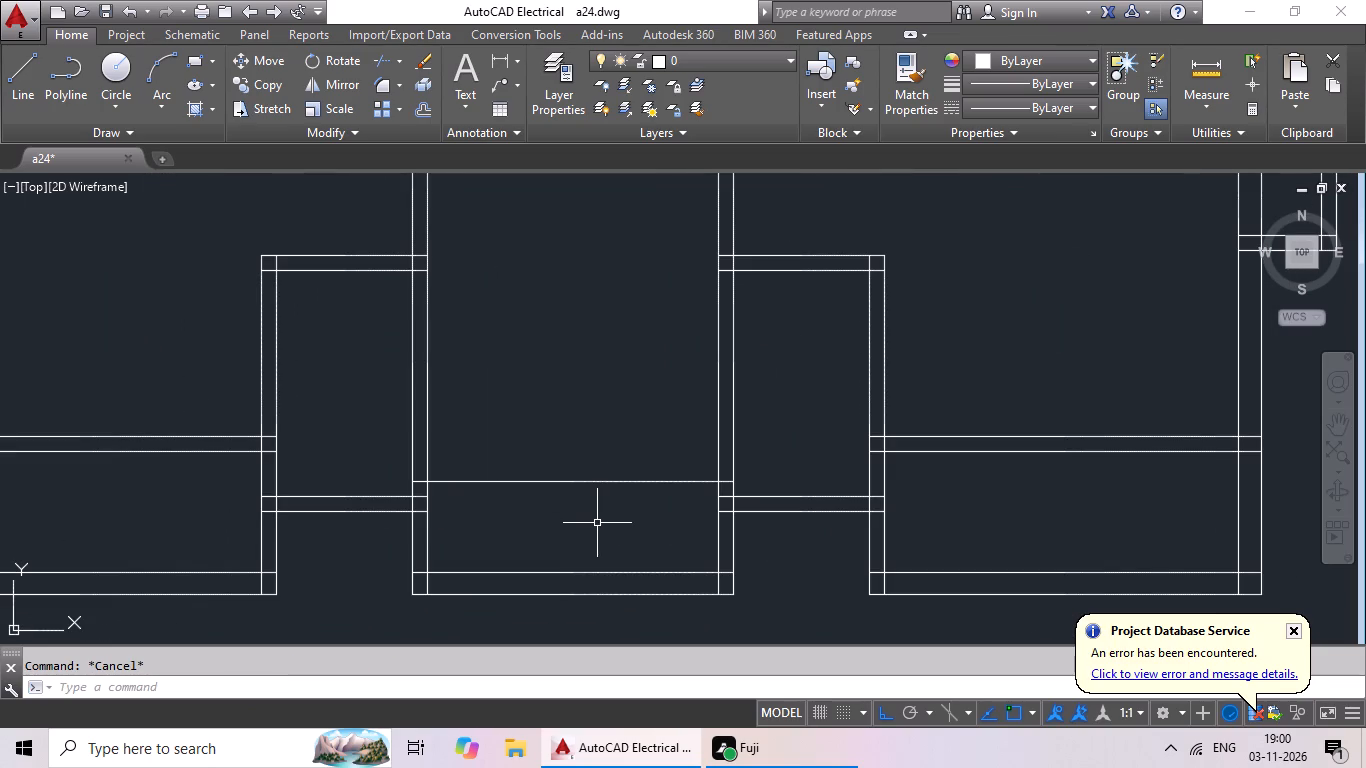
pyautogui.press('Escape')
# Measure the clear width of the lower central passage between its side walls with a linear dimension.
pyautogui.click(501, 56)
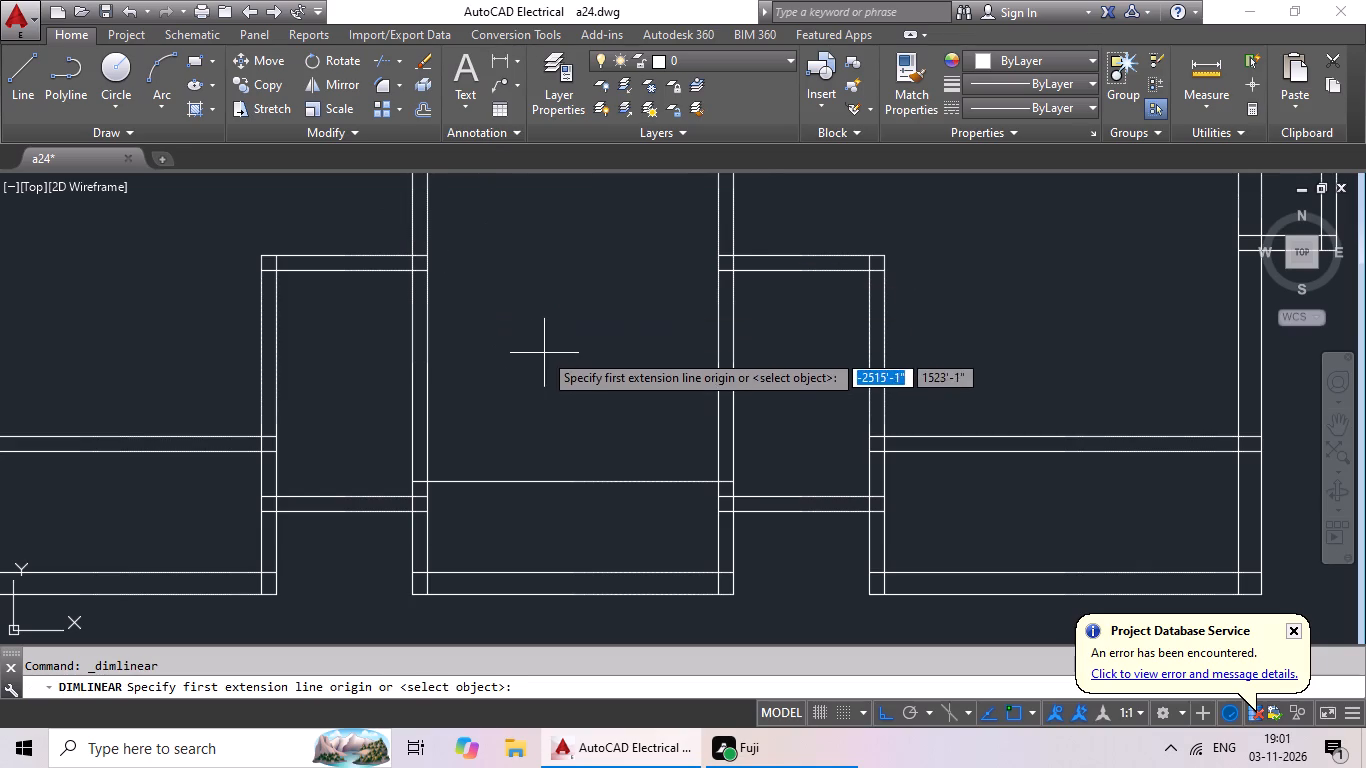
pyautogui.moveTo(516, 366); pyautogui.dragTo(541, 252, button='middle')
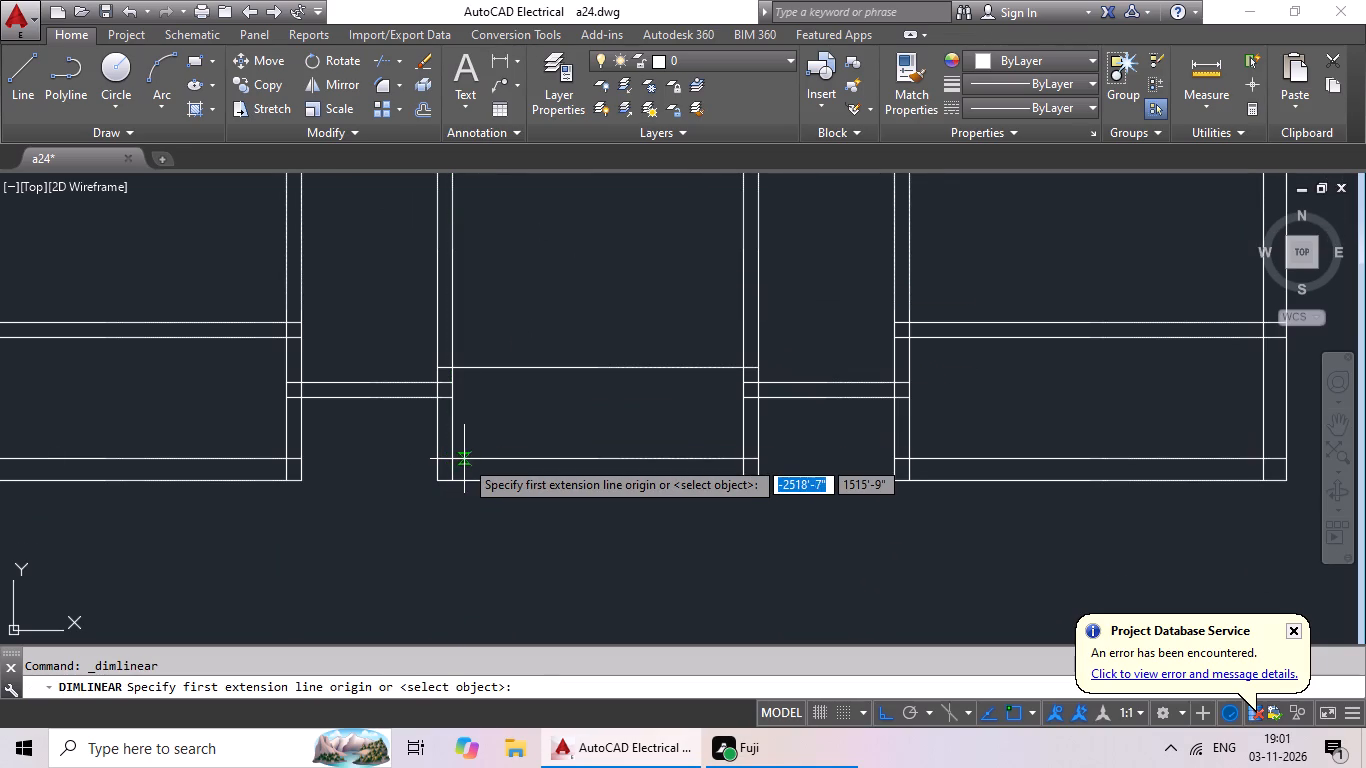
pyautogui.click(454, 461)
pyautogui.click(740, 462)
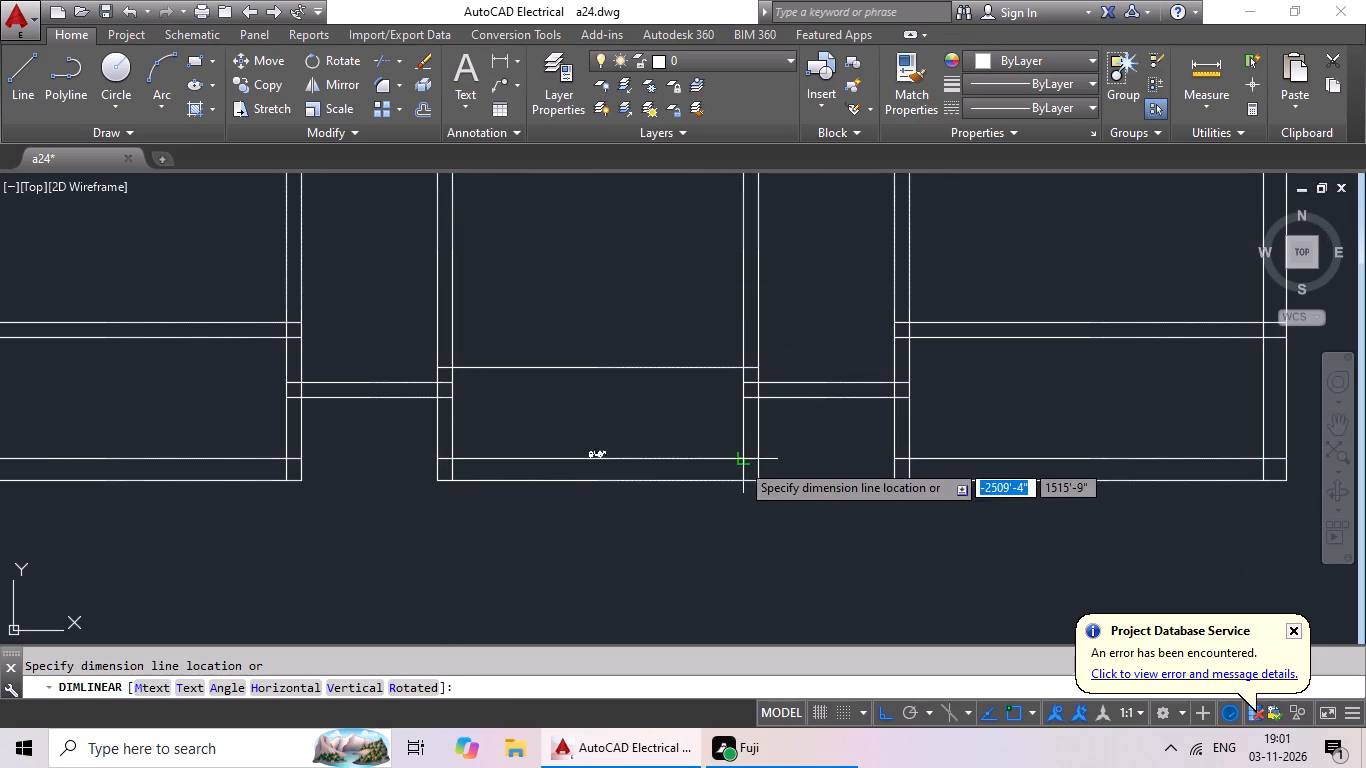
pyautogui.scroll(4, 733, 430)
pyautogui.scroll(-2, 733, 430)
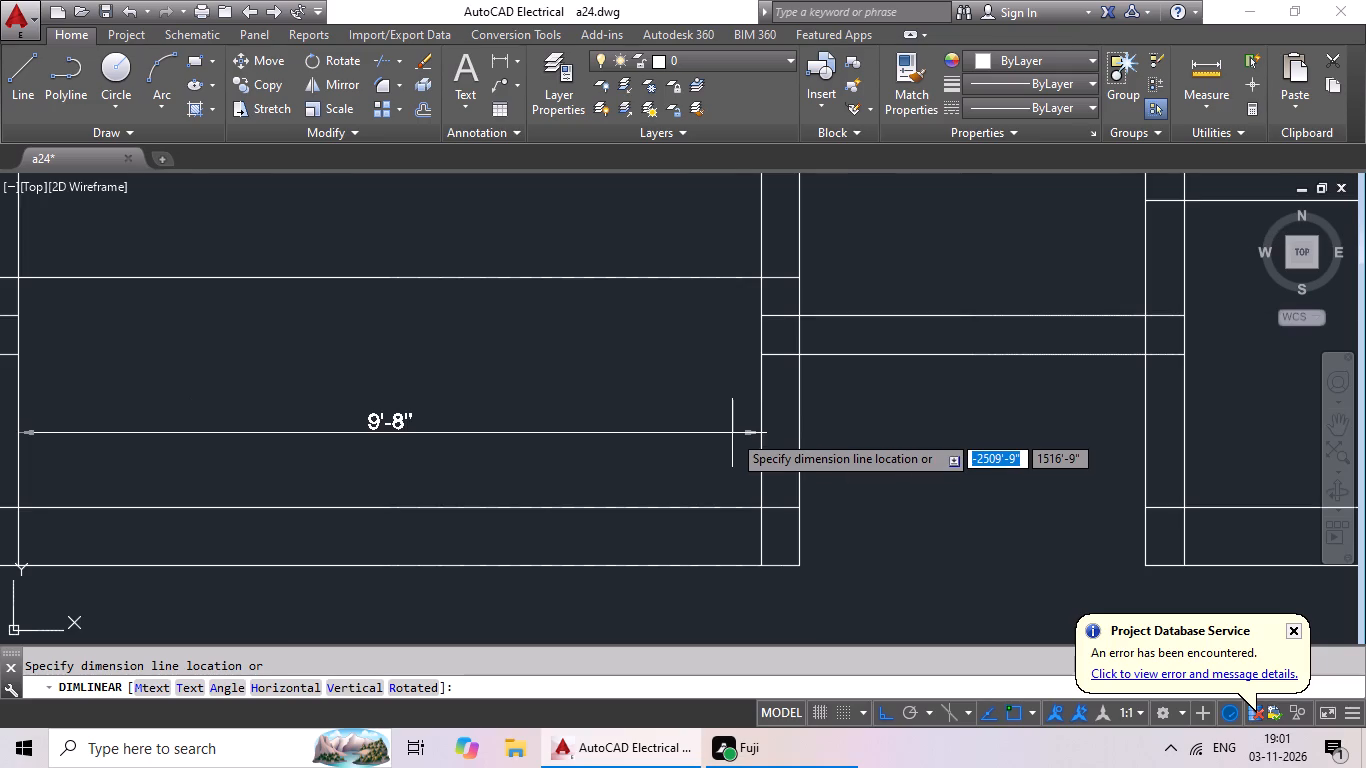
pyautogui.moveTo(732, 433); pyautogui.dragTo(804, 411, button='middle')
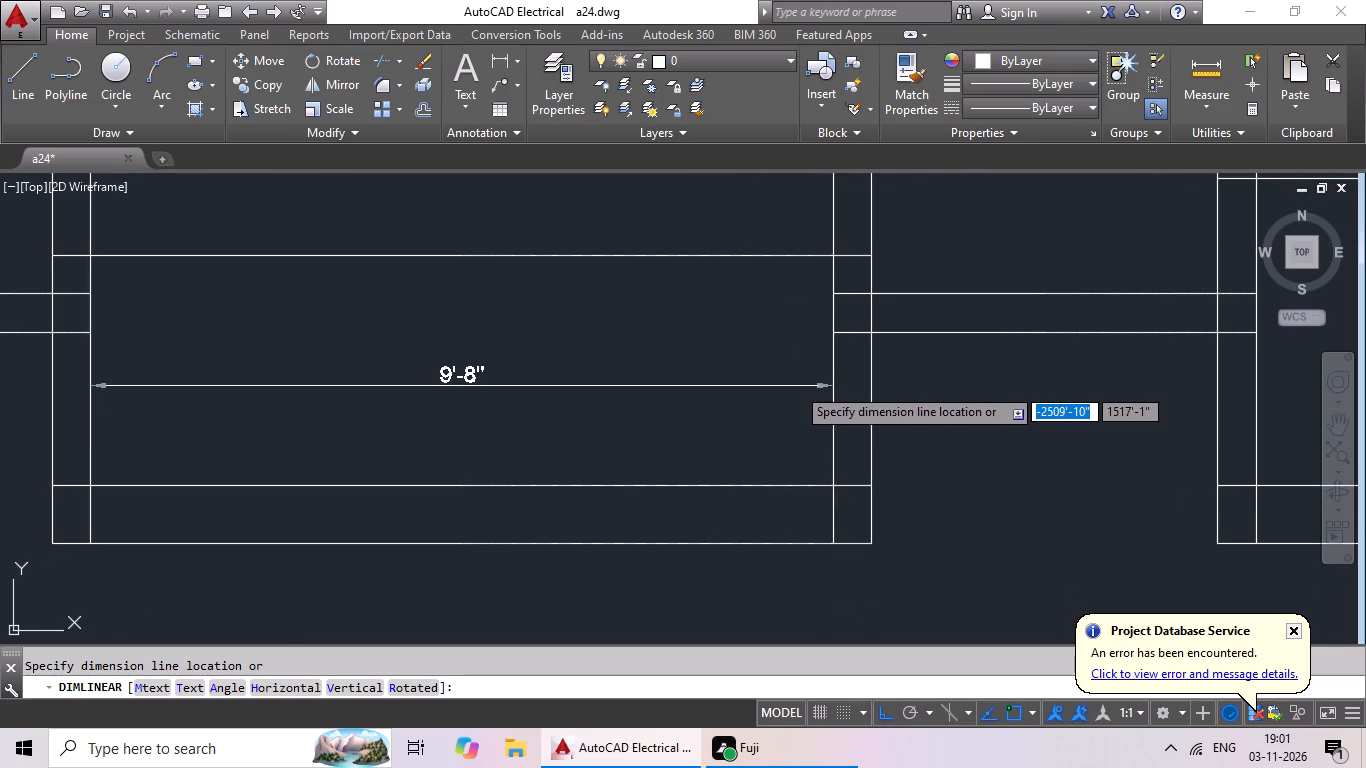
pyautogui.press('Escape')
pyautogui.scroll(-2, 654, 407)
pyautogui.moveTo(648, 409); pyautogui.dragTo(912, 389, button='middle')
pyautogui.press('Escape')
pyautogui.press('Escape')
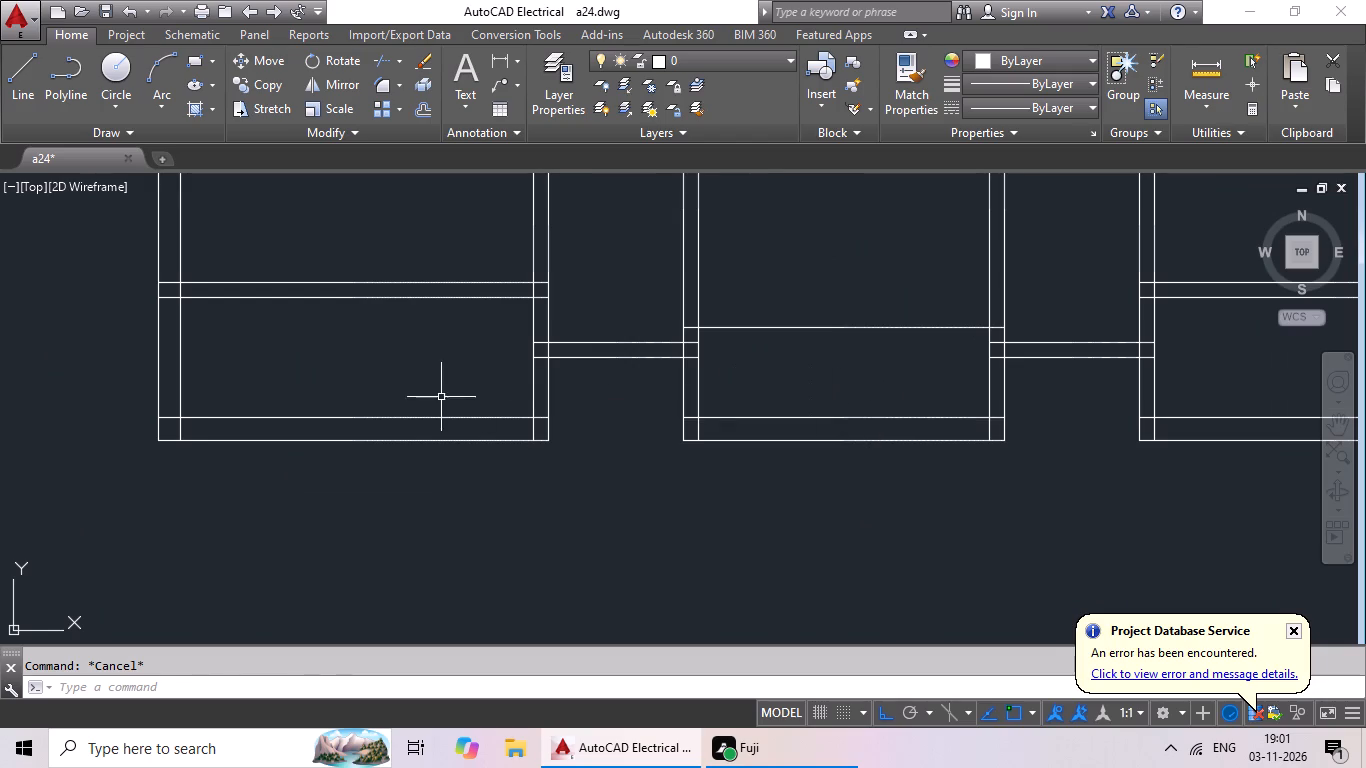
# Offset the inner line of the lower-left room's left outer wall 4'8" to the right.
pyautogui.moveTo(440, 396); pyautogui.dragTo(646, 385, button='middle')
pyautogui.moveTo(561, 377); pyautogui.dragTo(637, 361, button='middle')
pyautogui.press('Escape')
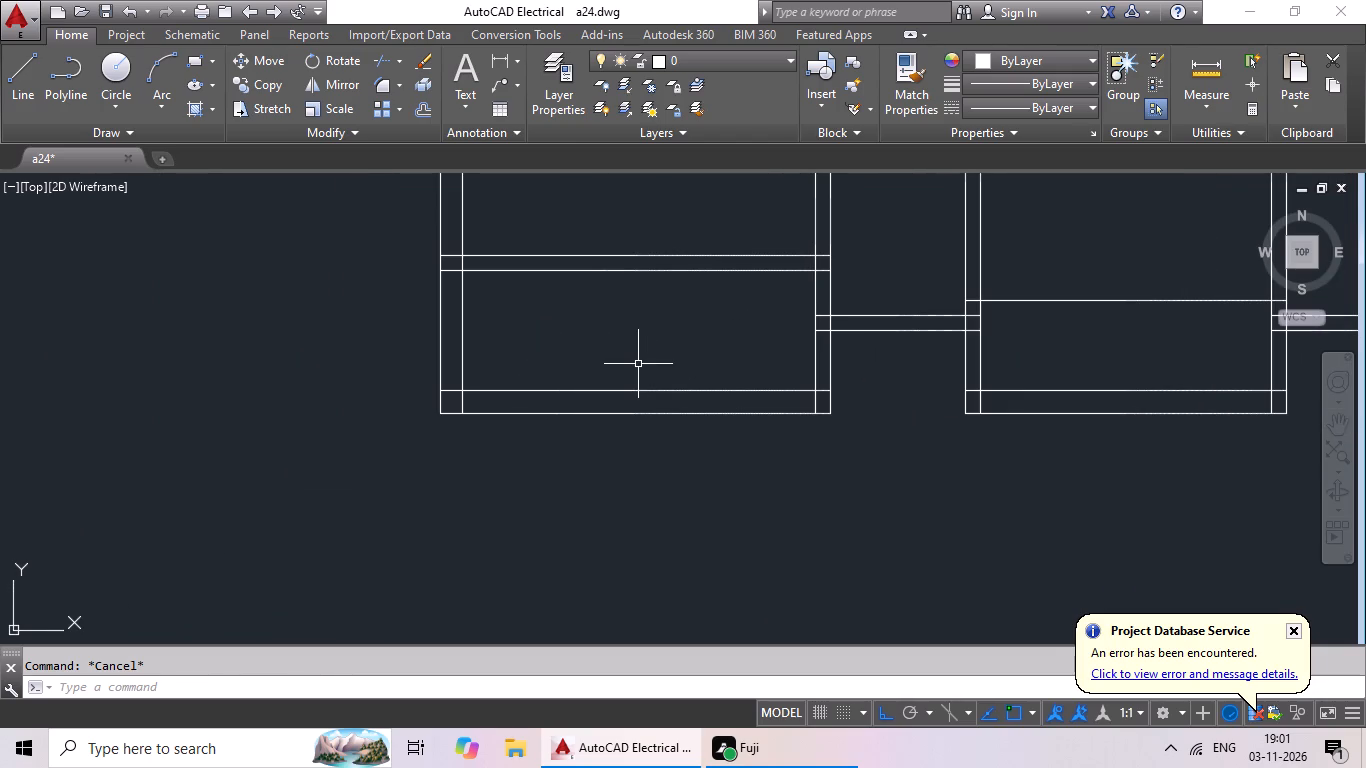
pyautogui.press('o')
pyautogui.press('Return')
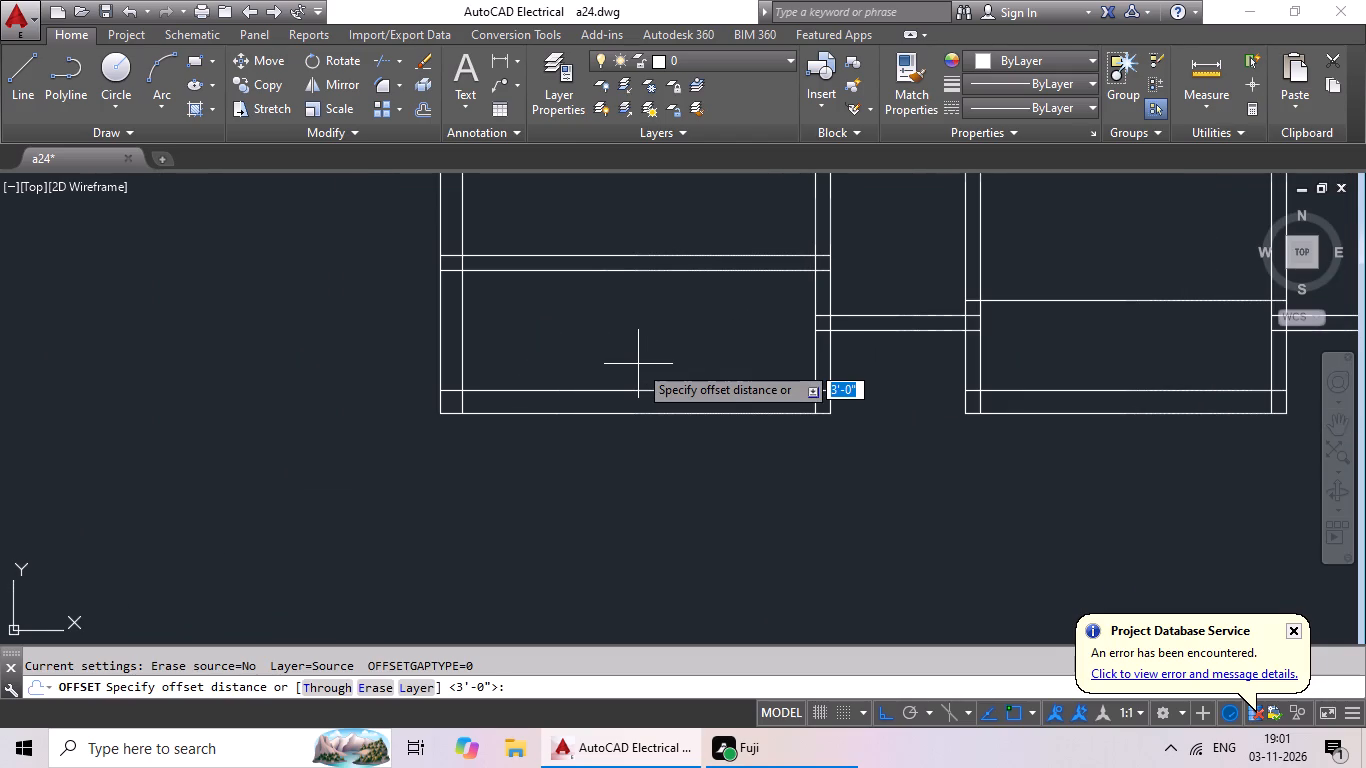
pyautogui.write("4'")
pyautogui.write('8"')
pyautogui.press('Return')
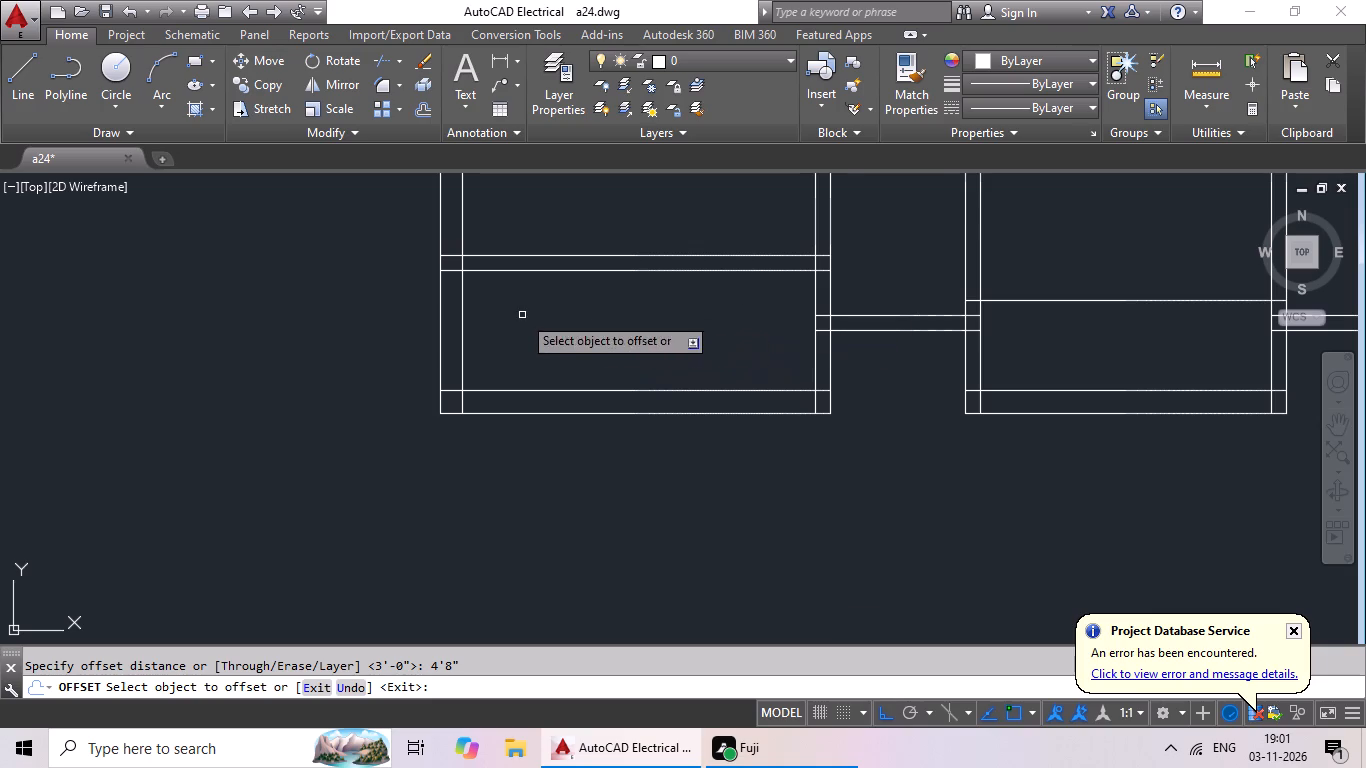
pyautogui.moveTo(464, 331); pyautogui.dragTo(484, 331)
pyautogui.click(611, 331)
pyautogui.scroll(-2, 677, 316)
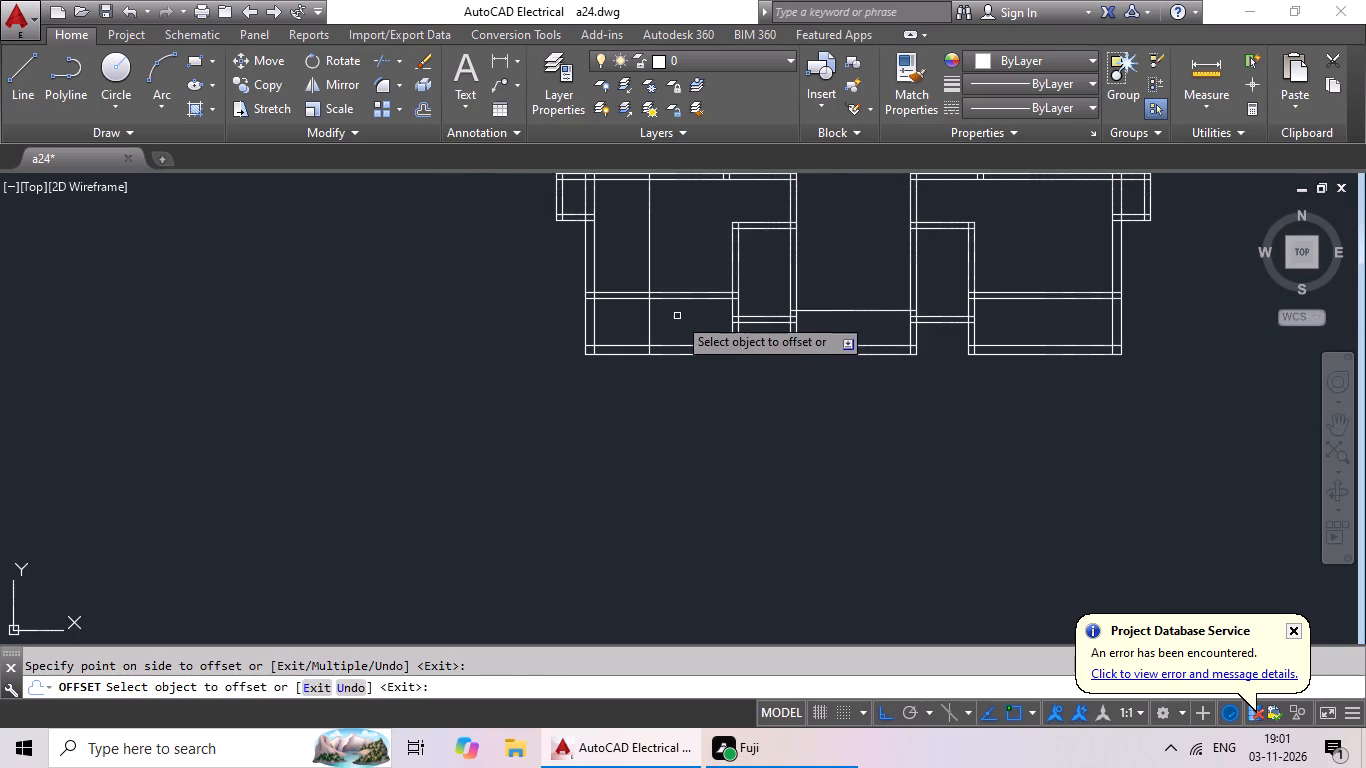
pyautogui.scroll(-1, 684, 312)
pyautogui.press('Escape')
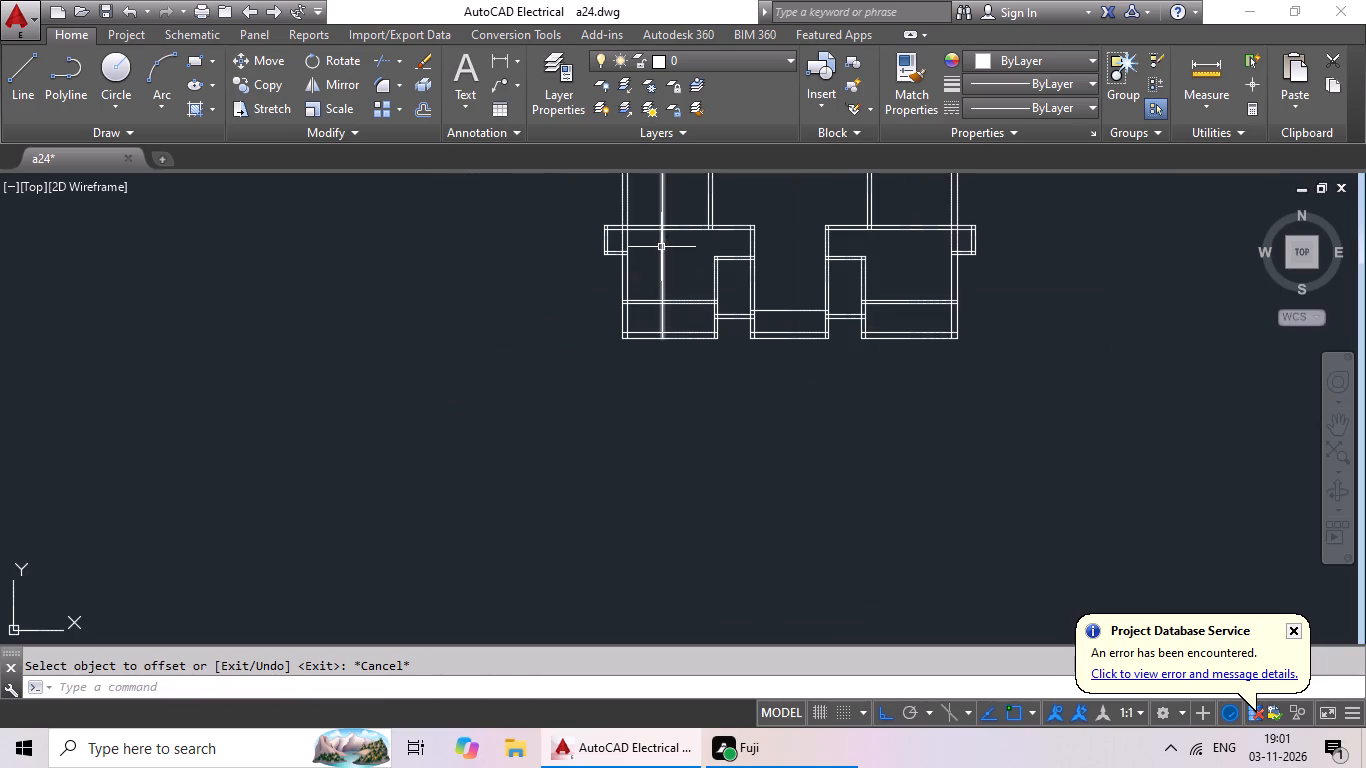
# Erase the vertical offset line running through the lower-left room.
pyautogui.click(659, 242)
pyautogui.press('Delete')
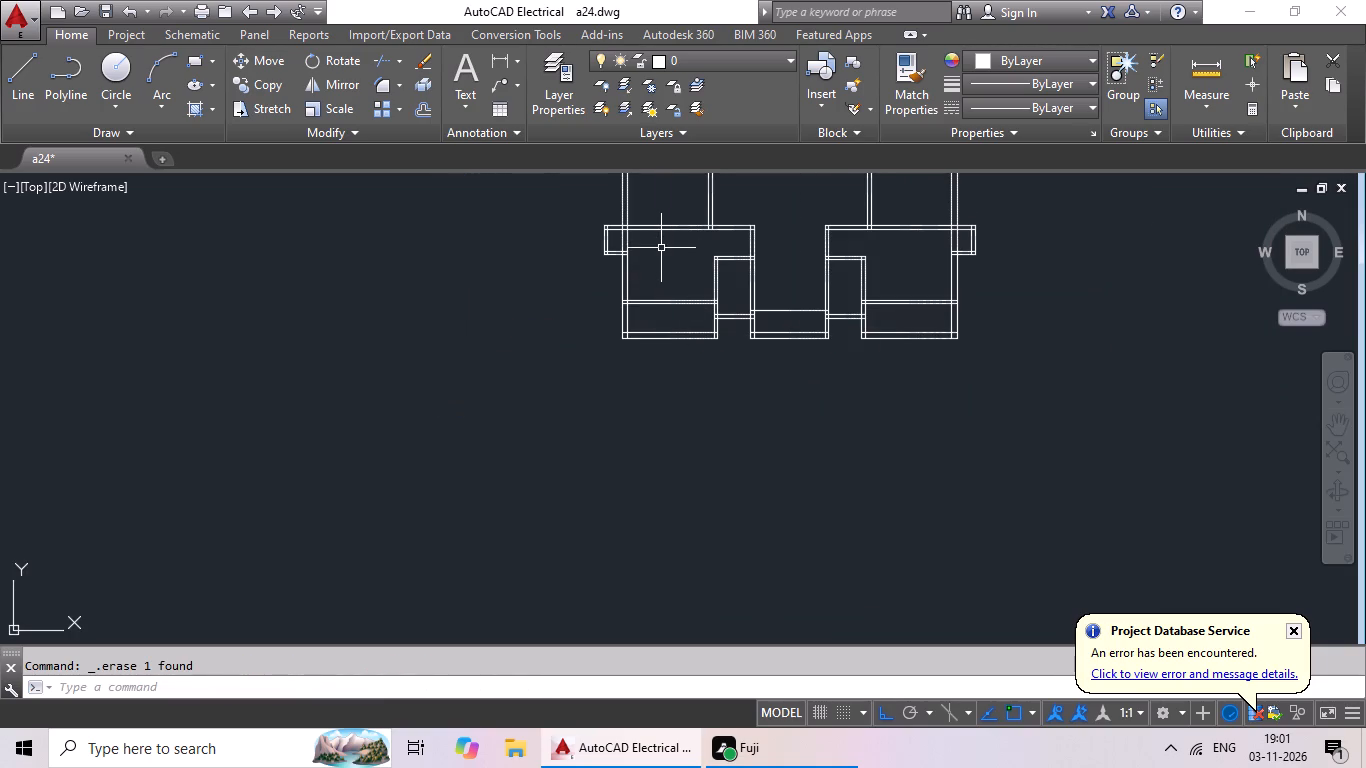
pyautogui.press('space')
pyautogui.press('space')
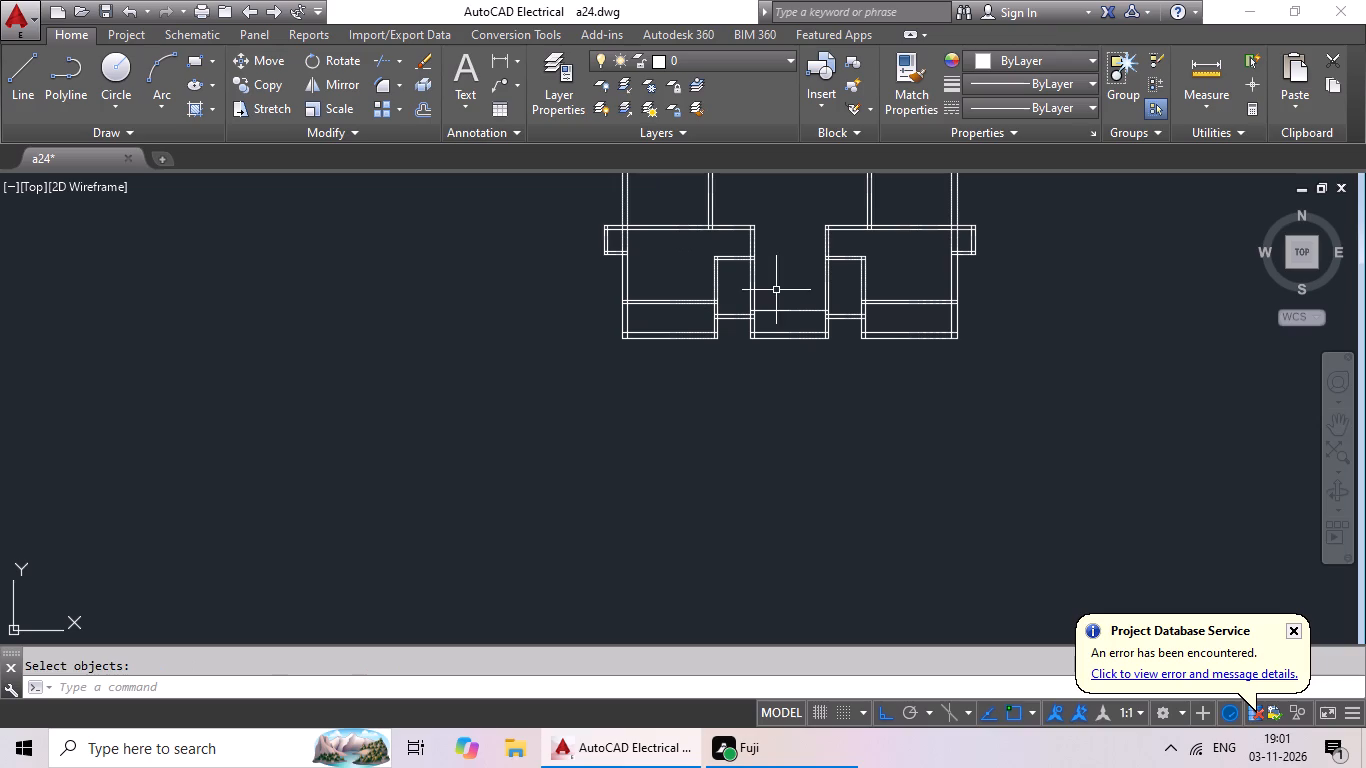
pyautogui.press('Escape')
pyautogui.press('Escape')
# Offset the inner line of the central passage's left wall 4'8" to the right.
pyautogui.press('o')
pyautogui.press('space')
pyautogui.press('space')
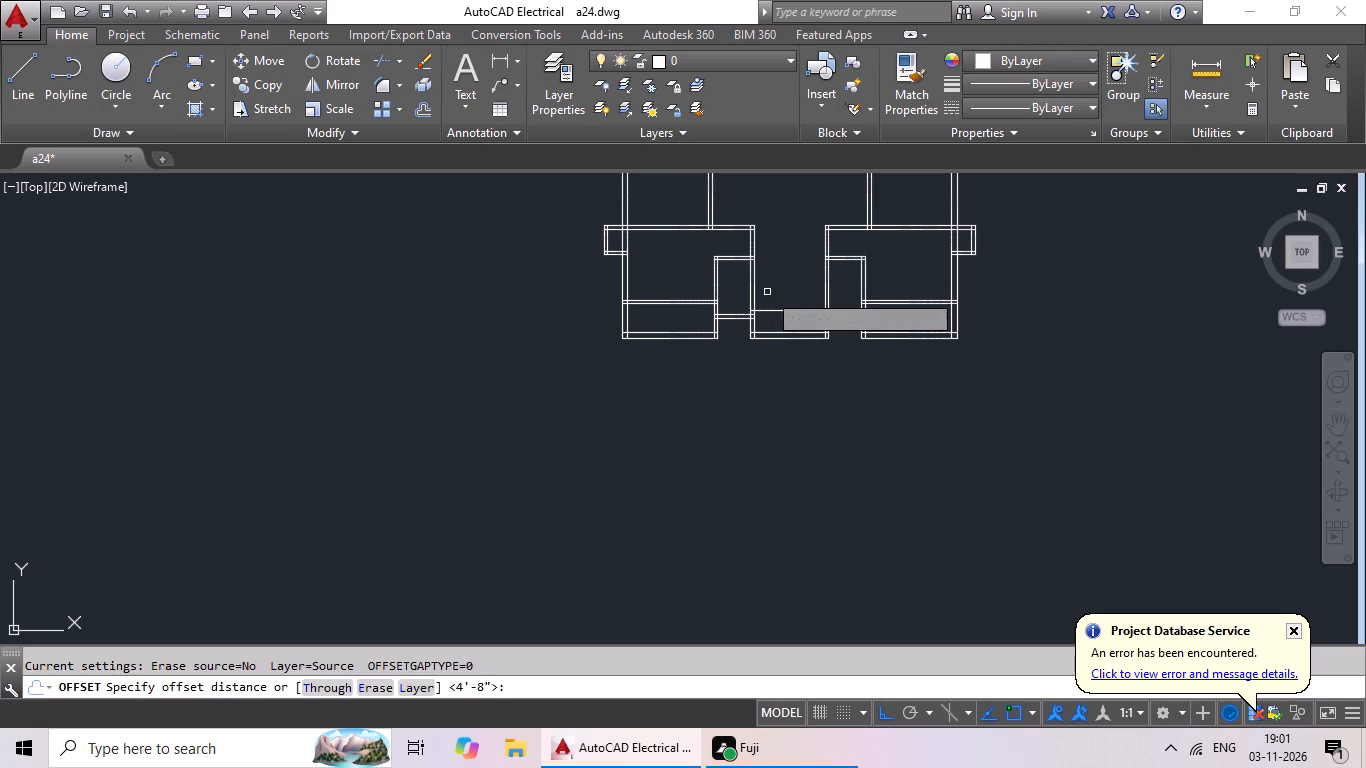
pyautogui.moveTo(753, 294); pyautogui.dragTo(763, 293)
pyautogui.click(799, 282)
pyautogui.scroll(1, 799, 282)
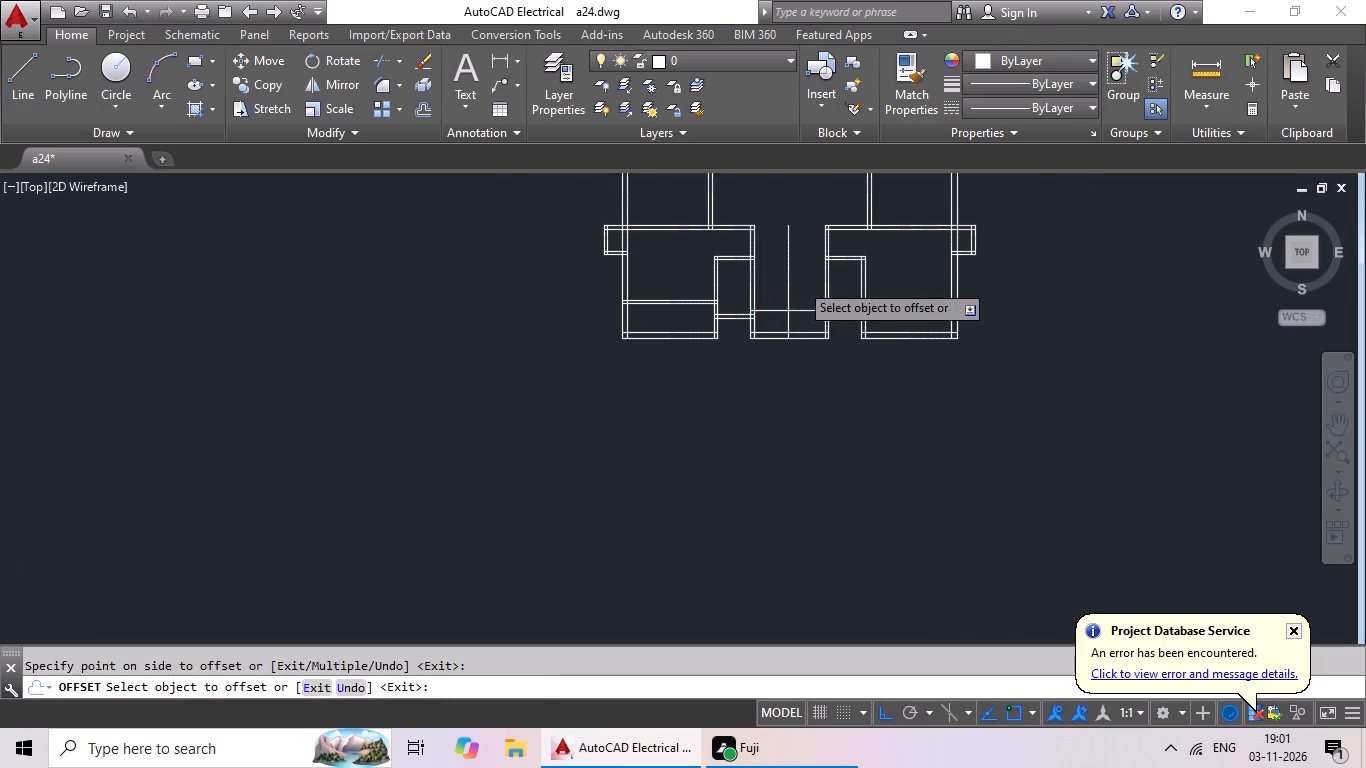
pyautogui.scroll(1, 799, 282)
pyautogui.scroll(-1, 799, 282)
pyautogui.moveTo(799, 282); pyautogui.dragTo(752, 343, button='middle')
pyautogui.scroll(2, 757, 337)
pyautogui.press('Escape')
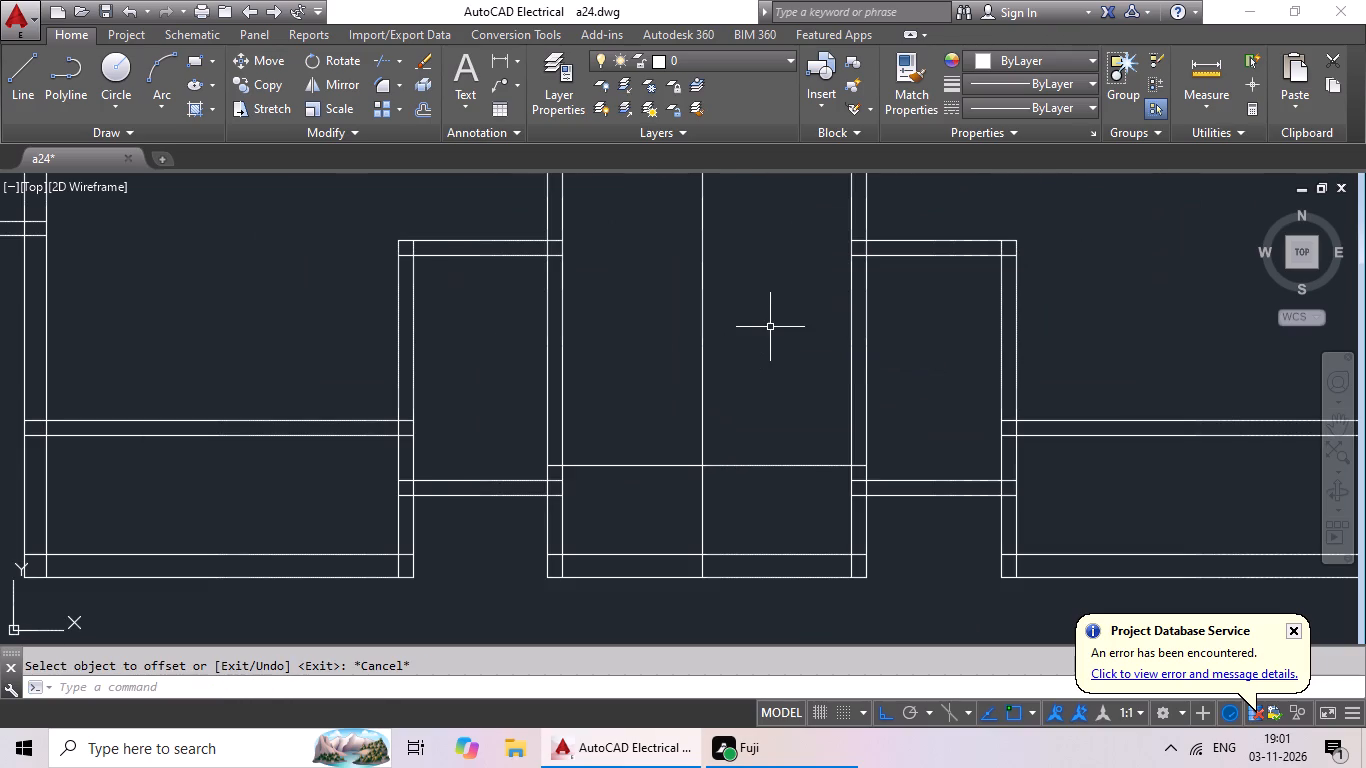
# Offset the vertical line in the middle of the central passage 2" to each side.
pyautogui.press('o')
pyautogui.press('Return')
pyautogui.press('2')
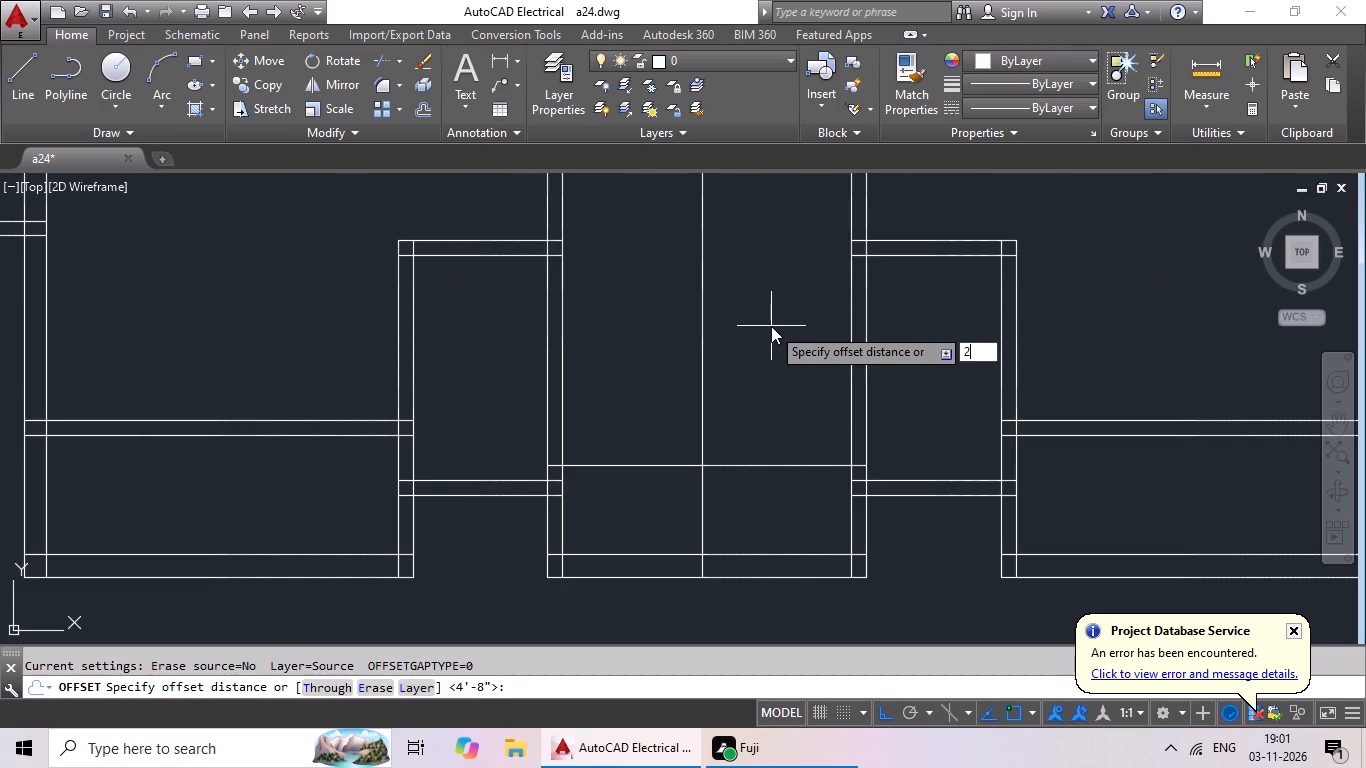
pyautogui.hotkey('shift', '"')
pyautogui.press('Return')
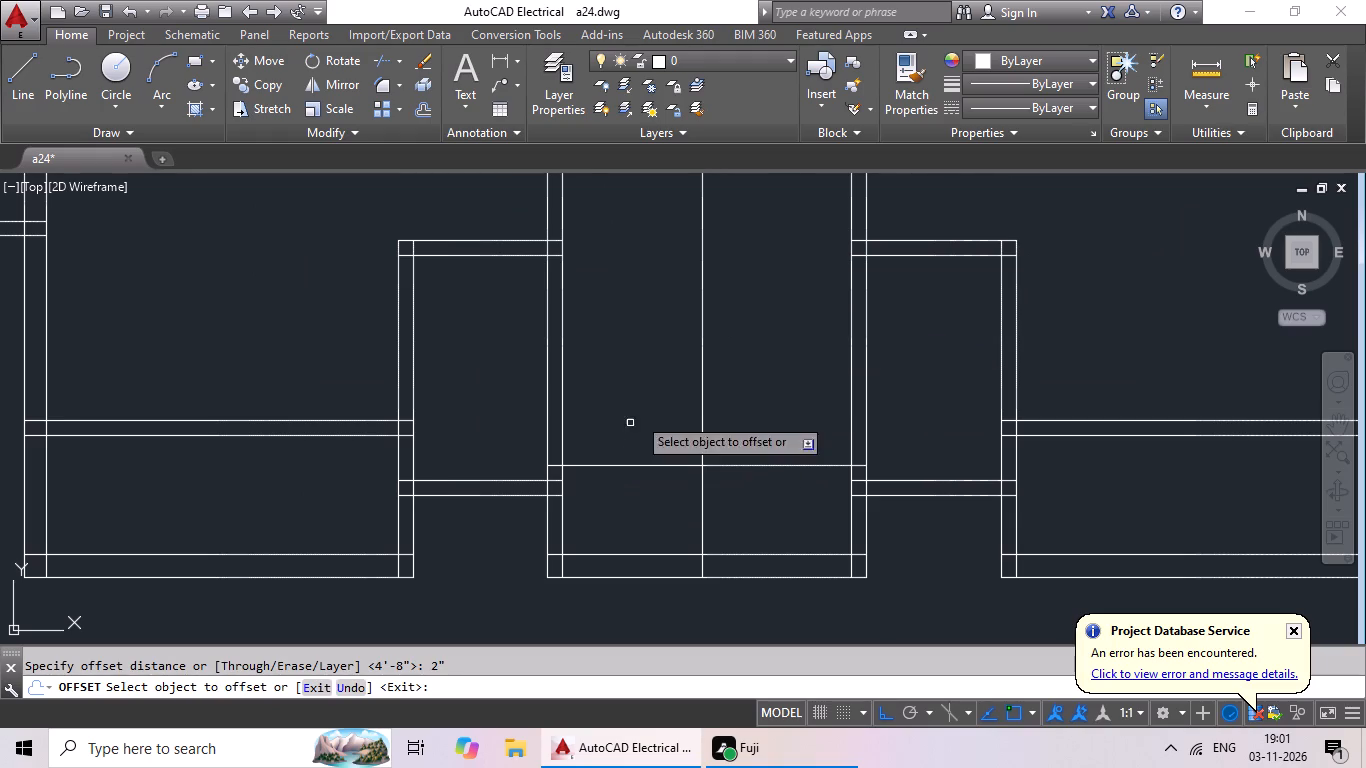
pyautogui.moveTo(700, 366); pyautogui.dragTo(741, 364)
pyautogui.click(884, 356)
pyautogui.scroll(2, 737, 396)
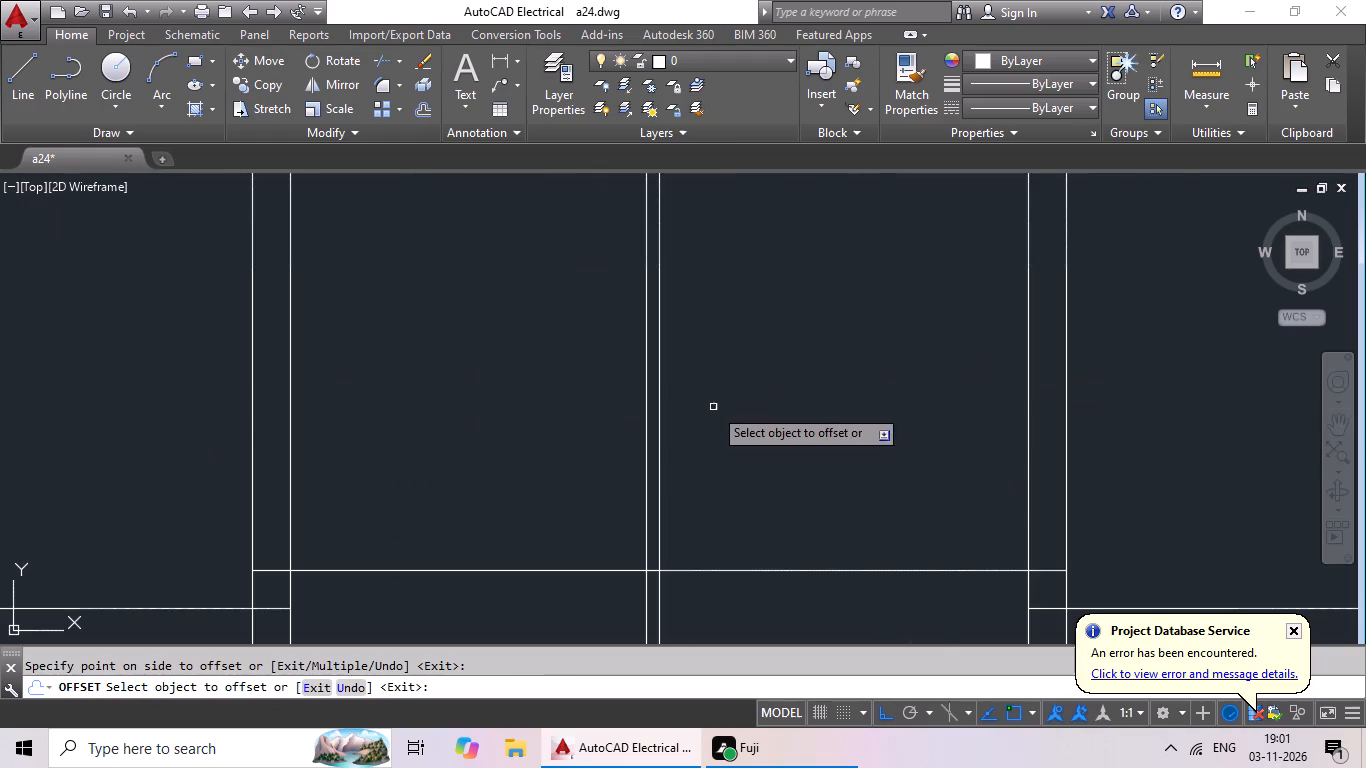
pyautogui.moveTo(644, 418); pyautogui.dragTo(597, 424)
pyautogui.moveTo(546, 424); pyautogui.dragTo(557, 422)
pyautogui.press('Escape')
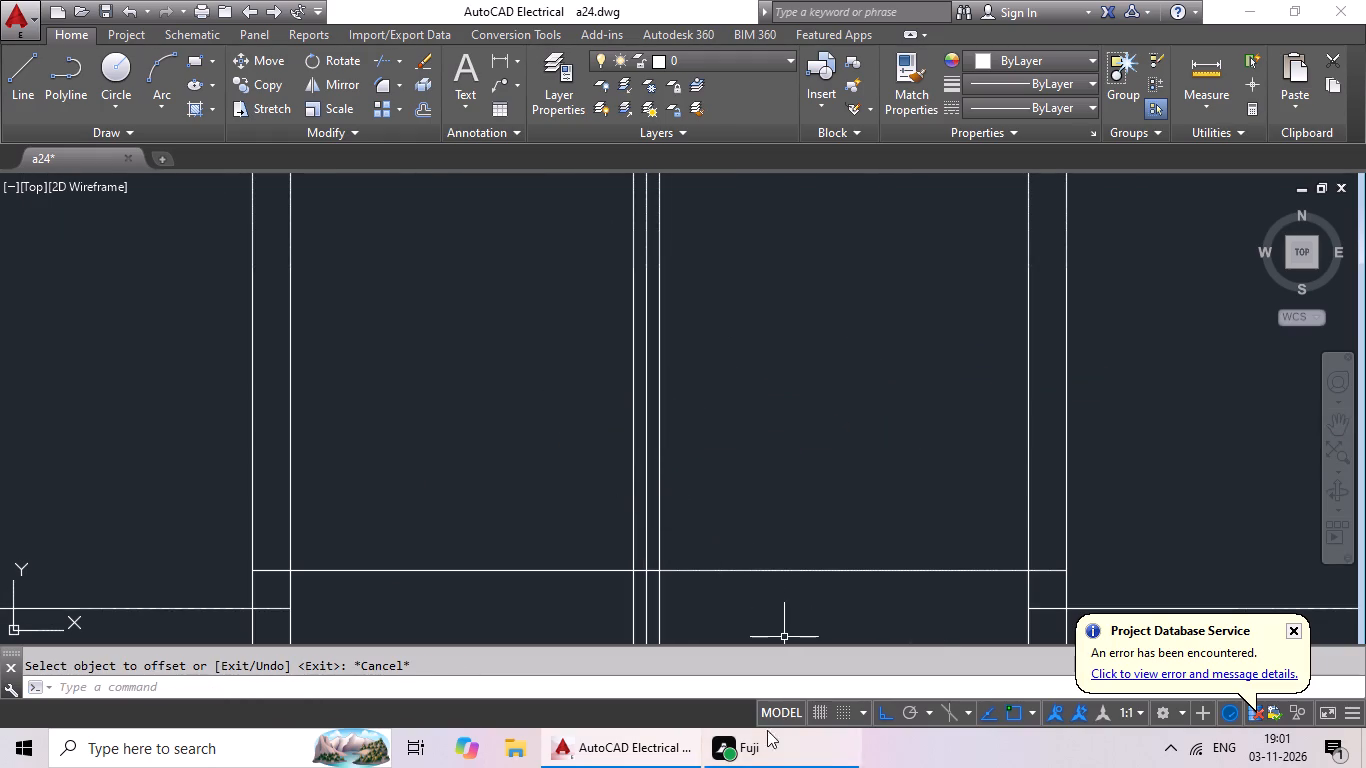
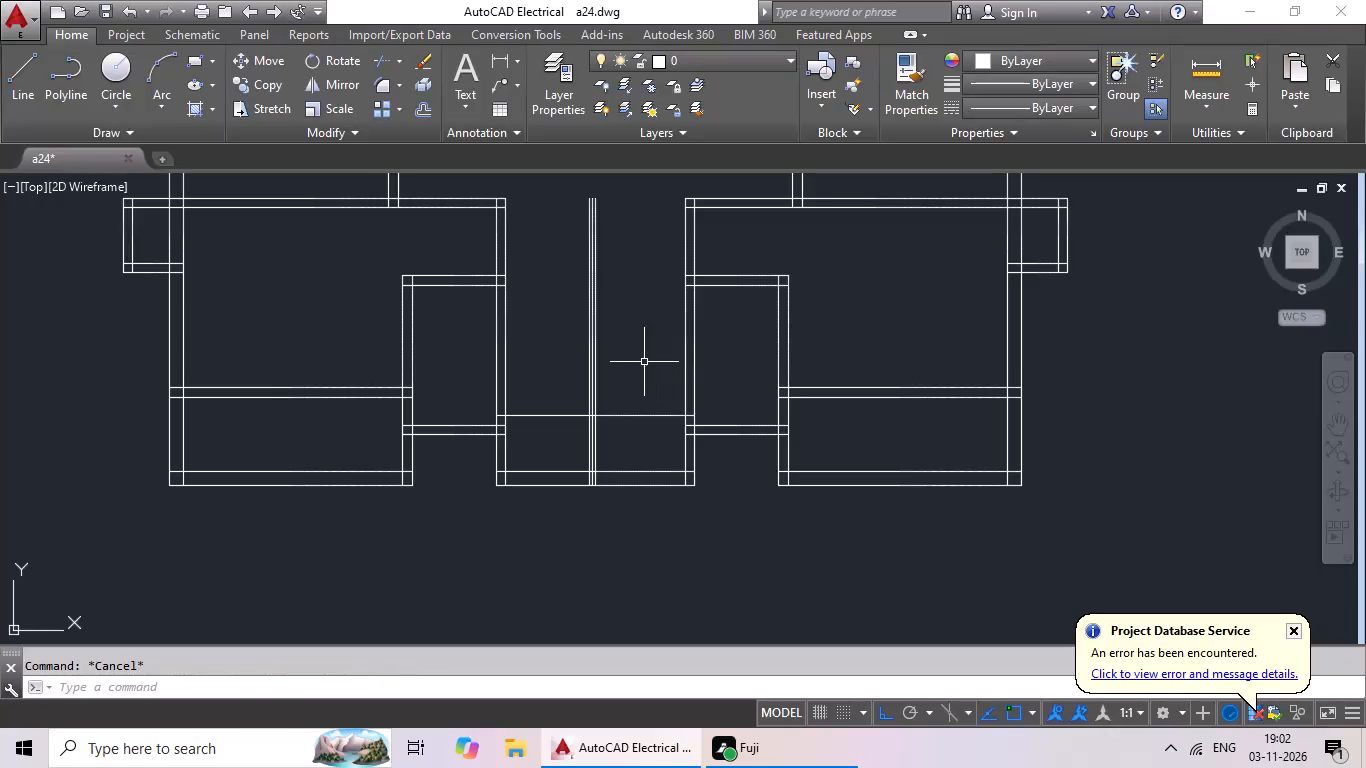
# Offset the horizontal line across the central stair bay upward by 9" four times in succession to form evenly spaced tread lines.
pyautogui.press('Escape')
pyautogui.press('Escape')
pyautogui.press('o')
pyautogui.press('Return')
pyautogui.press('9')
pyautogui.hotkey('shift', '"')
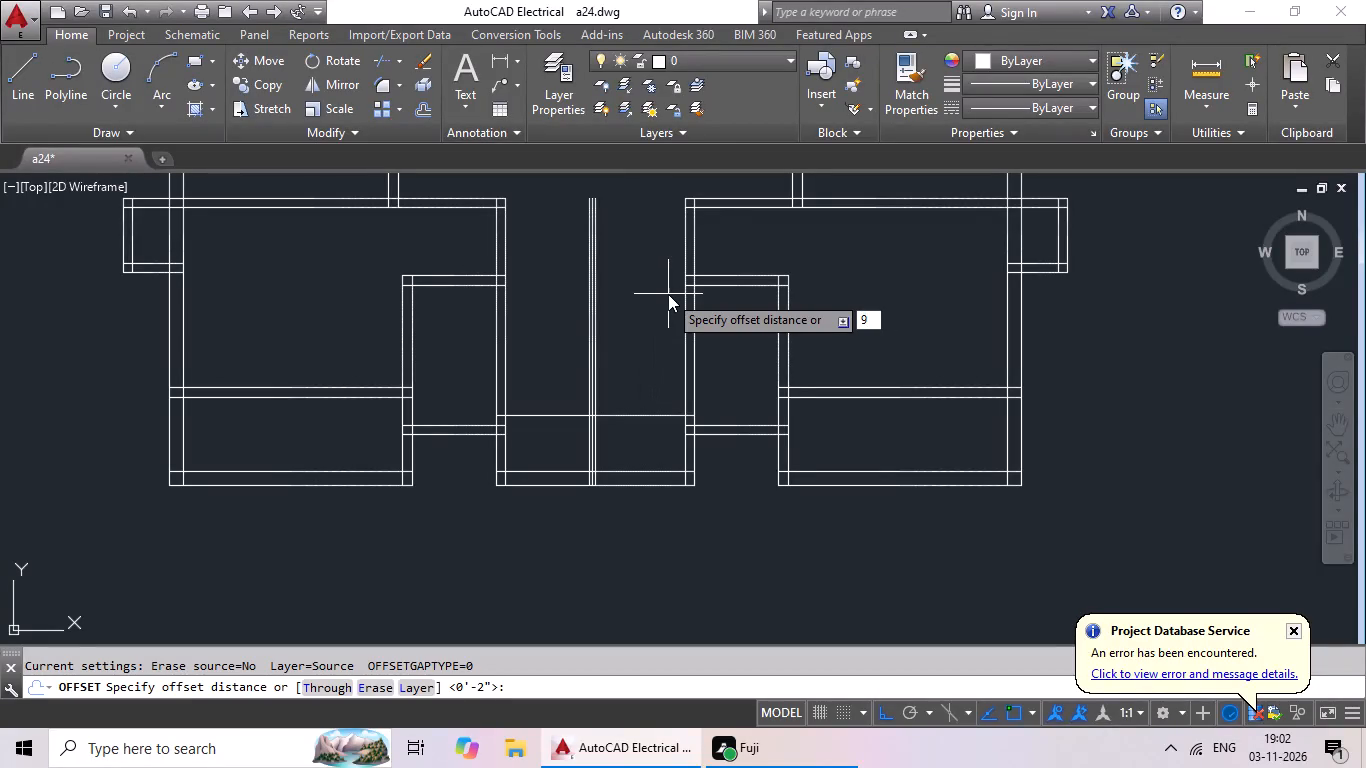
pyautogui.press('Return')
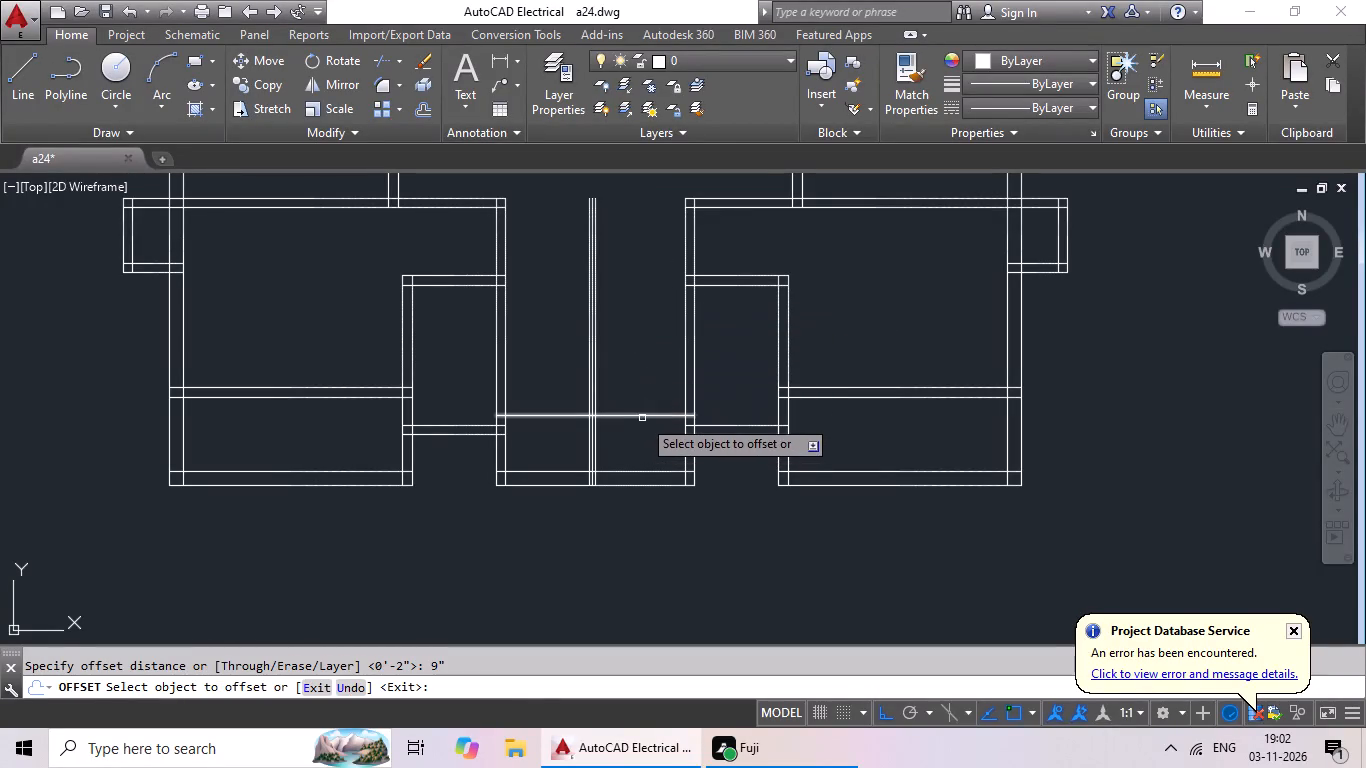
pyautogui.moveTo(642, 417); pyautogui.dragTo(642, 403)
pyautogui.click(642, 395)
pyautogui.moveTo(639, 403); pyautogui.dragTo(644, 391)
pyautogui.click(650, 375)
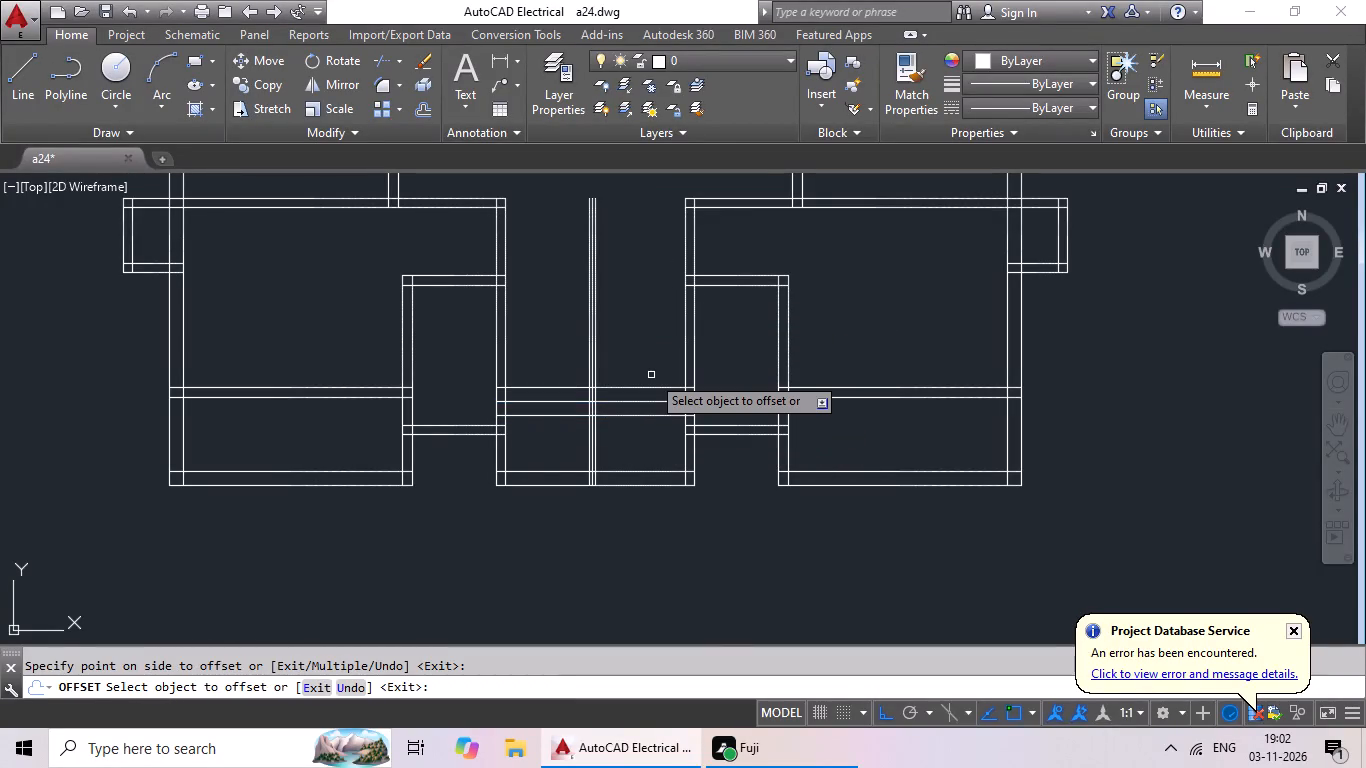
pyautogui.click(641, 388)
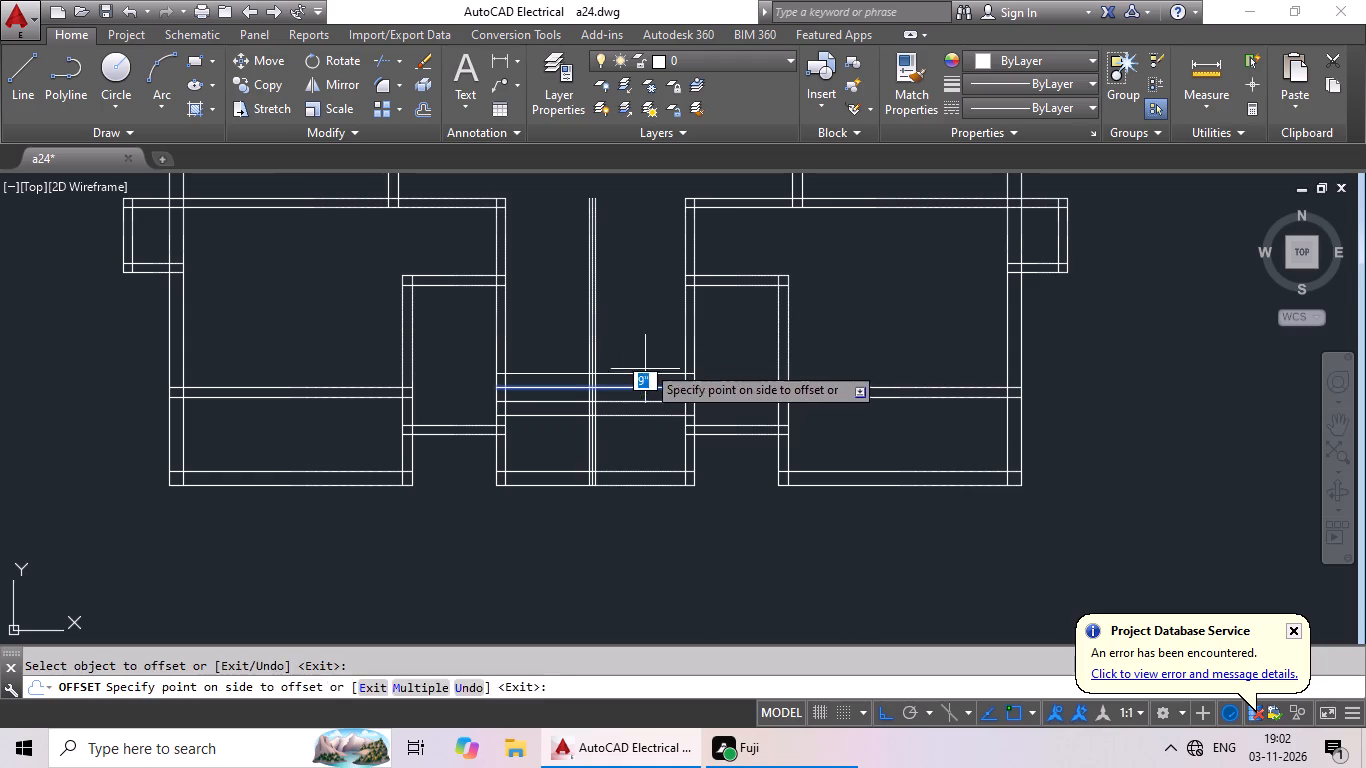
pyautogui.click(651, 337)
pyautogui.moveTo(631, 371); pyautogui.dragTo(633, 350)
pyautogui.click(633, 323)
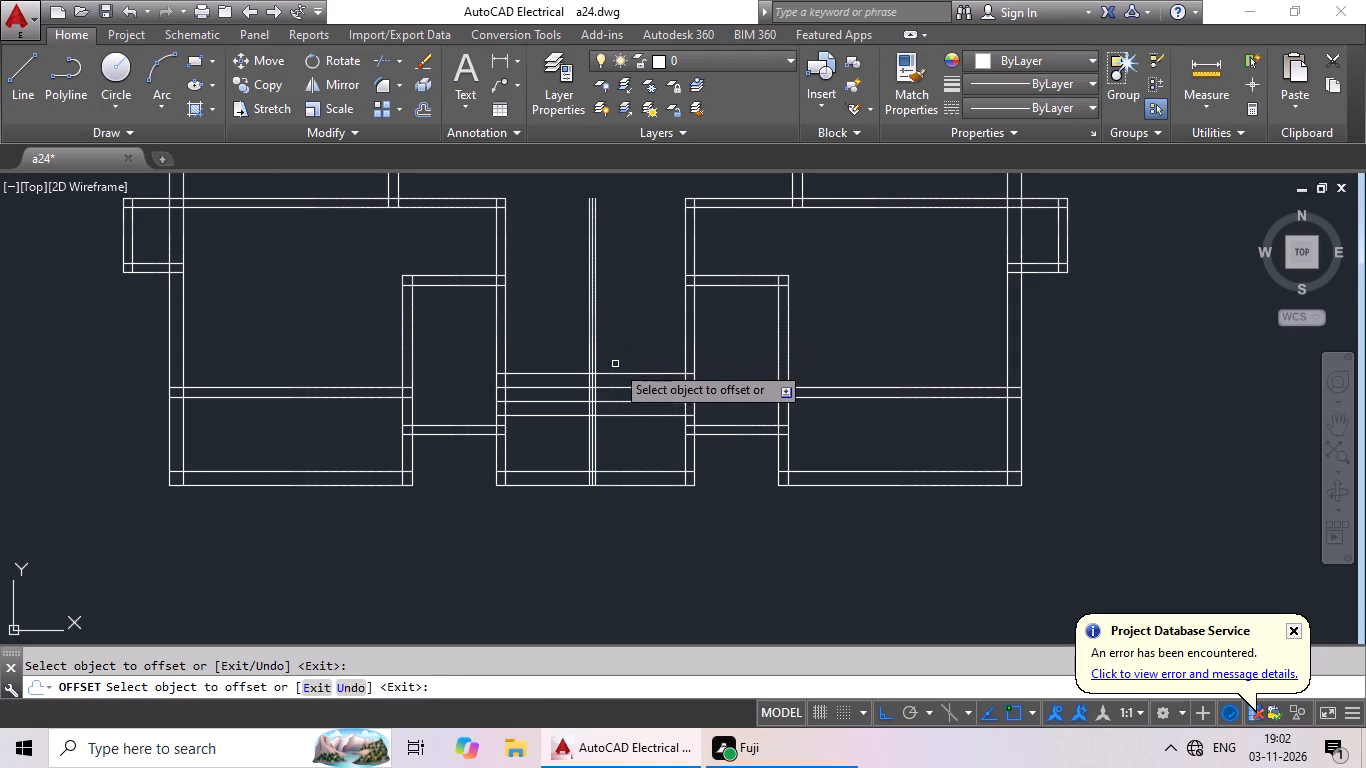
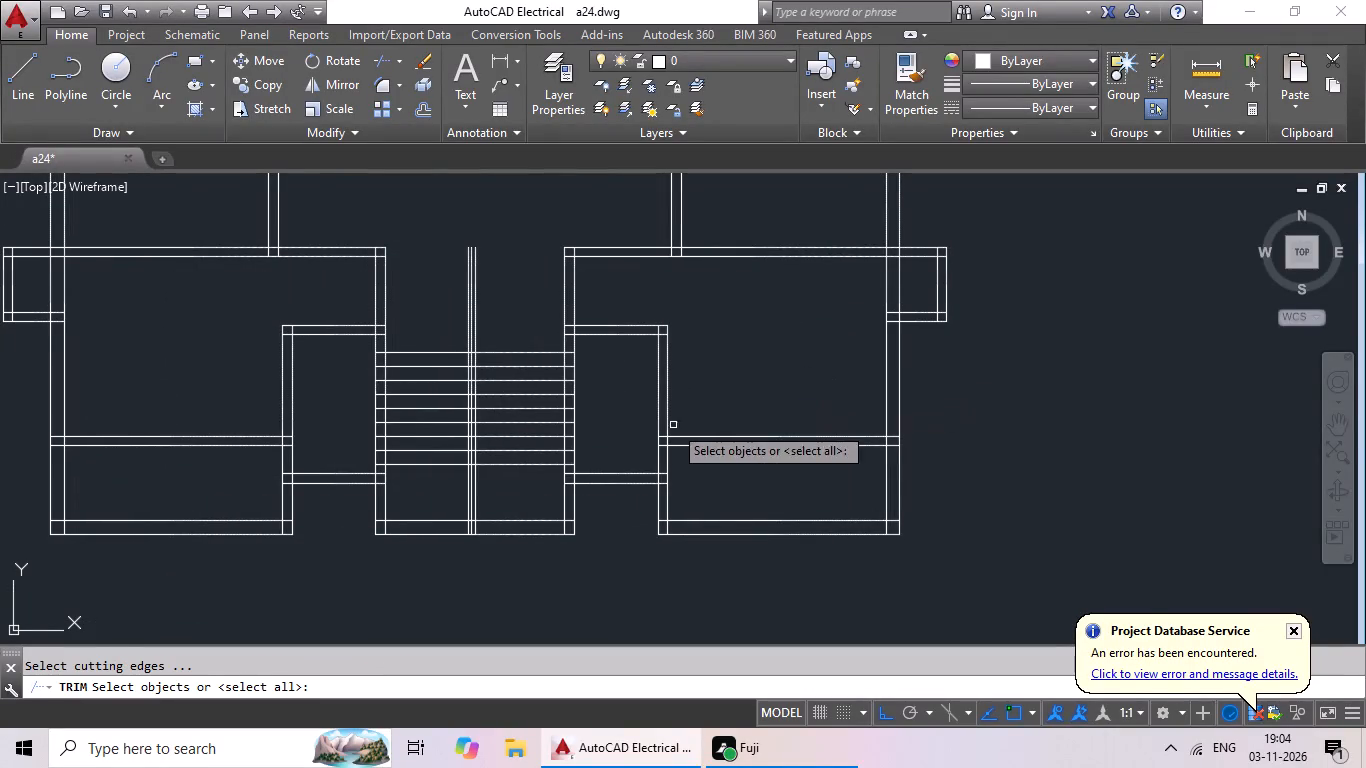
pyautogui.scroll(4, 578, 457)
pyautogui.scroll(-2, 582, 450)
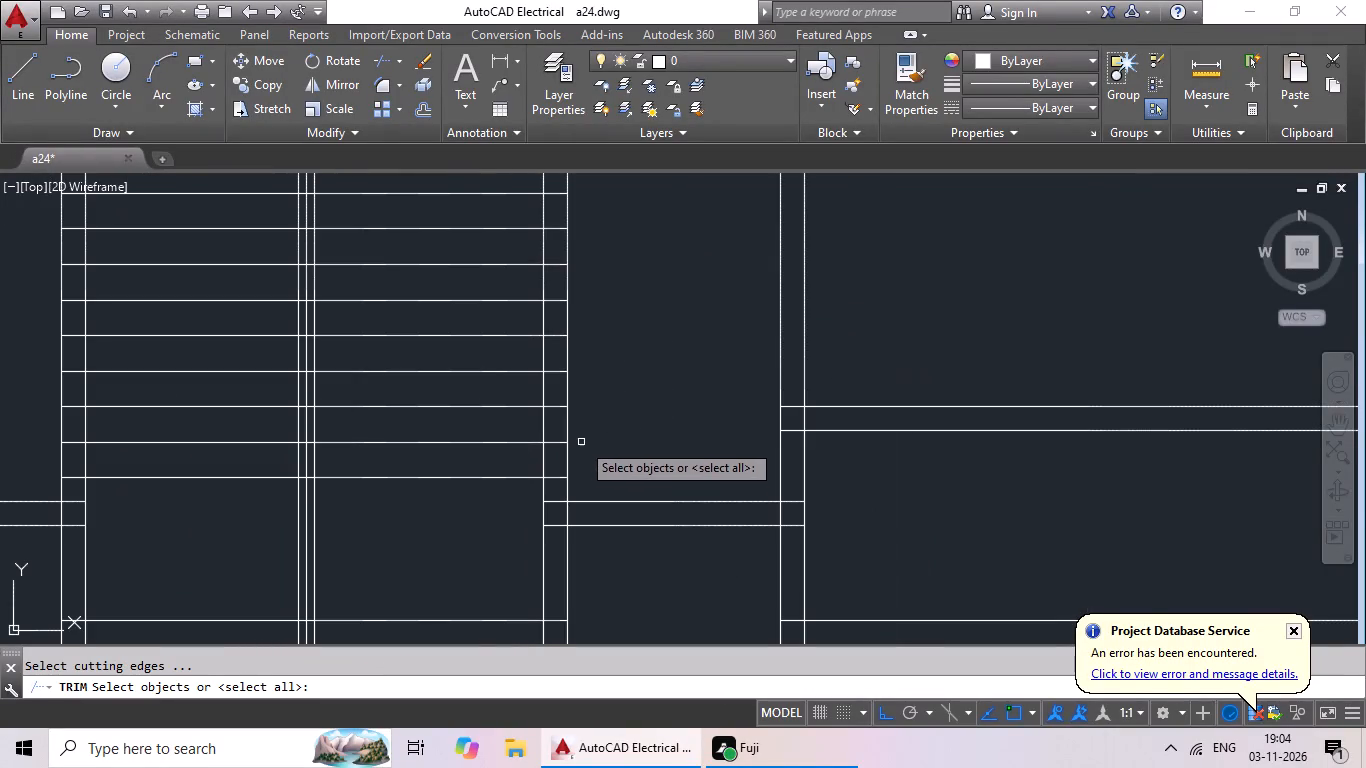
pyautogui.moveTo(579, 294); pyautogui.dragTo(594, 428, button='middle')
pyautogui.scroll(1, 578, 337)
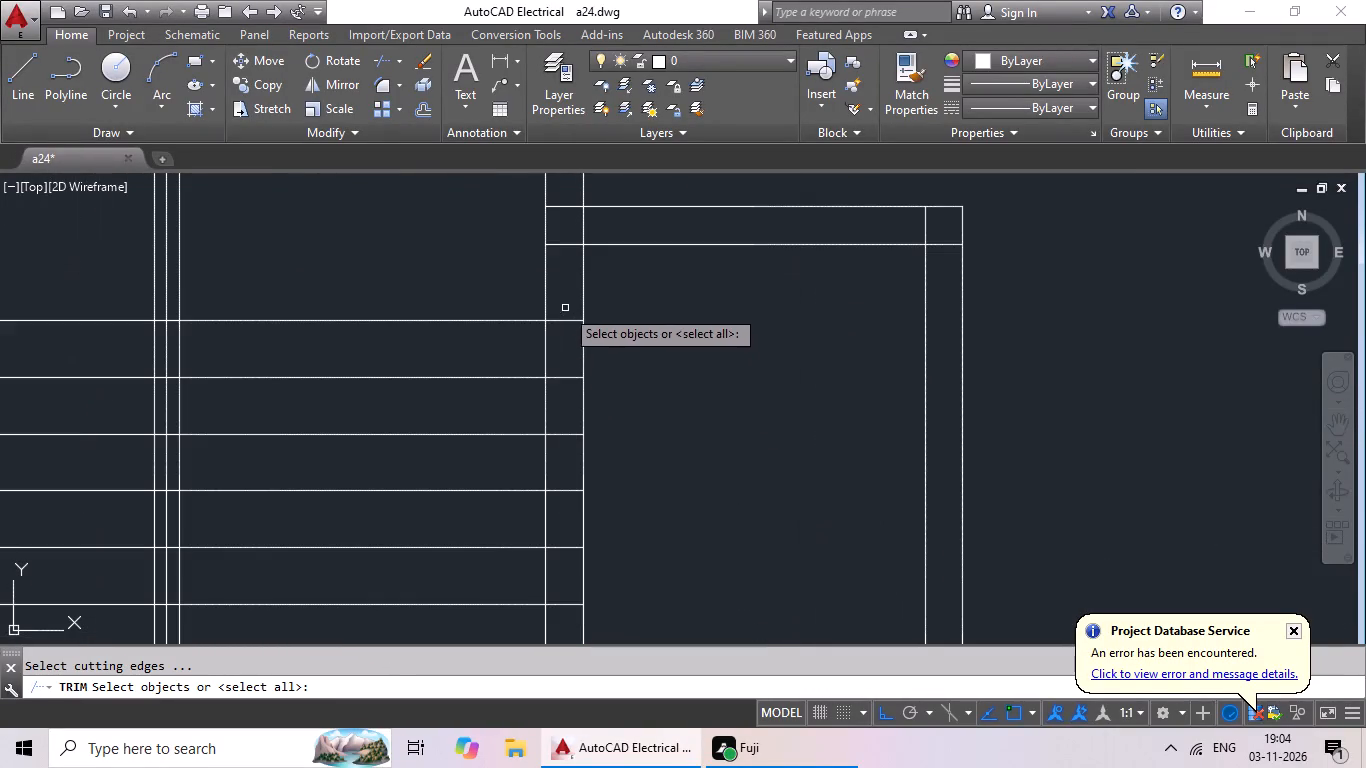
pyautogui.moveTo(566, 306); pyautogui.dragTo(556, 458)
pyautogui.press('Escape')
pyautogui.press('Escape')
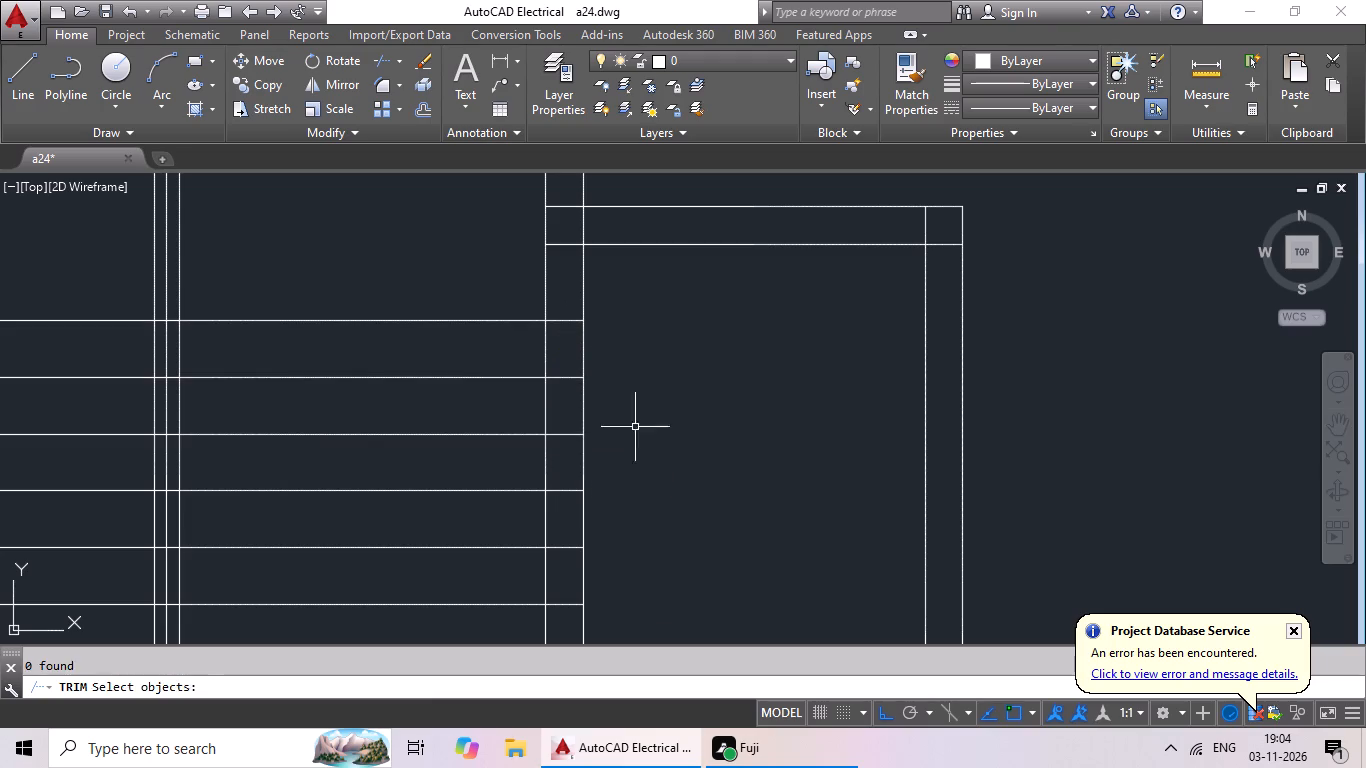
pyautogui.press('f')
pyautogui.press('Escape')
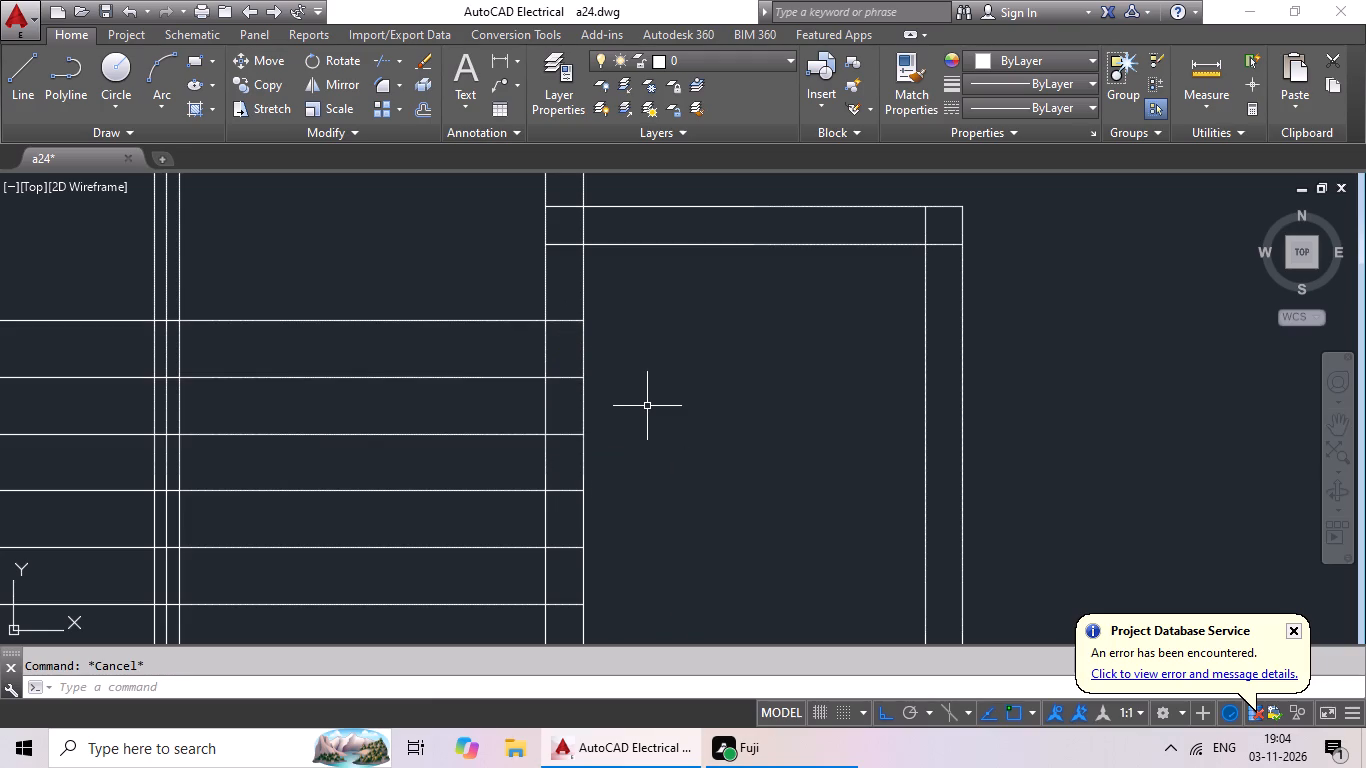
# Trim the right ends of the stair tread lines that run into the right wall of the central bay.
pyautogui.write('tr')
pyautogui.press('space')
pyautogui.press('space')
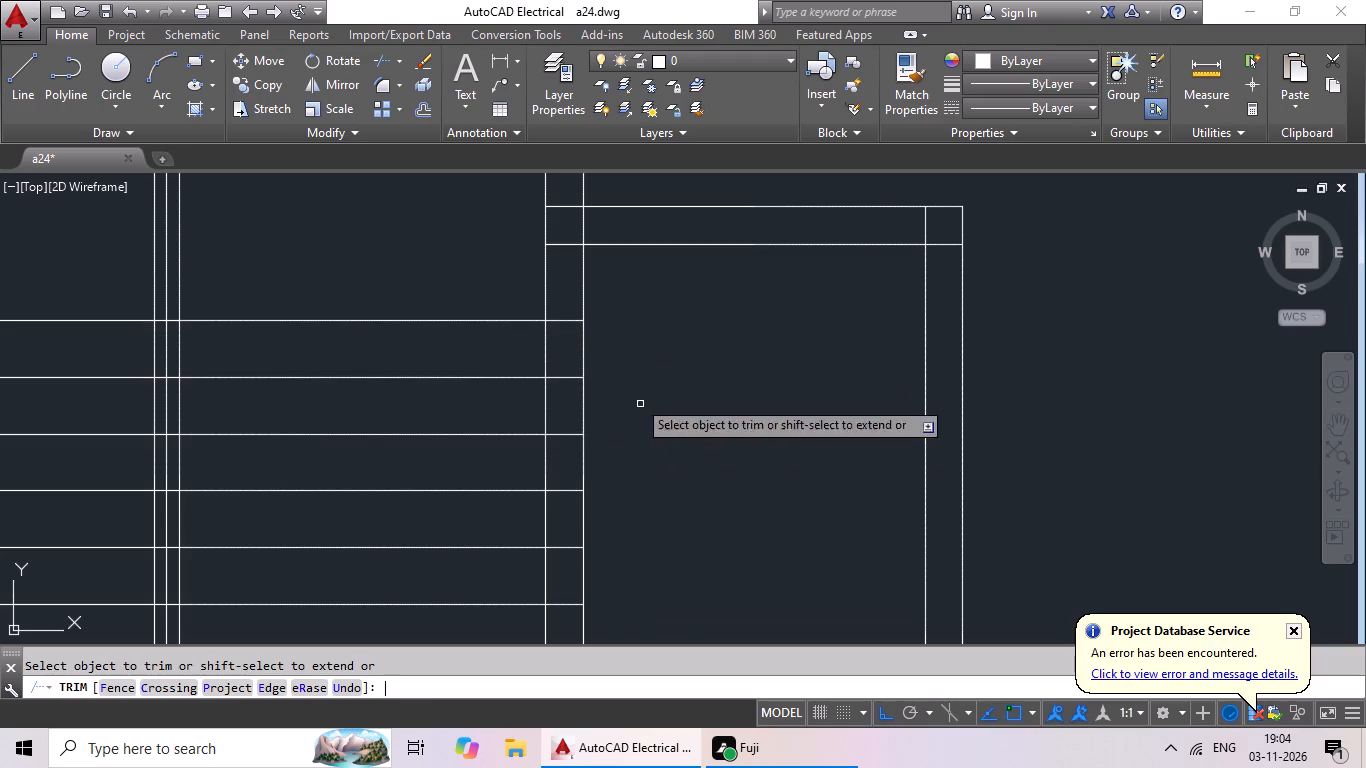
pyautogui.moveTo(567, 296); pyautogui.dragTo(561, 508)
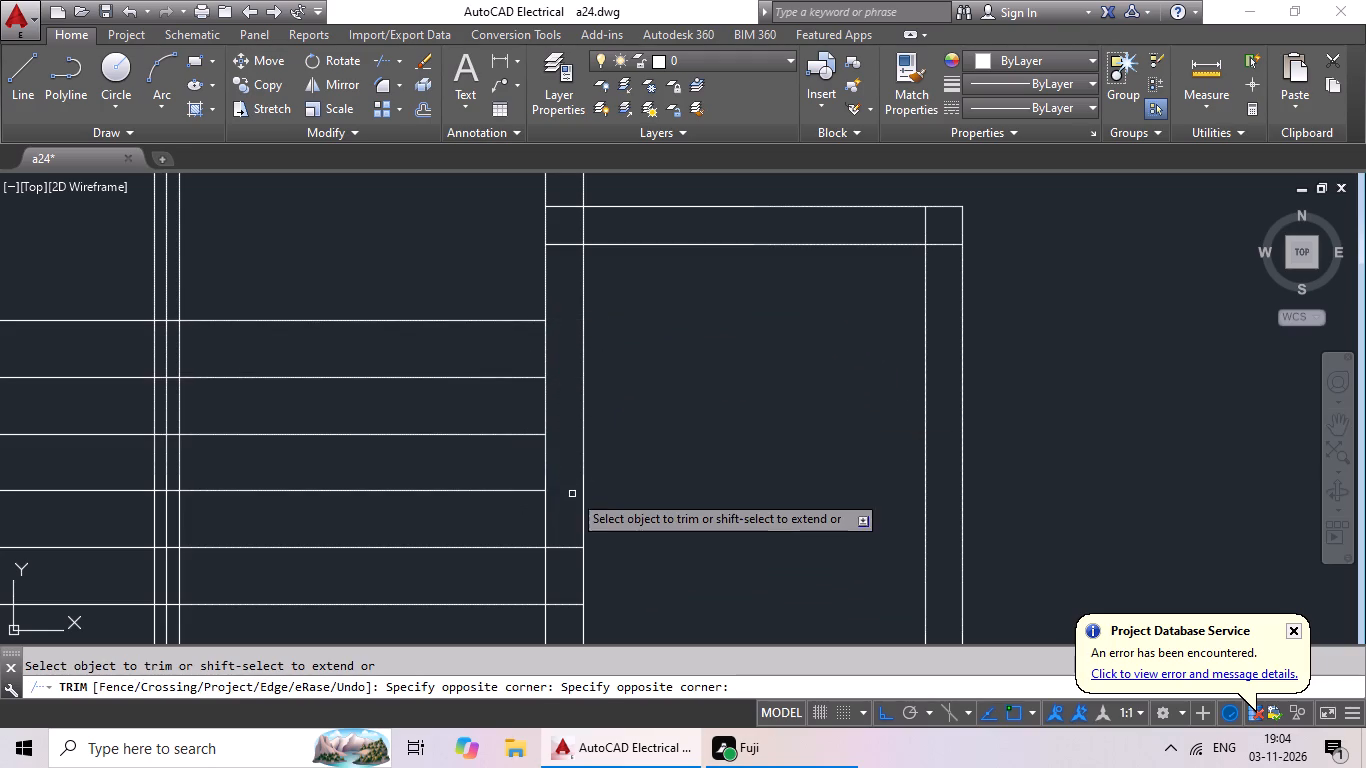
pyautogui.moveTo(567, 474); pyautogui.dragTo(585, 237, button='middle')
pyautogui.moveTo(578, 280); pyautogui.dragTo(573, 358)
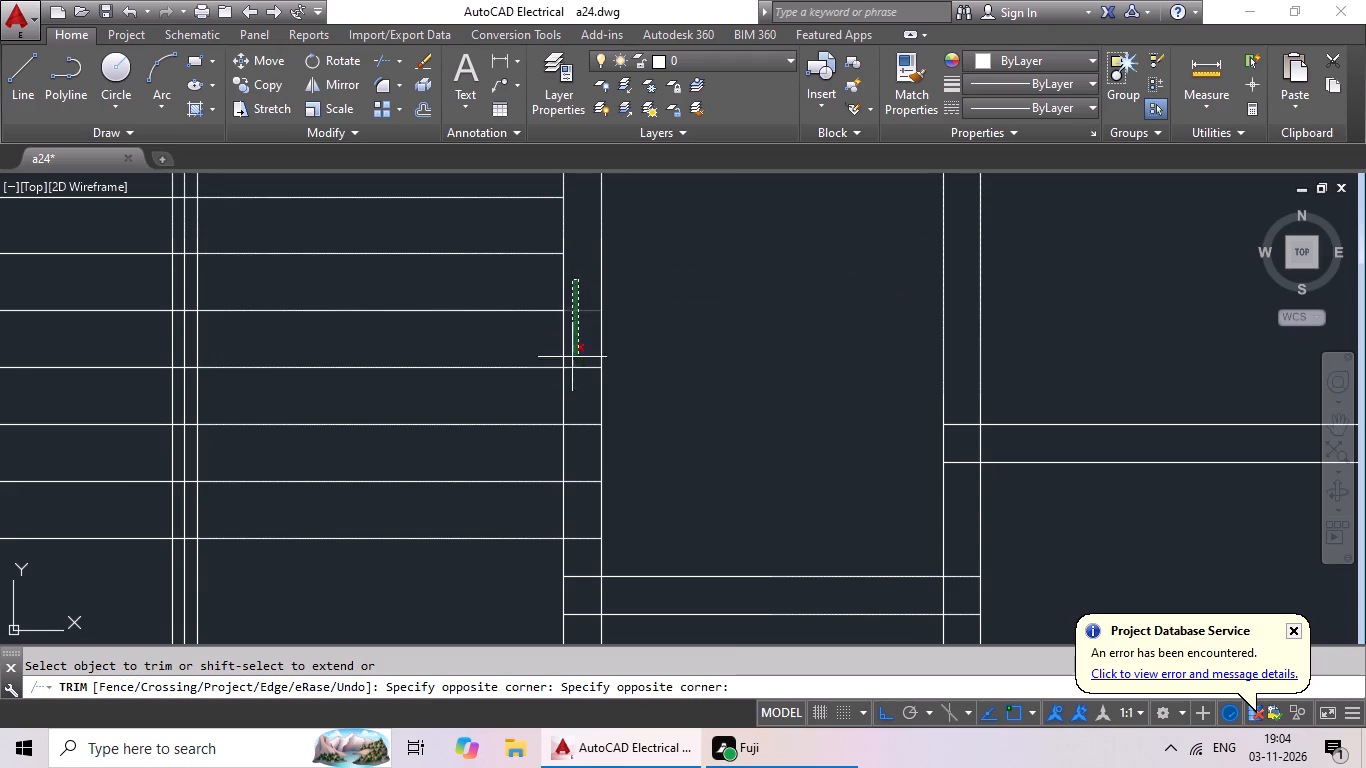
pyautogui.moveTo(573, 358); pyautogui.dragTo(582, 541)
# Trim the left ends of the tread lines inside the left wall of the stair bay, except the lowest one.
pyautogui.scroll(-2, 673, 449)
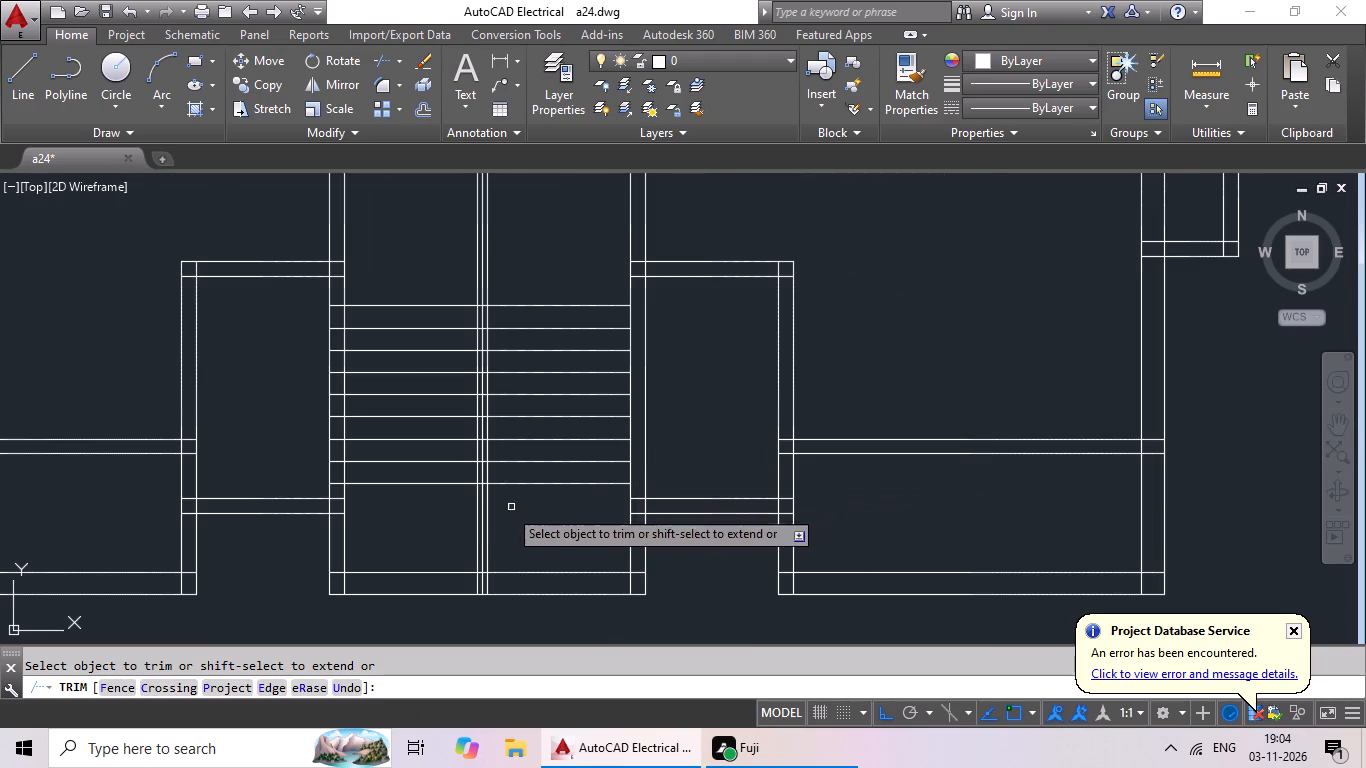
pyautogui.scroll(1, 336, 299)
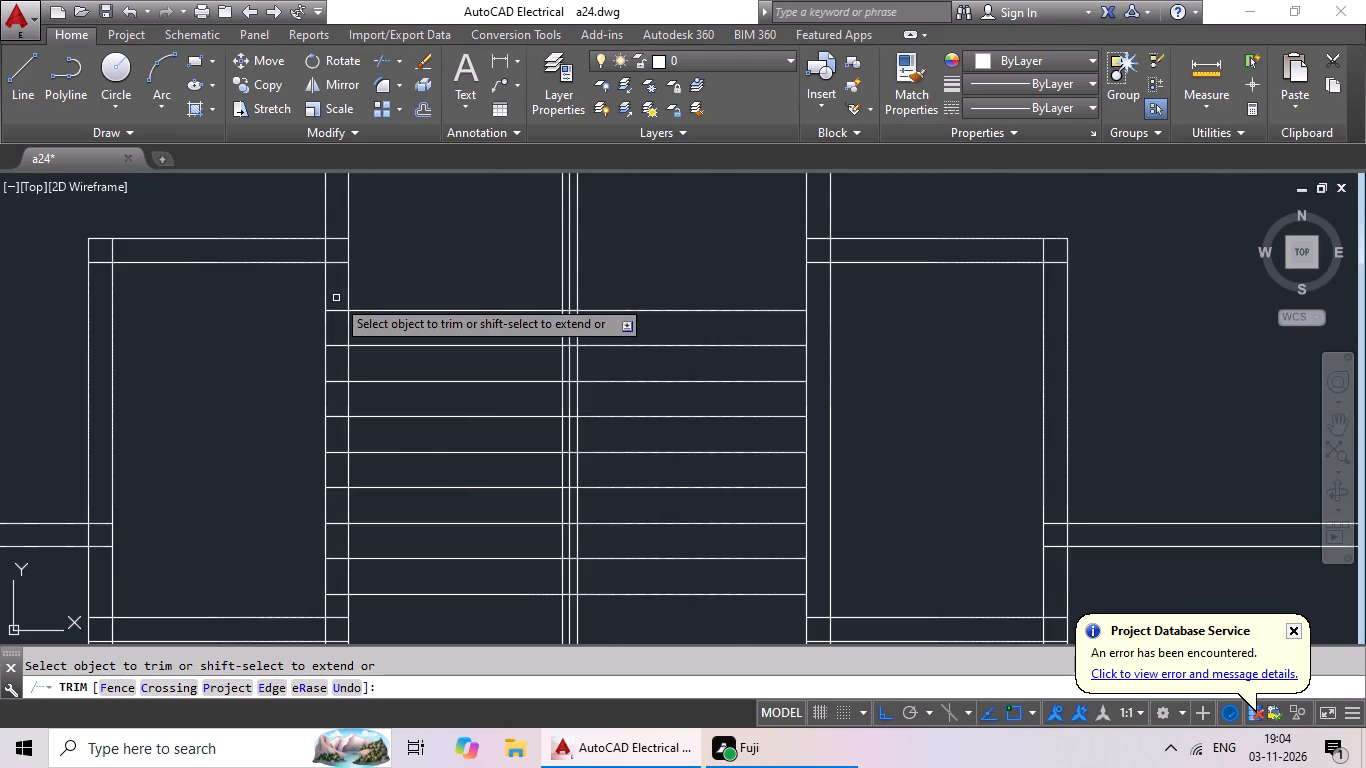
pyautogui.scroll(3, 336, 298)
pyautogui.moveTo(337, 298); pyautogui.dragTo(334, 588)
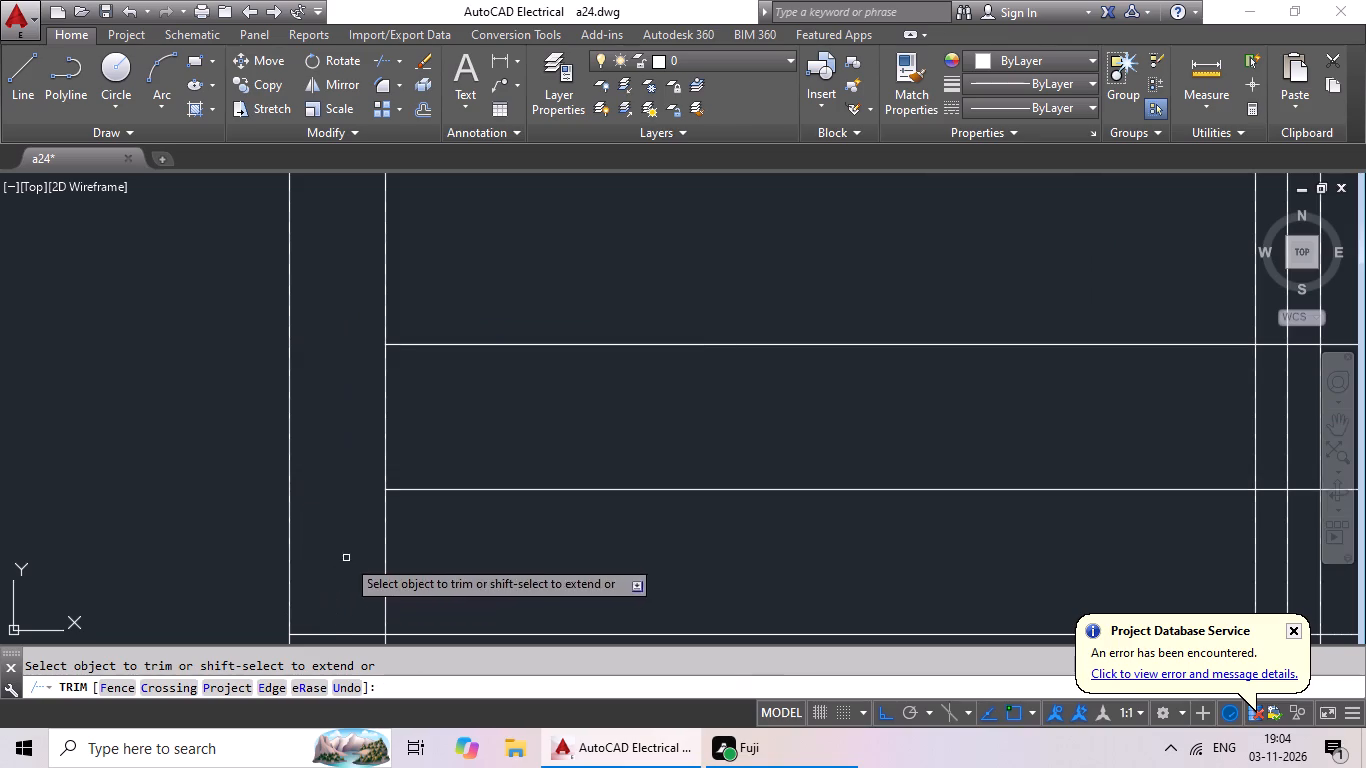
pyautogui.moveTo(348, 552); pyautogui.dragTo(398, 251, button='middle')
pyautogui.moveTo(396, 296); pyautogui.dragTo(392, 599)
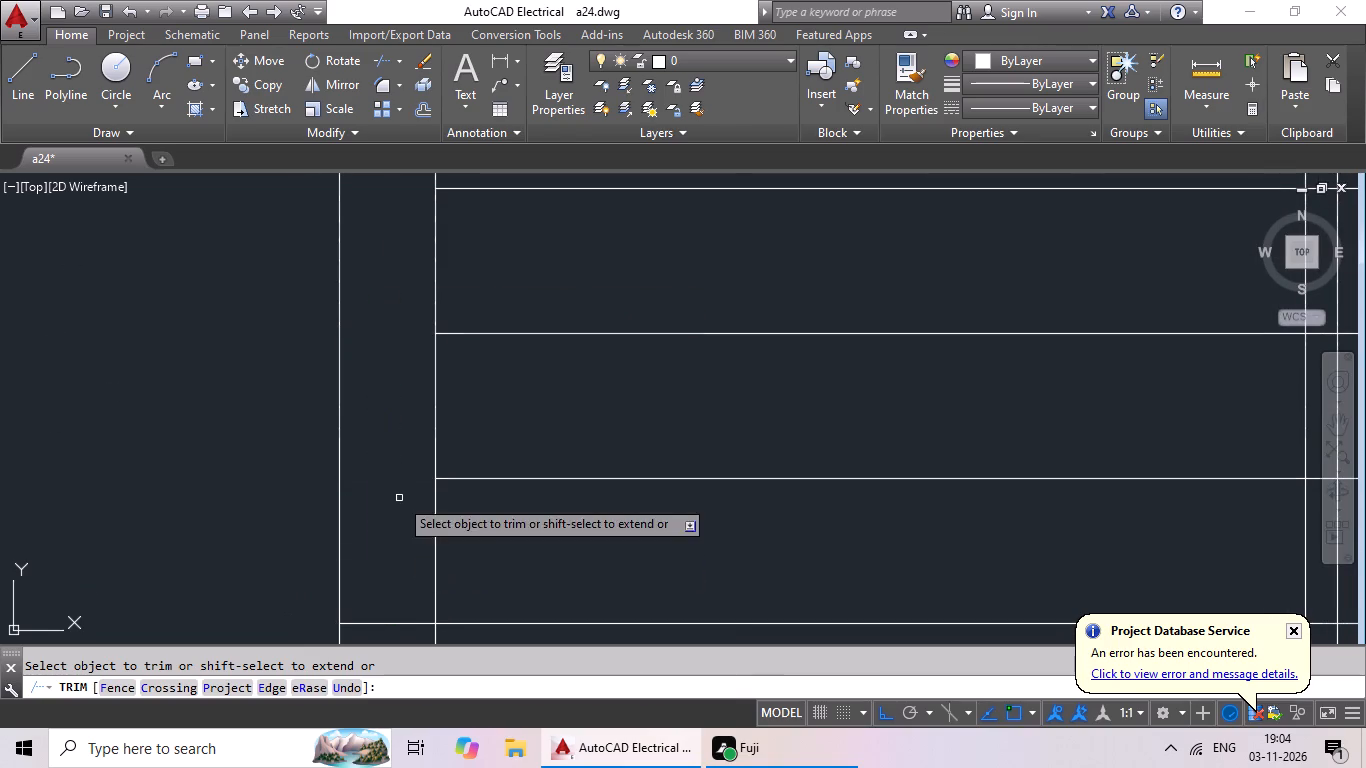
pyautogui.moveTo(399, 497); pyautogui.dragTo(467, 148, button='middle')
pyautogui.scroll(1, 405, 479)
pyautogui.scroll(-2, 476, 209)
pyautogui.moveTo(470, 230); pyautogui.dragTo(441, 557)
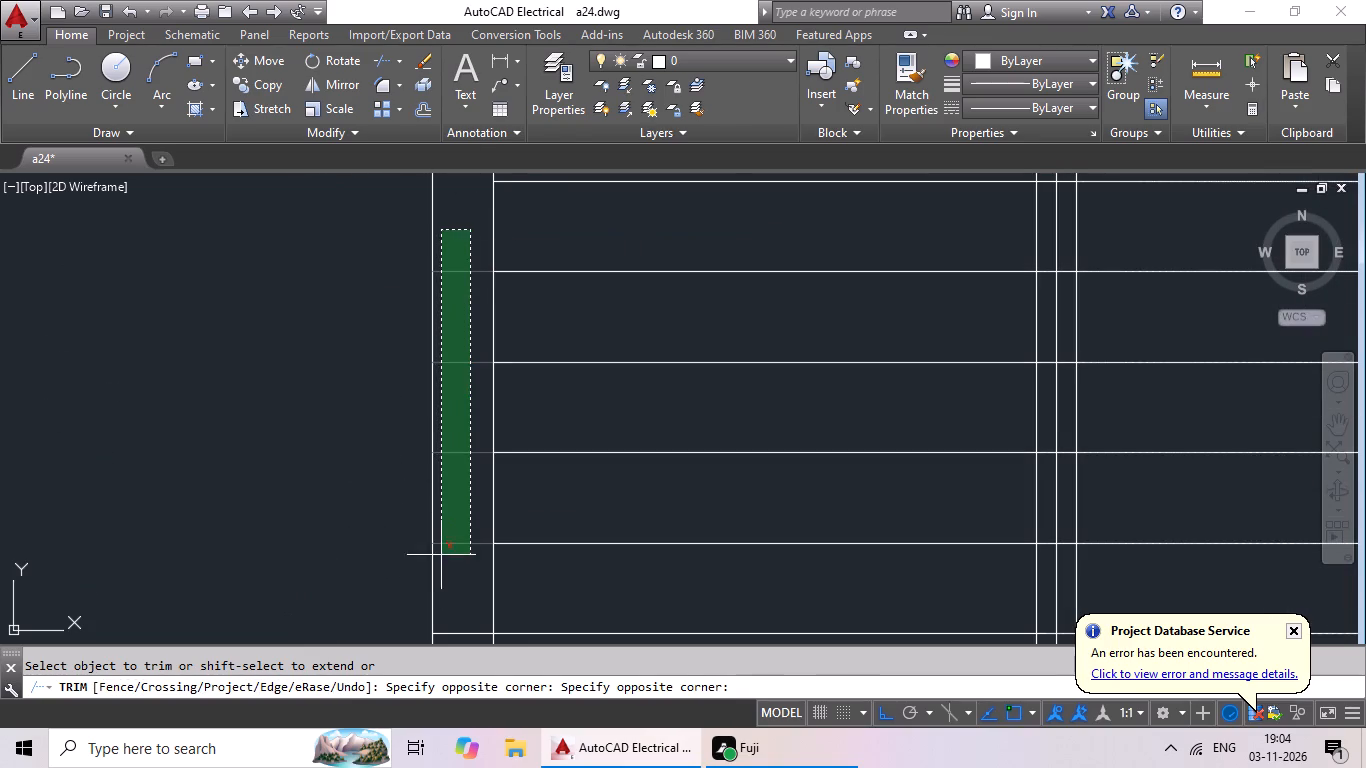
pyautogui.moveTo(441, 557); pyautogui.dragTo(449, 593)
pyautogui.scroll(-2, 557, 465)
# Trim the three central vertical lines above the top tread line and between the bottom tread line and the bay's lower wall.
pyautogui.moveTo(811, 186); pyautogui.dragTo(774, 273, button='middle')
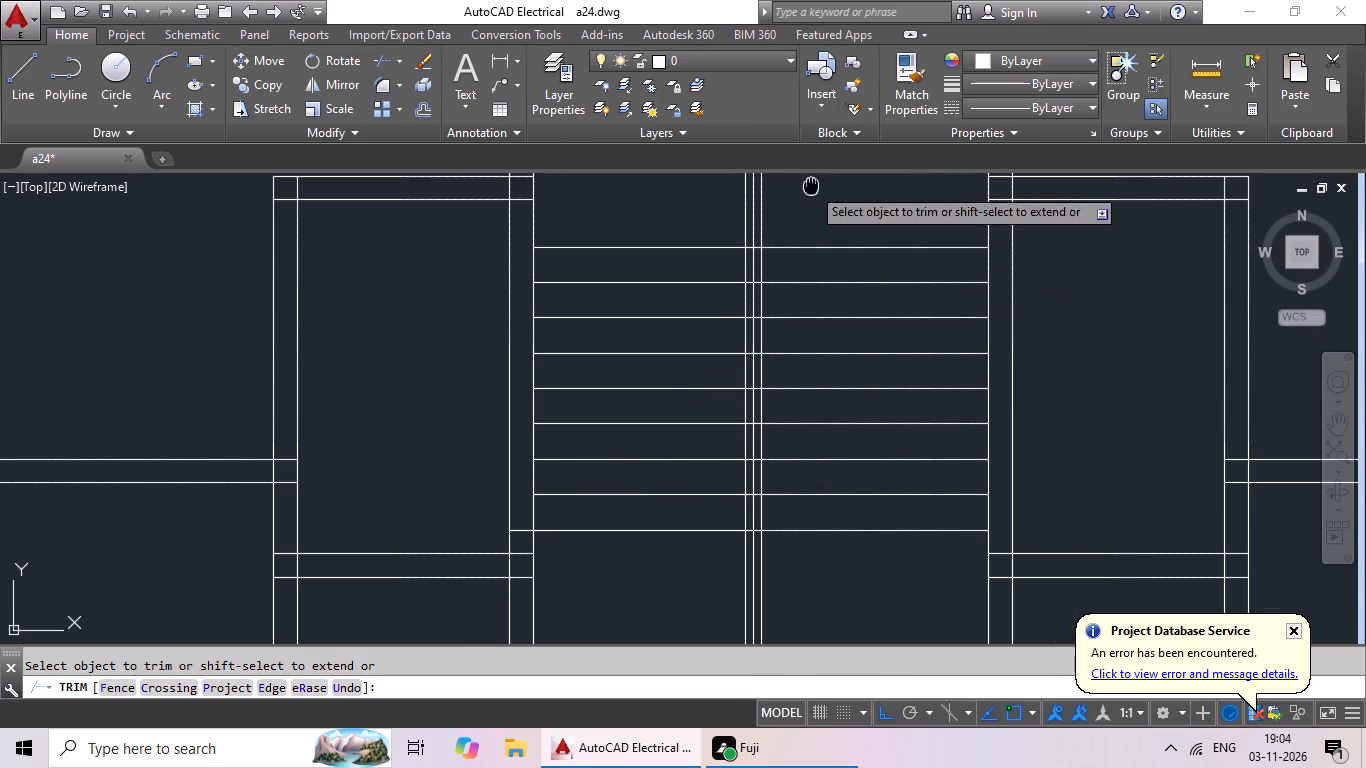
pyautogui.moveTo(774, 273); pyautogui.dragTo(748, 327, button='middle')
pyautogui.moveTo(762, 289); pyautogui.dragTo(588, 362)
pyautogui.scroll(-1, 725, 287)
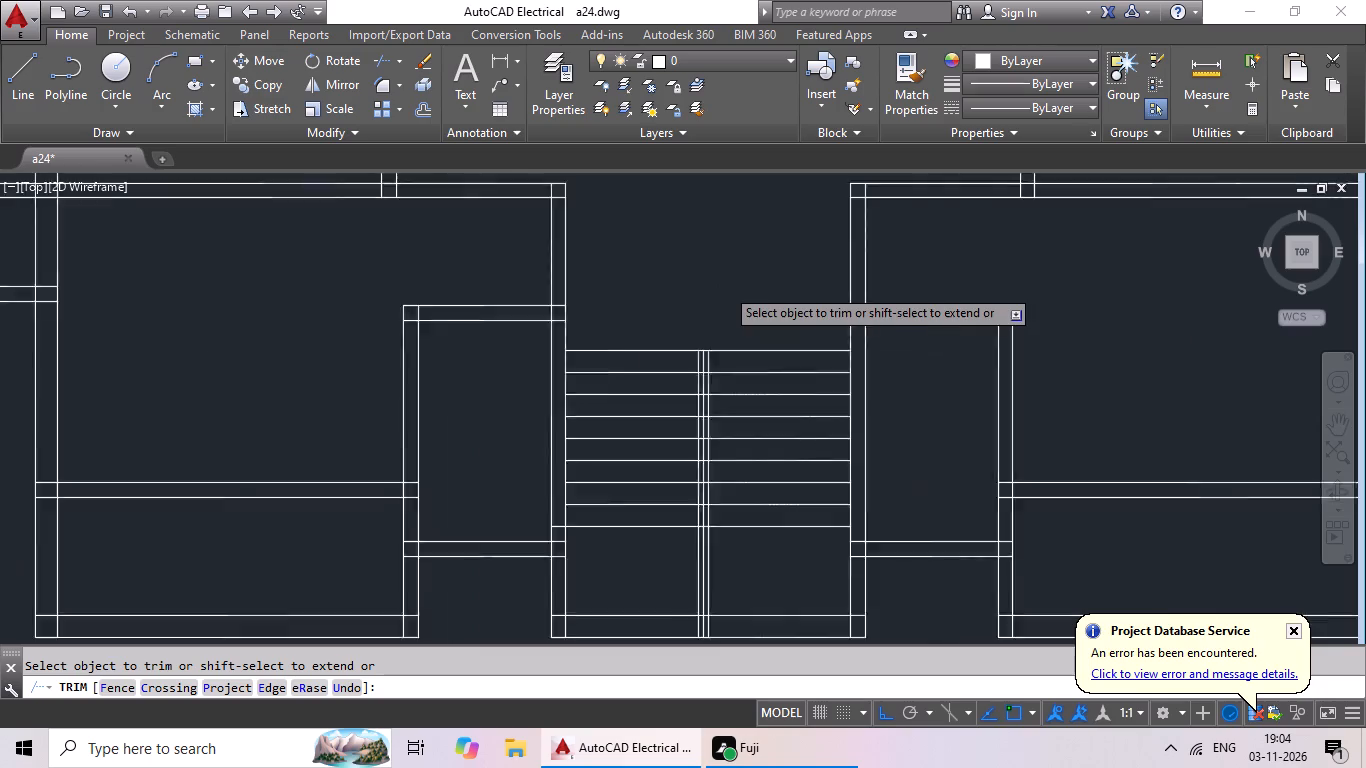
pyautogui.scroll(-1, 725, 287)
pyautogui.moveTo(725, 289); pyautogui.dragTo(731, 169, button='middle')
pyautogui.scroll(3, 731, 348)
pyautogui.moveTo(836, 271); pyautogui.dragTo(645, 385)
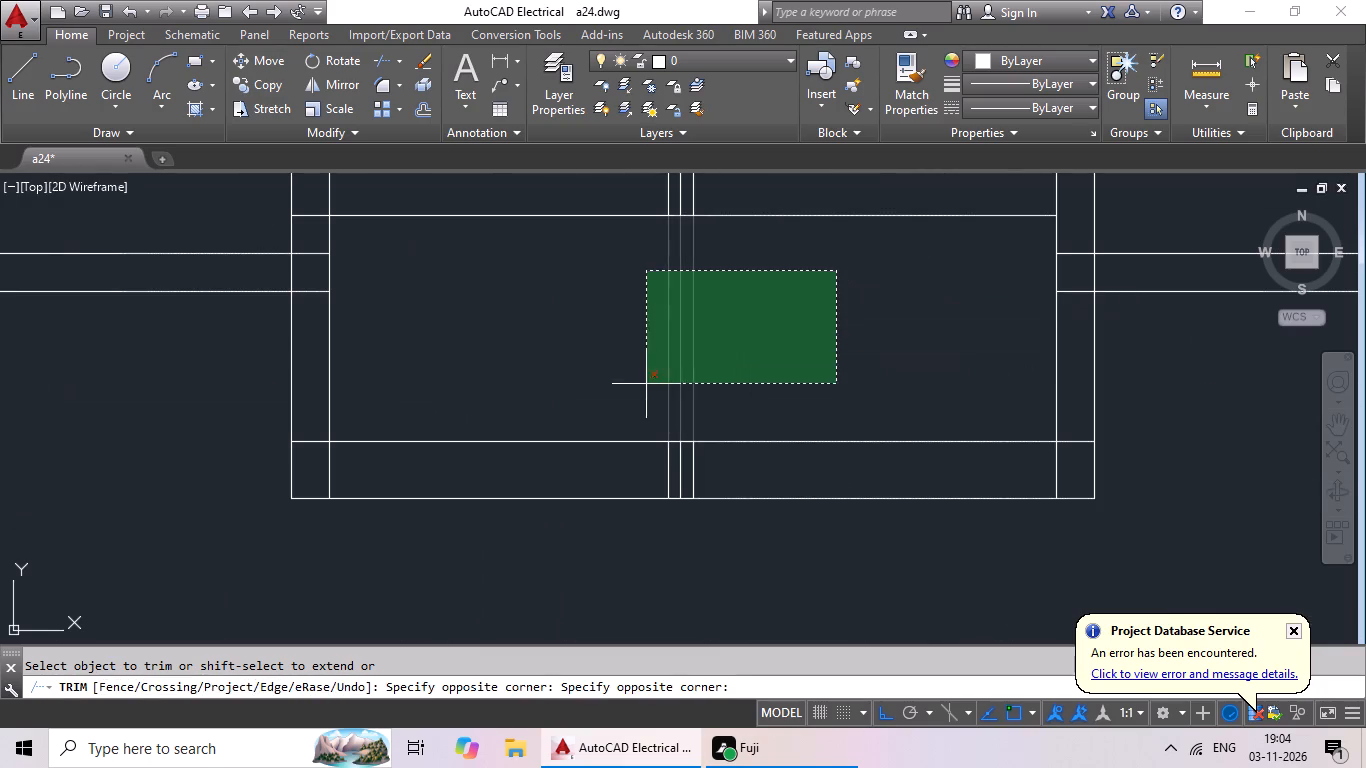
pyautogui.moveTo(645, 385); pyautogui.dragTo(637, 395)
pyautogui.scroll(-4, 695, 390)
pyautogui.press('Escape')
# Erase the three short vertical segments left inside the lower wall of the stair bay.
pyautogui.scroll(5, 698, 405)
pyautogui.moveTo(776, 355); pyautogui.dragTo(632, 374)
pyautogui.click(632, 374)
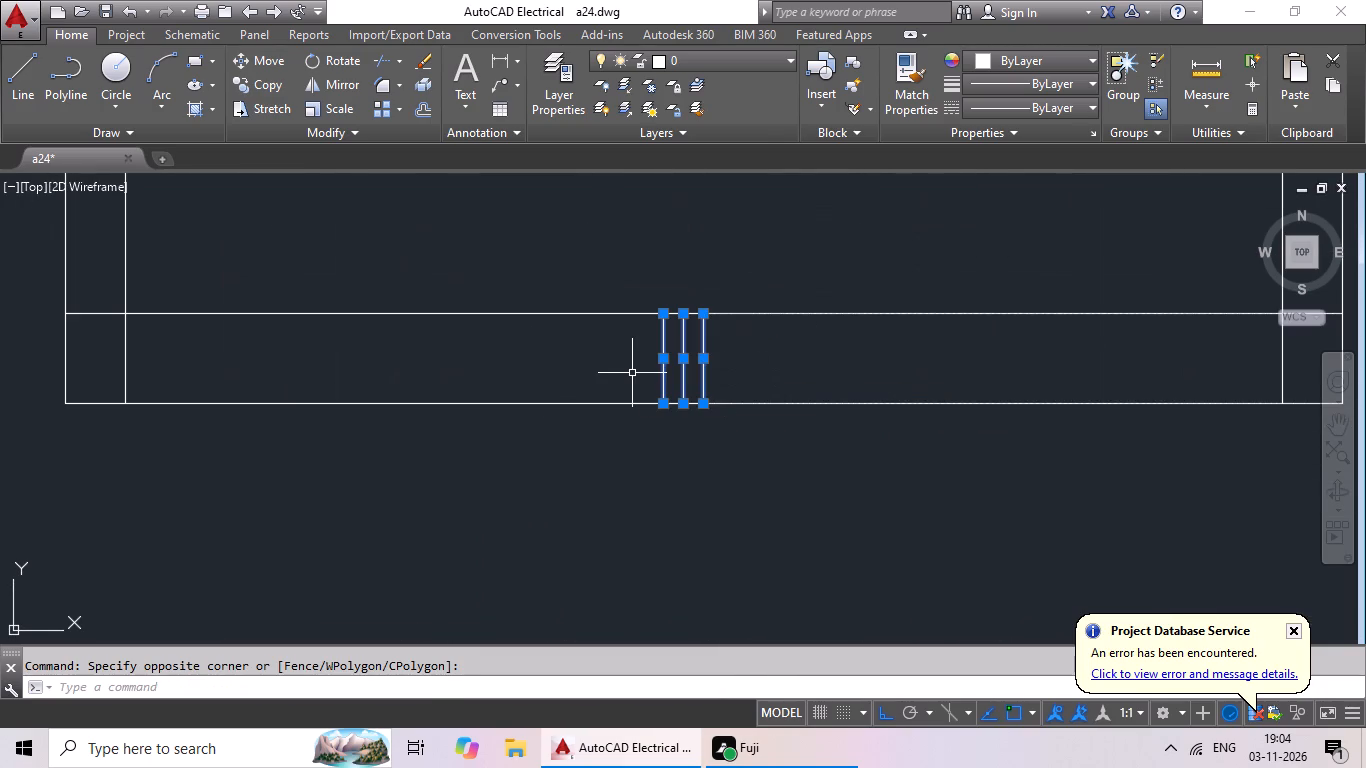
pyautogui.press('Delete')
# Erase the middle one of the three central vertical lines dividing the stair flights.
pyautogui.scroll(-3, 637, 334)
pyautogui.moveTo(700, 311); pyautogui.dragTo(634, 466, button='middle')
pyautogui.scroll(4, 585, 367)
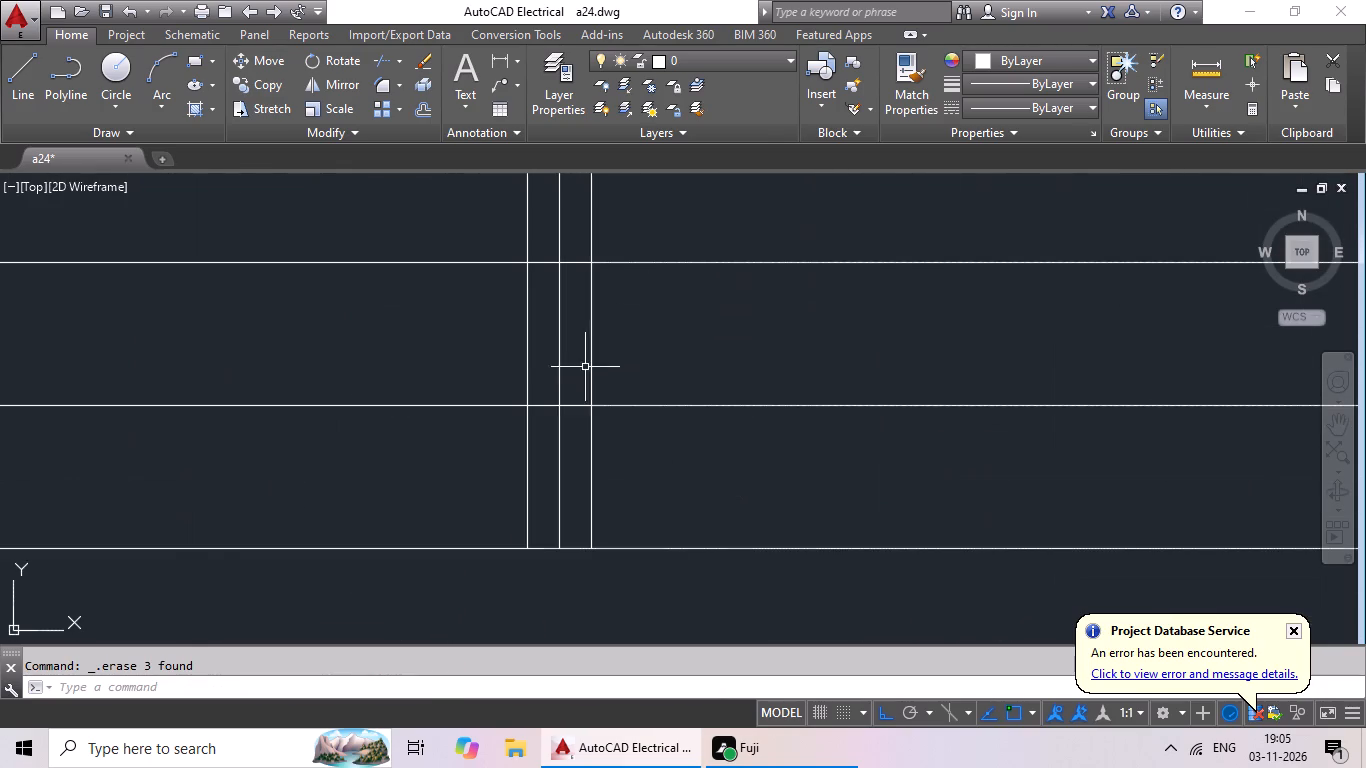
pyautogui.click(556, 375)
pyautogui.click(561, 358)
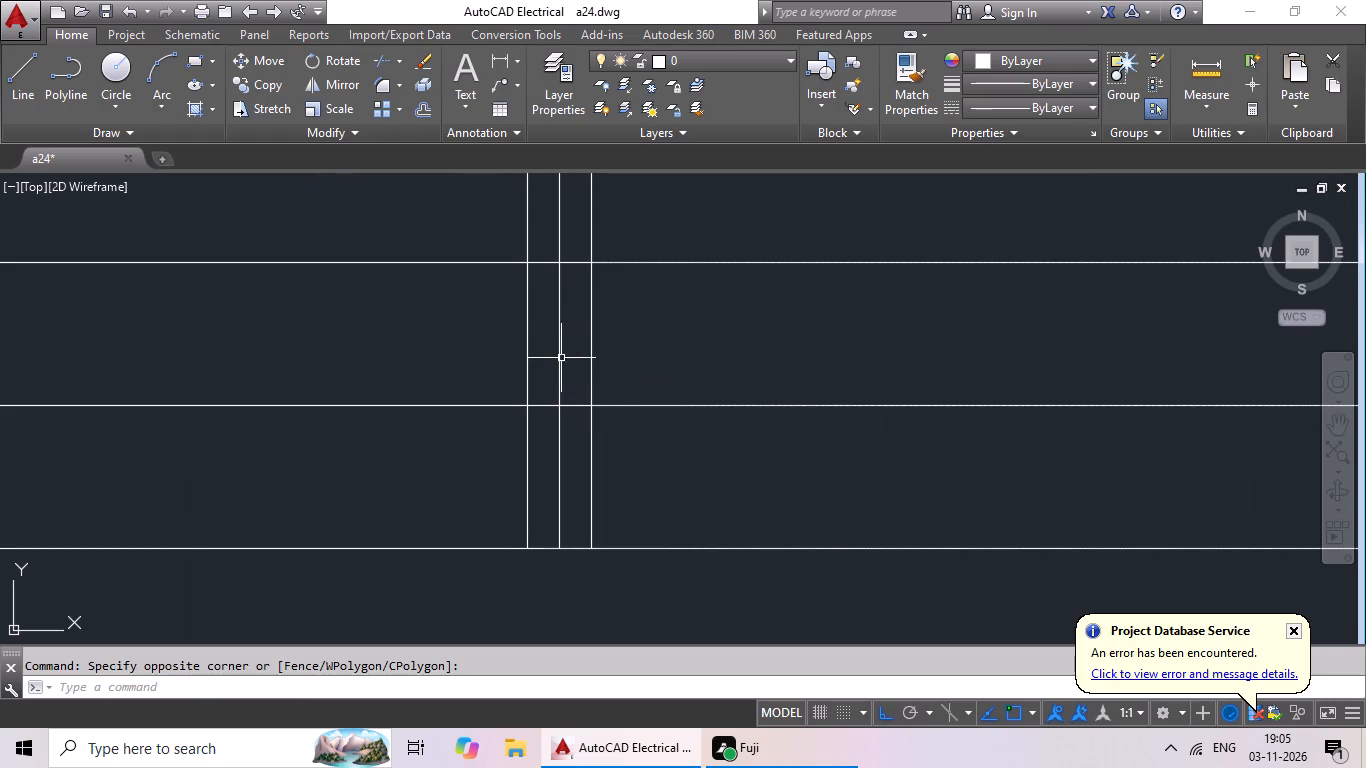
pyautogui.click(558, 349)
pyautogui.press('Delete')
# Trim the second-lowest tread line between the two central vertical divider lines.
pyautogui.scroll(-2, 609, 361)
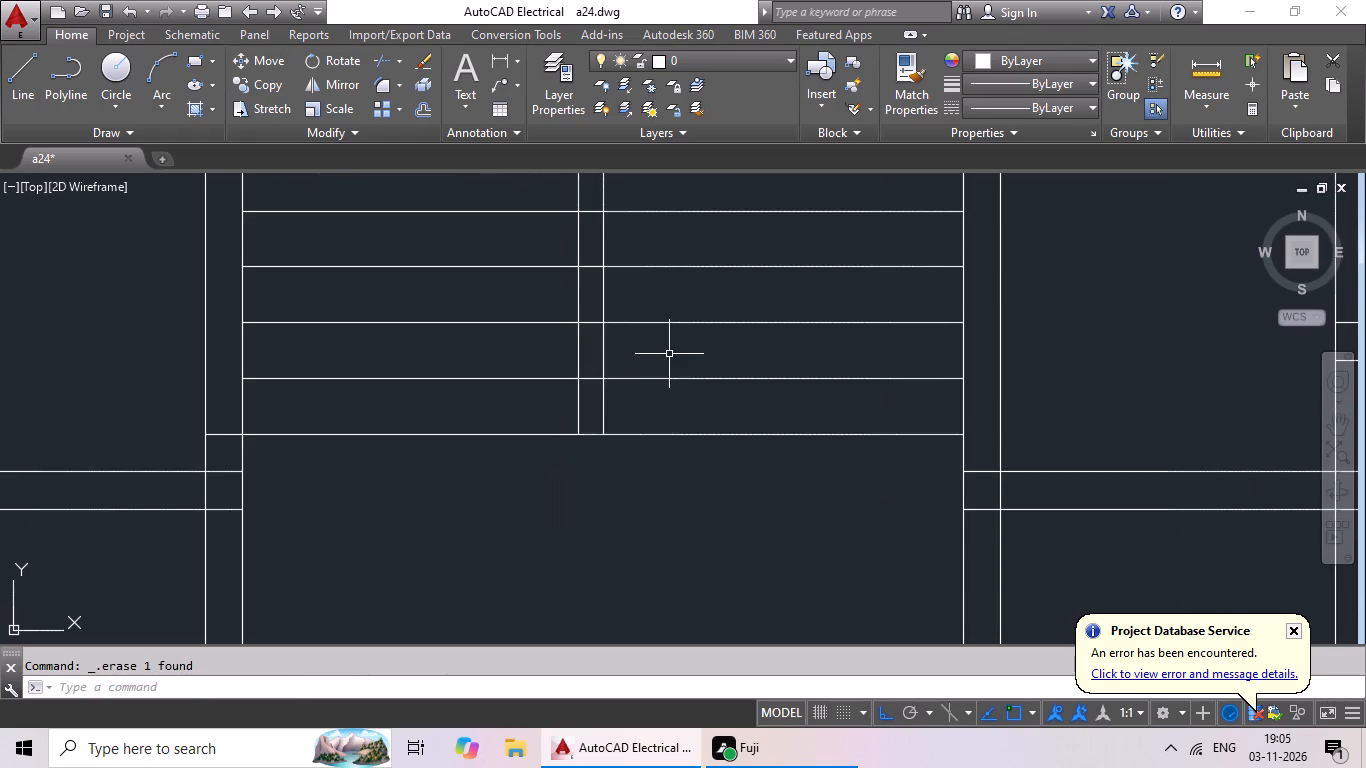
pyautogui.moveTo(655, 389); pyautogui.dragTo(618, 514, button='middle')
pyautogui.press('Escape')
pyautogui.scroll(-2, 652, 447)
pyautogui.press('Escape')
pyautogui.press('Escape')
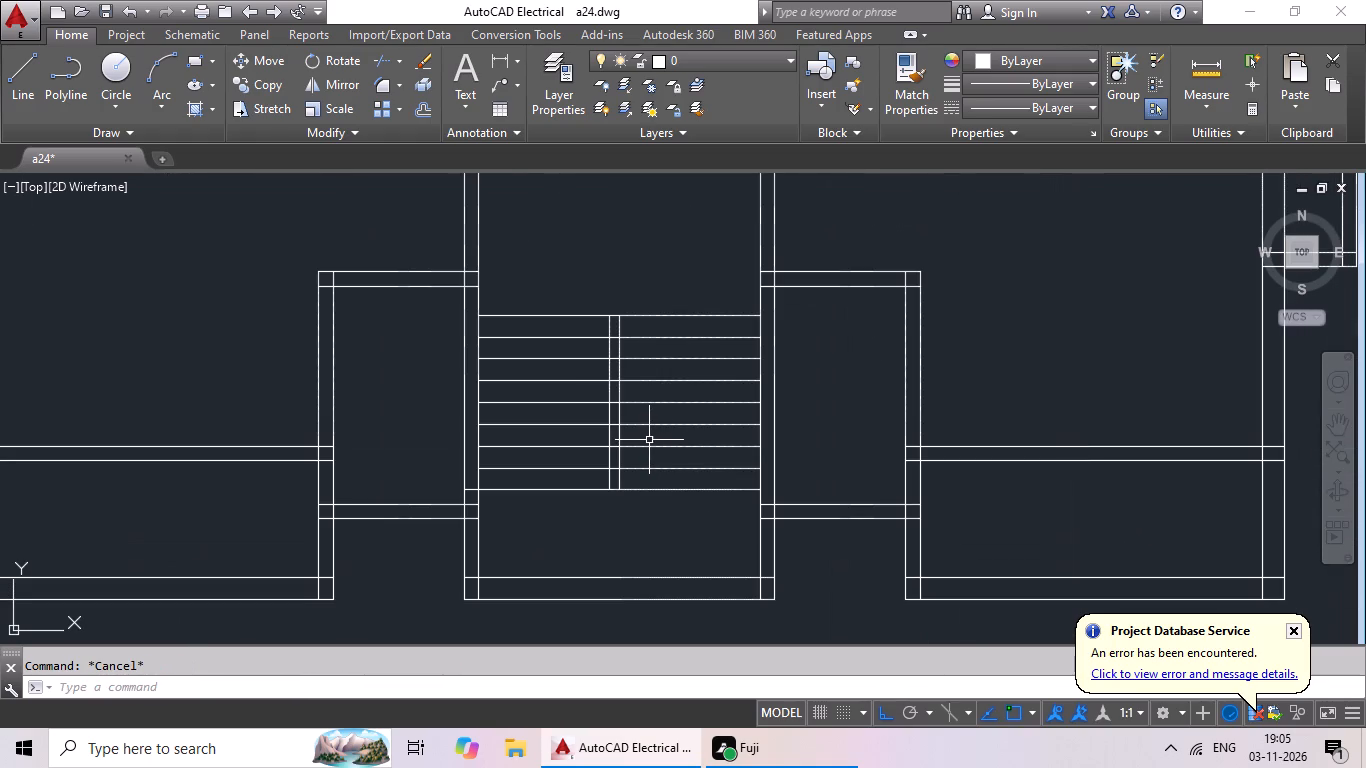
pyautogui.press('t')
pyautogui.press('r')
pyautogui.press('space')
pyautogui.press('space')
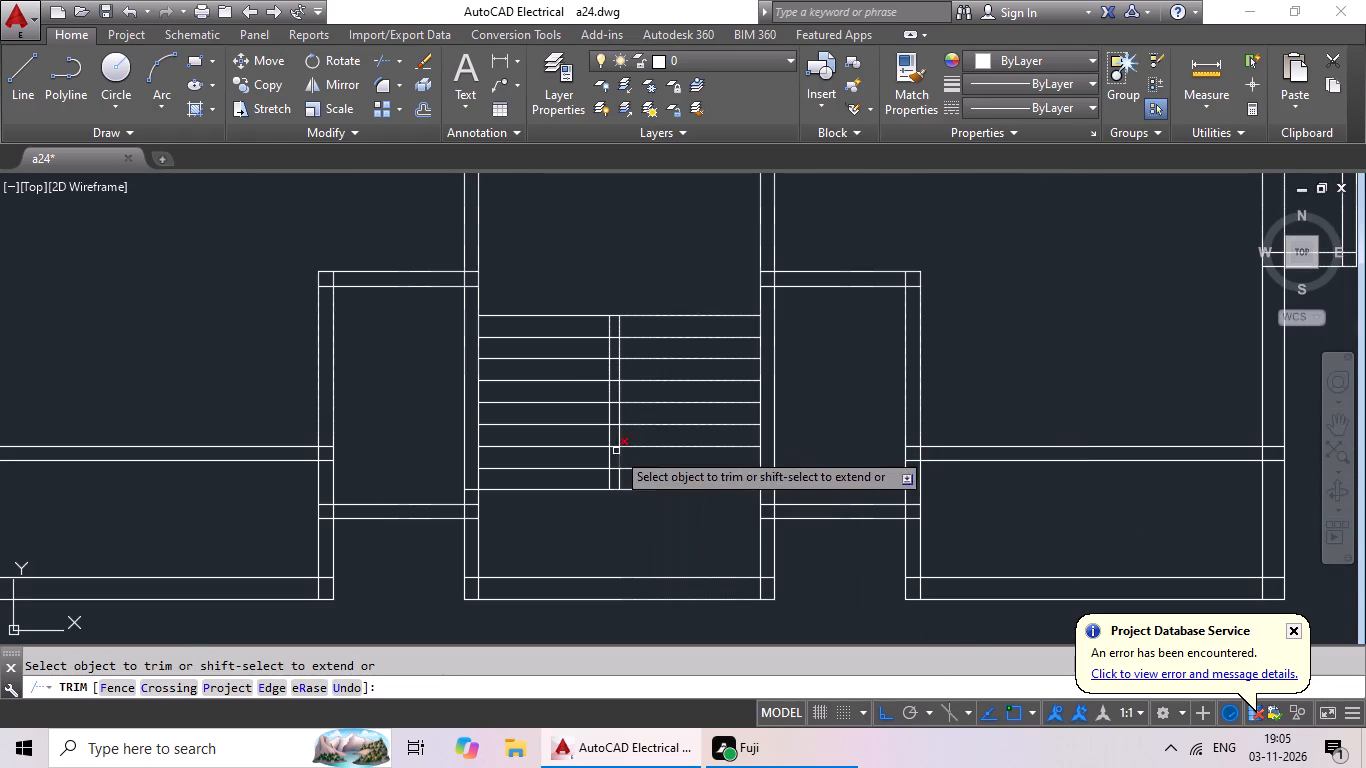
pyautogui.scroll(7, 624, 485)
pyautogui.moveTo(551, 395); pyautogui.dragTo(448, 569)
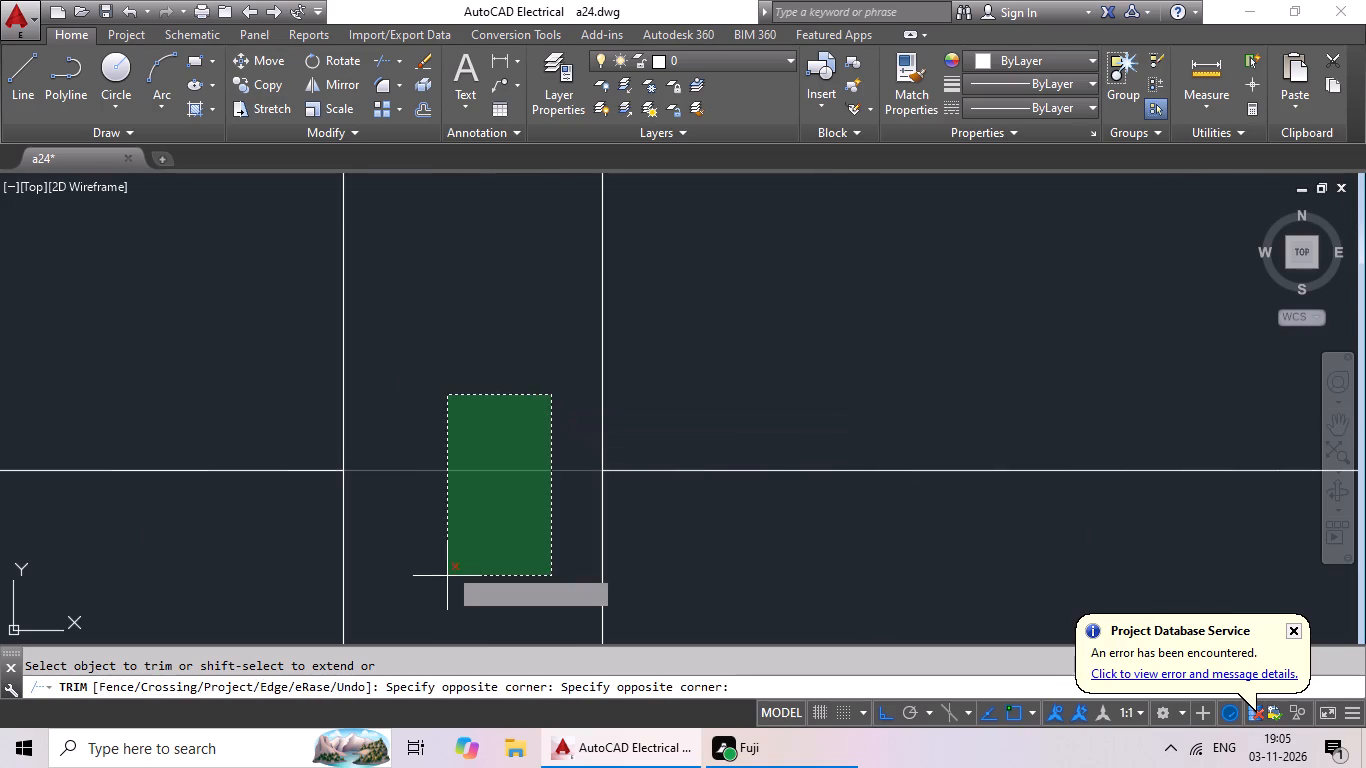
pyautogui.click(451, 559)
# Trim the remaining inner tread lines out of the gap between the two central divider lines.
pyautogui.scroll(-4, 506, 401)
pyautogui.moveTo(506, 400); pyautogui.dragTo(466, 520, button='middle')
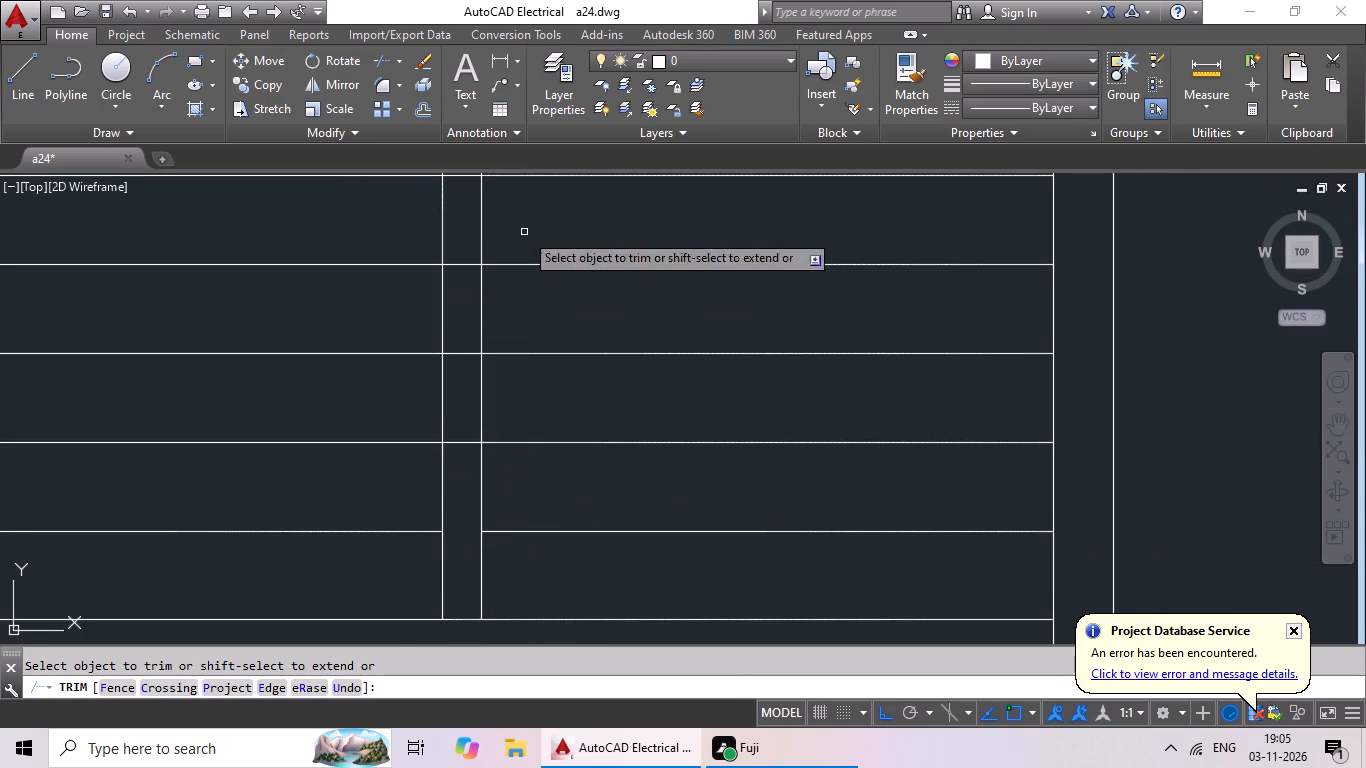
pyautogui.moveTo(554, 235); pyautogui.dragTo(487, 530, button='middle')
pyautogui.moveTo(386, 250); pyautogui.dragTo(393, 381)
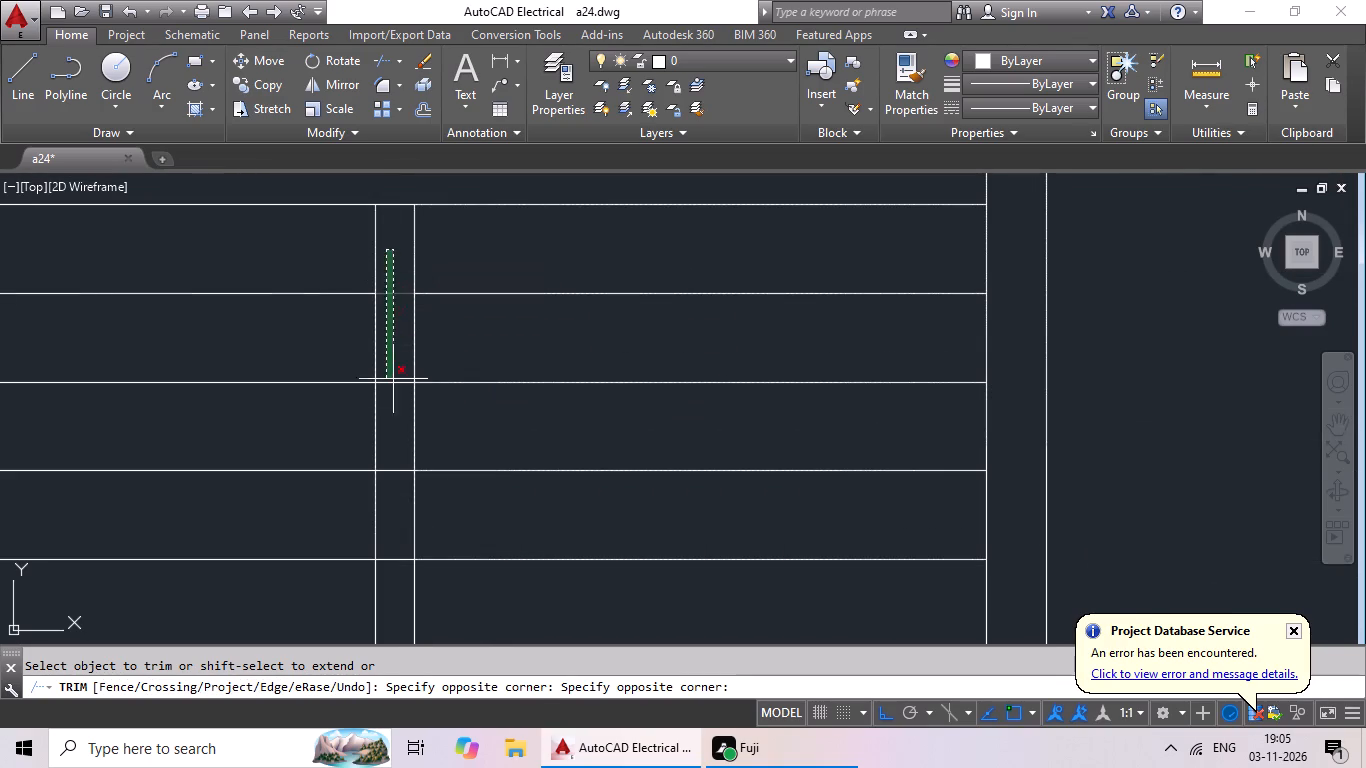
pyautogui.moveTo(393, 381); pyautogui.dragTo(410, 538)
pyautogui.moveTo(403, 520); pyautogui.dragTo(447, 286, button='middle')
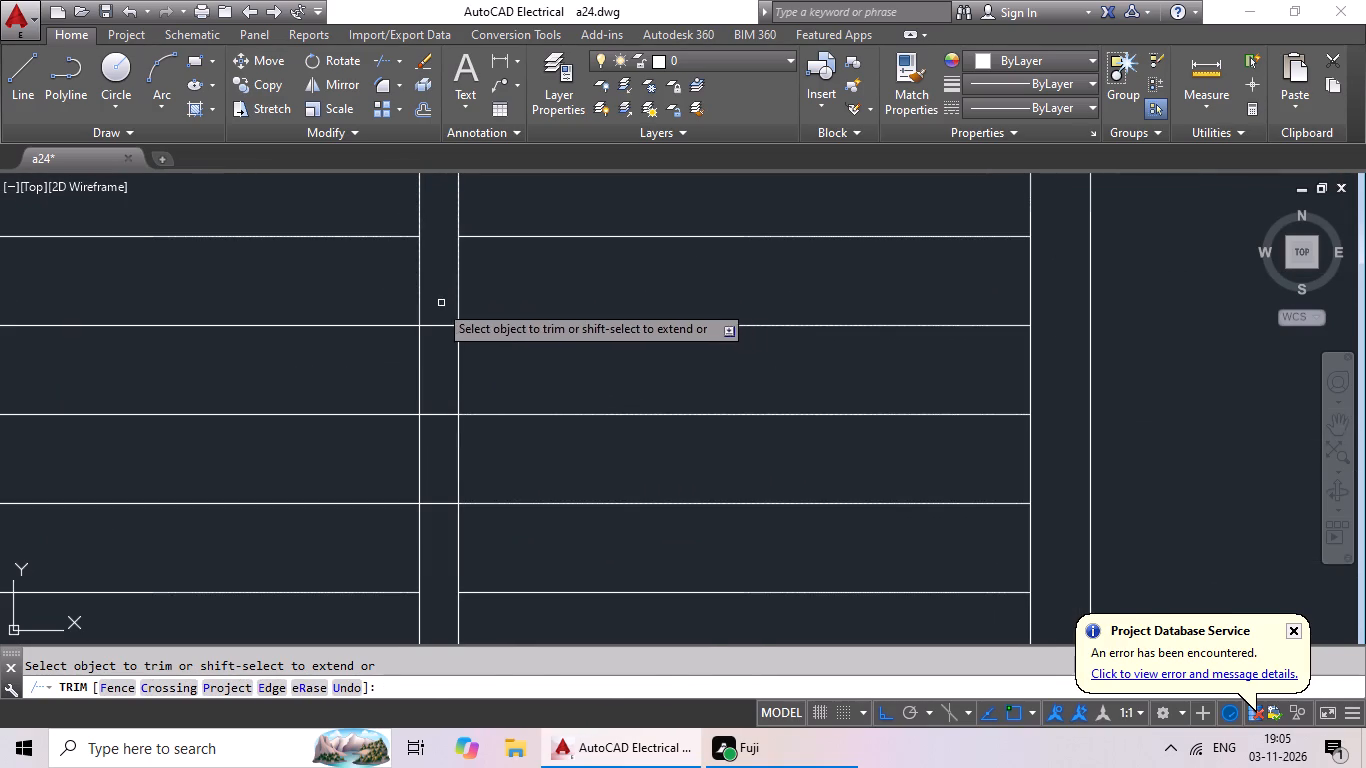
pyautogui.moveTo(435, 302); pyautogui.dragTo(440, 544)
pyautogui.moveTo(469, 488); pyautogui.dragTo(526, 275, button='middle')
pyautogui.scroll(1, 530, 277)
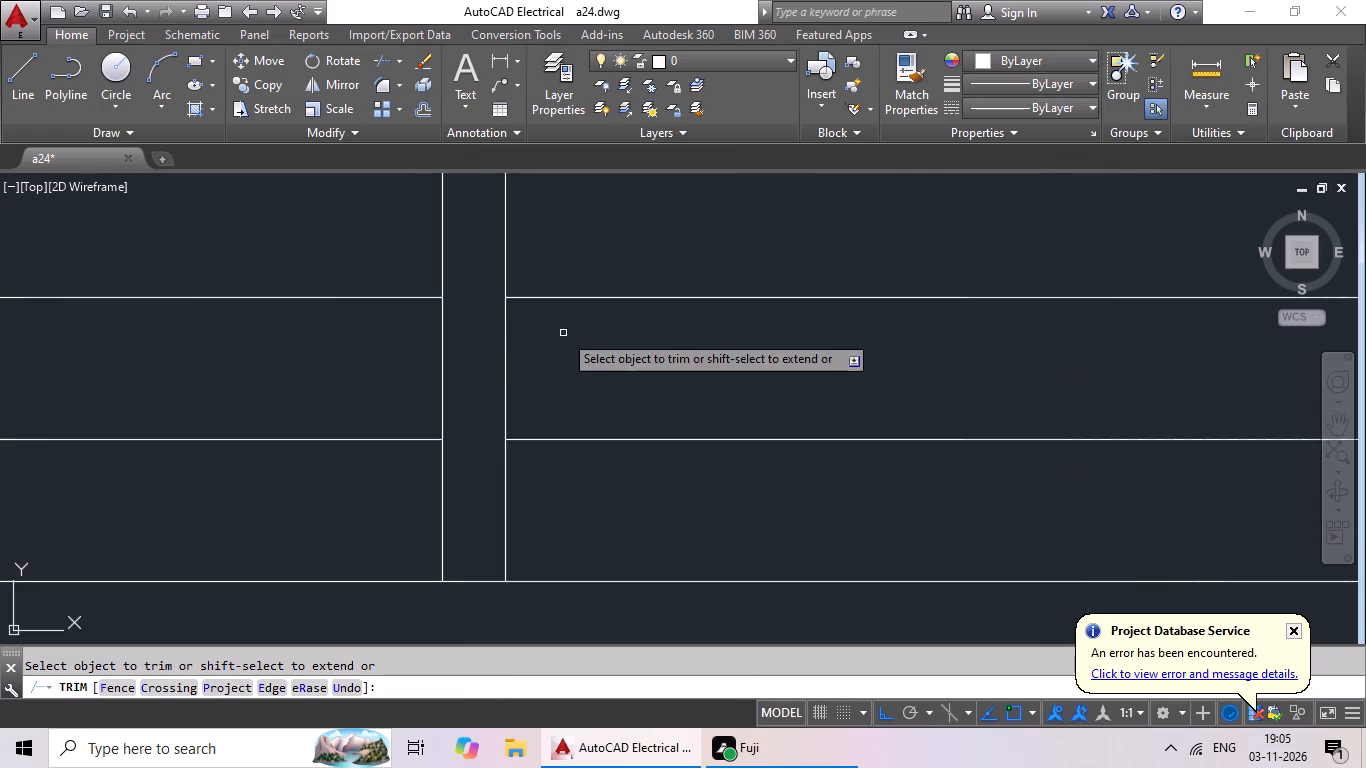
pyautogui.scroll(-3, 564, 344)
pyautogui.moveTo(585, 426); pyautogui.dragTo(530, 515, button='middle')
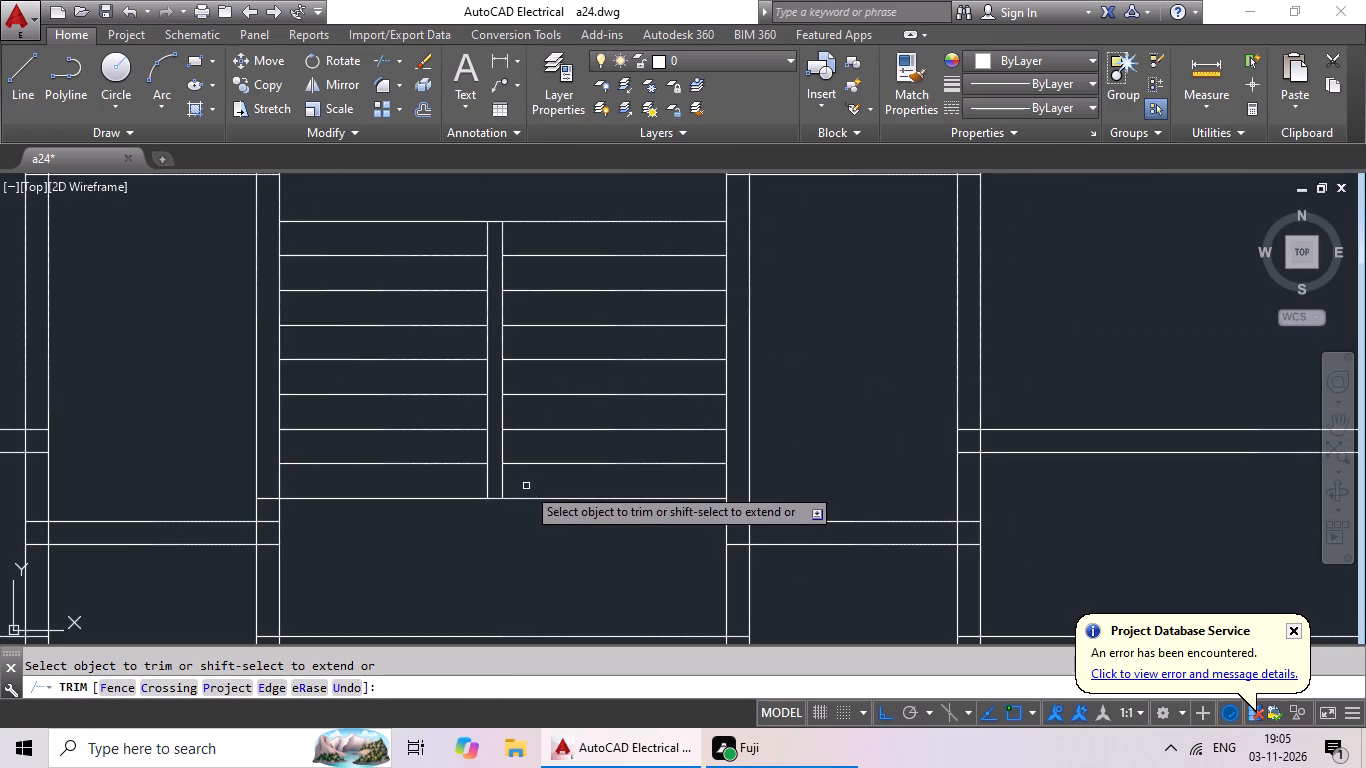
pyautogui.moveTo(517, 535); pyautogui.dragTo(584, 473, button='middle')
pyautogui.scroll(-2, 582, 476)
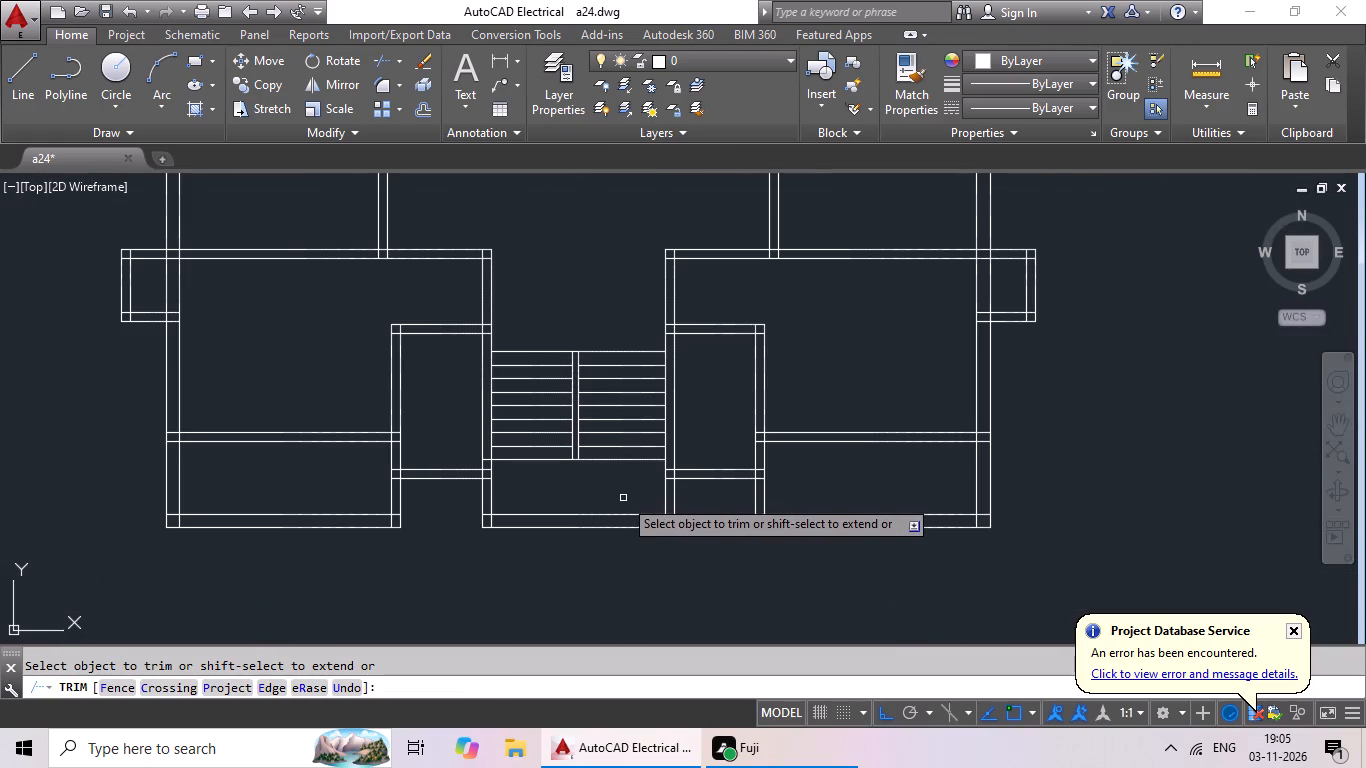
pyautogui.press('Escape')
pyautogui.press('Escape')
pyautogui.press('Escape')
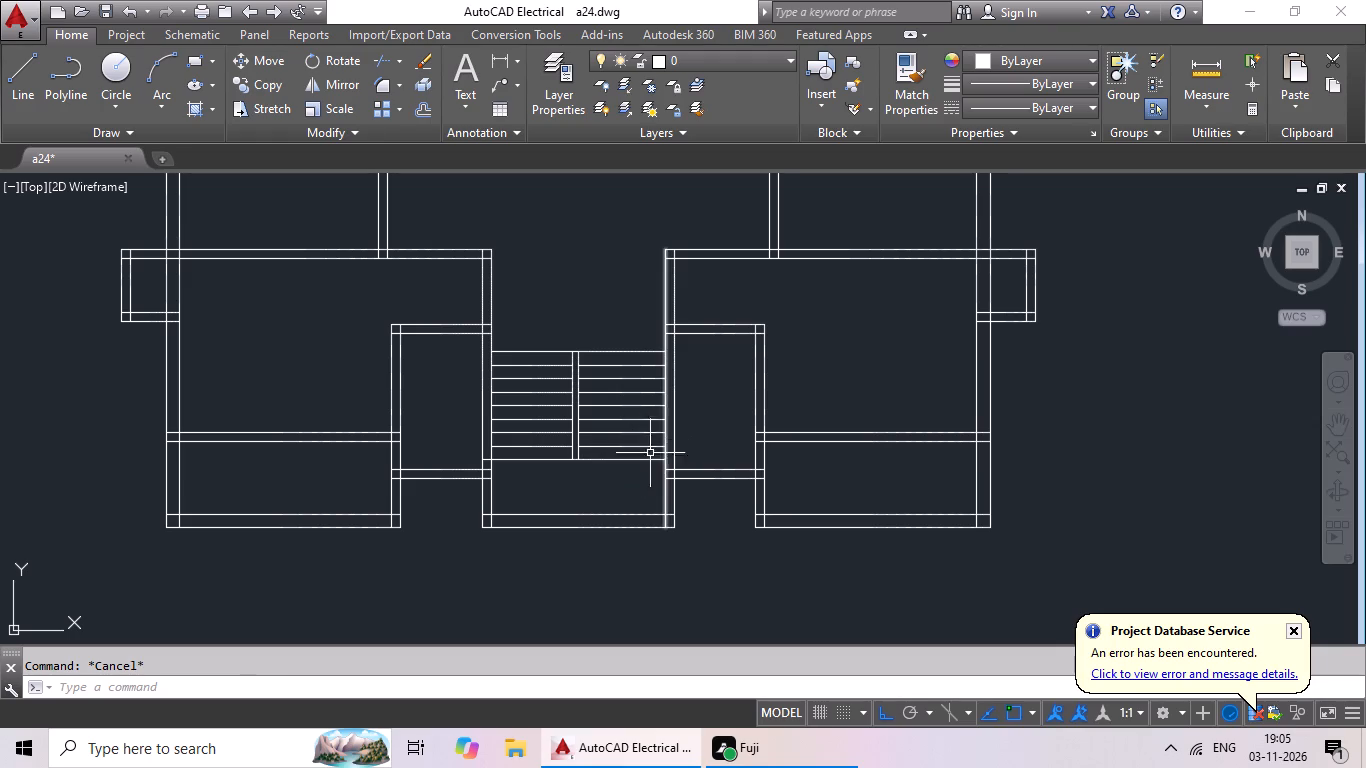
# Draw the travel line's first segment from the midpoint of the left flight's second tread line down about 6'-9" into the landing.
pyautogui.click(17, 71)
pyautogui.scroll(3, 535, 367)
pyautogui.moveTo(550, 388); pyautogui.dragTo(611, 327, button='middle')
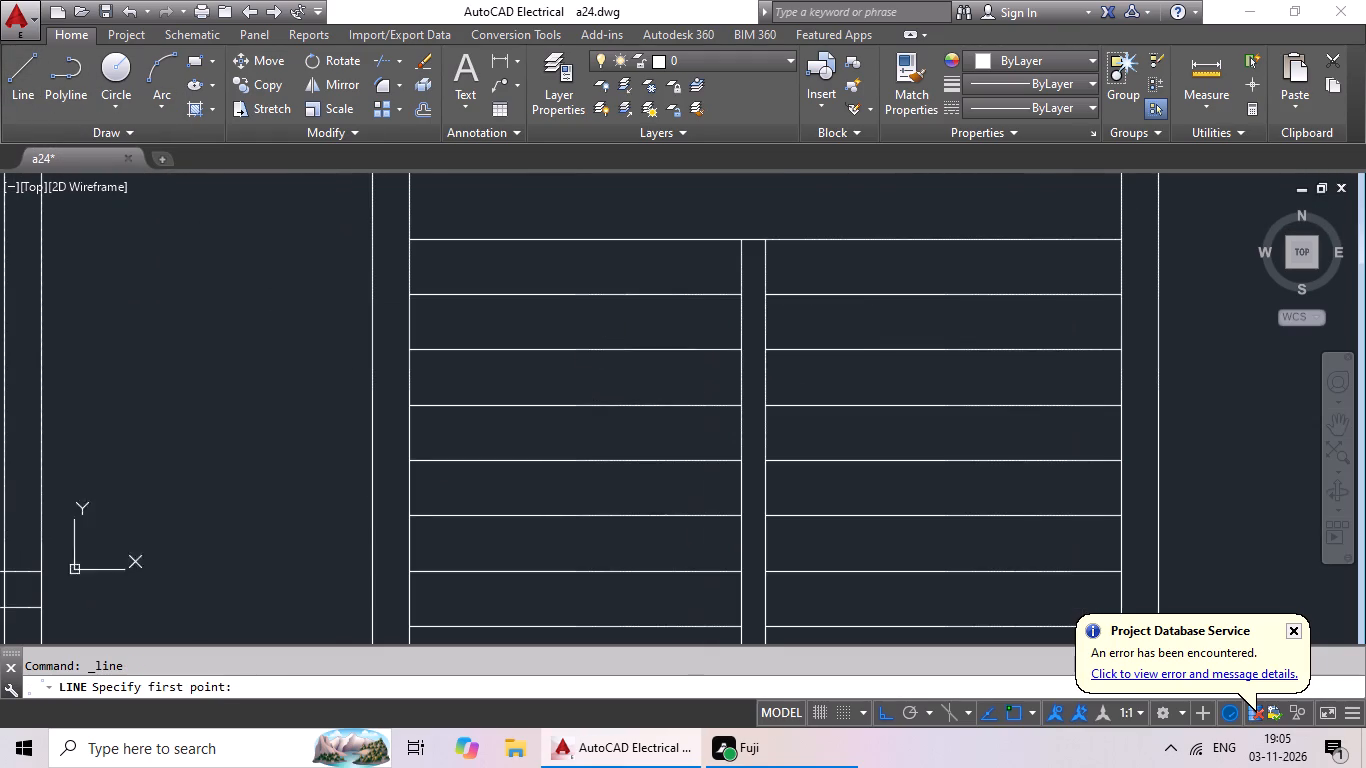
pyautogui.moveTo(611, 327); pyautogui.dragTo(612, 327, button='middle')
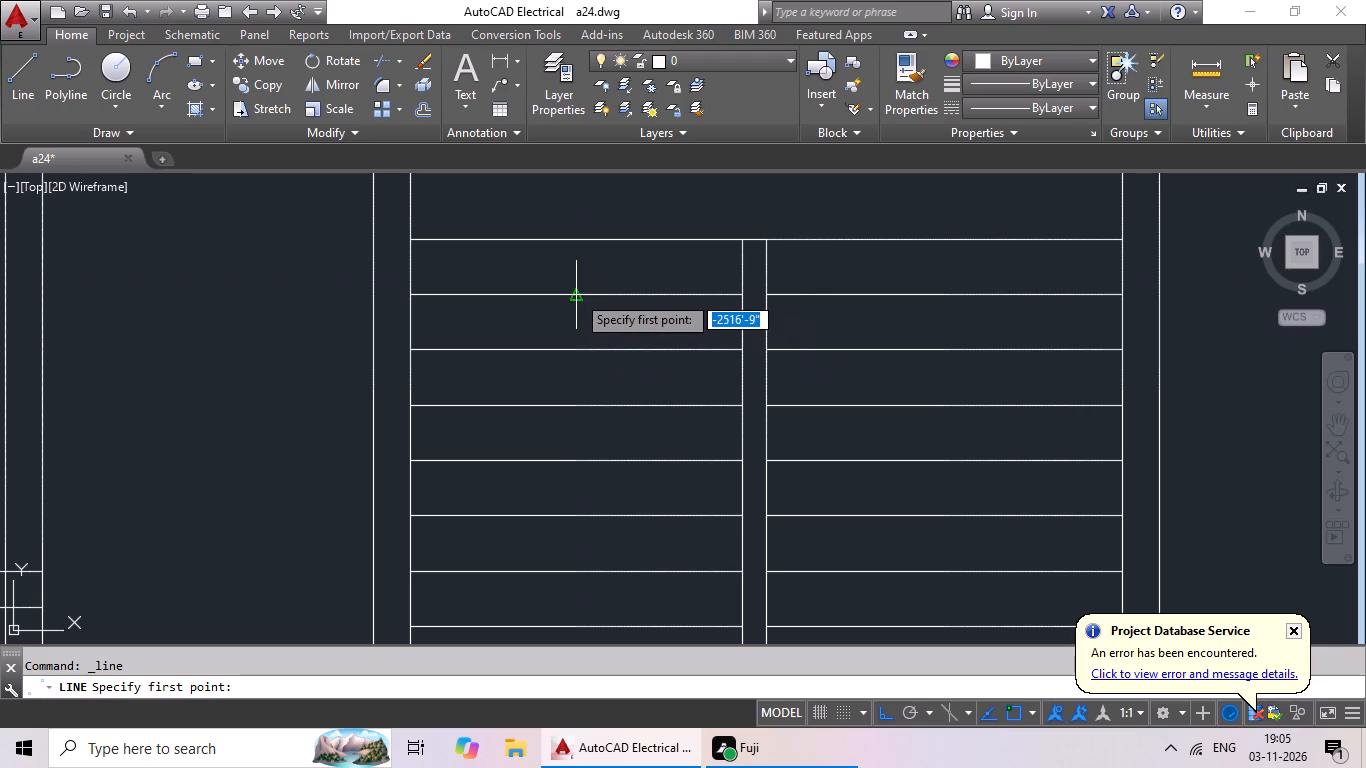
pyautogui.click(575, 293)
pyautogui.moveTo(555, 414); pyautogui.dragTo(602, 231, button='middle')
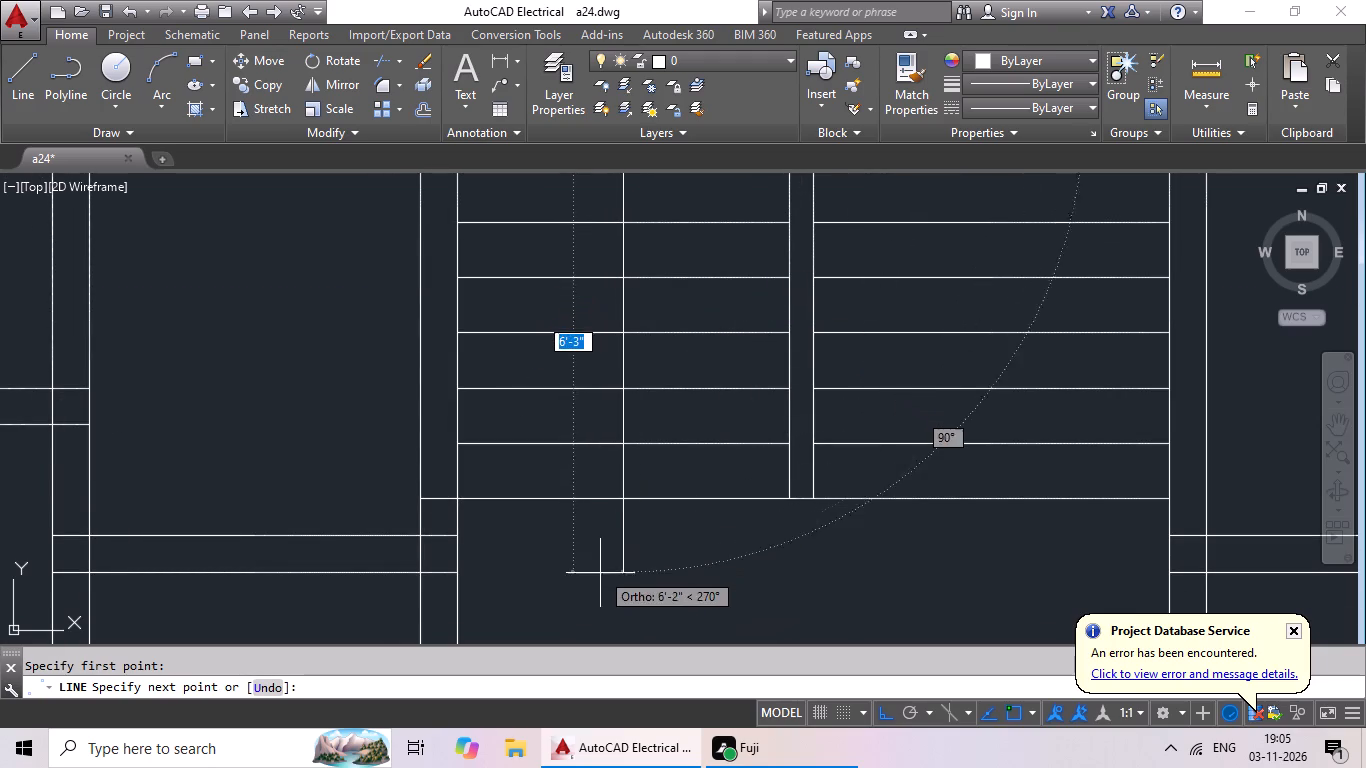
pyautogui.moveTo(603, 581); pyautogui.dragTo(604, 411, button='middle')
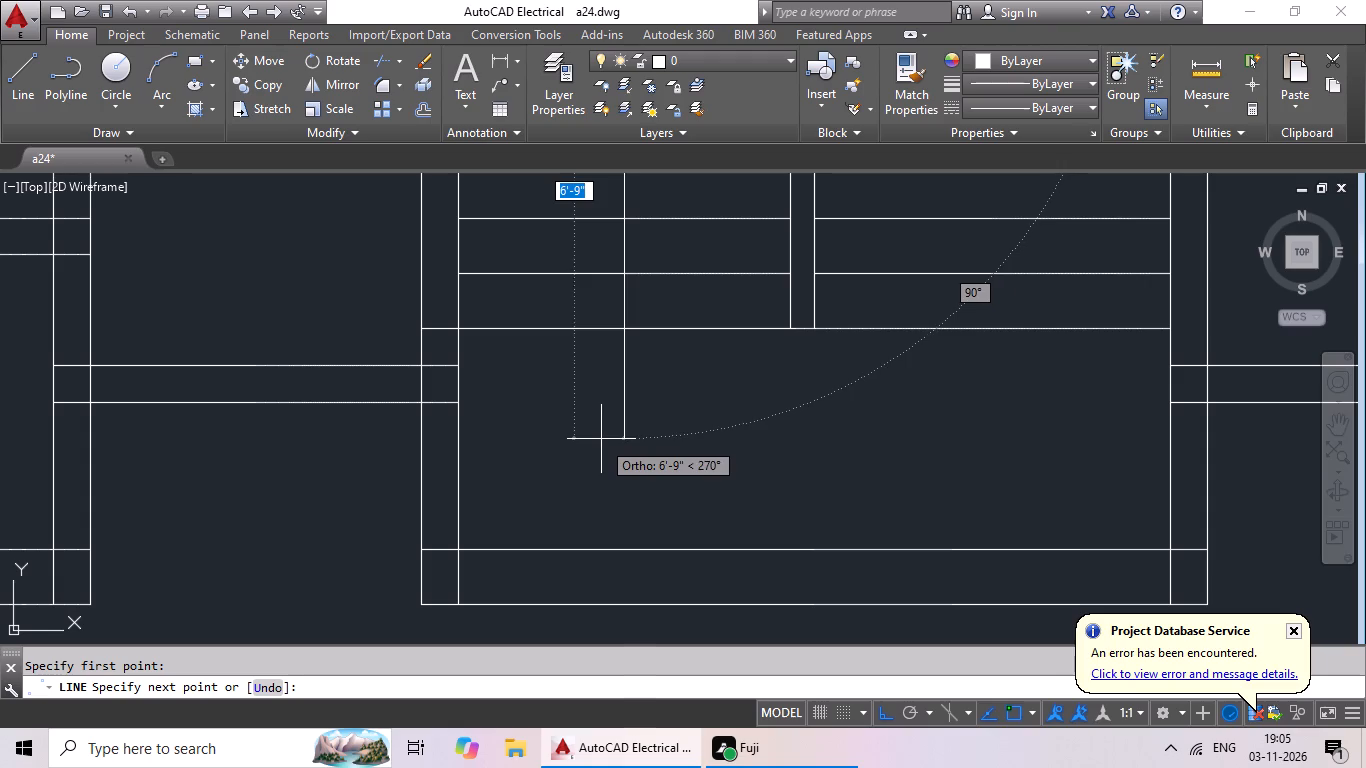
pyautogui.click(619, 436)
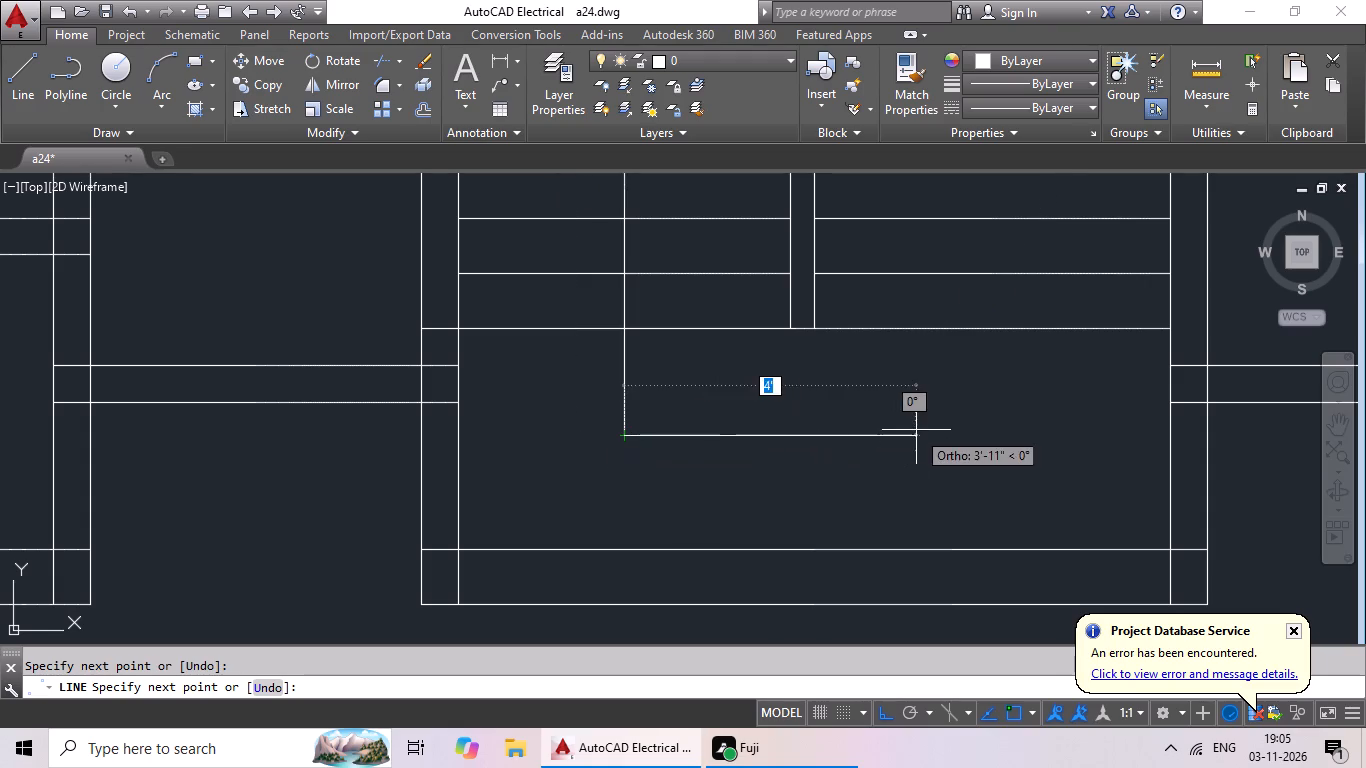
# Continue the travel line about 5' across the landing and up the right flight to the midpoint of its third-highest tread line.
pyautogui.moveTo(915, 430); pyautogui.dragTo(553, 520, button='middle')
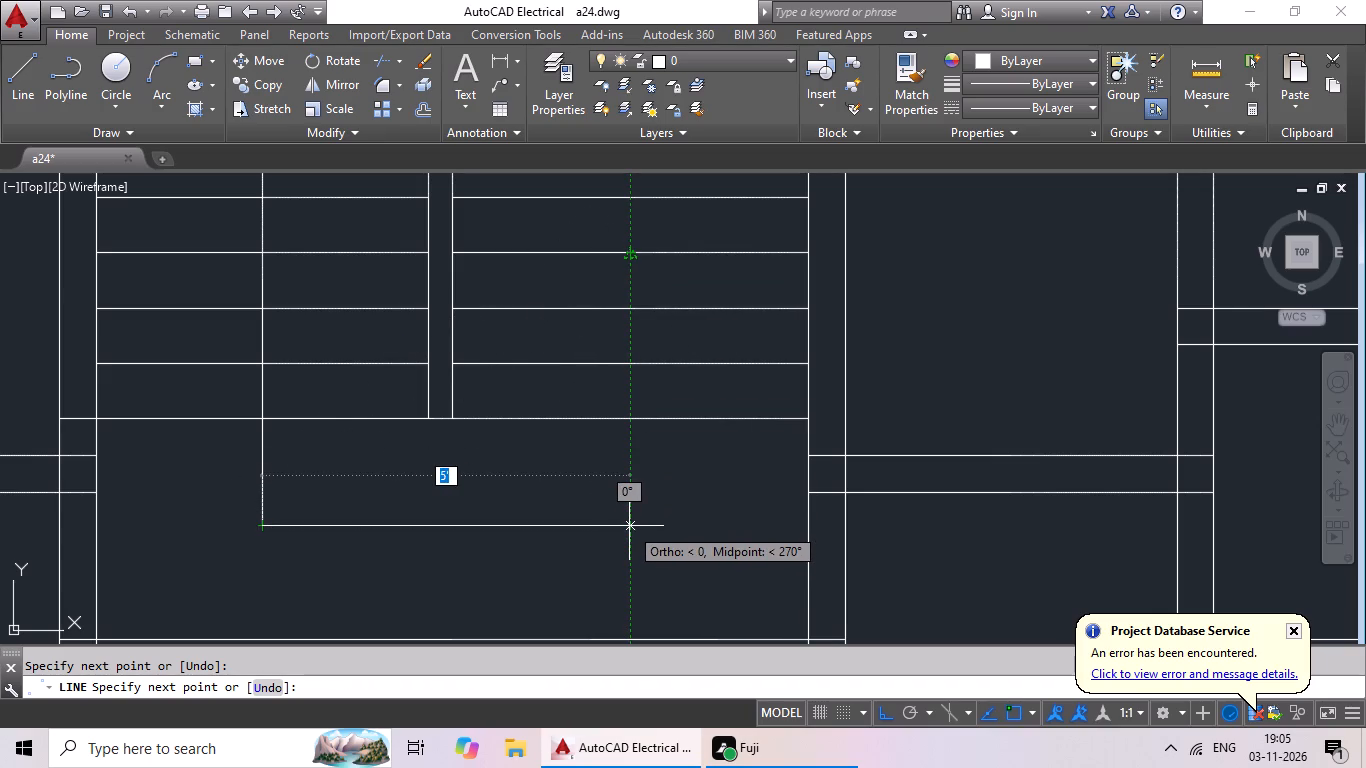
pyautogui.click(630, 525)
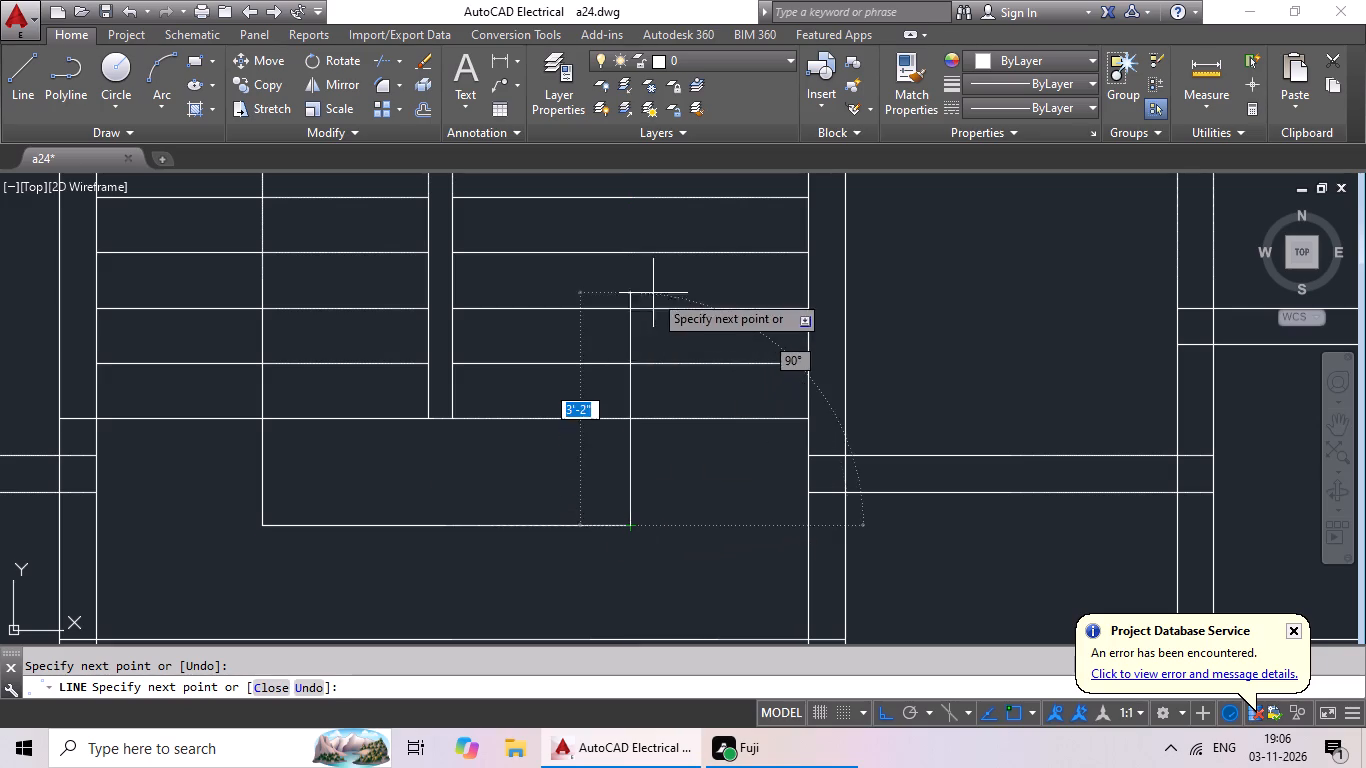
pyautogui.moveTo(653, 293); pyautogui.dragTo(558, 532, button='middle')
pyautogui.scroll(-1, 627, 431)
pyautogui.moveTo(635, 409); pyautogui.dragTo(589, 522, button='middle')
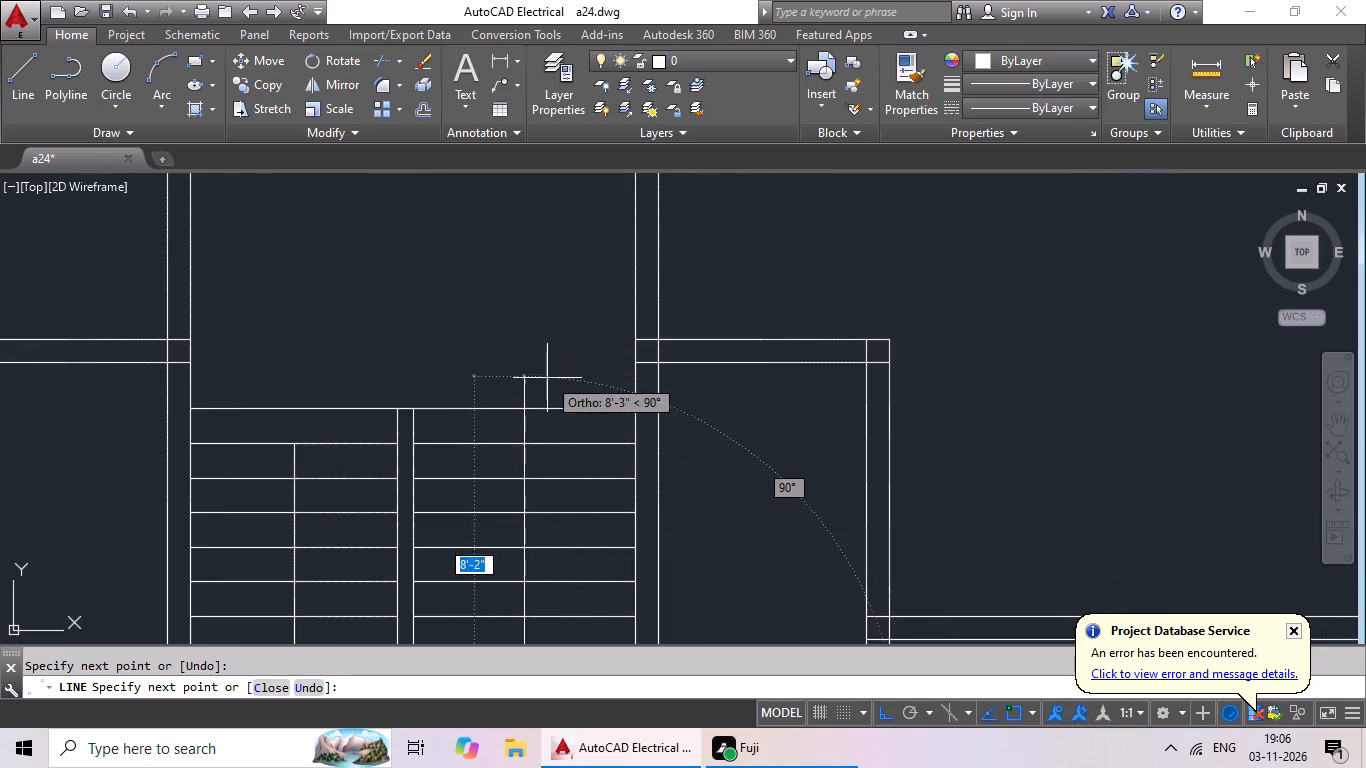
pyautogui.scroll(-1, 547, 378)
pyautogui.moveTo(547, 377); pyautogui.dragTo(563, 271, button='middle')
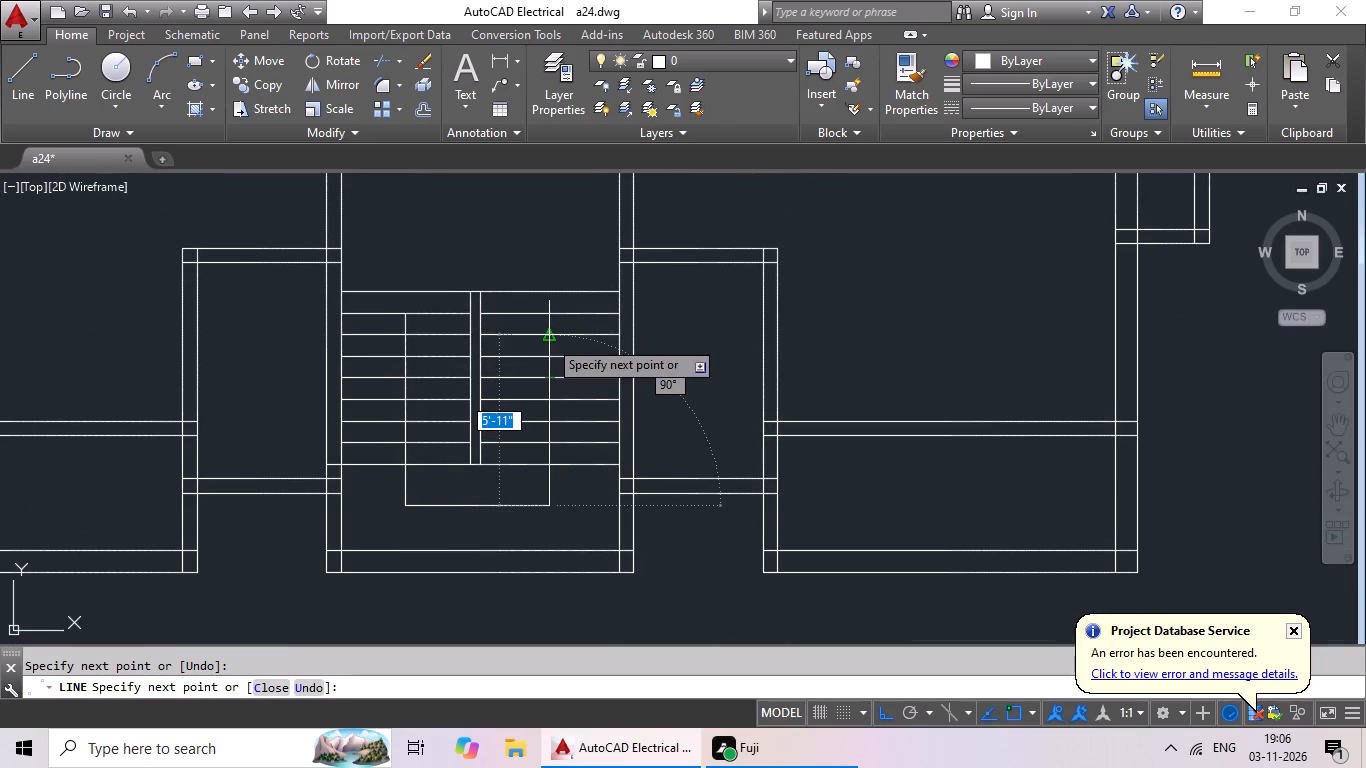
pyautogui.click(548, 338)
pyautogui.press('Escape')
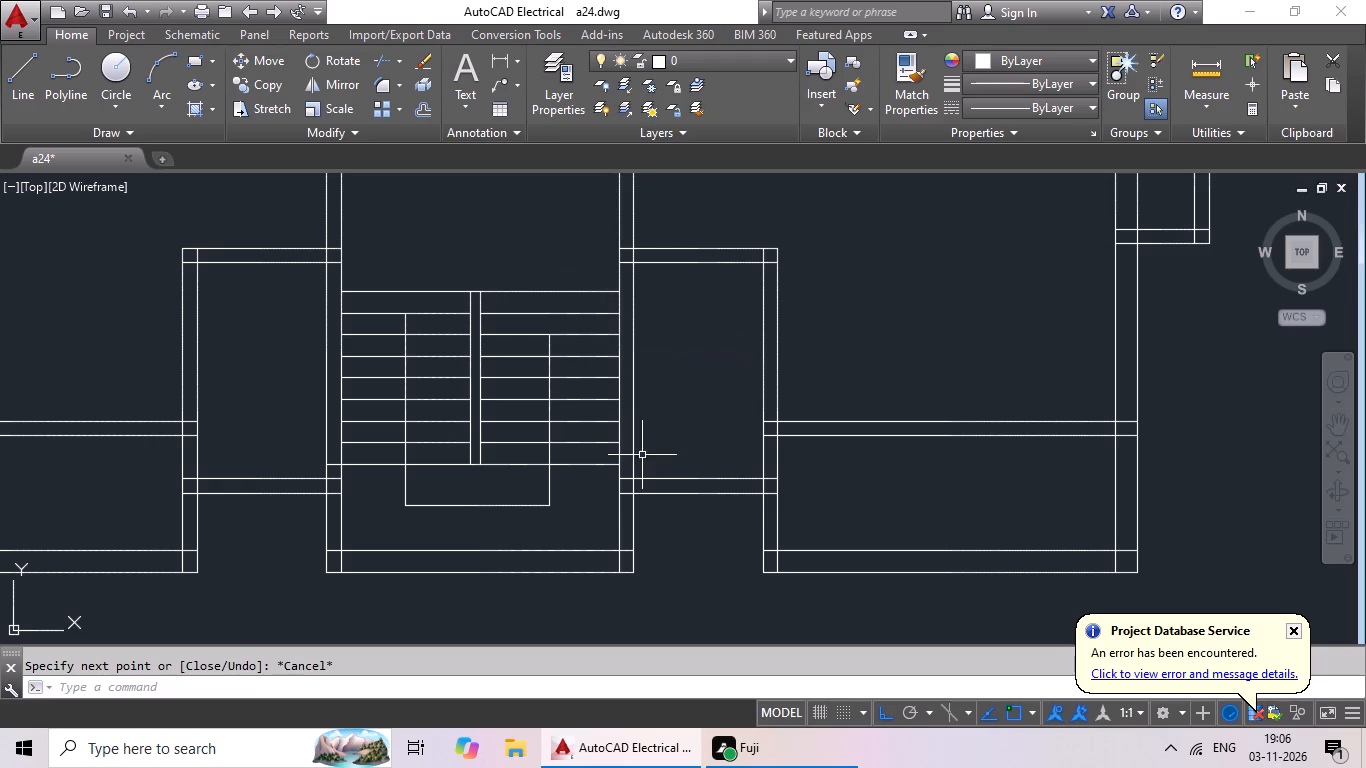
# Examine the primary units settings of the ISO-25 dimension style.
pyautogui.write('d')
pyautogui.press('space')
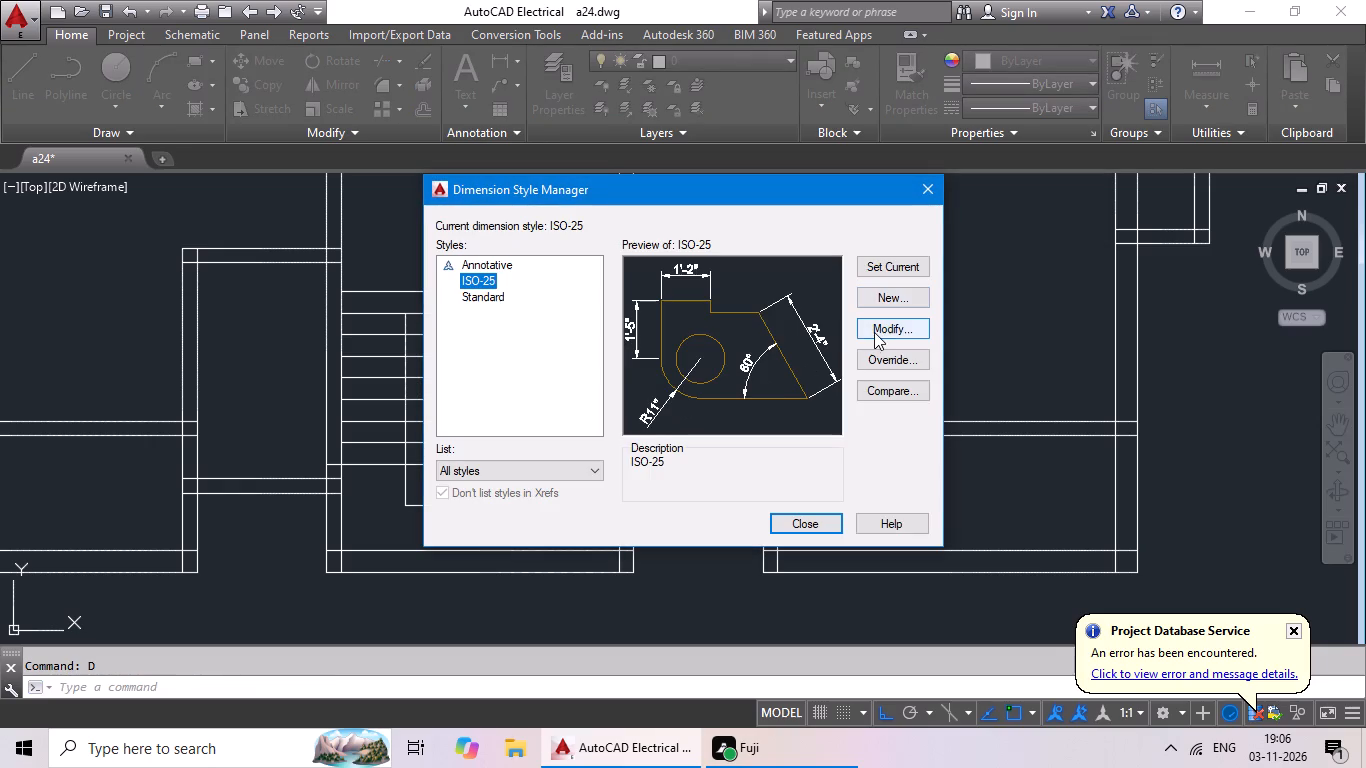
pyautogui.click(875, 332)
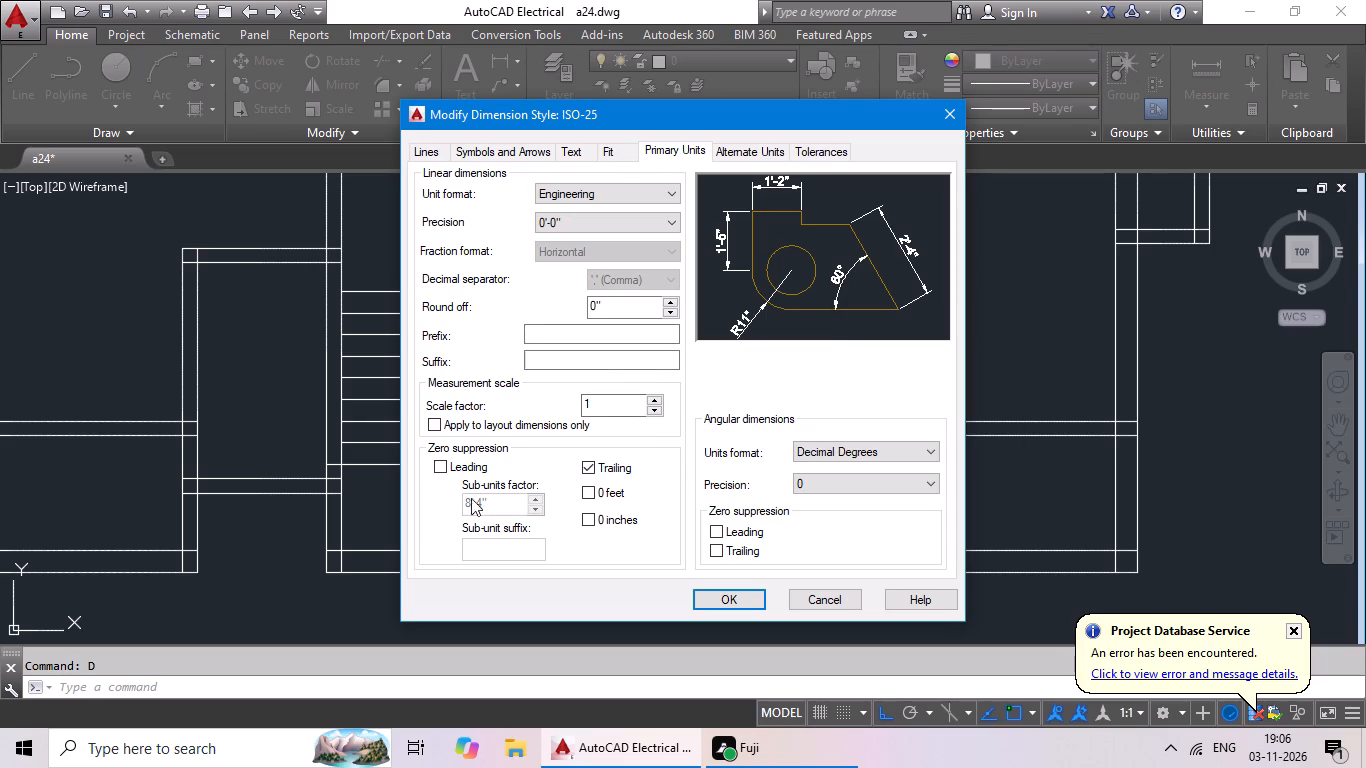
pyautogui.click(258, 547)
pyautogui.click(790, 590)
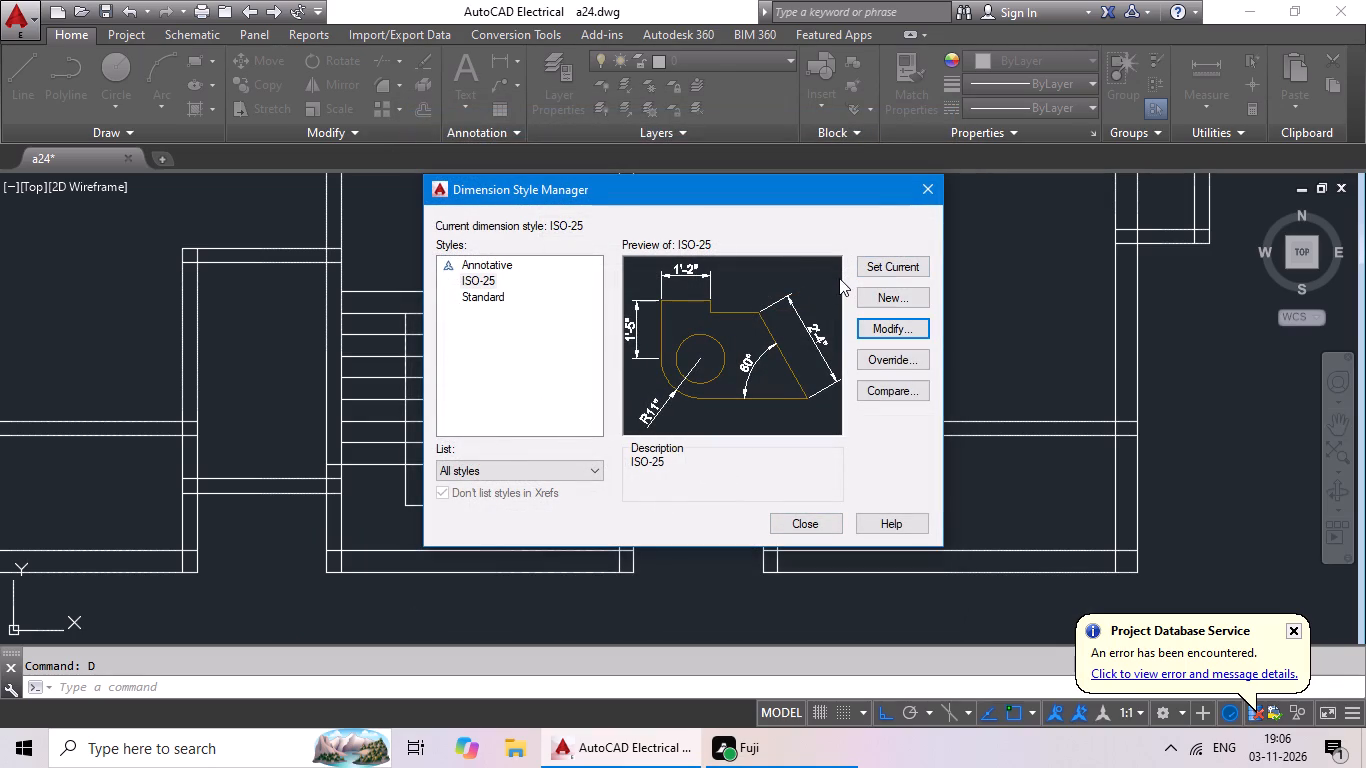
pyautogui.click(926, 186)
# Turn off Ortho mode and try a slanted arrowhead line from the upper end of the right flight's travel line.
pyautogui.scroll(2, 903, 324)
pyautogui.scroll(-2, 902, 325)
pyautogui.moveTo(905, 324); pyautogui.dragTo(903, 324, button='middle')
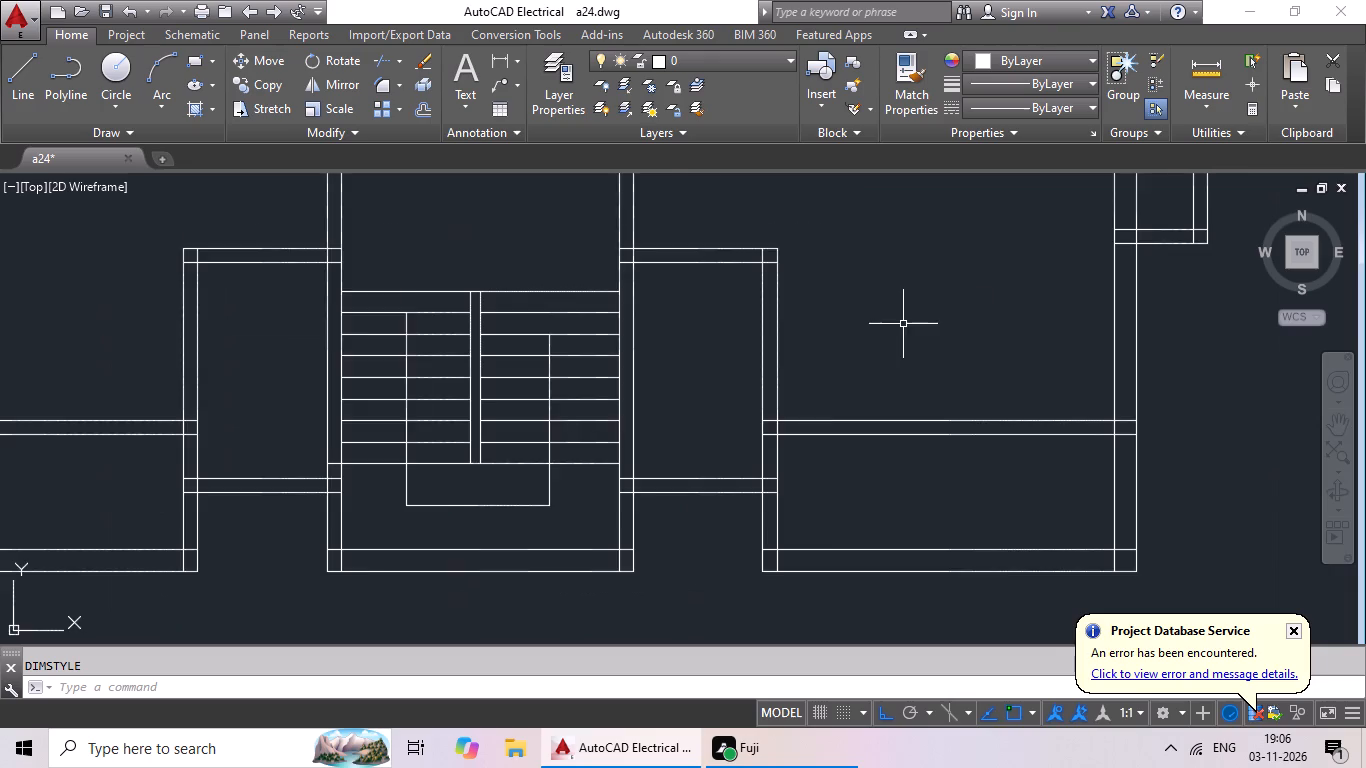
pyautogui.moveTo(903, 324); pyautogui.dragTo(984, 300, button='middle')
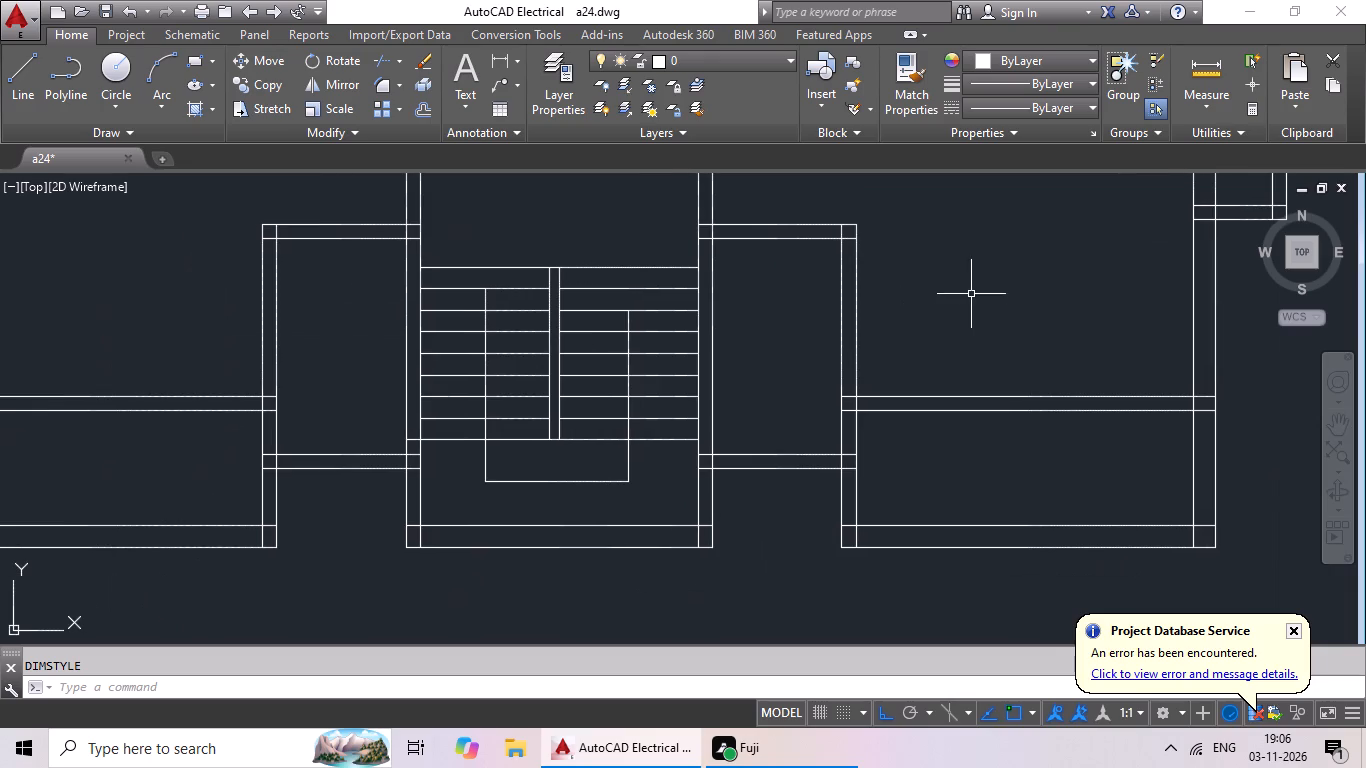
pyautogui.click(24, 80)
pyautogui.scroll(2, 608, 320)
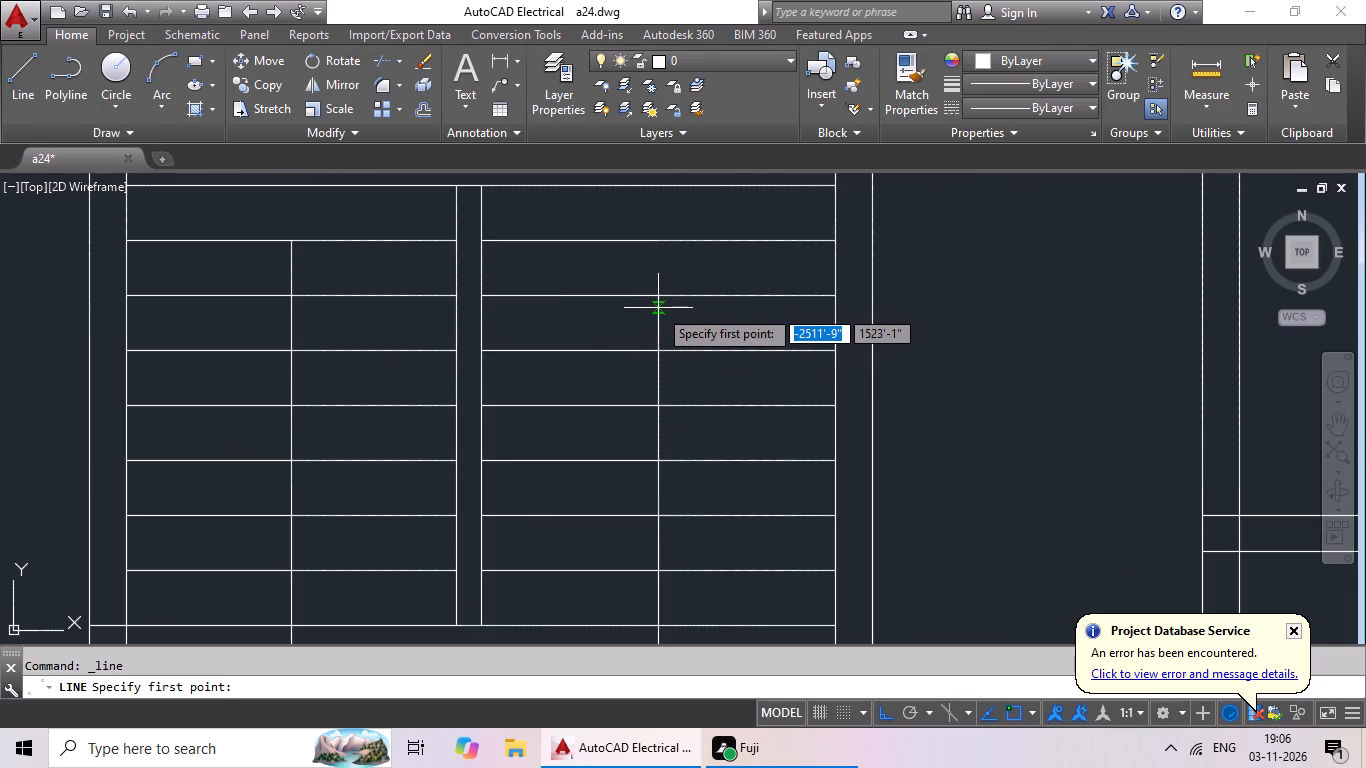
pyautogui.click(658, 300)
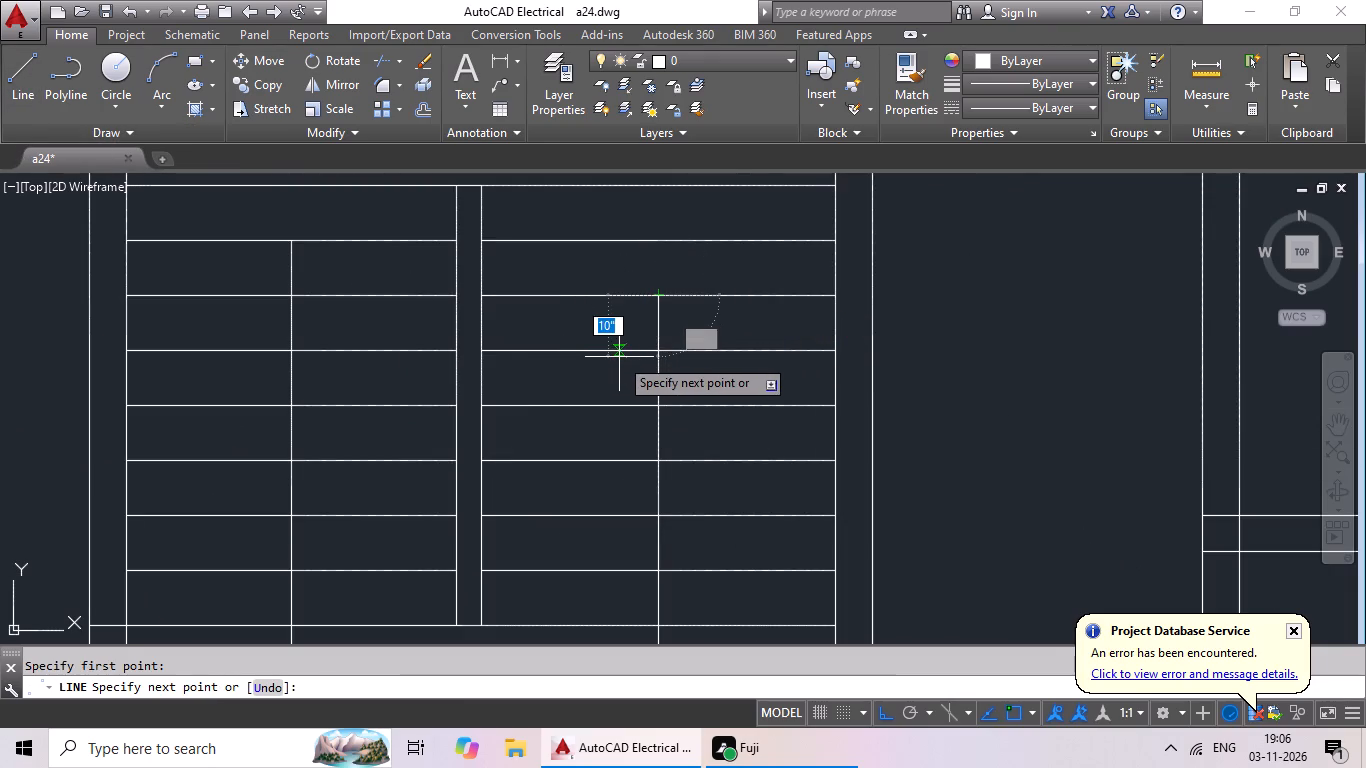
pyautogui.scroll(3, 619, 357)
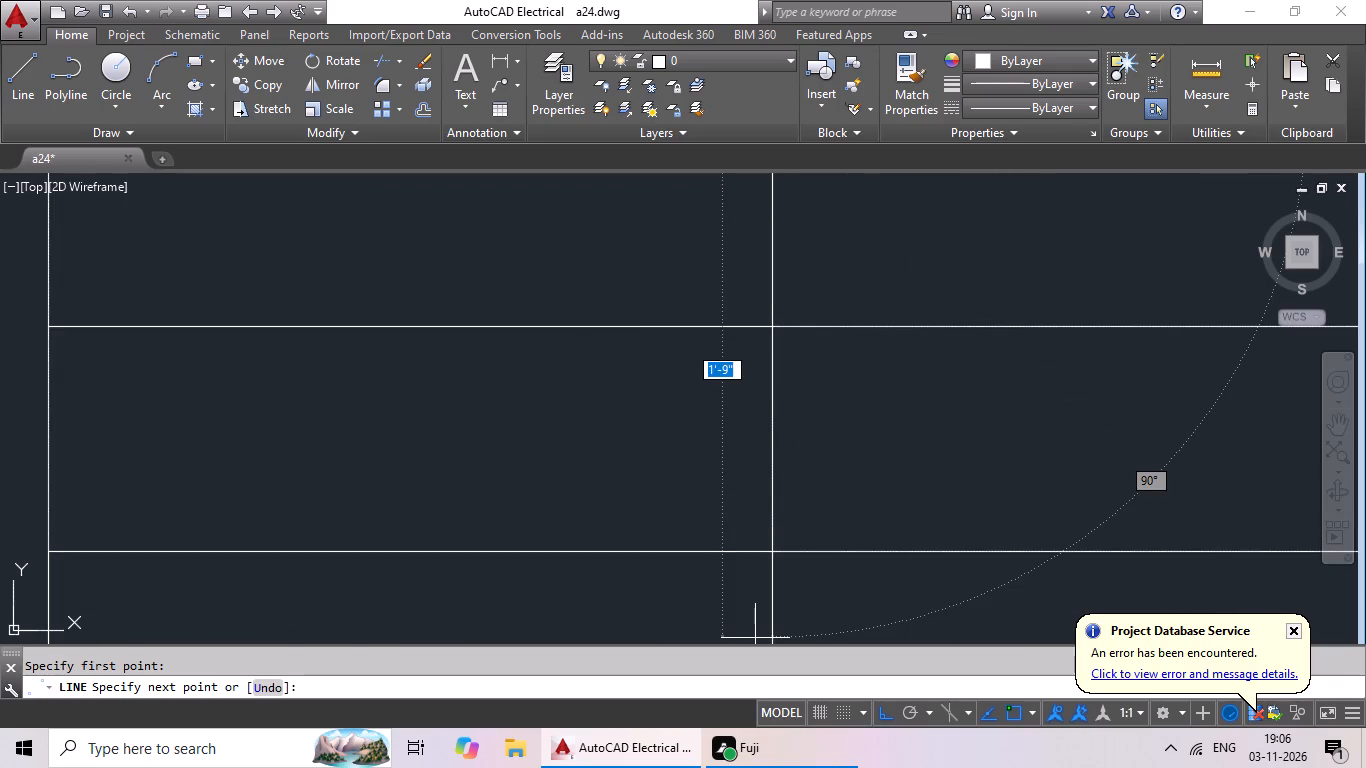
pyautogui.click(884, 710)
pyautogui.scroll(-2, 697, 486)
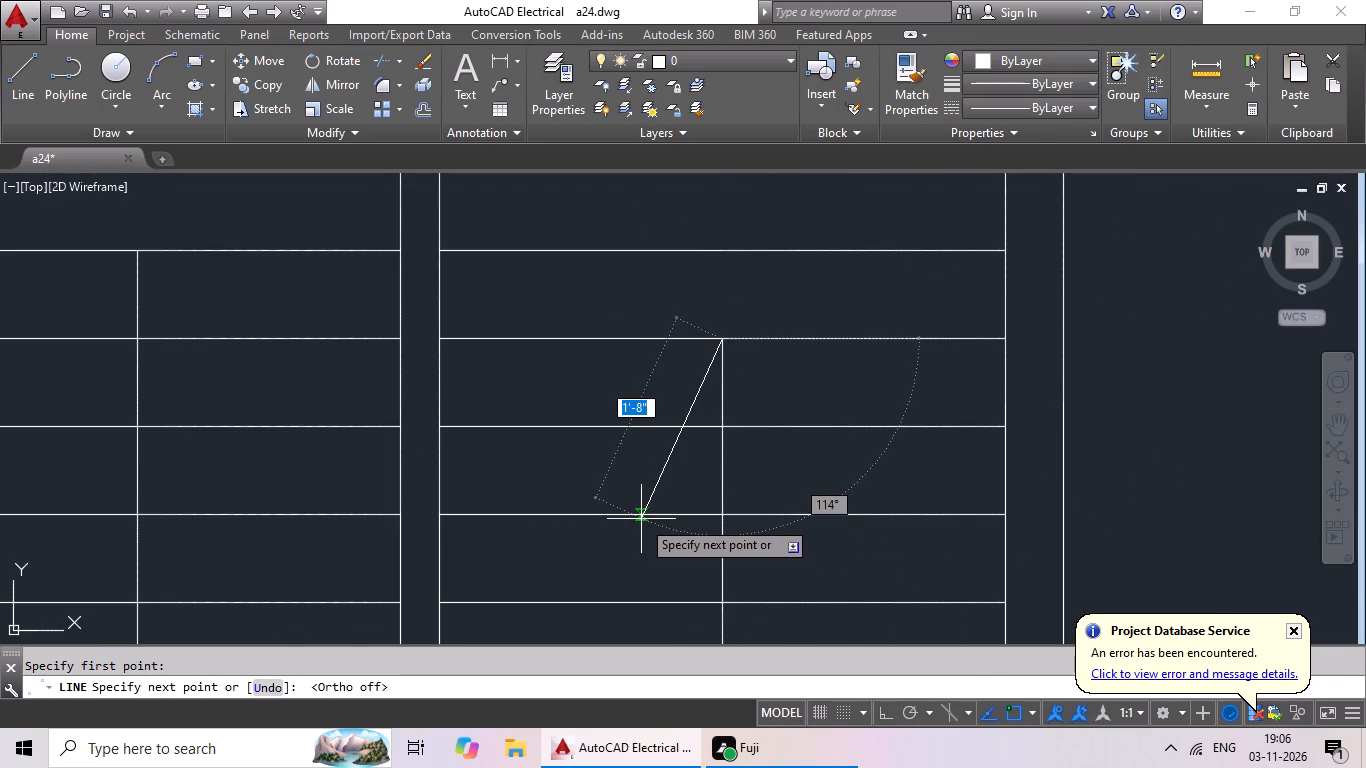
pyautogui.scroll(3, 640, 519)
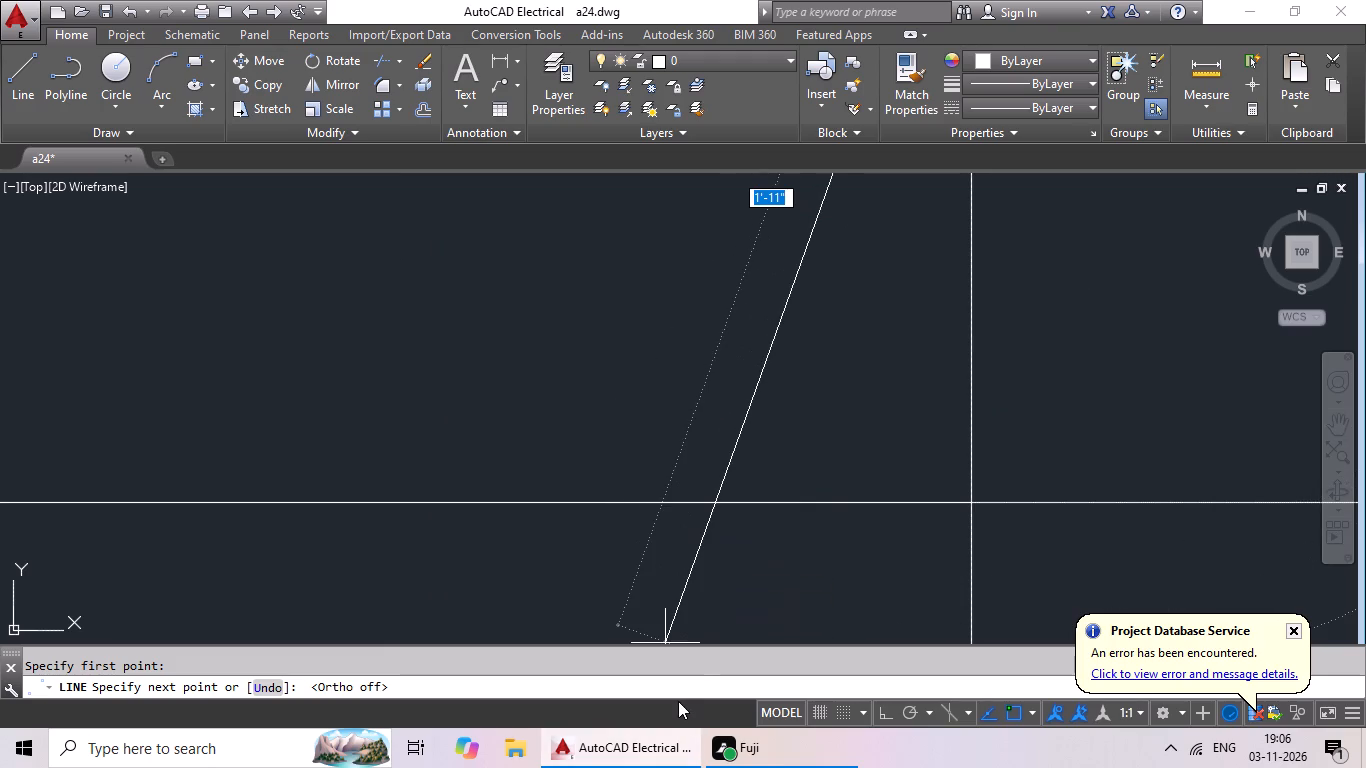
pyautogui.write('d')
pyautogui.press('space')
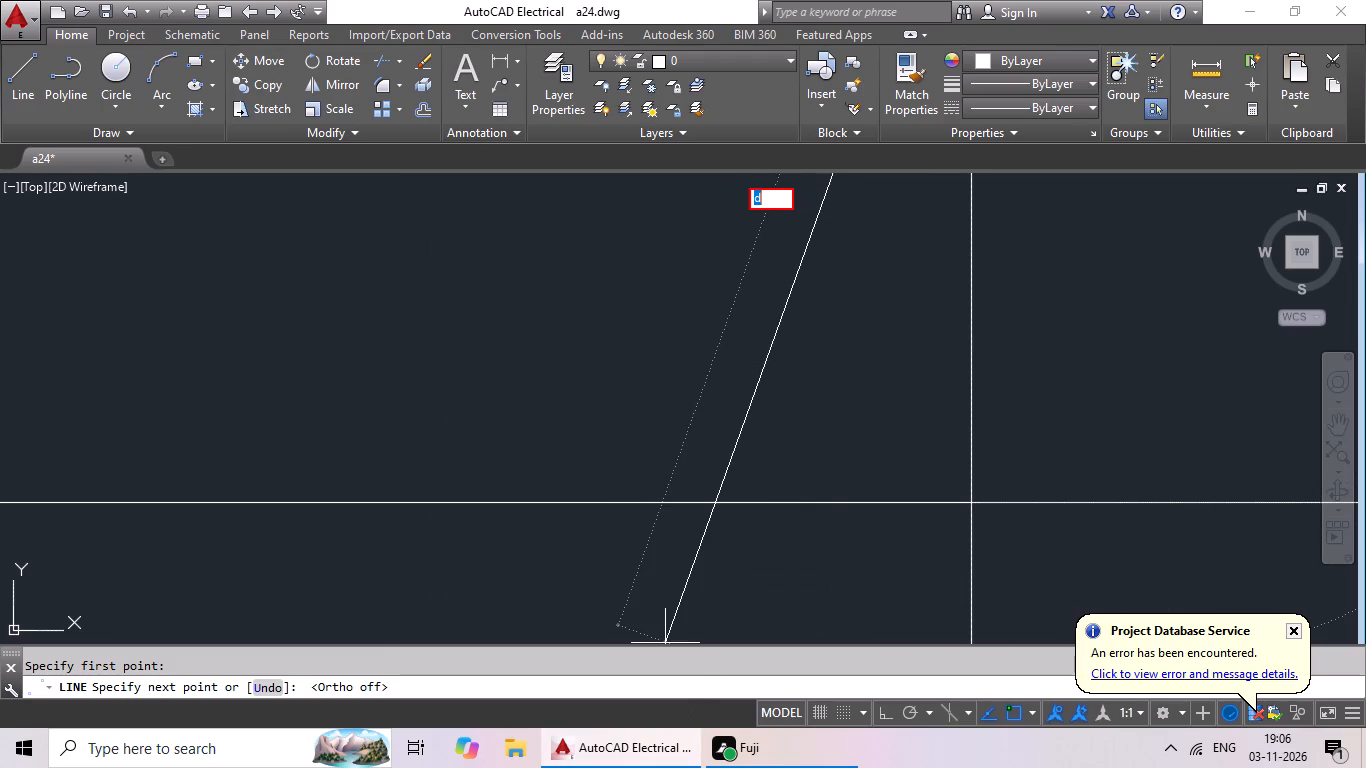
pyautogui.press('Escape')
pyautogui.press('Escape')
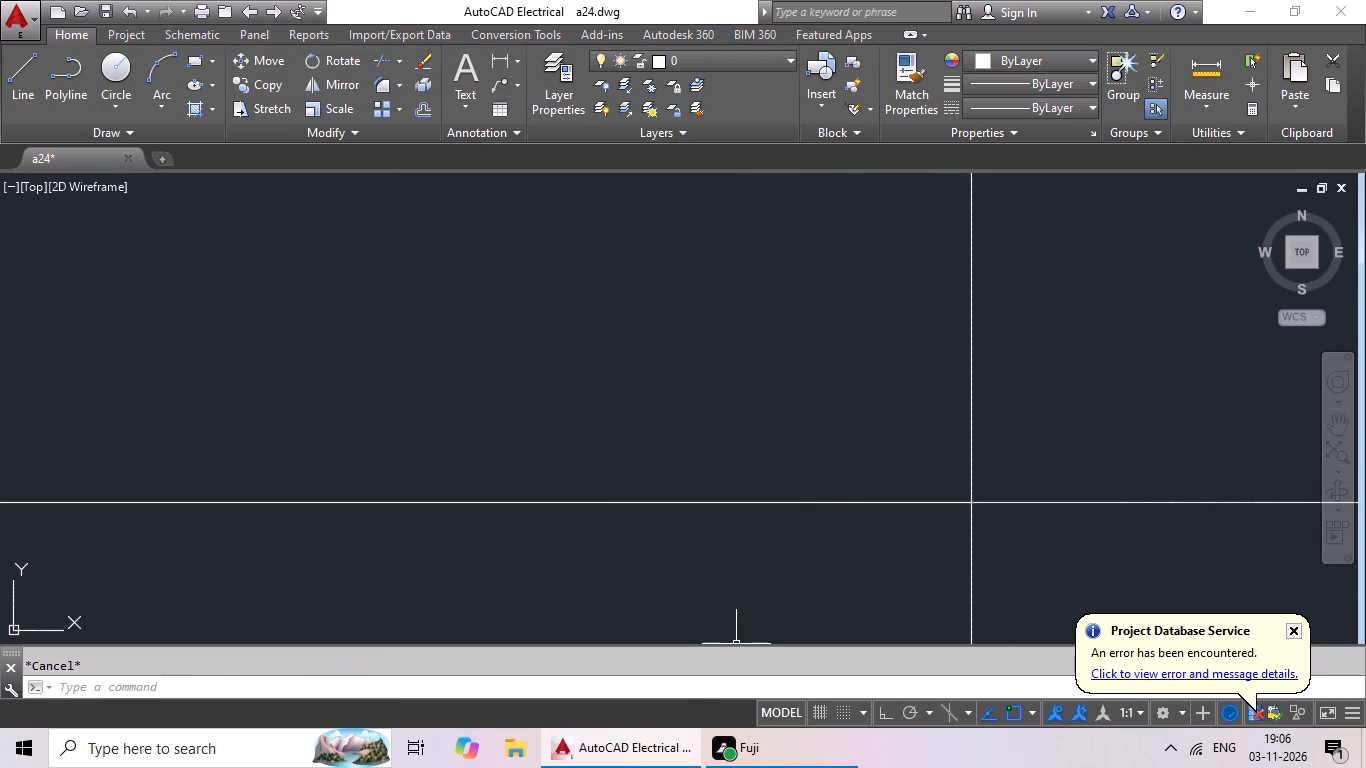
# Examine the text settings of the ISO-25 dimension style.
pyautogui.write('d')
pyautogui.press('space')
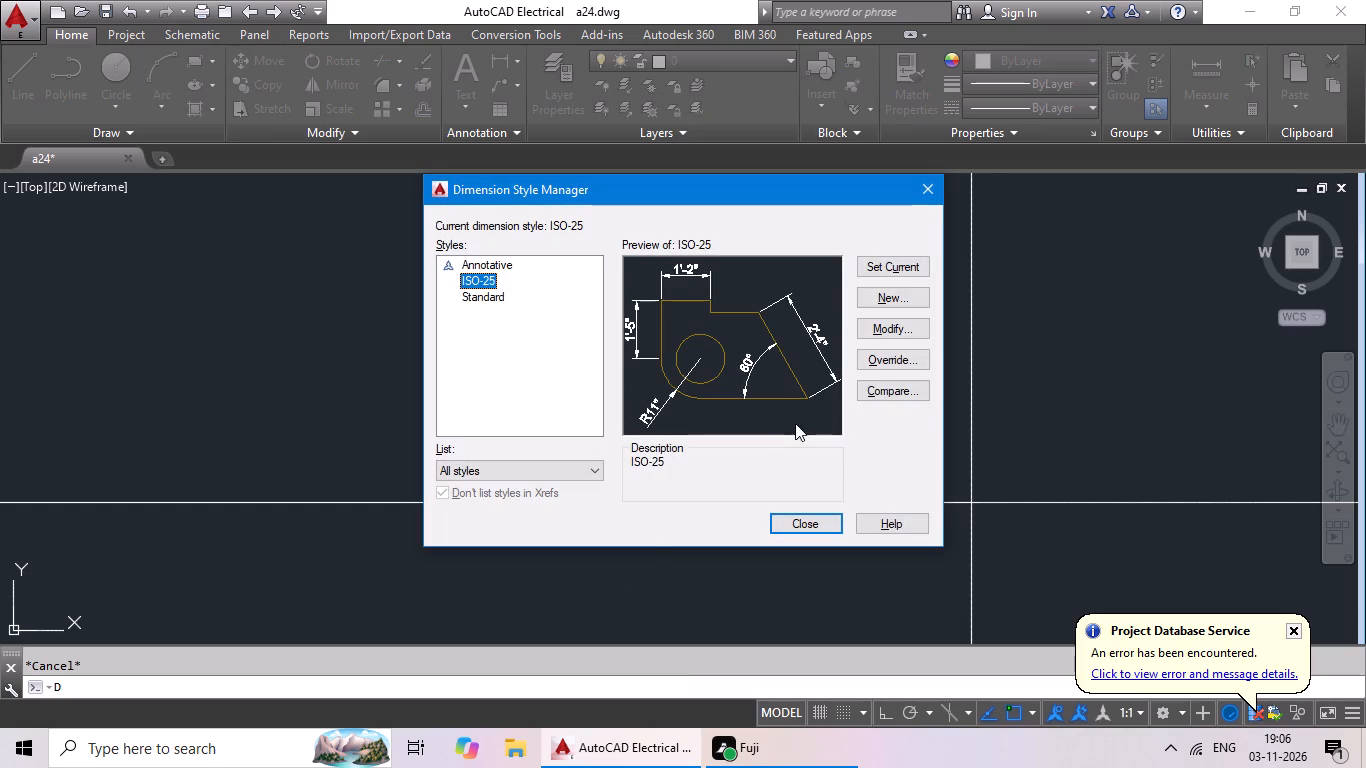
pyautogui.click(861, 331)
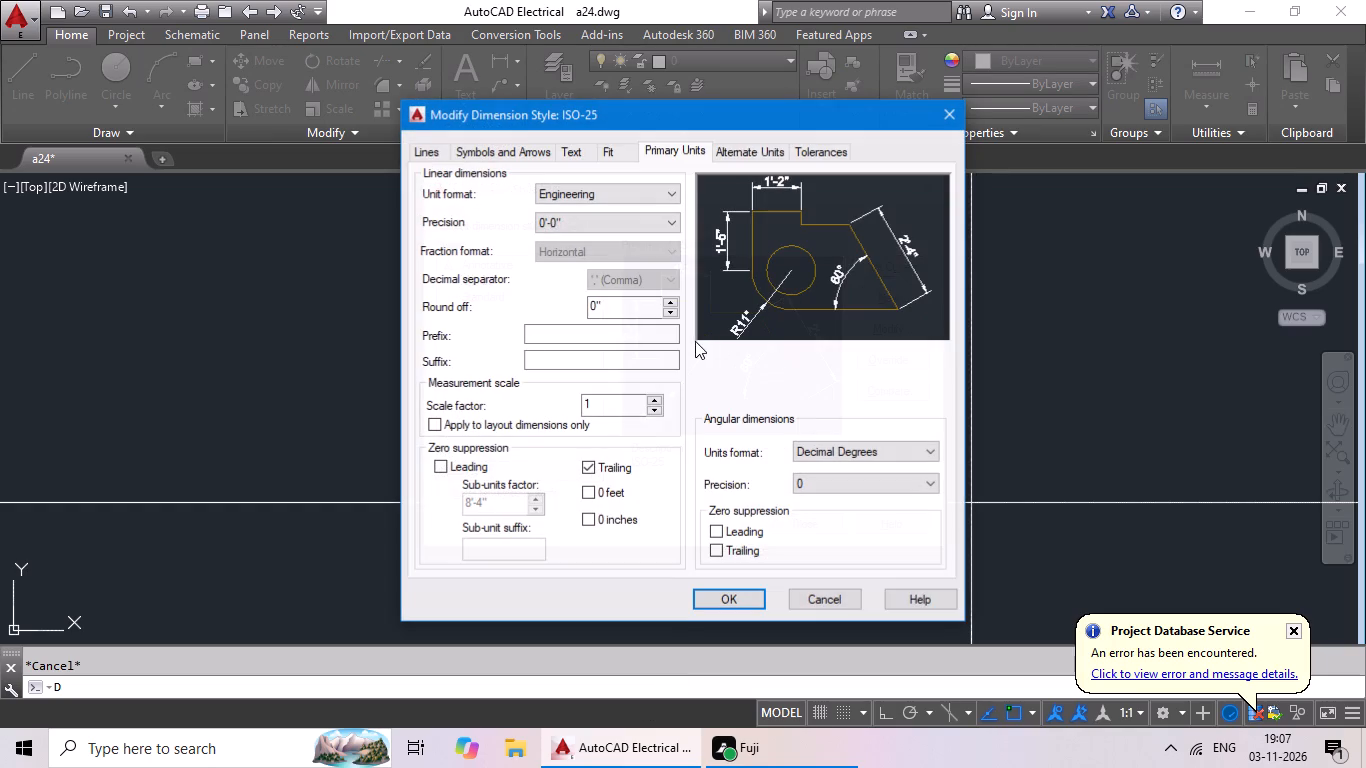
pyautogui.click(580, 150)
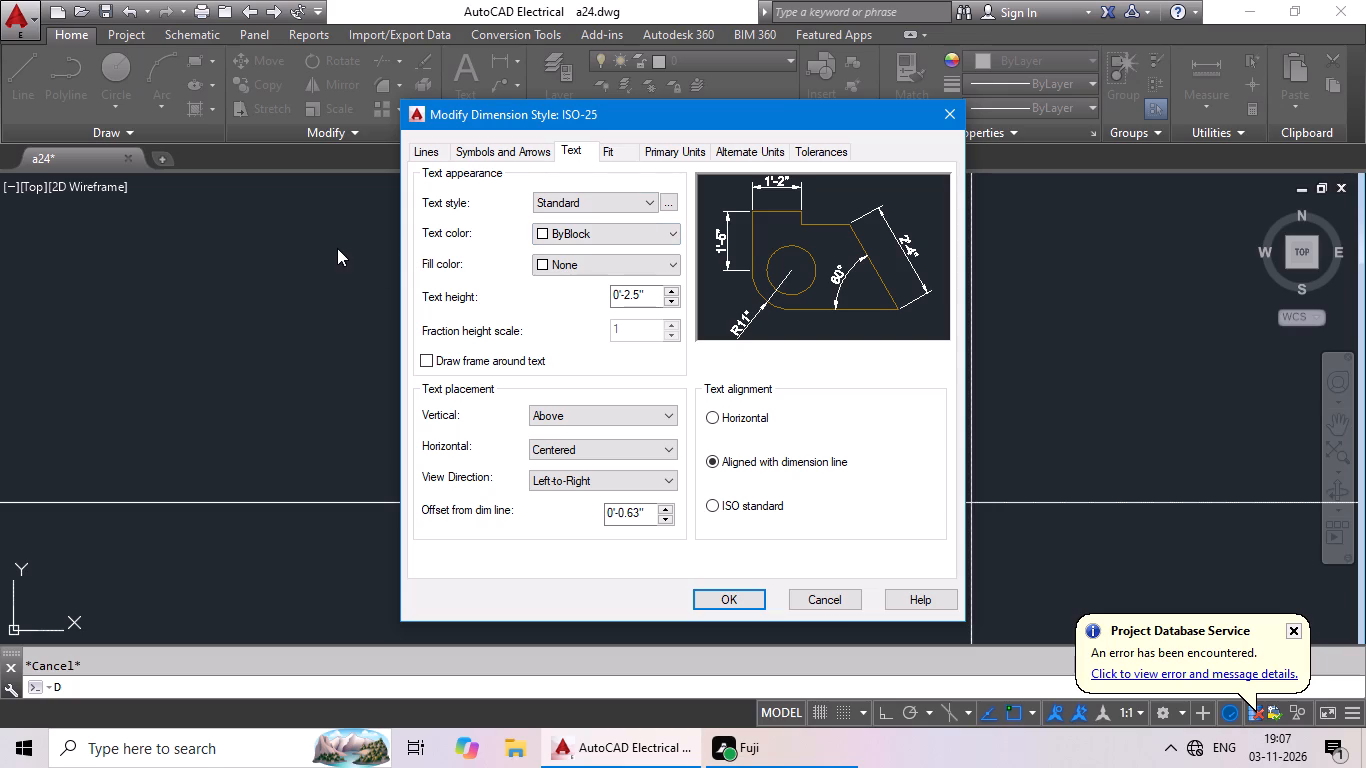
pyautogui.click(280, 264)
pyautogui.click(941, 121)
pyautogui.click(924, 180)
# Draw a closed four-line arrowhead with about 11", 8", 6" and 10" sides, tipped at the right flight travel line's upper end and notched on that line.
pyautogui.scroll(-2, 954, 259)
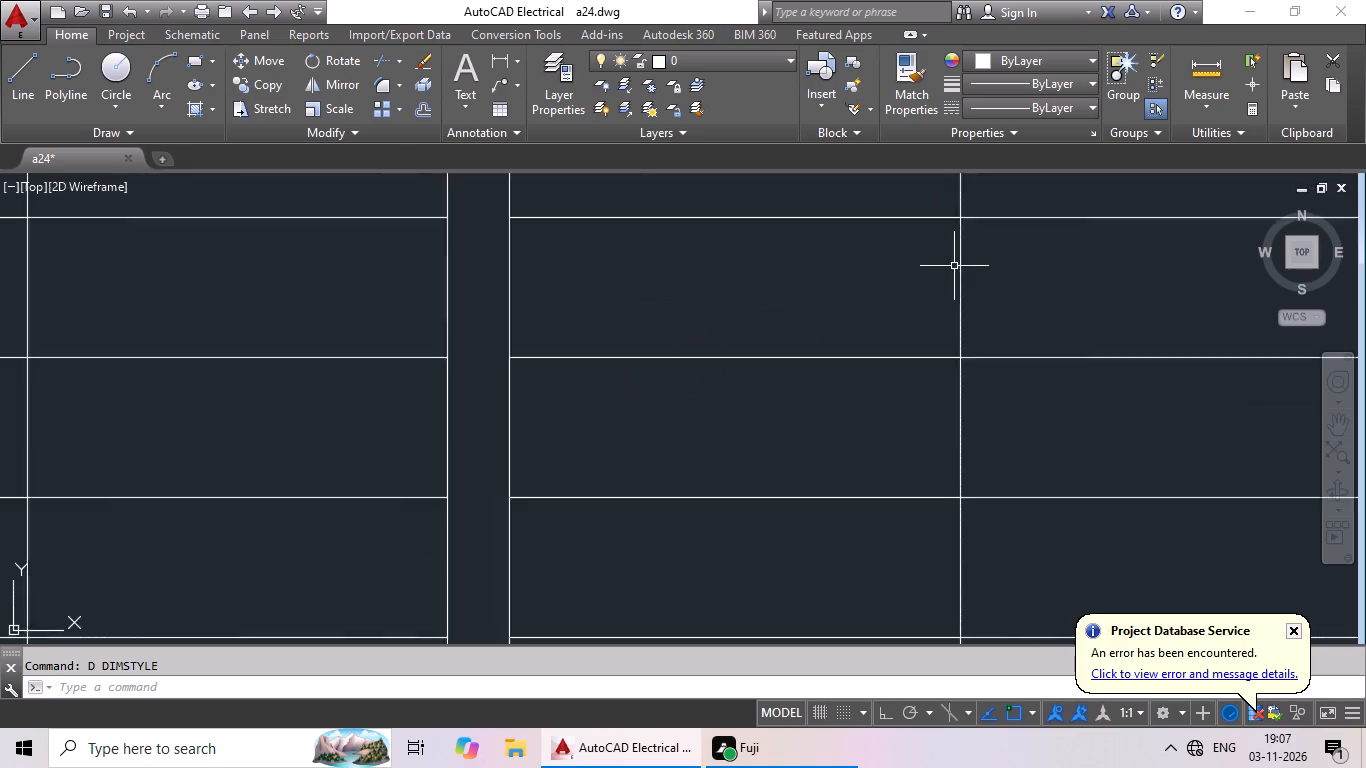
pyautogui.scroll(-2, 954, 266)
pyautogui.moveTo(942, 275); pyautogui.dragTo(828, 187, button='middle')
pyautogui.scroll(-3, 785, 280)
pyautogui.moveTo(785, 273); pyautogui.dragTo(721, 435, button='middle')
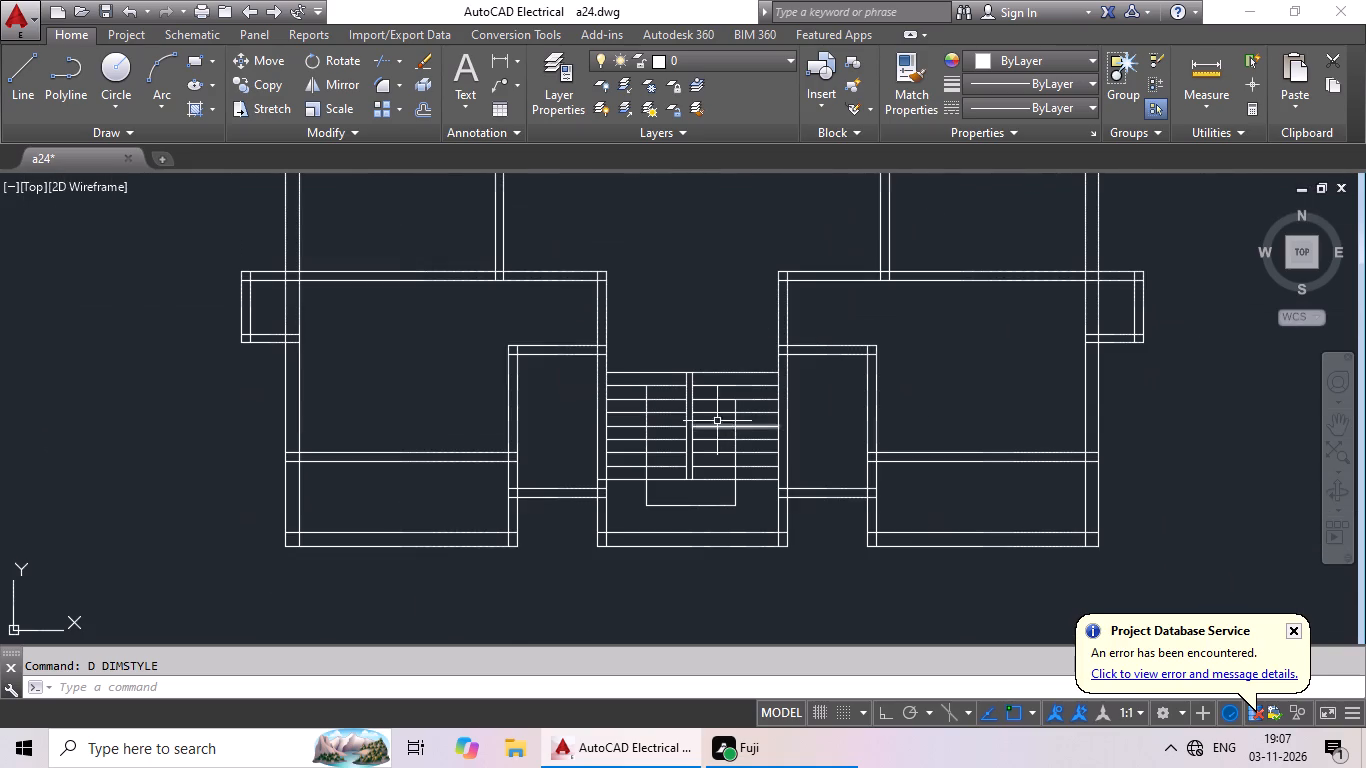
pyautogui.click(28, 75)
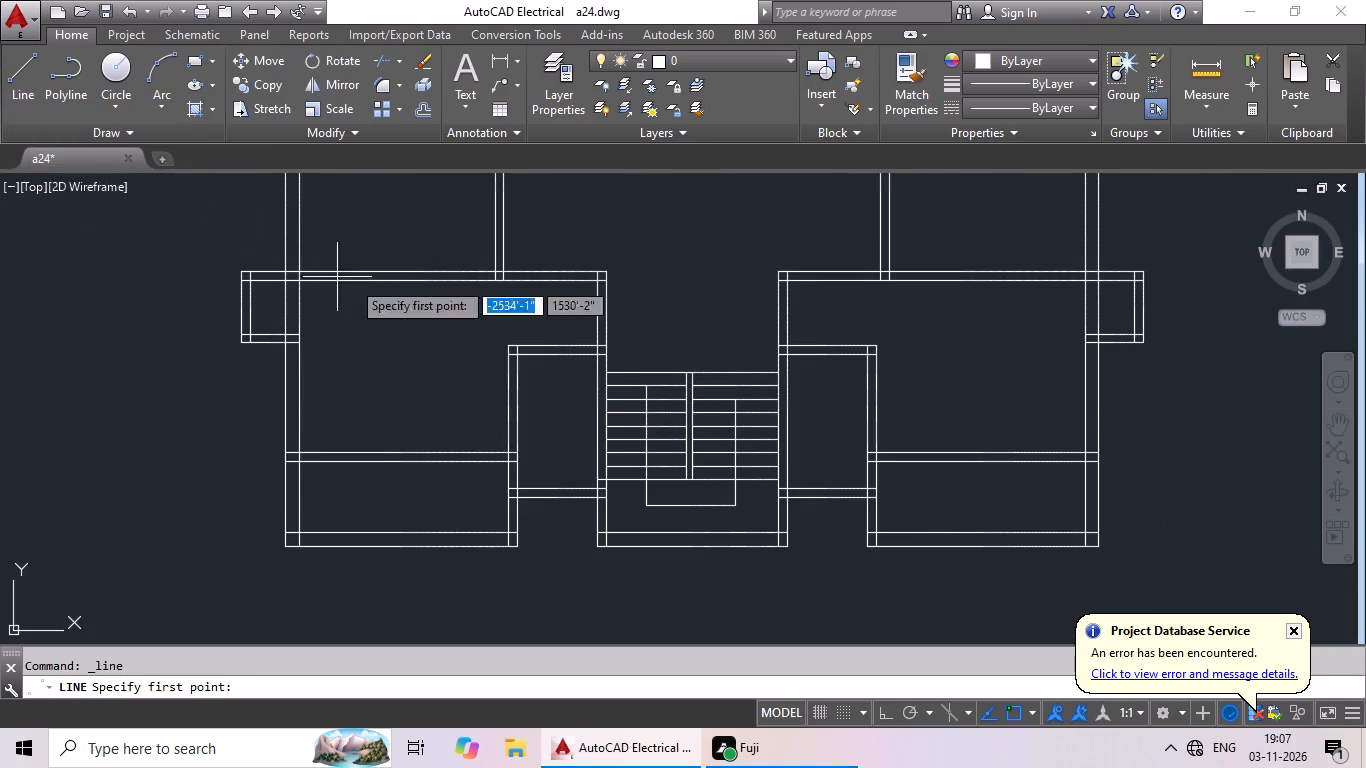
pyautogui.scroll(3, 724, 435)
pyautogui.scroll(2, 754, 314)
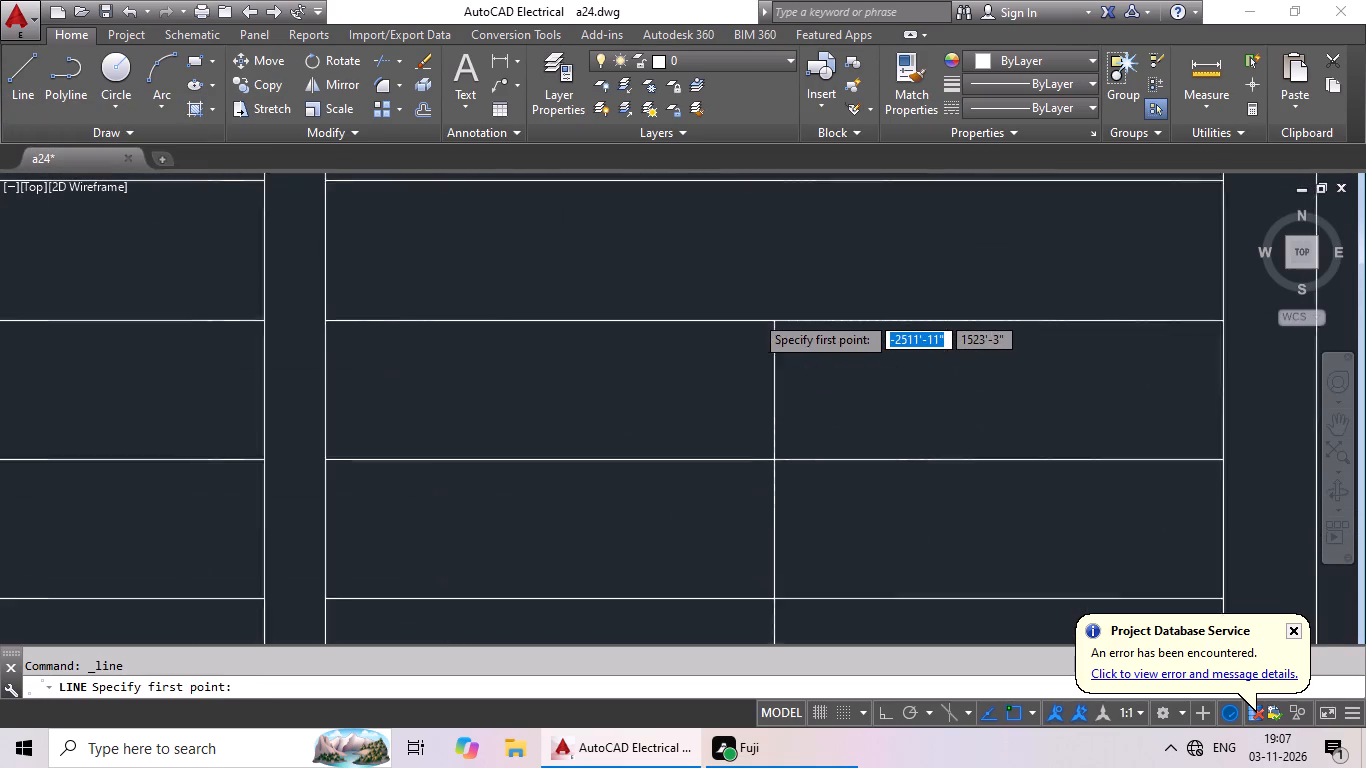
pyautogui.scroll(1, 754, 314)
pyautogui.click(786, 326)
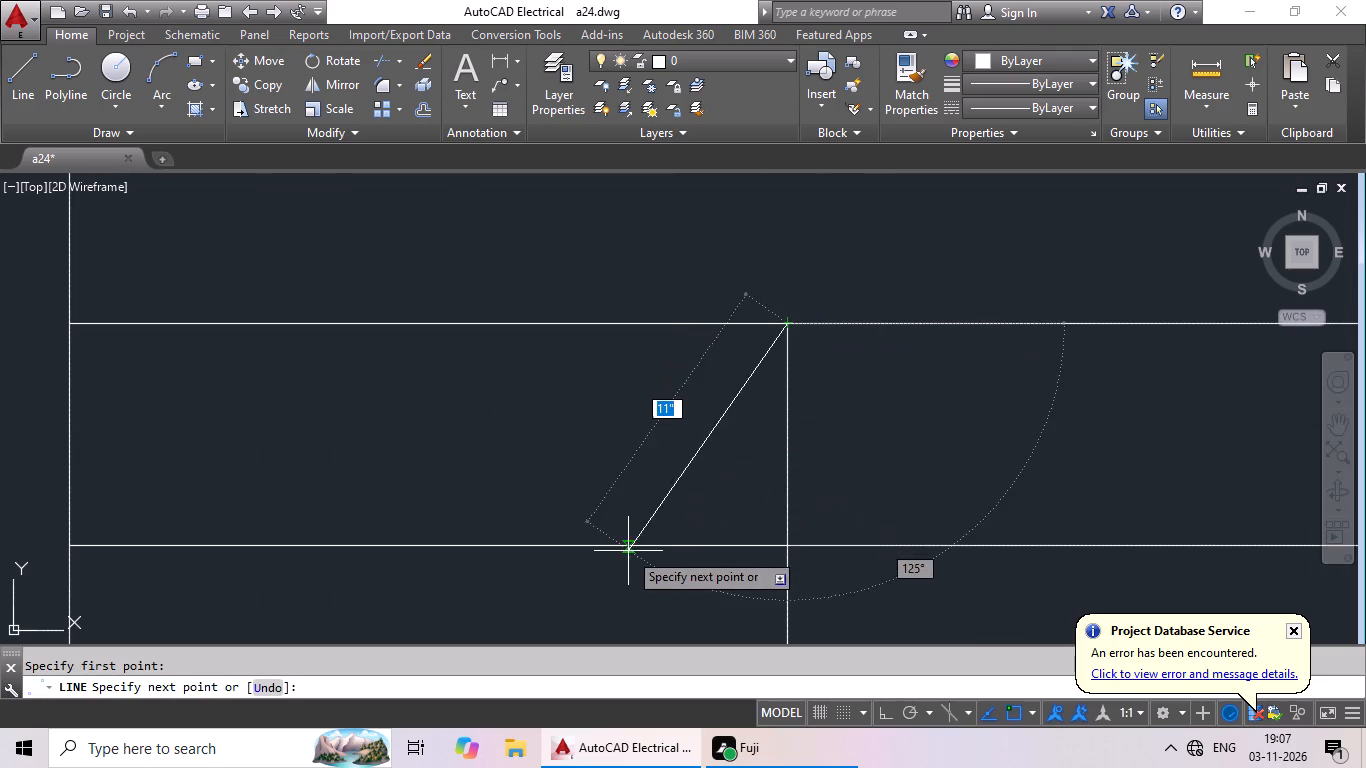
pyautogui.scroll(2, 642, 548)
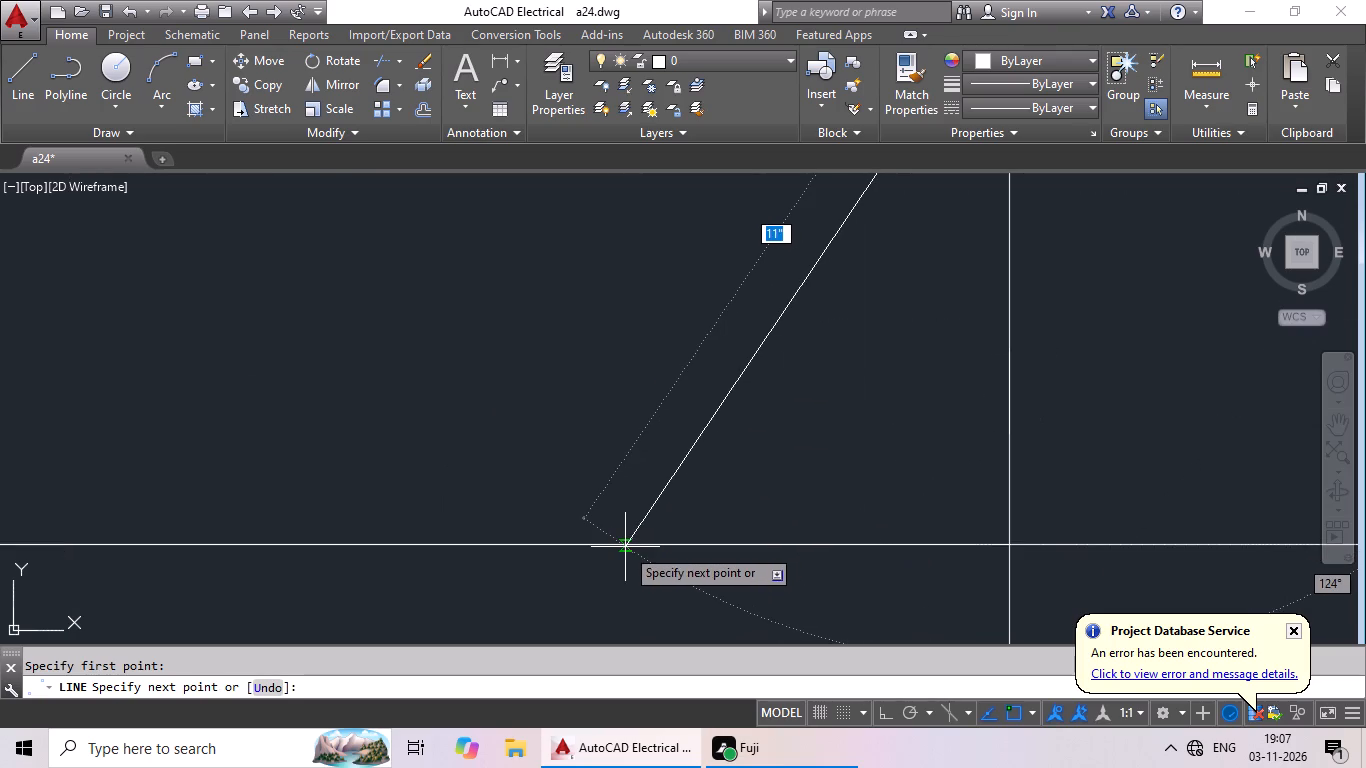
pyautogui.click(625, 547)
pyautogui.scroll(-2, 945, 287)
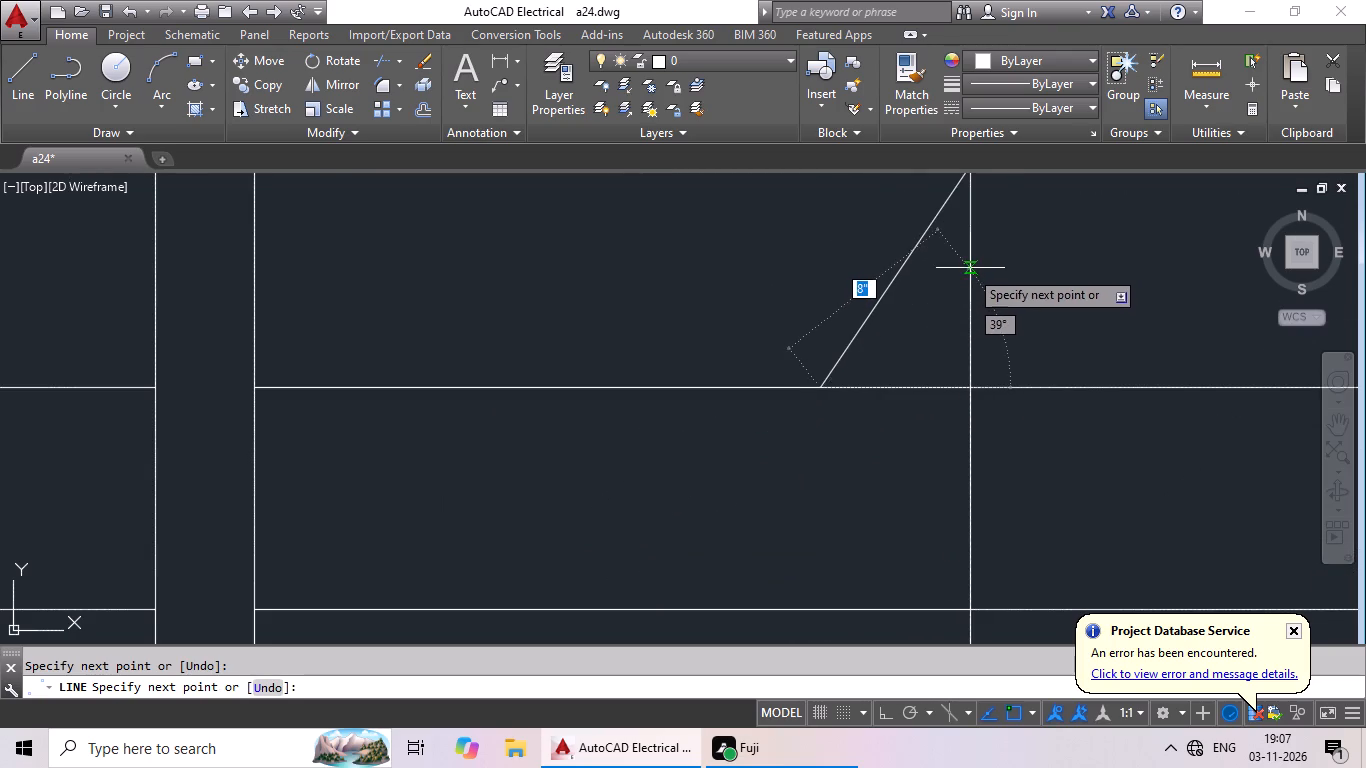
pyautogui.click(970, 267)
pyautogui.moveTo(1002, 318); pyautogui.dragTo(753, 348, button='middle')
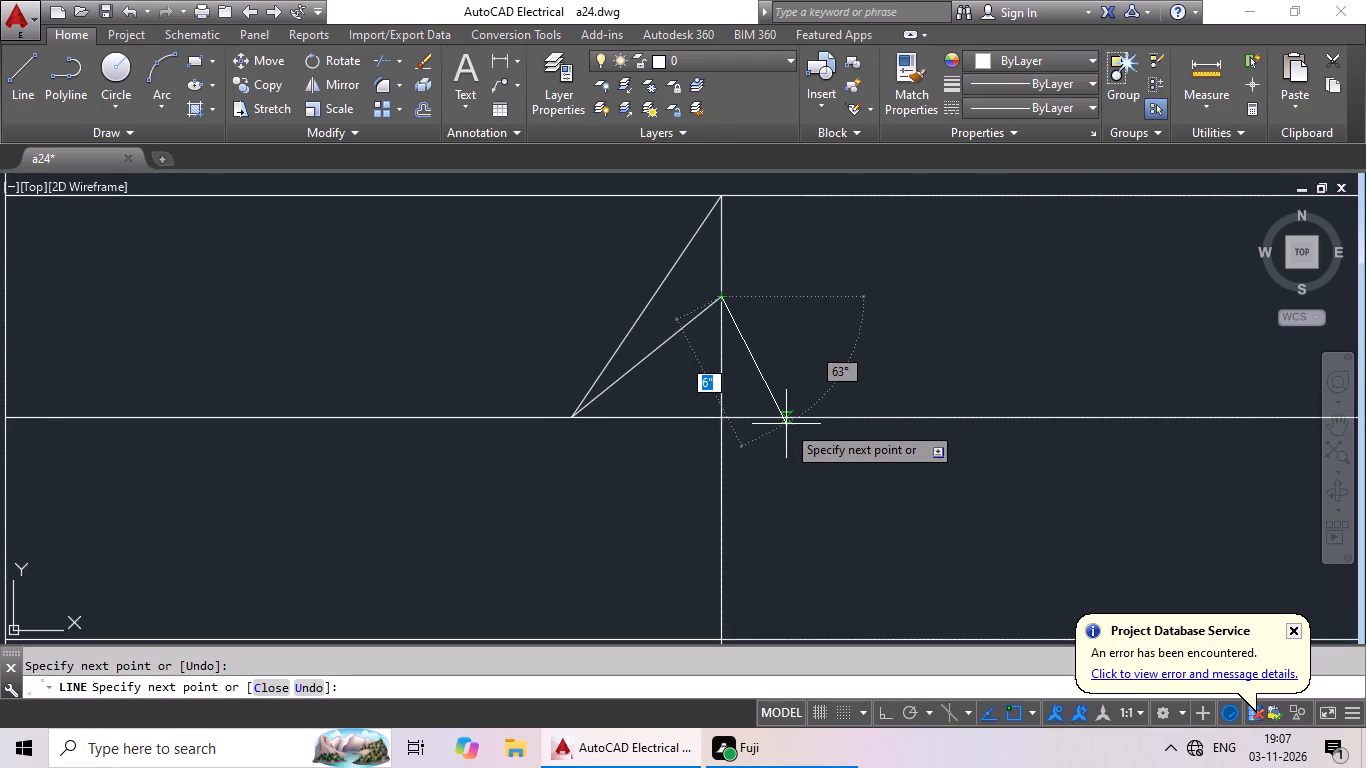
pyautogui.click(800, 418)
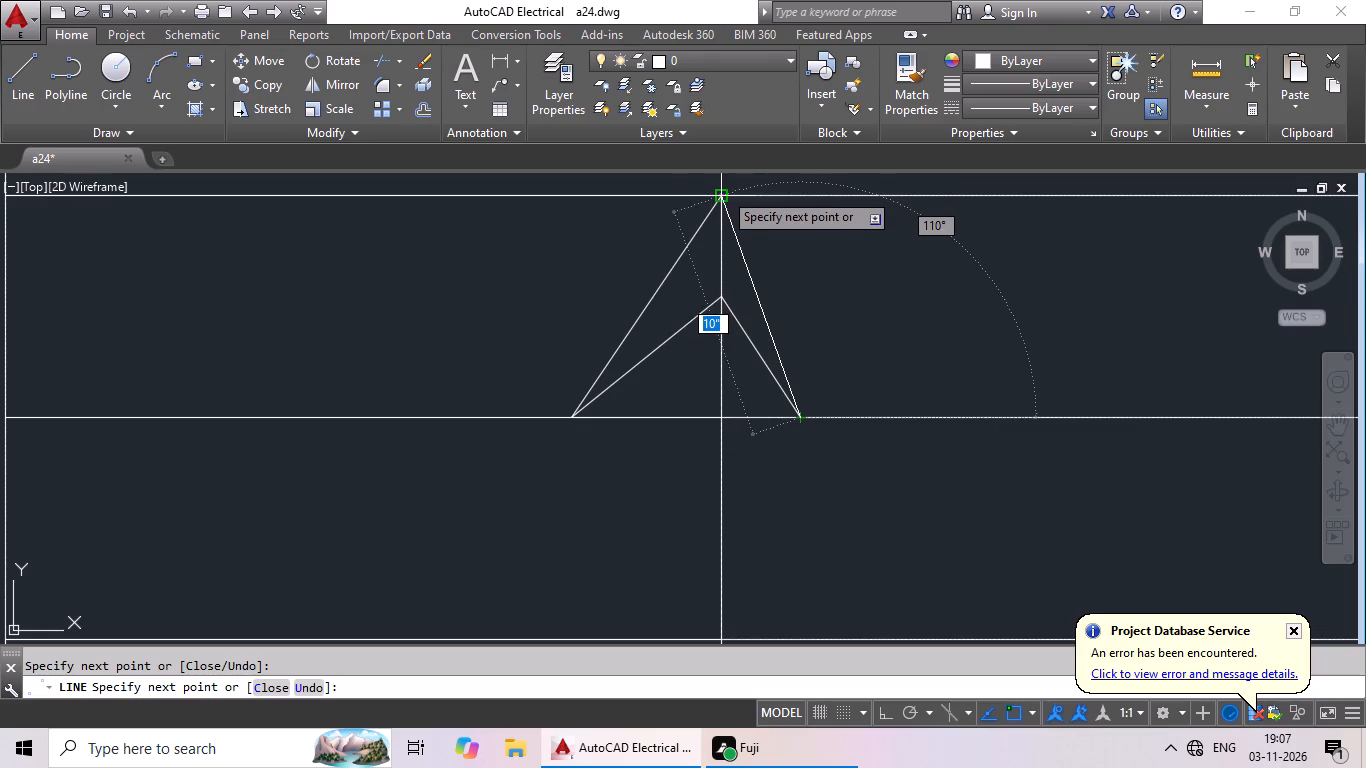
pyautogui.click(723, 191)
pyautogui.scroll(-1, 839, 266)
pyautogui.press('Escape')
pyautogui.scroll(-4, 870, 306)
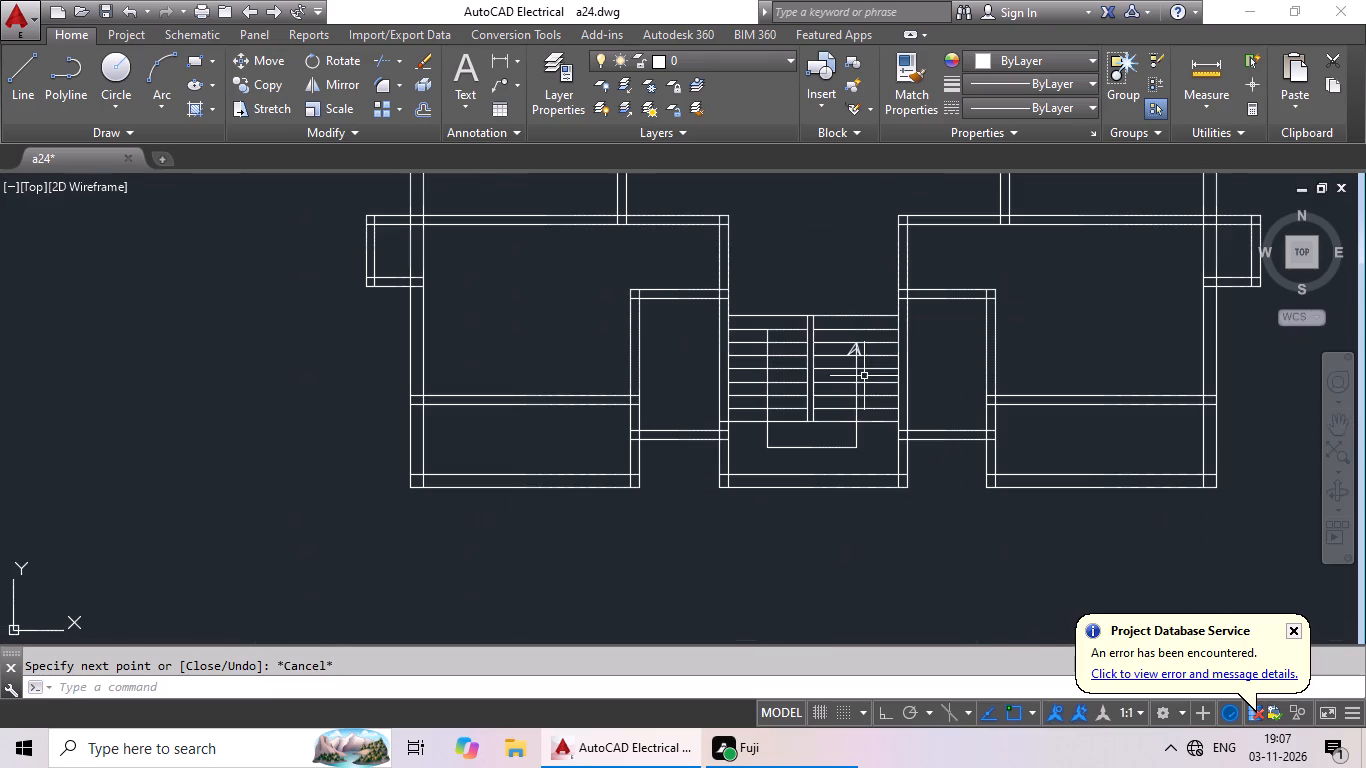
pyautogui.scroll(-1, 864, 376)
# Draw a small circle centred on the upper end of the left flight's travel line.
pyautogui.scroll(6, 769, 324)
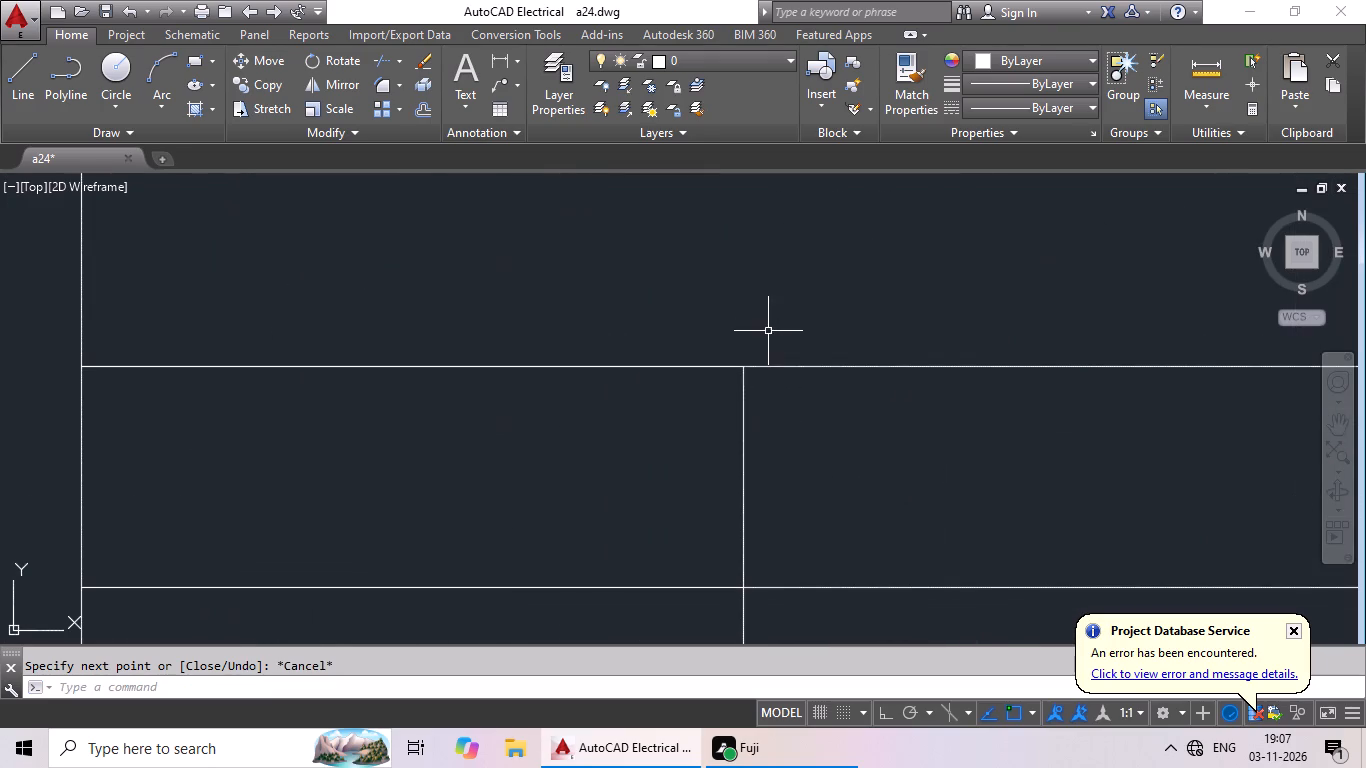
pyautogui.click(108, 63)
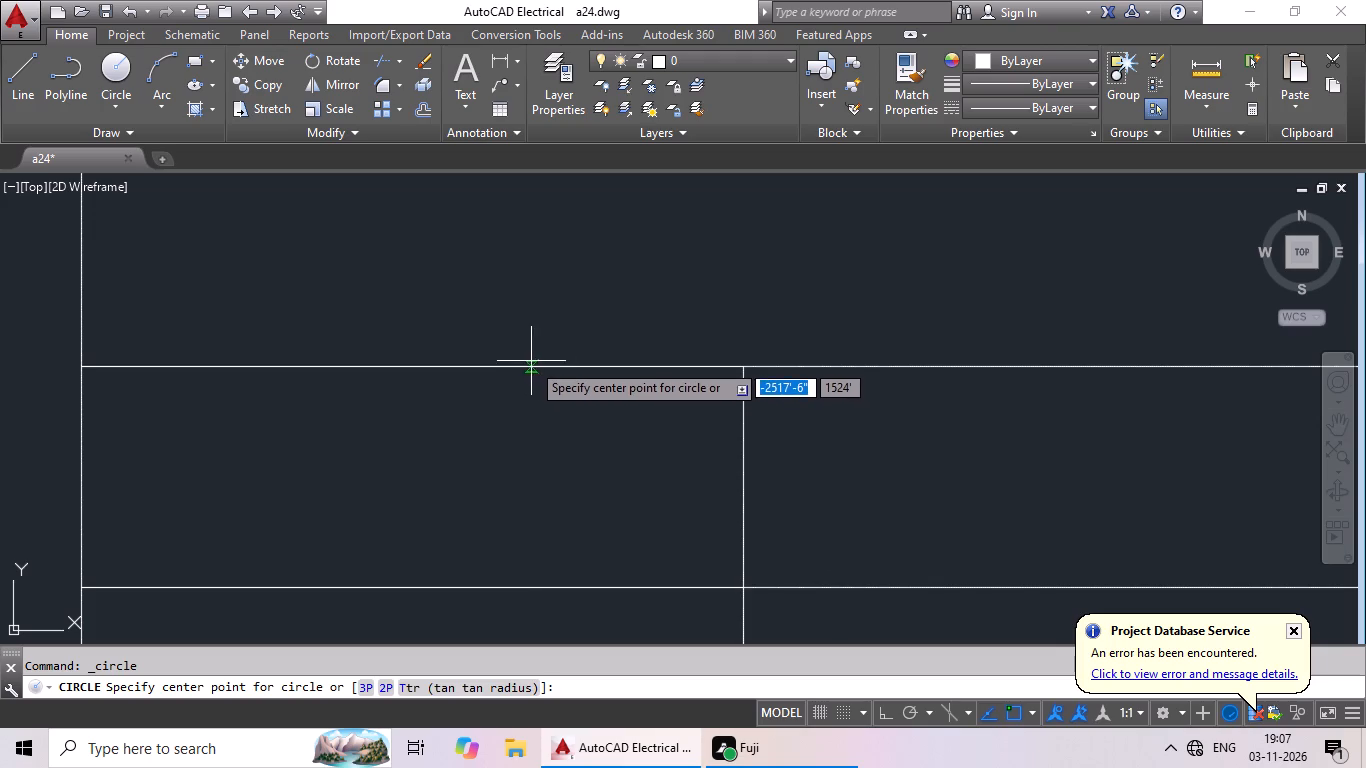
pyautogui.scroll(-1, 614, 445)
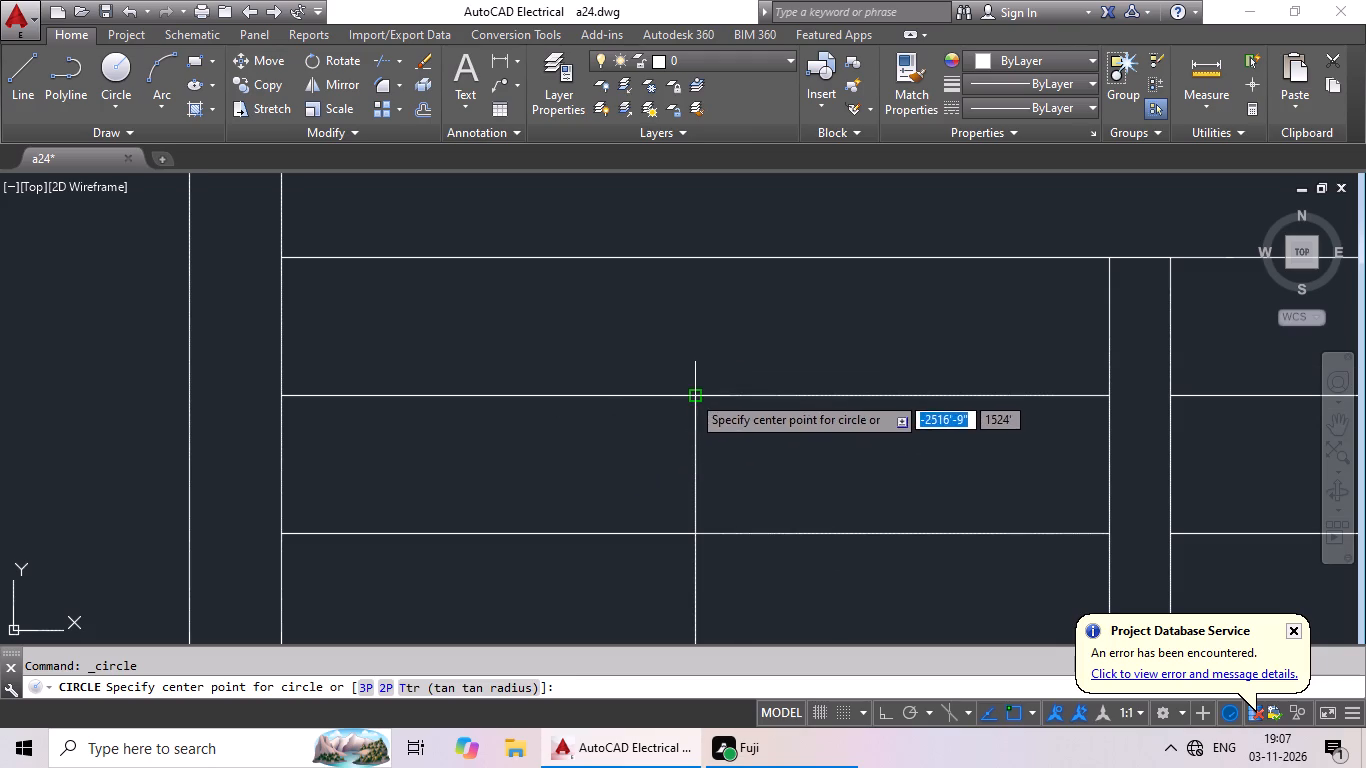
pyautogui.click(695, 395)
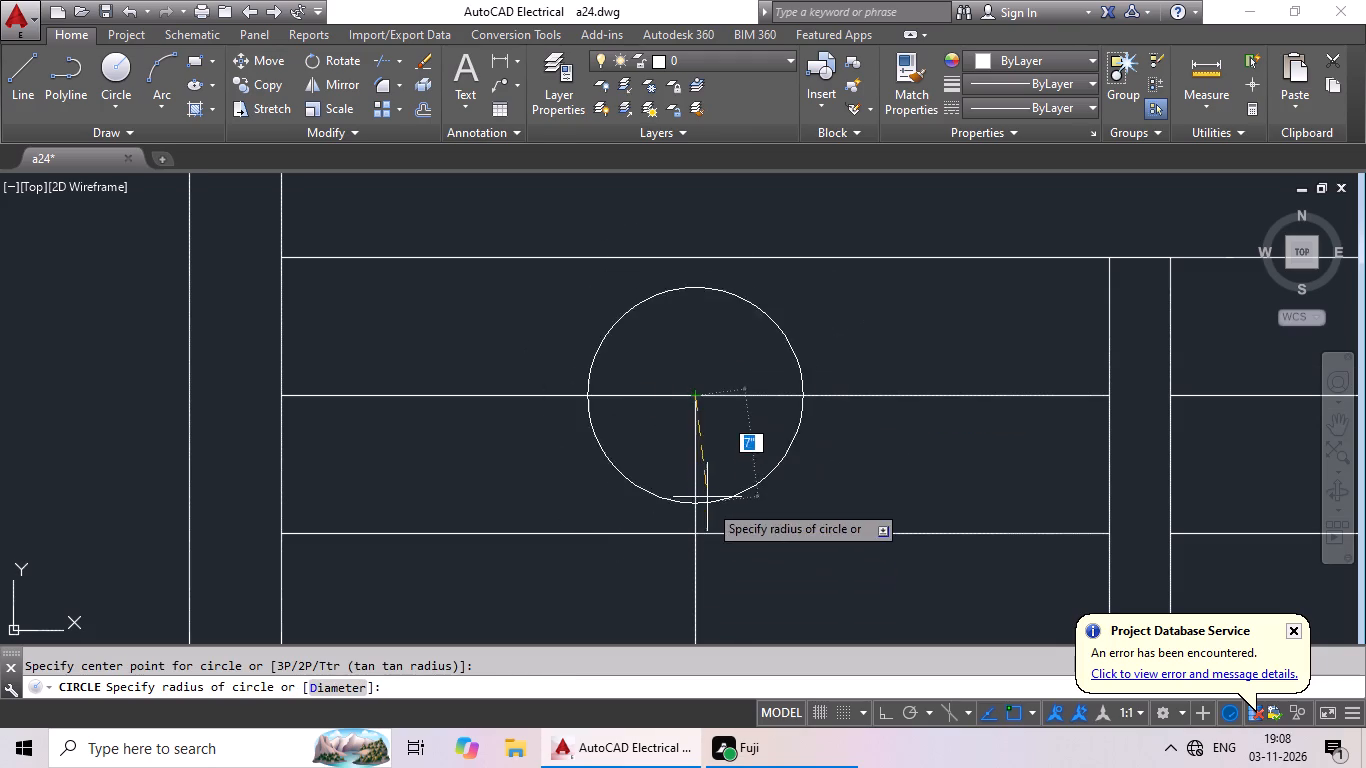
pyautogui.click(693, 460)
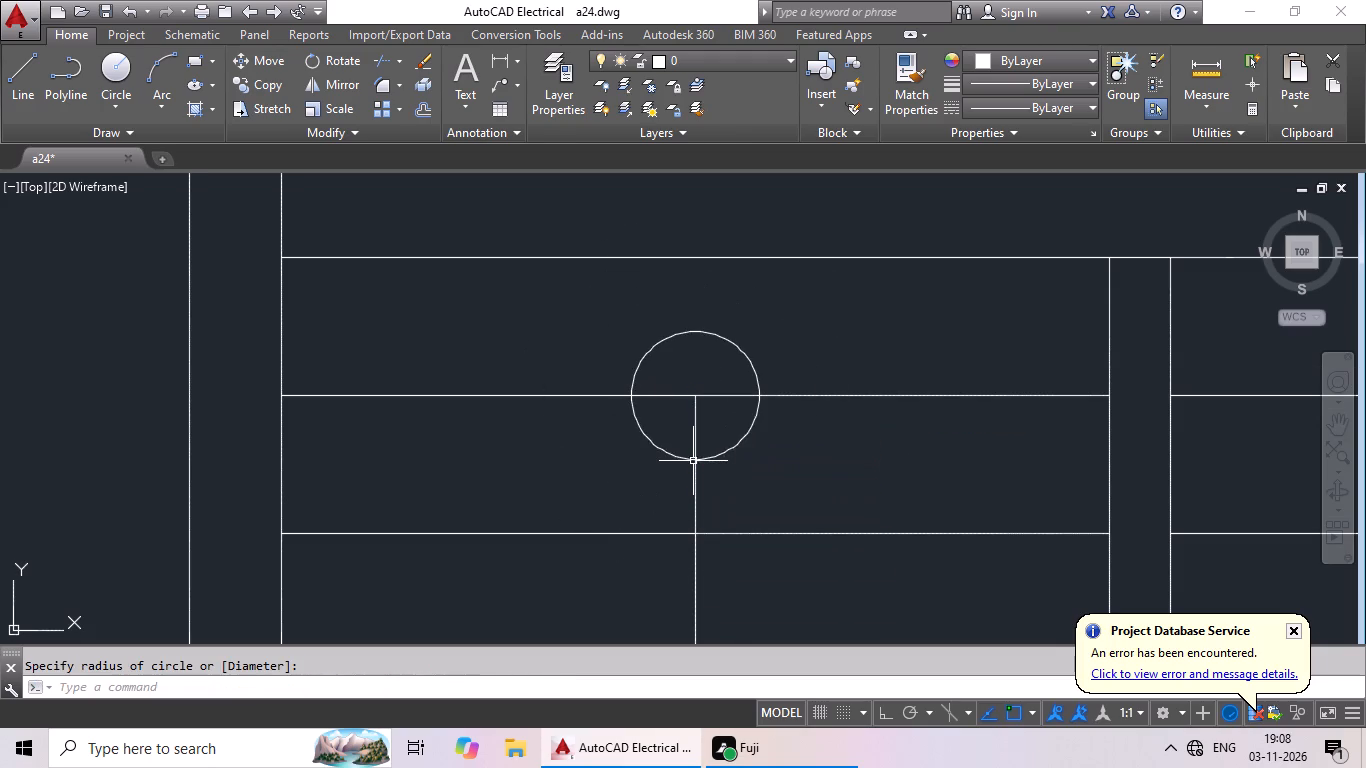
# Copy the small circle to the clipboard and erase the original from the left flight's travel line.
pyautogui.click(733, 443)
pyautogui.hotkey('ctrl', 'c')
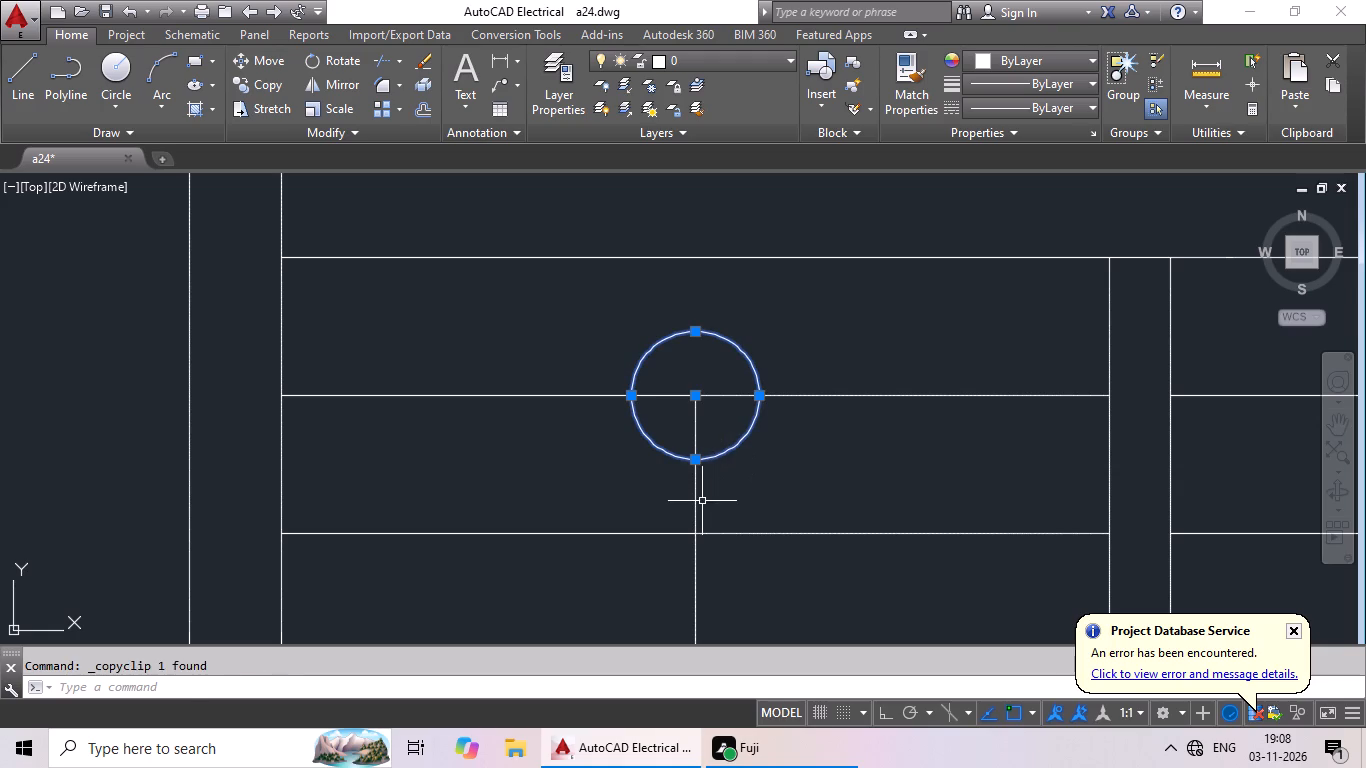
pyautogui.hotkey('ctrl', 'v')
pyautogui.press('Escape')
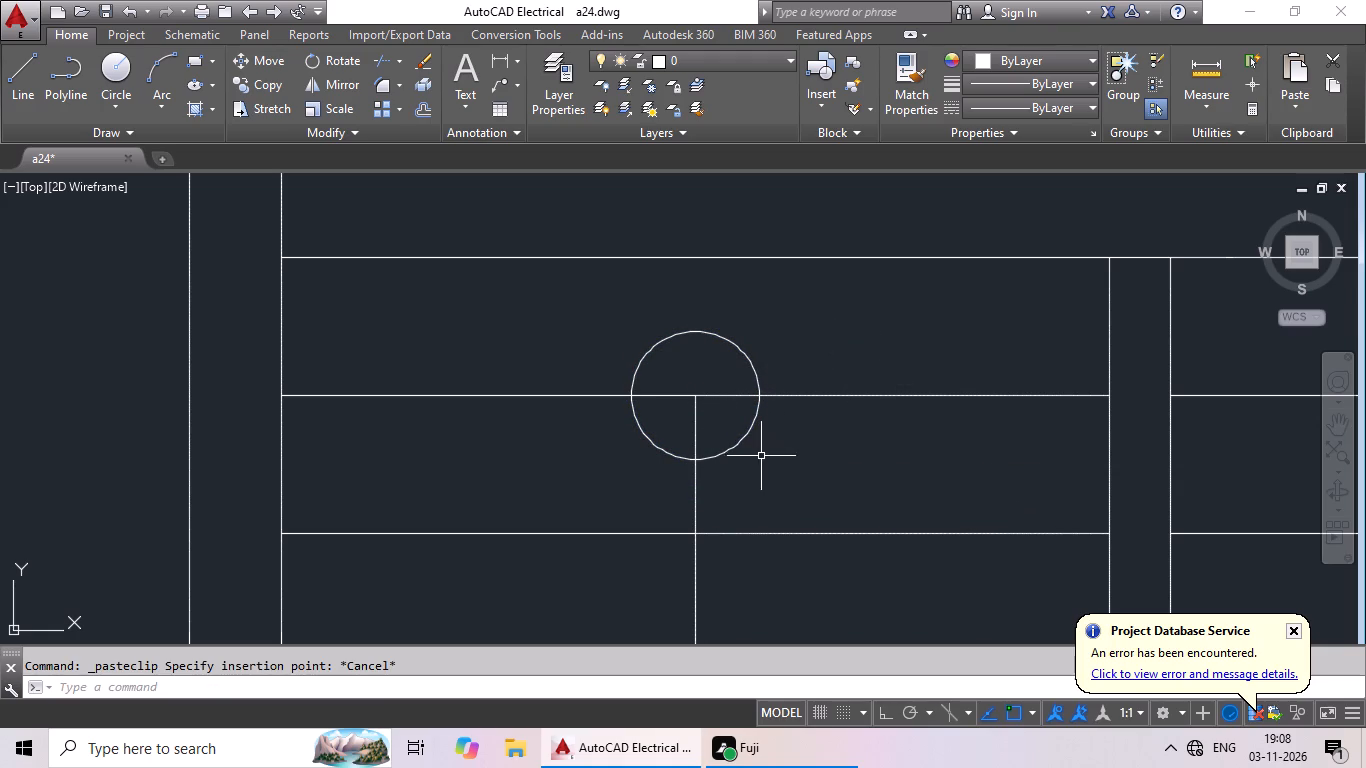
pyautogui.click(747, 432)
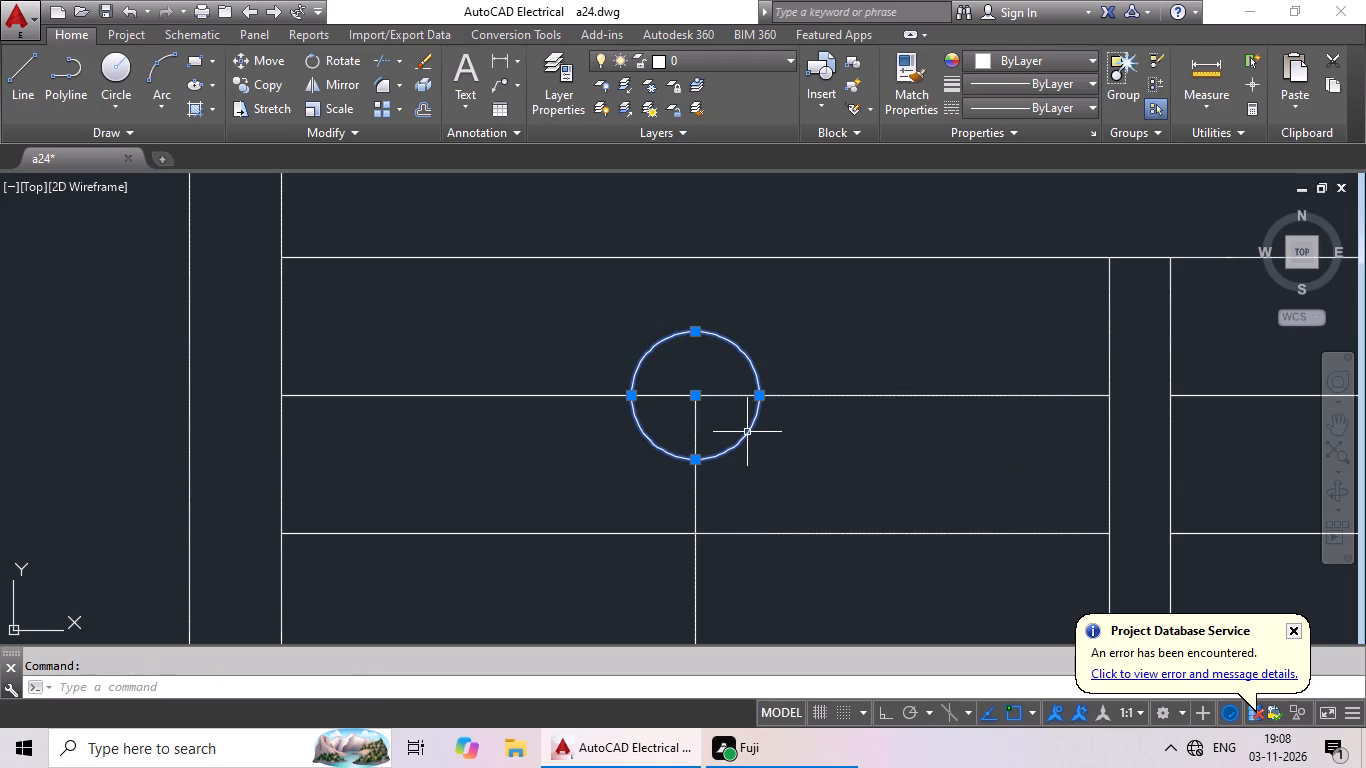
pyautogui.press('Delete')
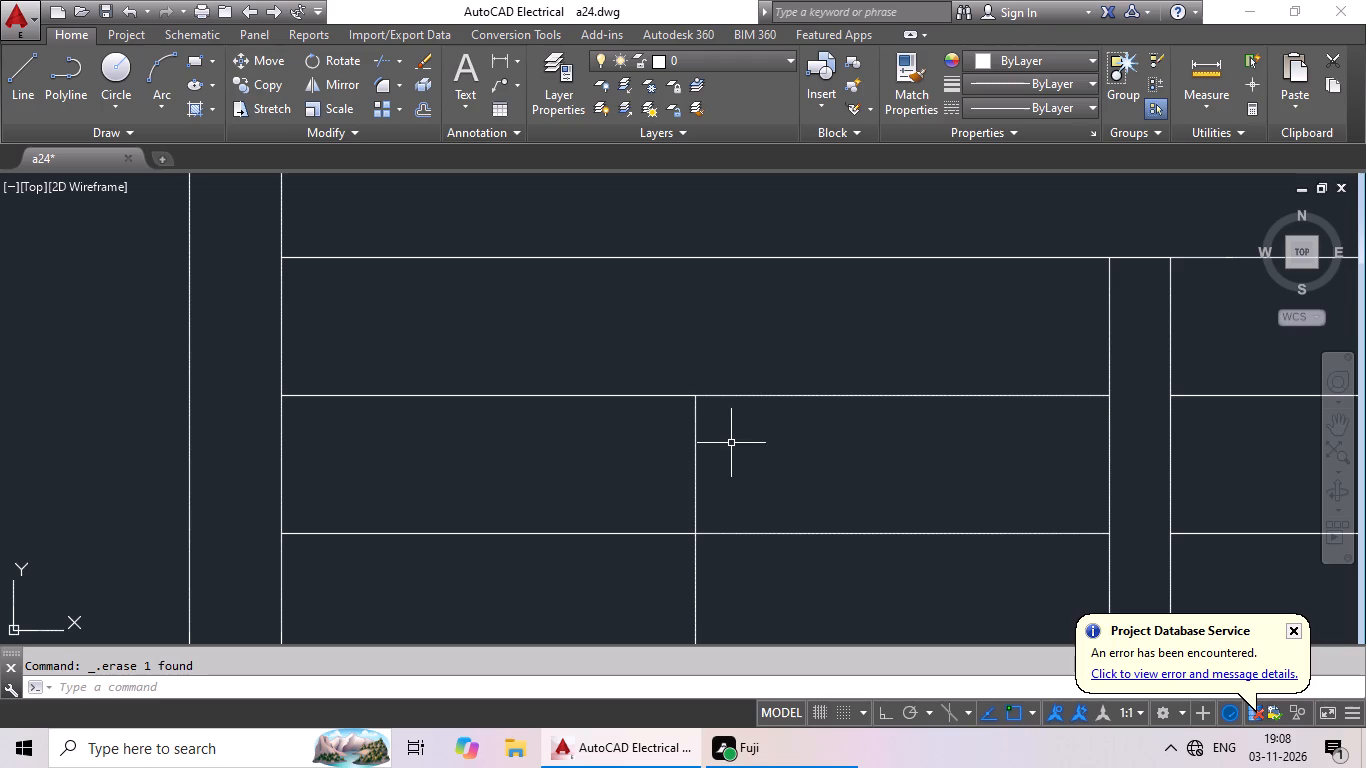
# Paste the copied circle into the empty area to the right of the floor plan.
pyautogui.hotkey('ctrl', 'c')
pyautogui.hotkey('ctrl', 'v')
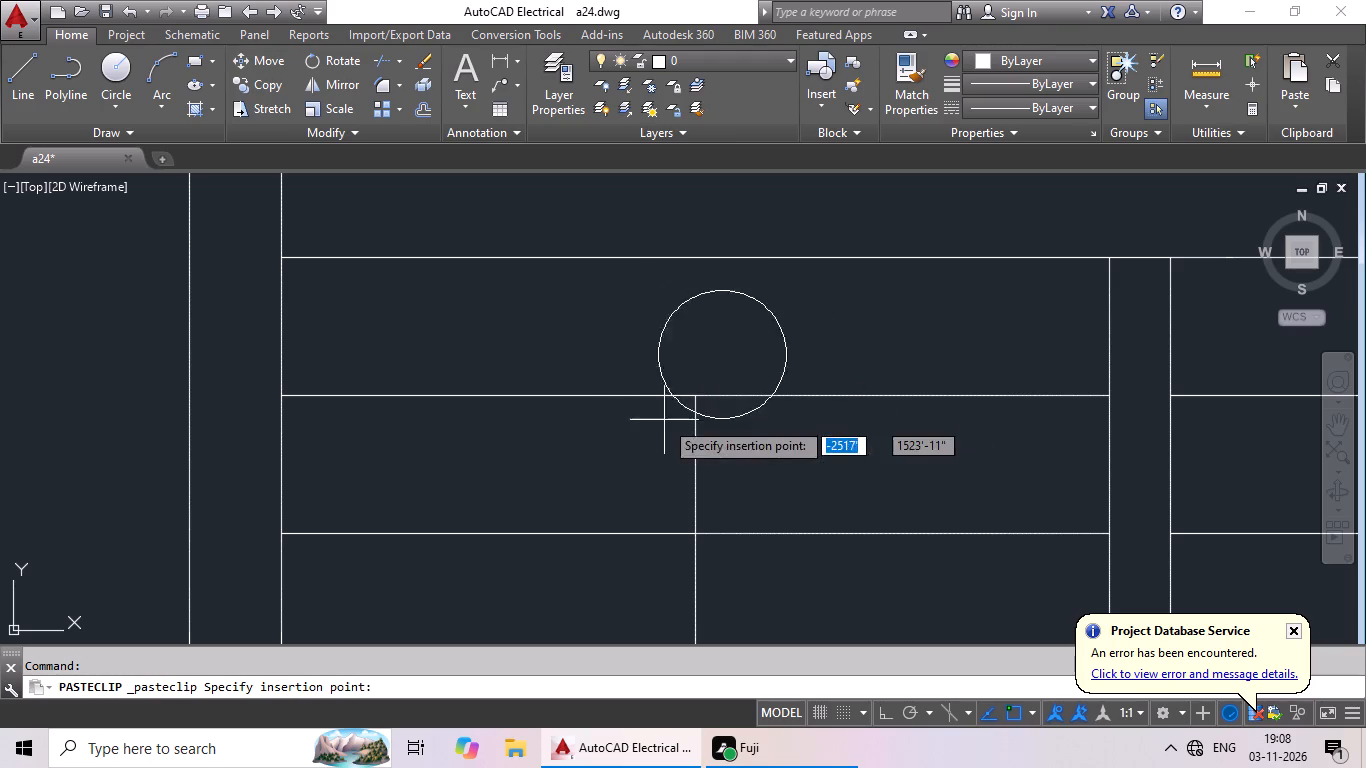
pyautogui.scroll(-2, 677, 419)
pyautogui.moveTo(628, 417); pyautogui.dragTo(142, 370, button='middle')
pyautogui.scroll(-1, 497, 413)
pyautogui.moveTo(599, 417); pyautogui.dragTo(82, 430, button='middle')
pyautogui.scroll(-4, 377, 431)
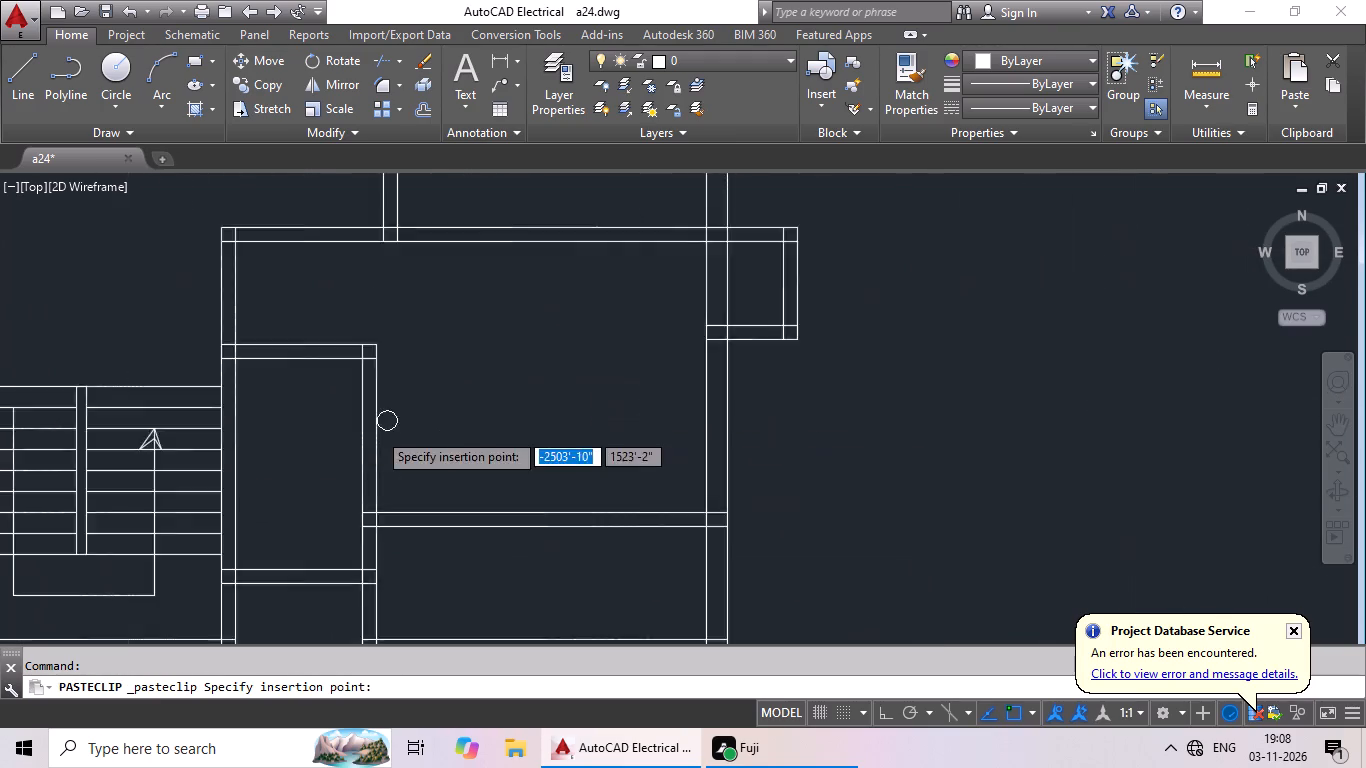
pyautogui.click(633, 417)
# Copy the pasted circle by its bottom point onto the upper end of the left flight's travel line.
pyautogui.scroll(5, 634, 422)
pyautogui.moveTo(714, 342); pyautogui.dragTo(593, 319)
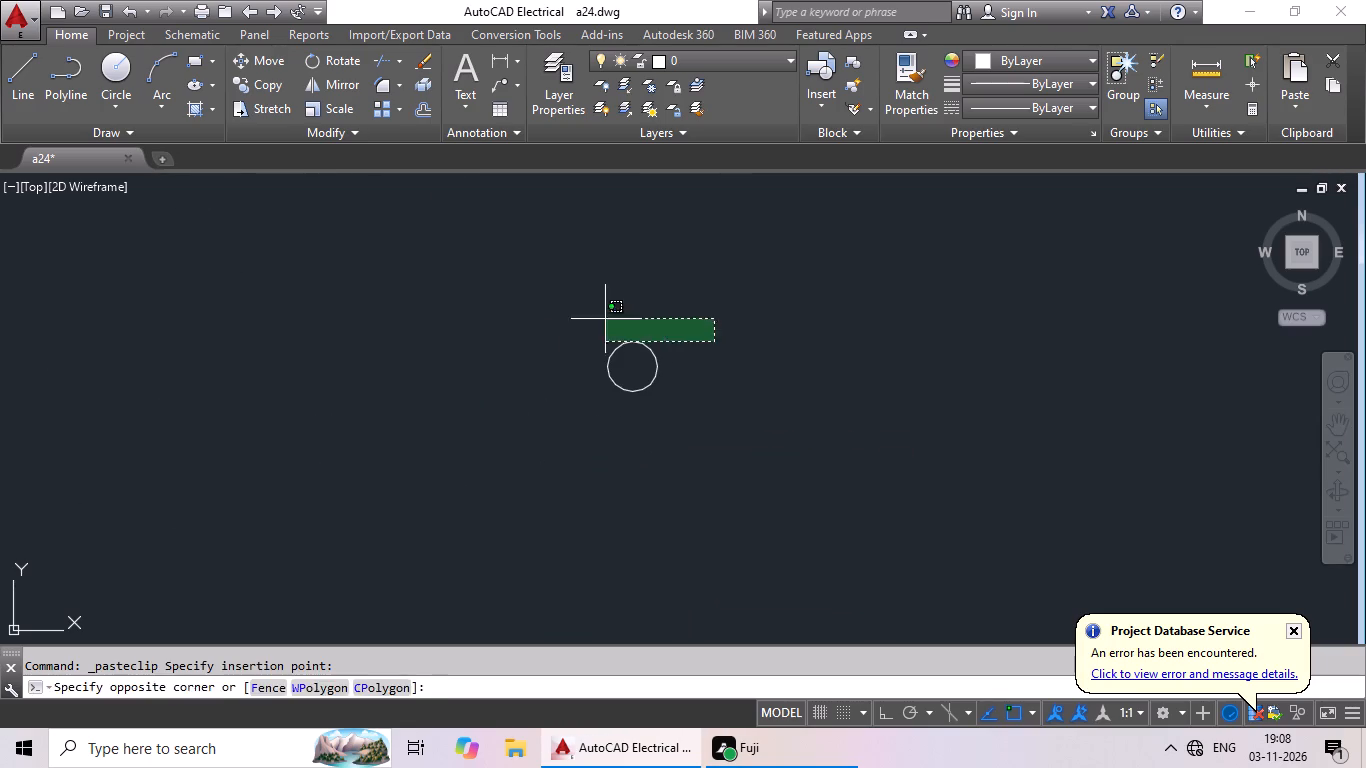
pyautogui.moveTo(593, 319); pyautogui.dragTo(827, 426)
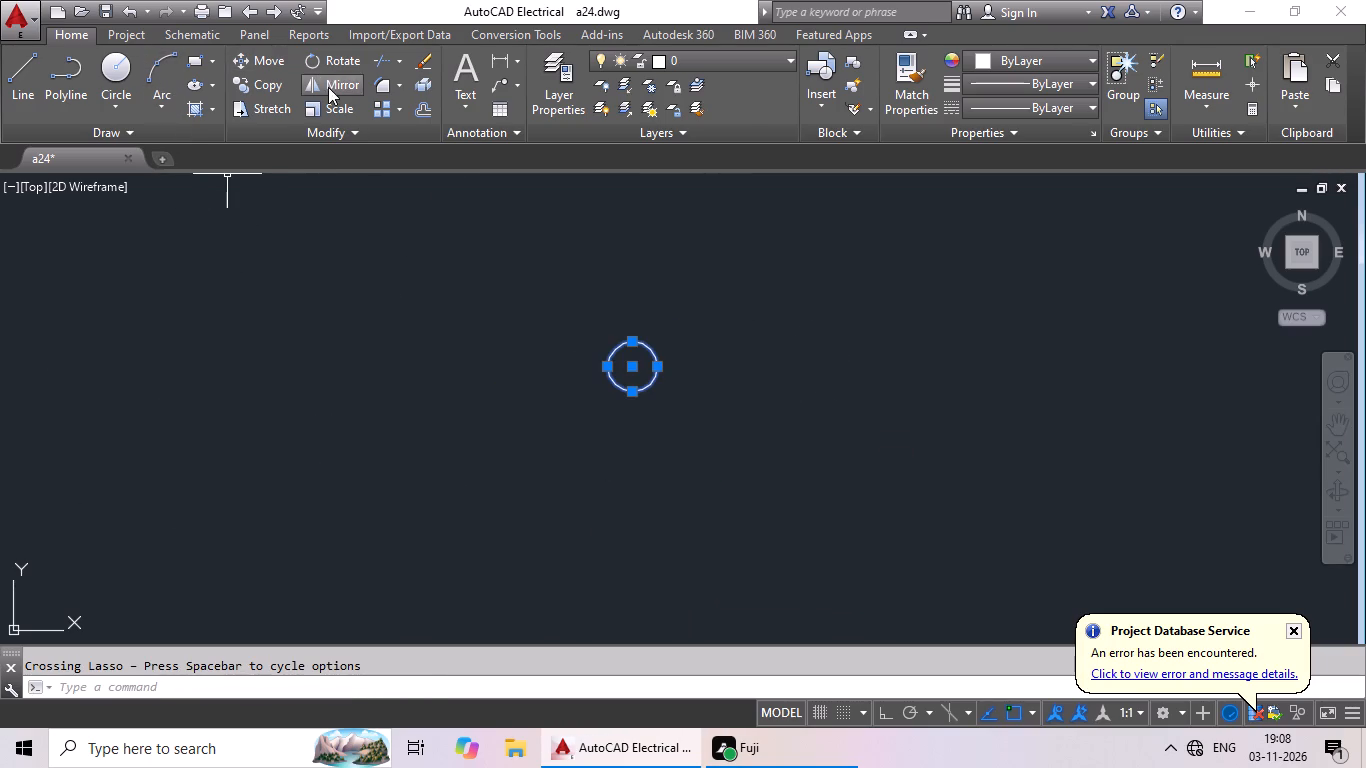
pyautogui.click(262, 89)
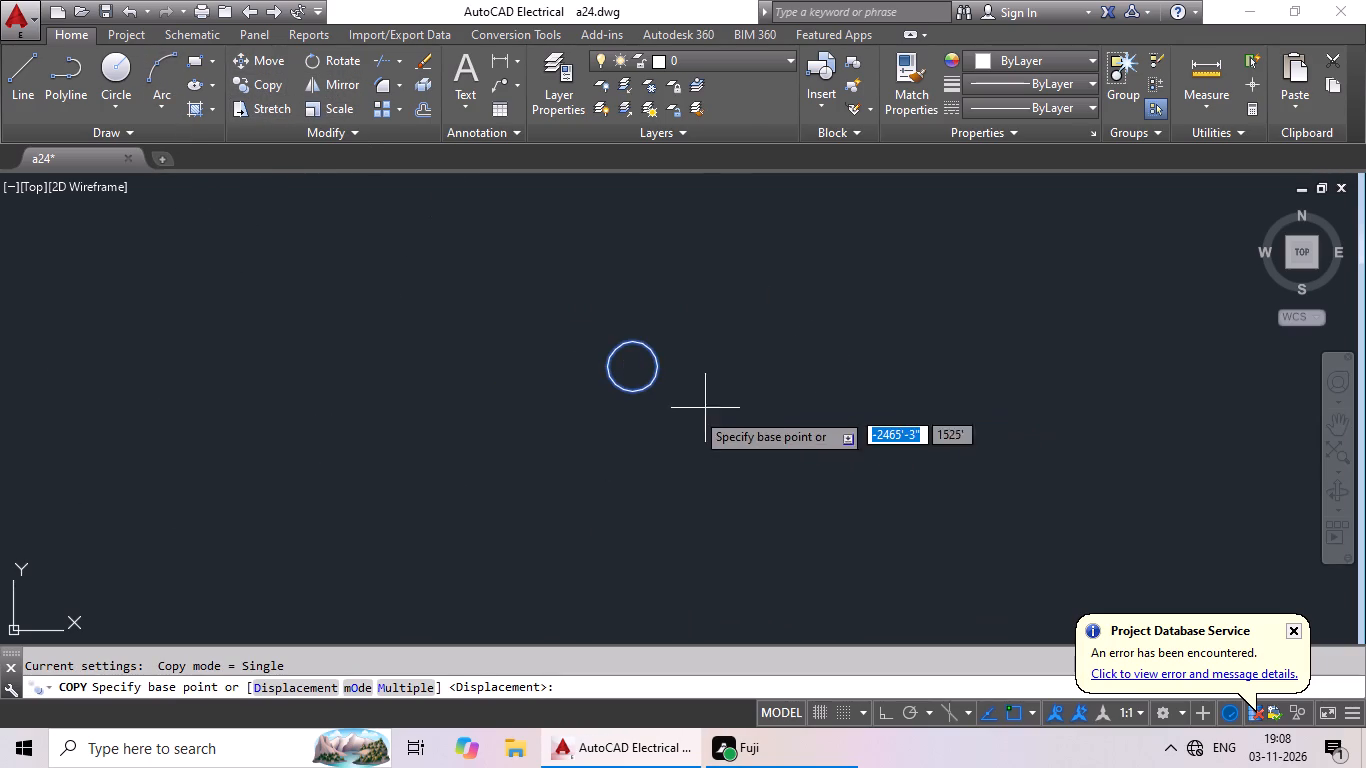
pyautogui.click(635, 388)
pyautogui.scroll(-2, 467, 427)
pyautogui.moveTo(466, 428); pyautogui.dragTo(749, 333, button='middle')
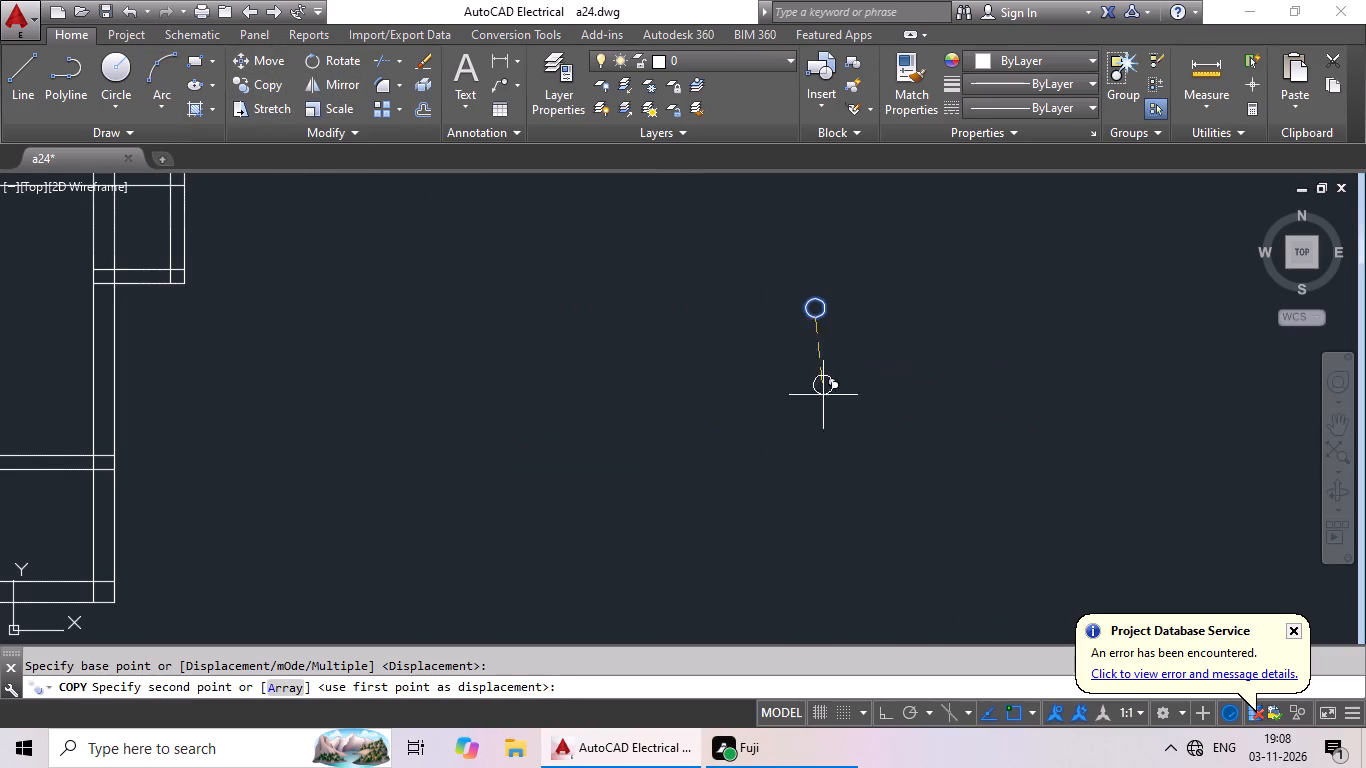
pyautogui.scroll(-2, 380, 501)
pyautogui.moveTo(373, 501); pyautogui.dragTo(957, 511, button='middle')
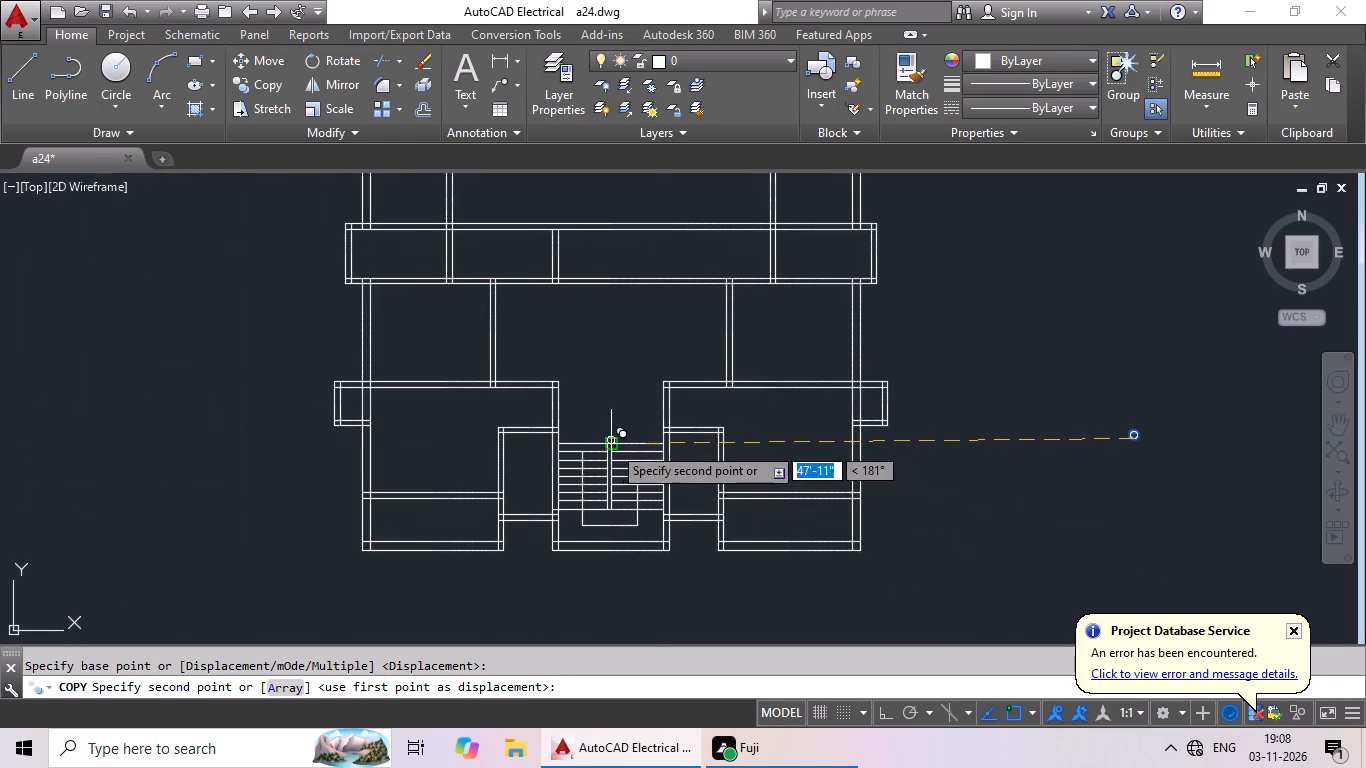
pyautogui.scroll(5, 590, 449)
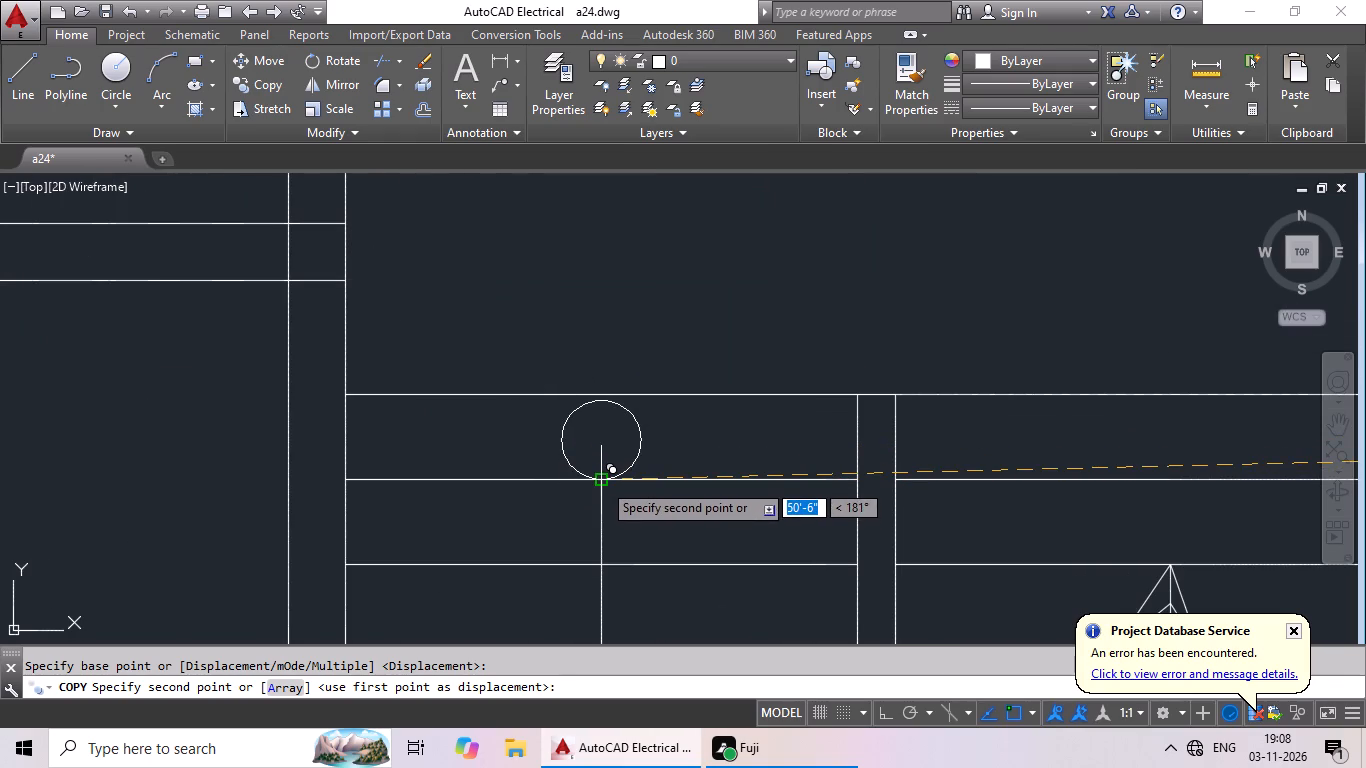
pyautogui.click(602, 482)
# Delete the spare circle to the right of the floor plan.
pyautogui.scroll(-3, 983, 449)
pyautogui.moveTo(1190, 488); pyautogui.dragTo(430, 346, button='middle')
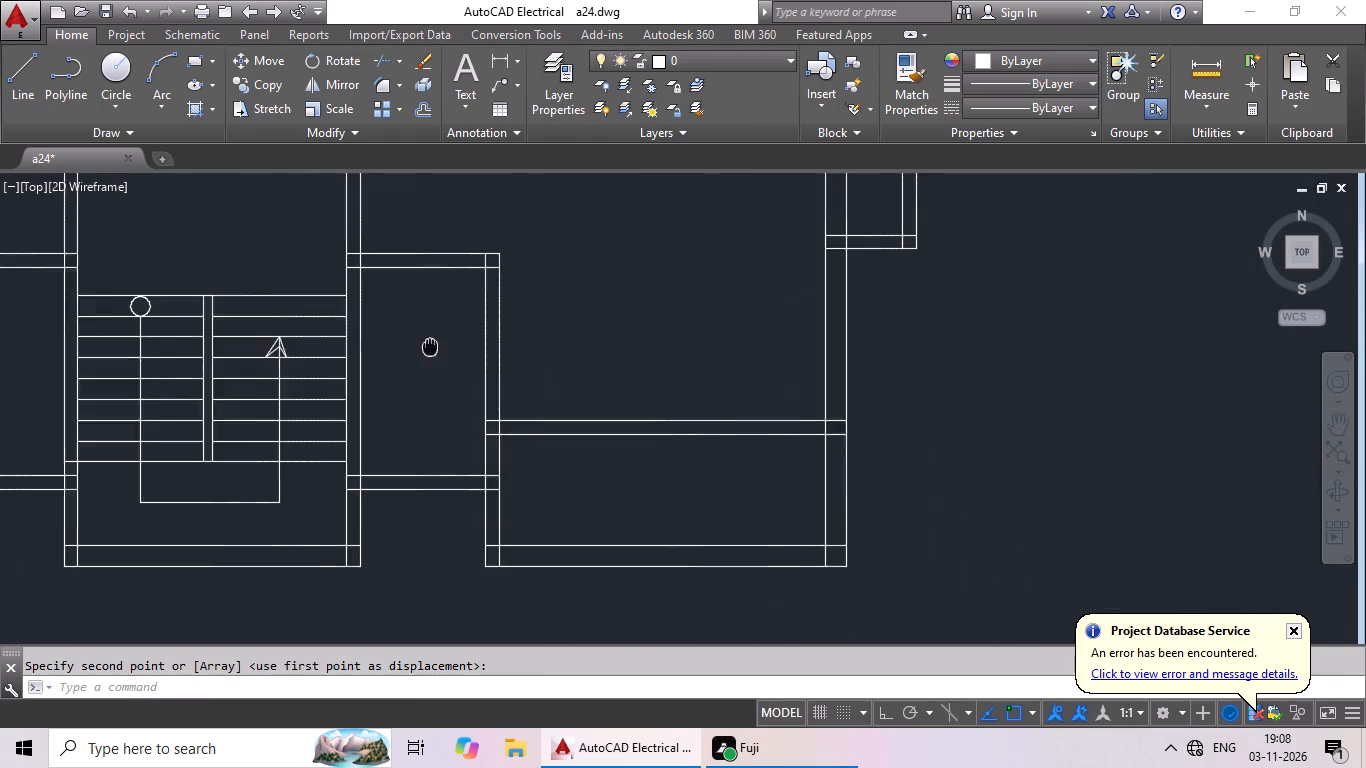
pyautogui.scroll(-3, 733, 411)
pyautogui.moveTo(952, 317); pyautogui.dragTo(1096, 463)
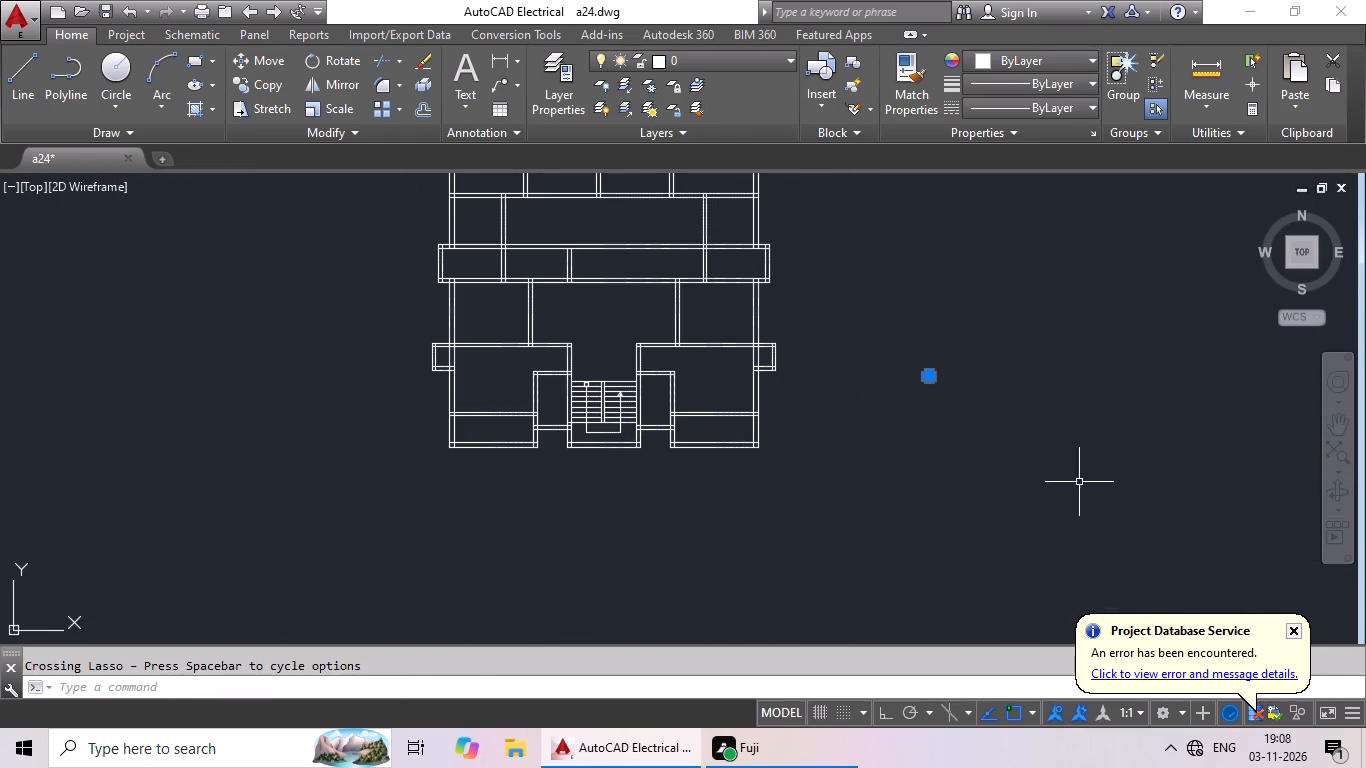
pyautogui.press('Delete')
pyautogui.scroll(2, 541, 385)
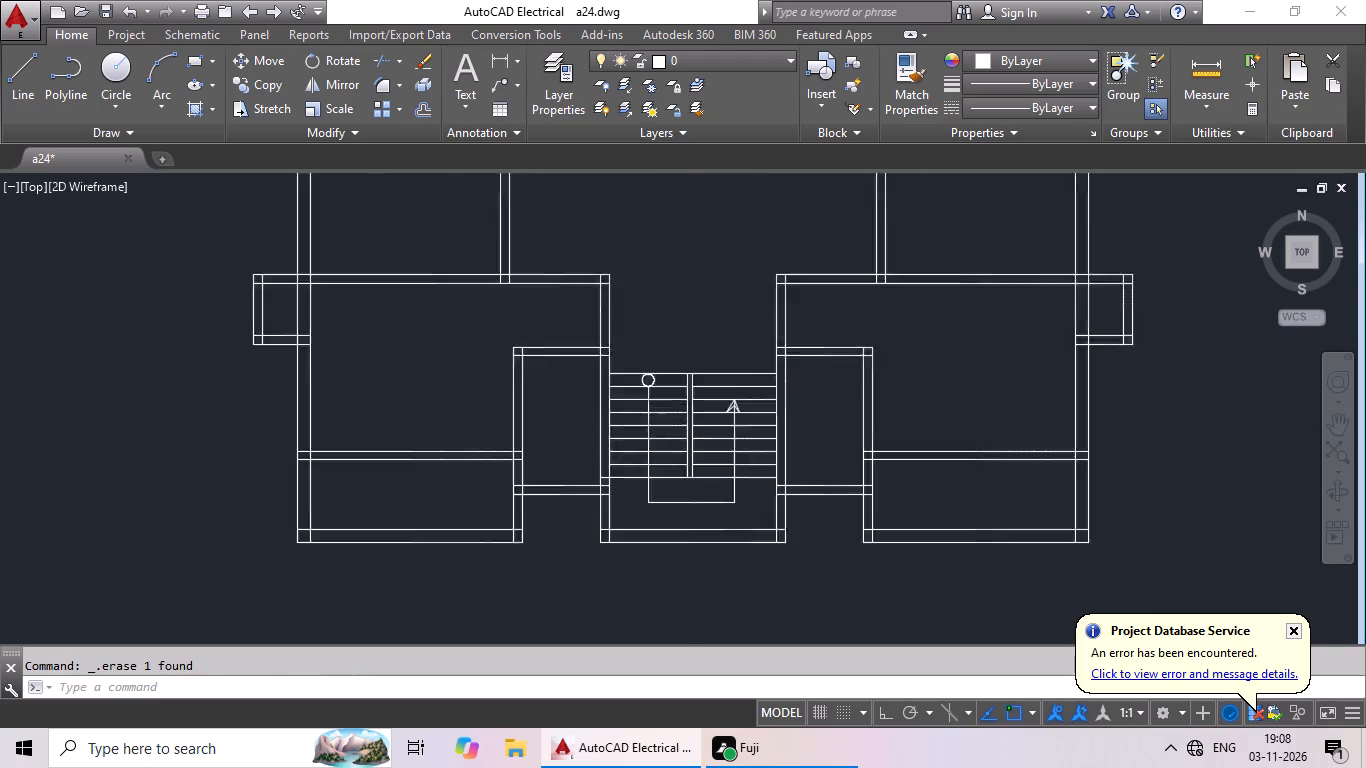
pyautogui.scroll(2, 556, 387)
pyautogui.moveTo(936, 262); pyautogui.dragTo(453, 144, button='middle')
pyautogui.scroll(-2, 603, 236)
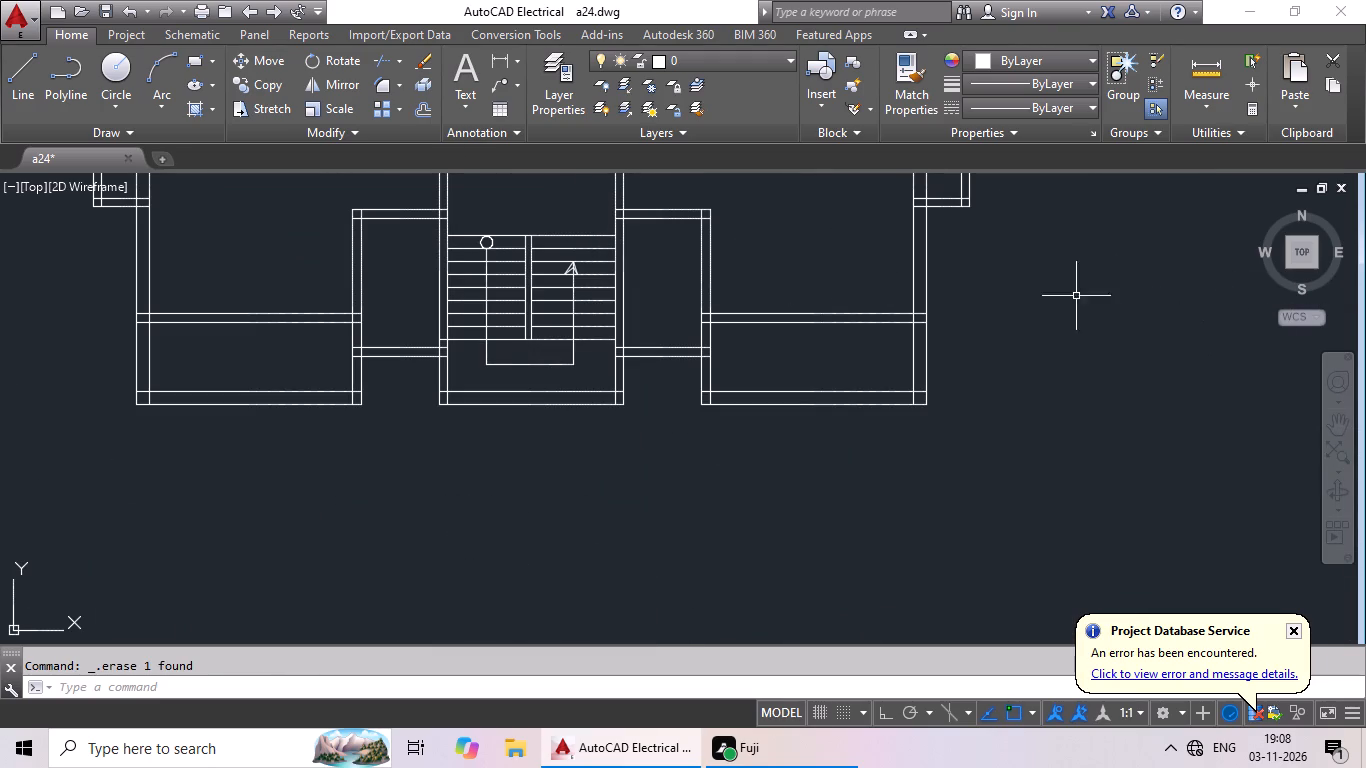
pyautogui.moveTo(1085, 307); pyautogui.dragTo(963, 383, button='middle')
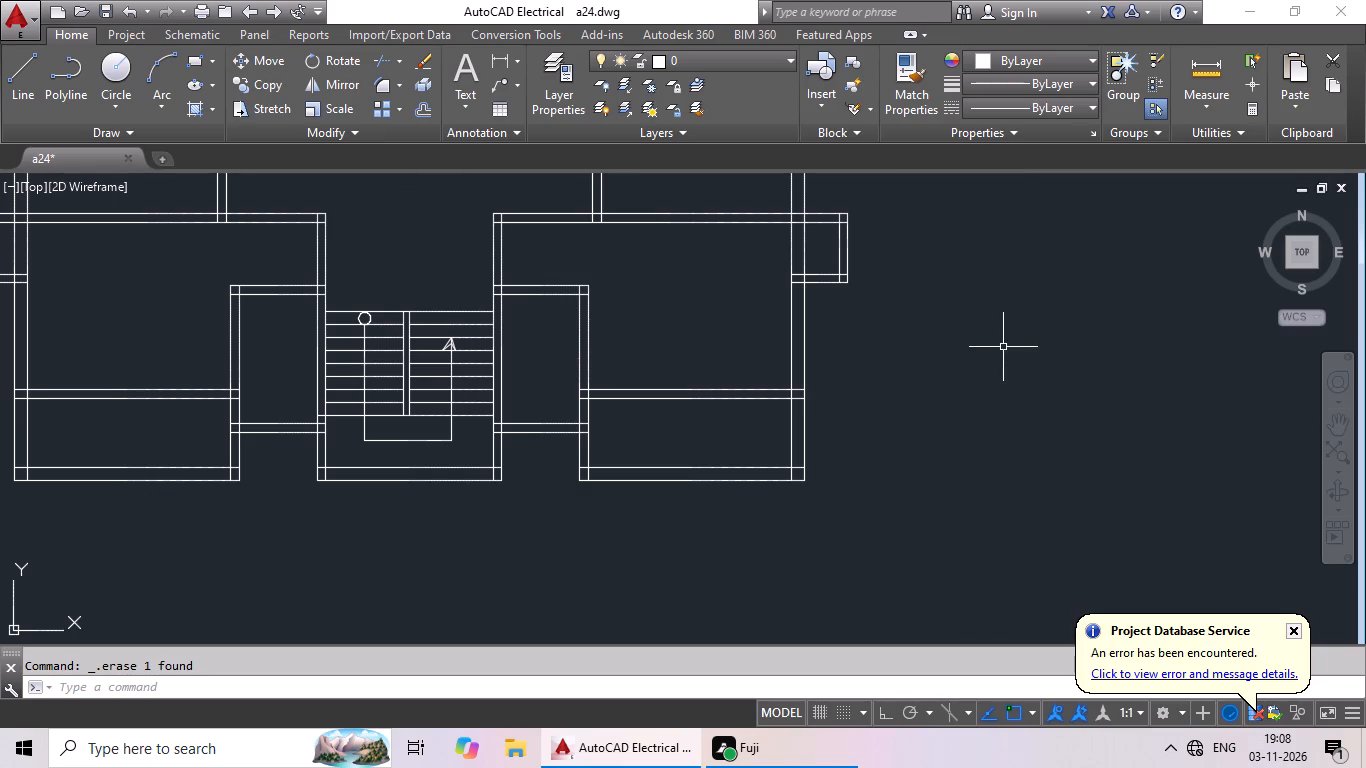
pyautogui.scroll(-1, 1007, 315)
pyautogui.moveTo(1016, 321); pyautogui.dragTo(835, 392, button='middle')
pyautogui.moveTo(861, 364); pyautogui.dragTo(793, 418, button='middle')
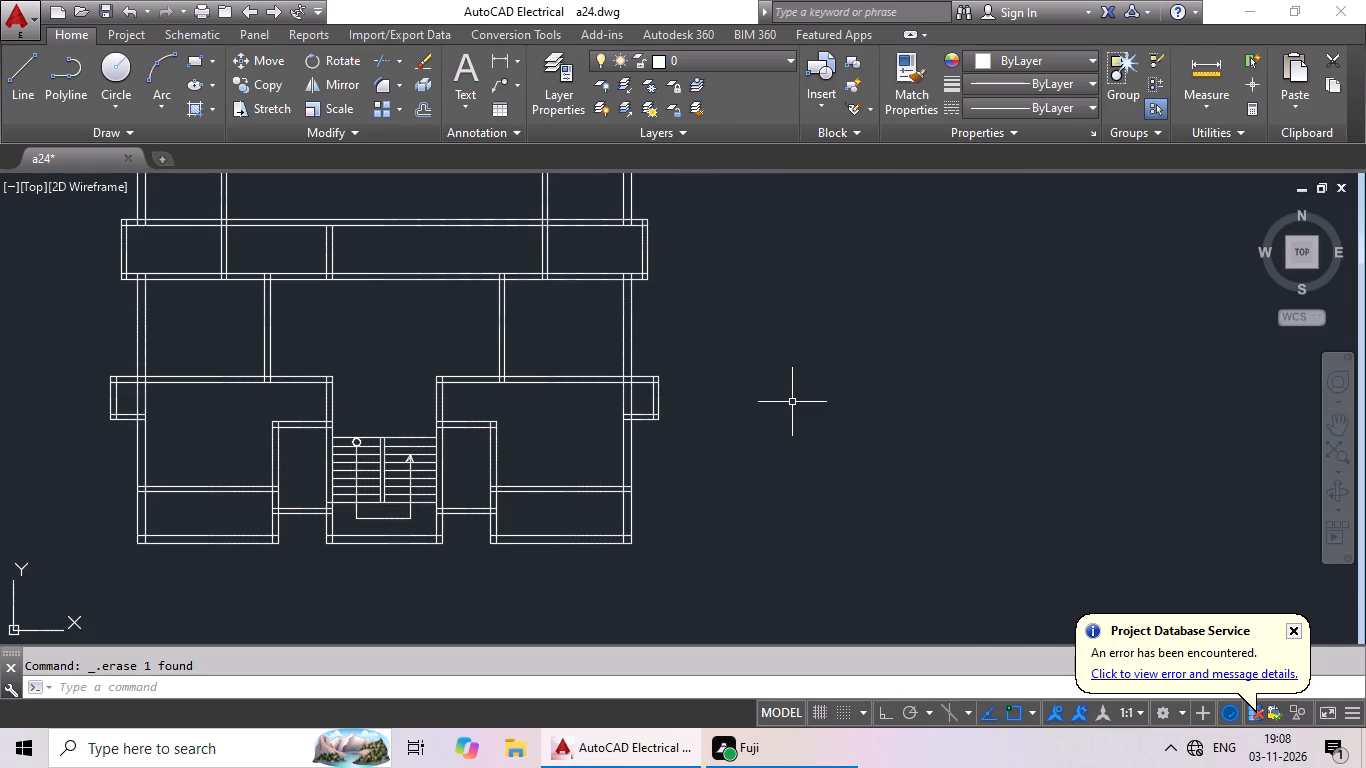
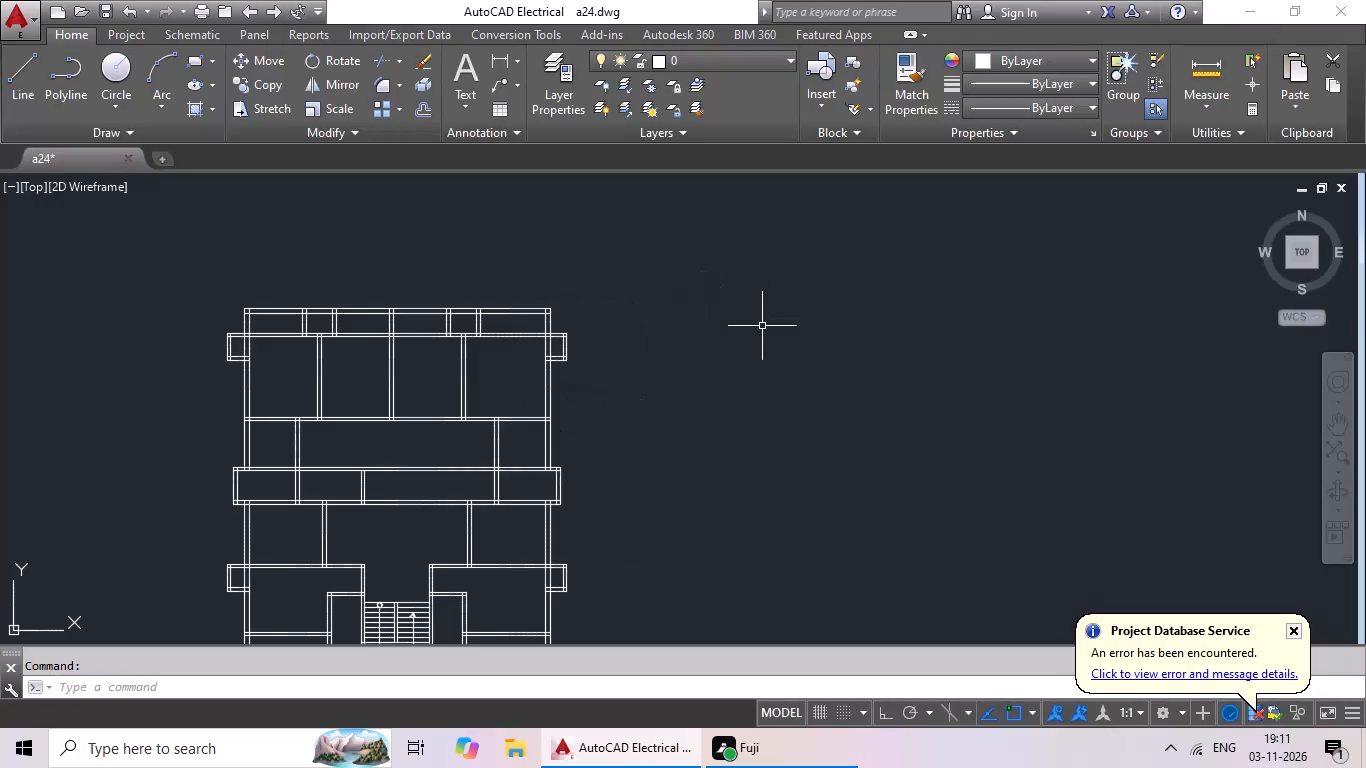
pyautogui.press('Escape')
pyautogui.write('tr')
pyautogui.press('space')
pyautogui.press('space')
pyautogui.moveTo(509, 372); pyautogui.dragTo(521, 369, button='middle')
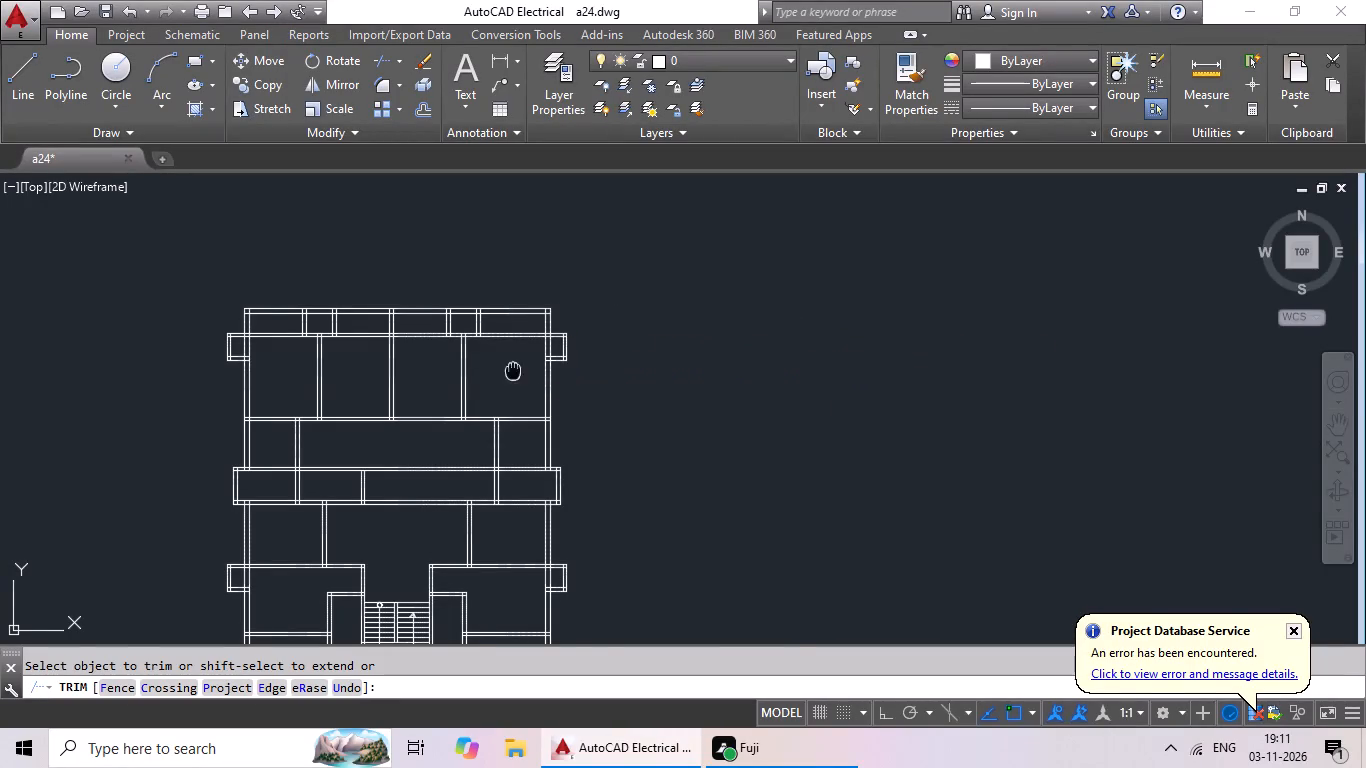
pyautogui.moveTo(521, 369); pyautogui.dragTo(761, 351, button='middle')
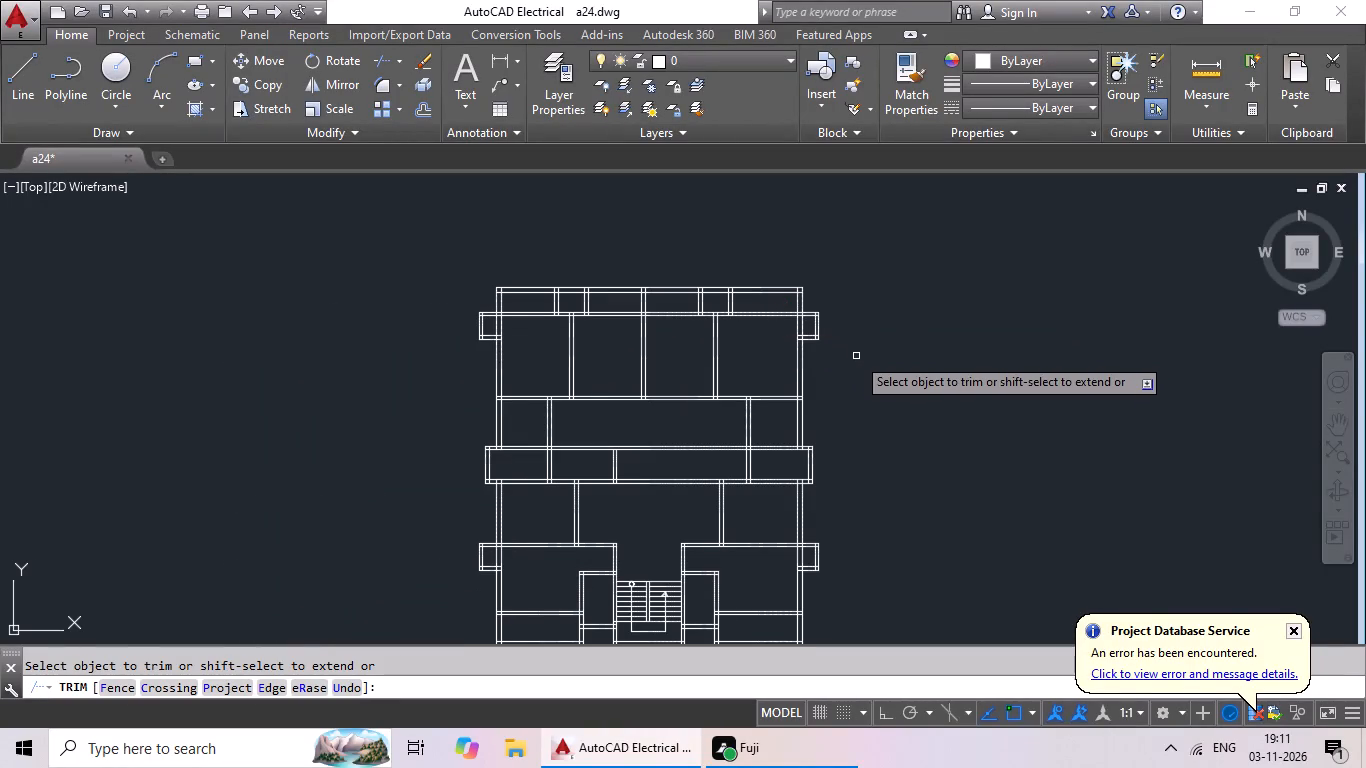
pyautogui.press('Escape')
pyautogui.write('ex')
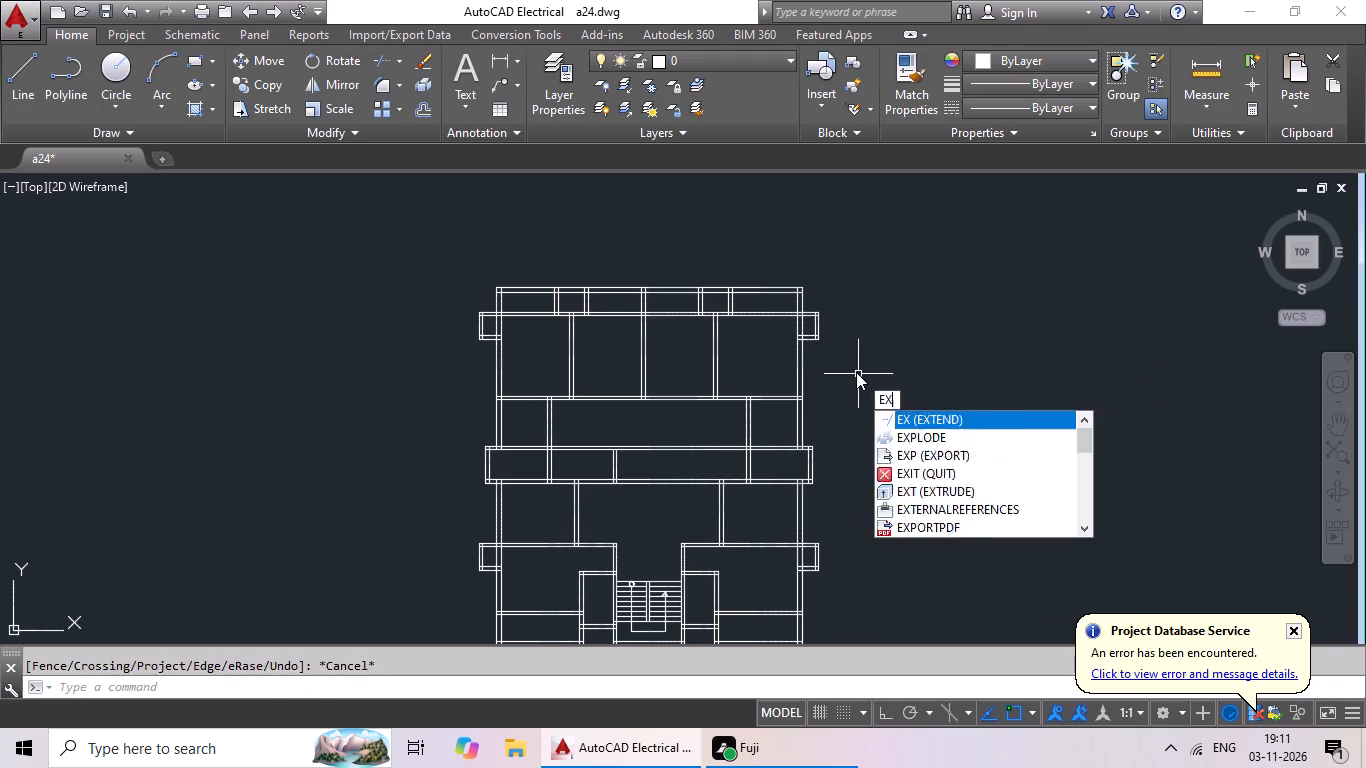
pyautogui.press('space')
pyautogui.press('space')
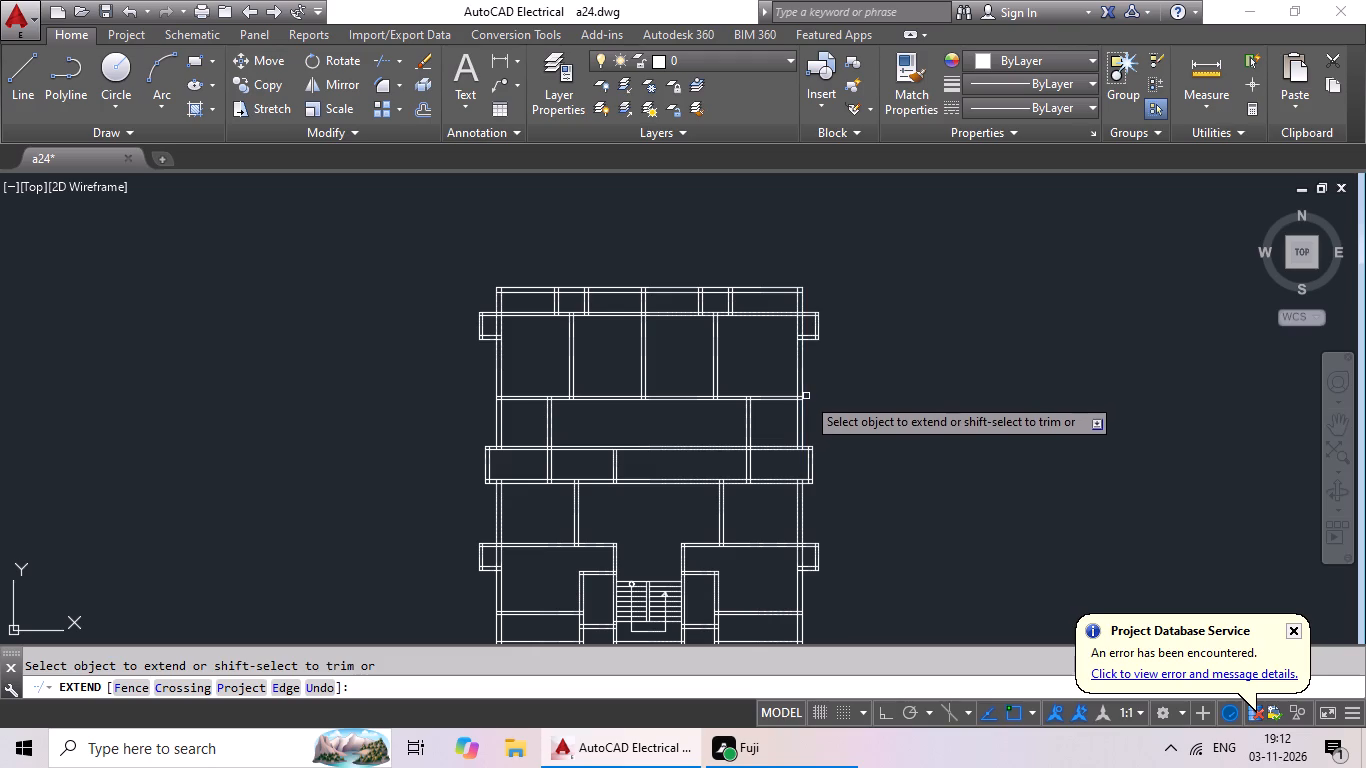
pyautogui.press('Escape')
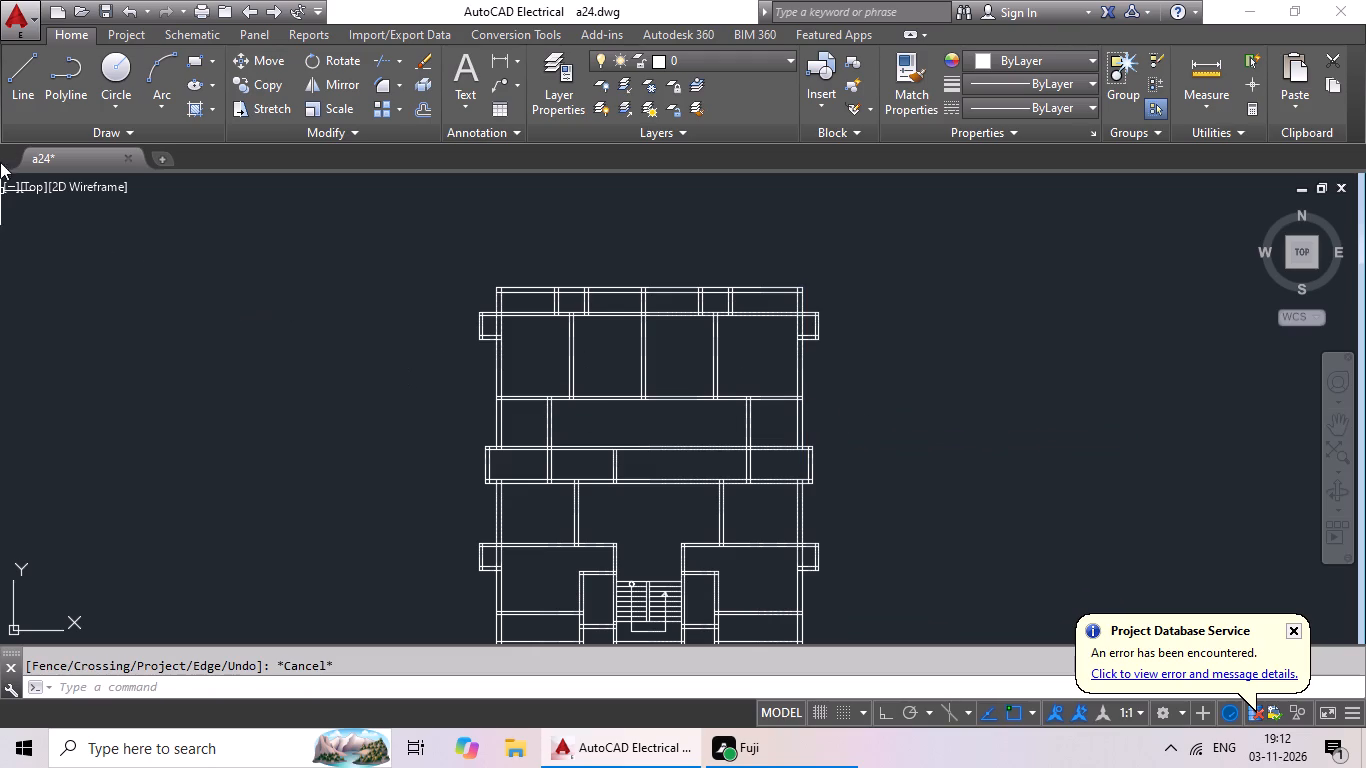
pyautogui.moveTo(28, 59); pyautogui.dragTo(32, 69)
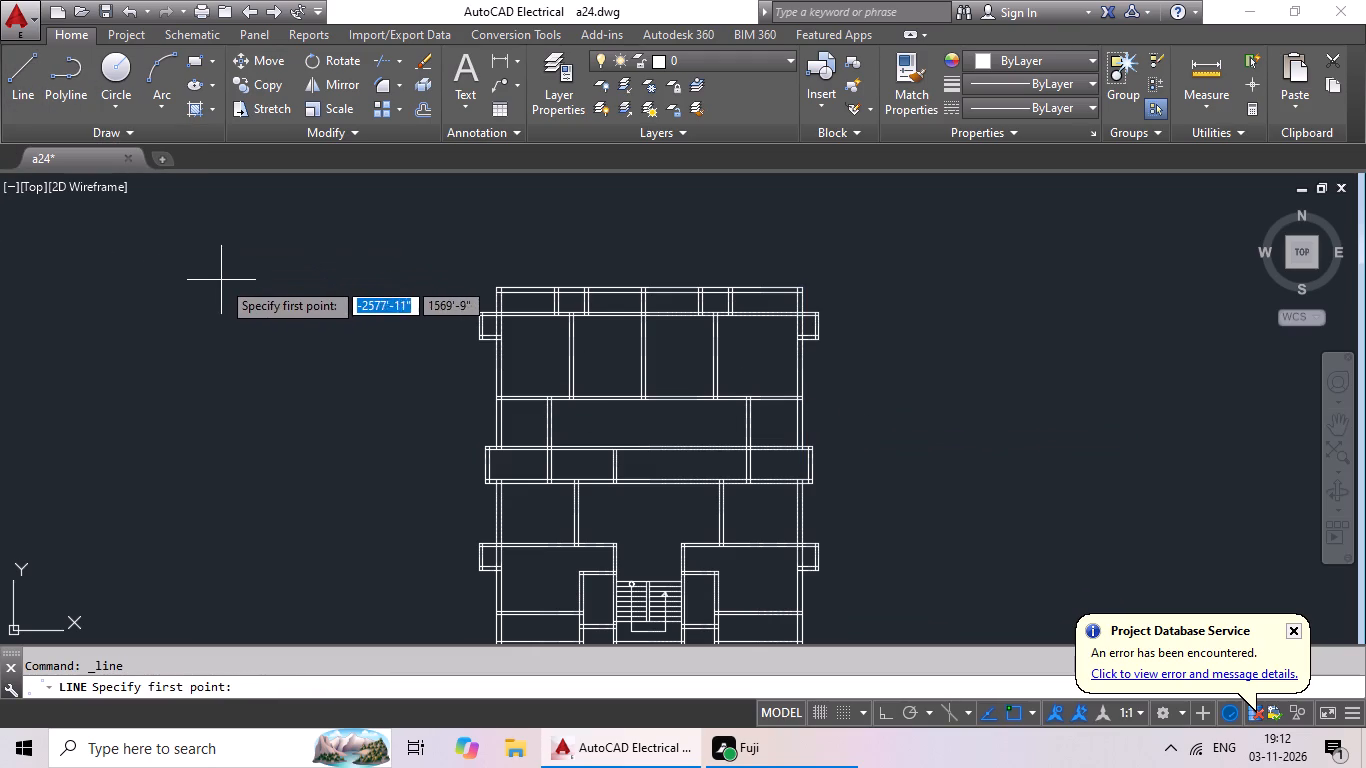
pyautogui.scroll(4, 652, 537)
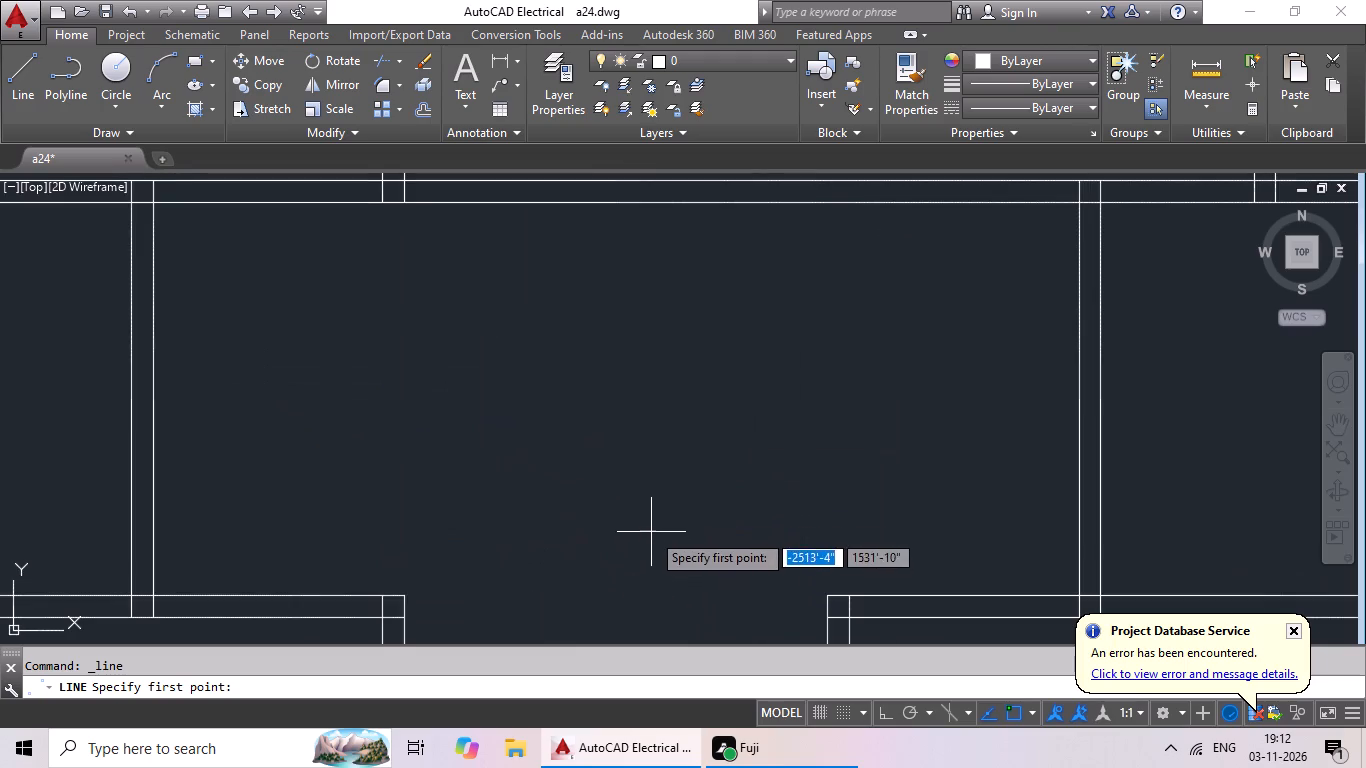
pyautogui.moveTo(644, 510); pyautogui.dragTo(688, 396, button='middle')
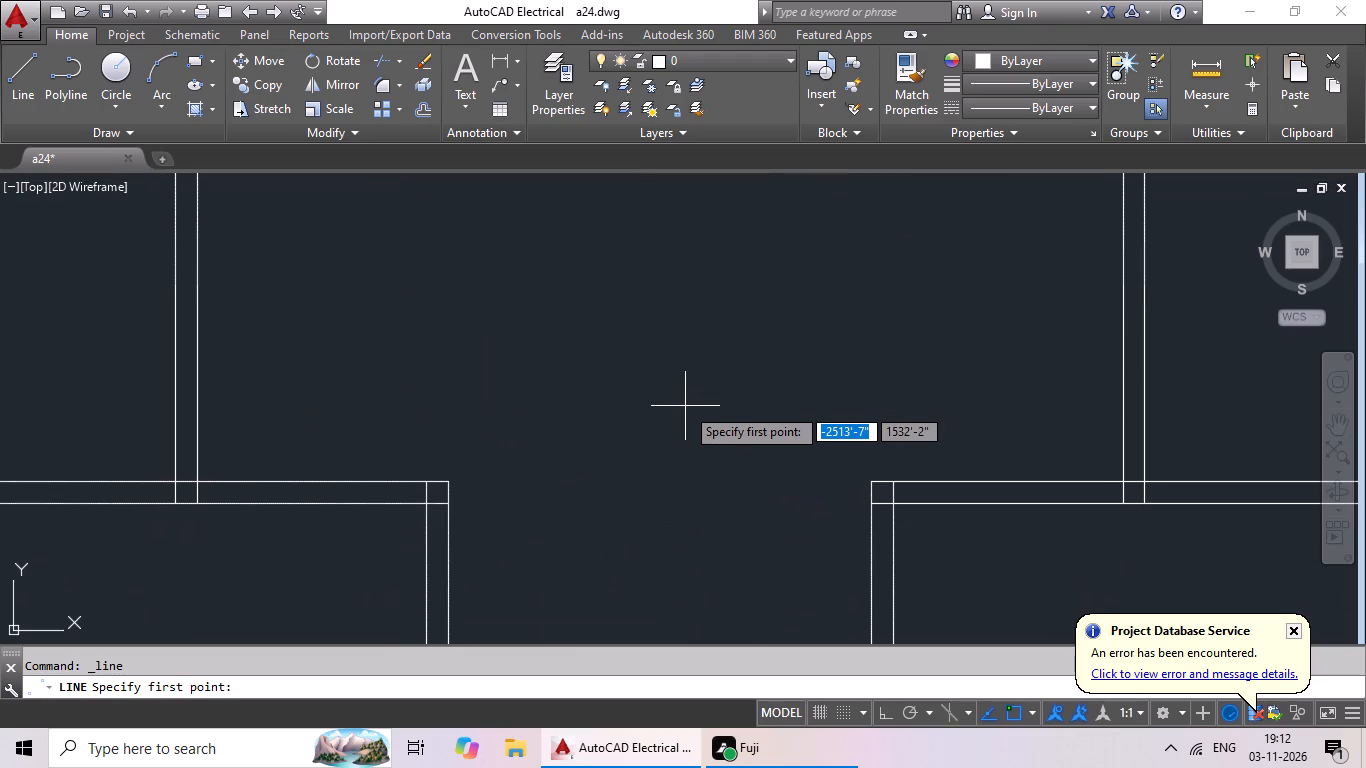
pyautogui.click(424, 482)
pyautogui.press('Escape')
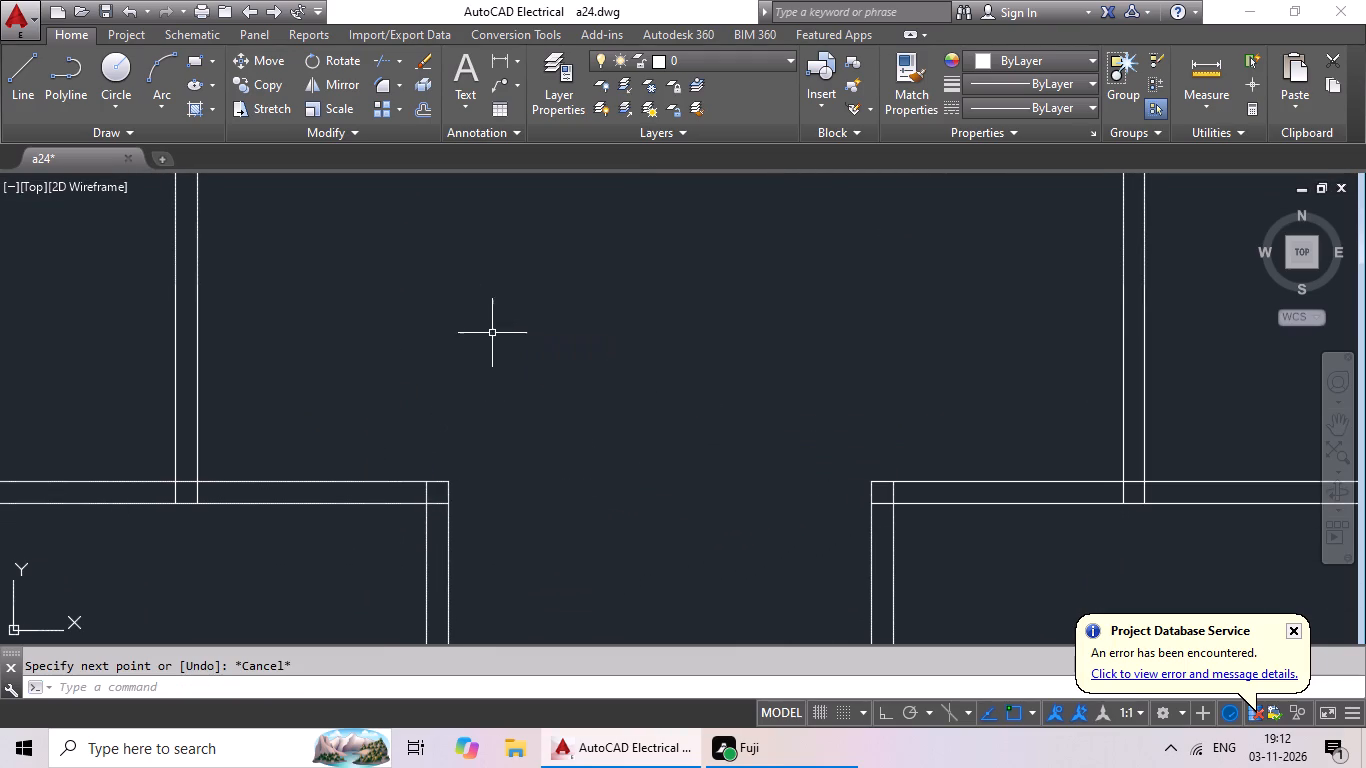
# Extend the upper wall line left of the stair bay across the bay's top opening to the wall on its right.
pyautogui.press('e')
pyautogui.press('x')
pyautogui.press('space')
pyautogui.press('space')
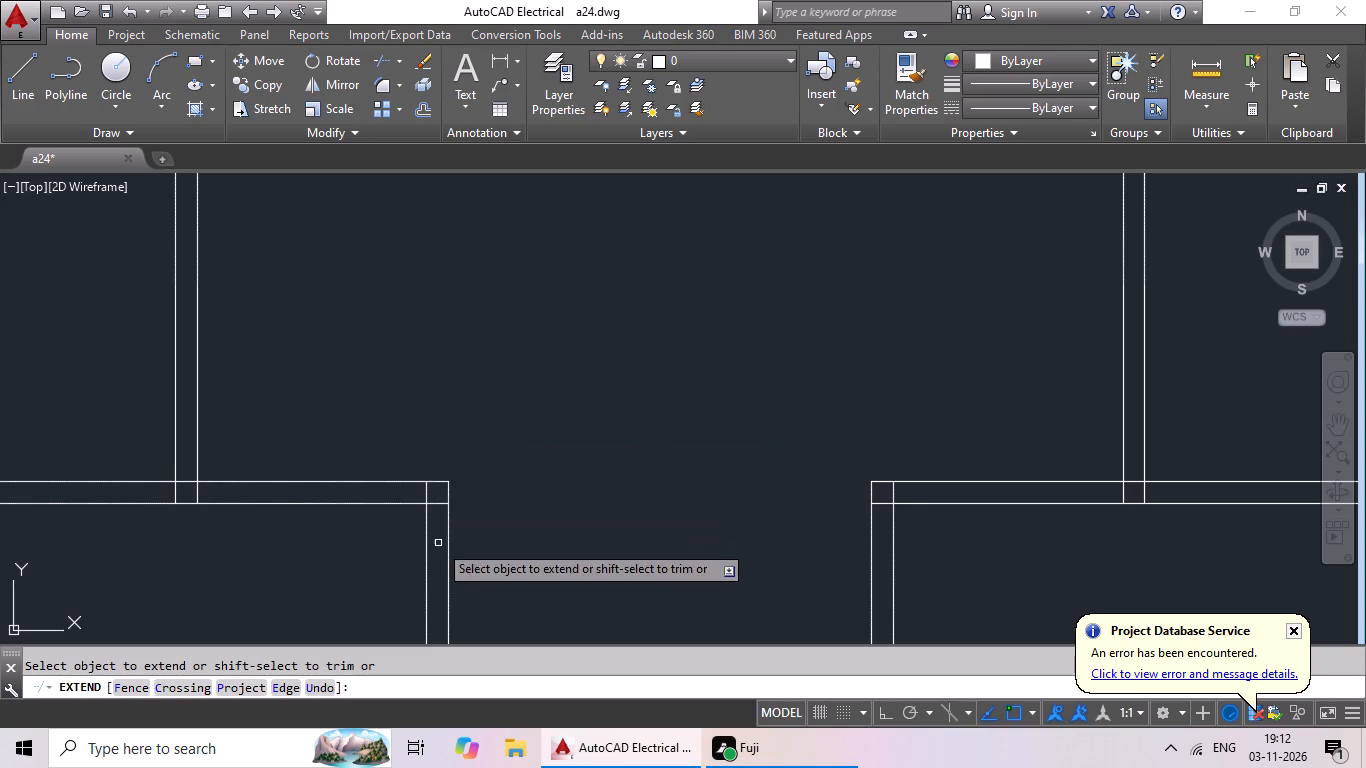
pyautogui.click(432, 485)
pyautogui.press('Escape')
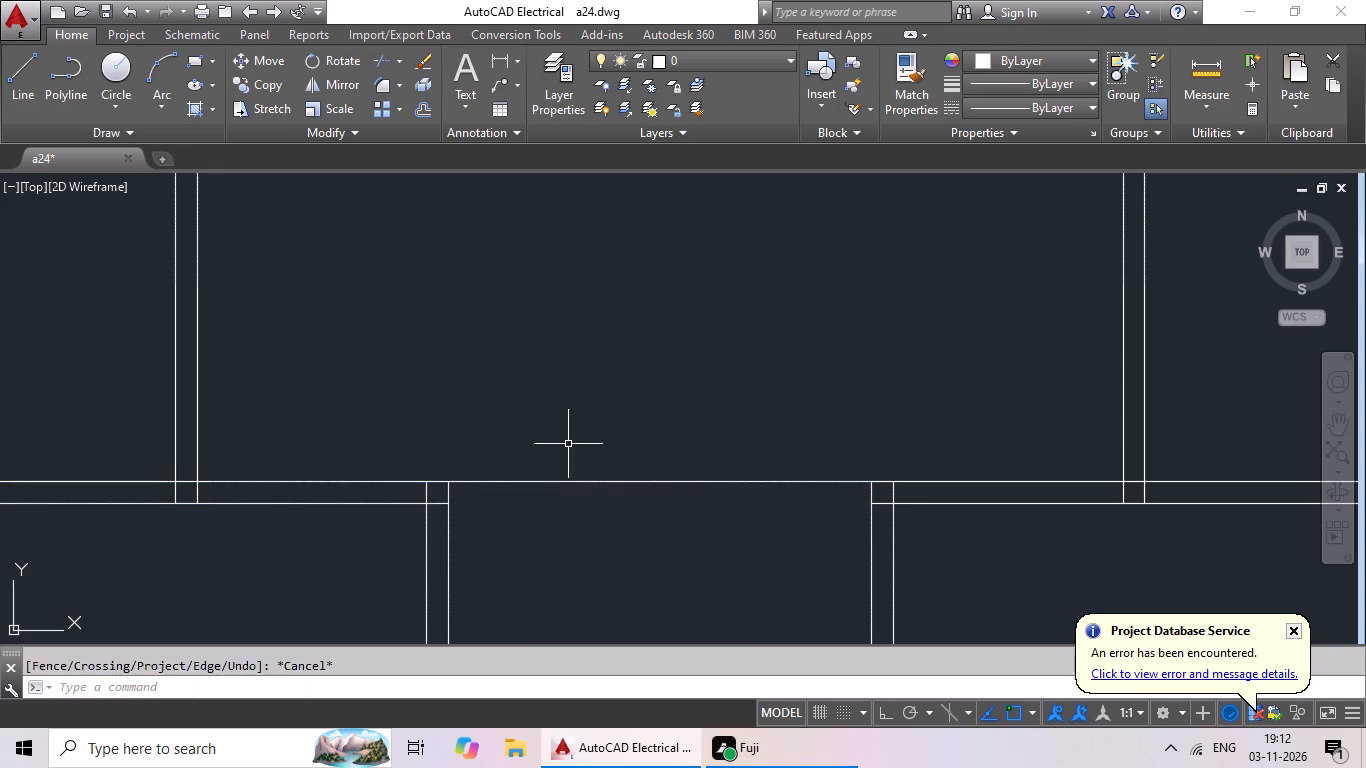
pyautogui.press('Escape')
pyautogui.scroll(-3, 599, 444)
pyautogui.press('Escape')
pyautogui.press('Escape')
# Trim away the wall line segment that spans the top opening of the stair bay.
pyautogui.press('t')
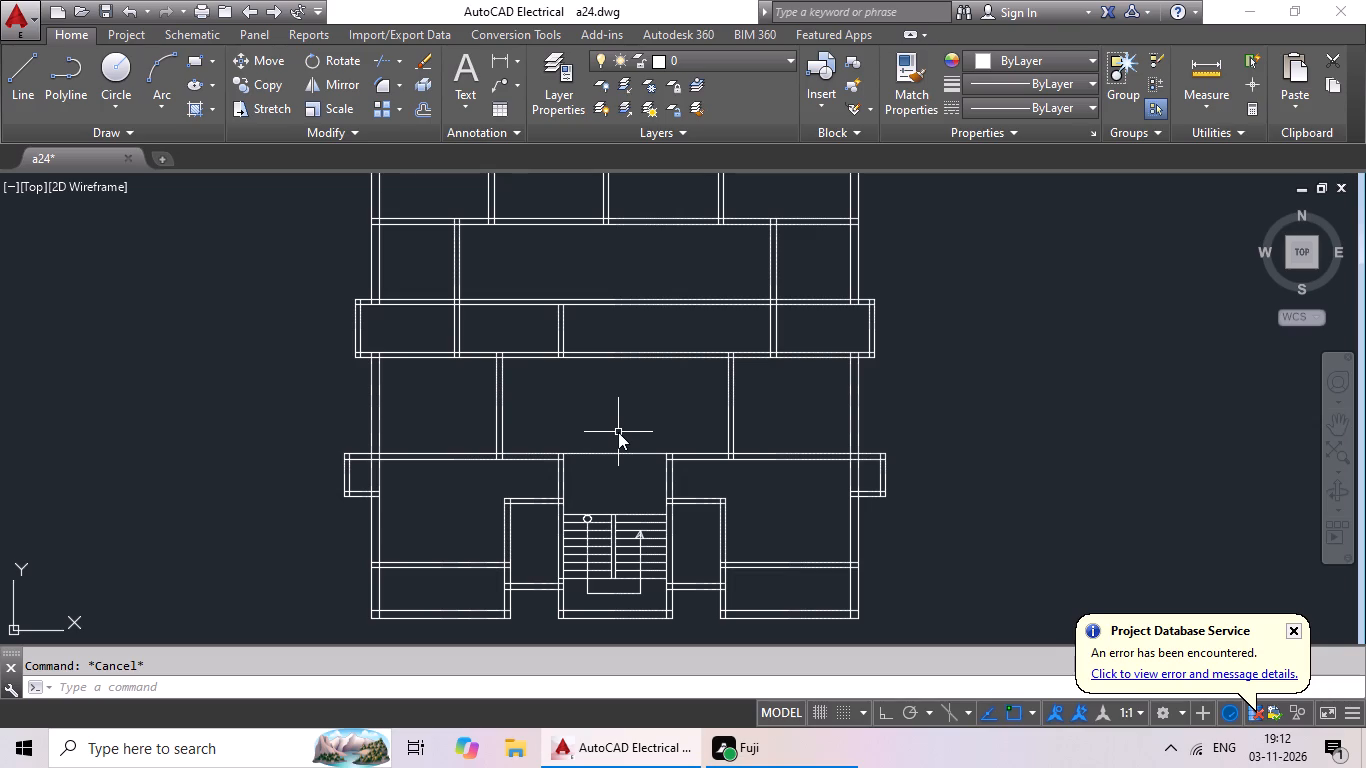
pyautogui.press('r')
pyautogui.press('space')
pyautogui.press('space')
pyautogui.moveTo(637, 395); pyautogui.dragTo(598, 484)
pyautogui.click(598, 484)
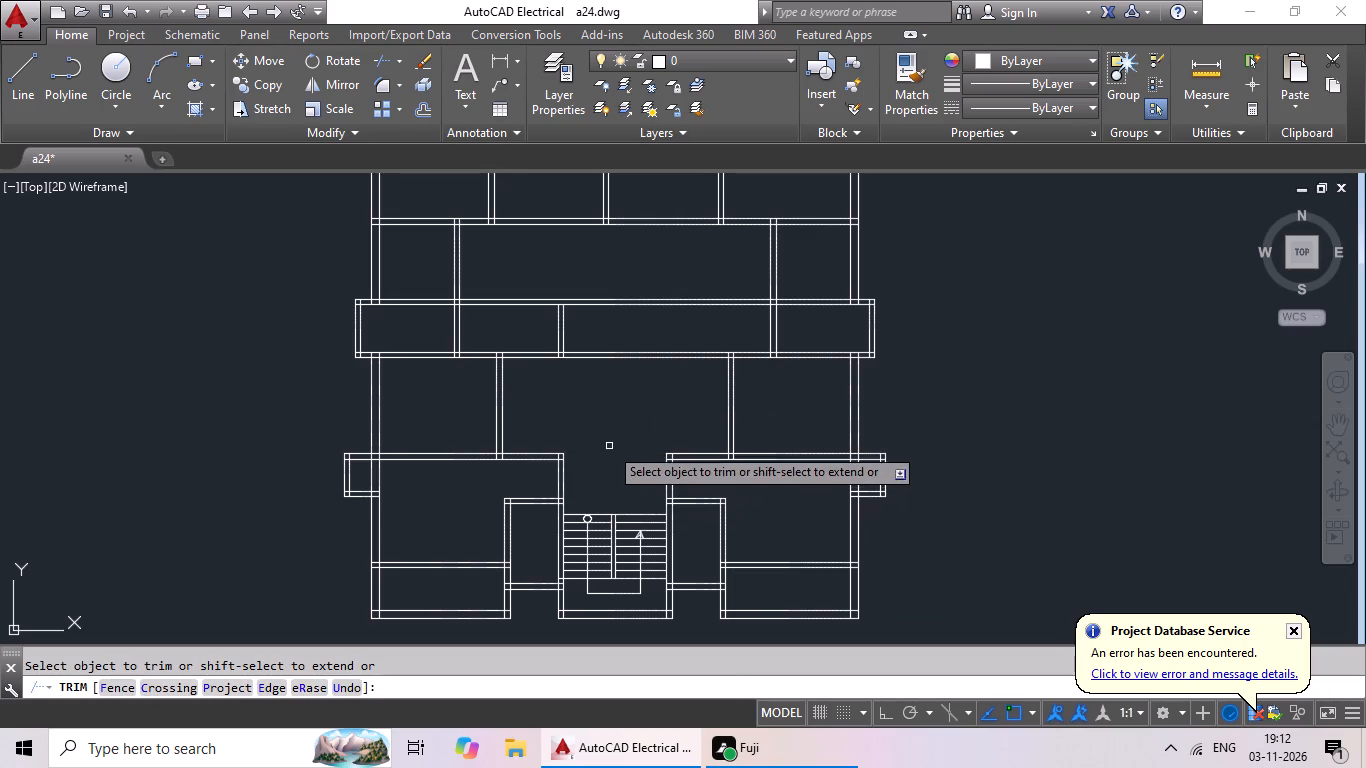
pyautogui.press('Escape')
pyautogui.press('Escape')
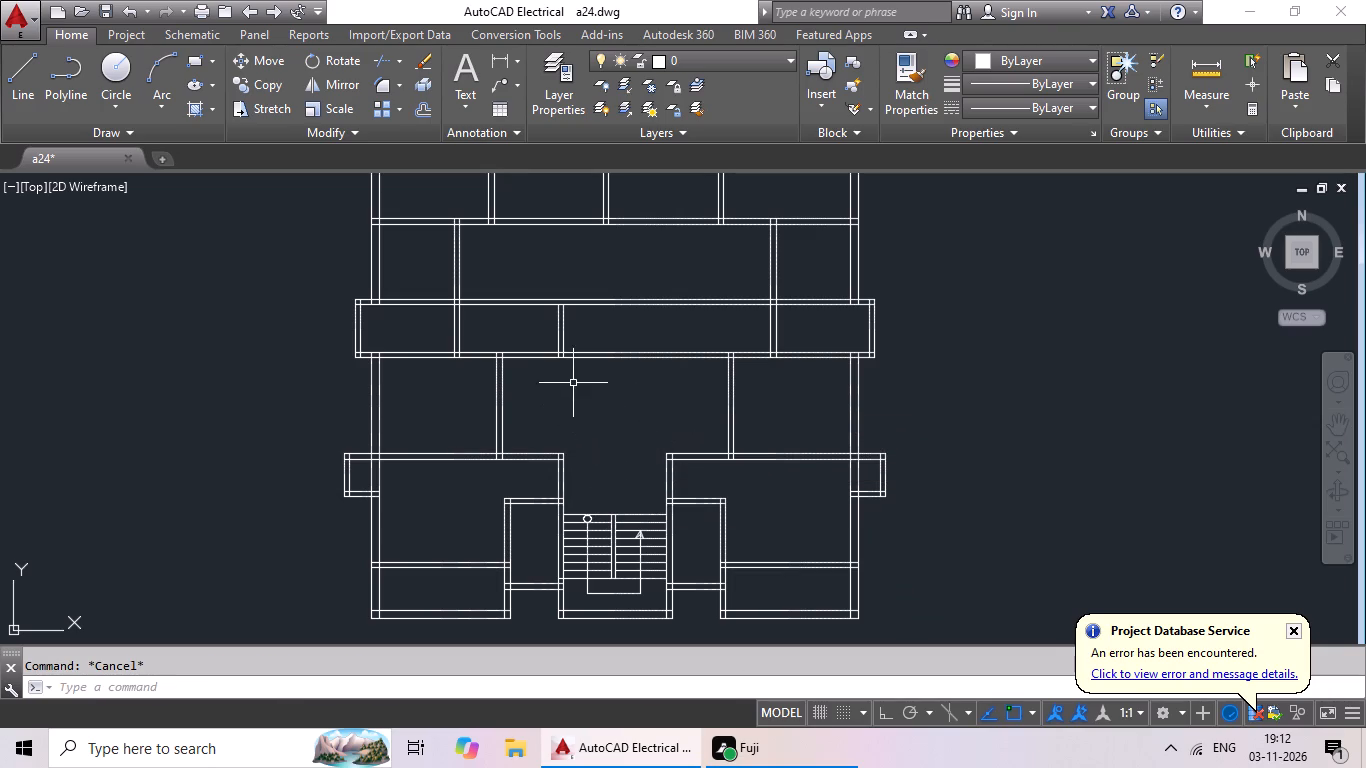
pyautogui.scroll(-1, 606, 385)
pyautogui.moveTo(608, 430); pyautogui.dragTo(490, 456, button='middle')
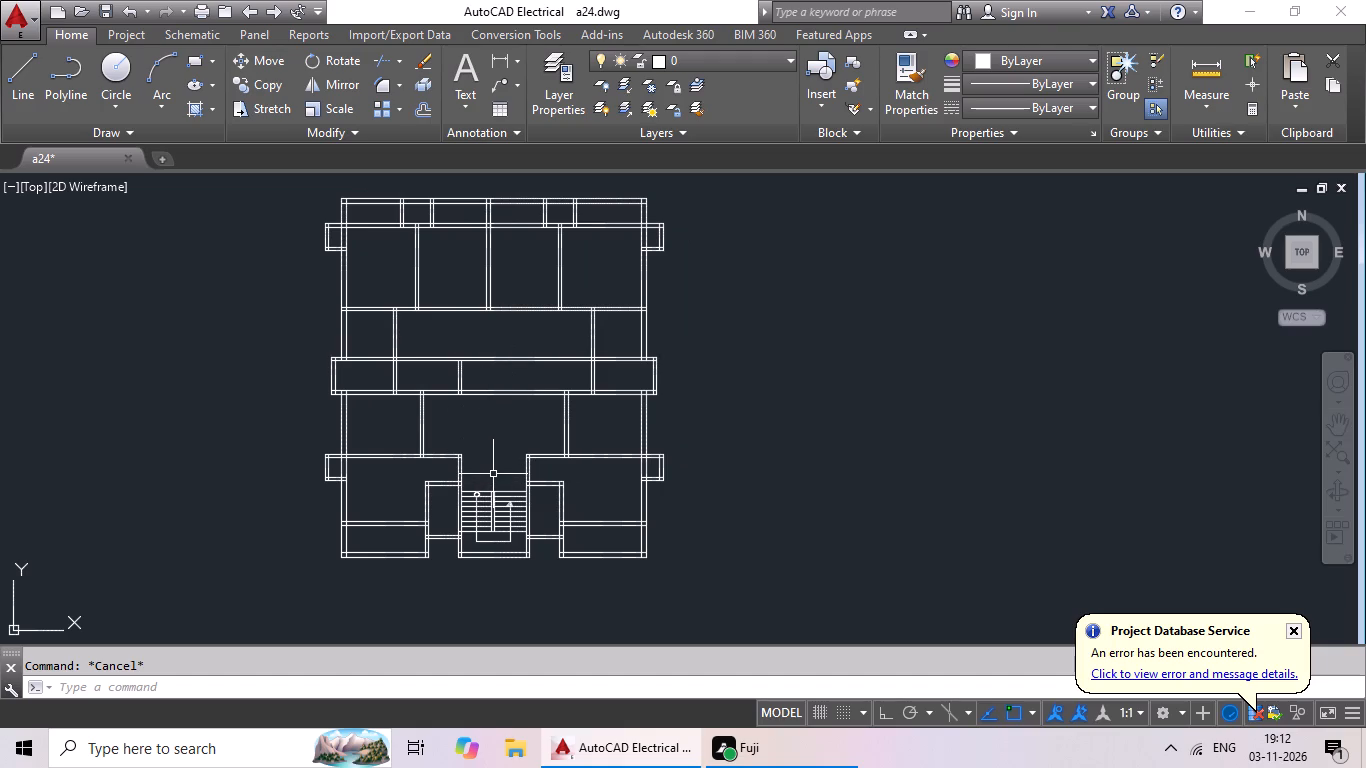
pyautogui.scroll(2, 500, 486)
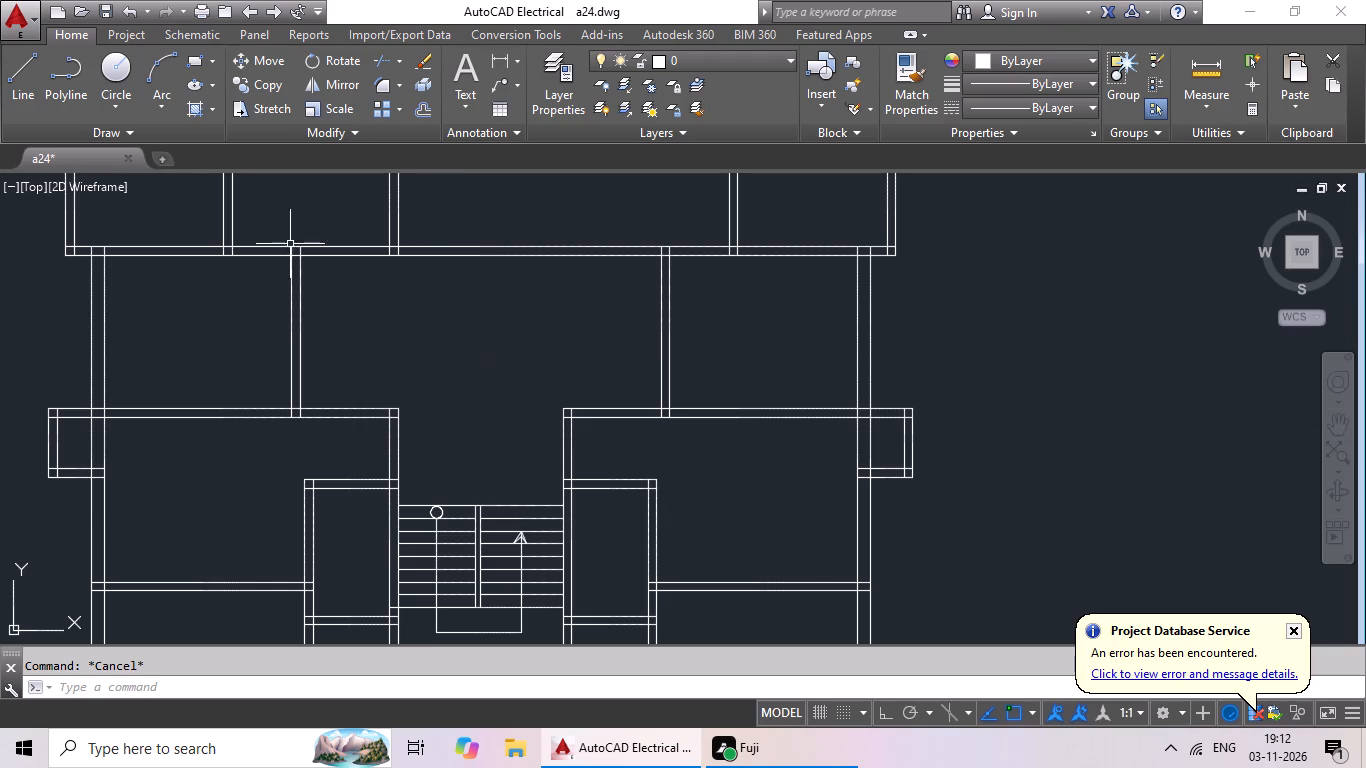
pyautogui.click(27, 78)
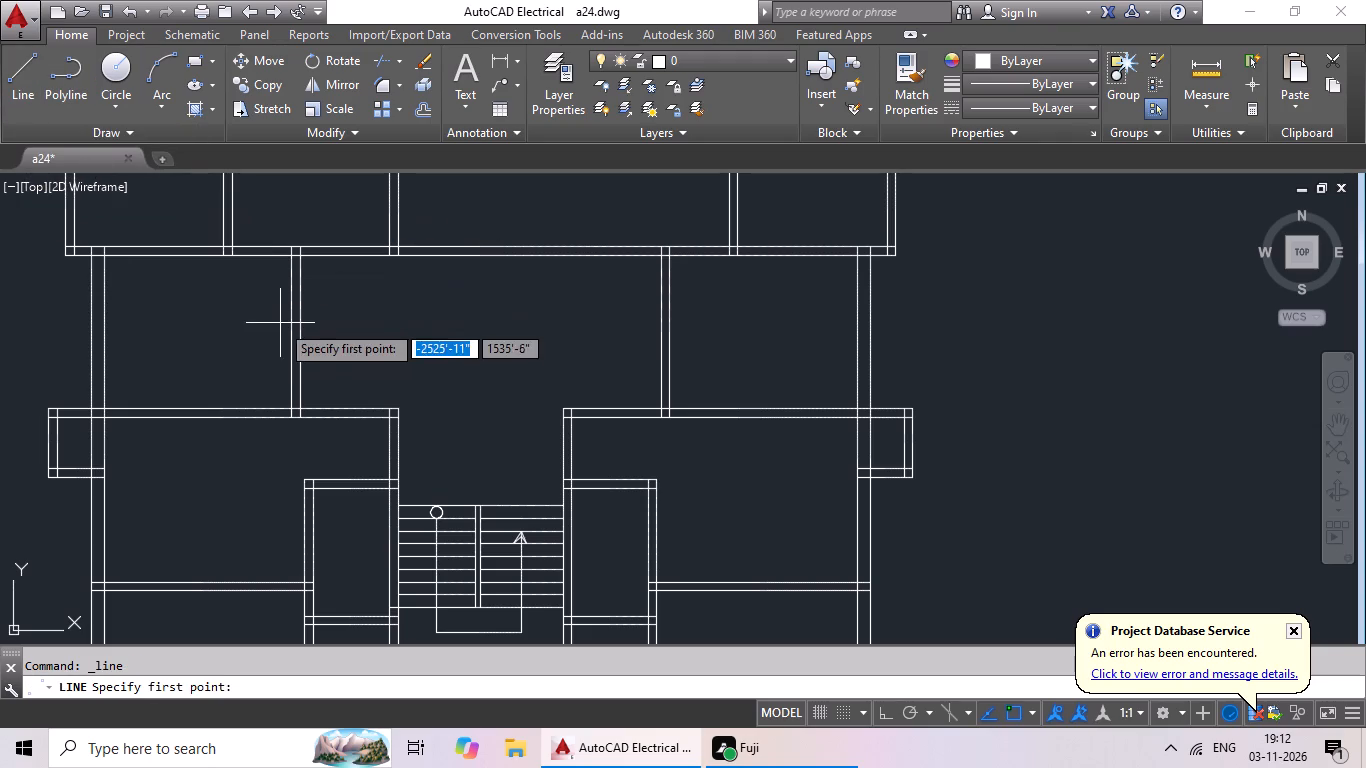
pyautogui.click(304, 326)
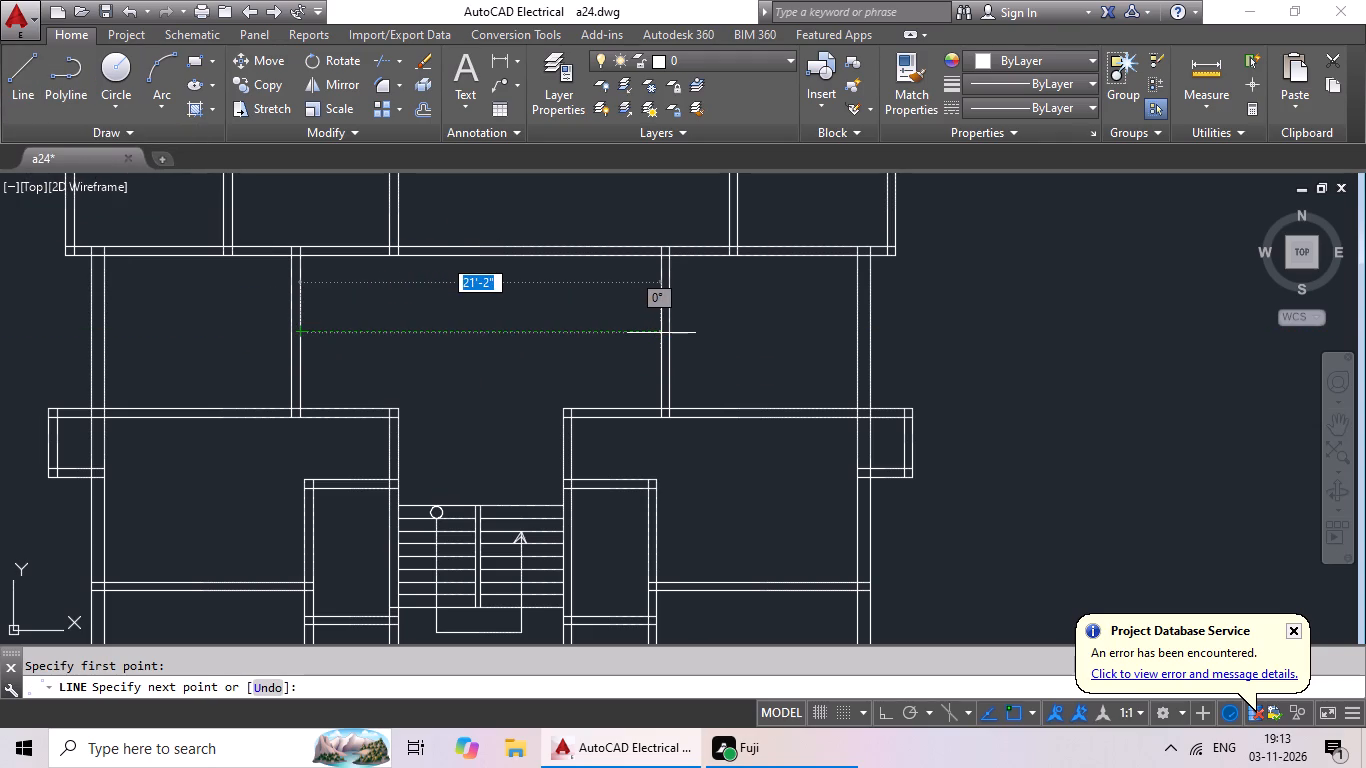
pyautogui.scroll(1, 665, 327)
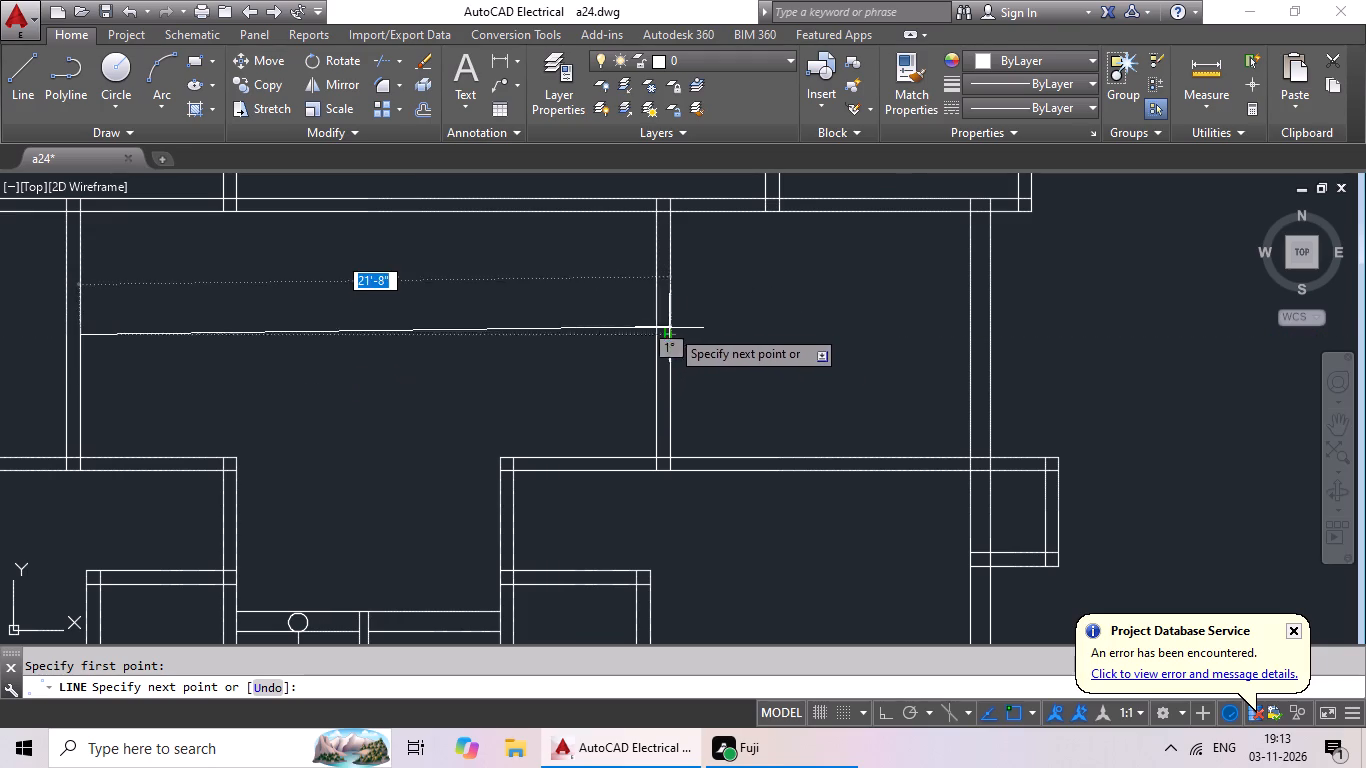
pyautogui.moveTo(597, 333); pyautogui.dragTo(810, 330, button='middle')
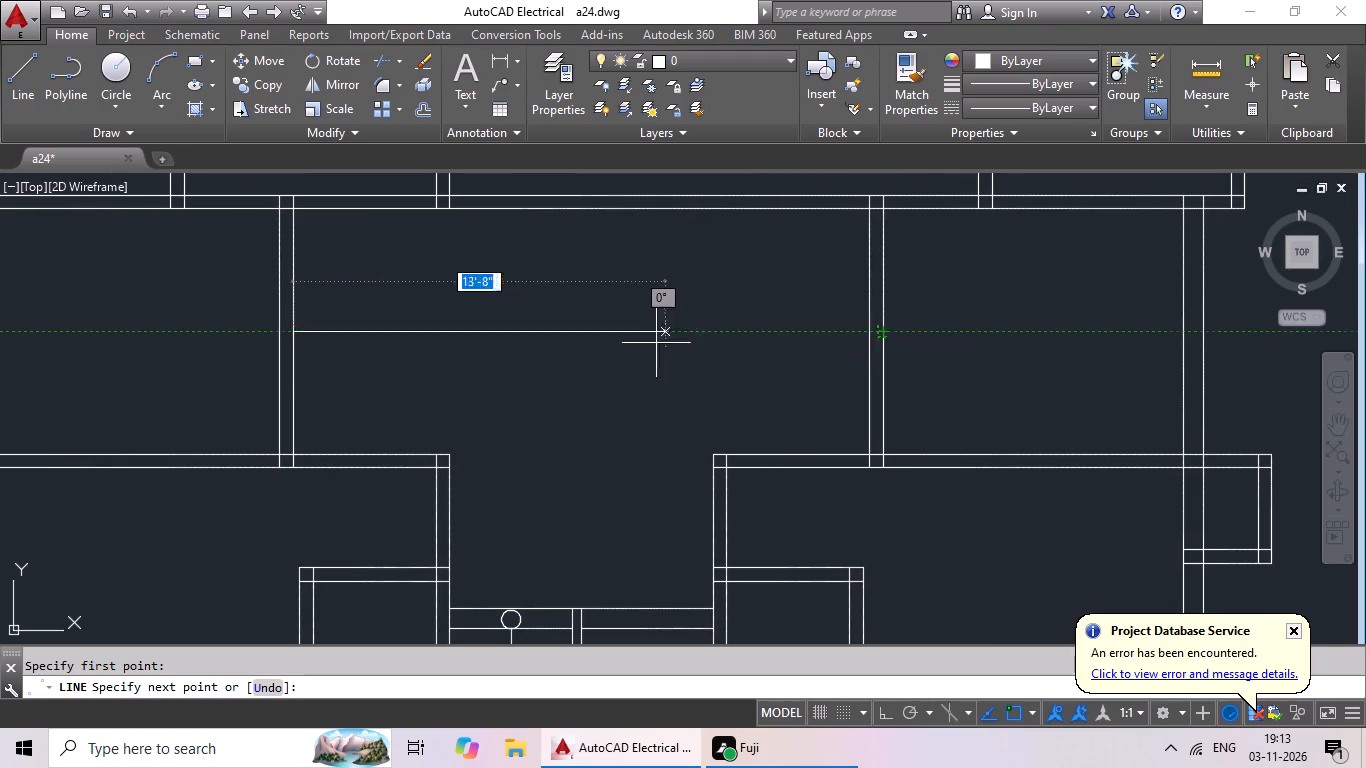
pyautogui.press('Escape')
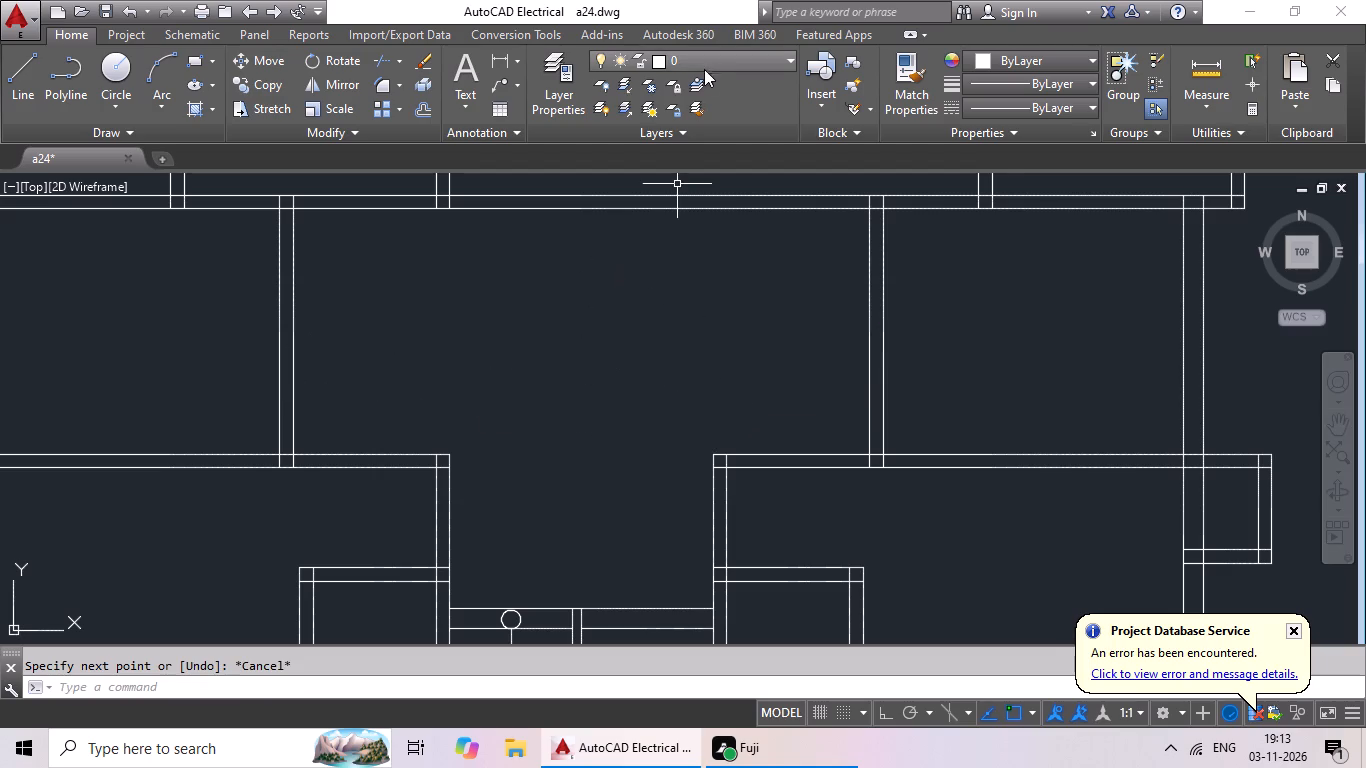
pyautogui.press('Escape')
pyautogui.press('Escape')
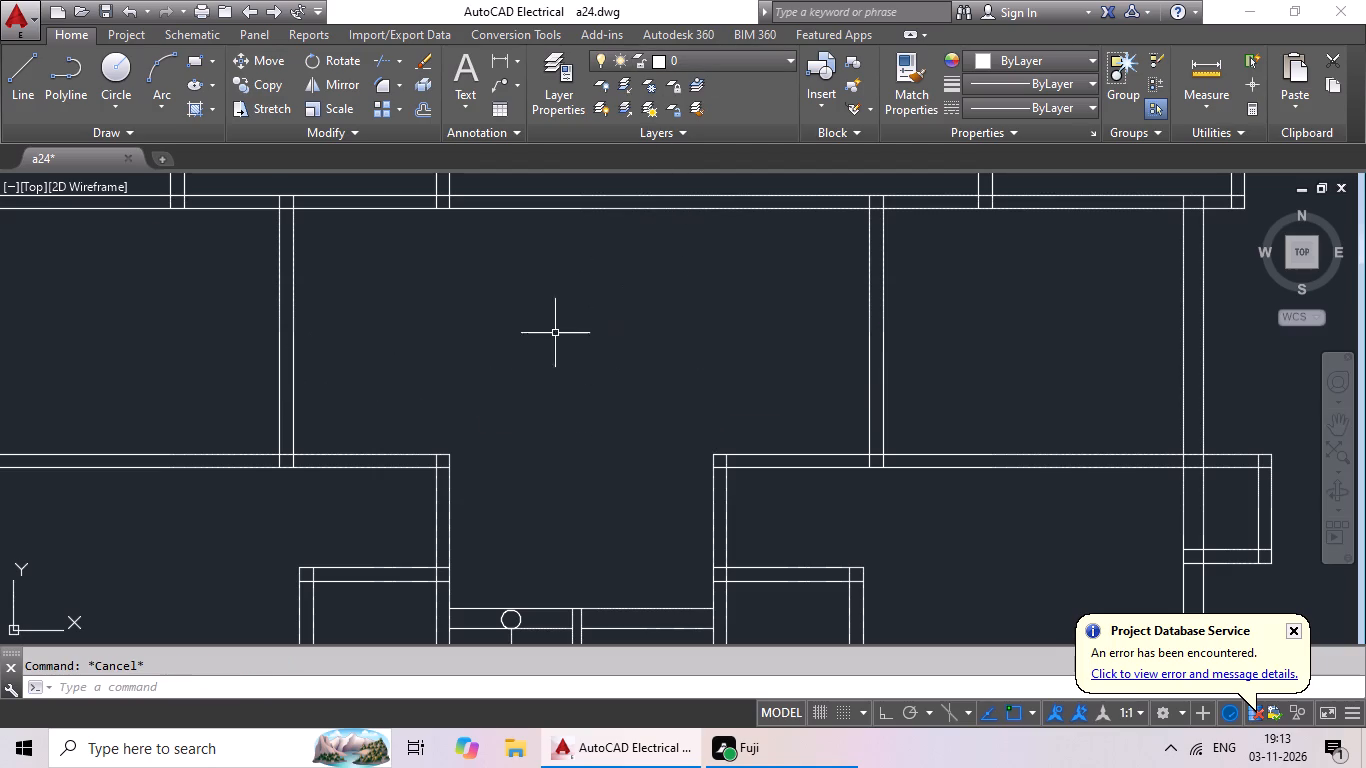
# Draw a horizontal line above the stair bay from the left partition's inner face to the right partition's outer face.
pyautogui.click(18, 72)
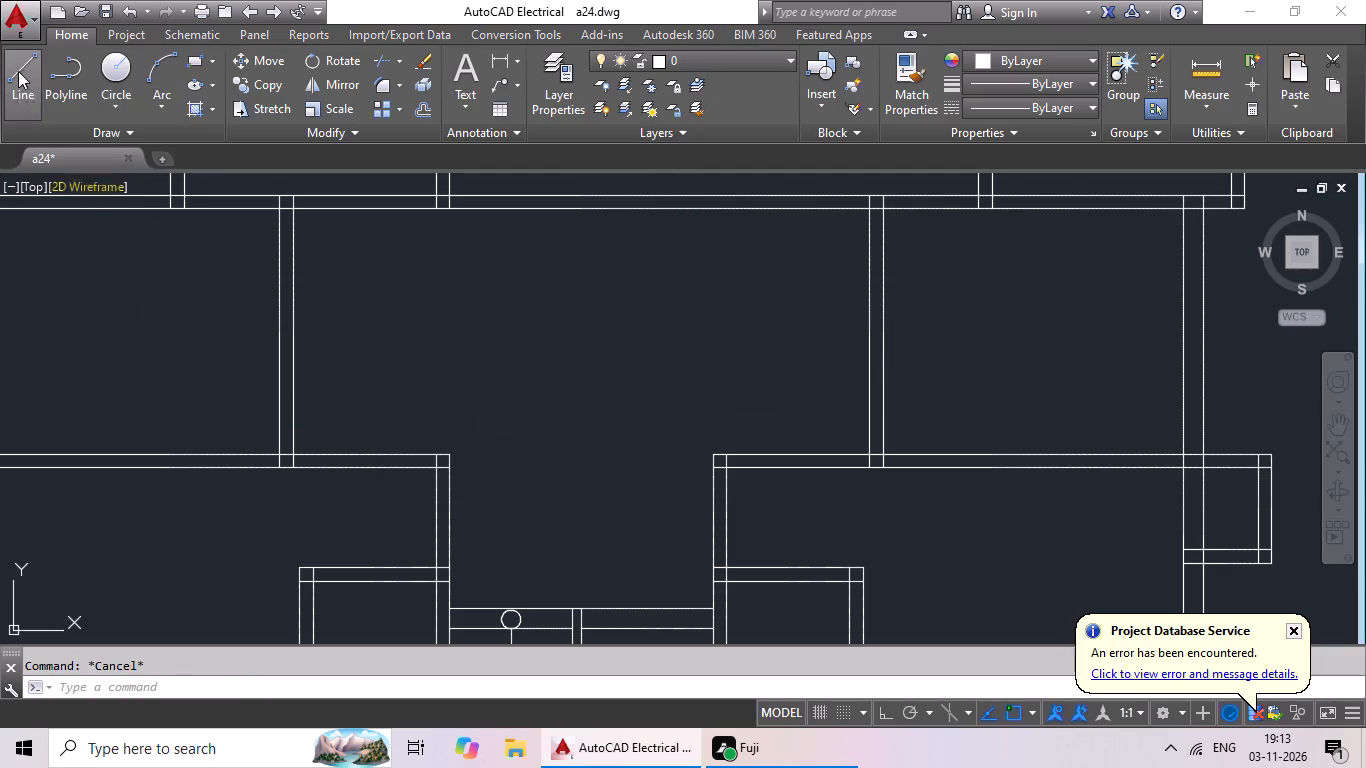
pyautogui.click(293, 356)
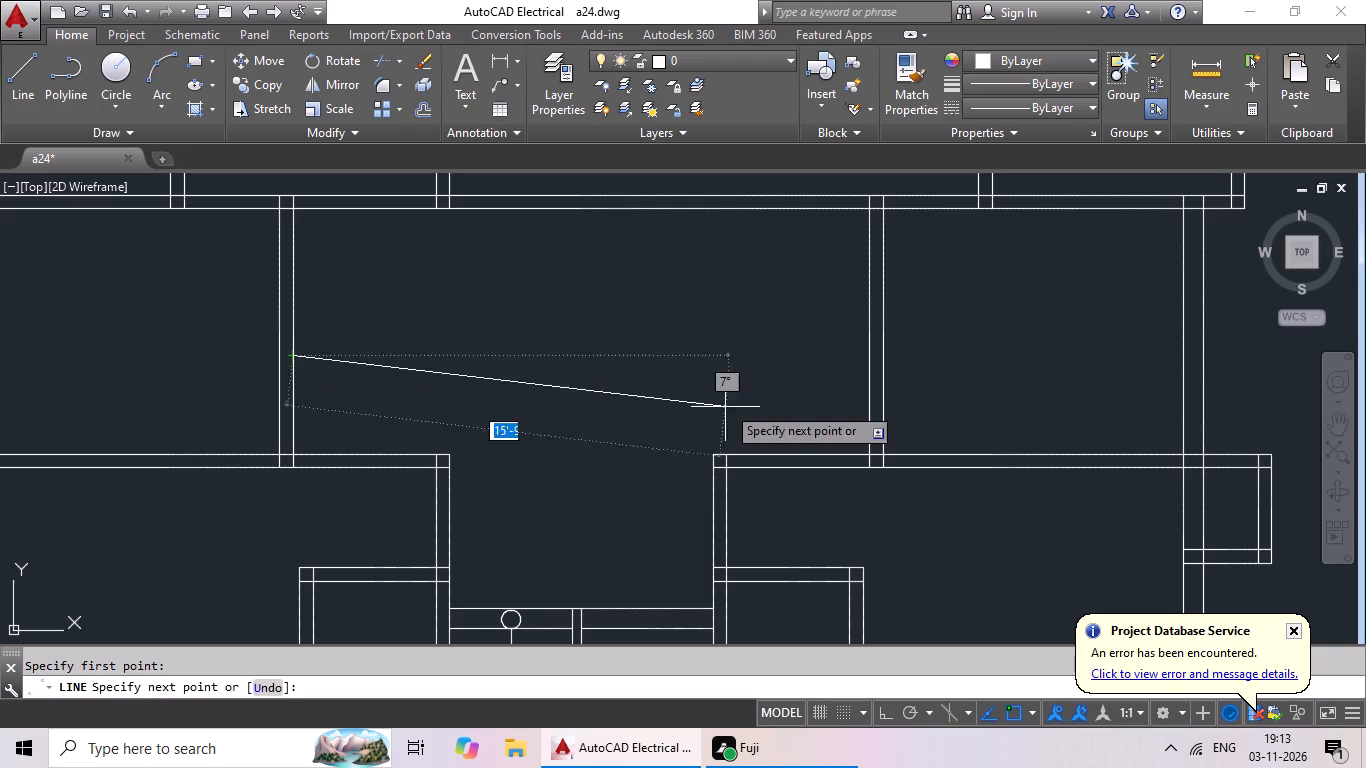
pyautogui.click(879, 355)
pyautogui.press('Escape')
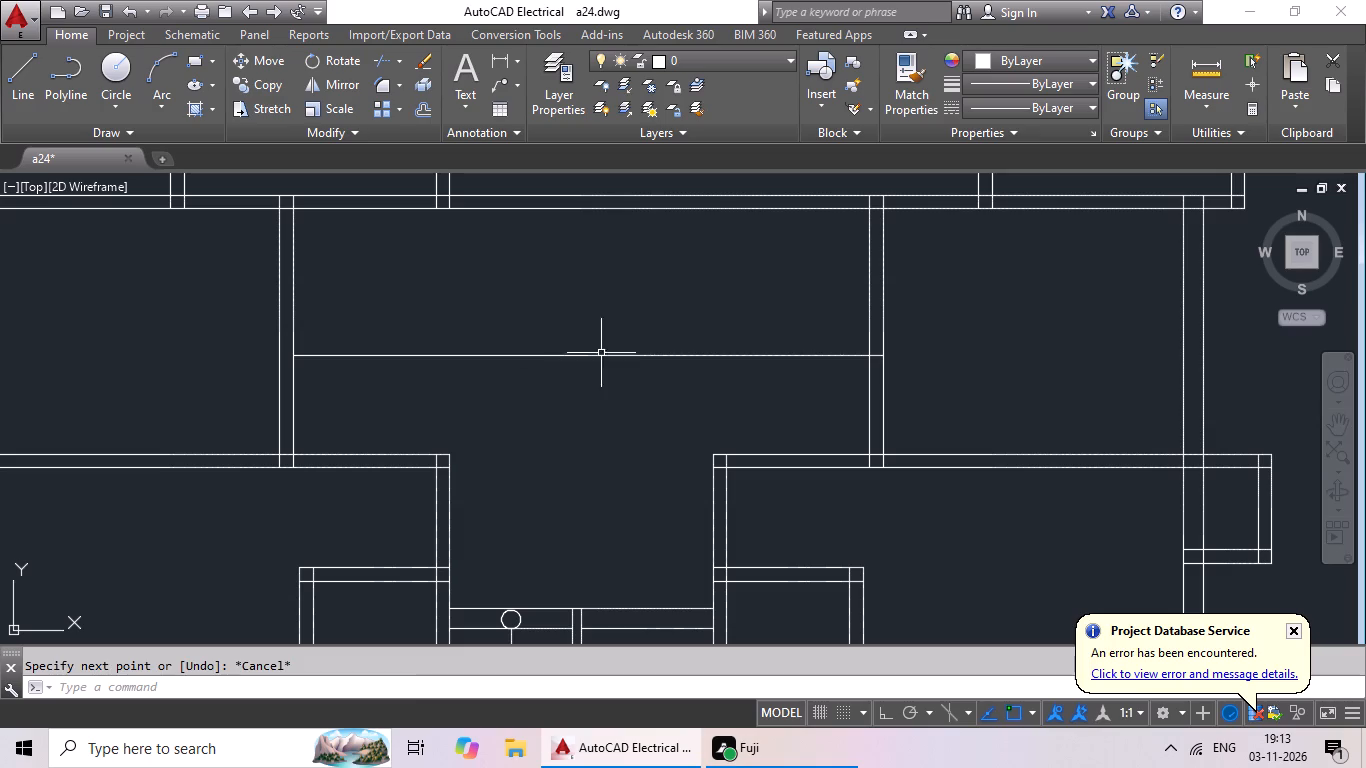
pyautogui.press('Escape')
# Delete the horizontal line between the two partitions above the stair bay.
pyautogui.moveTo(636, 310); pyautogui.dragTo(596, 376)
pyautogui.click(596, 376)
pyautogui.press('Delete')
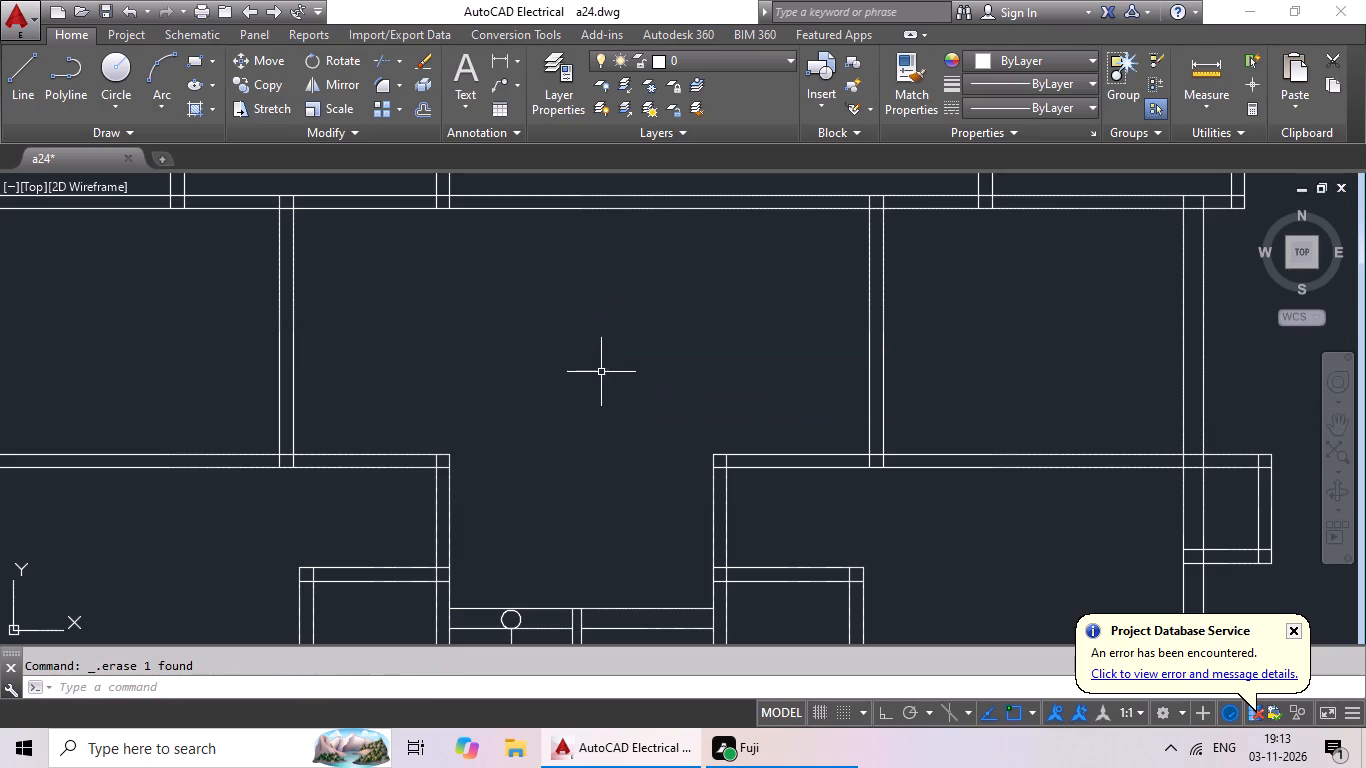
# Draw a horizontal line about 22'-2" long above the stair bay between the outer faces of the left and right partitions.
pyautogui.click(27, 83)
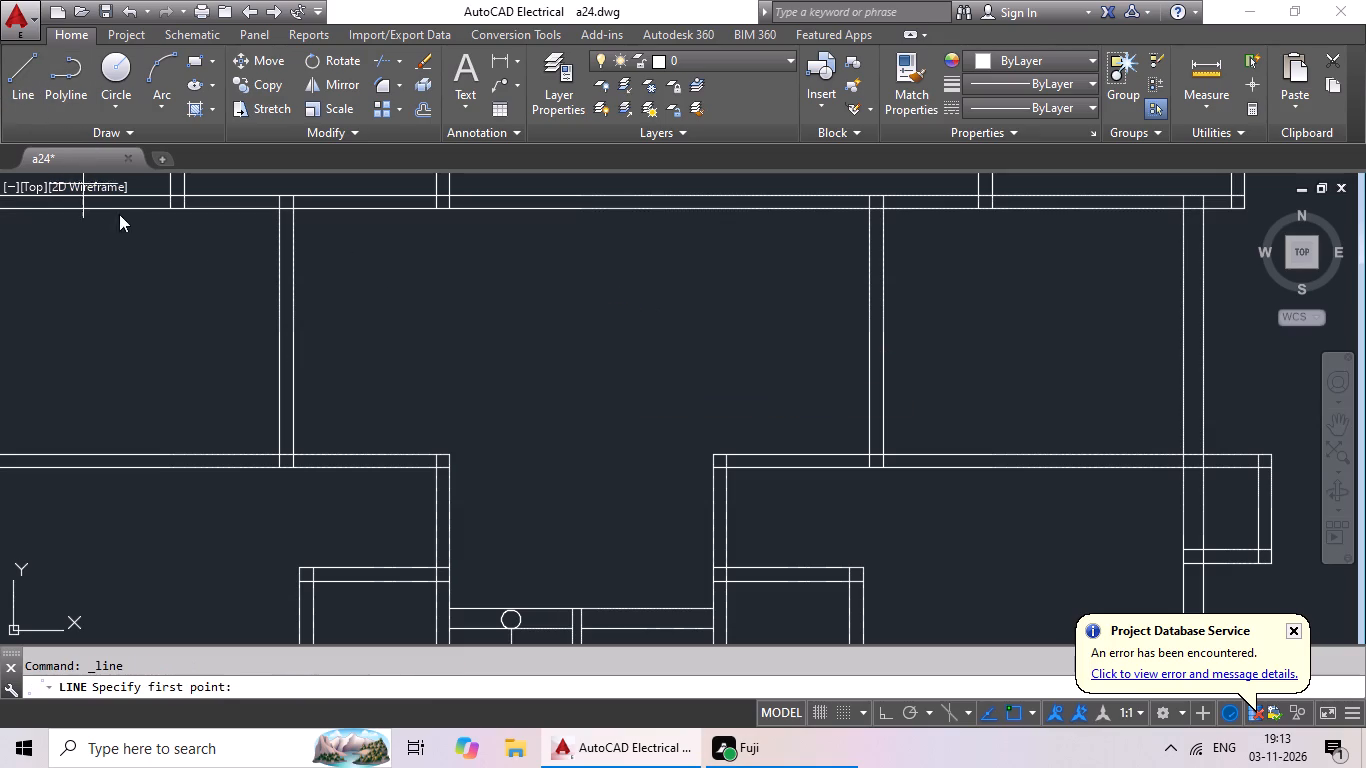
pyautogui.click(279, 361)
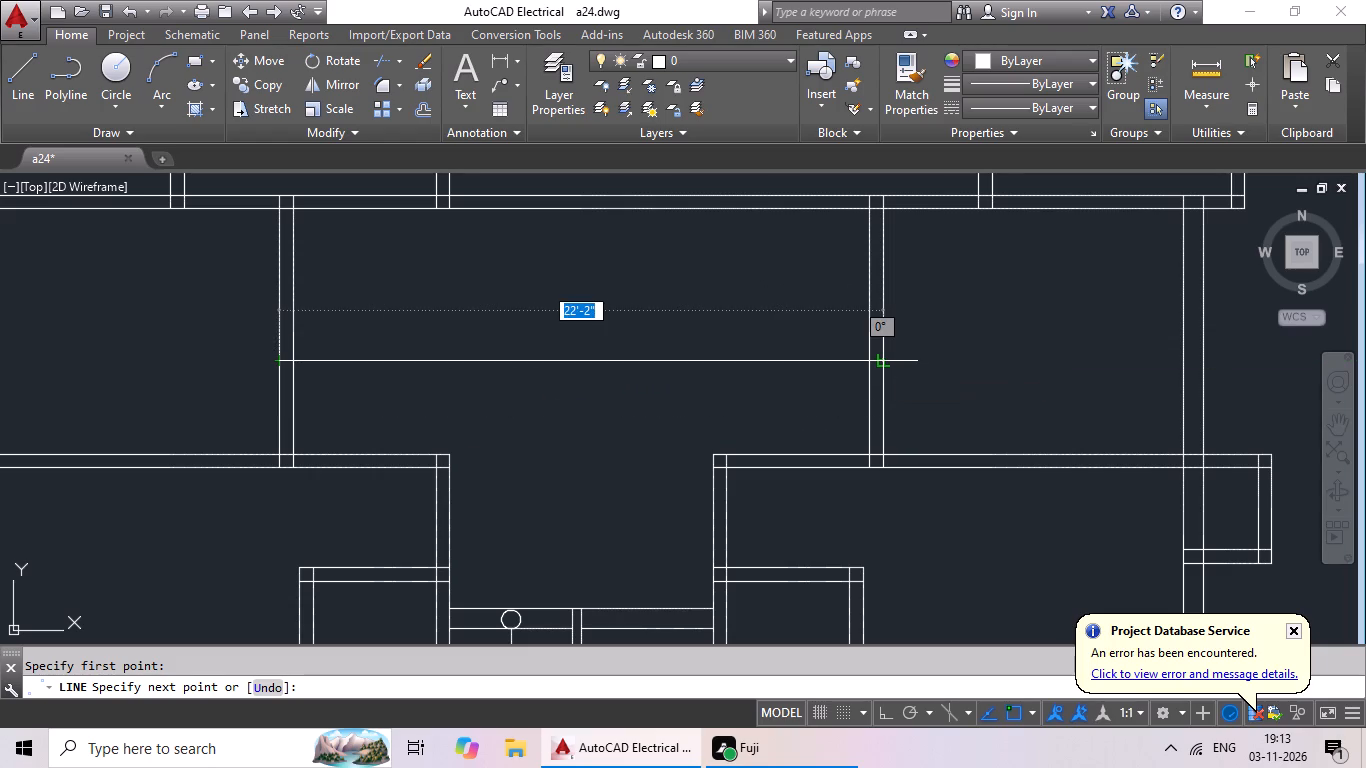
pyautogui.click(884, 361)
pyautogui.press('Escape')
pyautogui.press('Escape')
pyautogui.press('Escape')
pyautogui.press('Escape')
pyautogui.press('Escape')
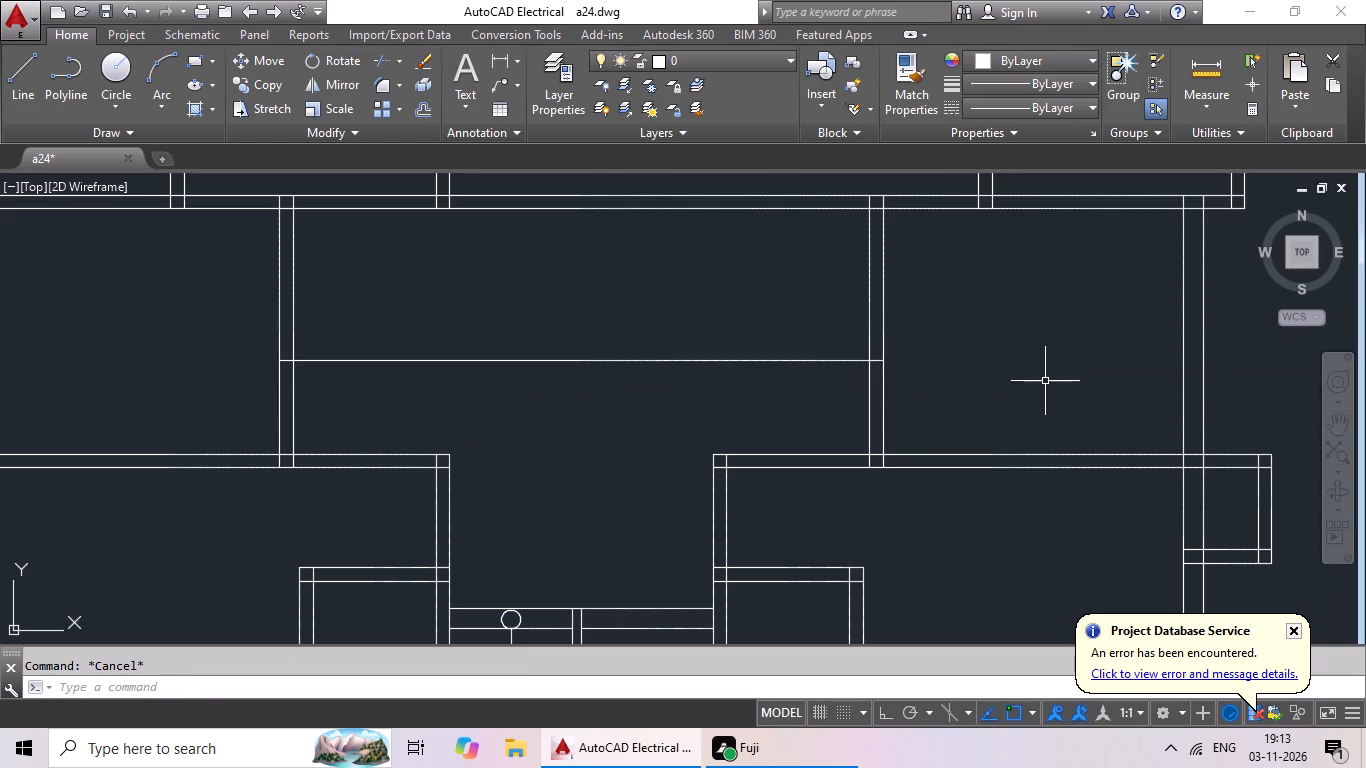
# Offset the horizontal line above the stair bay 6" downward to form a double-line wall.
pyautogui.press('o')
pyautogui.press('Return')
pyautogui.write('6"')
pyautogui.press('Return')
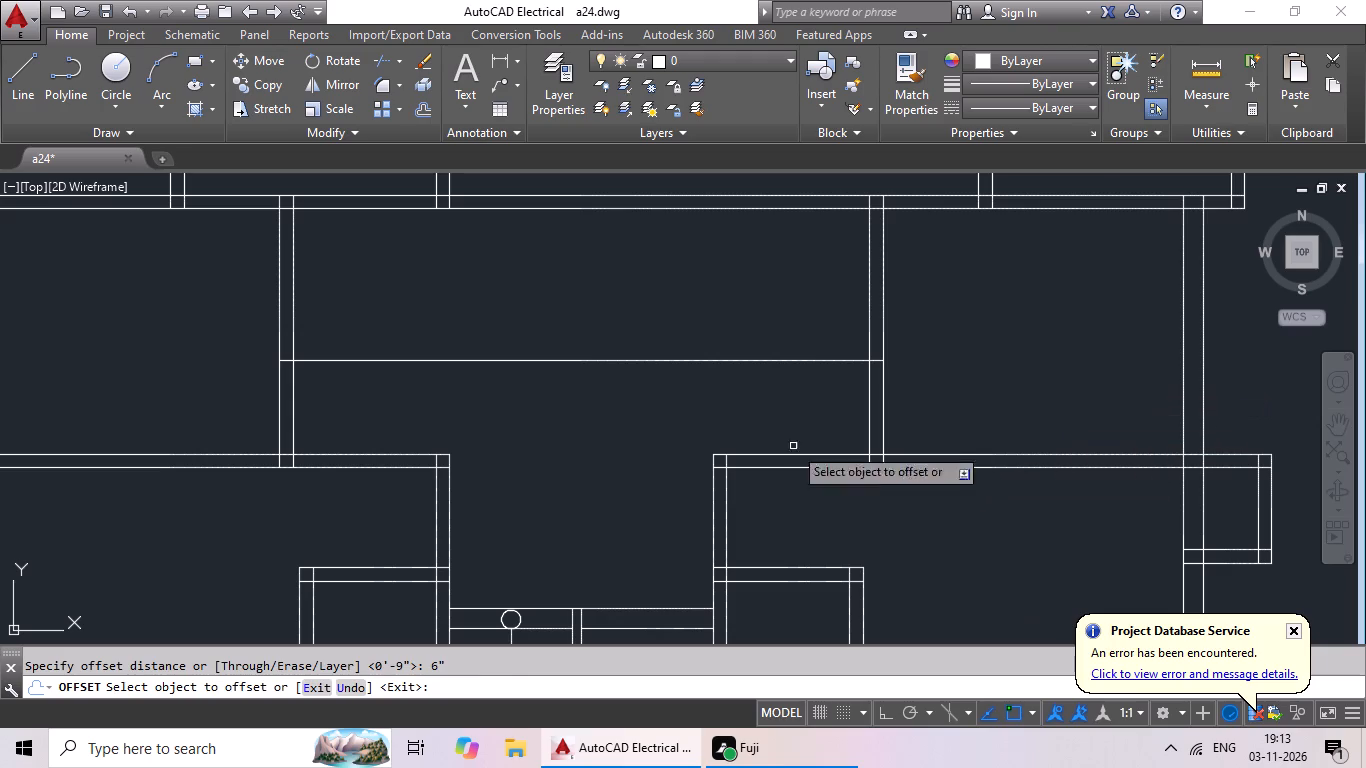
pyautogui.click(746, 359)
pyautogui.click(740, 423)
pyautogui.moveTo(765, 396); pyautogui.dragTo(791, 322, button='middle')
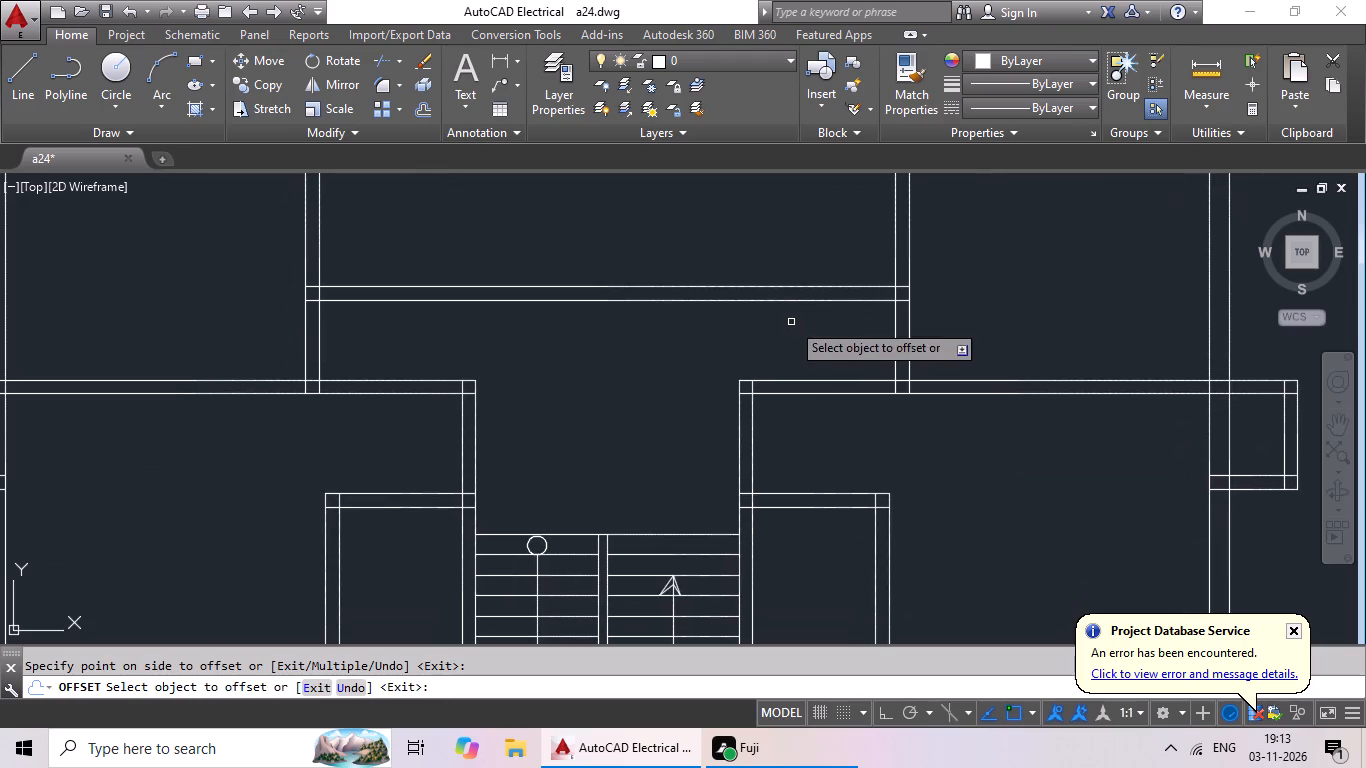
pyautogui.press('Escape')
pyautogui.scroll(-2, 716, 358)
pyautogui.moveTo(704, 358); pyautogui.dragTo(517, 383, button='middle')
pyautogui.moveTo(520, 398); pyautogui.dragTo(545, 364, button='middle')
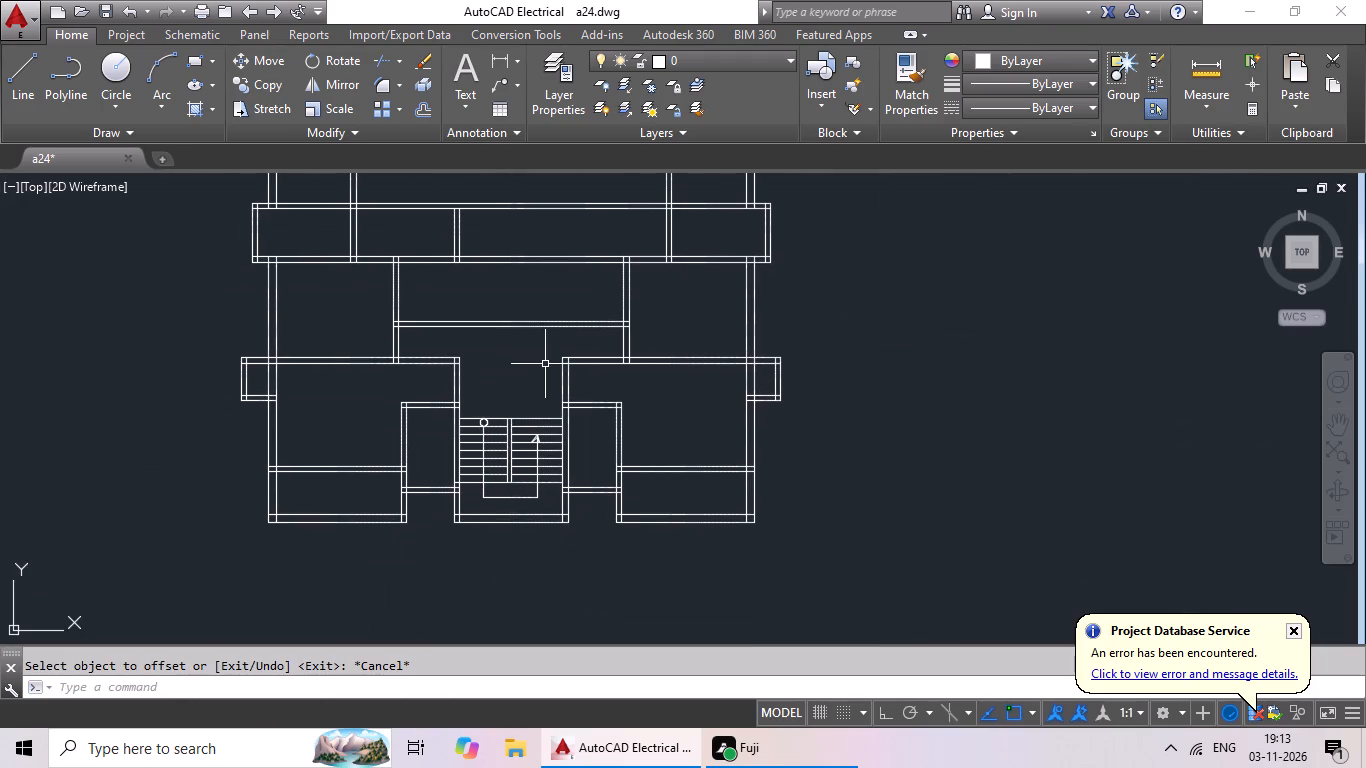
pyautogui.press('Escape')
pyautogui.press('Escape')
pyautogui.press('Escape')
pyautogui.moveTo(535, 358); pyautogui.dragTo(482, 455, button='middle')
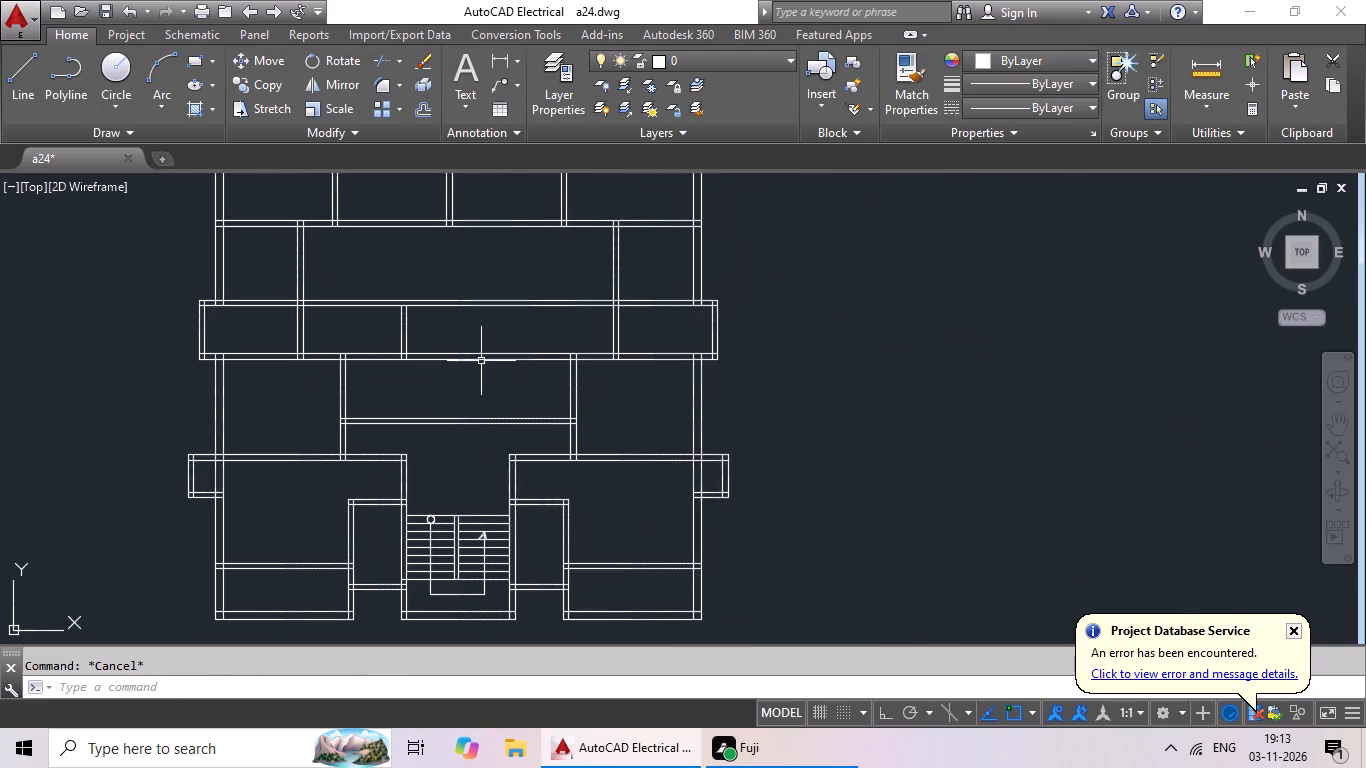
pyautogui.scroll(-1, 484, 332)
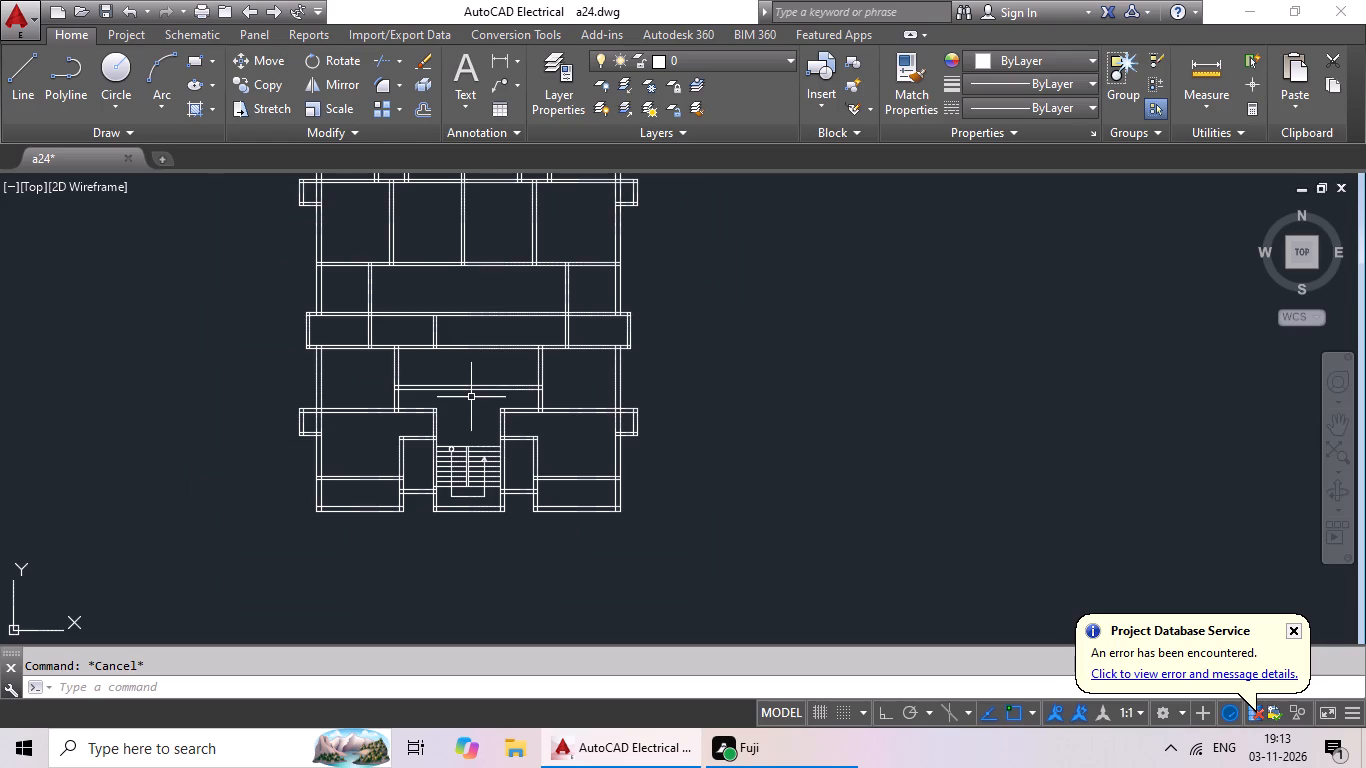
# Extend the right line of the central partition down through the horizontal walls to the double-line wall above the stair bay.
pyautogui.press('Escape')
pyautogui.press('Escape')
pyautogui.press('e')
pyautogui.write('x')
pyautogui.press('space')
pyautogui.press('space')
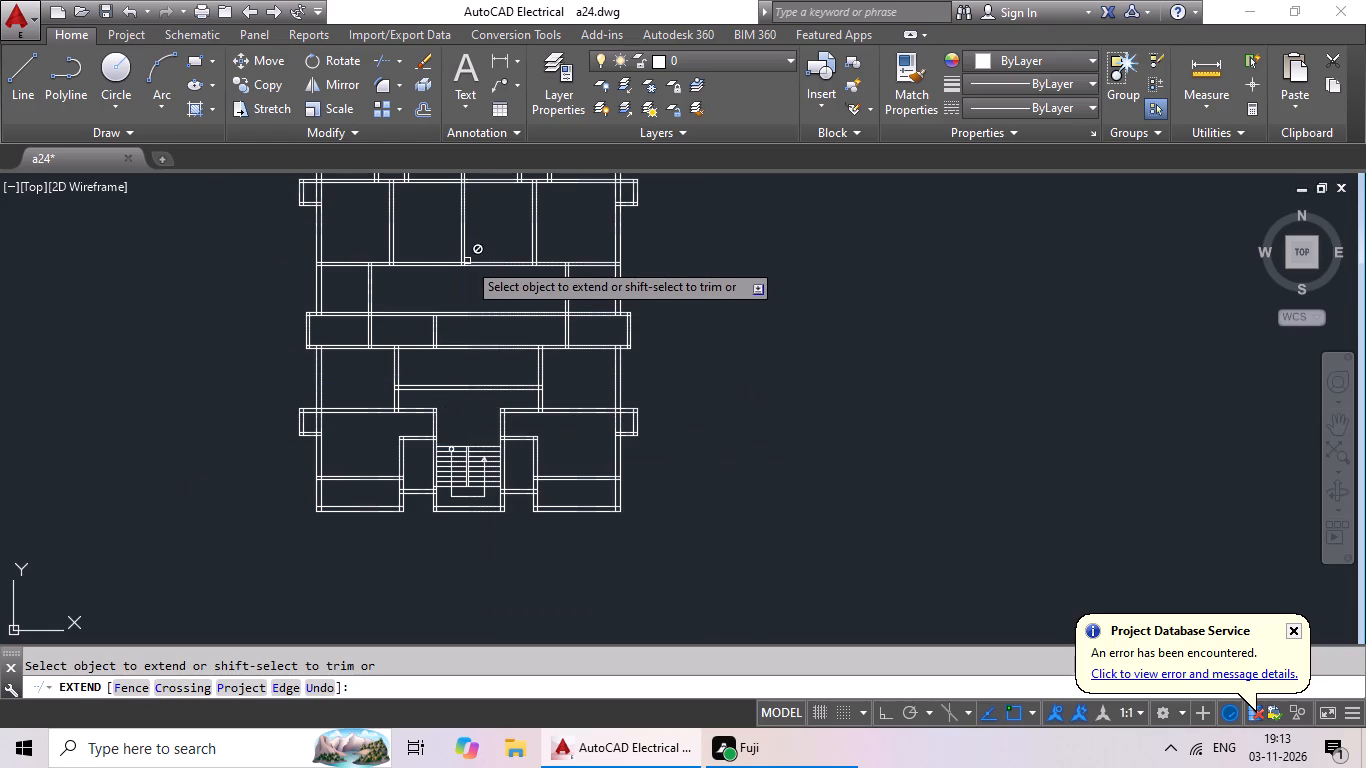
pyautogui.click(463, 257)
pyautogui.click(465, 282)
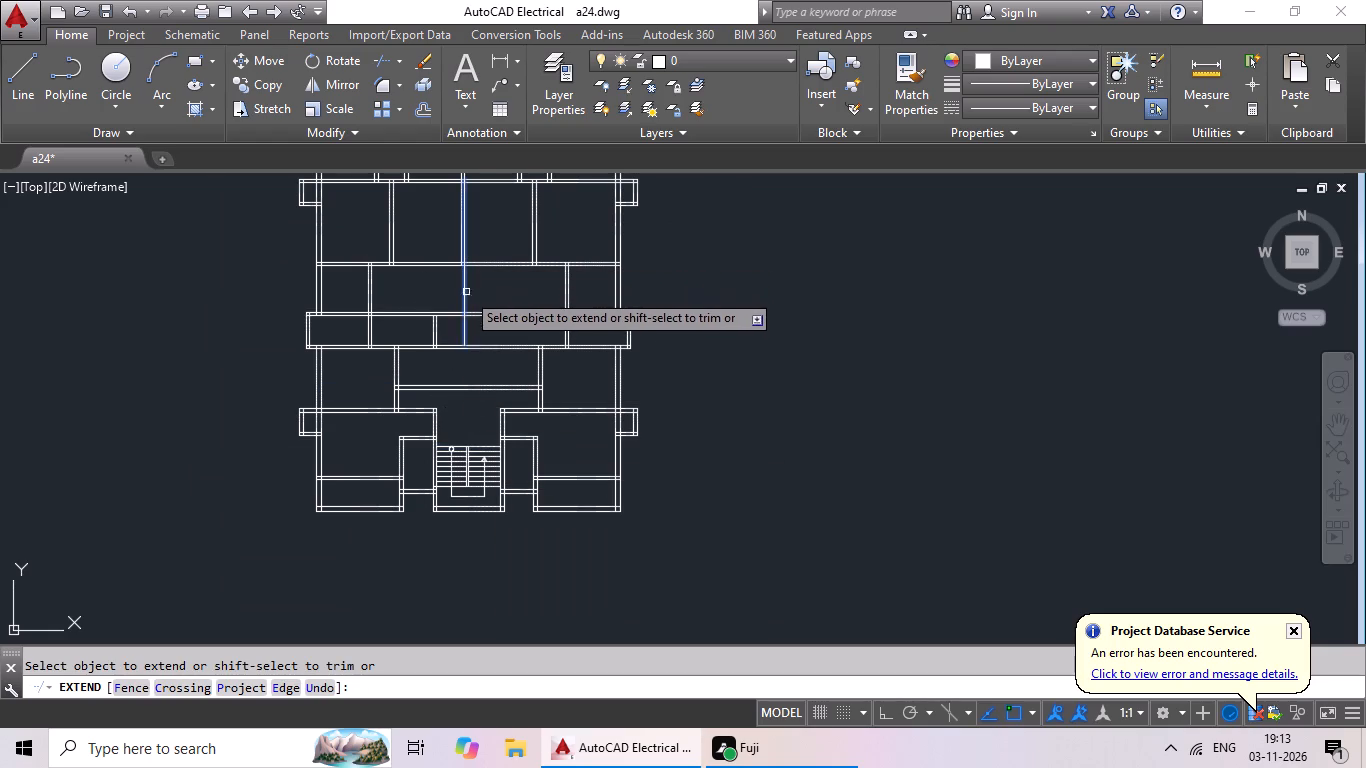
pyautogui.click(465, 288)
pyautogui.click(464, 325)
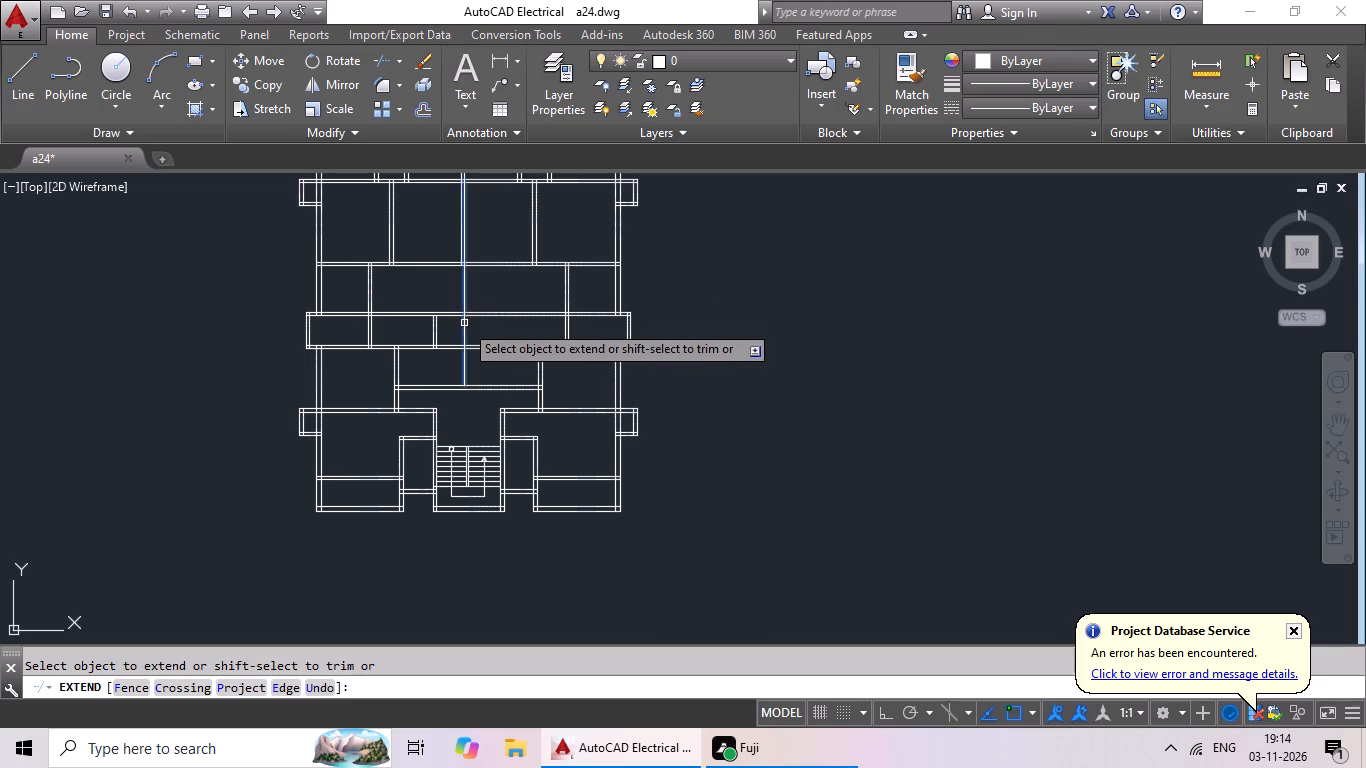
# Extend the left line of the central partition down to match, bringing both lines across the double-line wall above the stair bay.
pyautogui.click(461, 323)
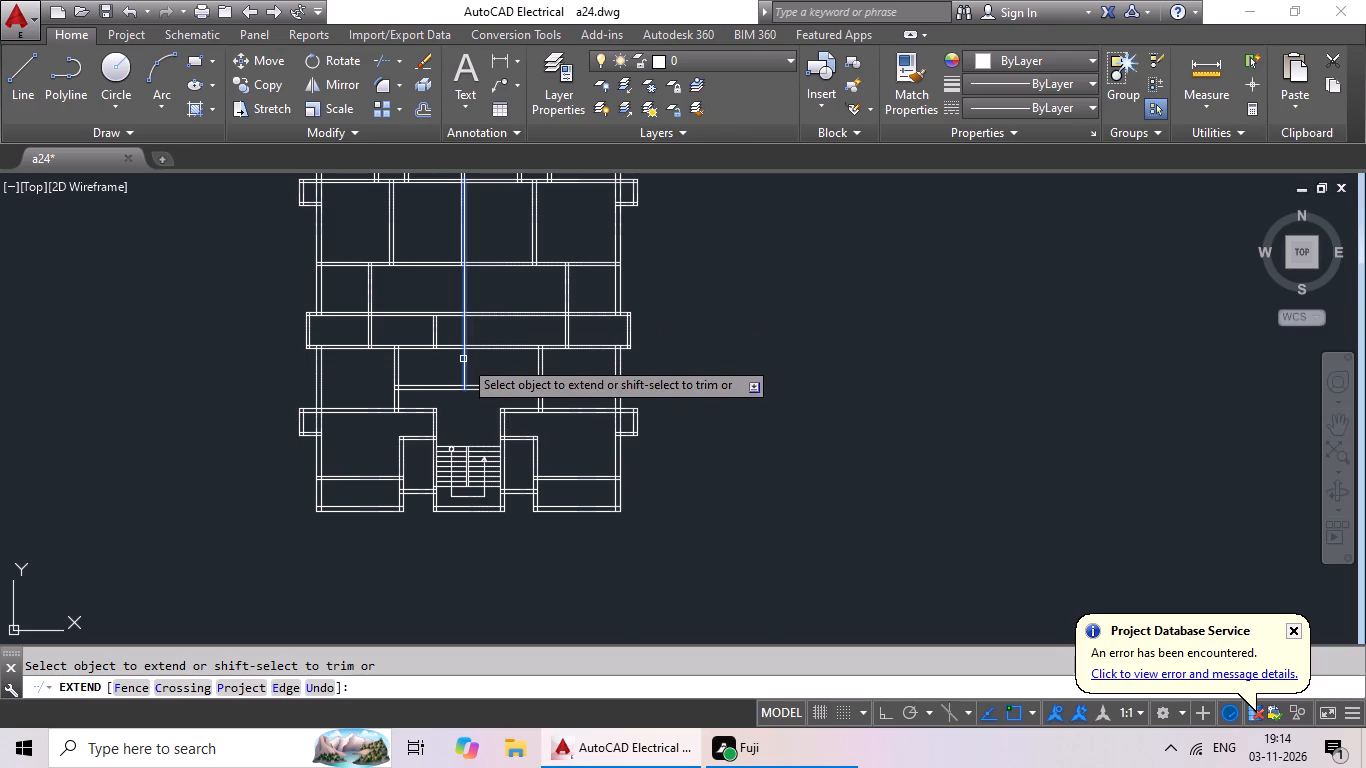
pyautogui.click(459, 261)
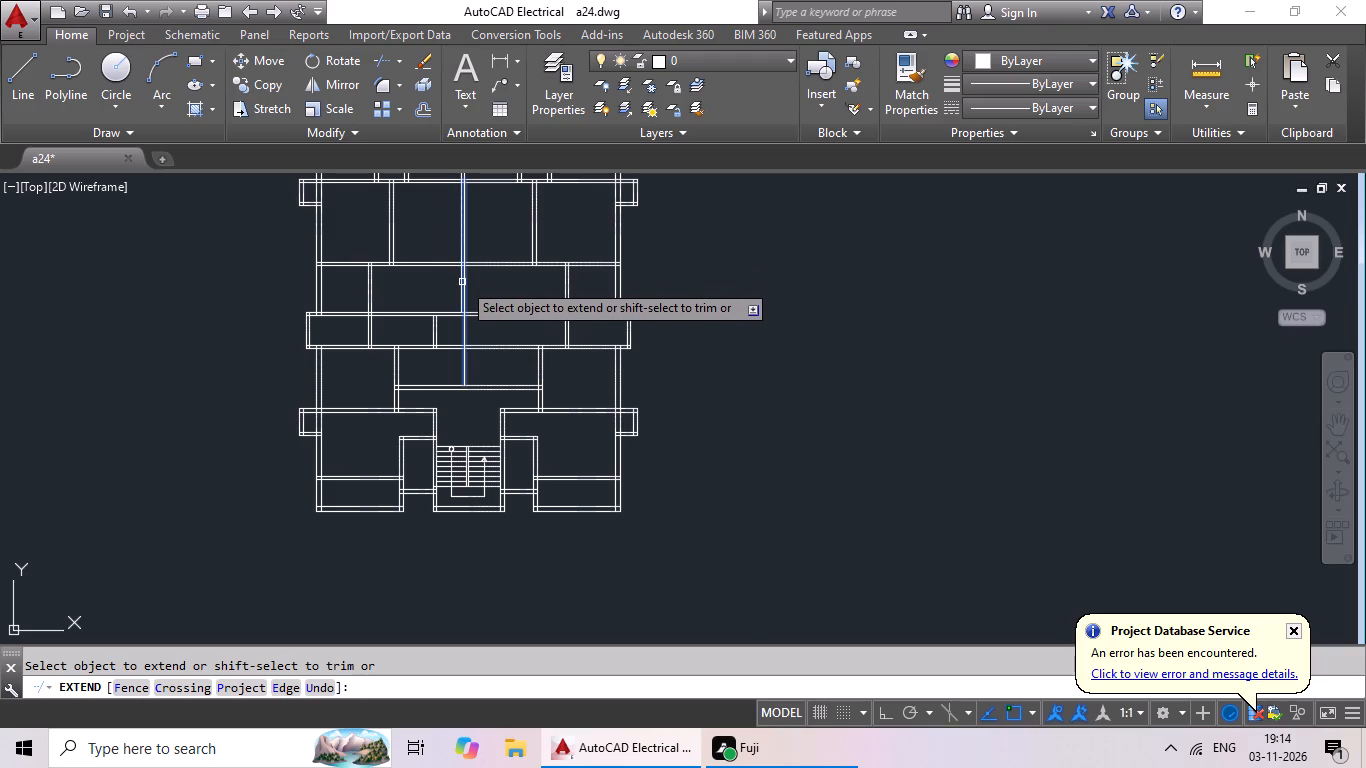
pyautogui.scroll(3, 474, 470)
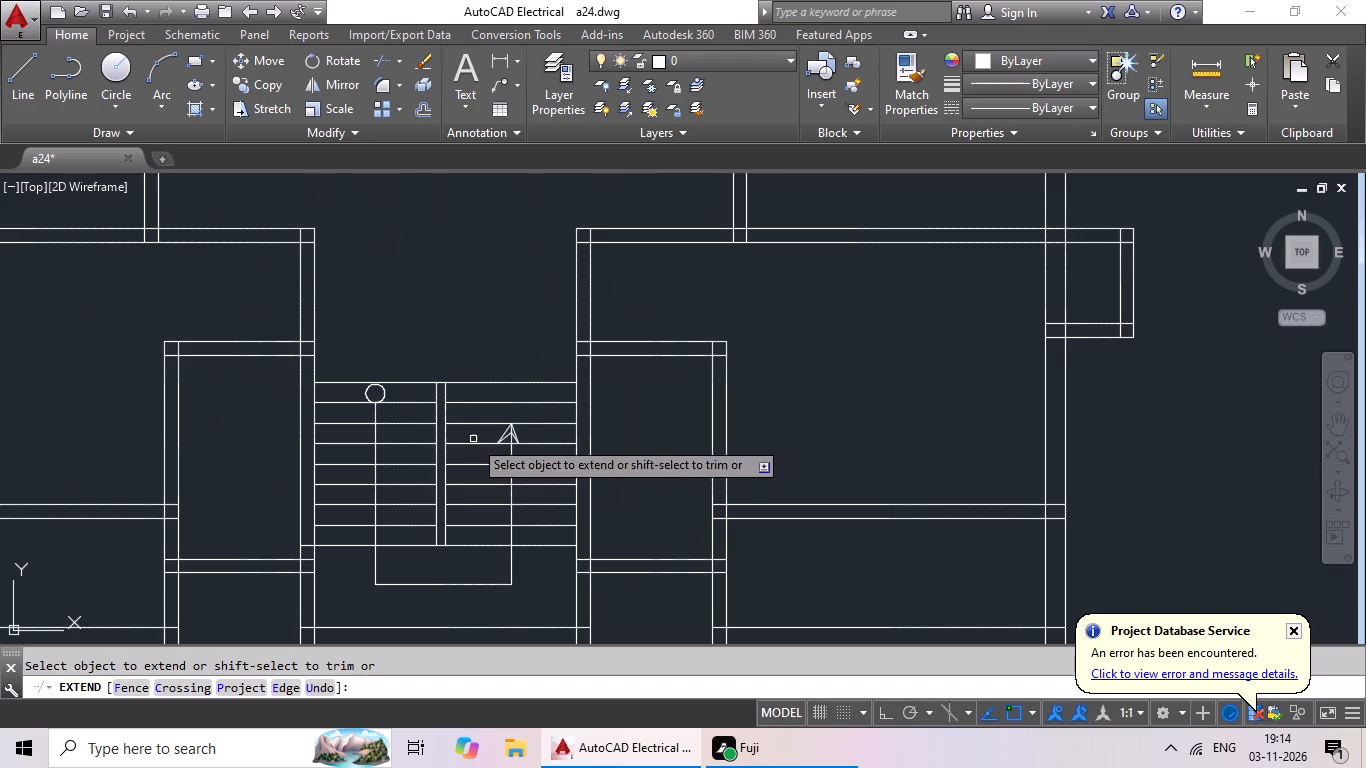
pyautogui.scroll(-4, 465, 382)
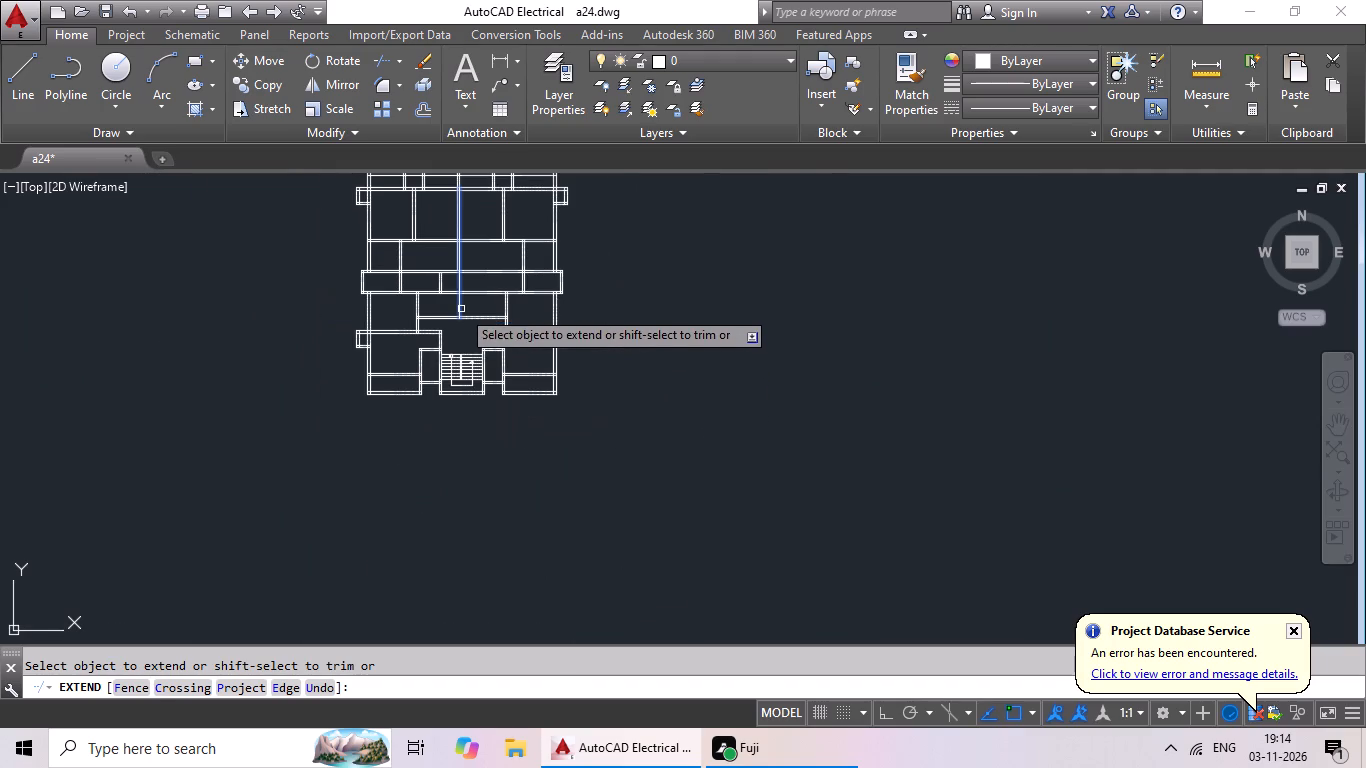
pyautogui.scroll(3, 456, 265)
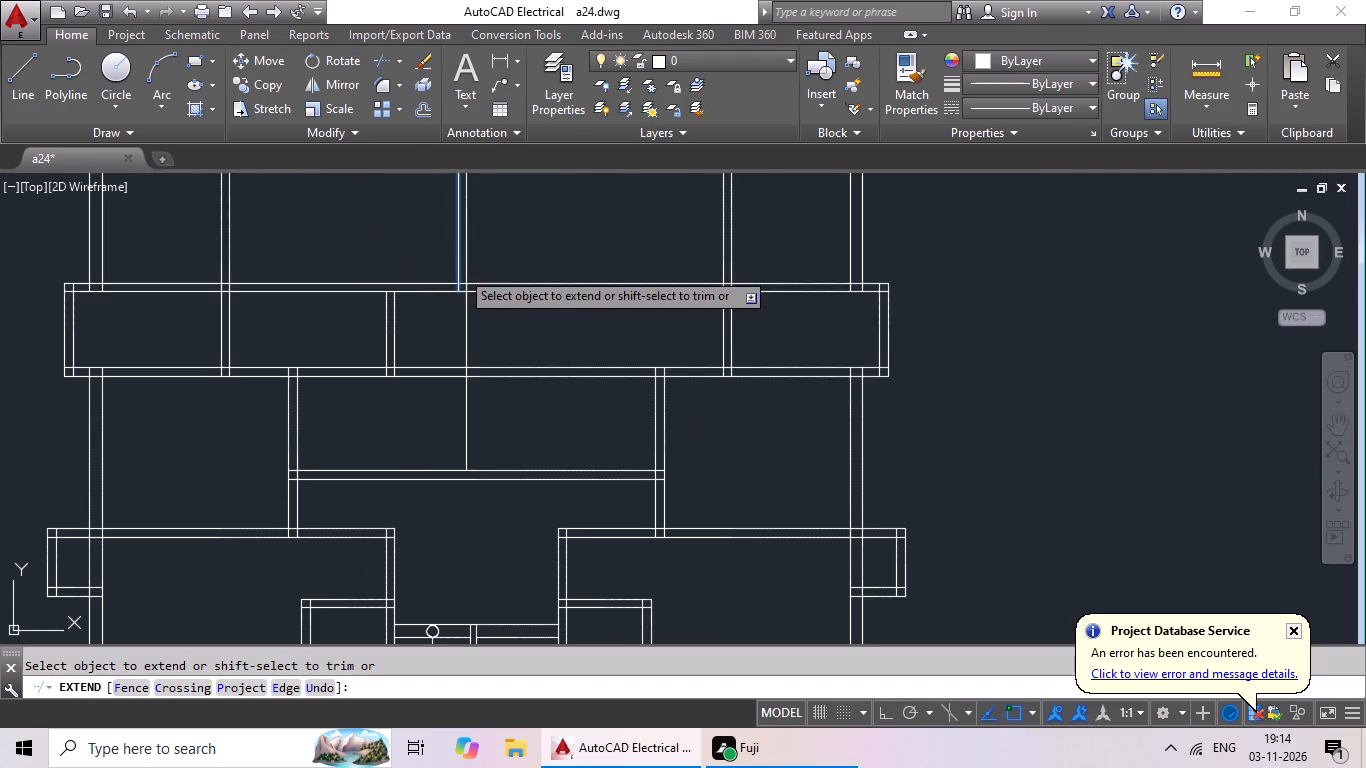
pyautogui.click(460, 270)
pyautogui.click(460, 263)
pyautogui.click(457, 281)
pyautogui.click(457, 314)
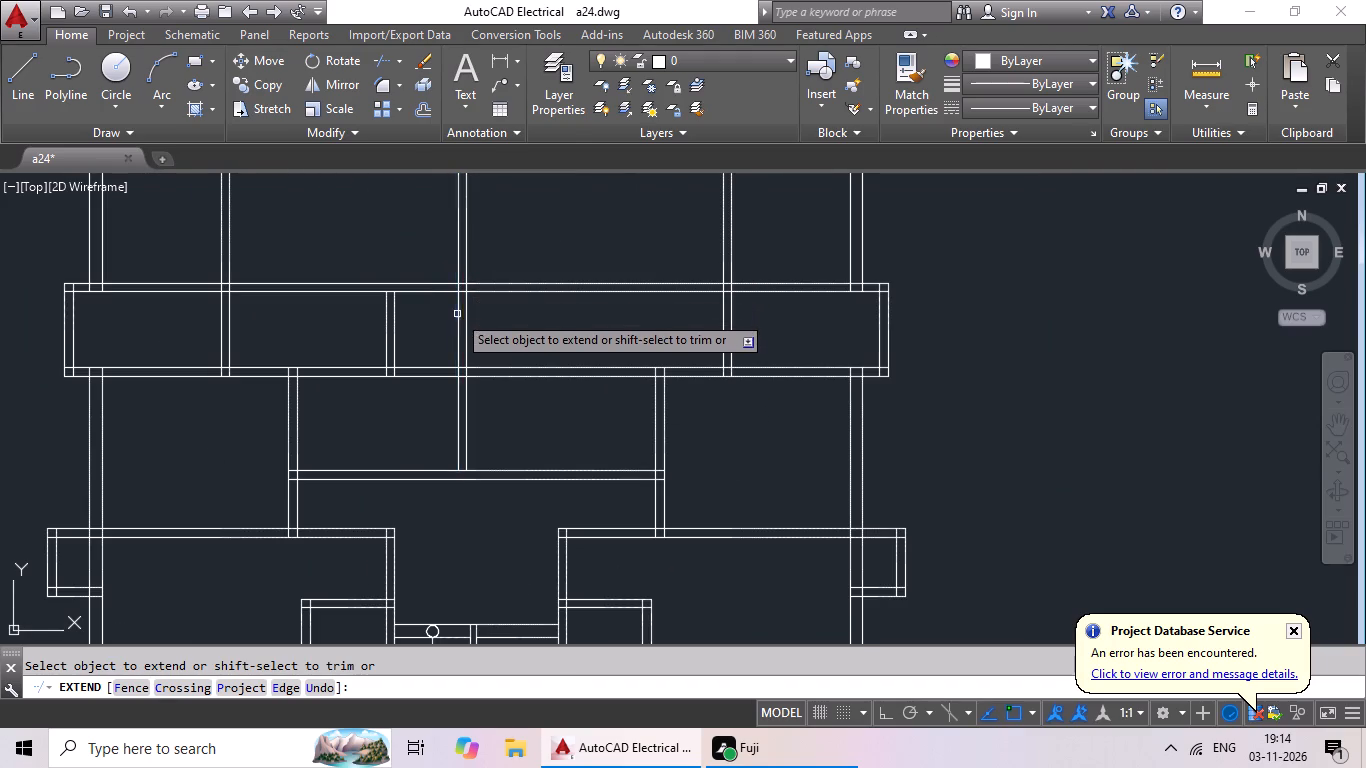
pyautogui.click(456, 339)
pyautogui.click(463, 422)
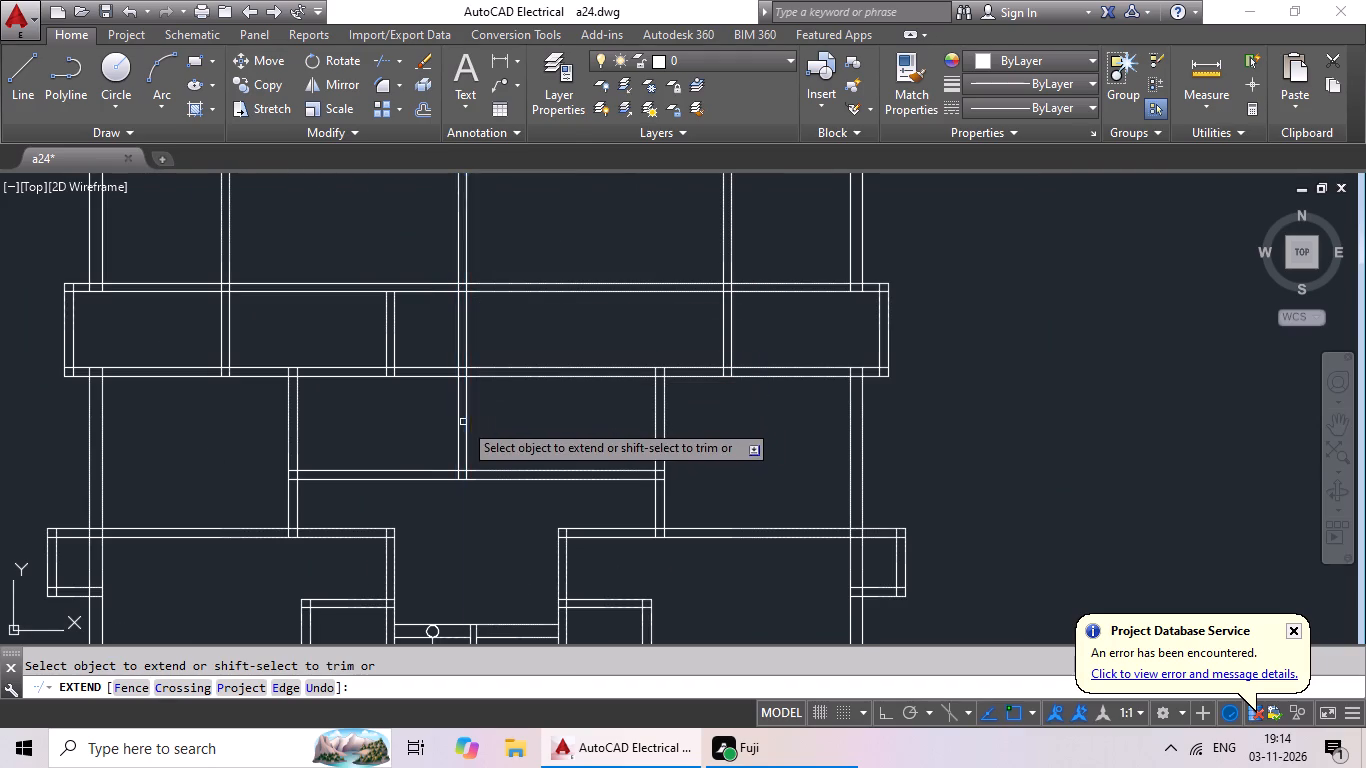
pyautogui.scroll(-2, 529, 404)
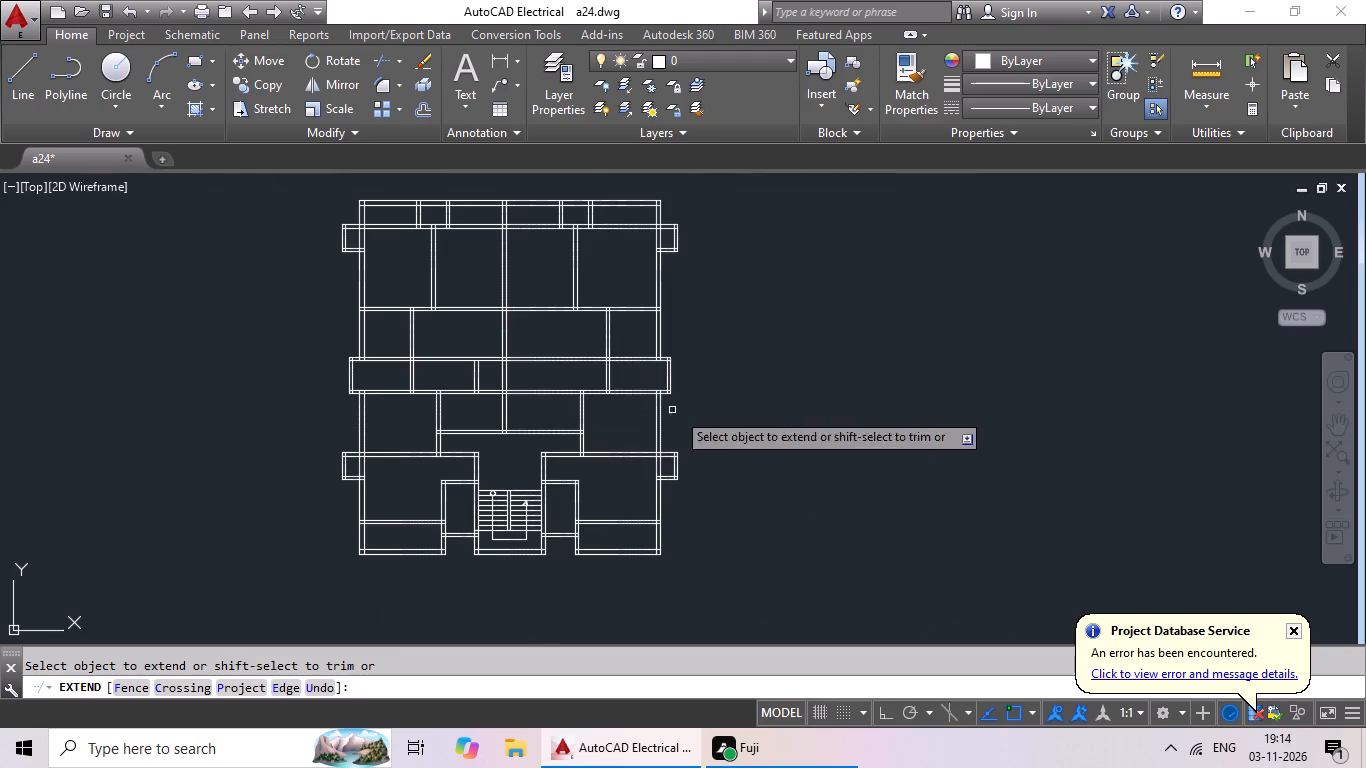
pyautogui.press('Escape')
pyautogui.press('Escape')
pyautogui.press('Escape')
pyautogui.press('Escape')
pyautogui.press('Escape')
pyautogui.press('Escape')
pyautogui.press('Escape')
pyautogui.press('Escape')
pyautogui.press('Escape')
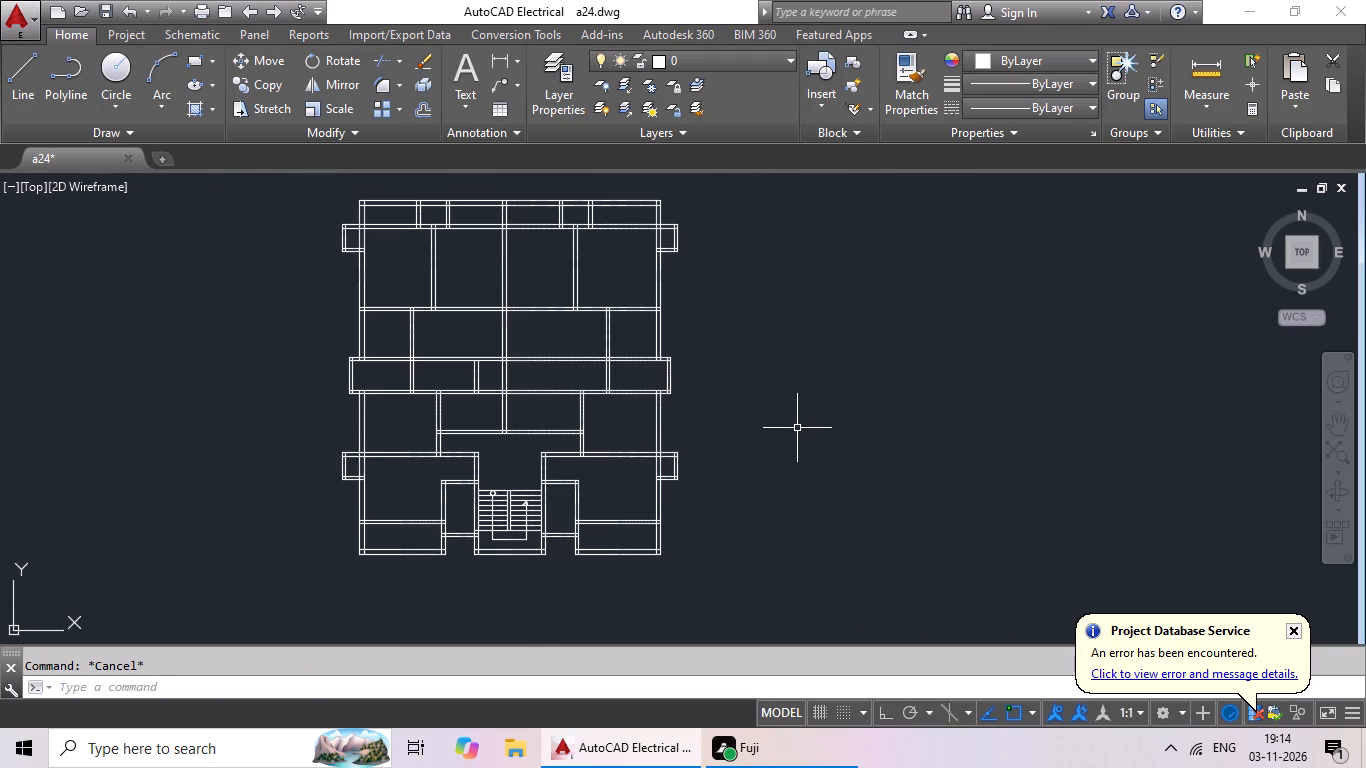
# Extend both lines of the stair bay's left wall up to the upper line of the double-line wall above it.
pyautogui.press('Escape')
pyautogui.press('Escape')
pyautogui.press('e')
pyautogui.press('x')
pyautogui.press('space')
pyautogui.press('space')
pyautogui.scroll(2, 479, 461)
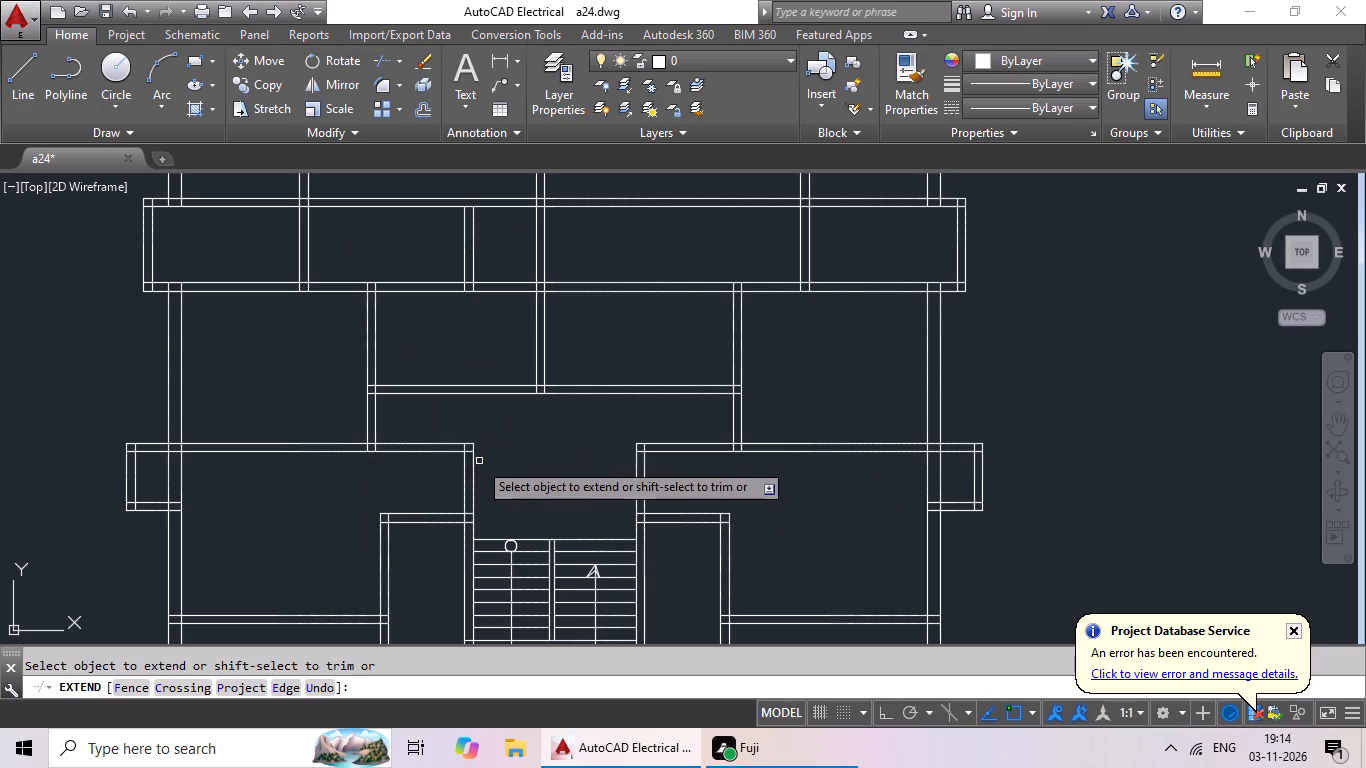
pyautogui.click(473, 458)
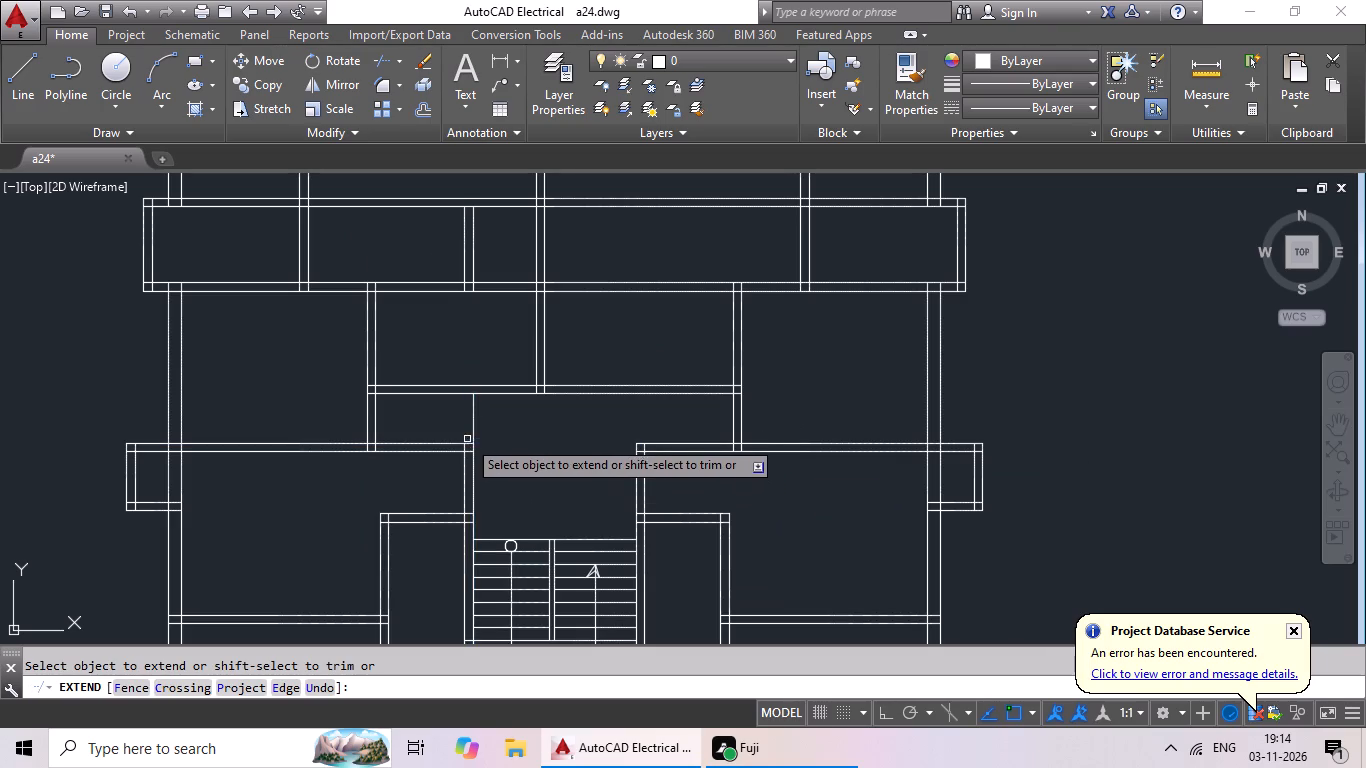
pyautogui.click(475, 412)
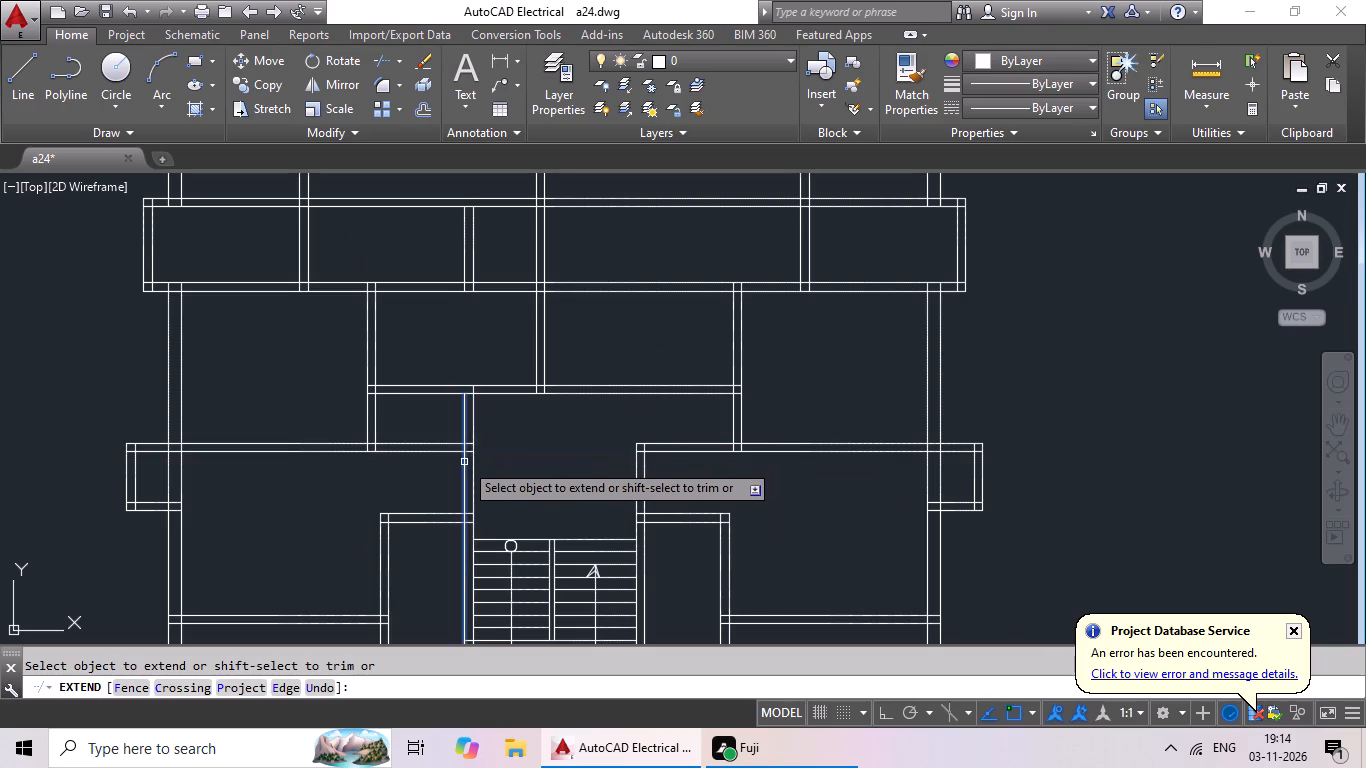
pyautogui.click(464, 462)
pyautogui.scroll(1, 464, 462)
pyautogui.click(465, 433)
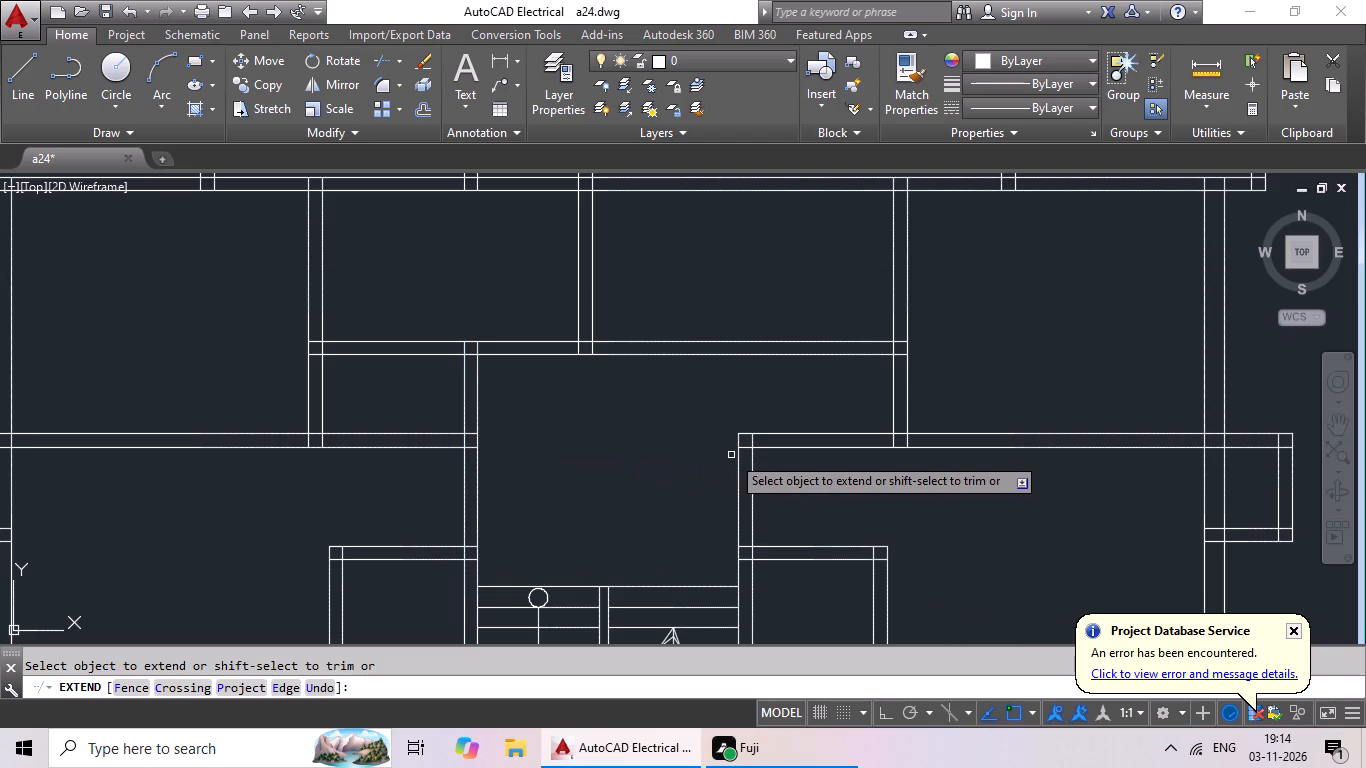
# Extend both lines of the stair bay's right wall up to the upper line of the double-line wall above it.
pyautogui.click(739, 451)
pyautogui.click(741, 414)
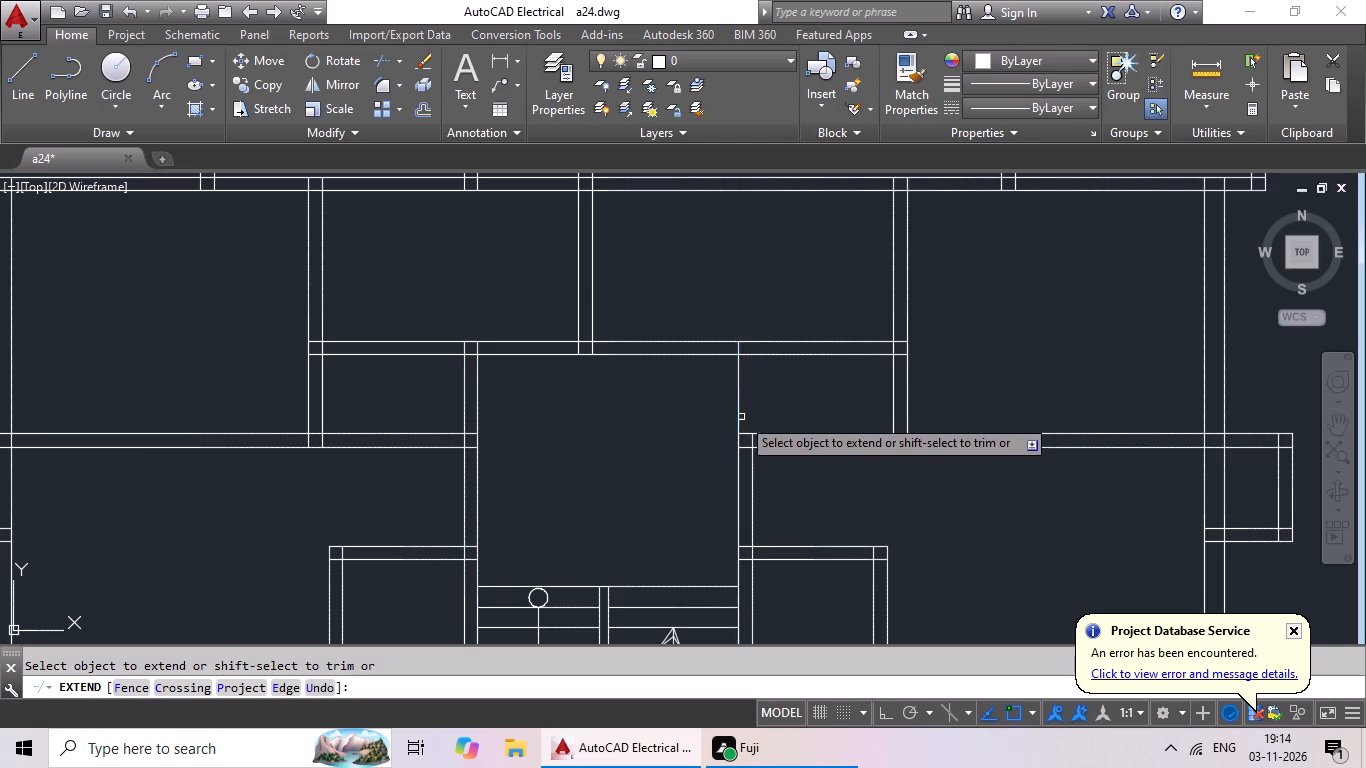
pyautogui.click(751, 444)
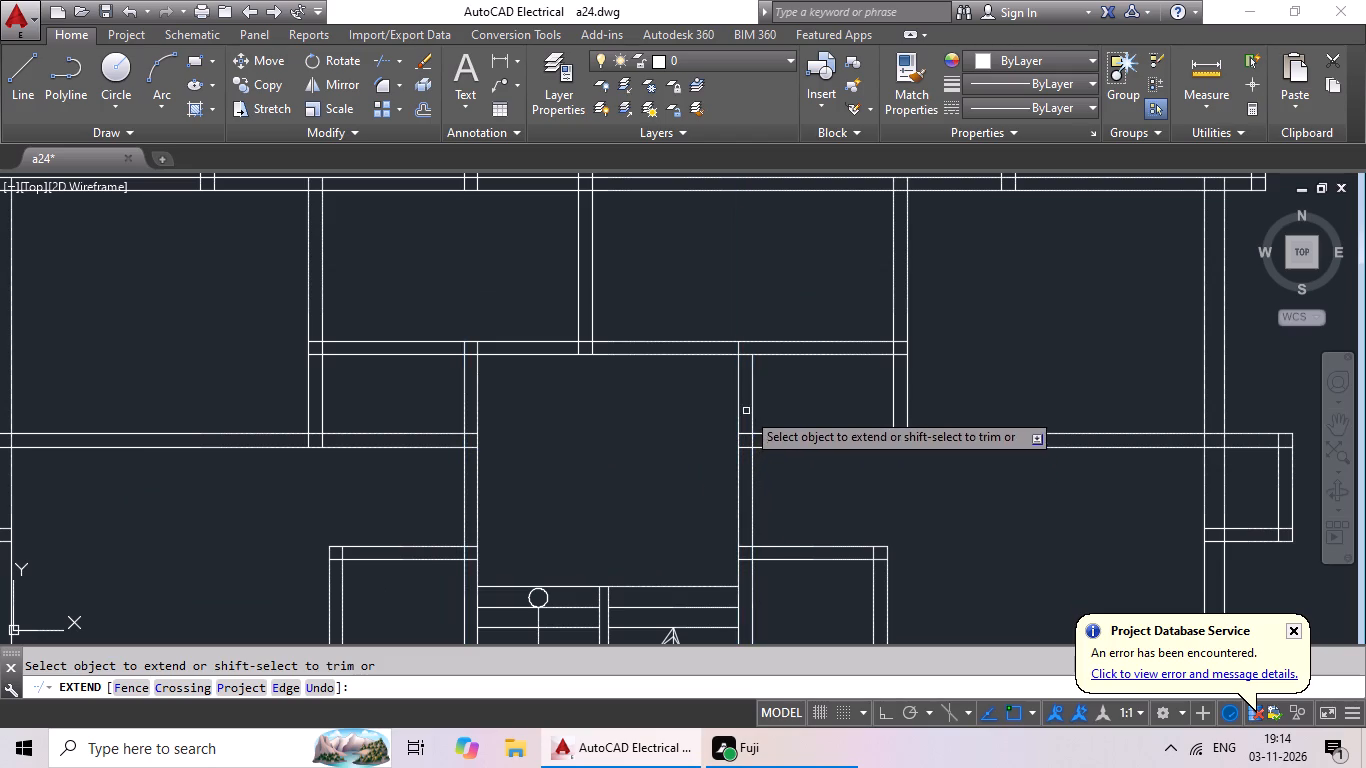
pyautogui.click(753, 402)
pyautogui.scroll(-2, 803, 388)
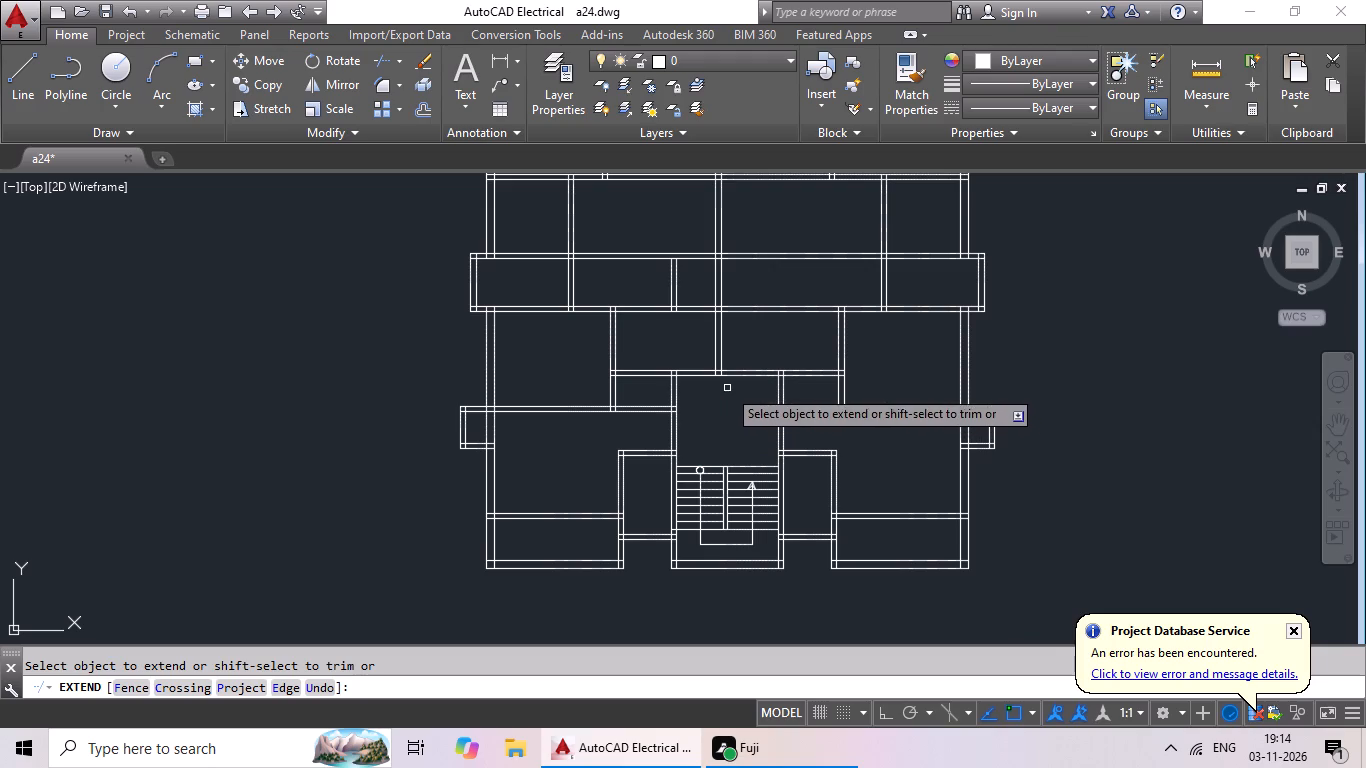
pyautogui.moveTo(760, 368); pyautogui.dragTo(649, 507, button='middle')
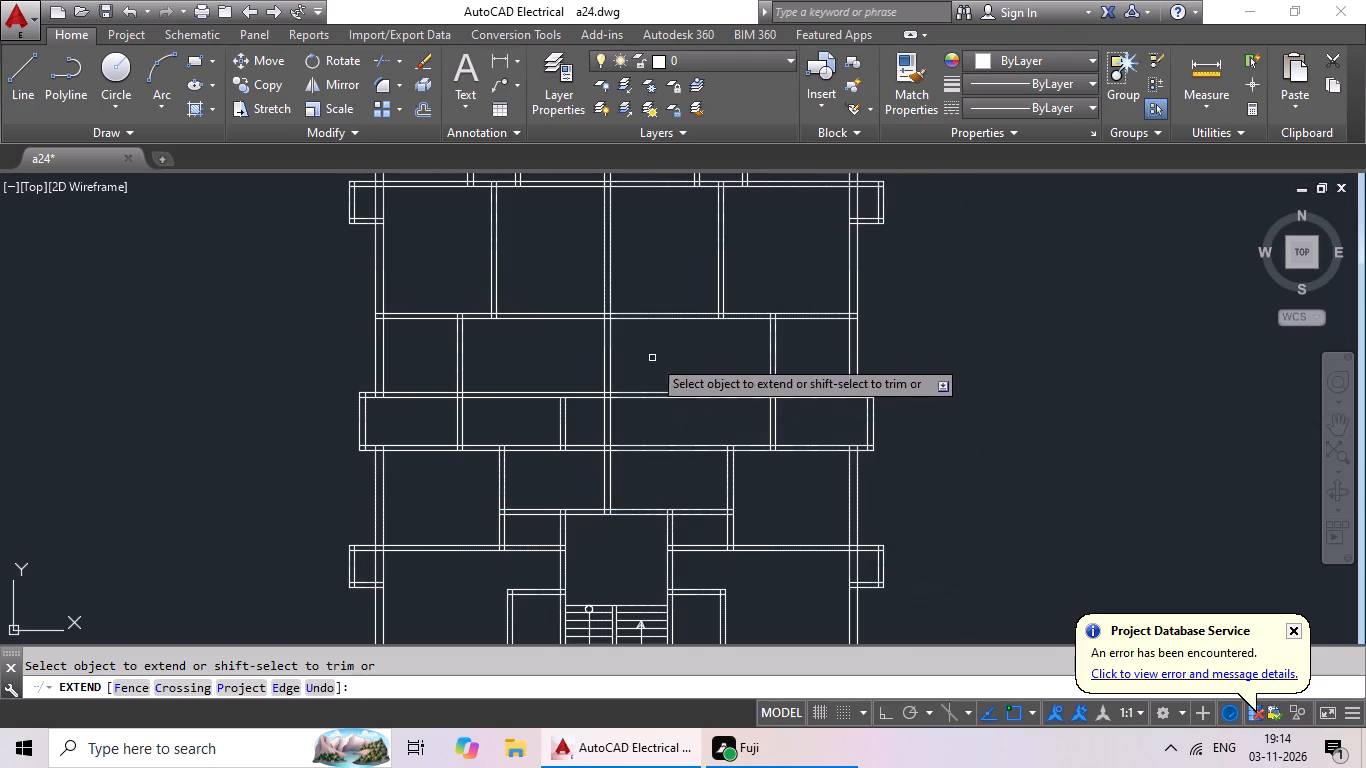
pyautogui.press('Escape')
pyautogui.press('Escape')
pyautogui.press('Escape')
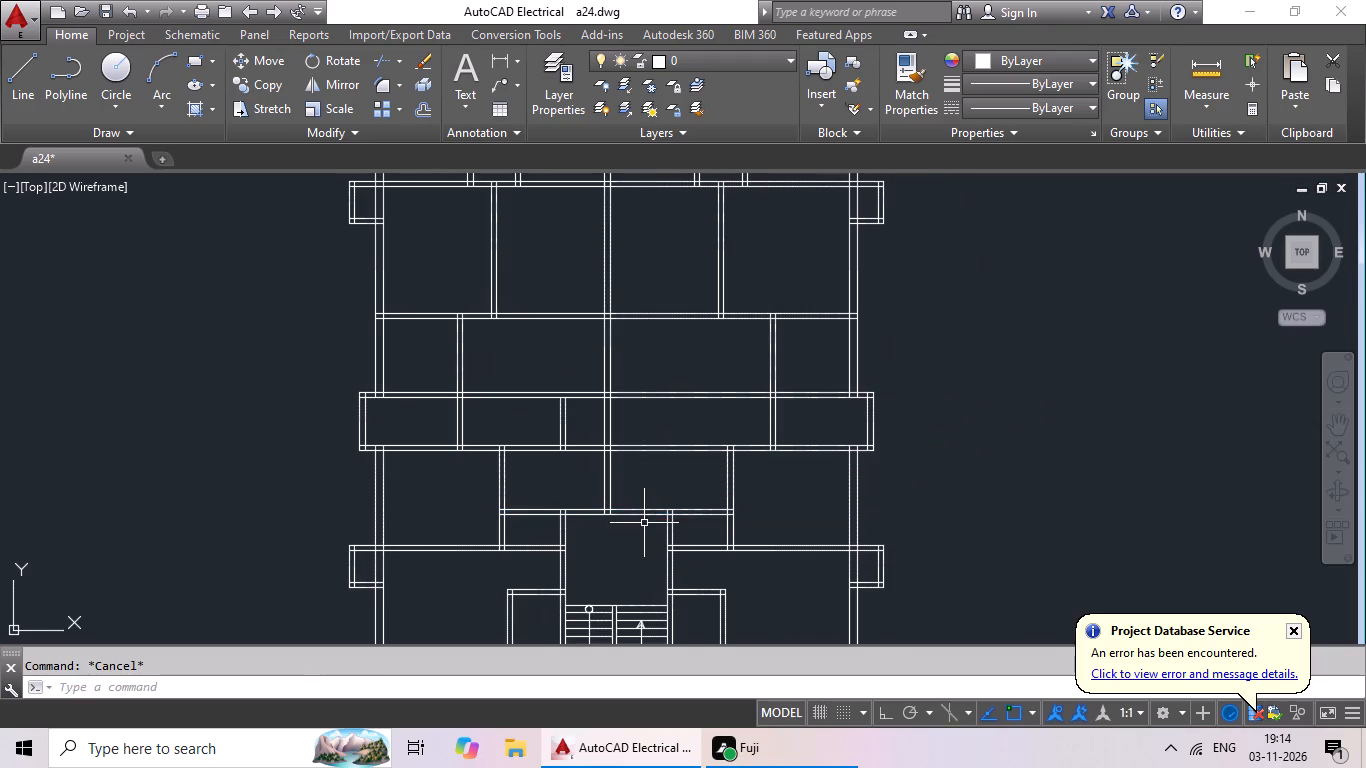
# Measure the clear vertical gap beside the stair bay's left wall between the double-line wall and the wall below using a linear dimension.
pyautogui.scroll(3, 606, 559)
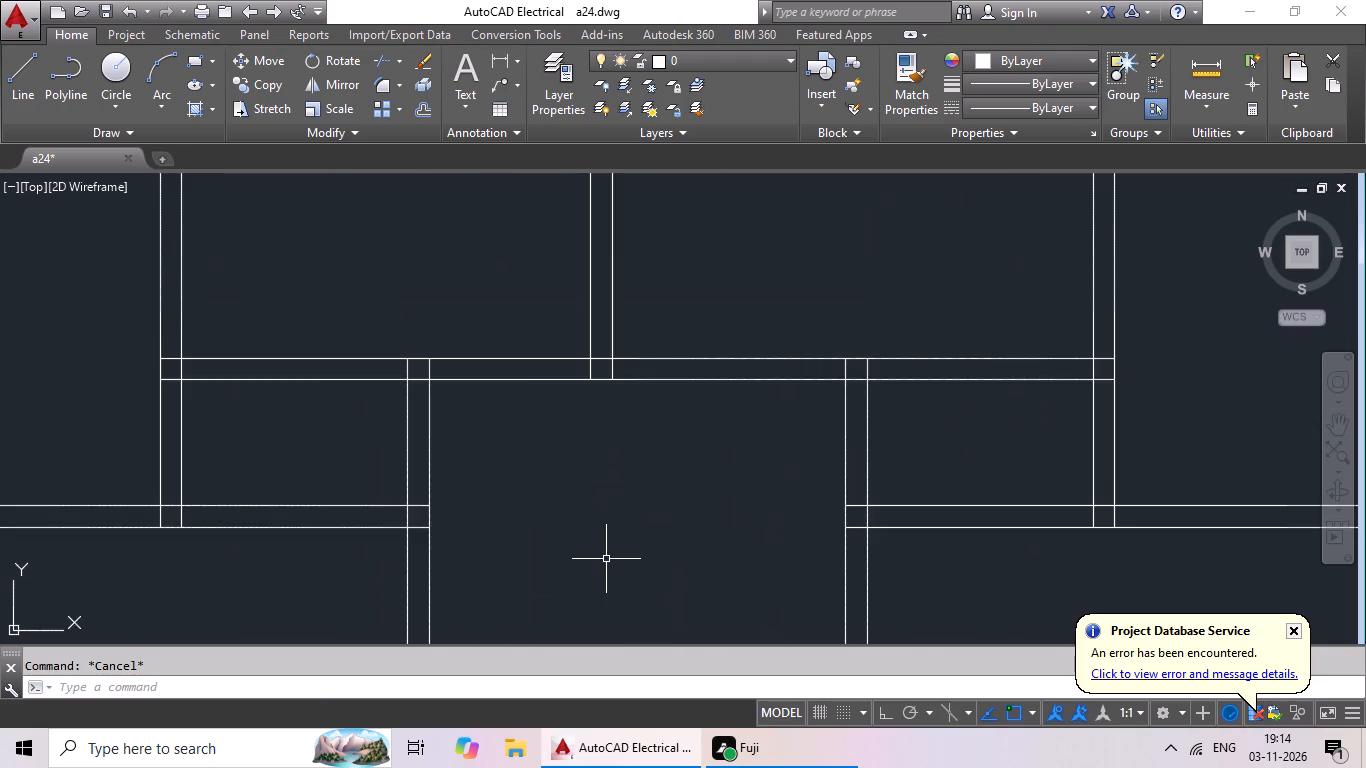
pyautogui.moveTo(609, 556); pyautogui.dragTo(695, 517, button='middle')
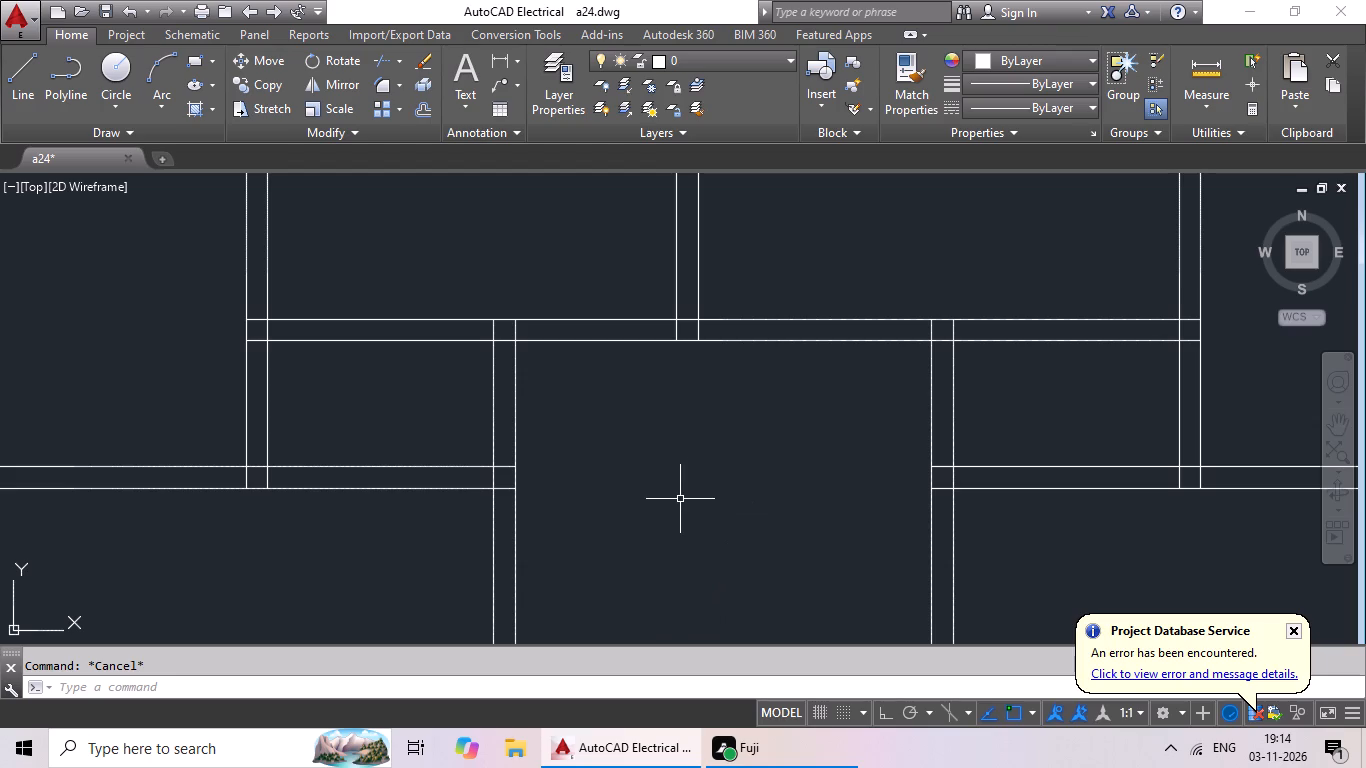
pyautogui.scroll(2, 684, 493)
pyautogui.scroll(-2, 684, 493)
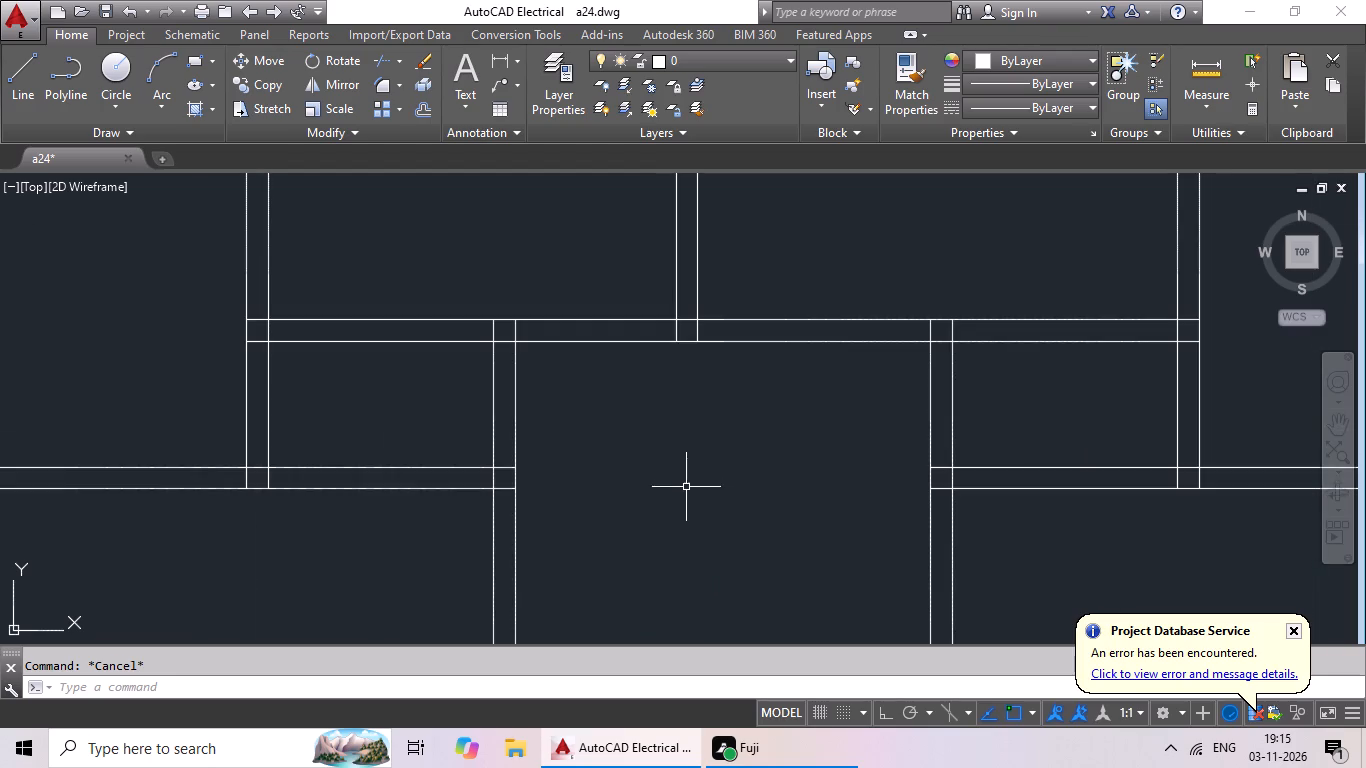
pyautogui.moveTo(688, 484); pyautogui.dragTo(679, 535, button='middle')
pyautogui.scroll(-1, 698, 478)
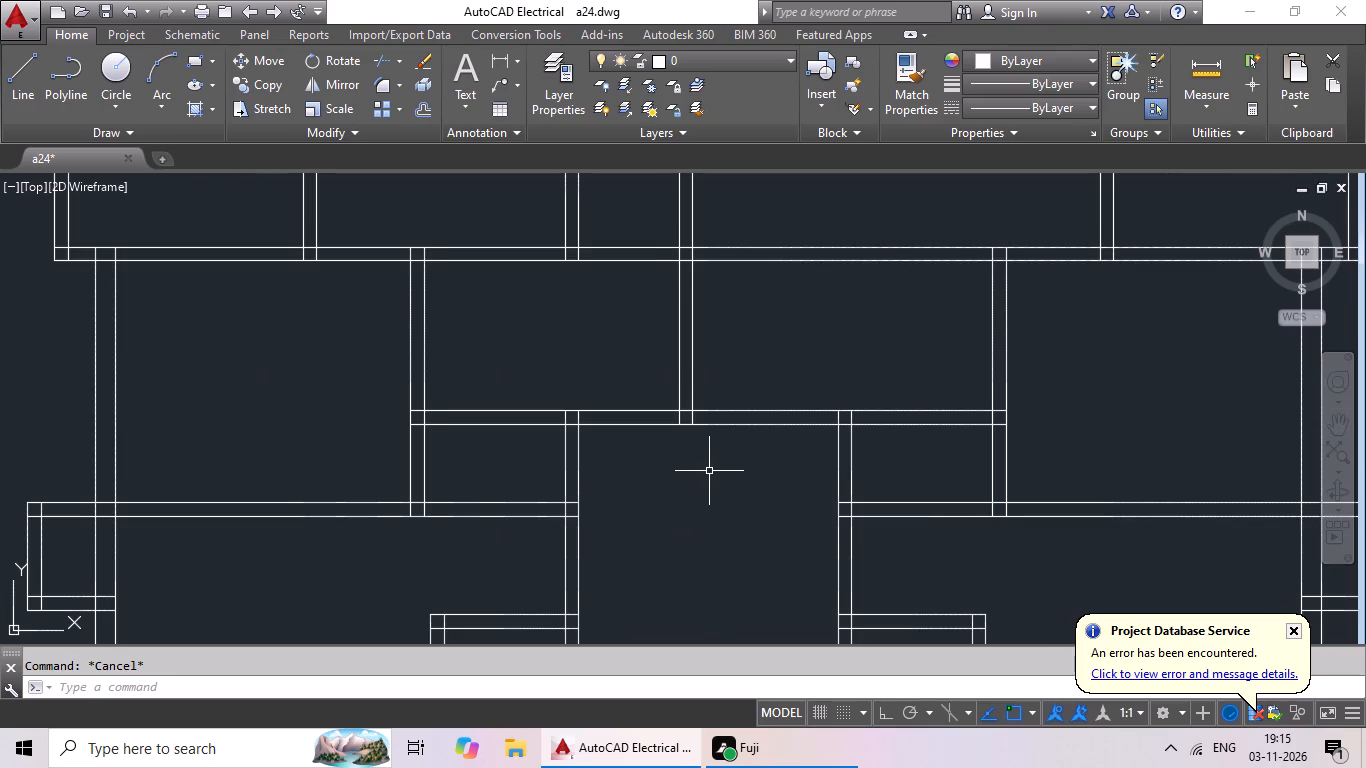
pyautogui.moveTo(701, 475); pyautogui.dragTo(676, 487, button='middle')
pyautogui.press('Escape')
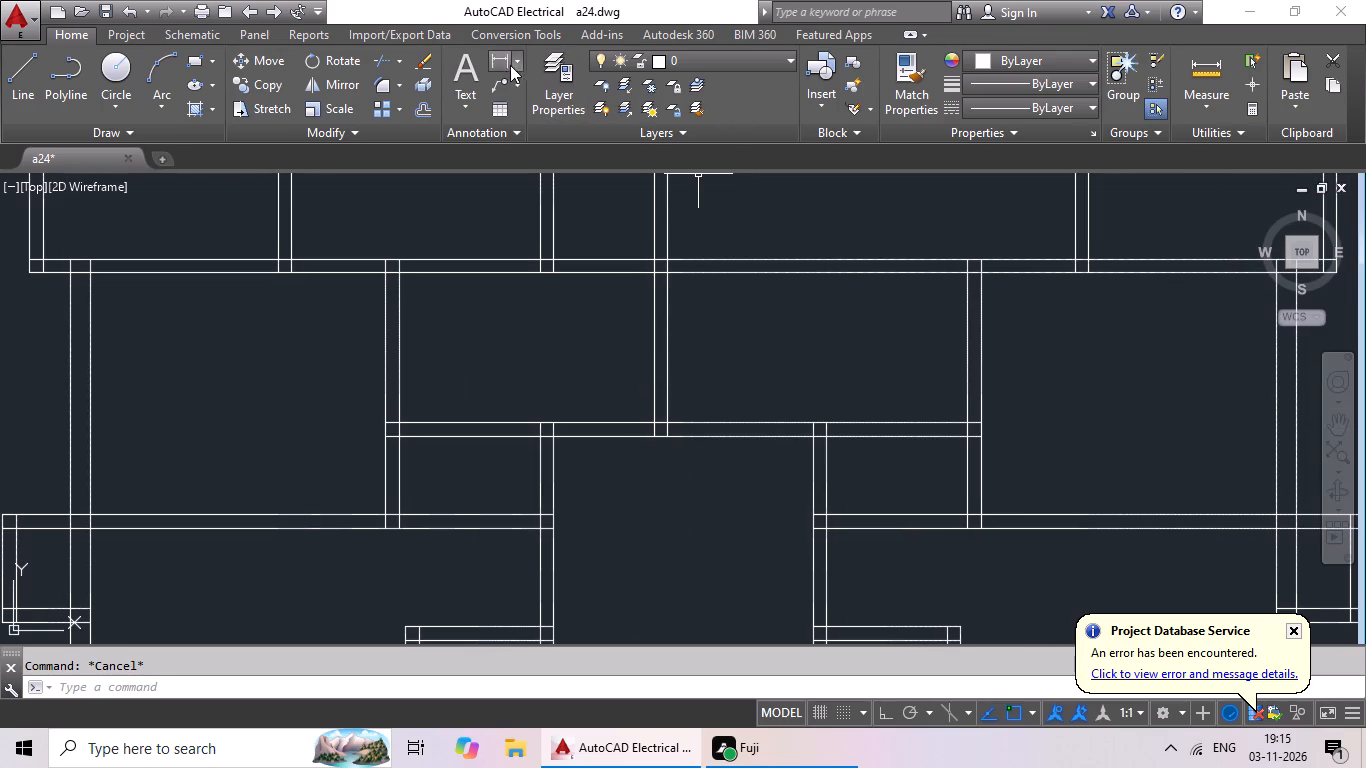
pyautogui.click(508, 58)
pyautogui.scroll(3, 555, 490)
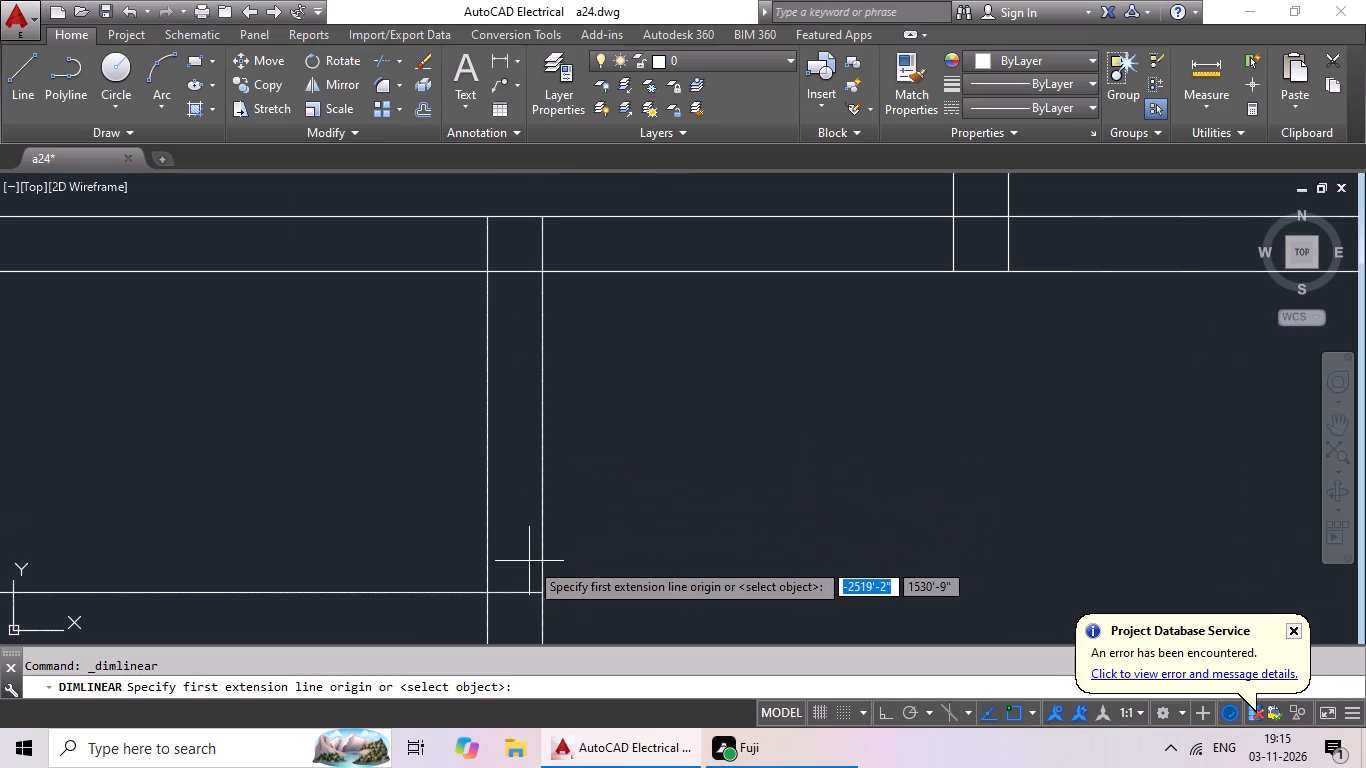
pyautogui.moveTo(519, 593); pyautogui.dragTo(522, 578)
pyautogui.moveTo(526, 272); pyautogui.dragTo(515, 273)
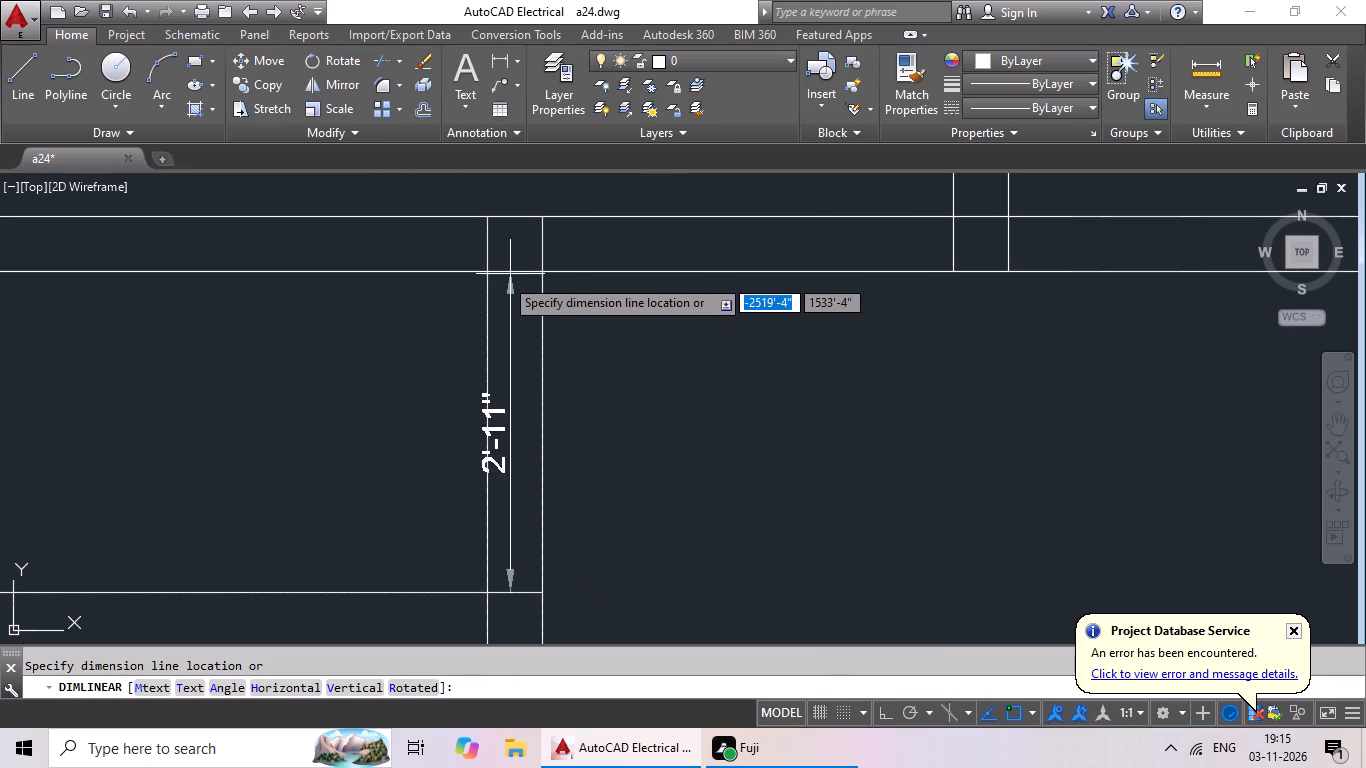
pyautogui.press('Escape')
pyautogui.scroll(-5, 531, 277)
pyautogui.press('Escape')
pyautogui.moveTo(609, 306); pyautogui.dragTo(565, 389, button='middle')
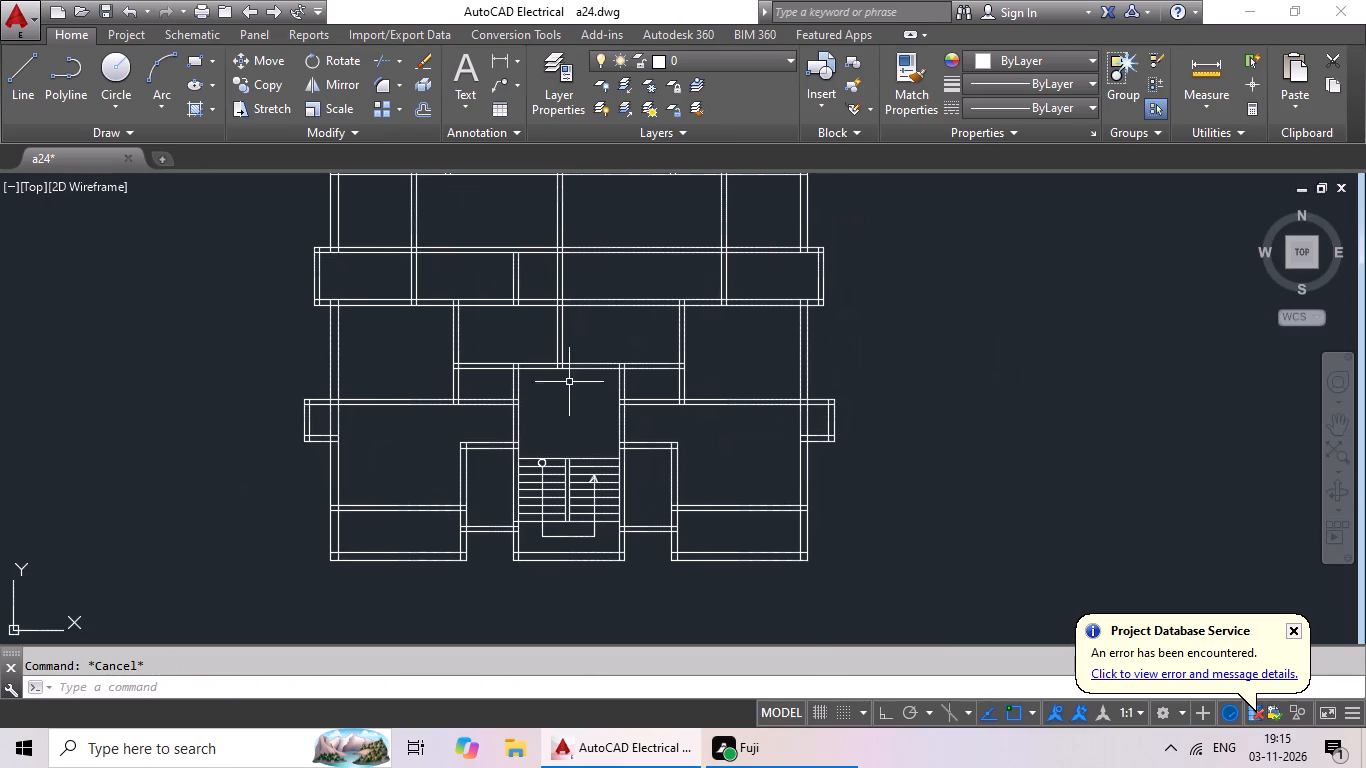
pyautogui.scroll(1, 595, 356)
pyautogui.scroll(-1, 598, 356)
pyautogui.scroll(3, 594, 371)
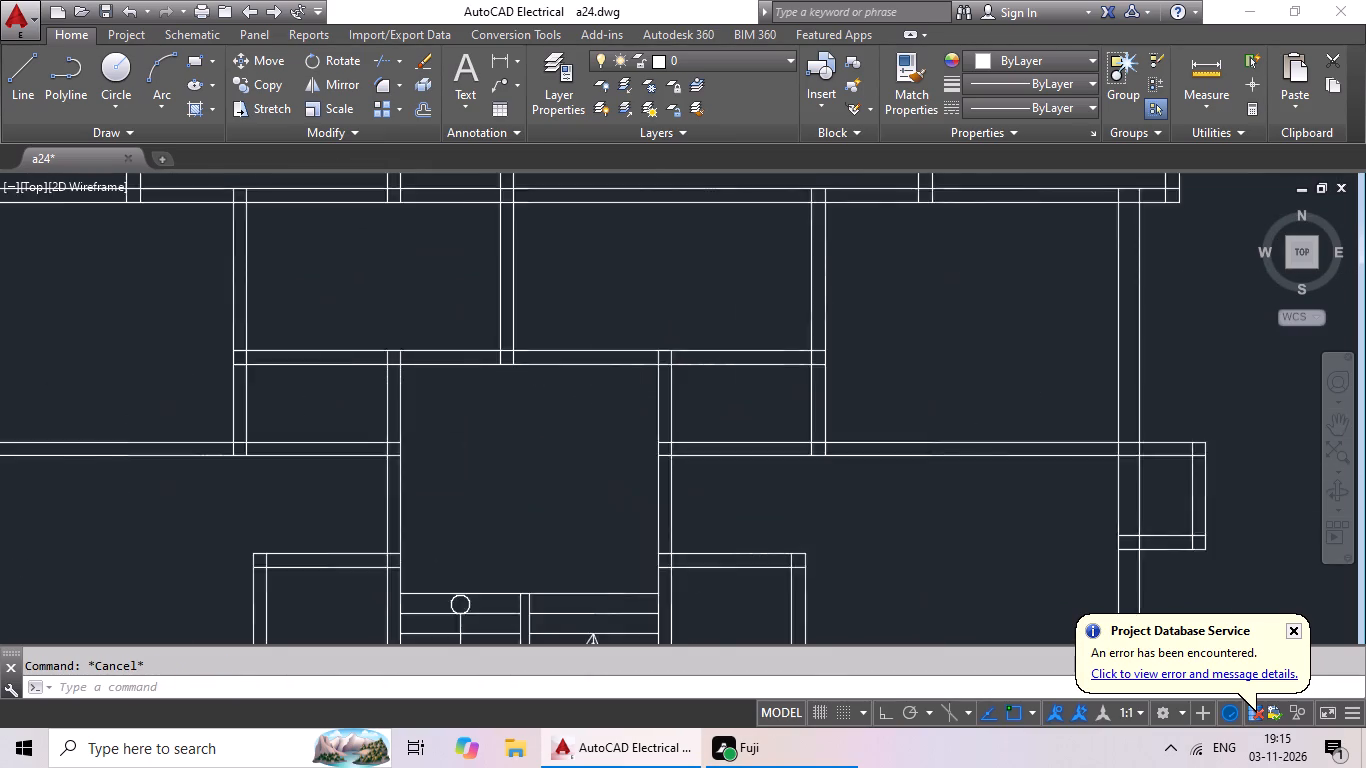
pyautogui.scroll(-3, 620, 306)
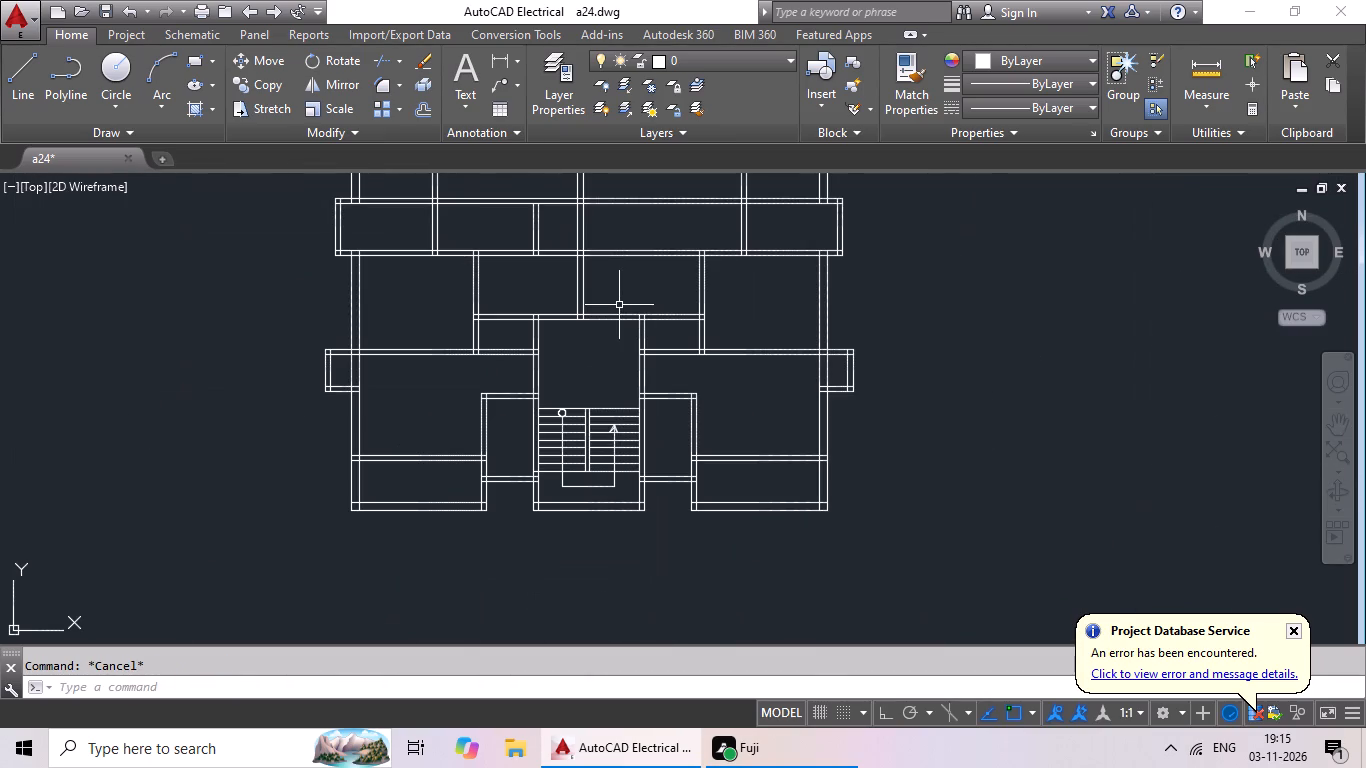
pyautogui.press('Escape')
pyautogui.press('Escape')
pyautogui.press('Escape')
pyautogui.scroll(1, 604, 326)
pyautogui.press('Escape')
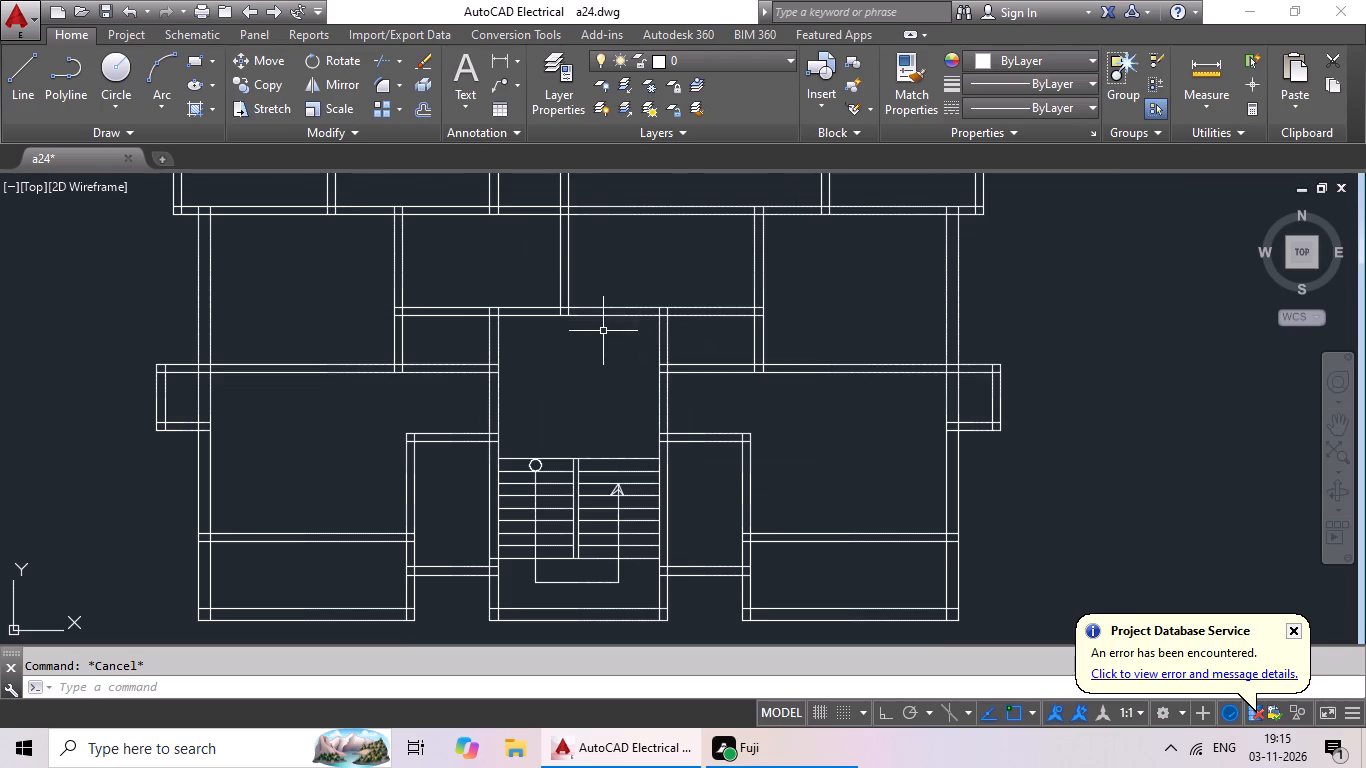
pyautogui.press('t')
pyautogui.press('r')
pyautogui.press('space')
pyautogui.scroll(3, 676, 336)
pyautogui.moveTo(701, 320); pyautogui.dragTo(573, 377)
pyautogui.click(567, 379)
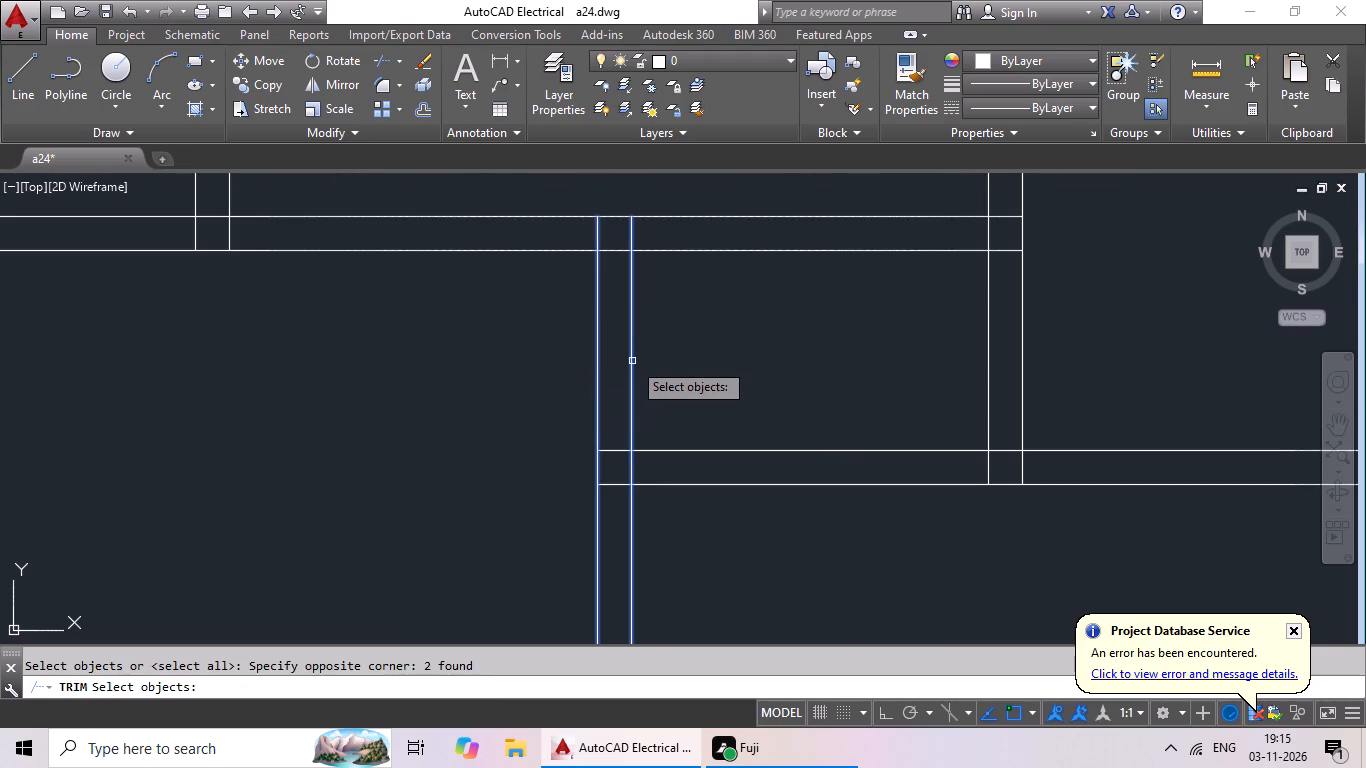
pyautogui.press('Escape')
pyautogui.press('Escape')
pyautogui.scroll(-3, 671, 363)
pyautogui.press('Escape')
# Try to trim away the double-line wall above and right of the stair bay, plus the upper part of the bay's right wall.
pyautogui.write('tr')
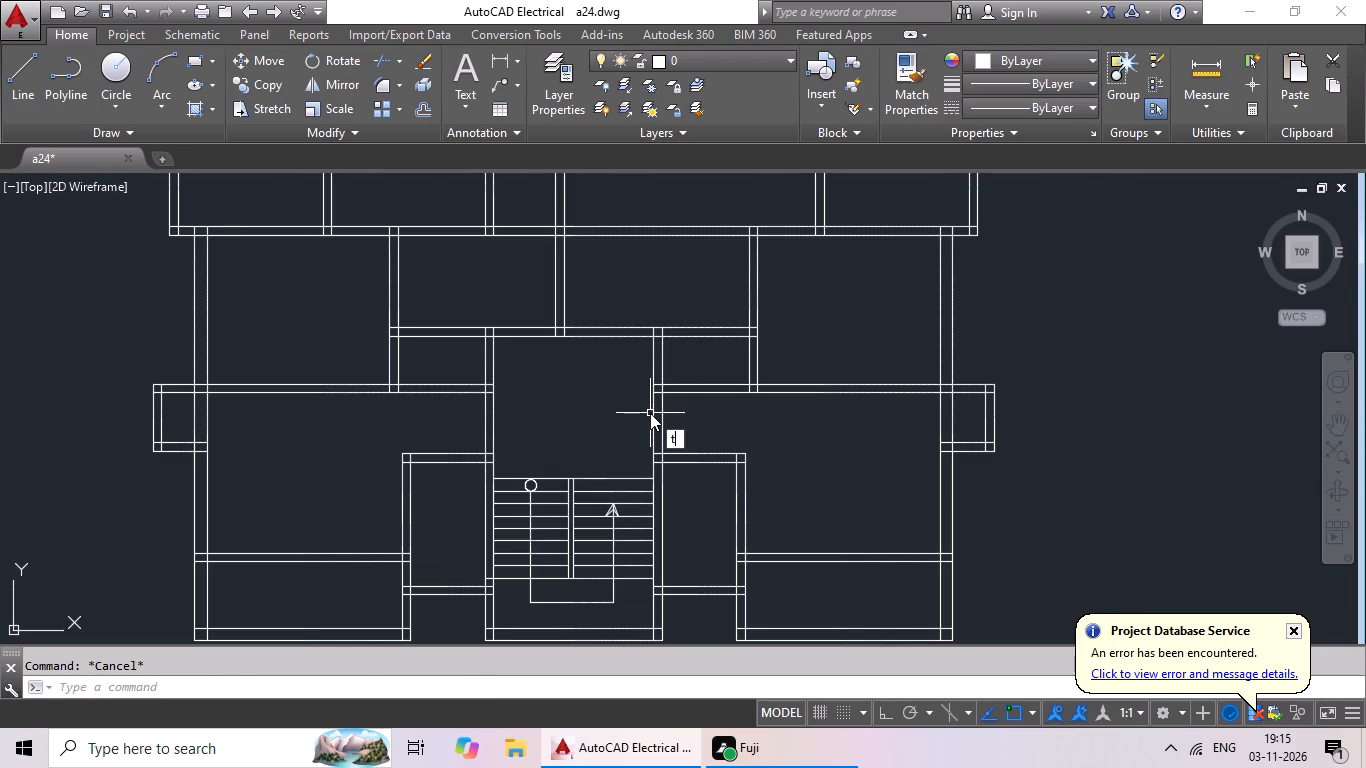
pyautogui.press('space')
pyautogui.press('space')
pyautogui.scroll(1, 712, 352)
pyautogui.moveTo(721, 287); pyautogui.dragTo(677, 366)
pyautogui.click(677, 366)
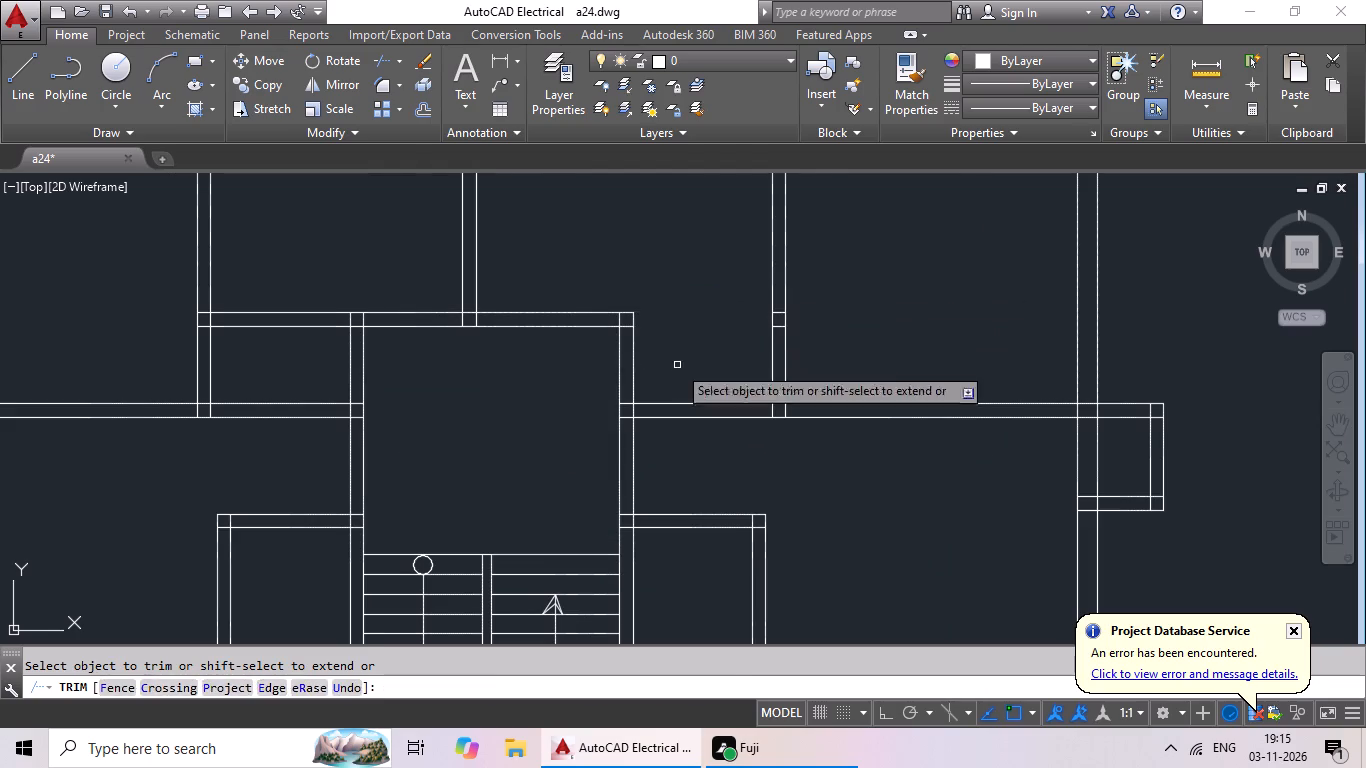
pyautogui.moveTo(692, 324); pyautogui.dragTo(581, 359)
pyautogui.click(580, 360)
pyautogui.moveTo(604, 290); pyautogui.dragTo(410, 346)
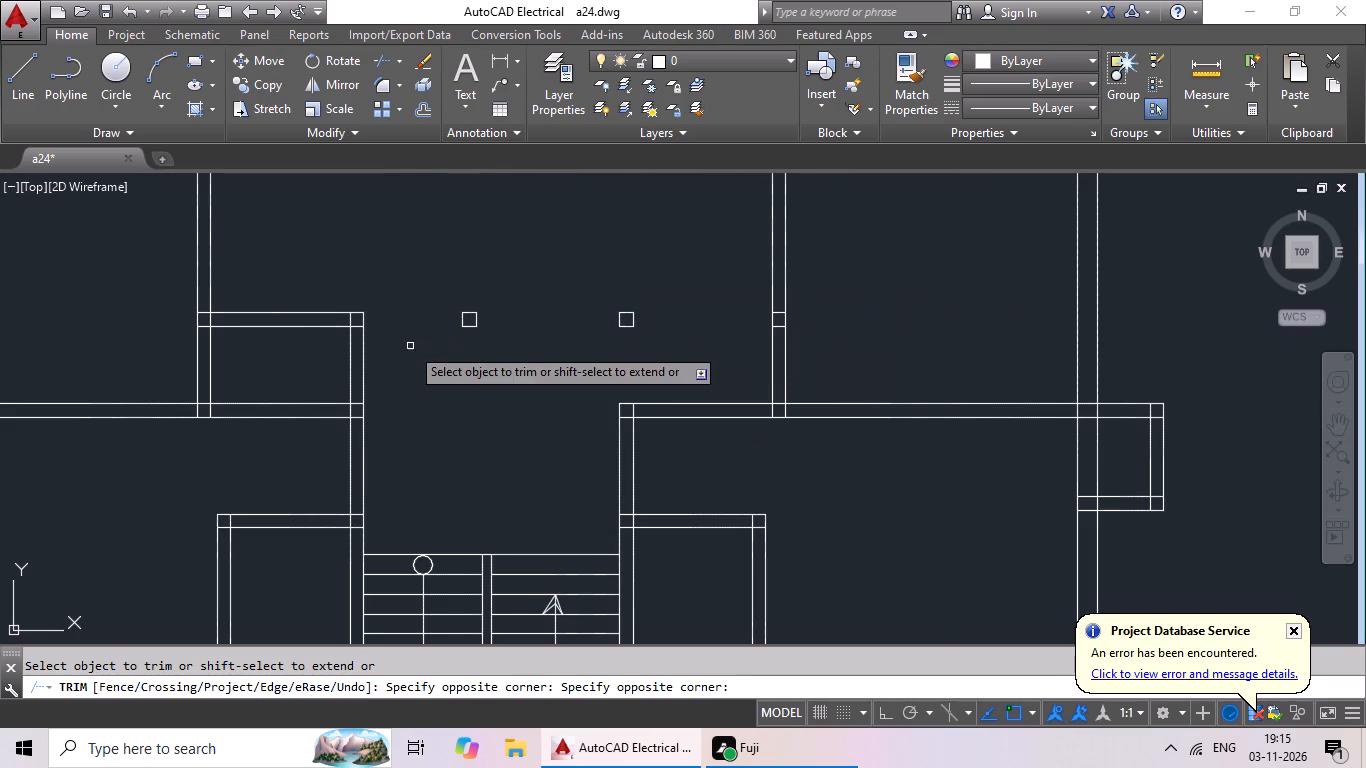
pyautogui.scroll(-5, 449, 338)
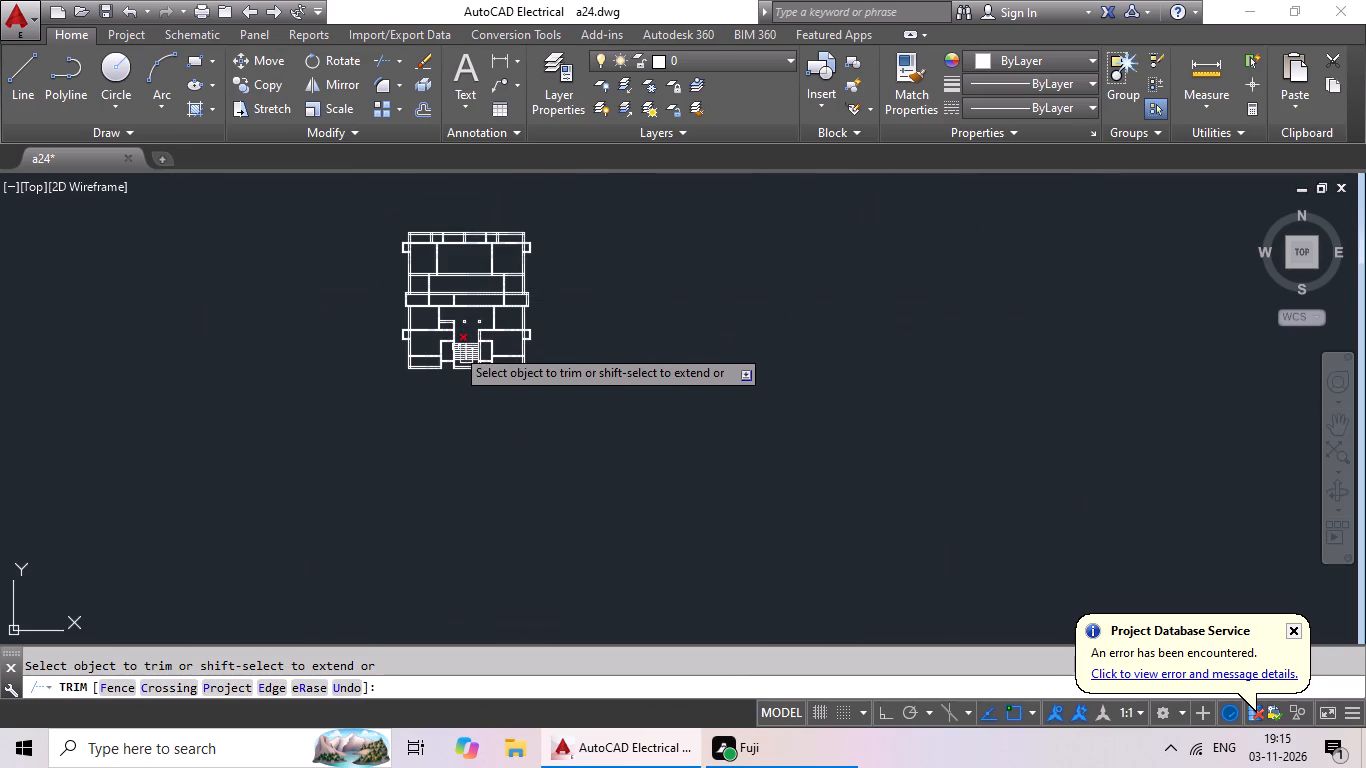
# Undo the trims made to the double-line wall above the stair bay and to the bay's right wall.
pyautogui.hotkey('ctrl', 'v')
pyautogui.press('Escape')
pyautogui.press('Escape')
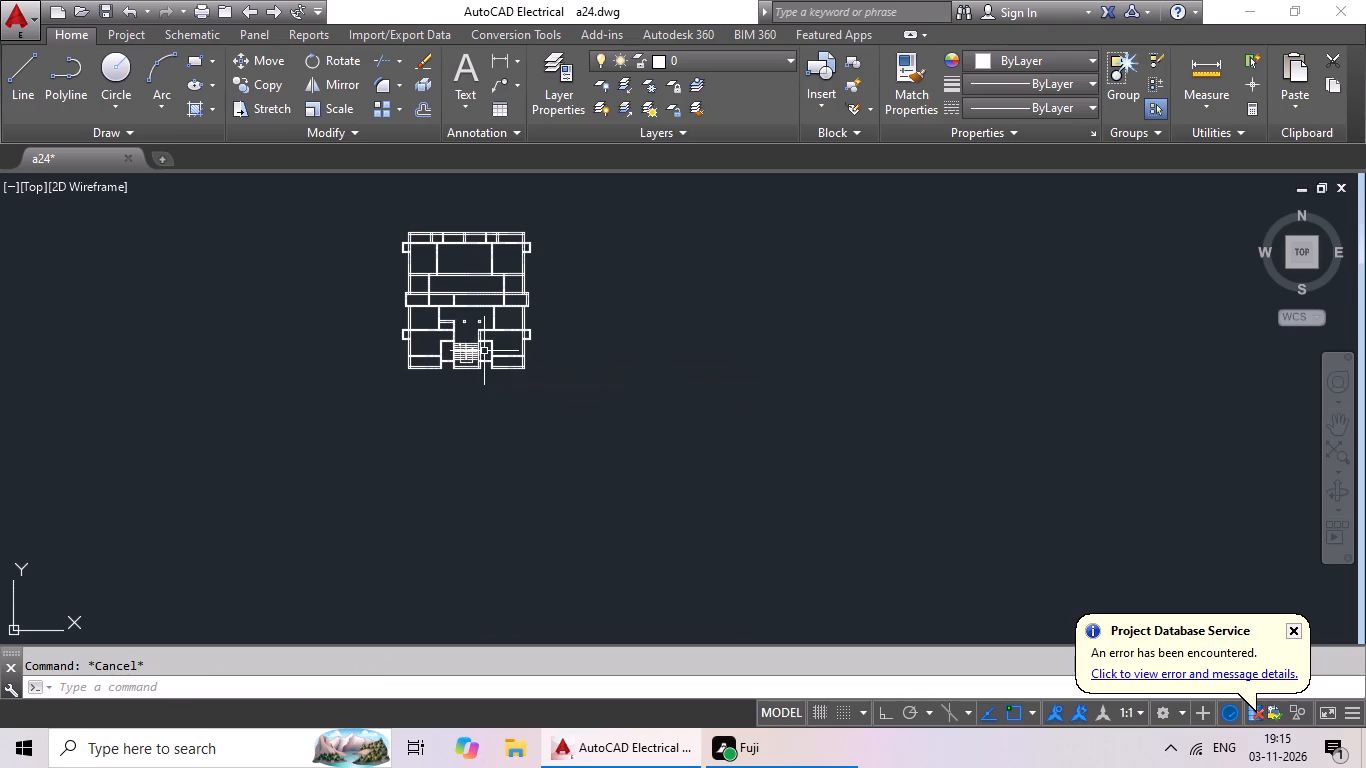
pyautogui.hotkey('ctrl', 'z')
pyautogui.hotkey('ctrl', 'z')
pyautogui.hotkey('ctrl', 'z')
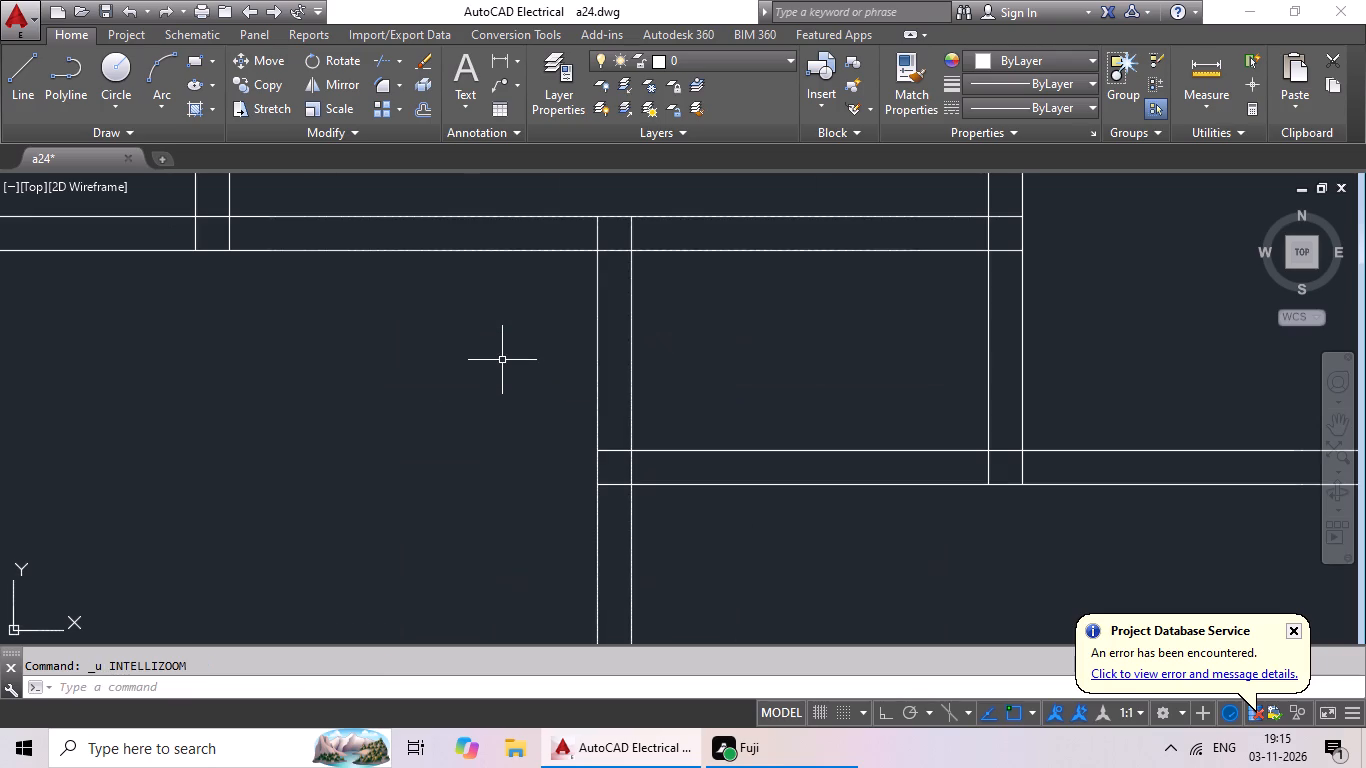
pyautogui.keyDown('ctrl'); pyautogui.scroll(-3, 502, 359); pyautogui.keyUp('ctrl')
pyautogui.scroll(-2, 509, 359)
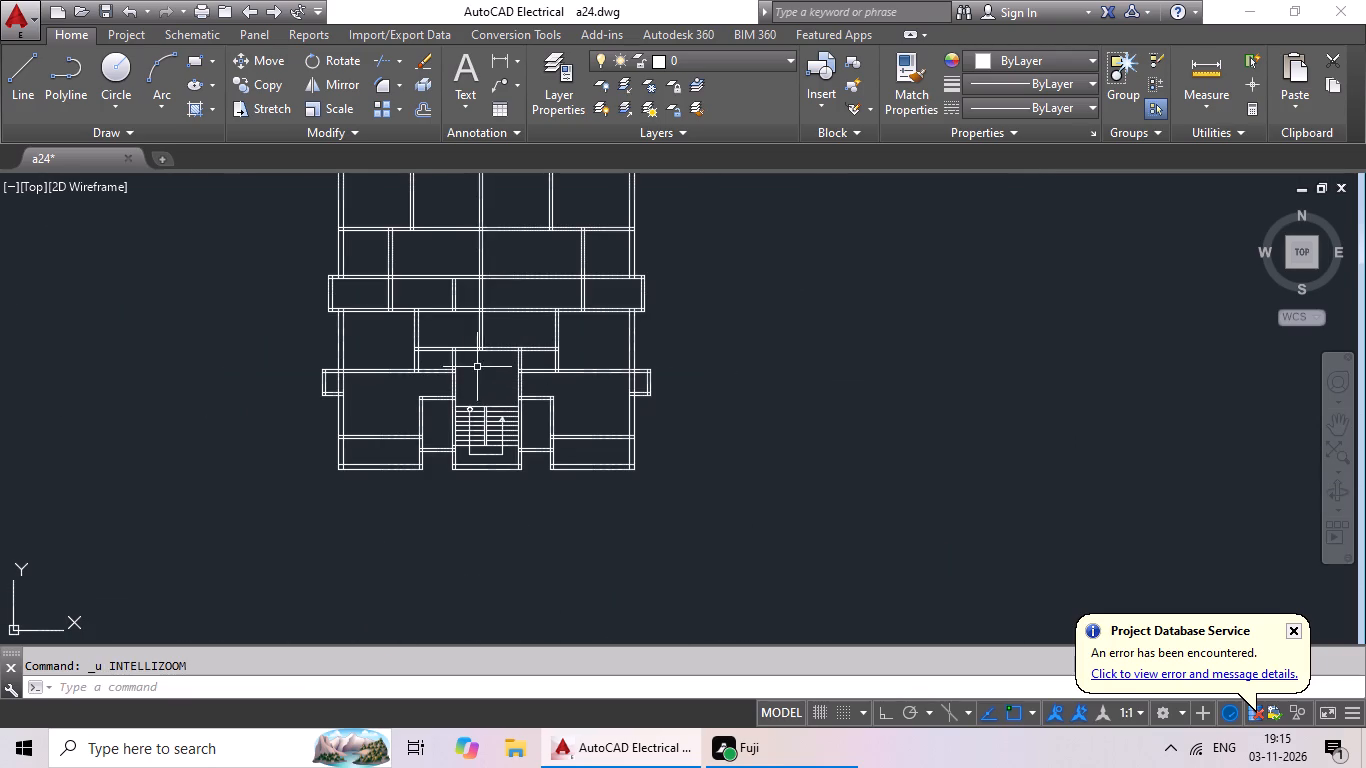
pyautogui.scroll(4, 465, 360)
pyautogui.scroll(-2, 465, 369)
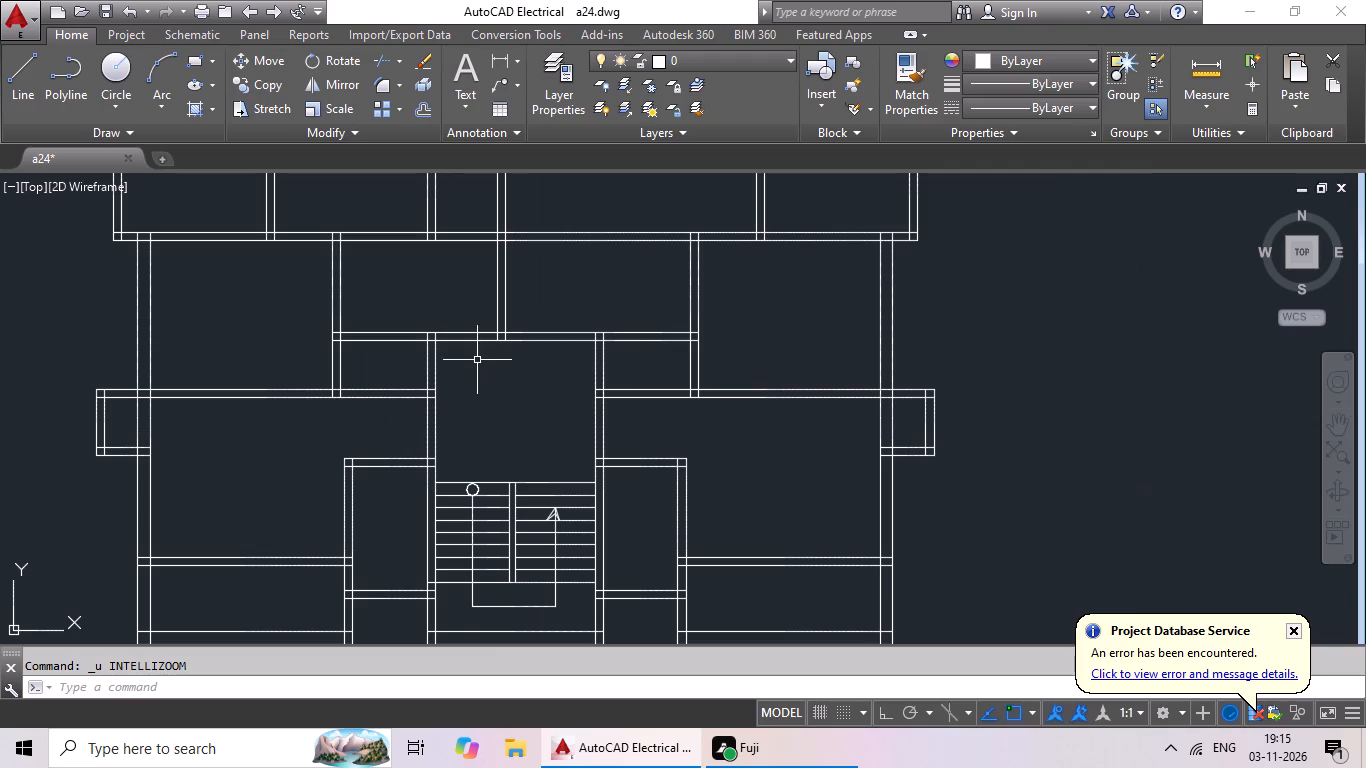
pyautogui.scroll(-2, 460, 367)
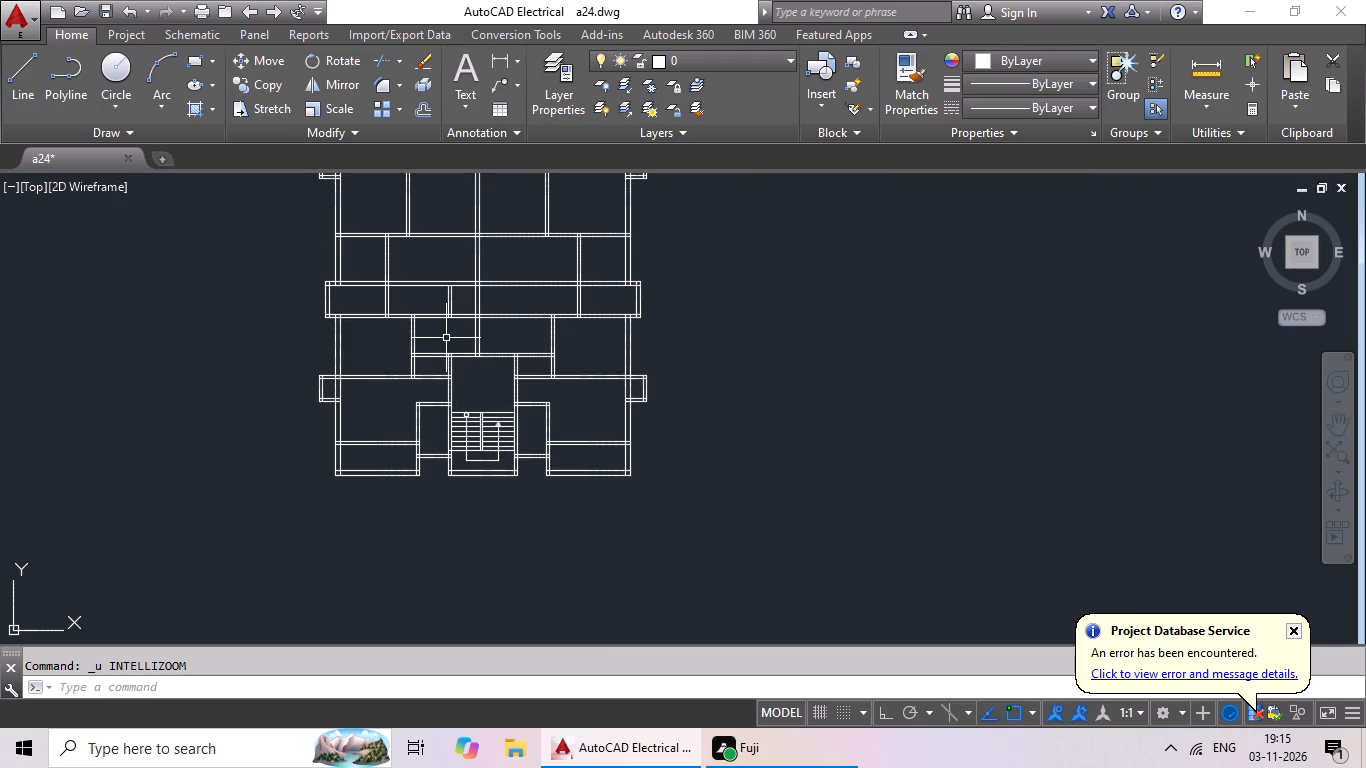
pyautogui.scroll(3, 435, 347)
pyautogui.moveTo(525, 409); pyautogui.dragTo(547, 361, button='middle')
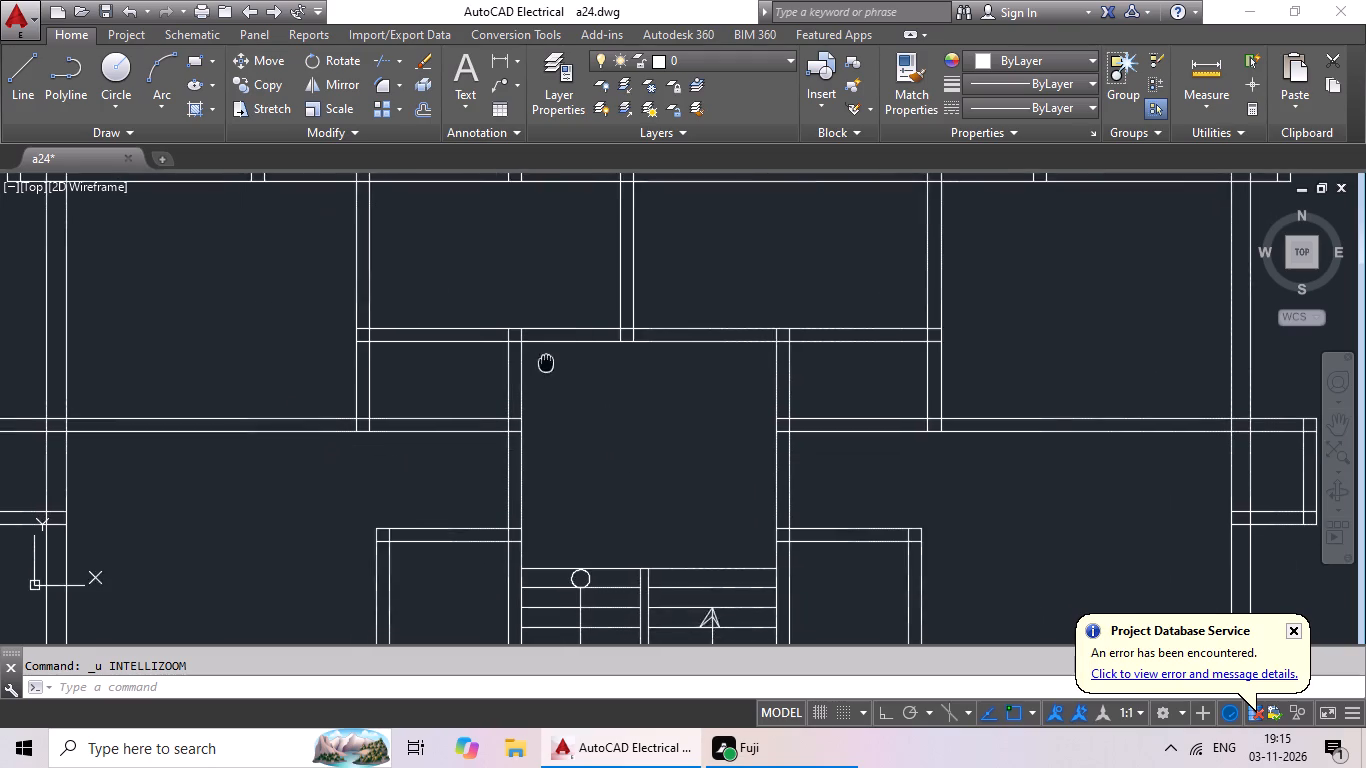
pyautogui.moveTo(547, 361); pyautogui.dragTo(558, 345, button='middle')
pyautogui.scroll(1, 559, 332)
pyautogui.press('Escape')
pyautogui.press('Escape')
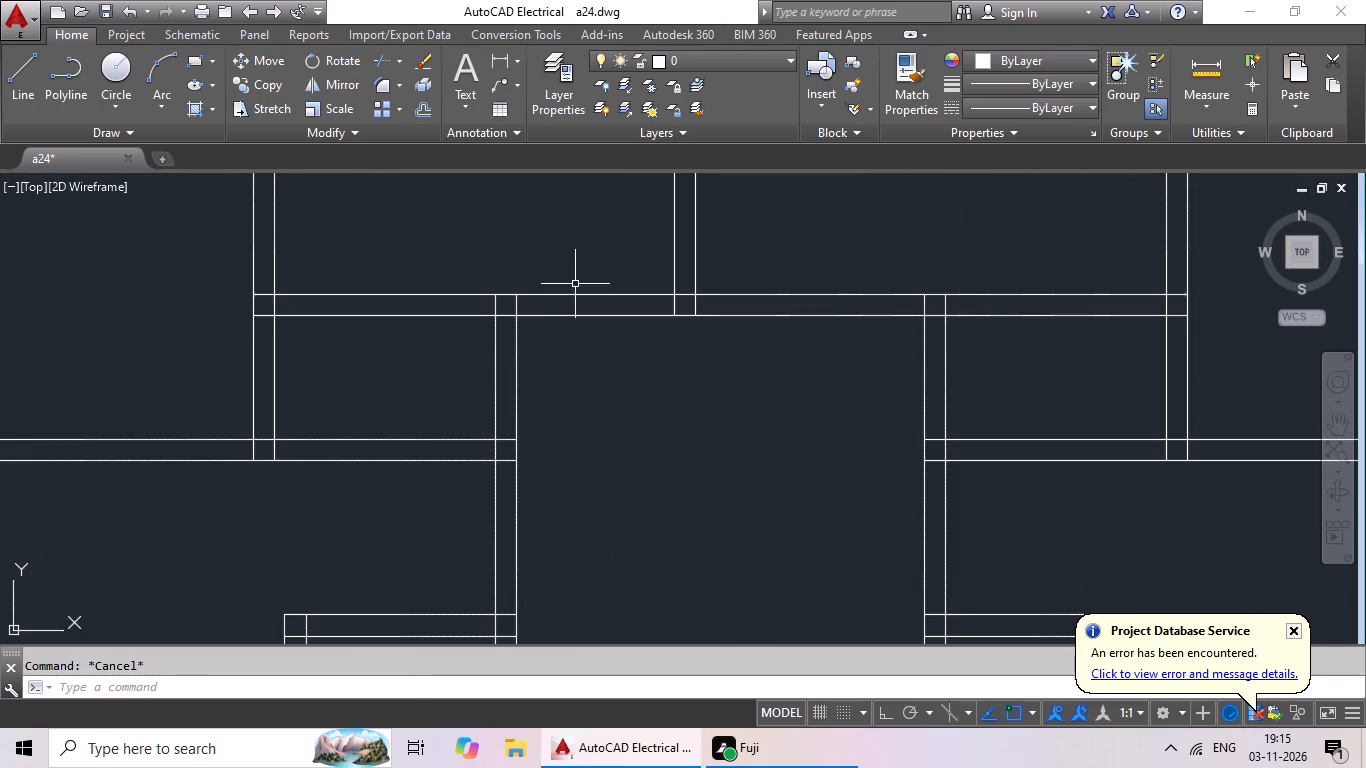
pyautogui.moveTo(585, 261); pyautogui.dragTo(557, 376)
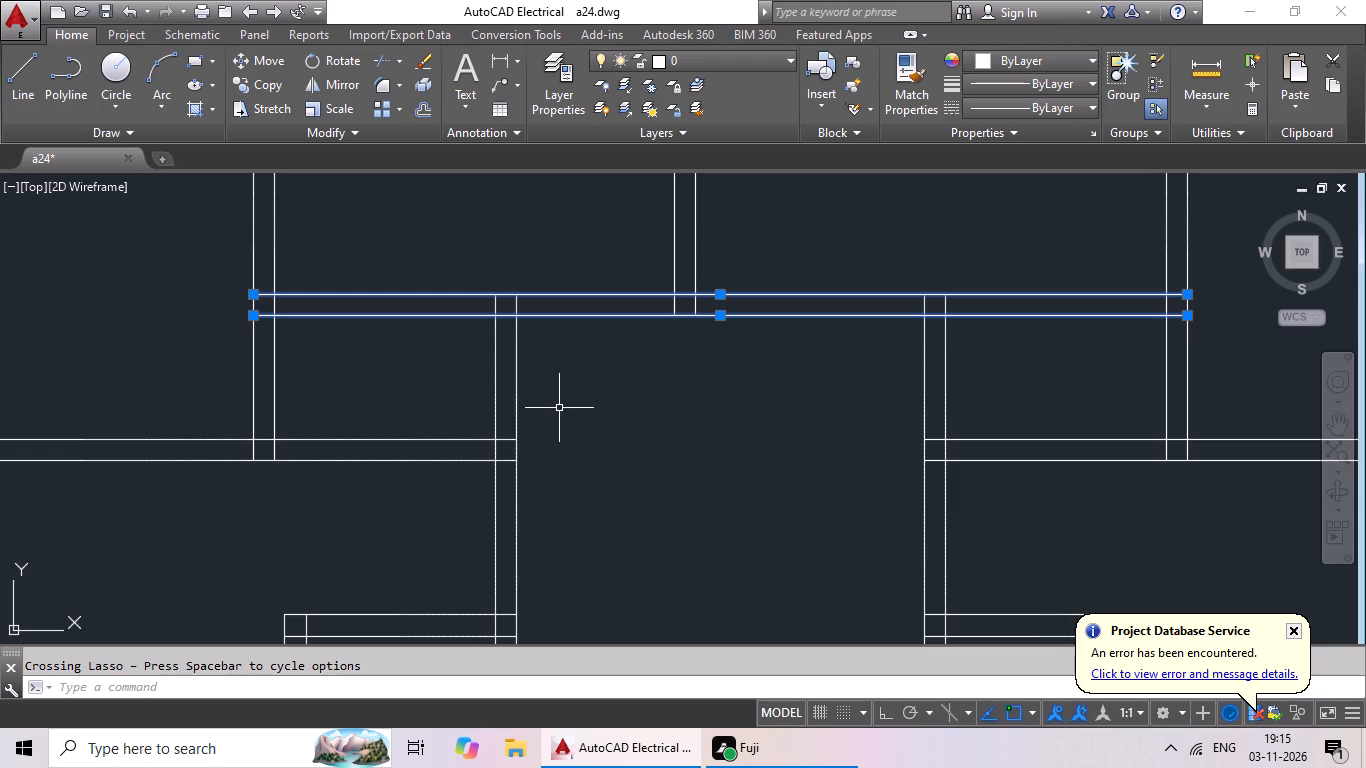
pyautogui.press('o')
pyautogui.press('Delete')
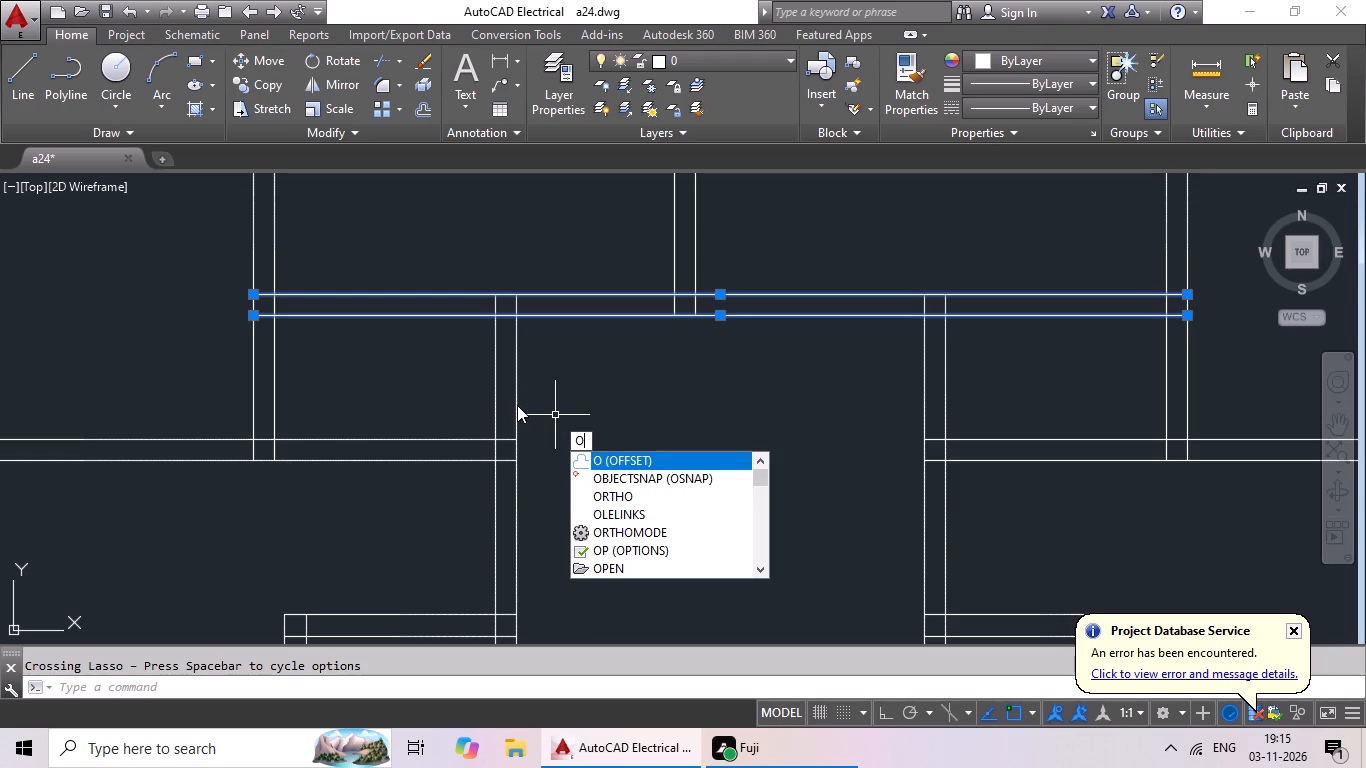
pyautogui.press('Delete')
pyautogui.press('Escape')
# Erase both lines of the horizontal double-line wall directly above the stair bay.
pyautogui.moveTo(581, 273); pyautogui.dragTo(573, 319)
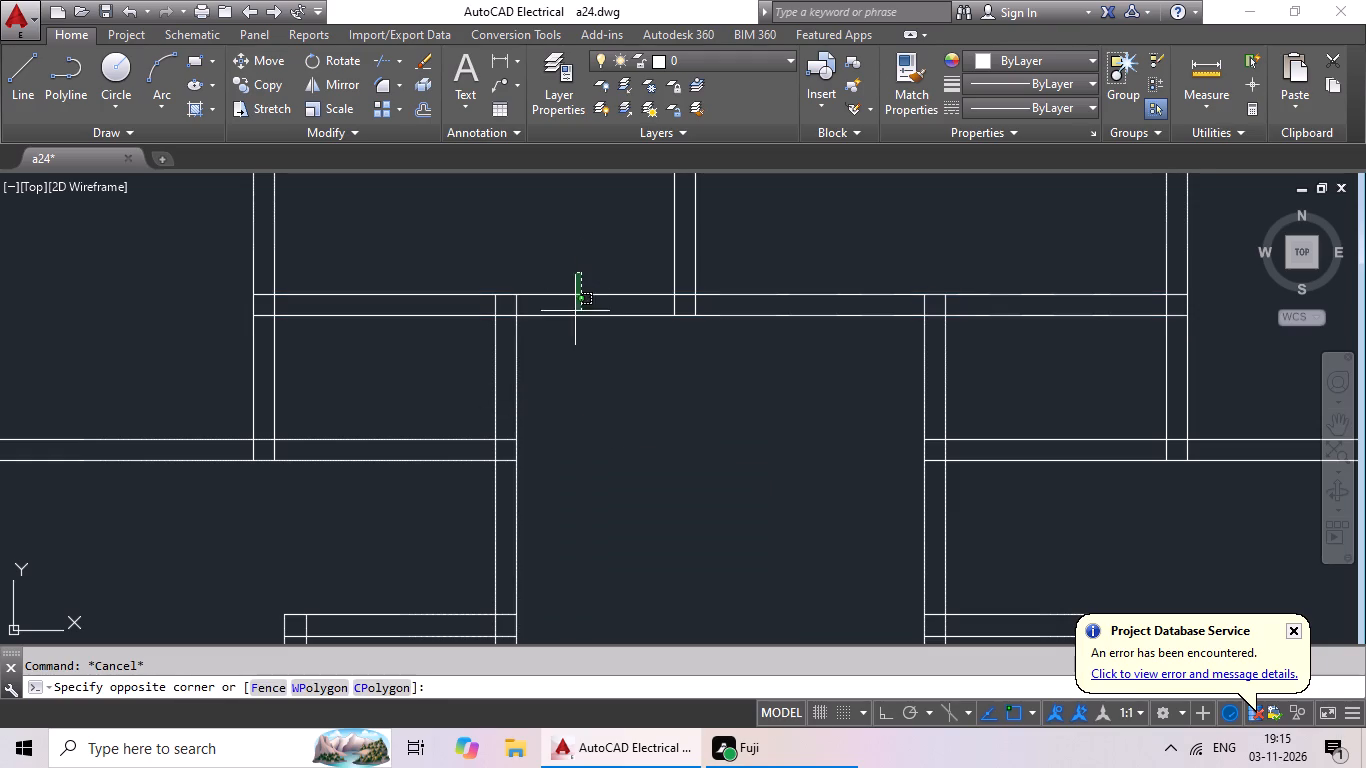
pyautogui.moveTo(573, 319); pyautogui.dragTo(555, 414)
pyautogui.click(555, 412)
pyautogui.press('Delete')
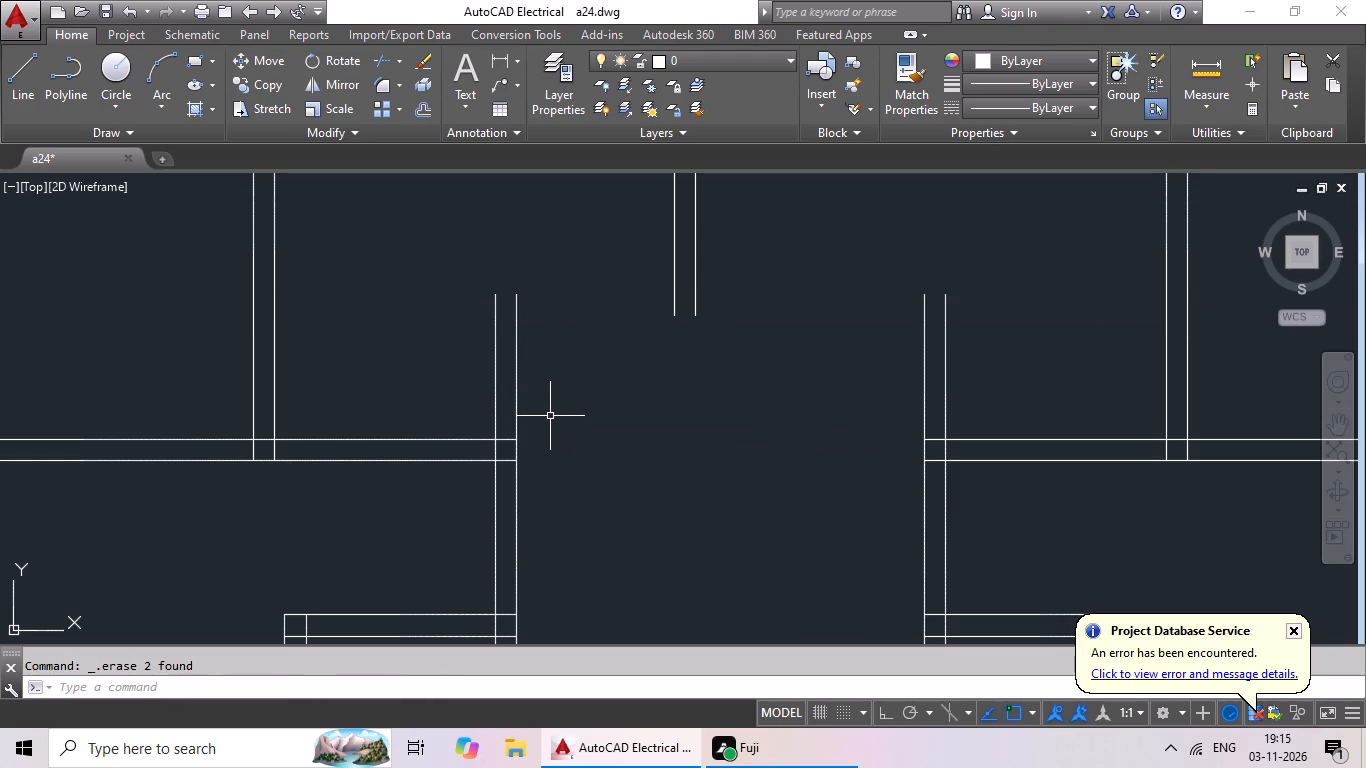
# Extend both lines of the stair bay's left and right walls up to the long horizontal double-line wall above.
pyautogui.scroll(-2, 542, 409)
pyautogui.moveTo(559, 396); pyautogui.dragTo(501, 433, button='middle')
pyautogui.press('Escape')
pyautogui.press('Escape')
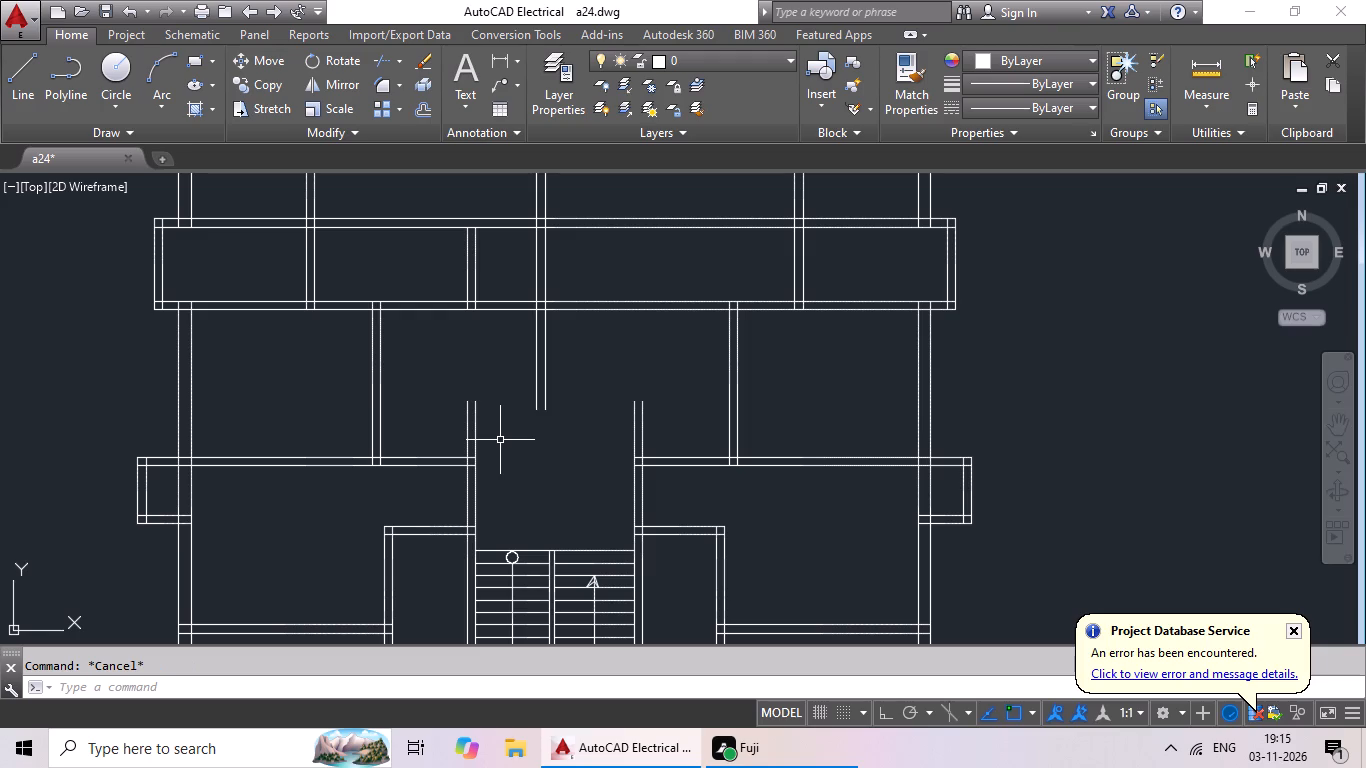
pyautogui.press('e')
pyautogui.write('x')
pyautogui.press('space')
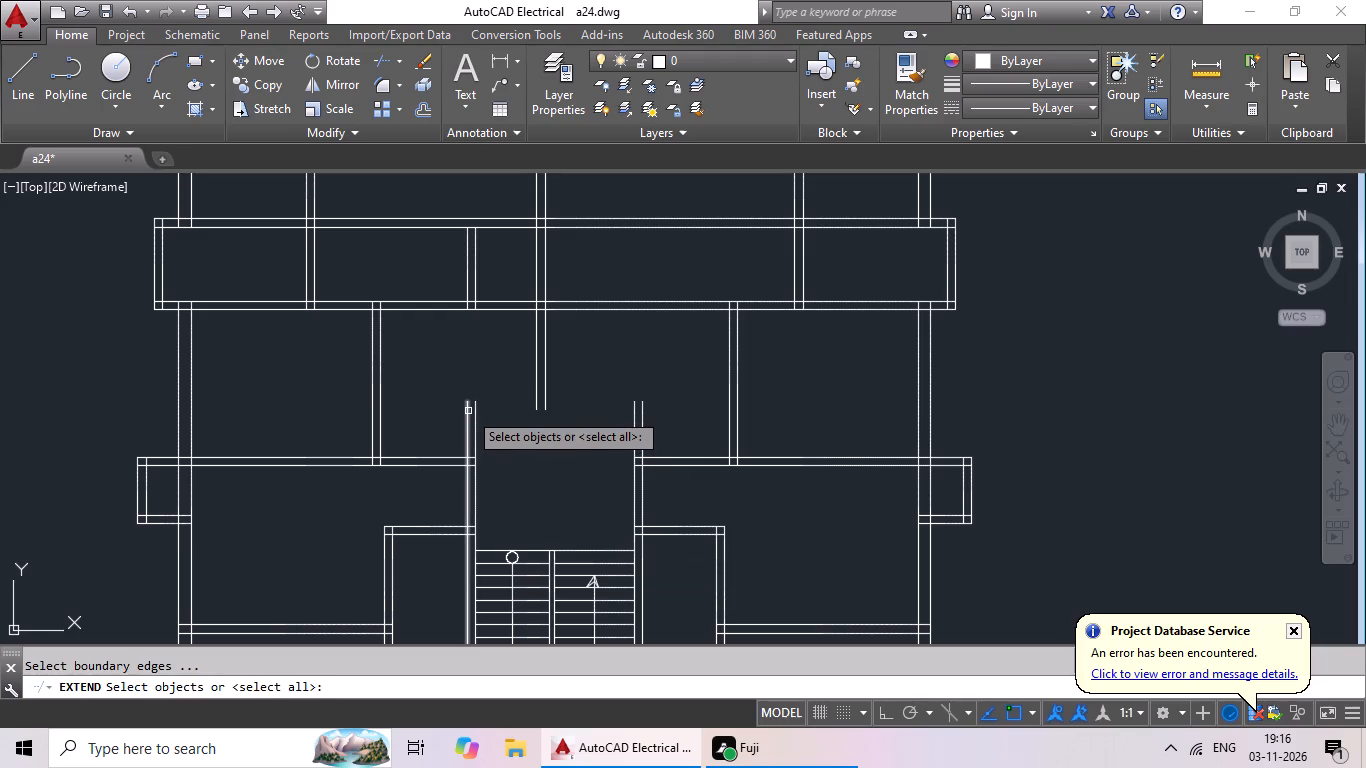
pyautogui.press('space')
pyautogui.click(468, 412)
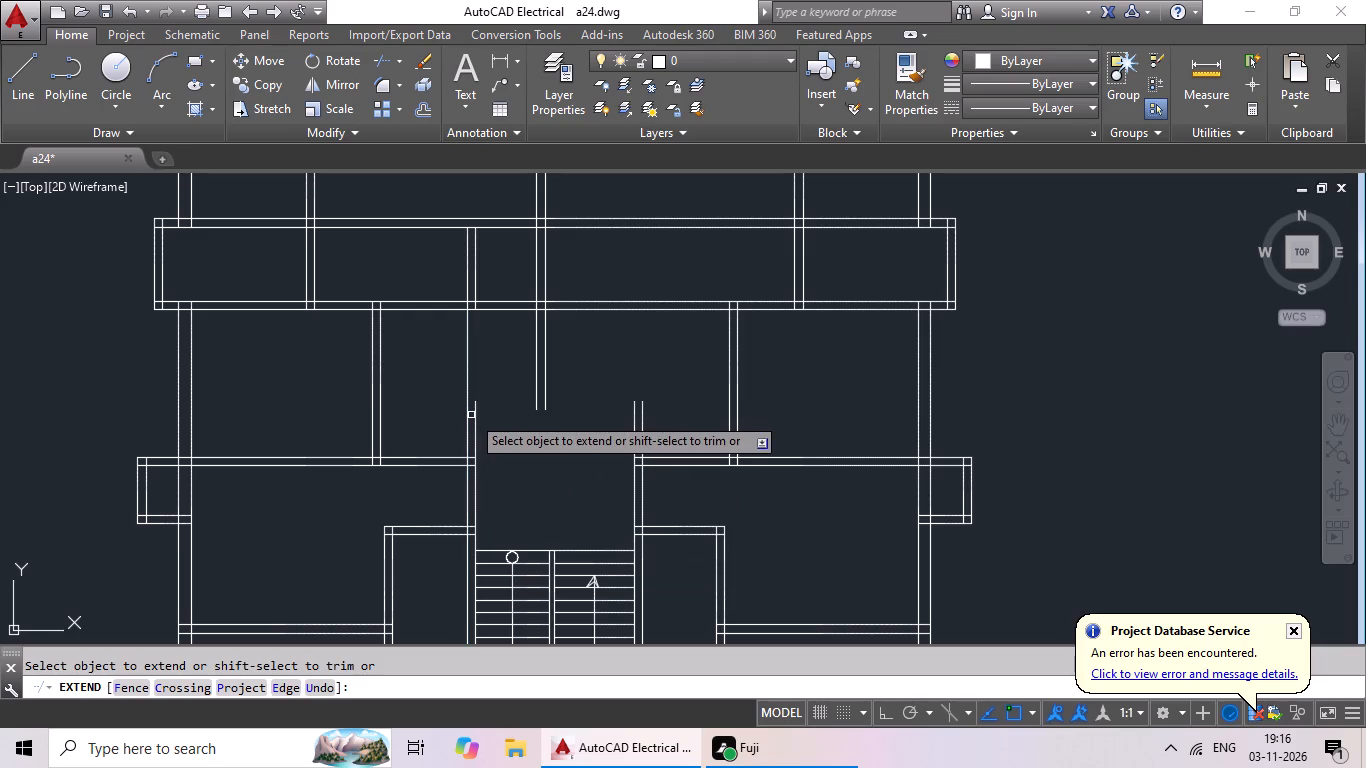
pyautogui.click(472, 421)
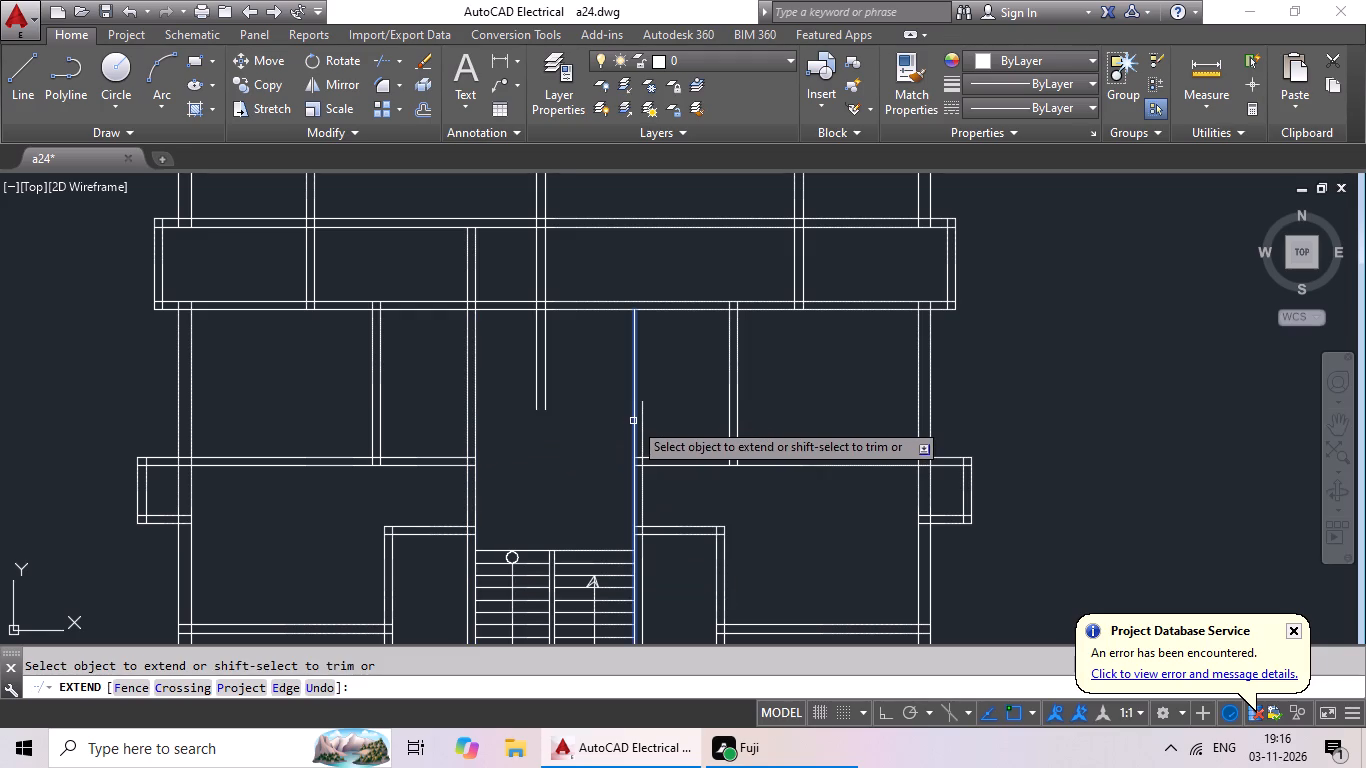
pyautogui.click(633, 421)
pyautogui.click(636, 412)
pyautogui.click(644, 436)
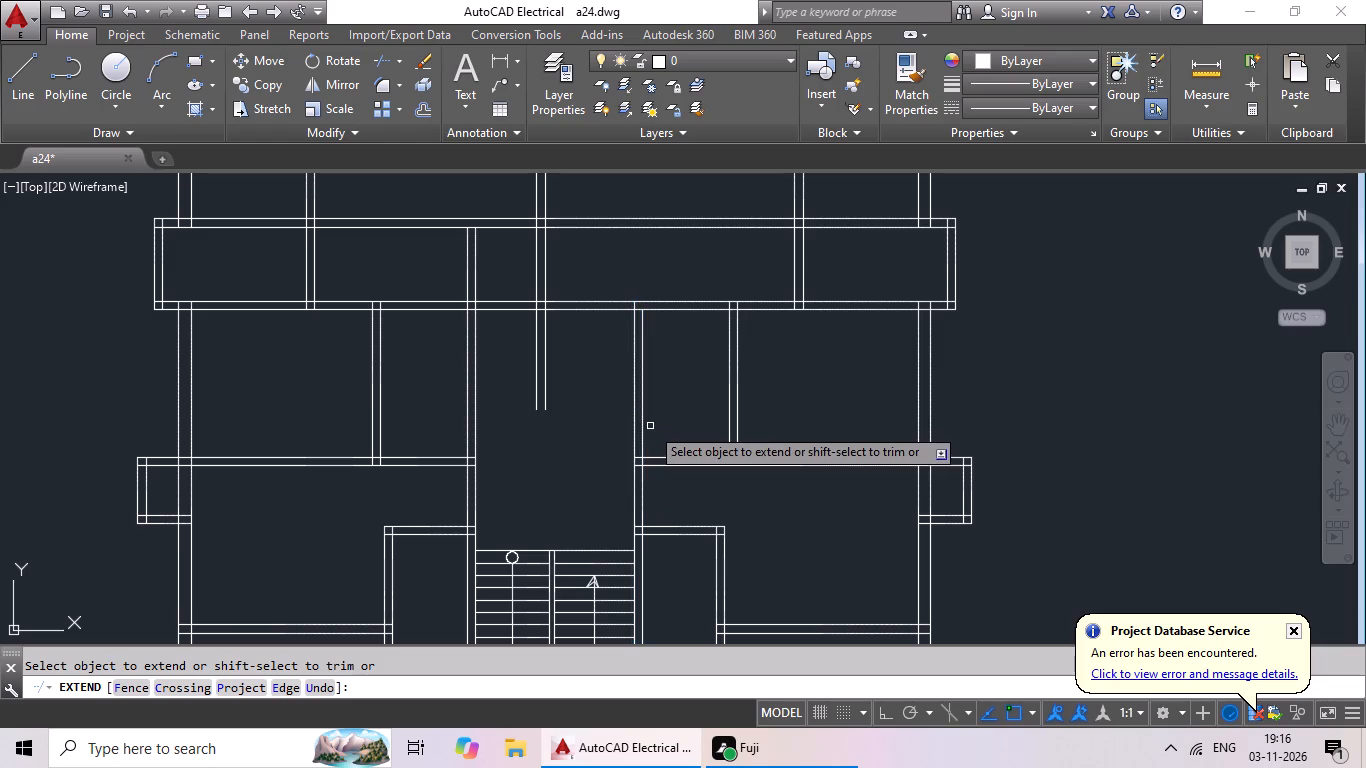
pyautogui.press('Escape')
pyautogui.press('Escape')
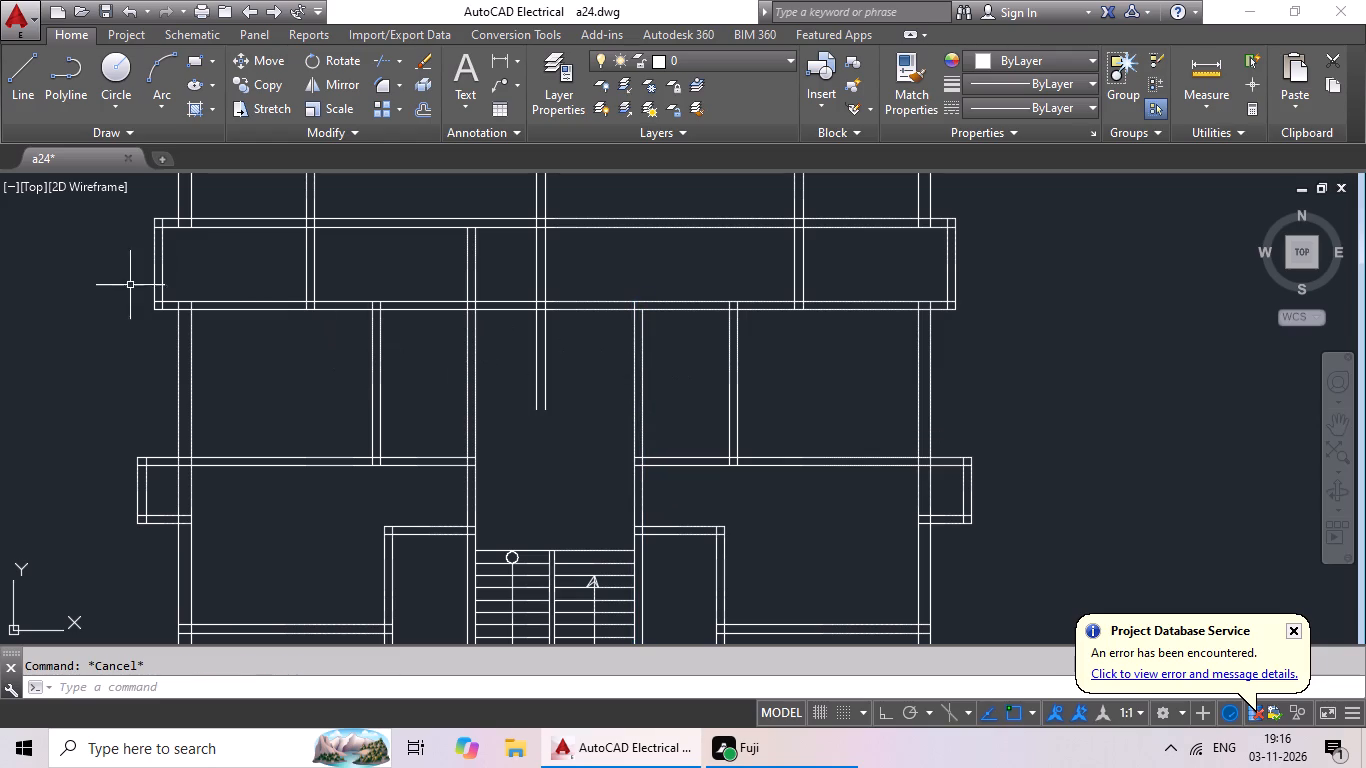
# Draw a horizontal line from the midpoint of the short wall left of the stair bay to the matching wall on its right.
pyautogui.click(28, 89)
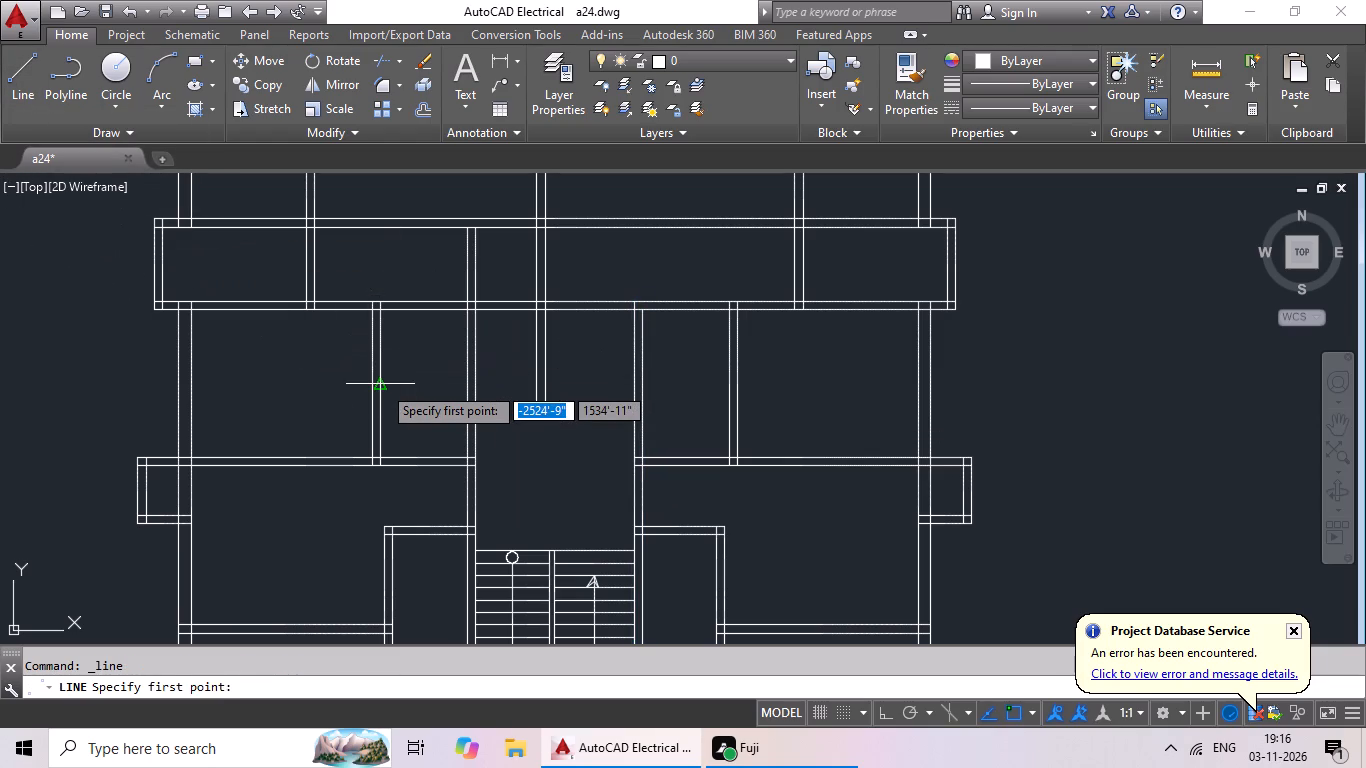
pyautogui.click(383, 385)
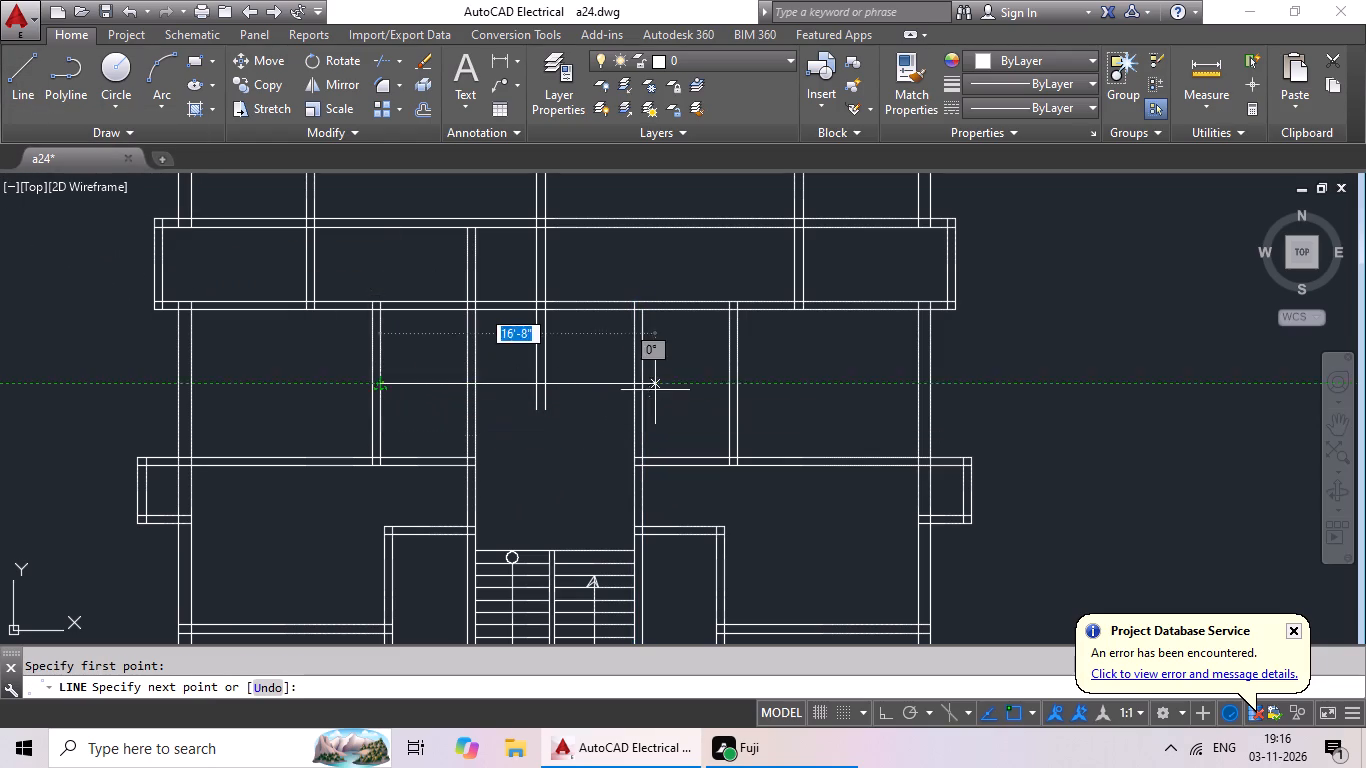
pyautogui.click(731, 387)
pyautogui.press('Escape')
pyautogui.press('Escape')
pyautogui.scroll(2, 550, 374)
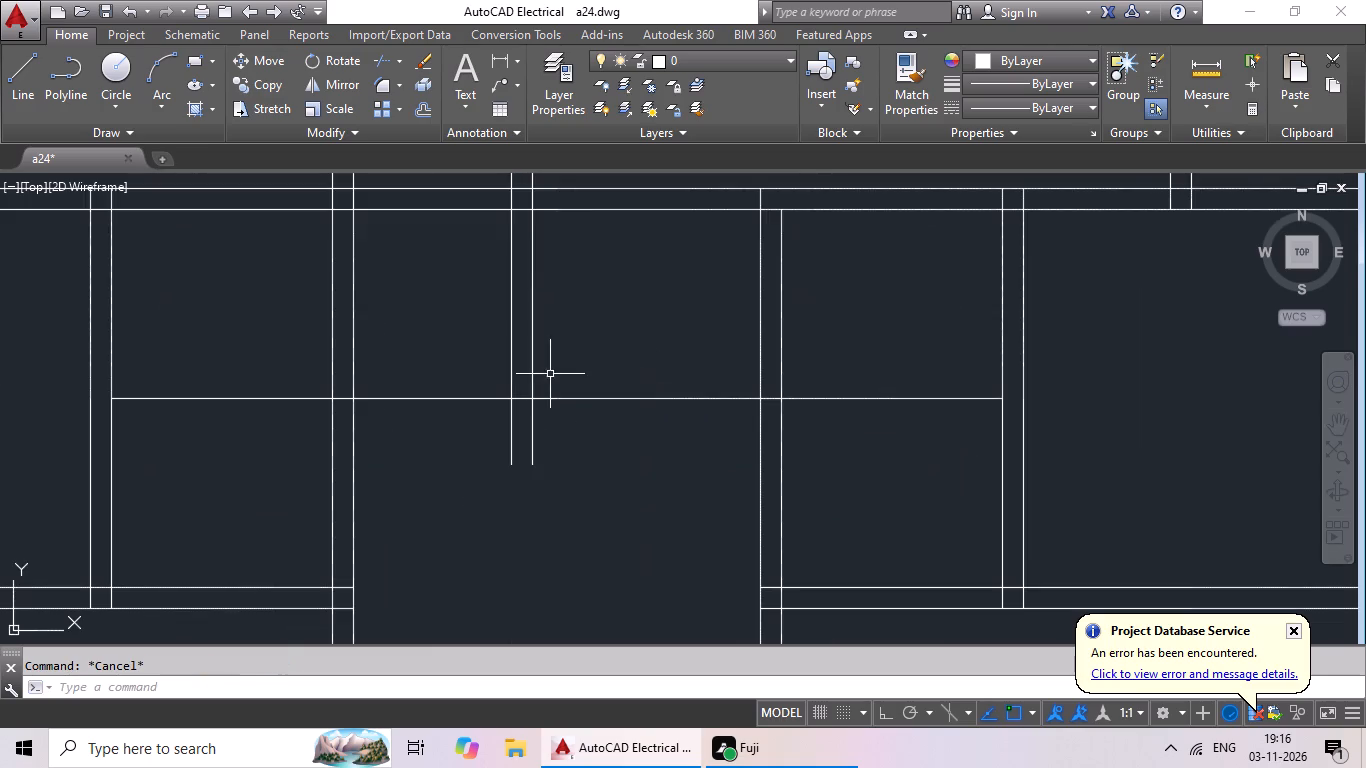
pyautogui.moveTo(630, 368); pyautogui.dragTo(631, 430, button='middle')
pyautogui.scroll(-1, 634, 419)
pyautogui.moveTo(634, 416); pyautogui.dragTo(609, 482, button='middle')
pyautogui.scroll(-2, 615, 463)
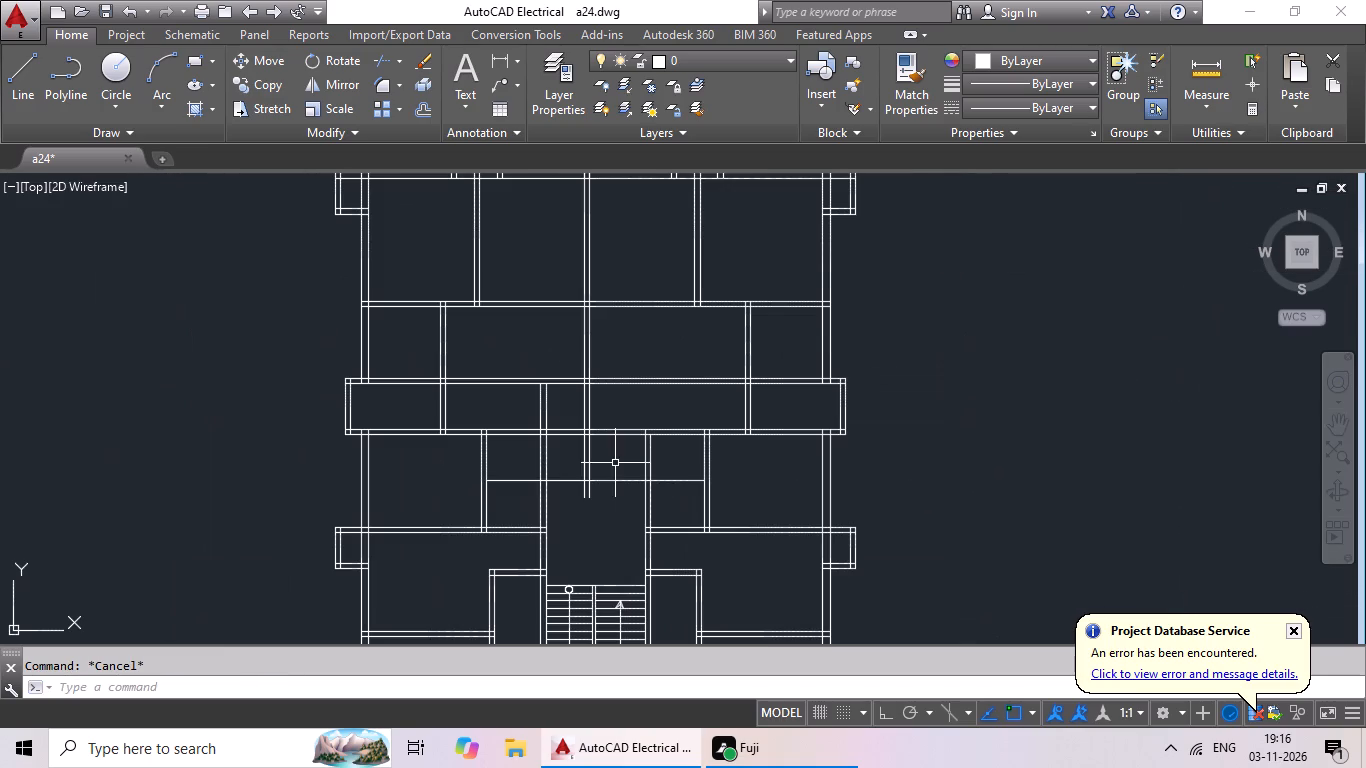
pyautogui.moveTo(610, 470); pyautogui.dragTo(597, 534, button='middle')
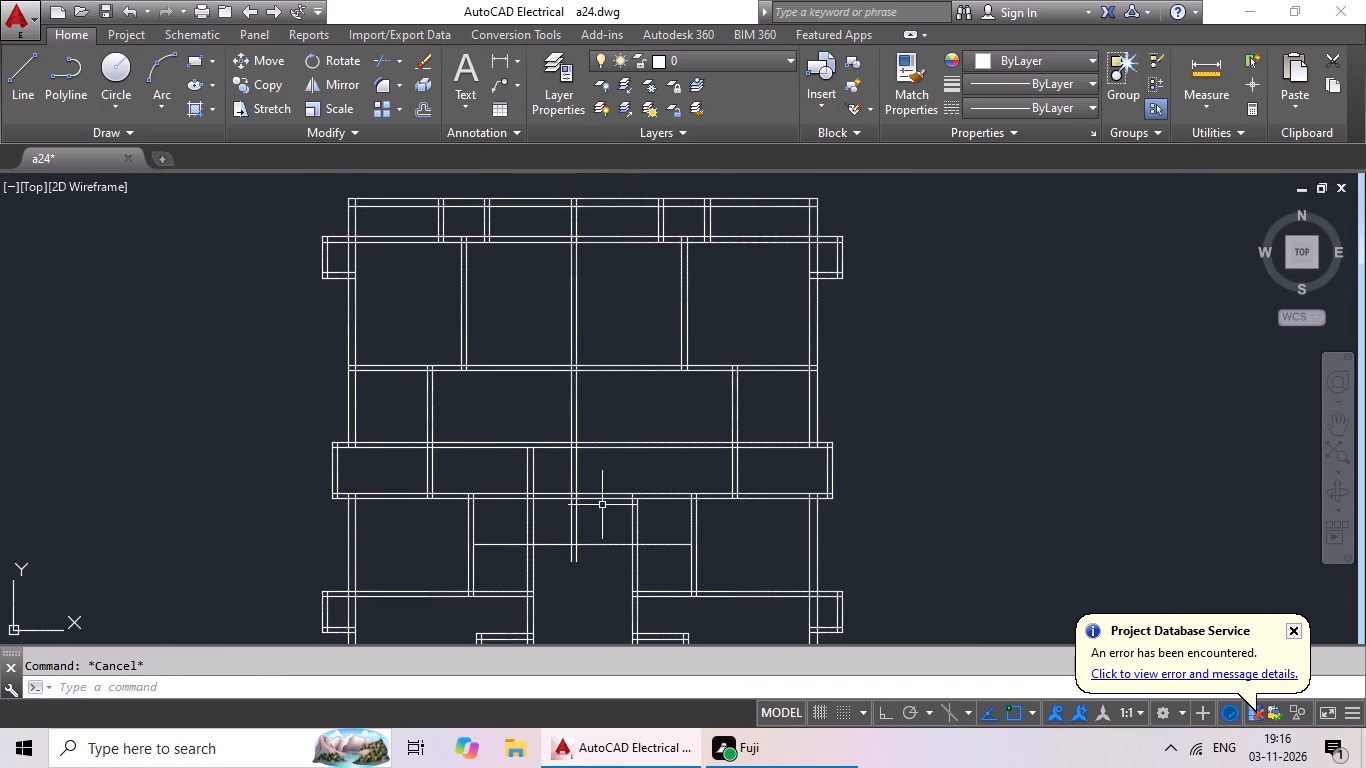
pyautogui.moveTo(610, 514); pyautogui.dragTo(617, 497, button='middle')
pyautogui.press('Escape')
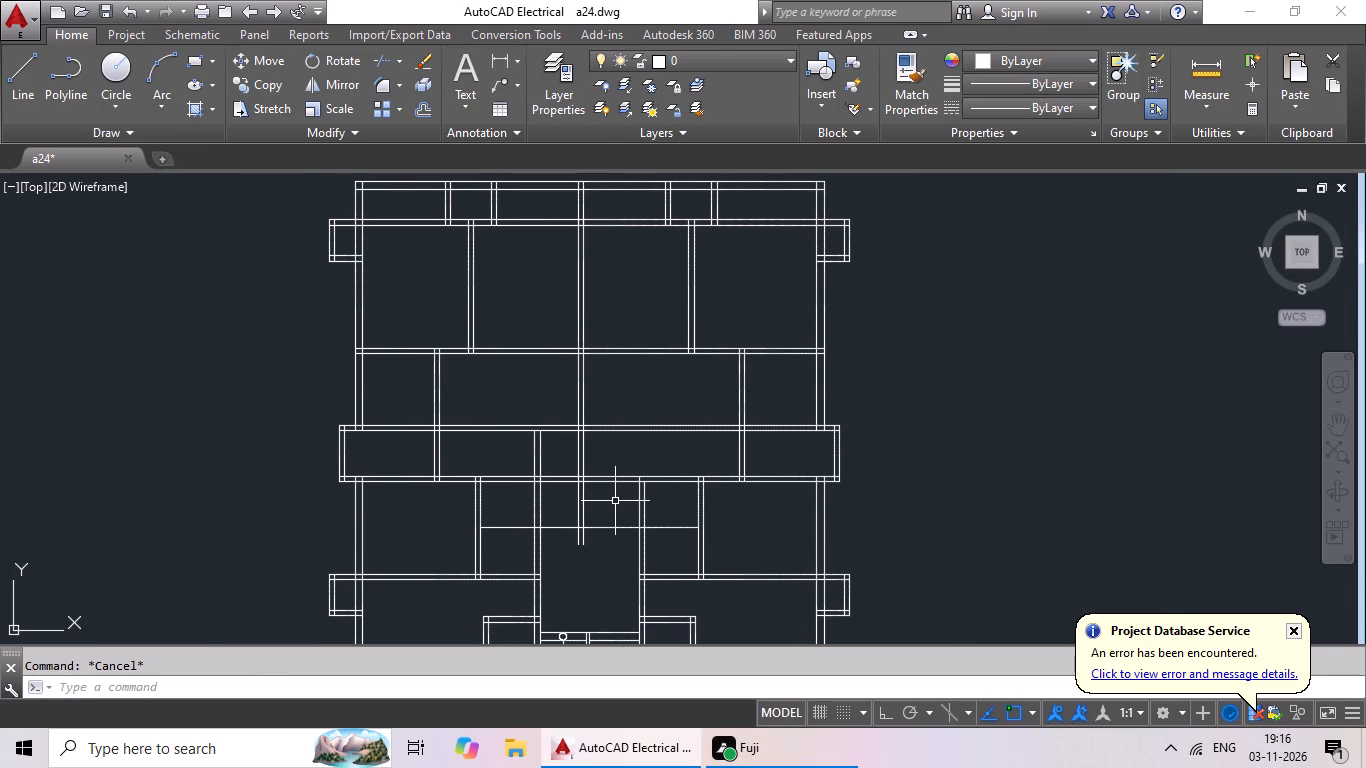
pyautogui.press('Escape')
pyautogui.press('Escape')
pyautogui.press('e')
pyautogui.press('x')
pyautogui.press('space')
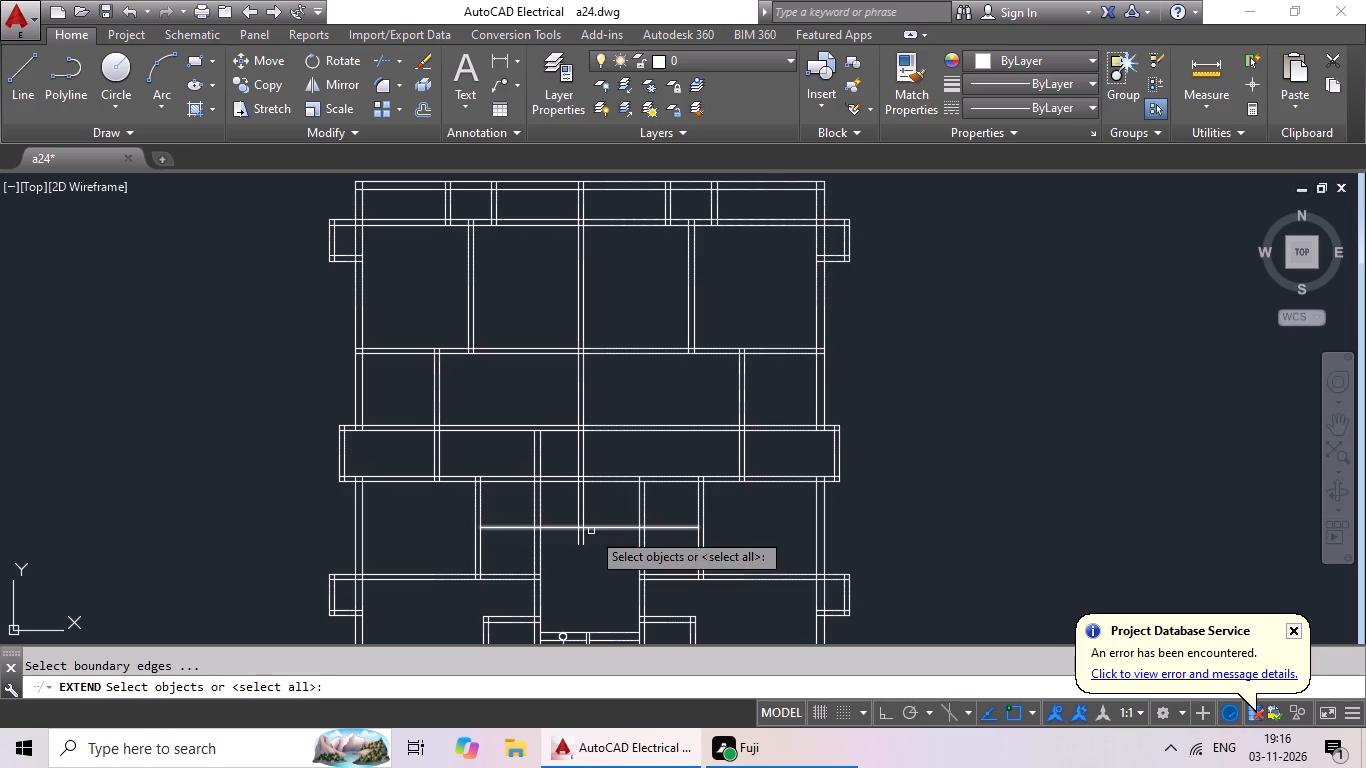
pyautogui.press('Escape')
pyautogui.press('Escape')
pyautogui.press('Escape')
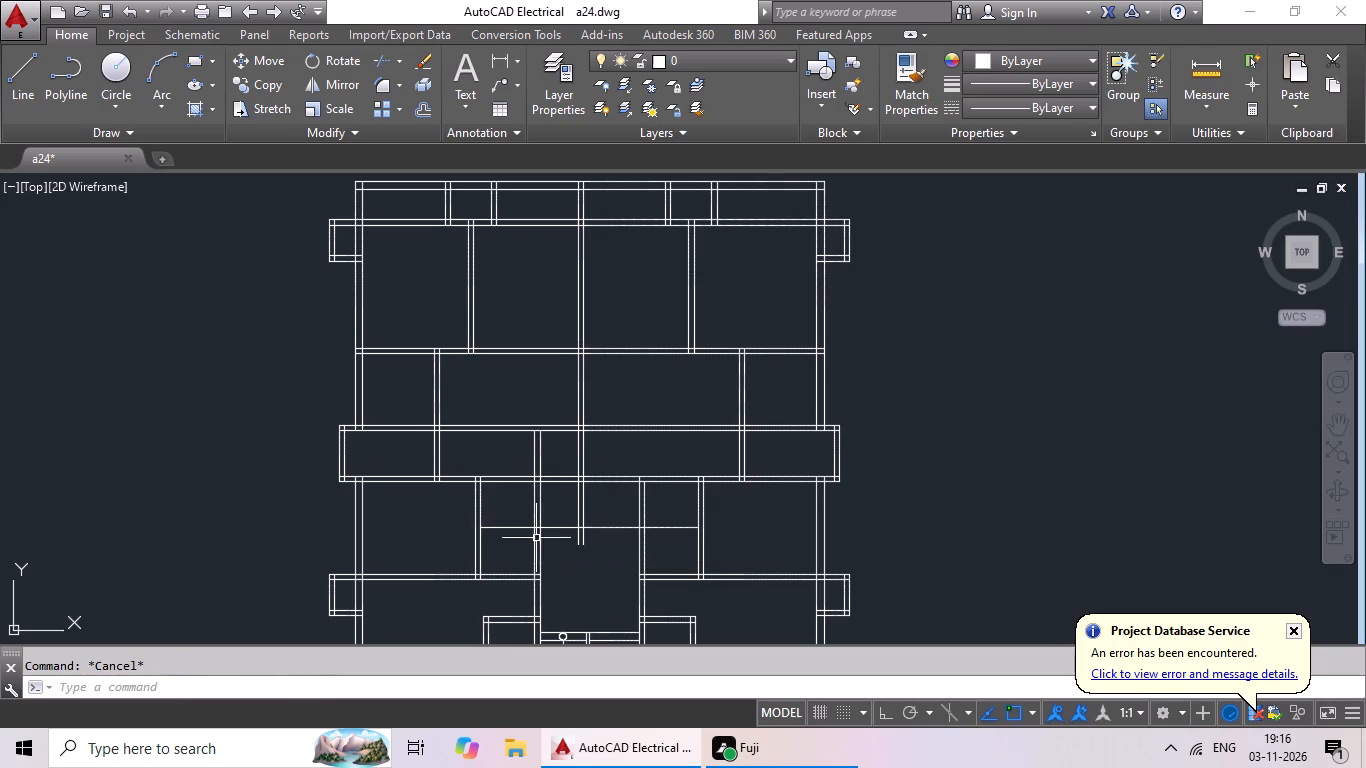
# Extend the horizontal line above the stair bay at both ends to the outer faces of the short walls flanking the bay.
pyautogui.press('Escape')
pyautogui.press('e')
pyautogui.press('x')
pyautogui.press('space')
pyautogui.press('space')
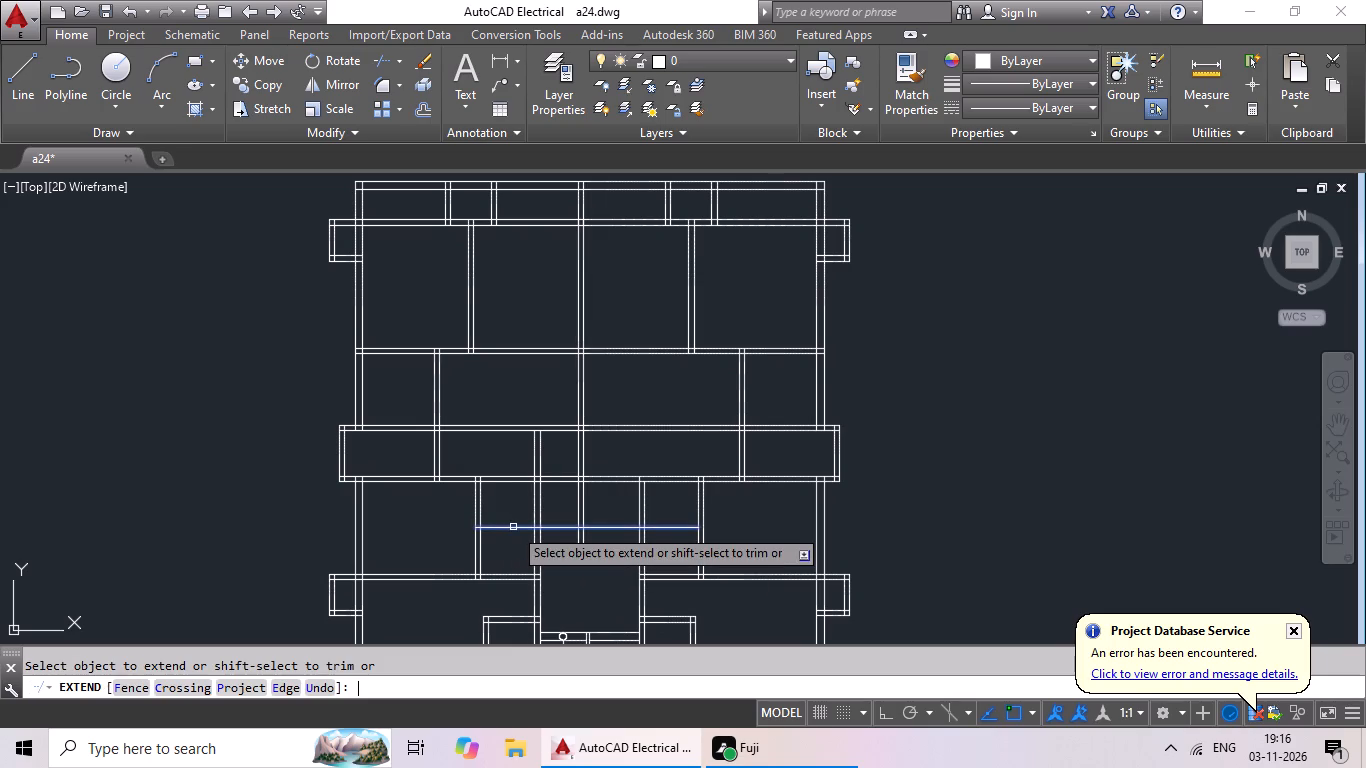
pyautogui.click(513, 526)
pyautogui.click(659, 527)
pyautogui.scroll(2, 605, 553)
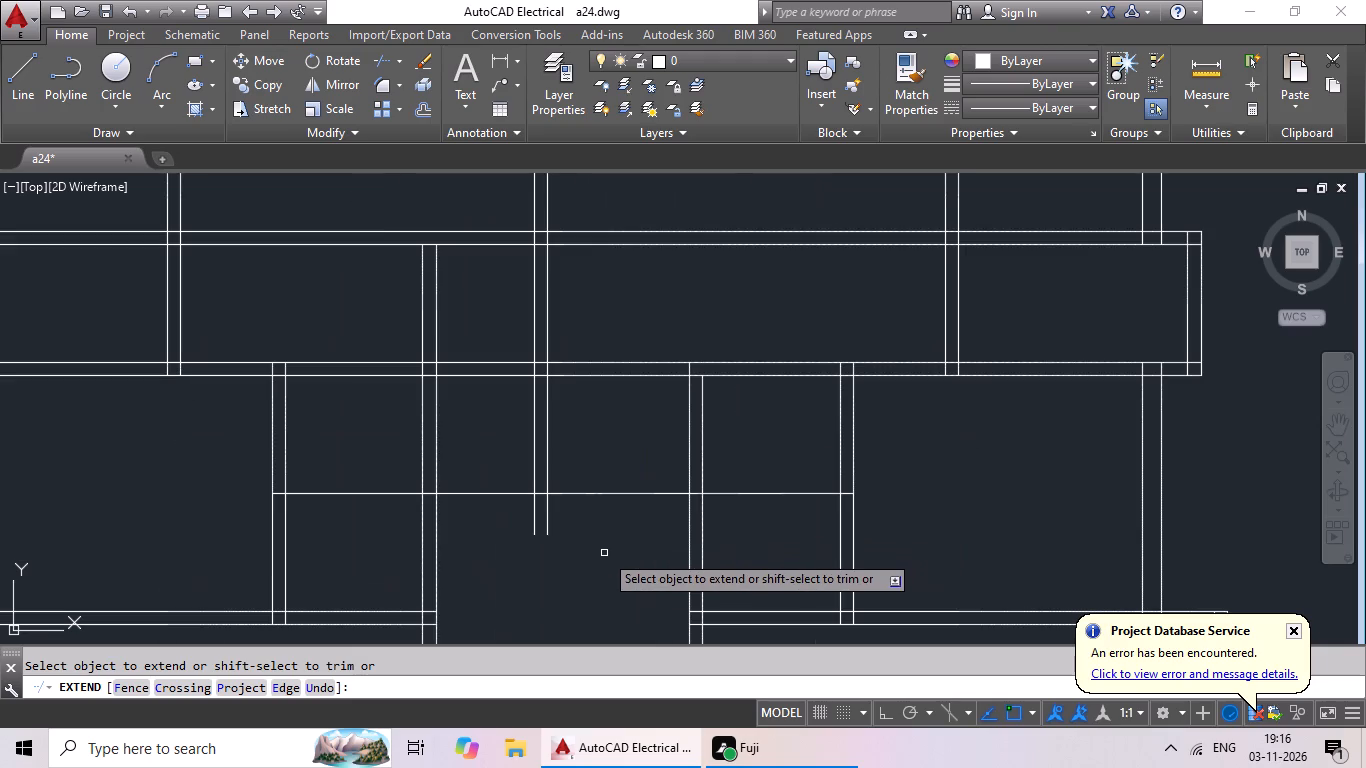
pyautogui.scroll(-3, 611, 536)
pyautogui.middleClick(603, 593)
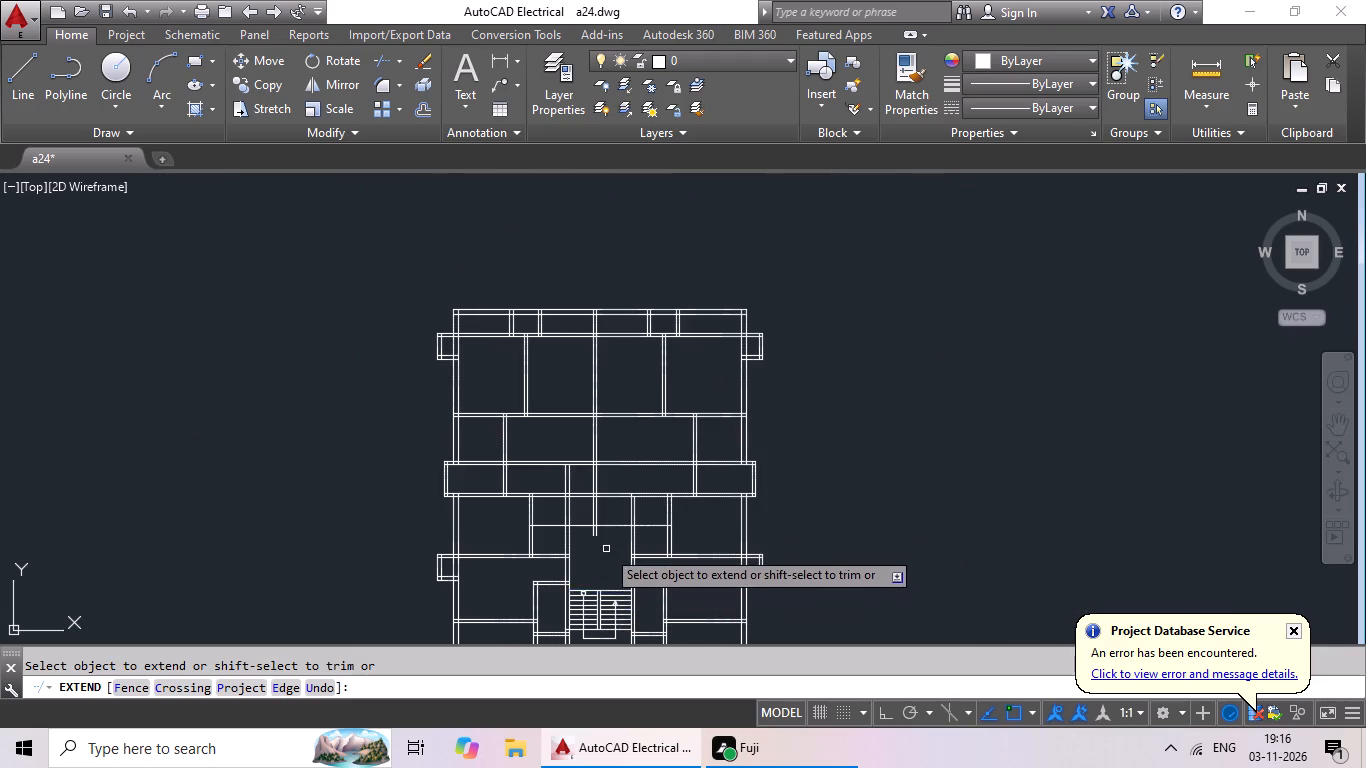
pyautogui.scroll(2, 606, 545)
pyautogui.moveTo(607, 544); pyautogui.dragTo(538, 581, button='middle')
pyautogui.press('Escape')
pyautogui.press('Escape')
pyautogui.scroll(2, 540, 570)
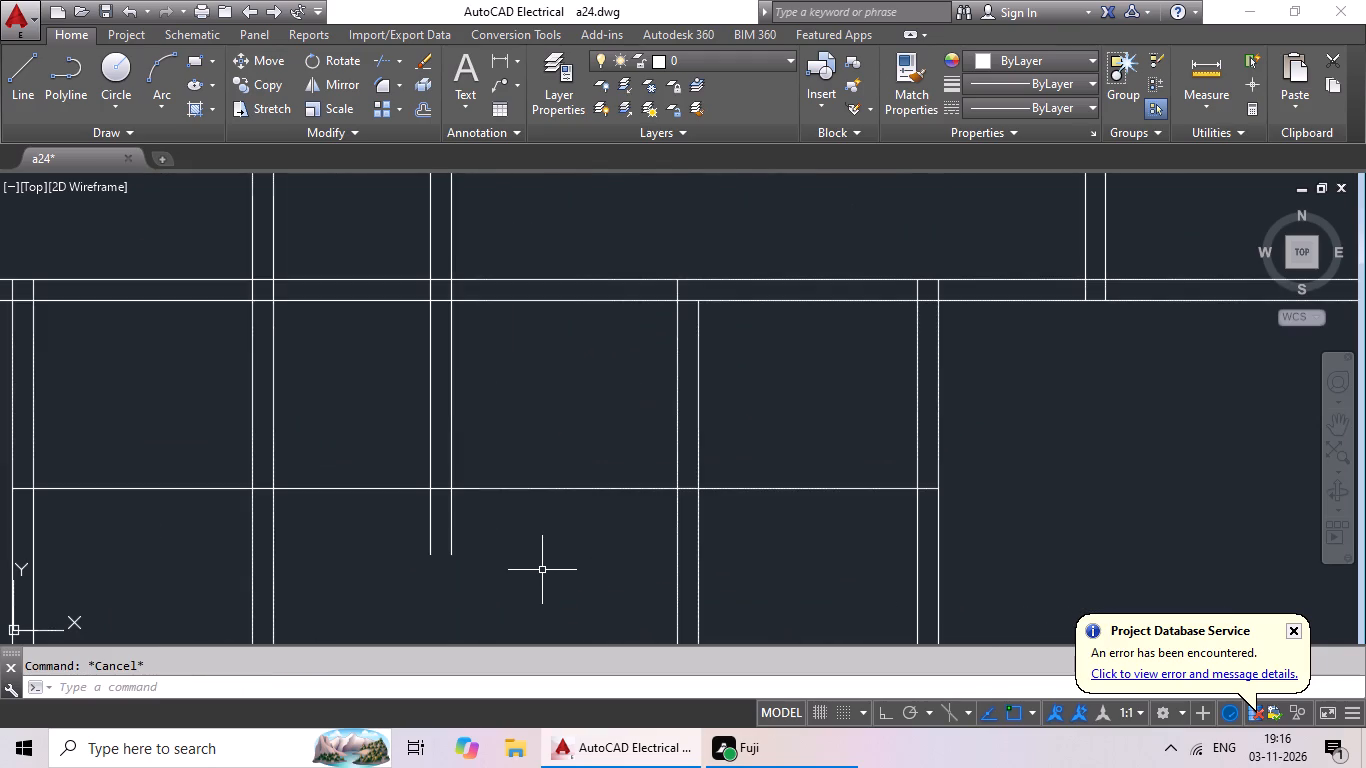
# Offset the horizontal line above the stair bay 6" upward to form a double-line cross wall.
pyautogui.scroll(-1, 543, 570)
pyautogui.press('Escape')
pyautogui.press('o')
pyautogui.press('Return')
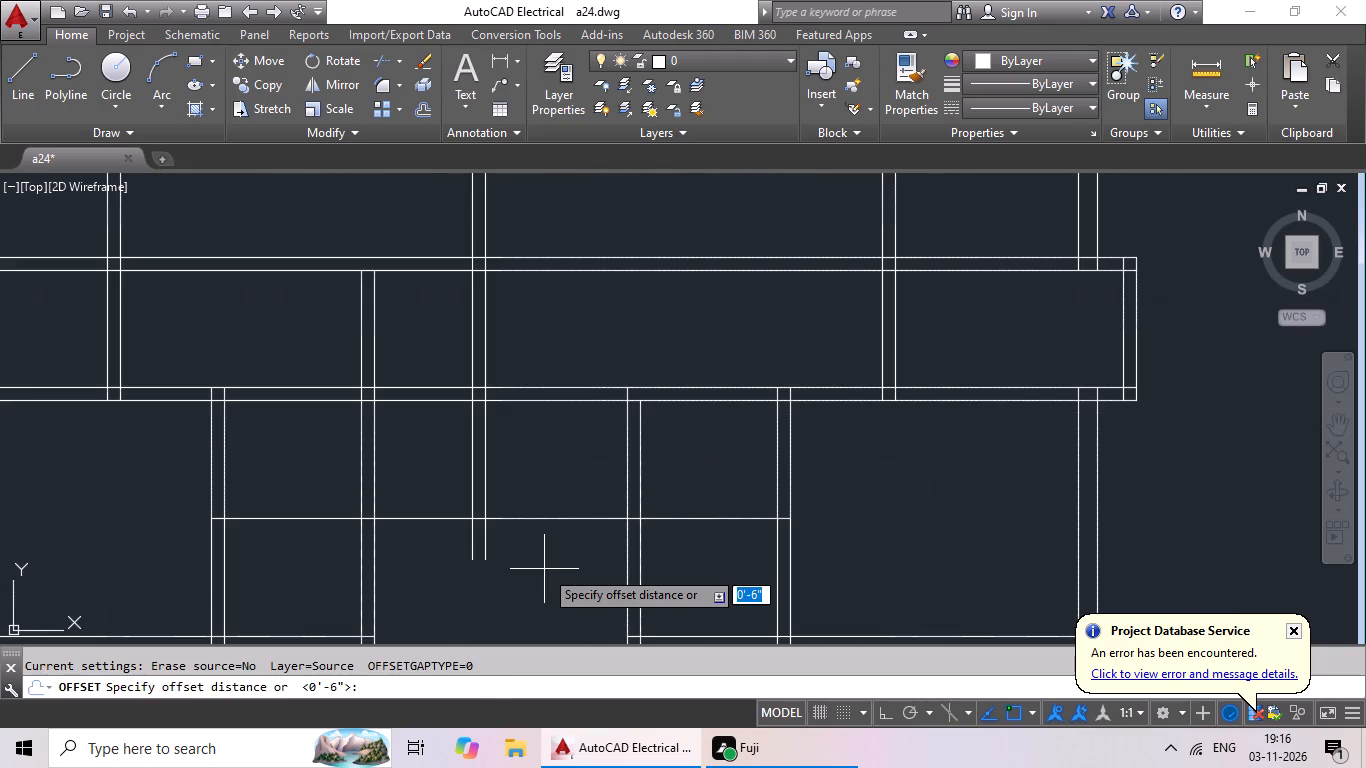
pyautogui.write('6"')
pyautogui.press('Return')
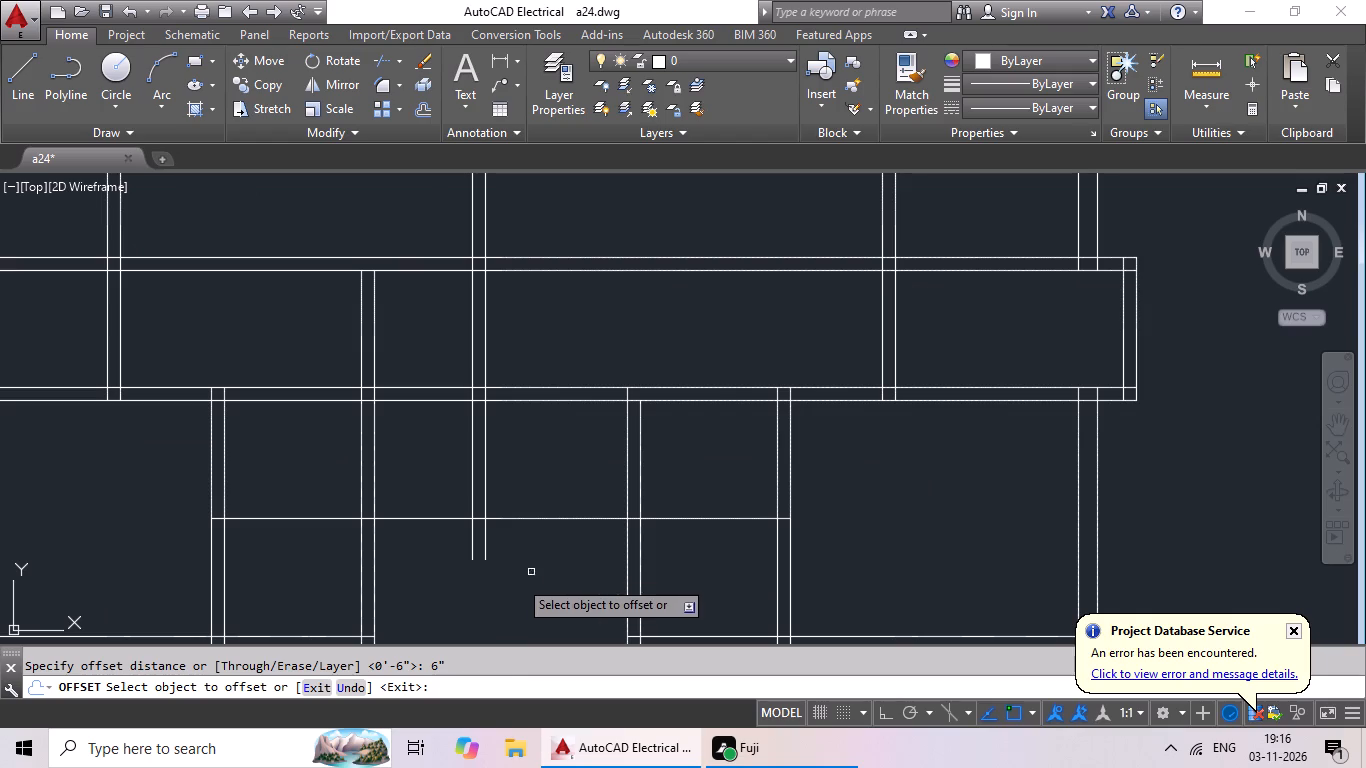
pyautogui.moveTo(524, 518); pyautogui.dragTo(524, 506)
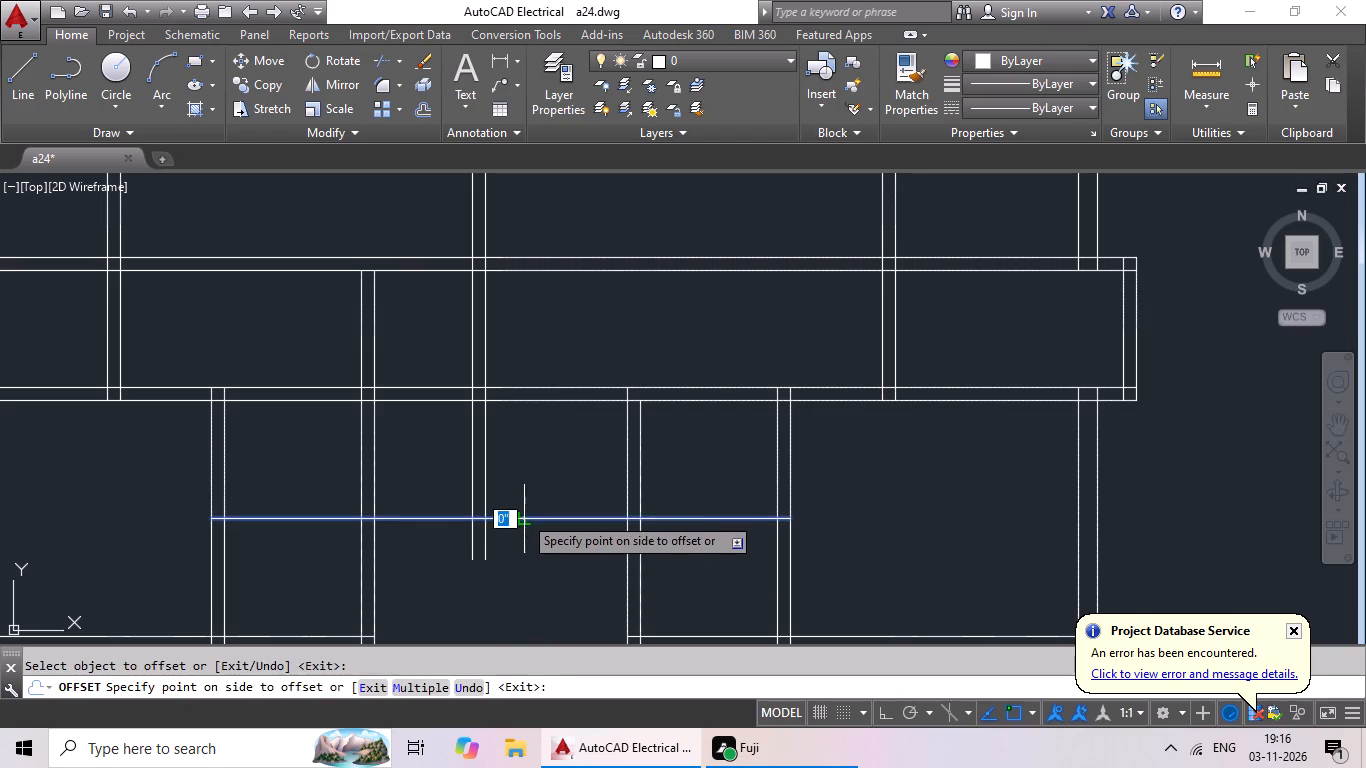
pyautogui.click(525, 499)
pyautogui.scroll(-2, 532, 493)
pyautogui.scroll(1, 538, 515)
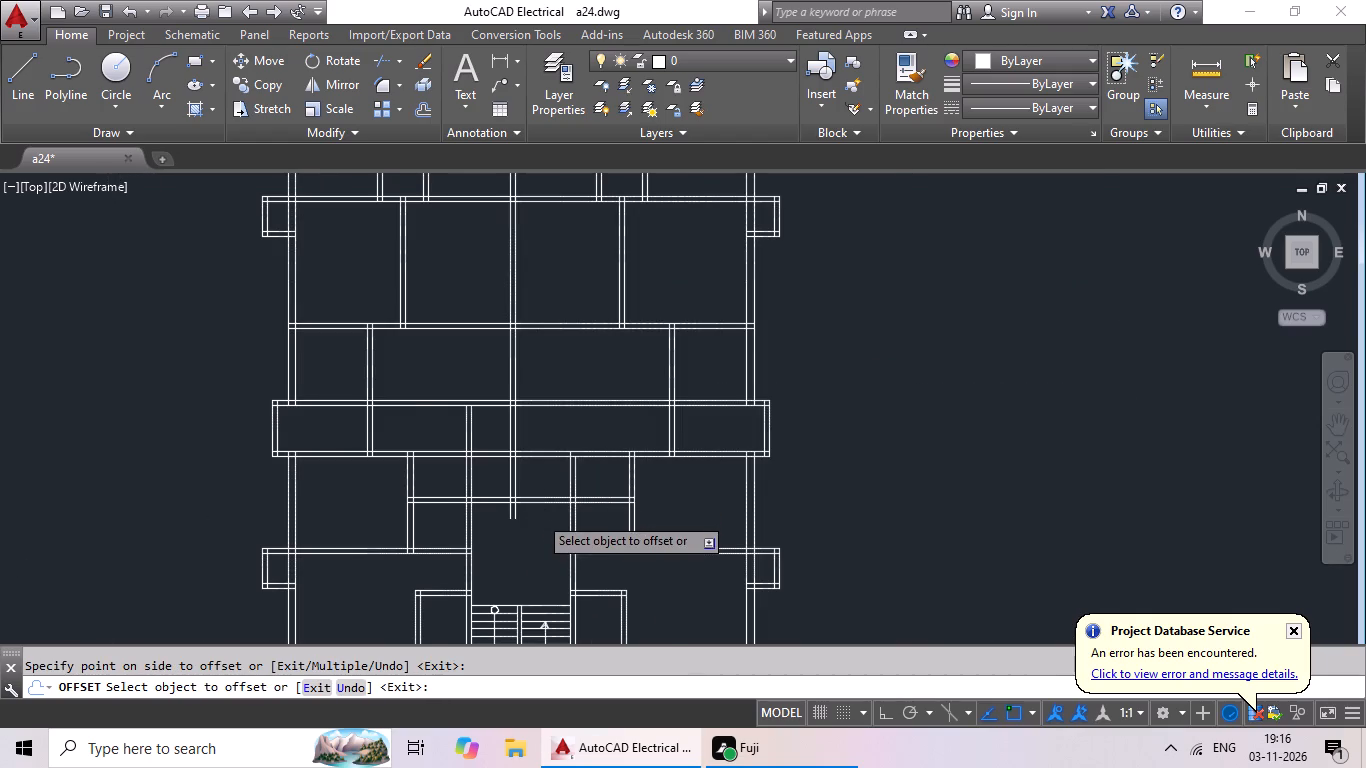
pyautogui.press('Escape')
pyautogui.press('Escape')
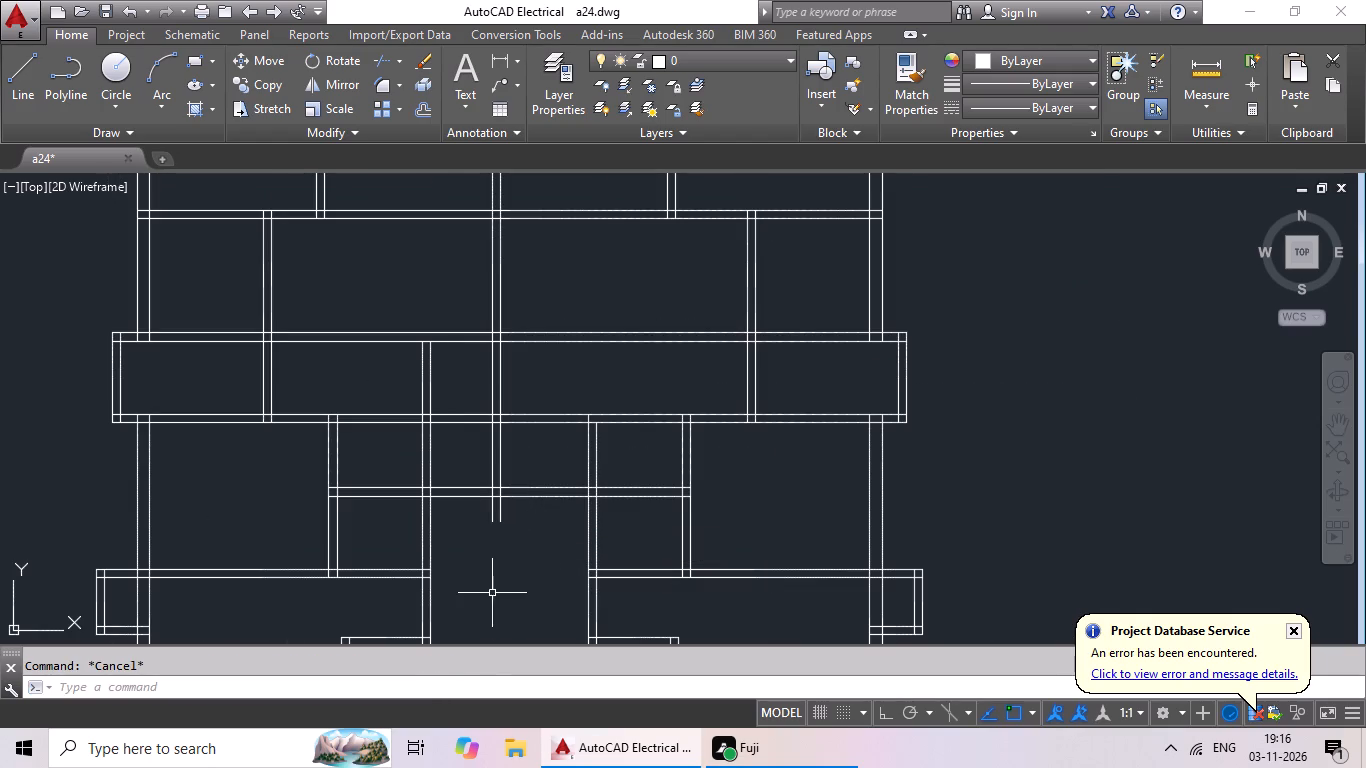
# Trim both lines of the central vertical wall where they project below the new cross wall.
pyautogui.press('t')
pyautogui.press('r')
pyautogui.press('space')
pyautogui.press('space')
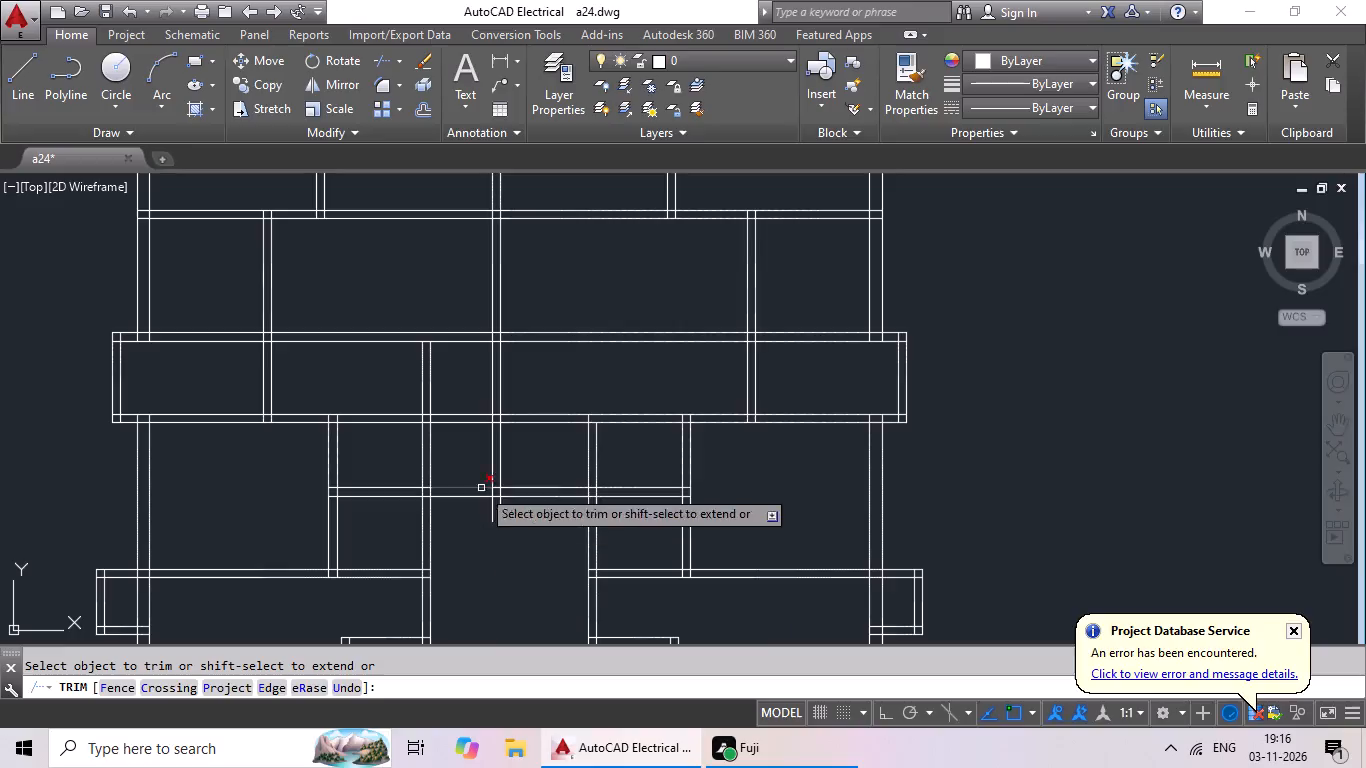
pyautogui.scroll(4, 506, 513)
pyautogui.moveTo(606, 469); pyautogui.dragTo(384, 549)
pyautogui.click(384, 549)
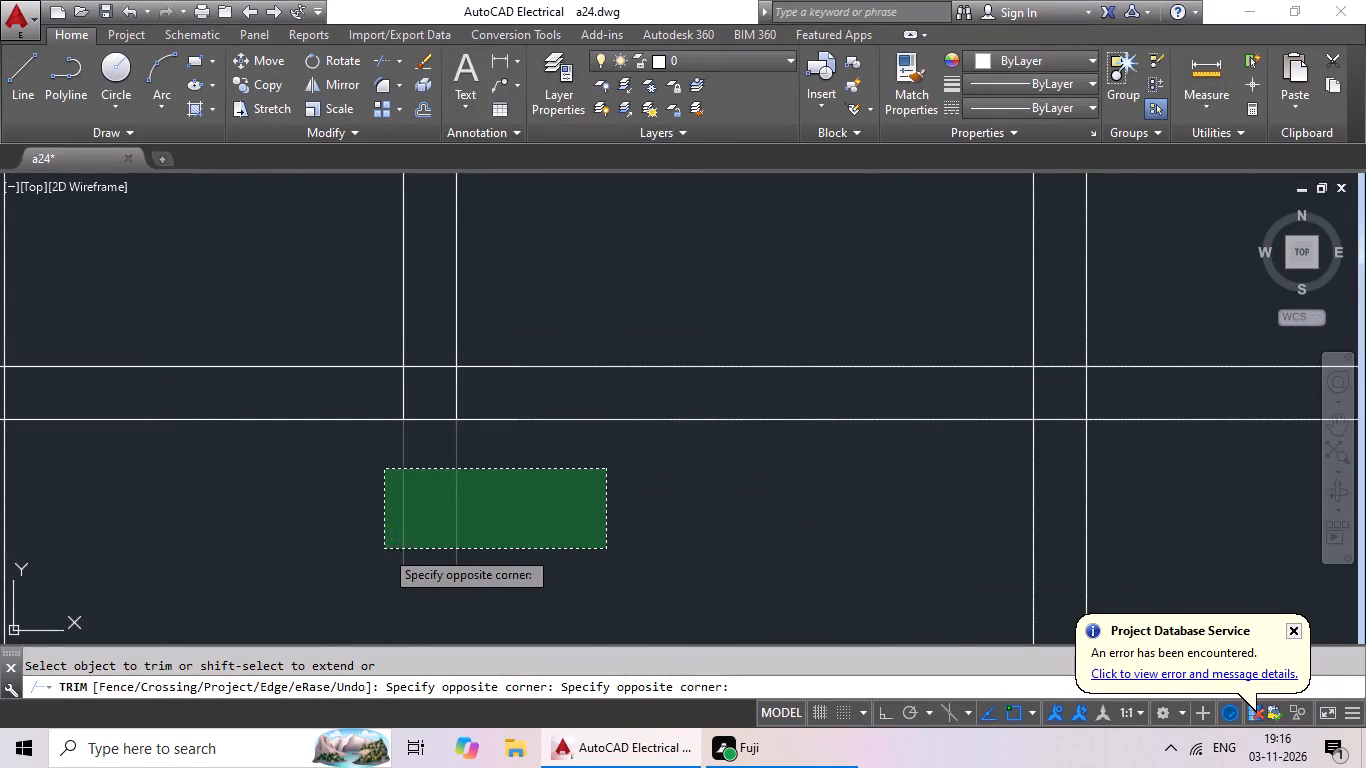
pyautogui.scroll(-4, 483, 561)
pyautogui.moveTo(516, 488); pyautogui.dragTo(639, 522, button='middle')
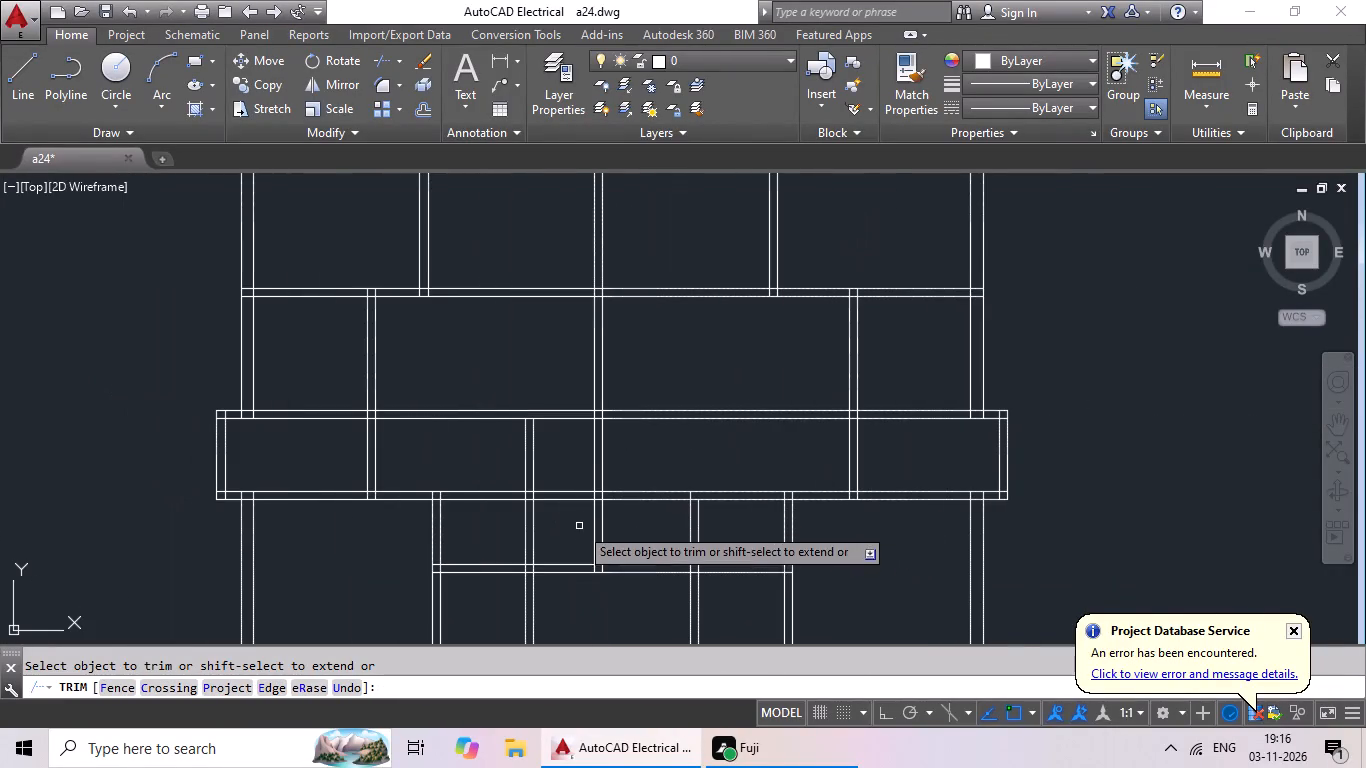
pyautogui.middleClick(593, 457)
pyautogui.moveTo(585, 563); pyautogui.dragTo(585, 431, button='middle')
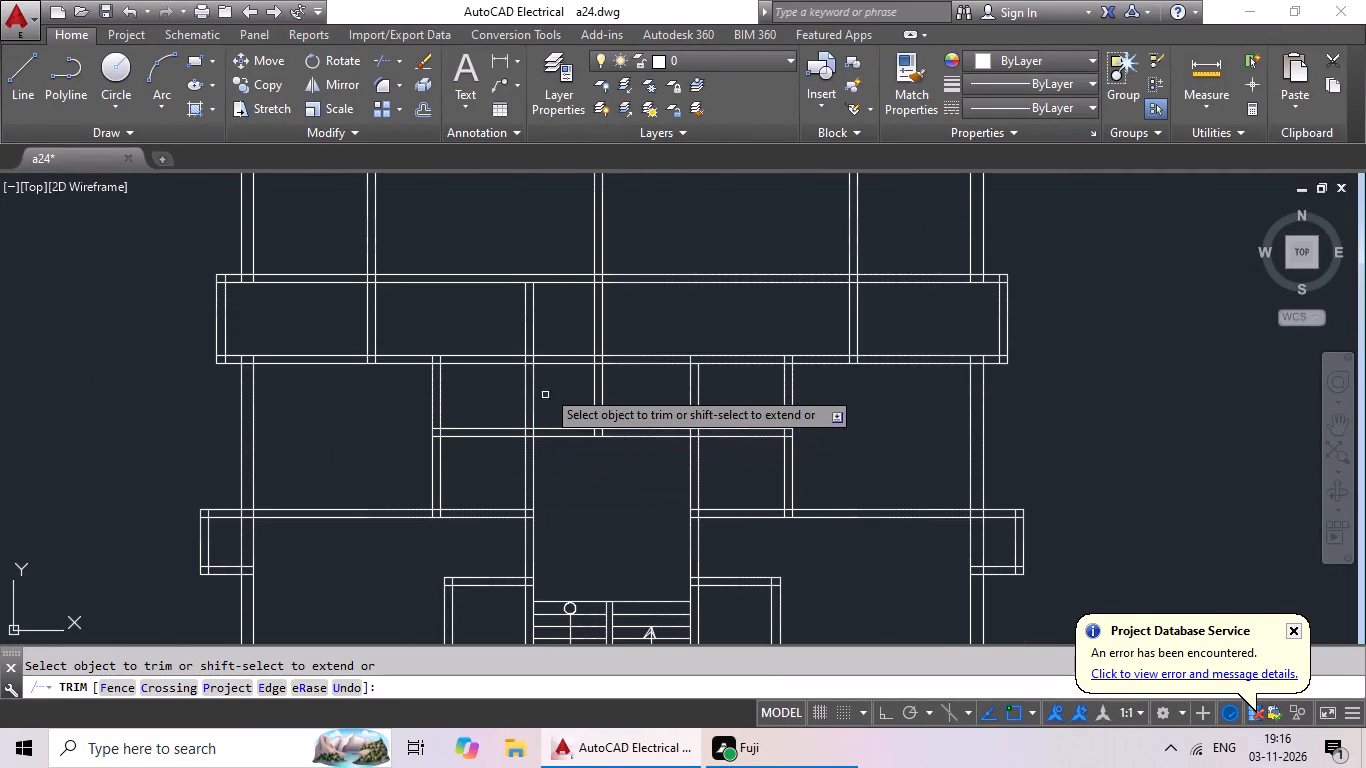
# Trim the stair bay's left wall above the cross wall and the cross wall's span between that wall and the left short wall.
pyautogui.scroll(3, 553, 409)
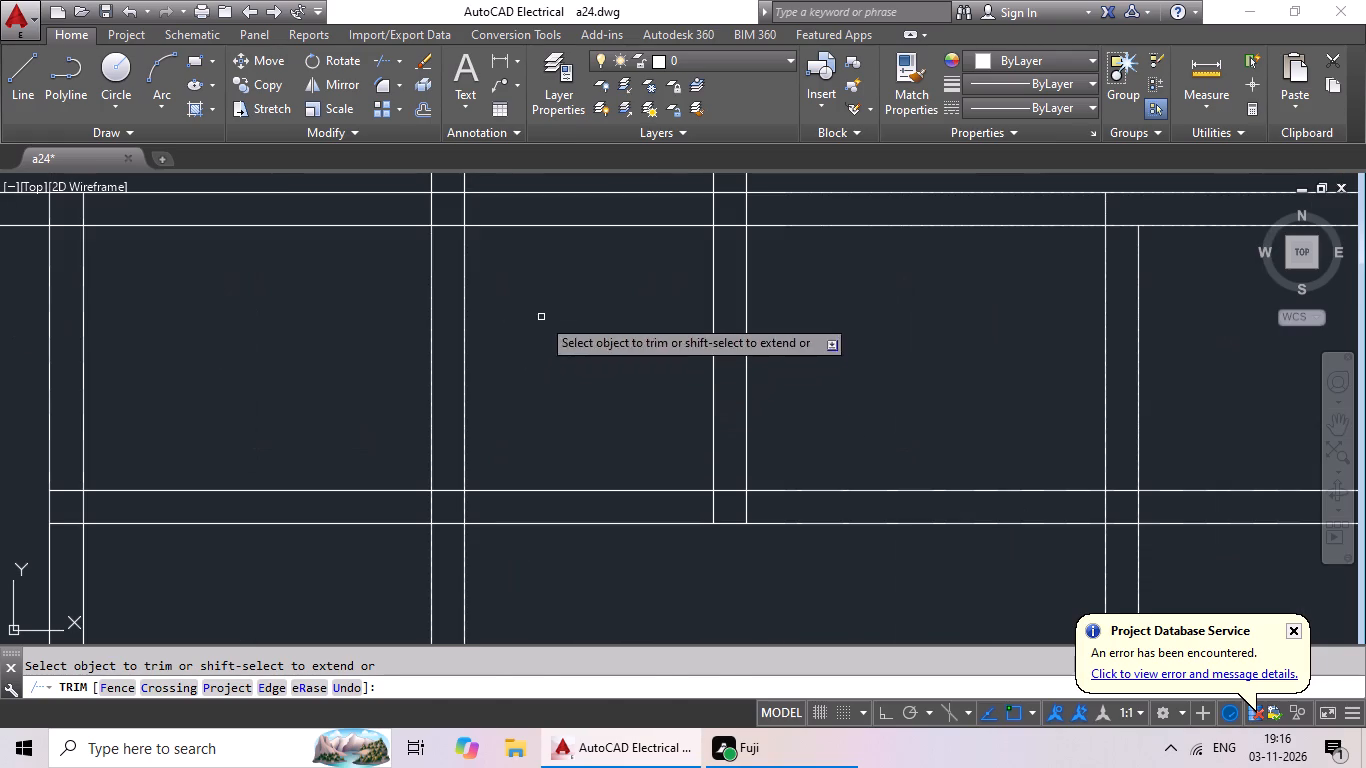
pyautogui.moveTo(541, 317); pyautogui.dragTo(351, 414)
pyautogui.click(351, 414)
pyautogui.moveTo(375, 409); pyautogui.dragTo(288, 547)
pyautogui.moveTo(288, 547); pyautogui.dragTo(309, 527)
pyautogui.scroll(-3, 409, 465)
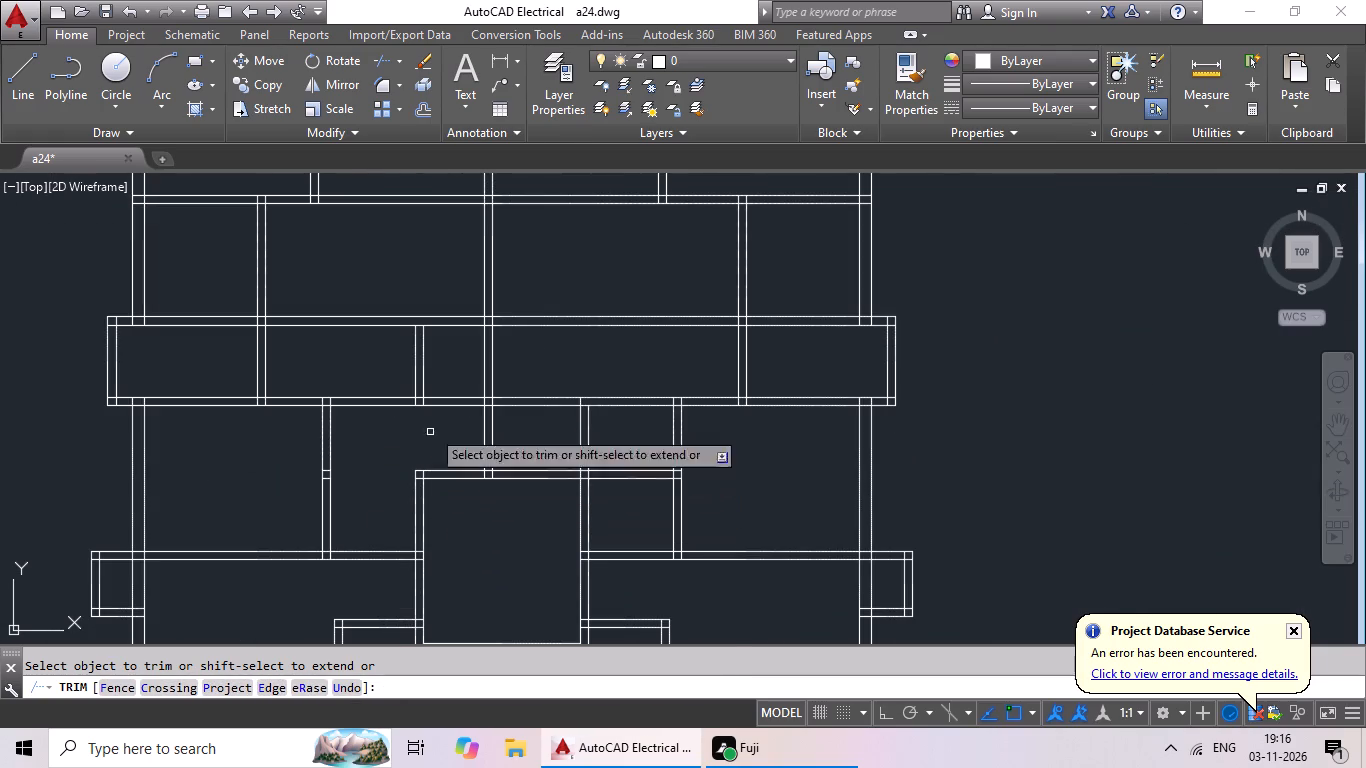
pyautogui.scroll(1, 439, 358)
pyautogui.moveTo(456, 321); pyautogui.dragTo(382, 384)
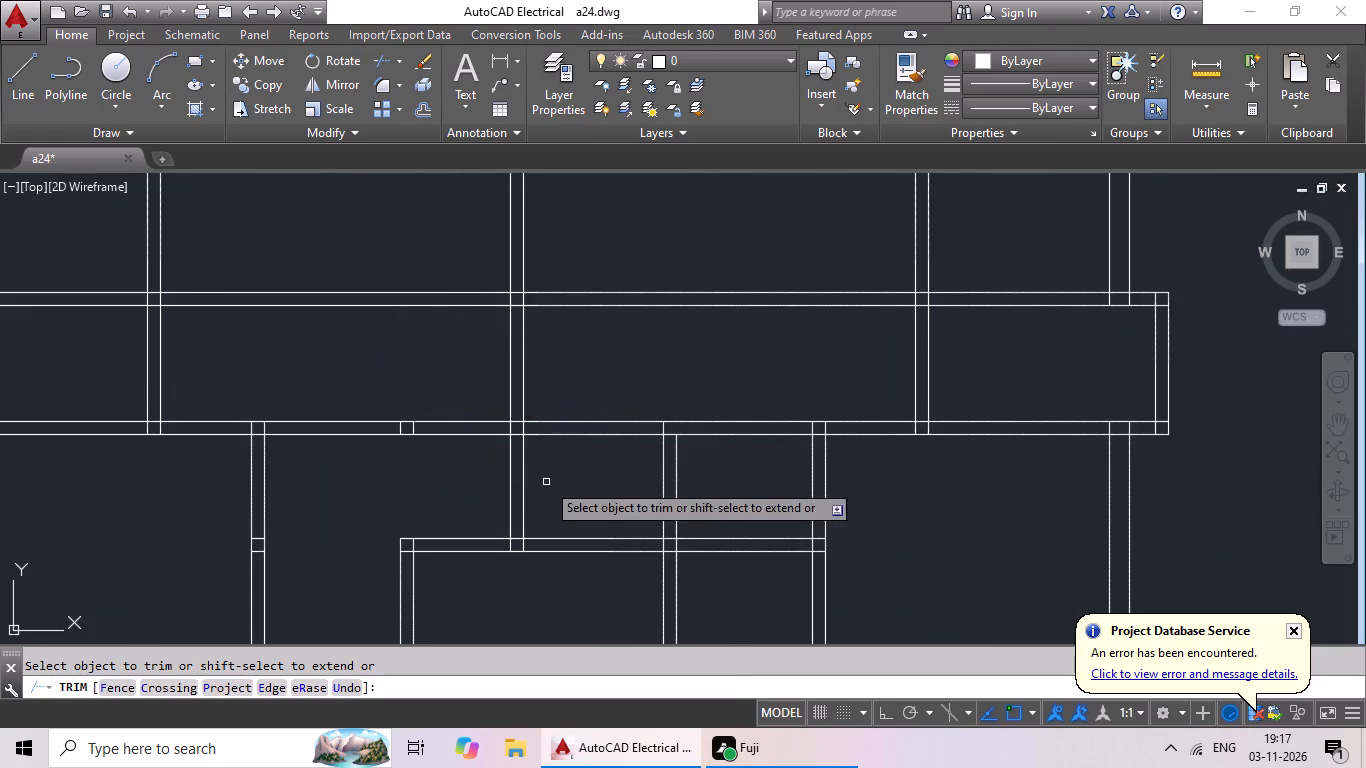
# Trim the cross wall's span beyond the stair bay's right wall and that wall's lines above the cross wall.
pyautogui.moveTo(505, 480); pyautogui.dragTo(397, 342, button='middle')
pyautogui.scroll(3, 593, 401)
pyautogui.moveTo(647, 355); pyautogui.dragTo(581, 518)
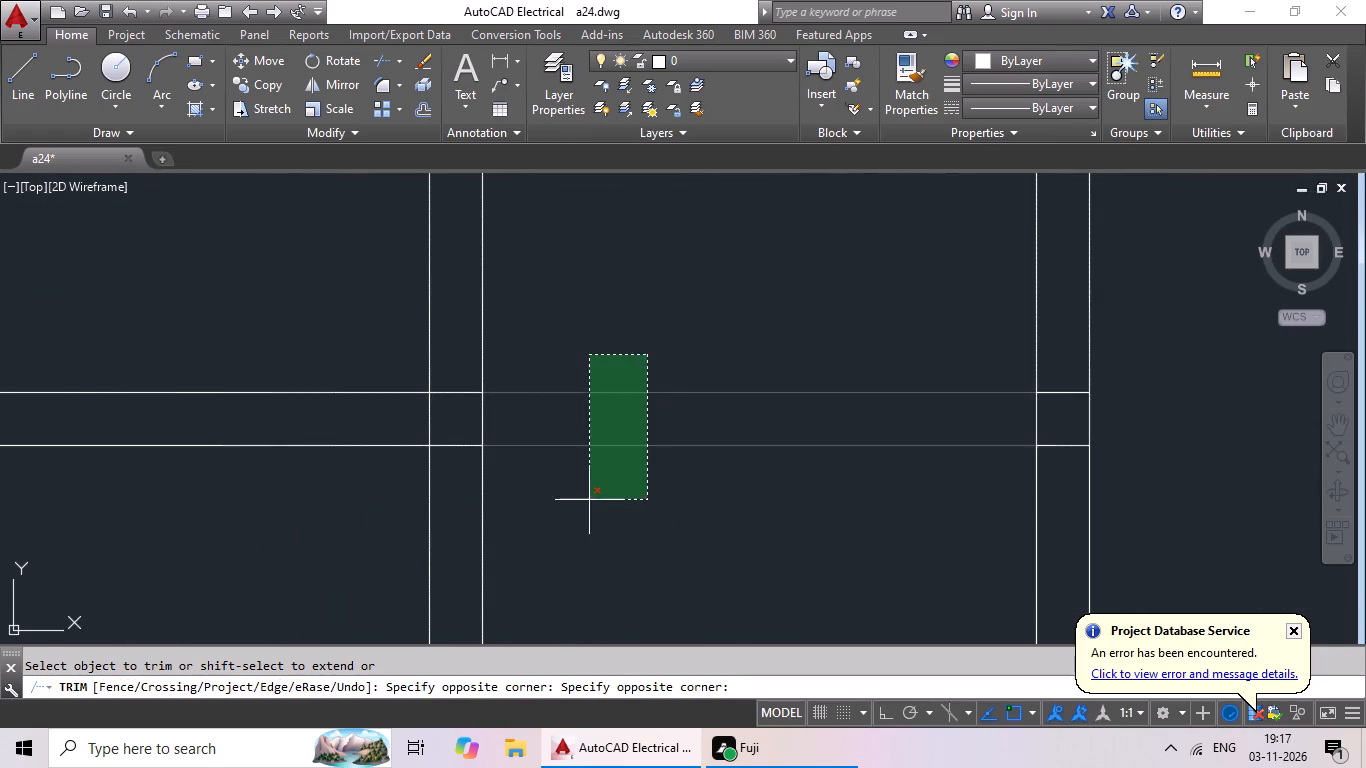
pyautogui.moveTo(581, 518); pyautogui.dragTo(571, 537)
pyautogui.moveTo(571, 537); pyautogui.dragTo(578, 525)
pyautogui.moveTo(648, 271); pyautogui.dragTo(313, 346)
pyautogui.moveTo(313, 346); pyautogui.dragTo(348, 353)
pyautogui.scroll(-3, 662, 432)
pyautogui.scroll(-1, 495, 479)
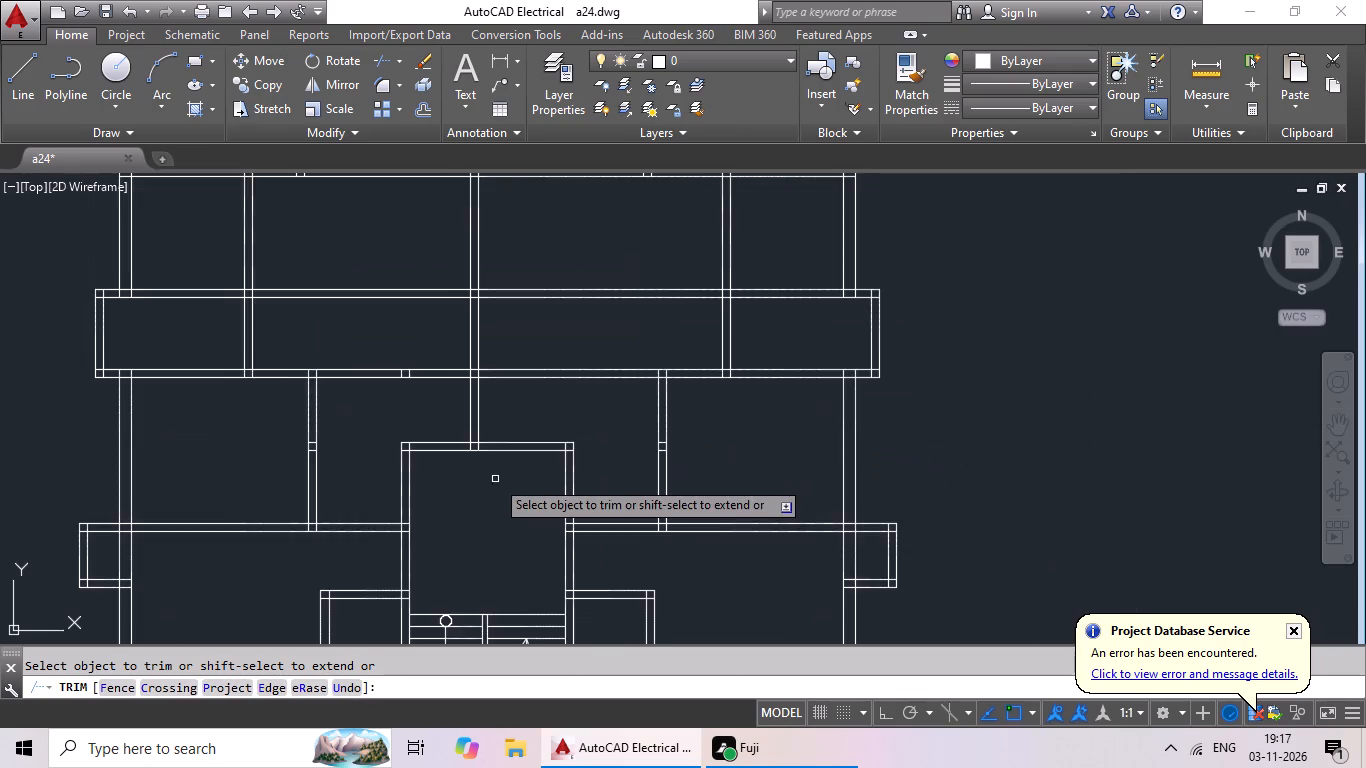
pyautogui.moveTo(494, 479); pyautogui.dragTo(512, 429, button='middle')
pyautogui.moveTo(548, 470); pyautogui.dragTo(579, 386, button='middle')
pyautogui.press('Escape')
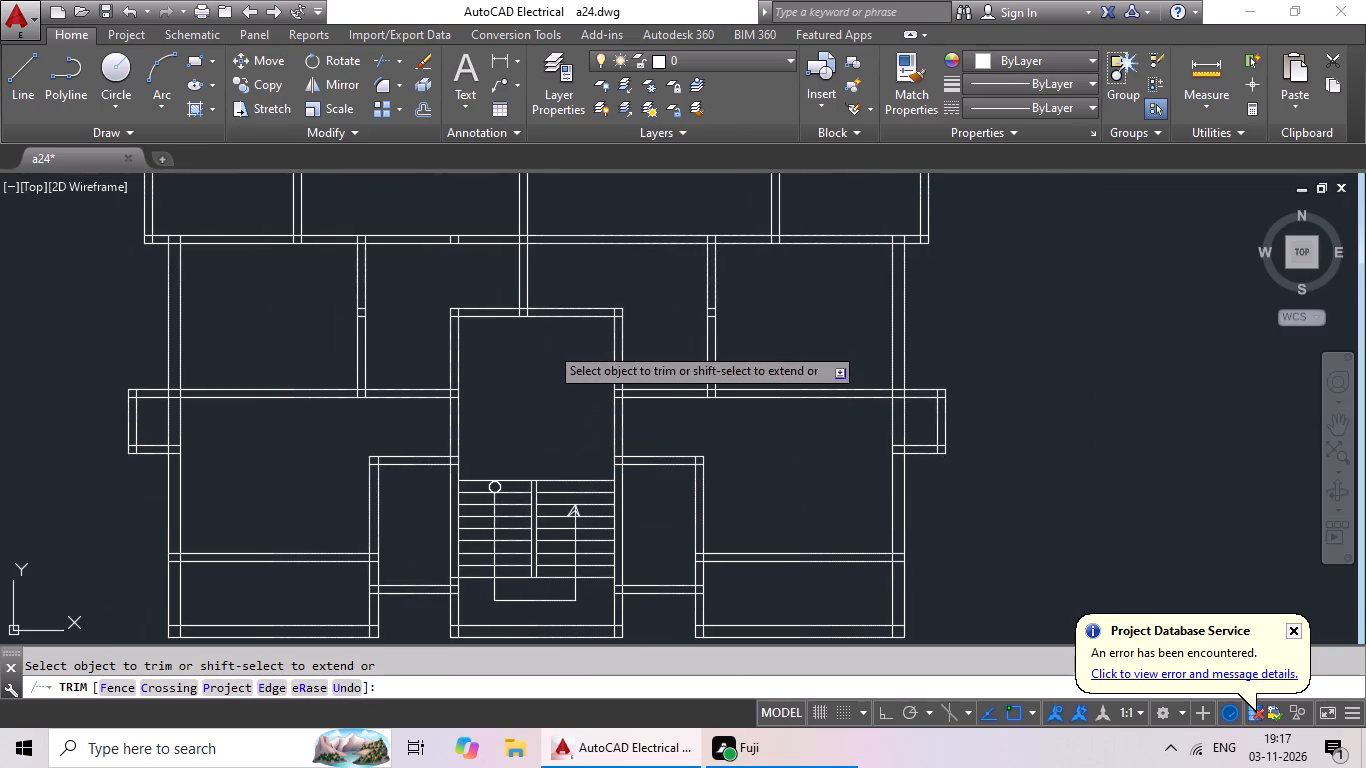
pyautogui.press('Escape')
# Erase the two leftover short vertical lines inside the long horizontal wall above the stair bay's left wall.
pyautogui.scroll(3, 416, 220)
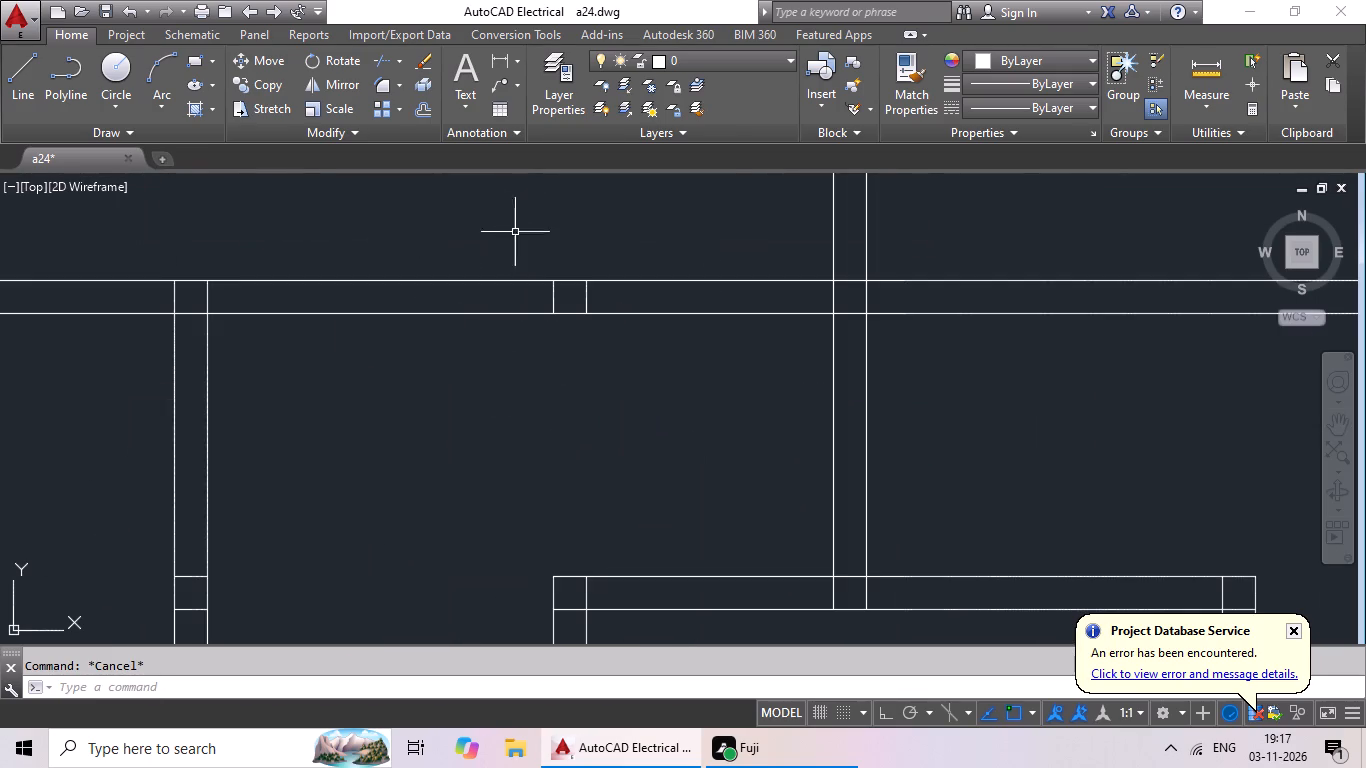
pyautogui.scroll(2, 601, 237)
pyautogui.moveTo(648, 355); pyautogui.dragTo(392, 396)
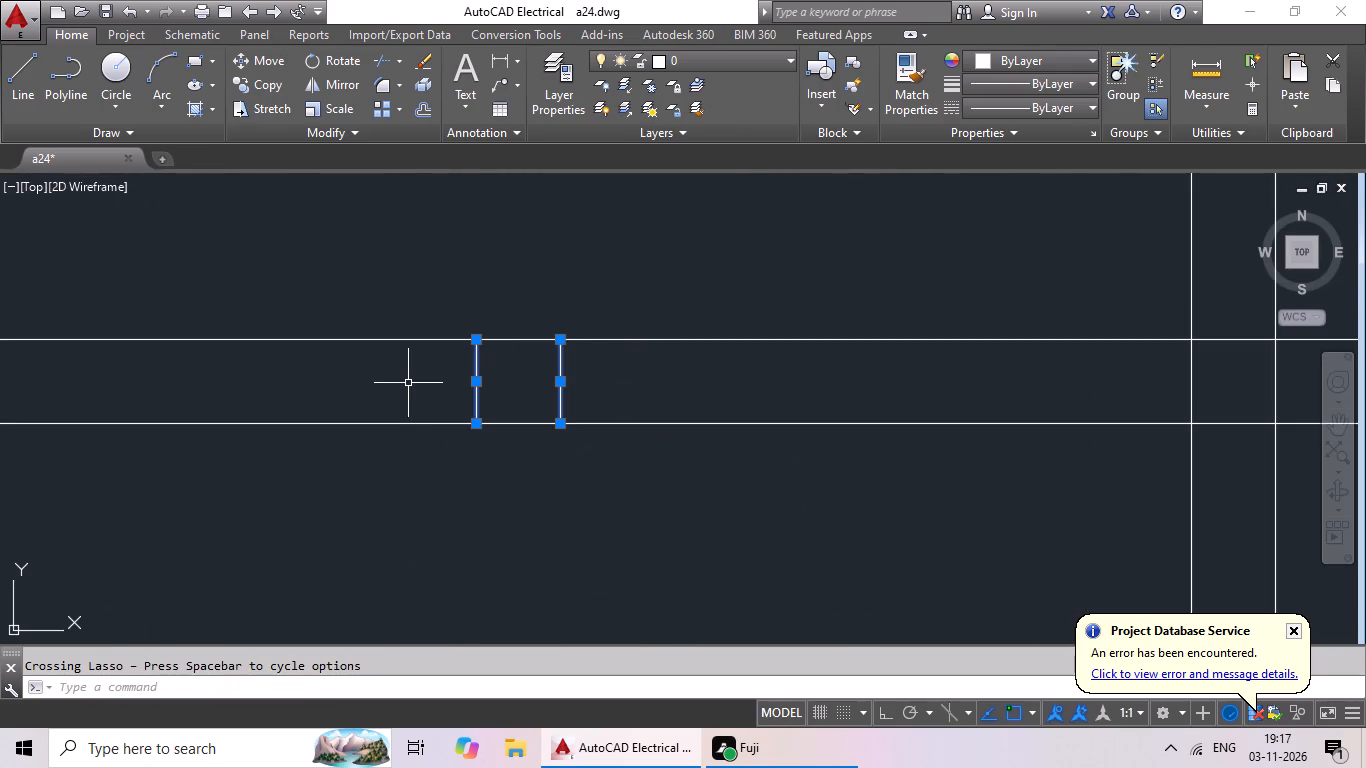
pyautogui.press('Delete')
pyautogui.scroll(-4, 481, 354)
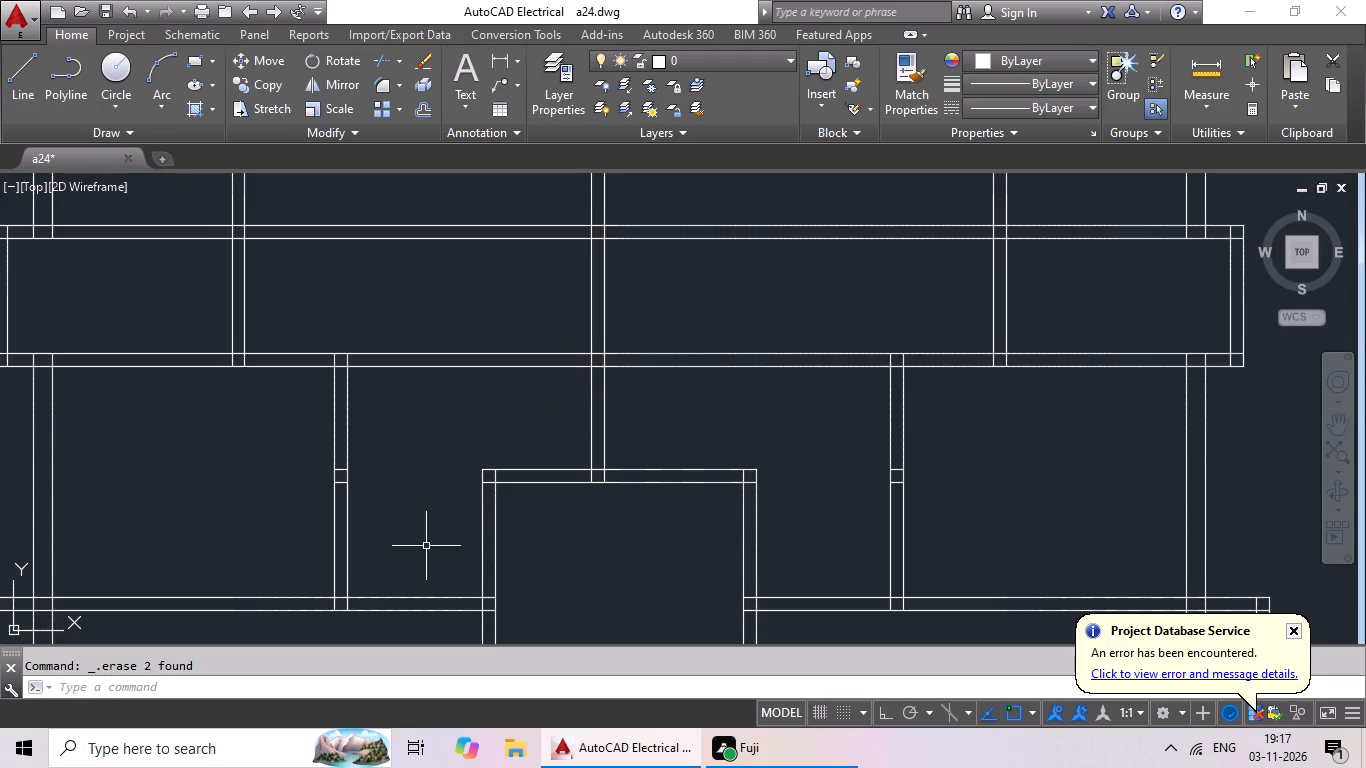
# Erase the two leftover short horizontal lines inside the short vertical wall left of the stair bay.
pyautogui.moveTo(430, 552); pyautogui.dragTo(527, 498, button='middle')
pyautogui.scroll(5, 452, 413)
pyautogui.moveTo(313, 460); pyautogui.dragTo(398, 320, button='middle')
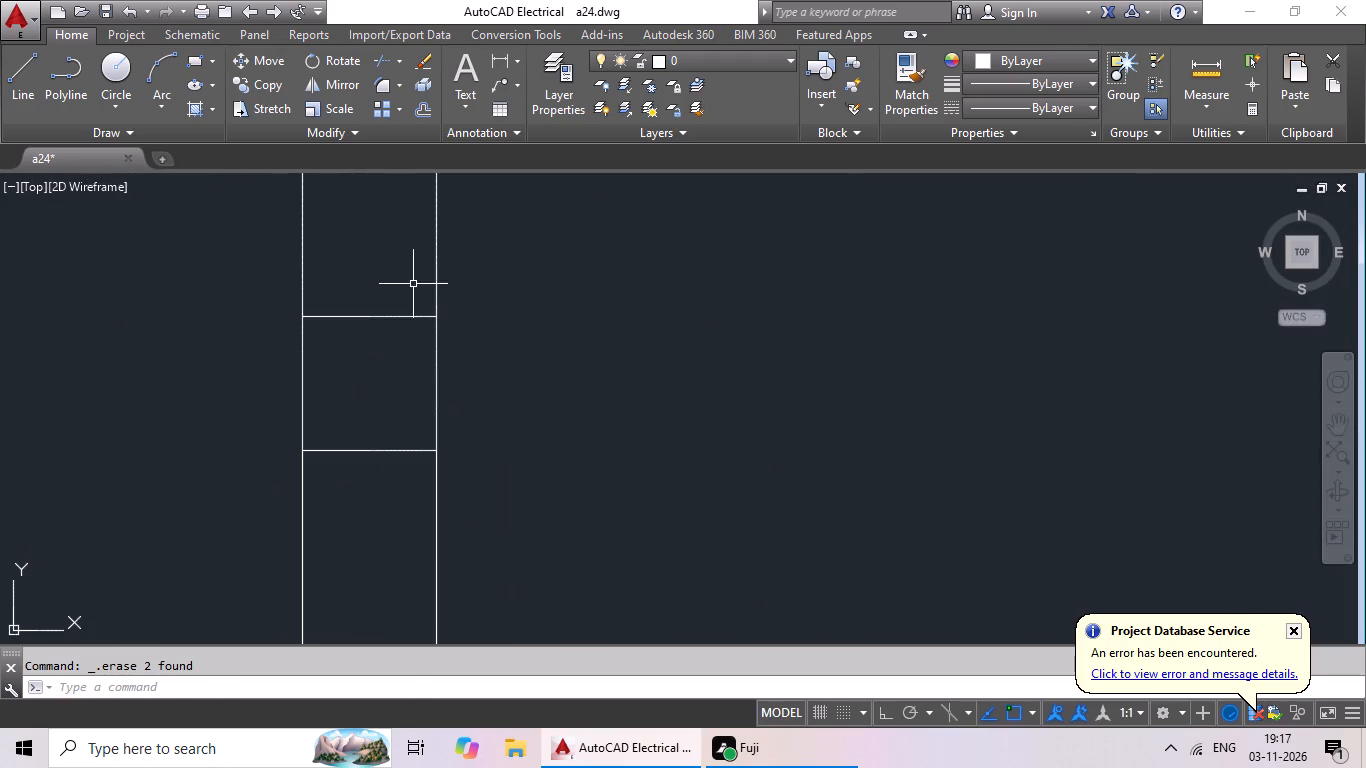
pyautogui.moveTo(414, 268); pyautogui.dragTo(352, 506)
pyautogui.press('Delete')
pyautogui.scroll(-5, 556, 469)
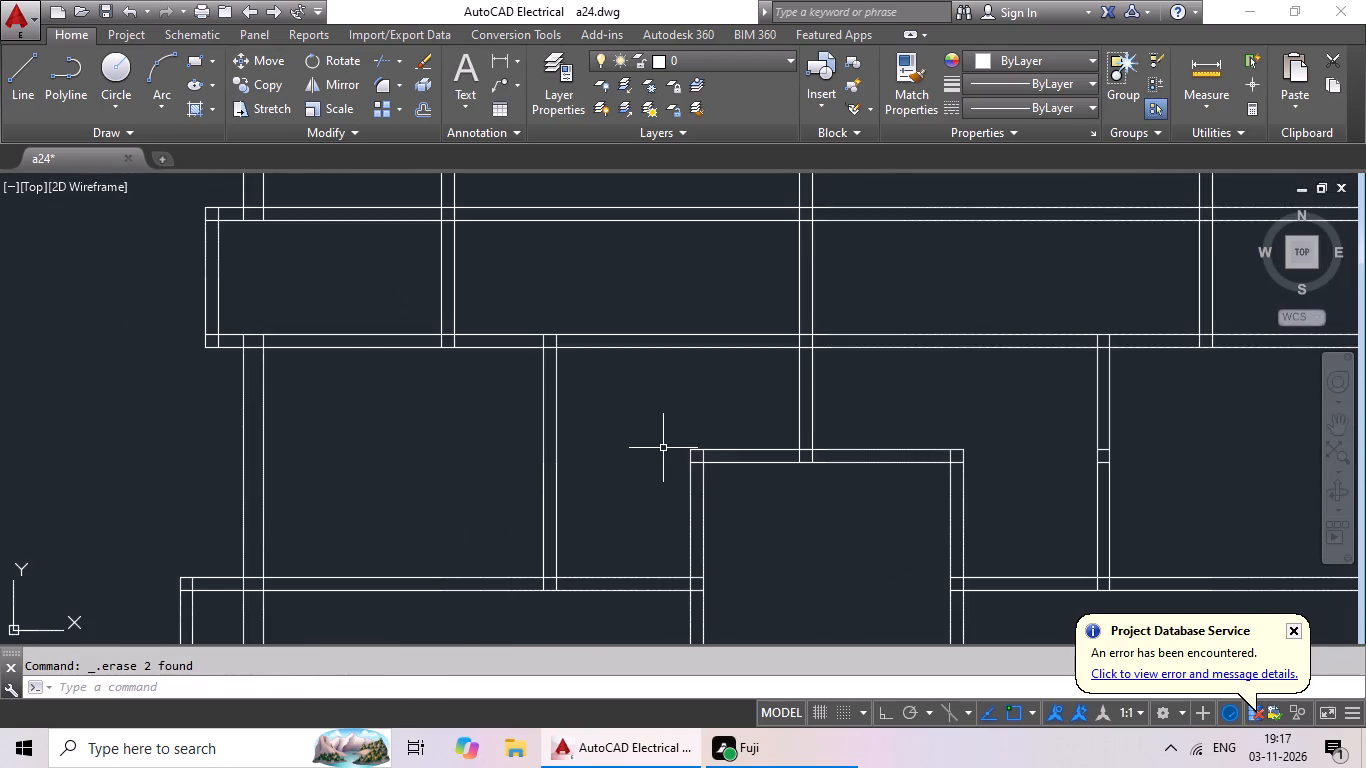
# Erase the two leftover short horizontal lines inside the short vertical wall right of the stair bay.
pyautogui.moveTo(660, 450); pyautogui.dragTo(366, 431, button='middle')
pyautogui.scroll(5, 802, 435)
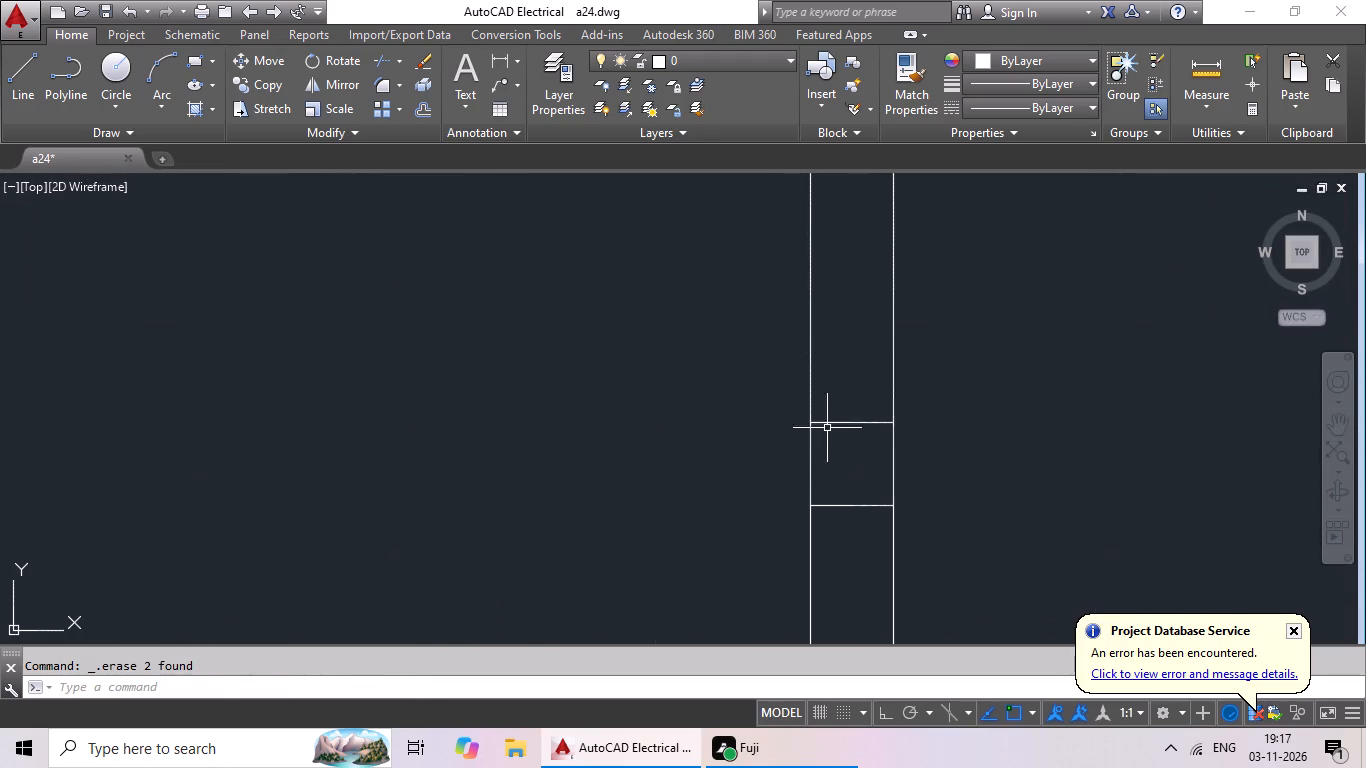
pyautogui.moveTo(864, 378); pyautogui.dragTo(835, 564)
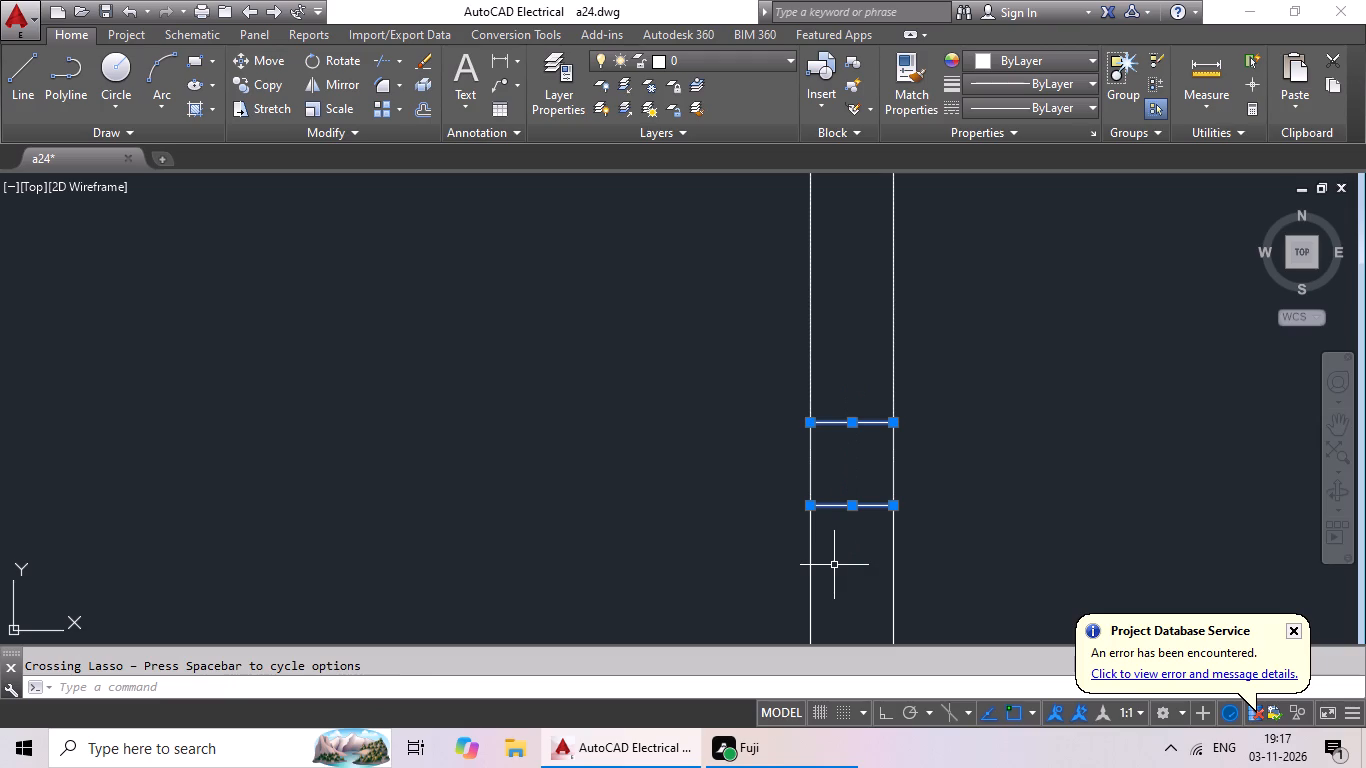
pyautogui.press('Delete')
pyautogui.scroll(-6, 827, 535)
pyautogui.moveTo(870, 518); pyautogui.dragTo(855, 447, button='middle')
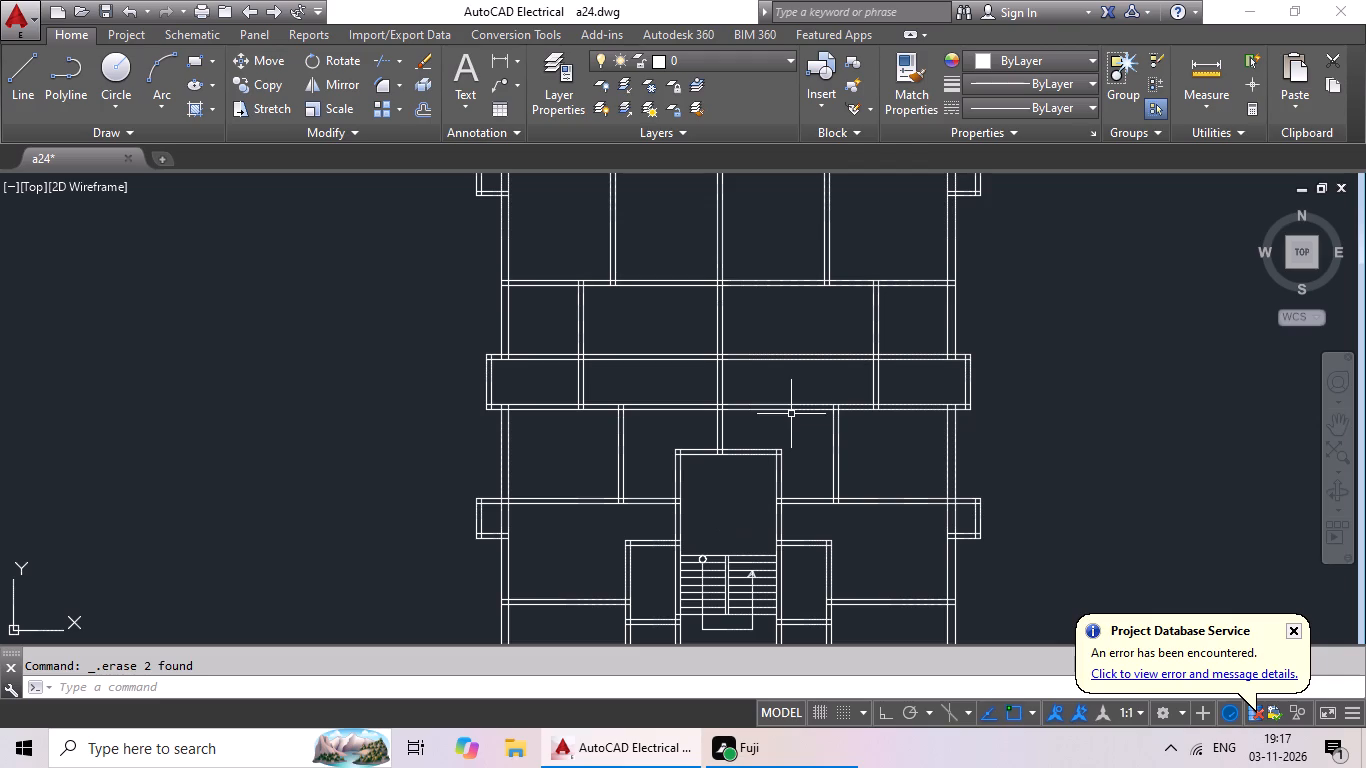
# Trim the upper horizontal wall of the long band on both sides of the central wall, back to the nearest vertical walls.
pyautogui.press('Escape')
pyautogui.press('Escape')
pyautogui.press('Escape')
pyautogui.press('Escape')
pyautogui.press('Escape')
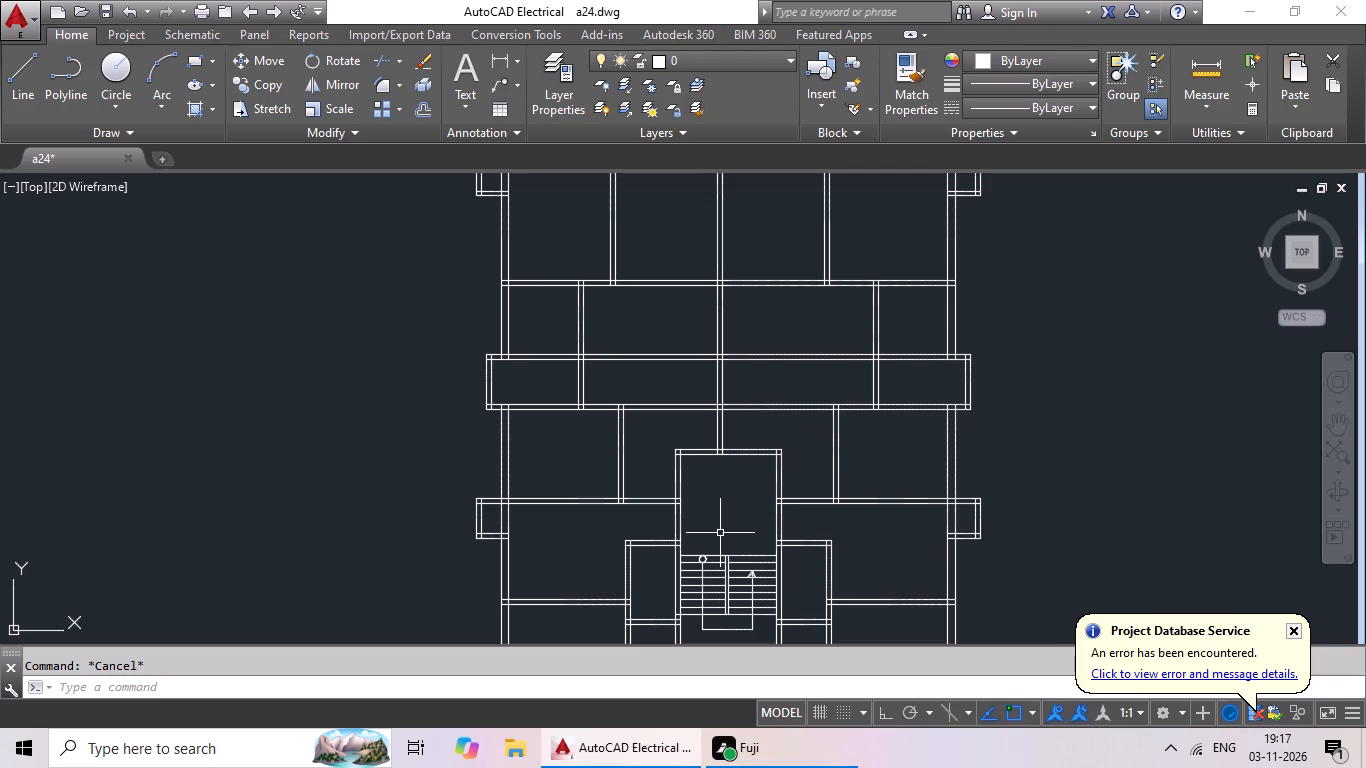
pyautogui.write('tr')
pyautogui.press('space')
pyautogui.press('space')
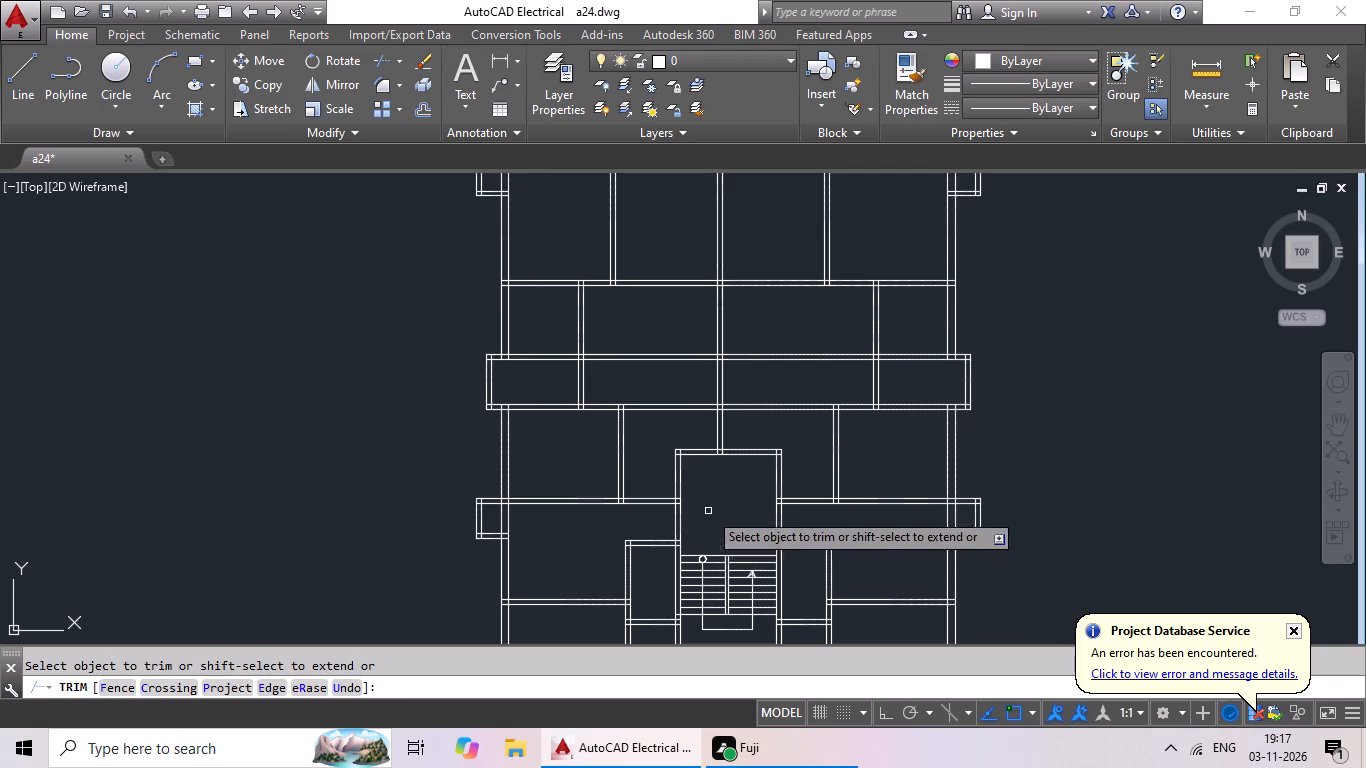
pyautogui.scroll(4, 601, 352)
pyautogui.moveTo(649, 295); pyautogui.dragTo(573, 455)
pyautogui.click(573, 455)
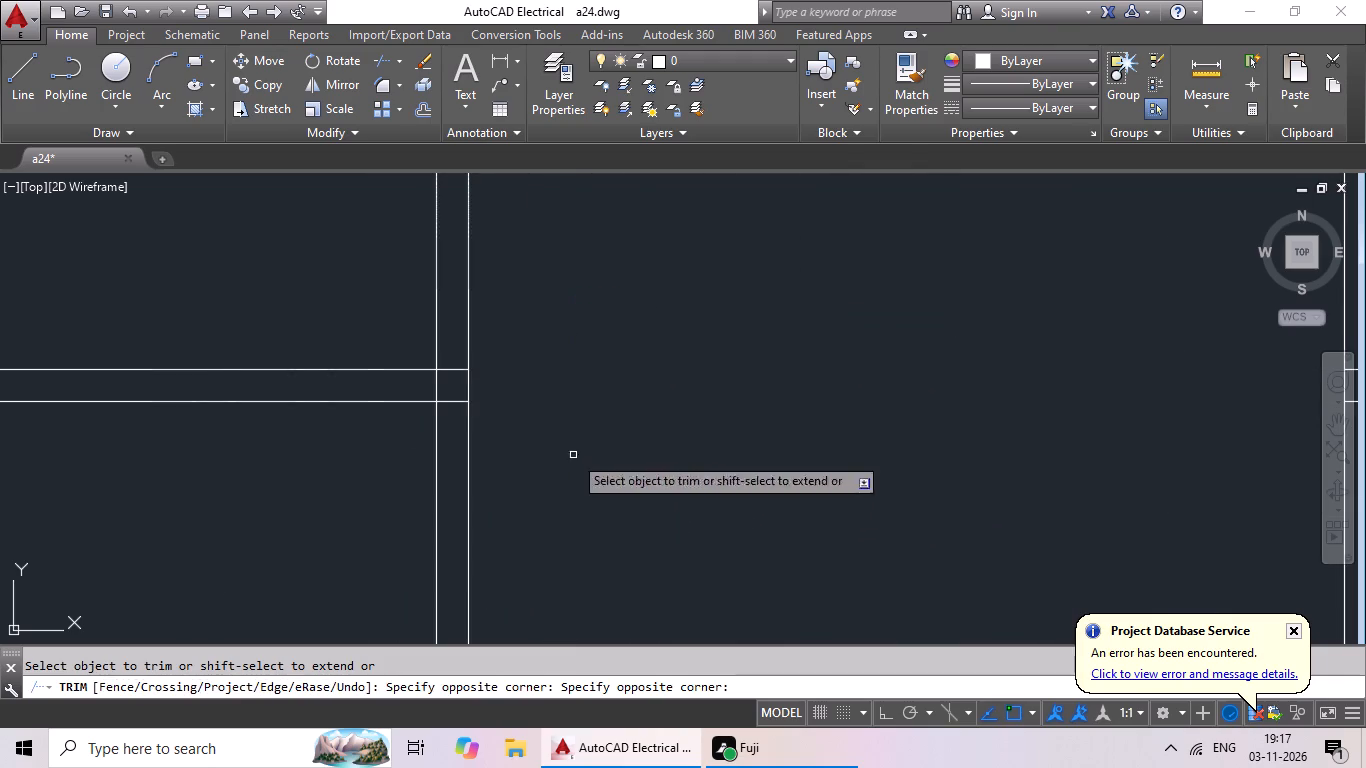
pyautogui.scroll(-5, 629, 407)
pyautogui.scroll(3, 771, 412)
pyautogui.moveTo(796, 309); pyautogui.dragTo(696, 442)
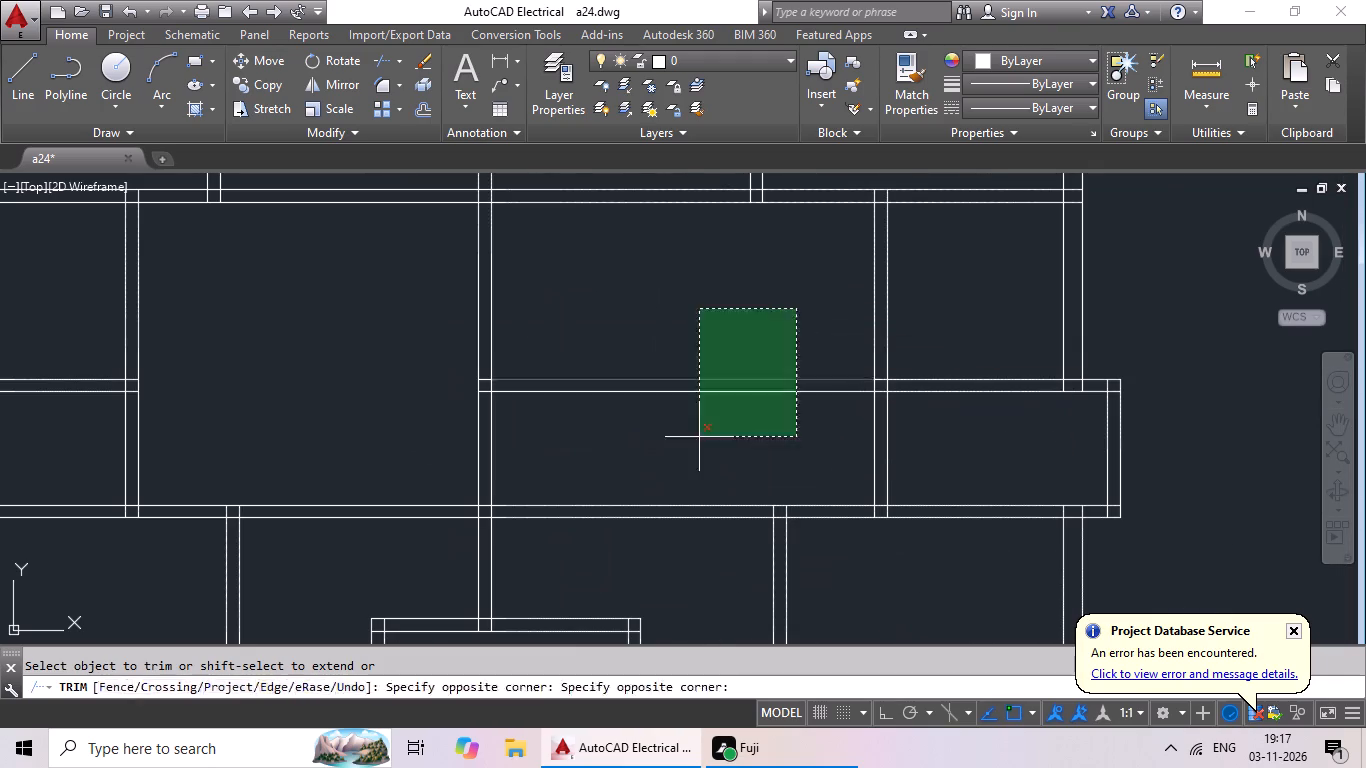
pyautogui.moveTo(696, 442); pyautogui.dragTo(691, 450)
pyautogui.click(691, 448)
pyautogui.scroll(-2, 727, 416)
pyautogui.press('Escape')
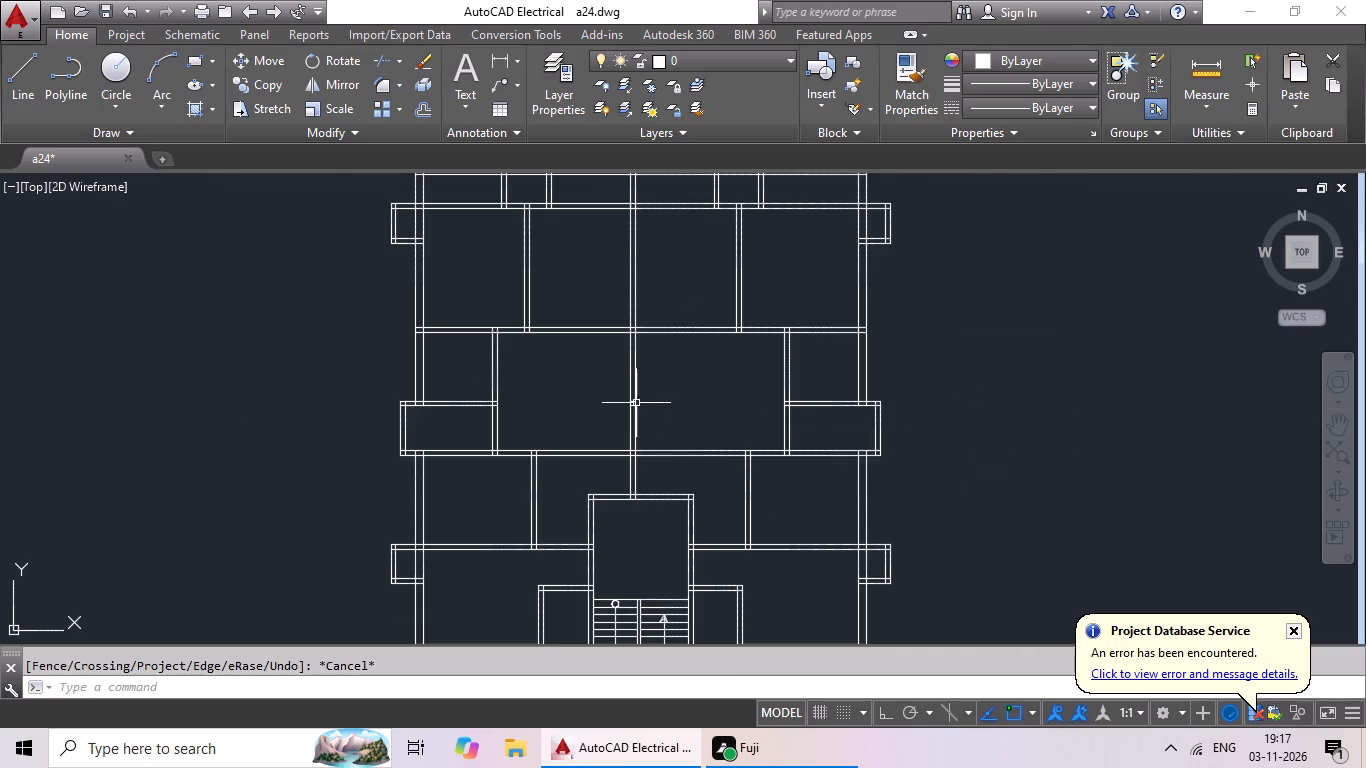
# Erase the two leftover short horizontal lines inside the central vertical wall where the band's upper wall crossed it.
pyautogui.scroll(6, 636, 404)
pyautogui.moveTo(563, 272); pyautogui.dragTo(559, 433)
pyautogui.click(558, 433)
pyautogui.press('Delete')
pyautogui.scroll(-5, 707, 436)
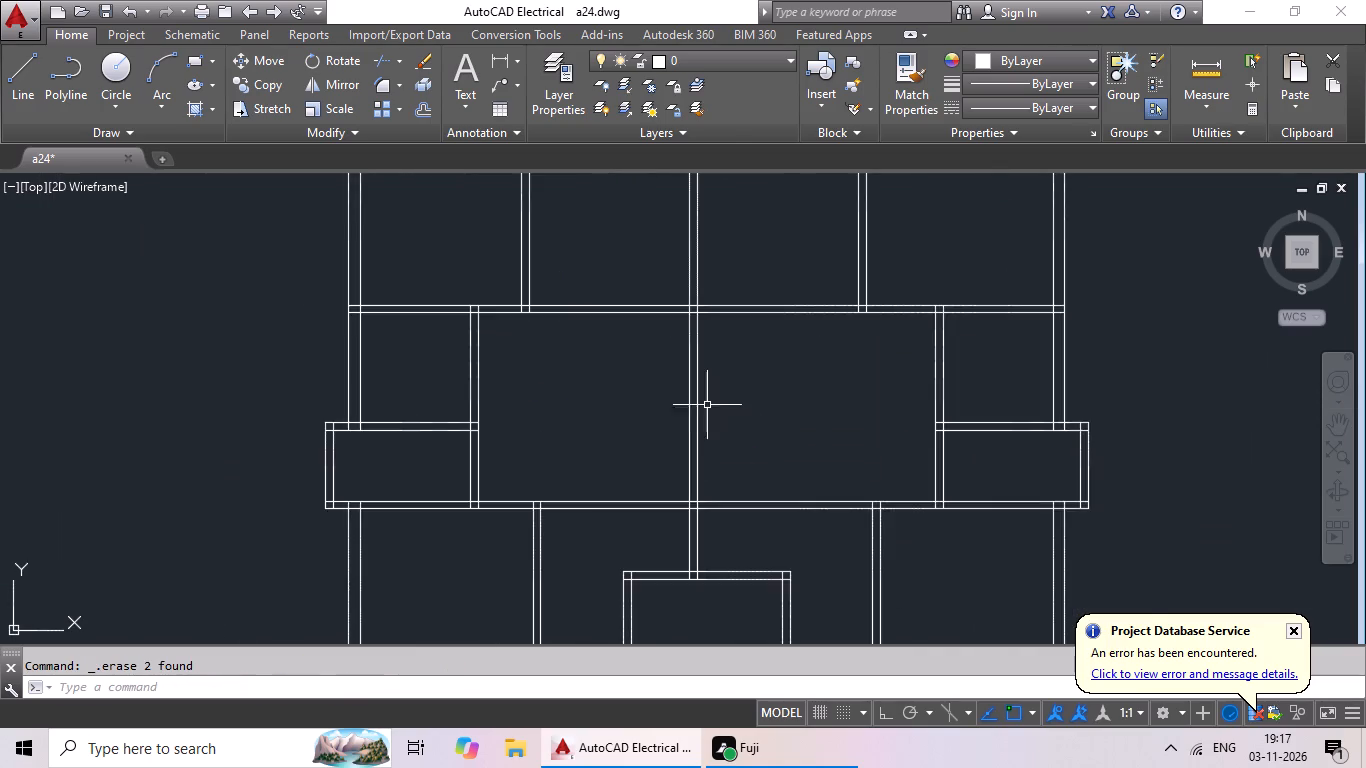
pyautogui.scroll(-2, 715, 394)
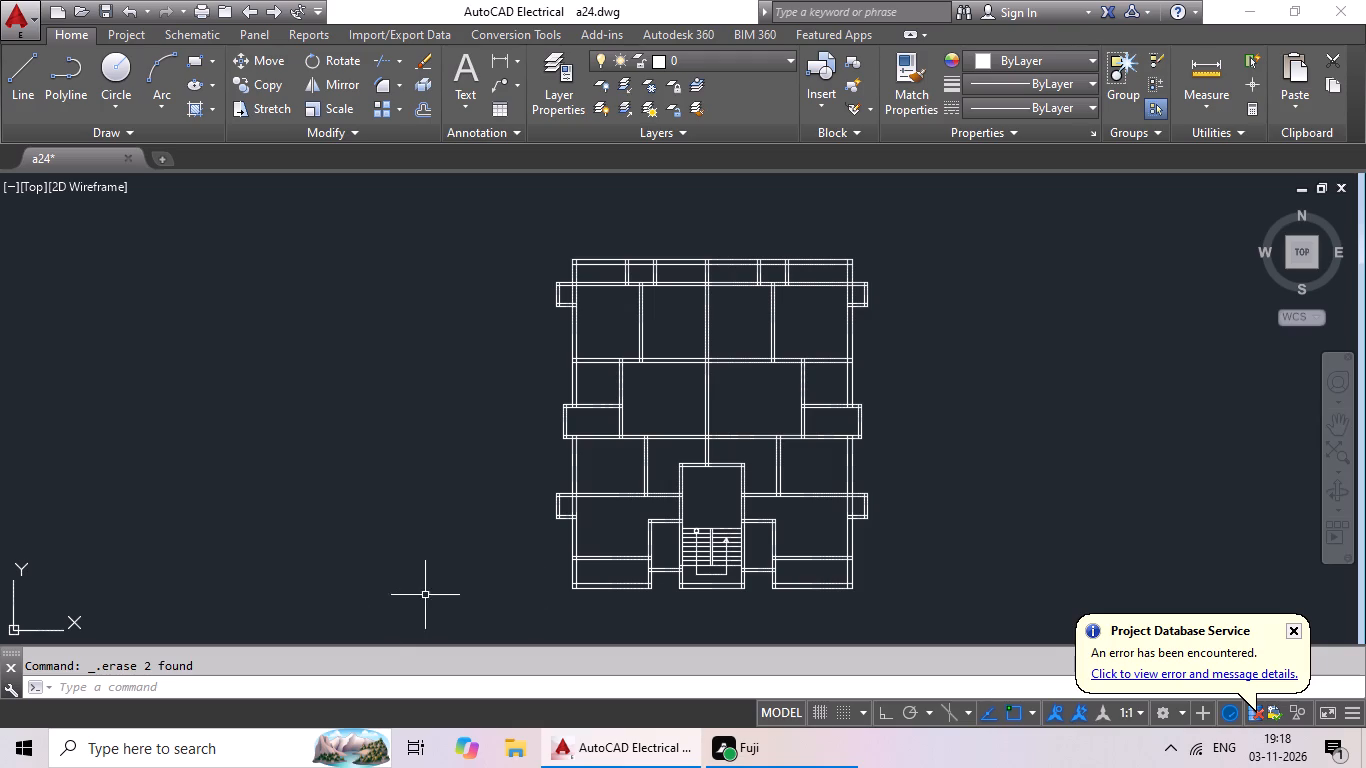
# Trim the long horizontal wall just above the stair bay on both sides of the central wall, back to the nearest vertical walls.
pyautogui.press('Escape')
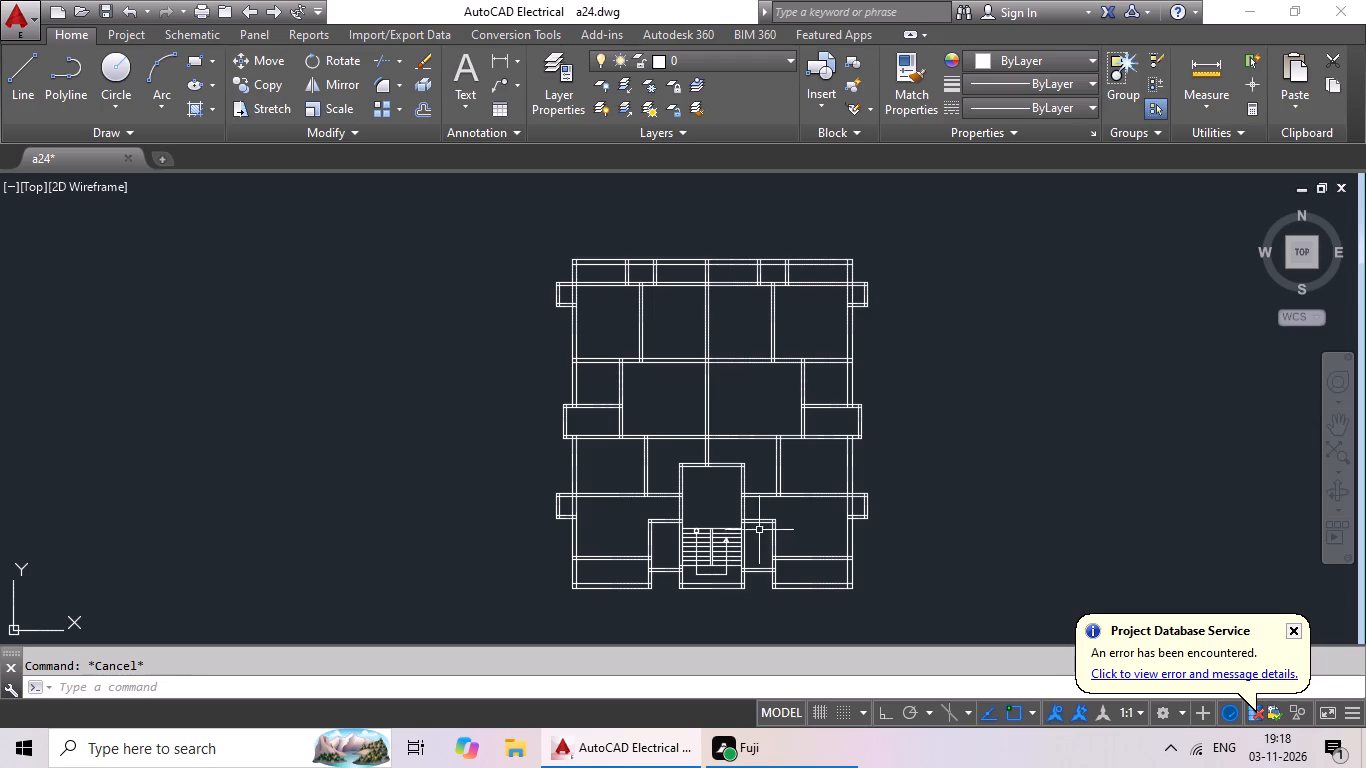
pyautogui.write('tr')
pyautogui.press('space')
pyautogui.press('space')
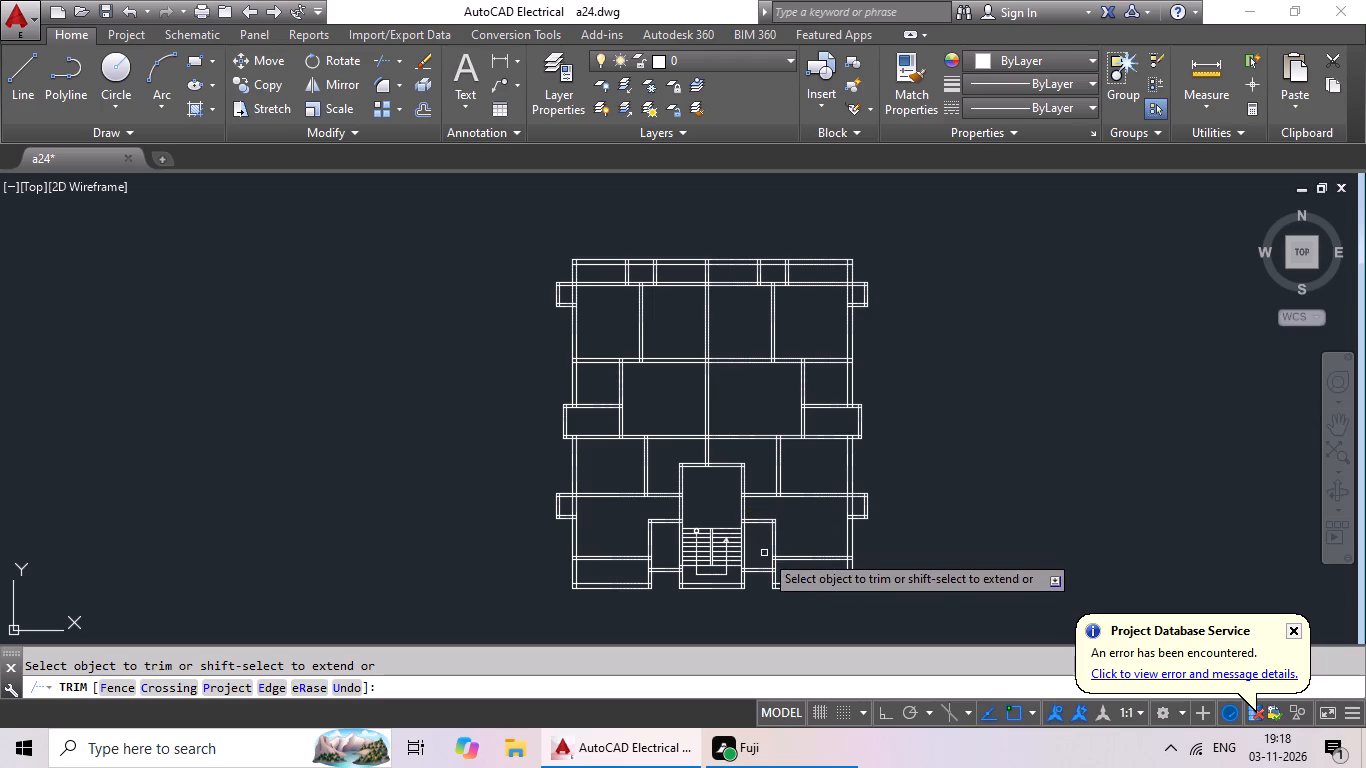
pyautogui.scroll(2, 758, 506)
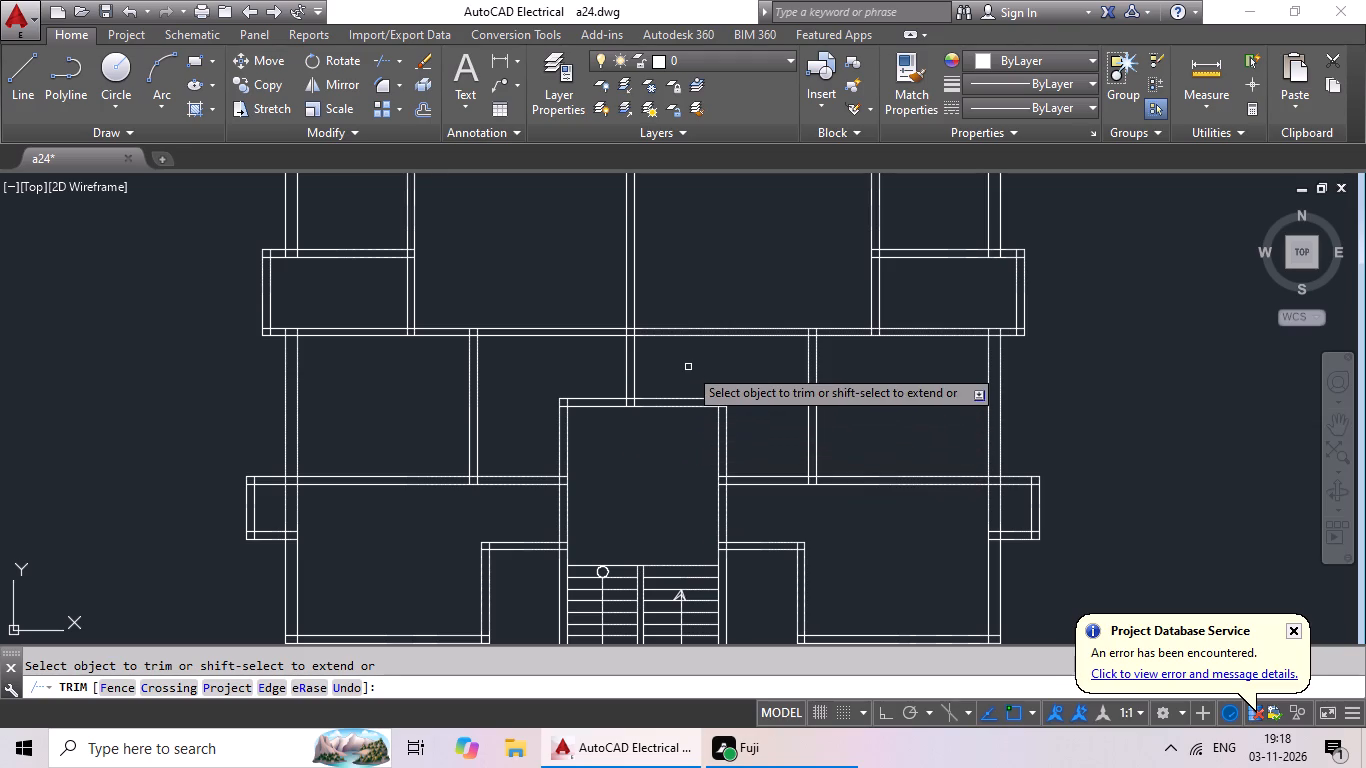
pyautogui.moveTo(690, 362); pyautogui.dragTo(661, 439, button='middle')
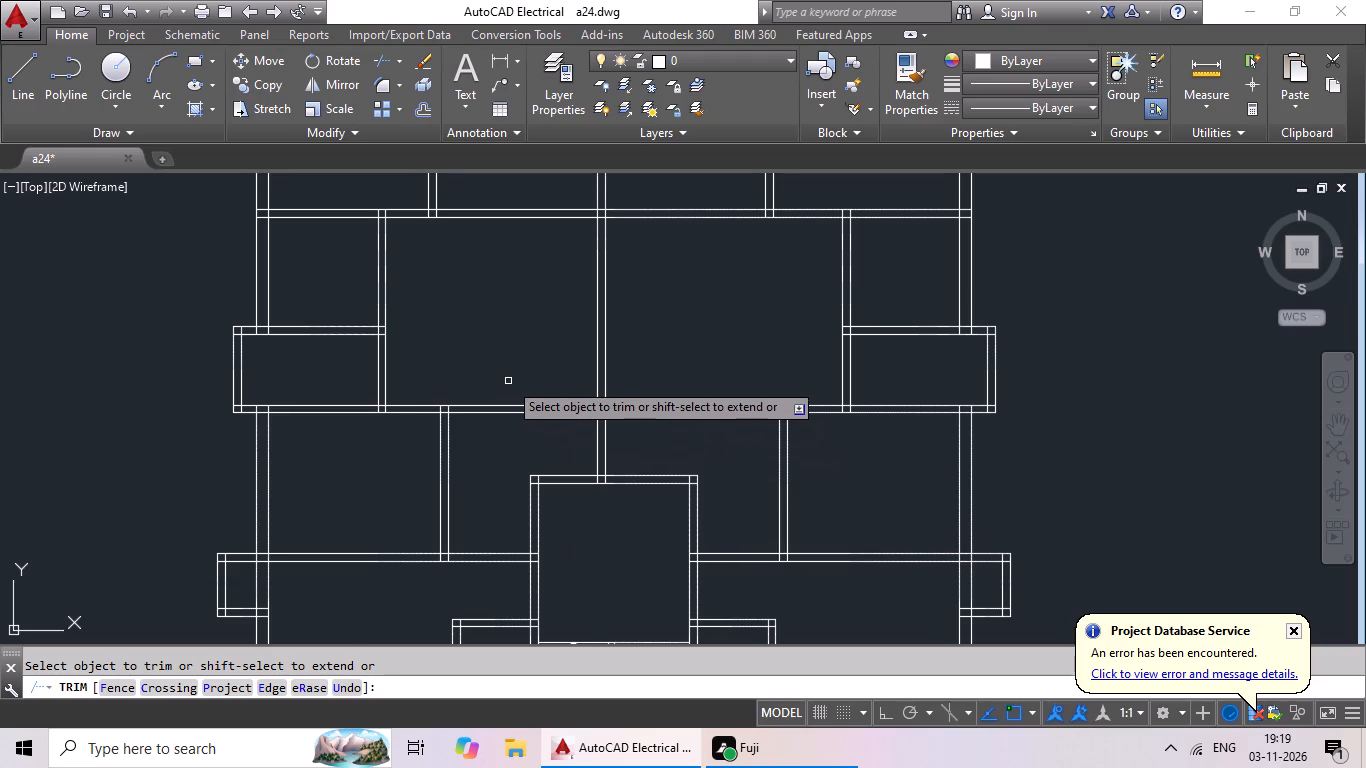
pyautogui.scroll(2, 508, 400)
pyautogui.moveTo(529, 362); pyautogui.dragTo(460, 487)
pyautogui.click(460, 483)
pyautogui.moveTo(929, 361); pyautogui.dragTo(924, 374)
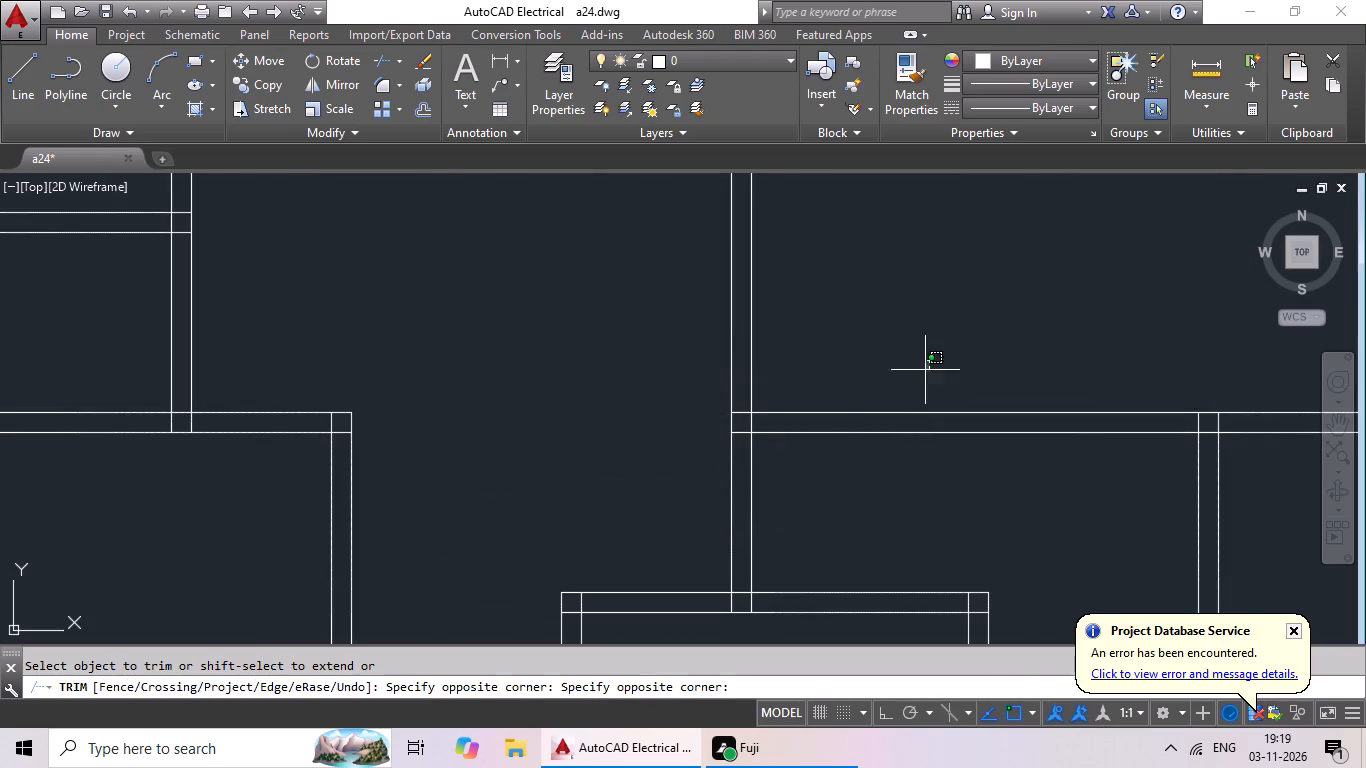
pyautogui.moveTo(924, 374); pyautogui.dragTo(879, 448)
pyautogui.click(880, 447)
pyautogui.scroll(-2, 911, 412)
pyautogui.moveTo(912, 406); pyautogui.dragTo(805, 365, button='middle')
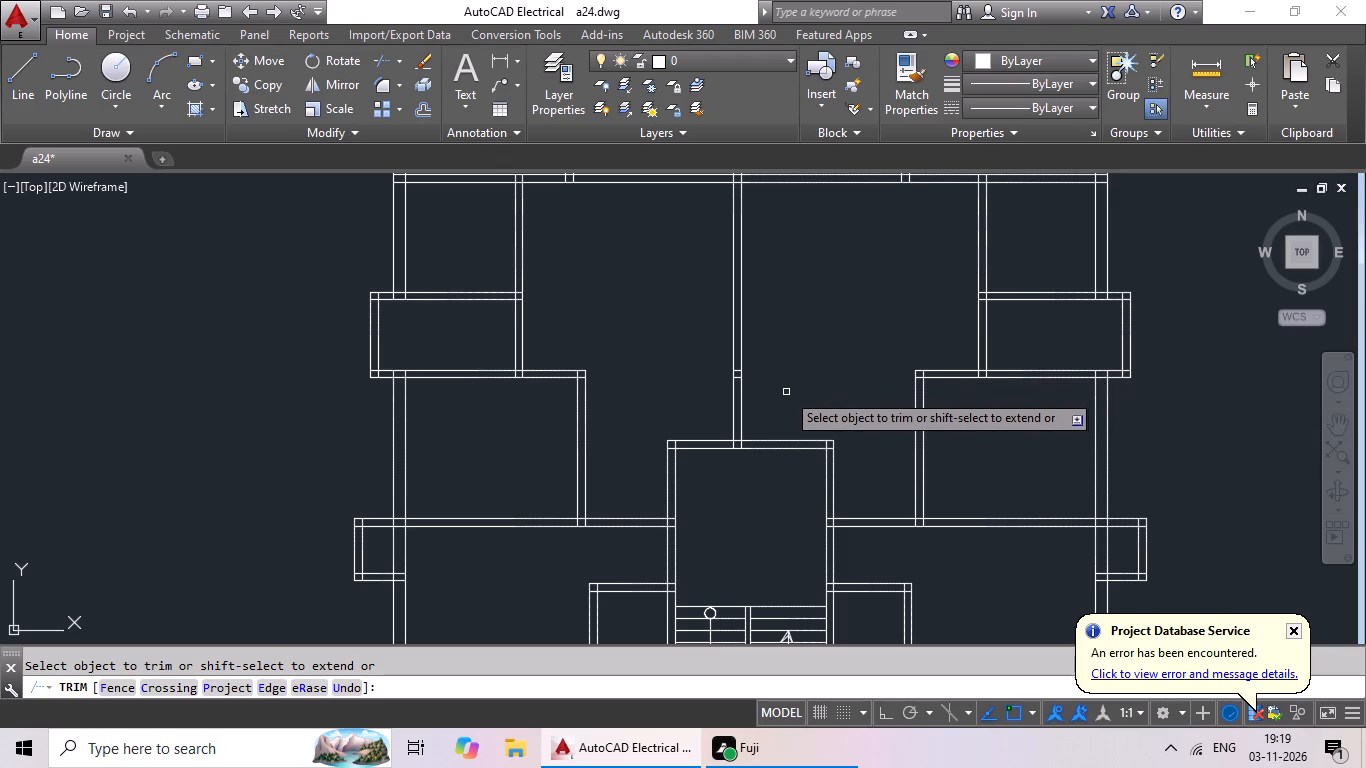
pyautogui.press('Escape')
pyautogui.press('Escape')
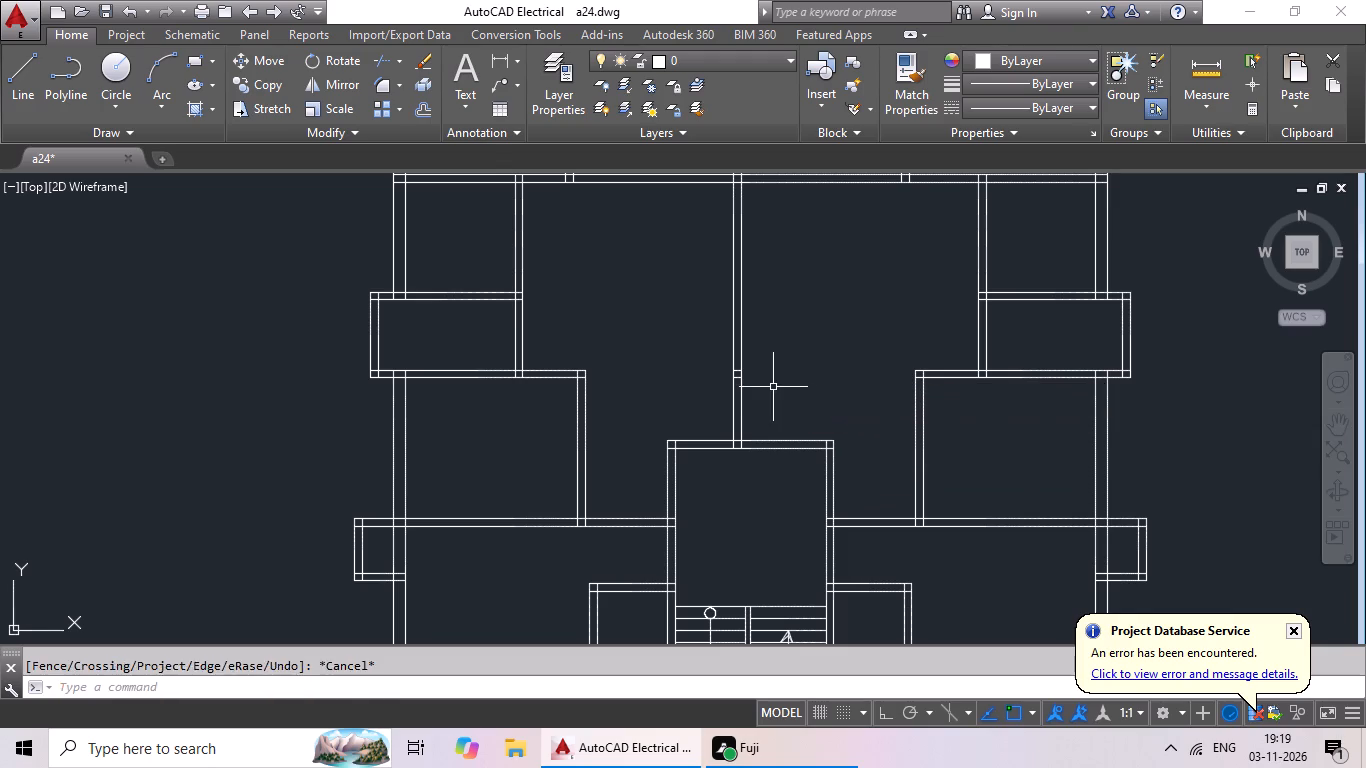
# Erase the two leftover short horizontal lines inside the central vertical wall just above the stair bay.
pyautogui.scroll(5, 734, 369)
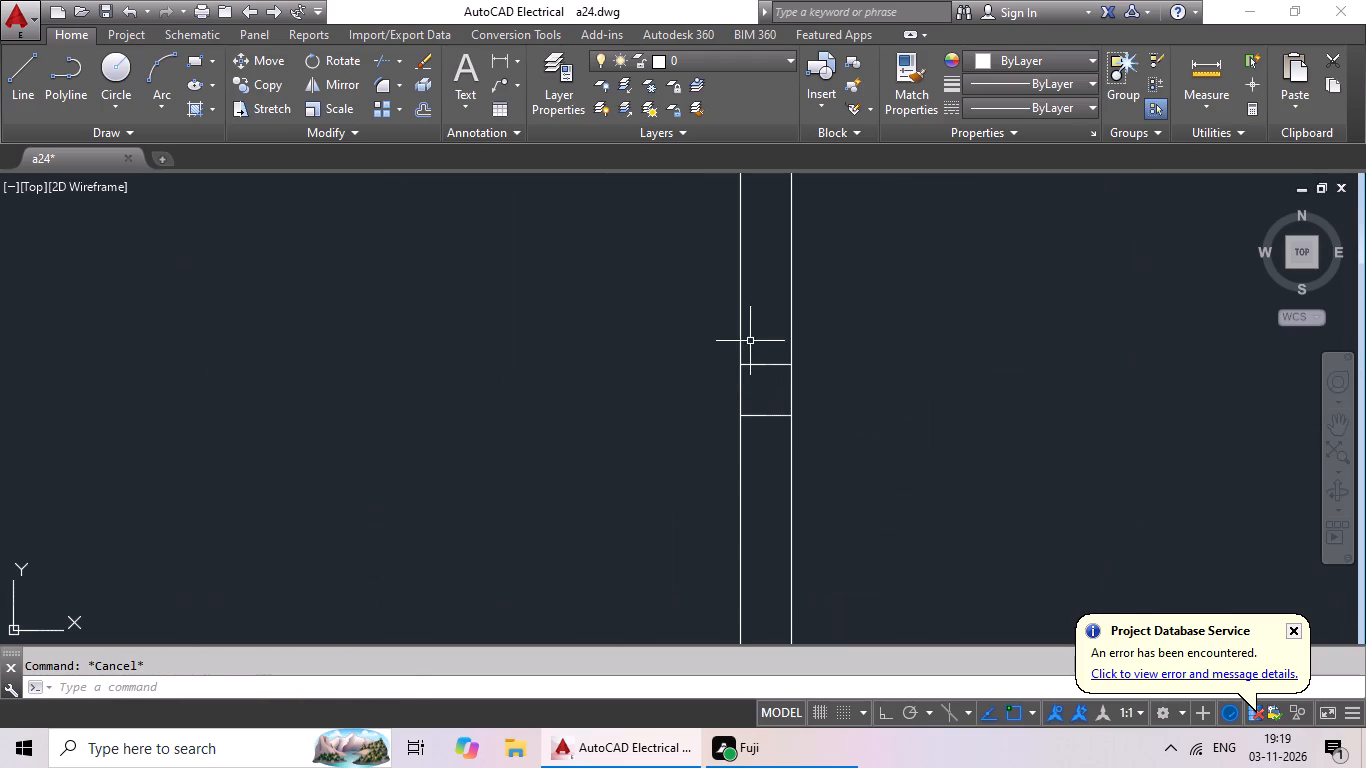
pyautogui.moveTo(772, 336); pyautogui.dragTo(749, 493)
pyautogui.click(755, 483)
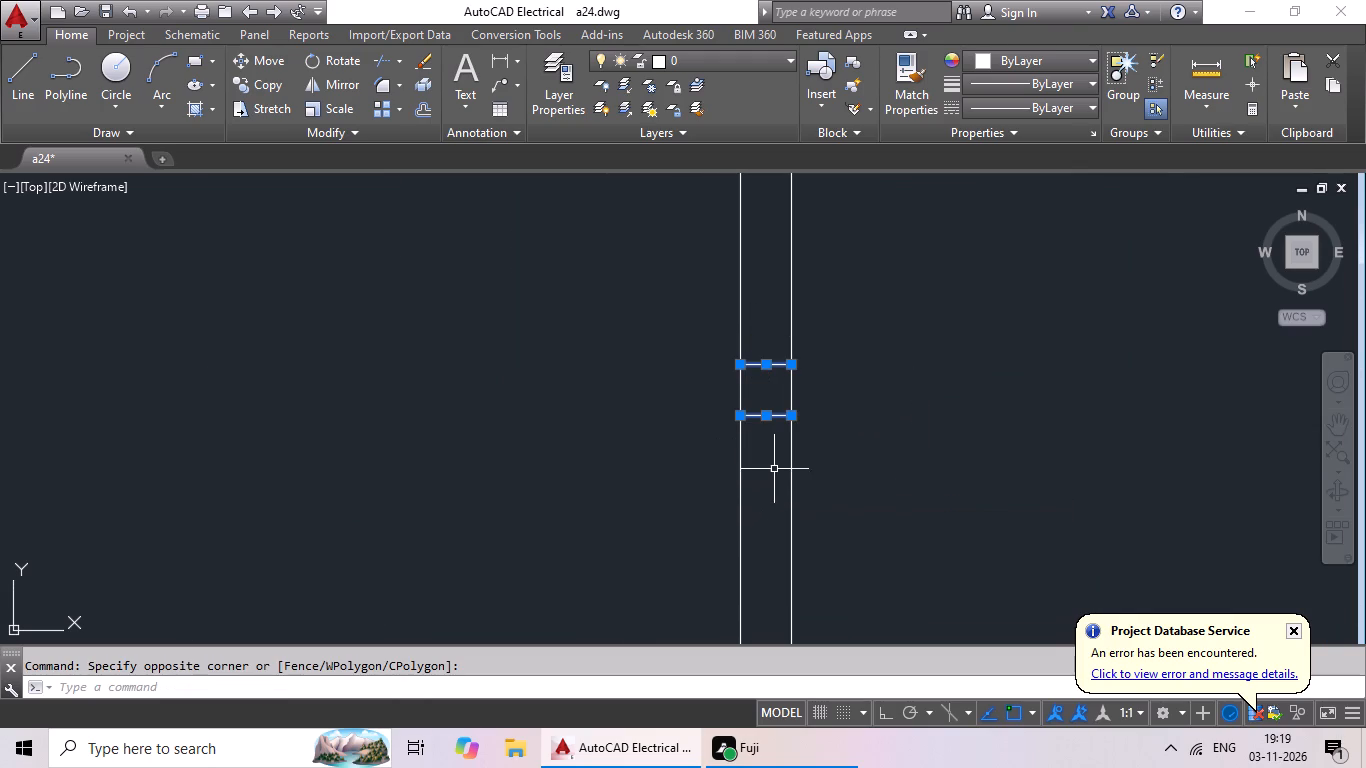
pyautogui.press('Delete')
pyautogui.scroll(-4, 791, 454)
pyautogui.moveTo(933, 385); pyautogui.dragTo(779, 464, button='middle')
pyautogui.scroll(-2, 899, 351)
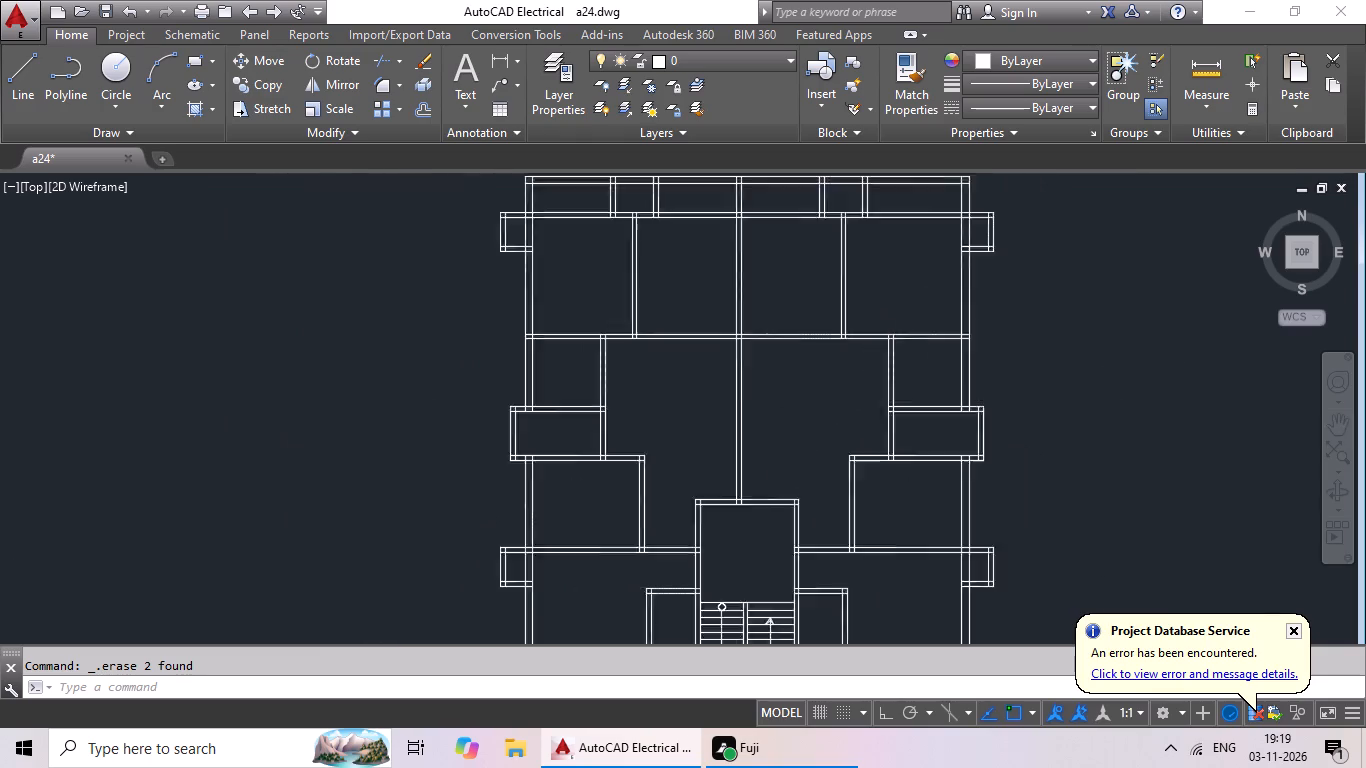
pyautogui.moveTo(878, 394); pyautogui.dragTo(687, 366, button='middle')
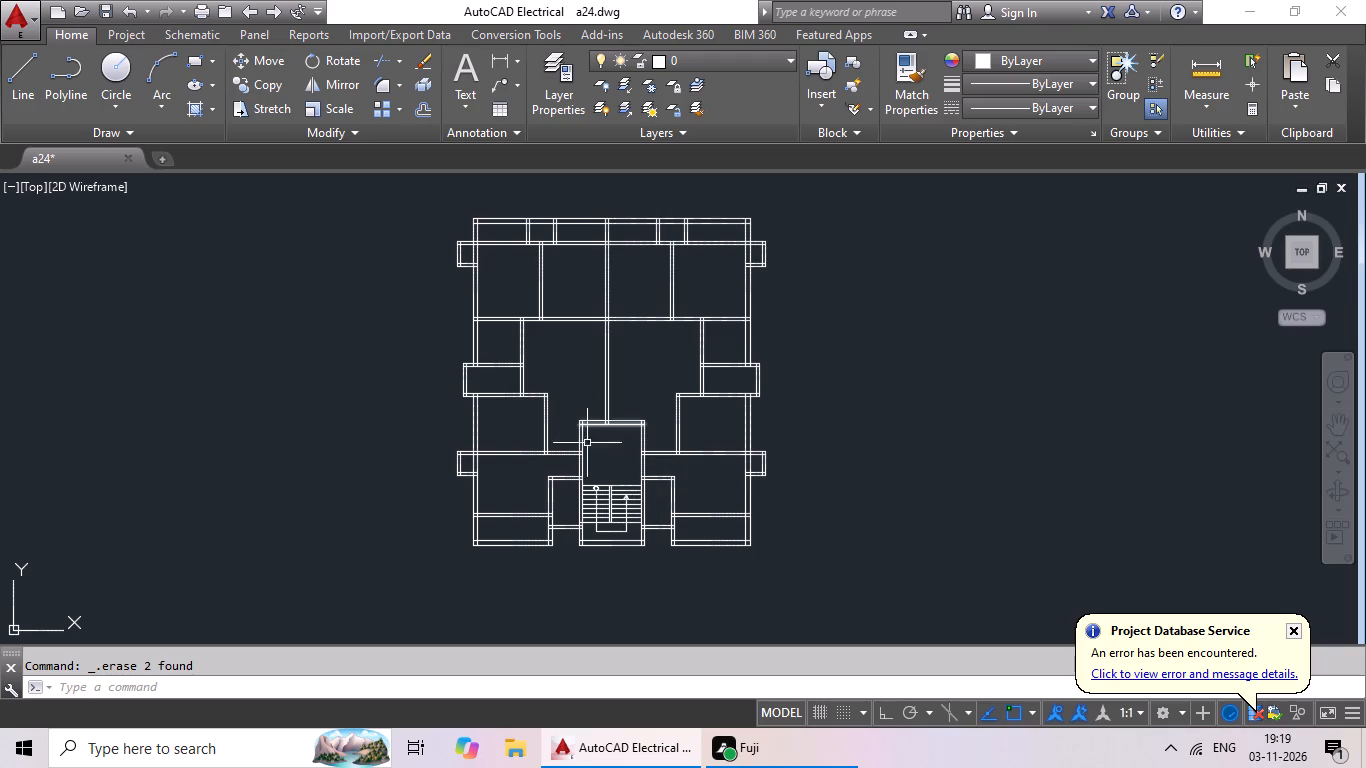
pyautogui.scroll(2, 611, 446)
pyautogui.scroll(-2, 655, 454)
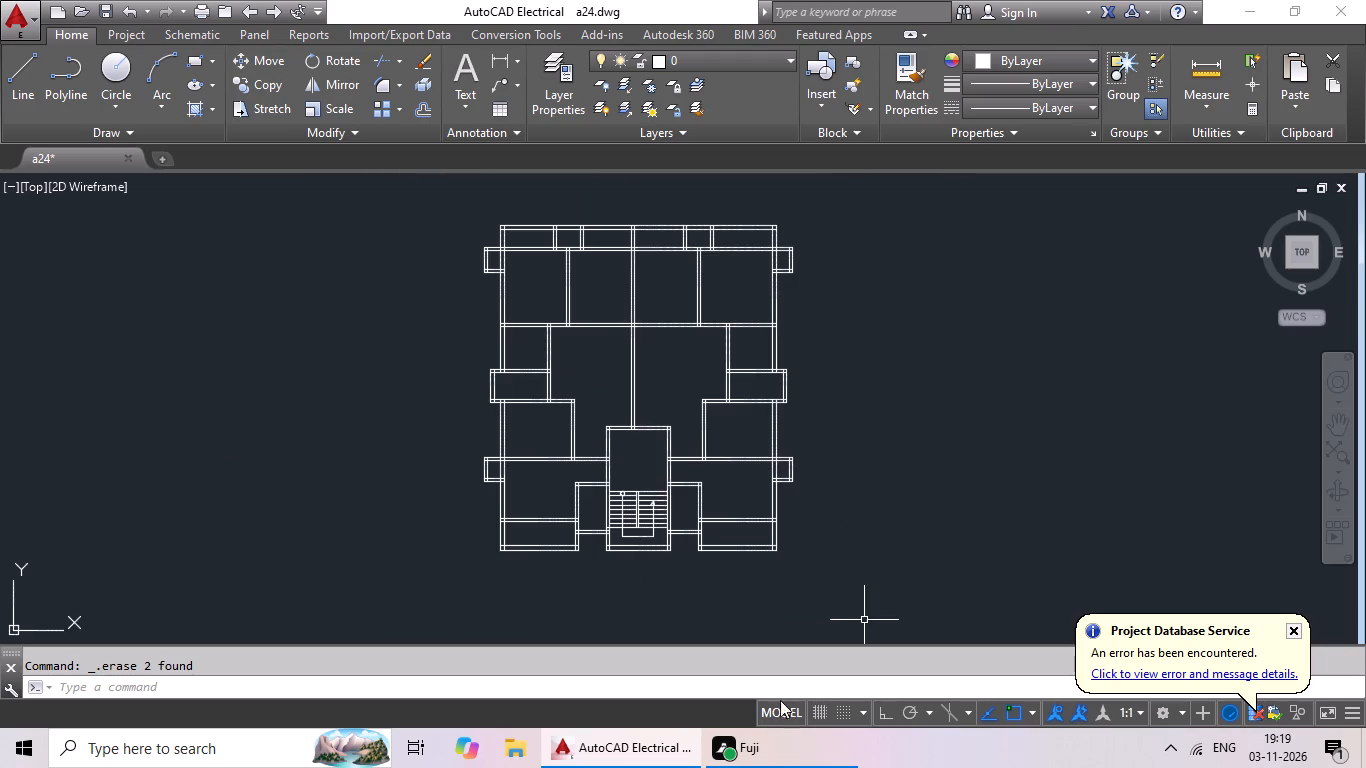
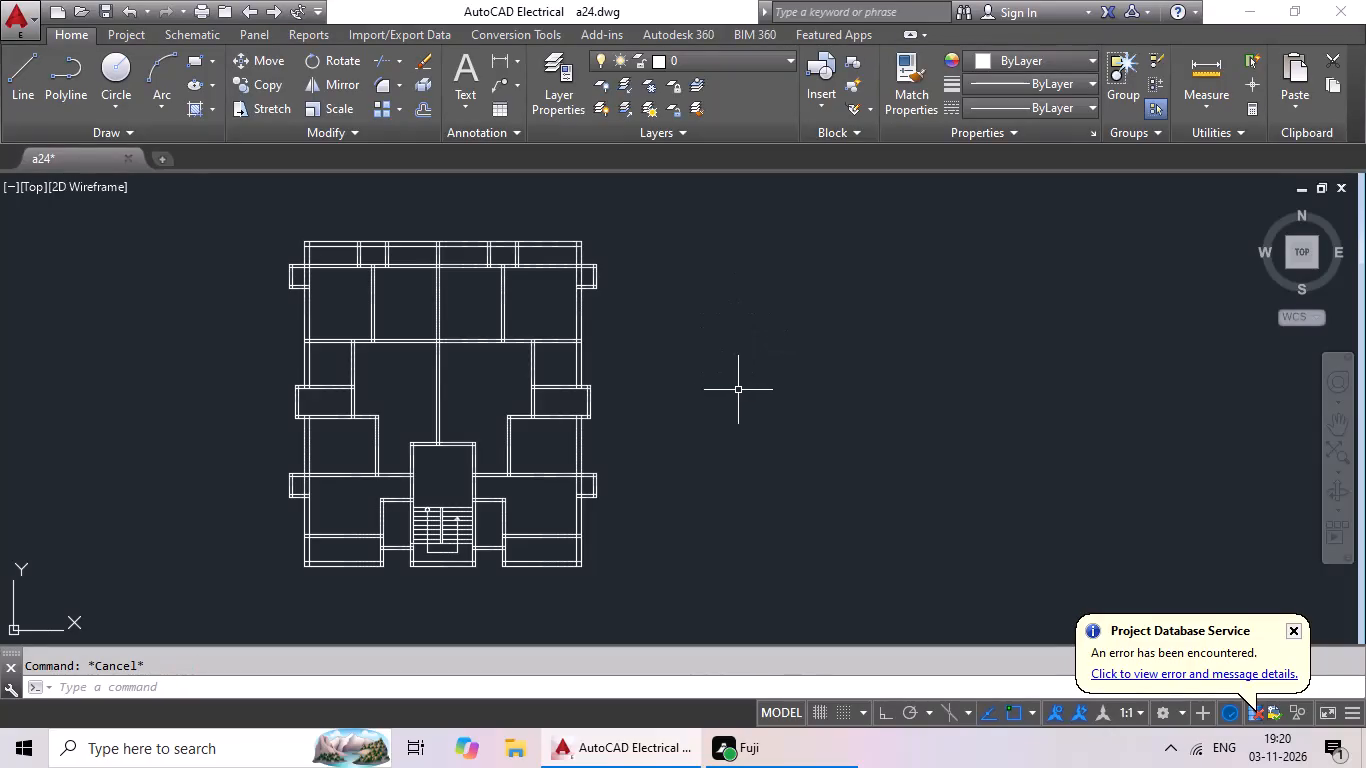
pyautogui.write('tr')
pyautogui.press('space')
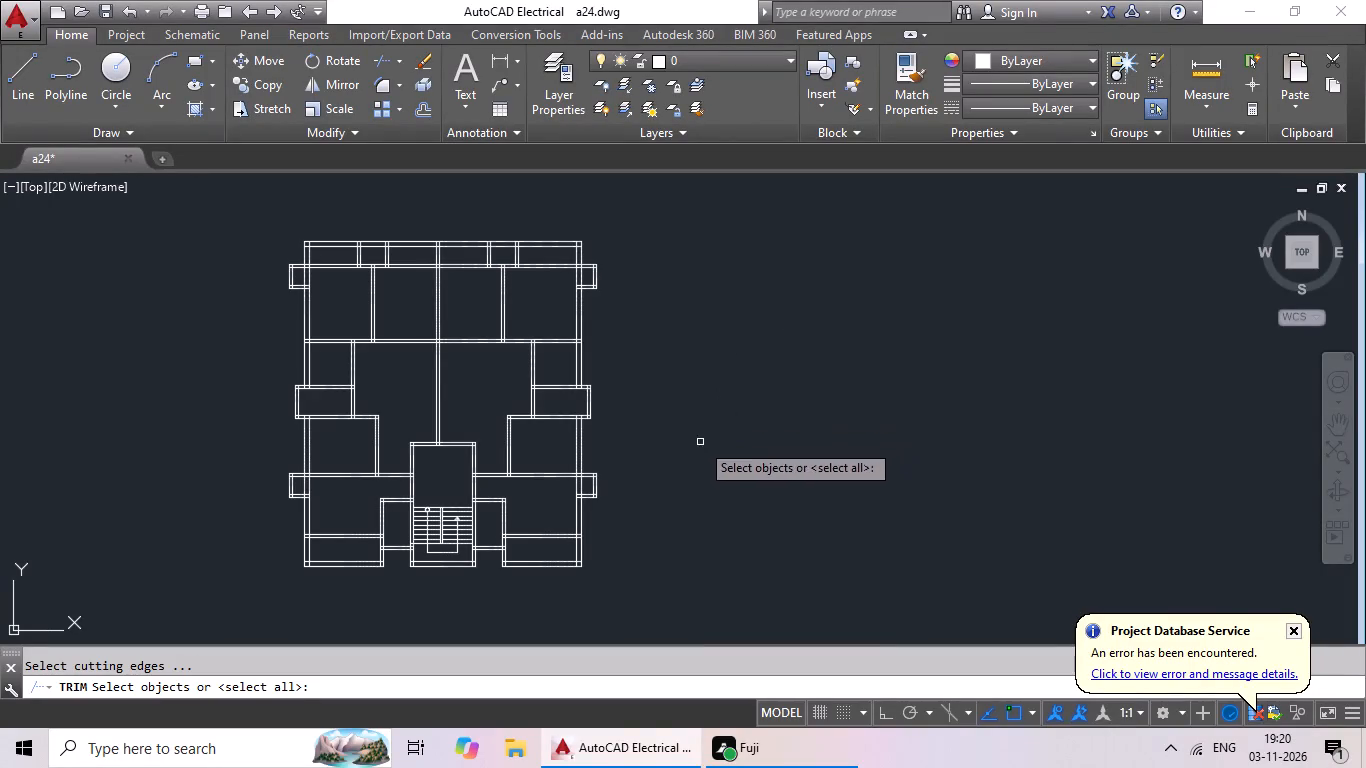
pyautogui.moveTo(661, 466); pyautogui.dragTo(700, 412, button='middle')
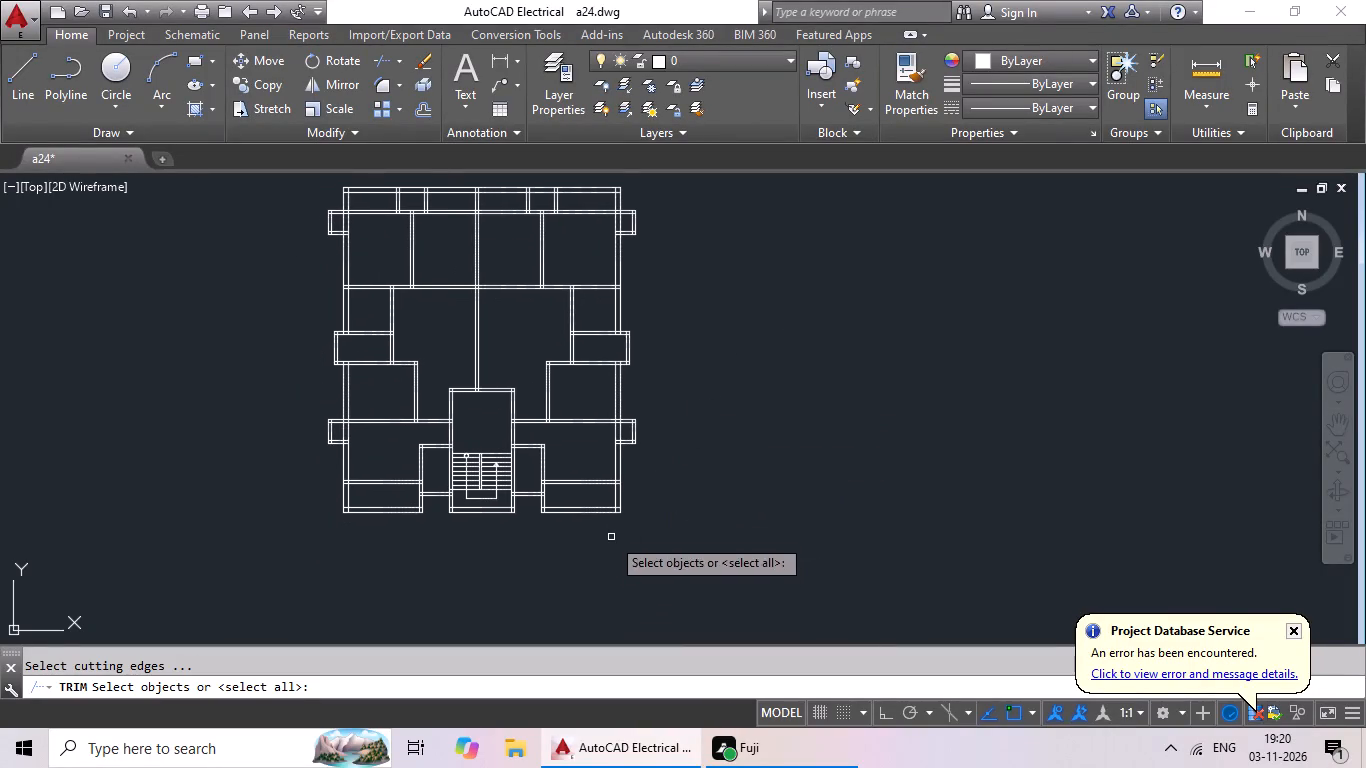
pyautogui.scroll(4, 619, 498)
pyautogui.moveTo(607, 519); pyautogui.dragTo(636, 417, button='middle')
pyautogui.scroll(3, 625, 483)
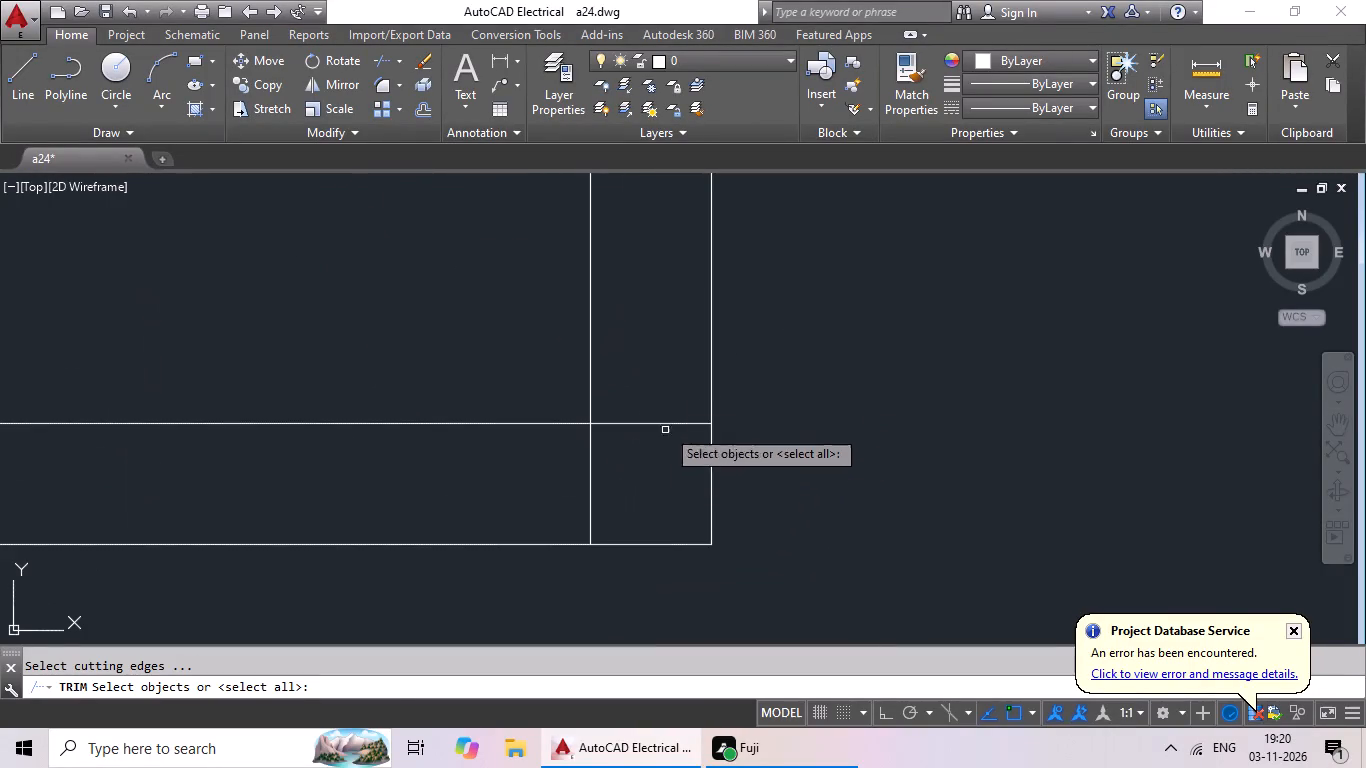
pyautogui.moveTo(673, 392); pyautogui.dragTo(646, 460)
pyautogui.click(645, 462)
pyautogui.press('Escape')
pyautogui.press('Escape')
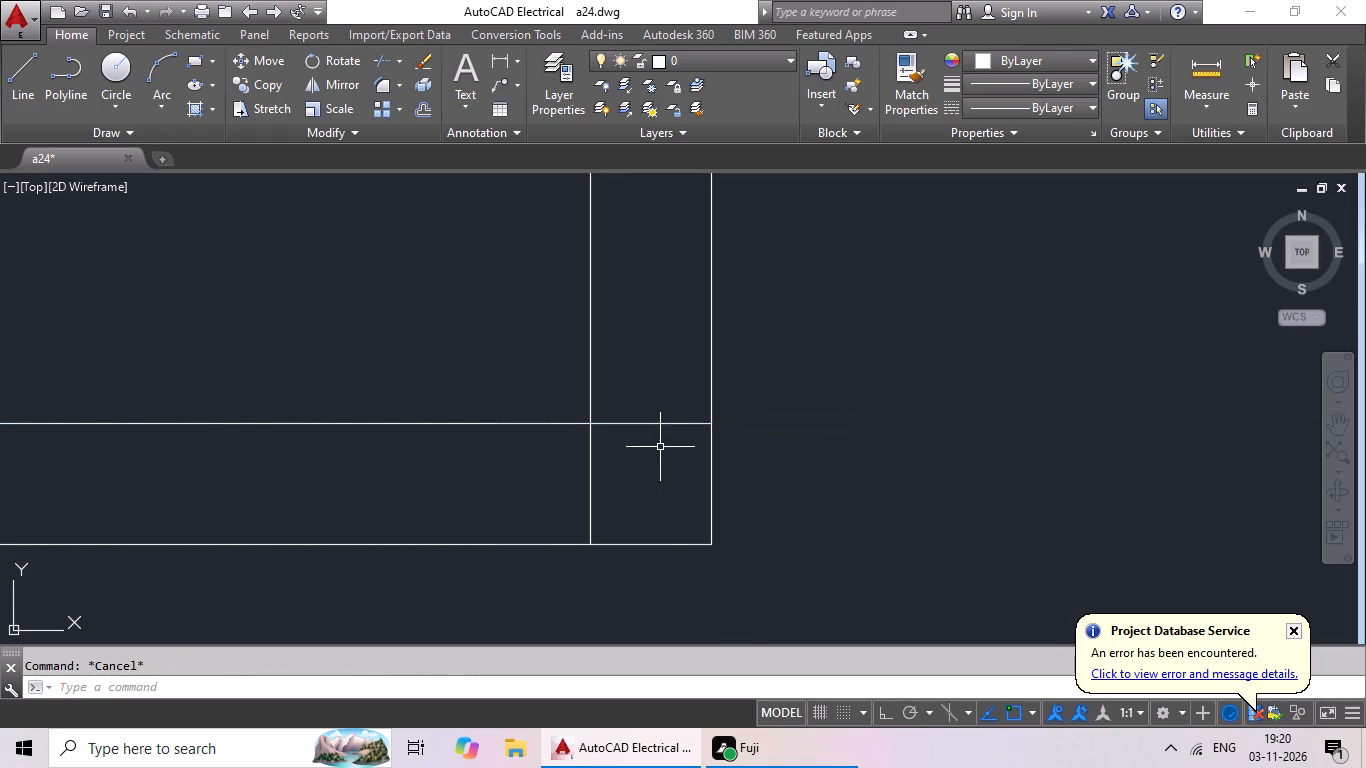
# Trim the crossing inner wall lines at the plan's lower-right outer corner into a clean corner.
pyautogui.write('tr')
pyautogui.press('space')
pyautogui.press('space')
pyautogui.scroll(2, 647, 424)
pyautogui.moveTo(673, 357); pyautogui.dragTo(640, 492)
pyautogui.click(640, 491)
pyautogui.scroll(-2, 686, 454)
pyautogui.moveTo(689, 461); pyautogui.dragTo(582, 496)
pyautogui.click(579, 498)
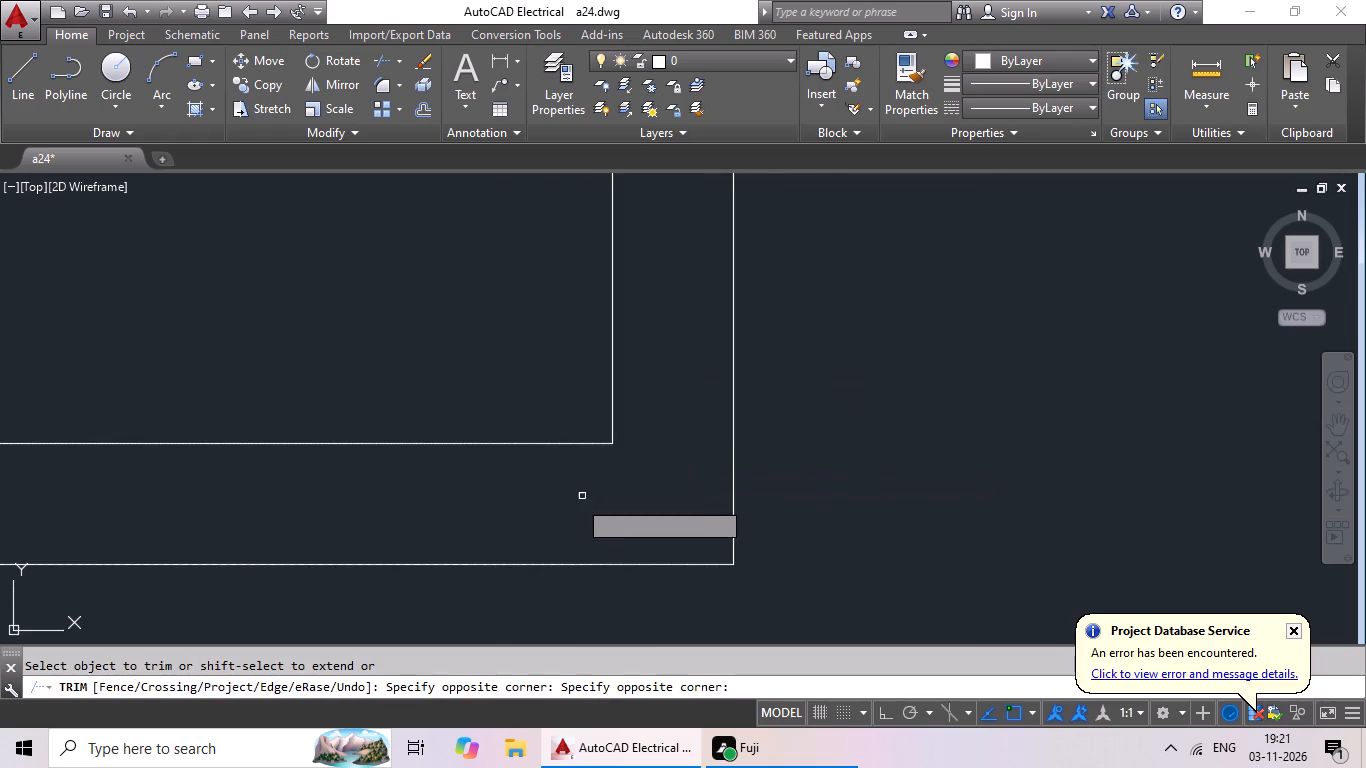
# Trim the crossing inner wall lines at the bottom-left corner of the lower-right room.
pyautogui.moveTo(601, 498); pyautogui.dragTo(1096, 490, button='middle')
pyautogui.scroll(-3, 691, 490)
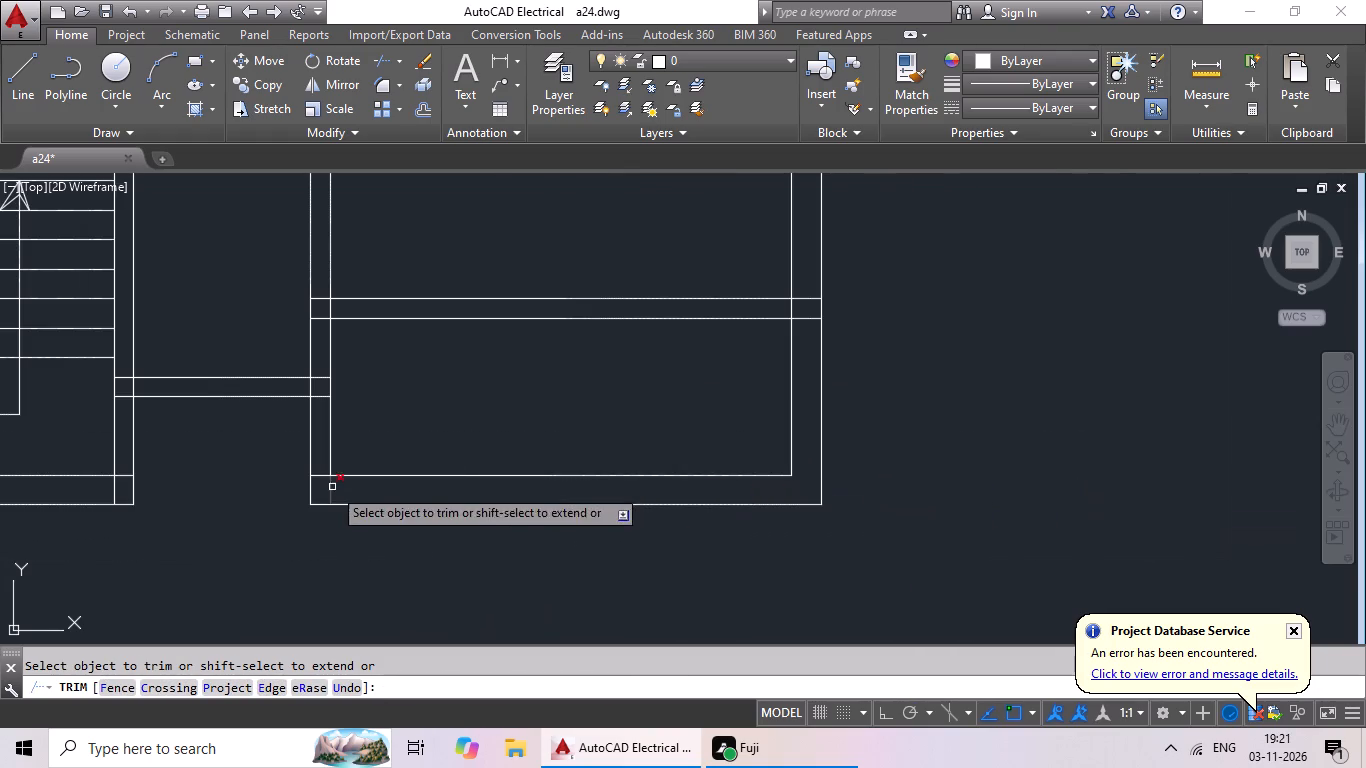
pyautogui.scroll(5, 332, 487)
pyautogui.moveTo(446, 453); pyautogui.dragTo(200, 513)
pyautogui.click(206, 510)
pyautogui.moveTo(203, 281); pyautogui.dragTo(167, 472)
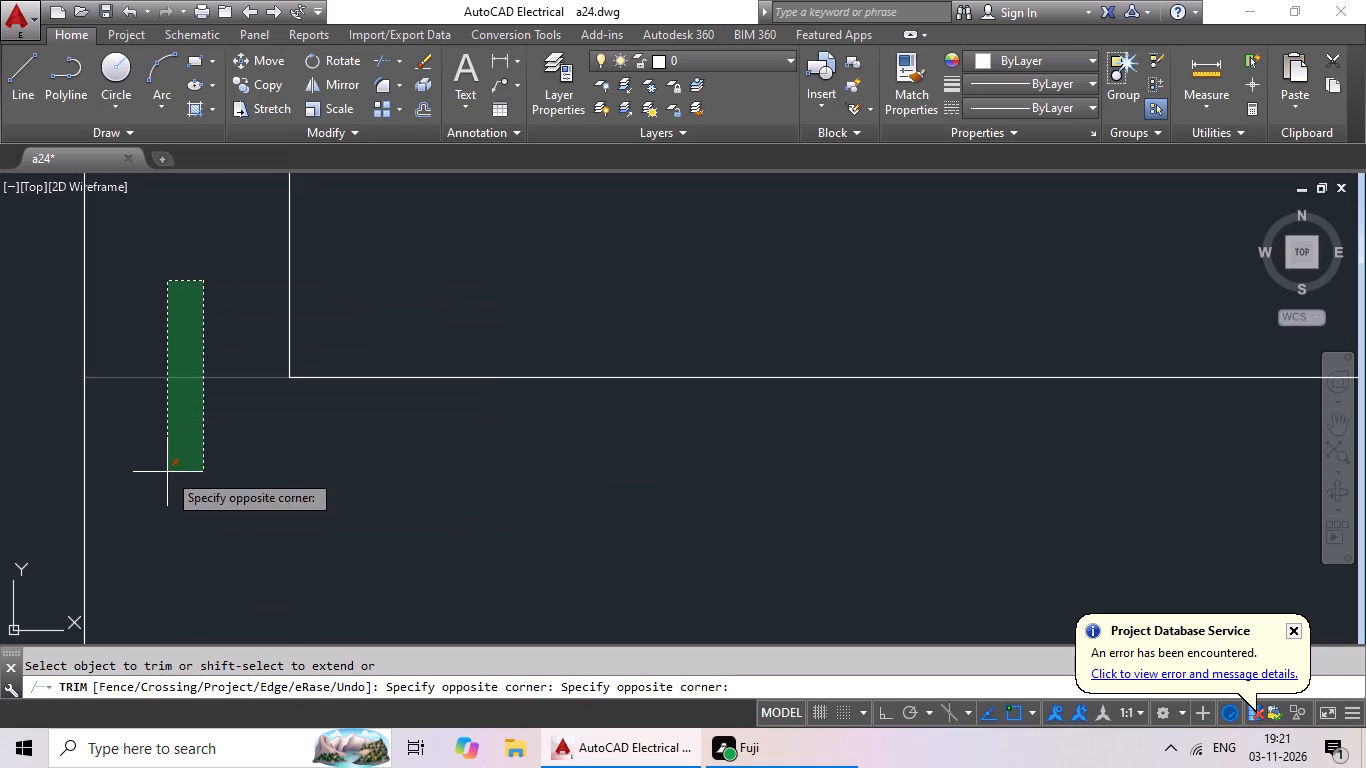
pyautogui.click(167, 472)
# Trim the junction where the lower-right room's horizontal partition meets the right exterior wall, opening the T-joint.
pyautogui.scroll(-3, 167, 472)
pyautogui.scroll(-3, 265, 312)
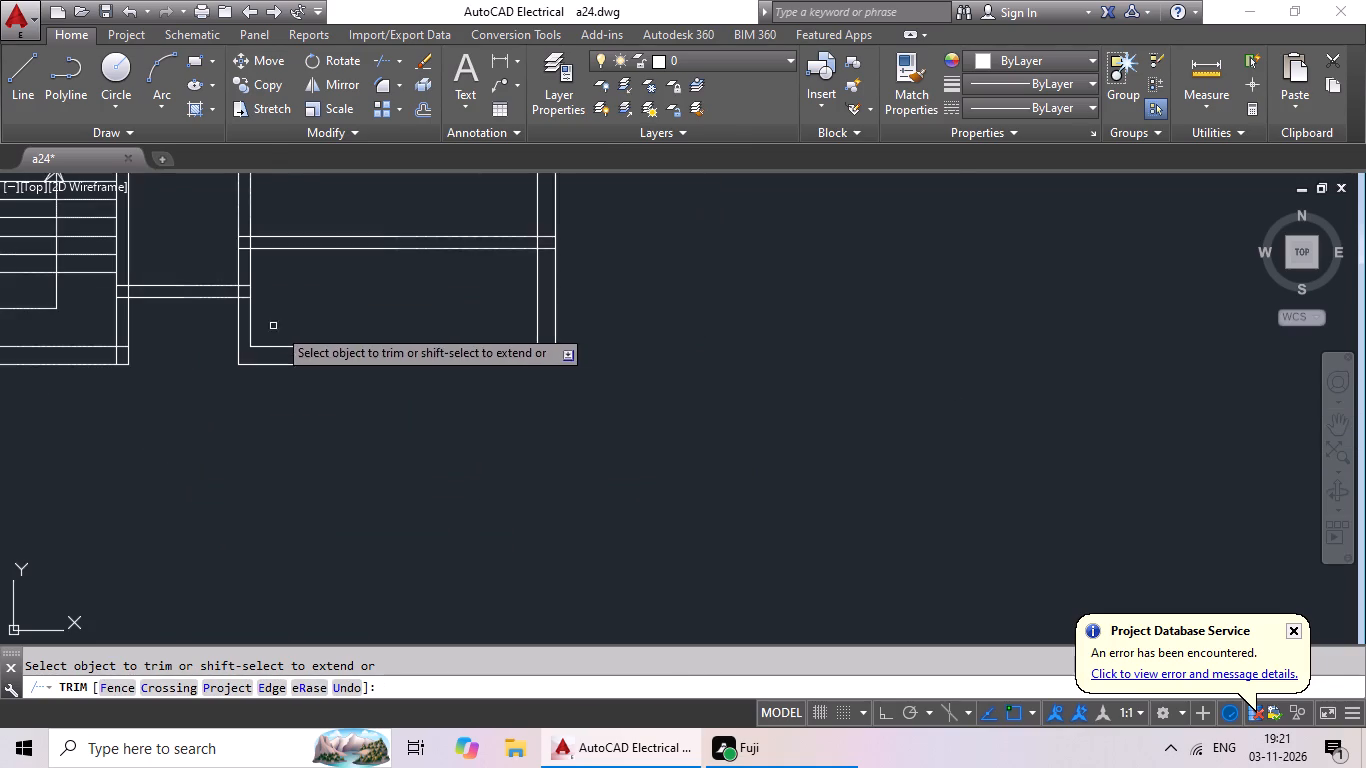
pyautogui.moveTo(336, 312); pyautogui.dragTo(224, 397, button='middle')
pyautogui.scroll(4, 478, 304)
pyautogui.moveTo(178, 443); pyautogui.dragTo(185, 440, button='middle')
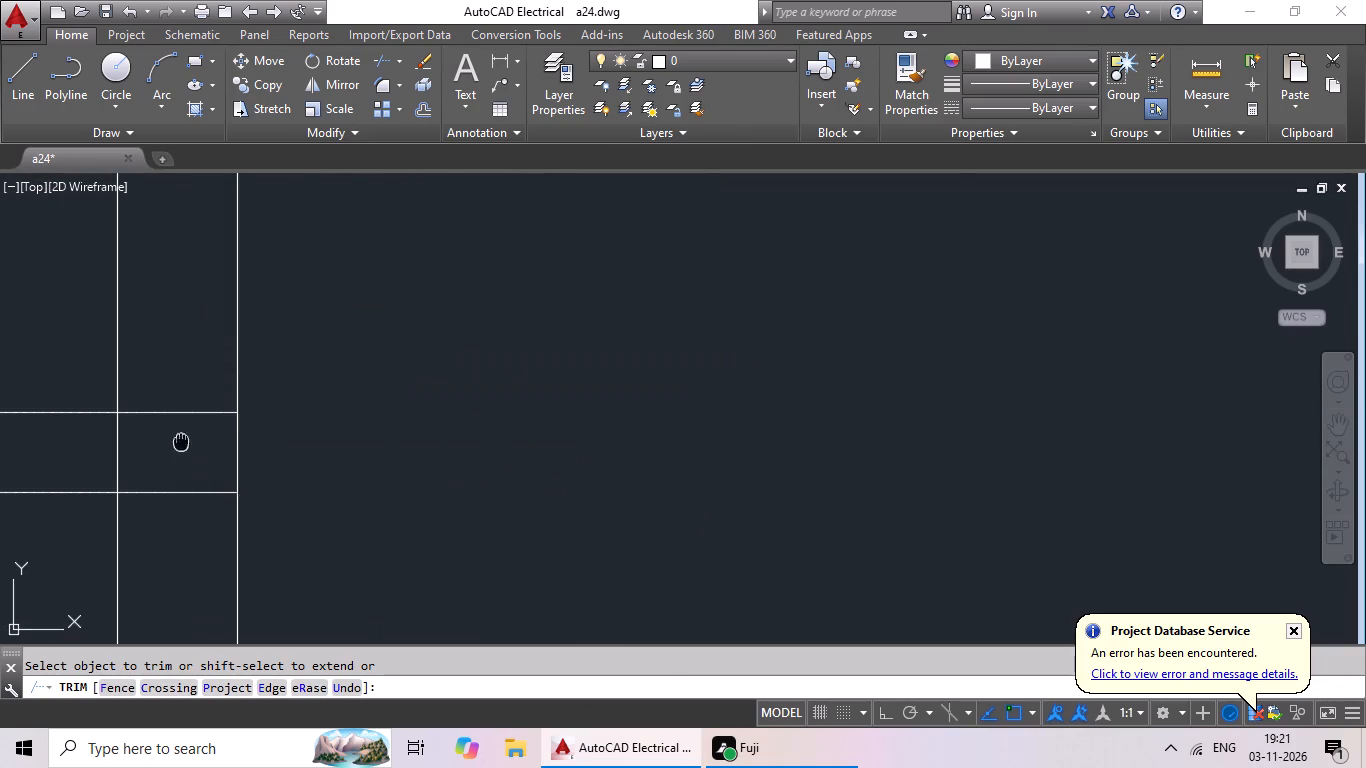
pyautogui.moveTo(185, 440); pyautogui.dragTo(434, 425, button='middle')
pyautogui.scroll(1, 421, 428)
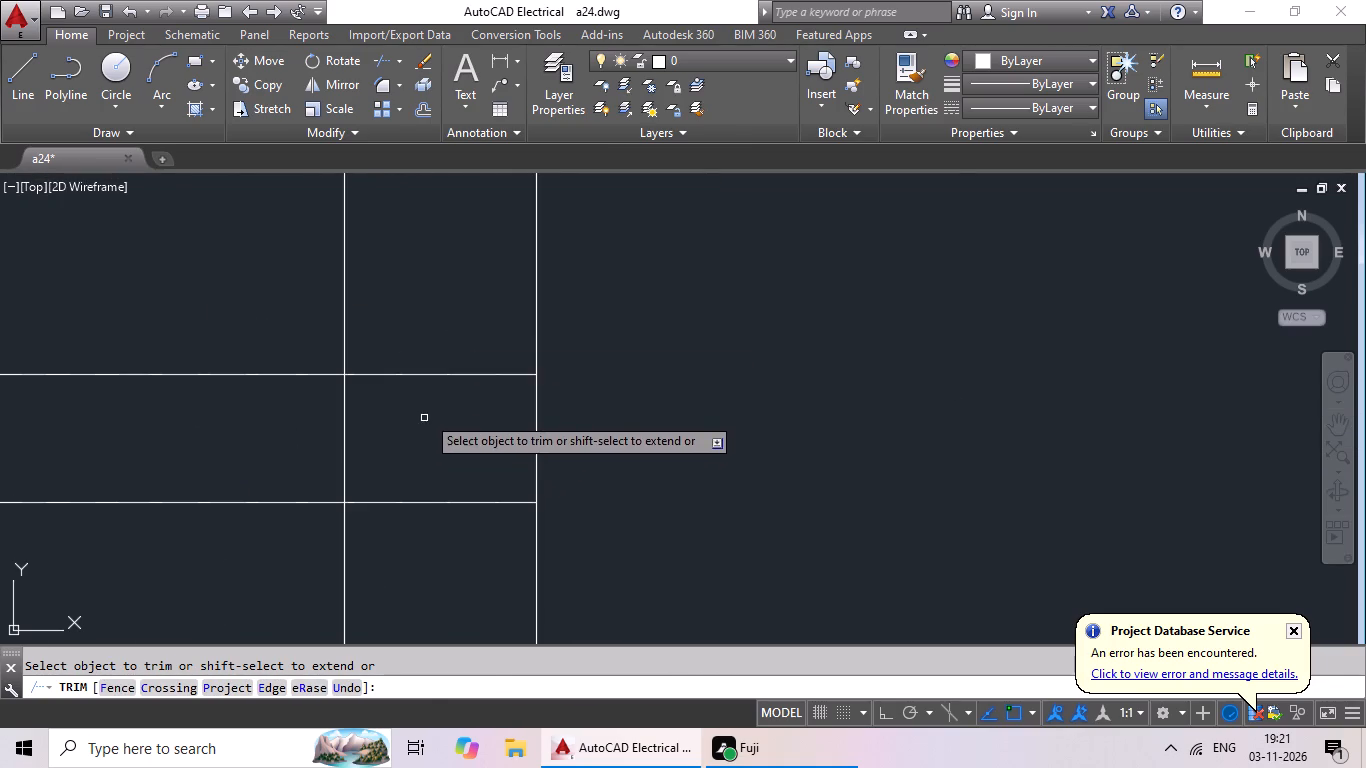
pyautogui.moveTo(461, 330); pyautogui.dragTo(418, 610)
pyautogui.moveTo(420, 603); pyautogui.dragTo(426, 588)
pyautogui.moveTo(454, 418); pyautogui.dragTo(282, 433)
pyautogui.moveTo(282, 433); pyautogui.dragTo(302, 437)
# Trim the junction at the left end of the lower-right room's horizontal partition into an open T-joint.
pyautogui.scroll(-4, 502, 478)
pyautogui.moveTo(247, 545); pyautogui.dragTo(252, 543, button='middle')
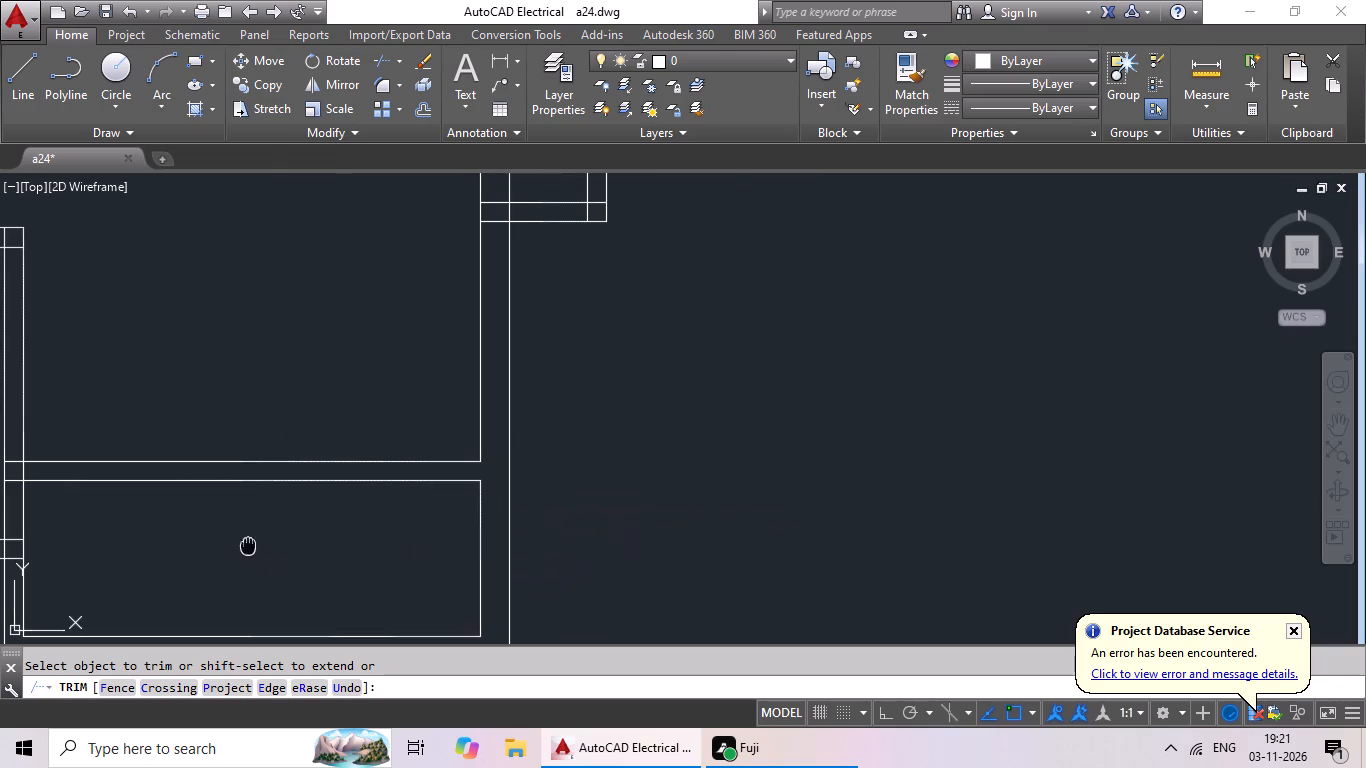
pyautogui.moveTo(252, 543); pyautogui.dragTo(693, 517, button='middle')
pyautogui.scroll(5, 475, 449)
pyautogui.moveTo(526, 351); pyautogui.dragTo(326, 462)
pyautogui.click(326, 466)
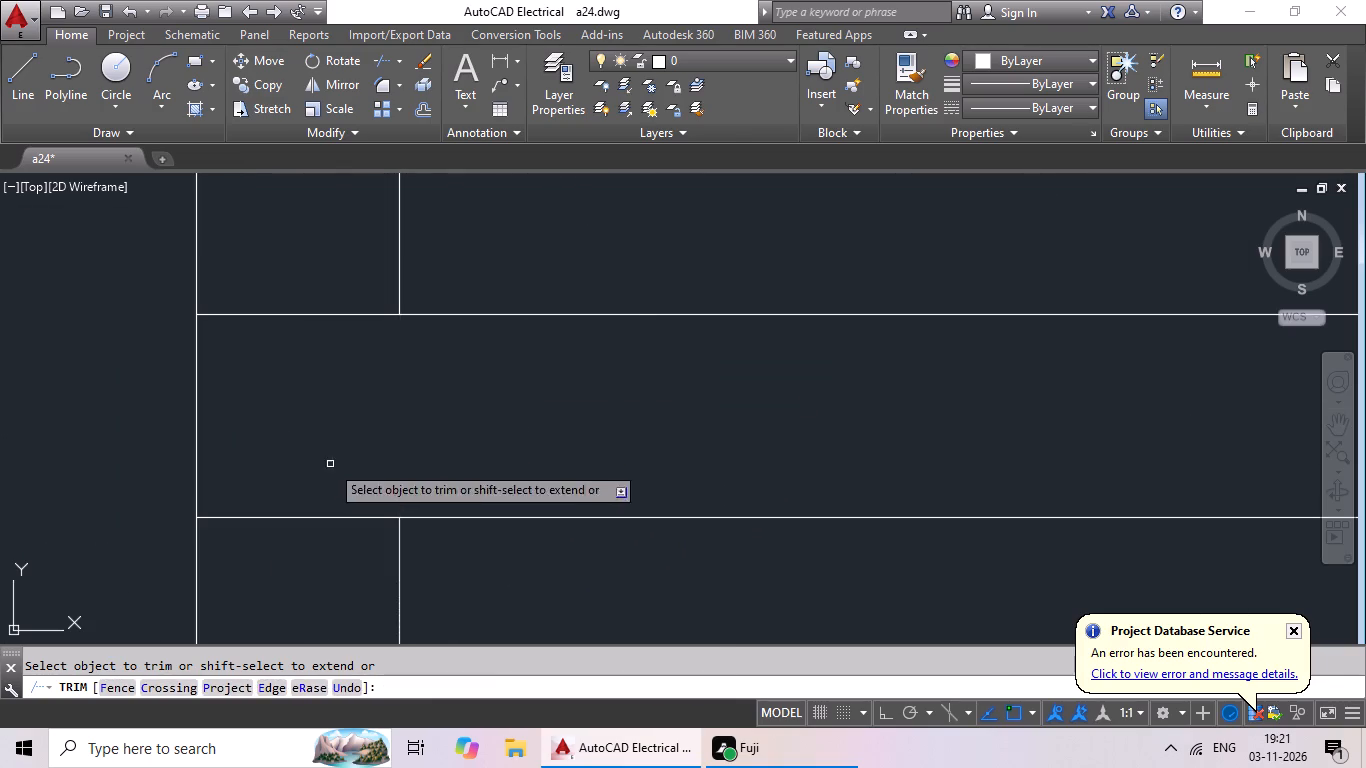
pyautogui.moveTo(352, 283); pyautogui.dragTo(297, 620)
pyautogui.click(304, 603)
# Trim the junction where the short wall right of the stairs meets the lower-right room's left wall.
pyautogui.scroll(-1, 313, 579)
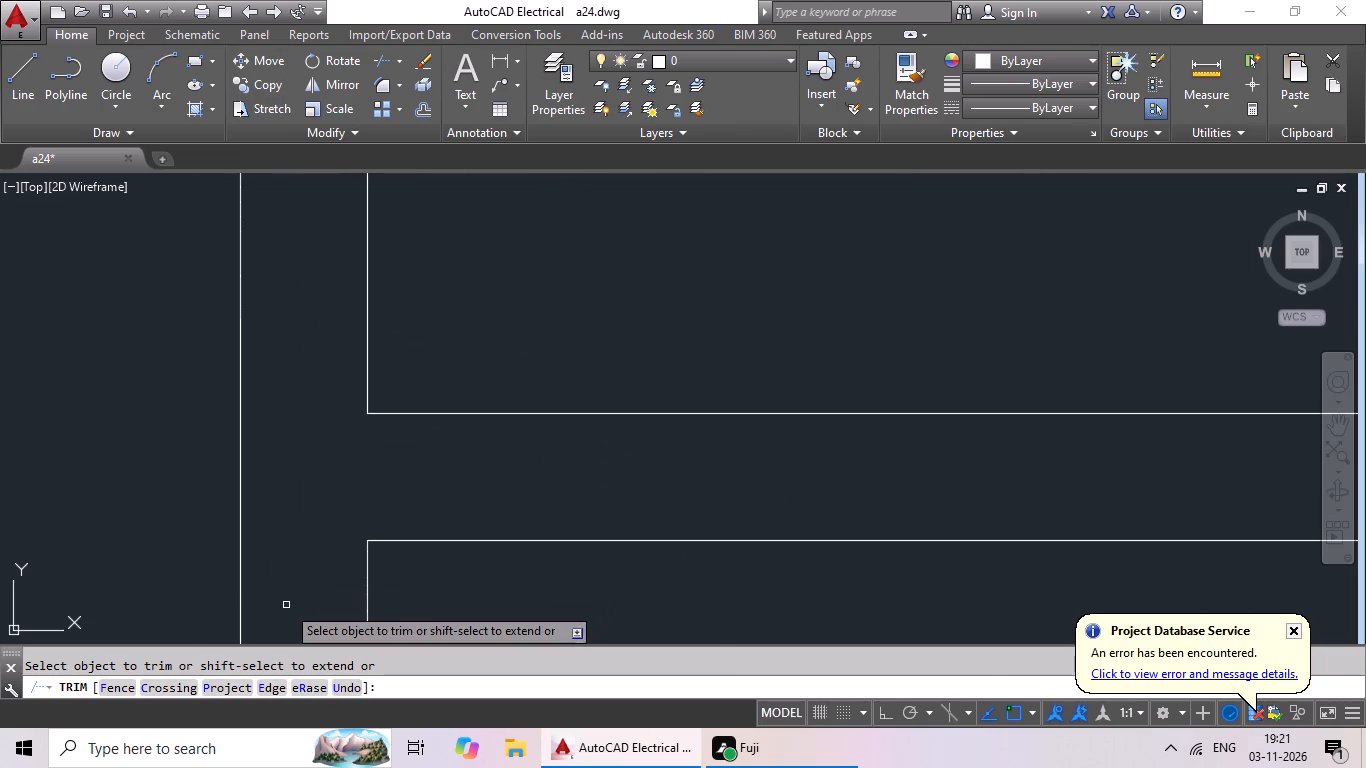
pyautogui.scroll(-2, 329, 593)
pyautogui.moveTo(392, 600); pyautogui.dragTo(464, 307, button='middle')
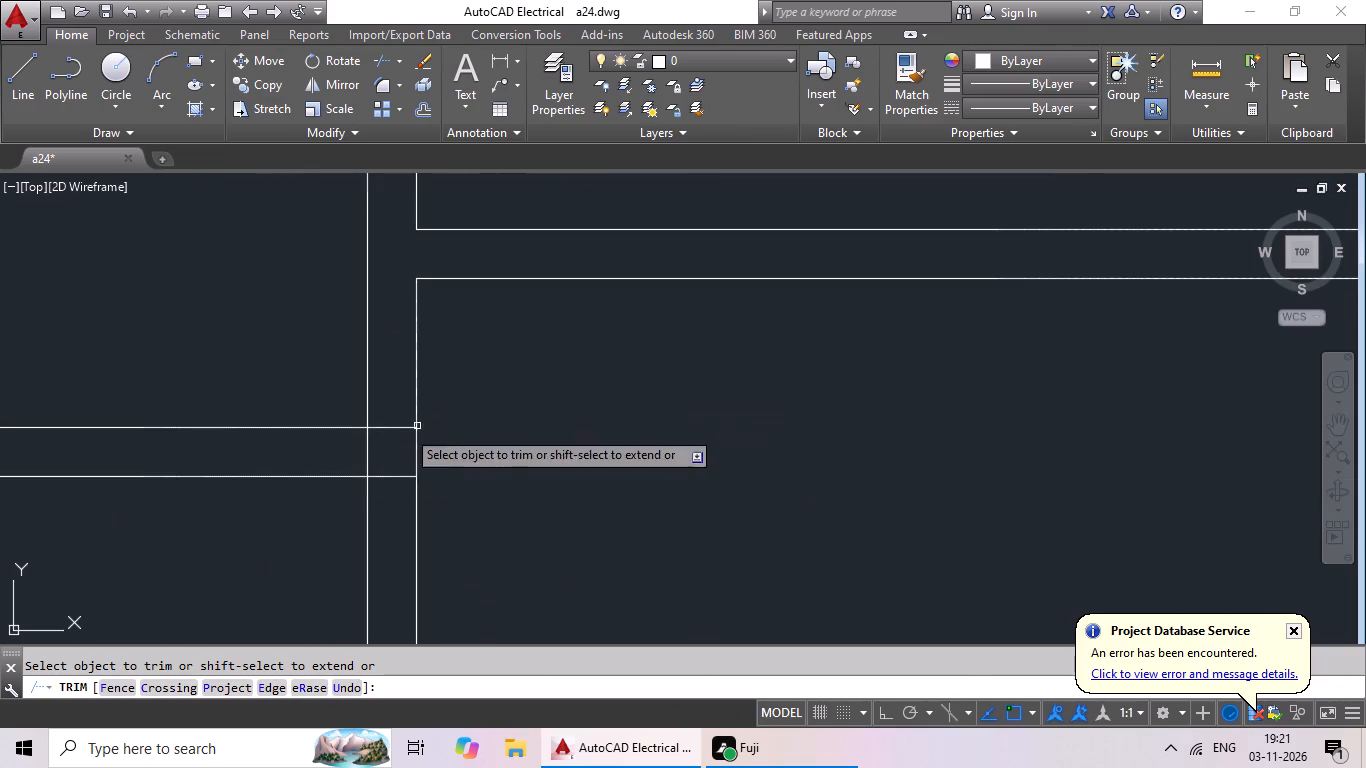
pyautogui.scroll(4, 405, 456)
pyautogui.scroll(-2, 308, 229)
pyautogui.moveTo(317, 207); pyautogui.dragTo(285, 374)
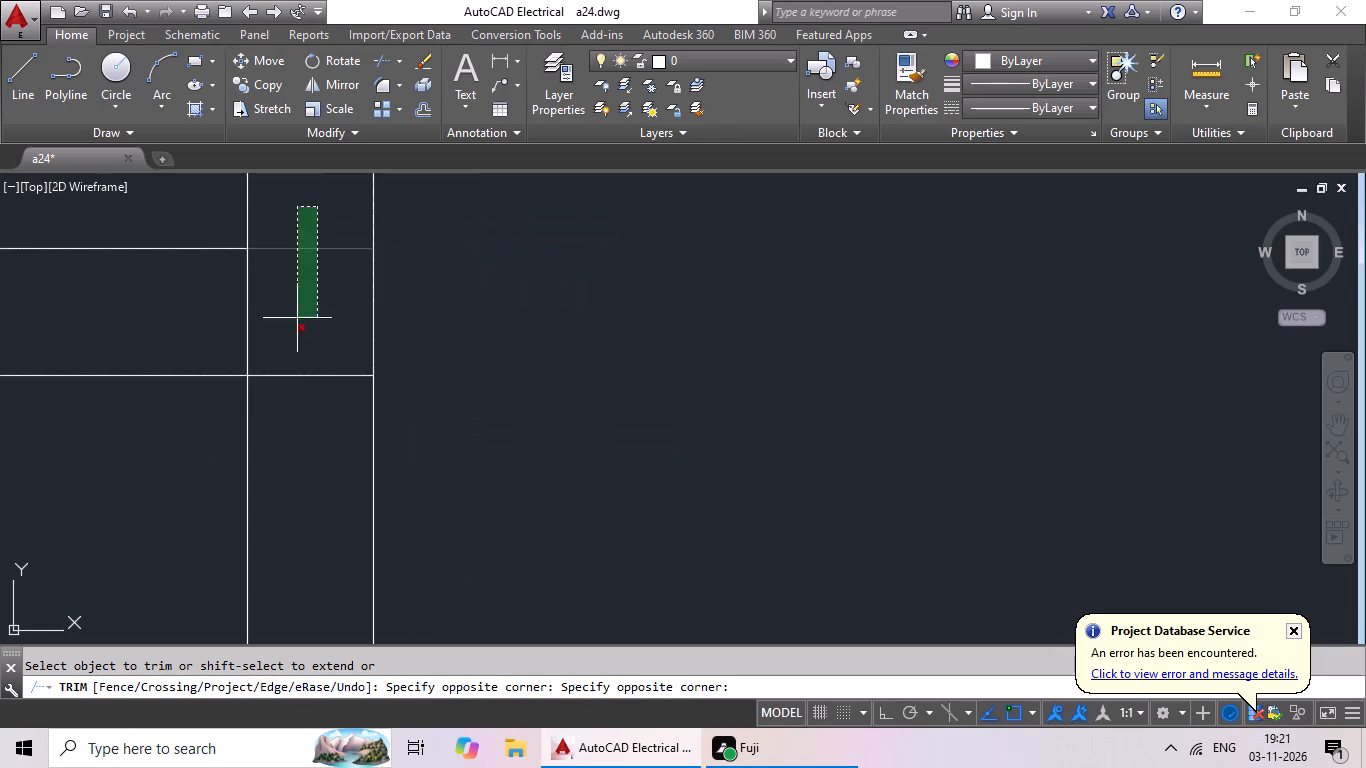
pyautogui.moveTo(285, 374); pyautogui.dragTo(279, 439)
pyautogui.moveTo(284, 427); pyautogui.dragTo(290, 412)
pyautogui.moveTo(328, 286); pyautogui.dragTo(174, 300)
pyautogui.moveTo(174, 301); pyautogui.dragTo(232, 328)
# Trim the crossing inner wall lines at the stair bay's bottom-right corner.
pyautogui.scroll(-5, 701, 403)
pyautogui.moveTo(707, 404); pyautogui.dragTo(827, 404, button='middle')
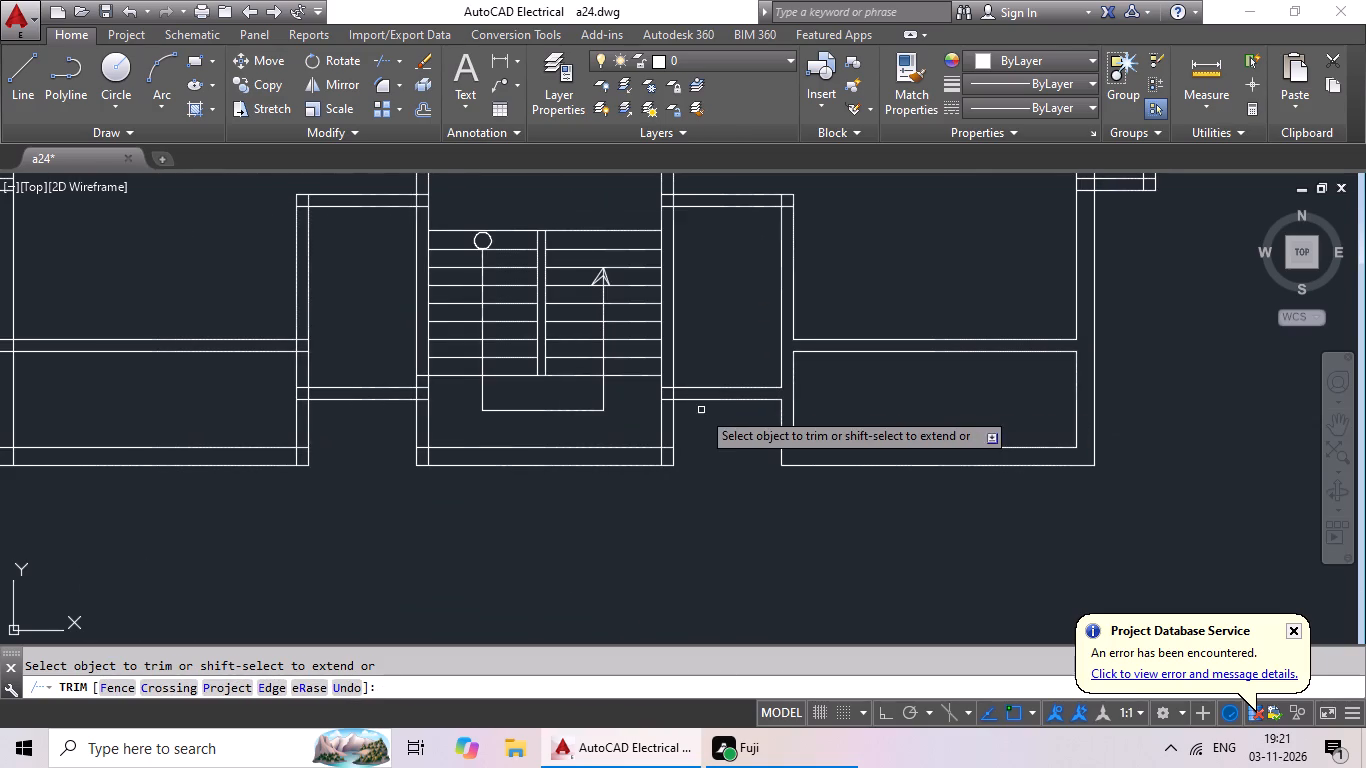
pyautogui.scroll(5, 669, 466)
pyautogui.moveTo(642, 245); pyautogui.dragTo(602, 377)
pyautogui.moveTo(603, 374); pyautogui.dragTo(603, 382)
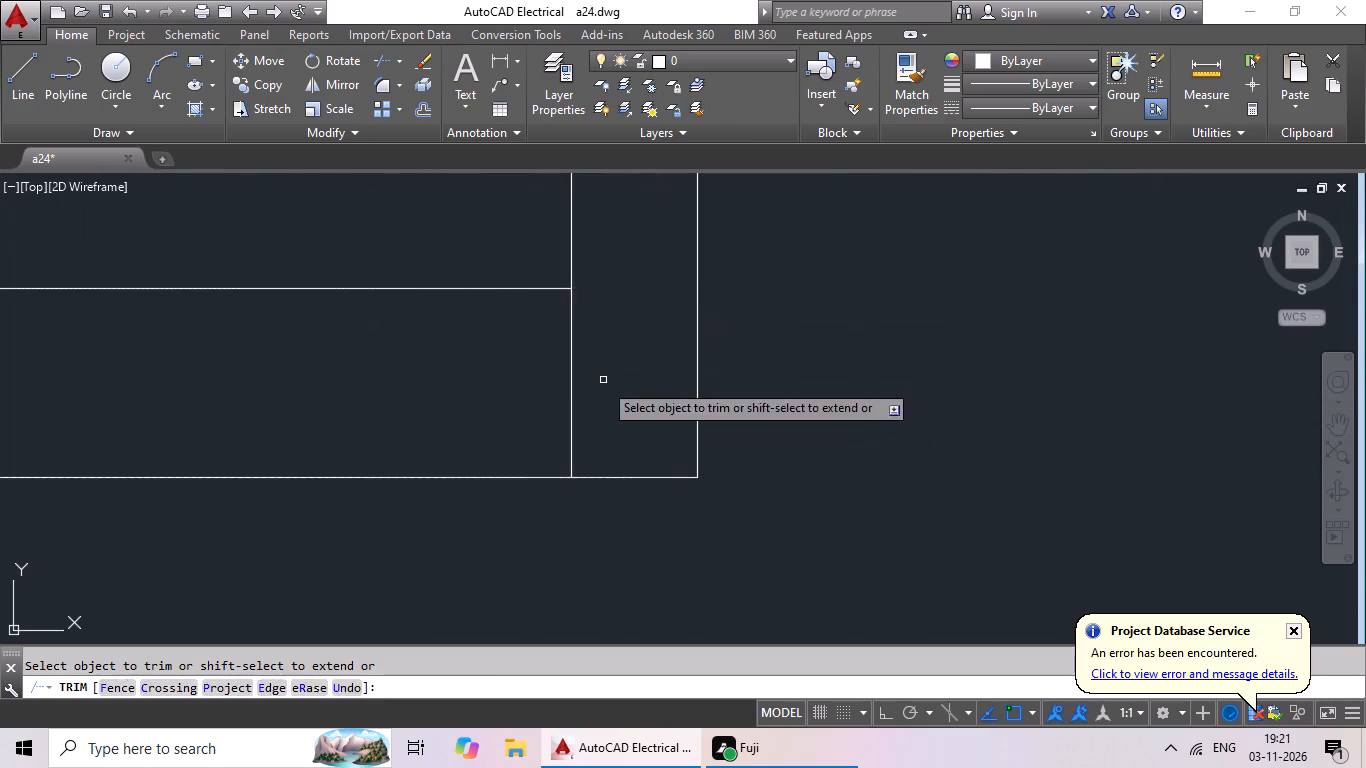
pyautogui.moveTo(603, 382); pyautogui.dragTo(631, 372)
pyautogui.moveTo(641, 363); pyautogui.dragTo(532, 403)
pyautogui.click(528, 407)
# Trim the junction where the short lower wall right of the stairs meets the stair bay's right wall.
pyautogui.scroll(-4, 716, 404)
pyautogui.moveTo(800, 362); pyautogui.dragTo(381, 430, button='middle')
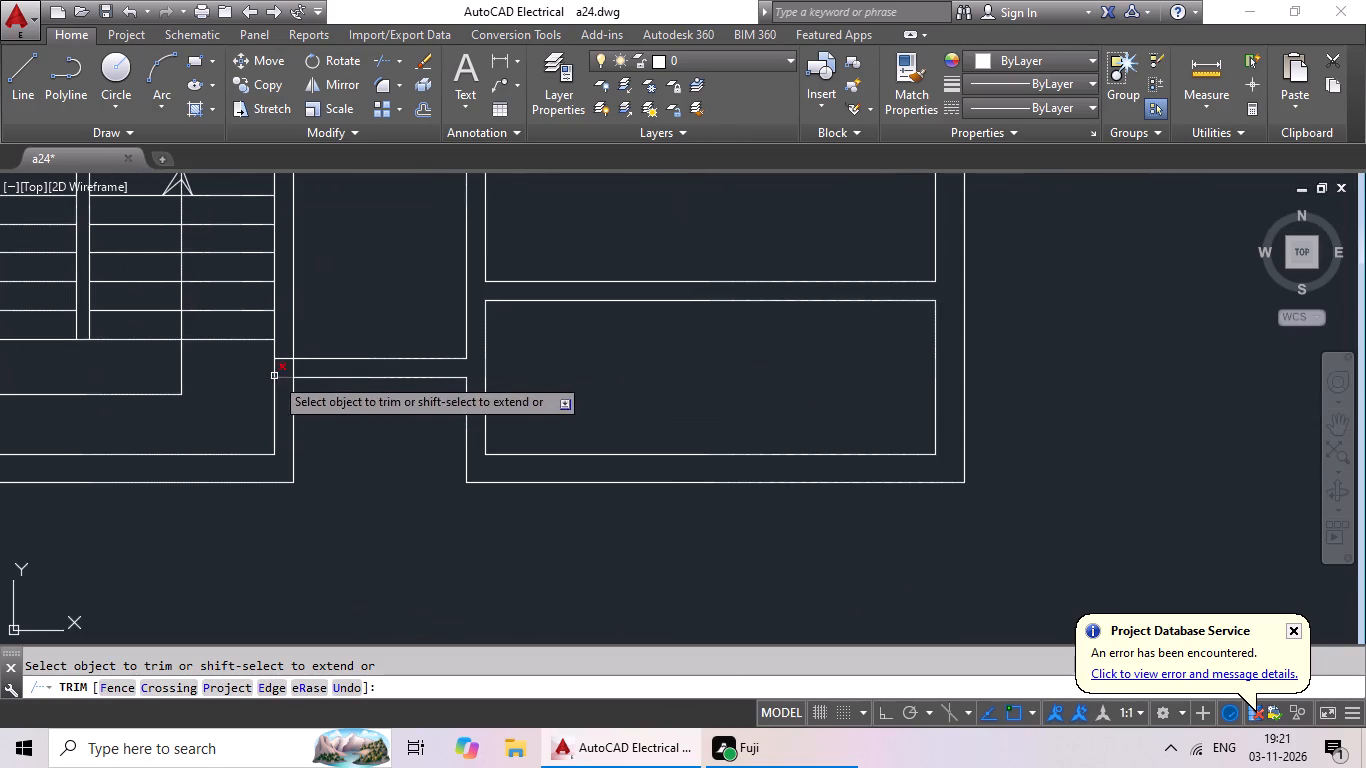
pyautogui.scroll(3, 282, 375)
pyautogui.moveTo(376, 338); pyautogui.dragTo(311, 358)
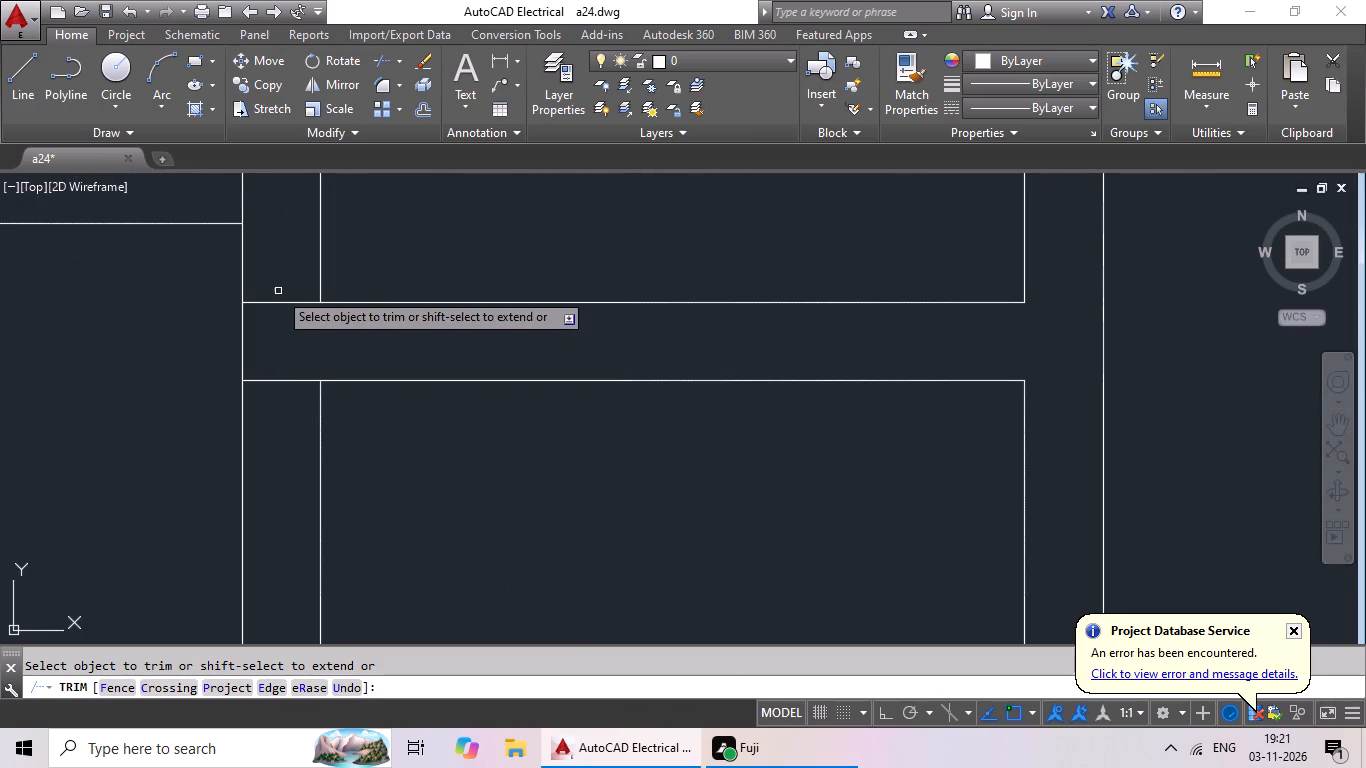
pyautogui.moveTo(287, 280); pyautogui.dragTo(259, 430)
pyautogui.moveTo(262, 427); pyautogui.dragTo(289, 416)
# Trim the crossing inner wall lines at the stair bay's bottom-left corner.
pyautogui.scroll(-4, 396, 385)
pyautogui.moveTo(490, 480); pyautogui.dragTo(754, 500, button='middle')
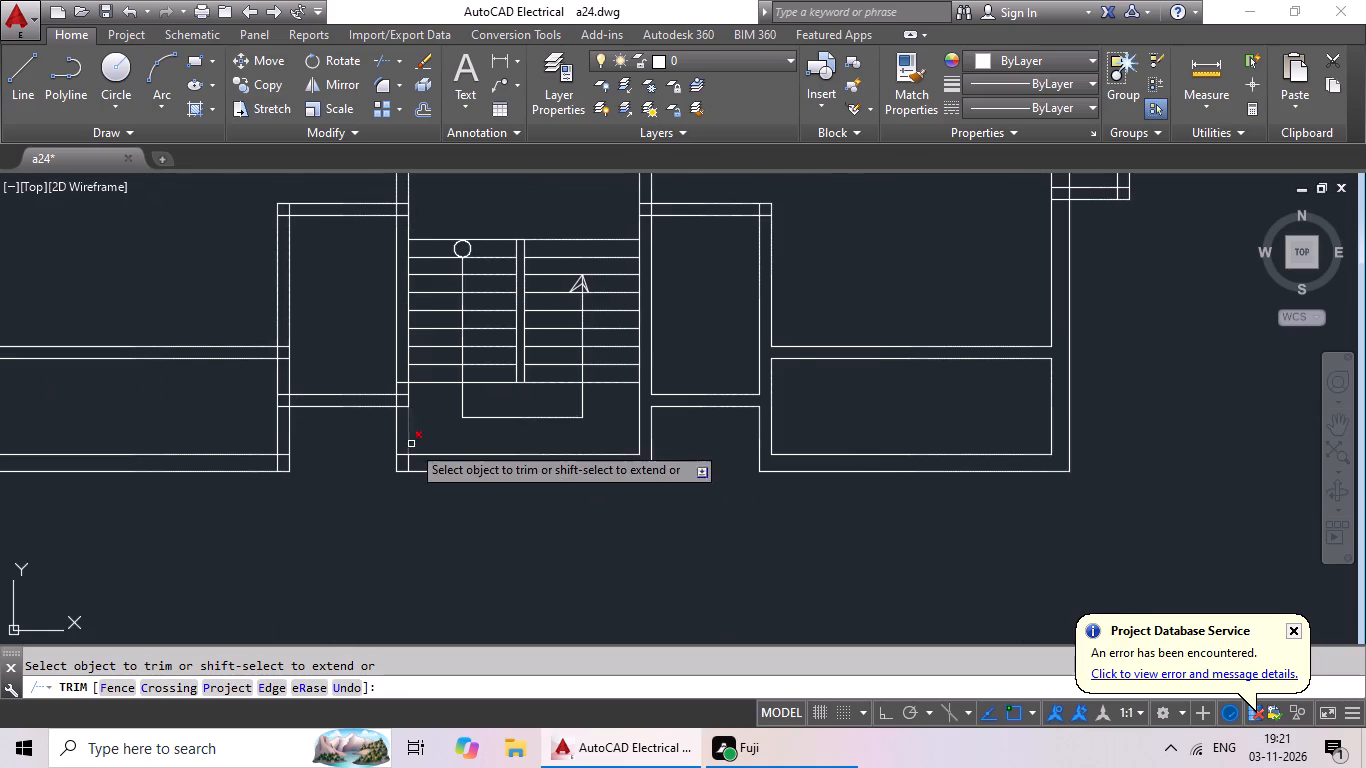
pyautogui.scroll(4, 398, 464)
pyautogui.moveTo(526, 444); pyautogui.dragTo(435, 487)
pyautogui.click(431, 487)
pyautogui.moveTo(428, 358); pyautogui.dragTo(411, 478)
pyautogui.moveTo(414, 470); pyautogui.dragTo(428, 465)
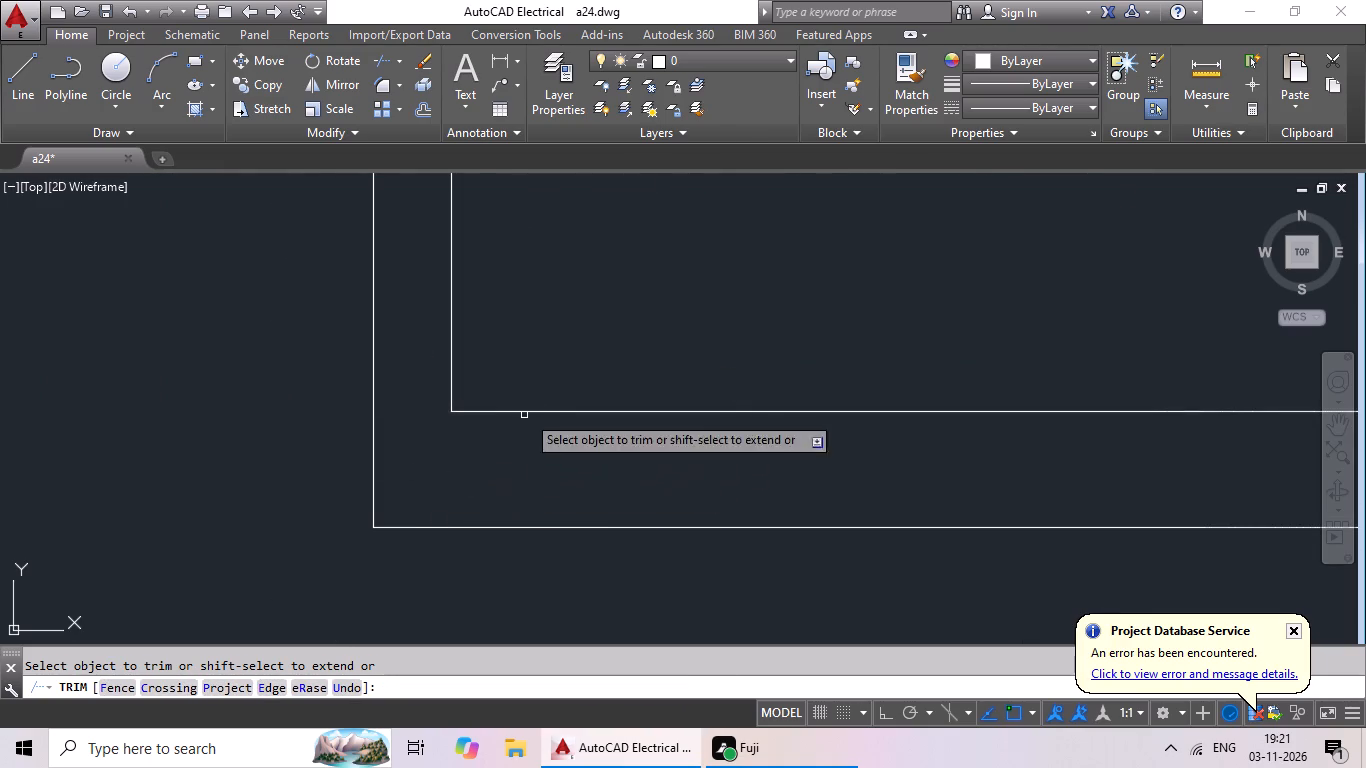
# Trim the junction where the short lower wall left of the stairs meets the stair bay's left wall.
pyautogui.scroll(-3, 526, 413)
pyautogui.moveTo(595, 366); pyautogui.dragTo(559, 483, button='middle')
pyautogui.scroll(5, 463, 451)
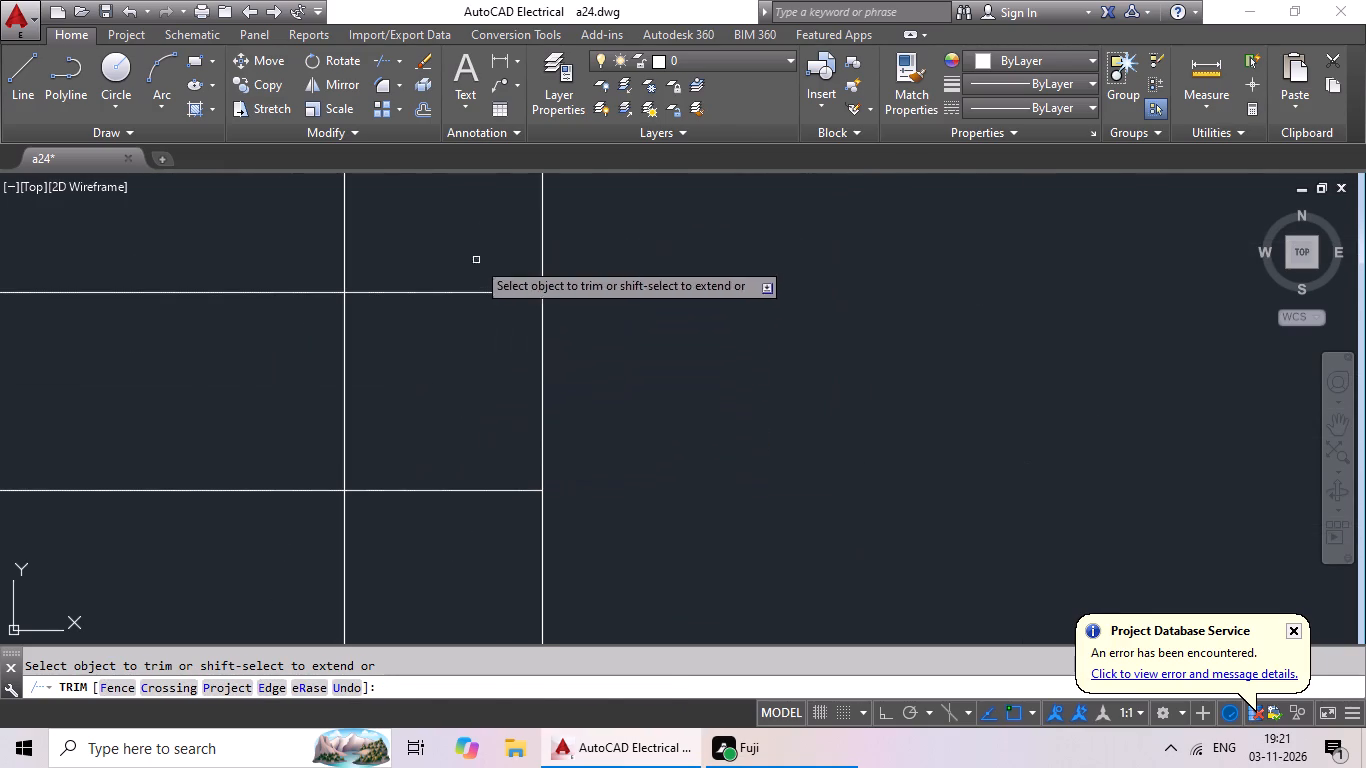
pyautogui.moveTo(476, 260); pyautogui.dragTo(437, 481)
pyautogui.moveTo(437, 473); pyautogui.dragTo(440, 491)
pyautogui.click(440, 497)
pyautogui.moveTo(461, 447); pyautogui.dragTo(466, 436)
pyautogui.moveTo(461, 378); pyautogui.dragTo(271, 416)
pyautogui.moveTo(271, 416); pyautogui.dragTo(349, 448)
# Trim the crossing inner wall lines at the top-right corner of the small room right of the stairs.
pyautogui.scroll(-5, 656, 500)
pyautogui.scroll(-2, 799, 512)
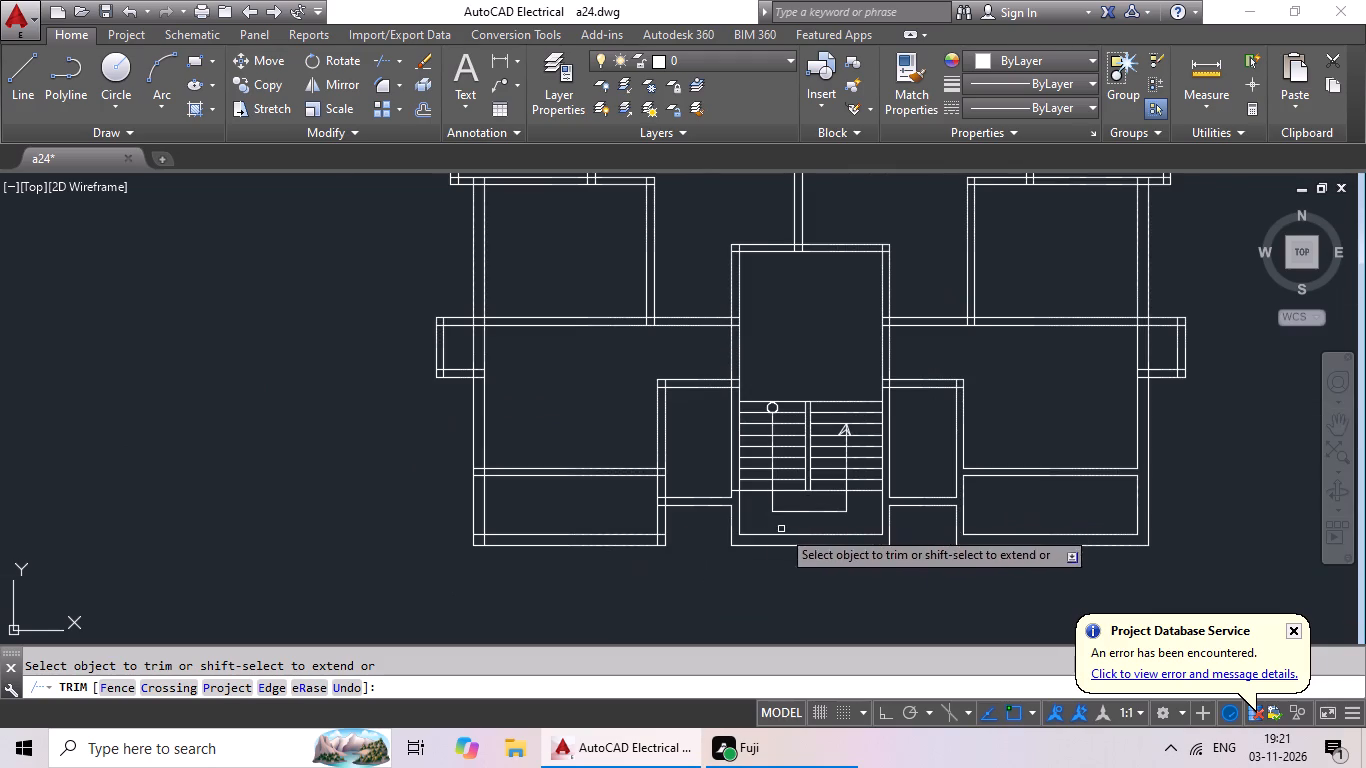
pyautogui.scroll(6, 963, 382)
pyautogui.moveTo(963, 380); pyautogui.dragTo(952, 461)
pyautogui.moveTo(952, 461); pyautogui.dragTo(953, 430)
pyautogui.moveTo(951, 346); pyautogui.dragTo(822, 398)
pyautogui.moveTo(822, 398); pyautogui.dragTo(831, 396)
# Trim the junction where the upper wall of the small room right of the stairs meets the stair bay's right wall.
pyautogui.scroll(-3, 955, 367)
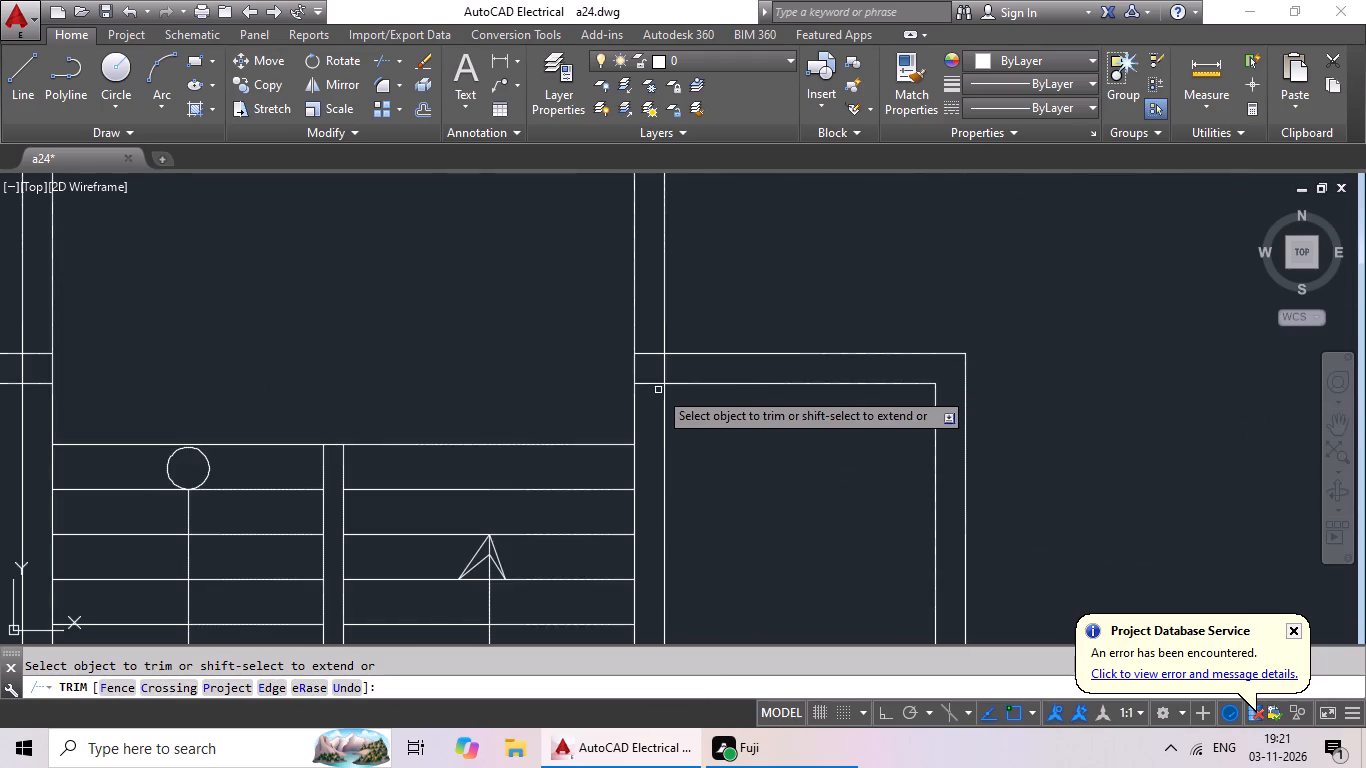
pyautogui.scroll(4, 666, 366)
pyautogui.moveTo(750, 336); pyautogui.dragTo(630, 397)
pyautogui.click(630, 397)
pyautogui.moveTo(600, 263); pyautogui.dragTo(536, 513)
pyautogui.moveTo(536, 510); pyautogui.dragTo(546, 493)
# Trim the crossing inner wall lines at the bottom-right corner of the lower-left room.
pyautogui.scroll(-5, 690, 385)
pyautogui.scroll(-2, 722, 482)
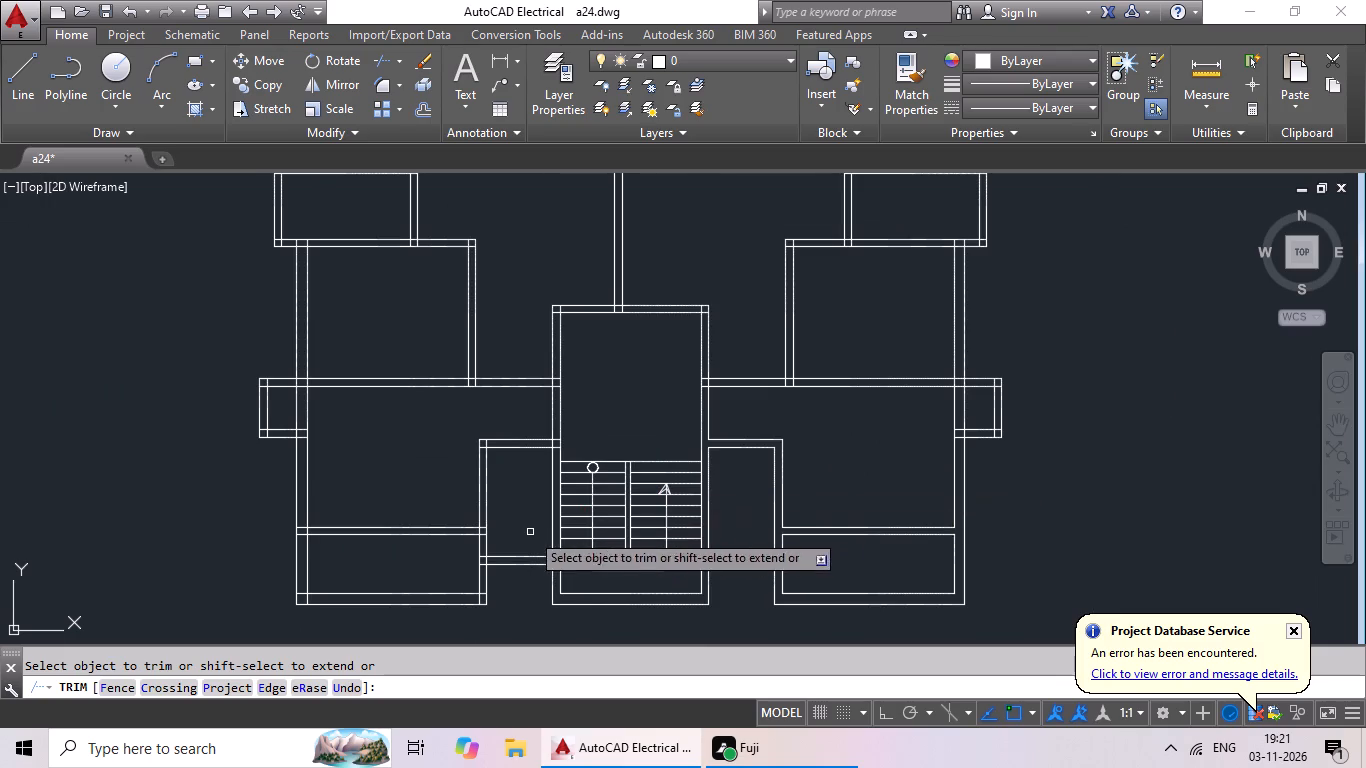
pyautogui.moveTo(541, 514); pyautogui.dragTo(599, 447, button='middle')
pyautogui.scroll(7, 536, 539)
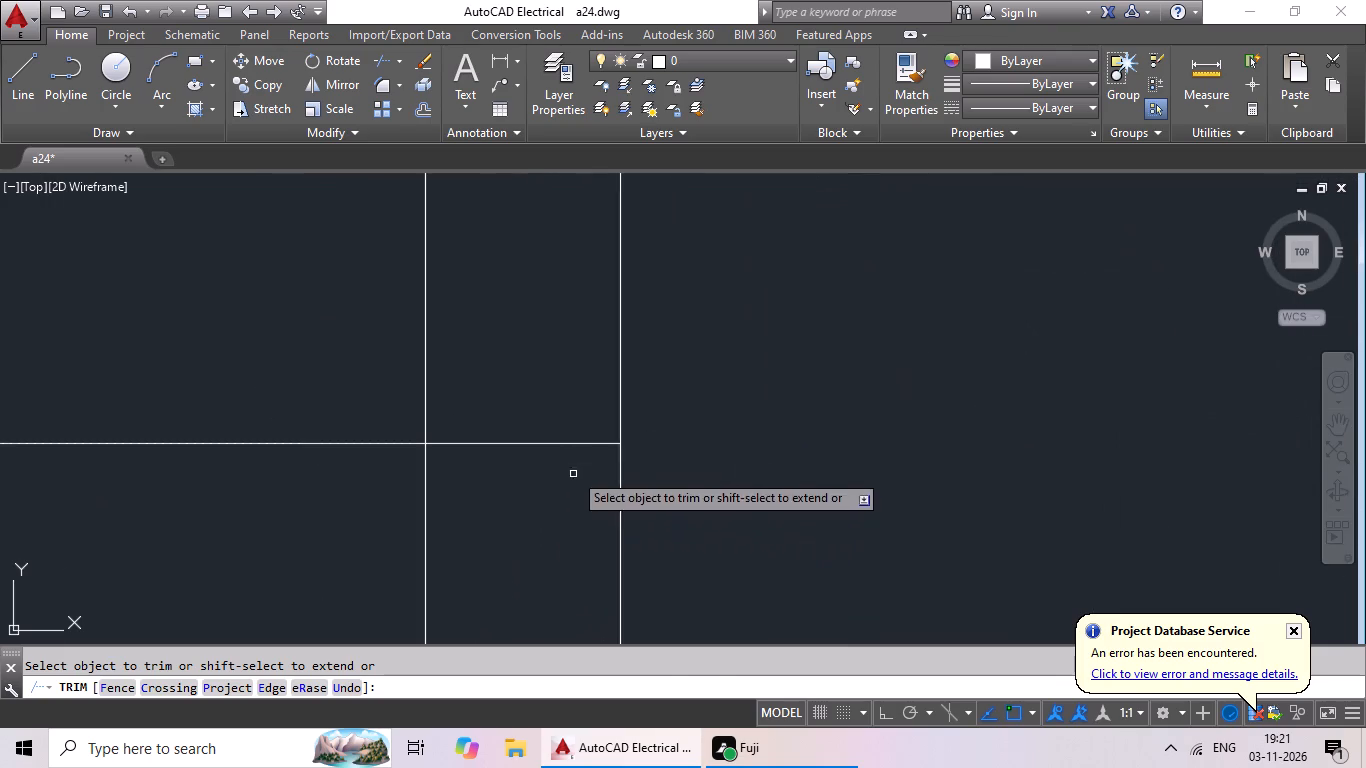
pyautogui.moveTo(570, 385); pyautogui.dragTo(519, 498)
pyautogui.moveTo(519, 490); pyautogui.dragTo(536, 475)
pyautogui.moveTo(567, 448); pyautogui.dragTo(435, 545)
pyautogui.moveTo(435, 545); pyautogui.dragTo(415, 565)
pyautogui.moveTo(497, 500); pyautogui.dragTo(388, 570)
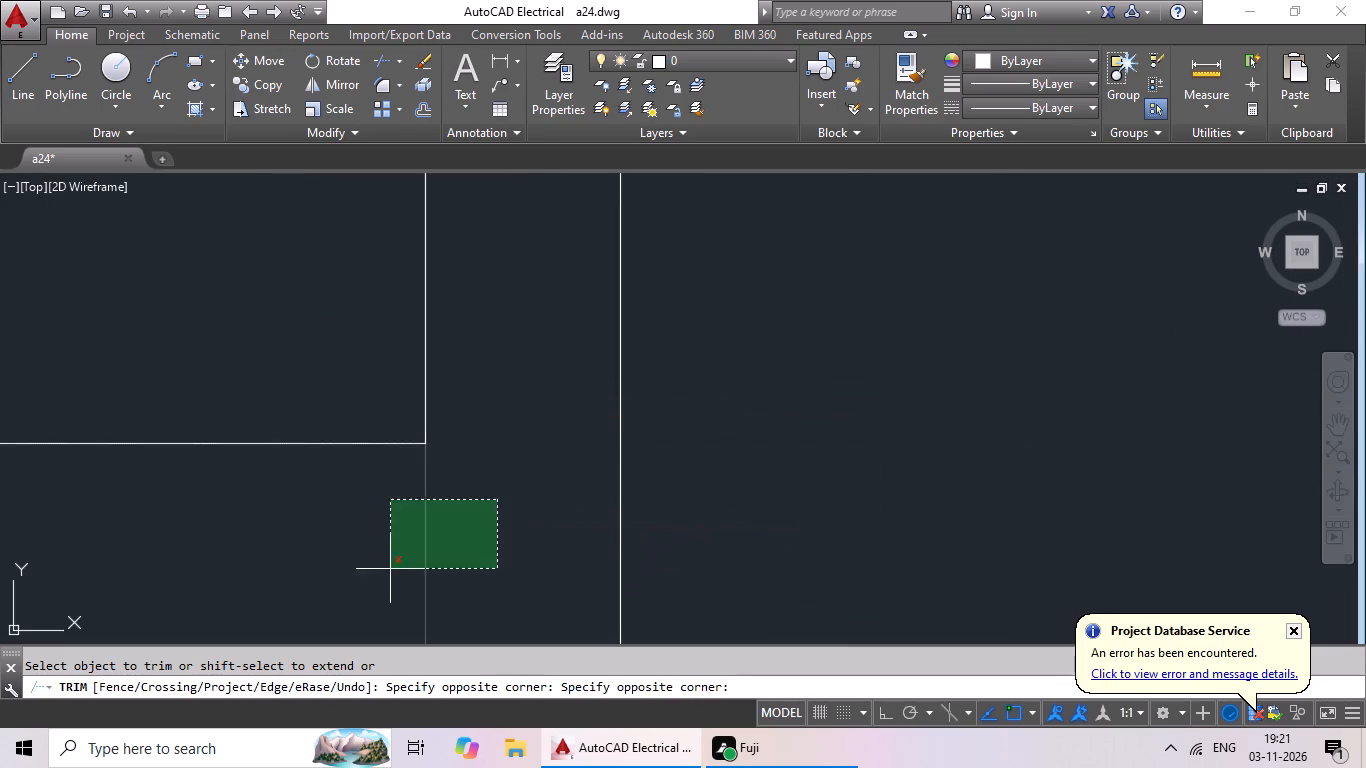
pyautogui.moveTo(388, 570); pyautogui.dragTo(385, 573)
pyautogui.click(381, 578)
# Trim the junction where the short lower wall left of the stairs meets the lower-left room's right wall.
pyautogui.scroll(-3, 456, 488)
pyautogui.scroll(3, 482, 234)
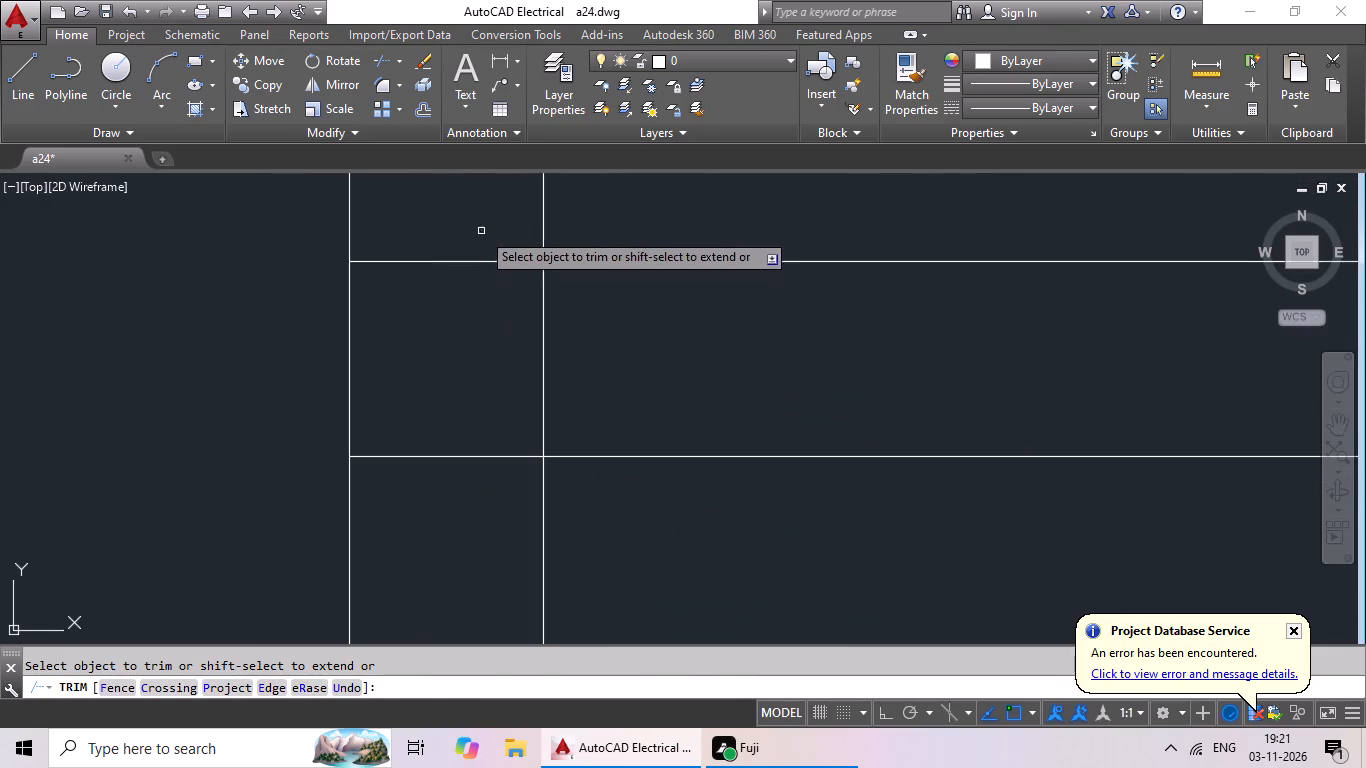
pyautogui.moveTo(444, 214); pyautogui.dragTo(392, 506)
pyautogui.moveTo(392, 506); pyautogui.dragTo(402, 494)
pyautogui.moveTo(617, 321); pyautogui.dragTo(516, 345)
pyautogui.click(516, 345)
# Trim the crossing inner wall lines at the plan's lower-left outer corner into a clean corner.
pyautogui.scroll(-3, 635, 340)
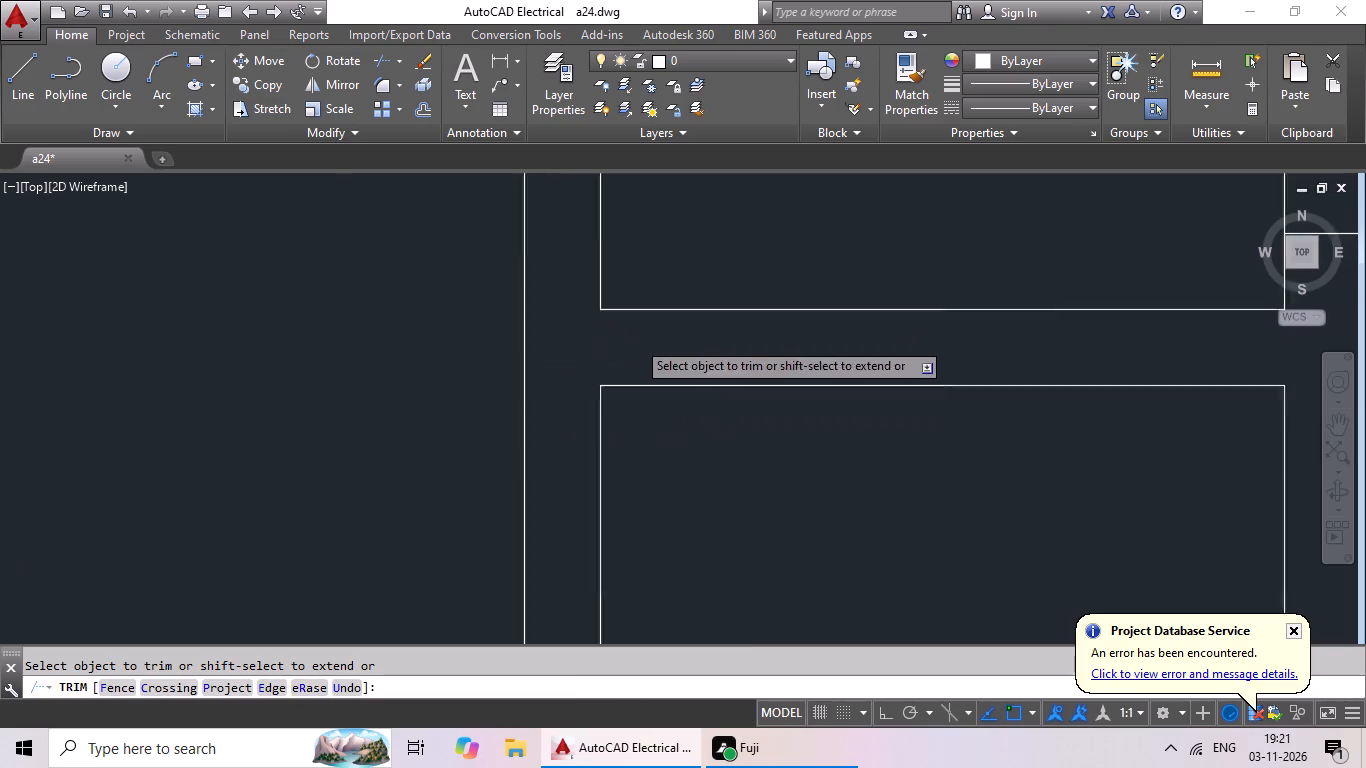
pyautogui.scroll(-2, 638, 342)
pyautogui.moveTo(689, 401); pyautogui.dragTo(775, 399, button='middle')
pyautogui.scroll(5, 233, 436)
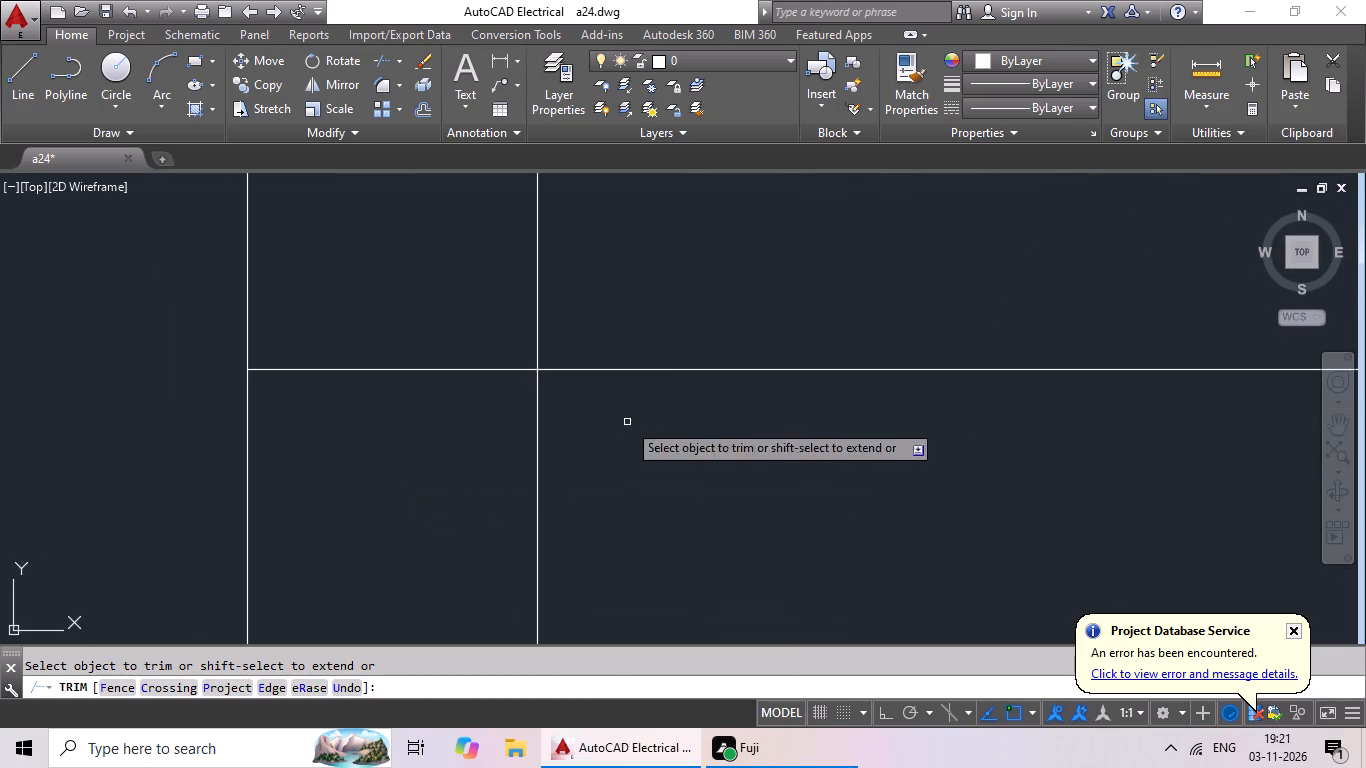
pyautogui.moveTo(626, 423); pyautogui.dragTo(437, 488)
pyautogui.click(437, 488)
pyautogui.moveTo(439, 284); pyautogui.dragTo(396, 478)
pyautogui.click(401, 458)
# Trim the junction at the right end of the lower-left room's horizontal partition into an open T-joint.
pyautogui.scroll(-5, 639, 499)
pyautogui.moveTo(697, 407); pyautogui.dragTo(521, 497, button='middle')
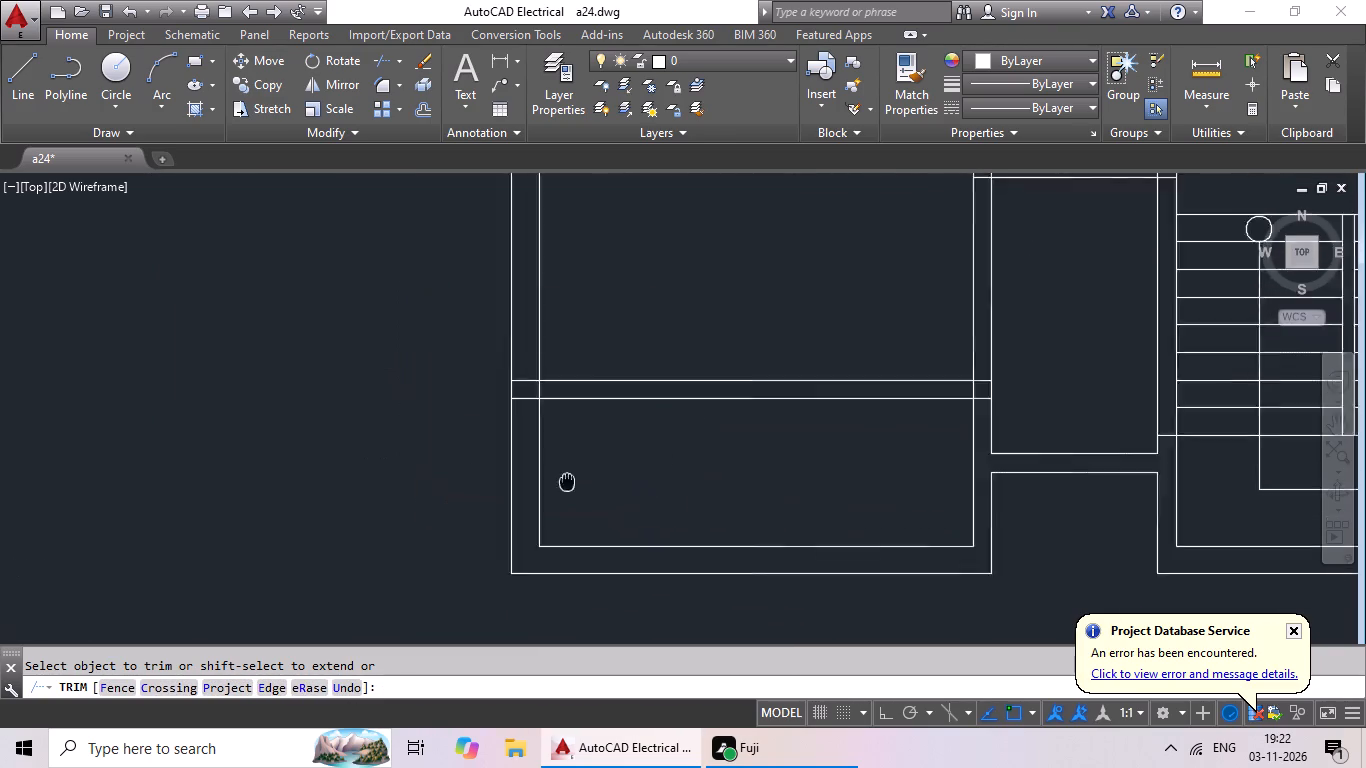
pyautogui.moveTo(521, 497); pyautogui.dragTo(474, 508, button='middle')
pyautogui.scroll(4, 844, 435)
pyautogui.moveTo(897, 351); pyautogui.dragTo(861, 526)
pyautogui.moveTo(861, 526); pyautogui.dragTo(876, 493)
pyautogui.moveTo(876, 401); pyautogui.dragTo(651, 454)
pyautogui.click(655, 449)
# Trim the junction where the lower-left room's horizontal partition meets the left exterior wall.
pyautogui.scroll(-4, 820, 448)
pyautogui.scroll(5, 385, 443)
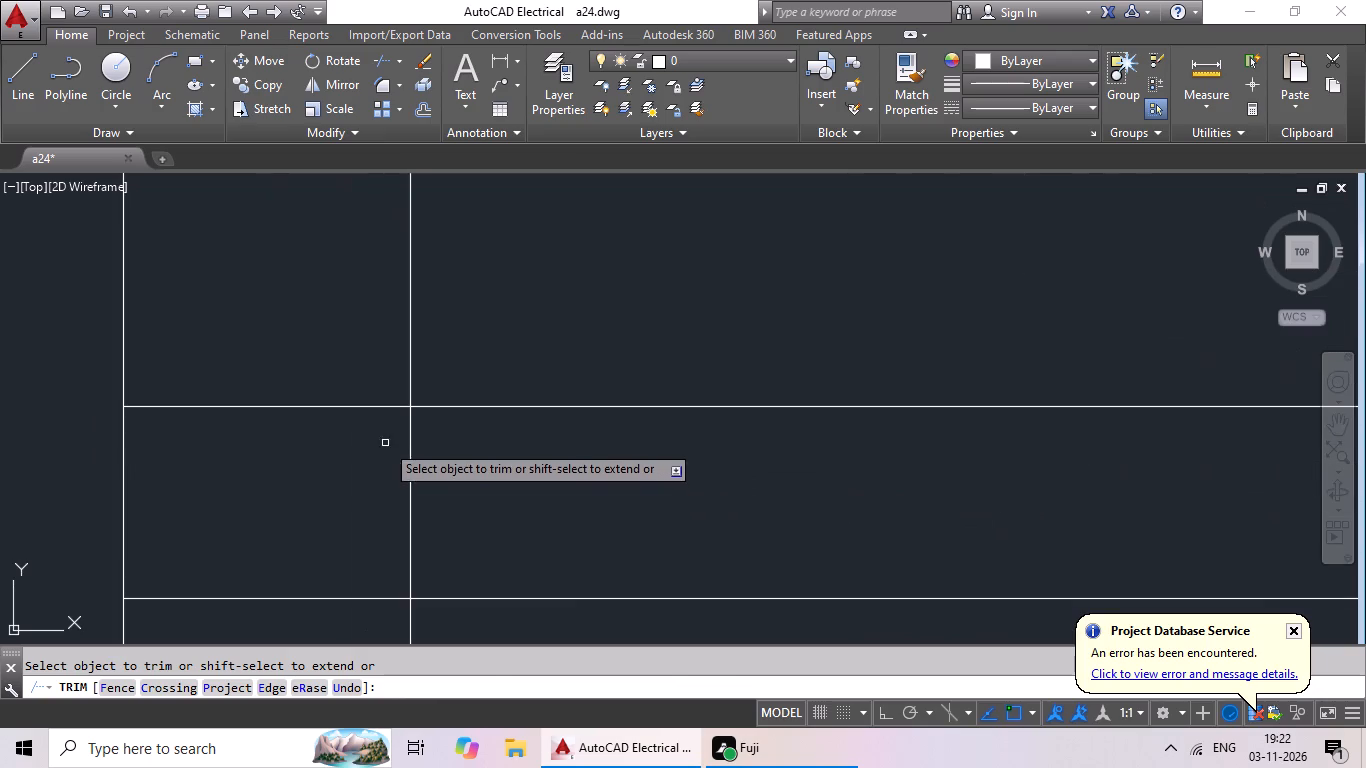
pyautogui.moveTo(502, 454); pyautogui.dragTo(302, 529)
pyautogui.click(300, 534)
pyautogui.moveTo(267, 311); pyautogui.dragTo(191, 621)
pyautogui.click(195, 617)
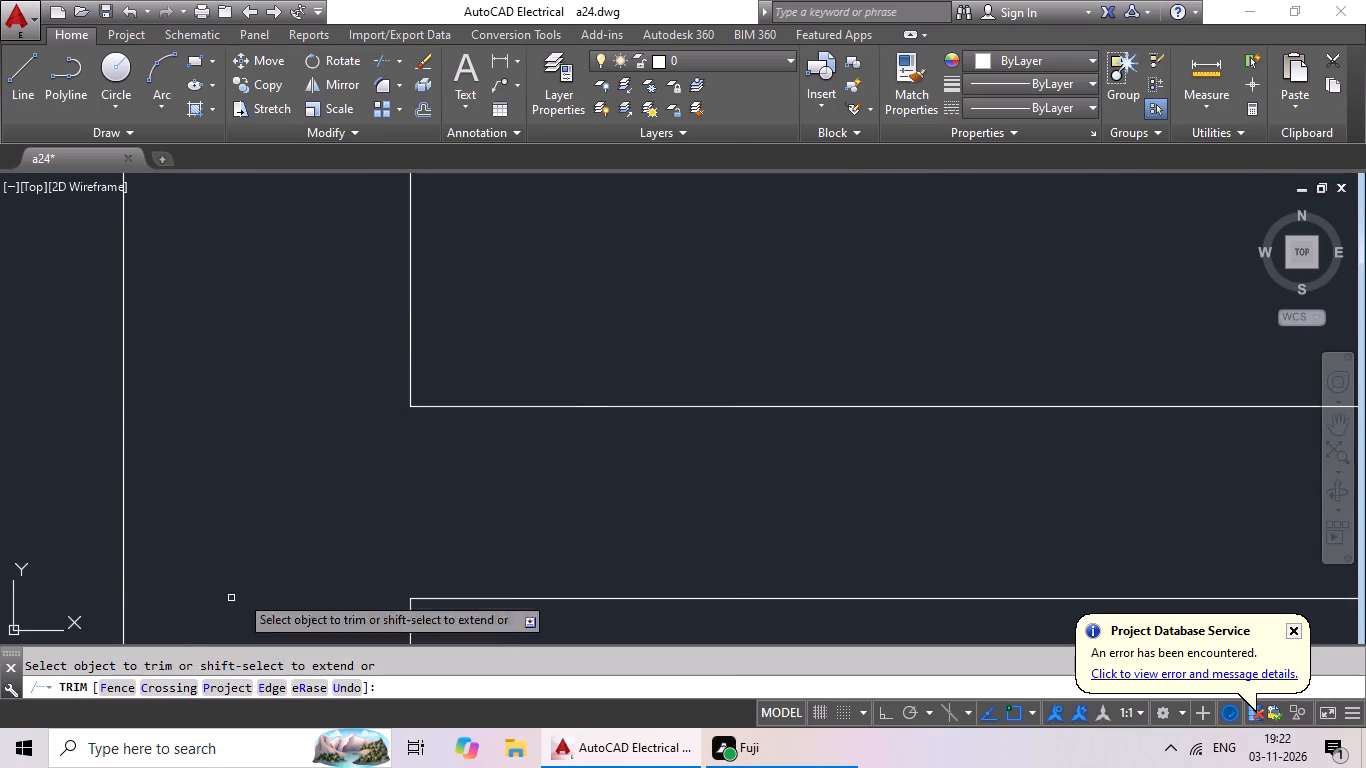
# Trim the junction where the top wall of the small room left of the stairs meets the stairwell's left wall into an open T-joint.
pyautogui.scroll(-4, 385, 509)
pyautogui.scroll(-2, 465, 553)
pyautogui.moveTo(513, 603); pyautogui.dragTo(525, 514, button='middle')
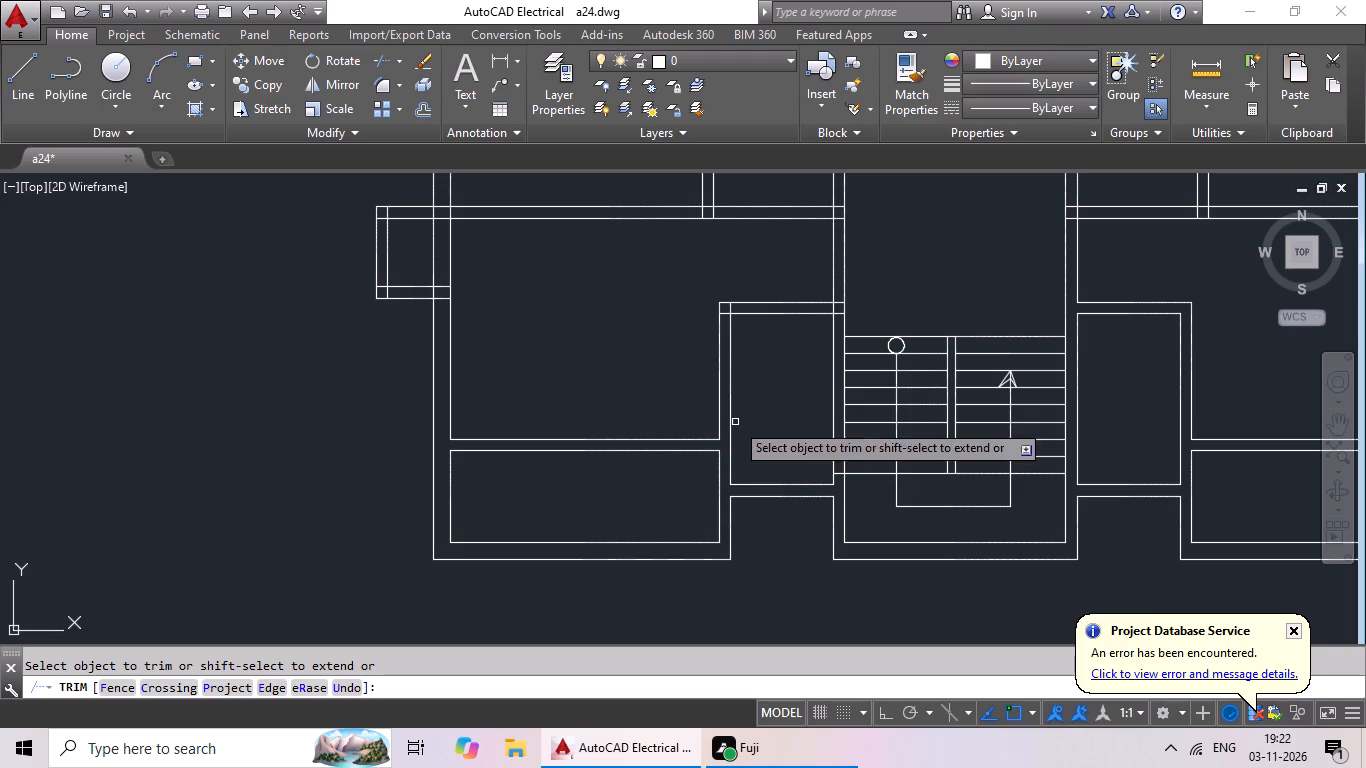
pyautogui.scroll(4, 851, 305)
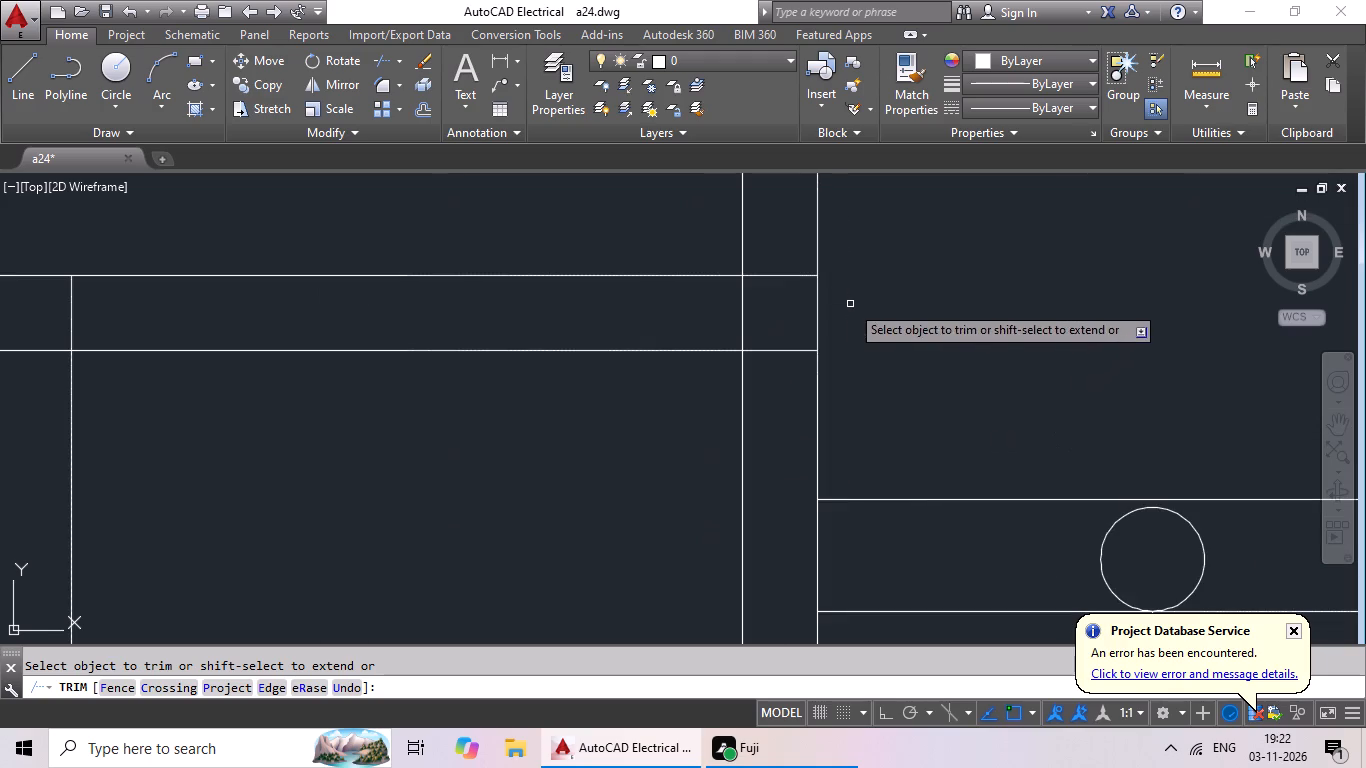
pyautogui.scroll(2, 786, 272)
pyautogui.moveTo(785, 245); pyautogui.dragTo(757, 510)
pyautogui.moveTo(758, 500); pyautogui.dragTo(766, 478)
pyautogui.moveTo(773, 301); pyautogui.dragTo(563, 407)
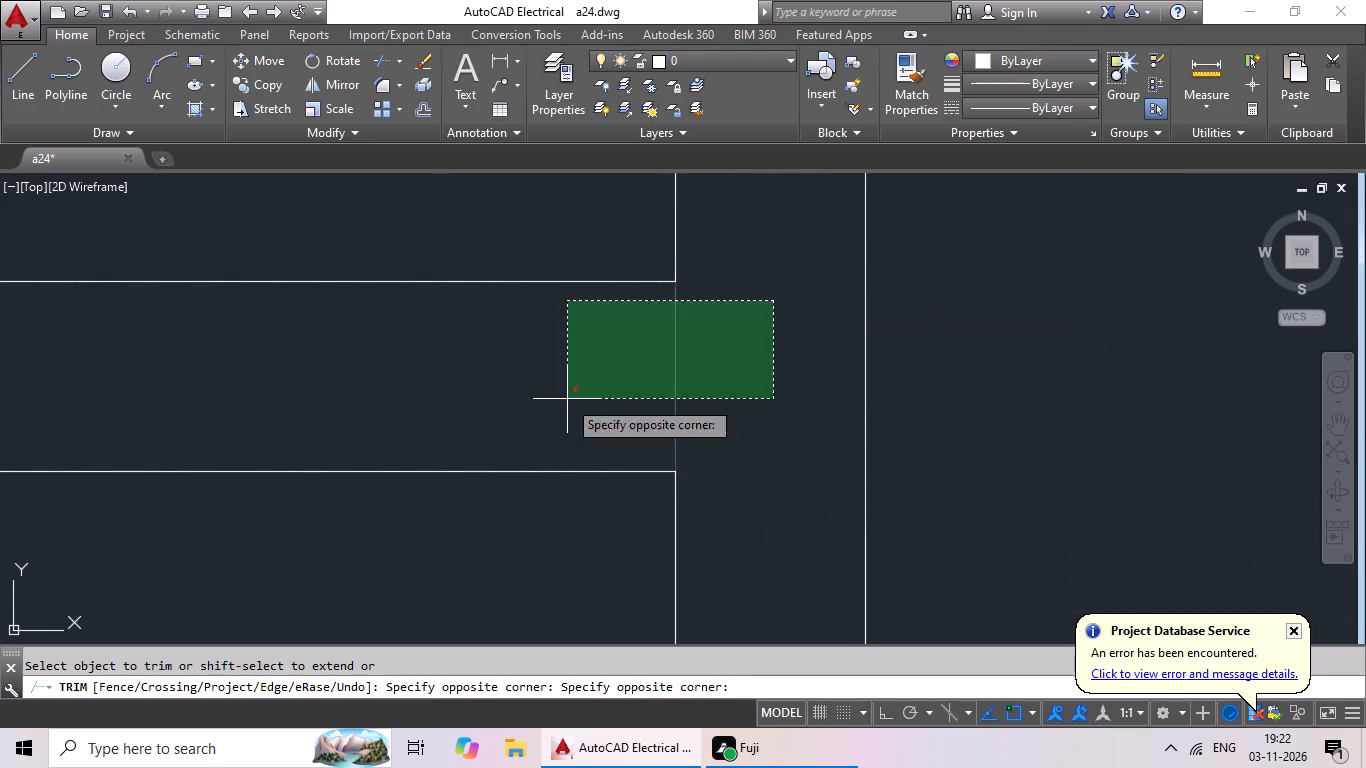
pyautogui.click(567, 399)
# Trim the crossing wall lines at the upper-left corner of the small room left of the stairs into a clean corner.
pyautogui.scroll(-5, 776, 391)
pyautogui.scroll(5, 649, 404)
pyautogui.moveTo(339, 277); pyautogui.dragTo(696, 371, button='middle')
pyautogui.moveTo(624, 318); pyautogui.dragTo(387, 401)
pyautogui.click(387, 398)
pyautogui.moveTo(416, 361); pyautogui.dragTo(366, 495)
pyautogui.click(368, 485)
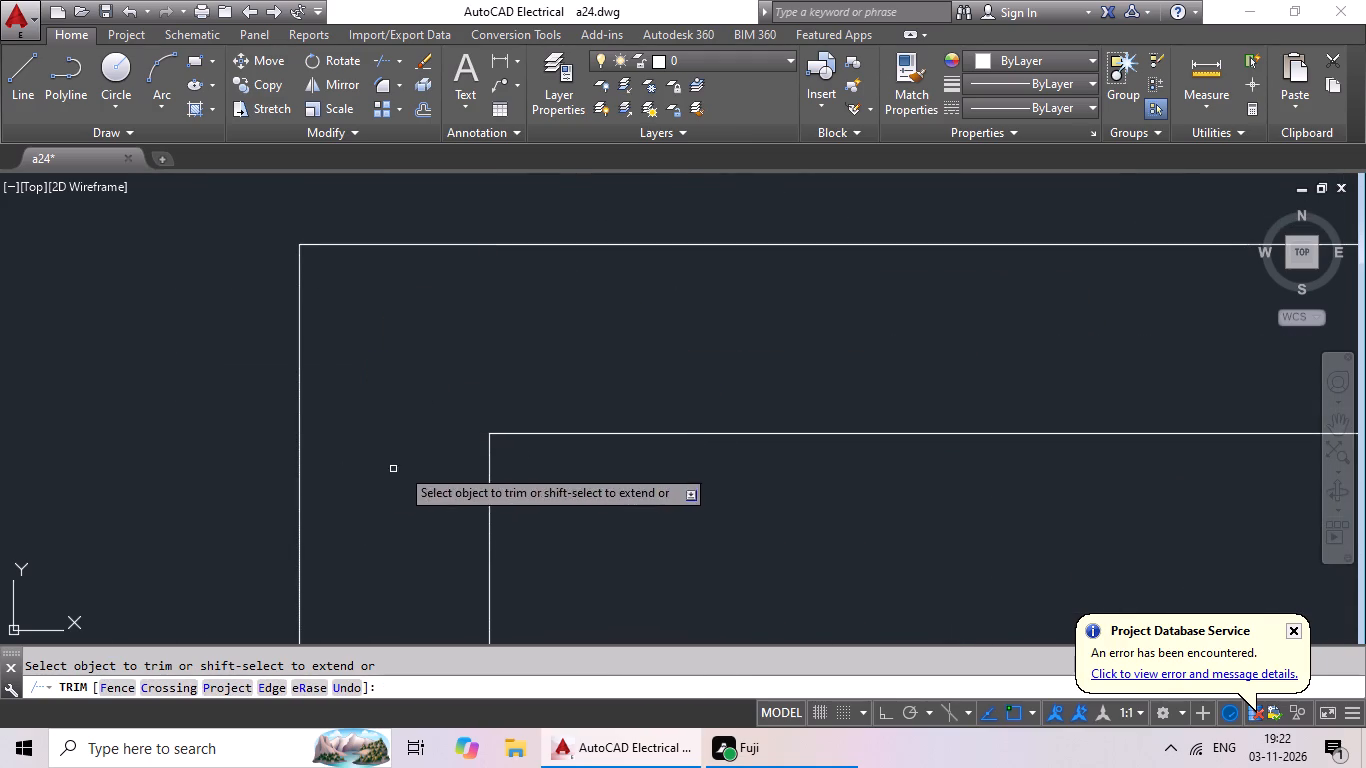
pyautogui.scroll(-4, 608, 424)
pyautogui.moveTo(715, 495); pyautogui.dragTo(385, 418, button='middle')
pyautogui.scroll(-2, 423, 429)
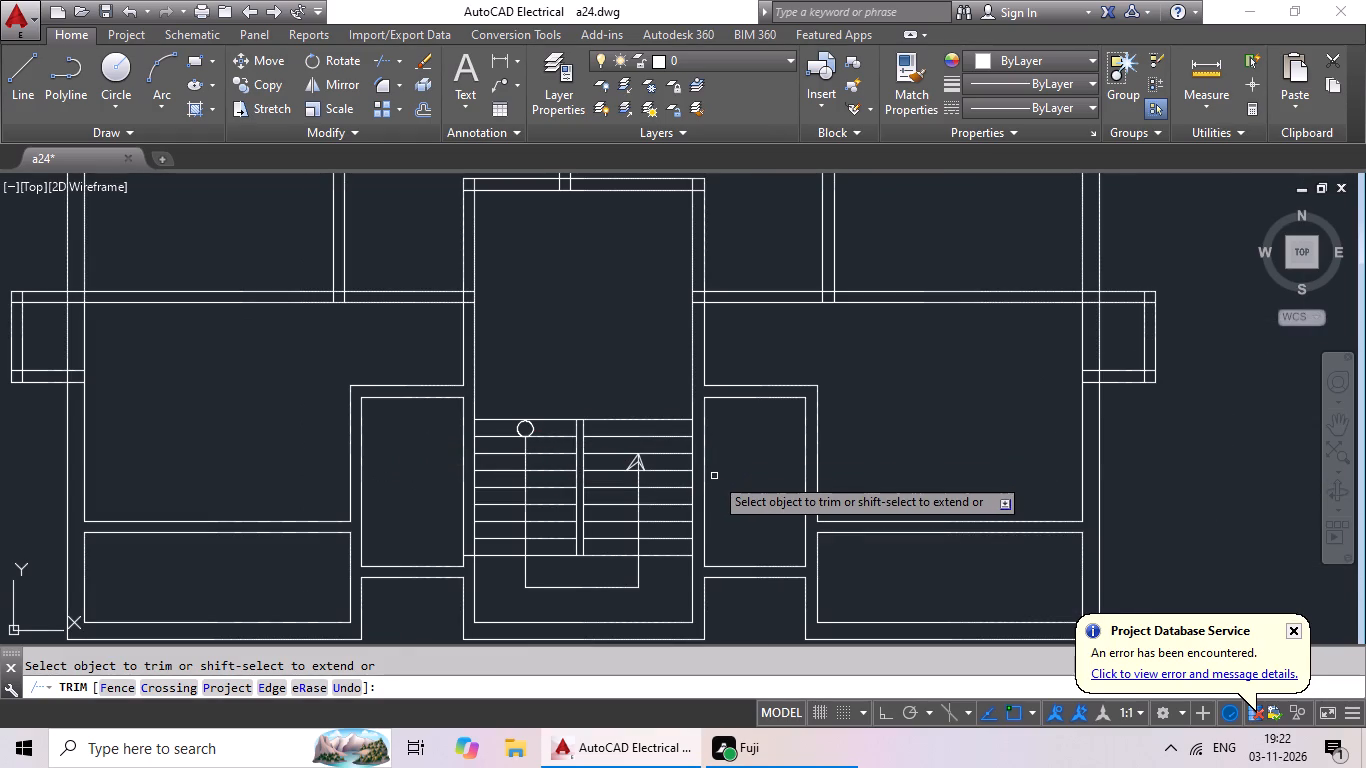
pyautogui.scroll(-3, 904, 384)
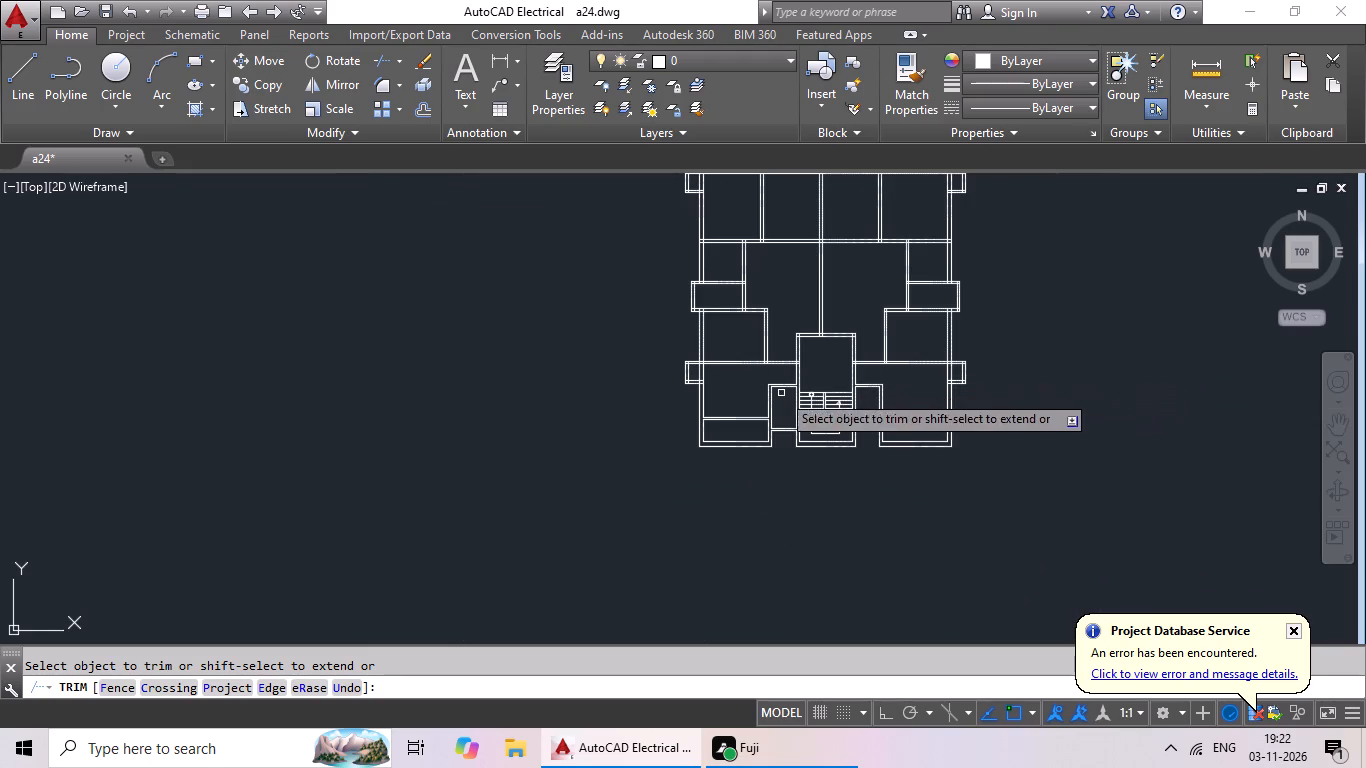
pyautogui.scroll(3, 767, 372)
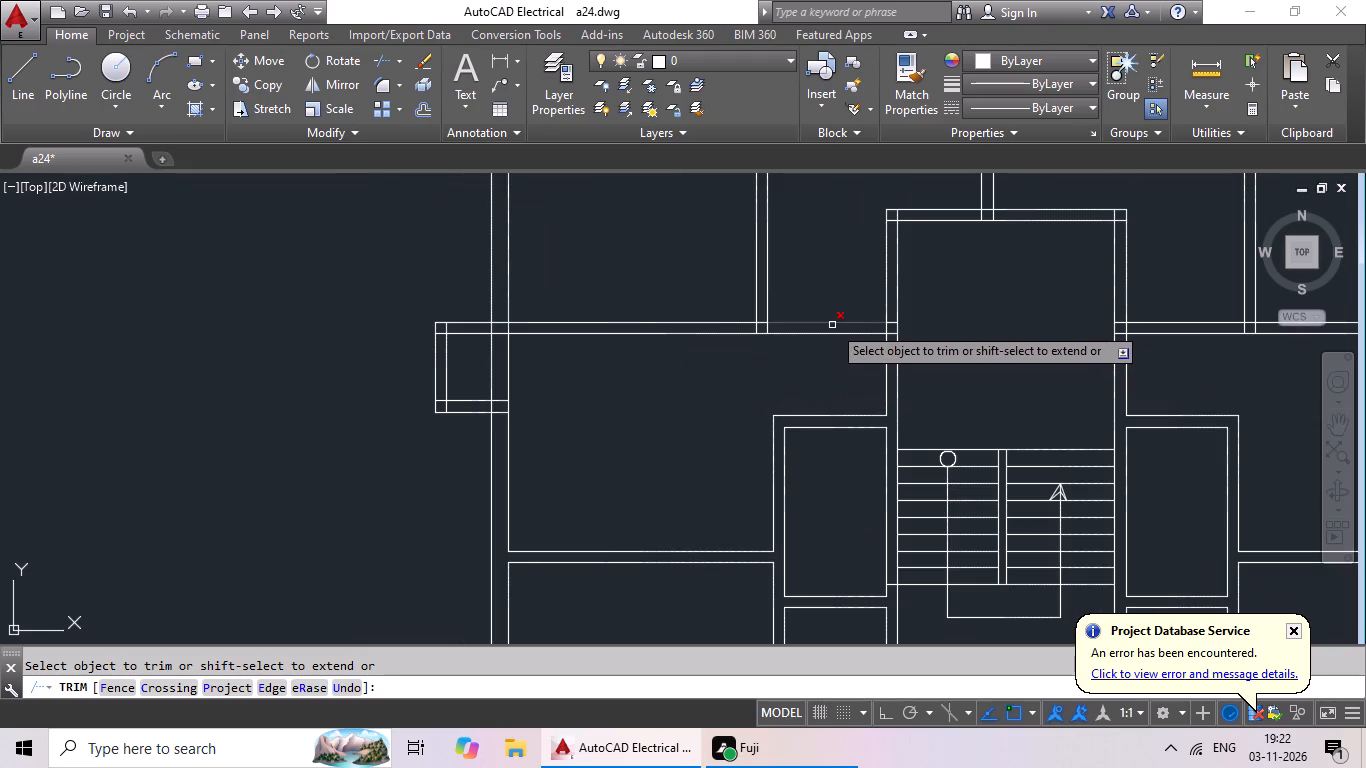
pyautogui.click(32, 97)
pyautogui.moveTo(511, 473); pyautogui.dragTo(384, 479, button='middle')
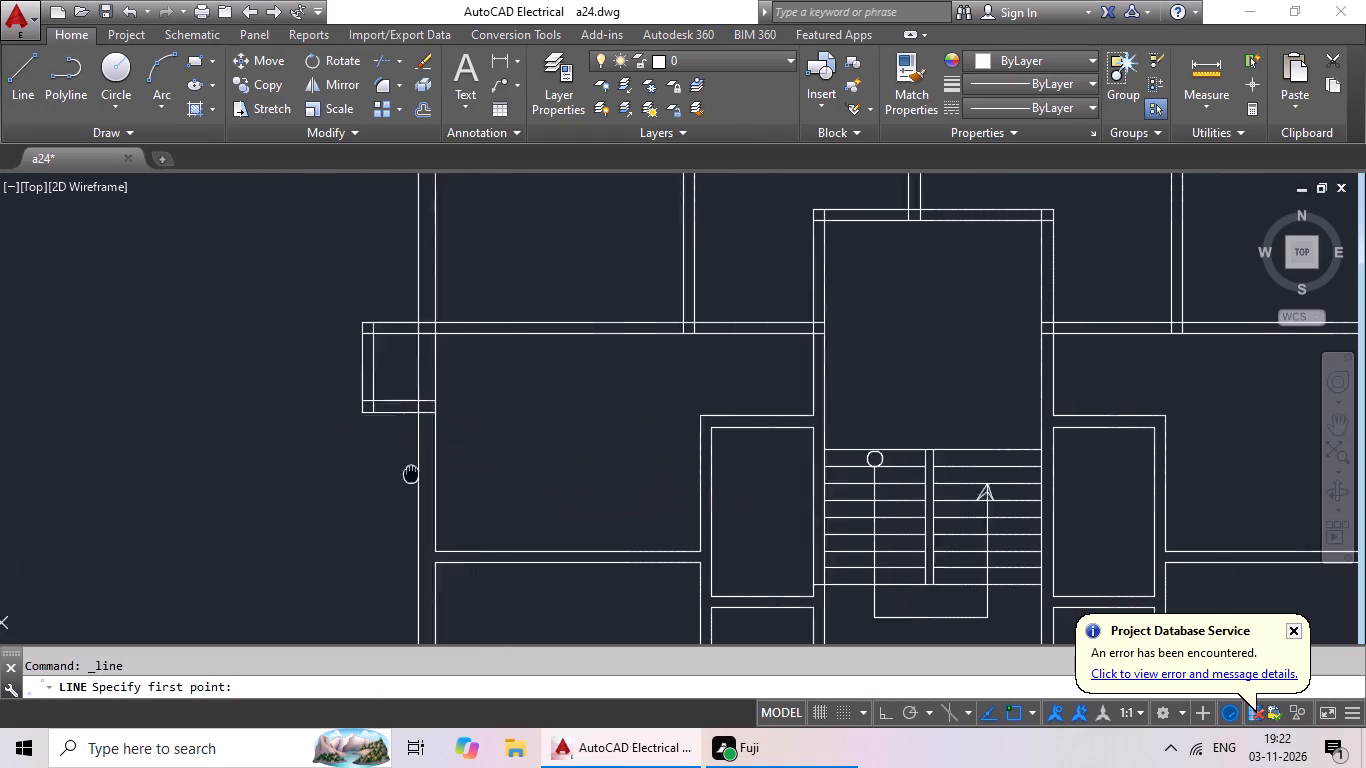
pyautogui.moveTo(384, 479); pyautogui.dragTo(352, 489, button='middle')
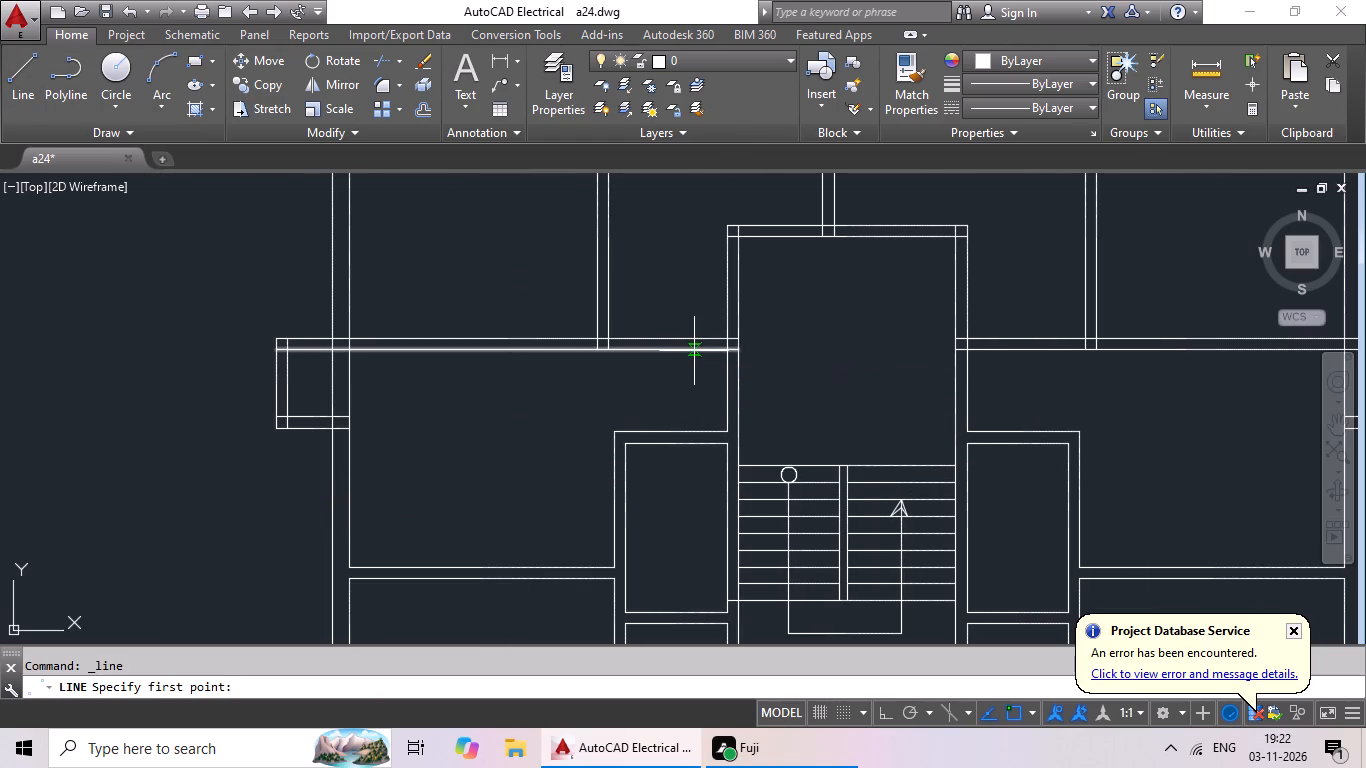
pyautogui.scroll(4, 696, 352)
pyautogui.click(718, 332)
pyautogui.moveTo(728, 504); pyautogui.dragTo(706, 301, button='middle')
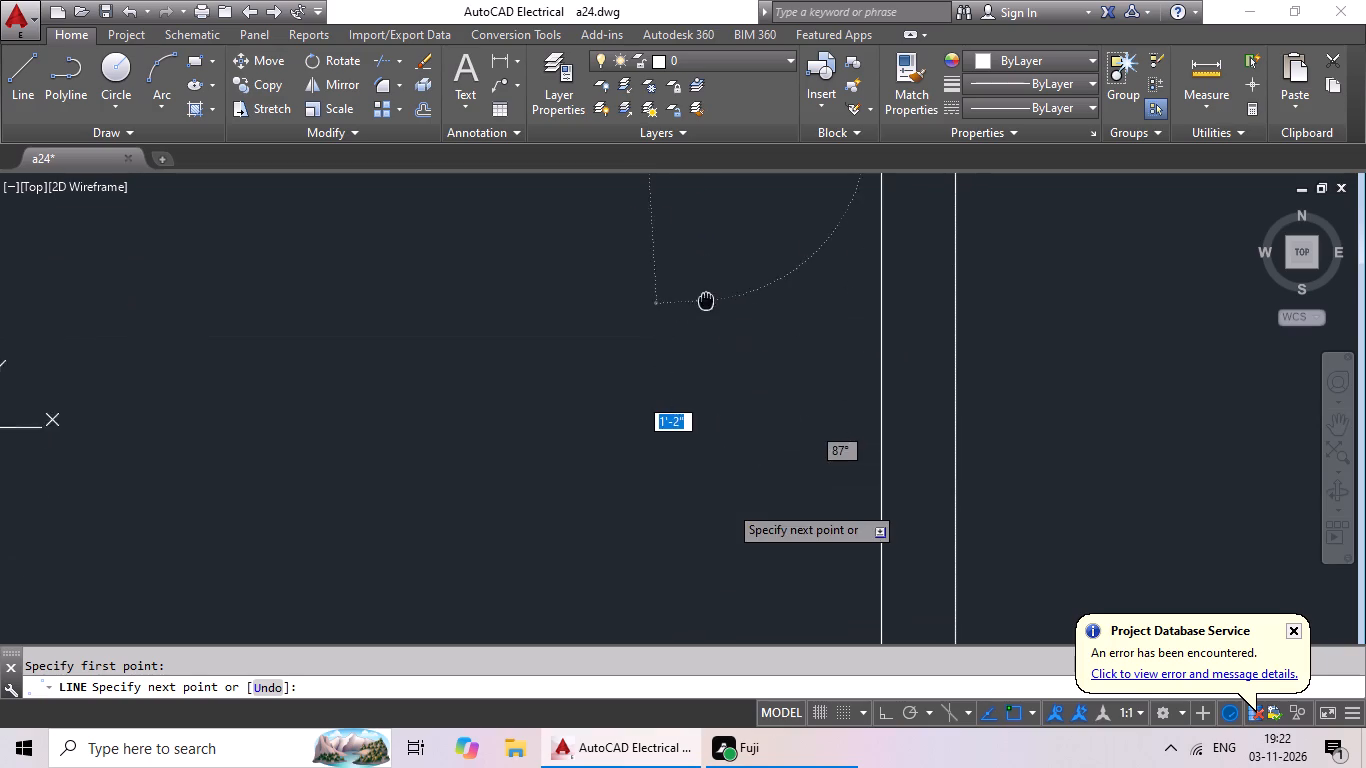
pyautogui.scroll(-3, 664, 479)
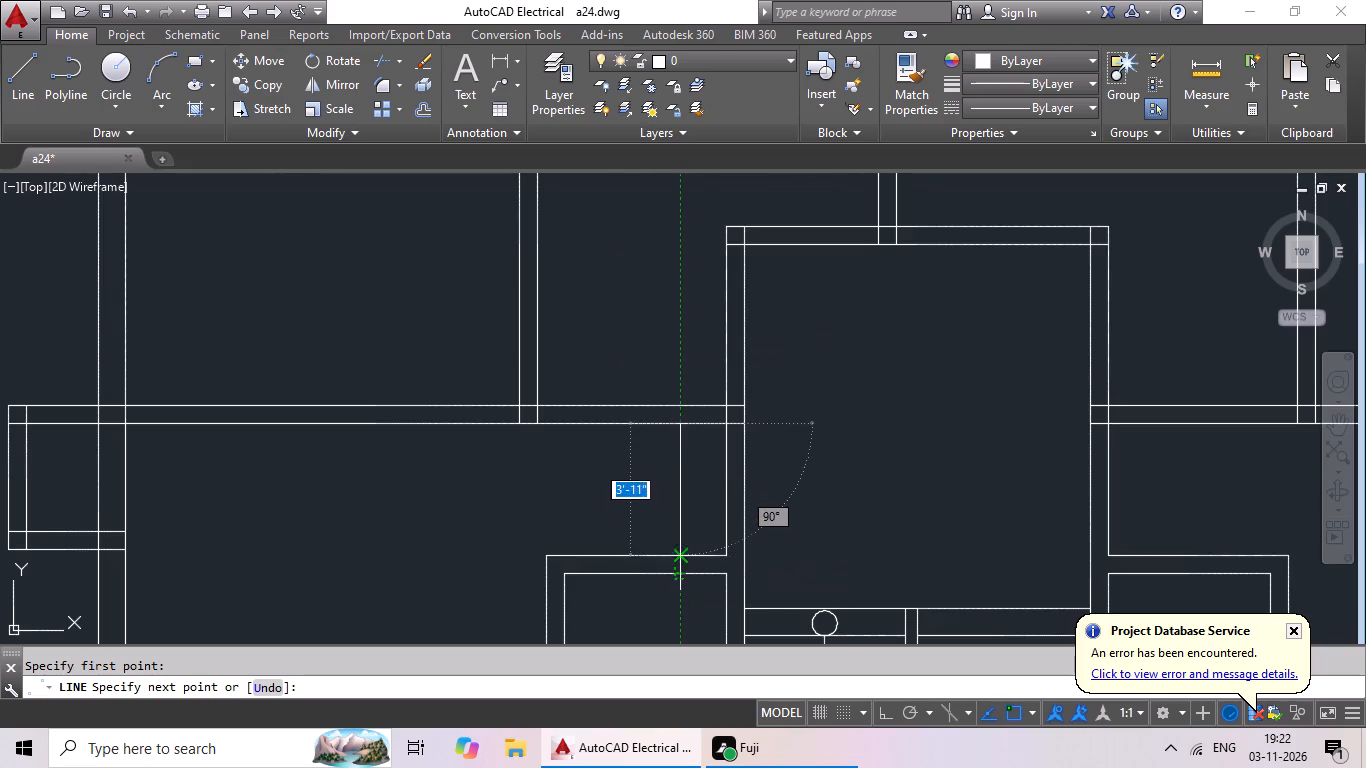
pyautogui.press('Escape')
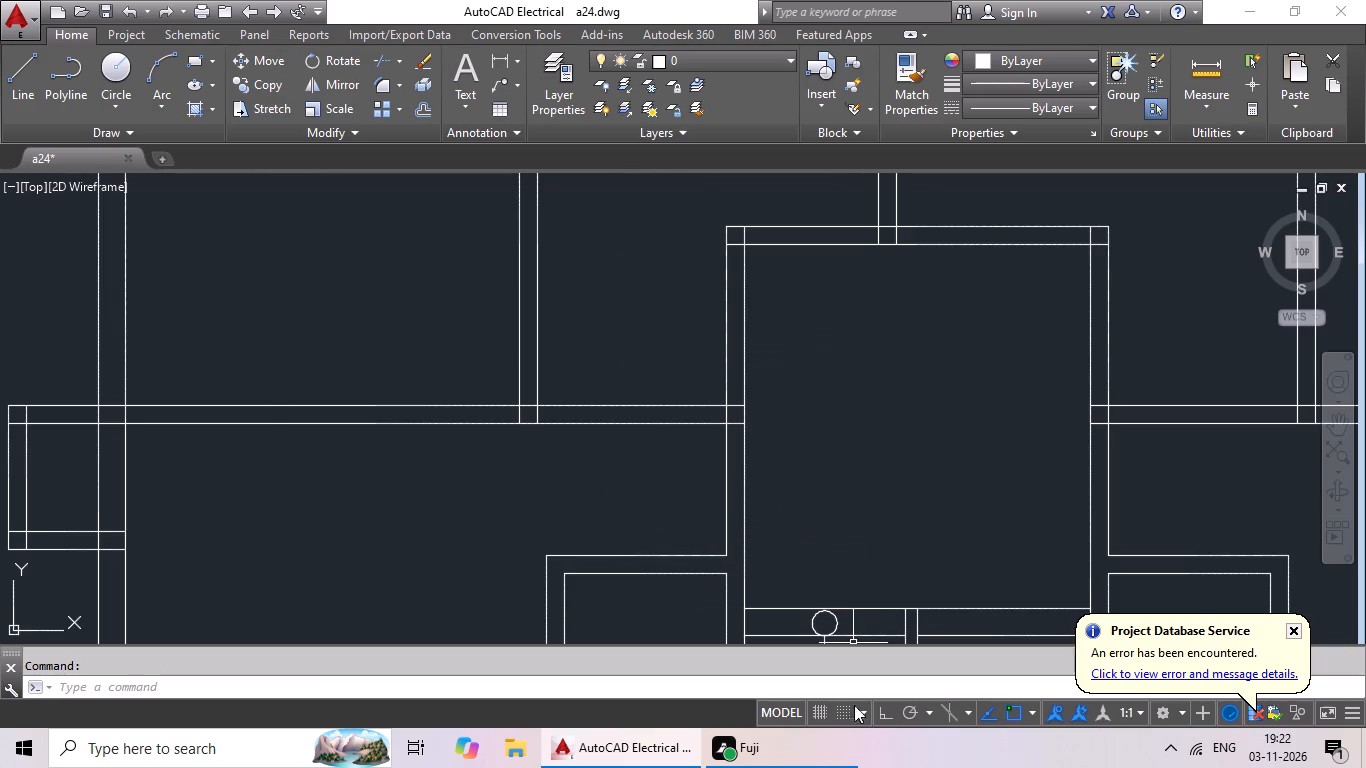
# Turn on Ortho and draw a vertical line about 3'-8" long from the horizontal wall left of the stairwell down to the small room's top wall.
pyautogui.click(881, 706)
pyautogui.click(19, 91)
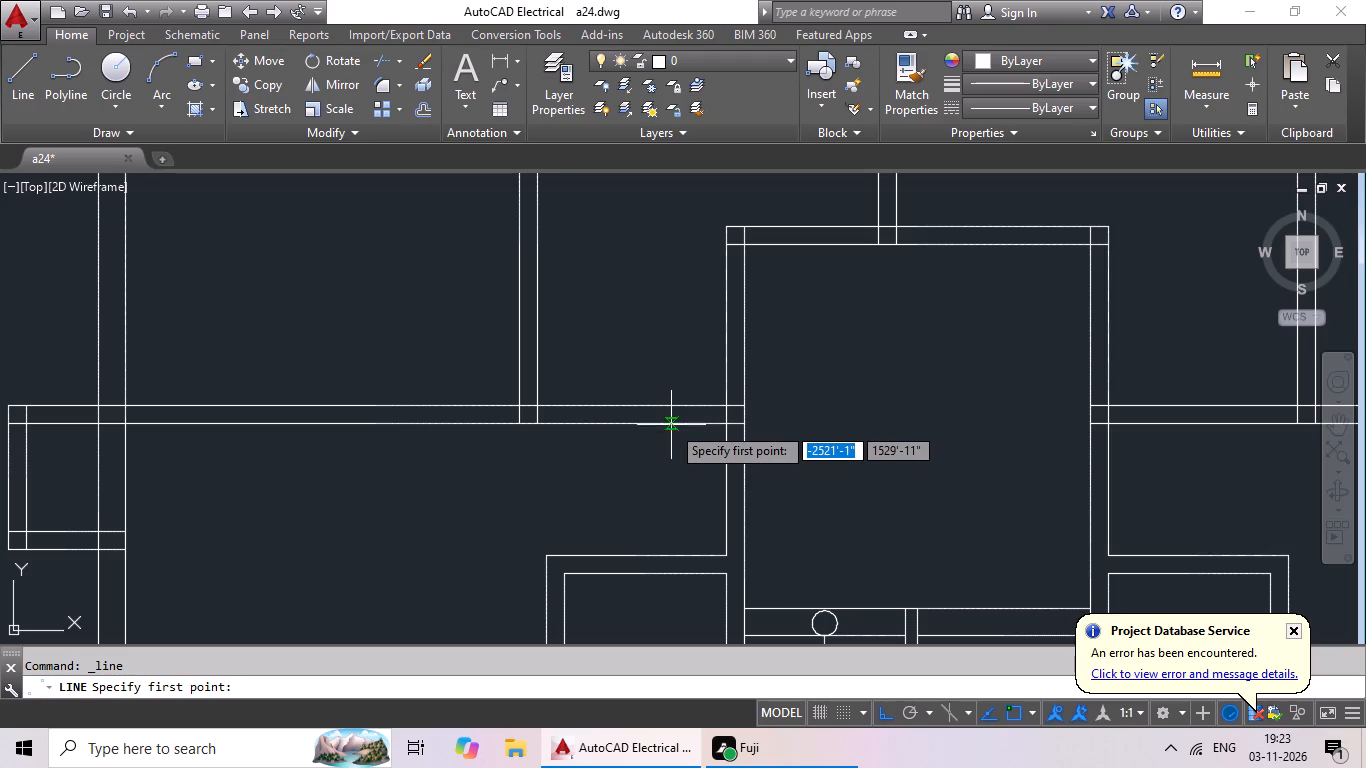
pyautogui.click(672, 423)
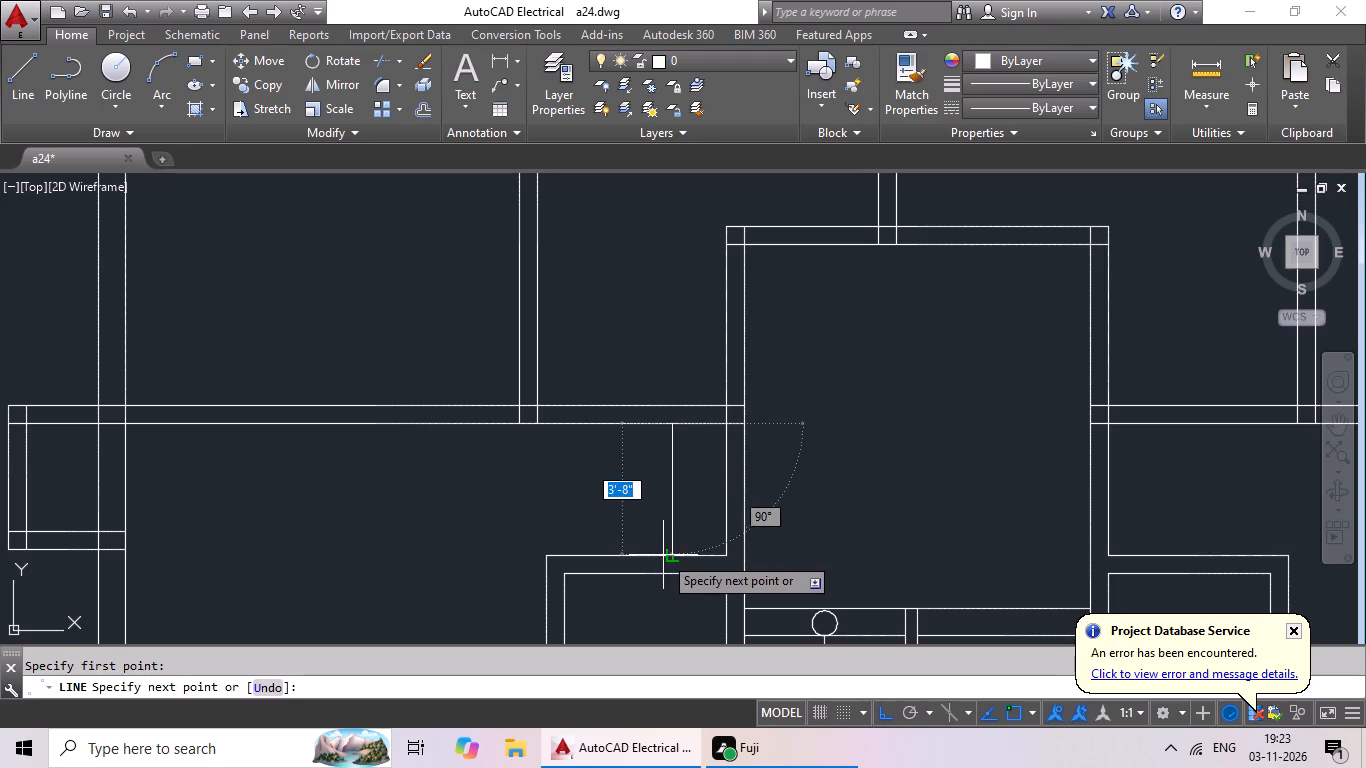
pyautogui.click(668, 552)
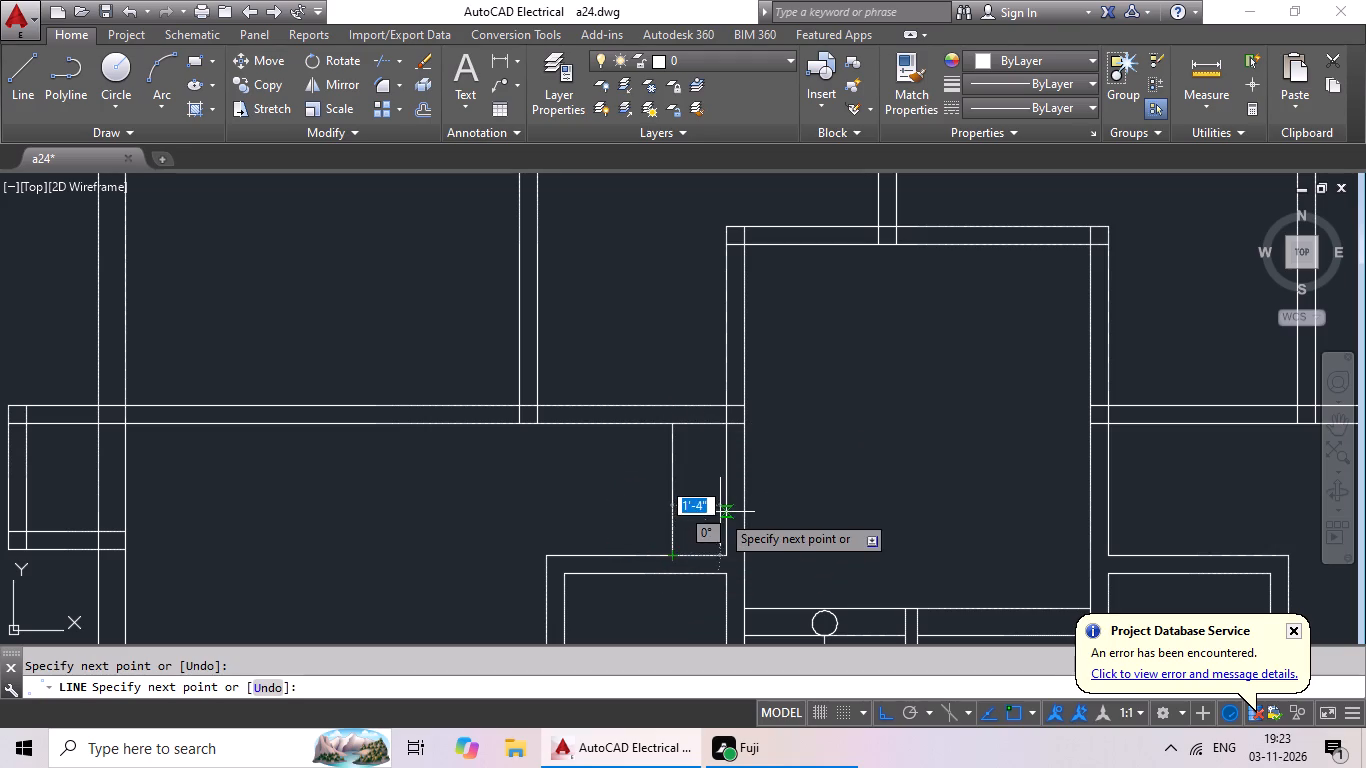
pyautogui.press('Escape')
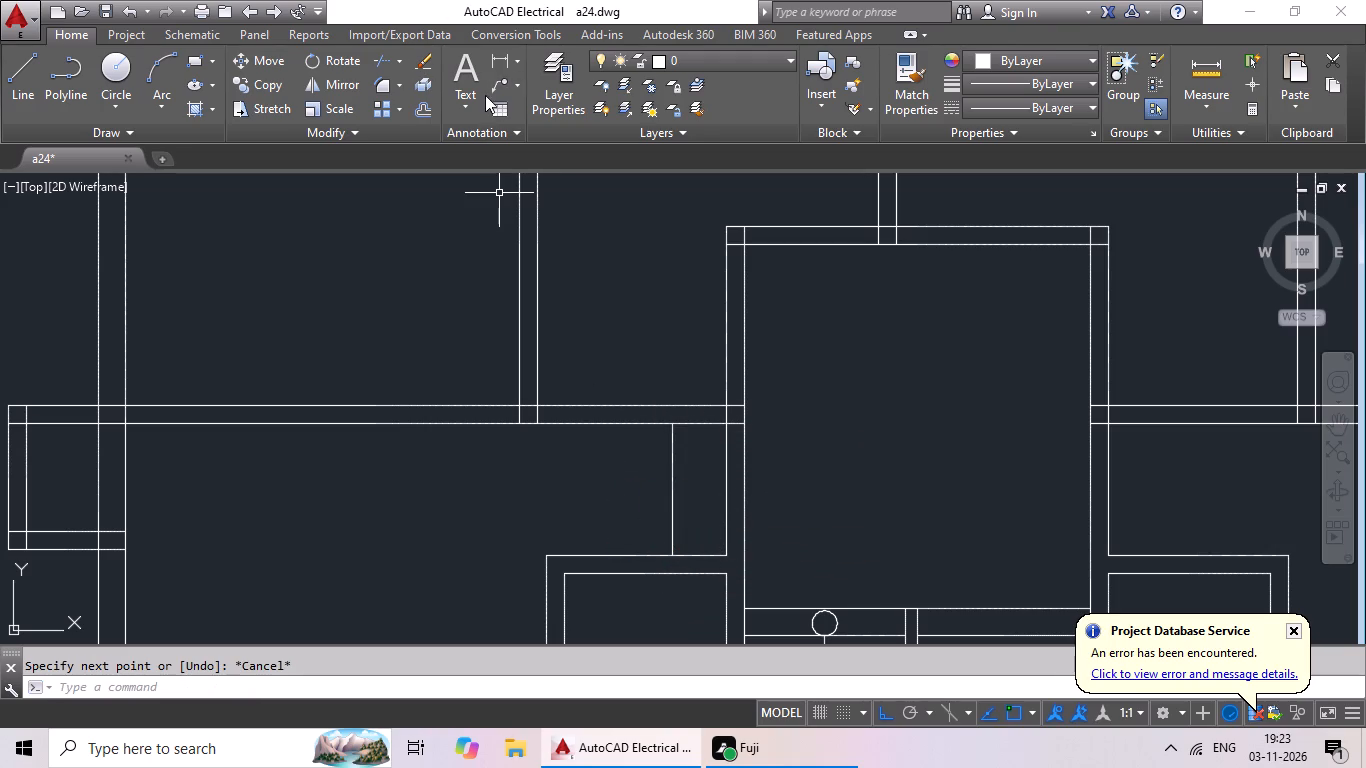
# Measure the horizontal distance from the new line's upper end to the stairwell's left wall with a linear dimension.
pyautogui.click(501, 53)
pyautogui.scroll(2, 701, 437)
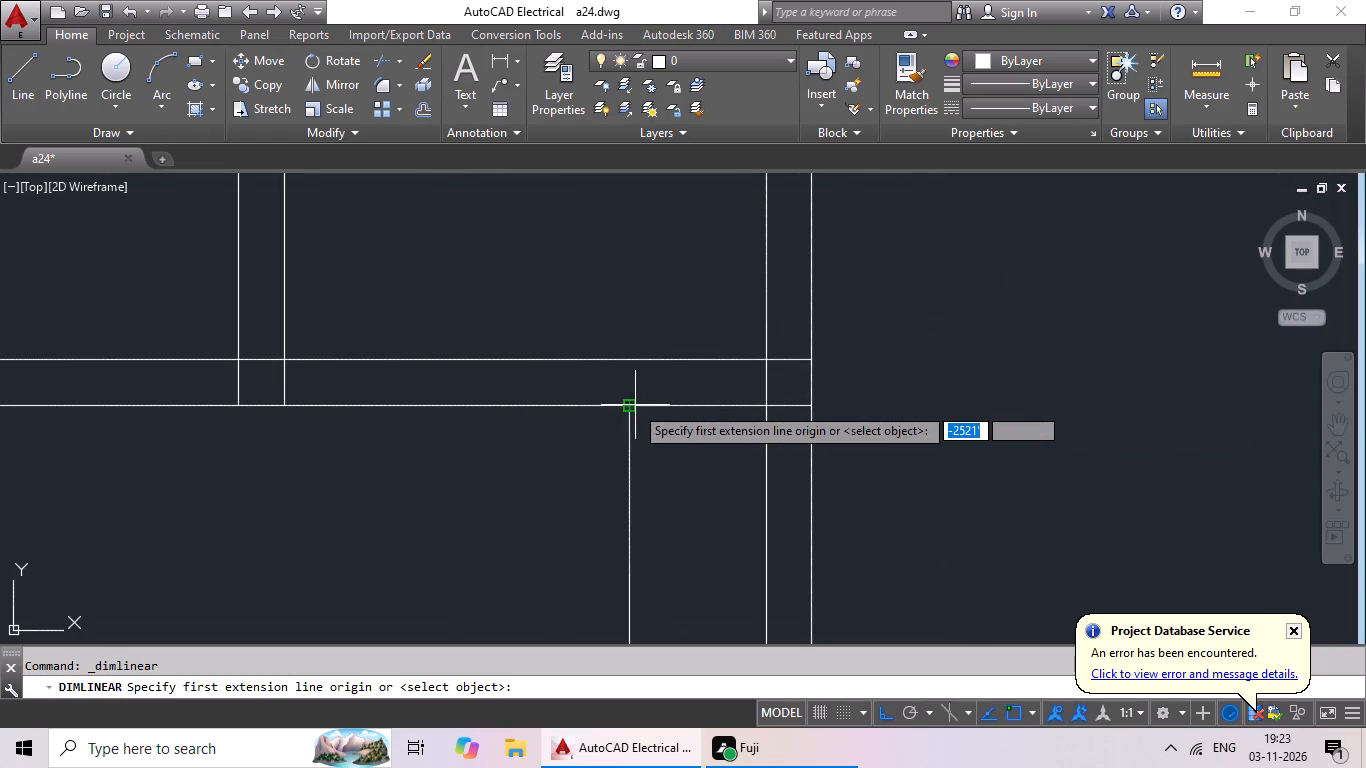
pyautogui.click(634, 404)
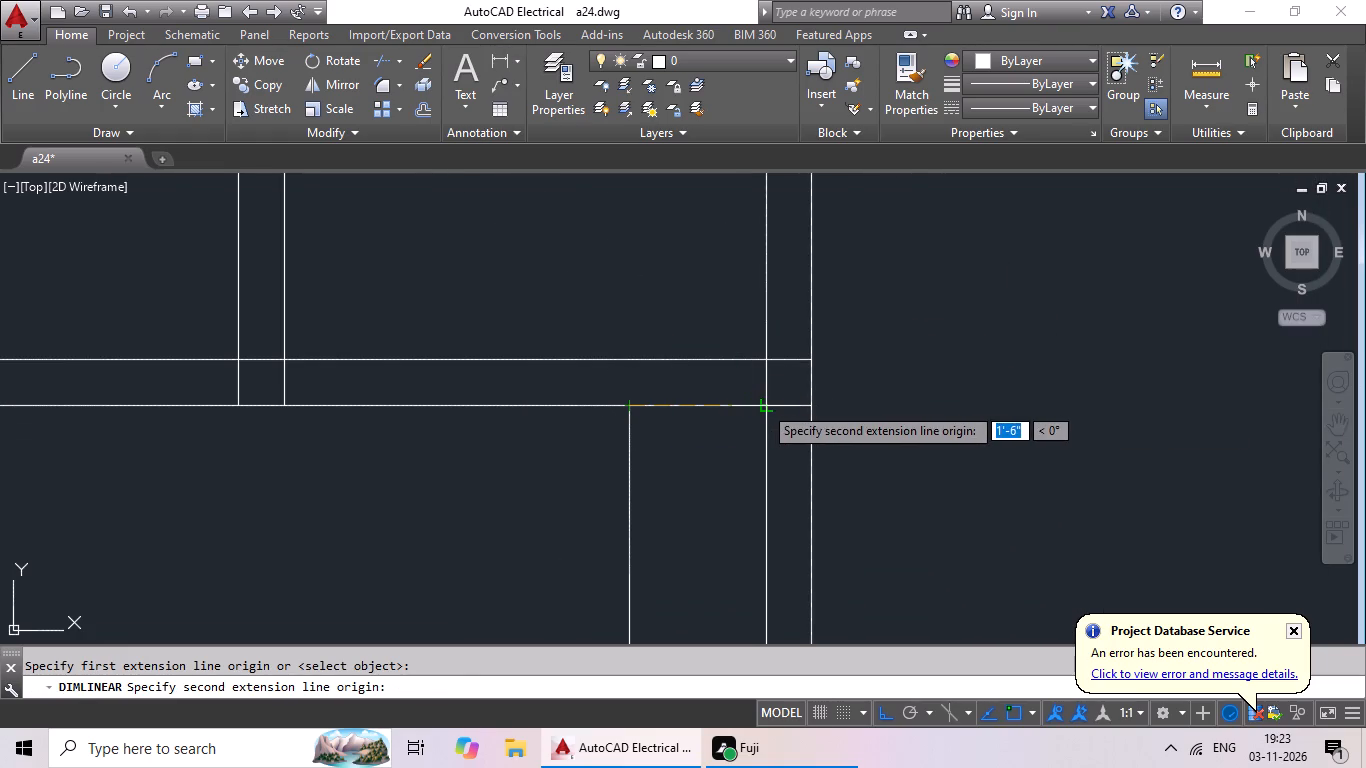
pyautogui.moveTo(763, 404); pyautogui.dragTo(765, 463)
pyautogui.press('Escape')
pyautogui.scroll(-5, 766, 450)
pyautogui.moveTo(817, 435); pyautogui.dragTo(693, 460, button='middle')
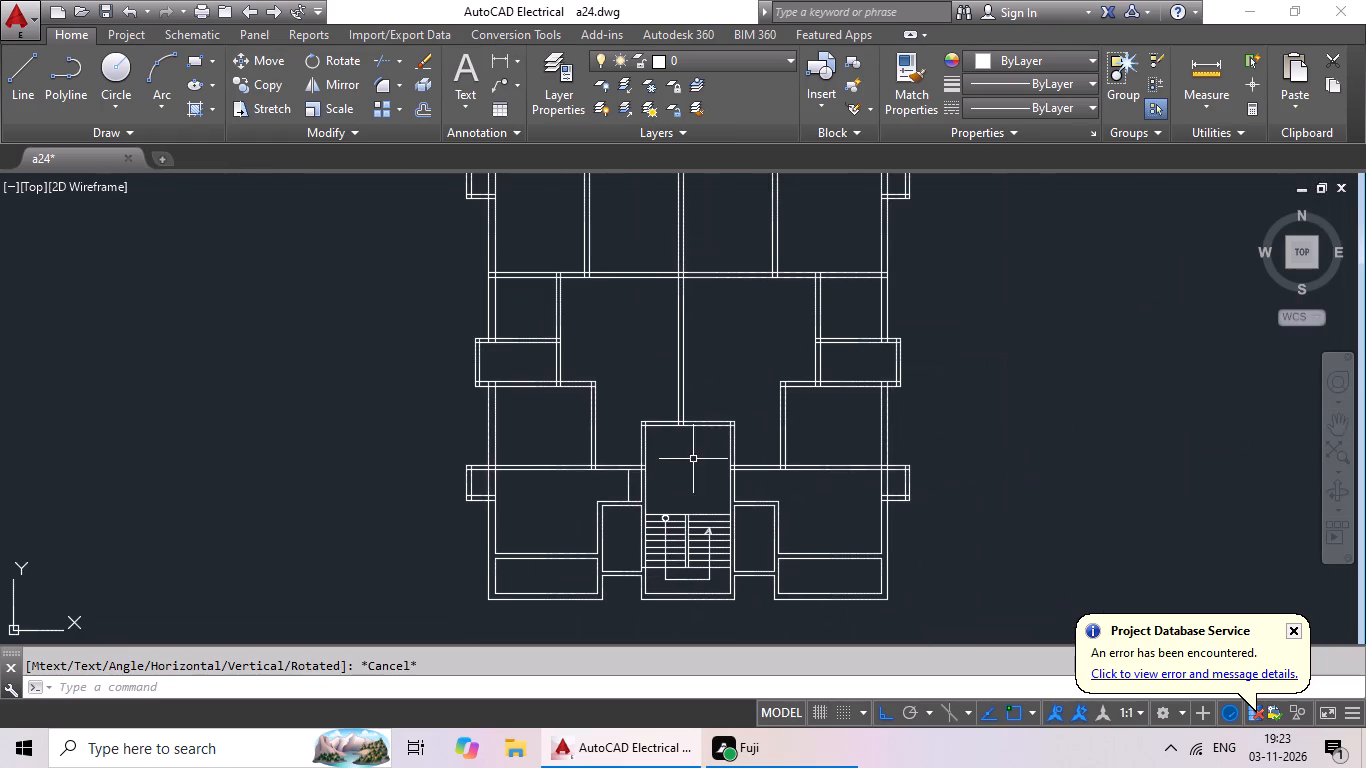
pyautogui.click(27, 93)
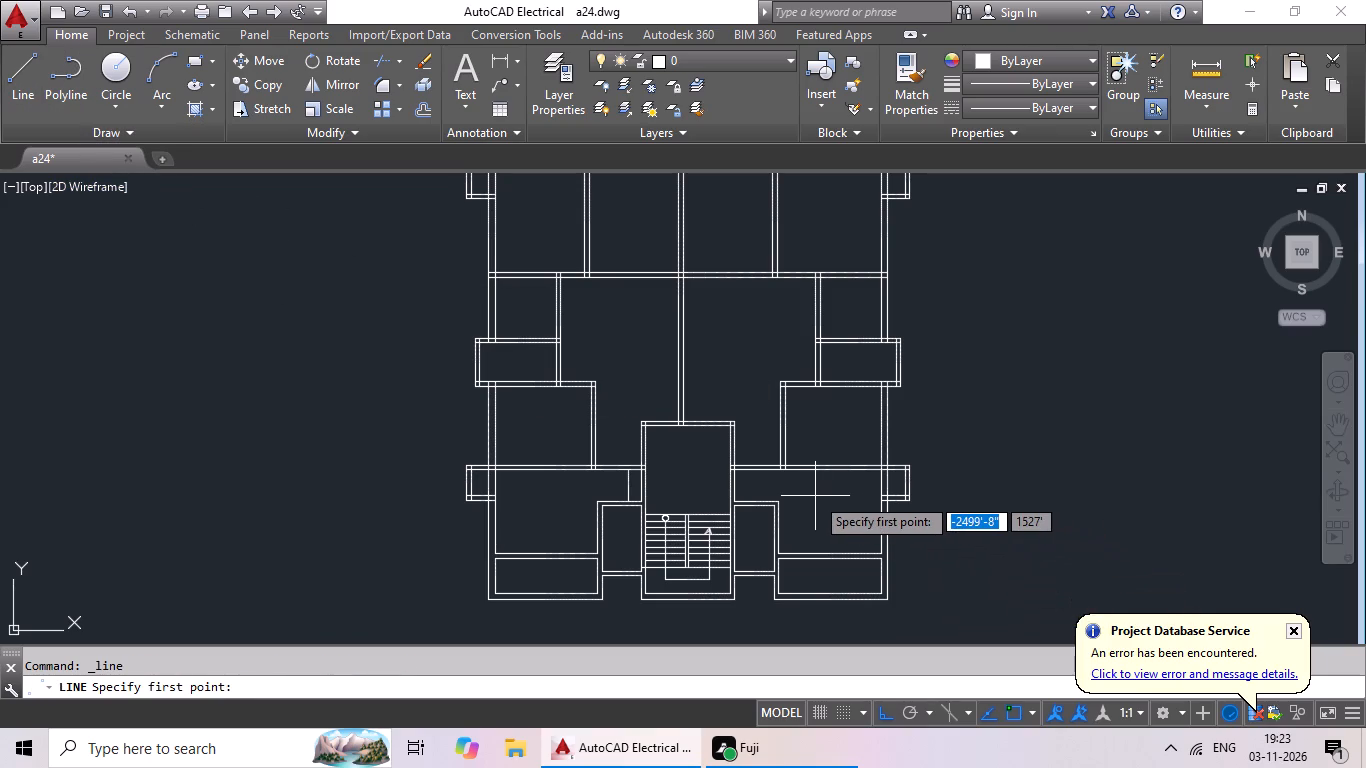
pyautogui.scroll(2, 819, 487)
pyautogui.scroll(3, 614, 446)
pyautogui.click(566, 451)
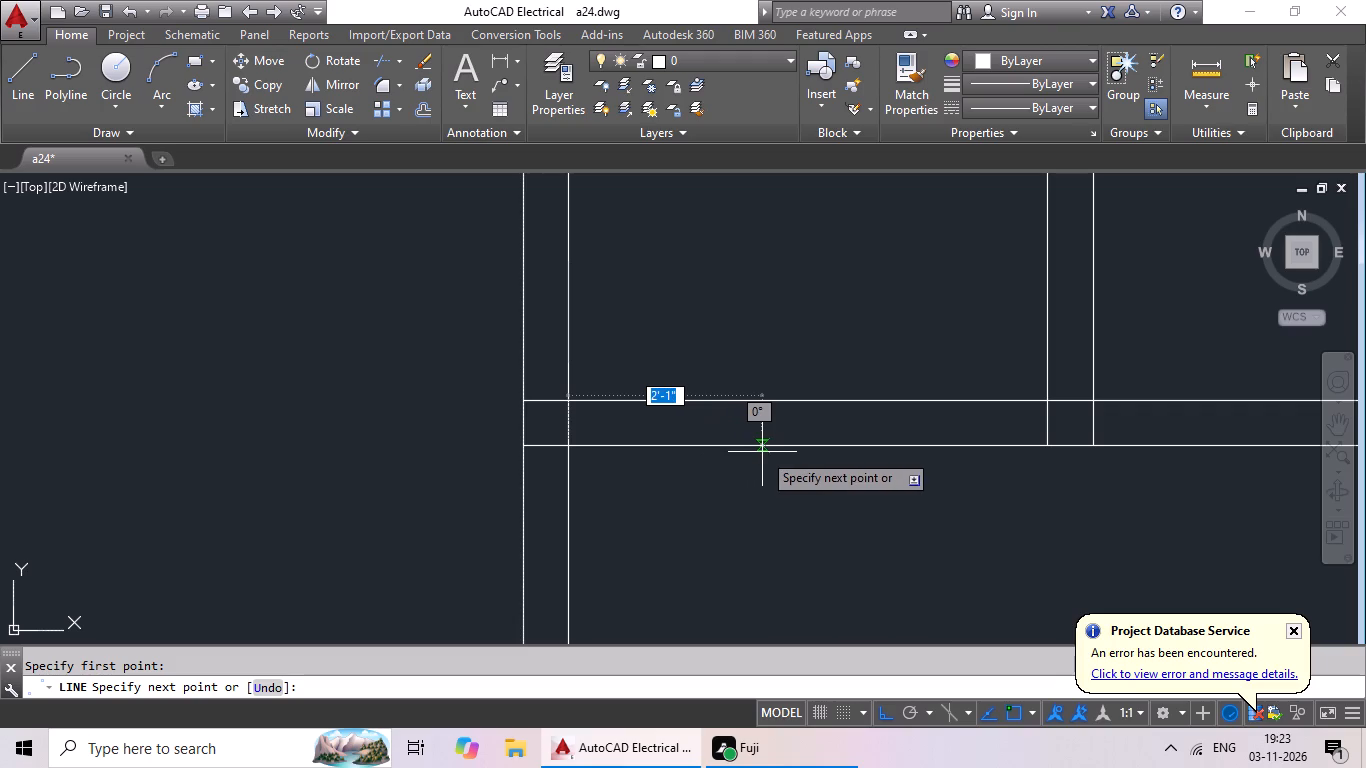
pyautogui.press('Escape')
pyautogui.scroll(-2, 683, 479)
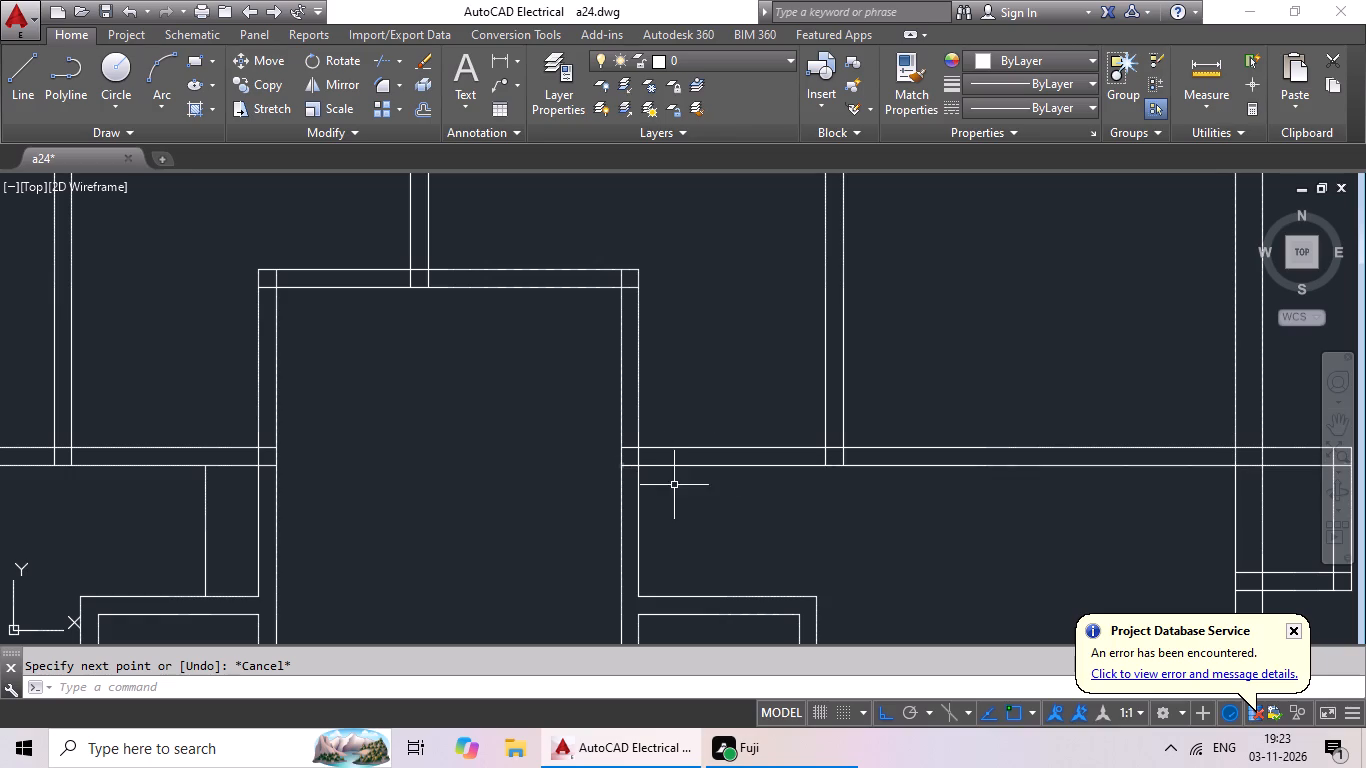
# Draw a matching vertical line about 3'-8" long from the horizontal wall right of the stairwell down to the small room's top wall.
pyautogui.click(36, 94)
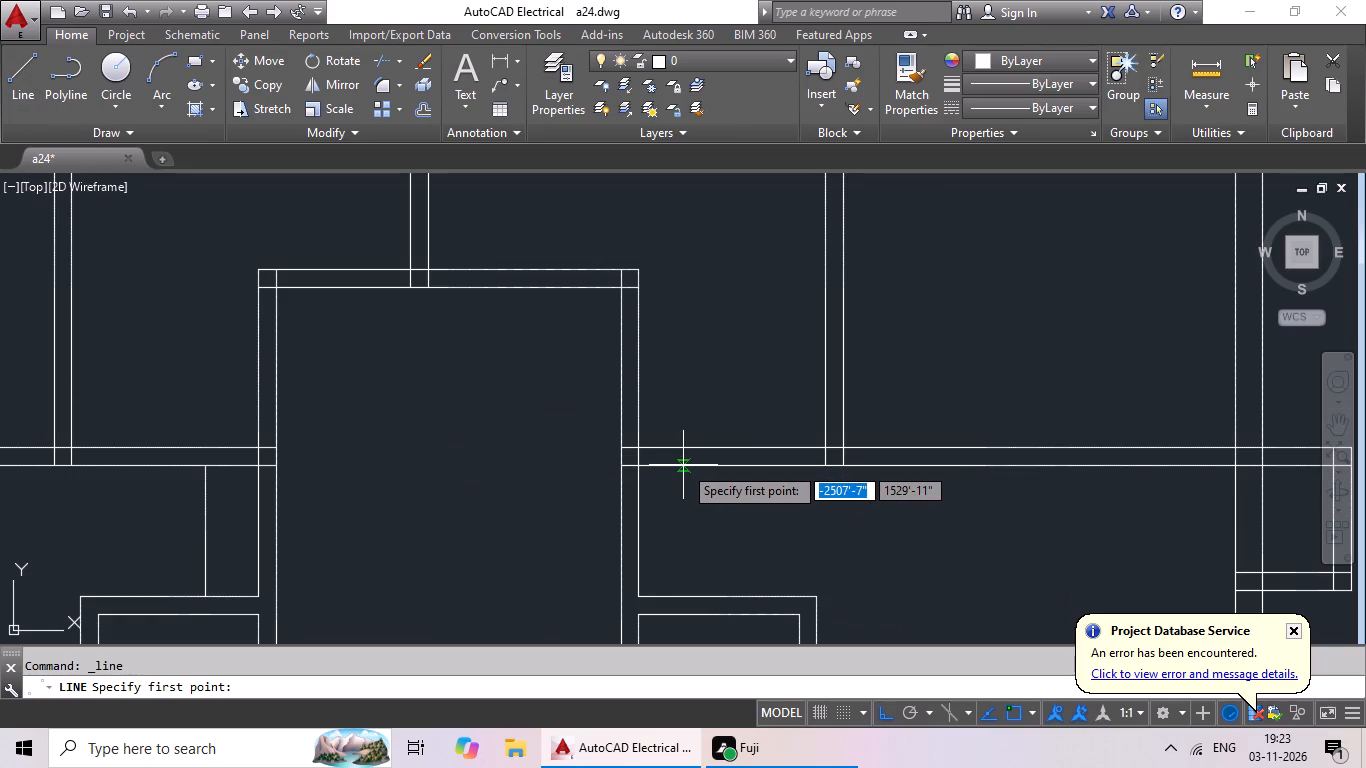
pyautogui.scroll(2, 682, 470)
pyautogui.click(686, 466)
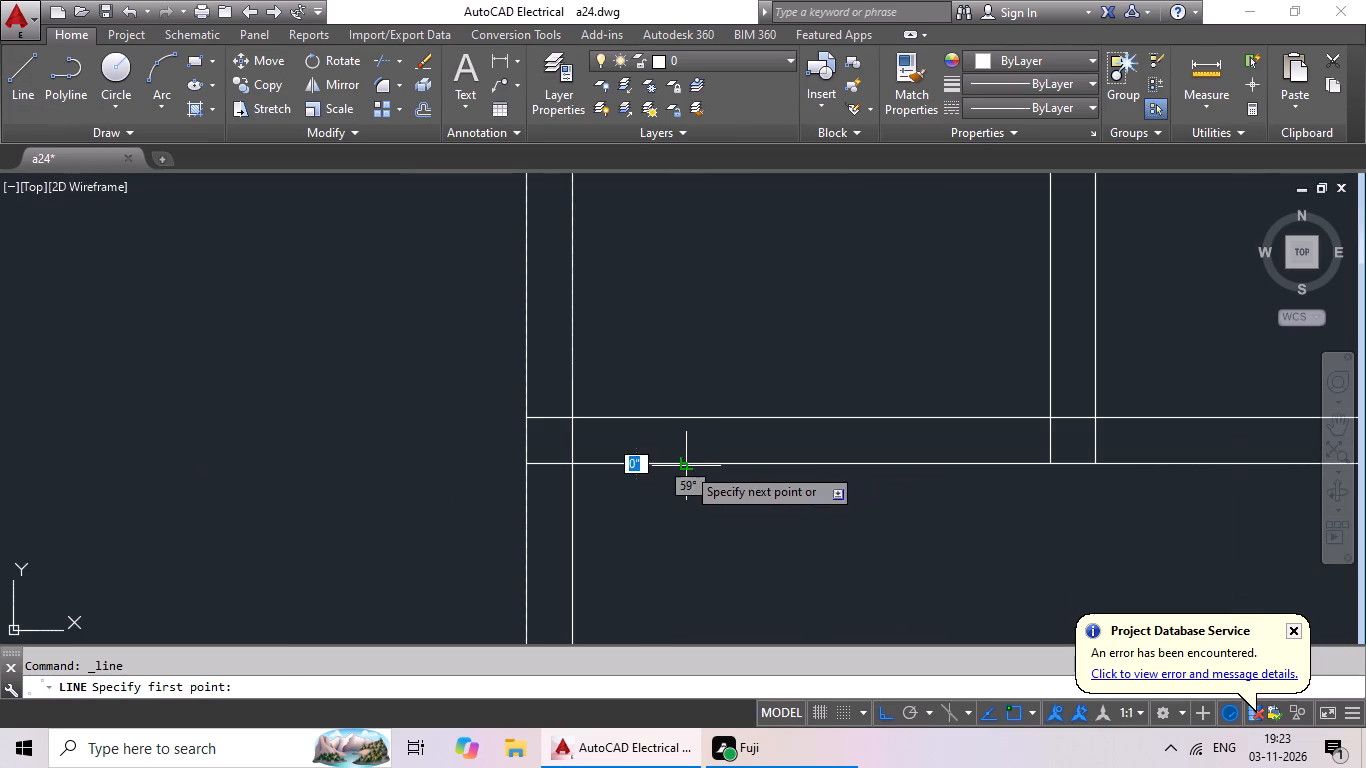
pyautogui.scroll(-2, 684, 547)
pyautogui.moveTo(682, 551); pyautogui.dragTo(717, 418, button='middle')
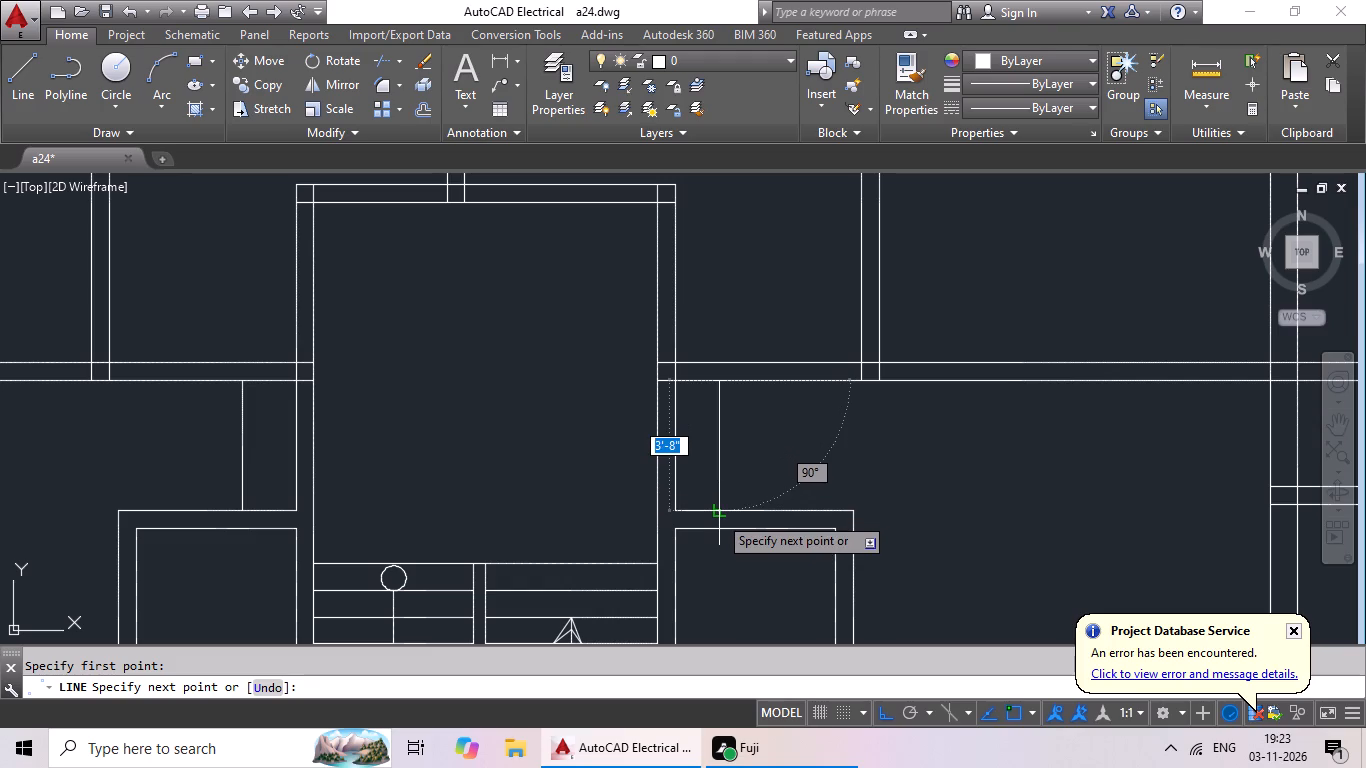
pyautogui.click(718, 514)
pyautogui.press('Escape')
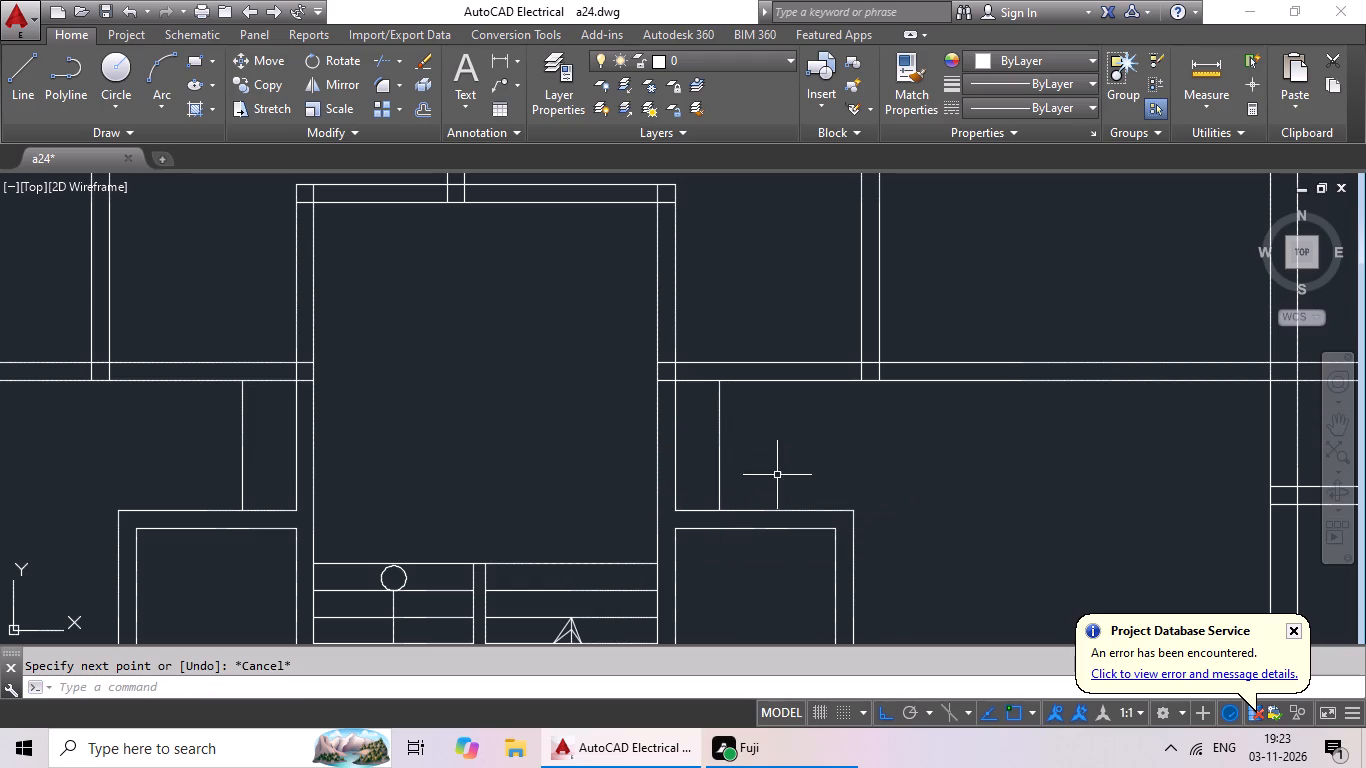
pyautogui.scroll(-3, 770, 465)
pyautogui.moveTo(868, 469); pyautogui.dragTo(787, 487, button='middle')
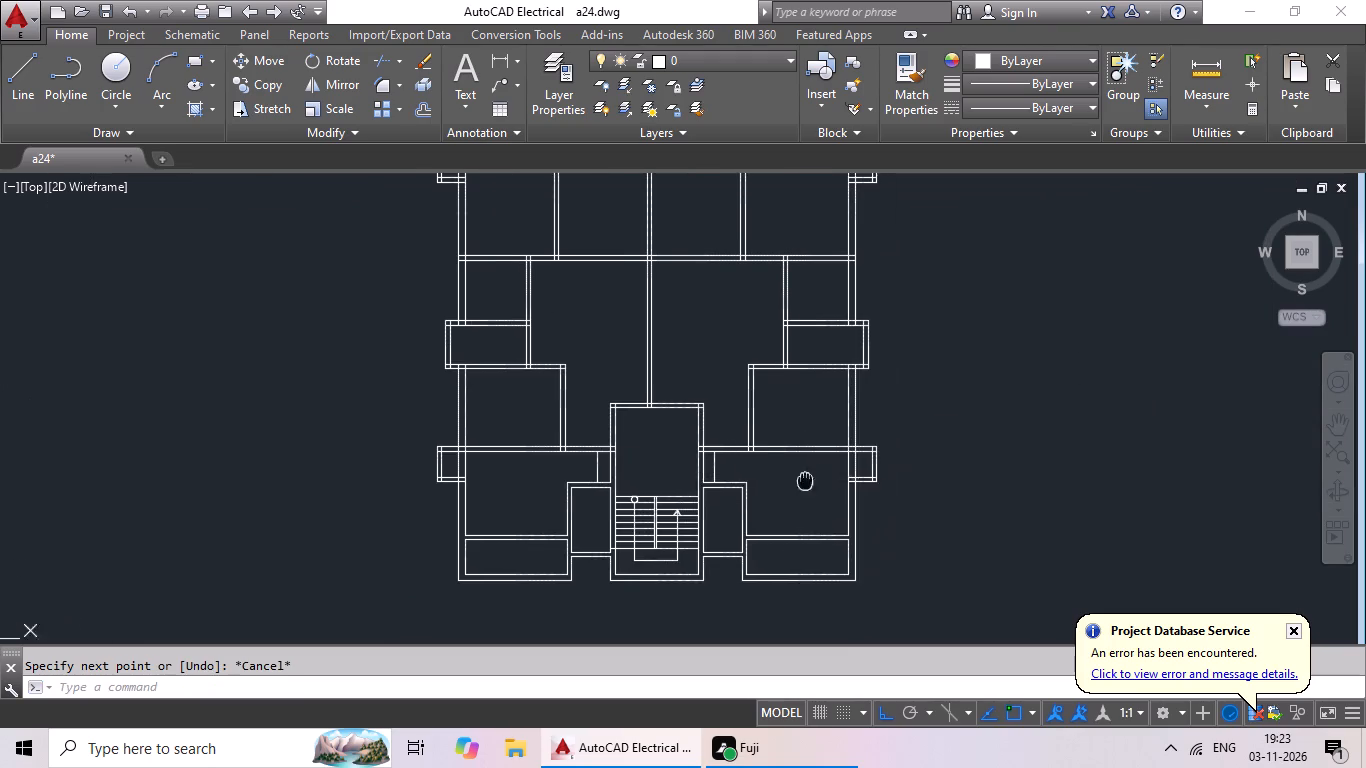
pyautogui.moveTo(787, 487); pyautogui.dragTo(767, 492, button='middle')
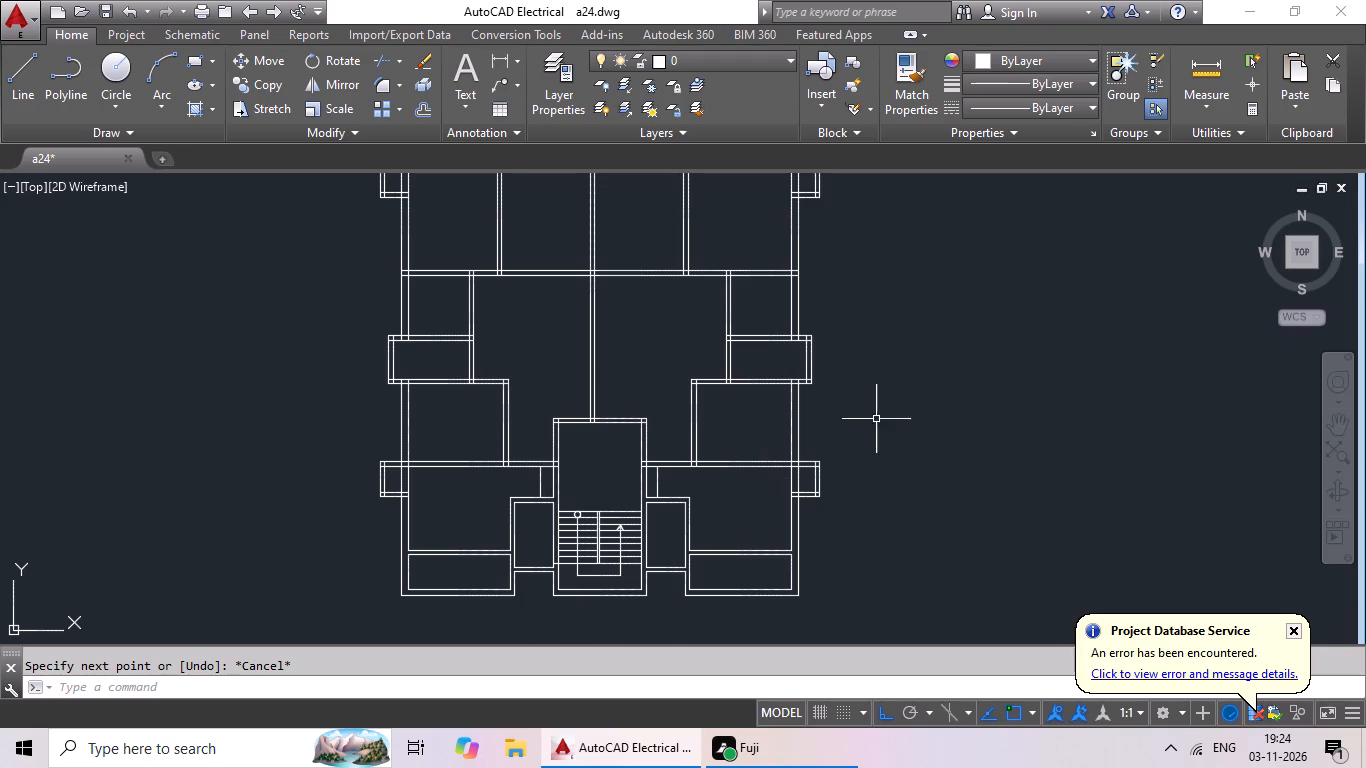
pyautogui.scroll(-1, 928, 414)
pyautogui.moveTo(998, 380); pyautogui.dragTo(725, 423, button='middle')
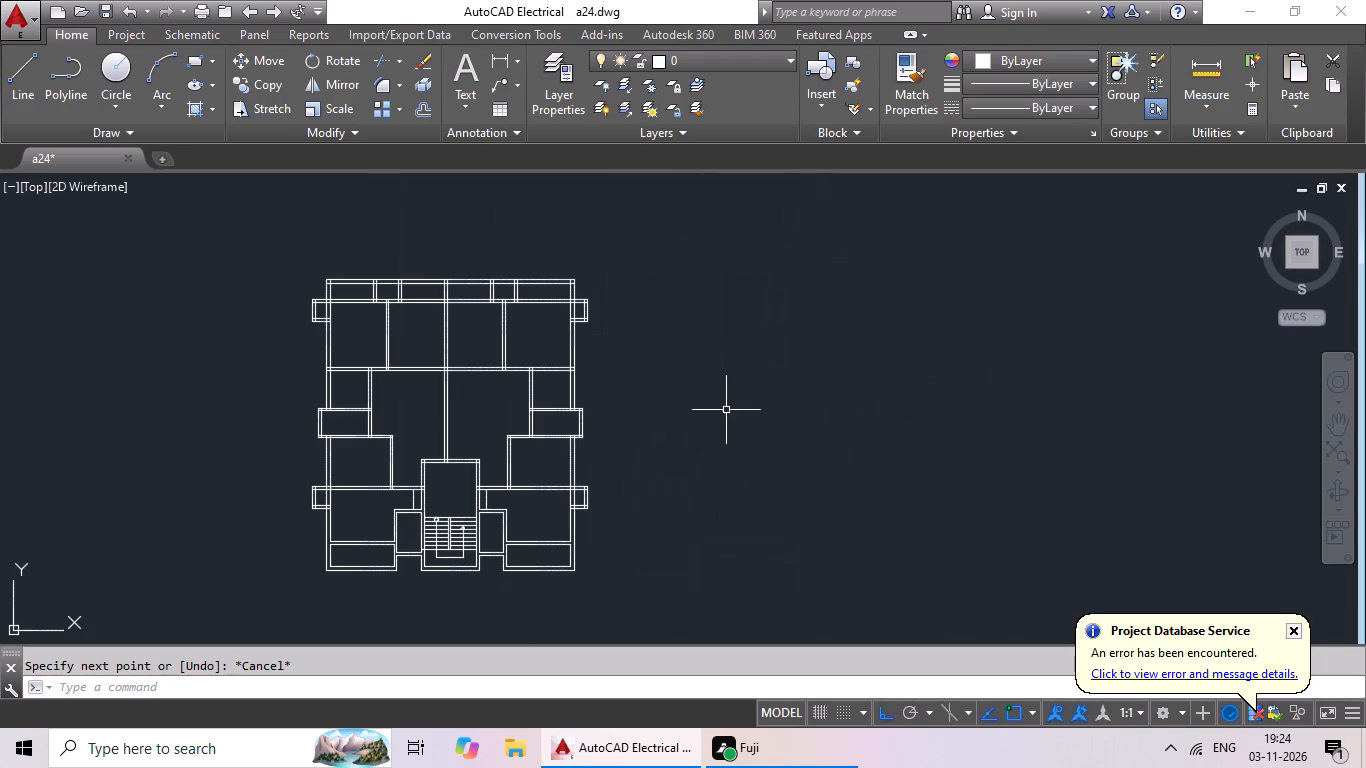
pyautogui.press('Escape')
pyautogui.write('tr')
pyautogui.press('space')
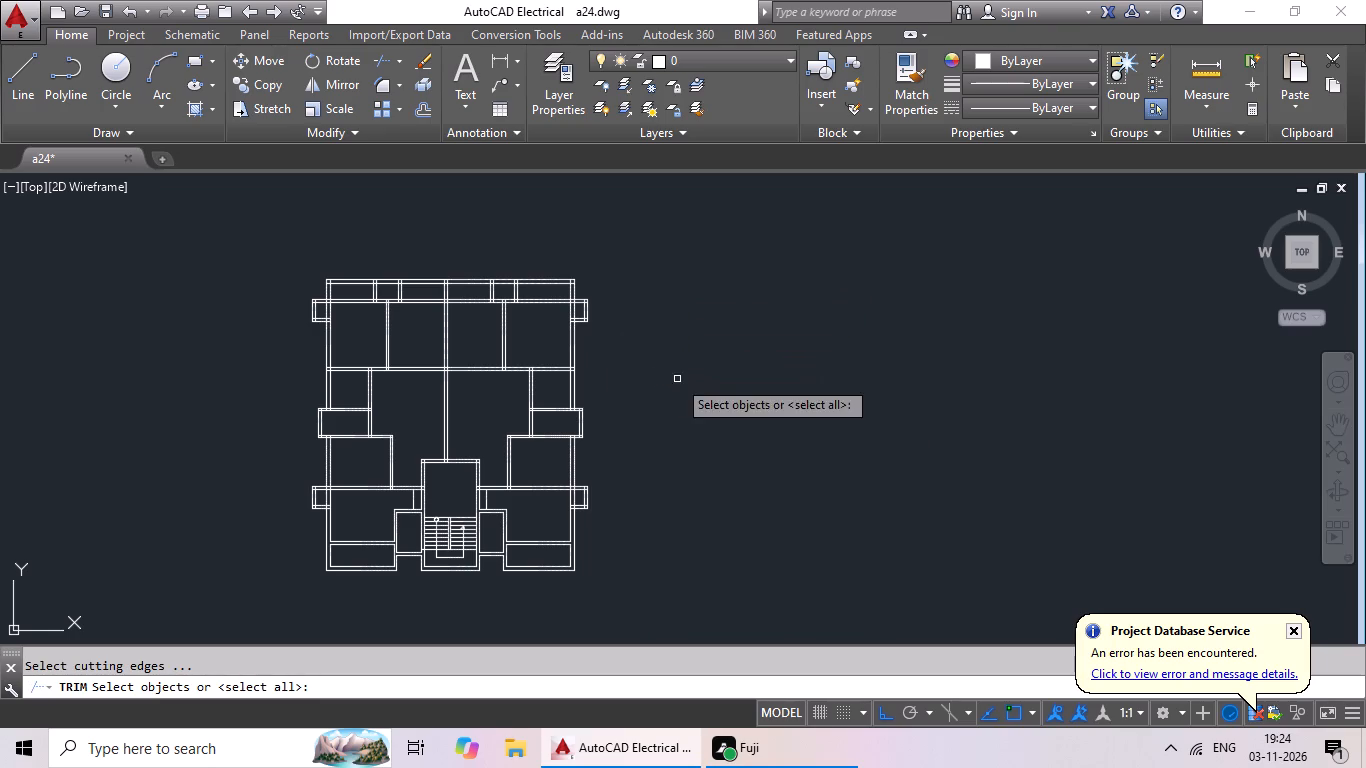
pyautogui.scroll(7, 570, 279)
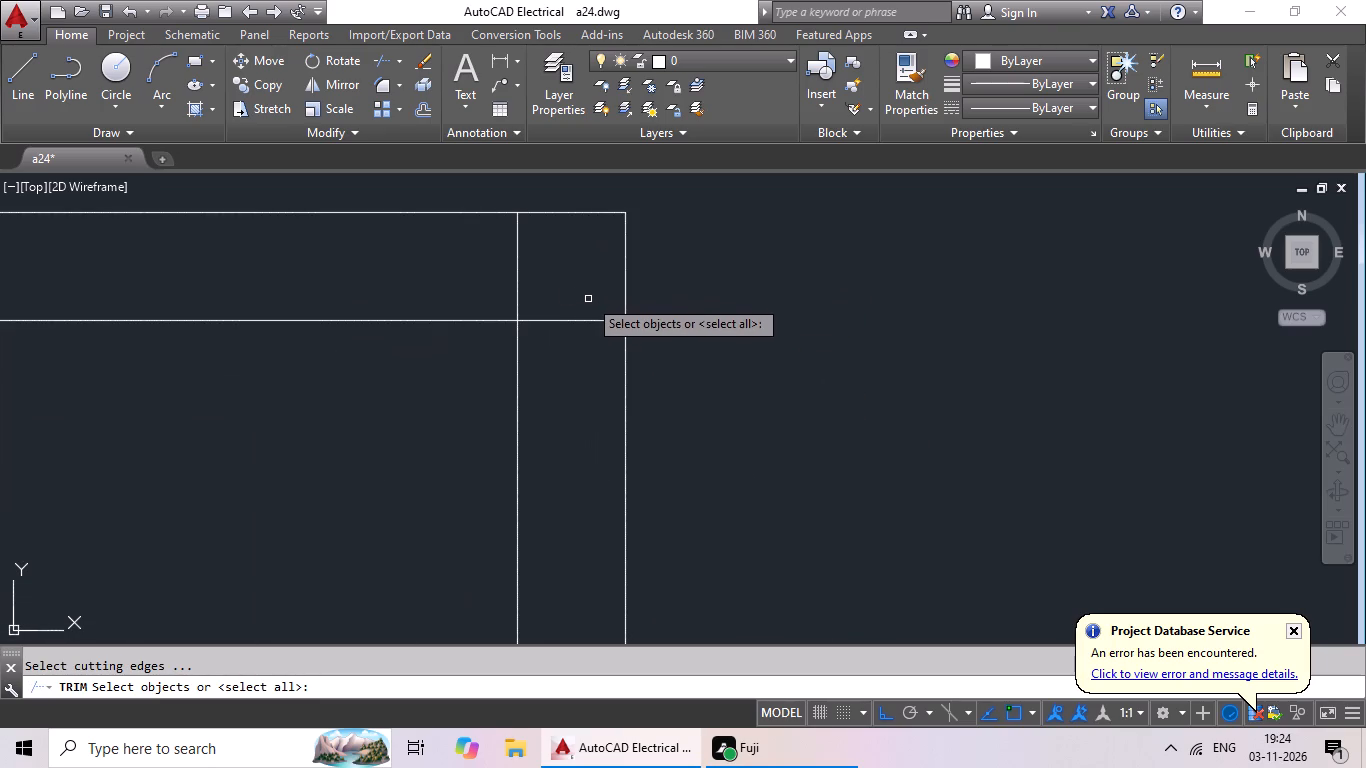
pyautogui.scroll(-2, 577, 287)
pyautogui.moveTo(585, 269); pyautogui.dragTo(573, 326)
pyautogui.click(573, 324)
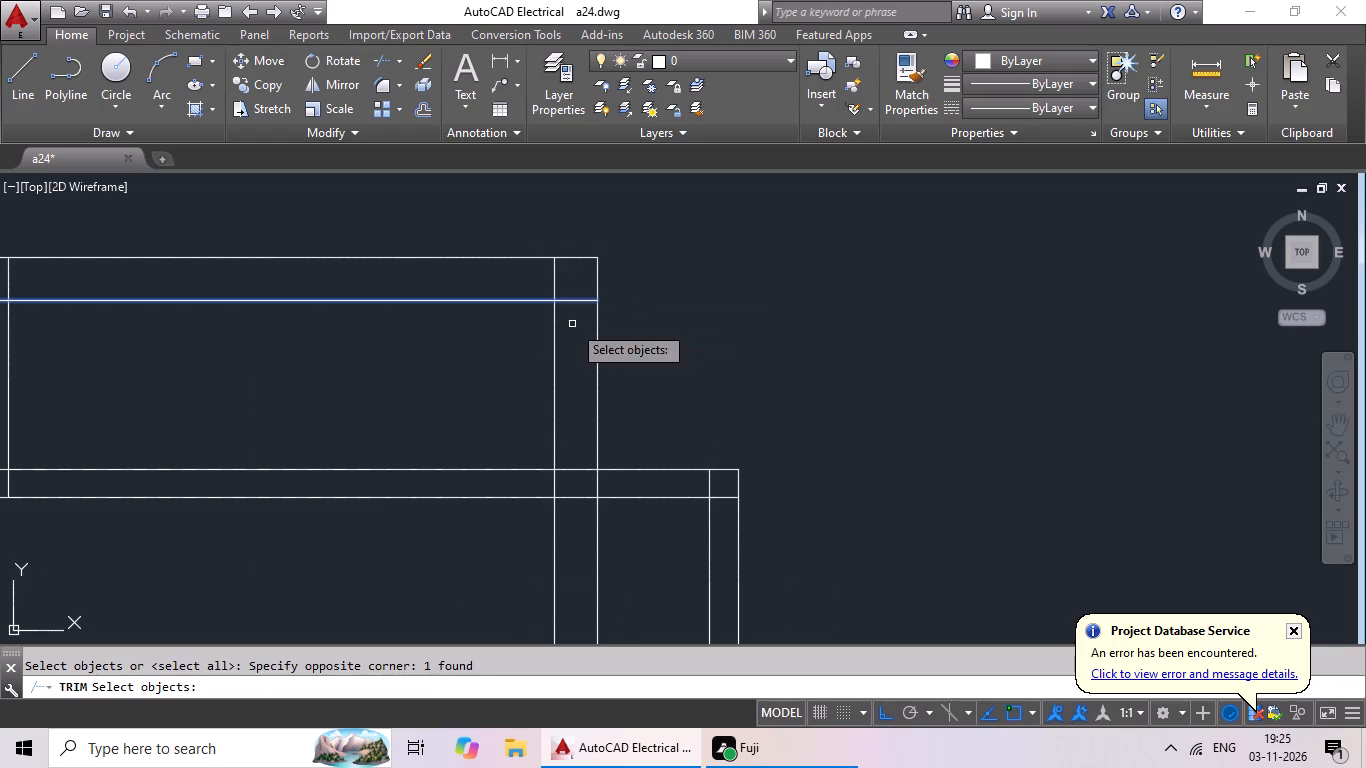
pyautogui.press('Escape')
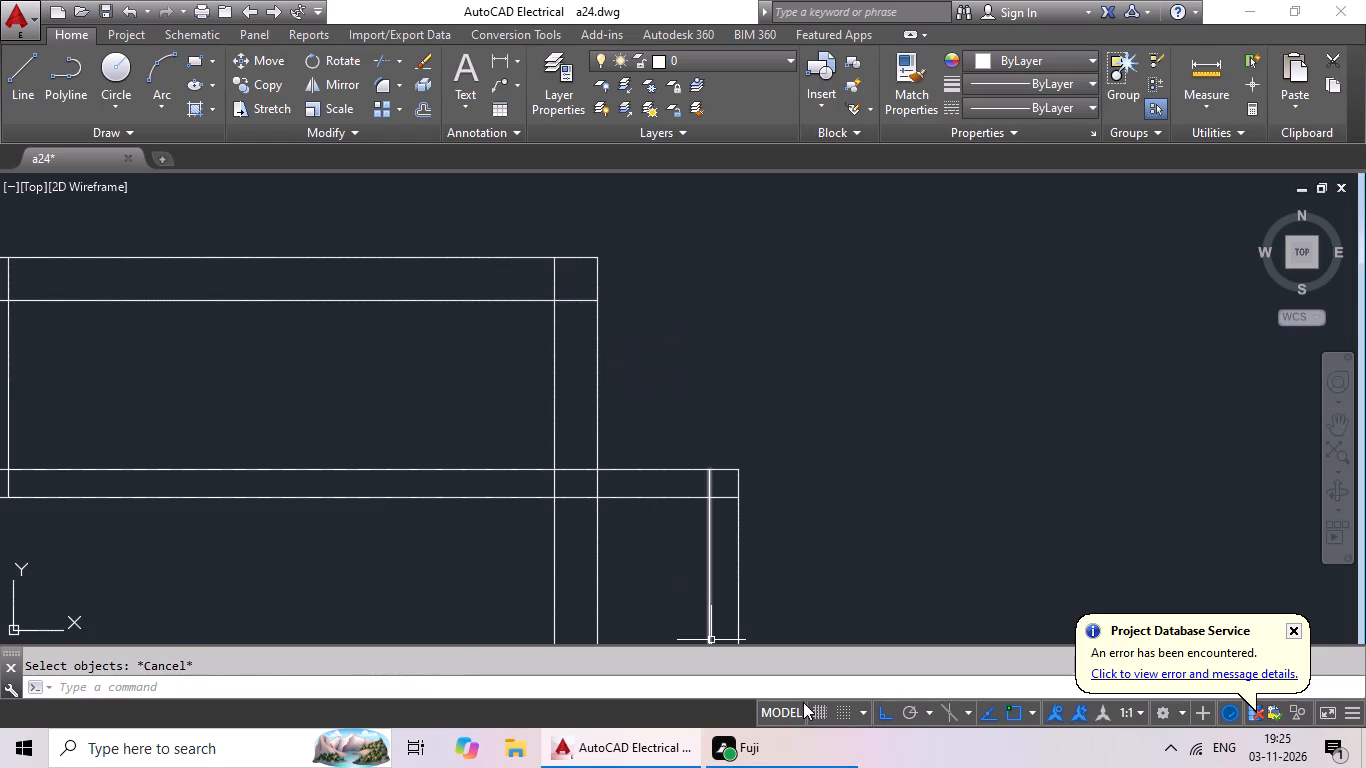
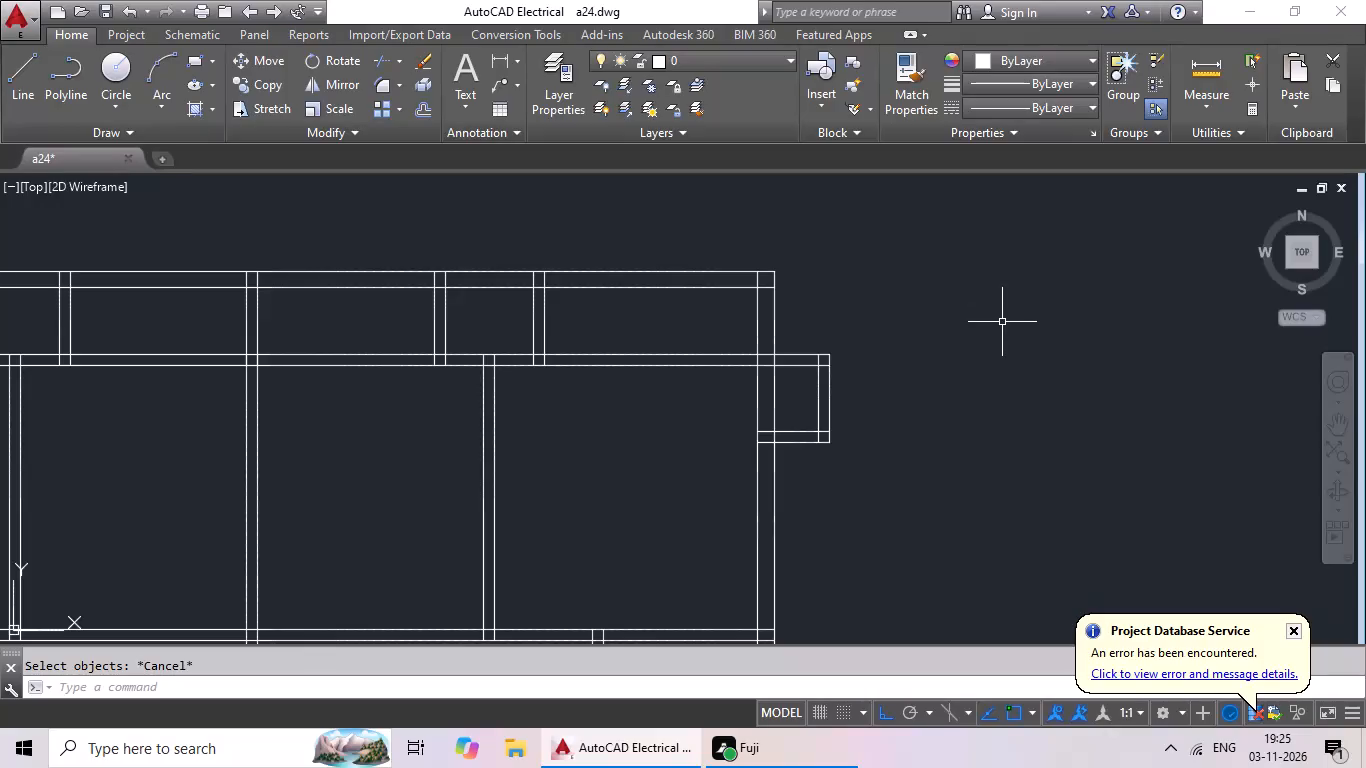
# Trim the crossing wall lines at the plan's upper-right outer corner into a clean corner.
pyautogui.press('Escape')
pyautogui.write('tr')
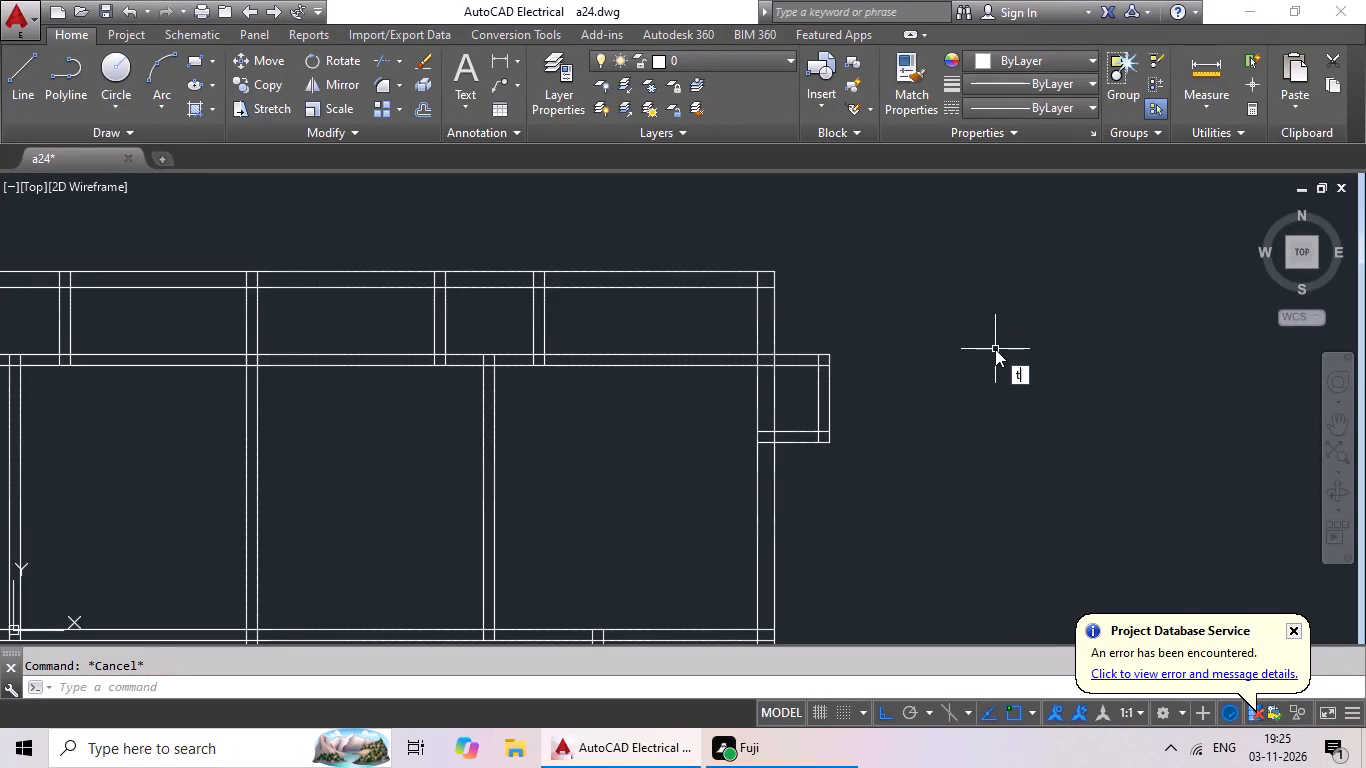
pyautogui.press('space')
pyautogui.press('space')
pyautogui.scroll(3, 735, 273)
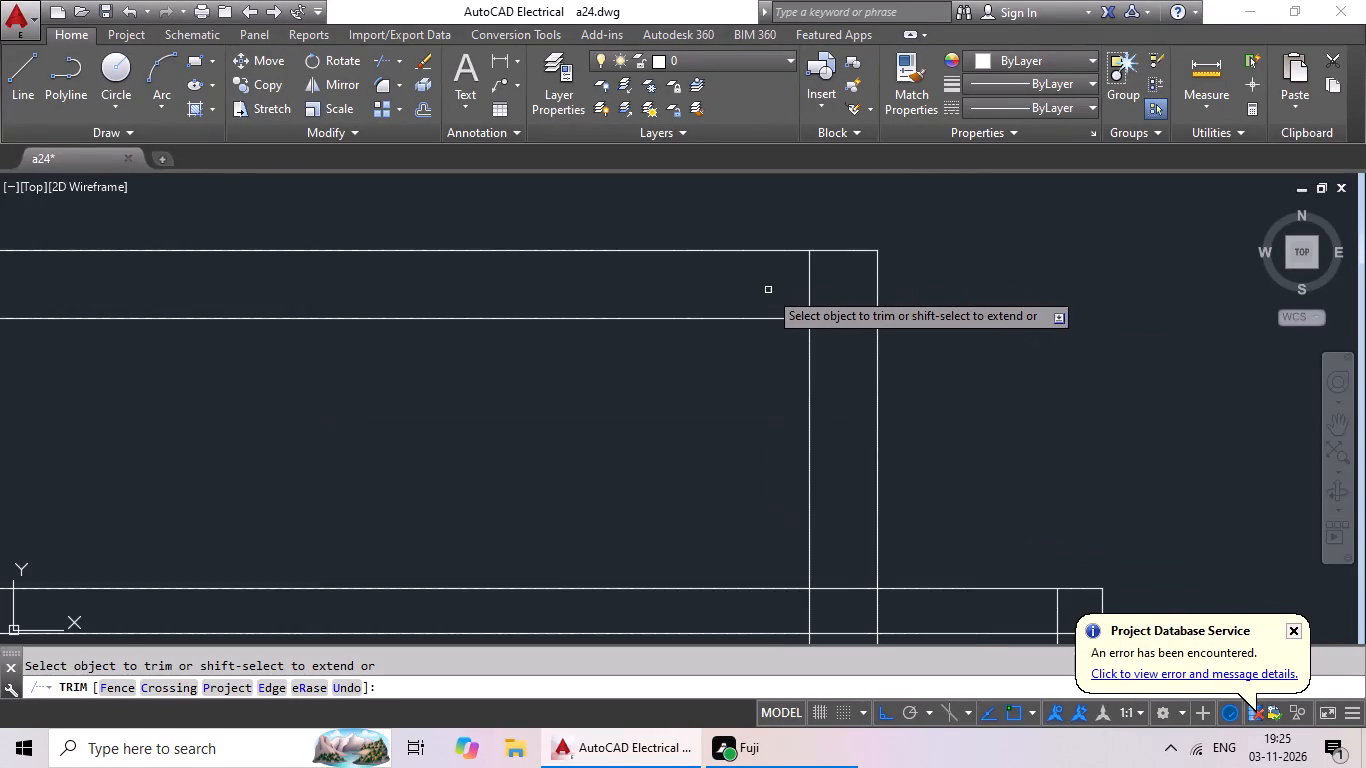
pyautogui.scroll(2, 815, 303)
pyautogui.moveTo(914, 228); pyautogui.dragTo(888, 396)
pyautogui.click(888, 389)
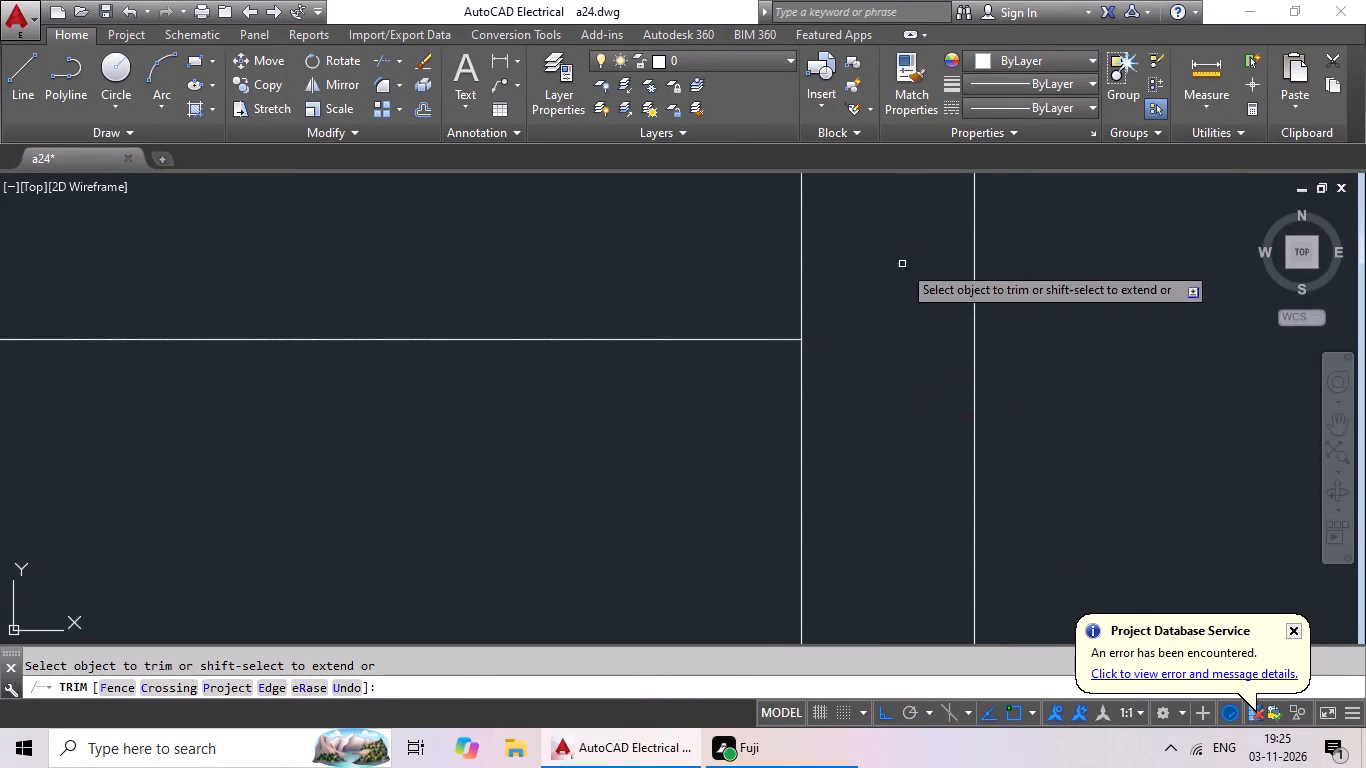
pyautogui.moveTo(895, 264); pyautogui.dragTo(741, 304)
pyautogui.click(746, 296)
# Trim open the junction between the top outer wall and the right partition of the small room in the plan's right half.
pyautogui.scroll(-4, 808, 282)
pyautogui.moveTo(760, 348); pyautogui.dragTo(926, 350, button='middle')
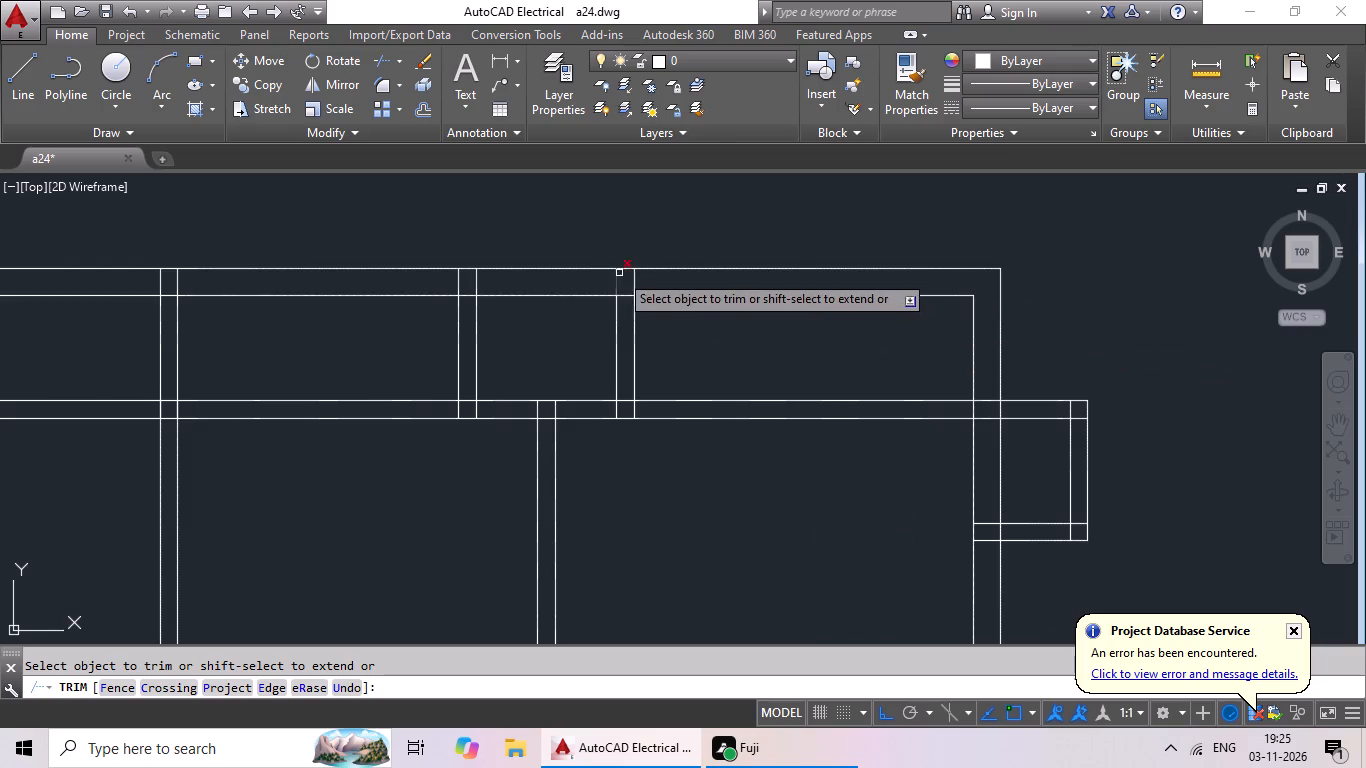
pyautogui.scroll(4, 618, 277)
pyautogui.moveTo(800, 255); pyautogui.dragTo(522, 331)
pyautogui.moveTo(521, 332); pyautogui.dragTo(561, 317)
pyautogui.moveTo(662, 301); pyautogui.dragTo(670, 427)
pyautogui.moveTo(670, 420); pyautogui.dragTo(674, 410)
pyautogui.scroll(-4, 715, 307)
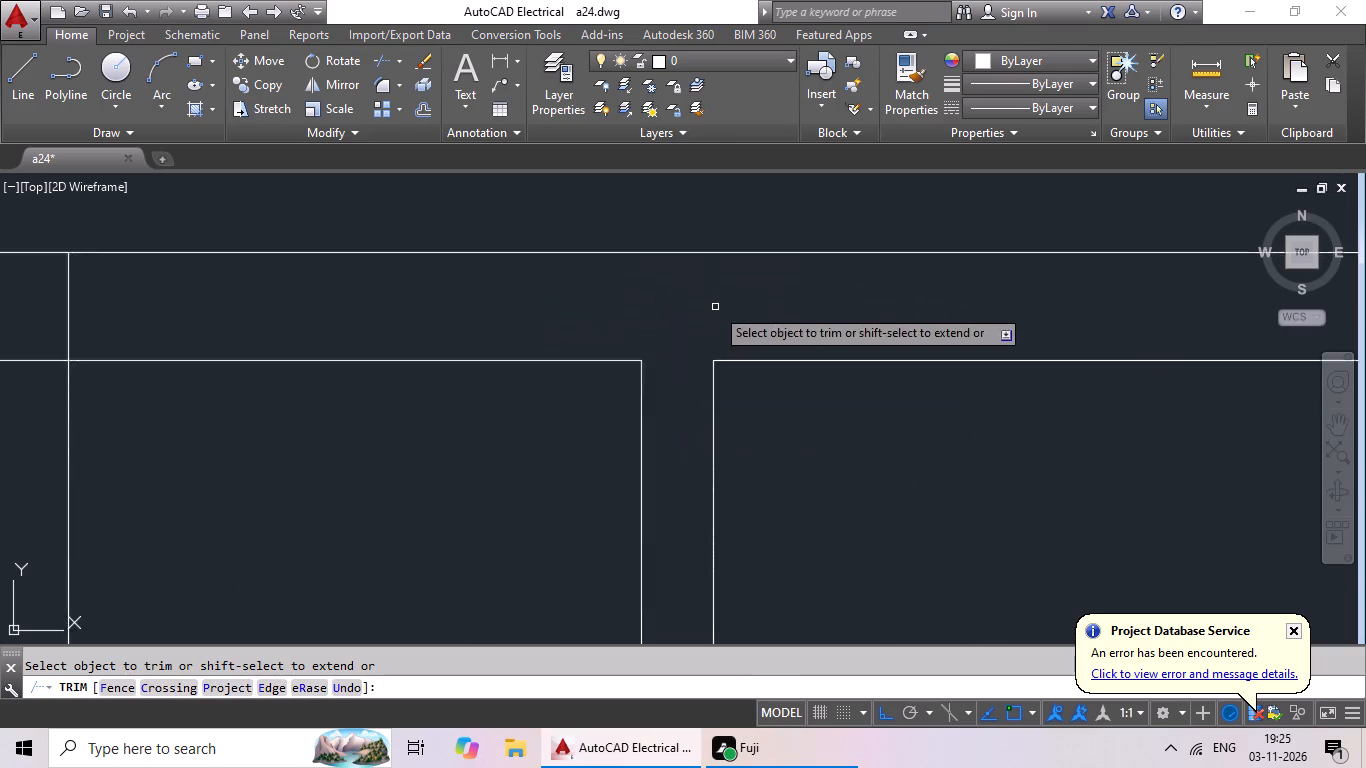
# Trim the crossing lines at the lower-right corner of the small projection on the plan's right side.
pyautogui.moveTo(810, 380); pyautogui.dragTo(604, 365, button='middle')
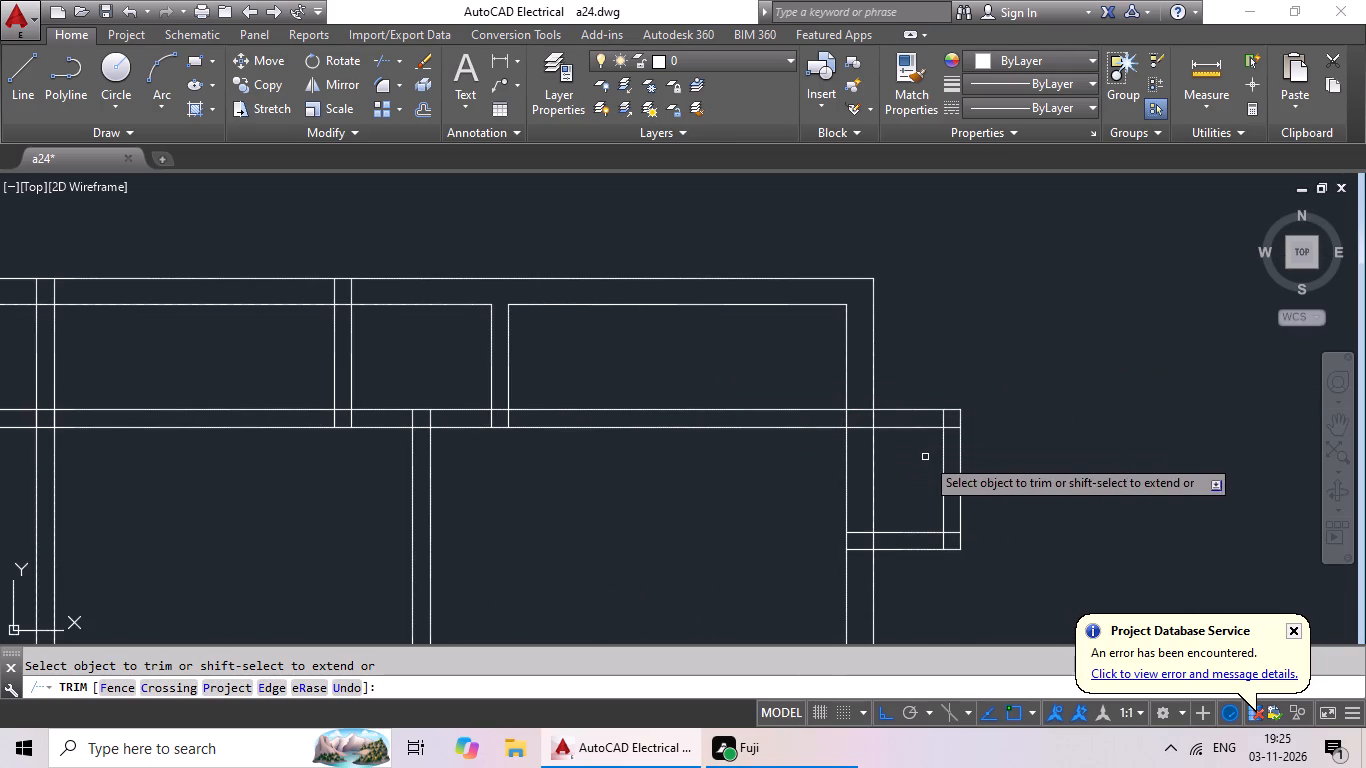
pyautogui.moveTo(923, 457); pyautogui.dragTo(674, 370, button='middle')
pyautogui.scroll(4, 675, 464)
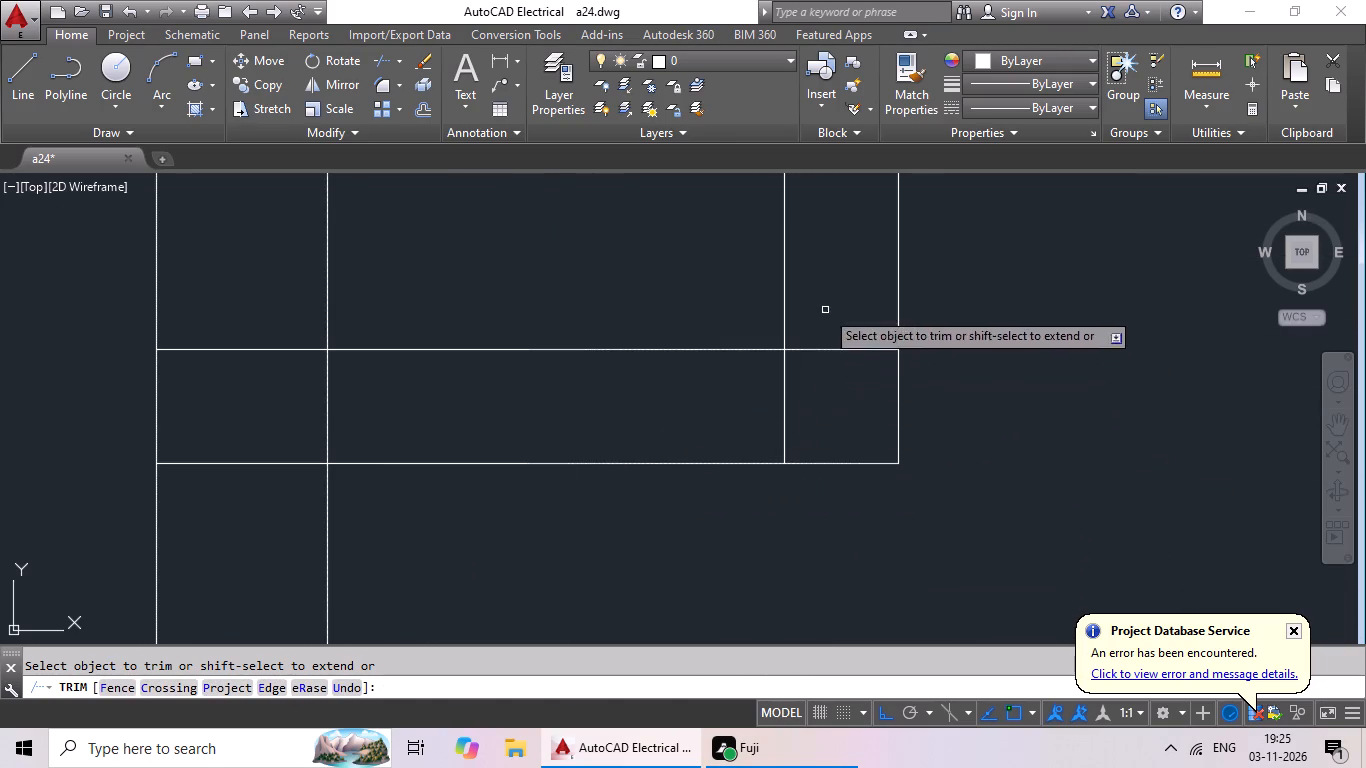
pyautogui.moveTo(825, 309); pyautogui.dragTo(802, 388)
pyautogui.click(804, 386)
pyautogui.moveTo(830, 369); pyautogui.dragTo(597, 421)
pyautogui.click(598, 419)
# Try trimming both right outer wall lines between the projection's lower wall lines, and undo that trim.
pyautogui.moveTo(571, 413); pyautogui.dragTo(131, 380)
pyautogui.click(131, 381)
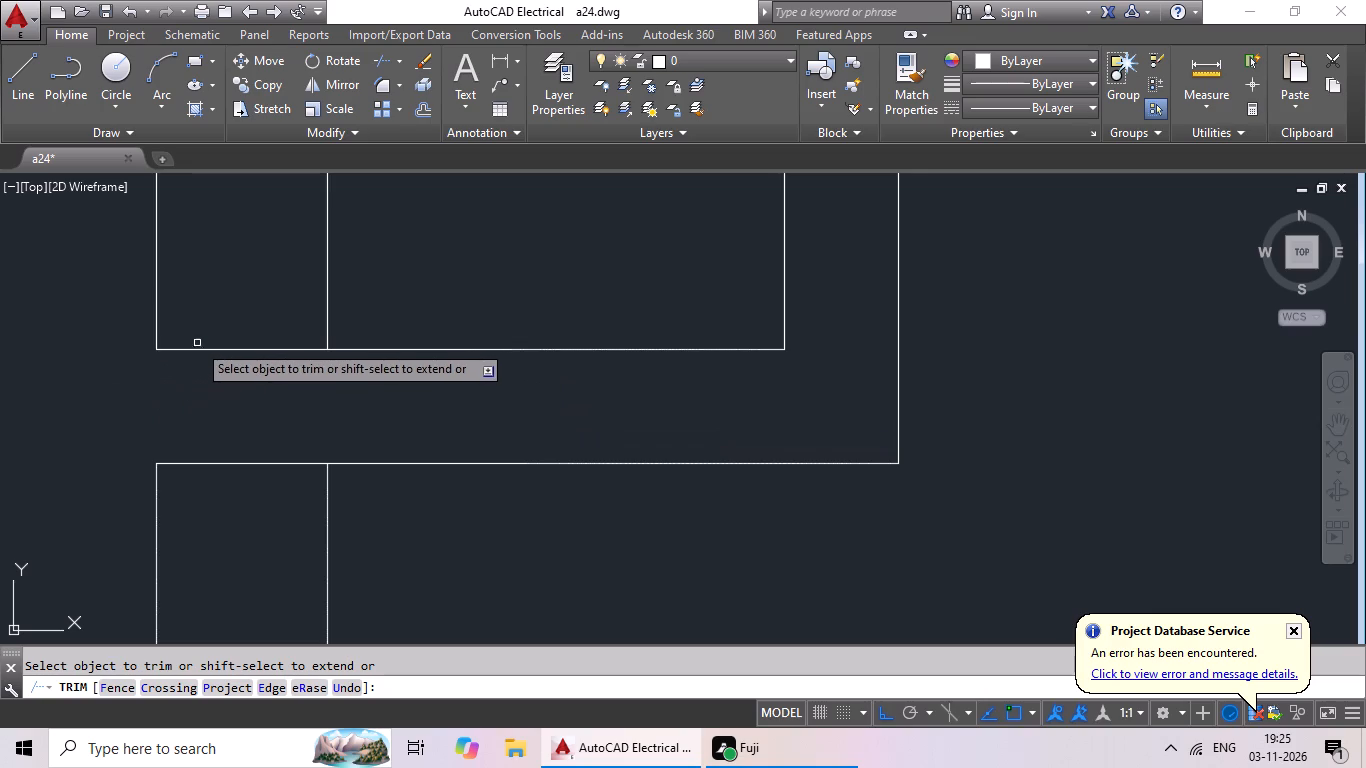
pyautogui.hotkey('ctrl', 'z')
# Trim open the junction between the right projection's lower wall and the right outer wall, keeping the outer wall's inner line continuous.
pyautogui.moveTo(223, 317); pyautogui.dragTo(220, 460)
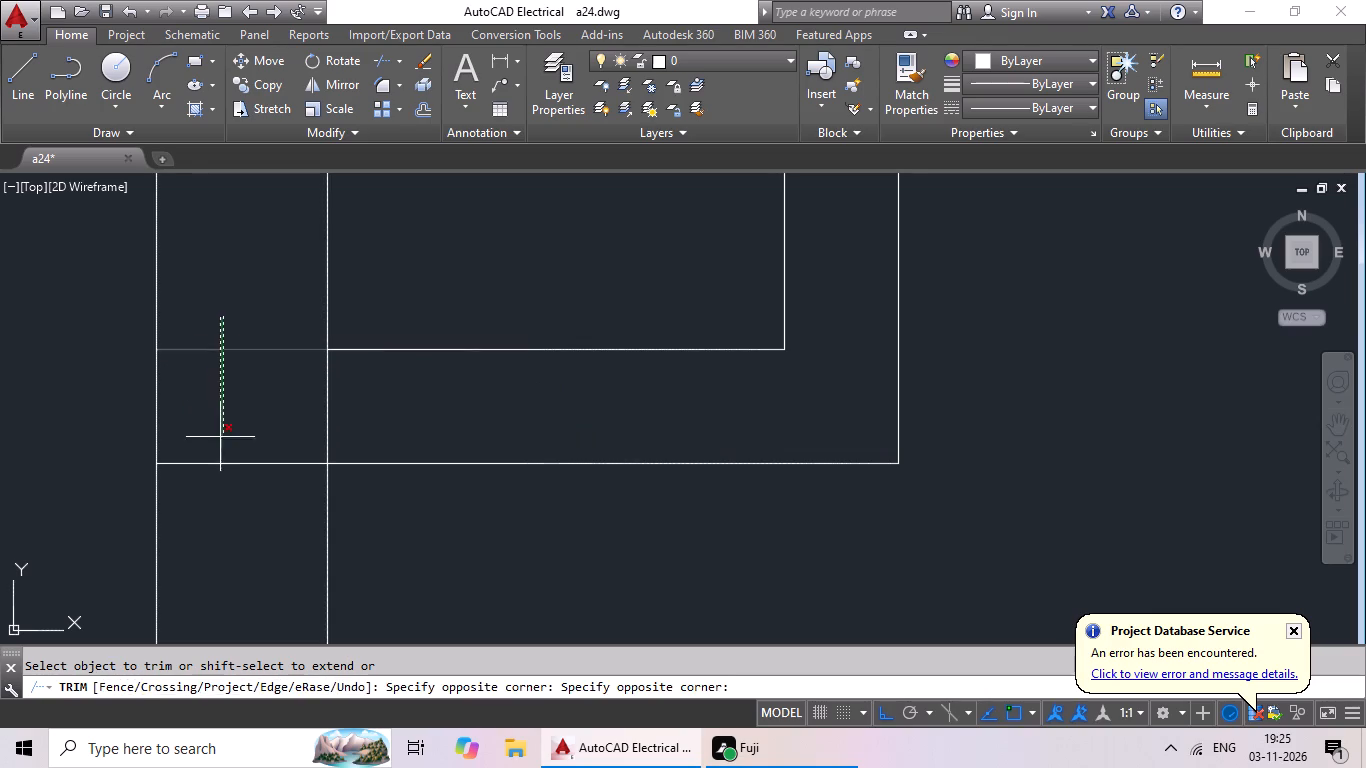
pyautogui.moveTo(220, 460); pyautogui.dragTo(217, 482)
pyautogui.click(218, 474)
pyautogui.scroll(-2, 311, 409)
pyautogui.moveTo(338, 395); pyautogui.dragTo(288, 407)
pyautogui.click(288, 407)
pyautogui.scroll(-3, 316, 402)
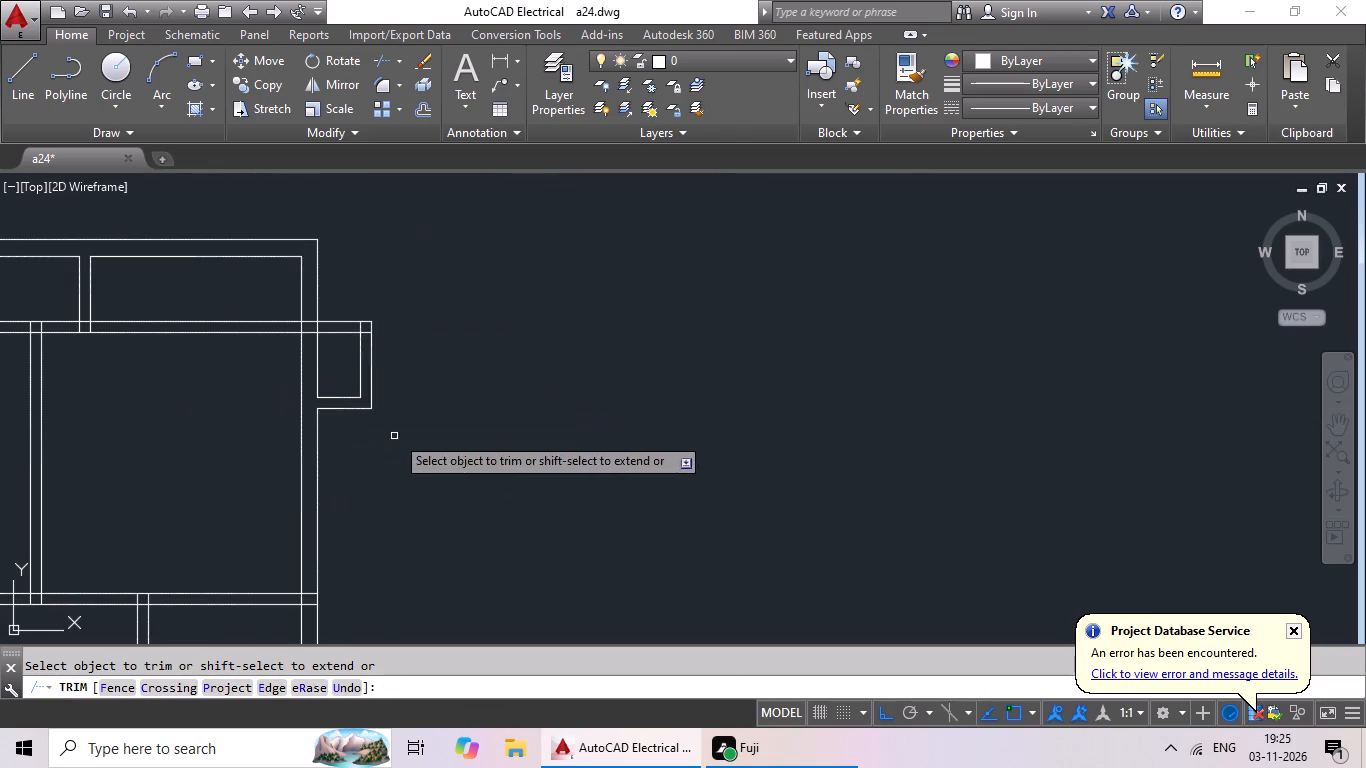
# Trim the crossing lines at the right projection's upper-right corner into a clean corner.
pyautogui.moveTo(395, 435); pyautogui.dragTo(576, 430, button='middle')
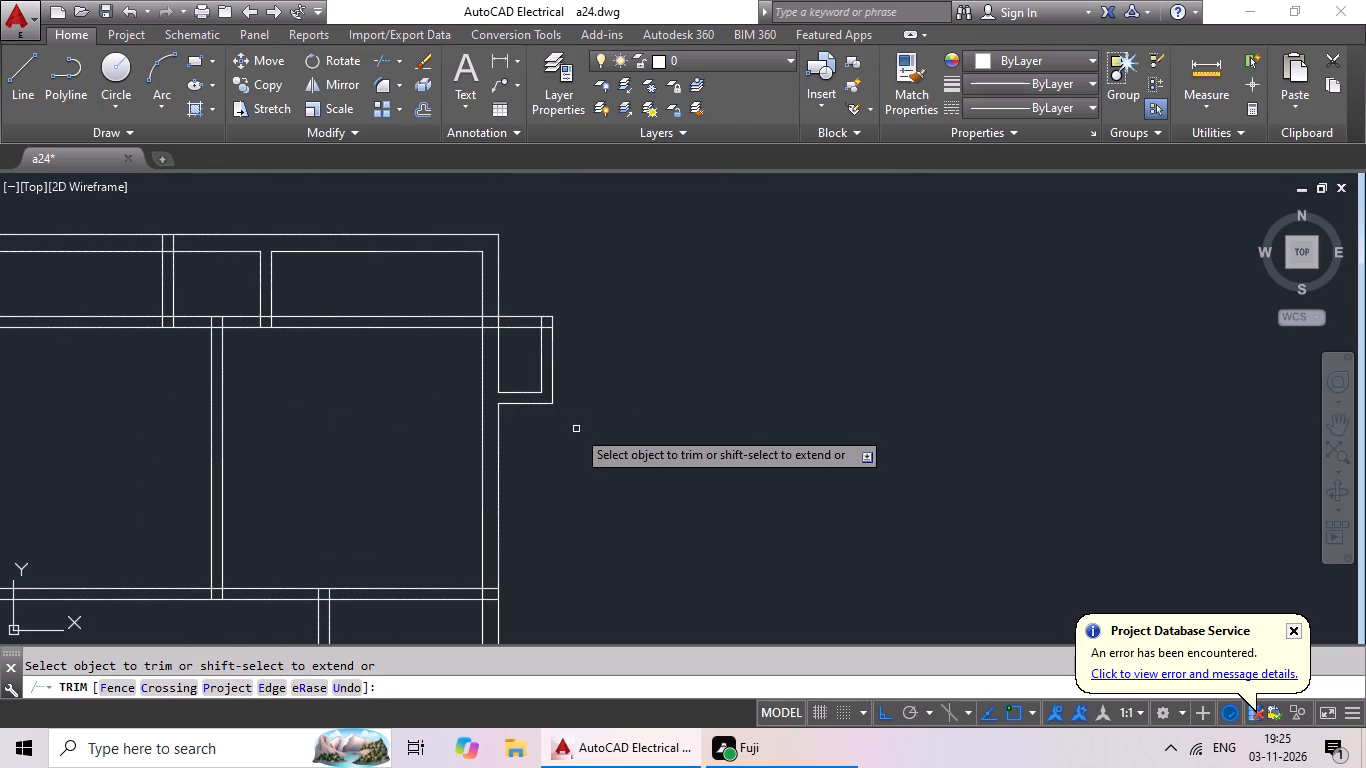
pyautogui.scroll(3, 536, 328)
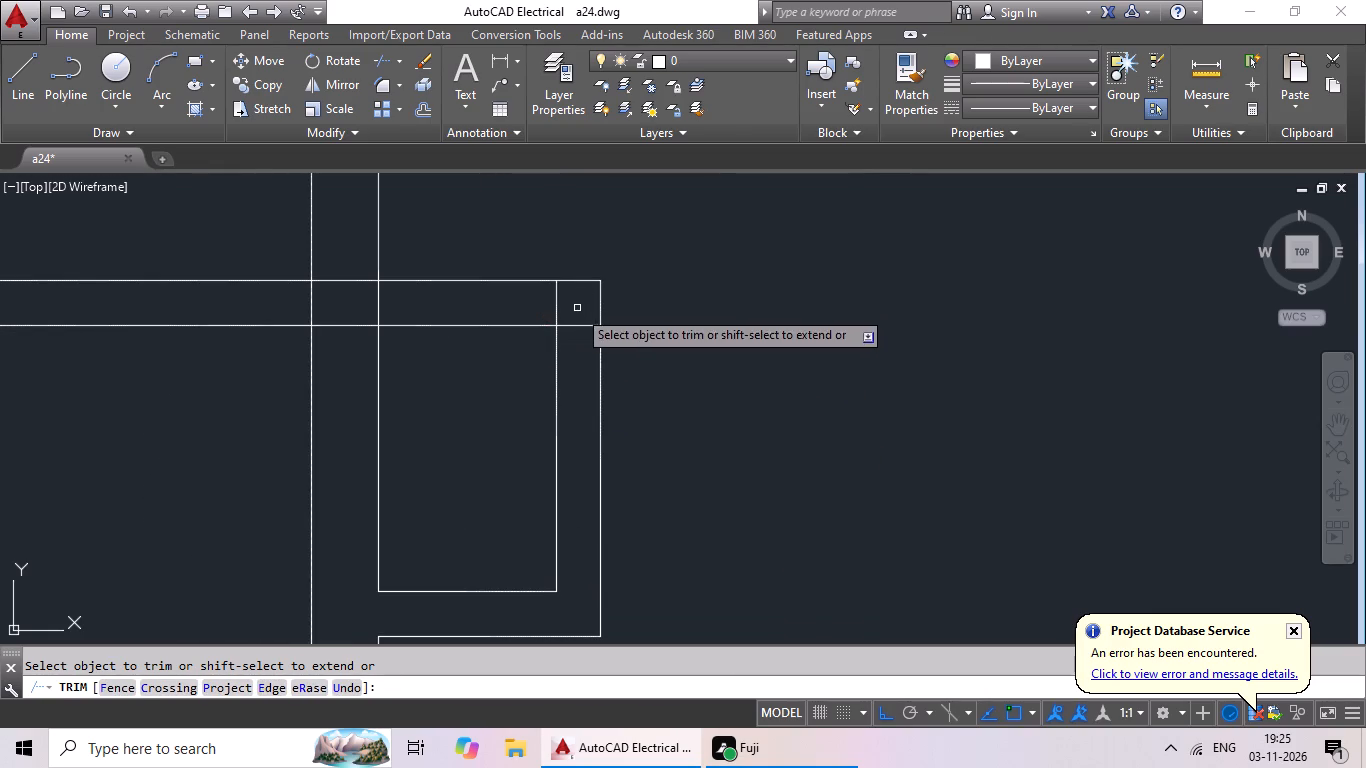
pyautogui.moveTo(575, 310); pyautogui.dragTo(565, 369)
pyautogui.click(565, 369)
pyautogui.moveTo(586, 307); pyautogui.dragTo(546, 314)
pyautogui.click(554, 308)
# Trim away the lines crossing inside the right outer wall where it meets the projection's upper wall and the long horizontal wall.
pyautogui.moveTo(546, 308); pyautogui.dragTo(542, 308)
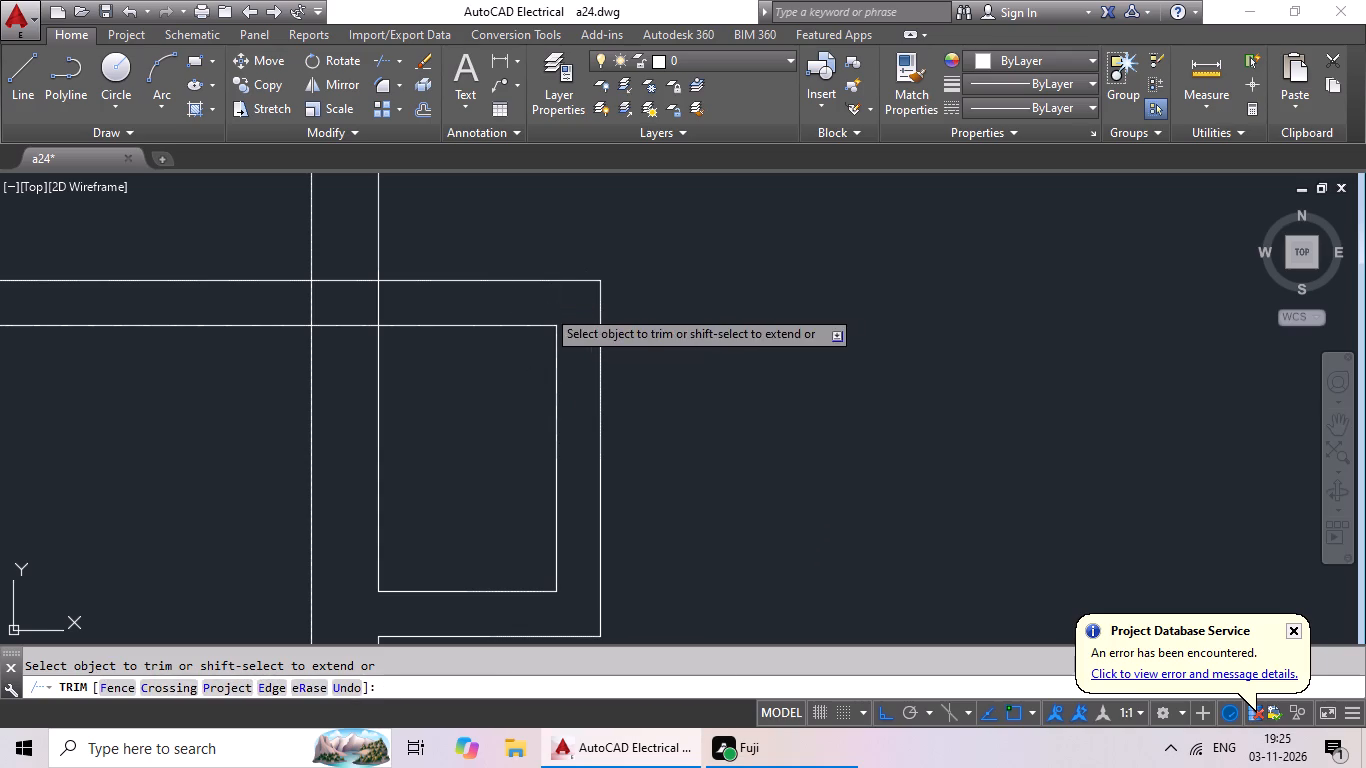
pyautogui.moveTo(542, 308); pyautogui.dragTo(315, 308)
pyautogui.moveTo(357, 245); pyautogui.dragTo(330, 346)
pyautogui.click(330, 346)
pyautogui.scroll(-1, 351, 326)
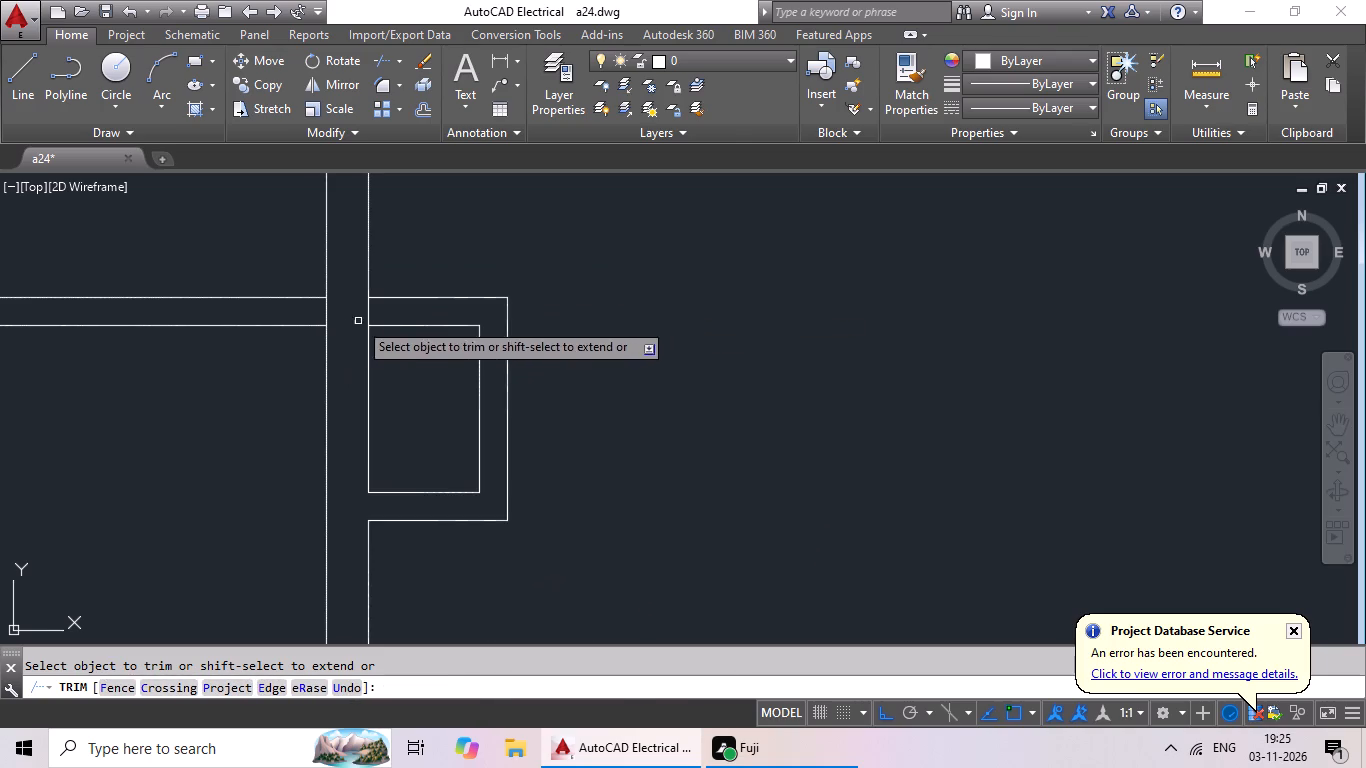
pyautogui.scroll(2, 384, 308)
pyautogui.moveTo(382, 308); pyautogui.dragTo(200, 316)
pyautogui.scroll(-4, 277, 317)
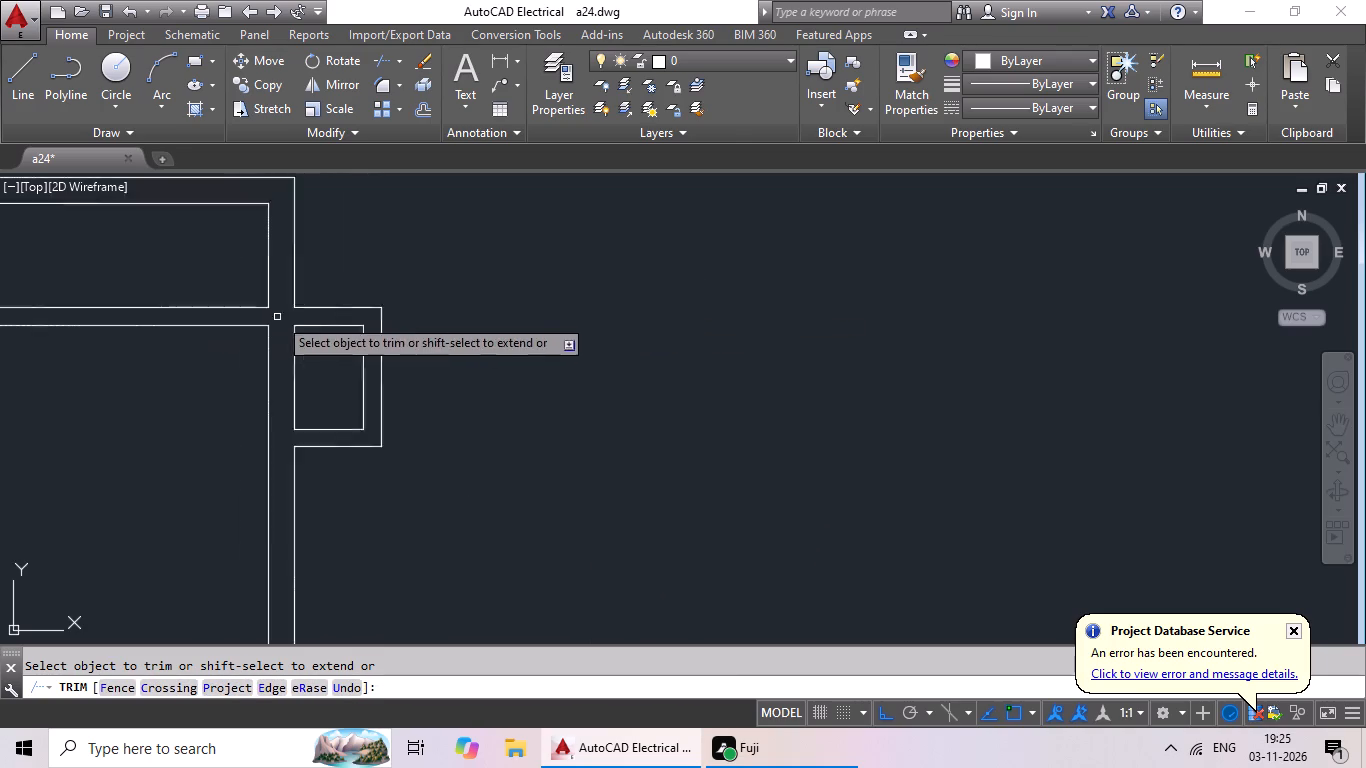
# Trim open the junction between the right-half small room's right partition and the long horizontal wall below it.
pyautogui.moveTo(224, 367); pyautogui.dragTo(607, 367, button='middle')
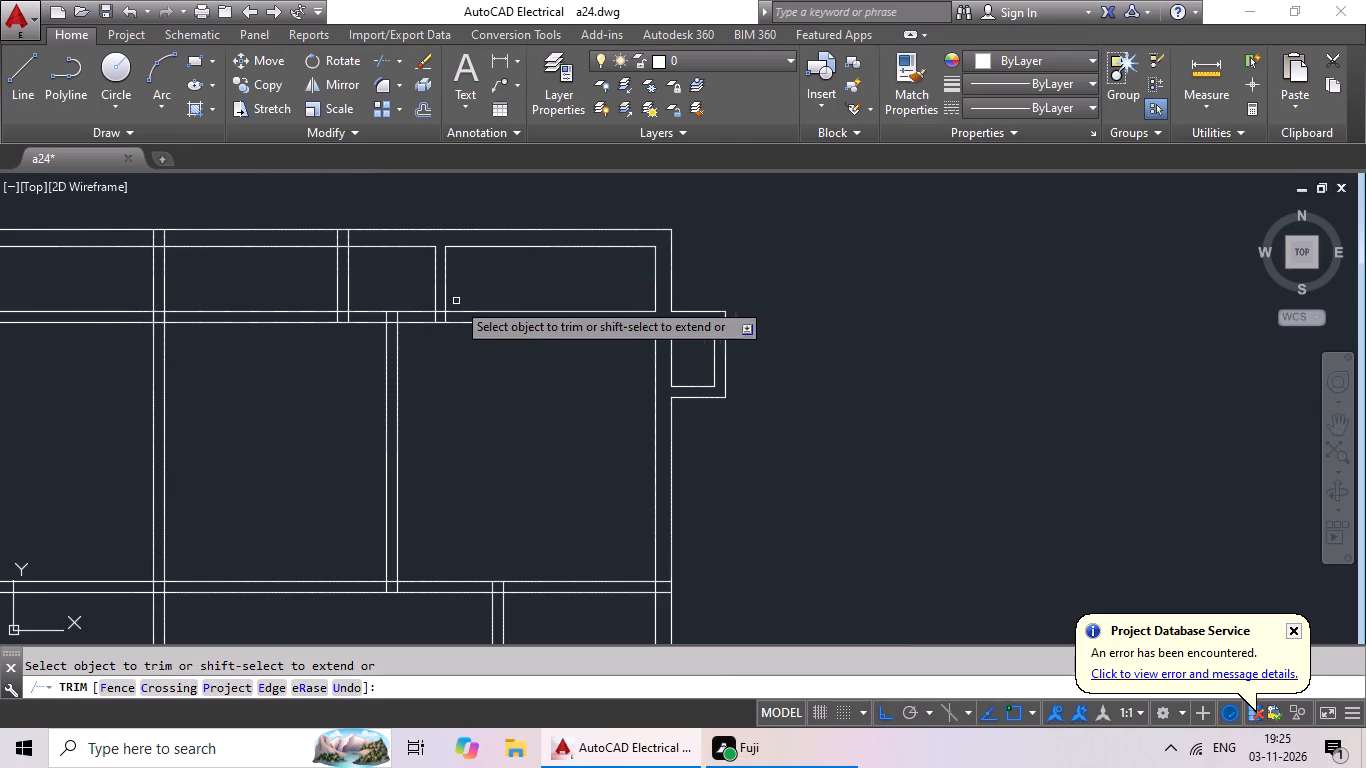
pyautogui.scroll(6, 447, 305)
pyautogui.moveTo(560, 305); pyautogui.dragTo(219, 385)
pyautogui.click(218, 386)
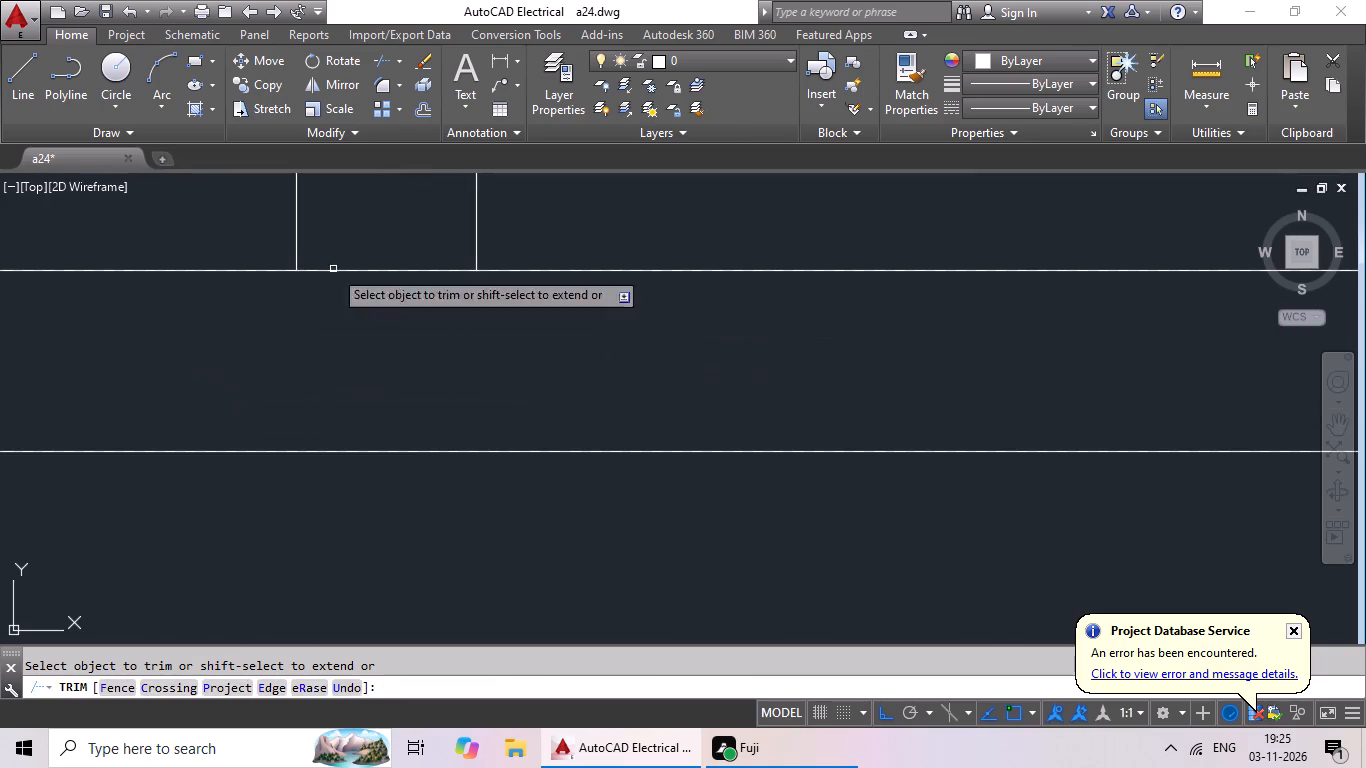
pyautogui.moveTo(356, 229); pyautogui.dragTo(358, 365)
pyautogui.click(363, 355)
pyautogui.scroll(-4, 432, 343)
# Trim open the junction where the wall between the two large right-half rooms meets the long horizontal wall.
pyautogui.moveTo(343, 412); pyautogui.dragTo(526, 424, button='middle')
pyautogui.scroll(3, 494, 379)
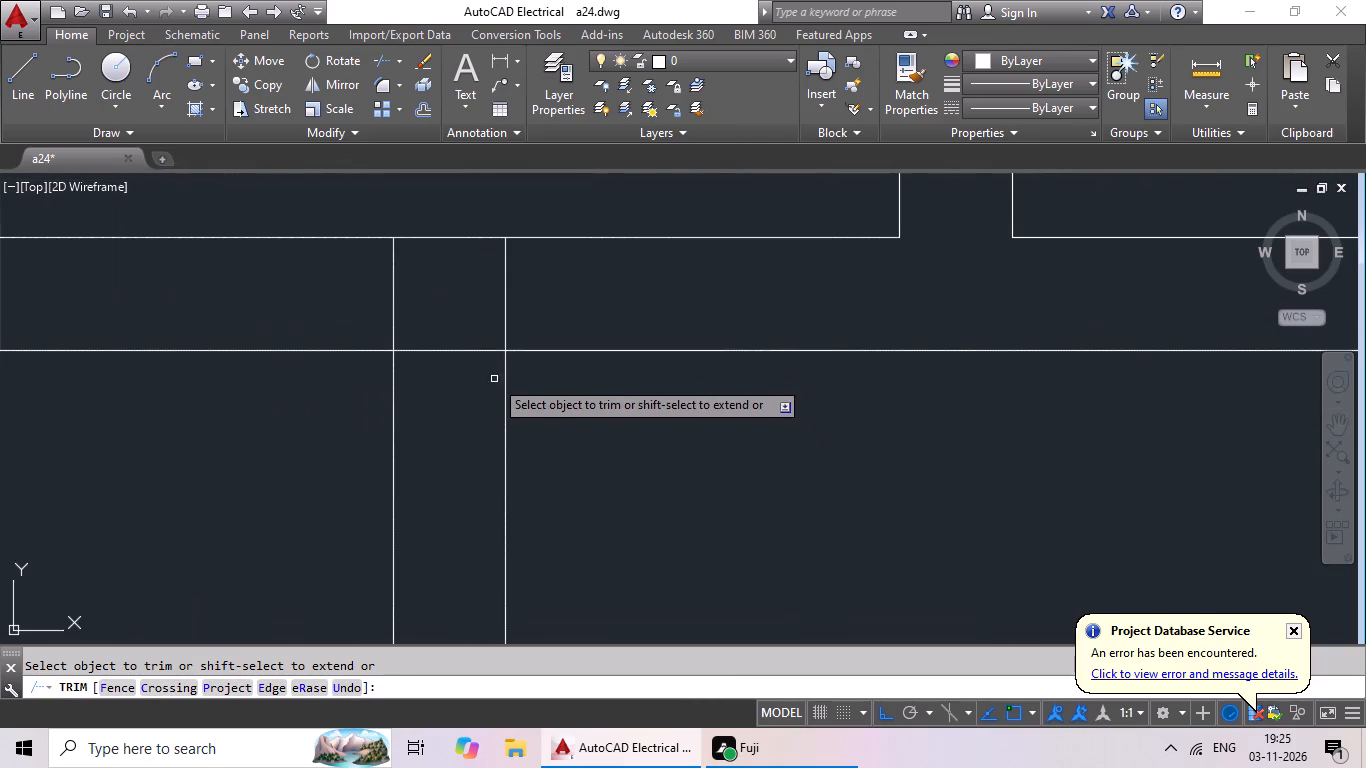
pyautogui.moveTo(572, 268); pyautogui.dragTo(210, 297)
pyautogui.click(213, 295)
pyautogui.moveTo(412, 326); pyautogui.dragTo(429, 405)
pyautogui.moveTo(431, 401); pyautogui.dragTo(444, 393)
# Trim open the junction between the right-half small room's left partition and the long horizontal wall below it.
pyautogui.scroll(-4, 481, 380)
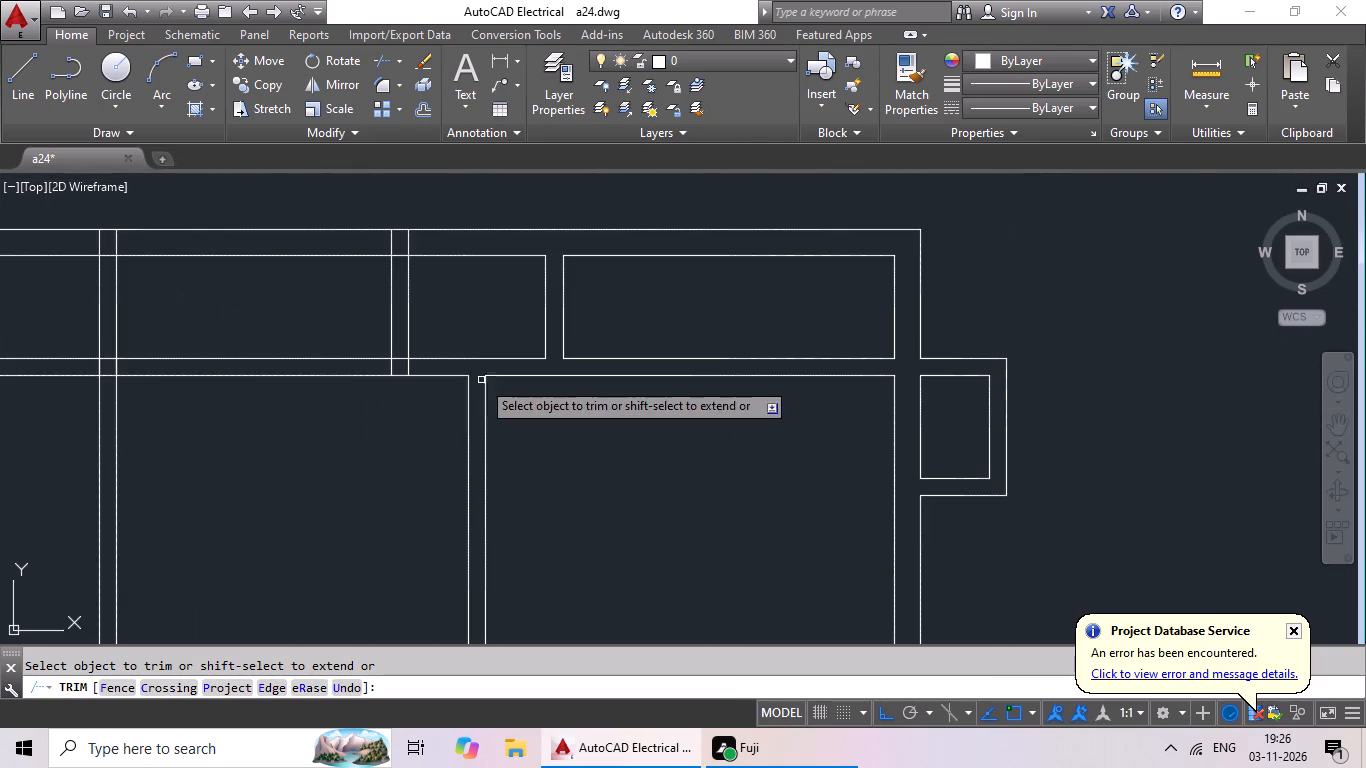
pyautogui.scroll(5, 385, 368)
pyautogui.moveTo(508, 351); pyautogui.dragTo(254, 402)
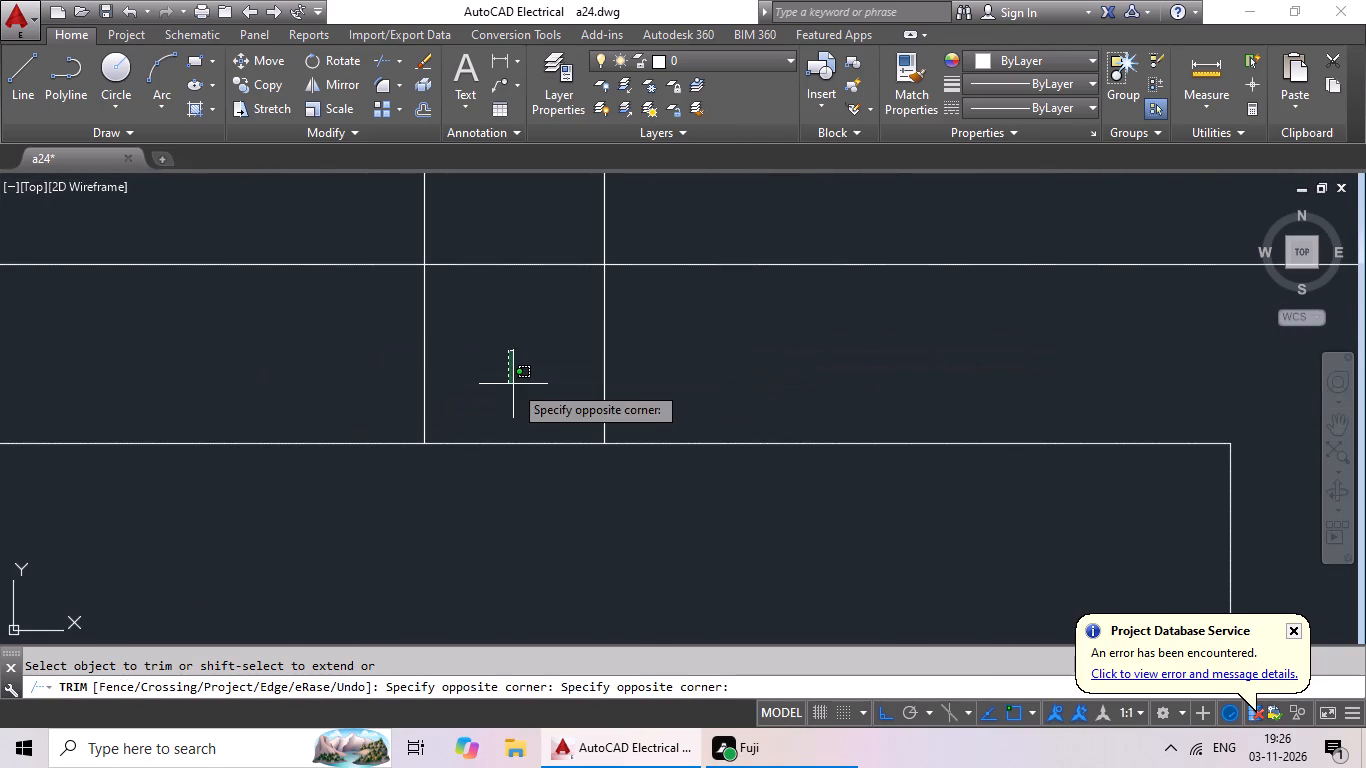
pyautogui.click(350, 391)
pyautogui.moveTo(733, 337); pyautogui.dragTo(504, 390)
pyautogui.click(504, 390)
pyautogui.moveTo(529, 236); pyautogui.dragTo(488, 354)
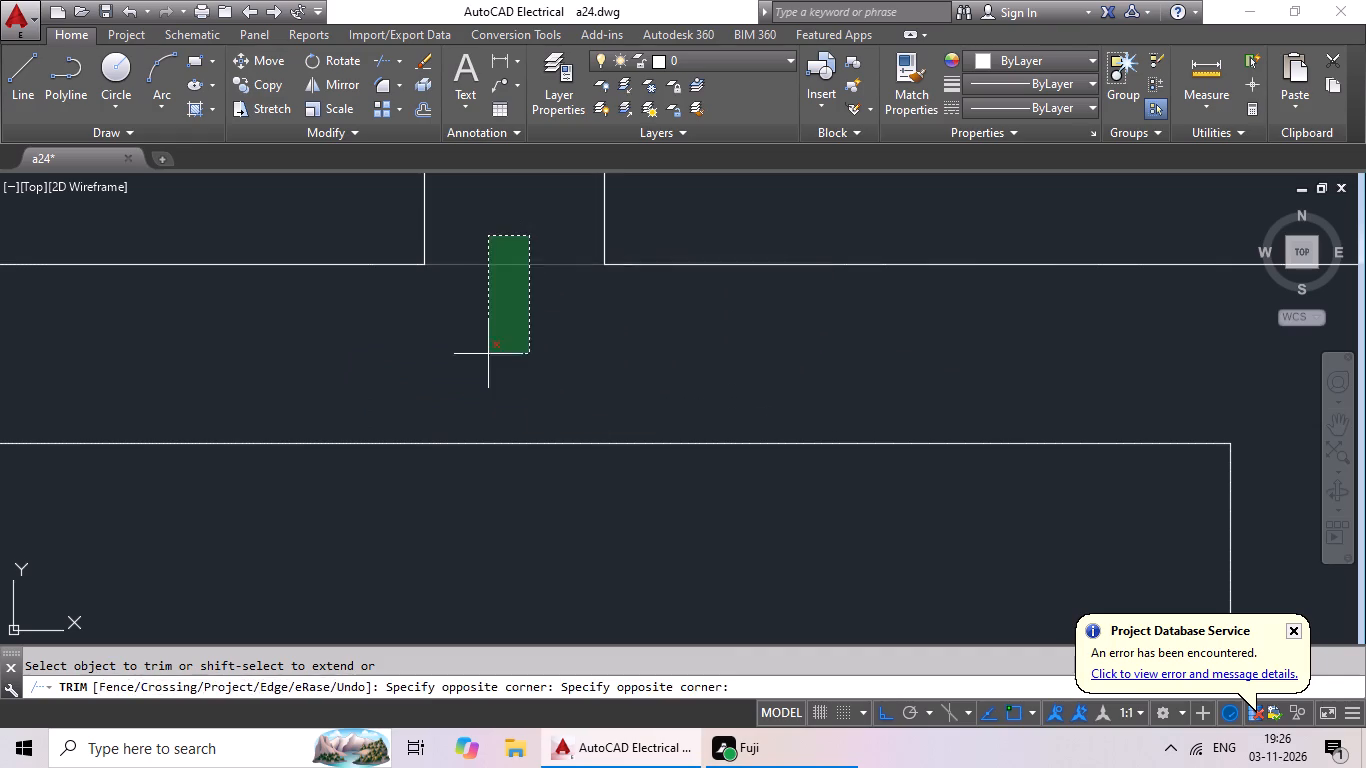
pyautogui.moveTo(488, 354); pyautogui.dragTo(490, 348)
pyautogui.click(492, 340)
# Trim open the junction between the right-half small room's left partition and the top outer wall.
pyautogui.scroll(-4, 505, 336)
pyautogui.moveTo(509, 340); pyautogui.dragTo(479, 566, button='middle')
pyautogui.scroll(2, 490, 364)
pyautogui.moveTo(535, 358); pyautogui.dragTo(420, 384)
pyautogui.click(405, 389)
pyautogui.moveTo(446, 385); pyautogui.dragTo(452, 486)
pyautogui.moveTo(456, 481); pyautogui.dragTo(465, 471)
# Trim open the junction where the plan's central vertical wall meets the top outer wall.
pyautogui.scroll(-1, 511, 446)
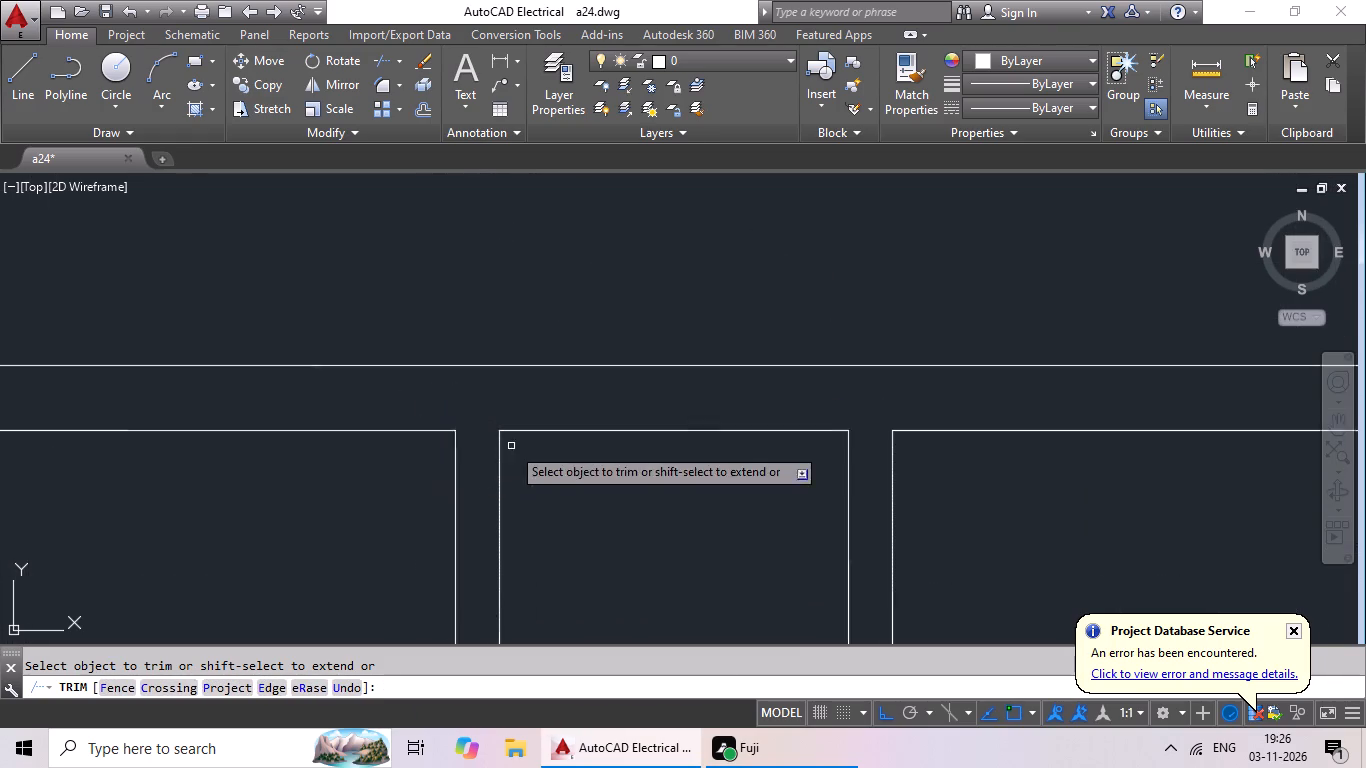
pyautogui.scroll(-2, 511, 446)
pyautogui.moveTo(527, 483); pyautogui.dragTo(628, 452, button='middle')
pyautogui.scroll(1, 304, 398)
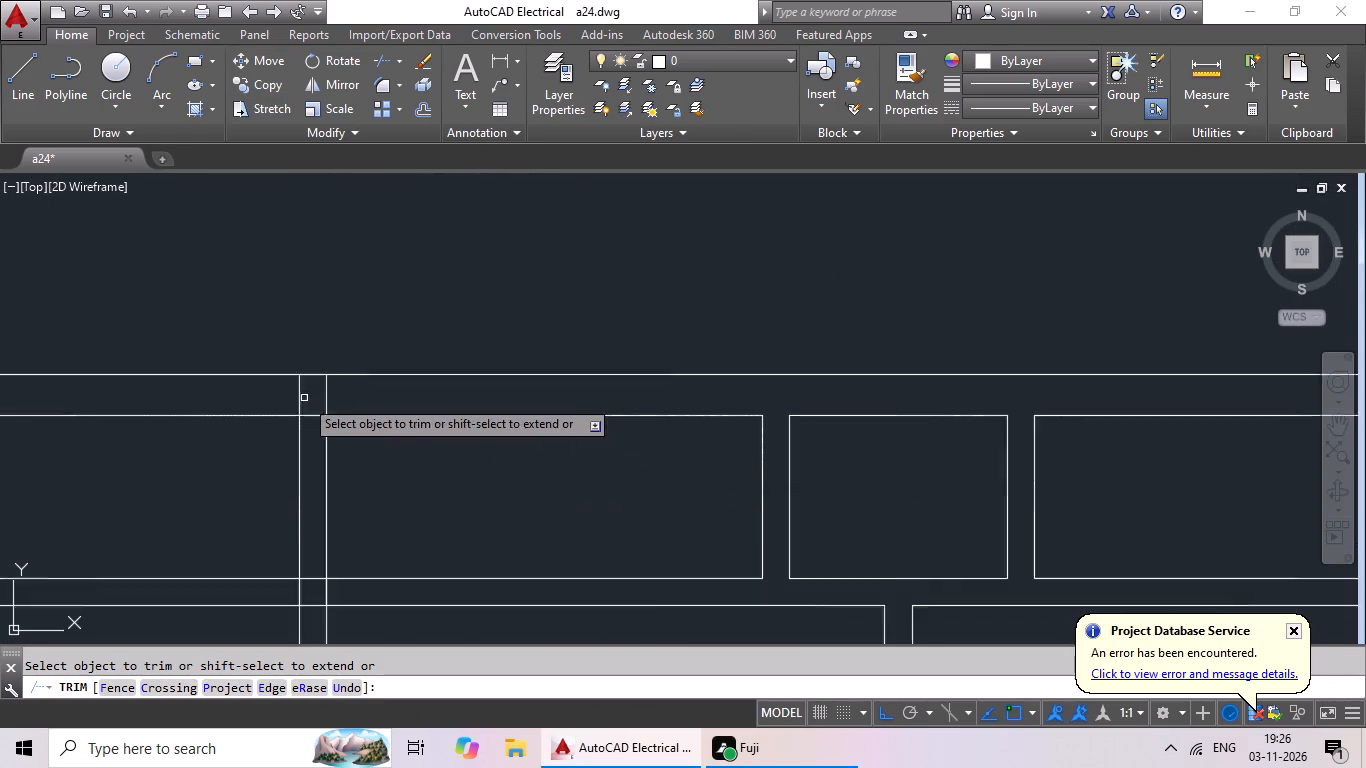
pyautogui.scroll(2, 304, 398)
pyautogui.moveTo(440, 372); pyautogui.dragTo(216, 381)
pyautogui.click(216, 382)
pyautogui.moveTo(337, 411); pyautogui.dragTo(315, 486)
pyautogui.click(317, 480)
# Trim away the lines crossing inside the intersection of the central vertical wall and the long horizontal wall.
pyautogui.scroll(-3, 403, 457)
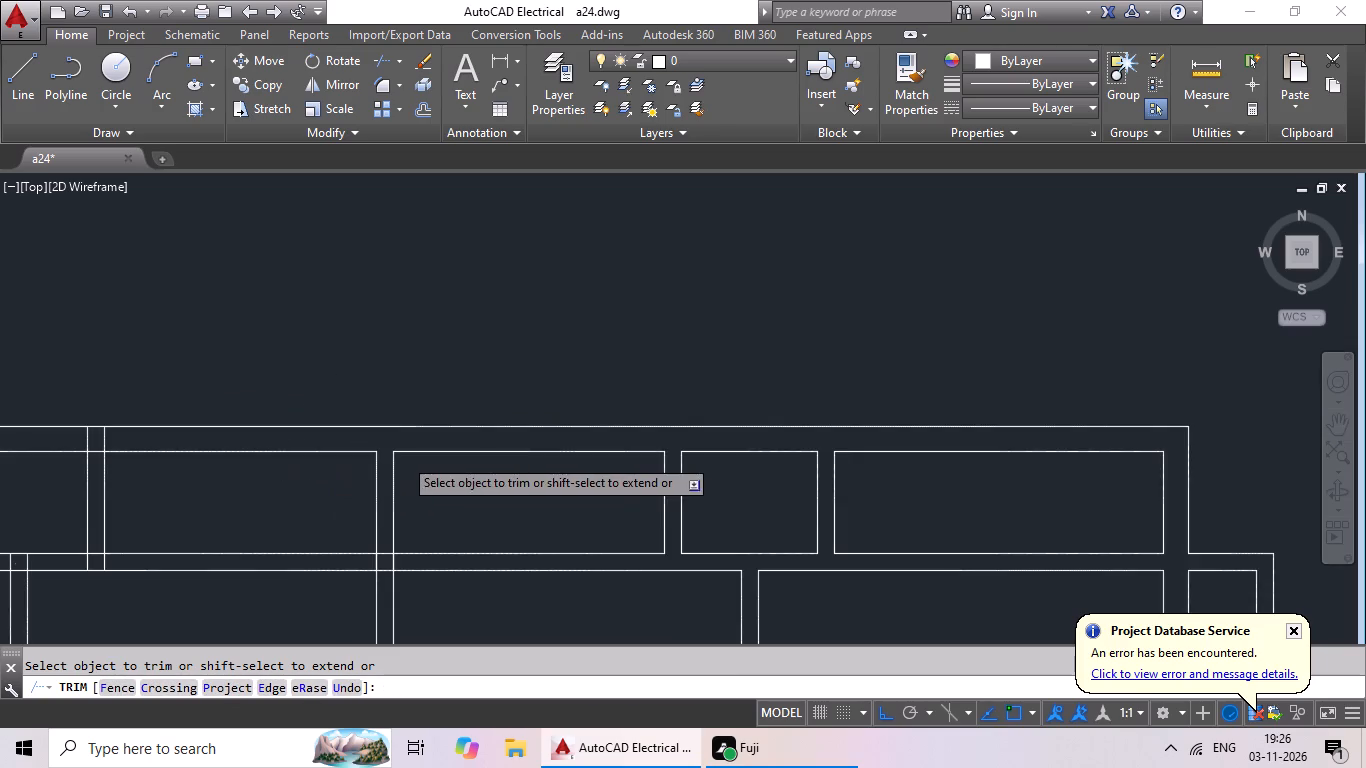
pyautogui.moveTo(429, 482); pyautogui.dragTo(489, 387, button='middle')
pyautogui.scroll(4, 451, 465)
pyautogui.moveTo(492, 462); pyautogui.dragTo(293, 505)
pyautogui.moveTo(293, 505); pyautogui.dragTo(313, 497)
pyautogui.moveTo(399, 402); pyautogui.dragTo(376, 596)
pyautogui.click(376, 593)
# Trim open the junction between the left-half small room's right partition and the long horizontal wall below it.
pyautogui.scroll(-6, 436, 520)
pyautogui.moveTo(491, 572); pyautogui.dragTo(542, 491, button='middle')
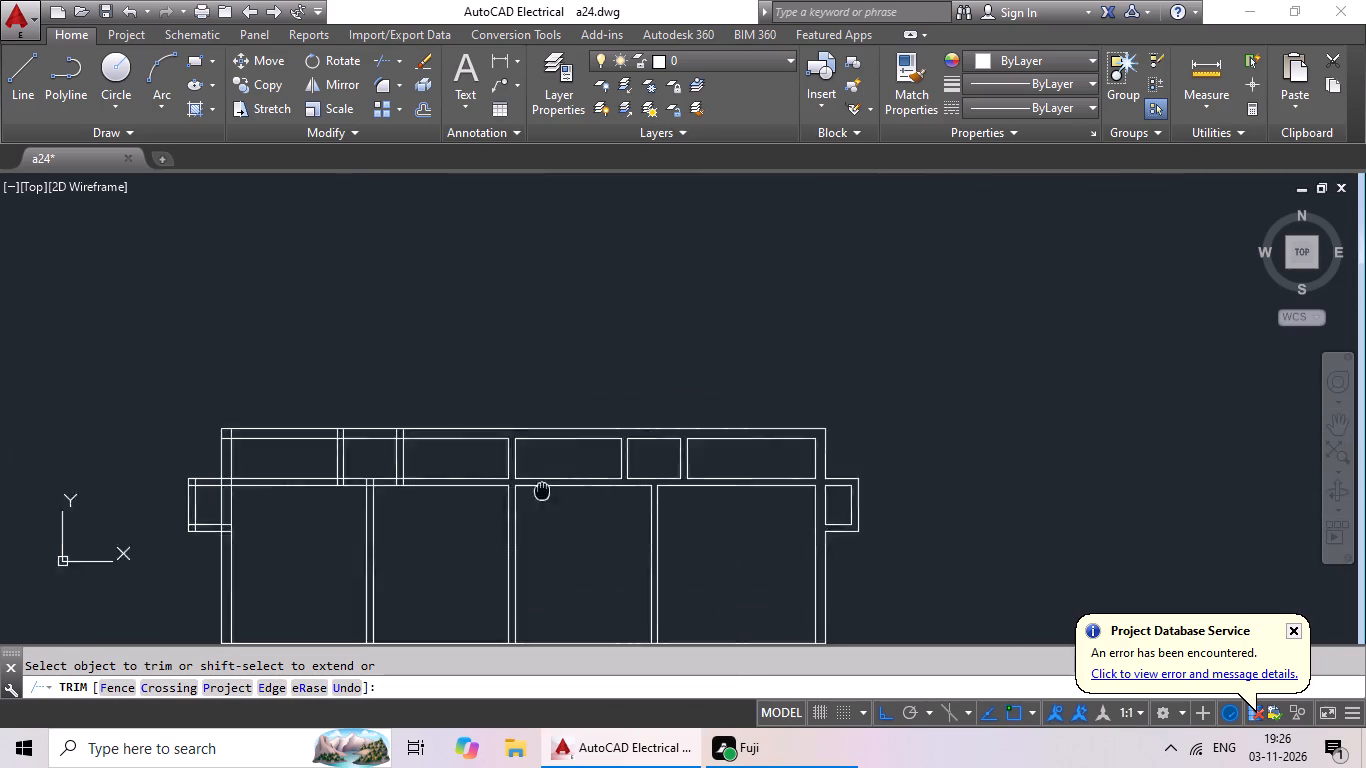
pyautogui.moveTo(542, 491); pyautogui.dragTo(546, 472, button='middle')
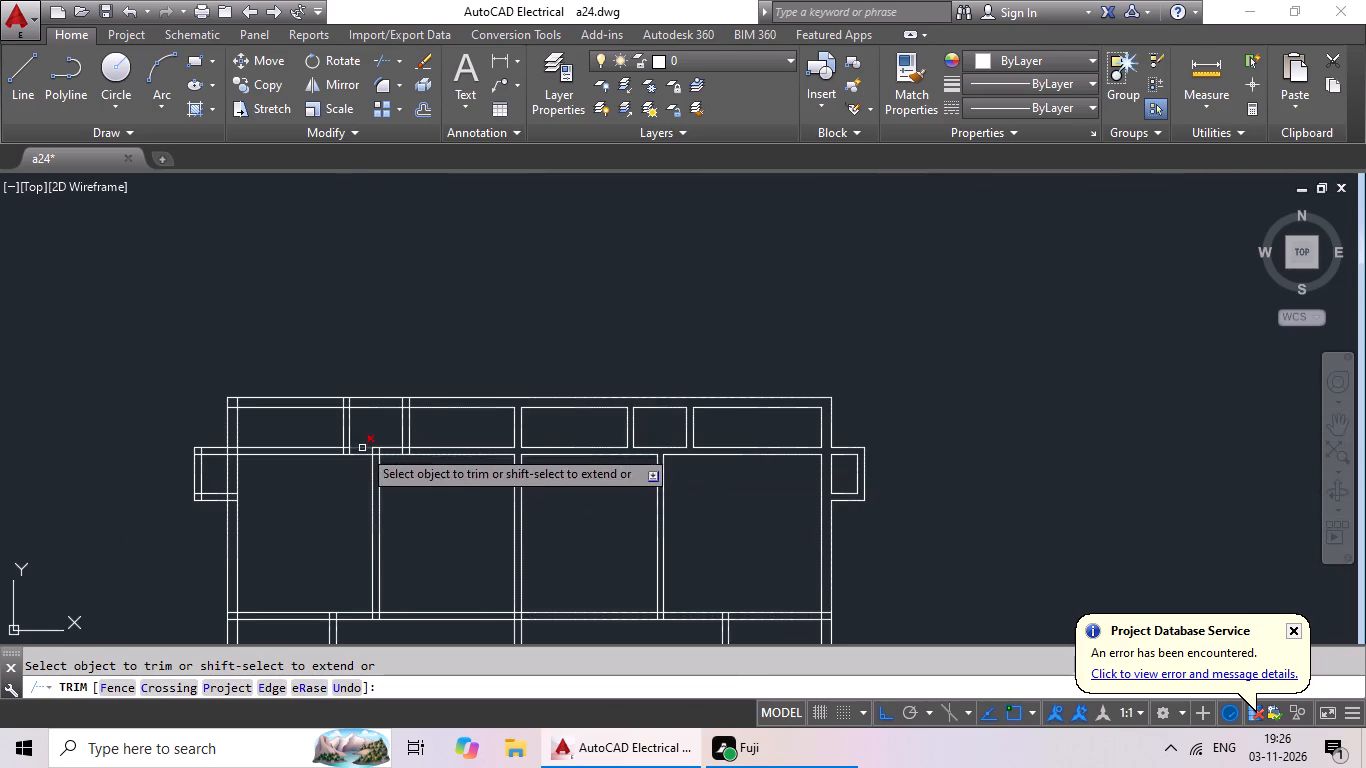
pyautogui.scroll(5, 365, 449)
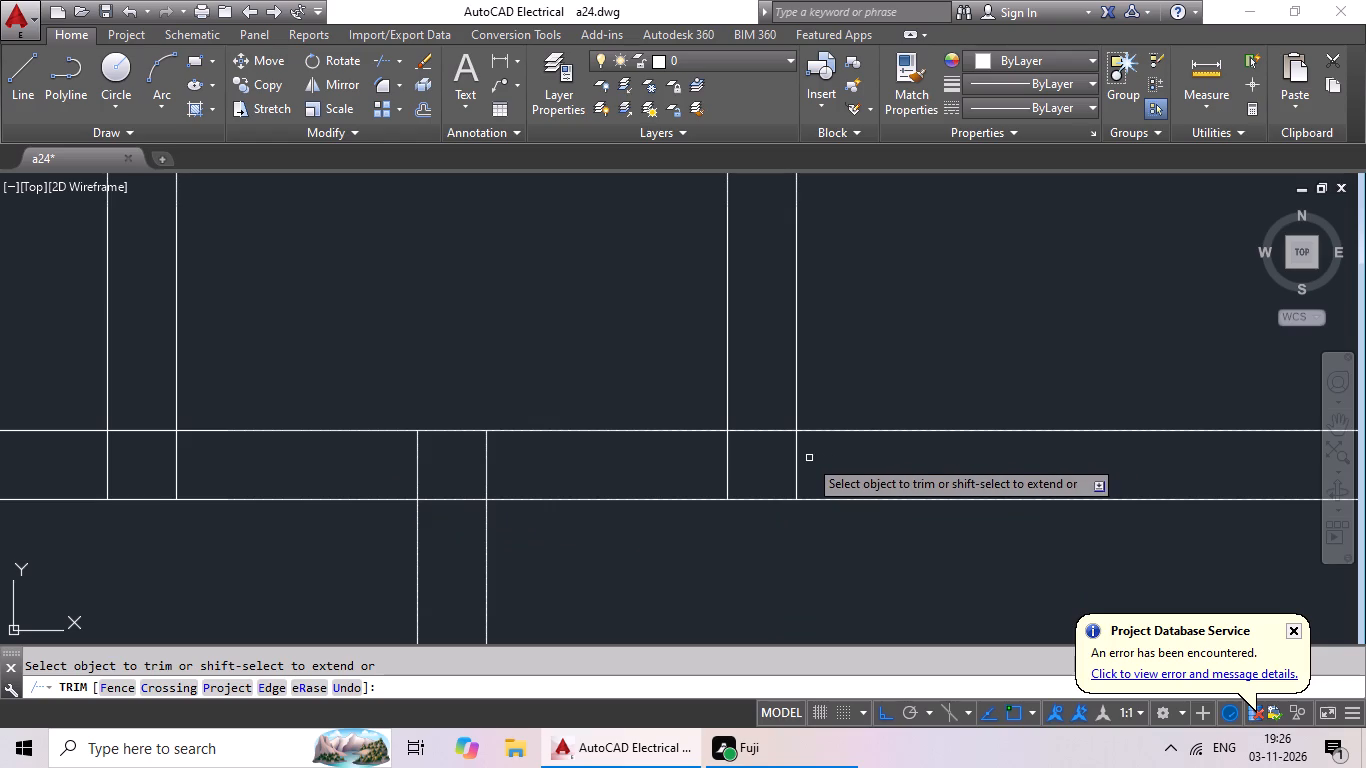
pyautogui.scroll(2, 803, 460)
pyautogui.moveTo(860, 433); pyautogui.dragTo(426, 529)
pyautogui.moveTo(427, 528); pyautogui.dragTo(450, 516)
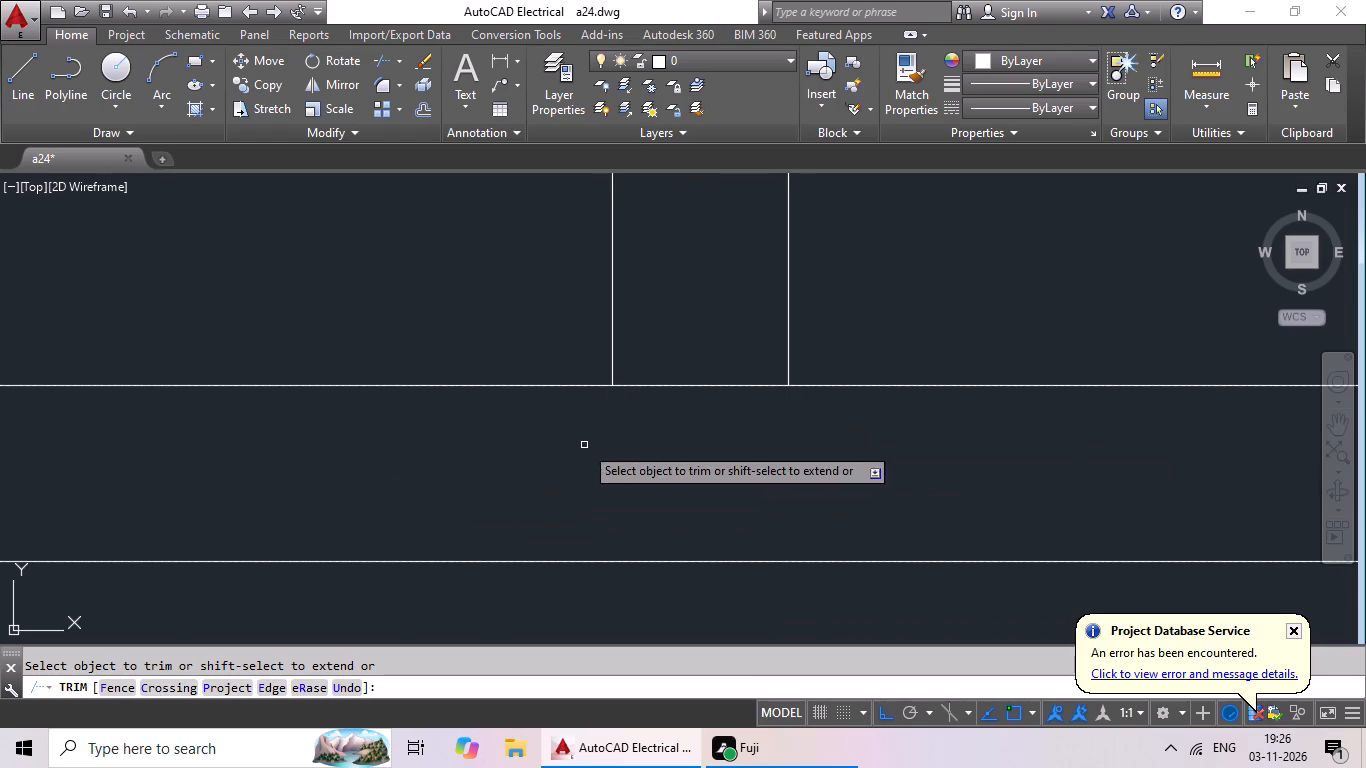
pyautogui.moveTo(713, 320); pyautogui.dragTo(676, 461)
pyautogui.click(676, 459)
# Trim open the junction where the wall between the two large left-half rooms meets the long horizontal wall.
pyautogui.scroll(-3, 763, 436)
pyautogui.scroll(3, 533, 445)
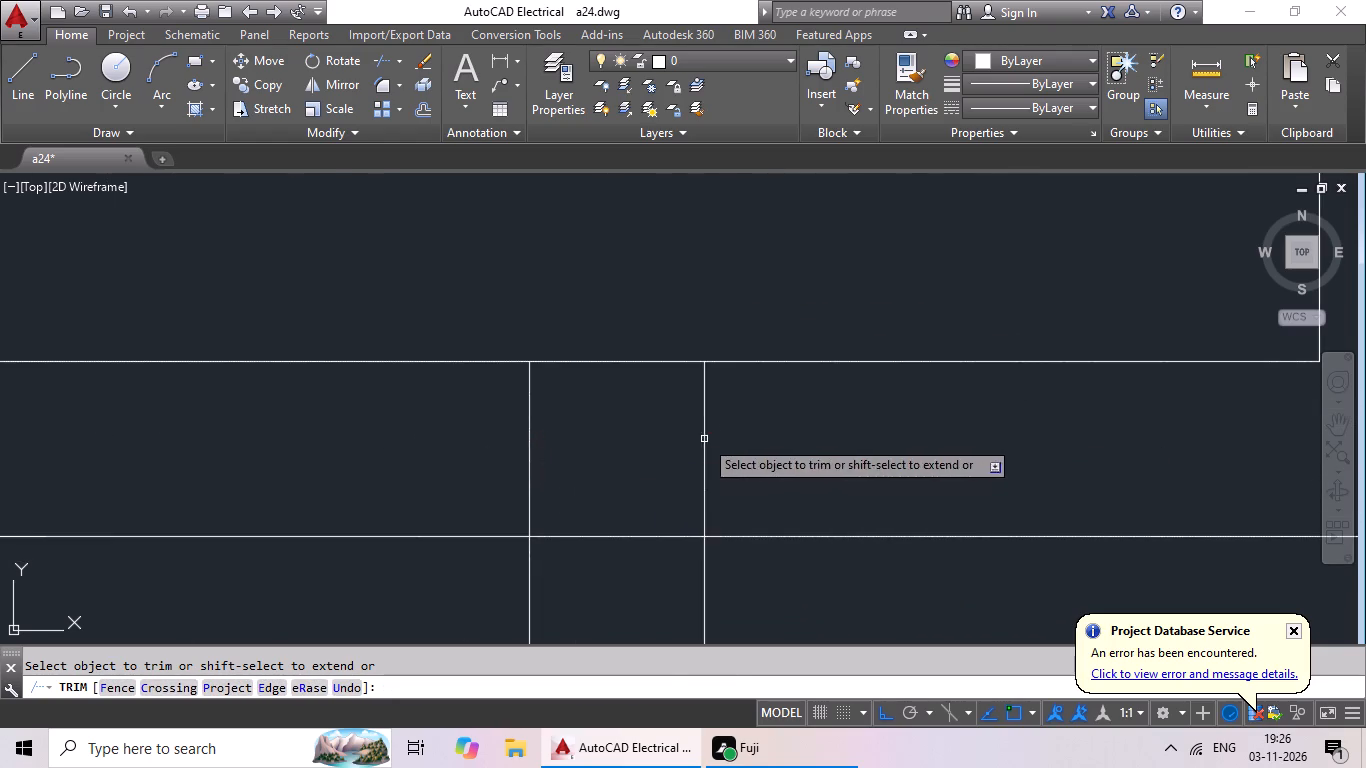
pyautogui.moveTo(738, 428); pyautogui.dragTo(372, 496)
pyautogui.moveTo(378, 489); pyautogui.dragTo(407, 483)
pyautogui.moveTo(557, 478); pyautogui.dragTo(570, 580)
pyautogui.moveTo(571, 578); pyautogui.dragTo(612, 563)
# Trim open the junction between the left-half small room's left partition and the long horizontal wall below it.
pyautogui.scroll(-3, 672, 530)
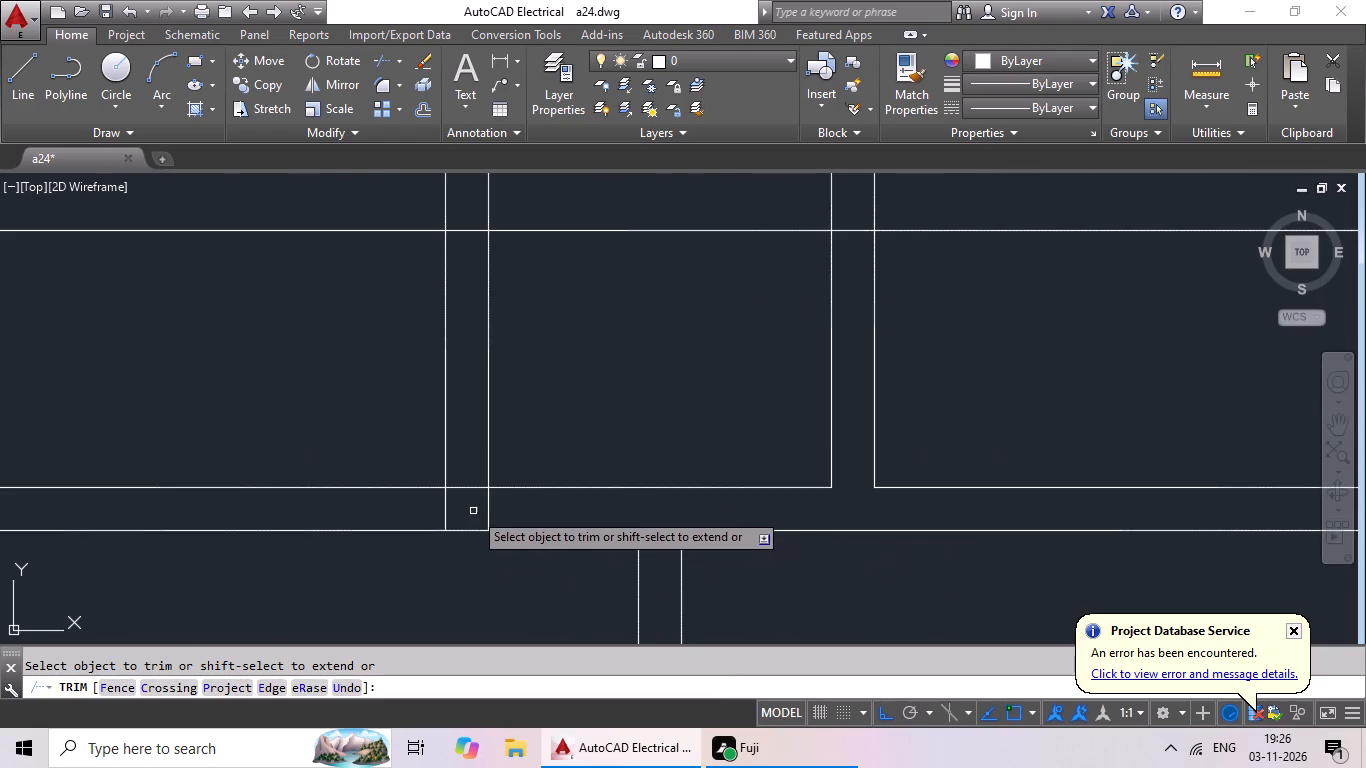
pyautogui.scroll(3, 472, 511)
pyautogui.moveTo(602, 479); pyautogui.dragTo(230, 512)
pyautogui.click(230, 512)
pyautogui.moveTo(474, 365); pyautogui.dragTo(429, 513)
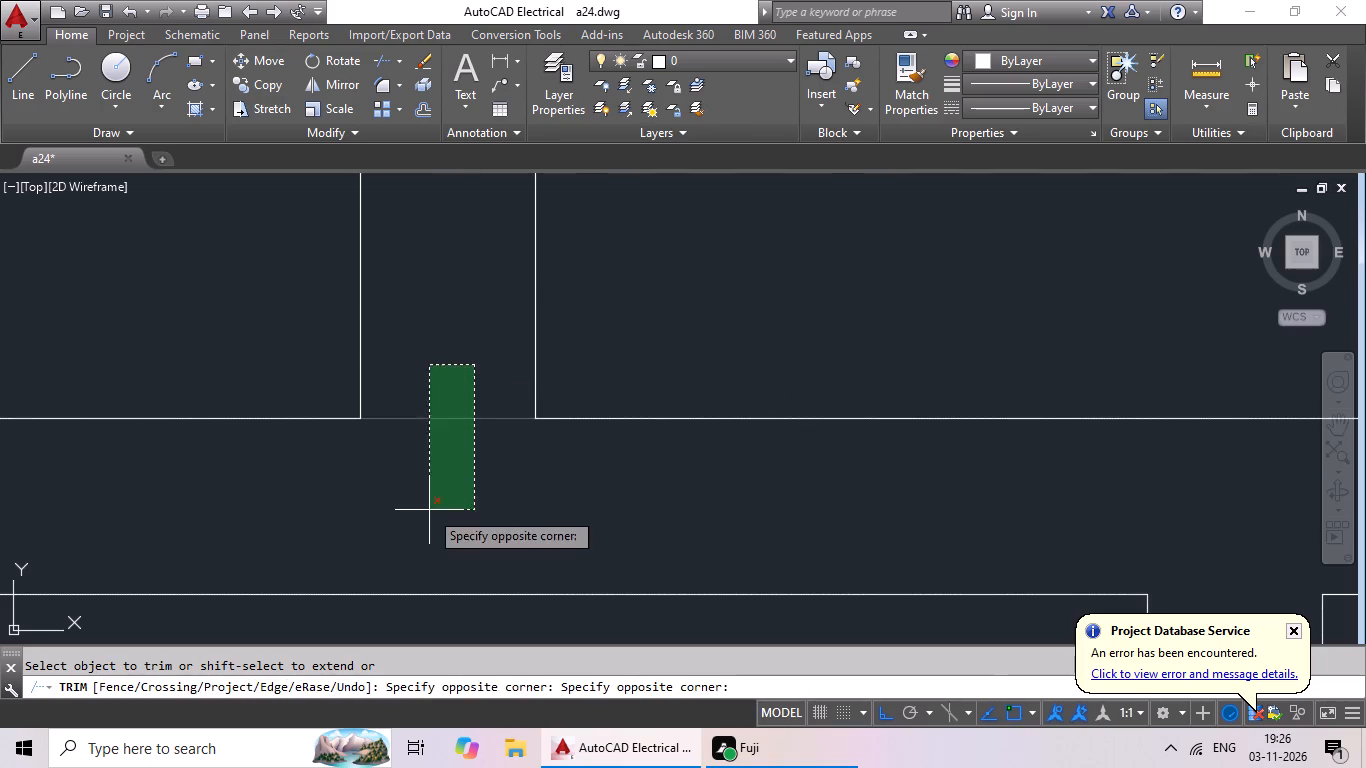
pyautogui.click(429, 510)
# Trim open the junction between the left-half small room's right partition and the top outer wall.
pyautogui.scroll(-4, 461, 492)
pyautogui.scroll(3, 693, 293)
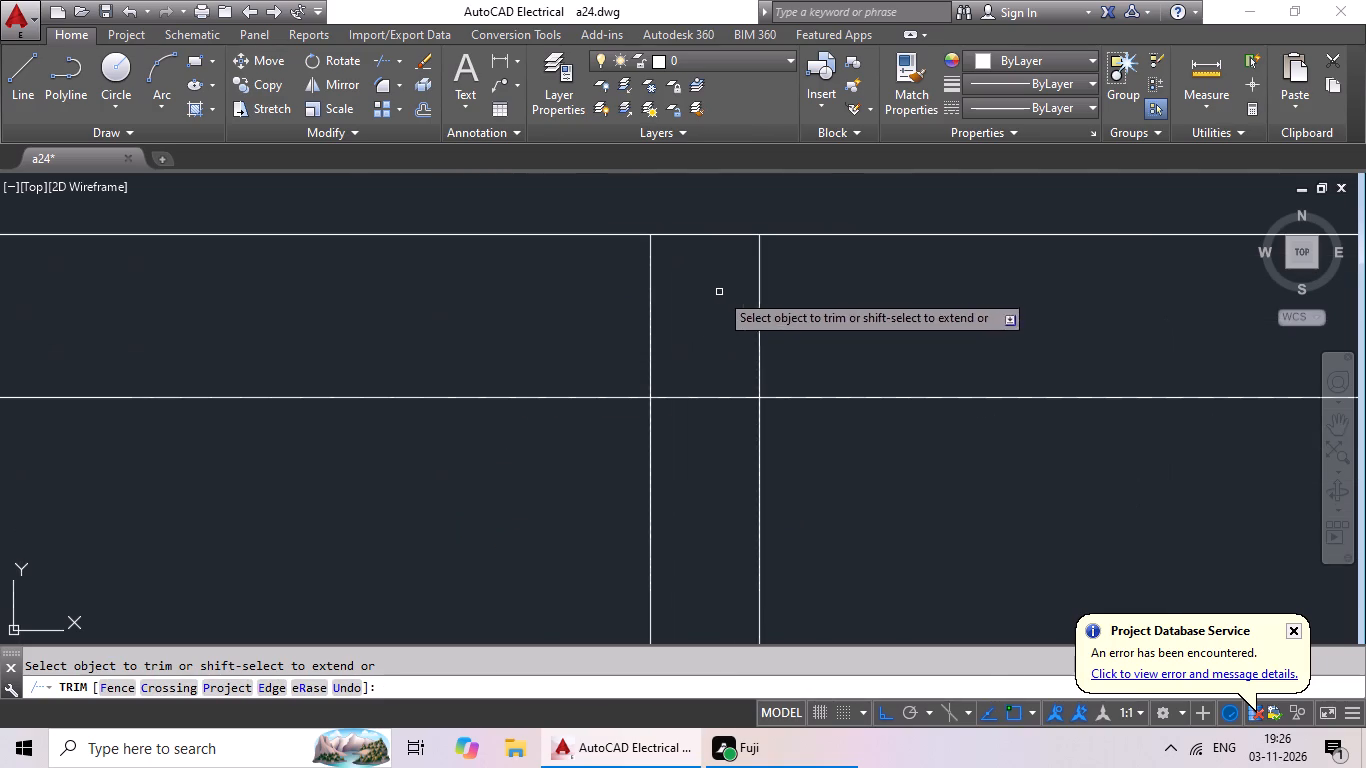
pyautogui.moveTo(870, 290); pyautogui.dragTo(588, 296)
pyautogui.moveTo(583, 298); pyautogui.dragTo(598, 297)
pyautogui.moveTo(703, 322); pyautogui.dragTo(726, 552)
pyautogui.moveTo(735, 519); pyautogui.dragTo(740, 508)
pyautogui.scroll(-4, 786, 441)
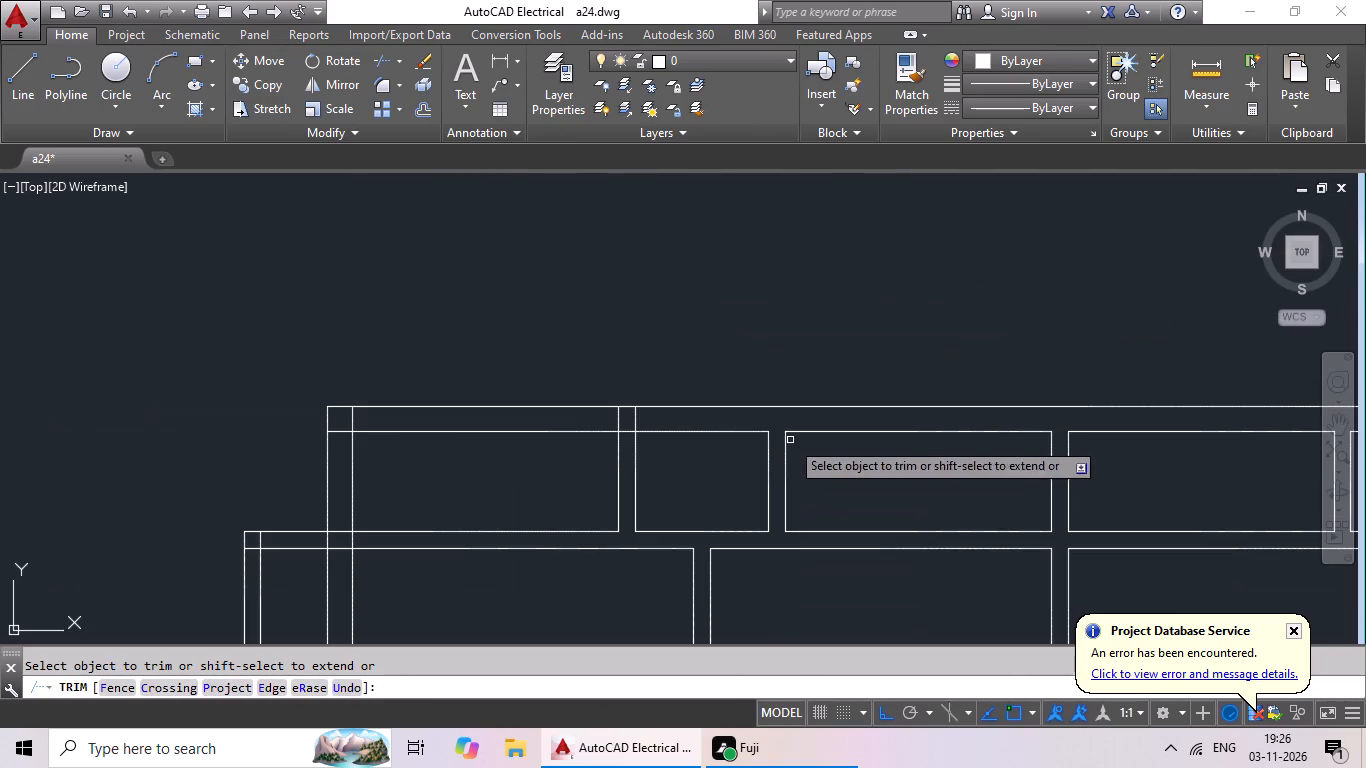
pyautogui.scroll(-3, 719, 512)
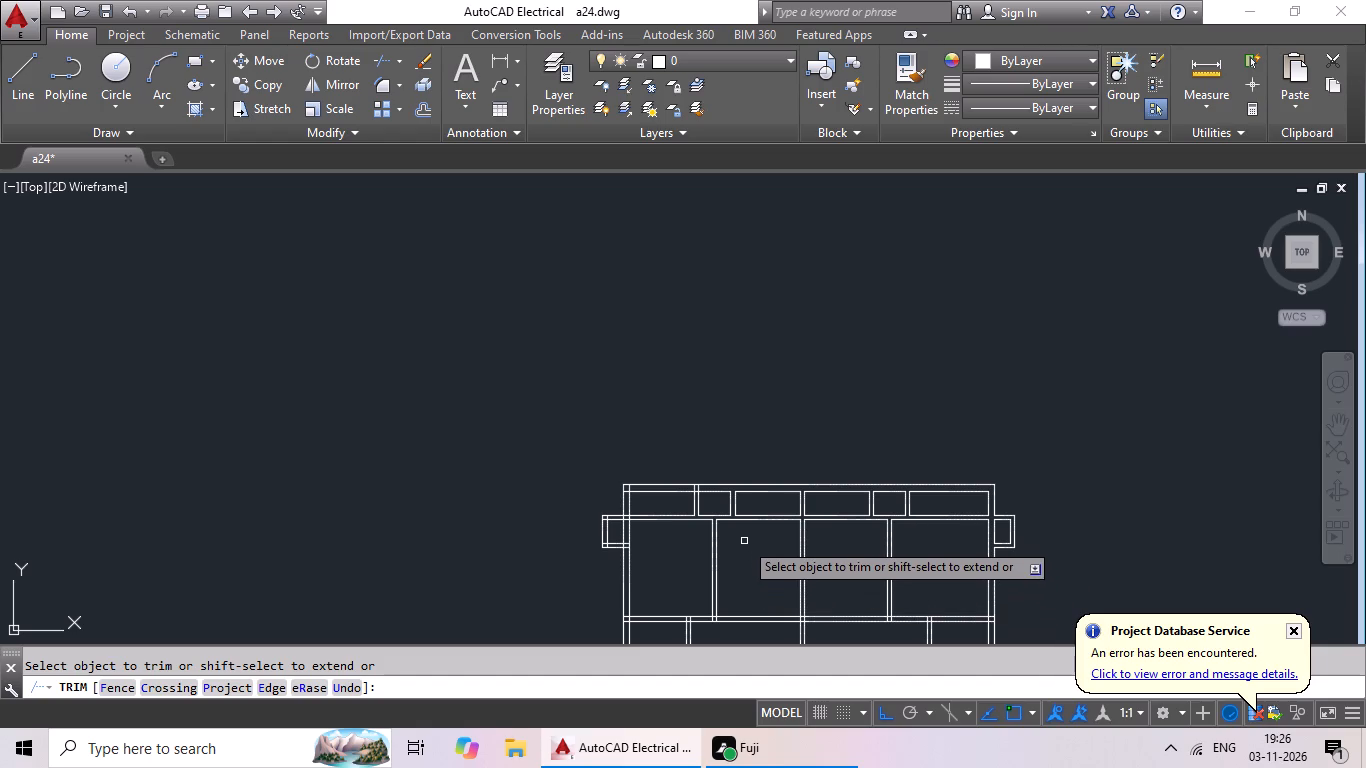
pyautogui.moveTo(756, 541); pyautogui.dragTo(621, 493, button='middle')
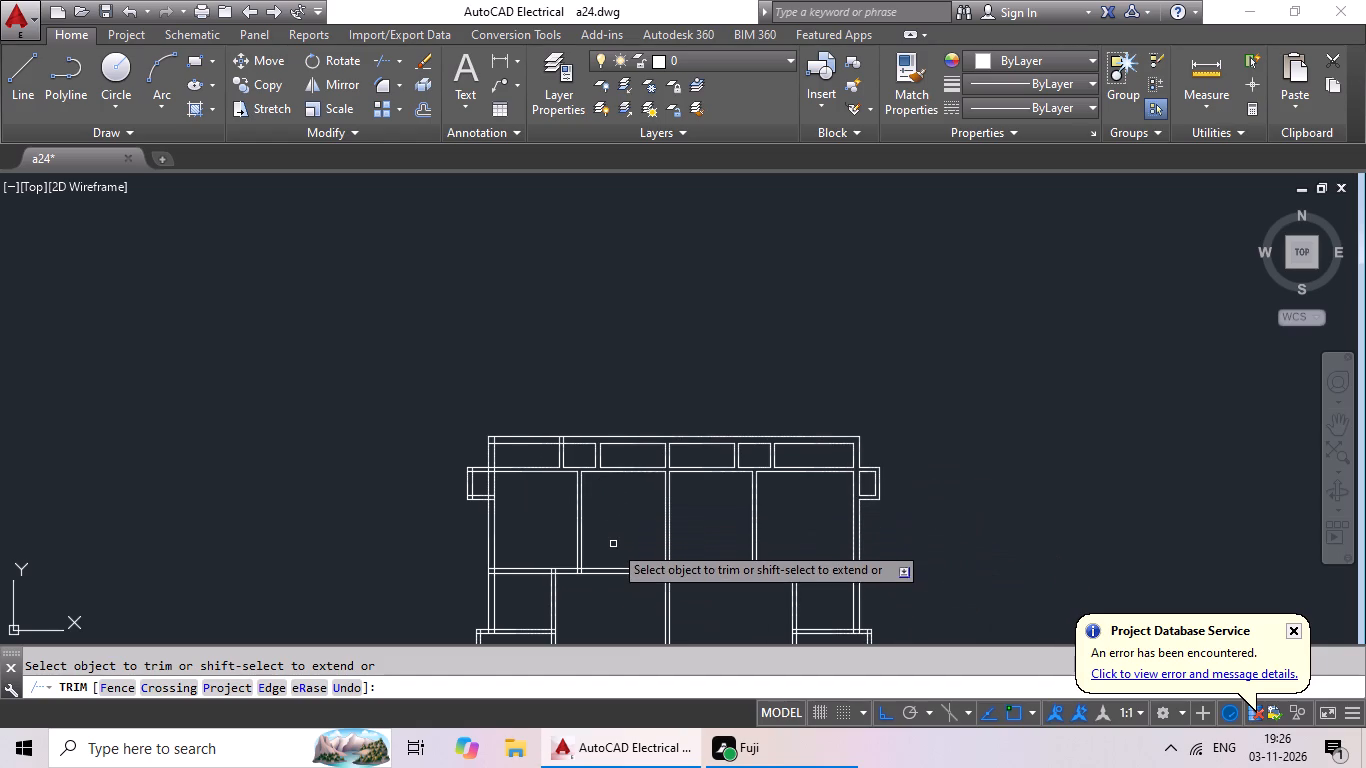
# Undo the corner and junction trims across the upper part of the floor plan, back to the untrimmed crossing wall lines.
pyautogui.hotkey('ctrl', 'z')
pyautogui.hotkey('ctrl', 'z')
pyautogui.keyDown('ctrl'); pyautogui.scroll(-3, 657, 510); pyautogui.keyUp('ctrl')
pyautogui.hotkey('ctrl', 'z')
pyautogui.hotkey('ctrl', 'z')
pyautogui.hotkey('ctrl', 'z')
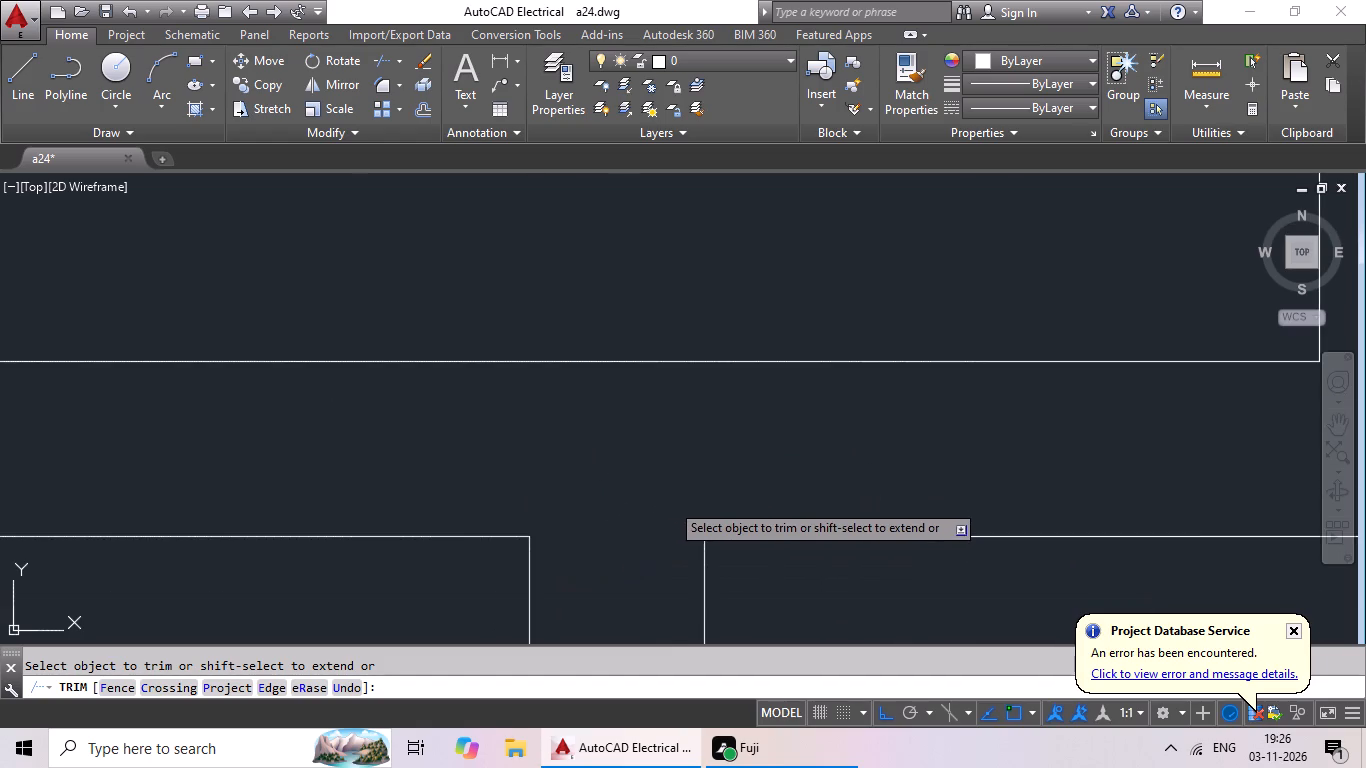
pyautogui.hotkey('ctrl', 'z')
pyautogui.scroll(-6, 696, 473)
pyautogui.moveTo(743, 515); pyautogui.dragTo(708, 514, button='middle')
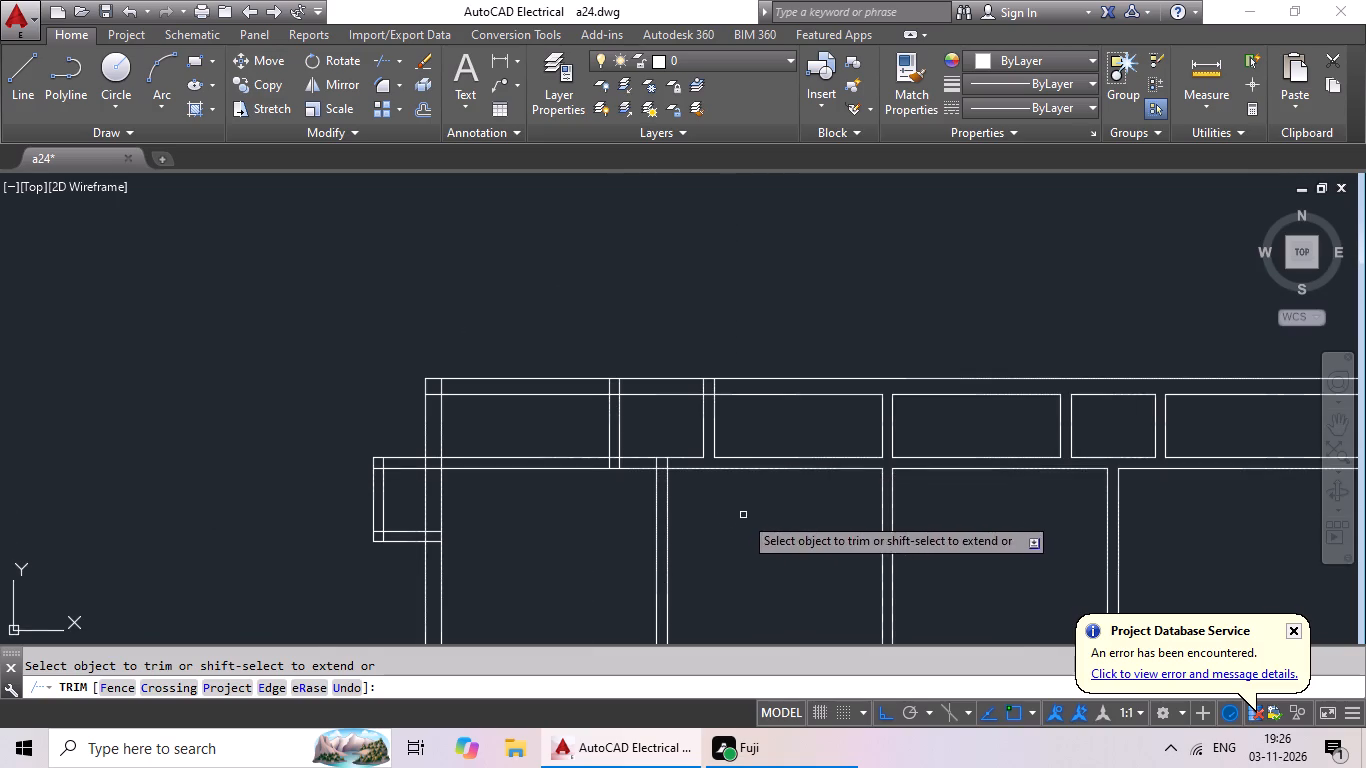
pyautogui.moveTo(708, 514); pyautogui.dragTo(653, 525, button='middle')
pyautogui.hotkey('ctrl', 'z')
pyautogui.hotkey('ctrl', 'z')
pyautogui.hotkey('ctrl', 'z')
pyautogui.keyDown('ctrl'); pyautogui.scroll(-4, 665, 498); pyautogui.keyUp('ctrl')
pyautogui.hotkey('ctrl', 'z')
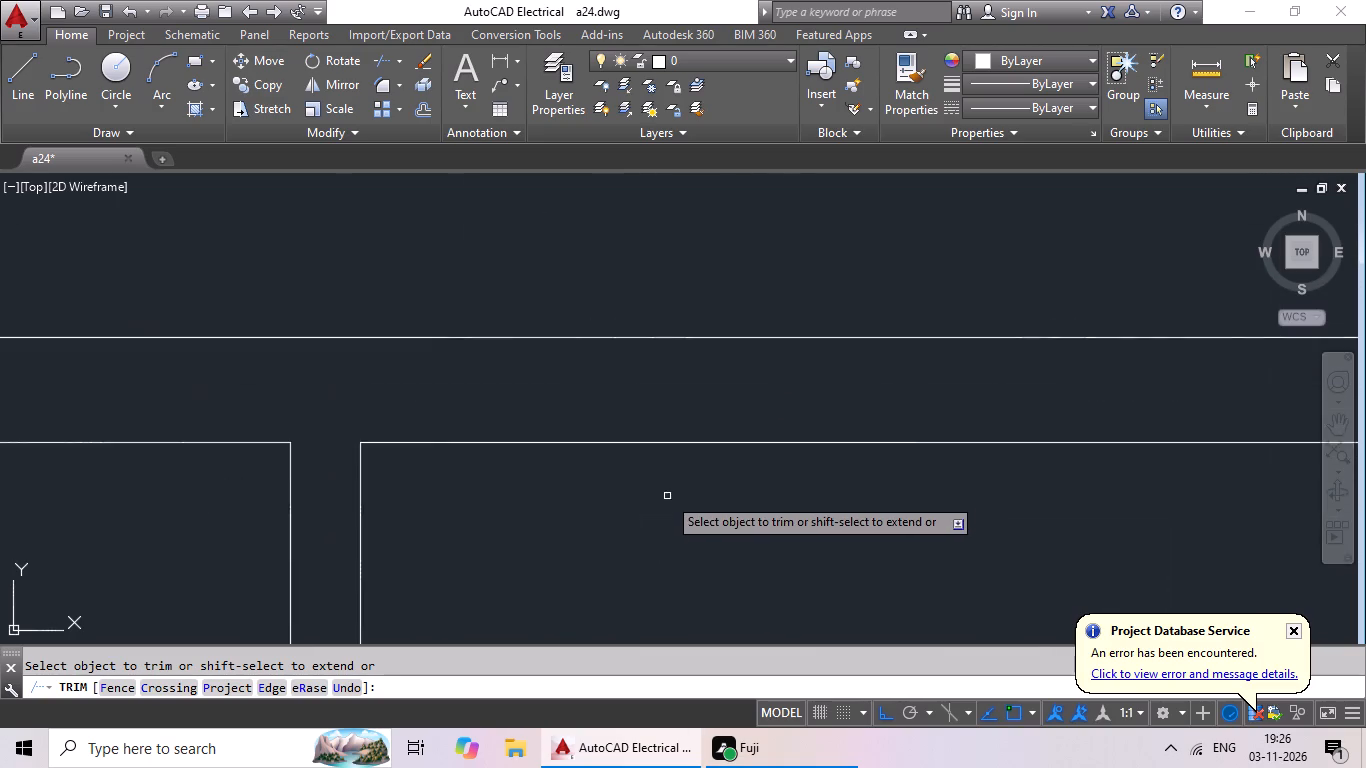
pyautogui.hotkey('ctrl', 'z')
pyautogui.hotkey('ctrl', 'z')
pyautogui.hotkey('ctrl', 'z')
pyautogui.hotkey('ctrl', 'z')
pyautogui.hotkey('ctrl', 'z')
pyautogui.keyDown('ctrl'); pyautogui.scroll(-2, 675, 492); pyautogui.keyUp('ctrl')
pyautogui.hotkey('ctrl', 'z')
pyautogui.hotkey('ctrl', 'z')
pyautogui.keyDown('ctrl'); pyautogui.scroll(-3, 681, 489); pyautogui.keyUp('ctrl')
pyautogui.hotkey('ctrl', 'z')
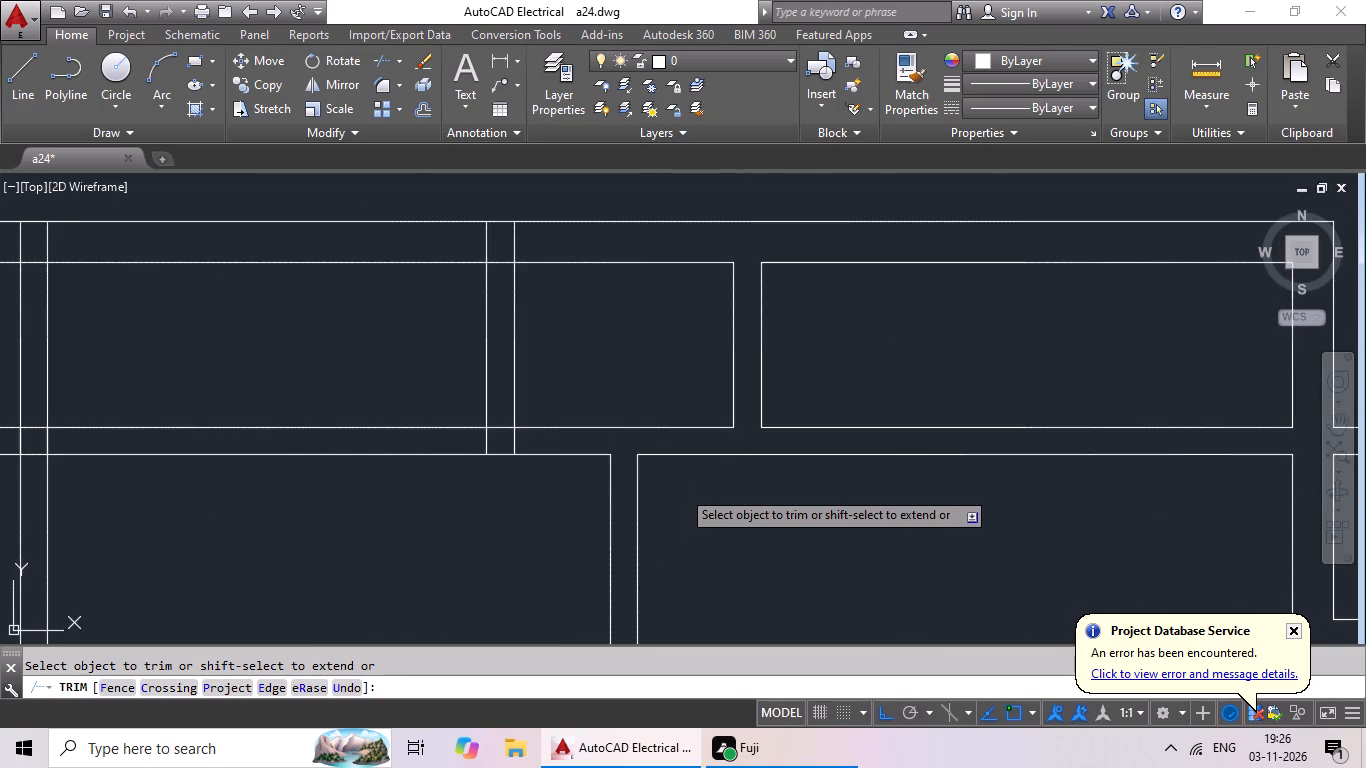
pyautogui.keyDown('ctrl'); pyautogui.scroll(-2, 683, 489); pyautogui.keyUp('ctrl')
pyautogui.hotkey('ctrl', 'z')
pyautogui.hotkey('ctrl', 'z')
pyautogui.hotkey('ctrl', 'z')
pyautogui.hotkey('ctrl', 'z')
pyautogui.keyDown('ctrl'); pyautogui.scroll(-3, 719, 481); pyautogui.keyUp('ctrl')
pyautogui.hotkey('ctrl', 'z')
pyautogui.hotkey('ctrl', 'z')
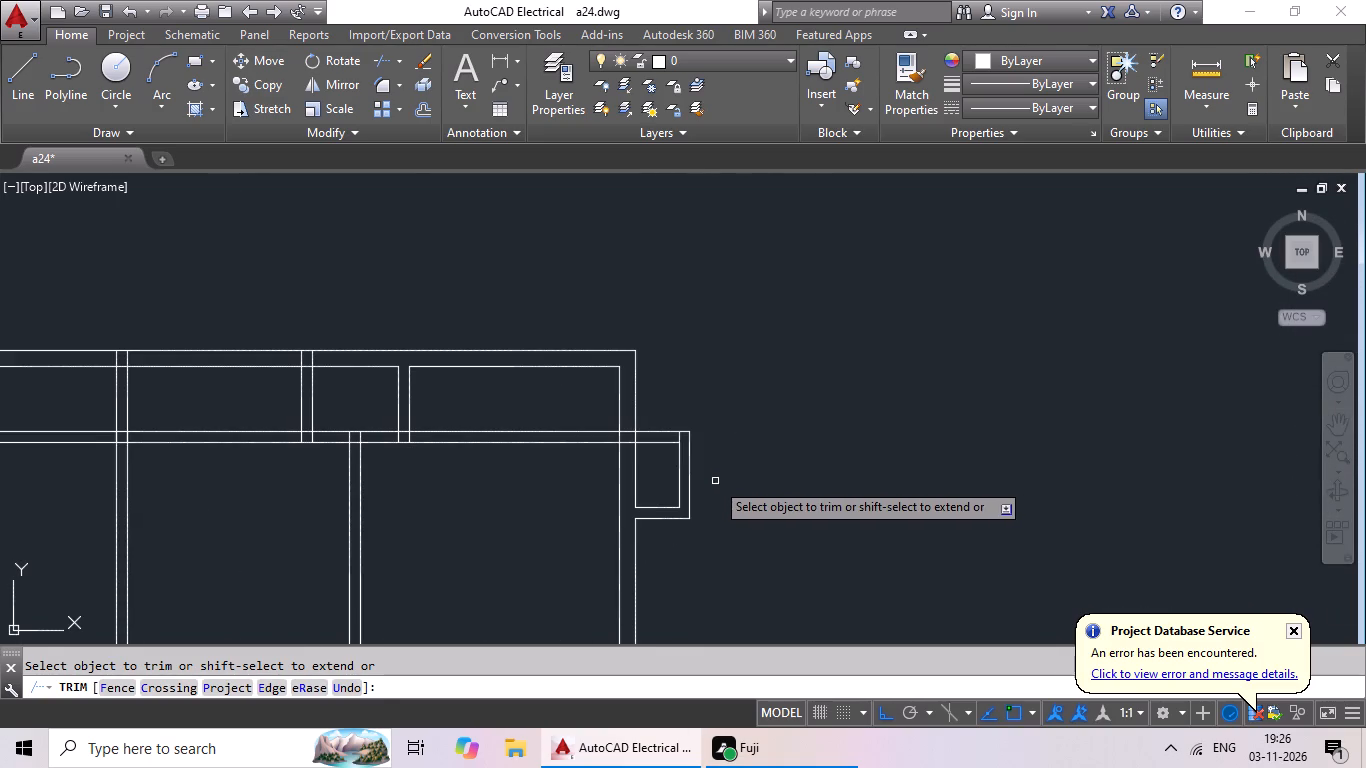
pyautogui.hotkey('ctrl', 'z')
pyautogui.scroll(-1, 715, 480)
pyautogui.hotkey('ctrl', 'z')
pyautogui.hotkey('ctrl', 'z')
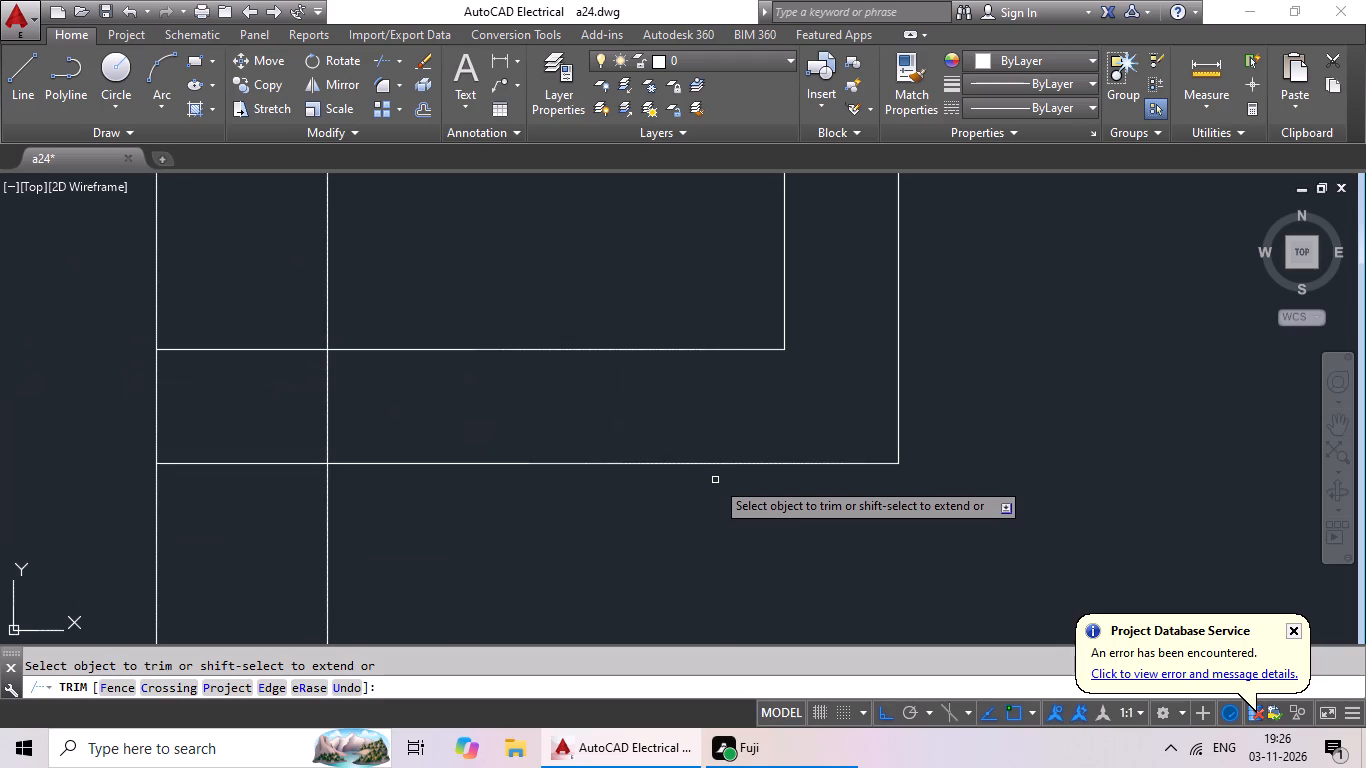
pyautogui.hotkey('ctrl', 'z')
pyautogui.hotkey('ctrl', 'z')
pyautogui.hotkey('ctrl', 'z')
pyautogui.keyDown('ctrl'); pyautogui.scroll(-4, 715, 479); pyautogui.keyUp('ctrl')
pyautogui.hotkey('ctrl', 'z')
pyautogui.hotkey('ctrl', 'z')
pyautogui.keyDown('ctrl'); pyautogui.scroll(-5, 713, 478); pyautogui.keyUp('ctrl')
pyautogui.moveTo(685, 479); pyautogui.dragTo(729, 459, button='middle')
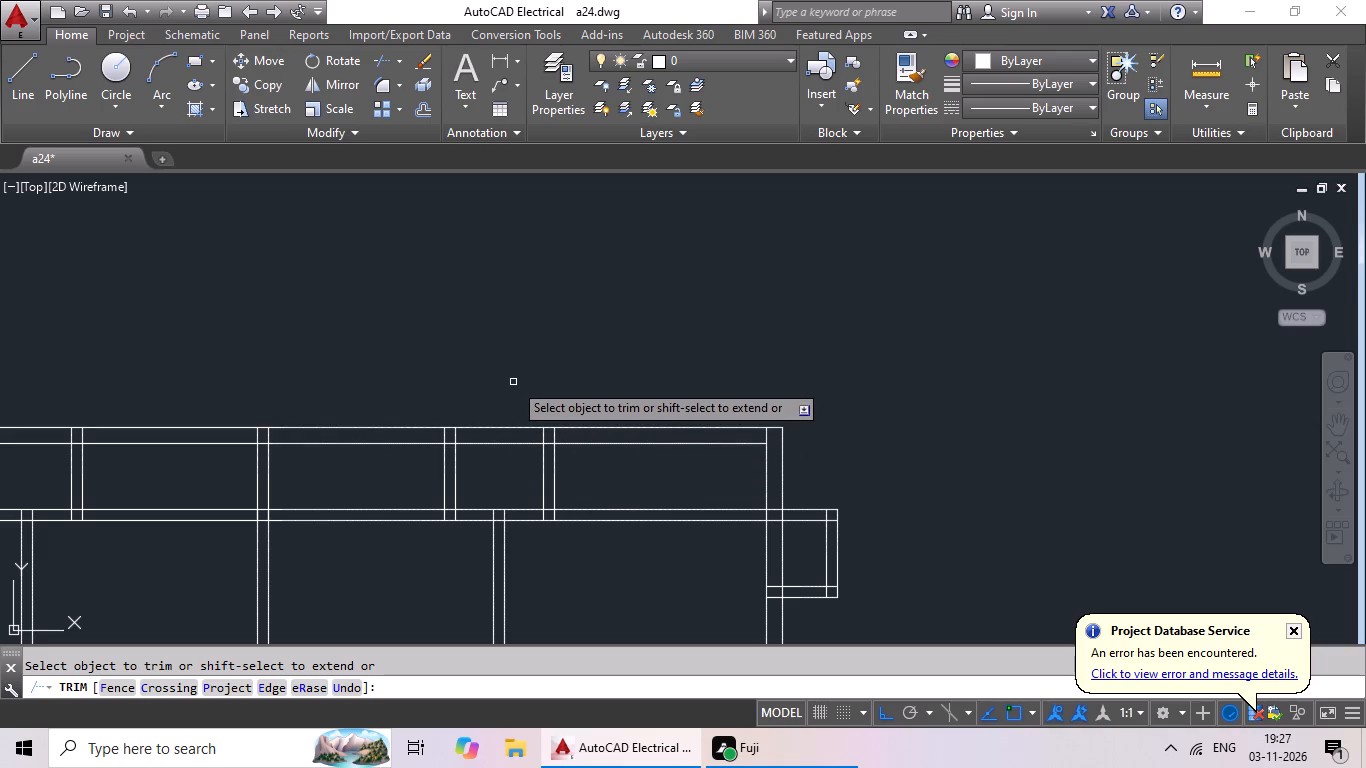
# Trim away both top outer wall lines between the partitions of the small room in each half of the plan.
pyautogui.moveTo(508, 377); pyautogui.dragTo(492, 465)
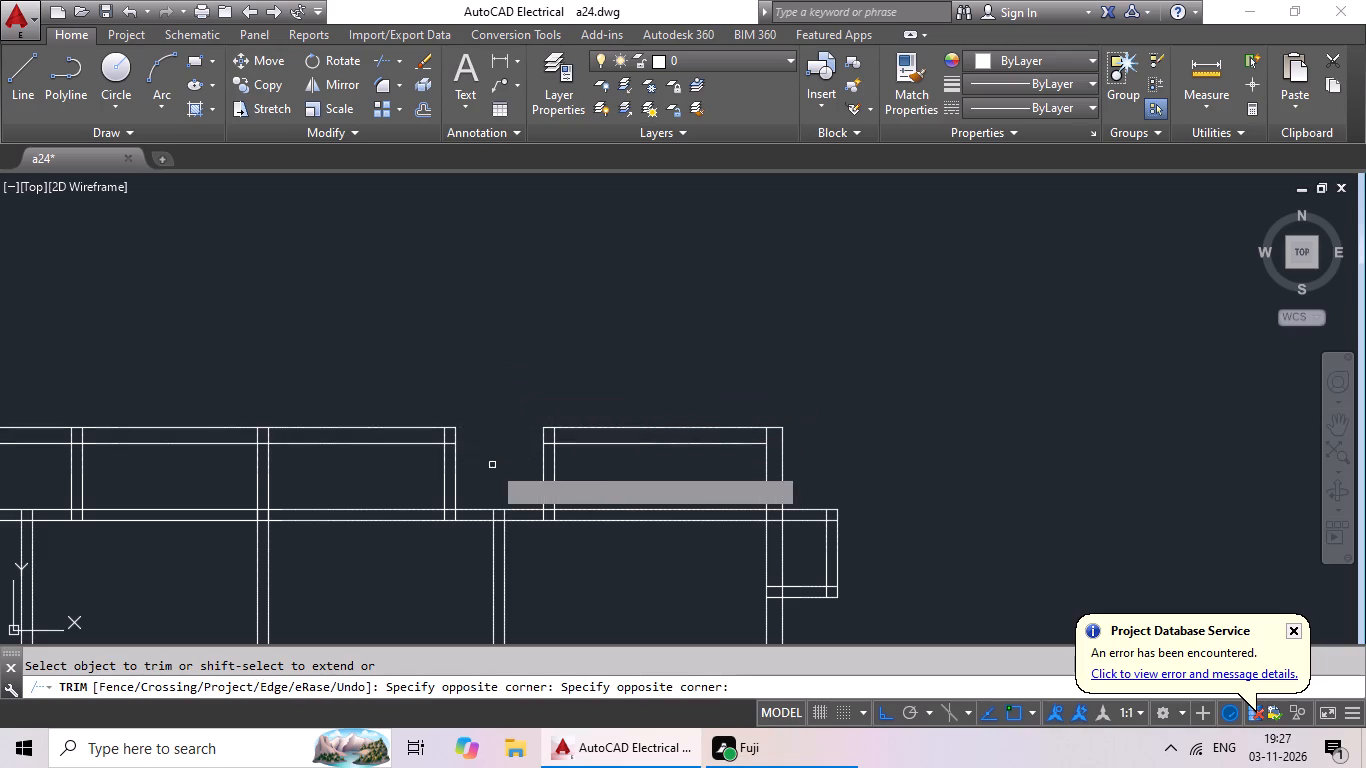
pyautogui.scroll(-2, 503, 443)
pyautogui.moveTo(472, 453); pyautogui.dragTo(573, 434, button='middle')
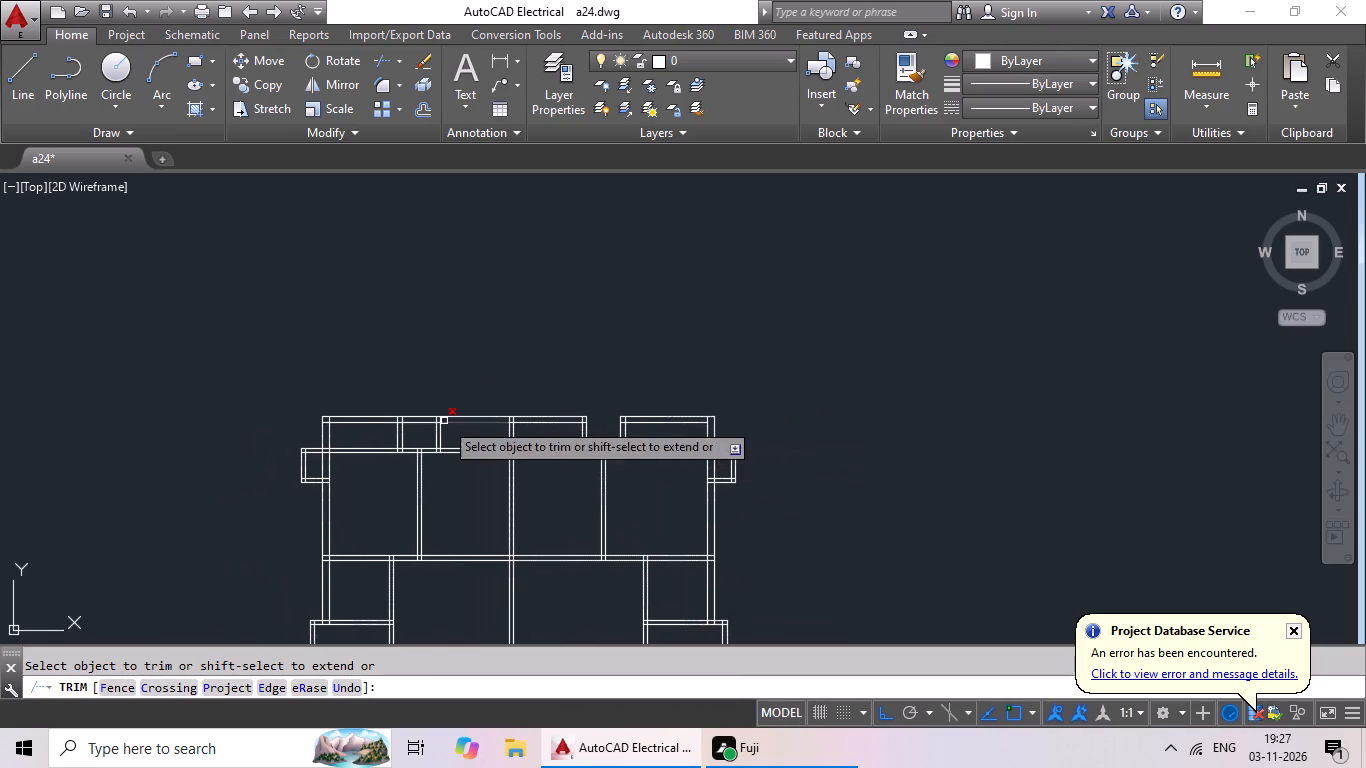
pyautogui.moveTo(422, 395); pyautogui.dragTo(417, 441)
pyautogui.click(416, 442)
# Trim the inner horizontal line's overlap at the right end corner of the central top rooms.
pyautogui.moveTo(452, 468); pyautogui.dragTo(533, 448, button='middle')
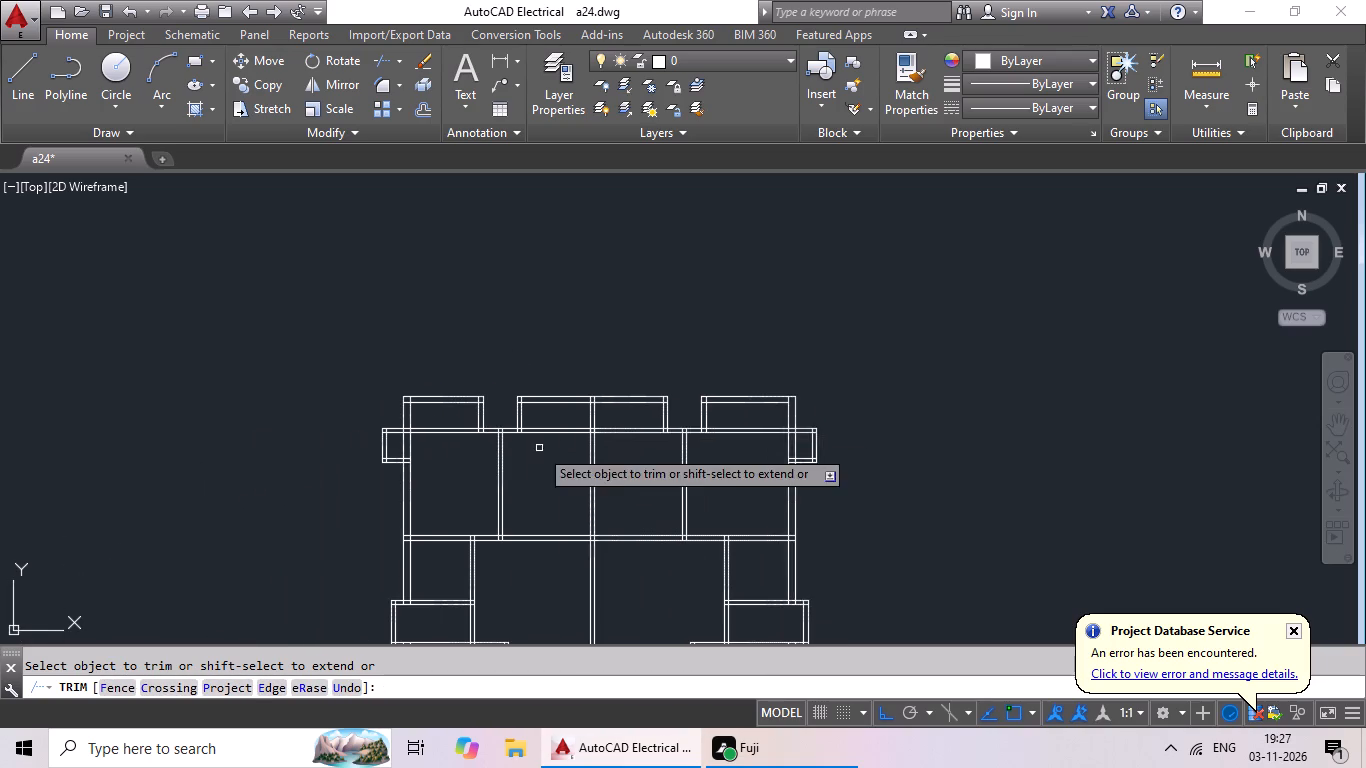
pyautogui.scroll(4, 647, 412)
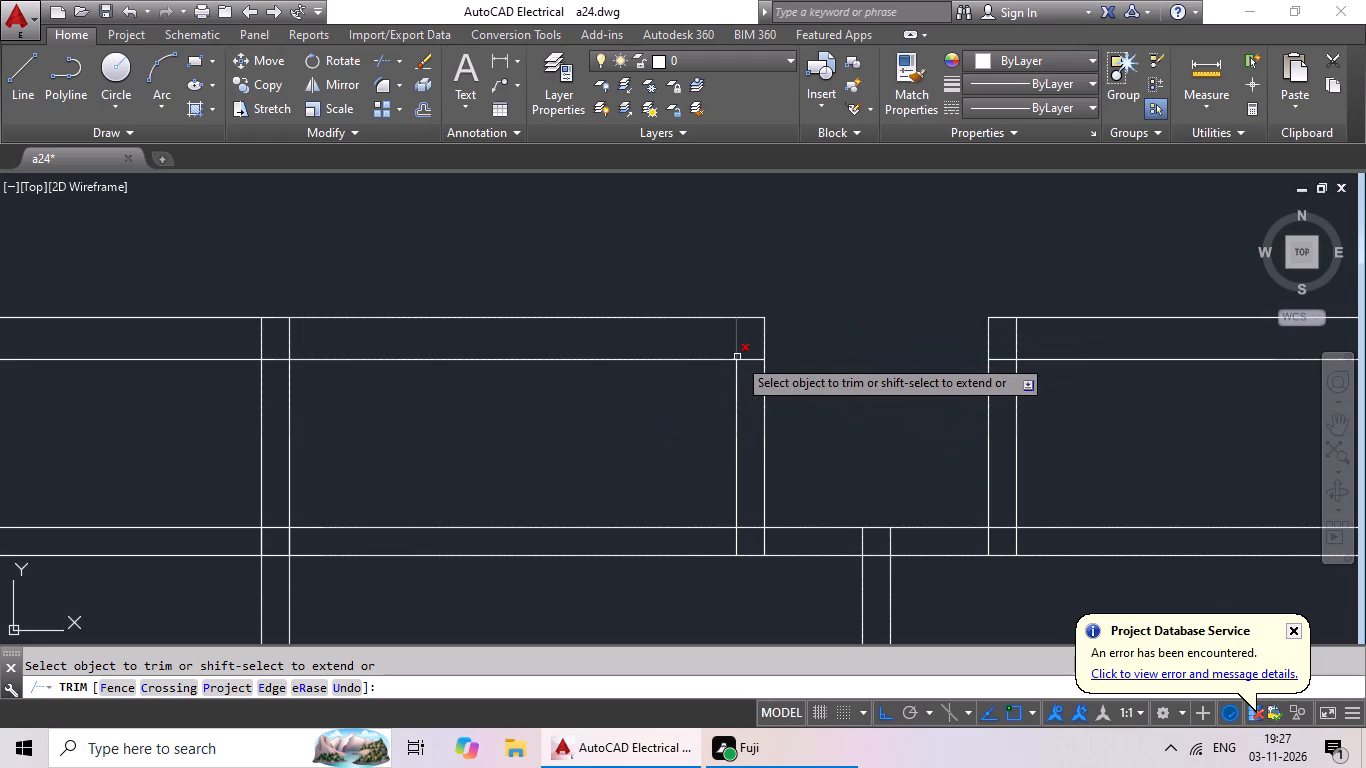
pyautogui.scroll(4, 738, 350)
pyautogui.moveTo(781, 307); pyautogui.dragTo(769, 471)
pyautogui.moveTo(769, 471); pyautogui.dragTo(778, 445)
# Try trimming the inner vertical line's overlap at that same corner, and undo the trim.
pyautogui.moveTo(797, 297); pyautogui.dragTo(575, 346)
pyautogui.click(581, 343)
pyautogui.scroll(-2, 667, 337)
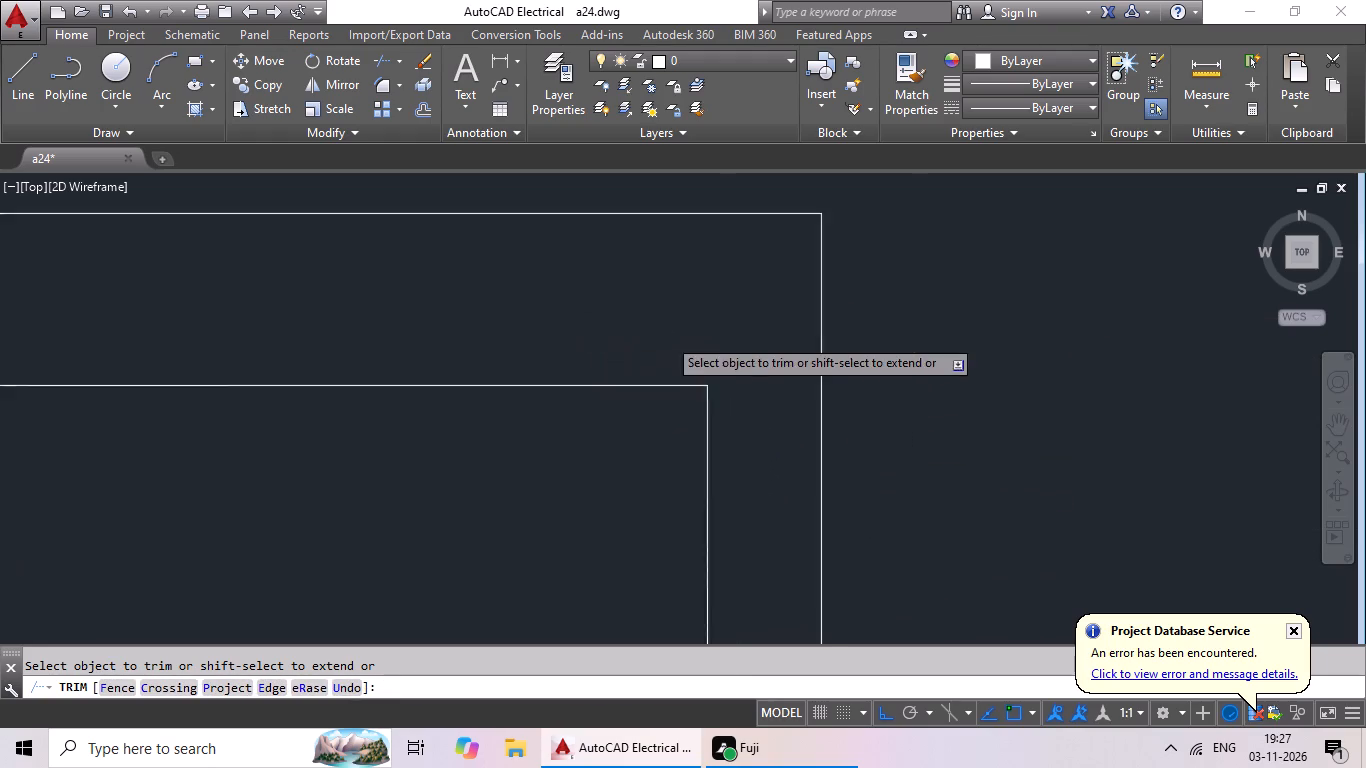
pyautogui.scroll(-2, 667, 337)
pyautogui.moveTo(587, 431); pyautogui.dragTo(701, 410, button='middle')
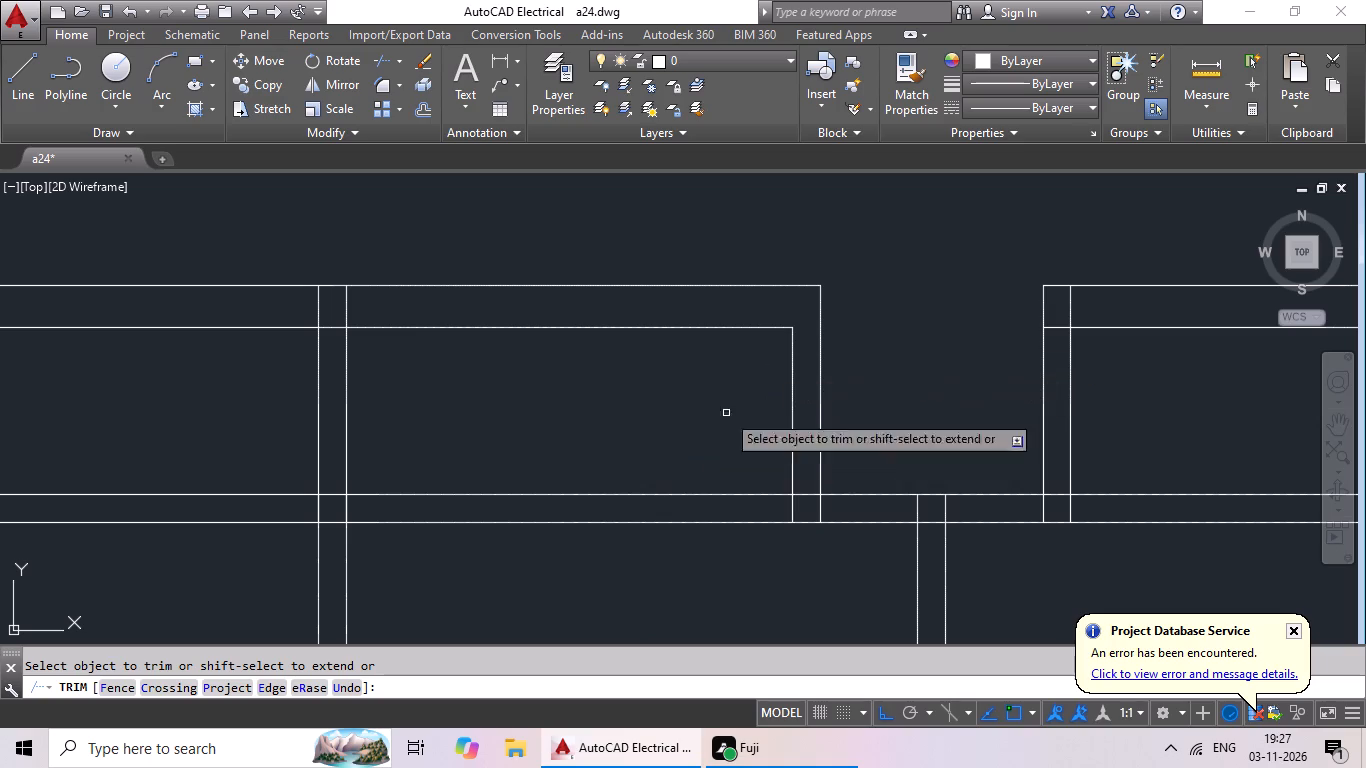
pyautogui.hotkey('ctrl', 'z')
# Examine the top wall segments, their end corners and the openings between them across both halves of the plan.
pyautogui.keyDown('ctrl'); pyautogui.scroll(-4, 634, 479); pyautogui.keyUp('ctrl')
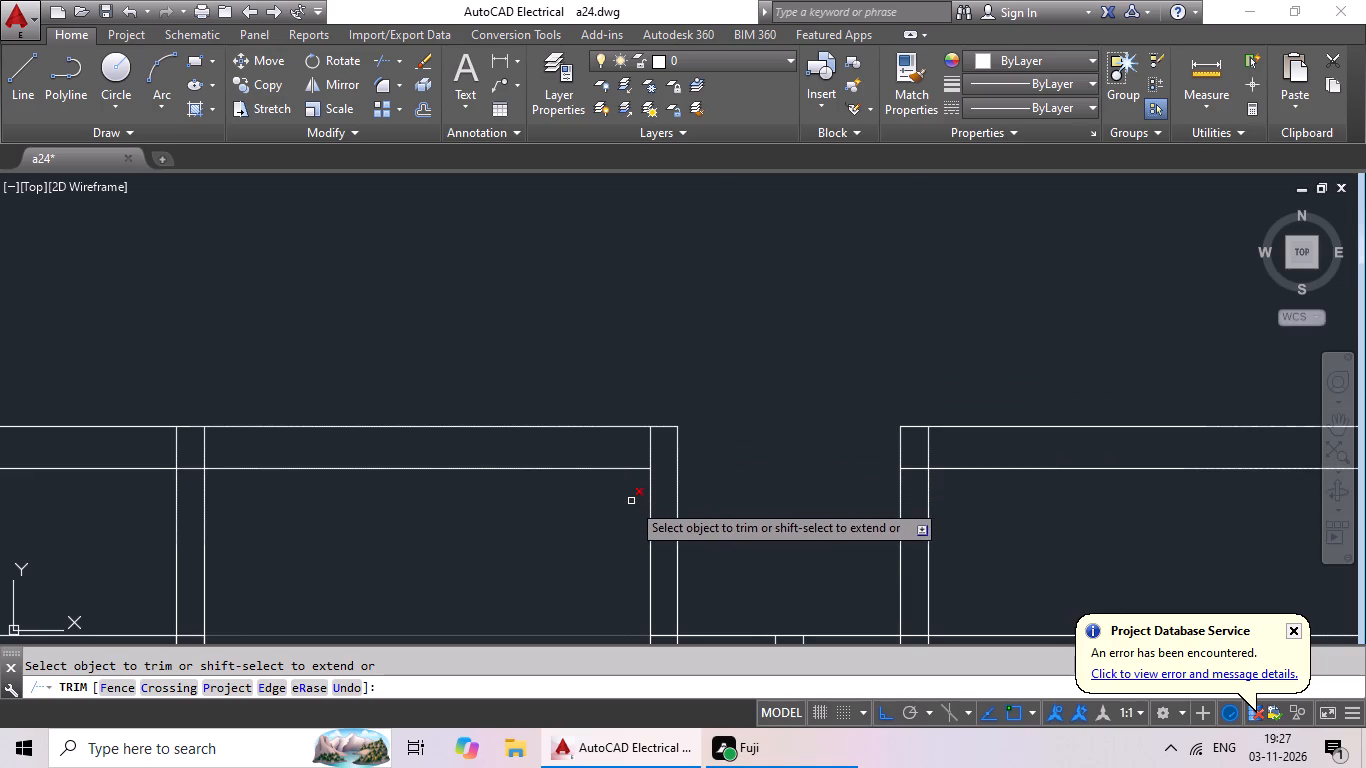
pyautogui.moveTo(622, 514); pyautogui.dragTo(754, 497, button='middle')
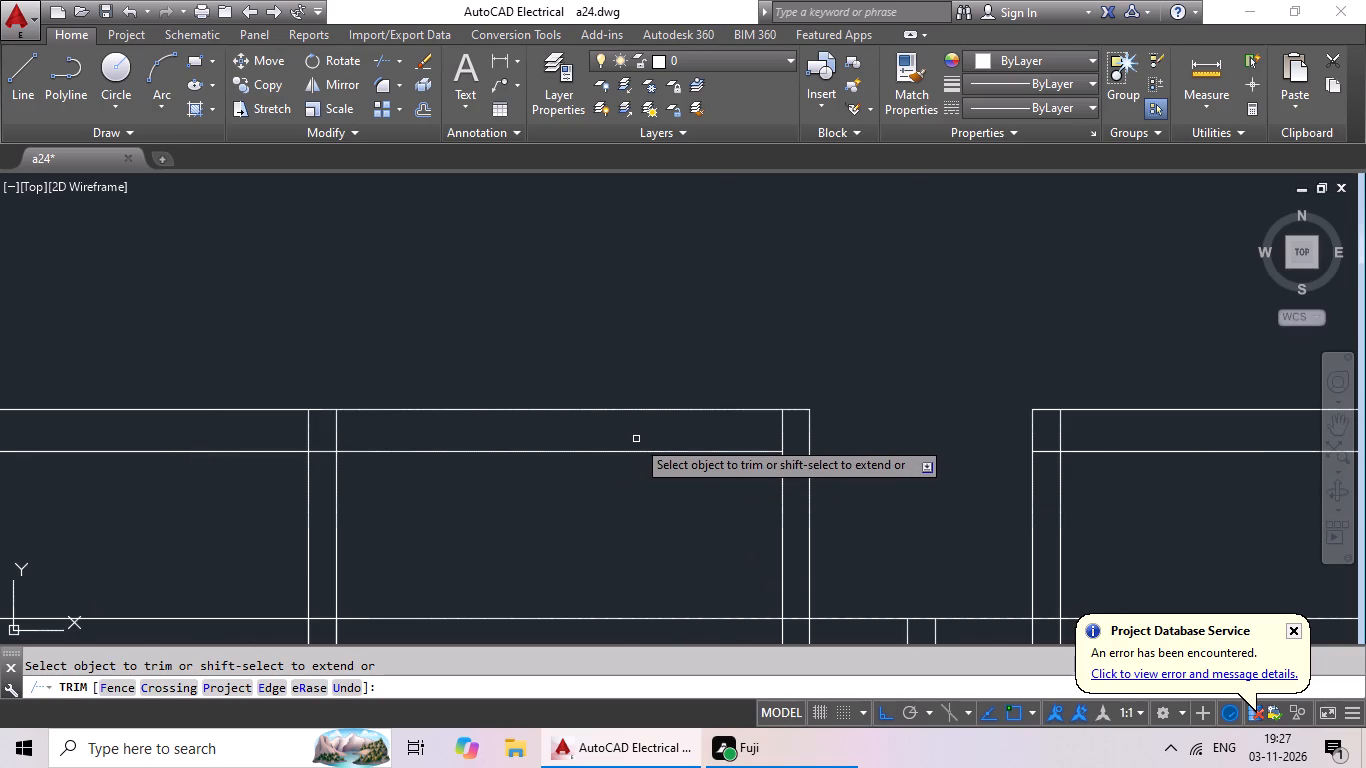
pyautogui.moveTo(551, 430); pyautogui.dragTo(701, 433, button='middle')
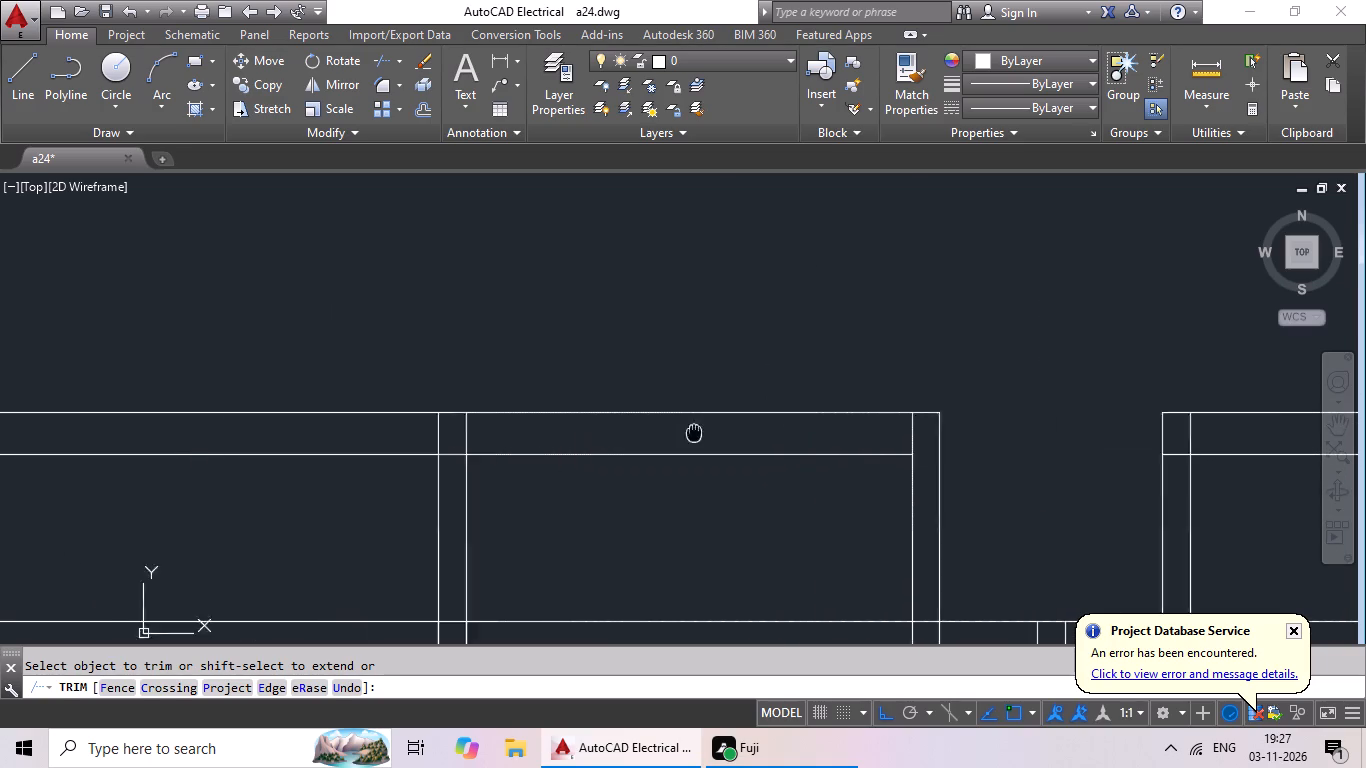
pyautogui.moveTo(701, 433); pyautogui.dragTo(820, 433, button='middle')
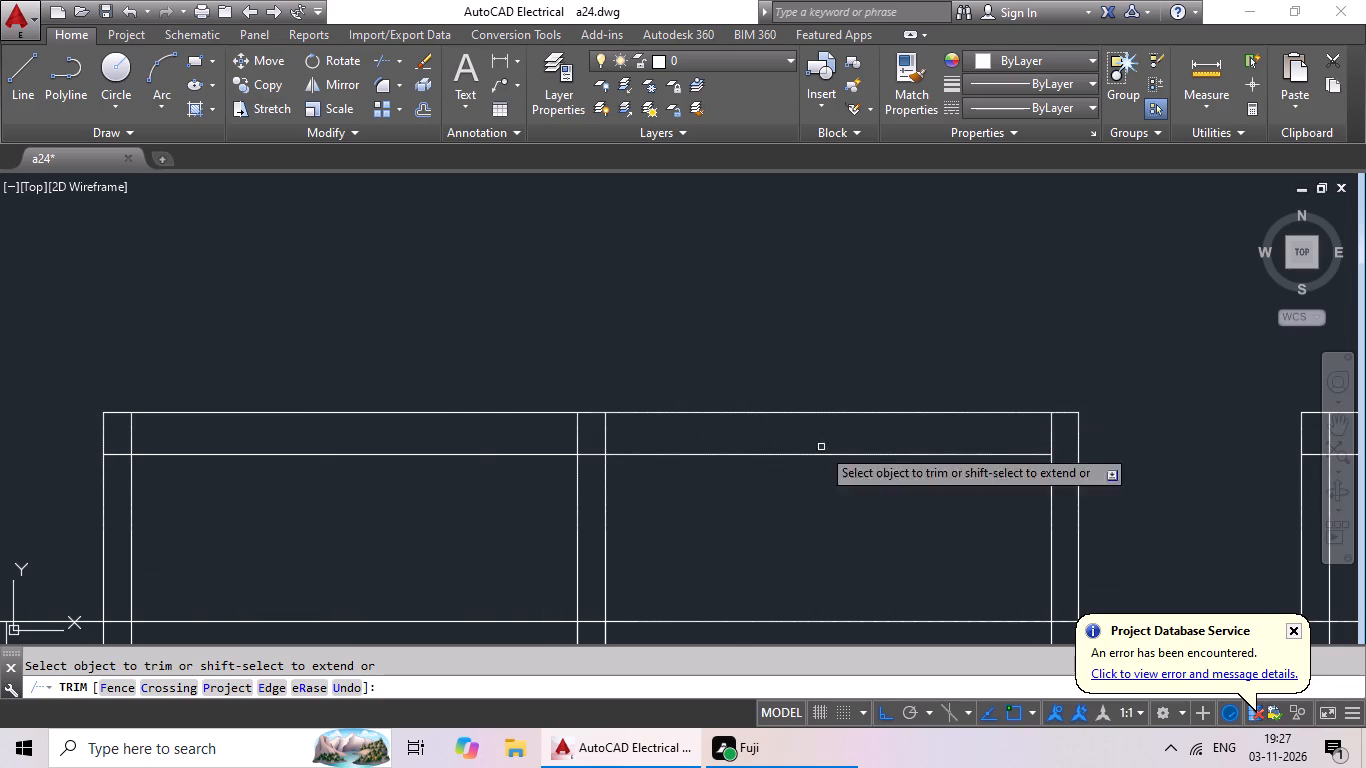
pyautogui.scroll(-2, 836, 466)
pyautogui.moveTo(835, 477); pyautogui.dragTo(685, 507, button='middle')
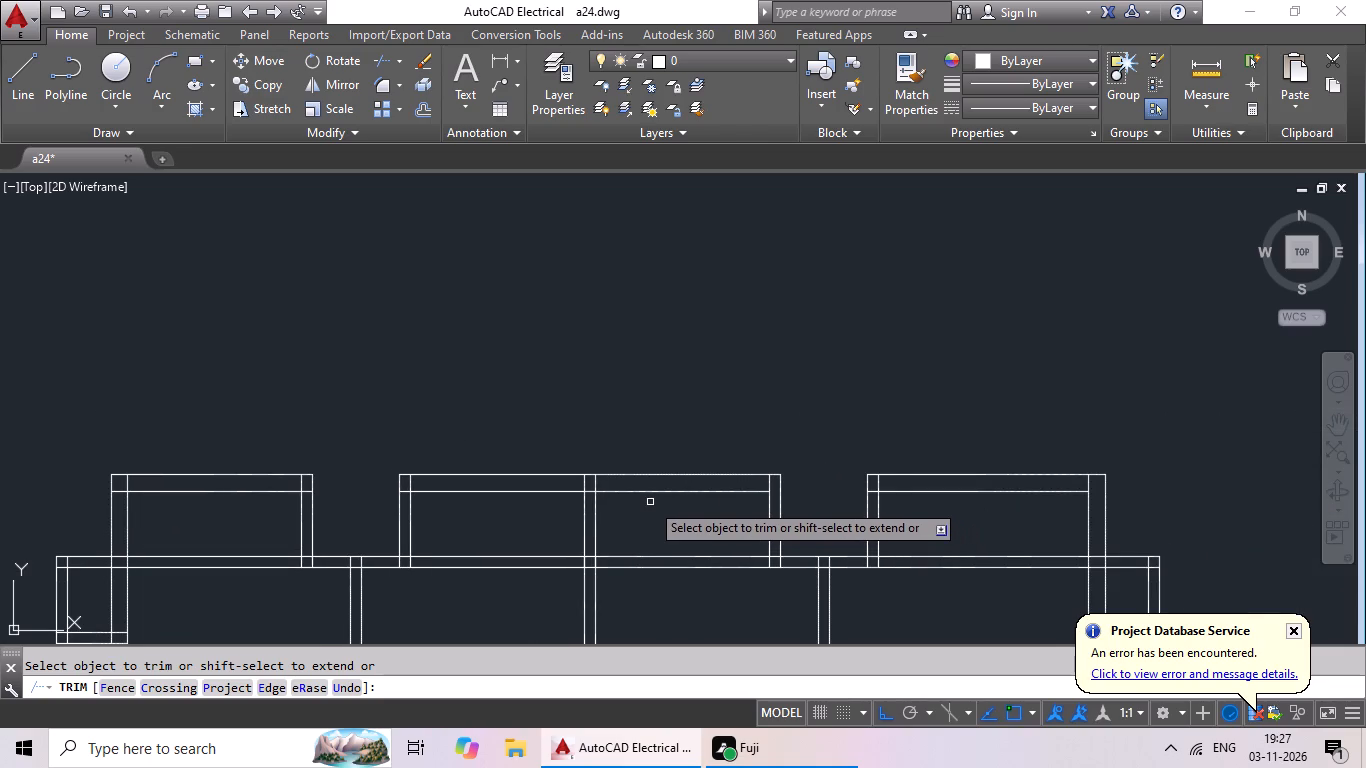
pyautogui.scroll(-1, 650, 501)
pyautogui.moveTo(648, 500); pyautogui.dragTo(630, 502, button='middle')
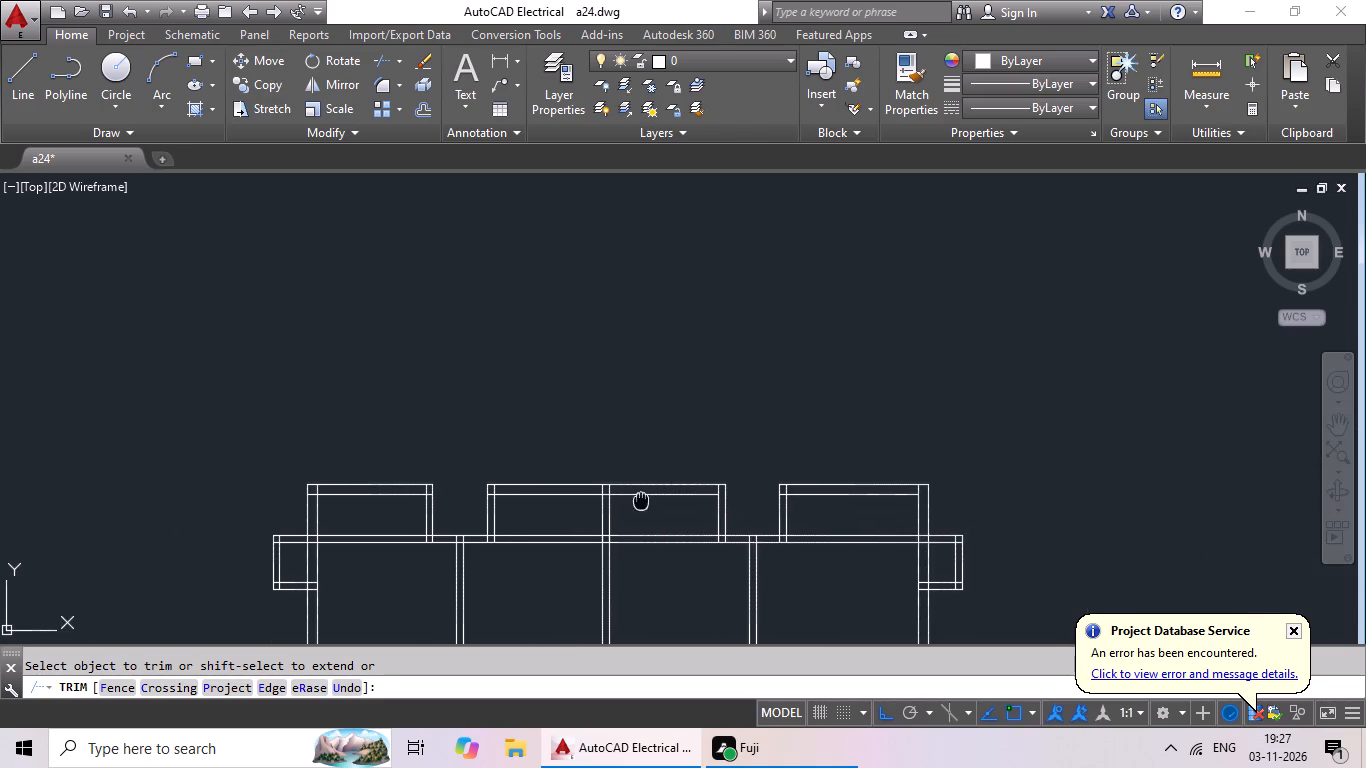
pyautogui.moveTo(630, 502); pyautogui.dragTo(497, 528, button='middle')
pyautogui.moveTo(406, 531); pyautogui.dragTo(506, 530, button='middle')
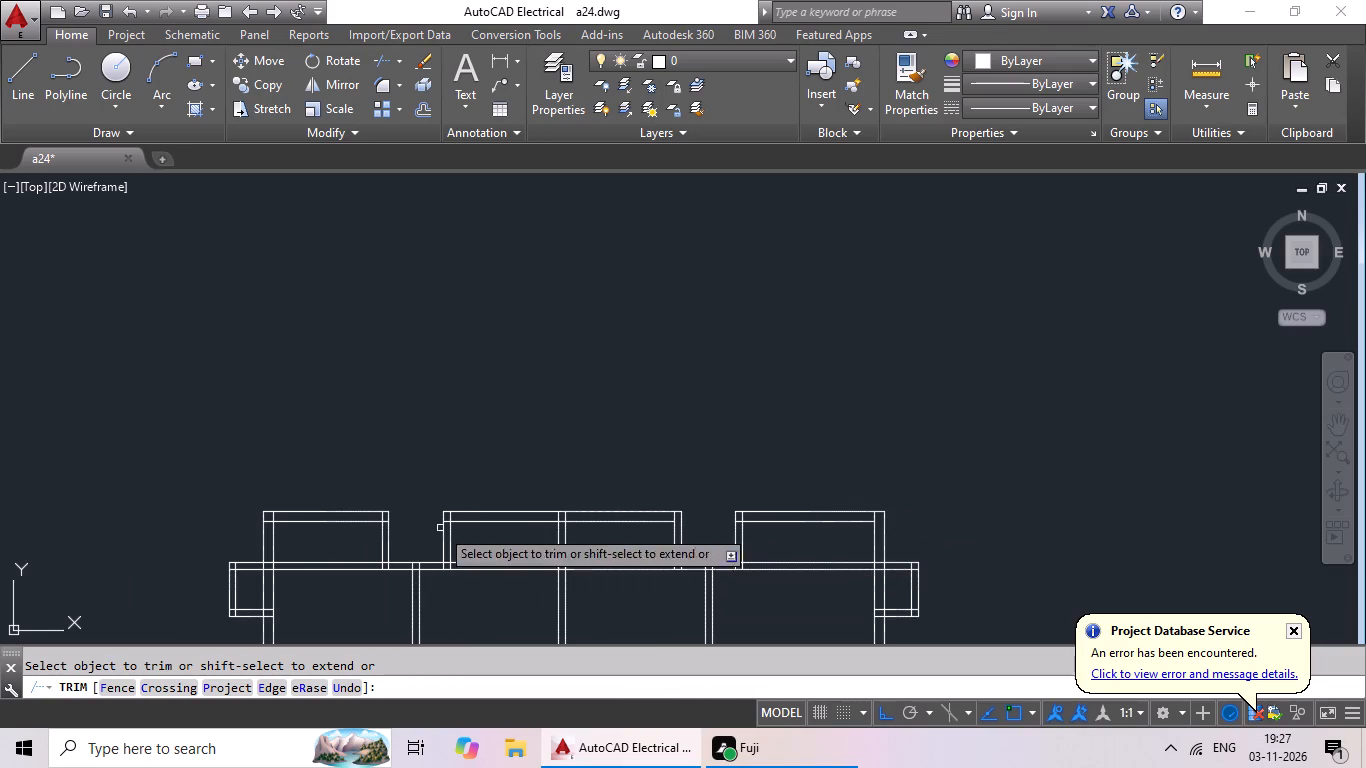
pyautogui.scroll(1, 358, 527)
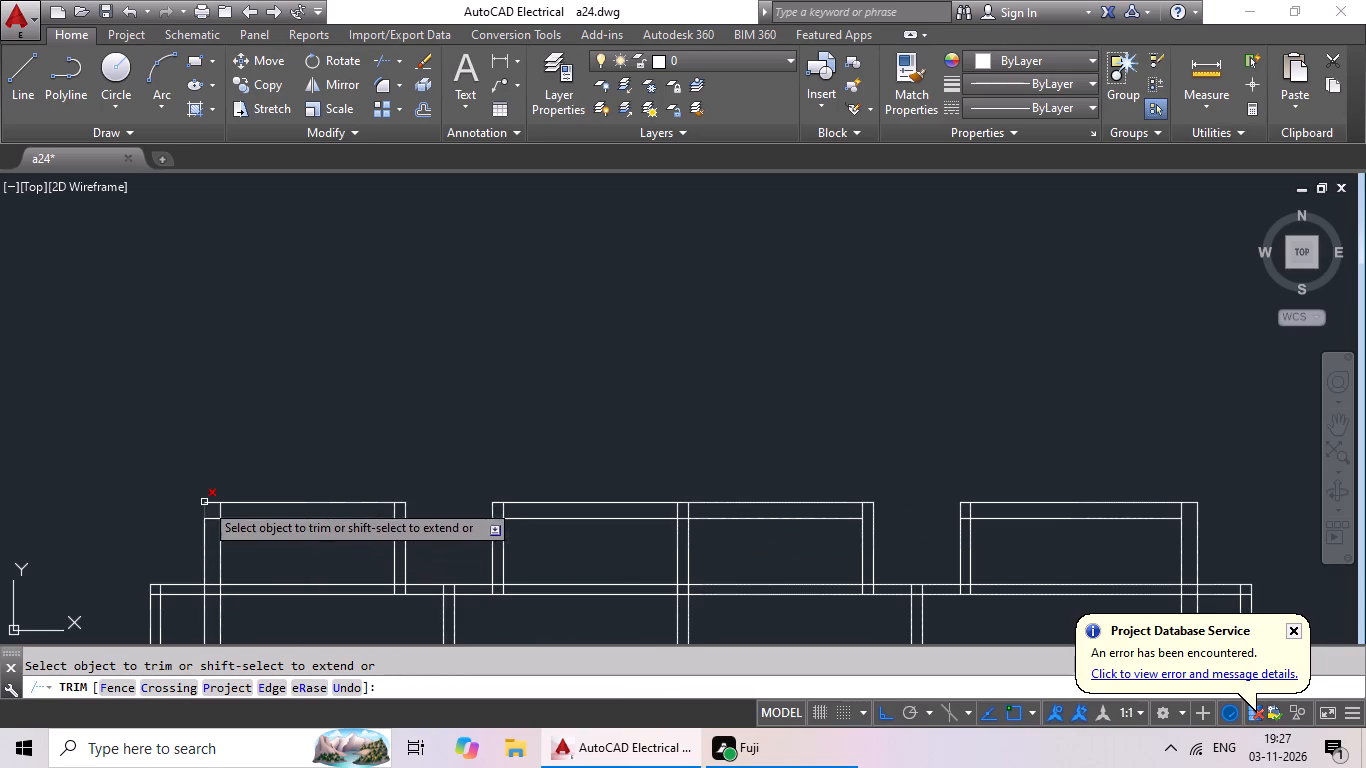
pyautogui.scroll(3, 221, 502)
pyautogui.scroll(-2, 270, 526)
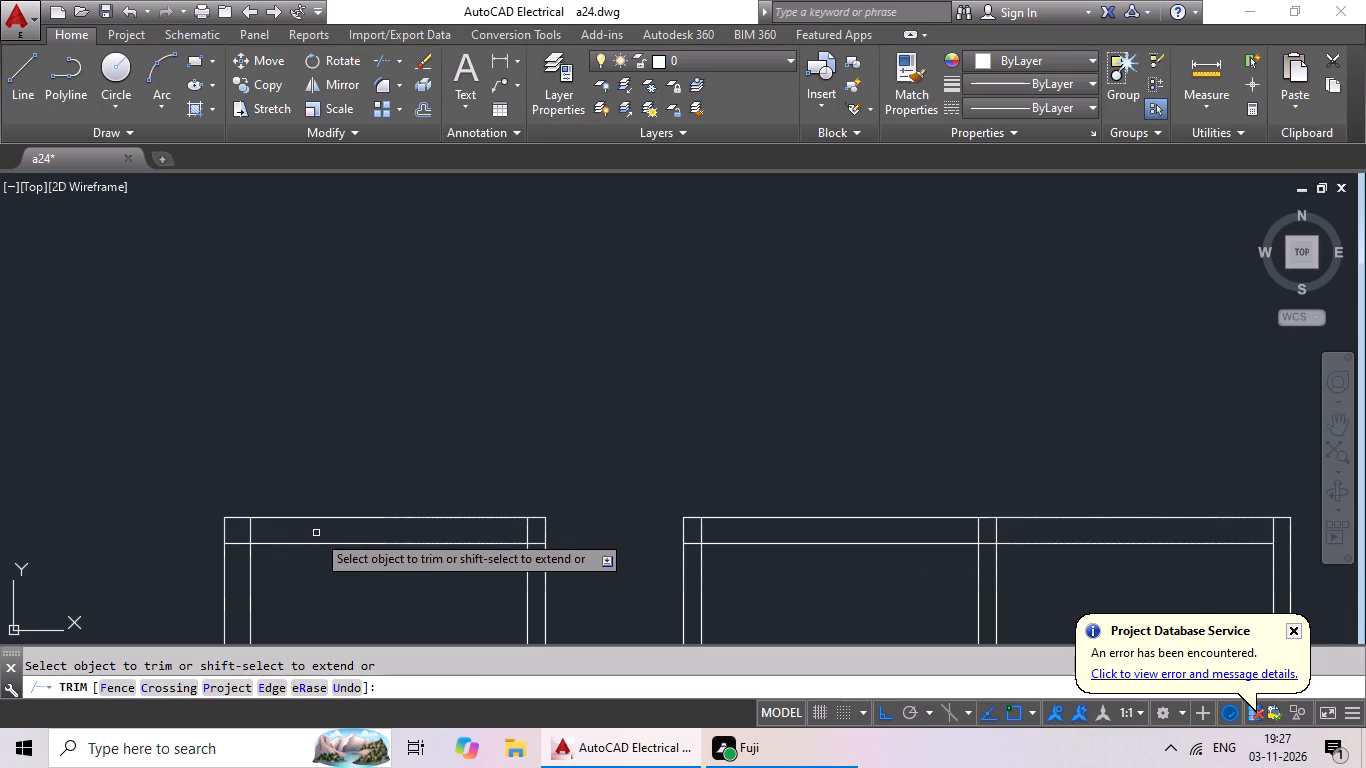
pyautogui.scroll(-2, 463, 526)
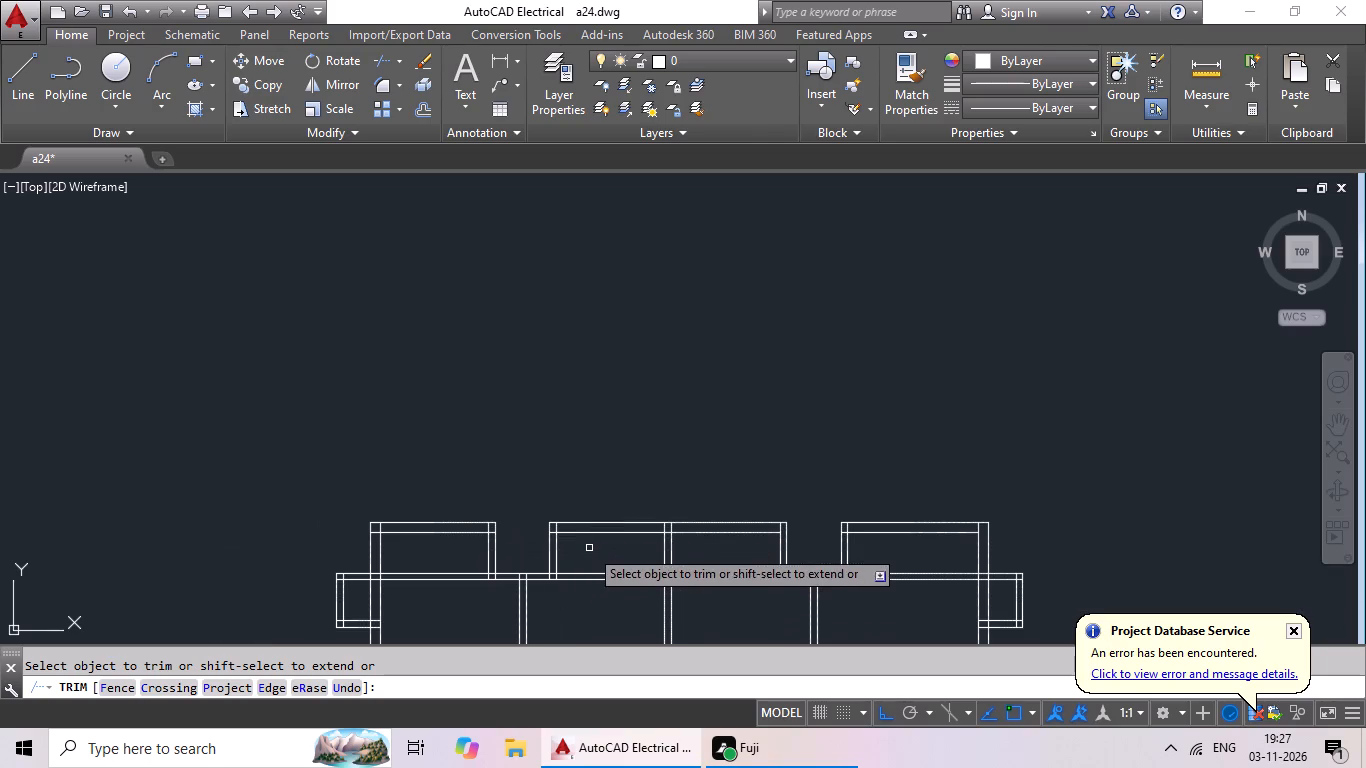
# Trim the inner wall lines' overlaps at the upper right corner of the left half's outer top room.
pyautogui.scroll(4, 379, 529)
pyautogui.moveTo(898, 560); pyautogui.dragTo(771, 572, button='middle')
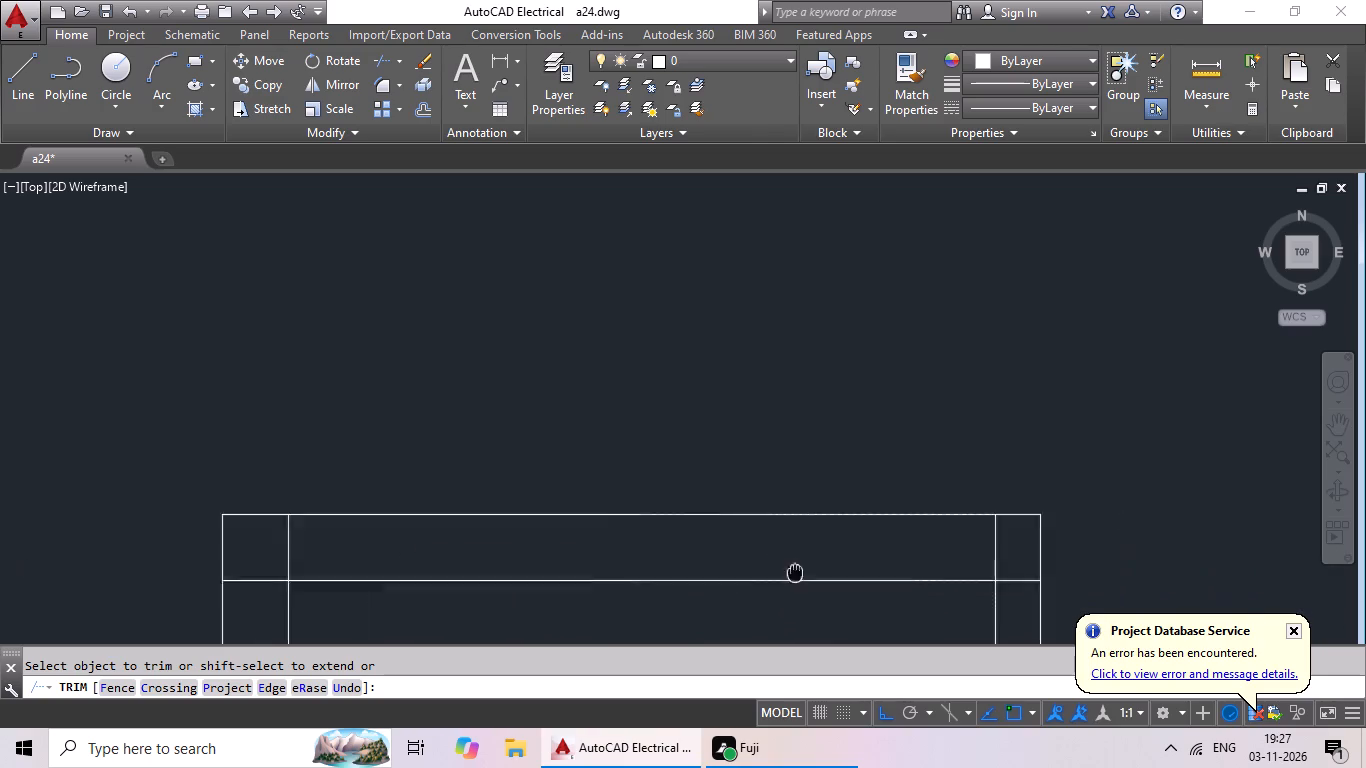
pyautogui.moveTo(771, 572); pyautogui.dragTo(422, 540, button='middle')
pyautogui.scroll(3, 595, 554)
pyautogui.moveTo(667, 533); pyautogui.dragTo(657, 580)
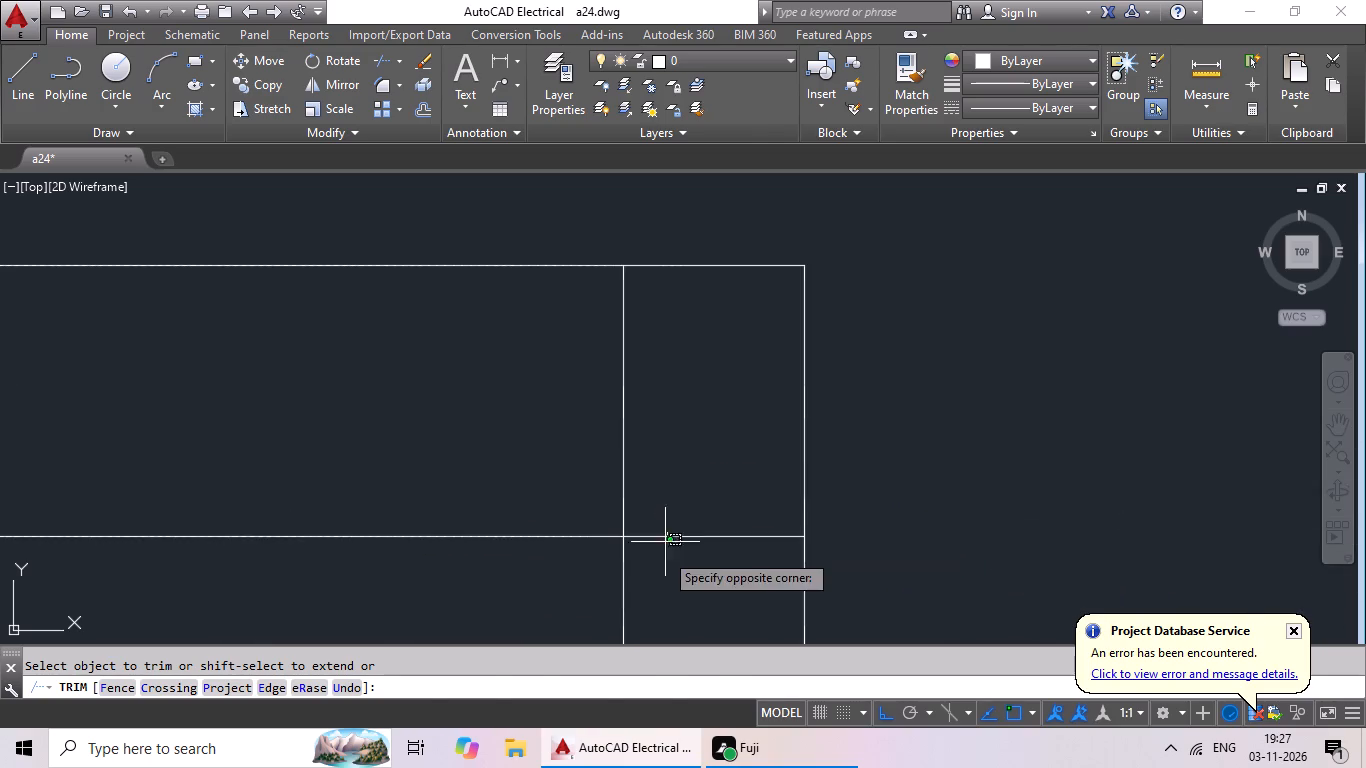
pyautogui.moveTo(657, 580); pyautogui.dragTo(658, 576)
pyautogui.click(661, 565)
pyautogui.moveTo(673, 425); pyautogui.dragTo(558, 467)
pyautogui.click(558, 467)
# Trim the inner wall lines' overlaps at the upper left corner of the left half's outer top room.
pyautogui.scroll(-3, 642, 452)
pyautogui.moveTo(492, 551); pyautogui.dragTo(685, 440, button='middle')
pyautogui.scroll(-2, 696, 429)
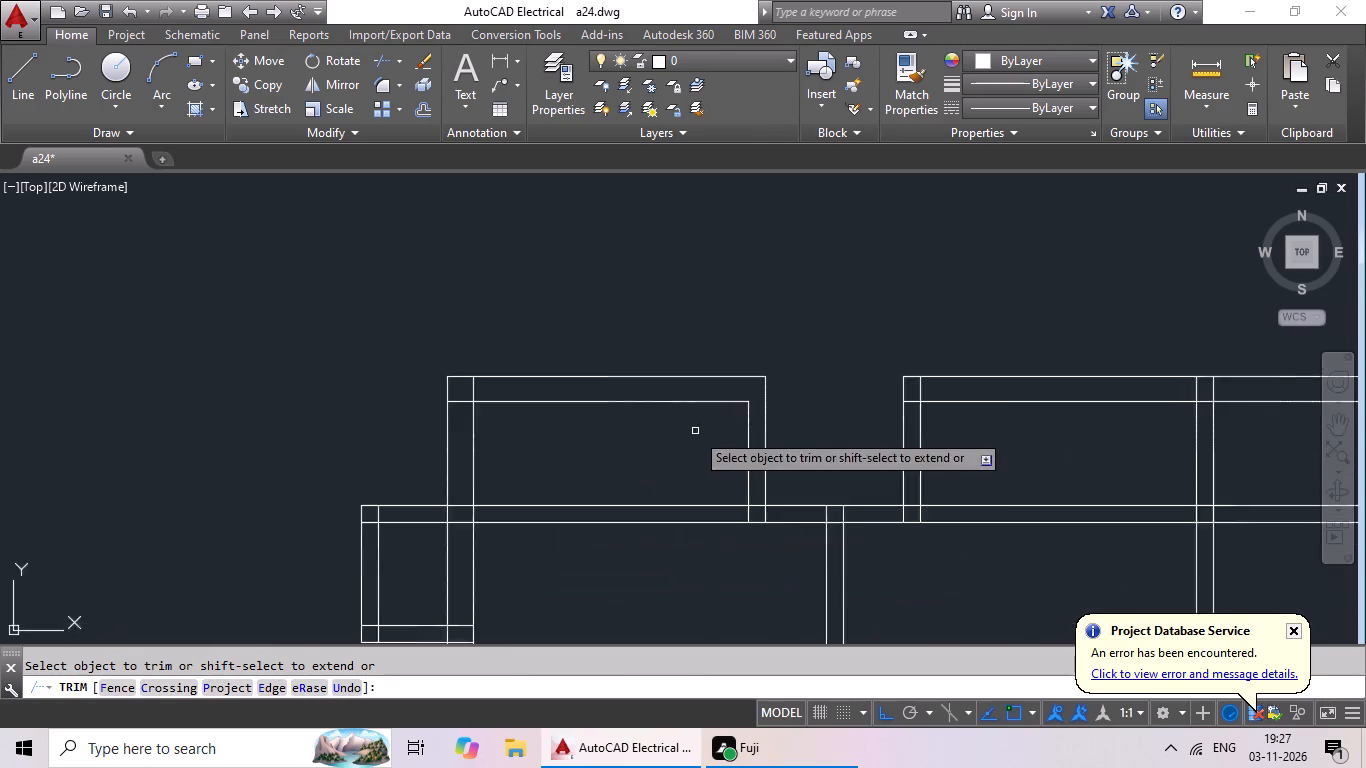
pyautogui.scroll(-1, 695, 433)
pyautogui.scroll(4, 555, 407)
pyautogui.moveTo(571, 386); pyautogui.dragTo(514, 418)
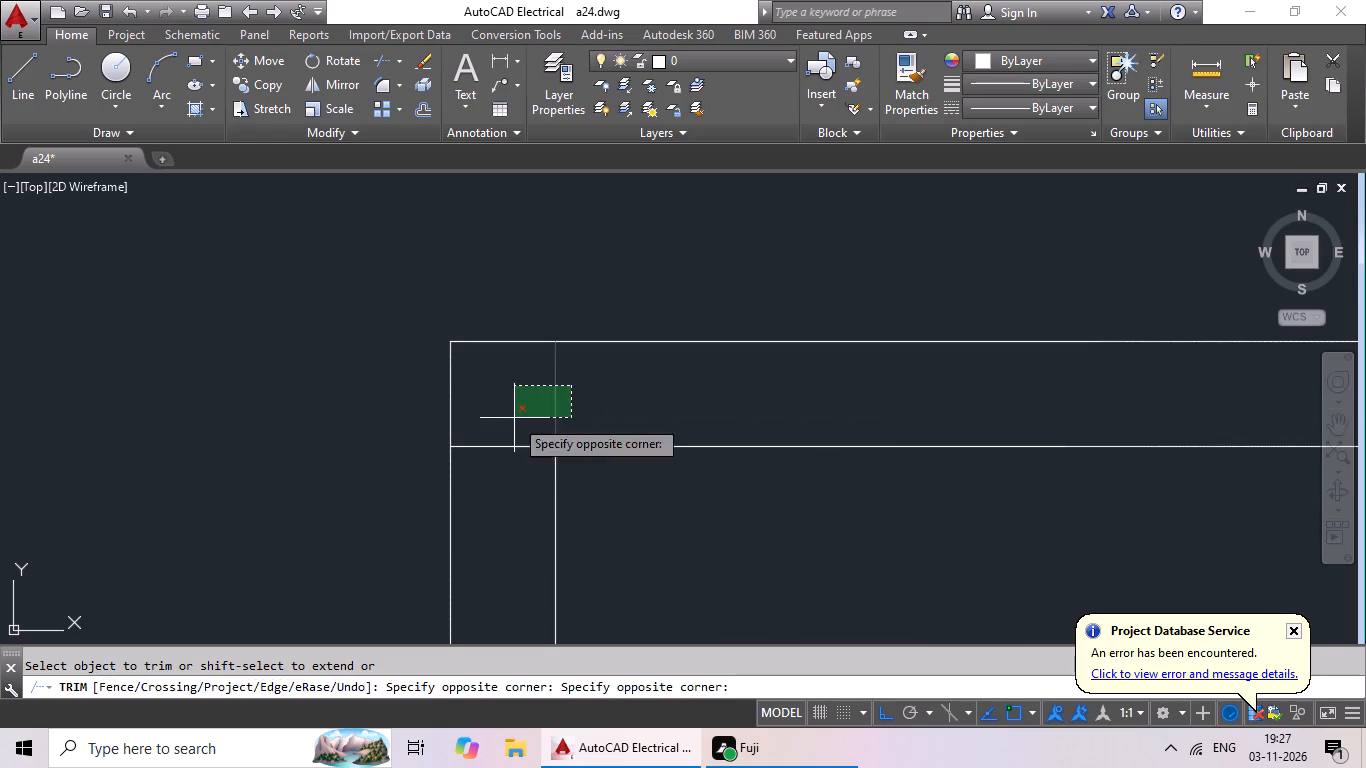
pyautogui.click(514, 418)
pyautogui.moveTo(511, 426); pyautogui.dragTo(491, 513)
pyautogui.click(492, 484)
# Trim the inner wall lines' overlaps at the upper left corner of the central top rooms.
pyautogui.scroll(-3, 598, 484)
pyautogui.moveTo(652, 497); pyautogui.dragTo(355, 440, button='middle')
pyautogui.scroll(-1, 465, 458)
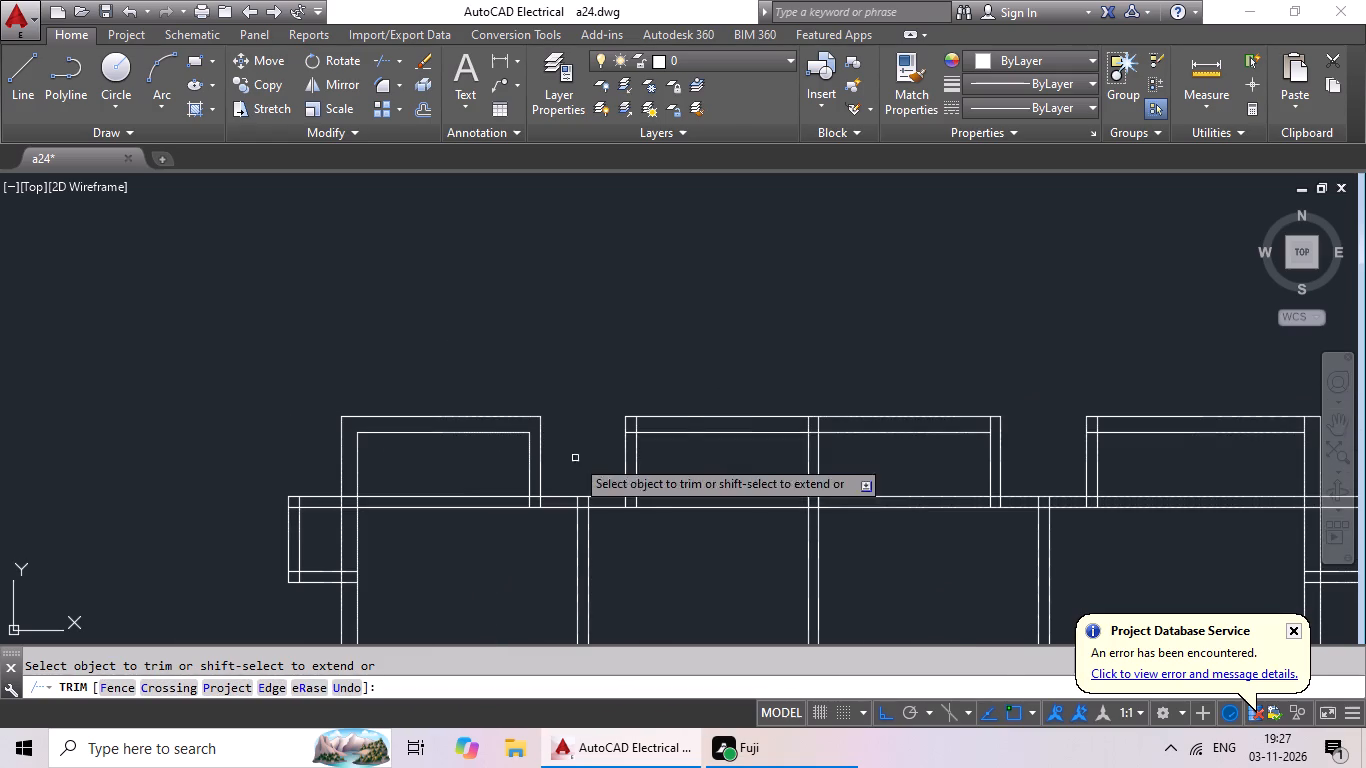
pyautogui.scroll(4, 642, 426)
pyautogui.moveTo(634, 407); pyautogui.dragTo(511, 442)
pyautogui.click(557, 433)
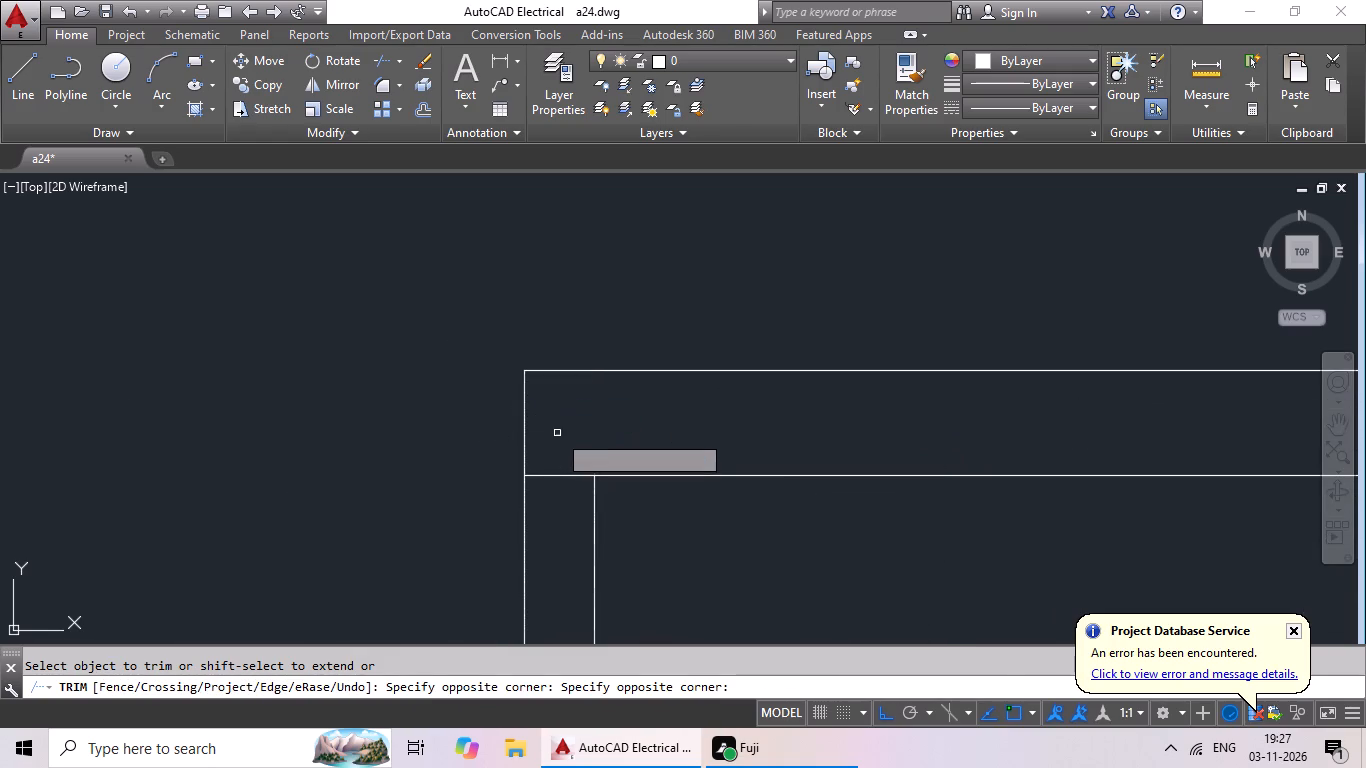
pyautogui.moveTo(556, 441); pyautogui.dragTo(547, 520)
pyautogui.click(549, 513)
# Trim open the junction where the central dividing wall meets the top outer wall.
pyautogui.scroll(-4, 622, 478)
pyautogui.moveTo(717, 512); pyautogui.dragTo(328, 477, button='middle')
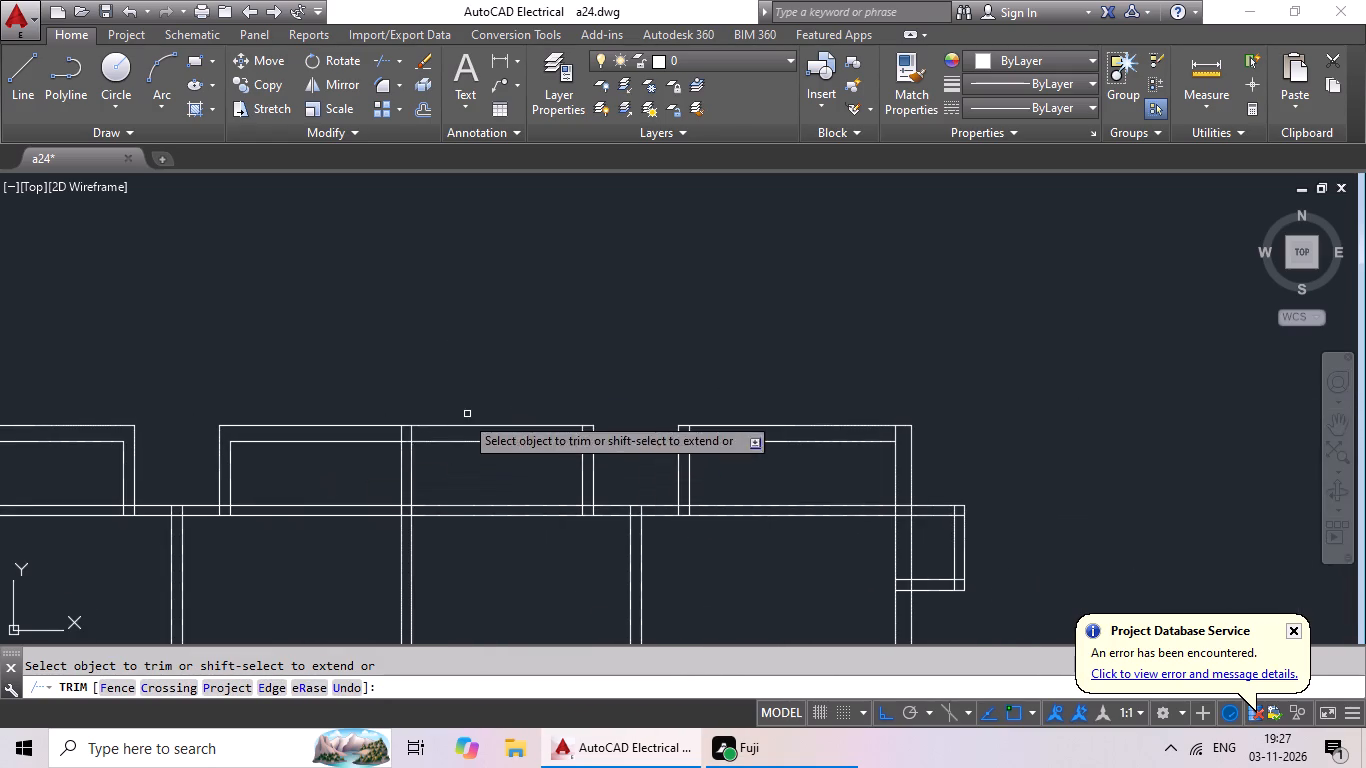
pyautogui.scroll(5, 410, 439)
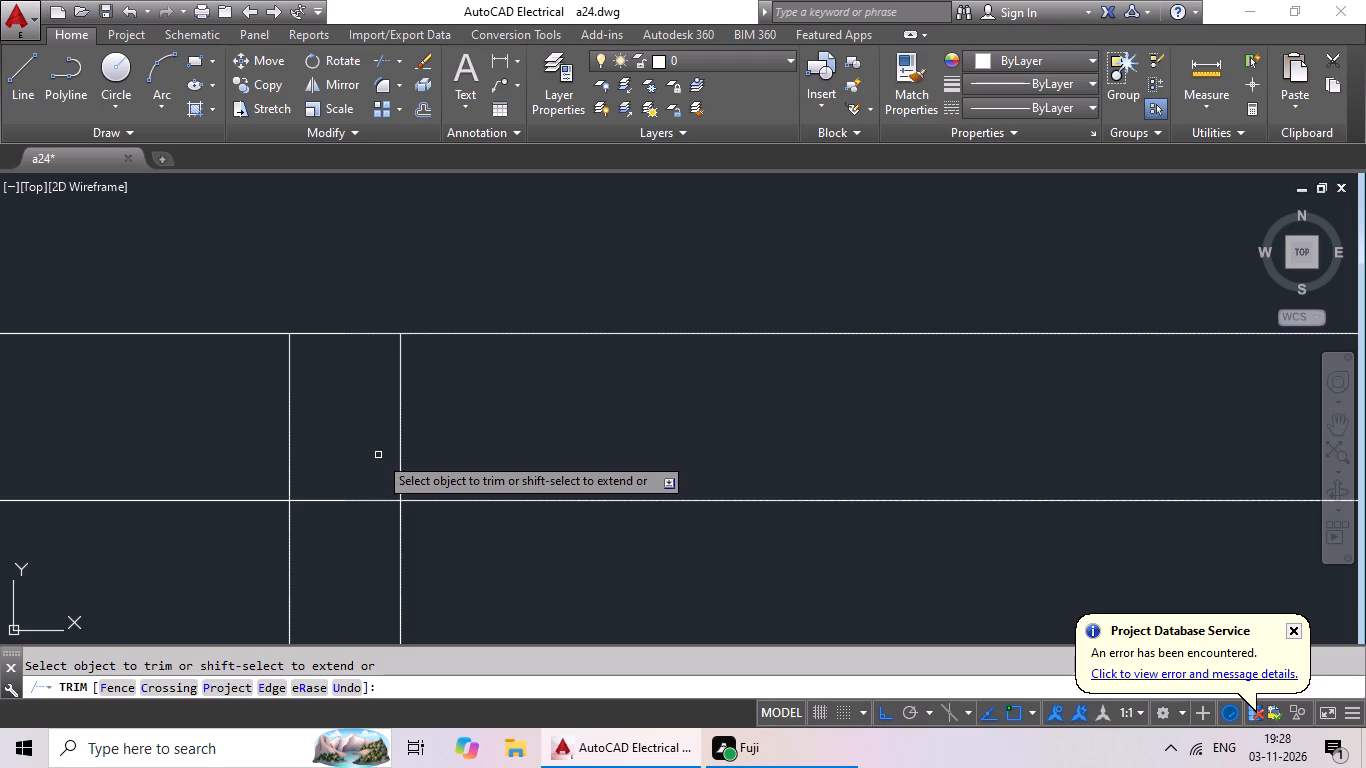
pyautogui.scroll(-3, 426, 349)
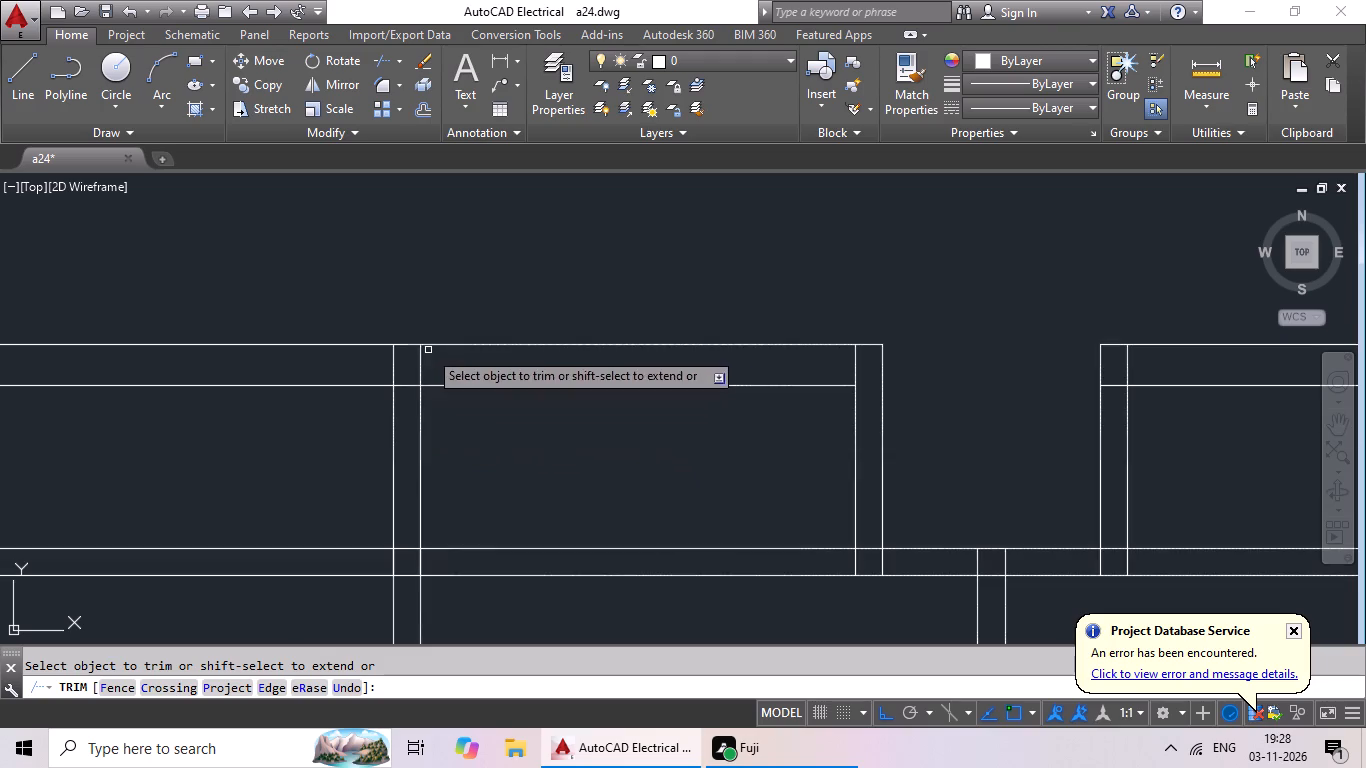
pyautogui.scroll(2, 438, 372)
pyautogui.moveTo(448, 329); pyautogui.dragTo(282, 370)
pyautogui.click(282, 370)
pyautogui.moveTo(328, 358); pyautogui.dragTo(331, 424)
pyautogui.click(341, 424)
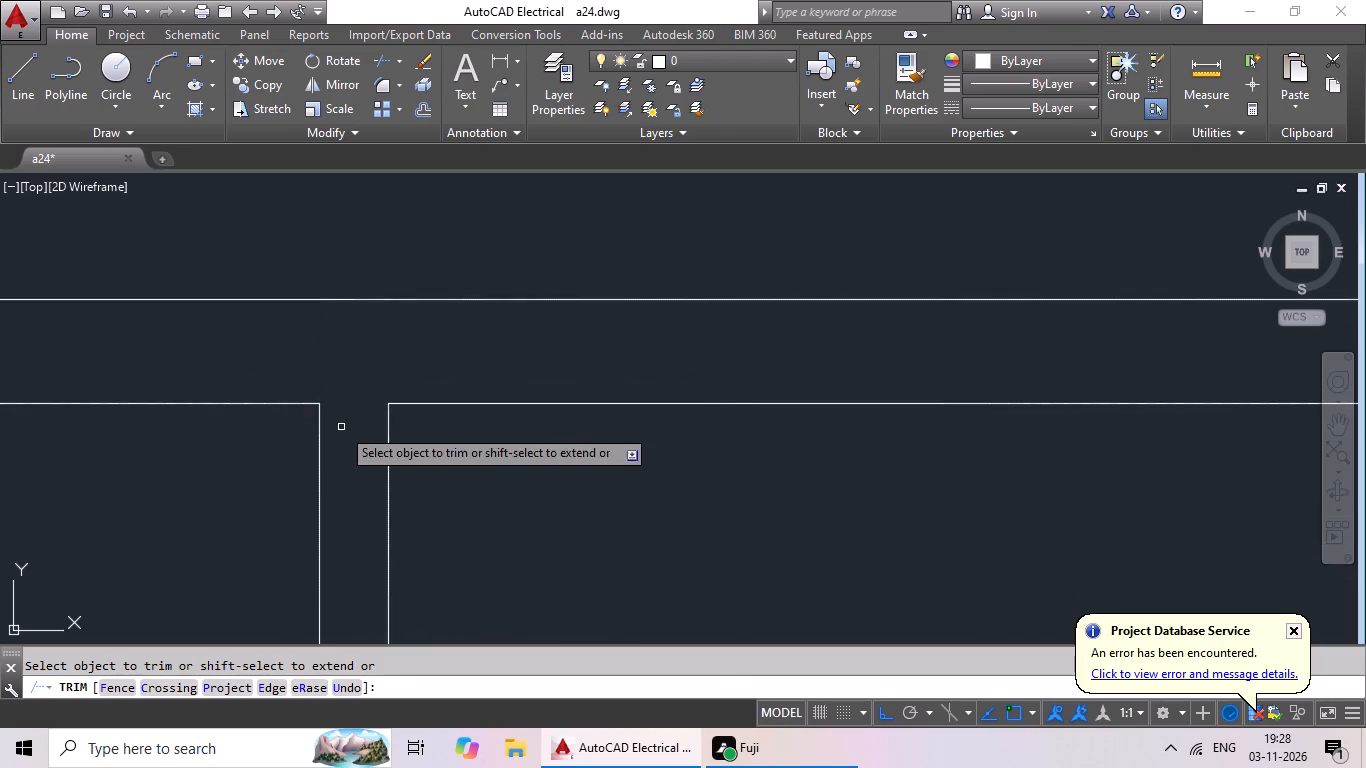
# Trim the inner wall lines' overlaps at the upper left corner of the right half's outer top room.
pyautogui.scroll(-6, 347, 424)
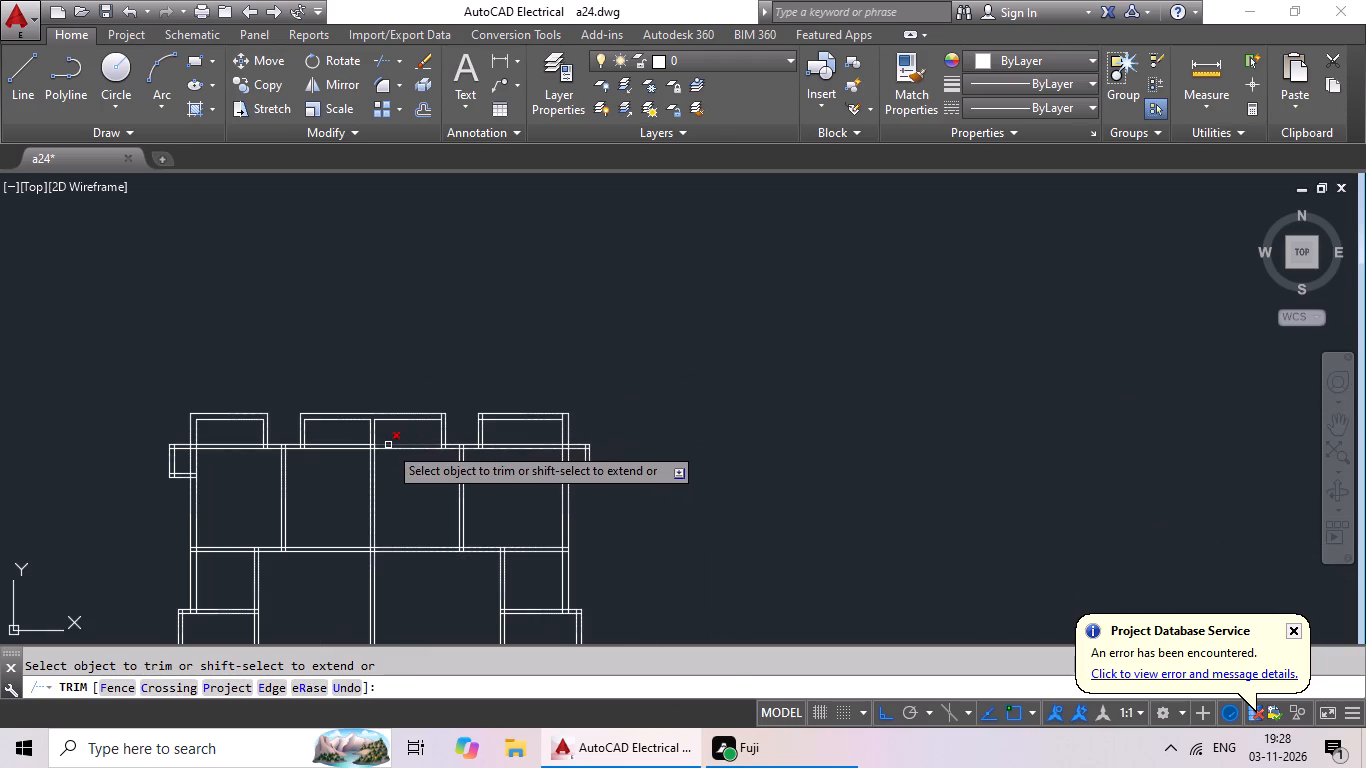
pyautogui.moveTo(399, 487); pyautogui.dragTo(463, 468, button='middle')
pyautogui.scroll(3, 573, 391)
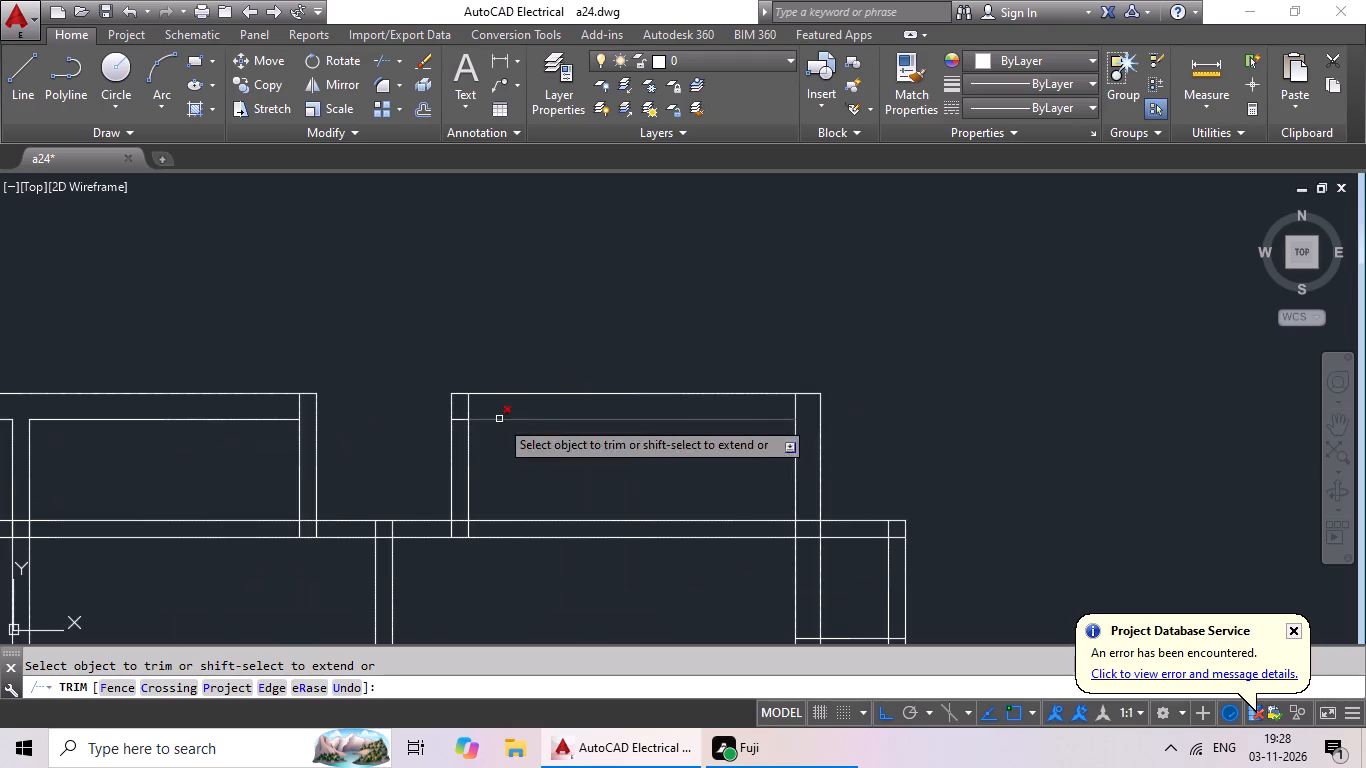
pyautogui.scroll(3, 465, 408)
pyautogui.moveTo(505, 396); pyautogui.dragTo(456, 411)
pyautogui.moveTo(451, 395); pyautogui.dragTo(448, 519)
pyautogui.moveTo(442, 464); pyautogui.dragTo(443, 427)
pyautogui.moveTo(443, 427); pyautogui.dragTo(442, 436)
# Trim the inner side wall line's overlap at the upper right corner of the central top rooms.
pyautogui.scroll(-4, 472, 450)
pyautogui.scroll(4, 362, 449)
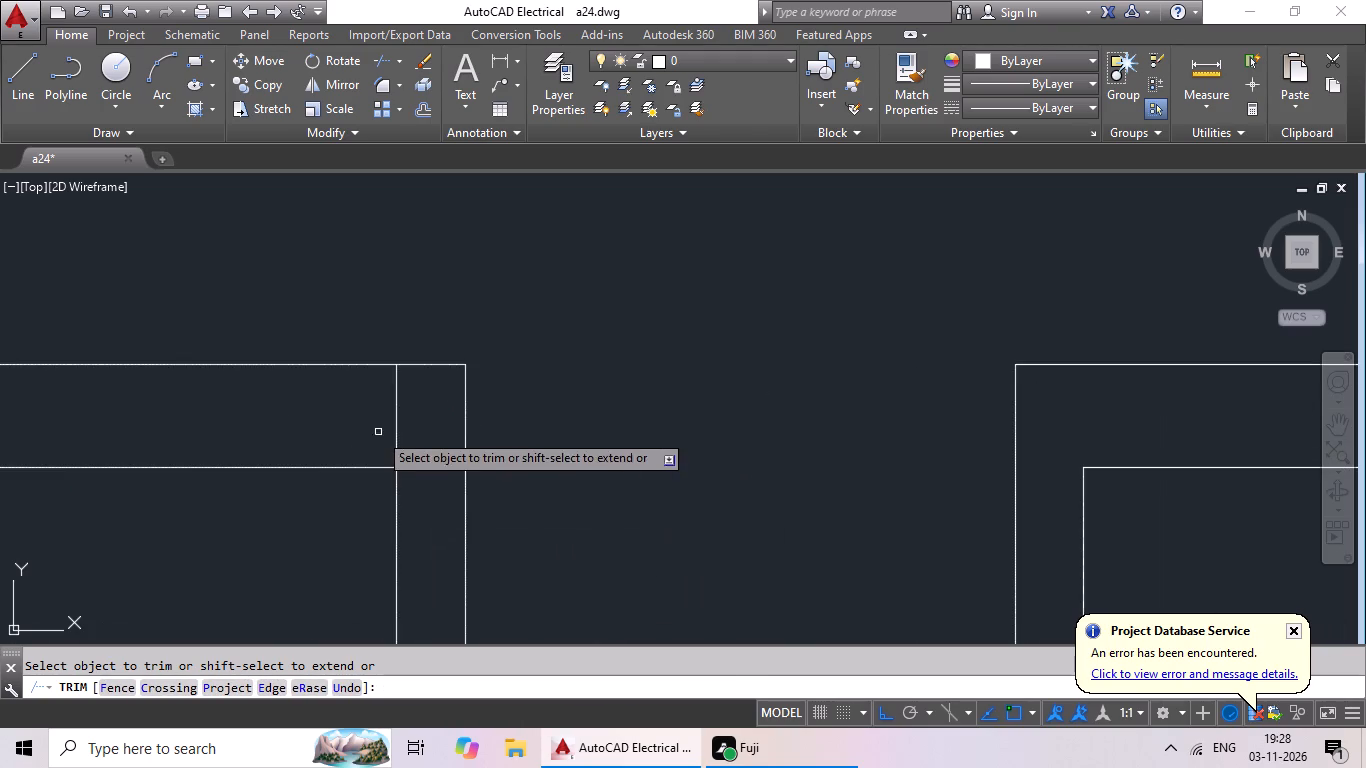
pyautogui.moveTo(416, 405); pyautogui.dragTo(358, 415)
pyautogui.click(358, 415)
# Trim the inner side wall line's overlap at the upper right corner of the right half's outer top room.
pyautogui.scroll(-4, 367, 415)
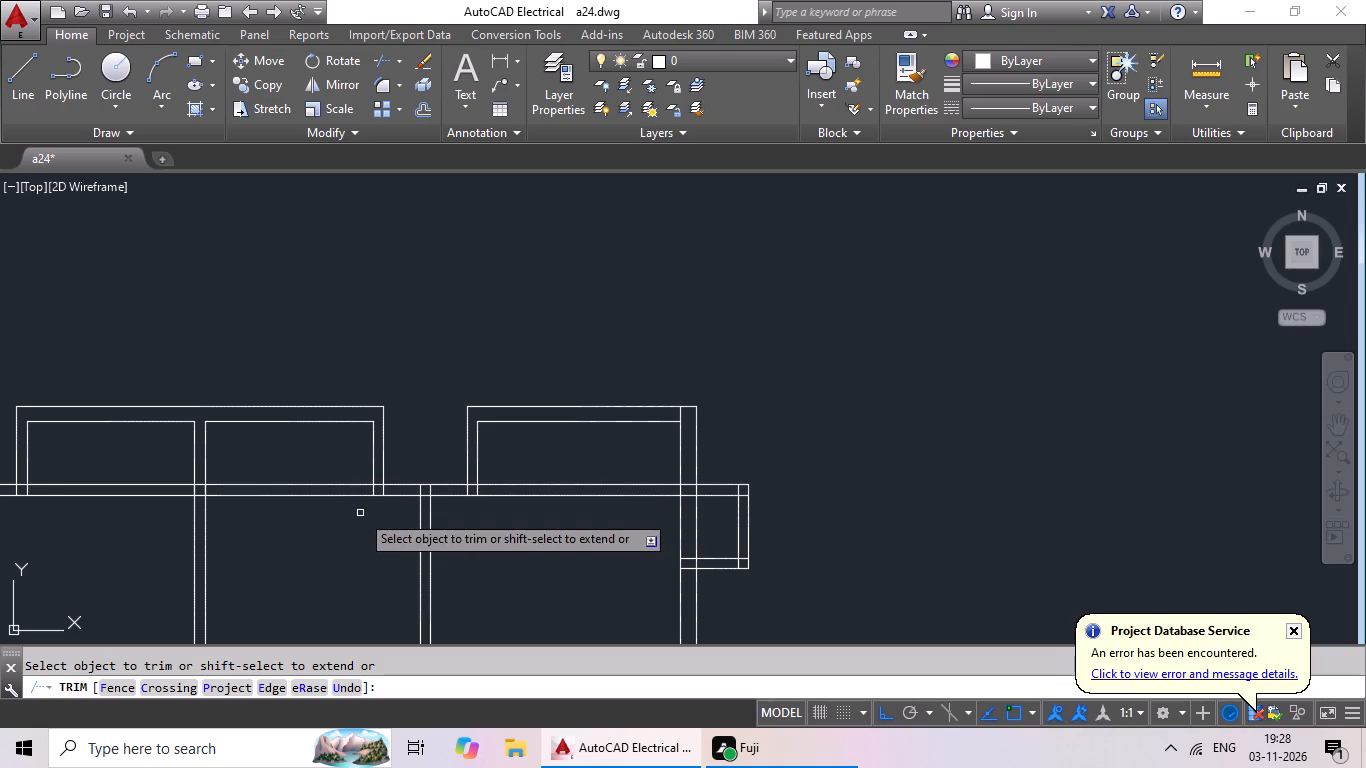
pyautogui.scroll(3, 688, 415)
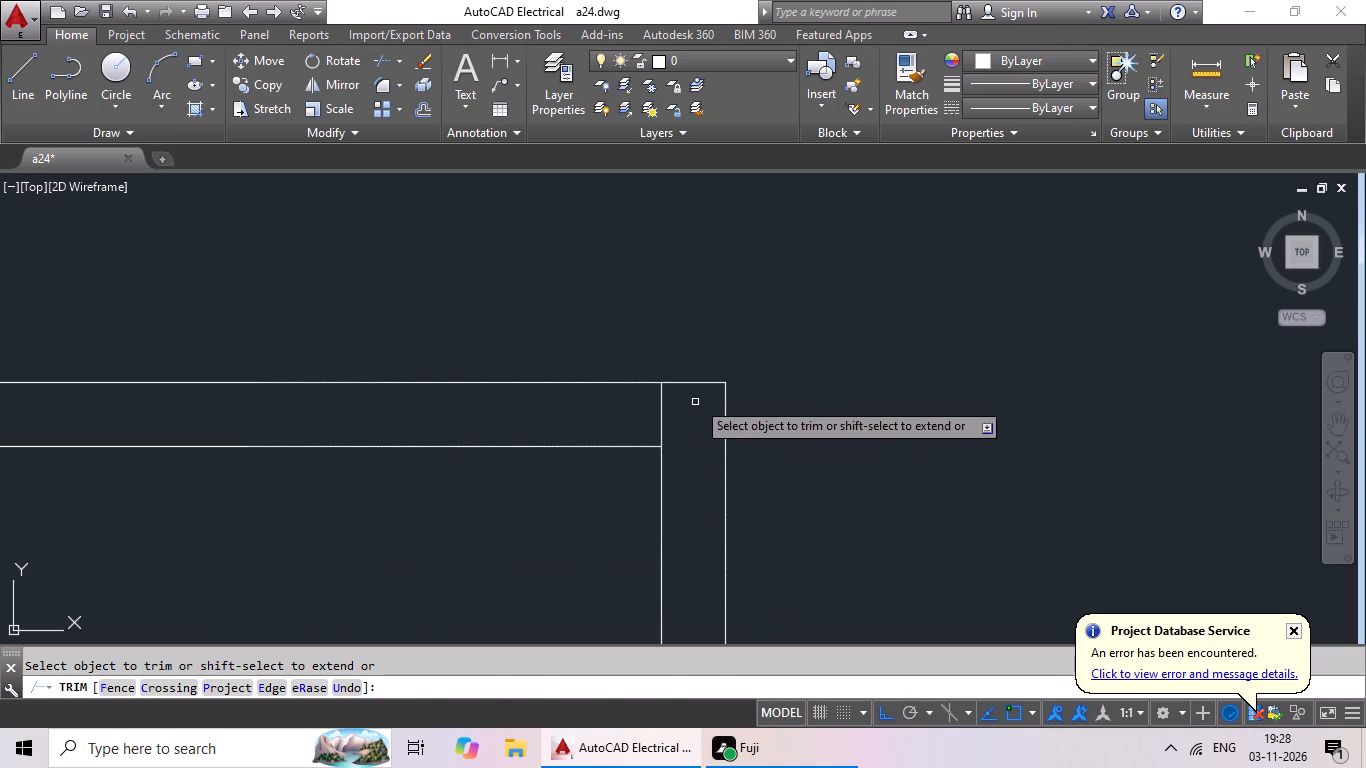
pyautogui.moveTo(682, 397); pyautogui.dragTo(579, 428)
pyautogui.click(583, 422)
pyautogui.scroll(-3, 670, 405)
pyautogui.moveTo(587, 460); pyautogui.dragTo(717, 378, button='middle')
pyautogui.scroll(-2, 656, 405)
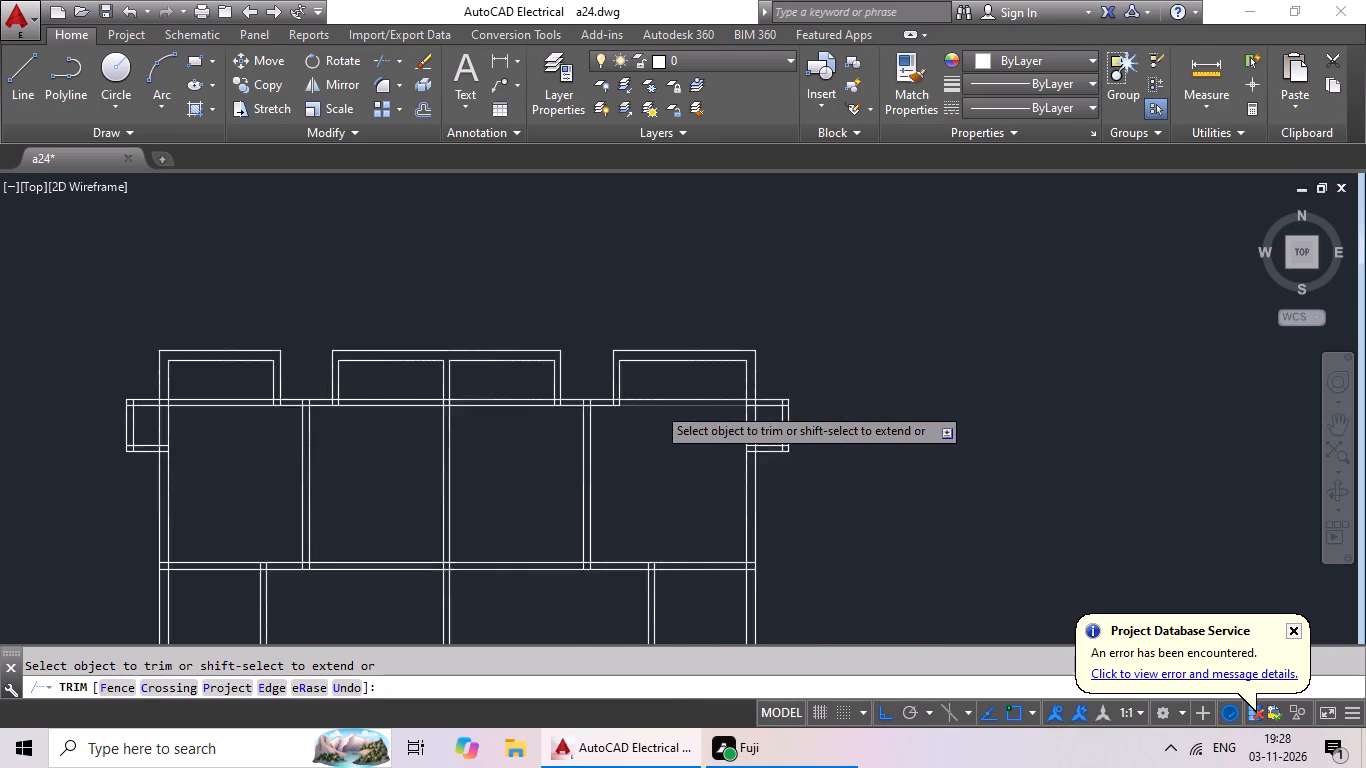
pyautogui.moveTo(514, 419); pyautogui.dragTo(636, 391, button='middle')
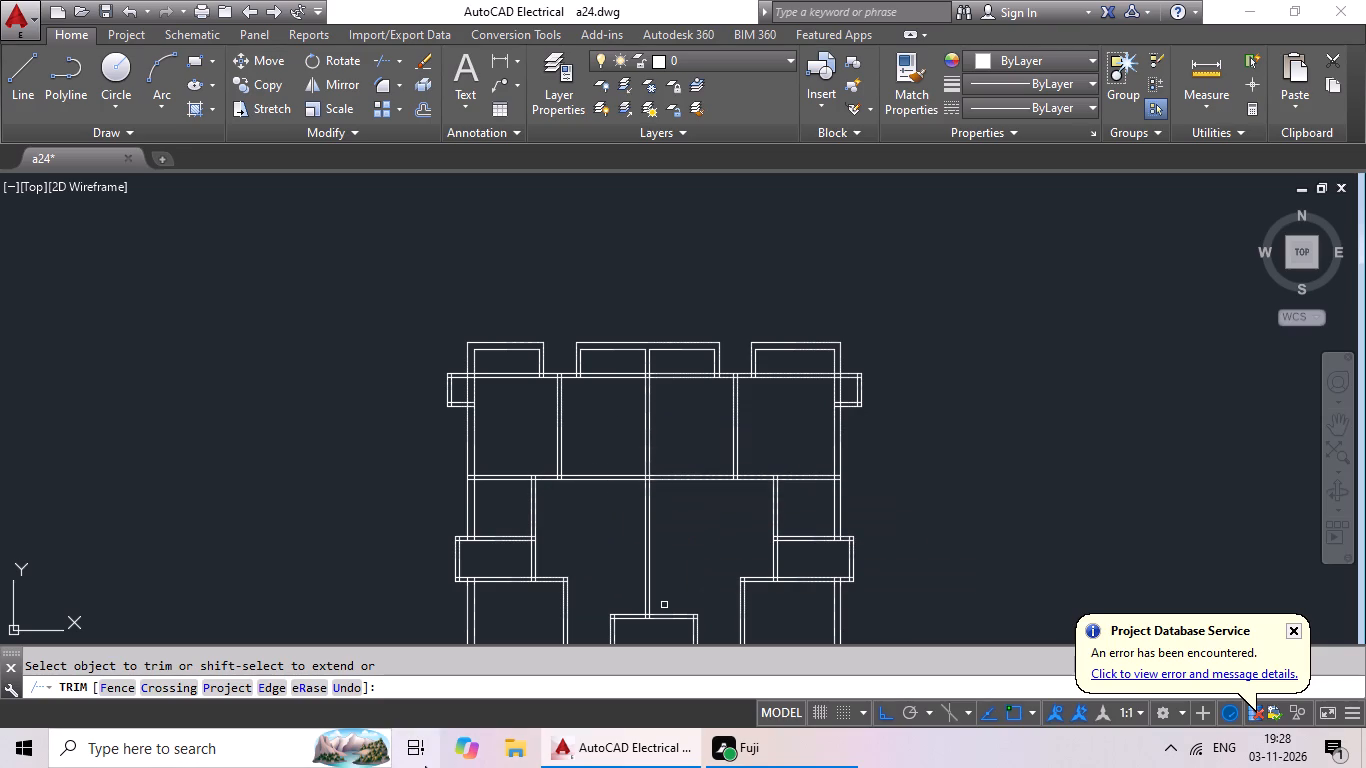
pyautogui.scroll(-2, 425, 767)
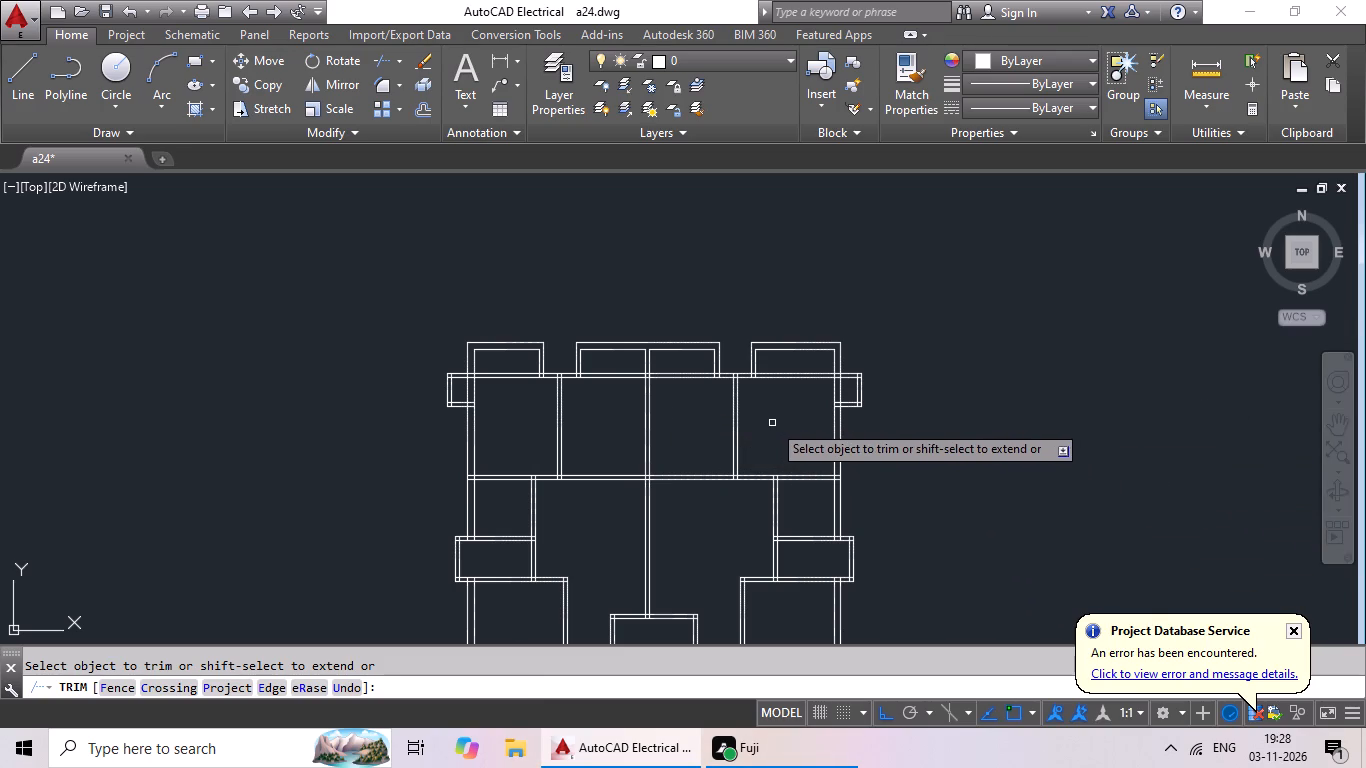
pyautogui.press('Escape')
pyautogui.press('Escape')
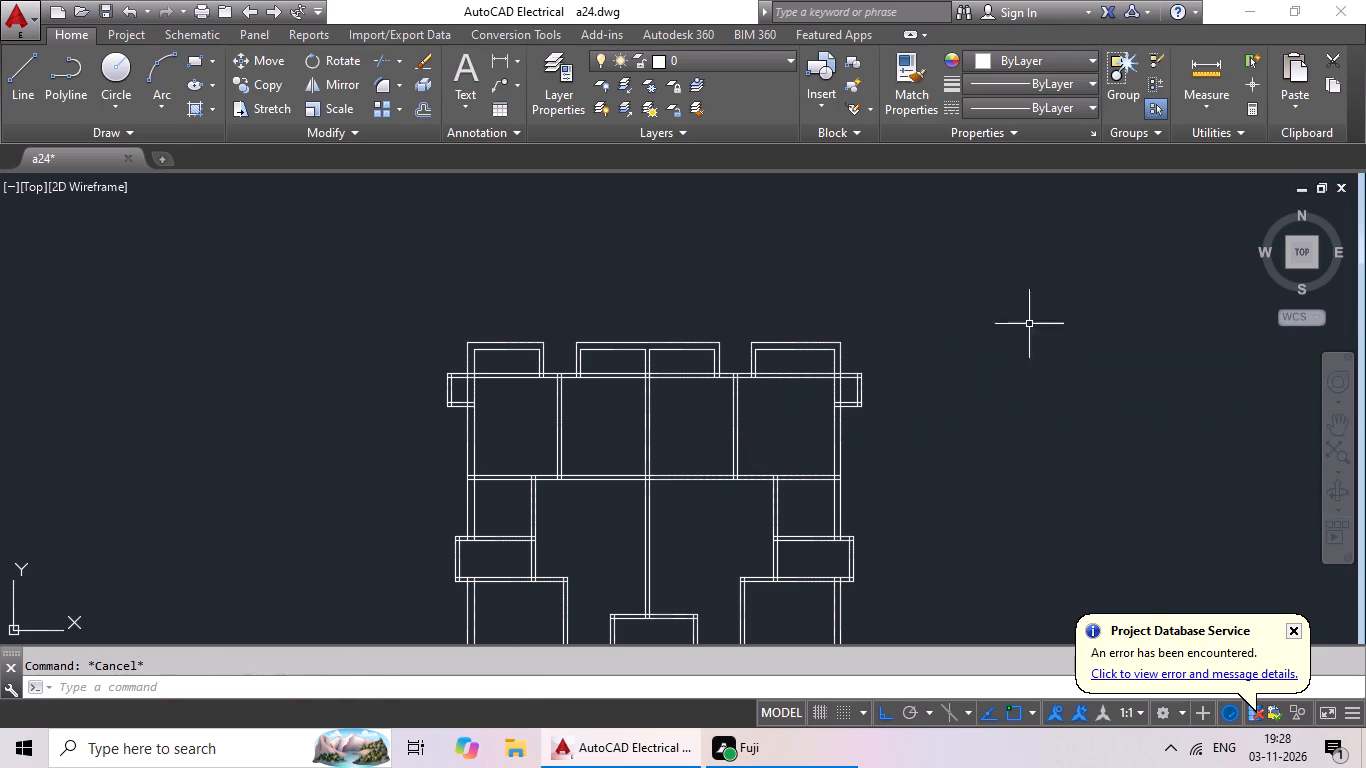
# Draw a horizontal line across the top rooms, from the left outer room's right side wall to the right outer room's left side wall.
pyautogui.click(8, 75)
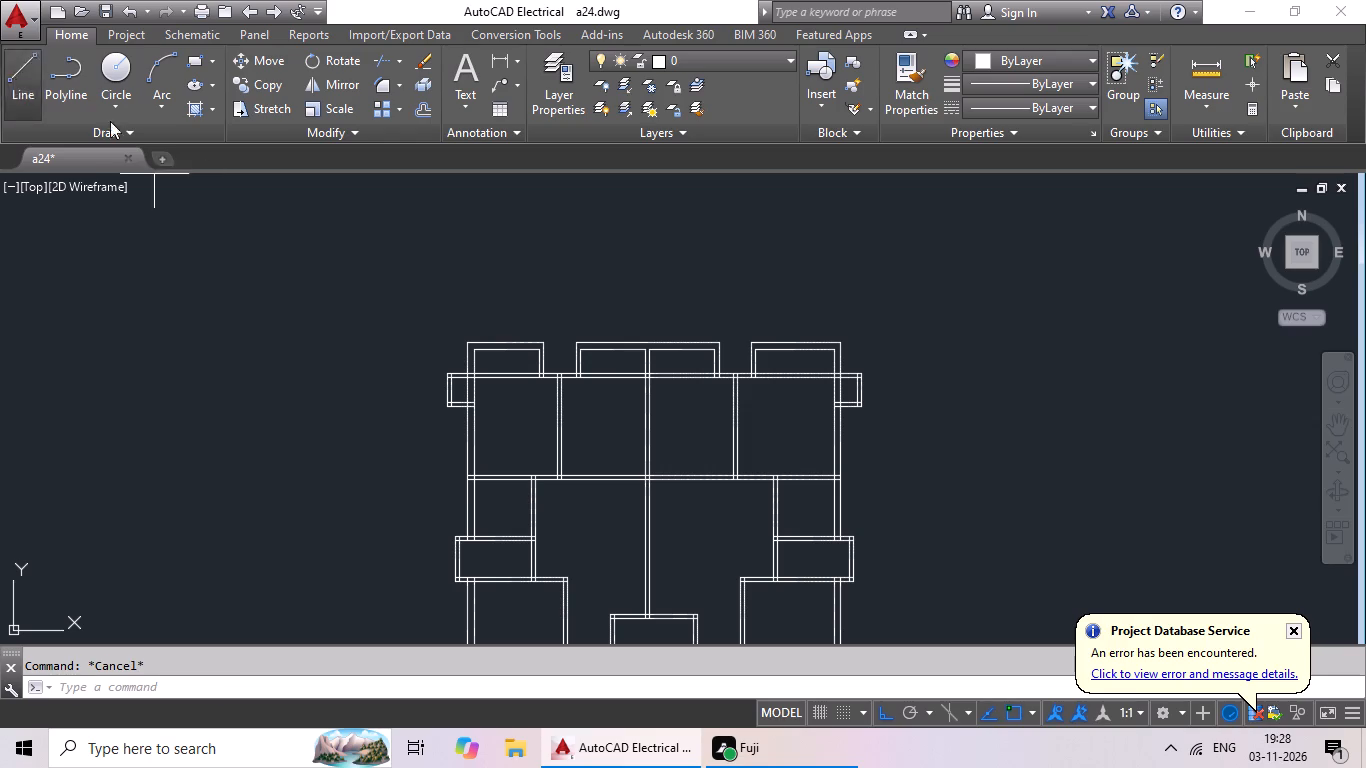
pyautogui.scroll(4, 560, 384)
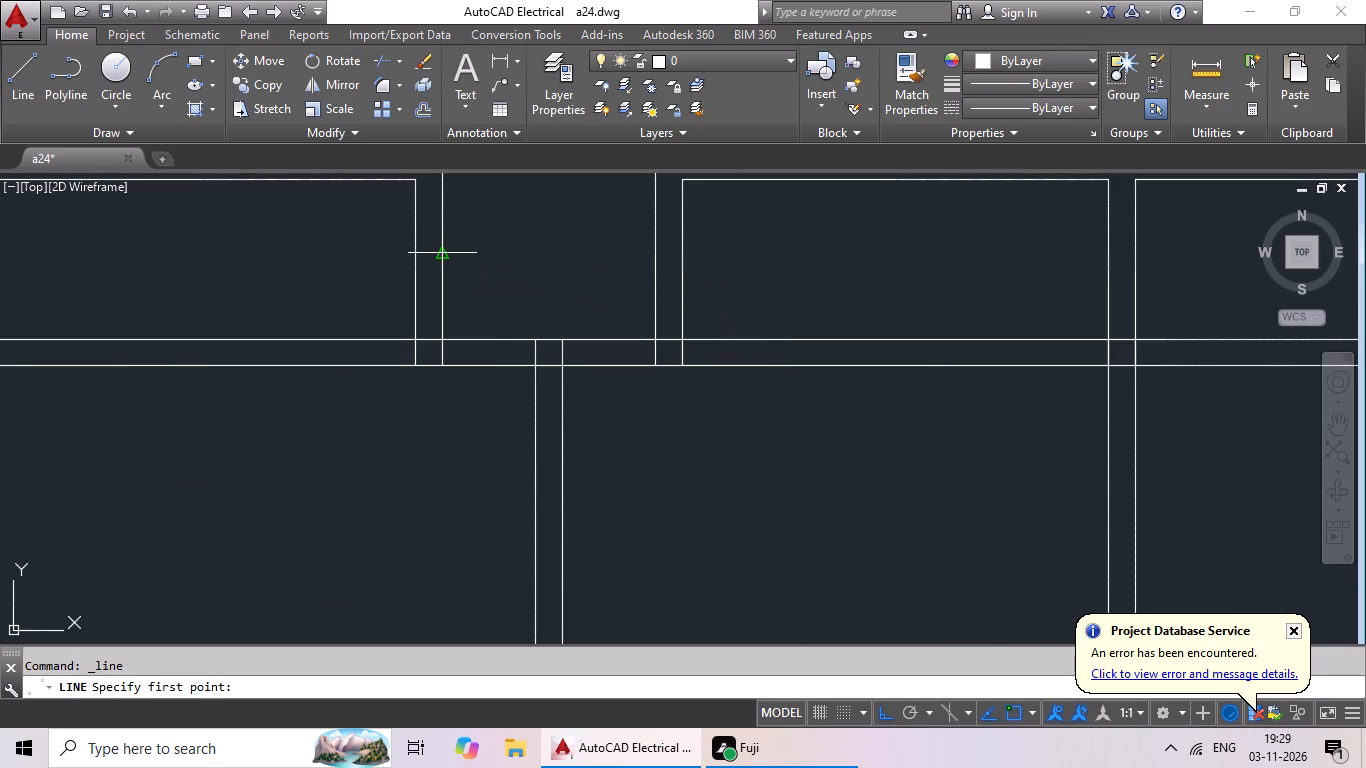
pyautogui.scroll(-2, 444, 249)
pyautogui.click(443, 246)
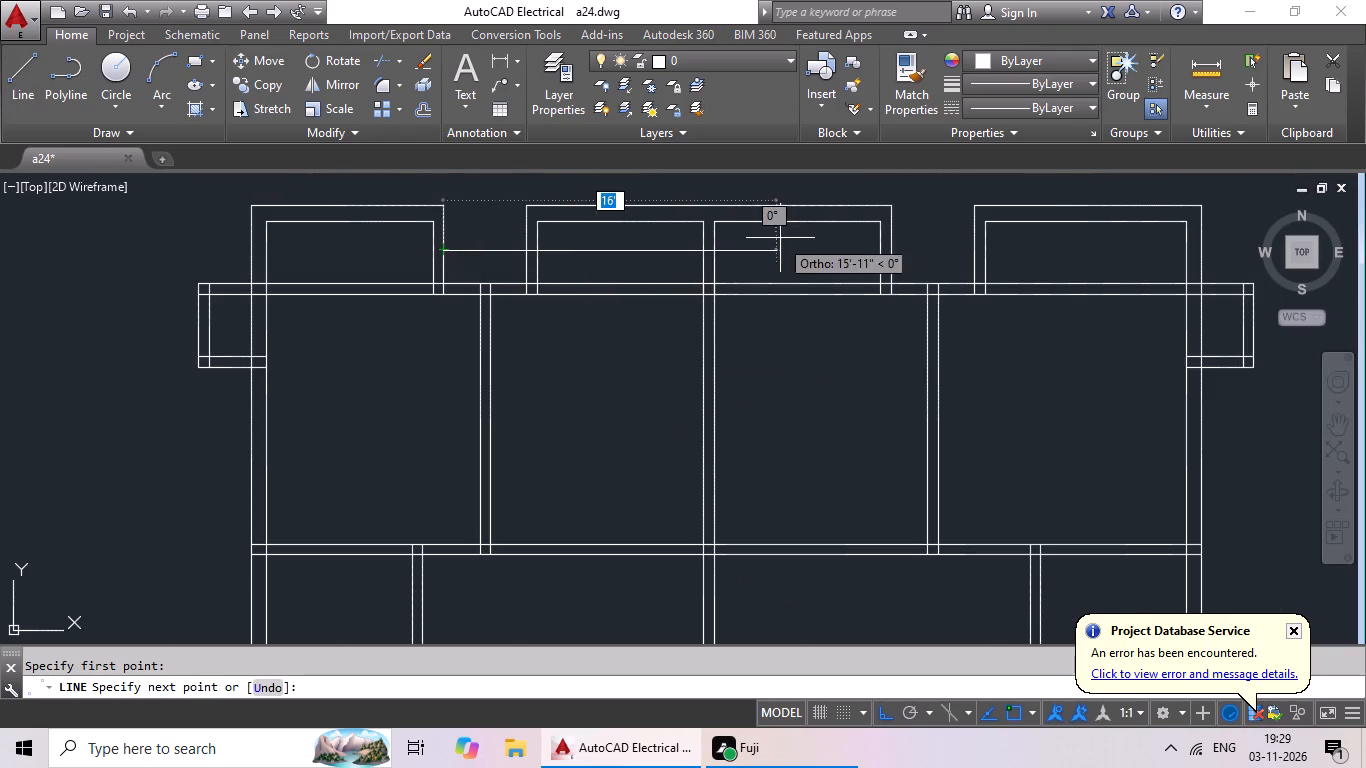
pyautogui.click(977, 251)
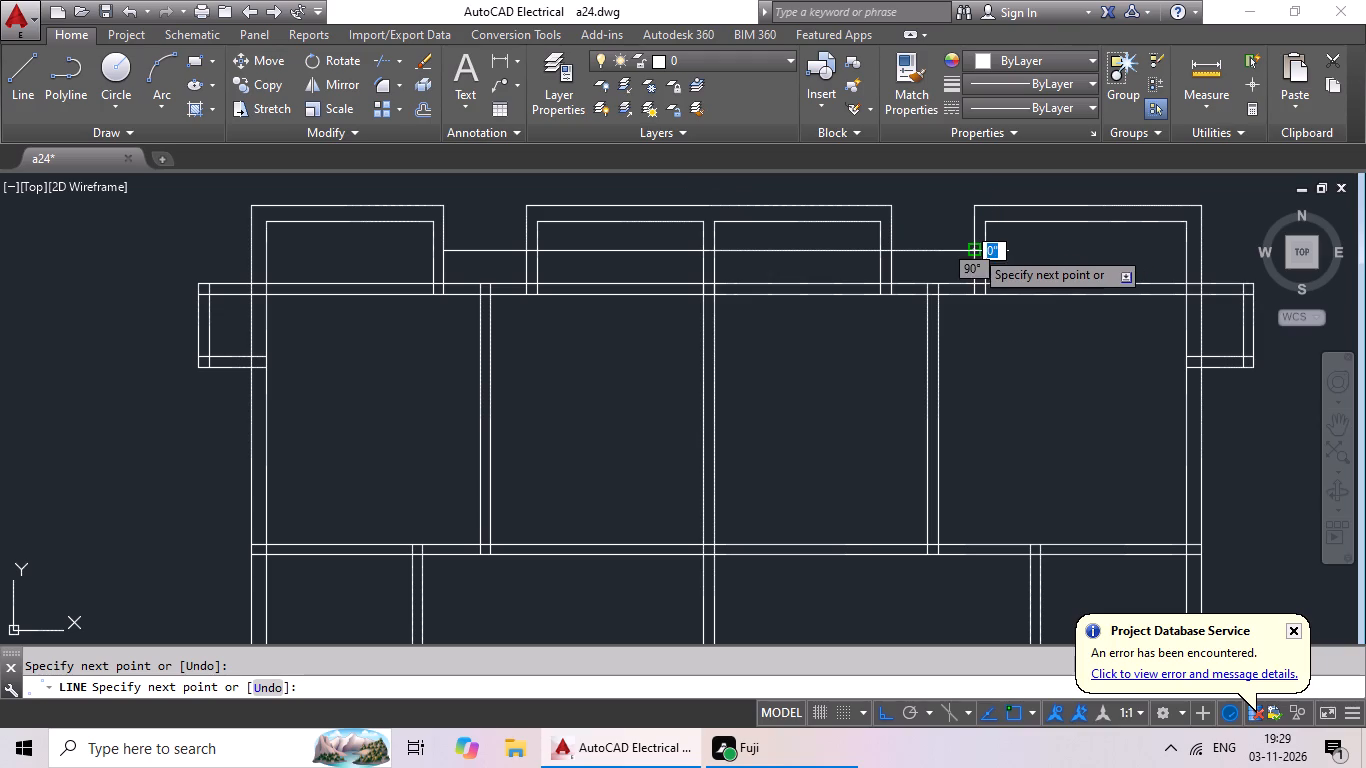
pyautogui.press('Escape')
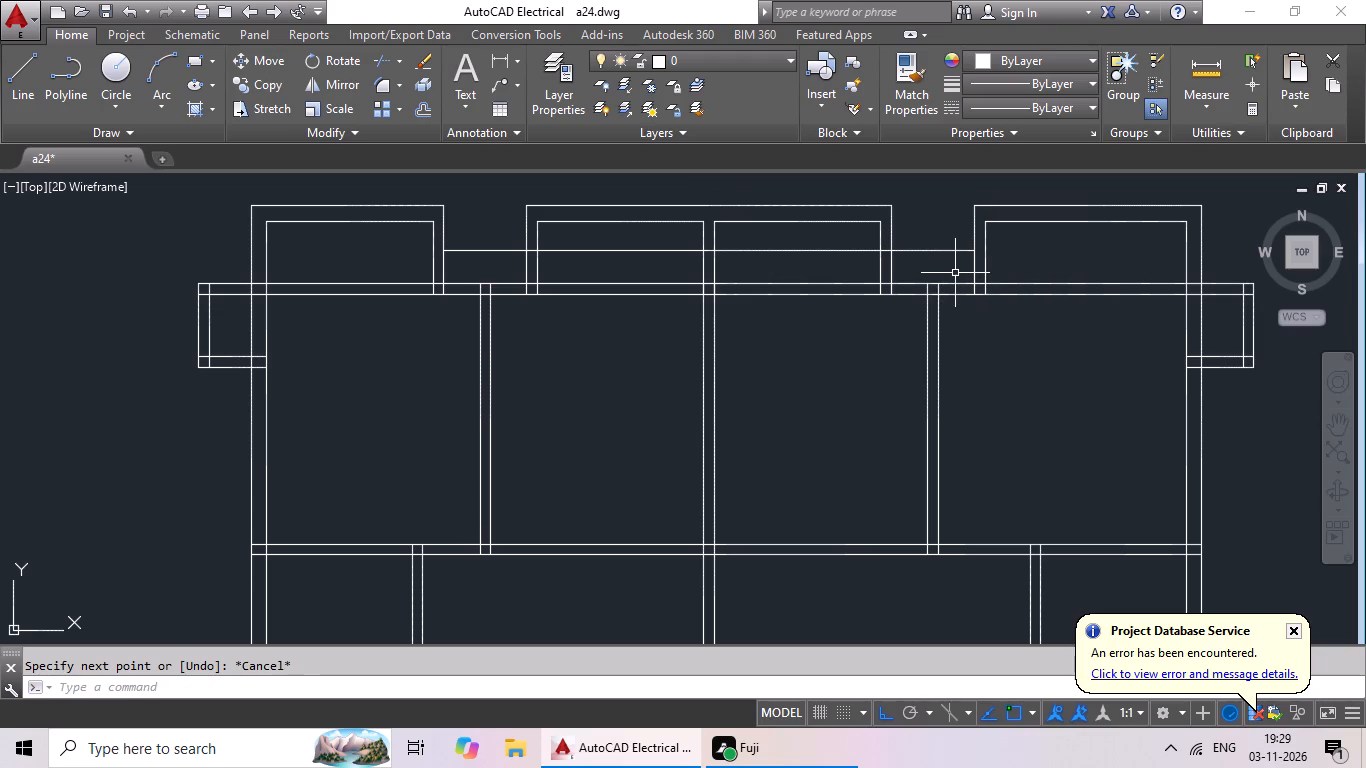
# Trim the new horizontal line where it passes through the right and left side walls of the central top rooms.
pyautogui.press('t')
pyautogui.press('r')
pyautogui.press('space')
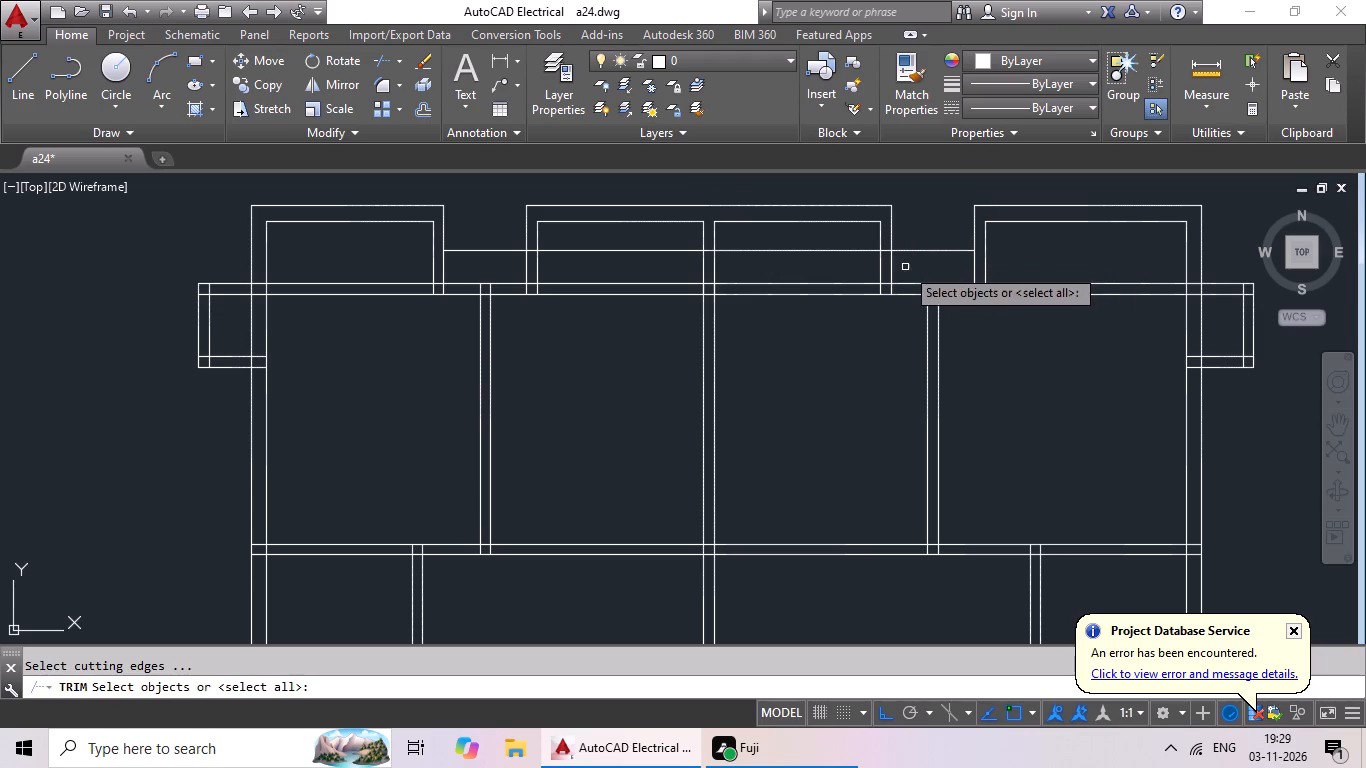
pyautogui.scroll(2, 891, 258)
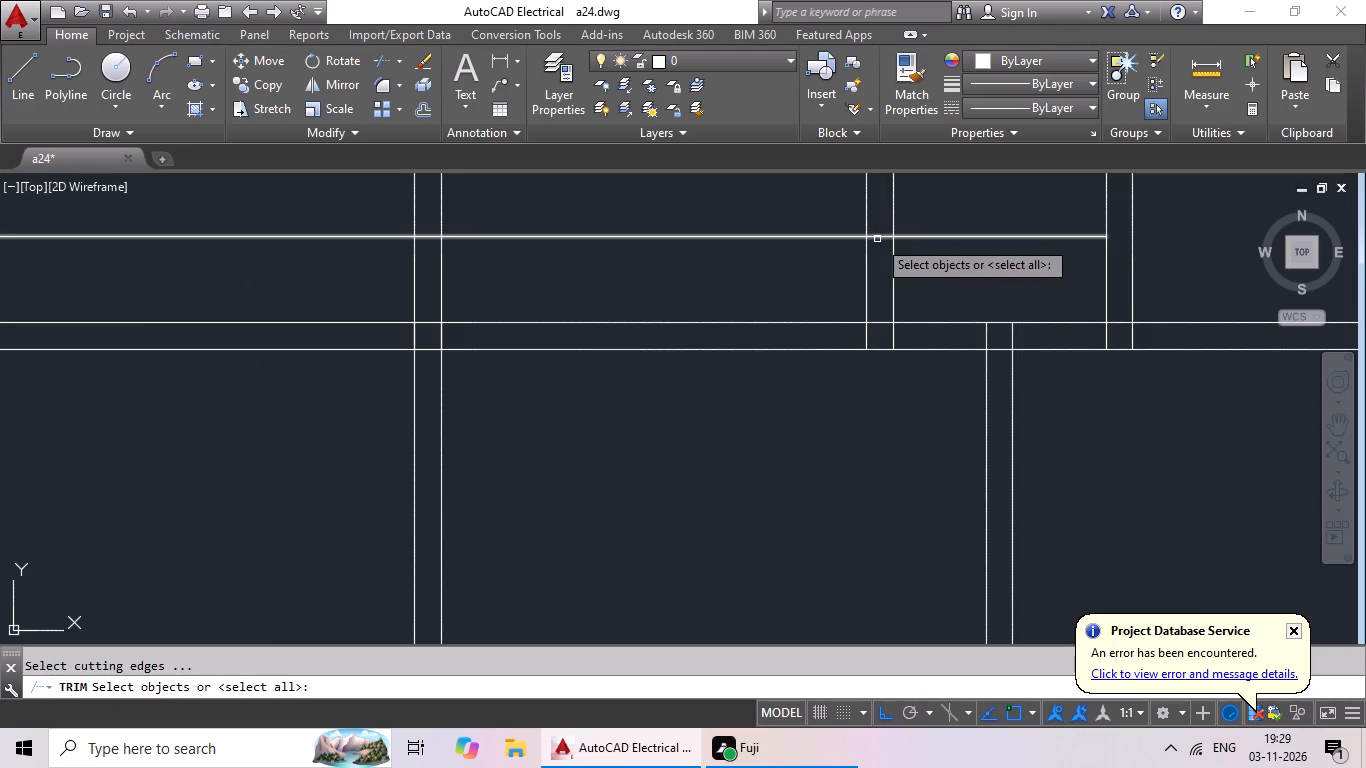
pyautogui.press('space')
pyautogui.click(876, 238)
pyautogui.scroll(-1, 689, 279)
pyautogui.moveTo(689, 278); pyautogui.dragTo(1022, 257, button='middle')
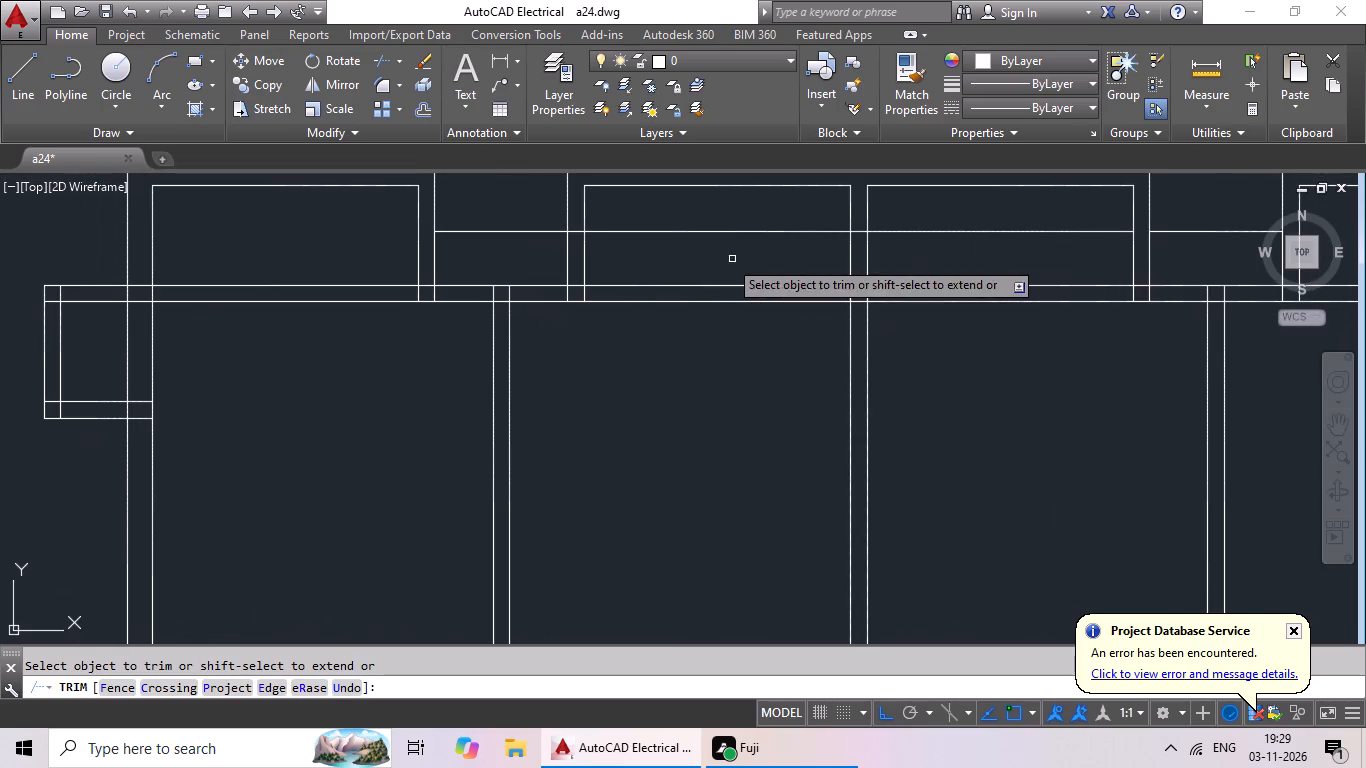
pyautogui.click(576, 232)
pyautogui.press('space')
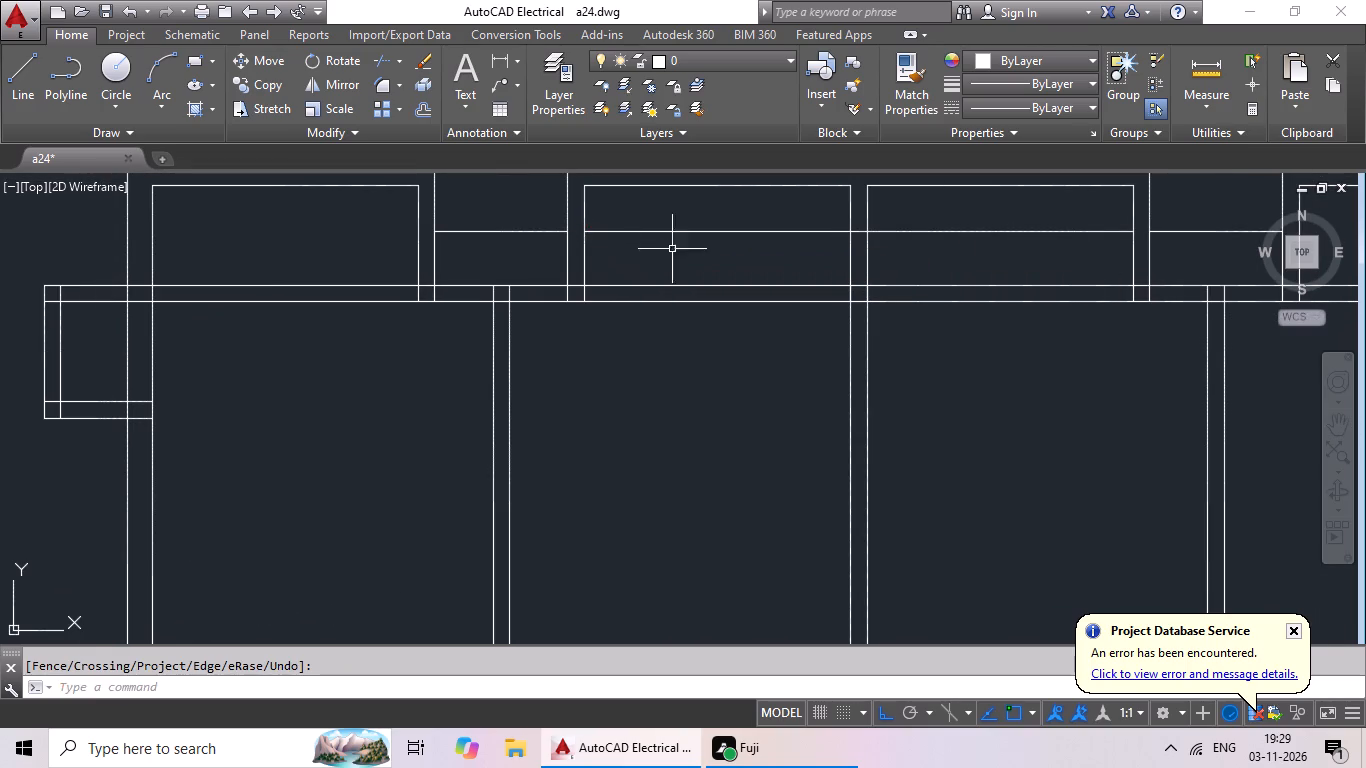
# Erase the remaining piece of the horizontal line inside the central top rooms, keeping the pieces across the two gaps.
pyautogui.moveTo(731, 216); pyautogui.dragTo(709, 252)
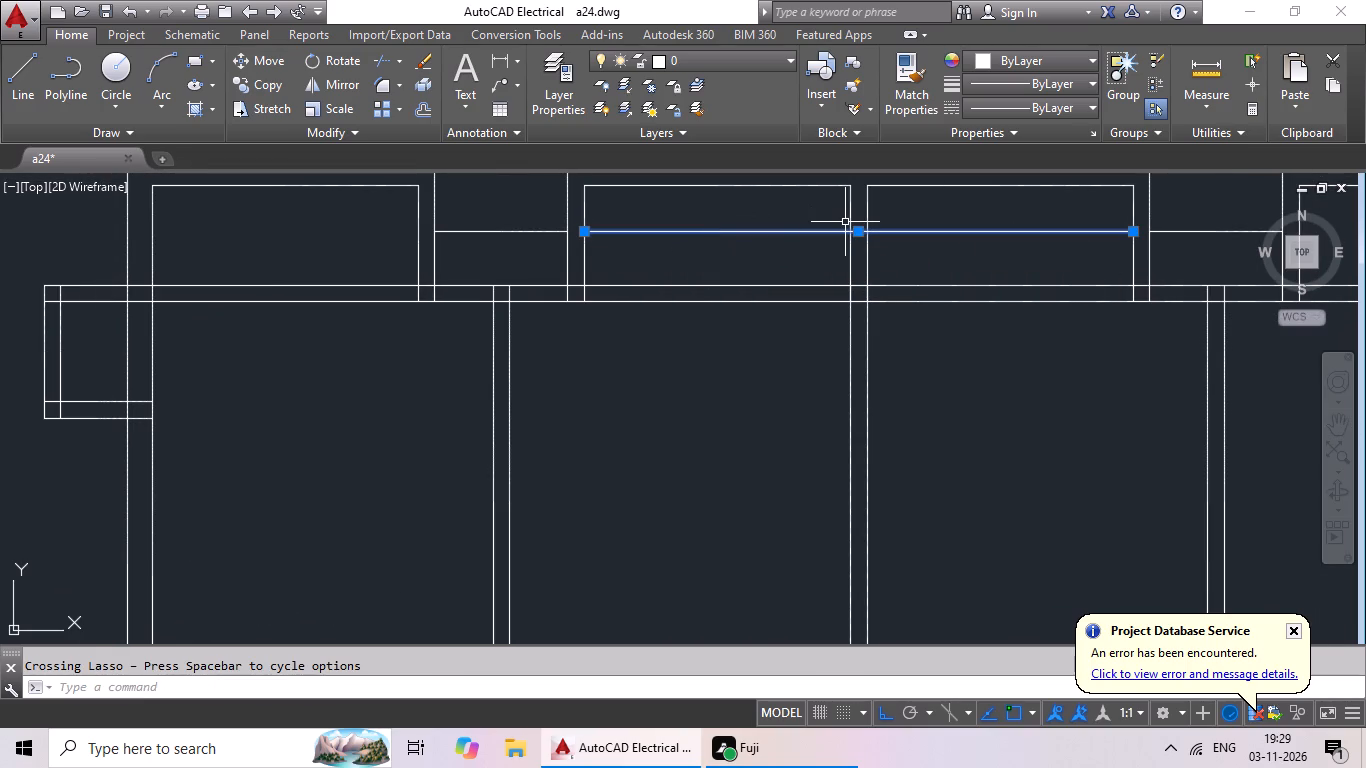
pyautogui.press('Delete')
pyautogui.scroll(-2, 881, 212)
pyautogui.moveTo(940, 263); pyautogui.dragTo(851, 263, button='middle')
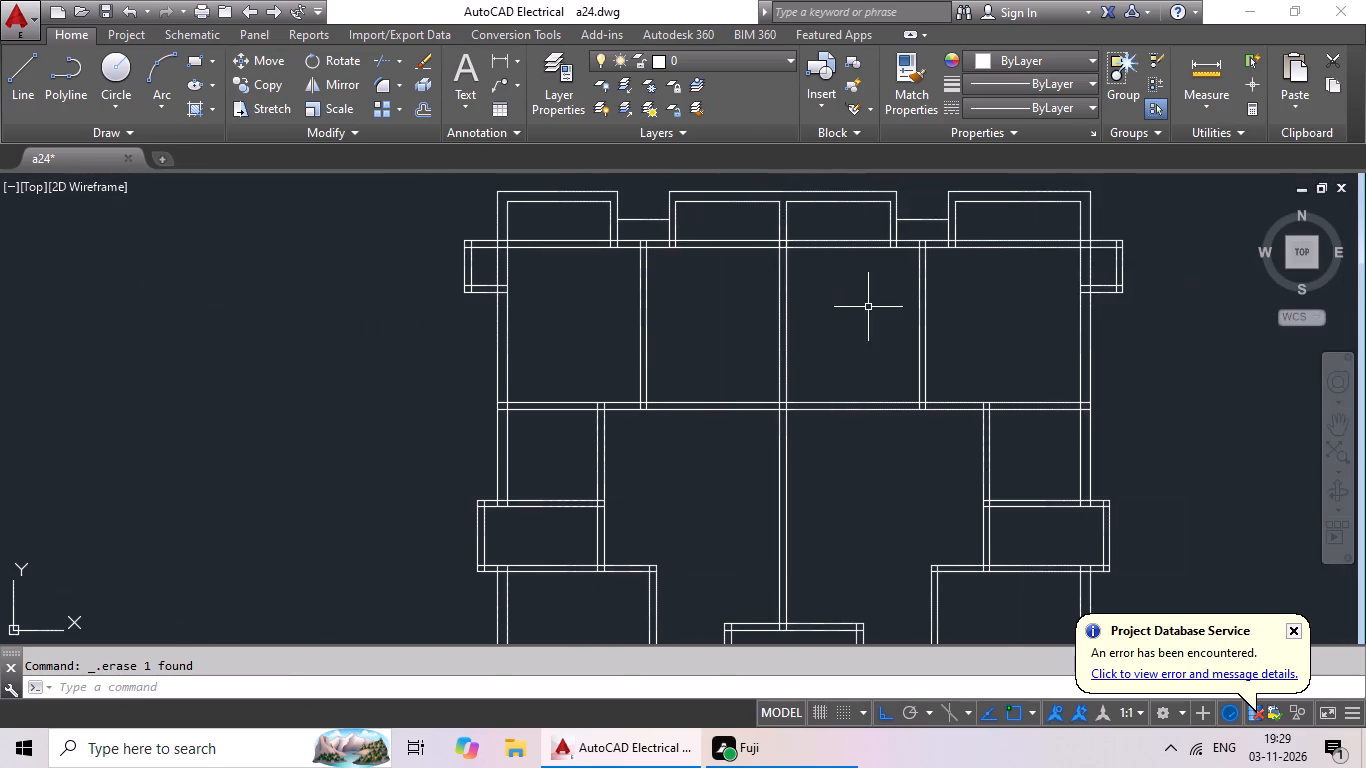
pyautogui.scroll(-1, 868, 307)
pyautogui.moveTo(869, 316); pyautogui.dragTo(805, 326, button='middle')
pyautogui.press('Escape')
pyautogui.press('Escape')
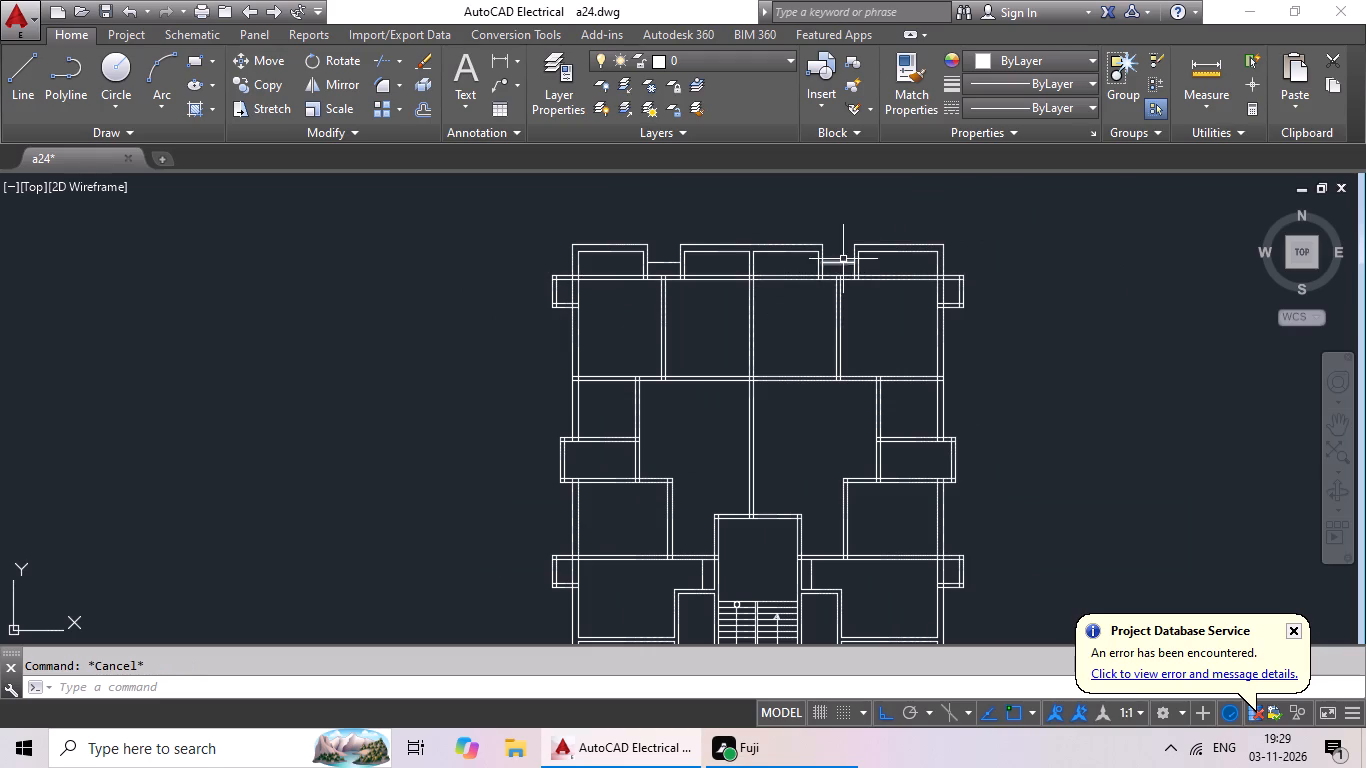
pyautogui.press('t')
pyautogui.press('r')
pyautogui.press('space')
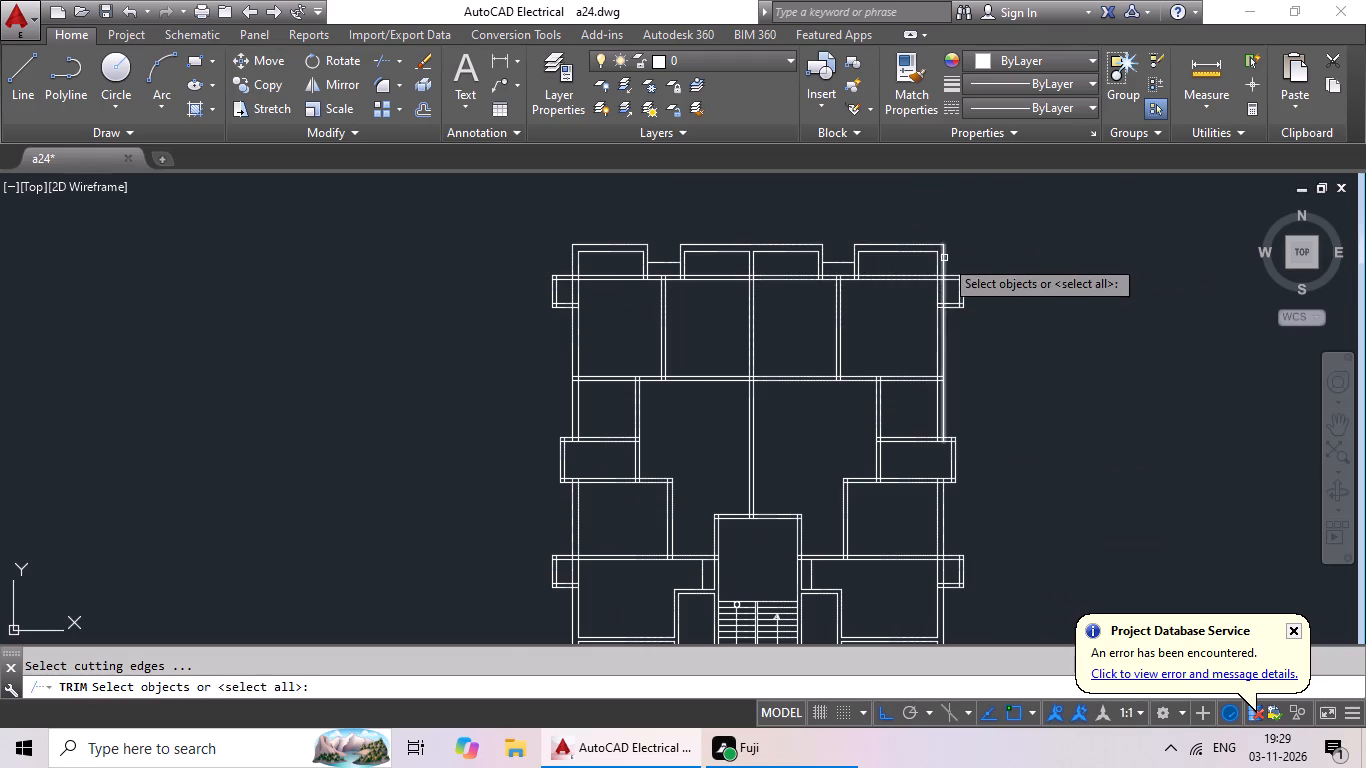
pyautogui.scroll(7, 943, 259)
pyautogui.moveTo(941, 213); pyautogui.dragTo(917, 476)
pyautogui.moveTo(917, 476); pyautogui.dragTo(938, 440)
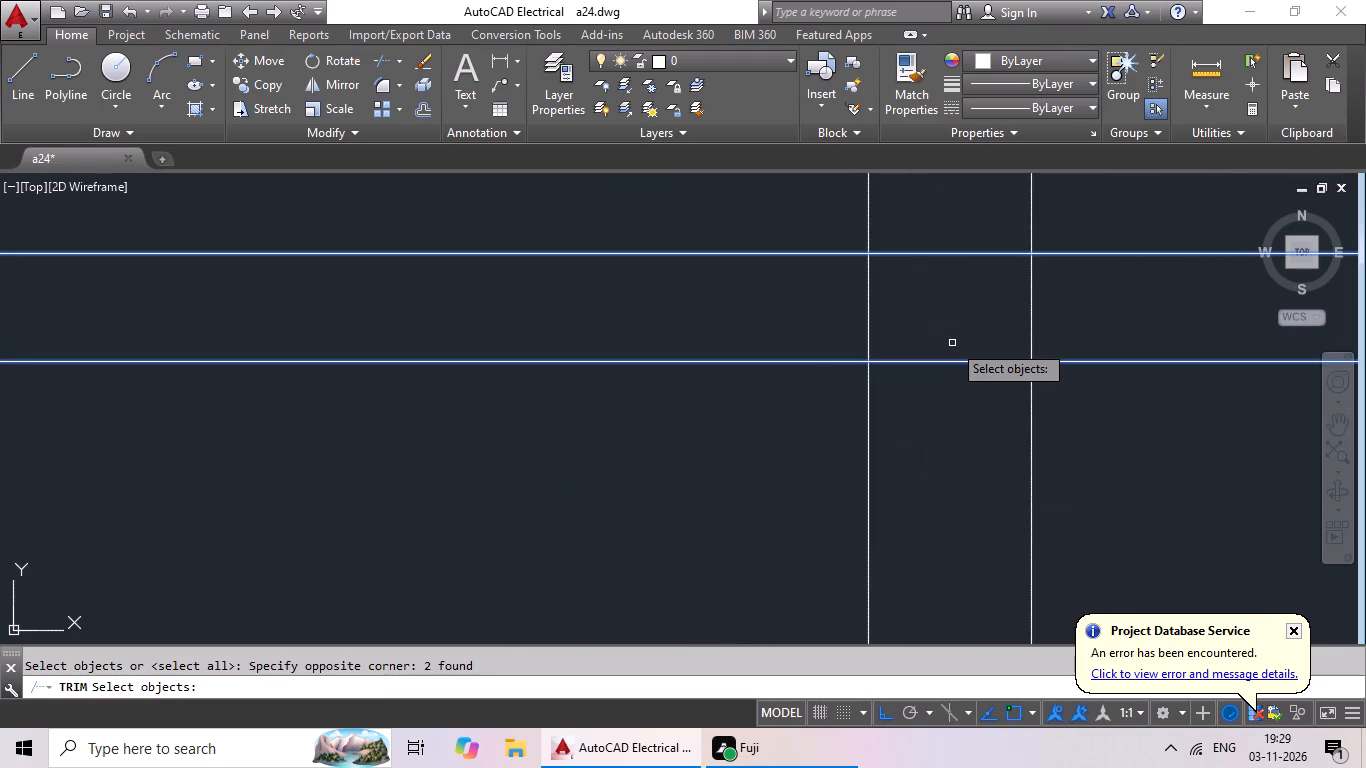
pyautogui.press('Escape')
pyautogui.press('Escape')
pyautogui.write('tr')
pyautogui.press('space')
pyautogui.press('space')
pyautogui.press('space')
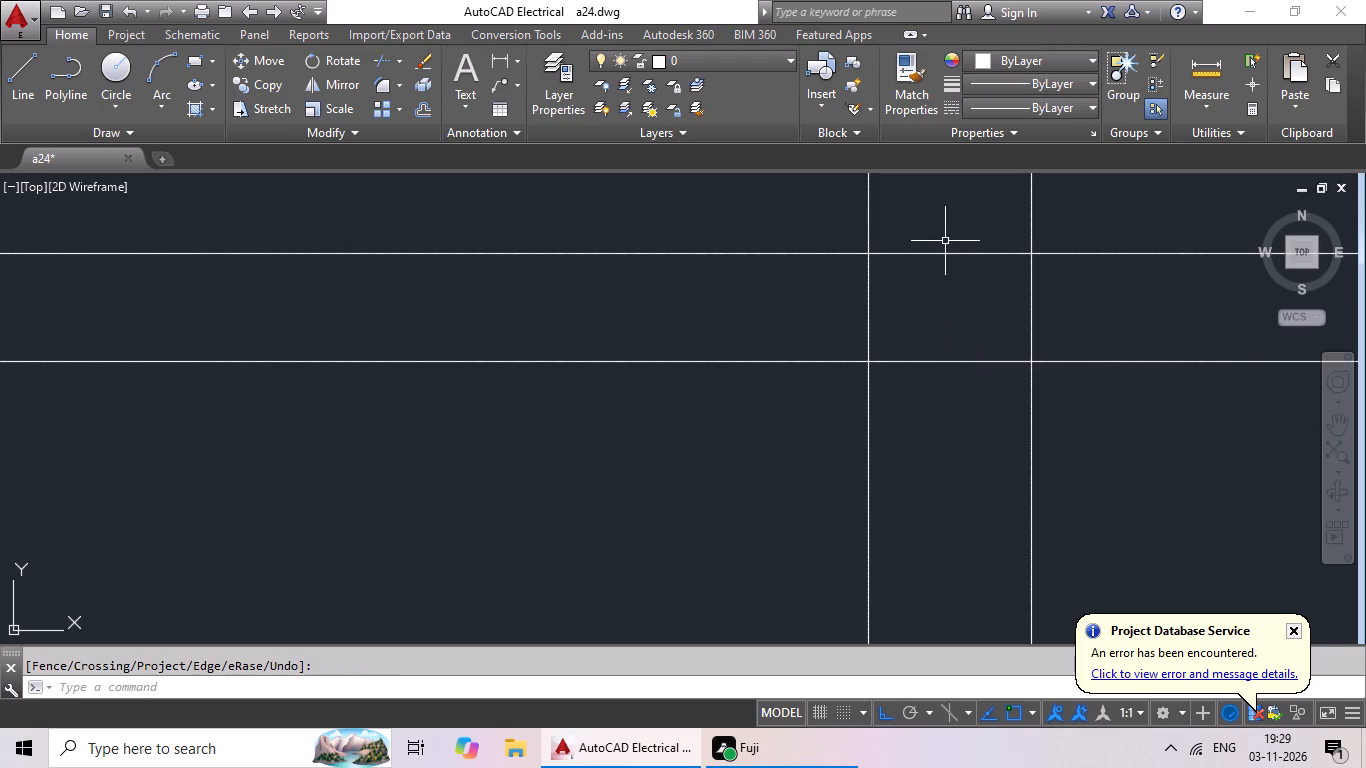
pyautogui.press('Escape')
# Trim open the crossing where the right half's outer side wall meets the horizontal wall below the top rooms.
pyautogui.write('tr')
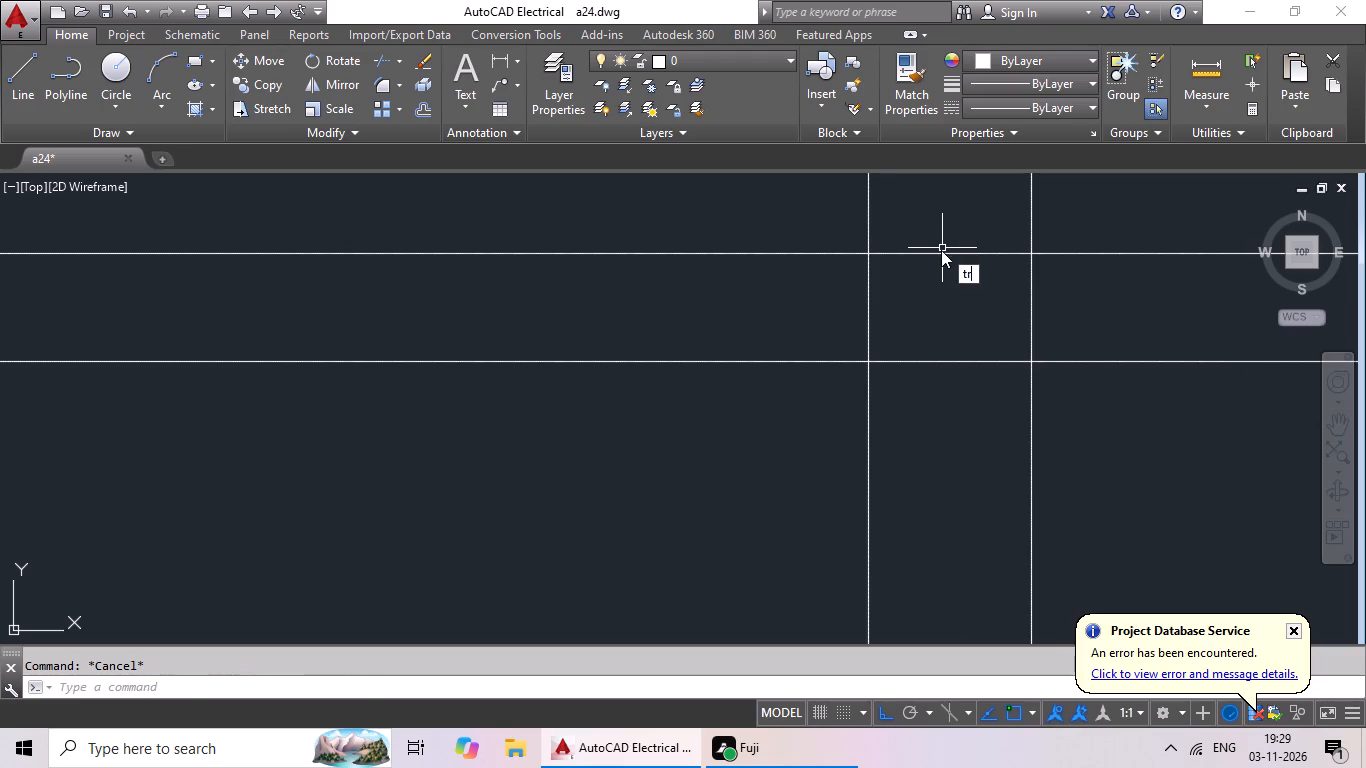
pyautogui.press('space')
pyautogui.press('space')
pyautogui.moveTo(948, 232); pyautogui.dragTo(962, 388)
pyautogui.click(961, 387)
pyautogui.moveTo(960, 326); pyautogui.dragTo(823, 320)
pyautogui.moveTo(823, 320); pyautogui.dragTo(860, 323)
pyautogui.moveTo(1076, 299); pyautogui.dragTo(990, 313)
pyautogui.click(990, 313)
# Trim the inner wall lines' overlaps at the lower right corner of the small upper projection on the plan's right side.
pyautogui.scroll(-4, 992, 313)
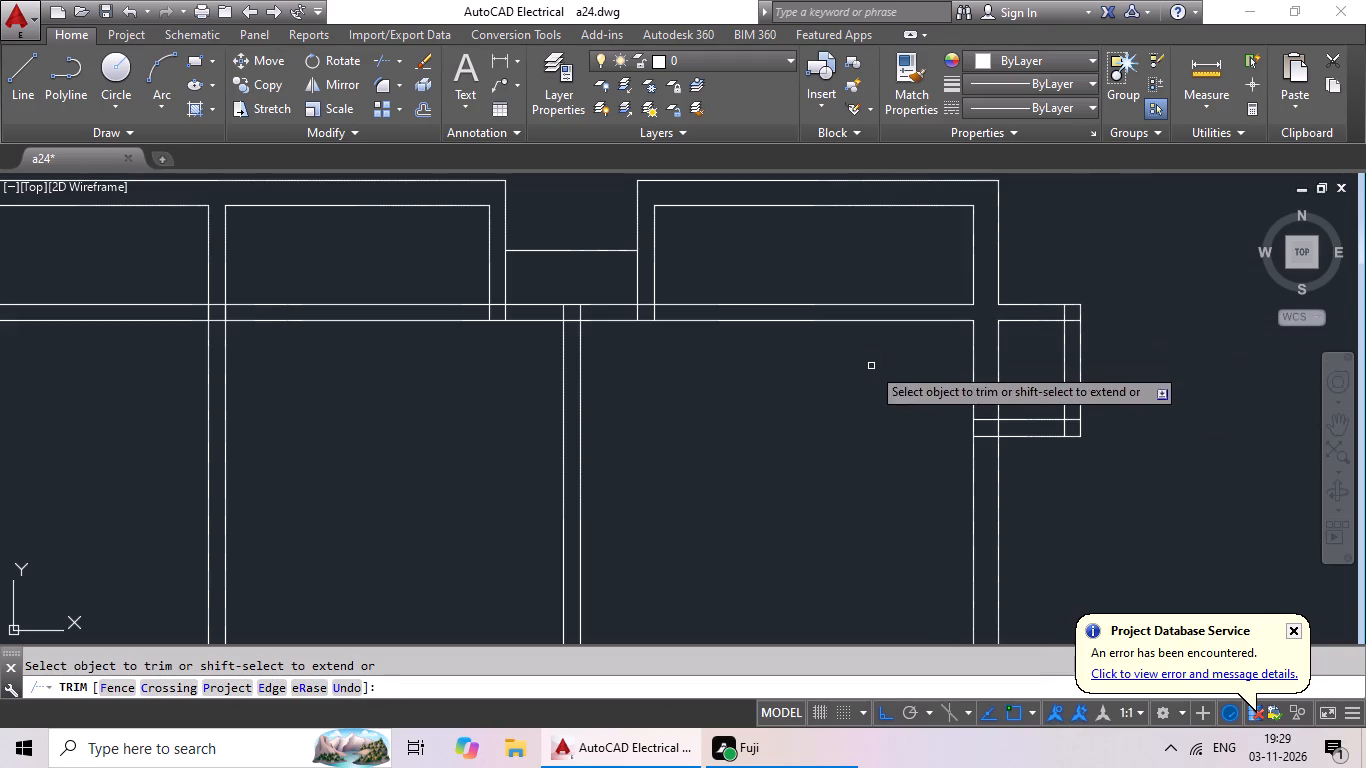
pyautogui.moveTo(871, 366); pyautogui.dragTo(640, 361, button='middle')
pyautogui.scroll(3, 866, 428)
pyautogui.scroll(3, 778, 411)
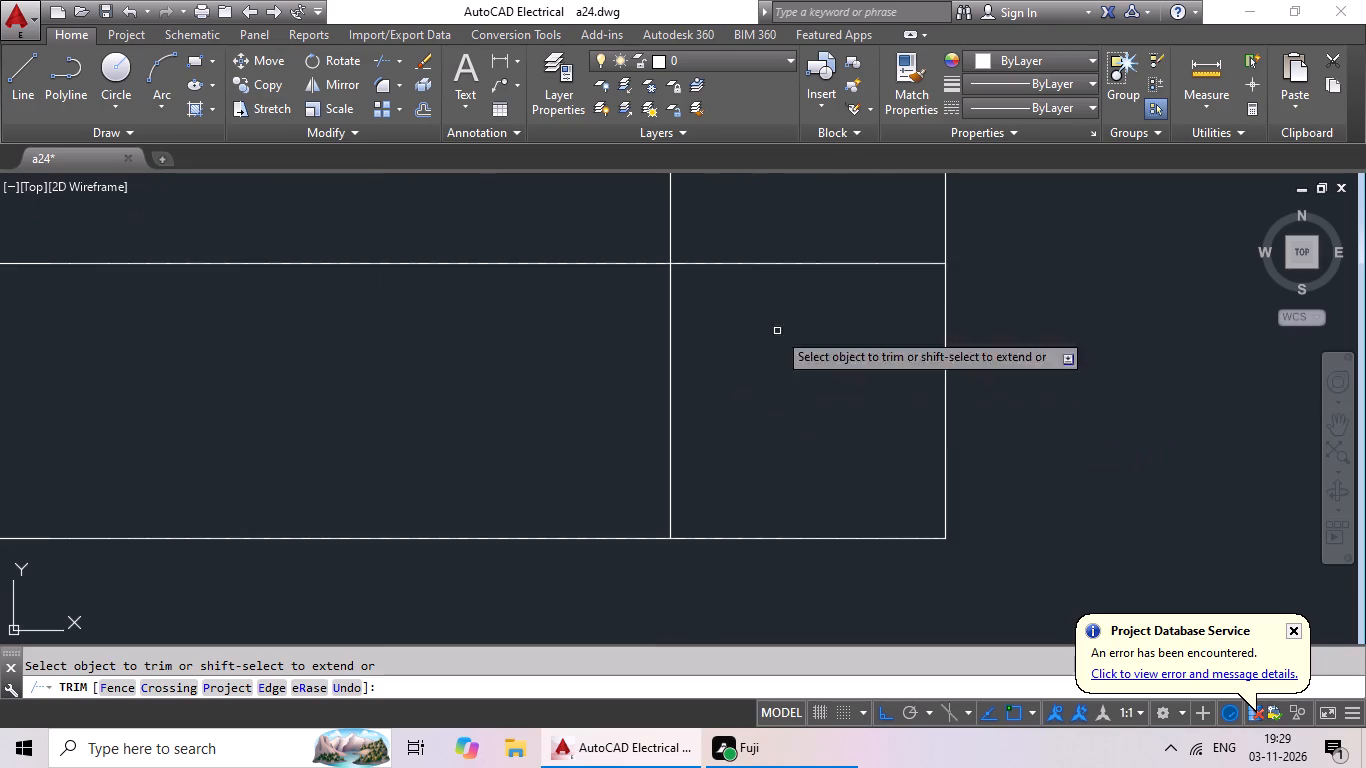
pyautogui.moveTo(830, 200); pyautogui.dragTo(762, 322)
pyautogui.moveTo(762, 322); pyautogui.dragTo(793, 320)
pyautogui.moveTo(864, 309); pyautogui.dragTo(621, 420)
pyautogui.moveTo(620, 420); pyautogui.dragTo(674, 416)
# Trim open the junction where the upper right projection's lower wall meets the right outer side wall.
pyautogui.scroll(-5, 892, 402)
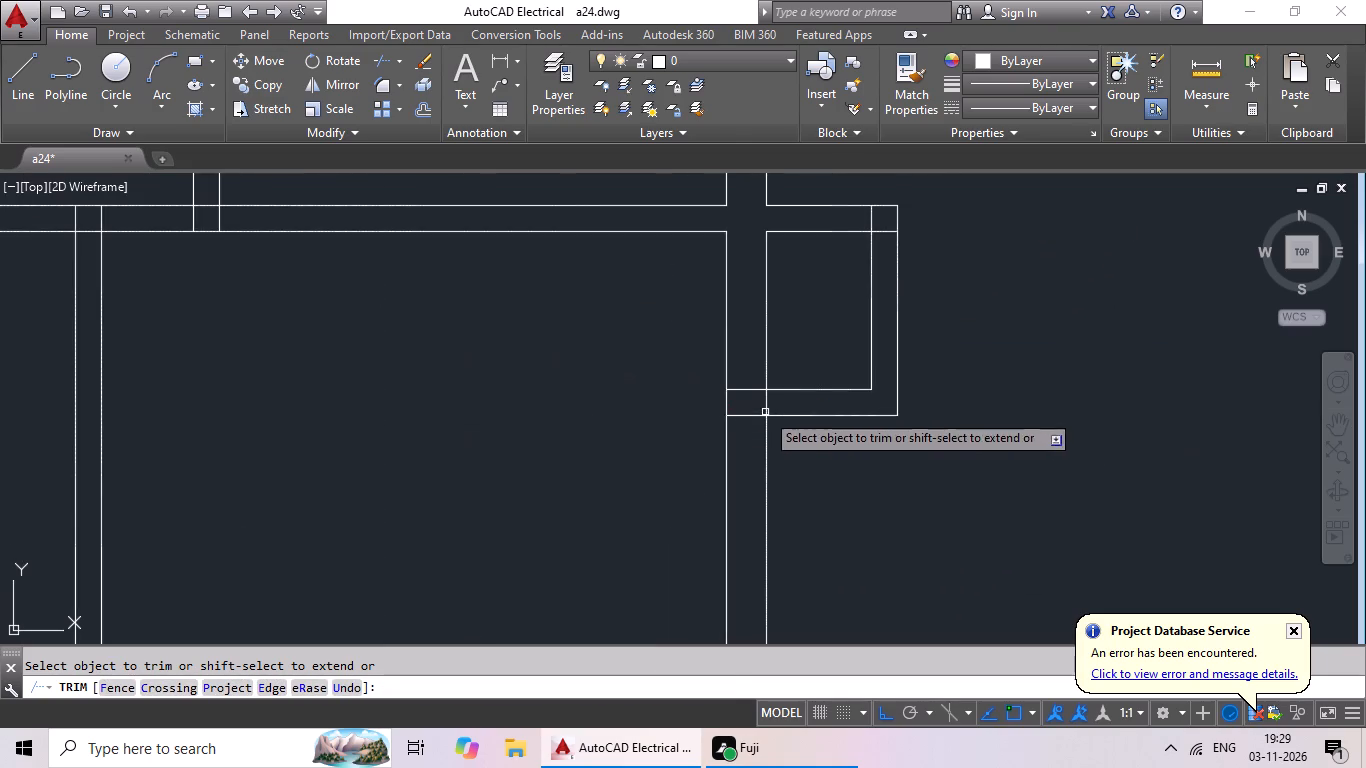
pyautogui.scroll(5, 778, 410)
pyautogui.moveTo(828, 348); pyautogui.dragTo(558, 377)
pyautogui.moveTo(558, 377); pyautogui.dragTo(579, 386)
pyautogui.scroll(-2, 657, 378)
pyautogui.moveTo(625, 277); pyautogui.dragTo(625, 278)
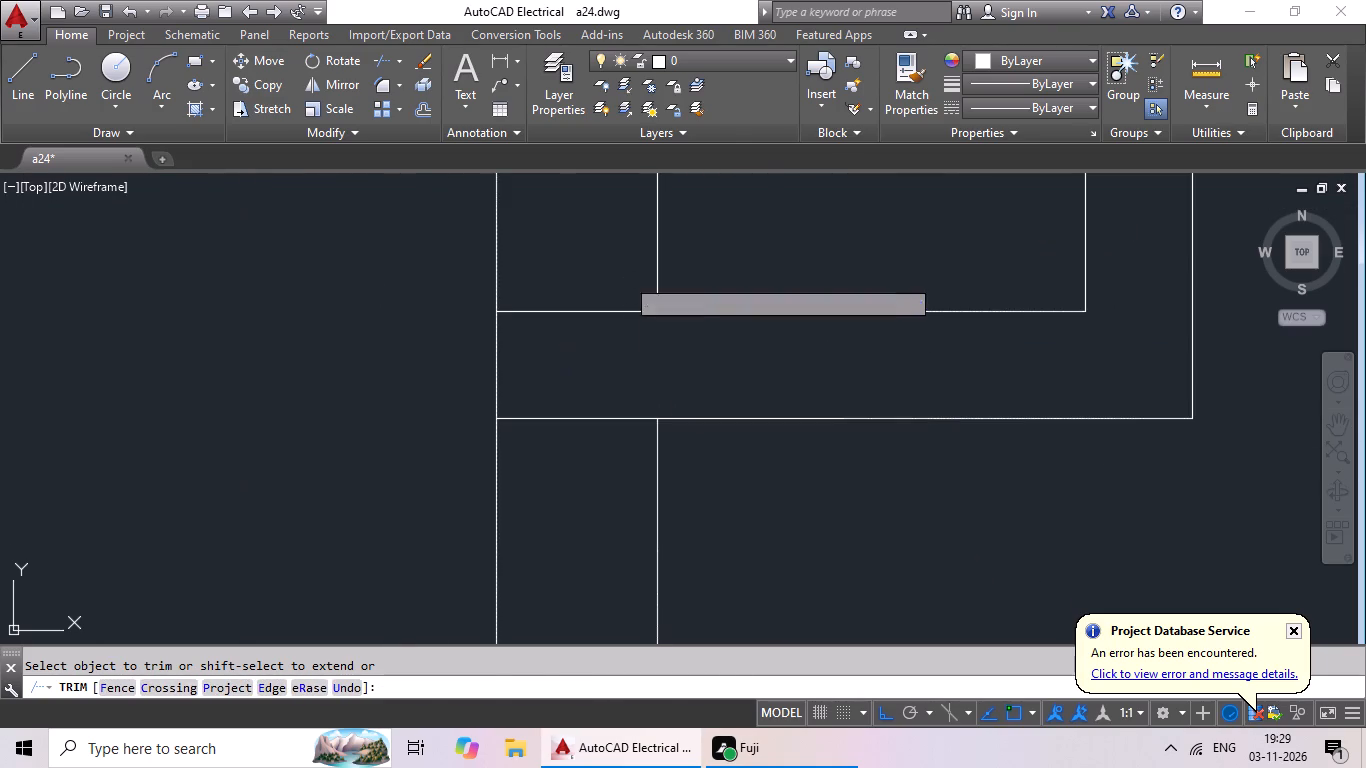
pyautogui.moveTo(625, 278); pyautogui.dragTo(595, 458)
pyautogui.moveTo(595, 453); pyautogui.dragTo(604, 446)
# Trim the inner wall lines' overlaps at the upper right corner of the small upper projection on the plan's right side.
pyautogui.scroll(-5, 736, 426)
pyautogui.moveTo(743, 461); pyautogui.dragTo(699, 521, button='middle')
pyautogui.scroll(4, 735, 414)
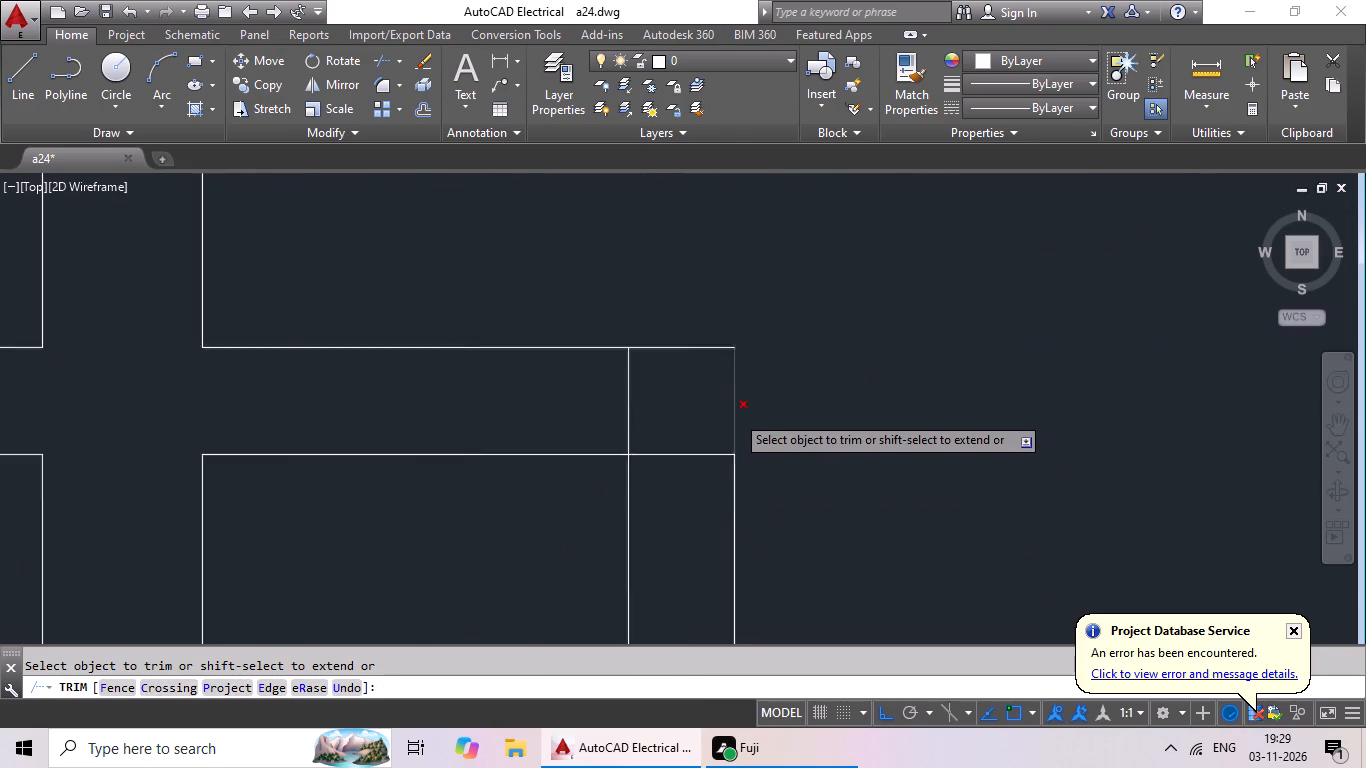
pyautogui.scroll(2, 735, 414)
pyautogui.moveTo(693, 407); pyautogui.dragTo(649, 510)
pyautogui.moveTo(649, 510); pyautogui.dragTo(649, 487)
pyautogui.moveTo(647, 372); pyautogui.dragTo(531, 415)
pyautogui.moveTo(531, 415); pyautogui.dragTo(593, 415)
# Trim open the junction where the right outer top room's left side wall meets the horizontal wall below it.
pyautogui.scroll(-6, 703, 392)
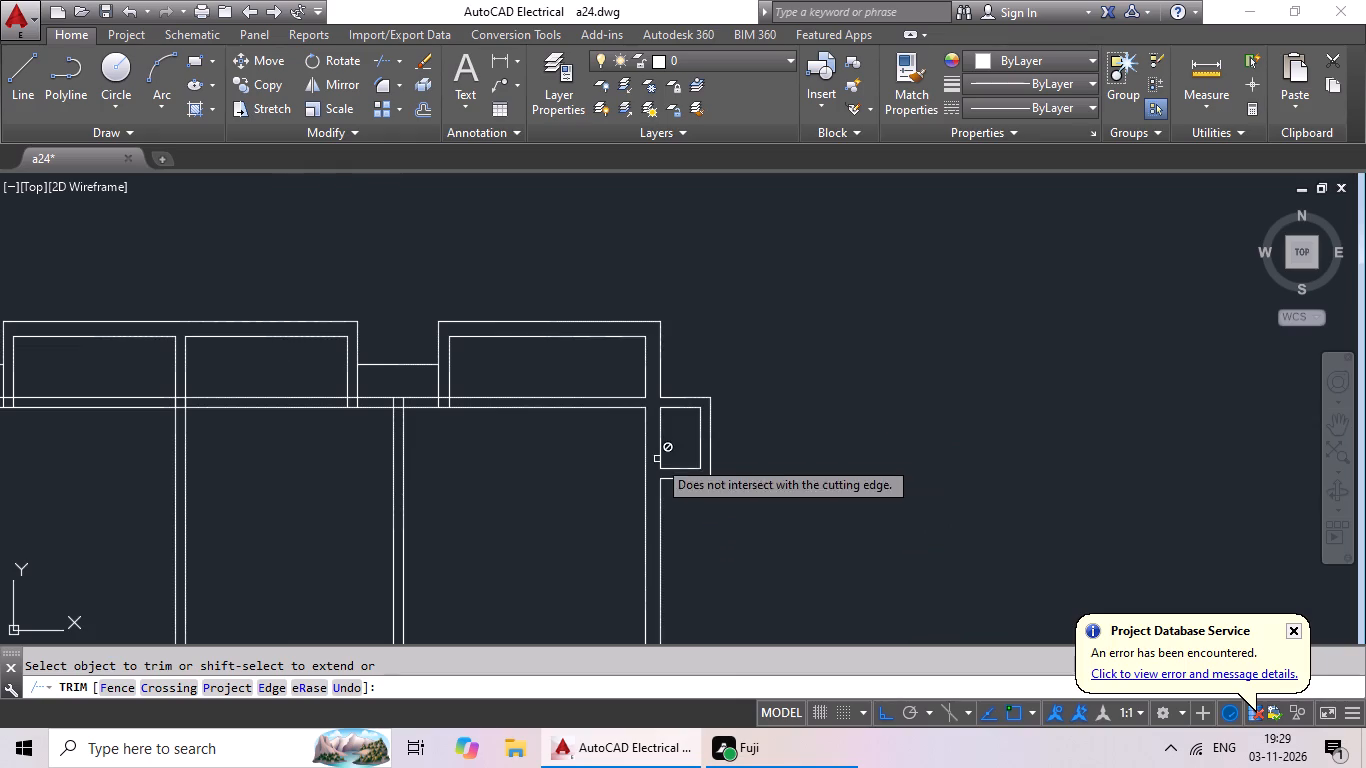
pyautogui.moveTo(564, 448); pyautogui.dragTo(925, 486, button='middle')
pyautogui.scroll(6, 821, 430)
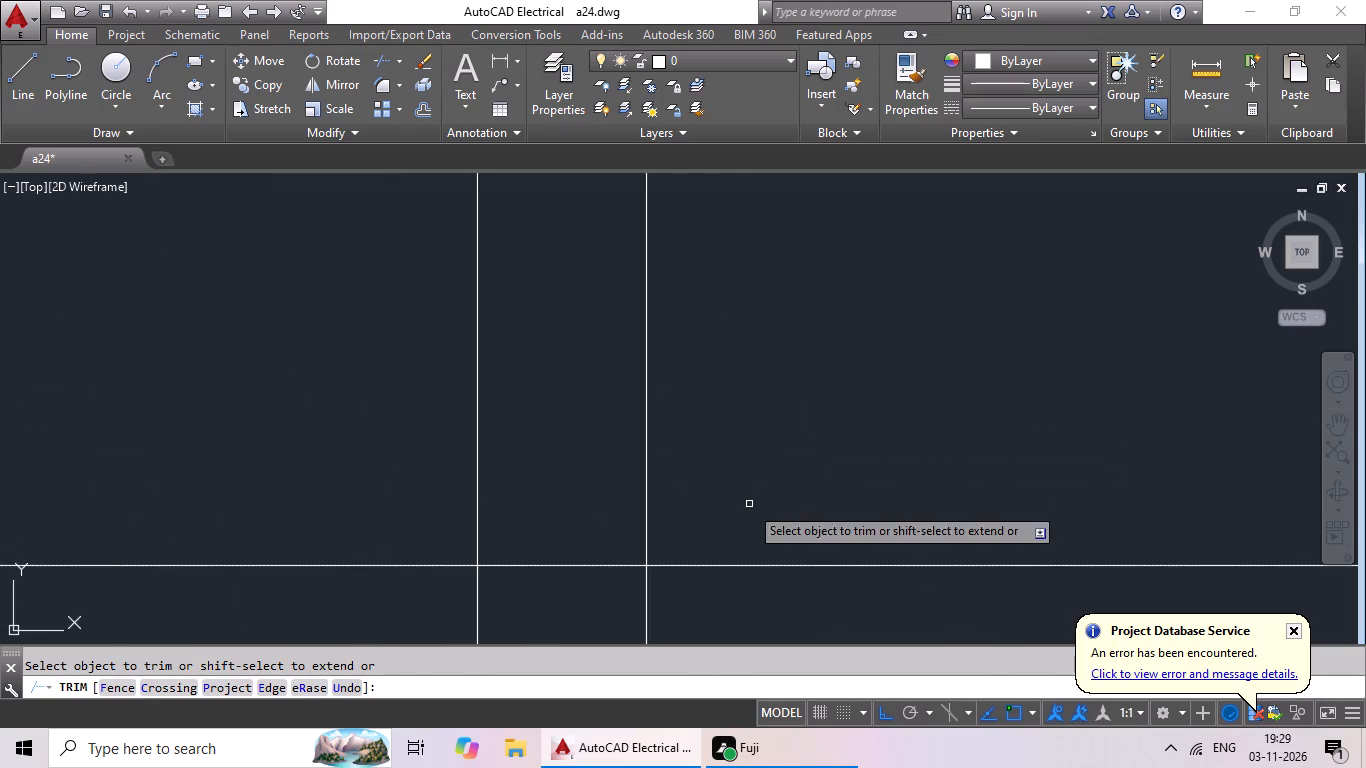
pyautogui.moveTo(748, 505); pyautogui.dragTo(805, 390, button='middle')
pyautogui.moveTo(747, 496); pyautogui.dragTo(808, 398, button='middle')
pyautogui.scroll(2, 803, 460)
pyautogui.scroll(-1, 829, 418)
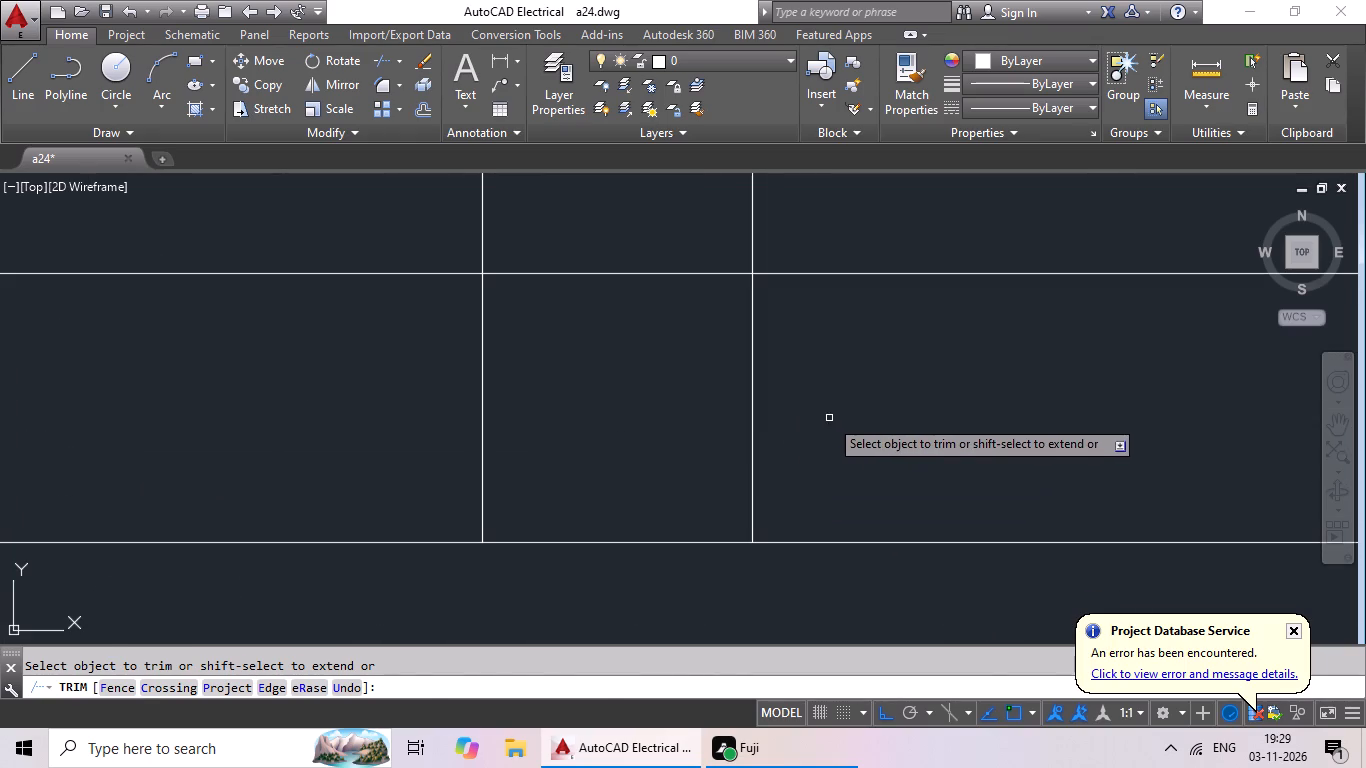
pyautogui.moveTo(917, 398); pyautogui.dragTo(516, 479)
pyautogui.click(513, 481)
pyautogui.moveTo(607, 247); pyautogui.dragTo(542, 384)
pyautogui.moveTo(542, 384); pyautogui.dragTo(557, 391)
pyautogui.moveTo(765, 392); pyautogui.dragTo(324, 433)
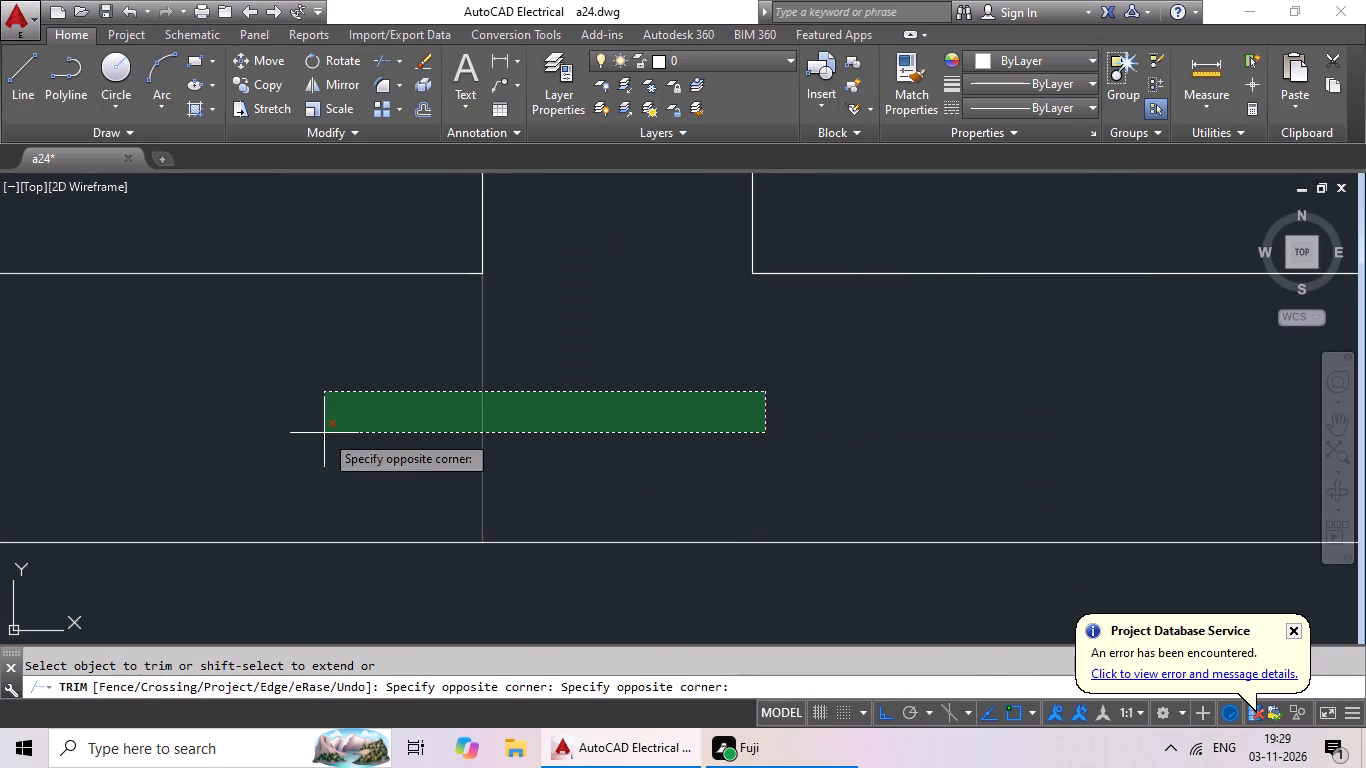
pyautogui.moveTo(324, 432); pyautogui.dragTo(359, 432)
# Trim open the junction where the partition between the two right-hand large rooms meets the upper horizontal wall.
pyautogui.scroll(-3, 682, 419)
pyautogui.moveTo(572, 511); pyautogui.dragTo(1016, 509, button='middle')
pyautogui.scroll(4, 853, 425)
pyautogui.scroll(-2, 879, 375)
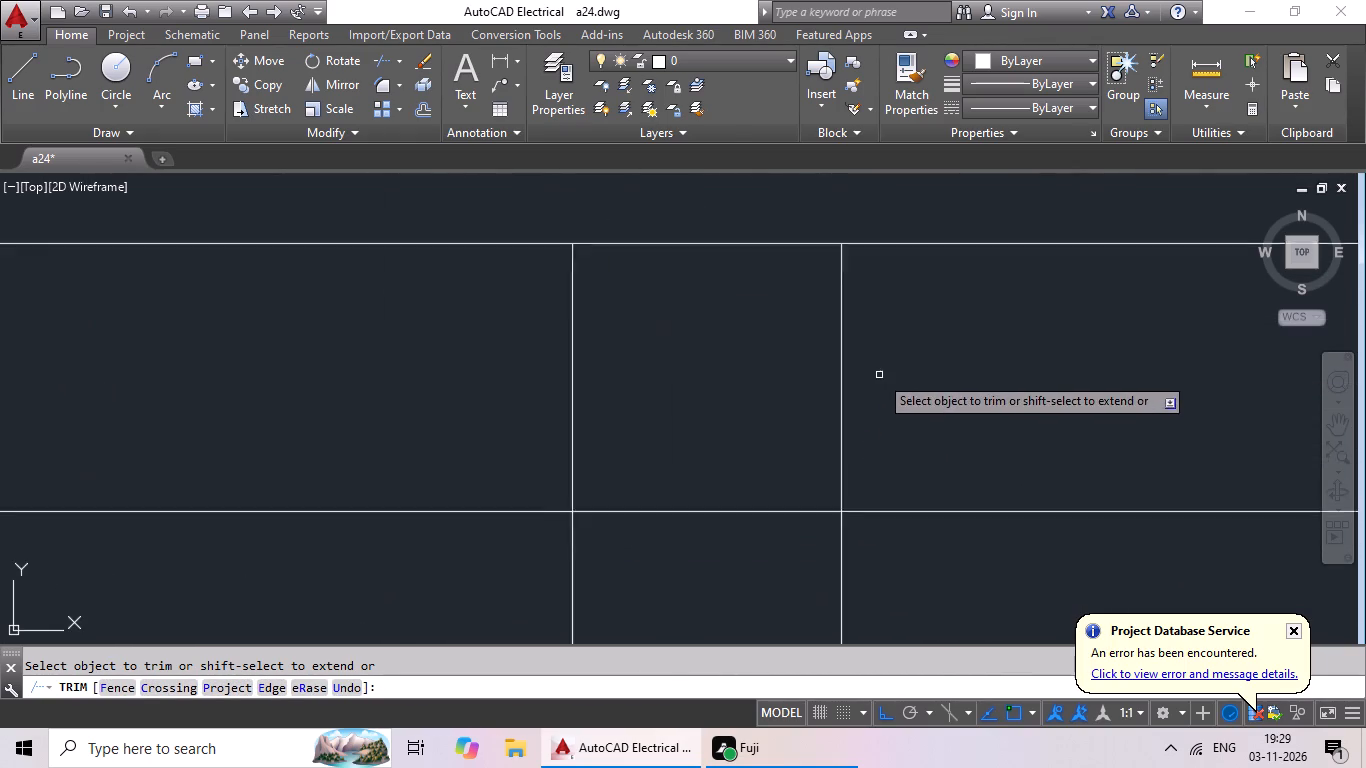
pyautogui.moveTo(958, 347); pyautogui.dragTo(597, 415)
pyautogui.click(597, 415)
pyautogui.moveTo(739, 400); pyautogui.dragTo(766, 515)
pyautogui.moveTo(766, 515); pyautogui.dragTo(792, 509)
# Trim open the junction where the middle top block's right side wall meets the horizontal wall below it.
pyautogui.scroll(-3, 890, 486)
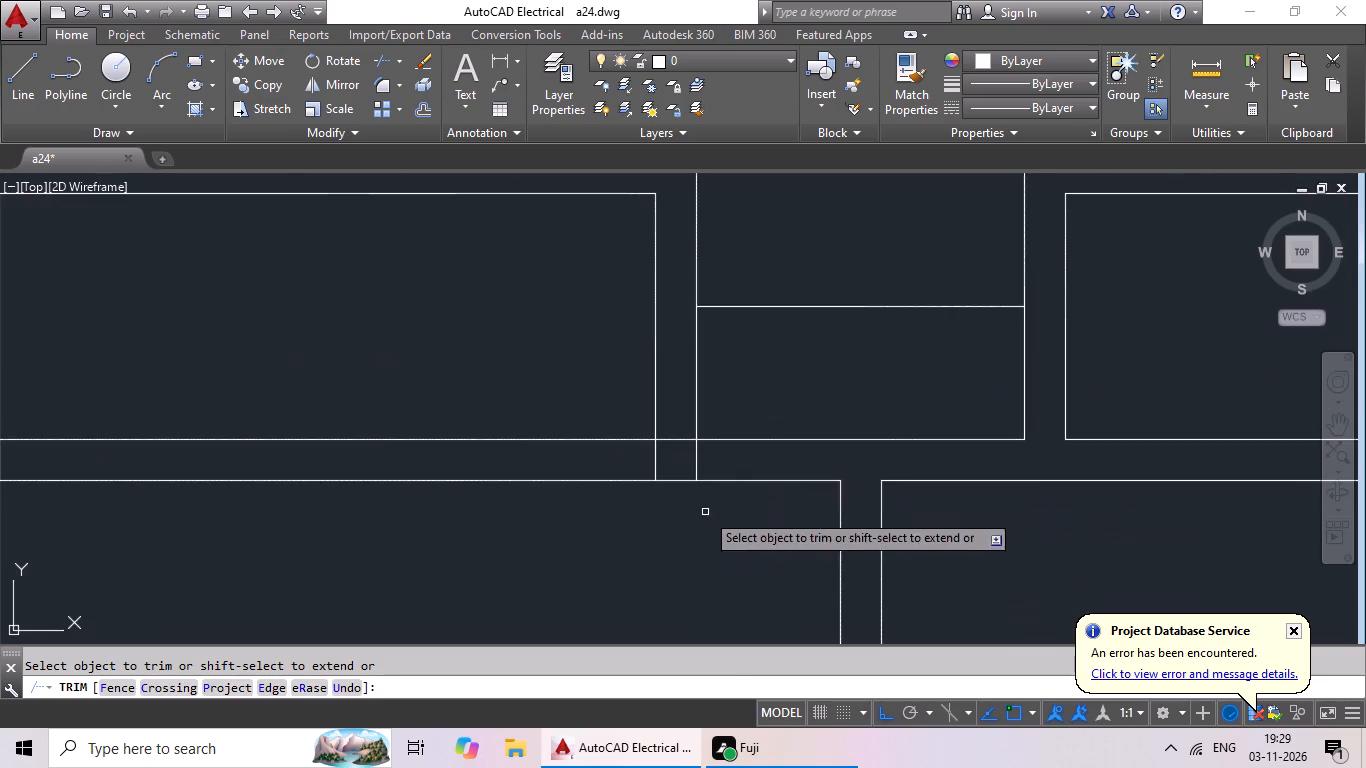
pyautogui.scroll(4, 699, 459)
pyautogui.moveTo(801, 437); pyautogui.dragTo(534, 496)
pyautogui.click(534, 496)
pyautogui.moveTo(604, 450); pyautogui.dragTo(397, 495)
pyautogui.click(396, 495)
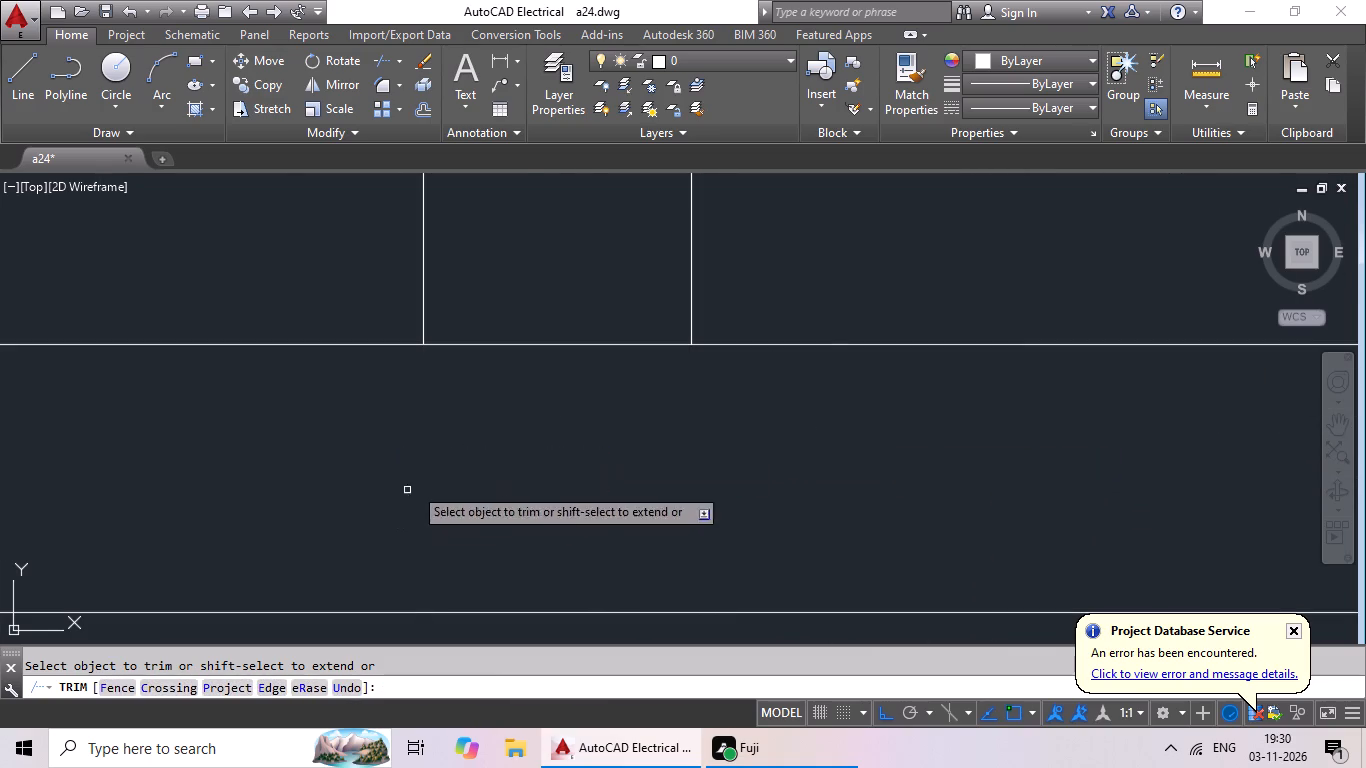
pyautogui.moveTo(546, 294); pyautogui.dragTo(488, 442)
pyautogui.click(488, 441)
# Trim the crossing wall lines where the central vertical wall passes through the upper horizontal wall into an open junction.
pyautogui.scroll(-5, 693, 421)
pyautogui.moveTo(591, 495); pyautogui.dragTo(937, 482, button='middle')
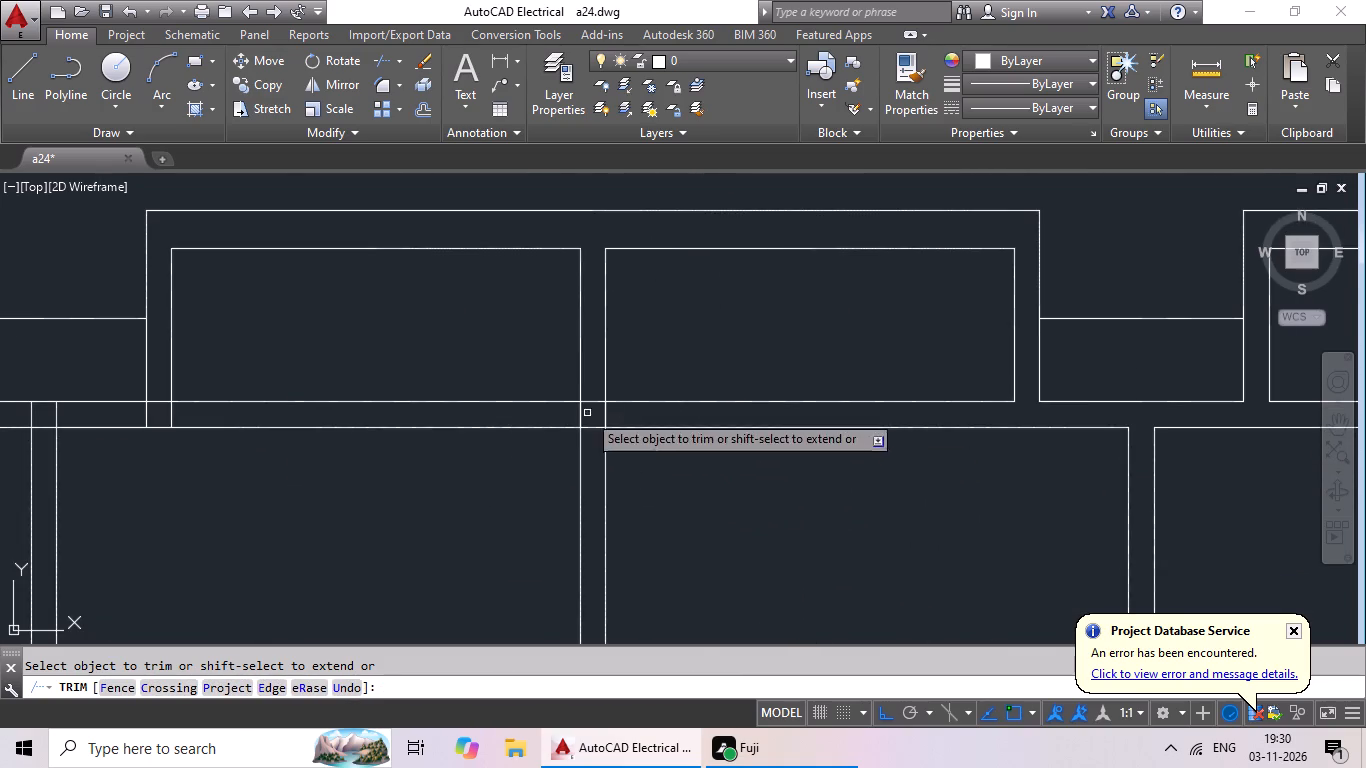
pyautogui.scroll(4, 587, 413)
pyautogui.moveTo(791, 395); pyautogui.dragTo(514, 466)
pyautogui.click(503, 470)
pyautogui.moveTo(629, 306); pyautogui.dragTo(583, 545)
pyautogui.click(583, 545)
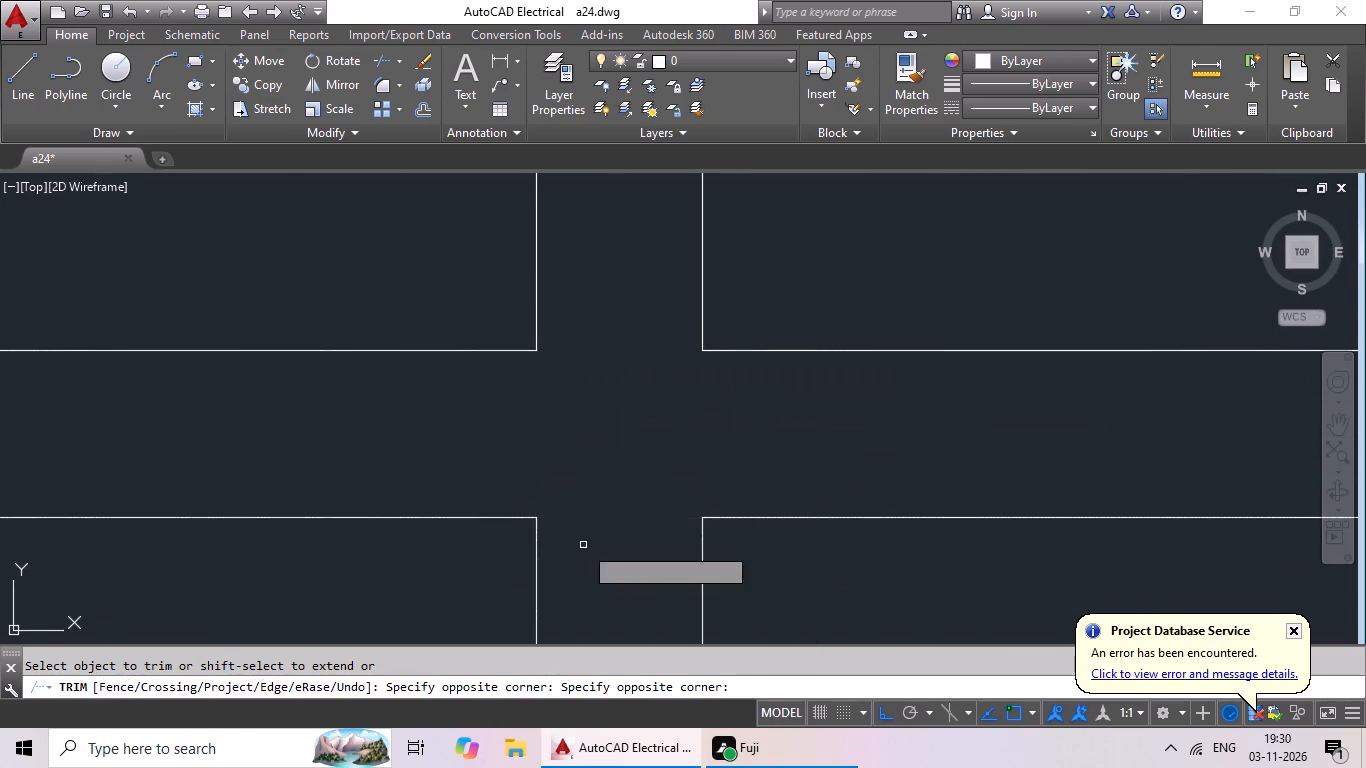
# Trim open the junction where the middle top block's left side wall meets the horizontal wall below it.
pyautogui.scroll(-5, 639, 475)
pyautogui.moveTo(498, 502); pyautogui.dragTo(784, 492, button='middle')
pyautogui.scroll(5, 656, 463)
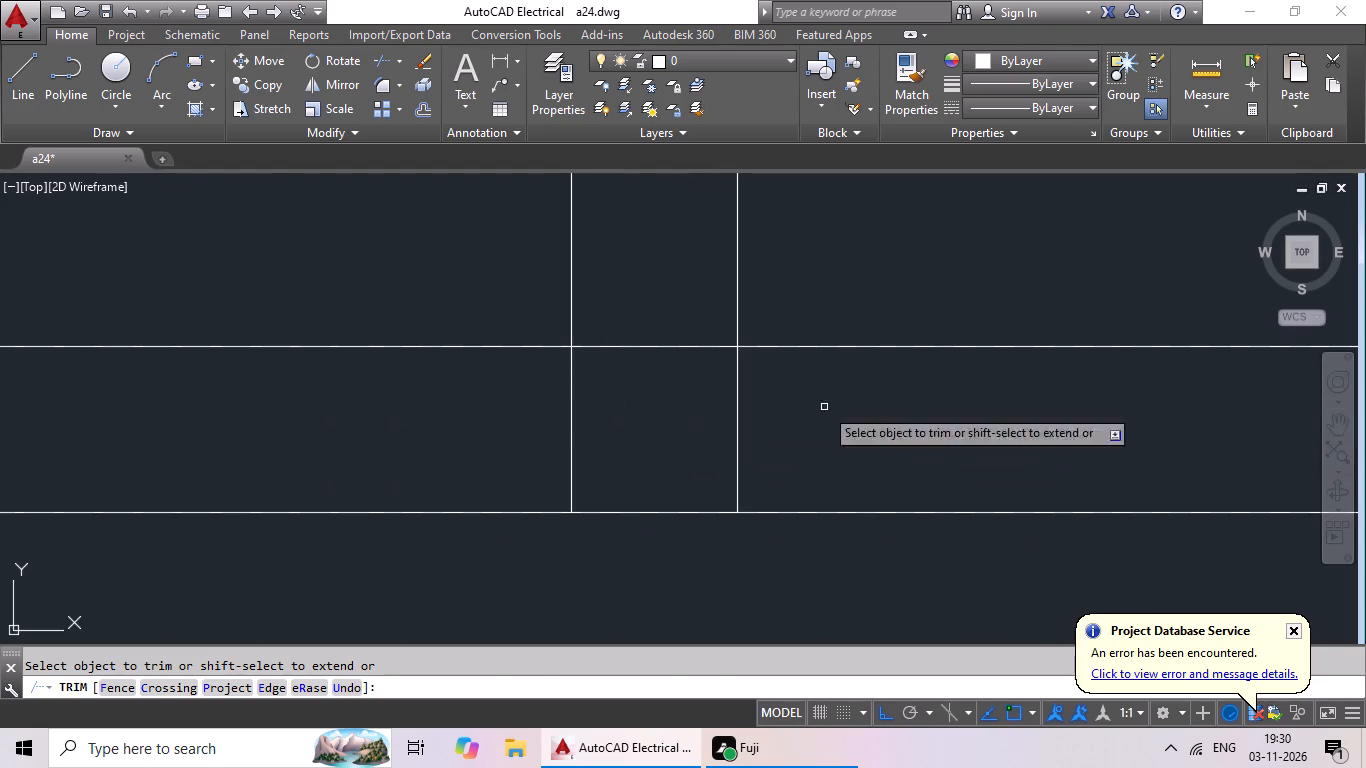
pyautogui.moveTo(824, 407); pyautogui.dragTo(545, 463)
pyautogui.click(545, 463)
pyautogui.moveTo(658, 307); pyautogui.dragTo(605, 430)
pyautogui.click(605, 430)
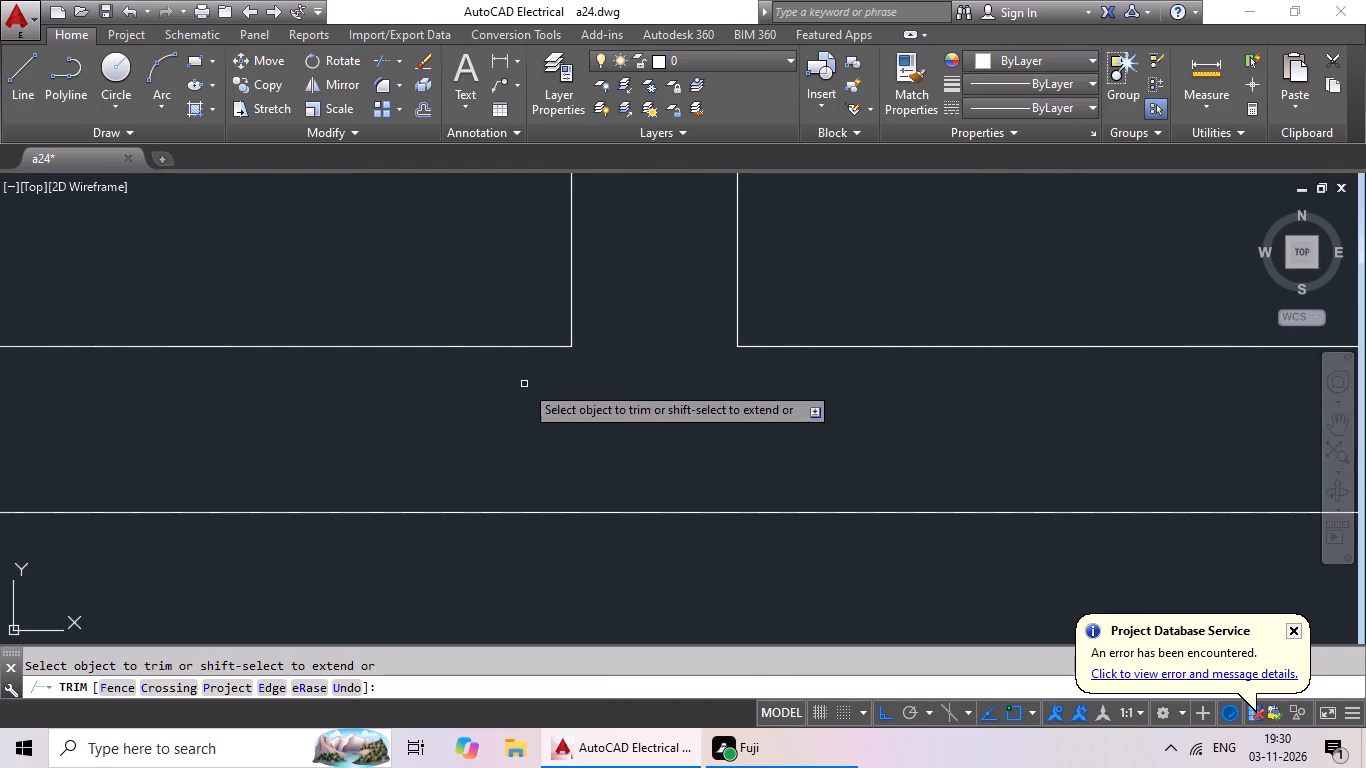
# Trim open the junction where the partition between the two left-hand large rooms meets the upper horizontal wall.
pyautogui.scroll(-4, 524, 395)
pyautogui.scroll(4, 404, 419)
pyautogui.moveTo(725, 373); pyautogui.dragTo(376, 386)
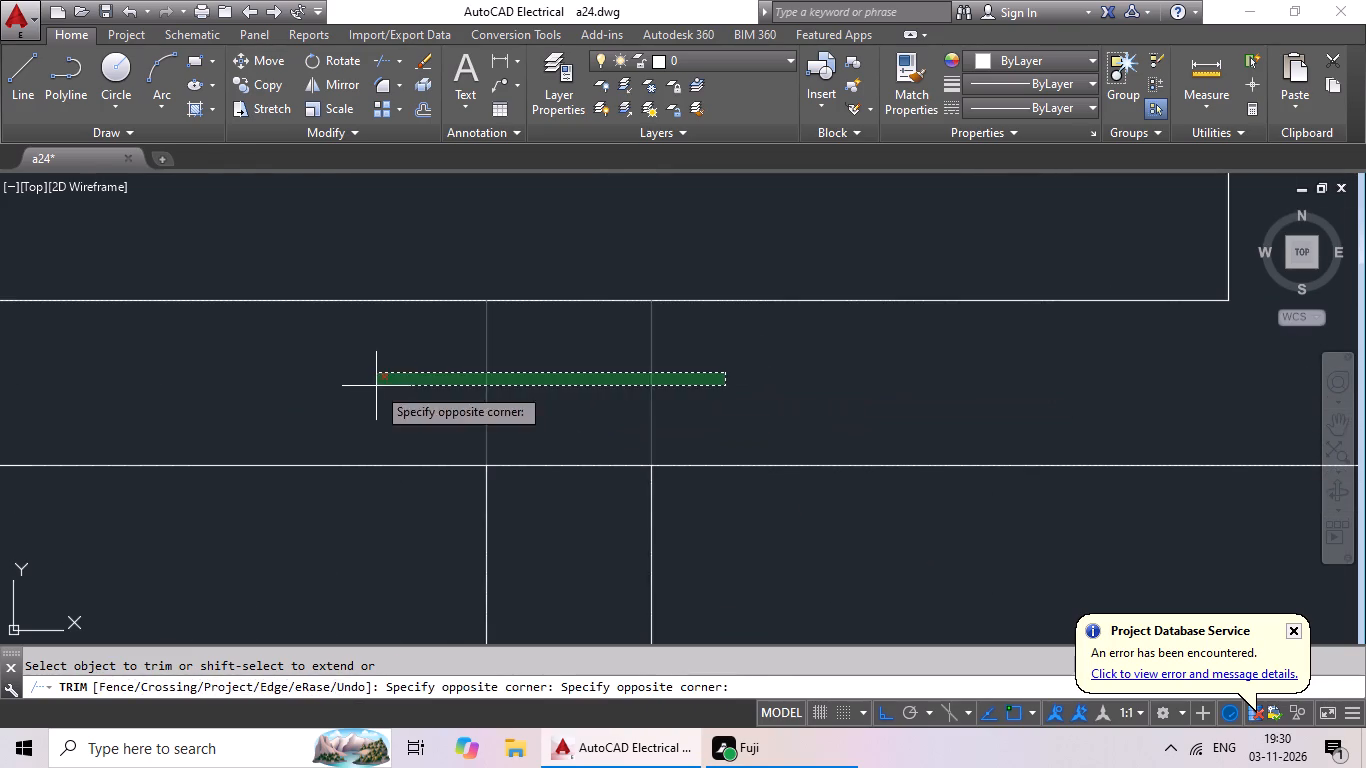
pyautogui.click(375, 386)
pyautogui.moveTo(508, 401); pyautogui.dragTo(524, 514)
pyautogui.click(524, 514)
# Trim open the junction where the left outer top room's right side wall meets the horizontal wall below it.
pyautogui.scroll(-4, 595, 483)
pyautogui.moveTo(388, 530); pyautogui.dragTo(632, 499, button='middle')
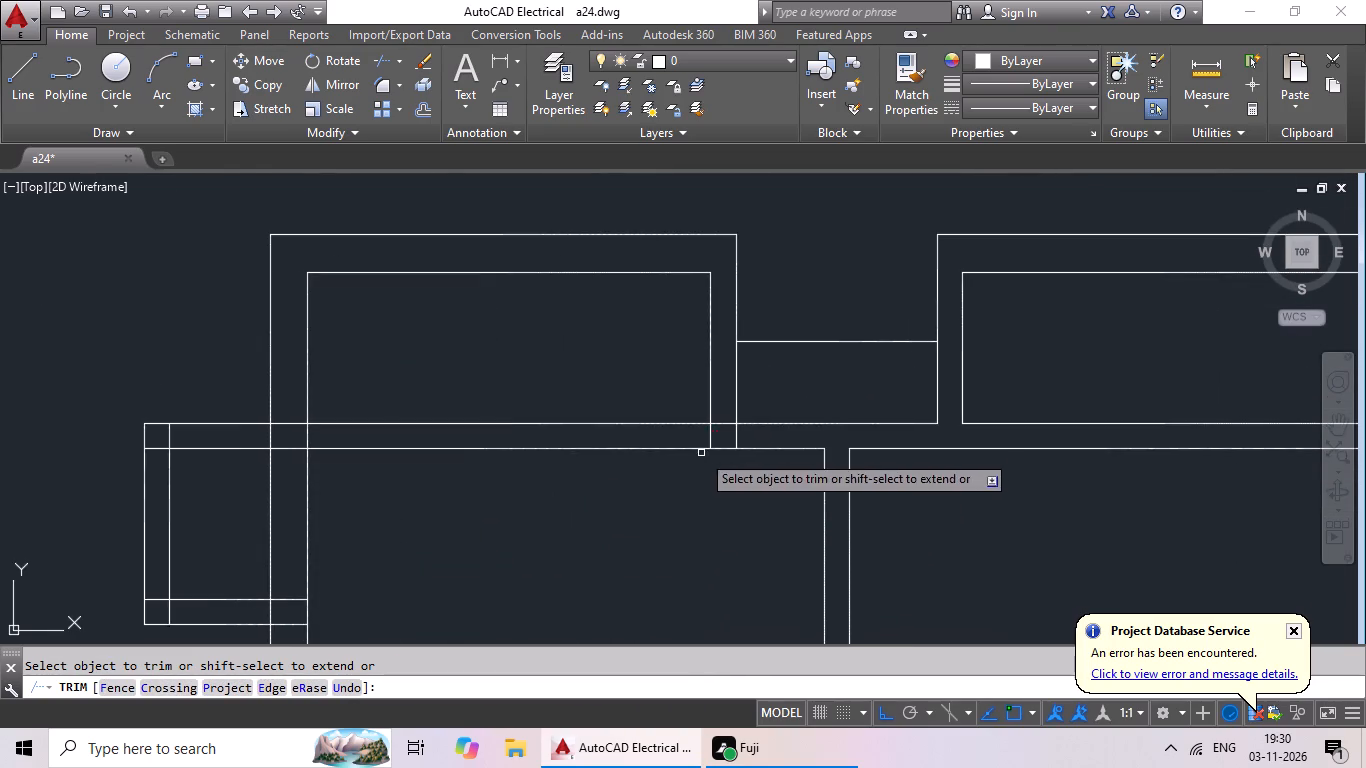
pyautogui.scroll(3, 746, 422)
pyautogui.moveTo(777, 430); pyautogui.dragTo(437, 472)
pyautogui.moveTo(435, 475); pyautogui.dragTo(501, 479)
pyautogui.moveTo(640, 371); pyautogui.dragTo(626, 493)
pyautogui.moveTo(626, 493); pyautogui.dragTo(636, 490)
# Trim the crossing lines where the left outer side wall meets the upper horizontal wall and the left projection's upper wall.
pyautogui.scroll(-4, 692, 455)
pyautogui.moveTo(510, 562); pyautogui.dragTo(698, 538, button='middle')
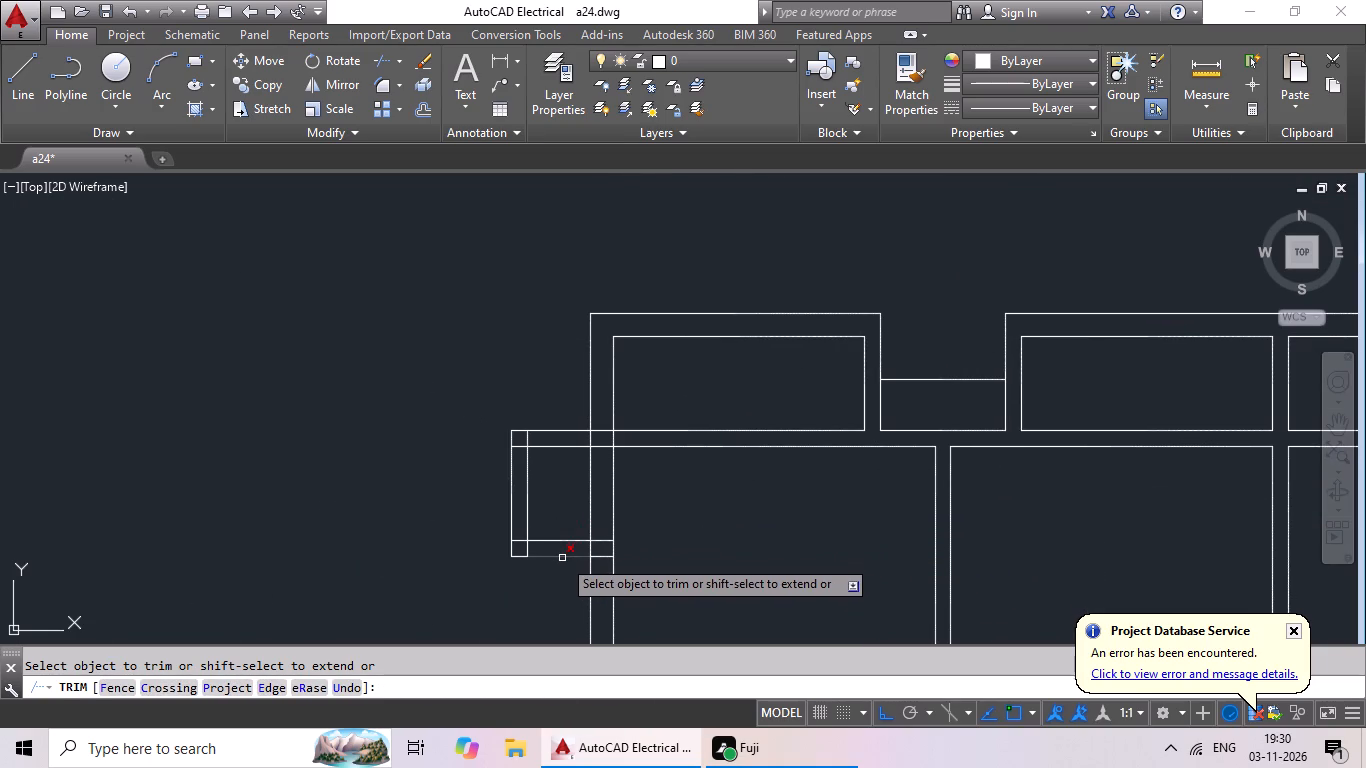
pyautogui.scroll(4, 625, 438)
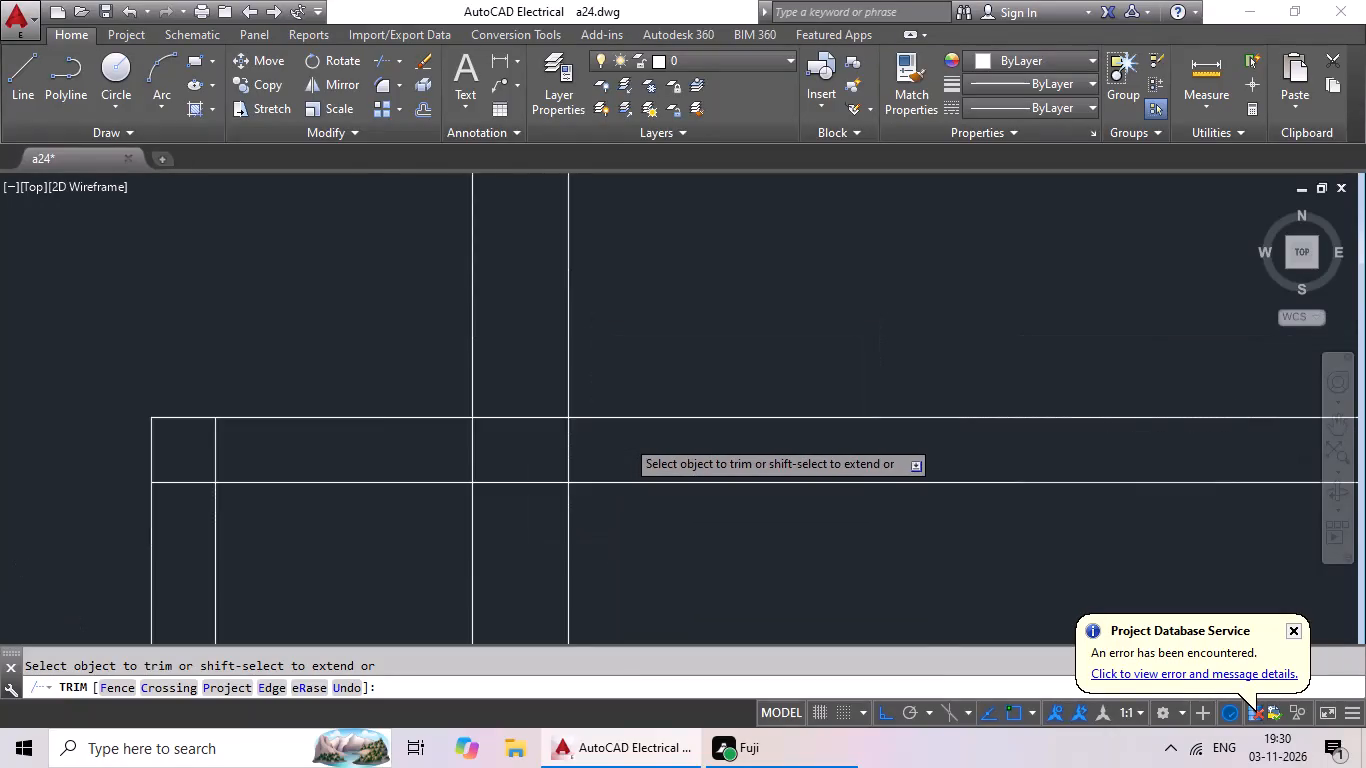
pyautogui.moveTo(641, 430); pyautogui.dragTo(421, 487)
pyautogui.click(421, 486)
pyautogui.moveTo(439, 382); pyautogui.dragTo(428, 567)
pyautogui.moveTo(429, 559); pyautogui.dragTo(452, 547)
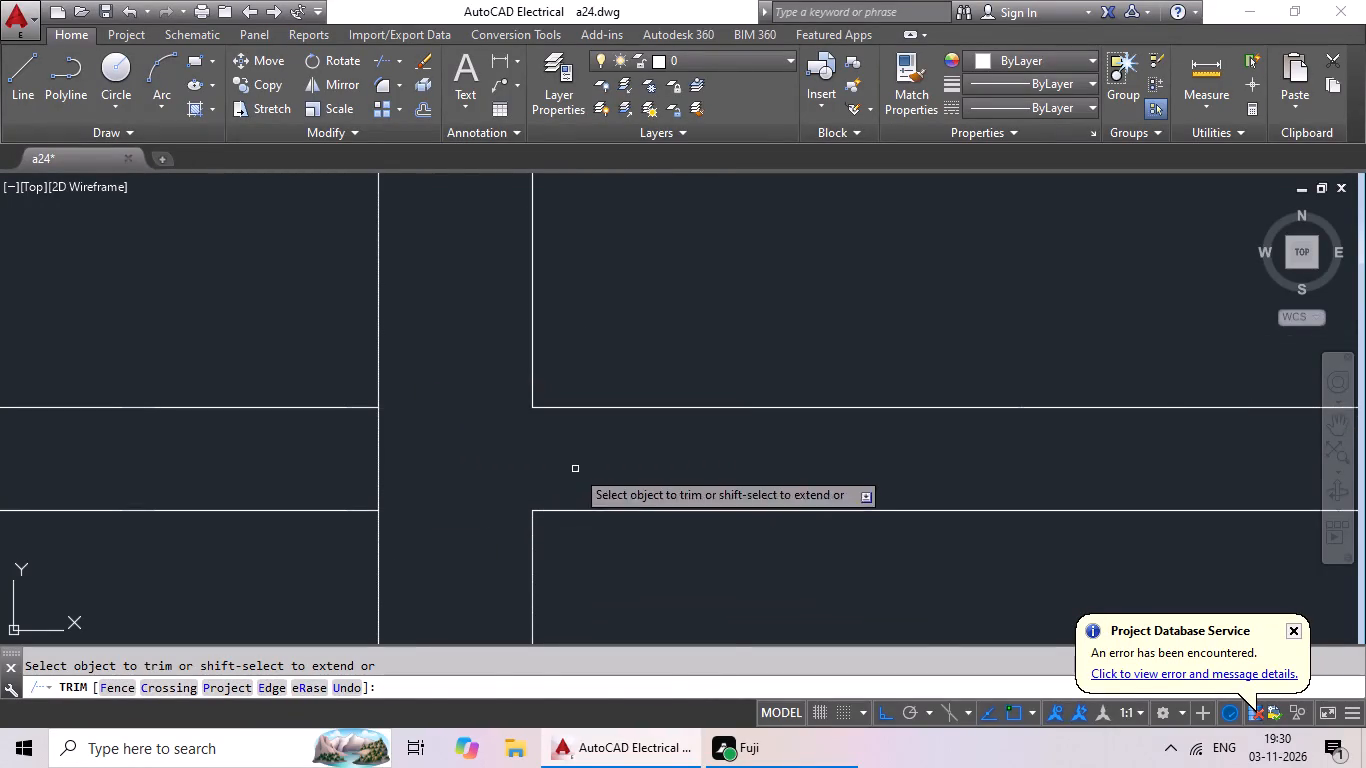
pyautogui.moveTo(570, 463); pyautogui.dragTo(336, 466)
pyautogui.click(335, 467)
# Trim open the junction where the small upper left projection's lower wall meets the left outer side wall.
pyautogui.scroll(-4, 434, 453)
pyautogui.moveTo(482, 517); pyautogui.dragTo(576, 478, button='middle')
pyautogui.scroll(2, 524, 517)
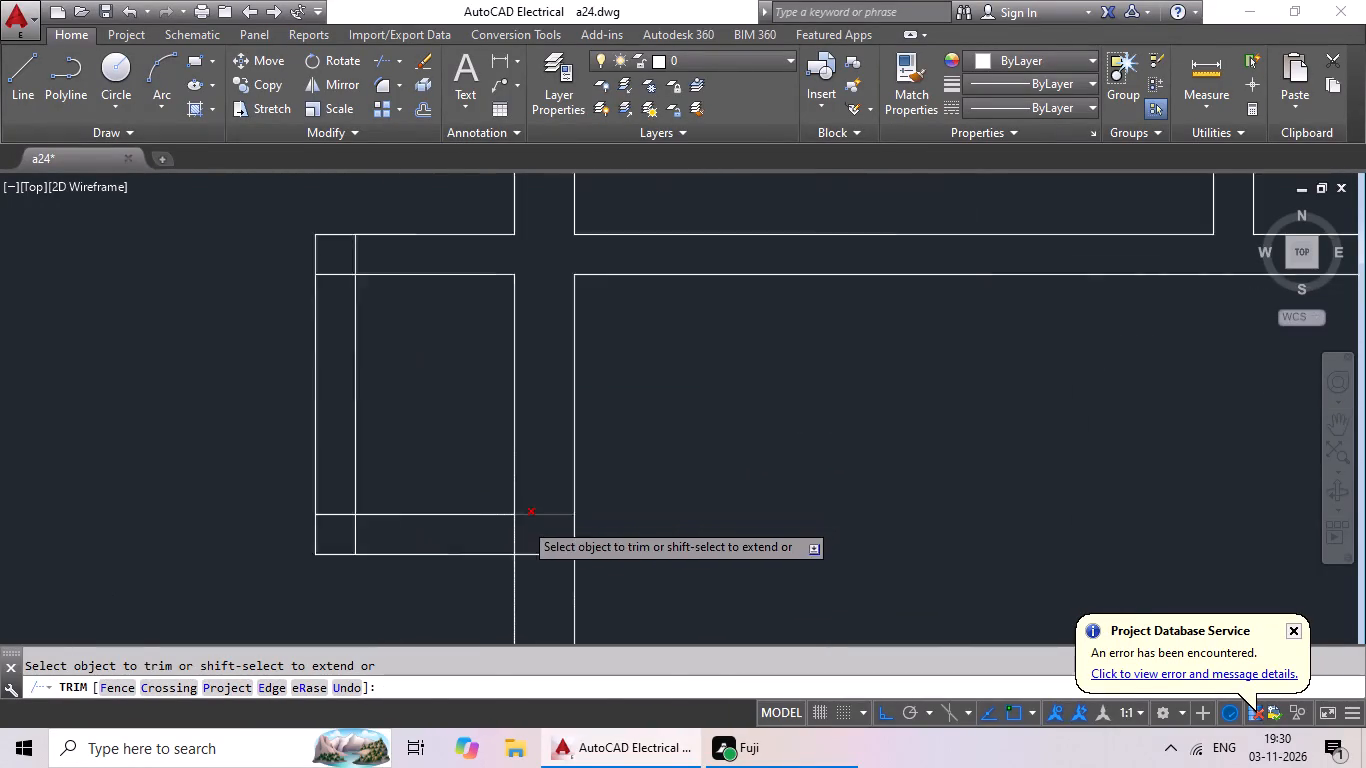
pyautogui.scroll(1, 523, 521)
pyautogui.moveTo(559, 467); pyautogui.dragTo(553, 577)
pyautogui.click(553, 577)
pyautogui.moveTo(552, 532); pyautogui.dragTo(451, 562)
pyautogui.moveTo(450, 563); pyautogui.dragTo(475, 556)
# Trim the inner wall lines' overlaps at the upper left corner of the small upper projection on the plan's left side.
pyautogui.scroll(-4, 535, 535)
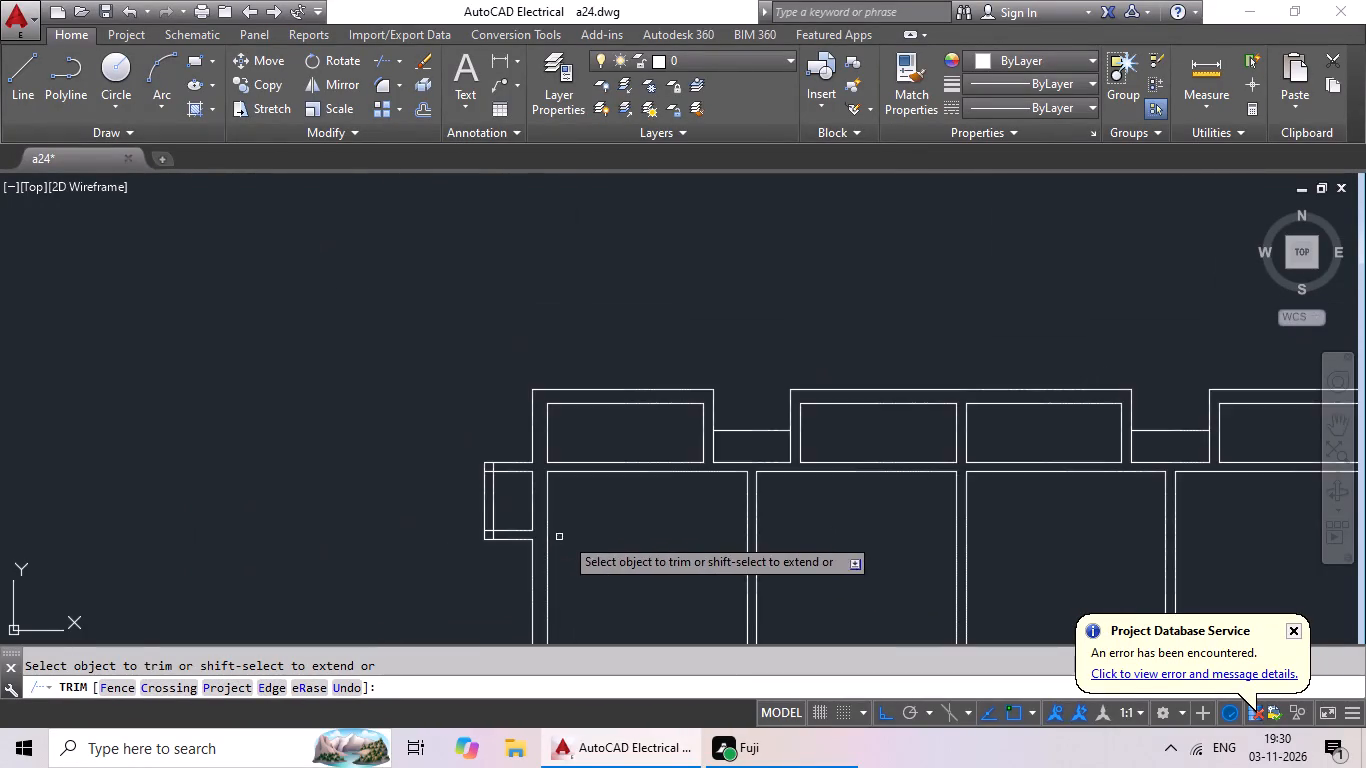
pyautogui.scroll(-1, 600, 522)
pyautogui.moveTo(600, 521); pyautogui.dragTo(501, 521, button='middle')
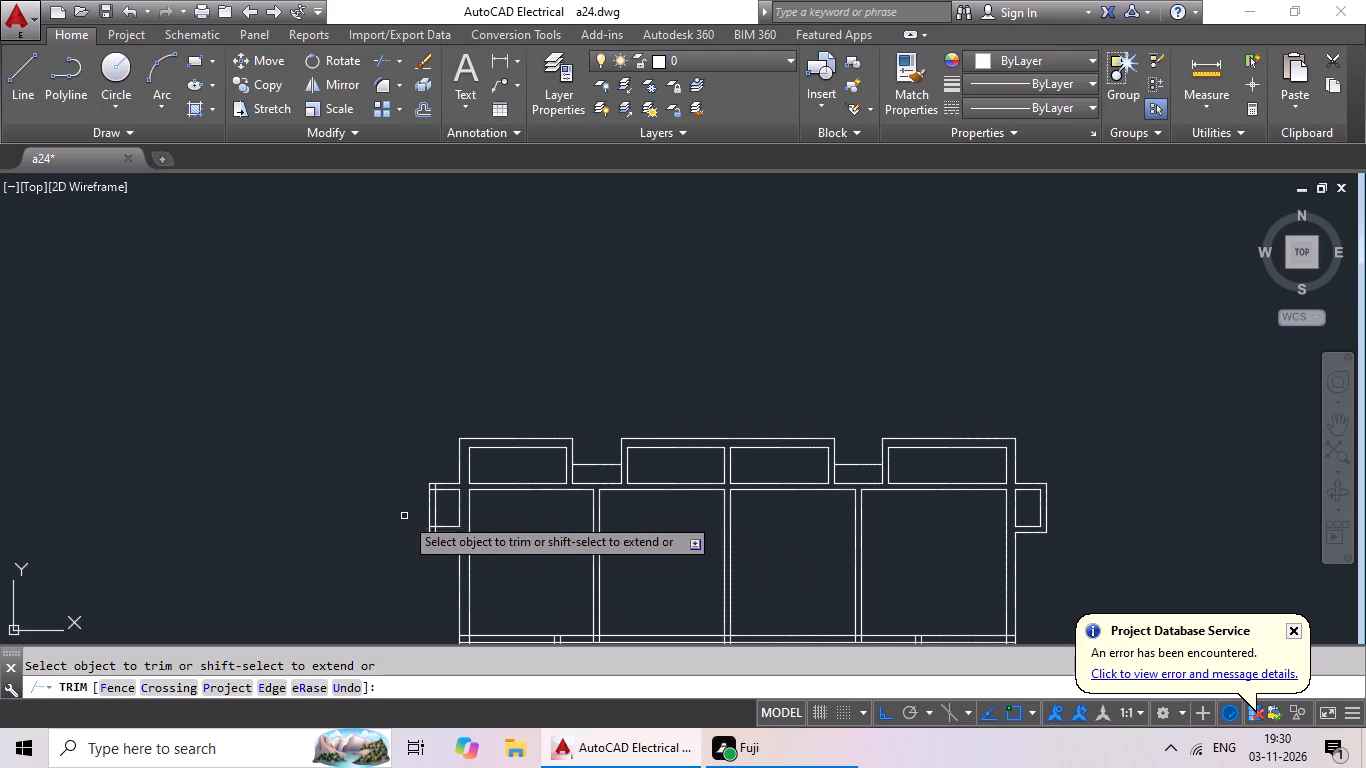
pyautogui.scroll(4, 419, 492)
pyautogui.scroll(2, 526, 467)
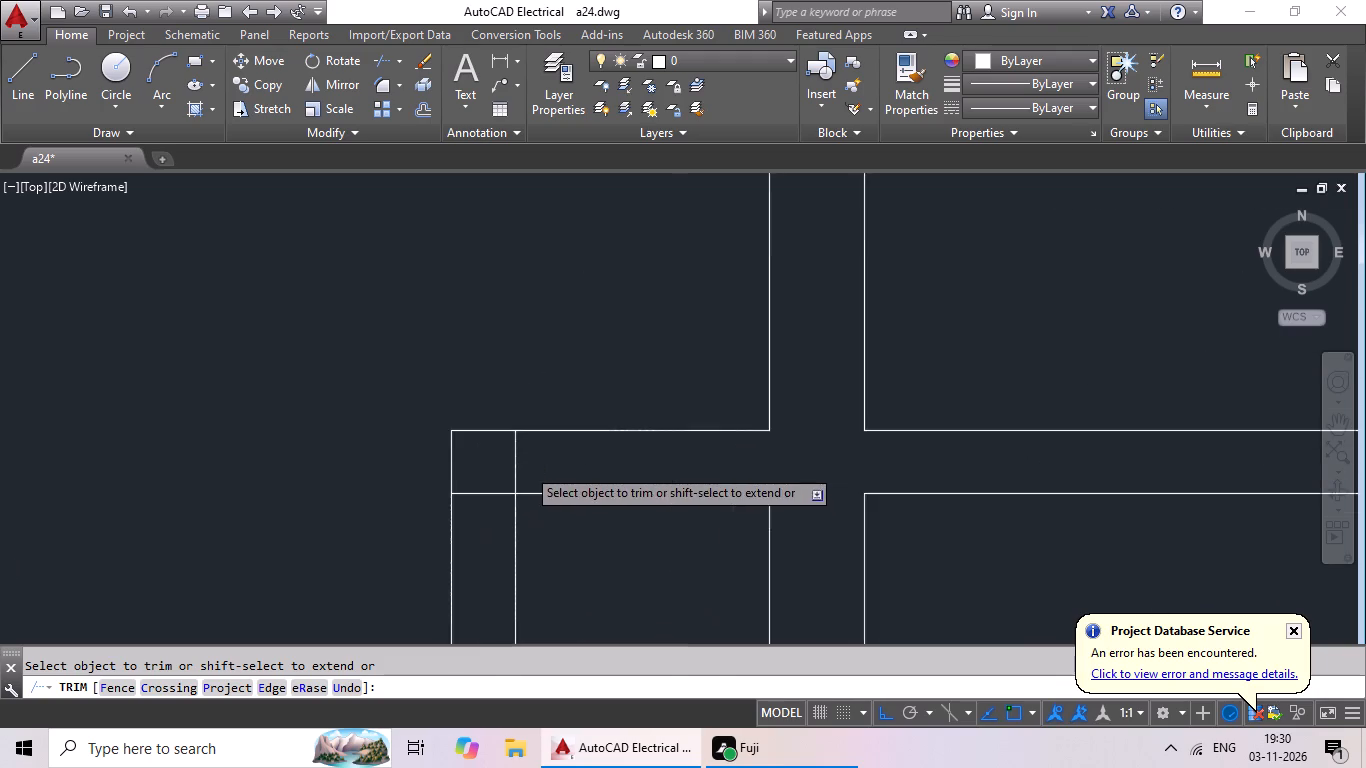
pyautogui.moveTo(543, 437); pyautogui.dragTo(450, 459)
pyautogui.moveTo(456, 456); pyautogui.dragTo(437, 553)
pyautogui.moveTo(437, 551); pyautogui.dragTo(457, 453)
pyautogui.click(466, 451)
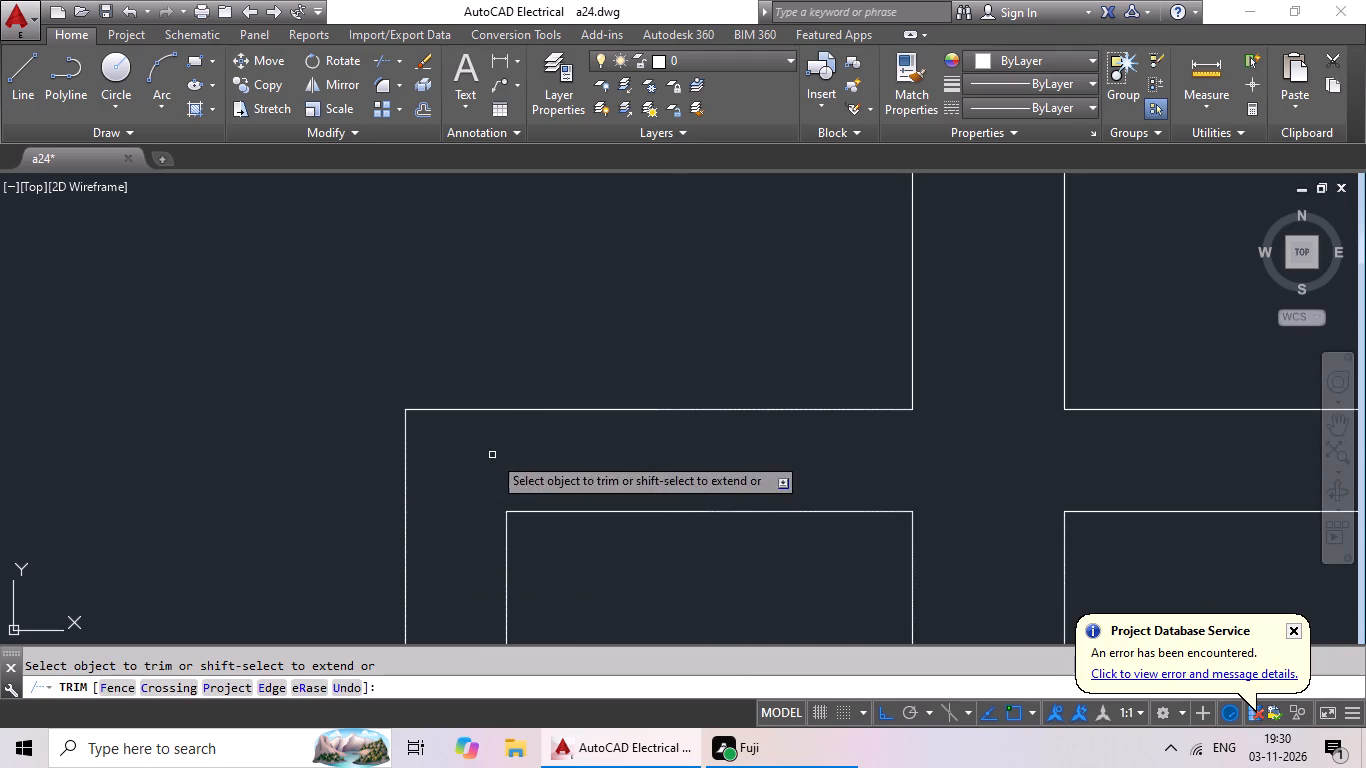
# Trim the inner wall lines' overlaps at the lower left corner of the small upper projection on the plan's left side.
pyautogui.scroll(-4, 493, 455)
pyautogui.scroll(4, 483, 556)
pyautogui.moveTo(542, 590); pyautogui.dragTo(520, 450, button='middle')
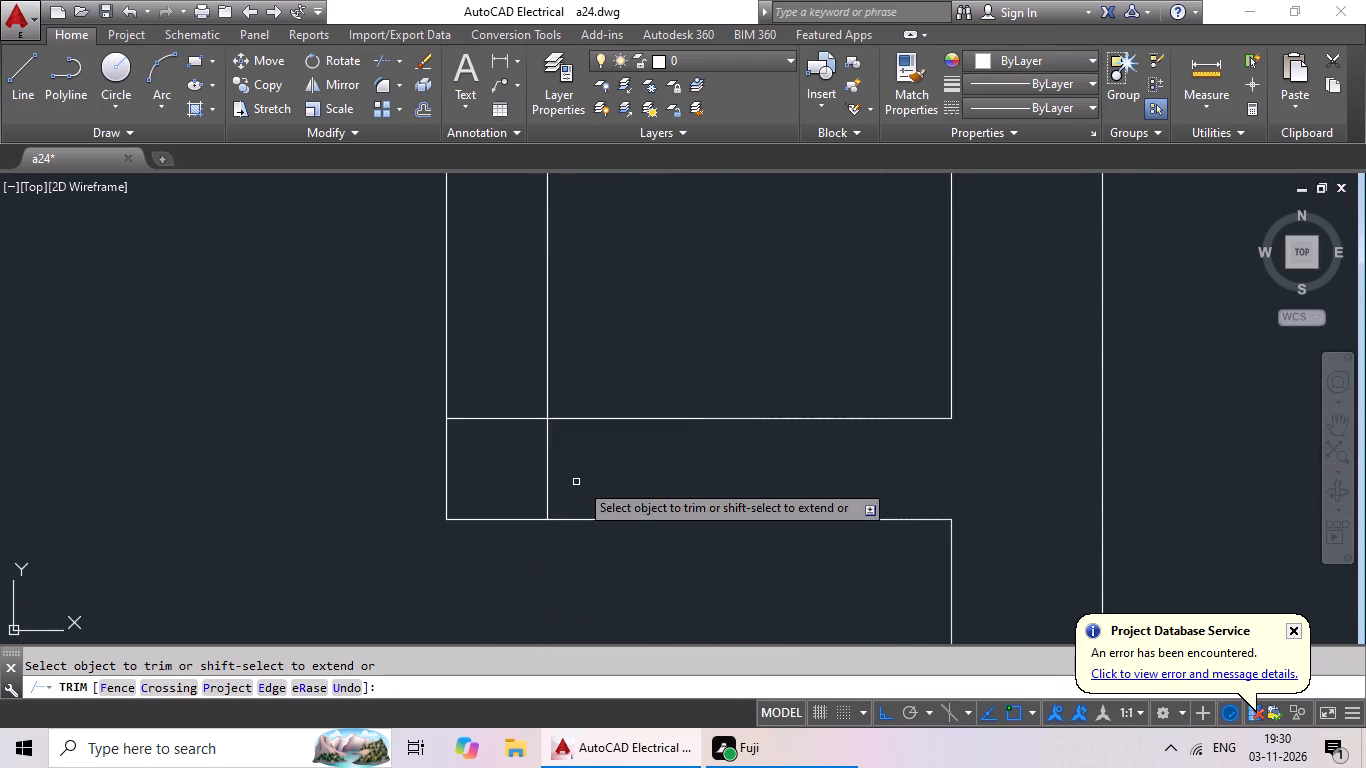
pyautogui.scroll(2, 524, 466)
pyautogui.moveTo(620, 430); pyautogui.dragTo(520, 472)
pyautogui.click(520, 472)
pyautogui.moveTo(482, 294); pyautogui.dragTo(474, 314)
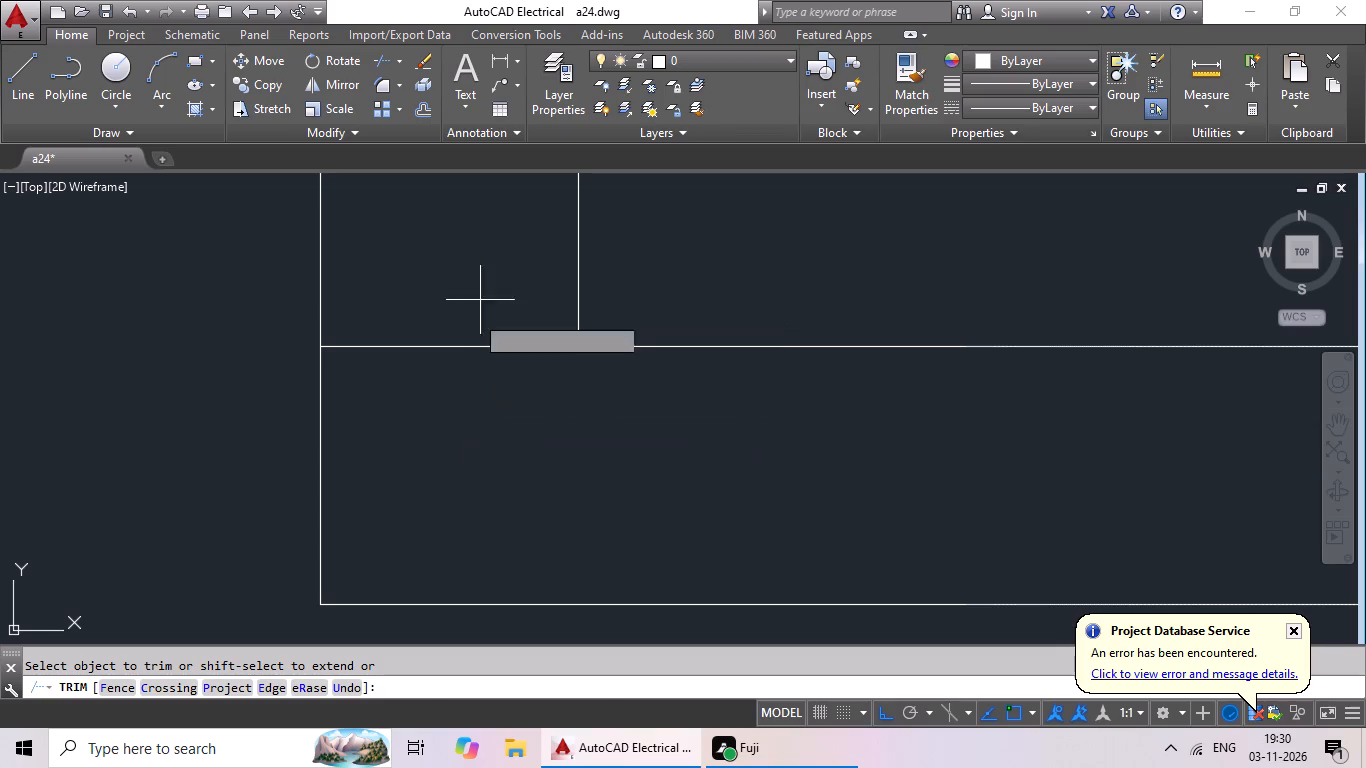
pyautogui.moveTo(474, 314); pyautogui.dragTo(441, 416)
pyautogui.click(441, 416)
# Trim open the junction where the horizontal wall below the large rooms meets the right outer side wall.
pyautogui.scroll(-4, 486, 411)
pyautogui.moveTo(528, 498); pyautogui.dragTo(521, 416, button='middle')
pyautogui.scroll(-3, 568, 427)
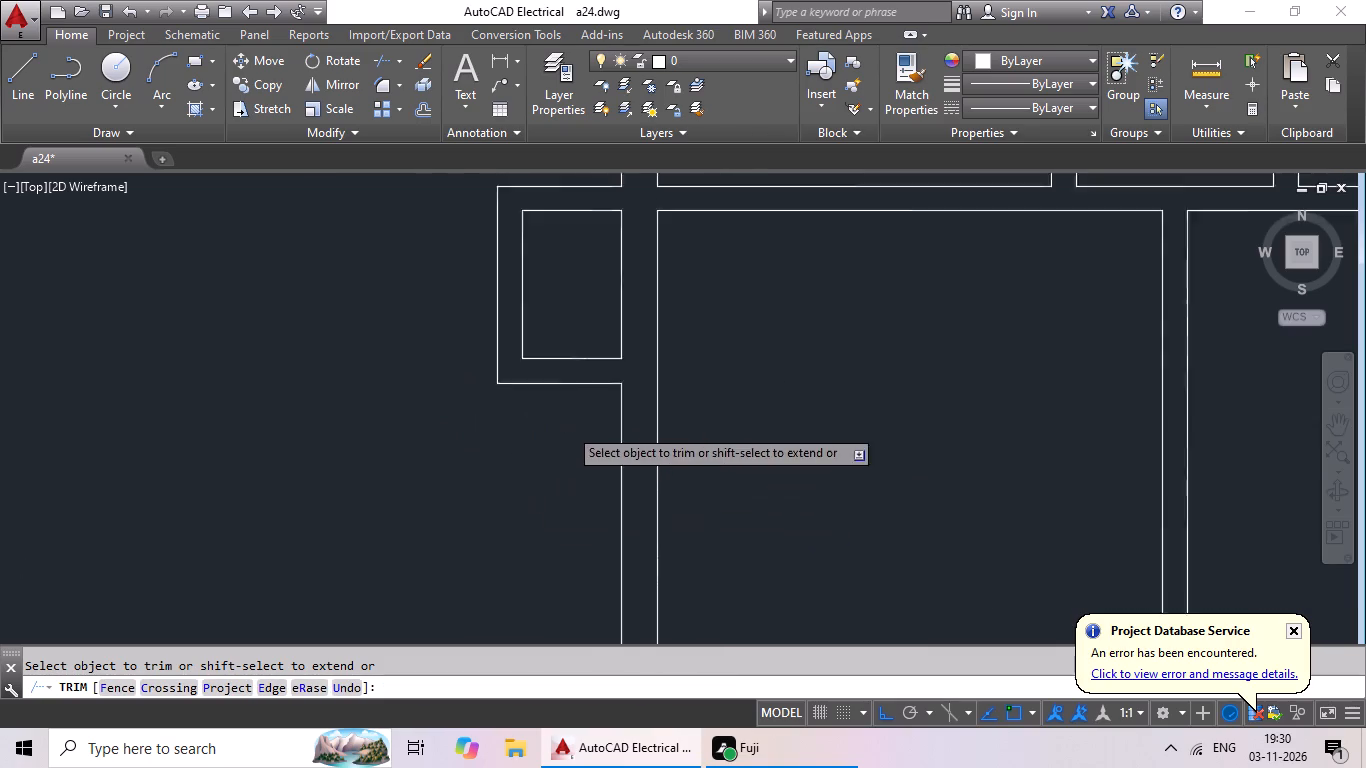
pyautogui.scroll(-1, 717, 441)
pyautogui.moveTo(718, 442); pyautogui.dragTo(574, 374, button='middle')
pyautogui.moveTo(816, 391); pyautogui.dragTo(522, 362, button='middle')
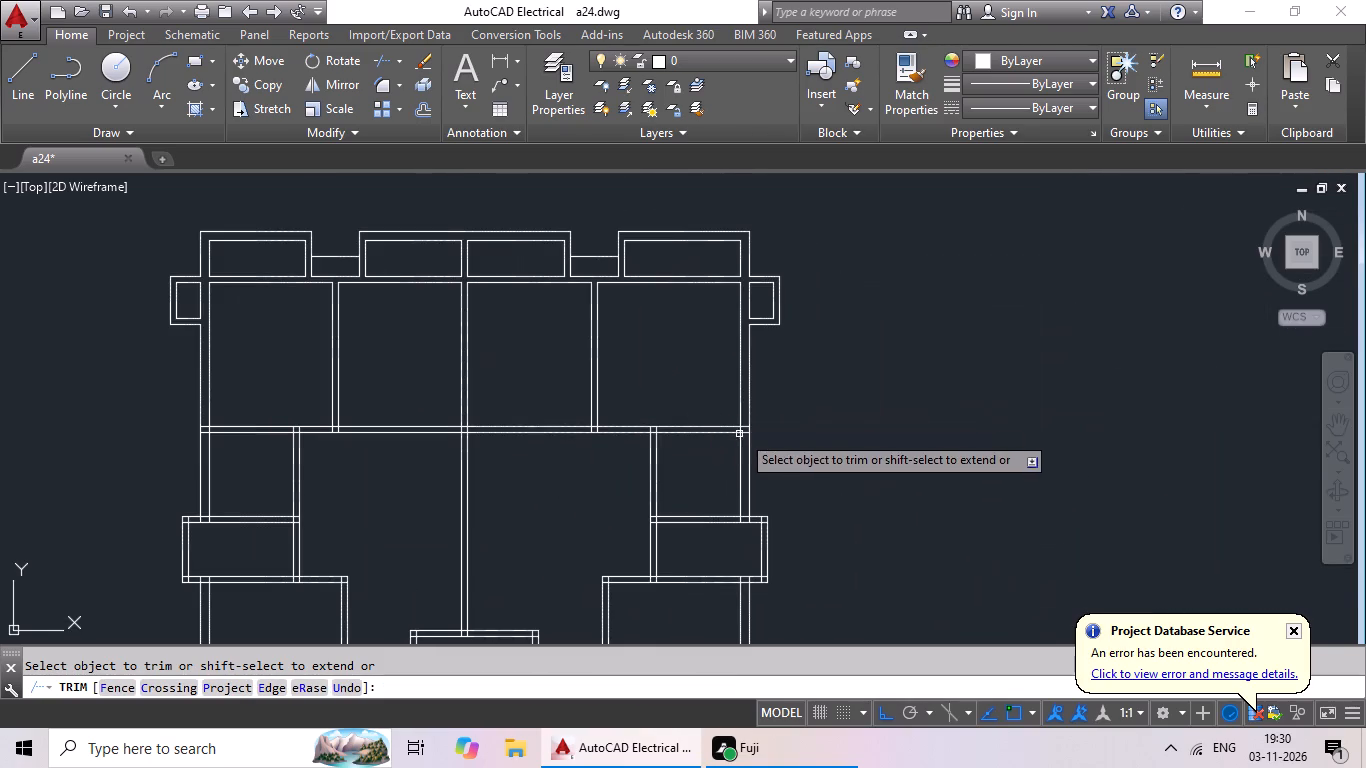
pyautogui.scroll(5, 743, 444)
pyautogui.moveTo(728, 295); pyautogui.dragTo(716, 414)
pyautogui.click(716, 414)
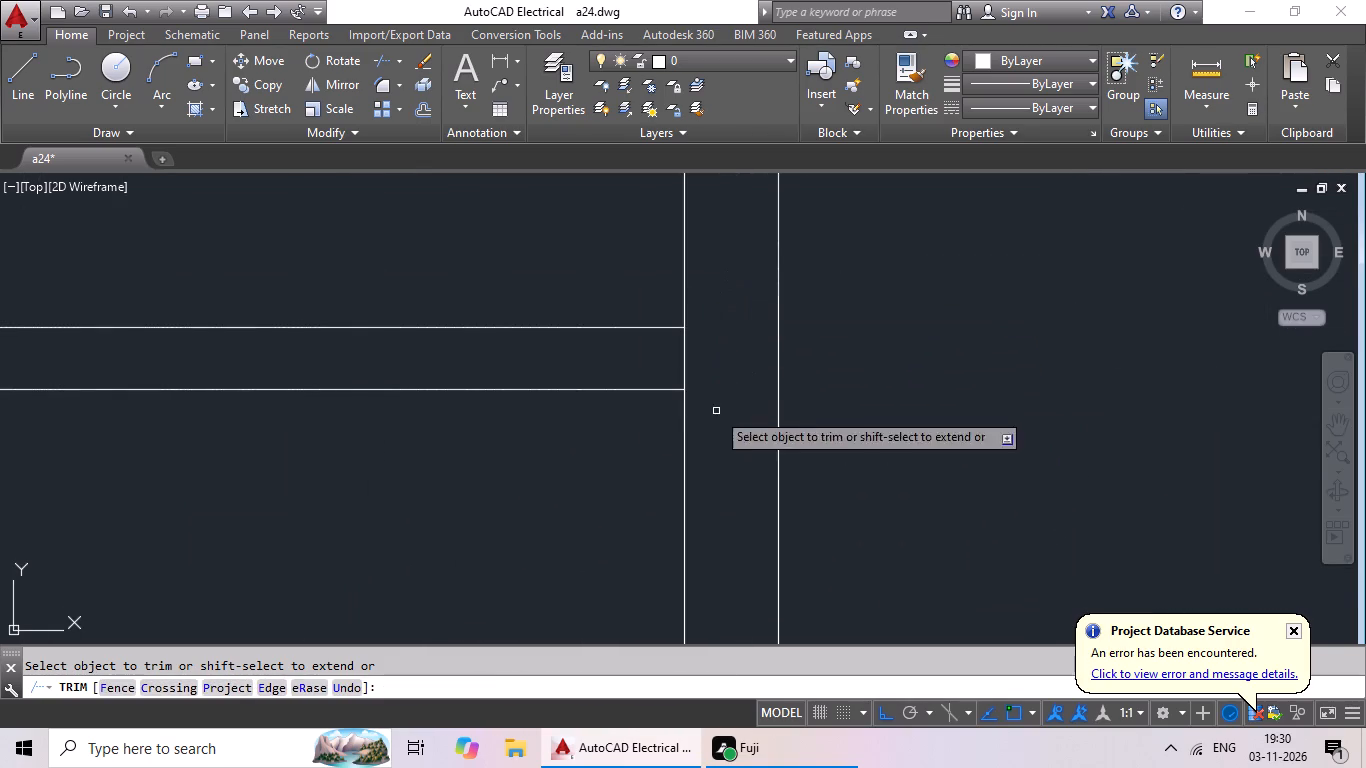
pyautogui.moveTo(731, 336); pyautogui.dragTo(588, 374)
pyautogui.click(588, 374)
# Trim open the junction where the right small room's inner side wall meets the horizontal wall below the large rooms.
pyautogui.scroll(-4, 668, 356)
pyautogui.moveTo(554, 391); pyautogui.dragTo(668, 393, button='middle')
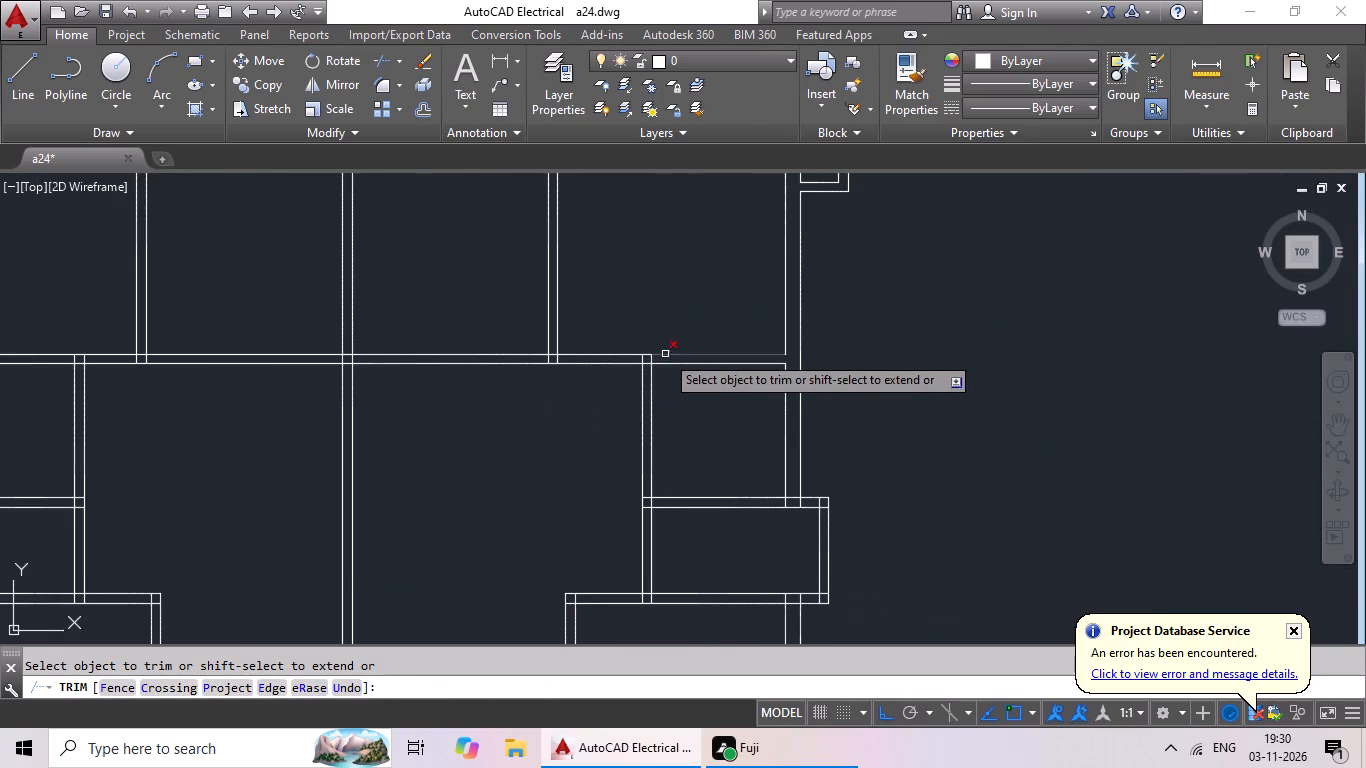
pyautogui.scroll(4, 622, 363)
pyautogui.scroll(3, 808, 321)
pyautogui.moveTo(833, 300); pyautogui.dragTo(454, 331)
pyautogui.click(453, 332)
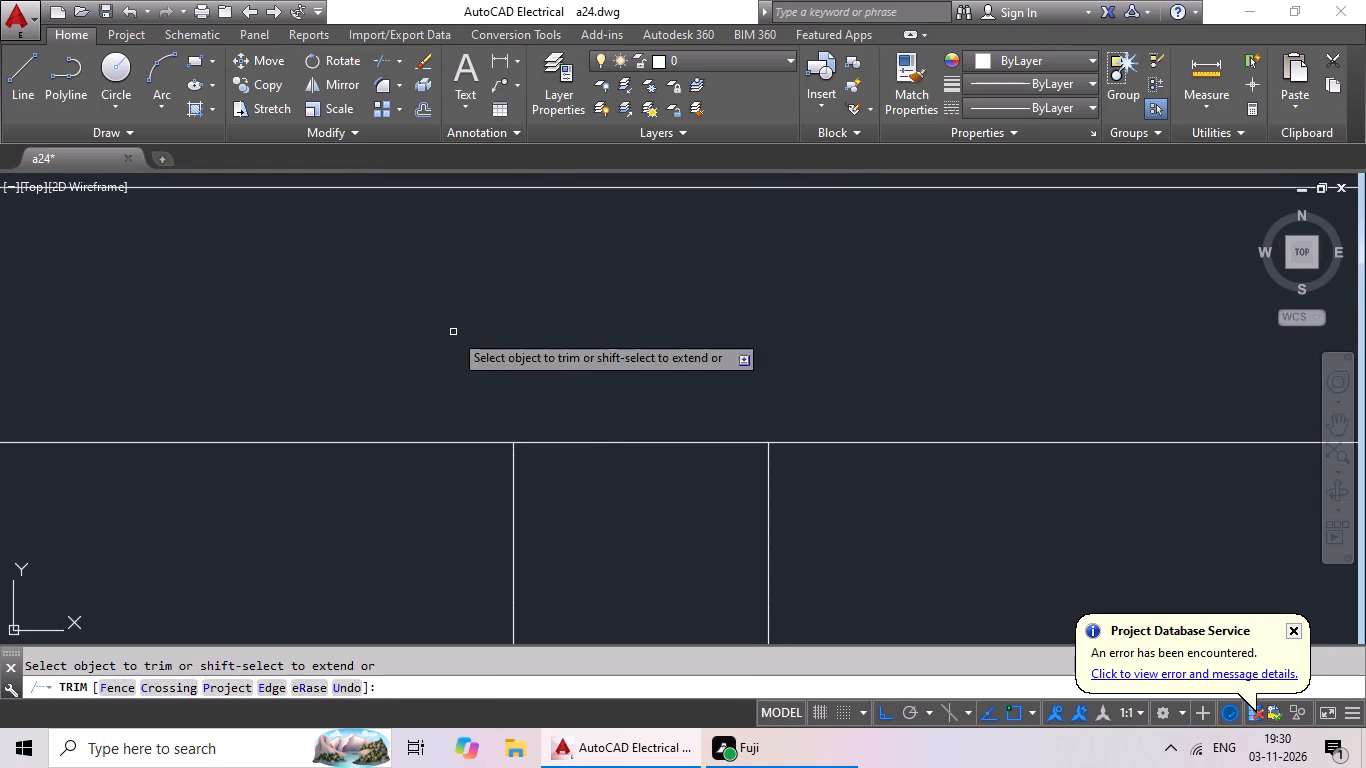
pyautogui.moveTo(598, 364); pyautogui.dragTo(591, 508)
pyautogui.click(596, 497)
# Trim open the junction where the partition between the two right-hand large rooms meets the horizontal wall below them.
pyautogui.scroll(-2, 392, 483)
pyautogui.moveTo(369, 496); pyautogui.dragTo(403, 493, button='middle')
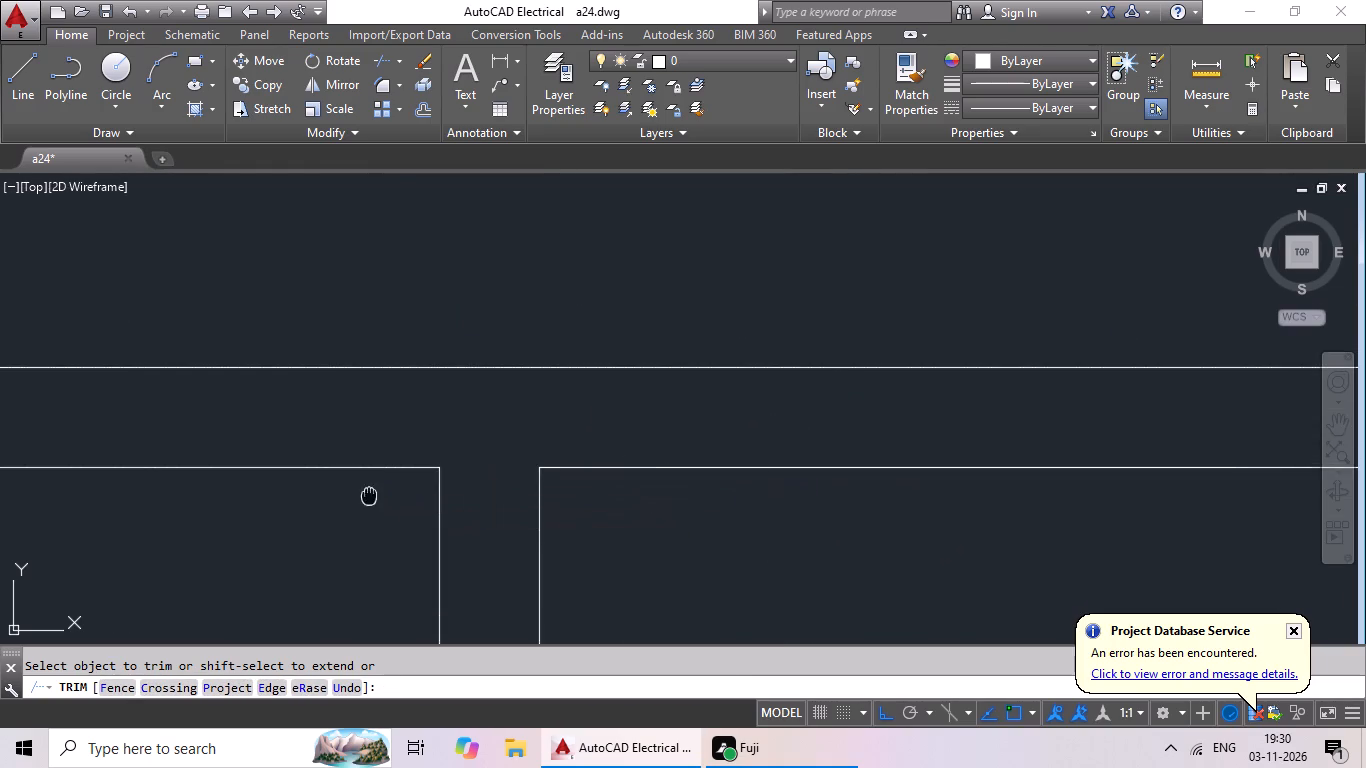
pyautogui.moveTo(403, 493); pyautogui.dragTo(852, 477, button='middle')
pyautogui.scroll(-2, 732, 480)
pyautogui.scroll(5, 452, 435)
pyautogui.scroll(-3, 623, 440)
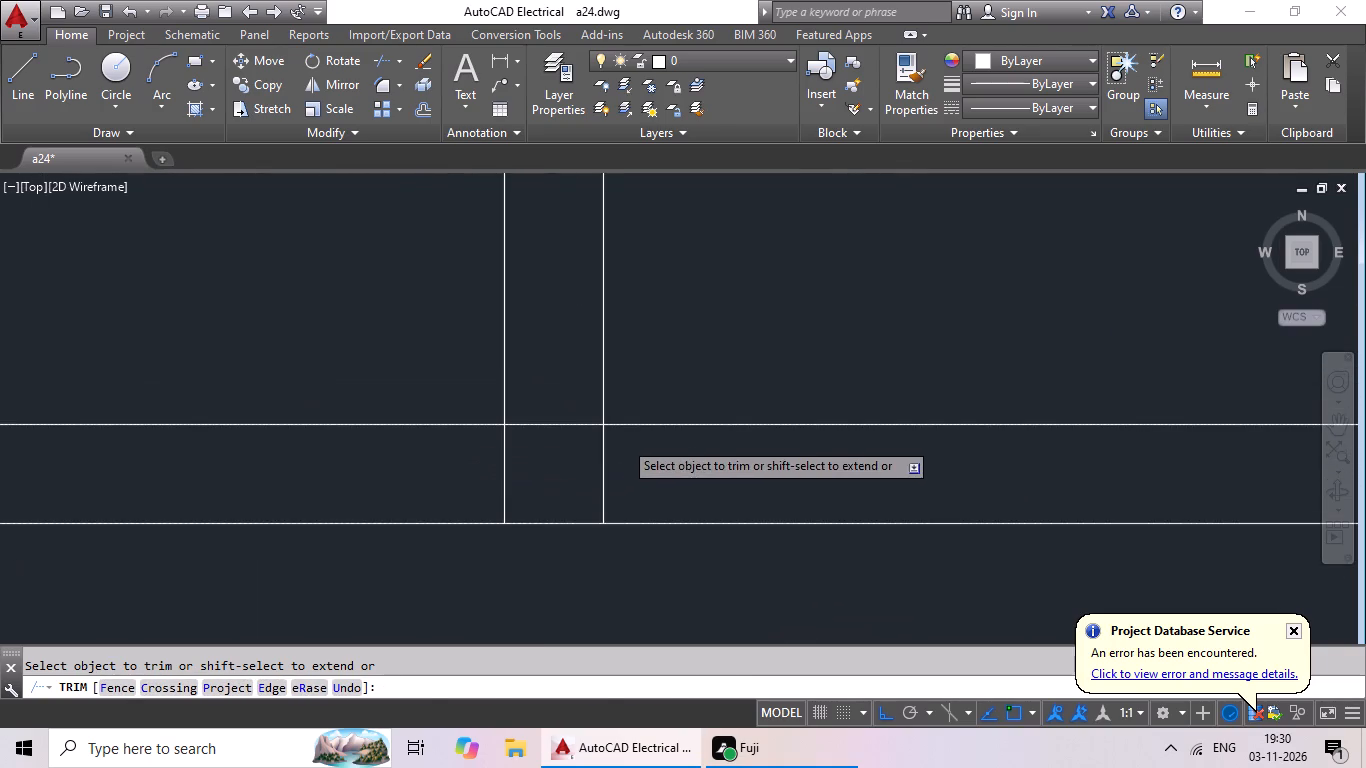
pyautogui.moveTo(684, 442); pyautogui.dragTo(481, 485)
pyautogui.click(479, 488)
pyautogui.moveTo(567, 358); pyautogui.dragTo(541, 458)
pyautogui.click(541, 458)
# Trim the crossing lines where the central vertical wall passes through the horizontal wall below the large rooms into an open junction.
pyautogui.scroll(-2, 581, 418)
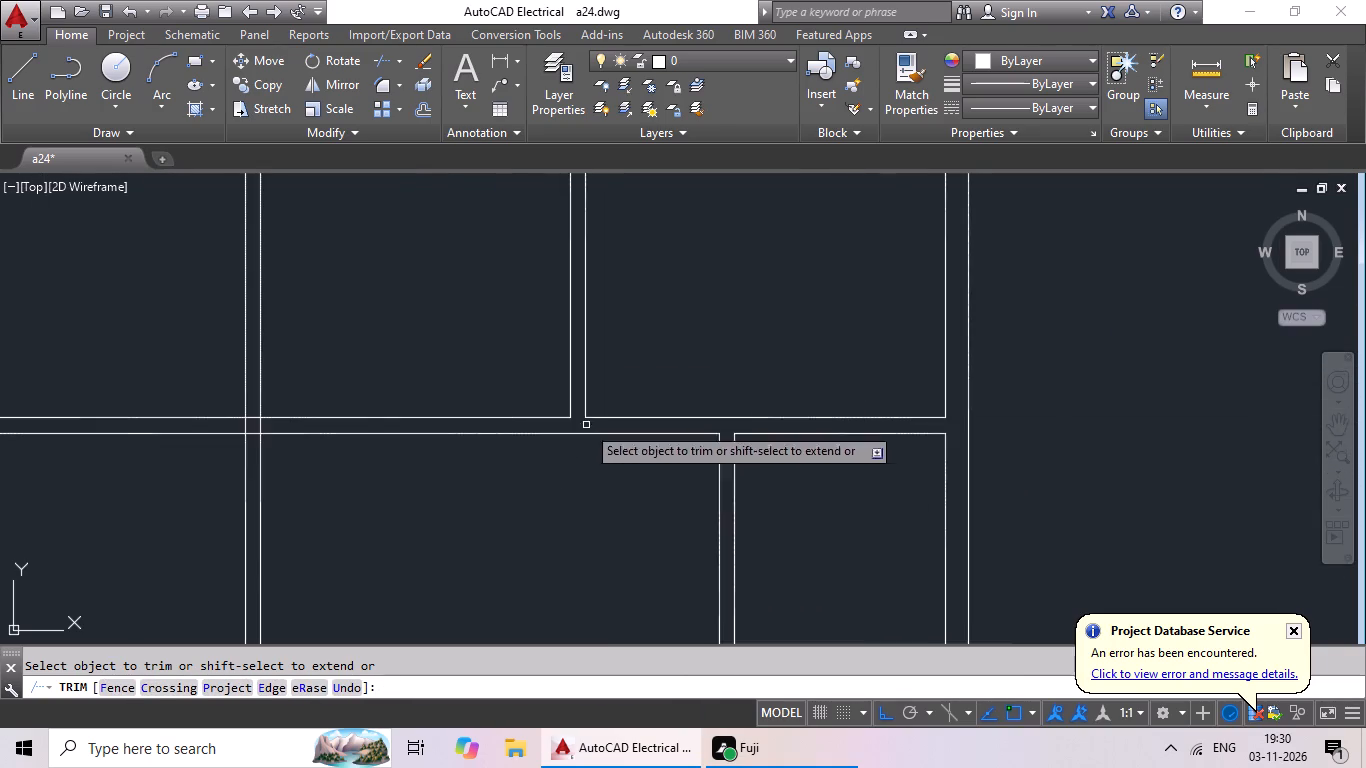
pyautogui.scroll(-4, 588, 428)
pyautogui.moveTo(622, 500); pyautogui.dragTo(678, 448, button='middle')
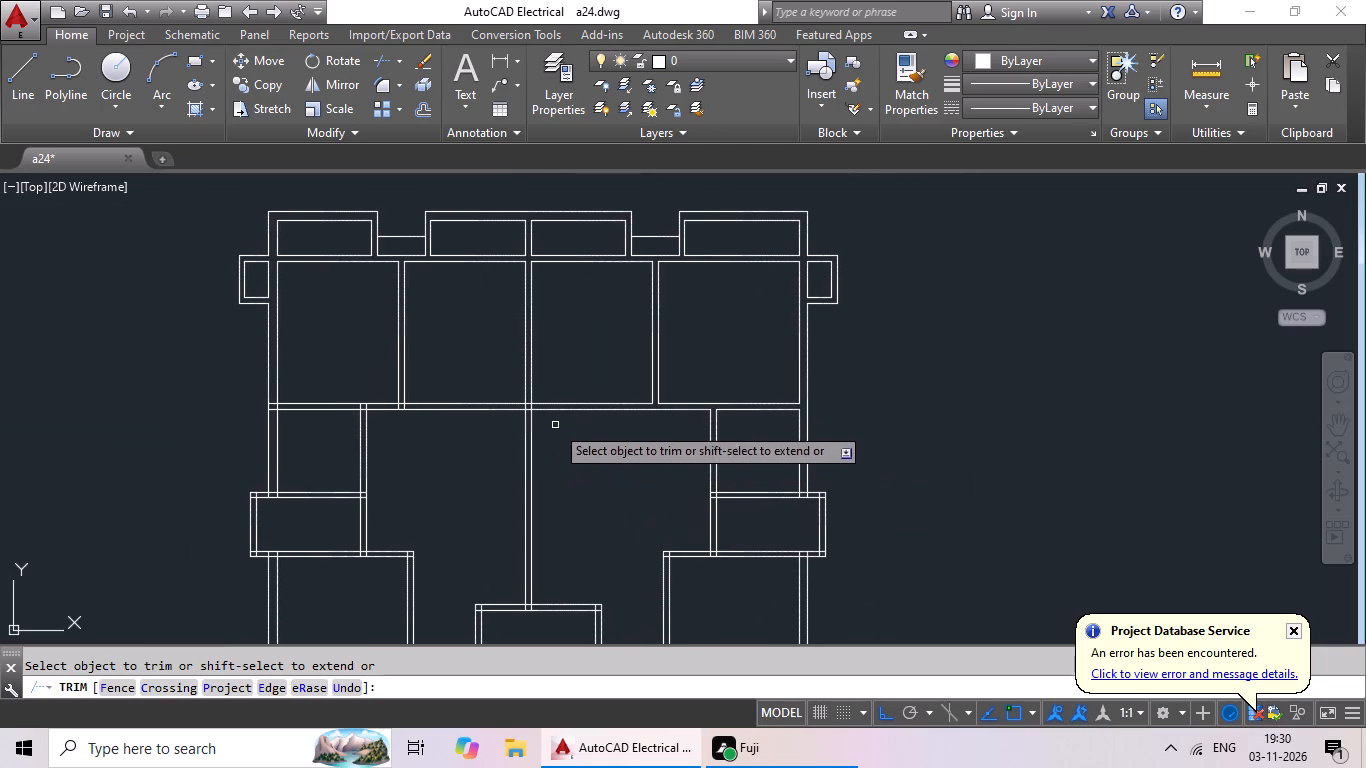
pyautogui.scroll(5, 516, 412)
pyautogui.scroll(3, 651, 369)
pyautogui.moveTo(740, 342); pyautogui.dragTo(352, 404)
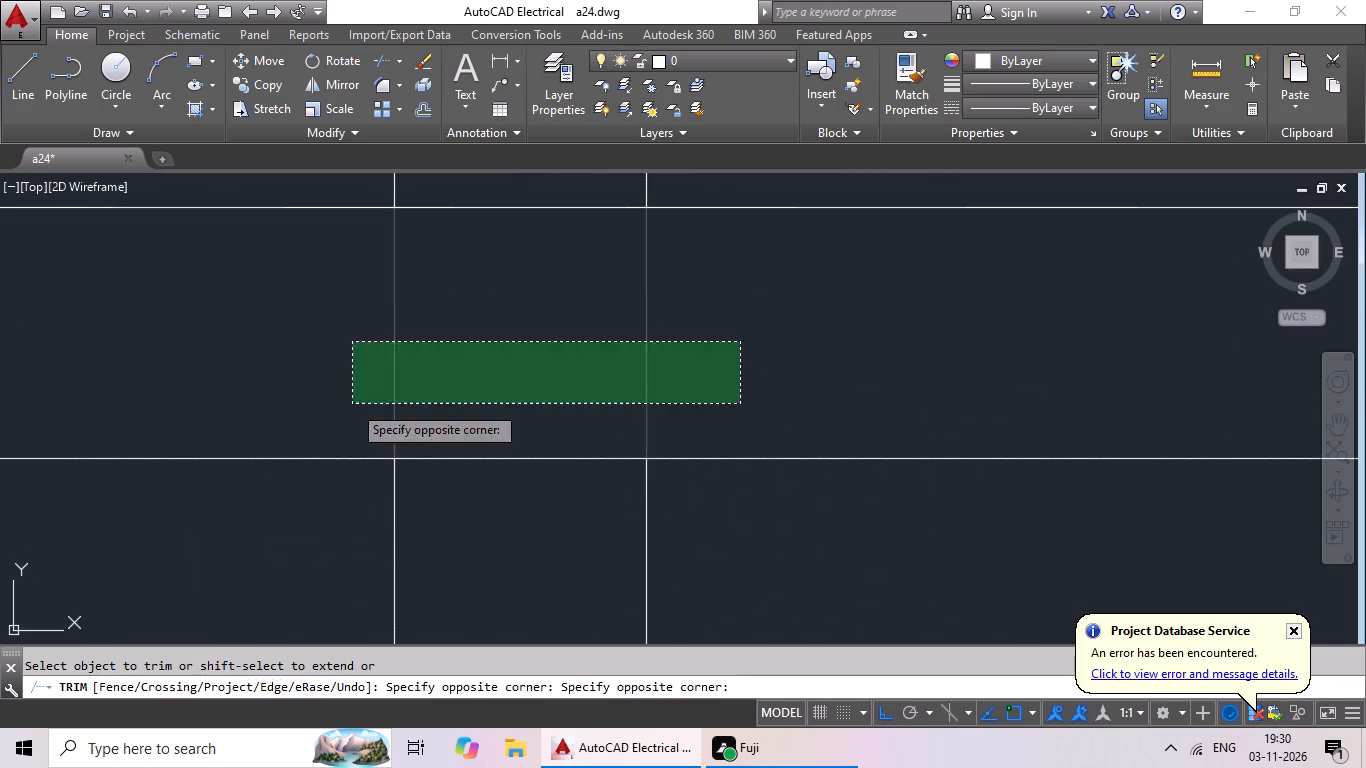
pyautogui.click(352, 404)
pyautogui.scroll(-3, 354, 408)
pyautogui.moveTo(406, 326); pyautogui.dragTo(377, 496)
pyautogui.click(377, 493)
# Trim open the junction where the partition between the two left-hand large rooms meets the horizontal wall below them.
pyautogui.scroll(-5, 412, 457)
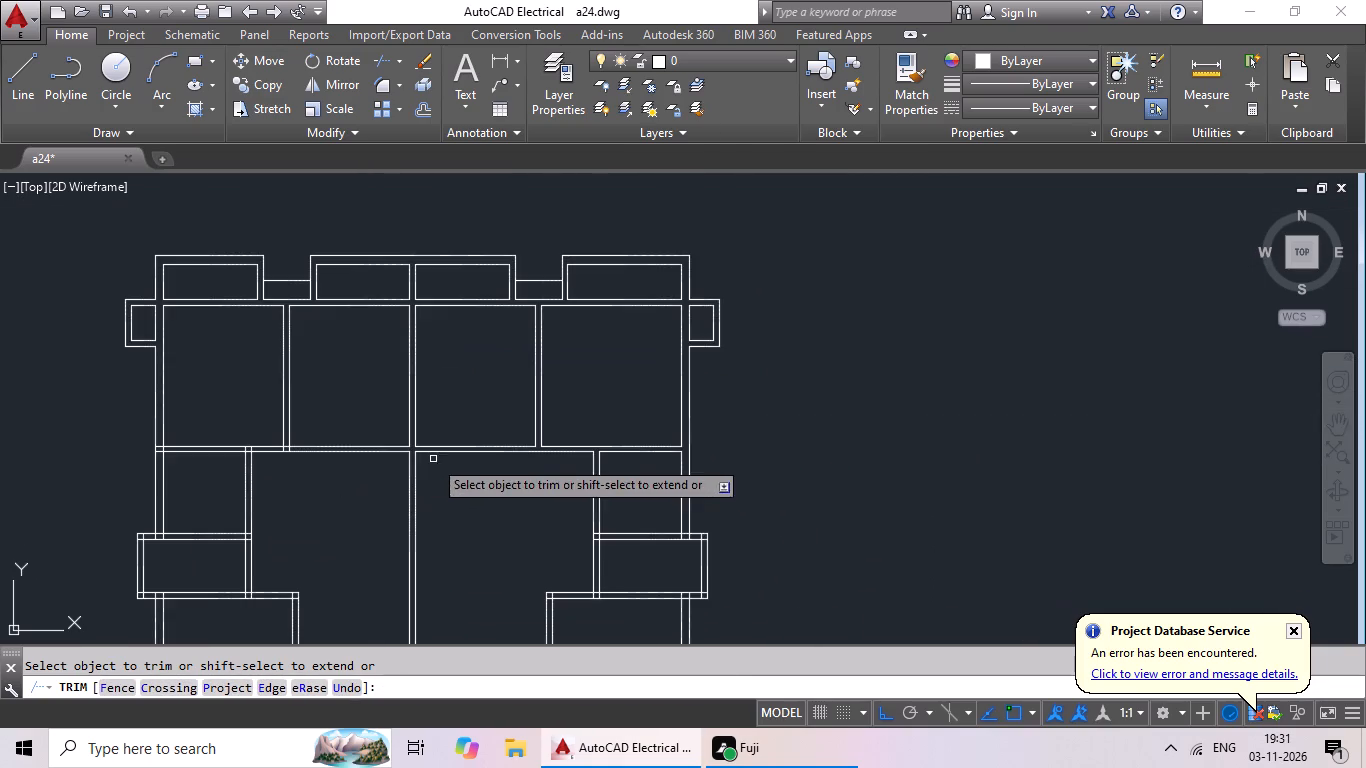
pyautogui.scroll(-1, 460, 468)
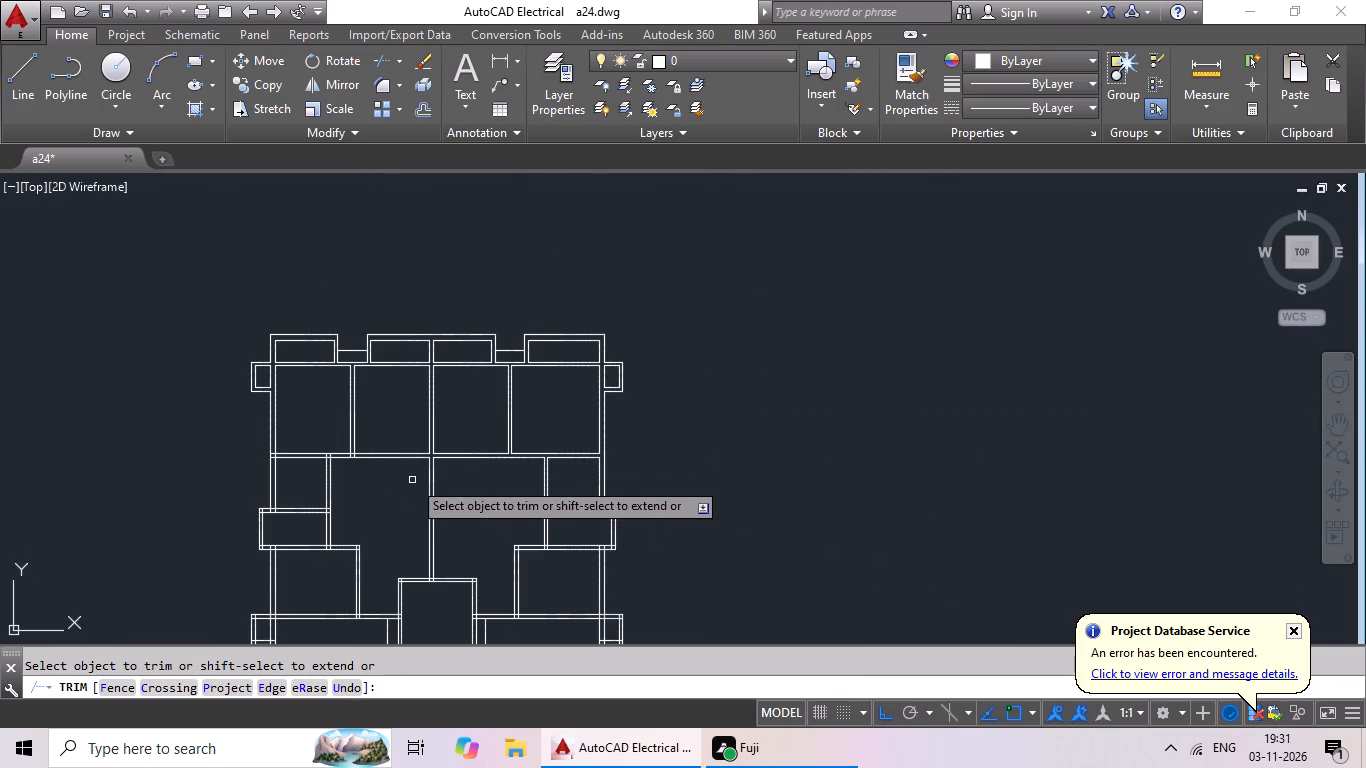
pyautogui.moveTo(354, 501); pyautogui.dragTo(619, 502, button='middle')
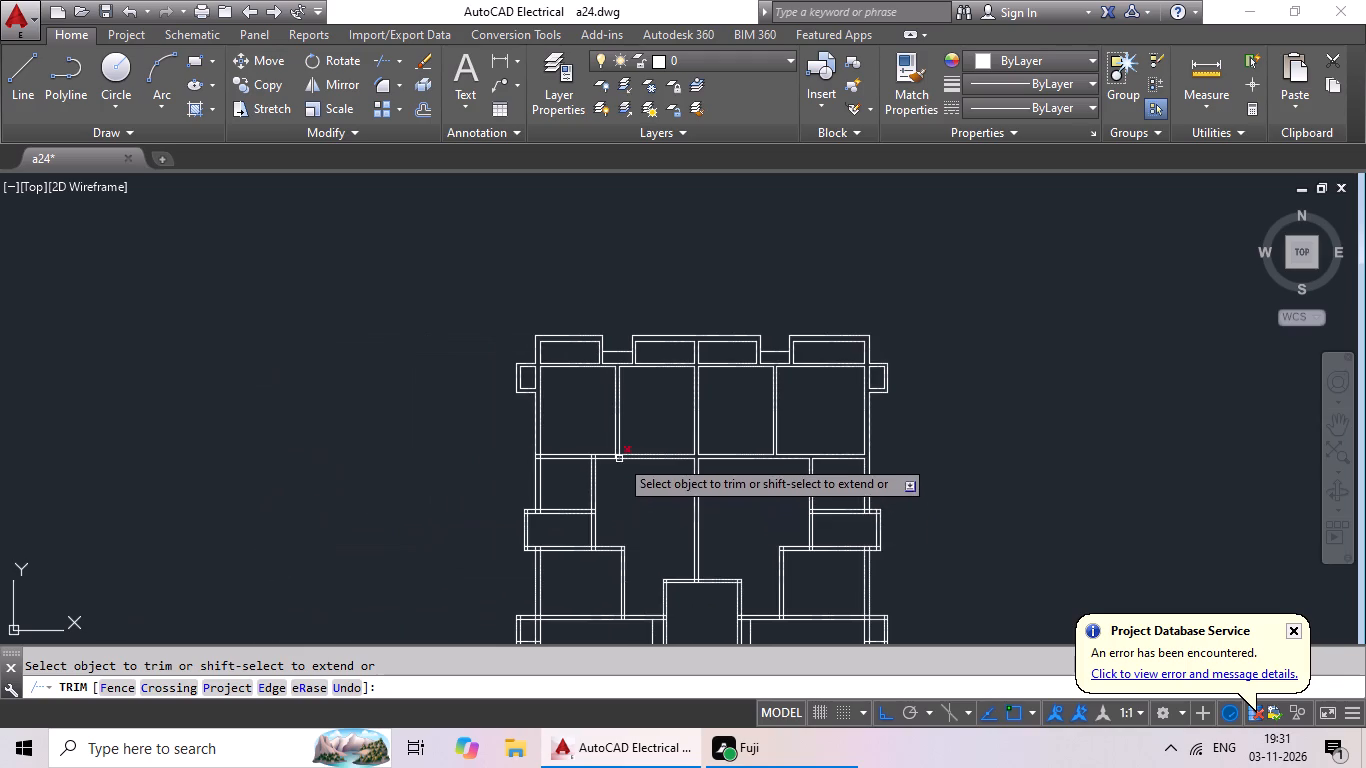
pyautogui.scroll(7, 619, 457)
pyautogui.moveTo(654, 514); pyautogui.dragTo(442, 539)
pyautogui.moveTo(441, 539); pyautogui.dragTo(455, 536)
pyautogui.moveTo(589, 405); pyautogui.dragTo(580, 423)
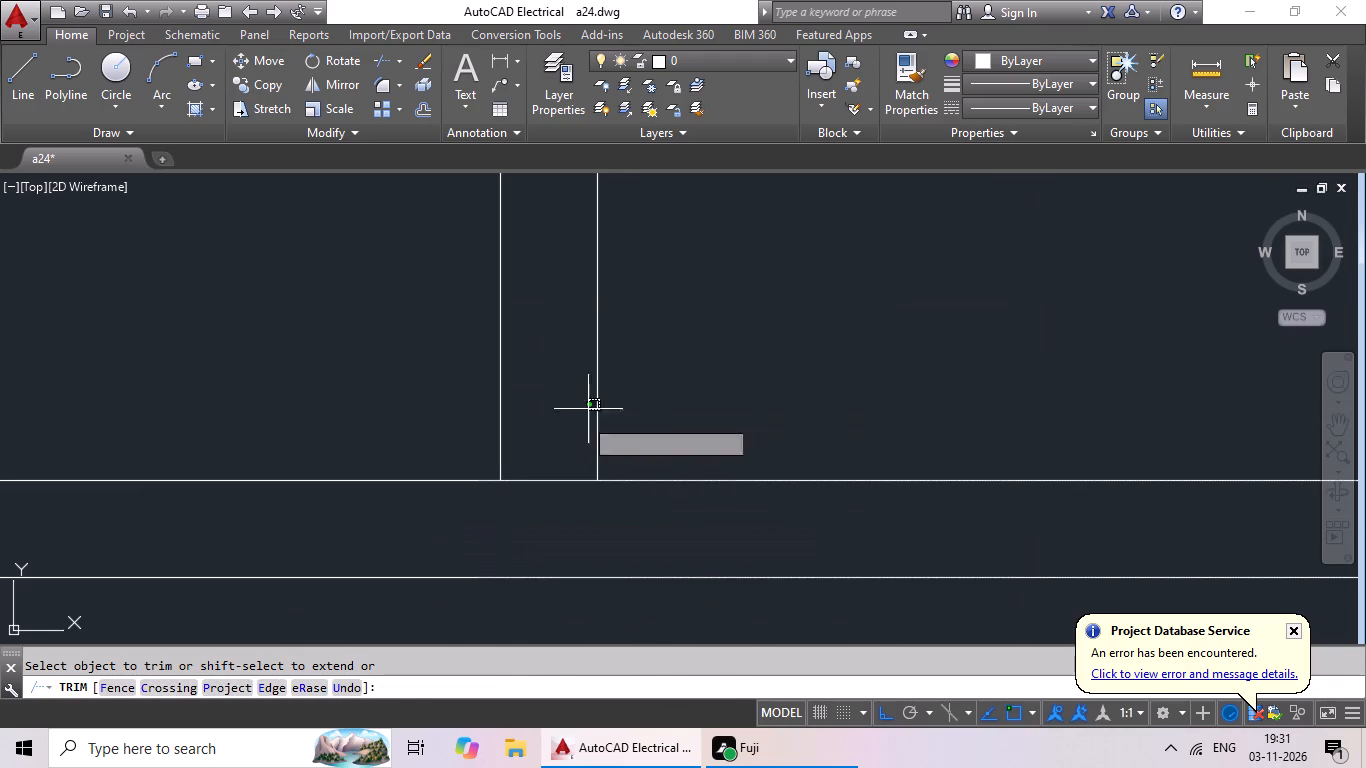
pyautogui.moveTo(580, 423); pyautogui.dragTo(542, 552)
pyautogui.click(543, 538)
# Trim open the junction where the left small room's inner side wall meets the horizontal wall below the large rooms.
pyautogui.scroll(-4, 558, 532)
pyautogui.moveTo(496, 591); pyautogui.dragTo(820, 492, button='middle')
pyautogui.scroll(-1, 821, 525)
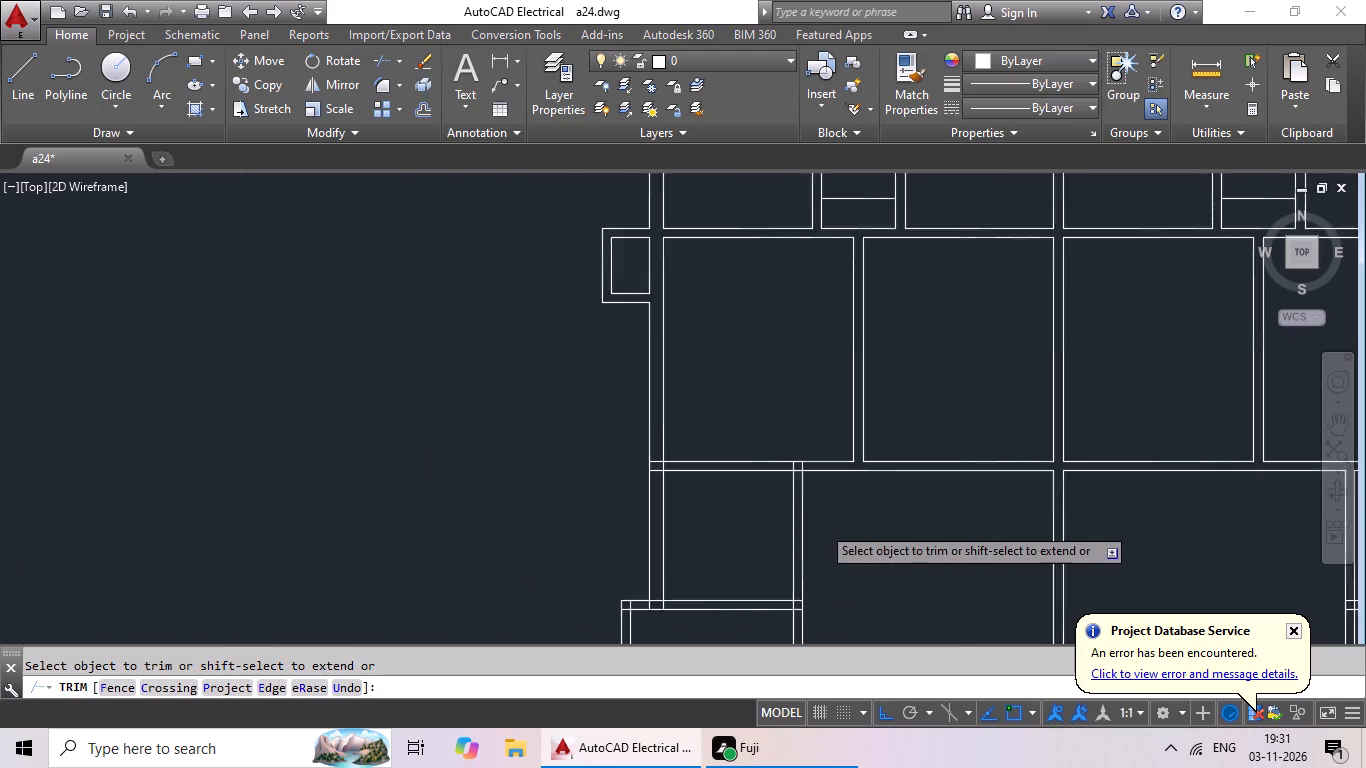
pyautogui.scroll(-2, 821, 525)
pyautogui.moveTo(807, 533); pyautogui.dragTo(799, 462, button='middle')
pyautogui.scroll(4, 800, 437)
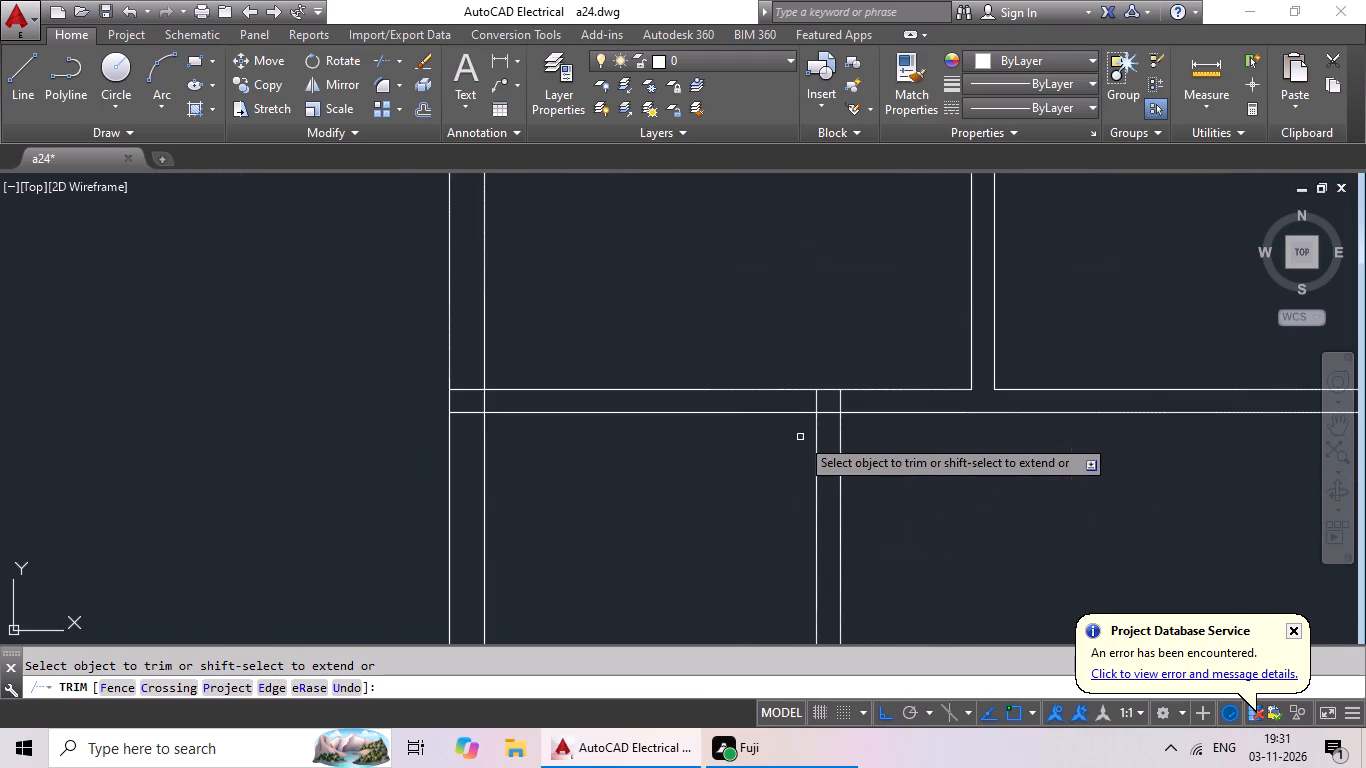
pyautogui.scroll(5, 858, 396)
pyautogui.moveTo(841, 388); pyautogui.dragTo(436, 458)
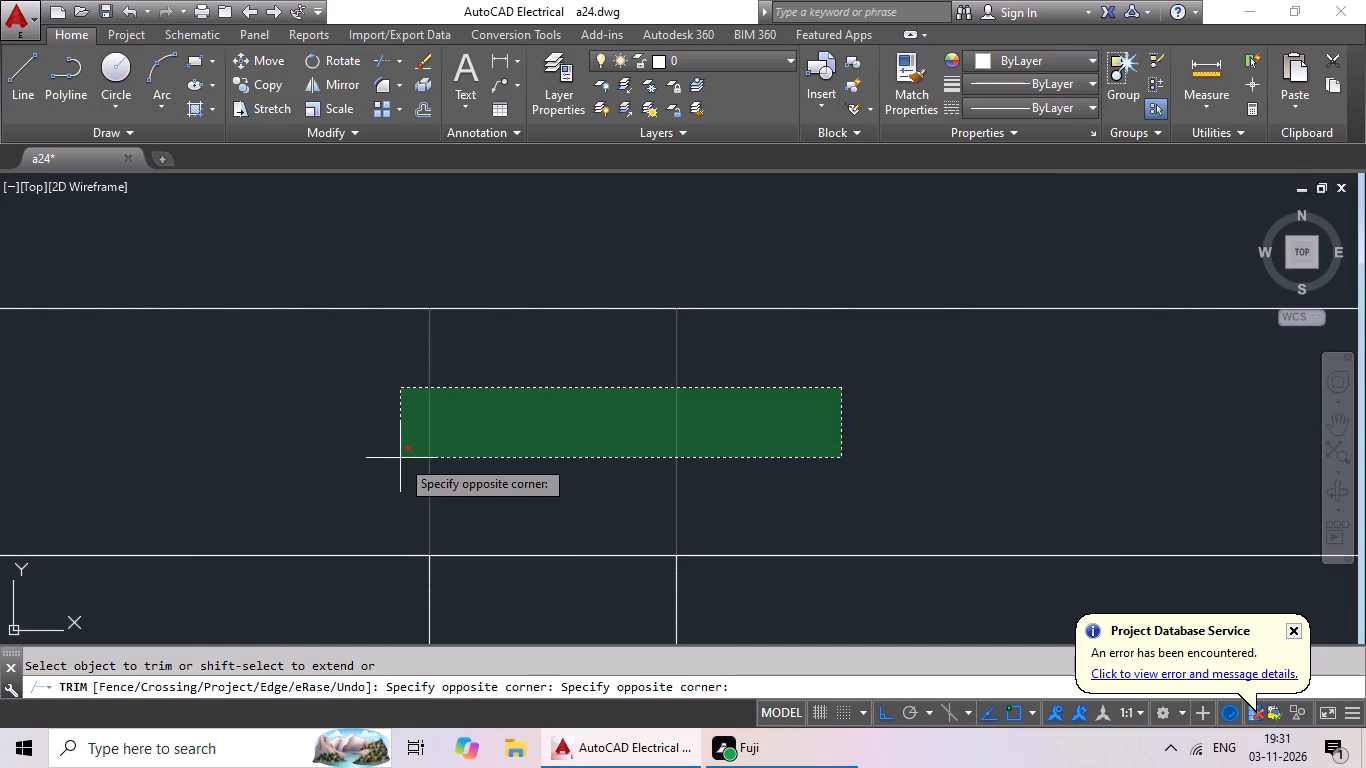
pyautogui.click(399, 458)
pyautogui.moveTo(515, 425); pyautogui.dragTo(521, 590)
pyautogui.moveTo(521, 588); pyautogui.dragTo(534, 566)
# Trim open the junction where the left outer wall meets the horizontal wall below the large rooms.
pyautogui.scroll(-5, 603, 485)
pyautogui.moveTo(481, 543); pyautogui.dragTo(703, 469, button='middle')
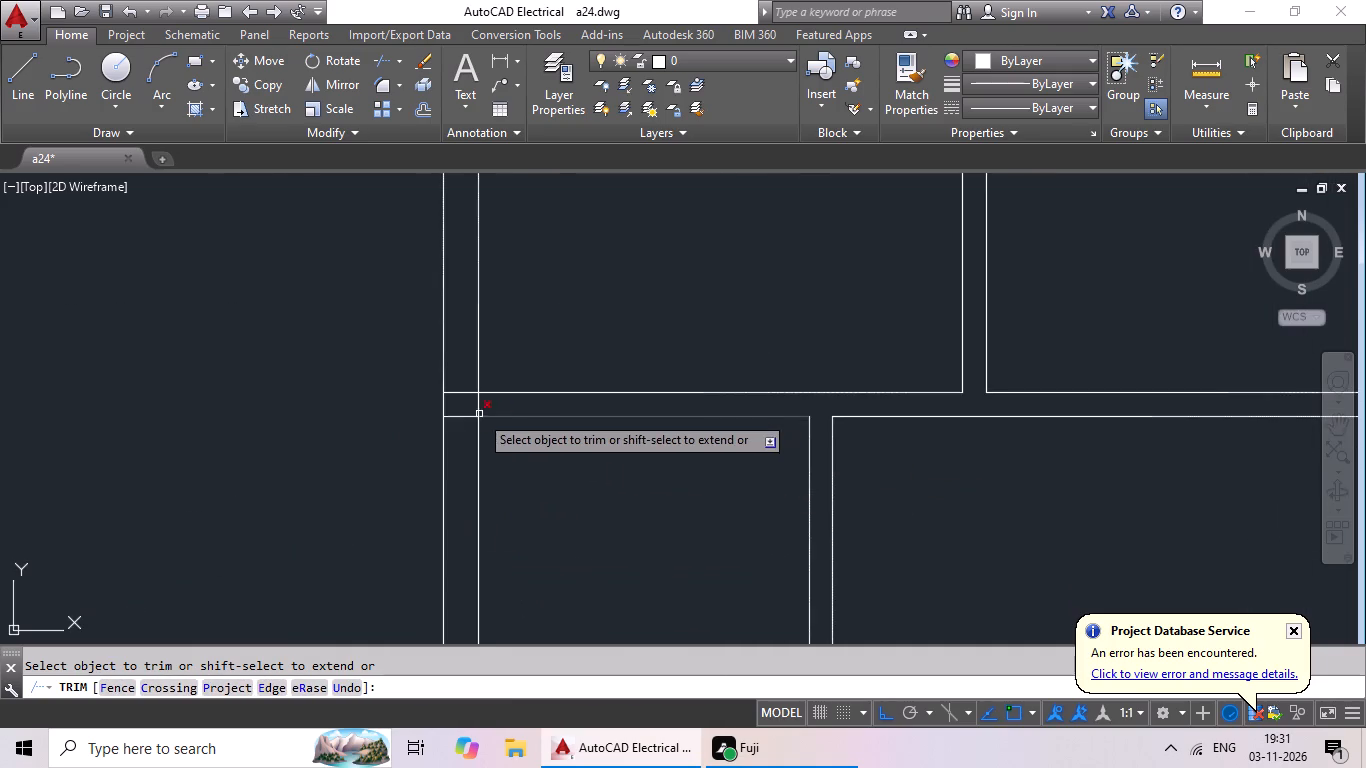
pyautogui.scroll(4, 473, 414)
pyautogui.moveTo(550, 376); pyautogui.dragTo(473, 399)
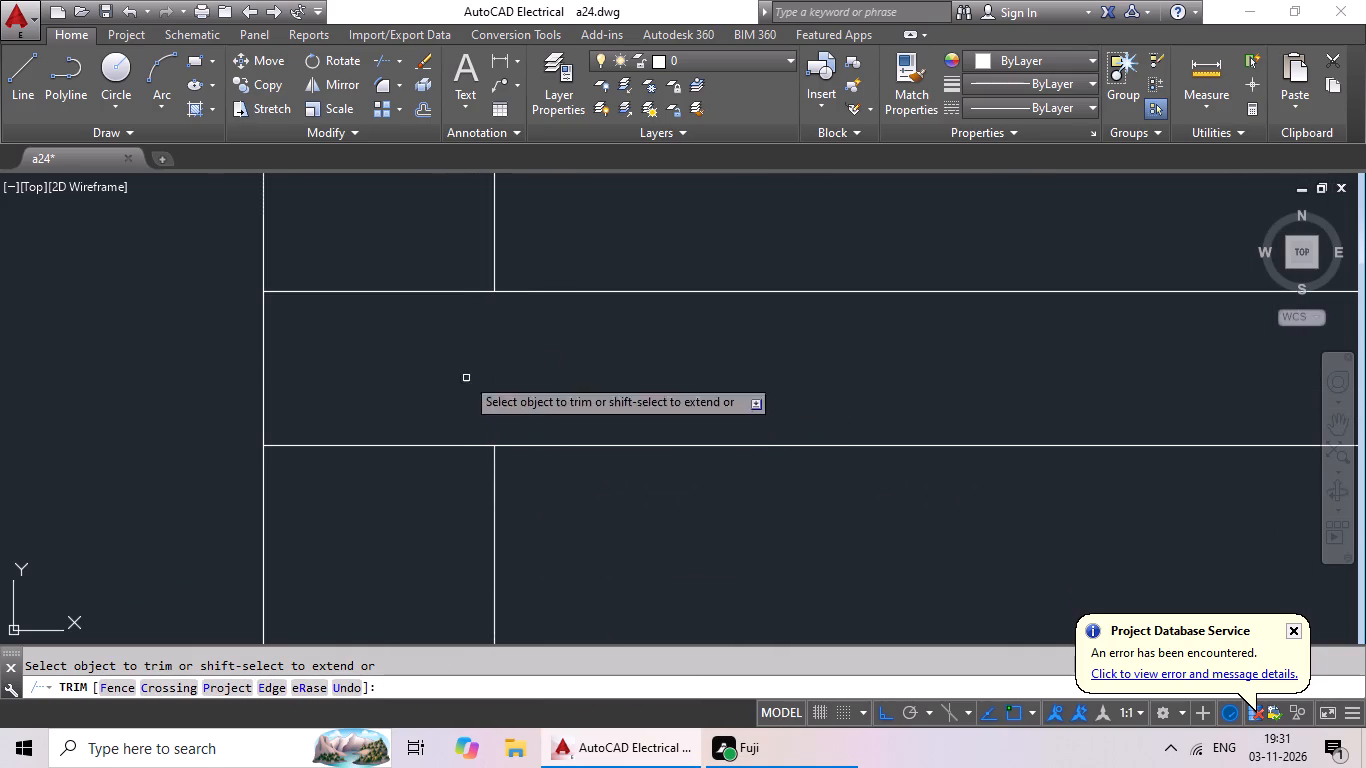
pyautogui.moveTo(448, 245); pyautogui.dragTo(386, 446)
pyautogui.click(383, 453)
# Trim open the junction where the left small room's bottom wall meets its inner side wall.
pyautogui.scroll(-4, 461, 414)
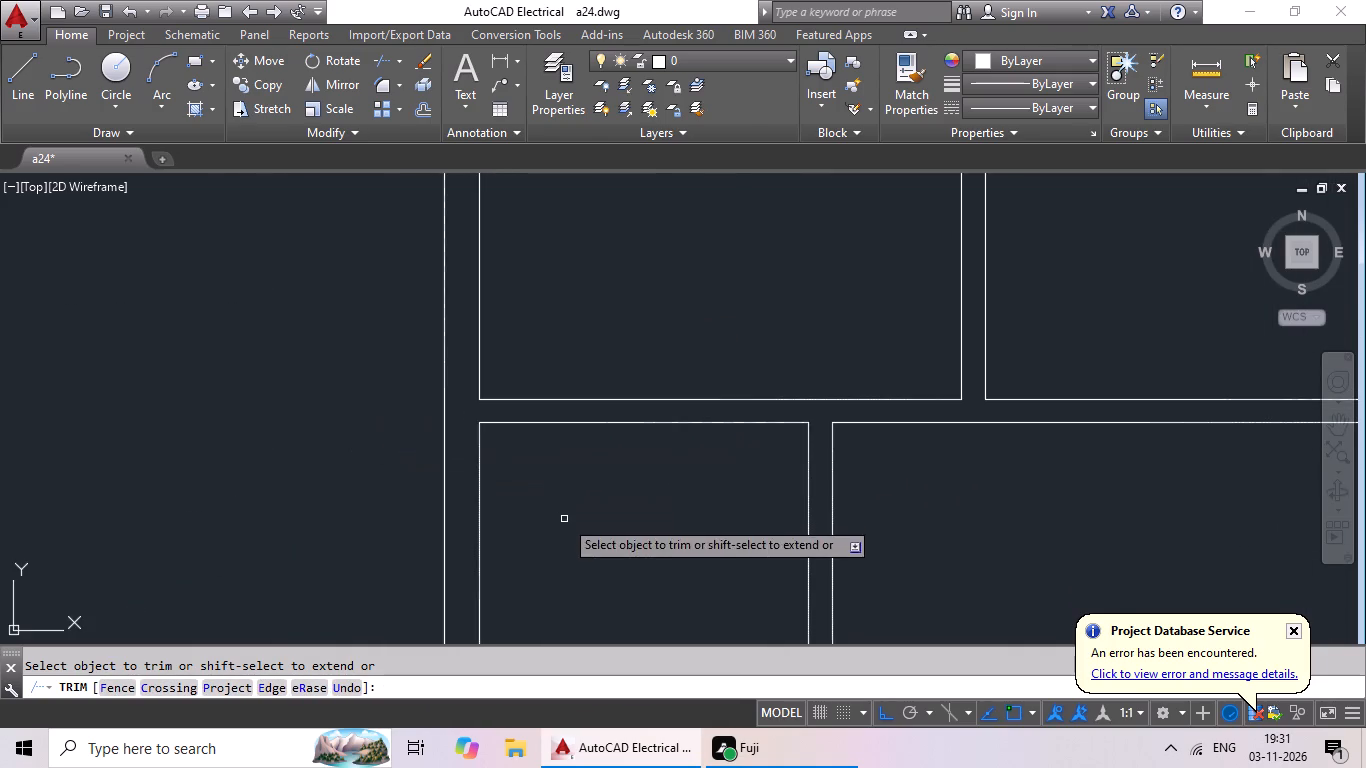
pyautogui.moveTo(565, 519); pyautogui.dragTo(592, 313, button='middle')
pyautogui.scroll(-3, 600, 342)
pyautogui.scroll(4, 672, 400)
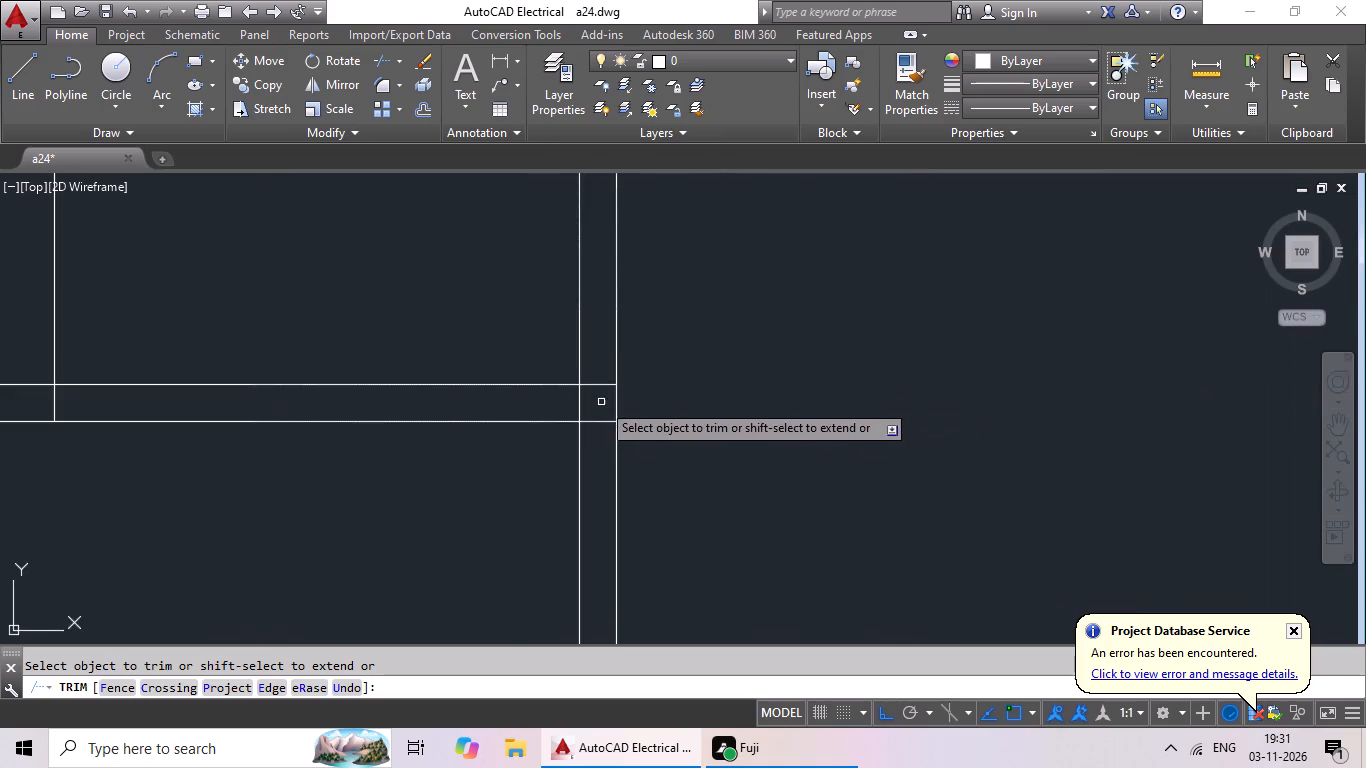
pyautogui.scroll(3, 599, 395)
pyautogui.moveTo(602, 321); pyautogui.dragTo(541, 503)
pyautogui.click(541, 501)
pyautogui.moveTo(585, 381); pyautogui.dragTo(550, 538)
pyautogui.moveTo(550, 539); pyautogui.dragTo(555, 521)
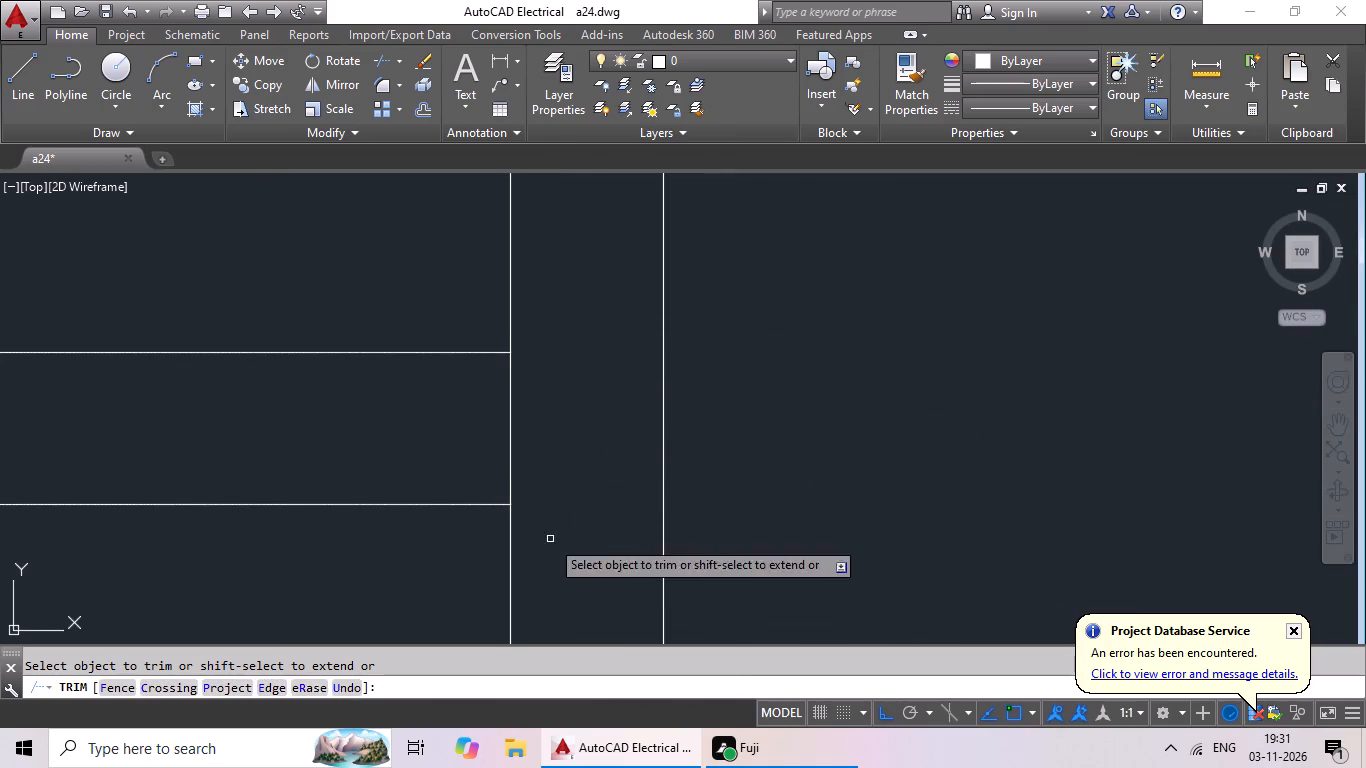
pyautogui.moveTo(592, 399); pyautogui.dragTo(444, 423)
pyautogui.click(444, 423)
# Trim the crossing lines where the left outer wall meets the top wall of the projecting room below the small room.
pyautogui.scroll(-4, 516, 408)
pyautogui.moveTo(391, 465); pyautogui.dragTo(703, 467, button='middle')
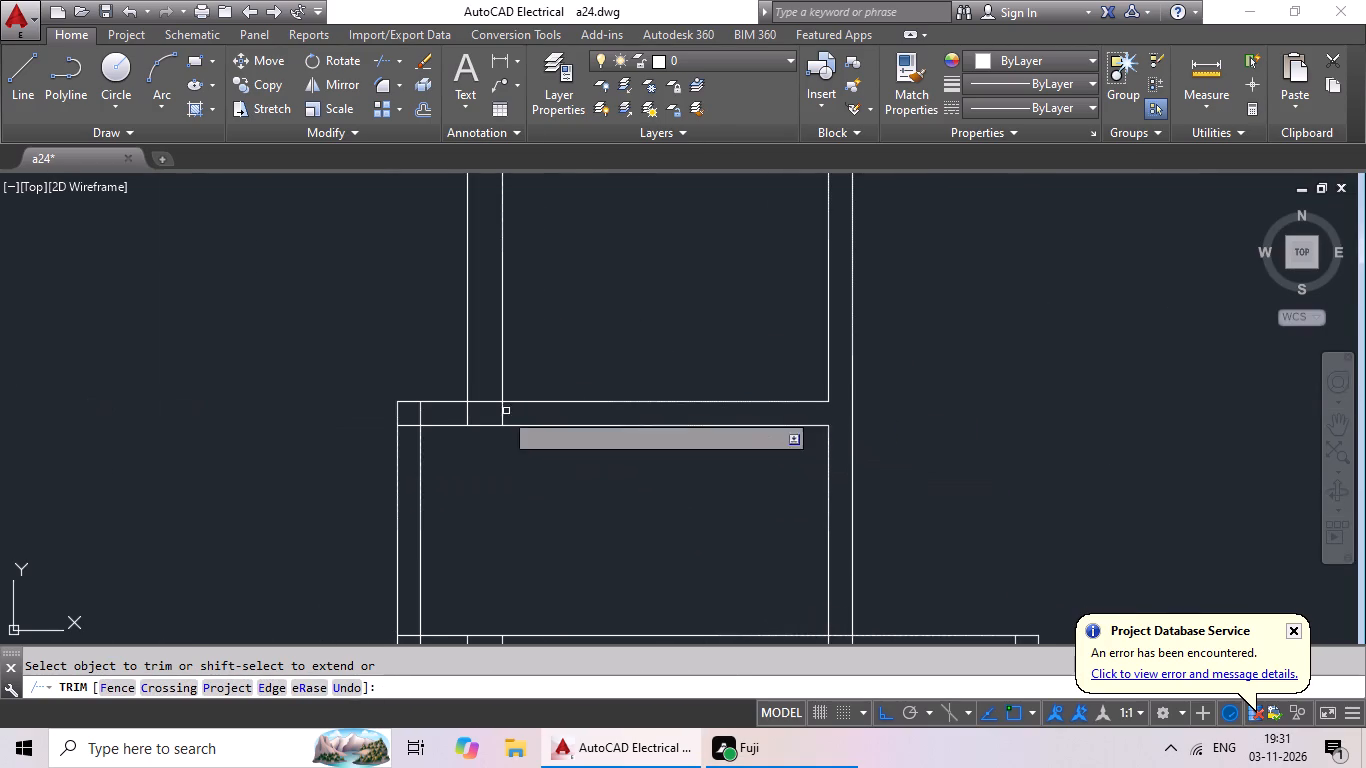
pyautogui.scroll(3, 502, 410)
pyautogui.moveTo(546, 403); pyautogui.dragTo(357, 407)
pyautogui.click(351, 412)
pyautogui.moveTo(468, 330); pyautogui.dragTo(430, 409)
pyautogui.click(430, 409)
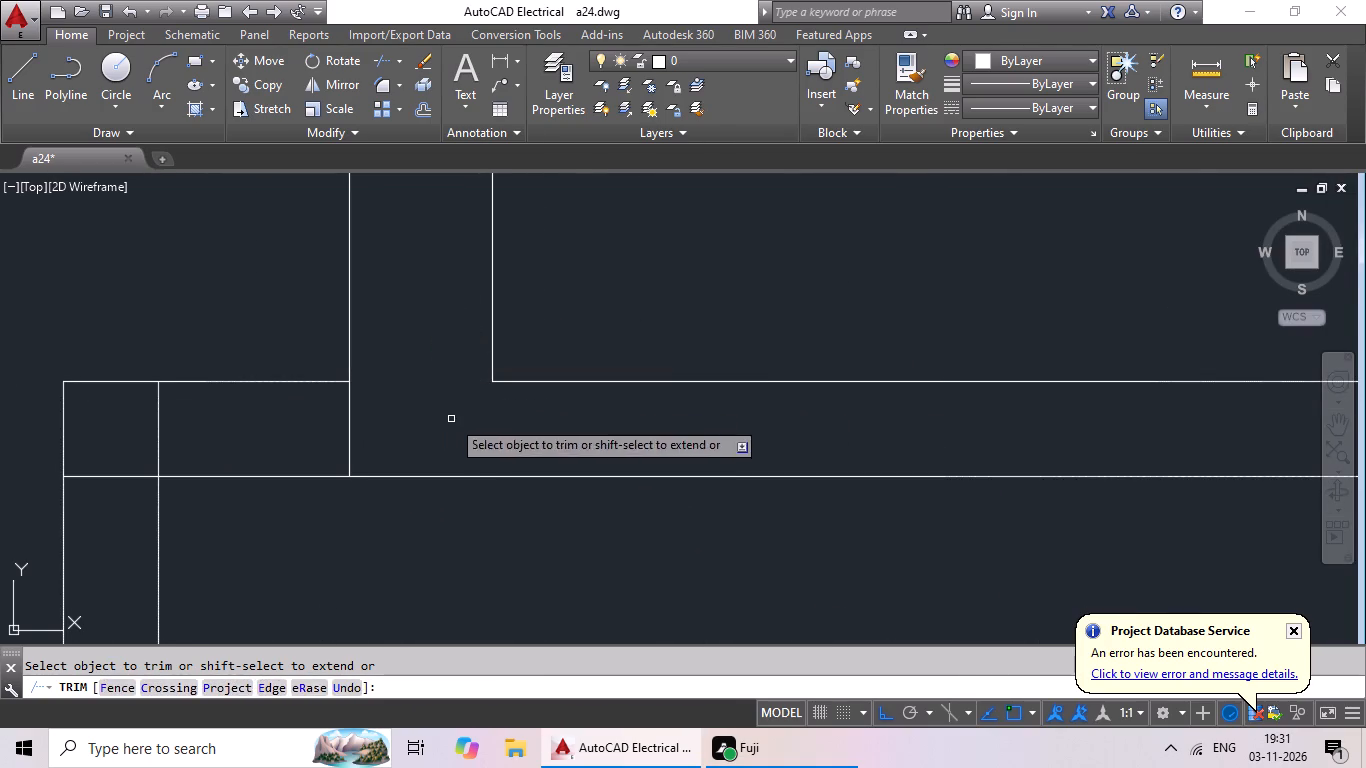
pyautogui.moveTo(464, 410); pyautogui.dragTo(308, 424)
pyautogui.moveTo(308, 425); pyautogui.dragTo(320, 424)
# Trim the crossing lines at the left projecting room's upper outer corner into a clean corner.
pyautogui.scroll(-3, 443, 420)
pyautogui.moveTo(487, 477); pyautogui.dragTo(561, 421, button='middle')
pyautogui.scroll(1, 455, 367)
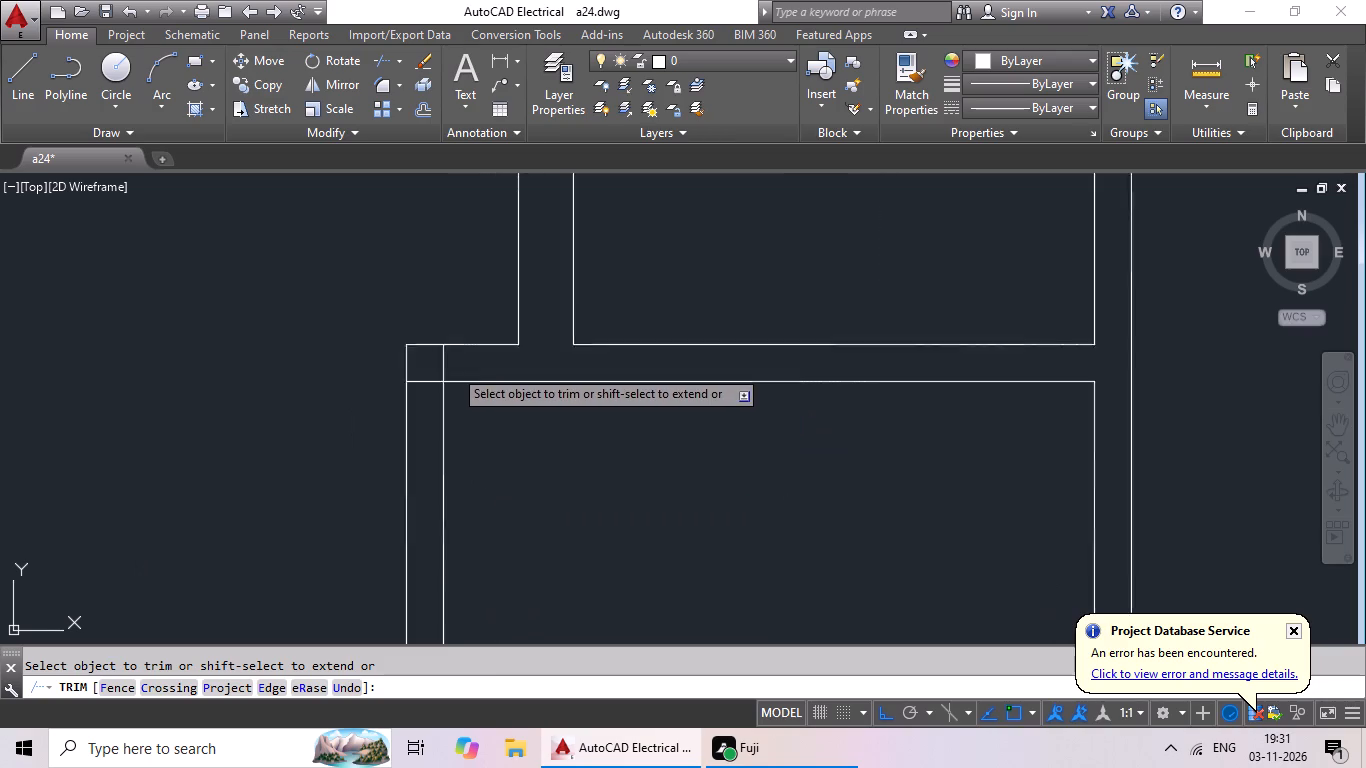
pyautogui.scroll(1, 453, 368)
pyautogui.moveTo(464, 351); pyautogui.dragTo(404, 375)
pyautogui.click(404, 375)
pyautogui.moveTo(418, 362); pyautogui.dragTo(402, 444)
pyautogui.moveTo(402, 443); pyautogui.dragTo(416, 430)
# Trim the crossing lines at the left projecting room's lower outer corner into a clean corner.
pyautogui.scroll(-3, 469, 409)
pyautogui.moveTo(525, 483); pyautogui.dragTo(525, 481, button='middle')
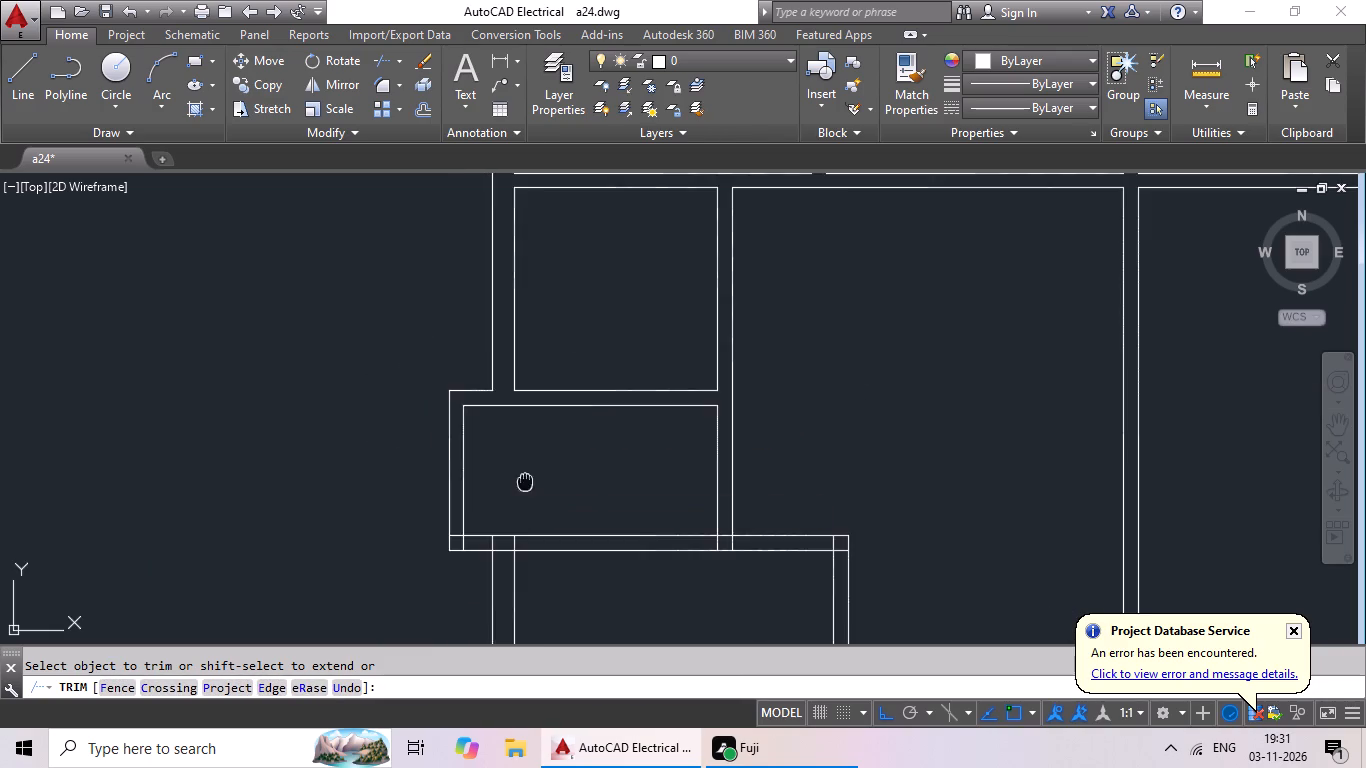
pyautogui.moveTo(525, 481); pyautogui.dragTo(531, 400, button='middle')
pyautogui.scroll(5, 475, 465)
pyautogui.moveTo(491, 402); pyautogui.dragTo(398, 430)
pyautogui.click(396, 434)
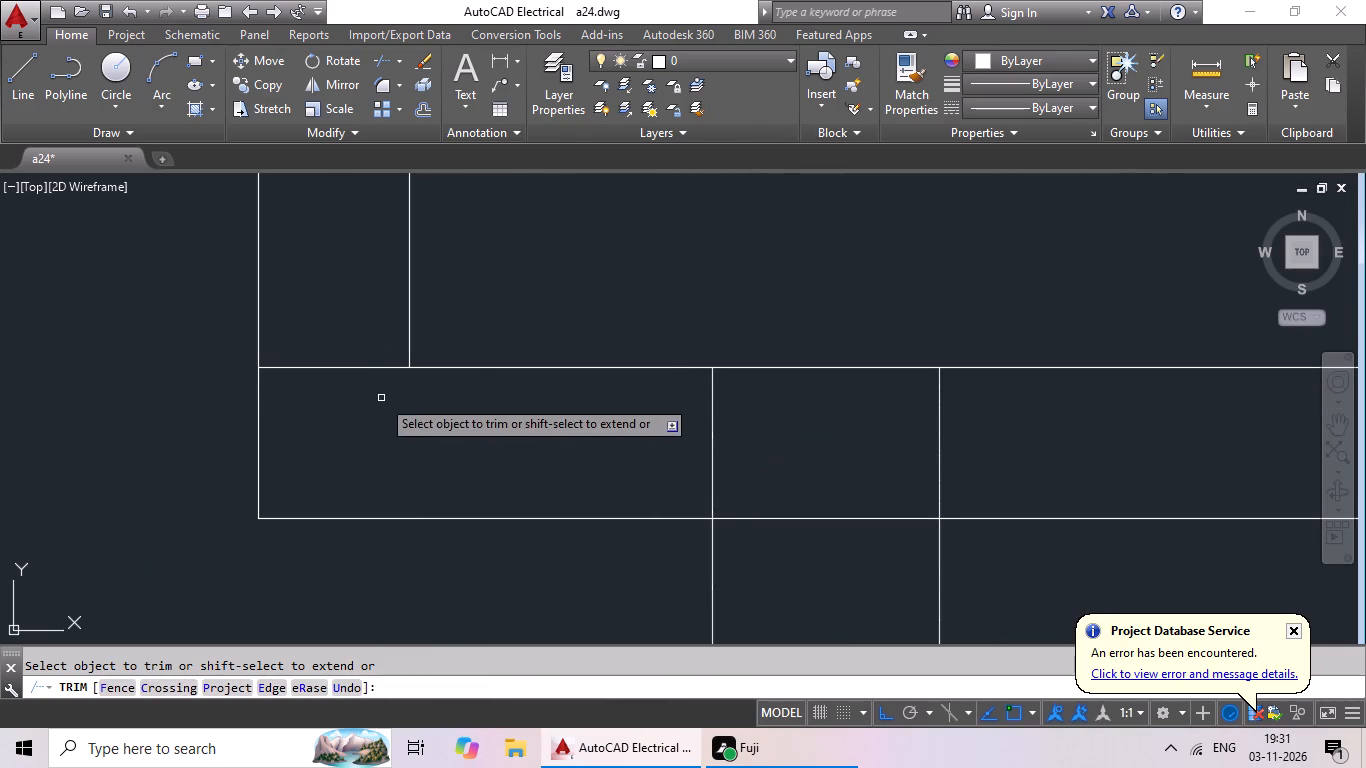
pyautogui.moveTo(375, 345); pyautogui.dragTo(361, 413)
pyautogui.moveTo(361, 413); pyautogui.dragTo(375, 419)
# Trim open the junction where the left outer wall meets the bottom wall of the left projecting room.
pyautogui.scroll(-3, 788, 432)
pyautogui.scroll(2, 861, 438)
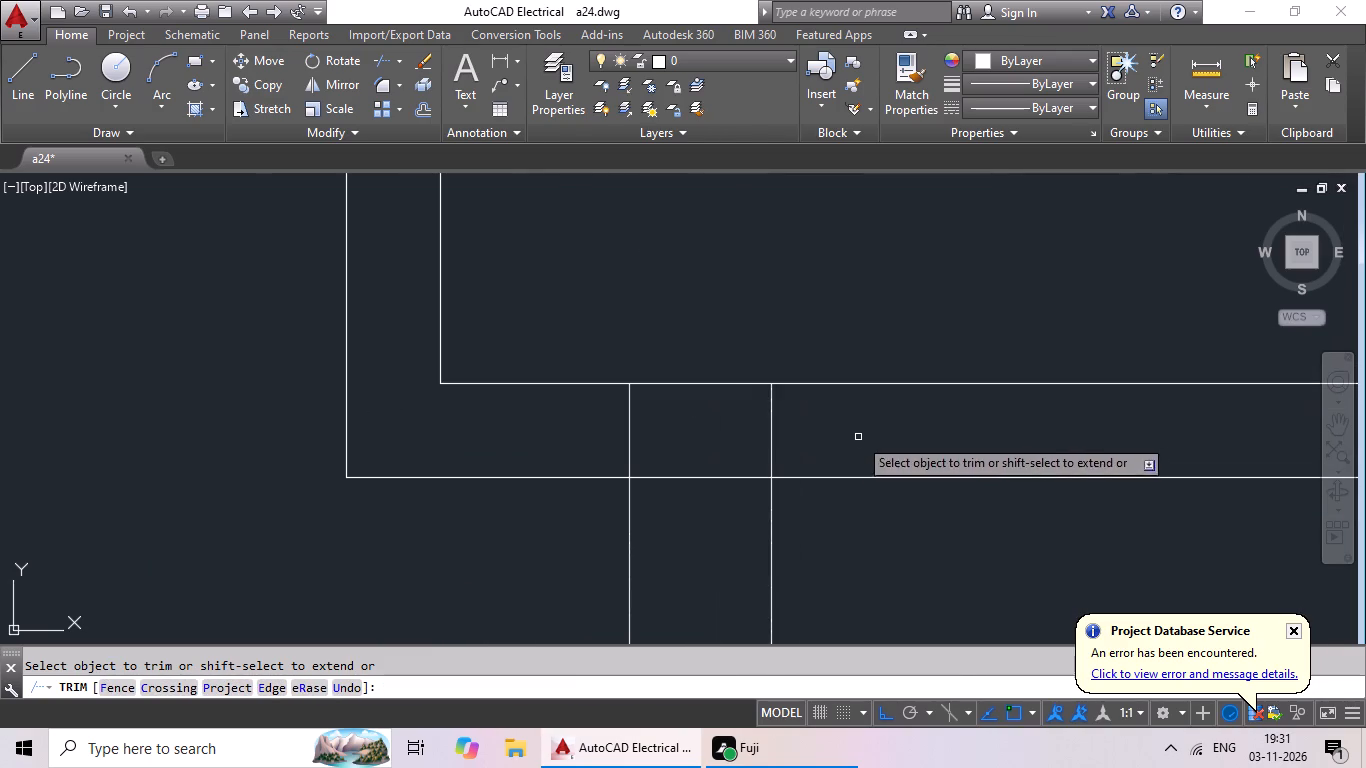
pyautogui.moveTo(855, 407); pyautogui.dragTo(549, 431)
pyautogui.click(549, 431)
pyautogui.moveTo(651, 431); pyautogui.dragTo(666, 536)
pyautogui.click(666, 535)
# Trim the crossing lines where the left projecting room's inner side wall meets its bottom wall.
pyautogui.scroll(-4, 713, 498)
pyautogui.moveTo(818, 509); pyautogui.dragTo(531, 508, button='middle')
pyautogui.scroll(5, 657, 490)
pyautogui.moveTo(720, 461); pyautogui.dragTo(358, 534)
pyautogui.moveTo(361, 530); pyautogui.dragTo(374, 525)
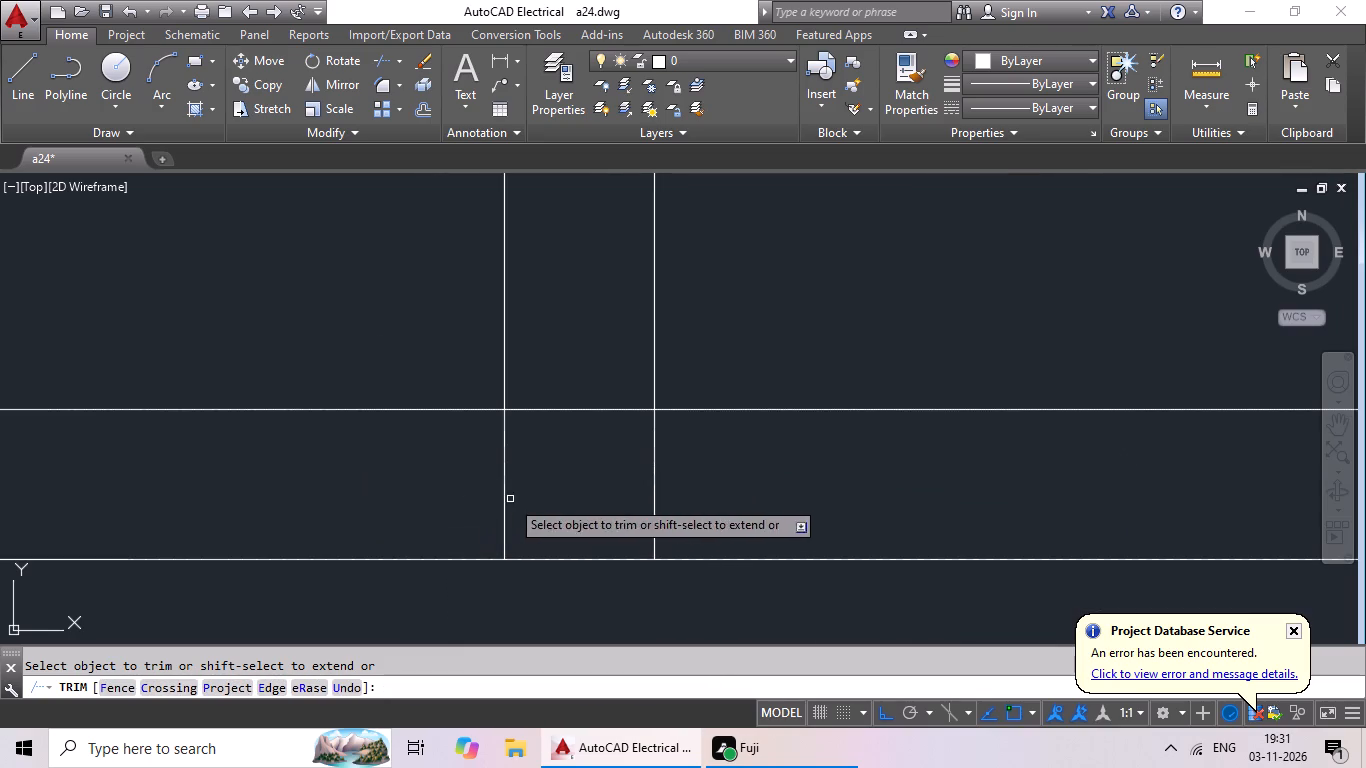
pyautogui.moveTo(694, 434); pyautogui.dragTo(645, 479)
pyautogui.click(645, 479)
pyautogui.moveTo(587, 329); pyautogui.dragTo(566, 428)
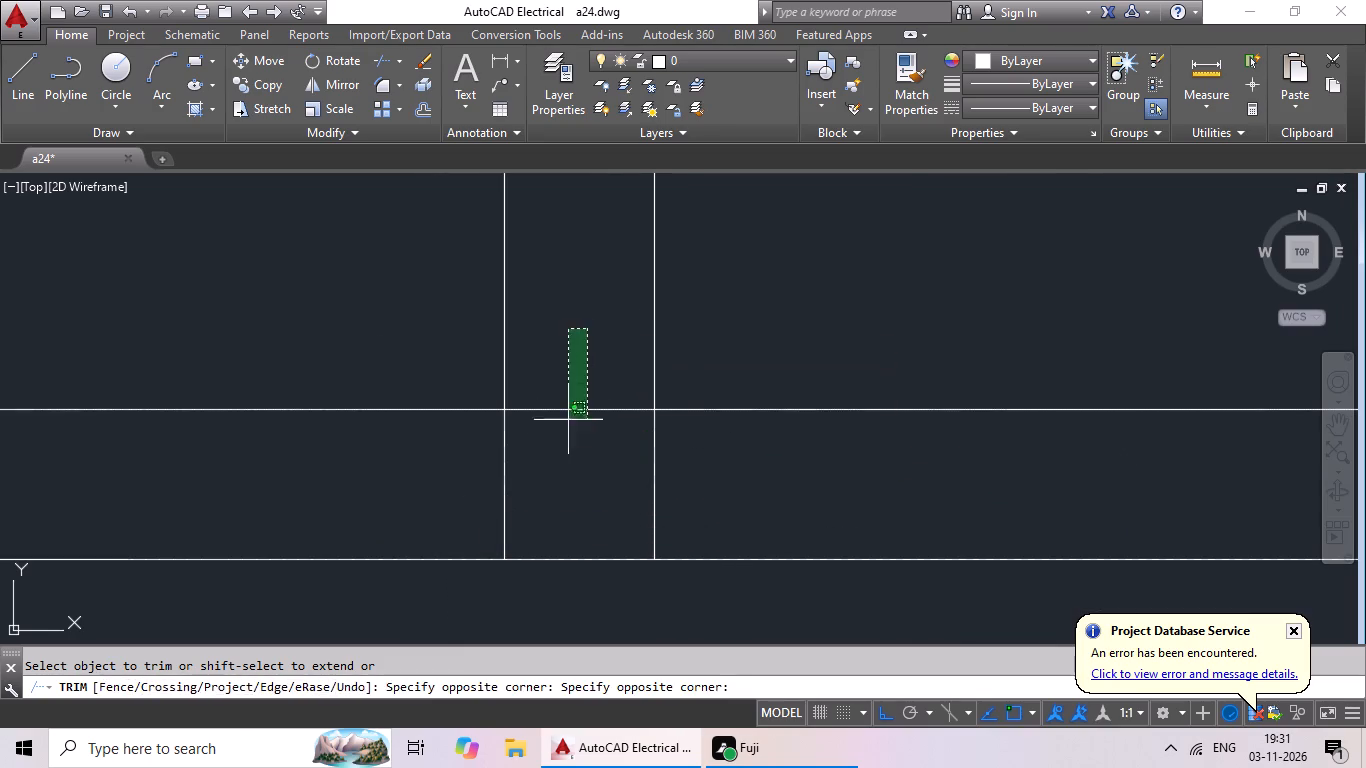
pyautogui.moveTo(566, 428); pyautogui.dragTo(565, 436)
pyautogui.click(565, 436)
pyautogui.moveTo(571, 429); pyautogui.dragTo(509, 469)
pyautogui.moveTo(505, 471); pyautogui.dragTo(487, 484)
# Erase the two leftover wall segments inside the junction of the left projecting room's inner side wall and bottom wall.
pyautogui.scroll(-6, 519, 469)
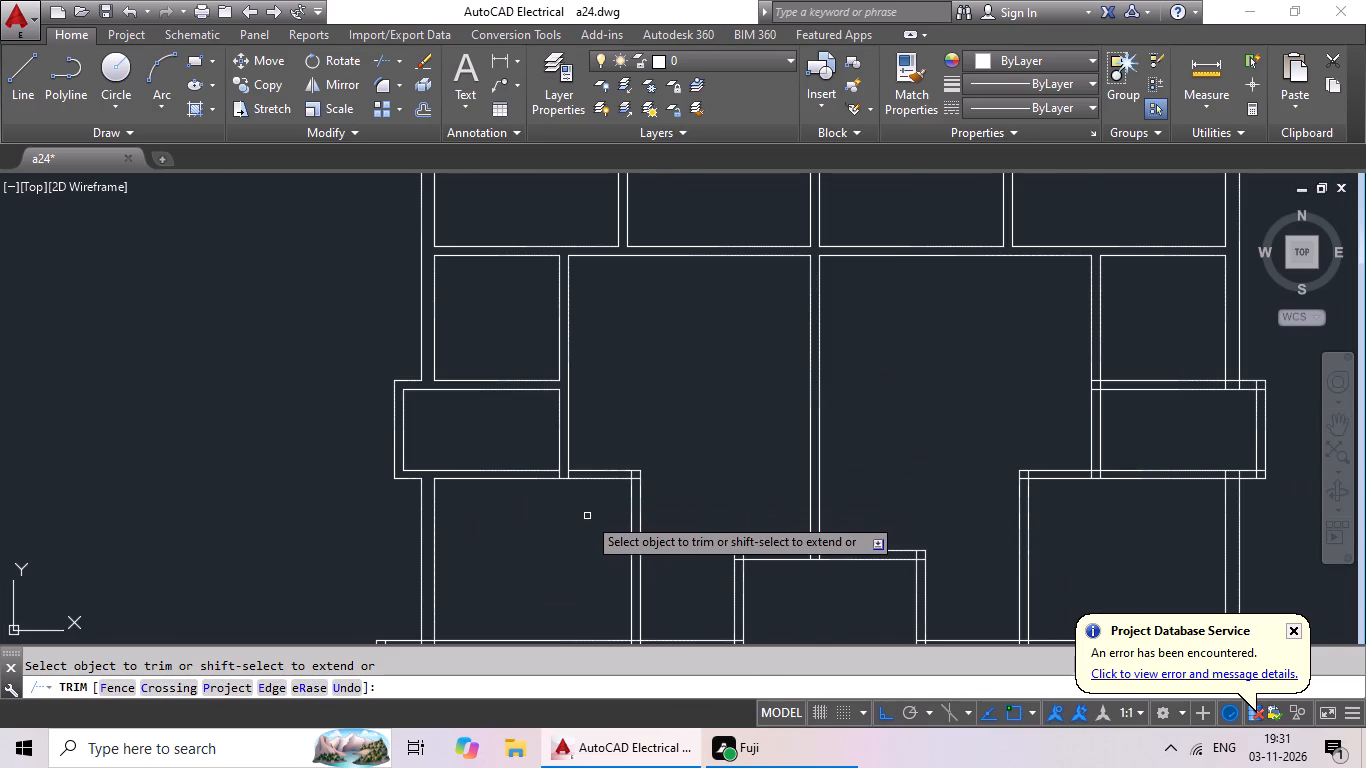
pyautogui.press('Escape')
pyautogui.press('Escape')
pyautogui.scroll(4, 573, 477)
pyautogui.moveTo(589, 463); pyautogui.dragTo(445, 474)
pyautogui.click(444, 475)
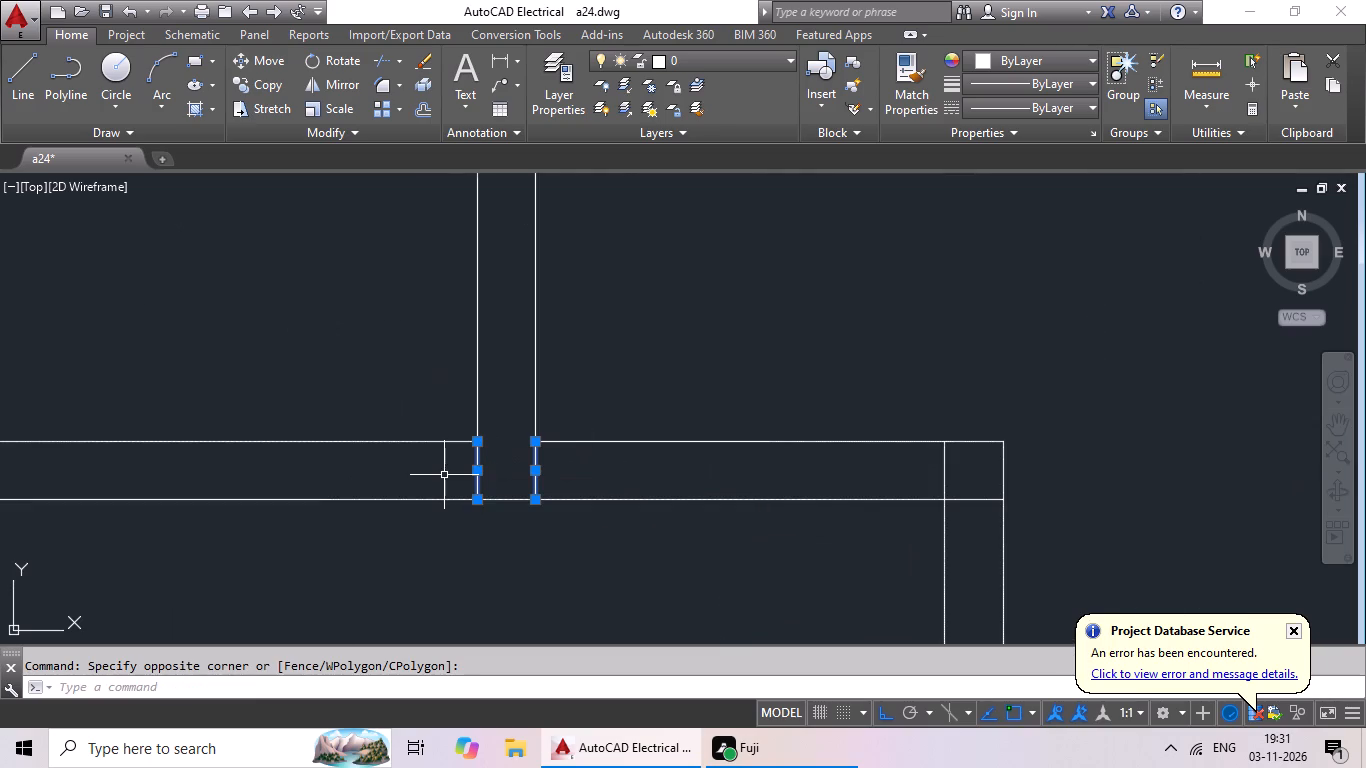
pyautogui.press('Delete')
# Restart Trim and clean up the upper inner corner of the room below the left projecting room.
pyautogui.scroll(-5, 545, 509)
pyautogui.moveTo(567, 525); pyautogui.dragTo(583, 458, button='middle')
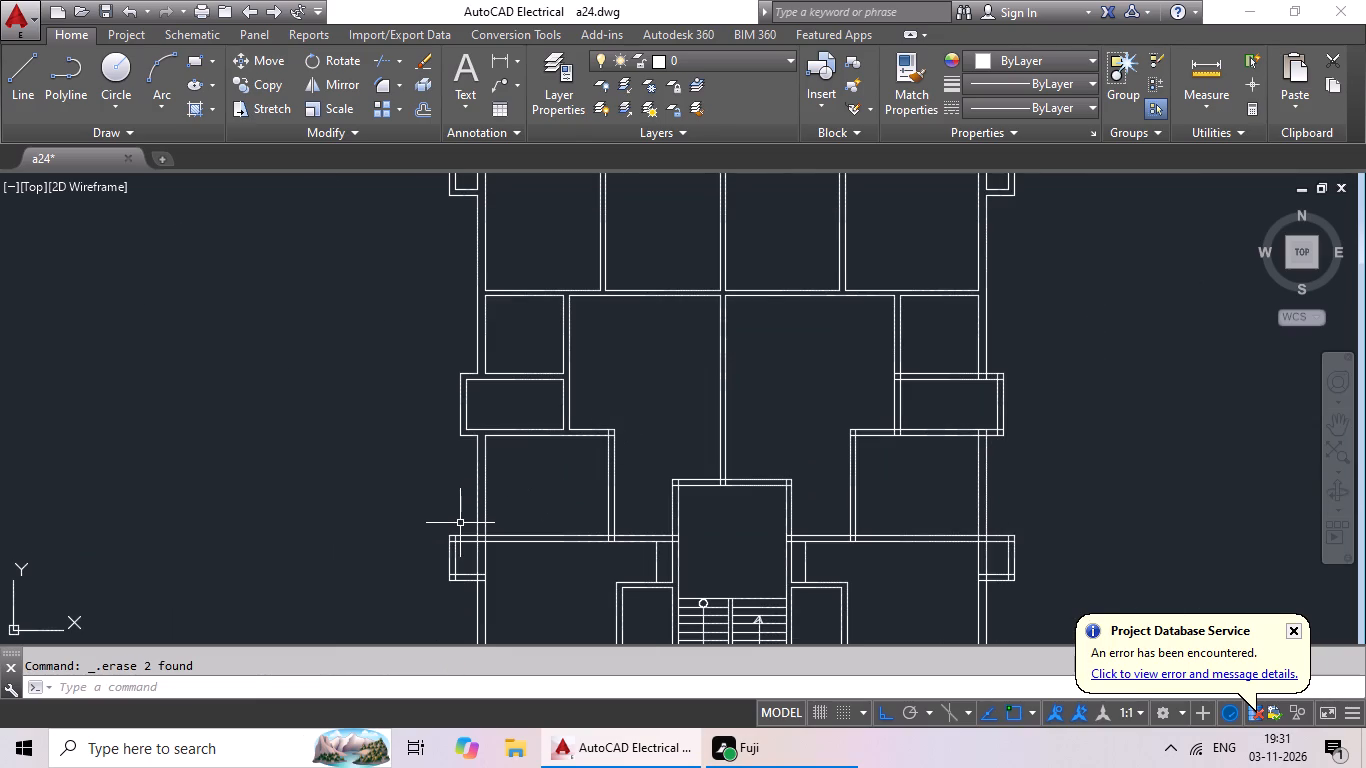
pyautogui.press('Escape')
pyautogui.press('Escape')
pyautogui.write('tr')
pyautogui.press('space')
pyautogui.press('space')
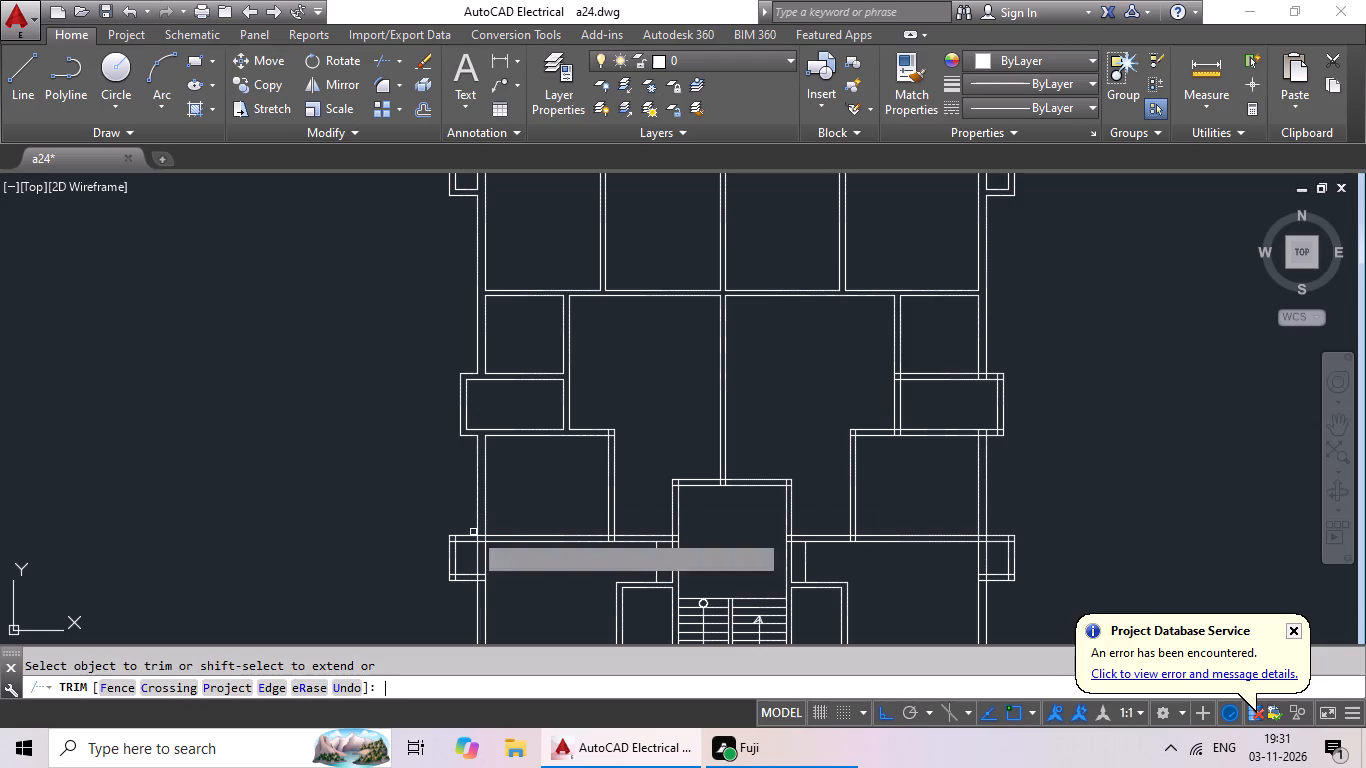
pyautogui.scroll(7, 602, 440)
pyautogui.moveTo(671, 408); pyautogui.dragTo(653, 527)
pyautogui.moveTo(654, 519); pyautogui.dragTo(660, 500)
pyautogui.moveTo(669, 391); pyautogui.dragTo(564, 422)
pyautogui.click(563, 422)
# Trim open the junction where that room's inner side wall meets the horizontal wall beneath it.
pyautogui.scroll(-4, 692, 398)
pyautogui.moveTo(526, 494); pyautogui.dragTo(699, 339, button='middle')
pyautogui.scroll(-2, 699, 361)
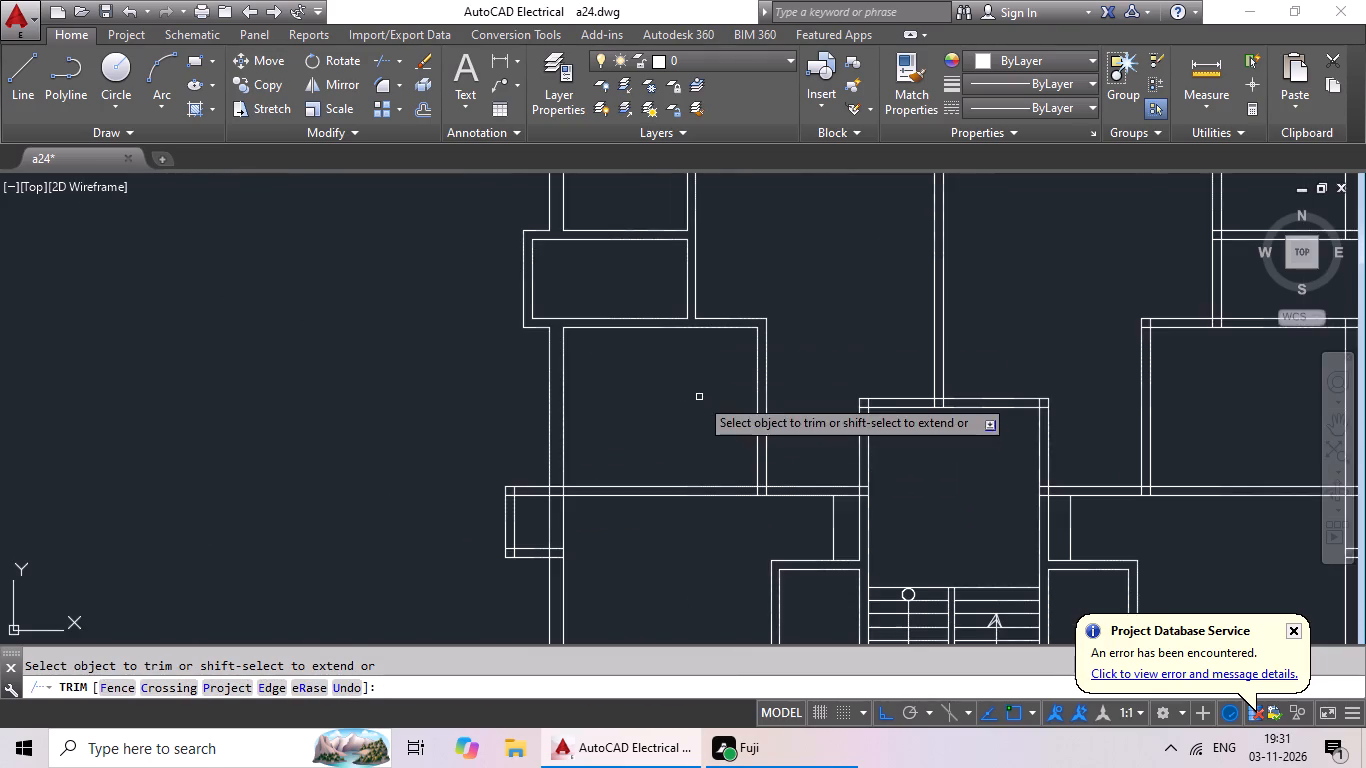
pyautogui.moveTo(699, 414); pyautogui.dragTo(654, 322, button='middle')
pyautogui.scroll(7, 730, 398)
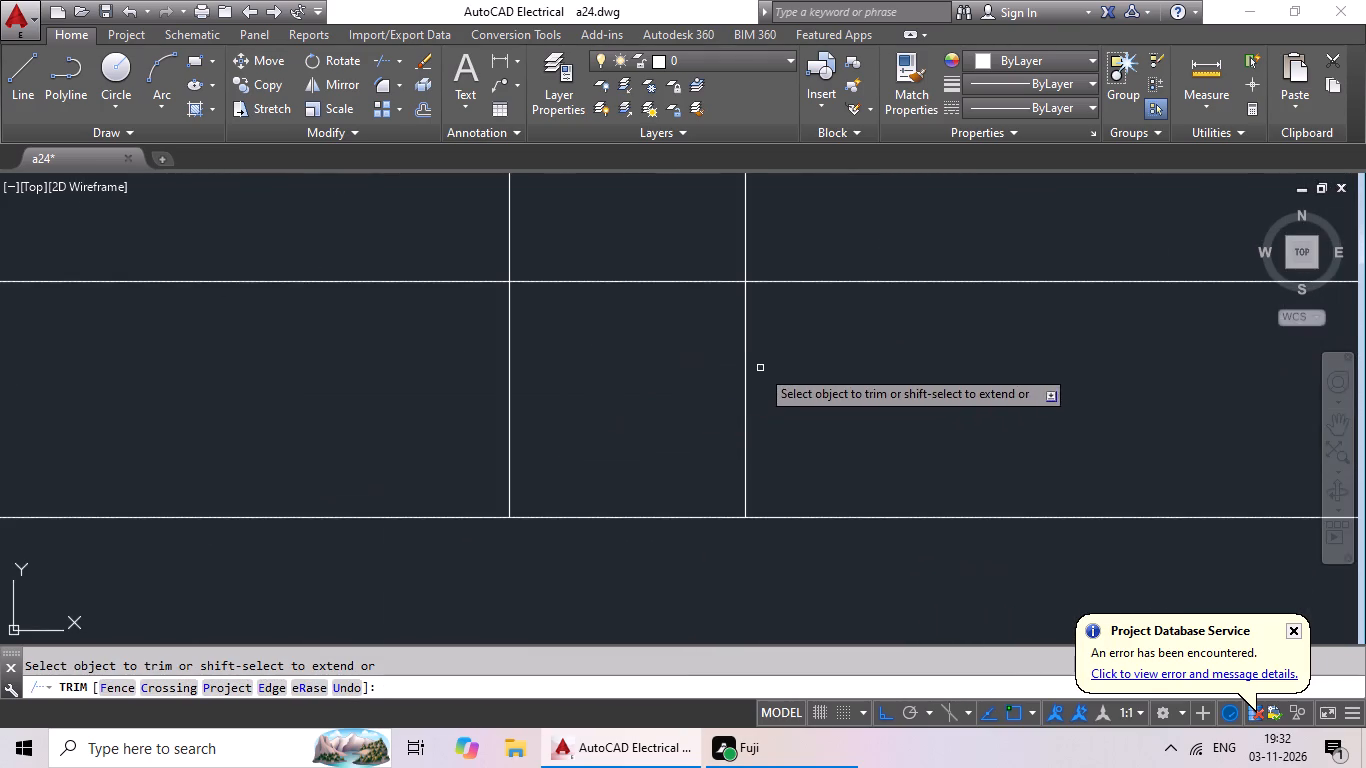
pyautogui.scroll(-2, 761, 367)
pyautogui.moveTo(820, 357); pyautogui.dragTo(548, 369)
pyautogui.click(551, 370)
pyautogui.moveTo(705, 276); pyautogui.dragTo(661, 393)
pyautogui.click(666, 382)
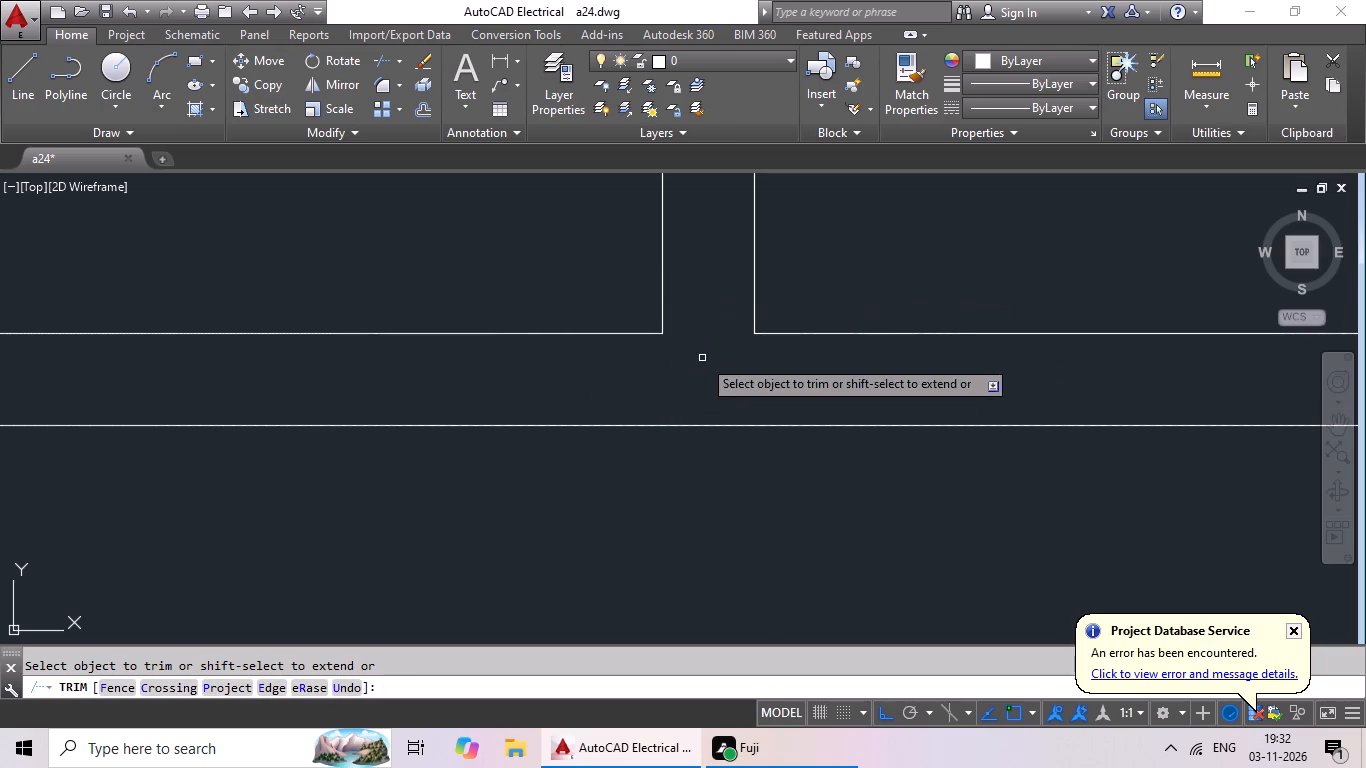
# Trim the crossing lines where the left outer wall passes through the horizontal wall at the small lower projection.
pyautogui.scroll(-4, 715, 350)
pyautogui.moveTo(614, 429); pyautogui.dragTo(764, 396, button='middle')
pyautogui.scroll(4, 555, 322)
pyautogui.moveTo(552, 318); pyautogui.dragTo(360, 329)
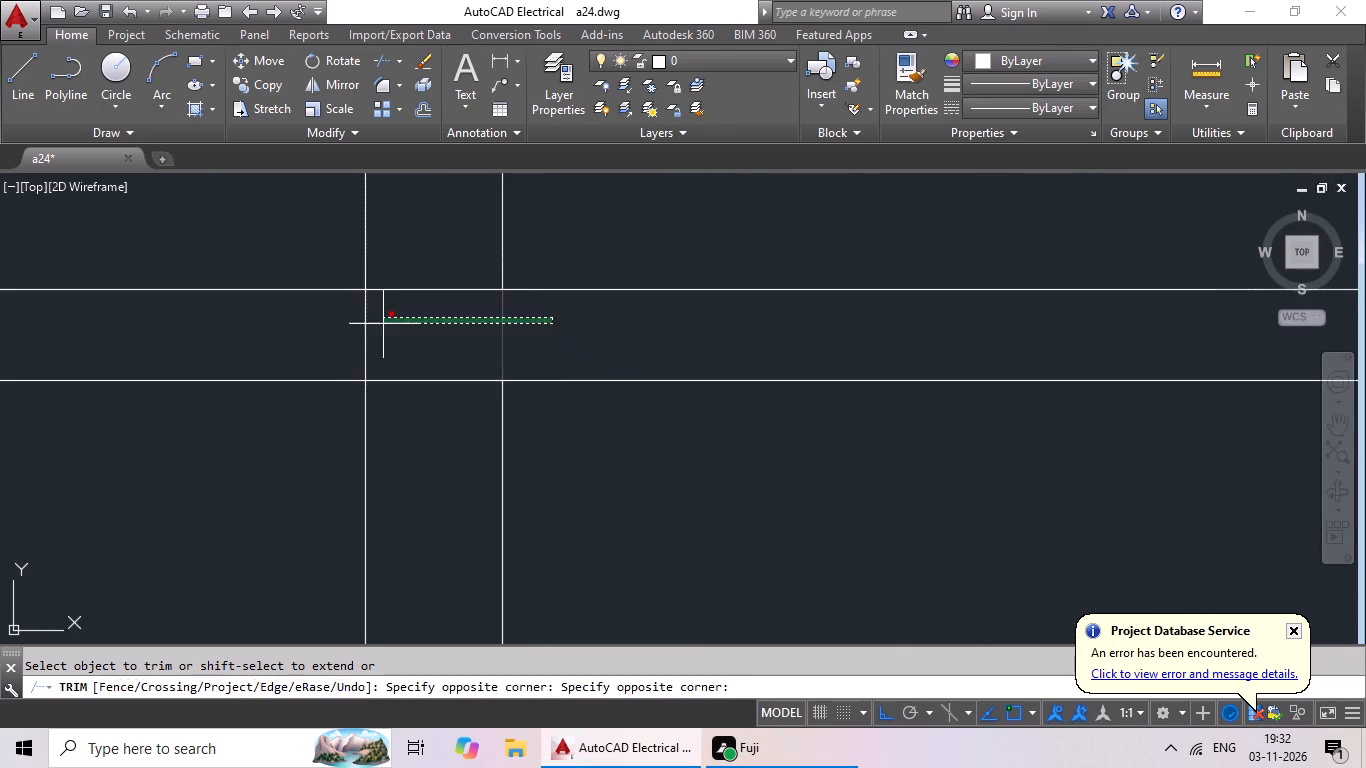
pyautogui.moveTo(360, 329); pyautogui.dragTo(352, 331)
pyautogui.click(334, 338)
pyautogui.moveTo(449, 249); pyautogui.dragTo(419, 416)
pyautogui.moveTo(419, 408); pyautogui.dragTo(430, 400)
# Trim the crossing lines at the upper outer corner of the small lower-left projection into a clean corner.
pyautogui.scroll(-4, 541, 349)
pyautogui.scroll(3, 452, 344)
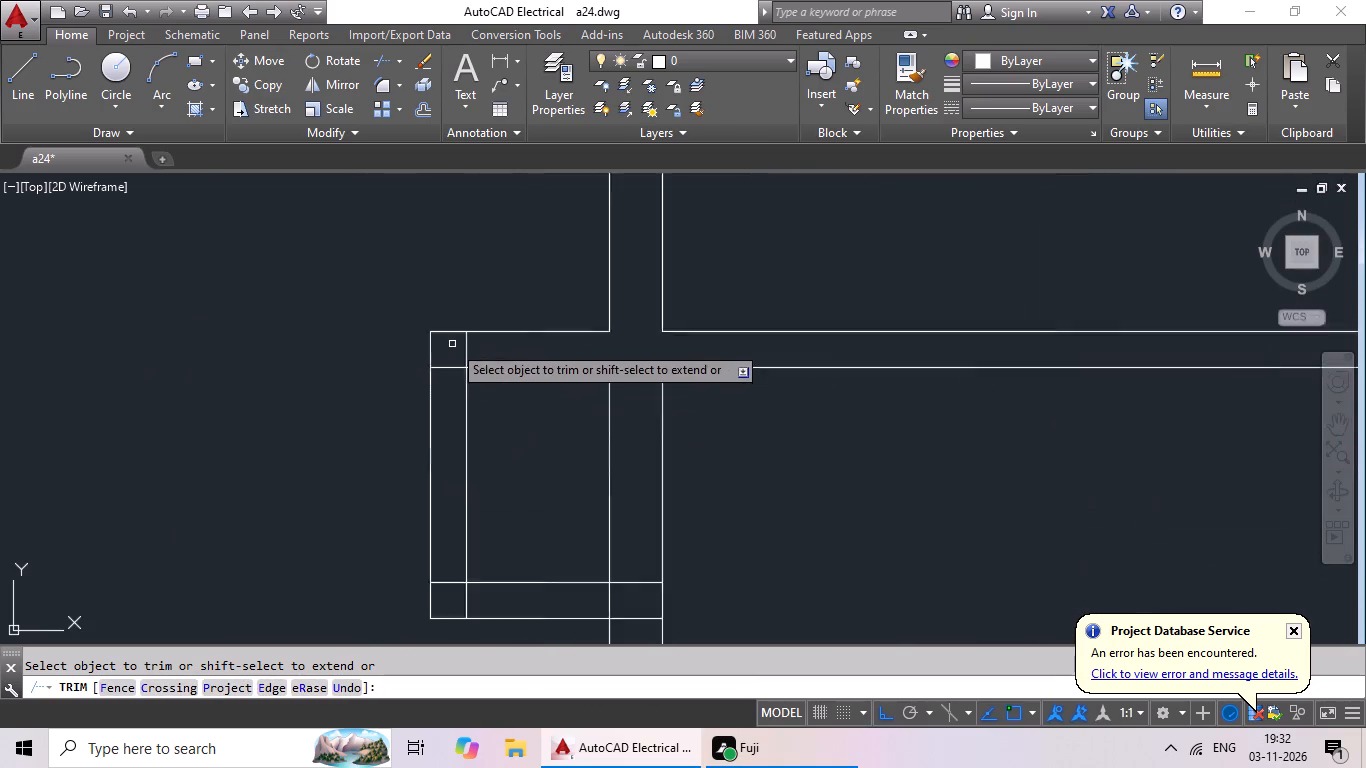
pyautogui.scroll(1, 452, 344)
pyautogui.moveTo(530, 332); pyautogui.dragTo(457, 371)
pyautogui.click(456, 371)
pyautogui.moveTo(459, 366); pyautogui.dragTo(431, 446)
pyautogui.click(431, 446)
# Trim open the junction where the small lower-left projection's bottom wall meets the left outer wall.
pyautogui.scroll(-2, 604, 469)
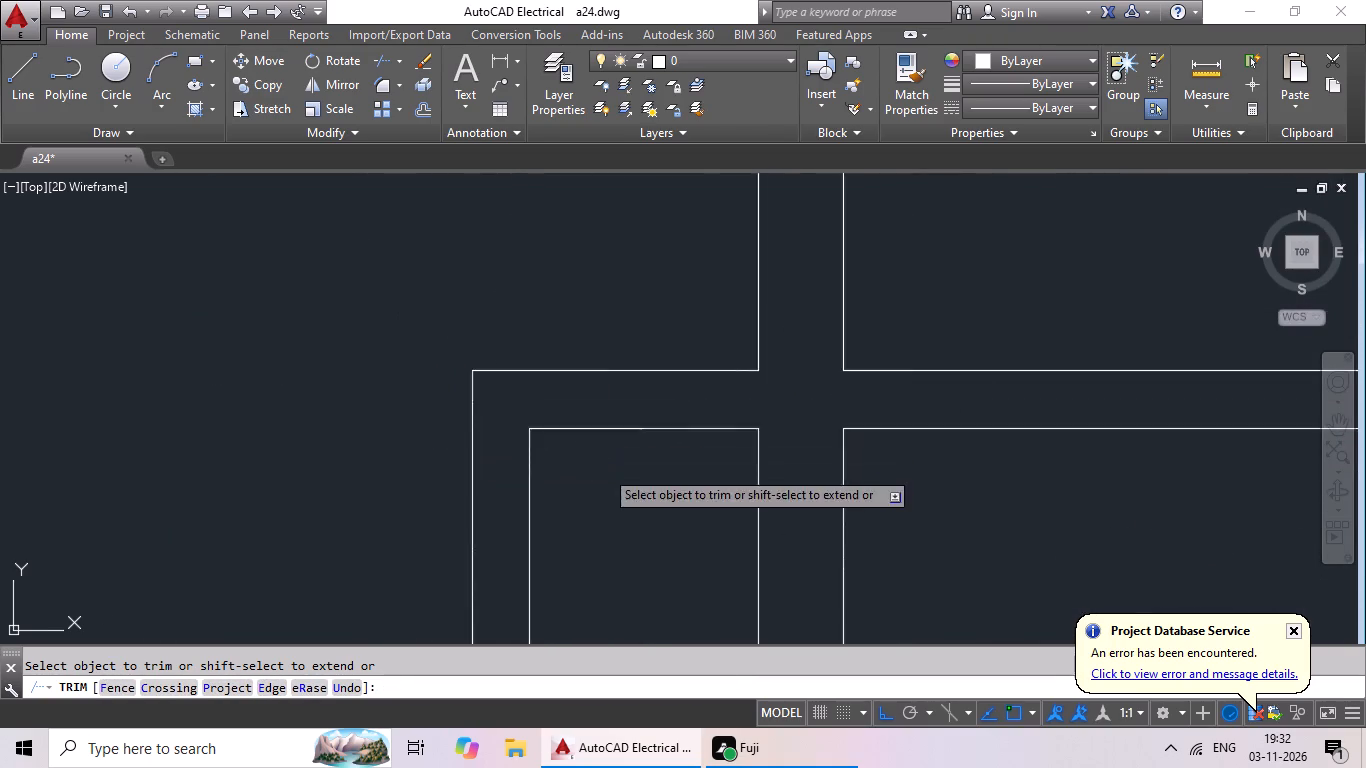
pyautogui.moveTo(601, 504); pyautogui.dragTo(581, 313, button='middle')
pyautogui.scroll(3, 684, 481)
pyautogui.moveTo(723, 405); pyautogui.dragTo(723, 586)
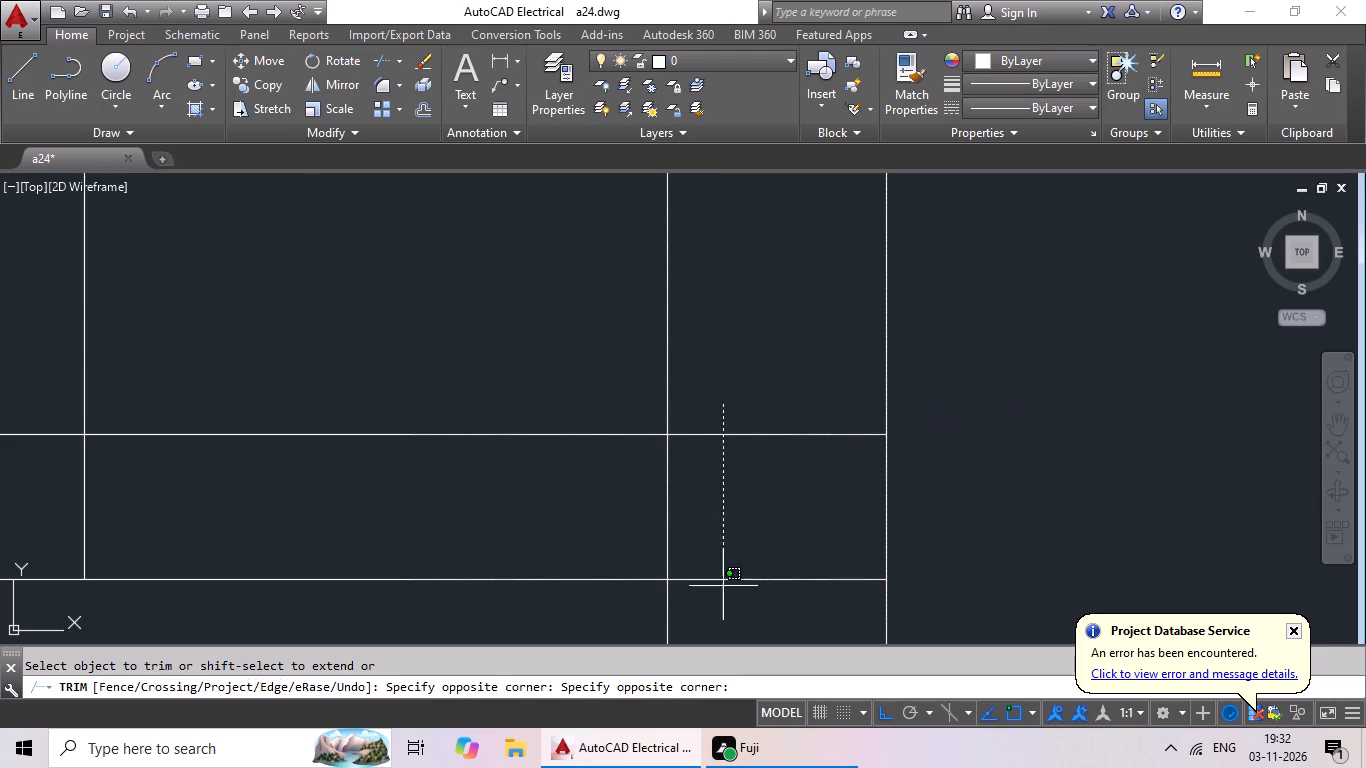
pyautogui.moveTo(723, 586); pyautogui.dragTo(723, 590)
pyautogui.click(721, 586)
pyautogui.moveTo(732, 483); pyautogui.dragTo(551, 519)
pyautogui.click(550, 520)
# Trim the crossing lines at the lower outer corner of the small lower-left projection into a clean corner.
pyautogui.scroll(-2, 548, 522)
pyautogui.moveTo(526, 525); pyautogui.dragTo(686, 489, button='middle')
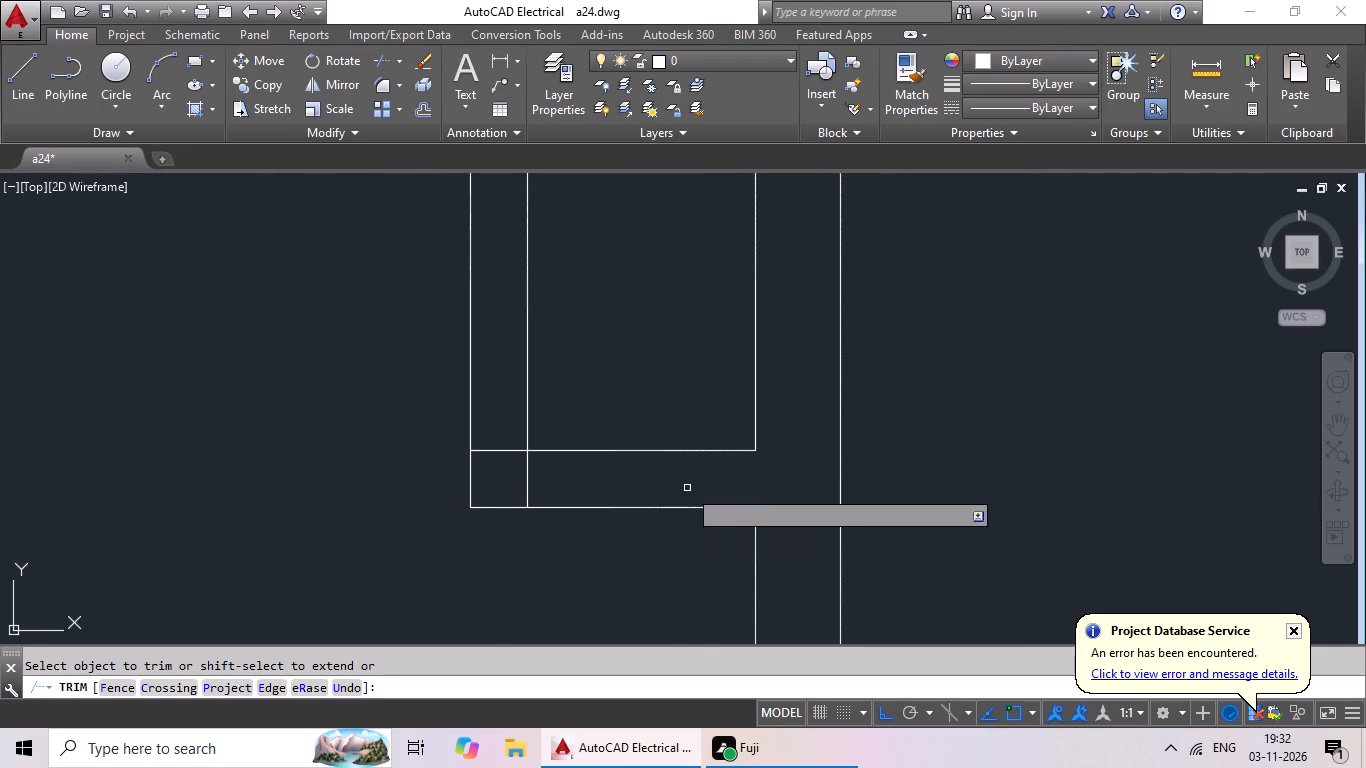
pyautogui.moveTo(558, 483); pyautogui.dragTo(487, 511)
pyautogui.click(498, 477)
pyautogui.moveTo(493, 422); pyautogui.dragTo(493, 486)
pyautogui.click(493, 486)
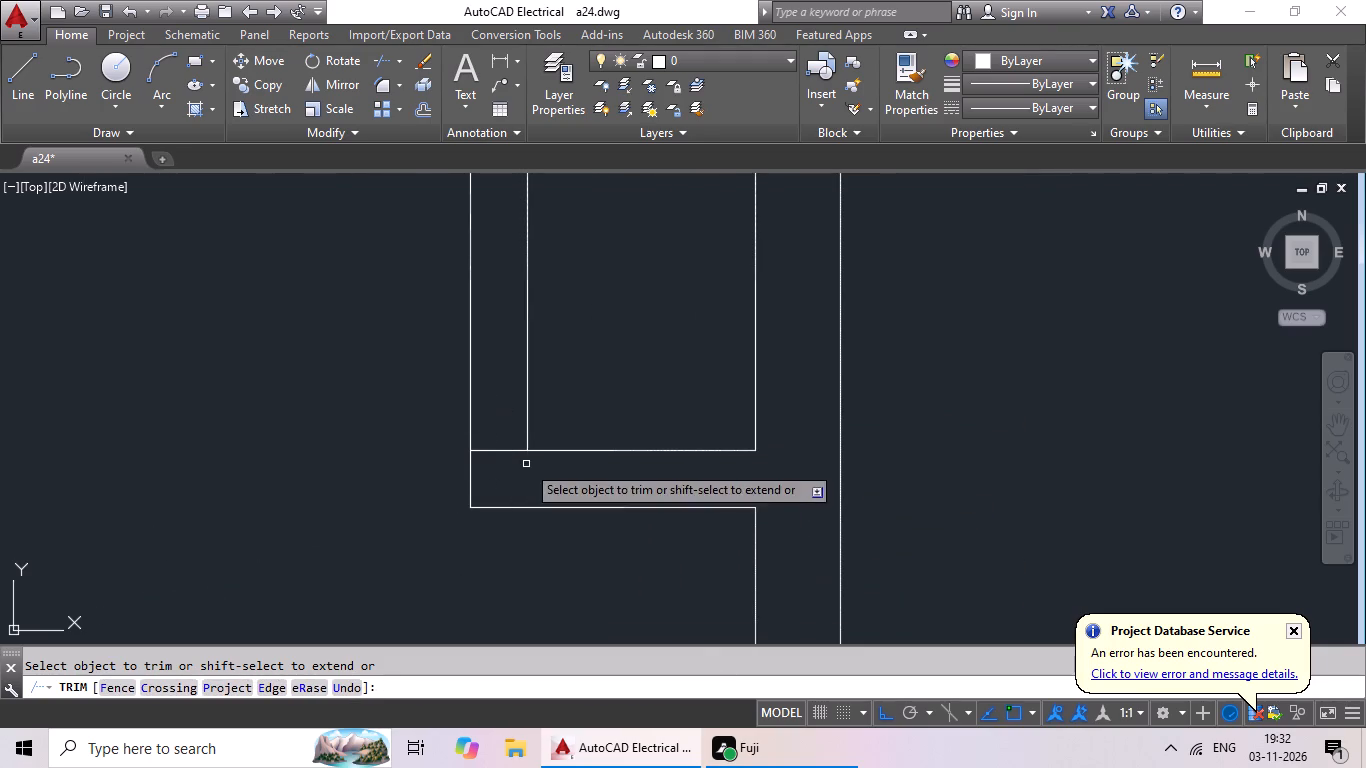
pyautogui.scroll(3, 508, 435)
pyautogui.moveTo(513, 446); pyautogui.dragTo(491, 547)
pyautogui.click(491, 546)
# Trim the crossing lines at the upper outer corner of the middle-right projection into a clean corner.
pyautogui.scroll(-4, 513, 507)
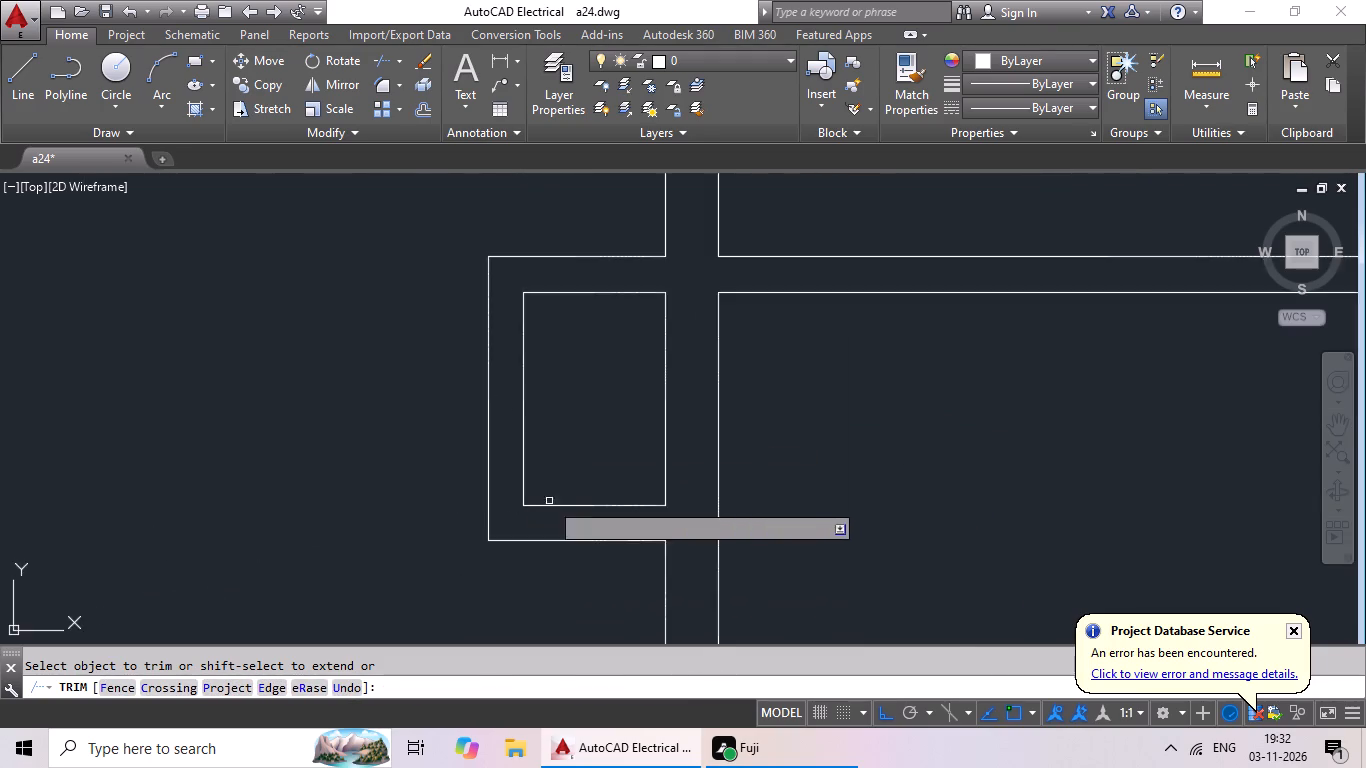
pyautogui.scroll(-2, 577, 498)
pyautogui.moveTo(729, 484); pyautogui.dragTo(435, 474, button='middle')
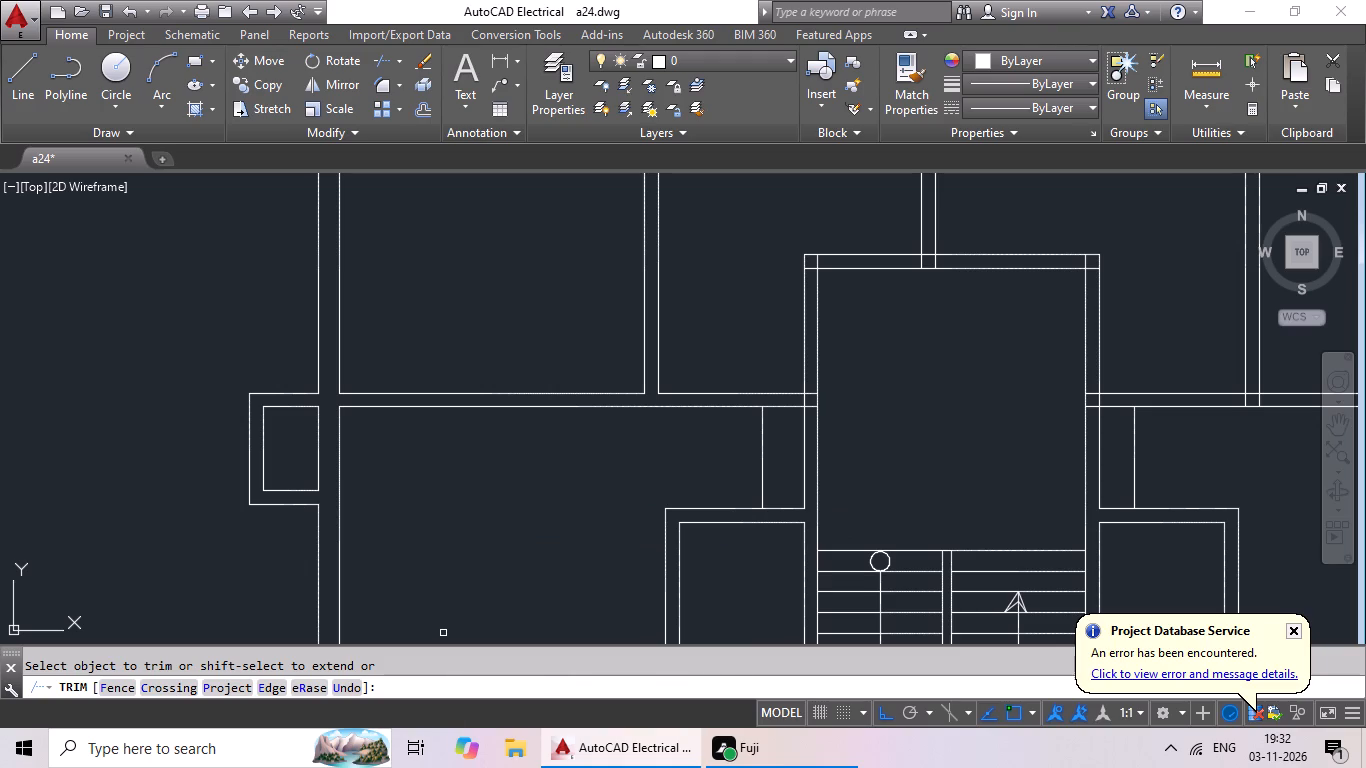
pyautogui.scroll(-3, 476, 640)
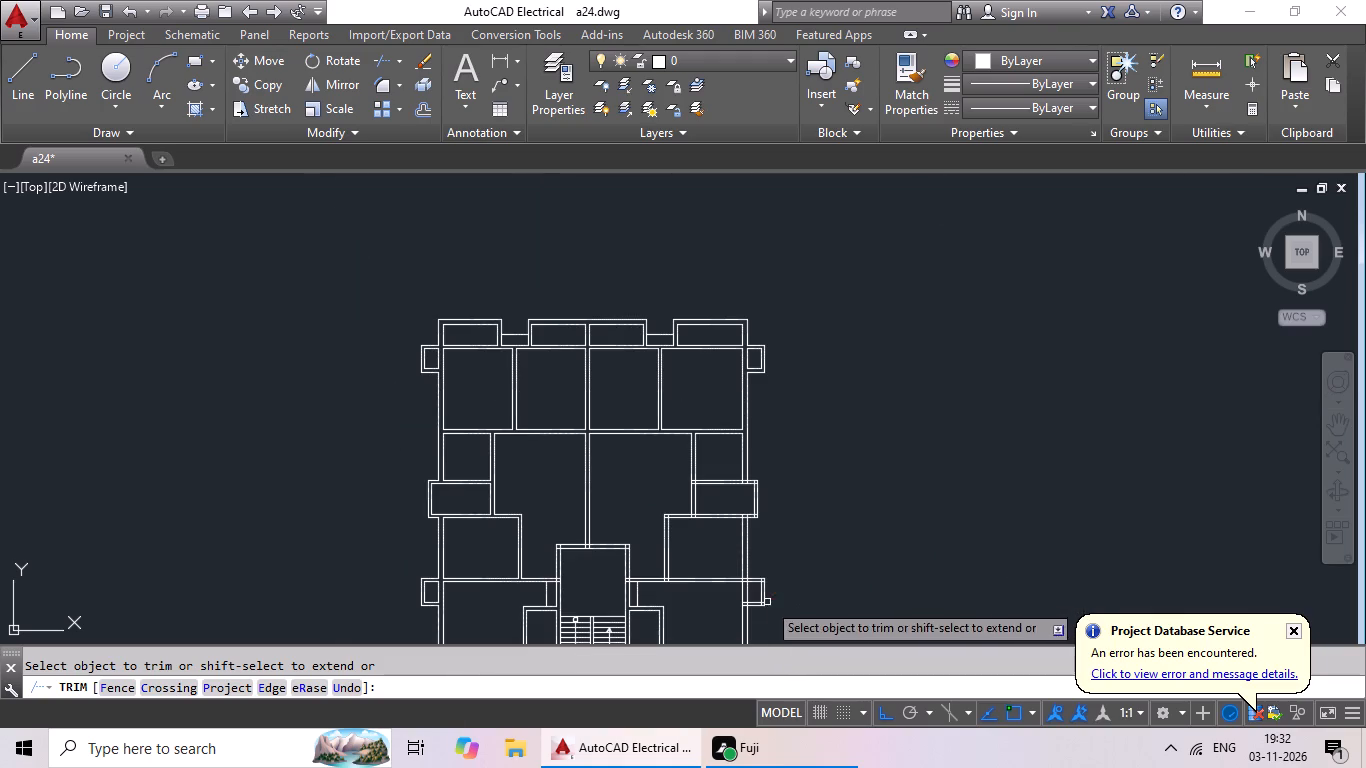
pyautogui.scroll(1, 526, 482)
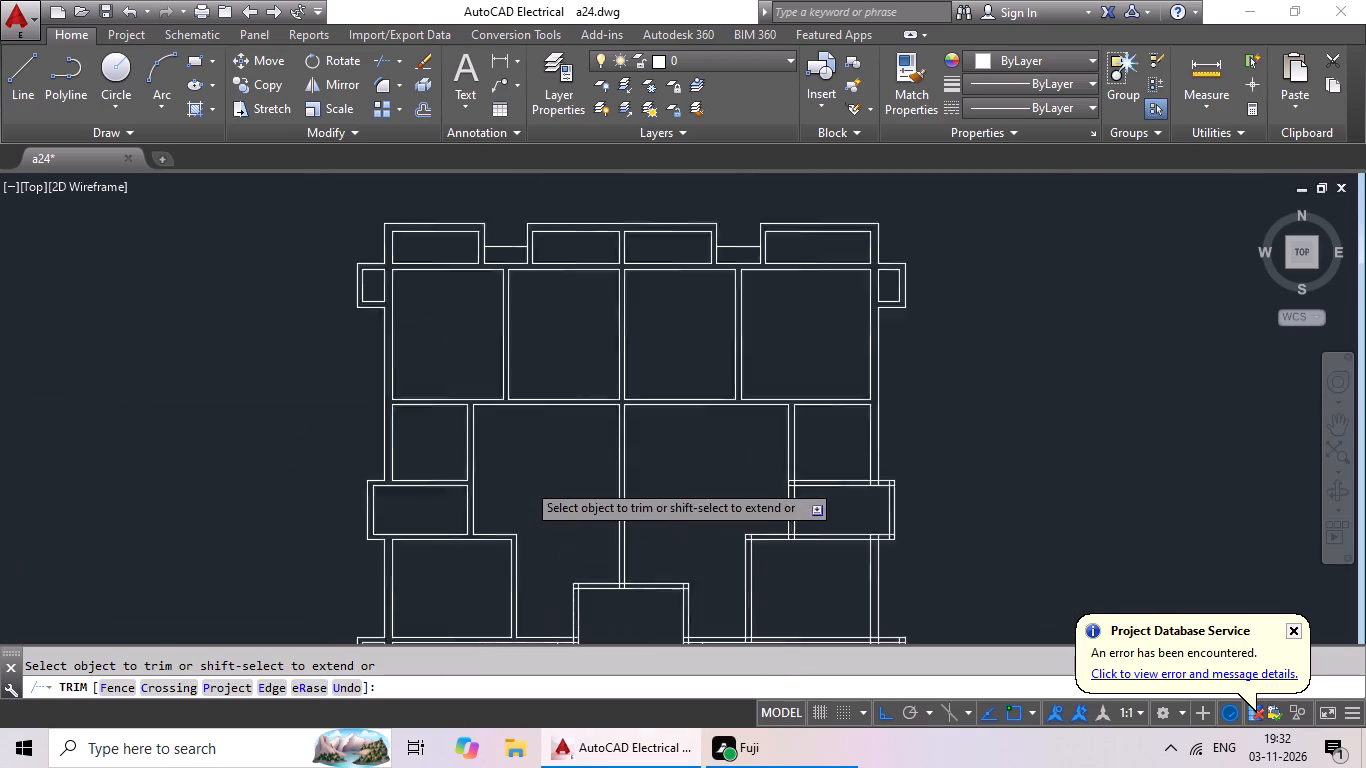
pyautogui.scroll(2, 526, 482)
pyautogui.moveTo(539, 481); pyautogui.dragTo(98, 402, button='middle')
pyautogui.scroll(-2, 350, 432)
pyautogui.moveTo(400, 450); pyautogui.dragTo(219, 422, button='middle')
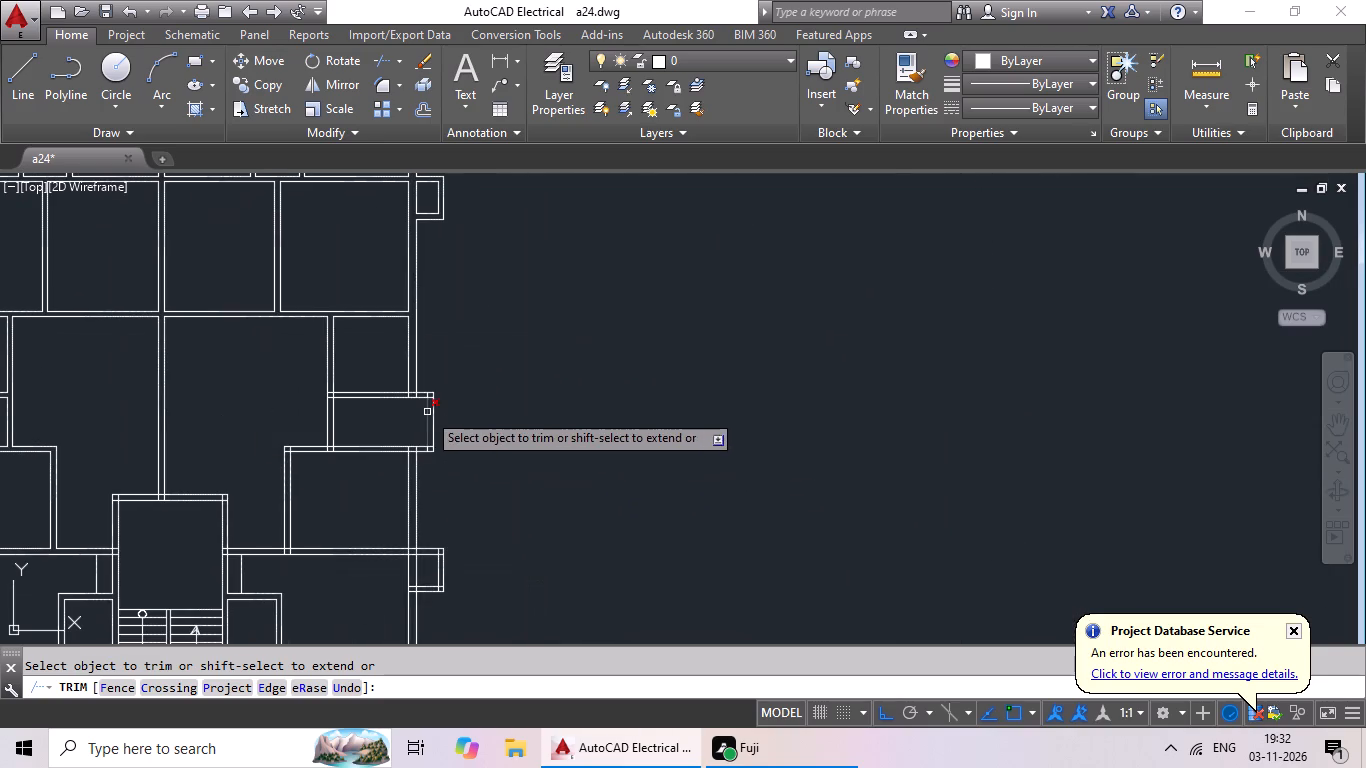
pyautogui.scroll(9, 436, 399)
pyautogui.moveTo(400, 352); pyautogui.dragTo(358, 572)
pyautogui.moveTo(358, 572); pyautogui.dragTo(362, 560)
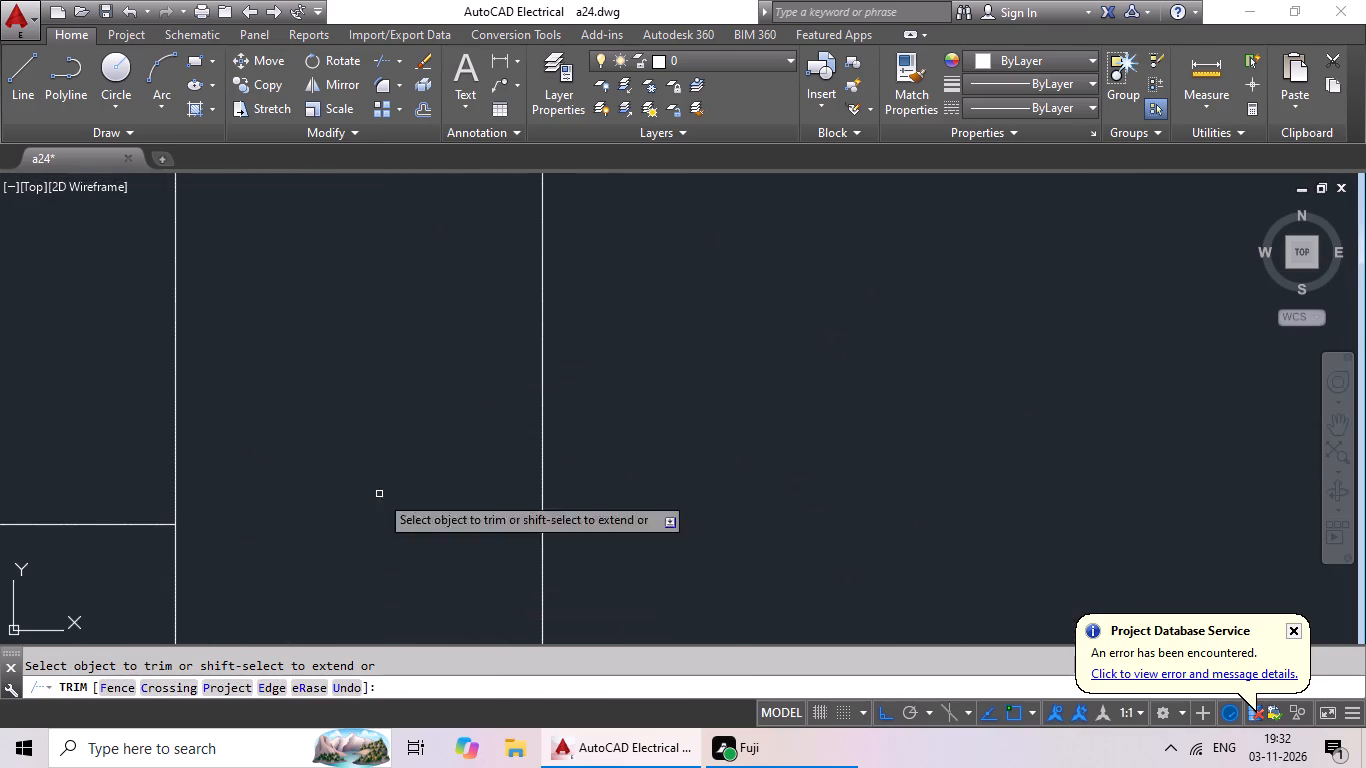
pyautogui.moveTo(395, 408); pyautogui.dragTo(95, 463)
pyautogui.moveTo(95, 463); pyautogui.dragTo(105, 461)
# Trim open the junction where the right outer wall meets the middle-right projection's top wall.
pyautogui.scroll(-4, 276, 419)
pyautogui.moveTo(179, 455); pyautogui.dragTo(369, 455, button='middle')
pyautogui.scroll(2, 351, 404)
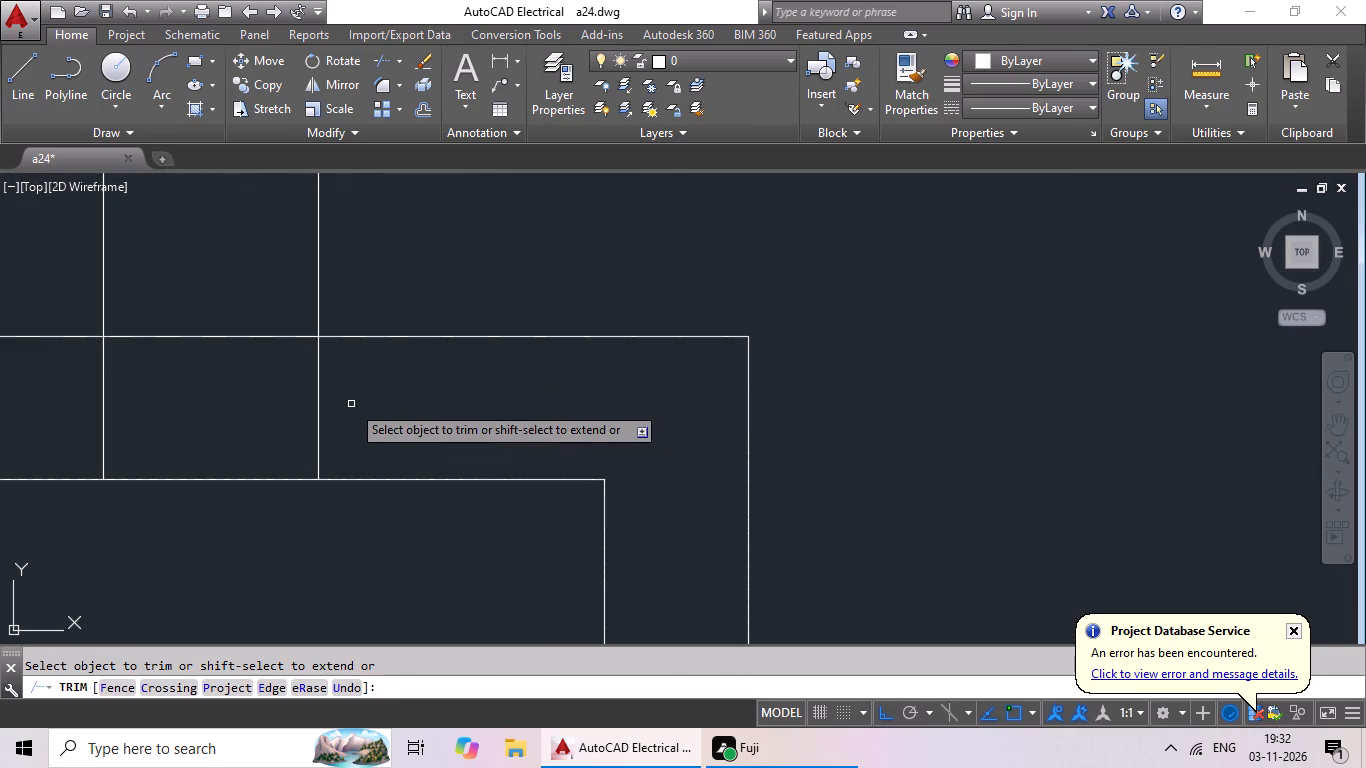
pyautogui.moveTo(394, 382); pyautogui.dragTo(0, 378)
pyautogui.moveTo(0, 378); pyautogui.dragTo(16, 388)
pyautogui.moveTo(228, 264); pyautogui.dragTo(187, 420)
pyautogui.click(189, 414)
# Trim the crossing lines at the lower outer corner of the middle-right projection into a clean corner.
pyautogui.scroll(-4, 256, 377)
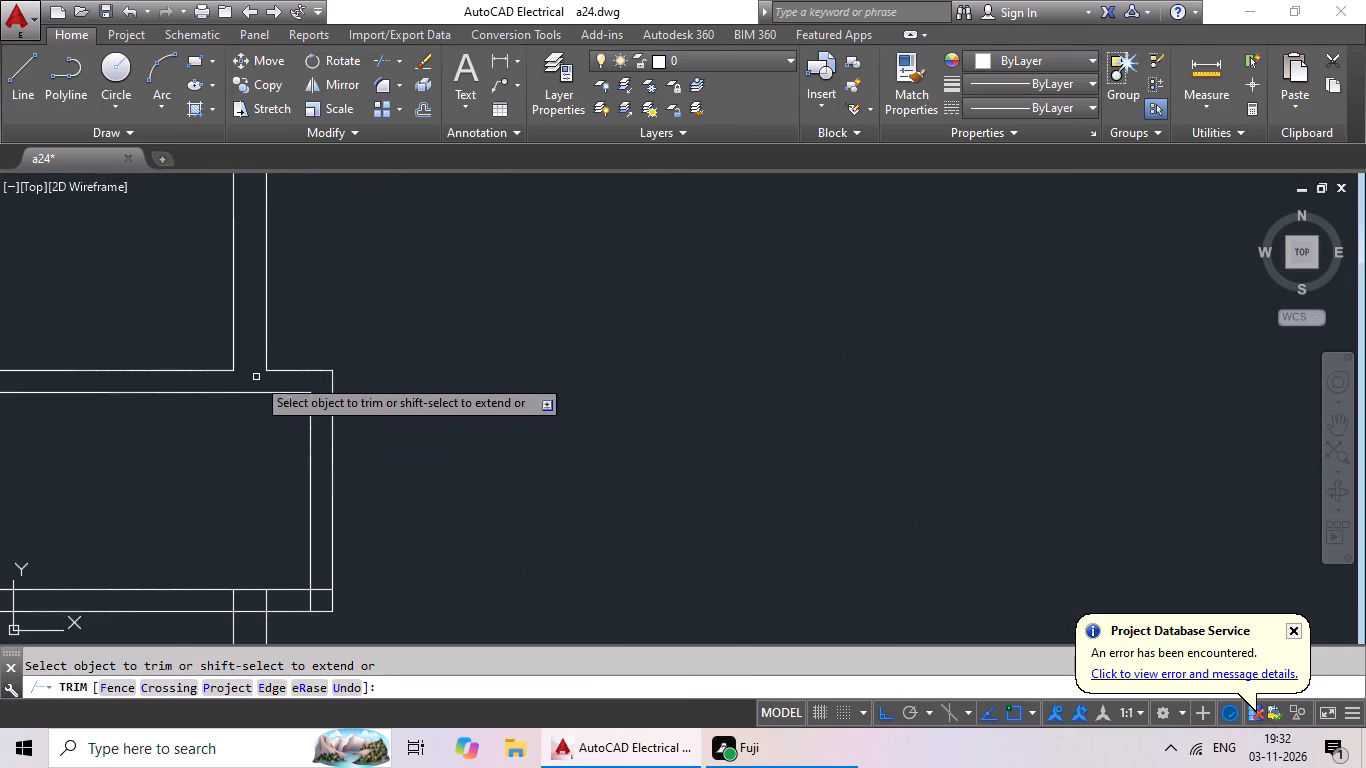
pyautogui.moveTo(233, 474); pyautogui.dragTo(286, 264, button='middle')
pyautogui.scroll(3, 365, 402)
pyautogui.scroll(2, 398, 293)
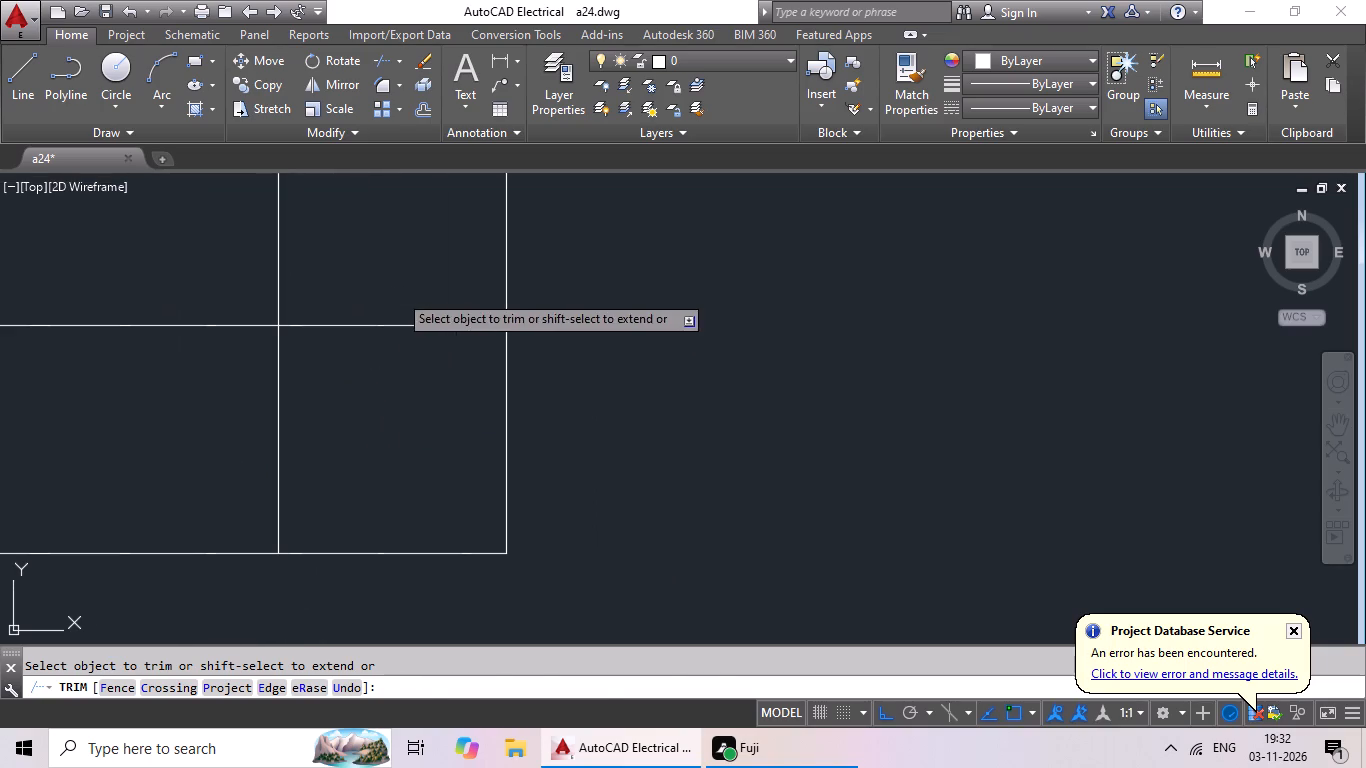
pyautogui.moveTo(410, 297); pyautogui.dragTo(325, 434)
pyautogui.moveTo(322, 439); pyautogui.dragTo(334, 437)
pyautogui.moveTo(389, 415); pyautogui.dragTo(180, 457)
pyautogui.moveTo(180, 458); pyautogui.dragTo(189, 459)
# Trim open the junction where the right outer wall meets the middle-right projection's bottom wall.
pyautogui.scroll(-2, 272, 453)
pyautogui.moveTo(273, 452); pyautogui.dragTo(598, 416, button='middle')
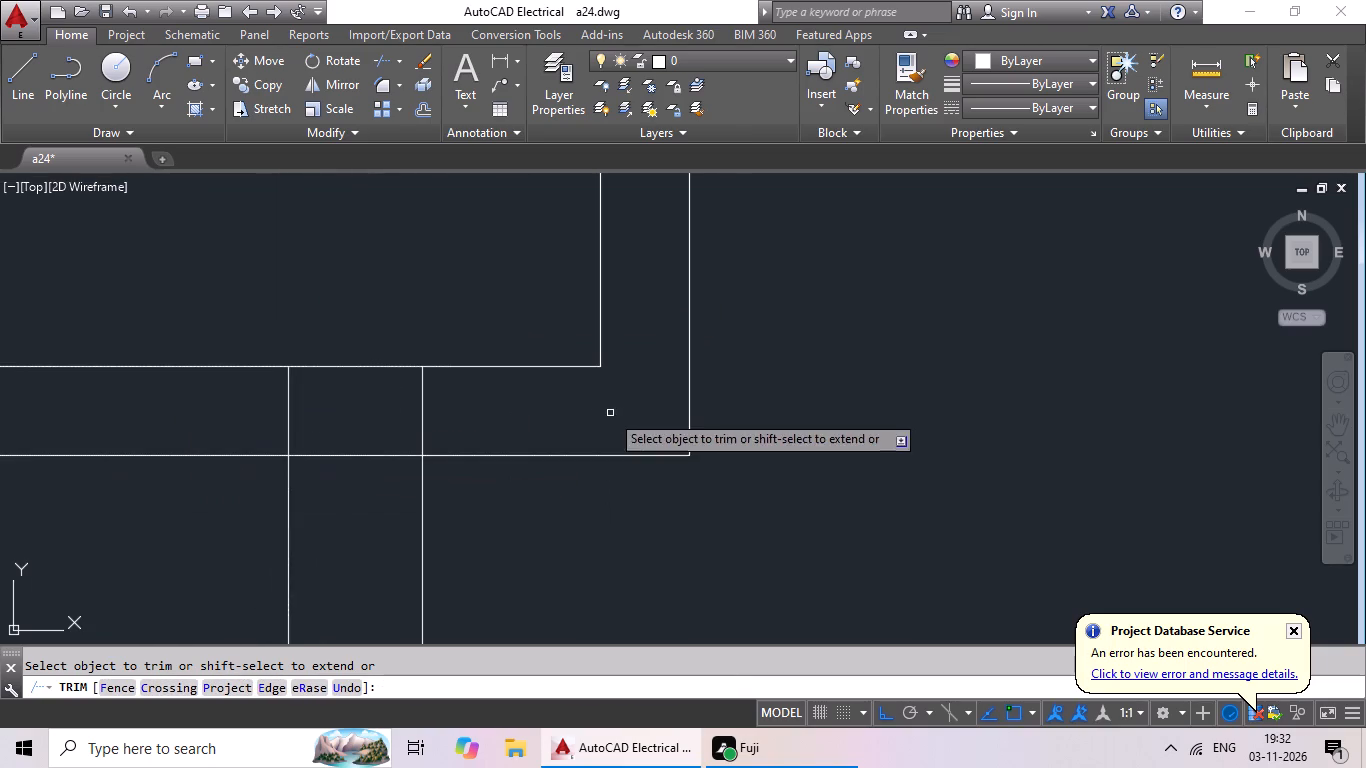
pyautogui.moveTo(474, 403); pyautogui.dragTo(193, 405)
pyautogui.click(161, 412)
pyautogui.moveTo(318, 410); pyautogui.dragTo(335, 516)
pyautogui.moveTo(335, 516); pyautogui.dragTo(362, 511)
# Trim the horizontal line crossing the junction of the middle-right projection's inner wall and bottom wall.
pyautogui.scroll(-4, 431, 491)
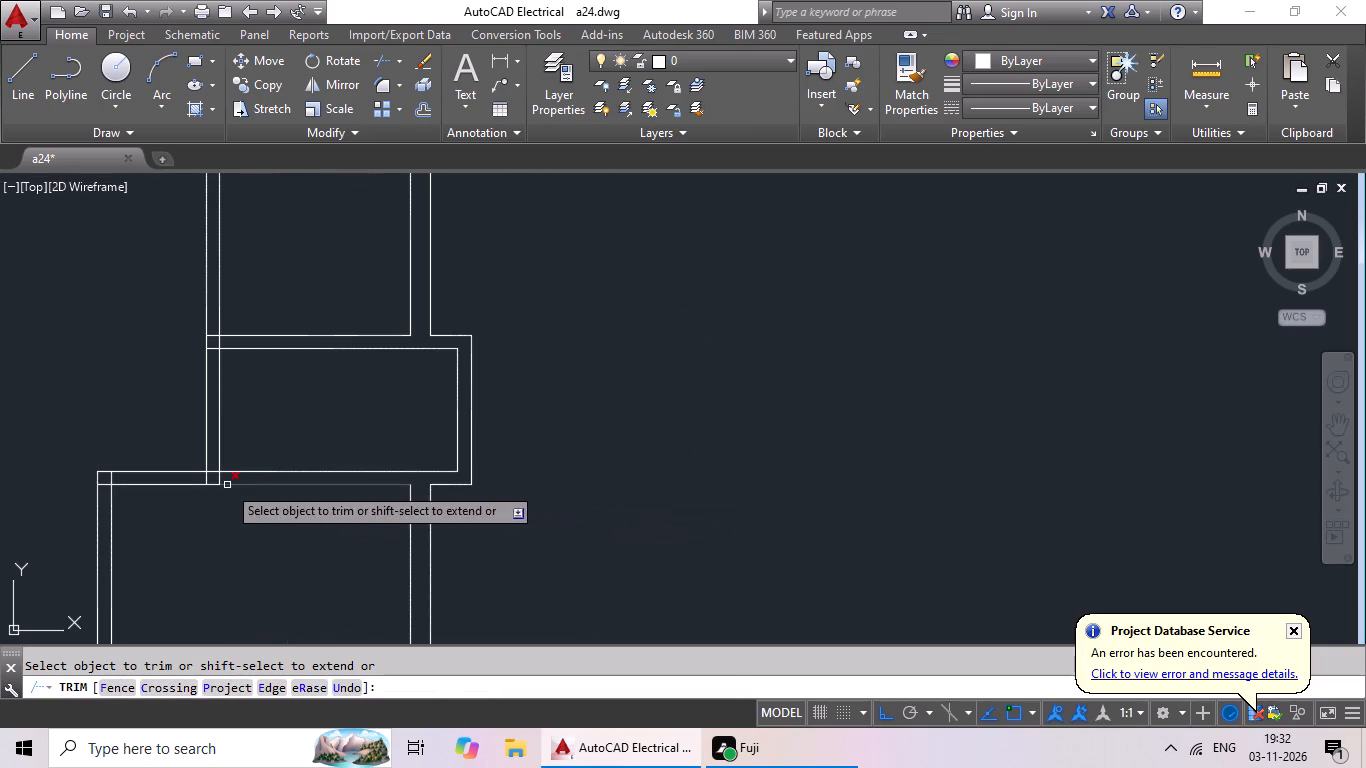
pyautogui.scroll(5, 218, 483)
pyautogui.moveTo(336, 444); pyautogui.dragTo(34, 449)
pyautogui.moveTo(34, 449); pyautogui.dragTo(43, 448)
pyautogui.moveTo(159, 334); pyautogui.dragTo(136, 436)
pyautogui.moveTo(137, 431); pyautogui.dragTo(148, 436)
pyautogui.moveTo(271, 425); pyautogui.dragTo(69, 486)
pyautogui.press('Escape')
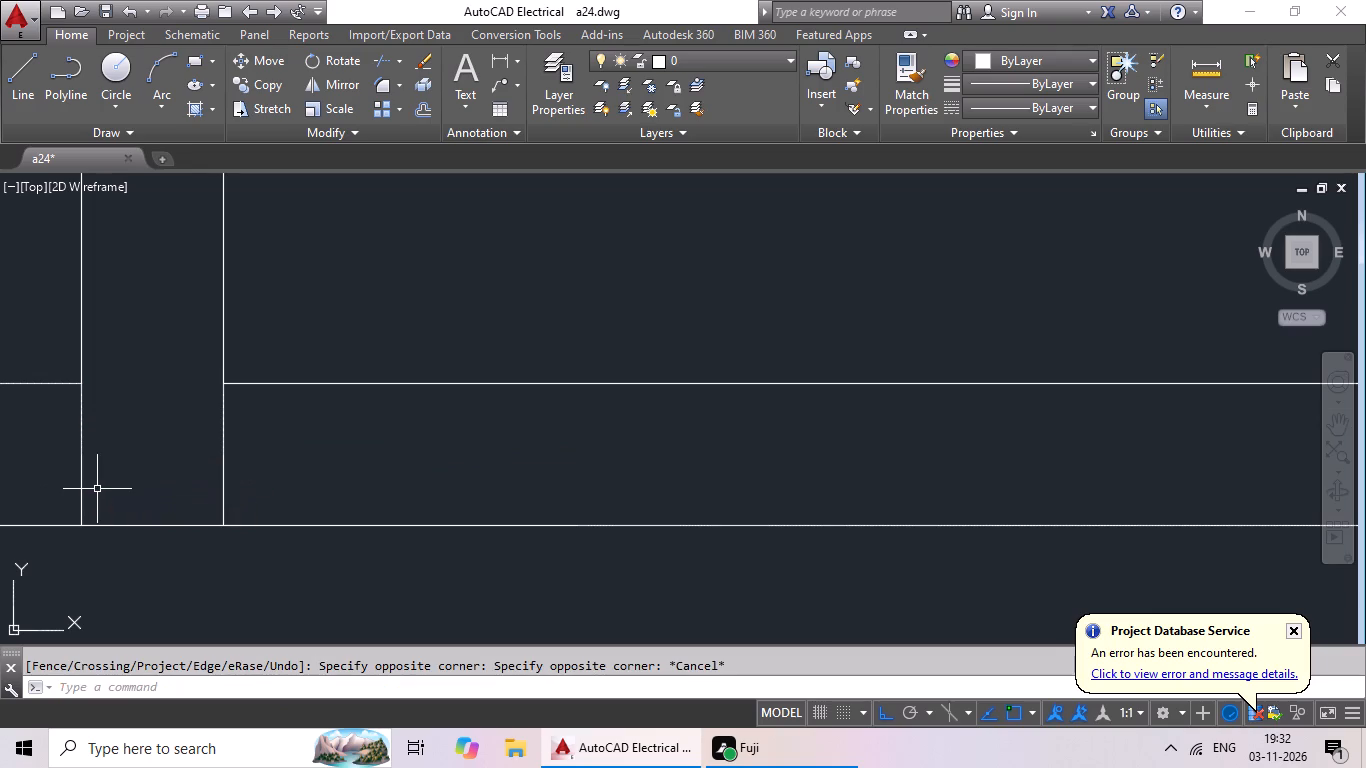
# Erase the two leftover short vertical wall segments inside the junction at the base of the projection's inner wall.
pyautogui.scroll(2, 122, 485)
pyautogui.scroll(-2, 253, 461)
pyautogui.moveTo(256, 459); pyautogui.dragTo(423, 430, button='middle')
pyautogui.moveTo(622, 399); pyautogui.dragTo(585, 400)
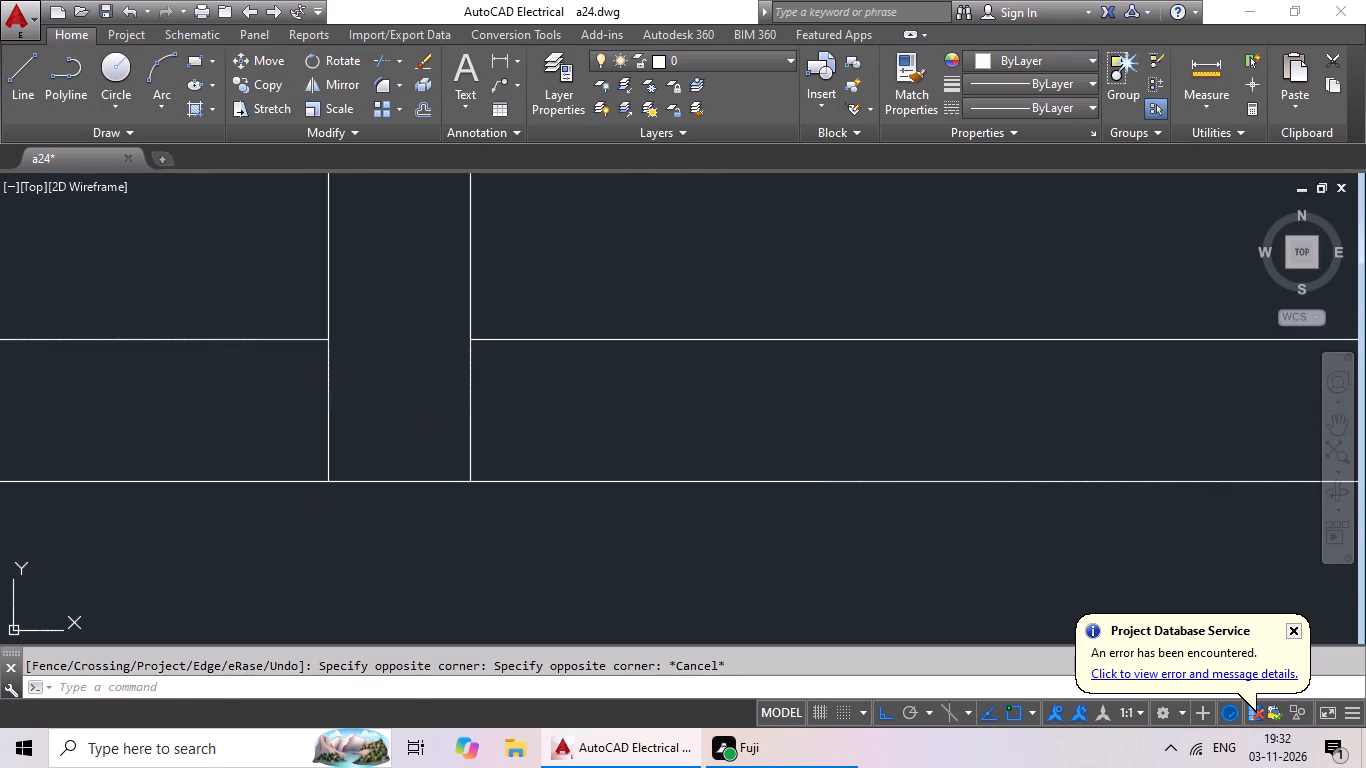
pyautogui.moveTo(585, 400); pyautogui.dragTo(216, 435)
pyautogui.press('Delete')
# Trim open the junction where the middle-right projection's top wall meets its inner vertical wall.
pyautogui.scroll(-3, 318, 413)
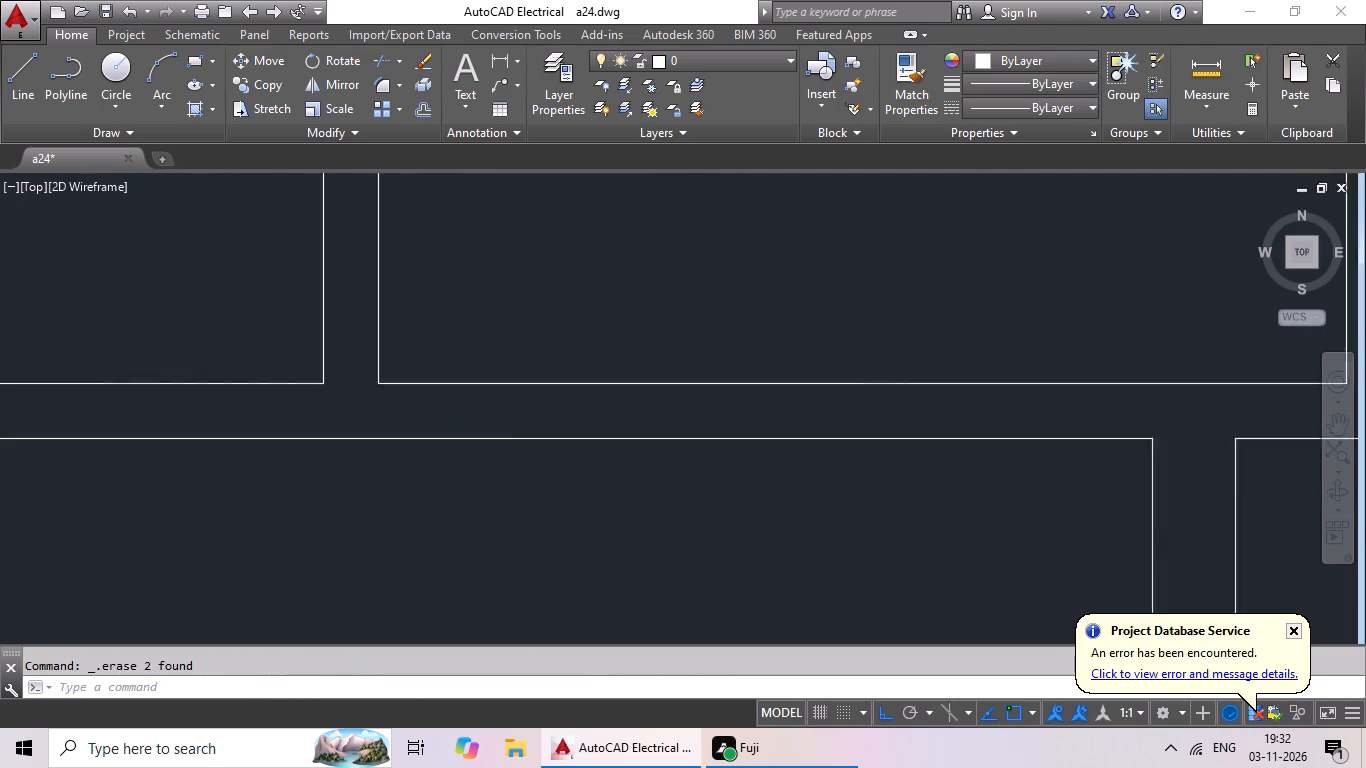
pyautogui.scroll(-1, 435, 352)
pyautogui.moveTo(443, 342); pyautogui.dragTo(423, 510, button='middle')
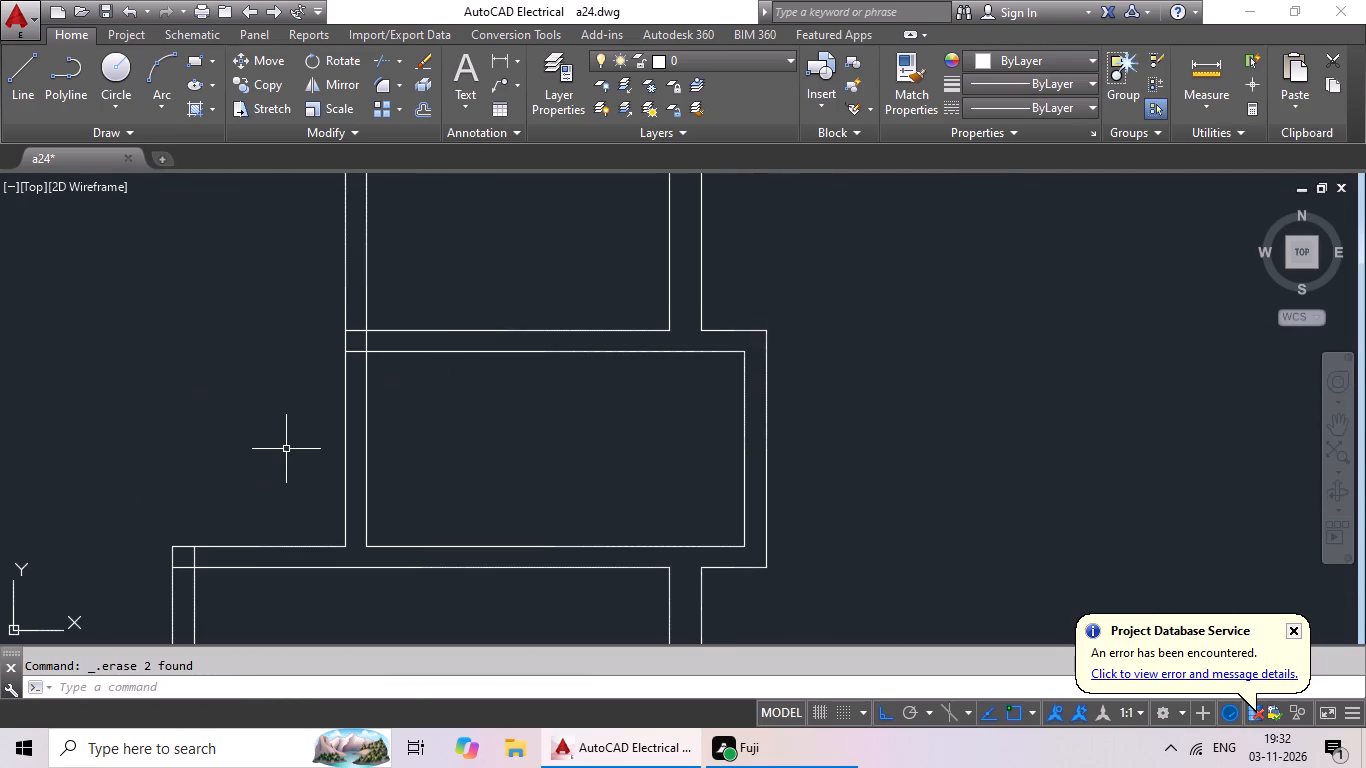
pyautogui.press('t')
pyautogui.press('r')
pyautogui.press('space')
pyautogui.press('space')
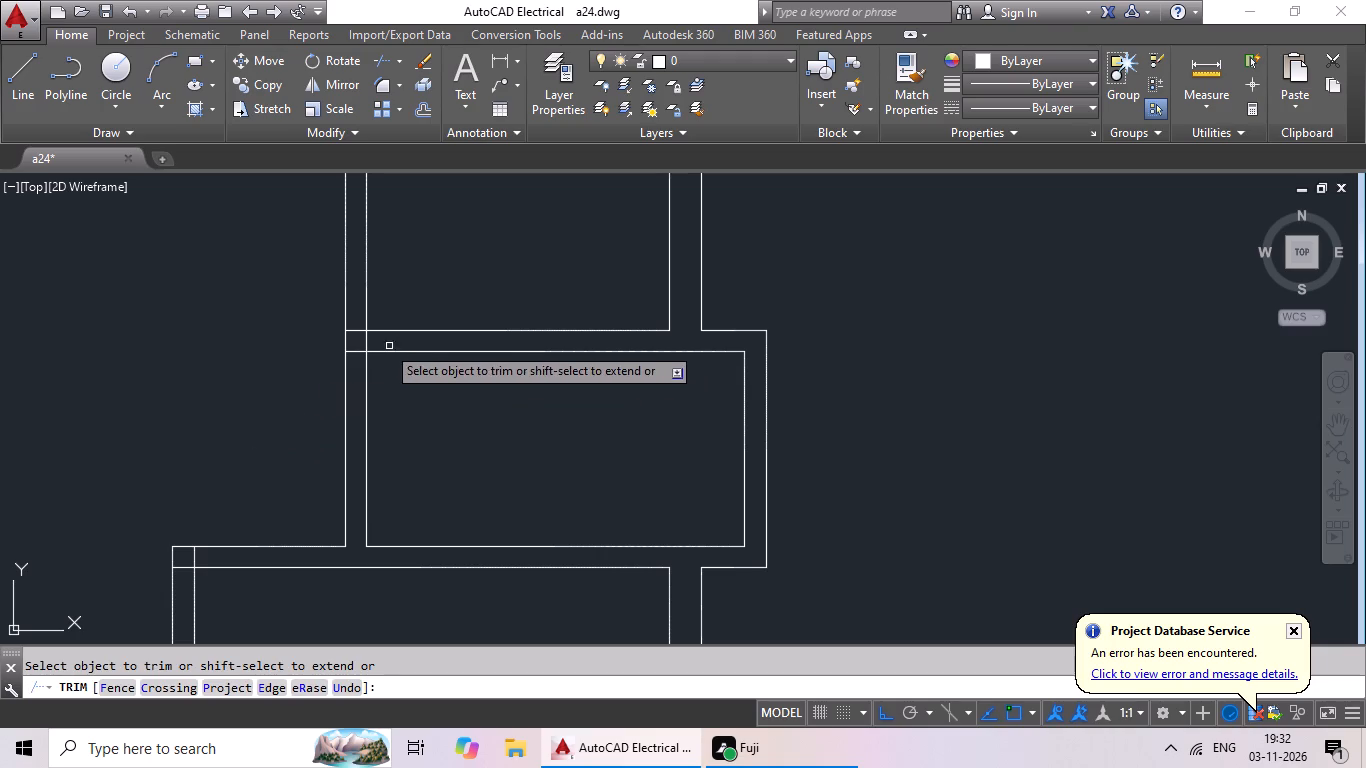
pyautogui.scroll(4, 376, 341)
pyautogui.moveTo(396, 322); pyautogui.dragTo(278, 376)
pyautogui.click(278, 376)
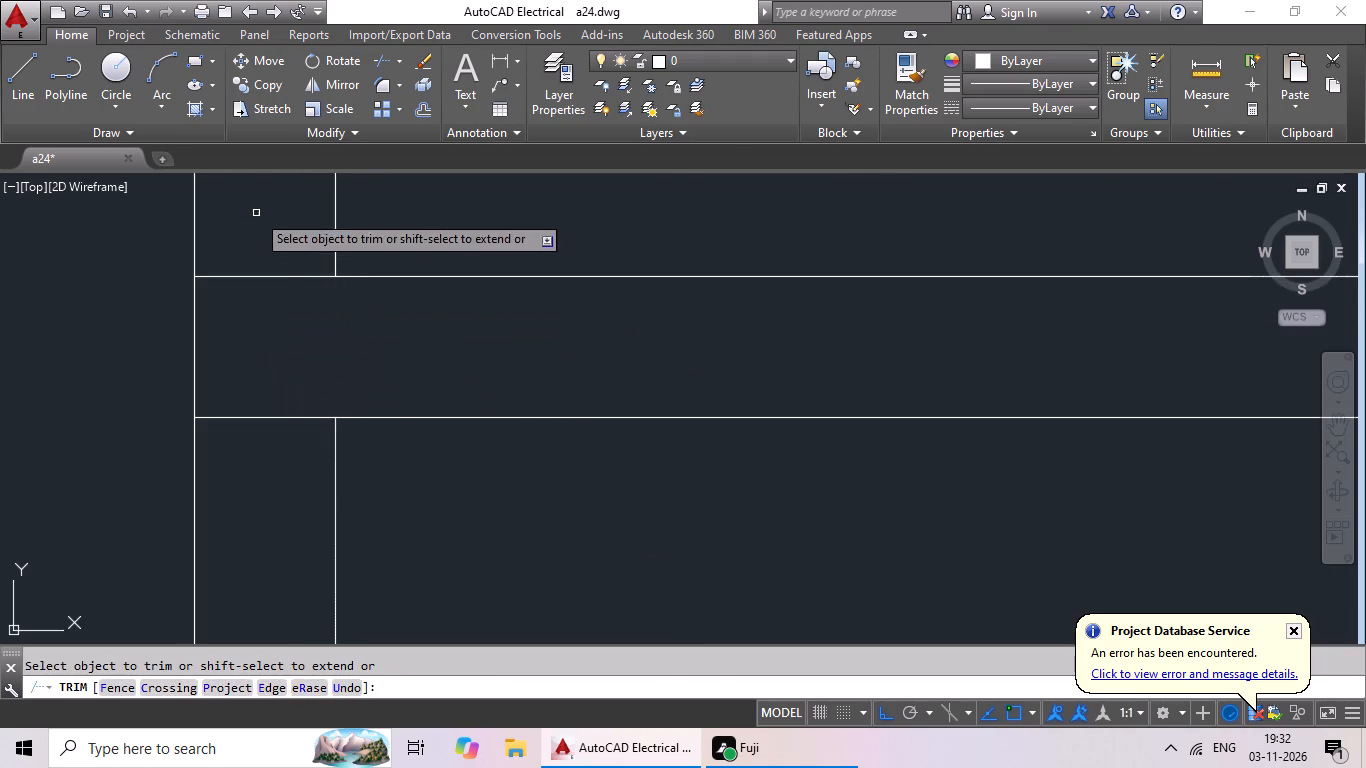
pyautogui.moveTo(256, 214); pyautogui.dragTo(262, 469)
pyautogui.click(266, 453)
pyautogui.click(270, 435)
pyautogui.scroll(-4, 309, 362)
pyautogui.click(311, 363)
# Trim the crossing lines at the upper inner corner of the room below the middle-right projection into a clean corner.
pyautogui.scroll(-4, 400, 398)
pyautogui.moveTo(402, 408); pyautogui.dragTo(482, 356, button='middle')
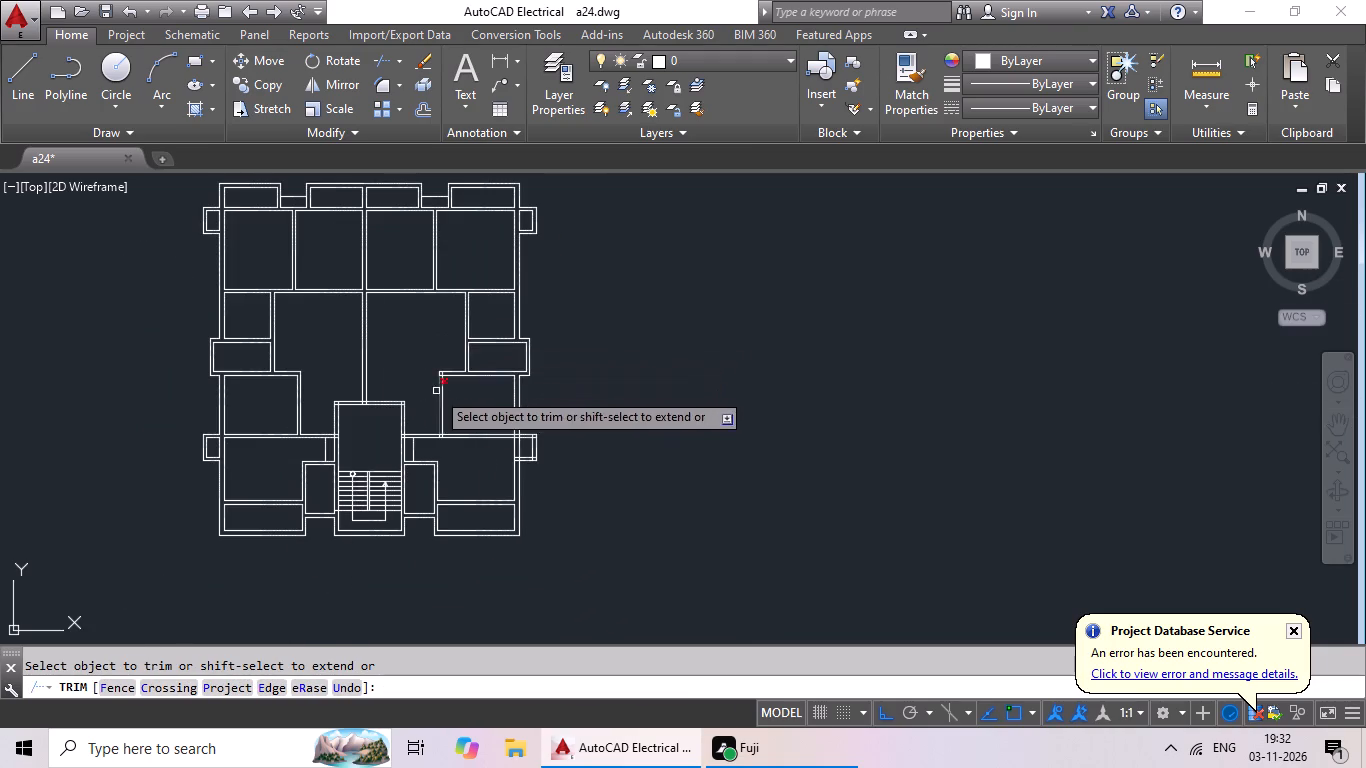
pyautogui.scroll(6, 443, 385)
pyautogui.moveTo(519, 309); pyautogui.dragTo(436, 343)
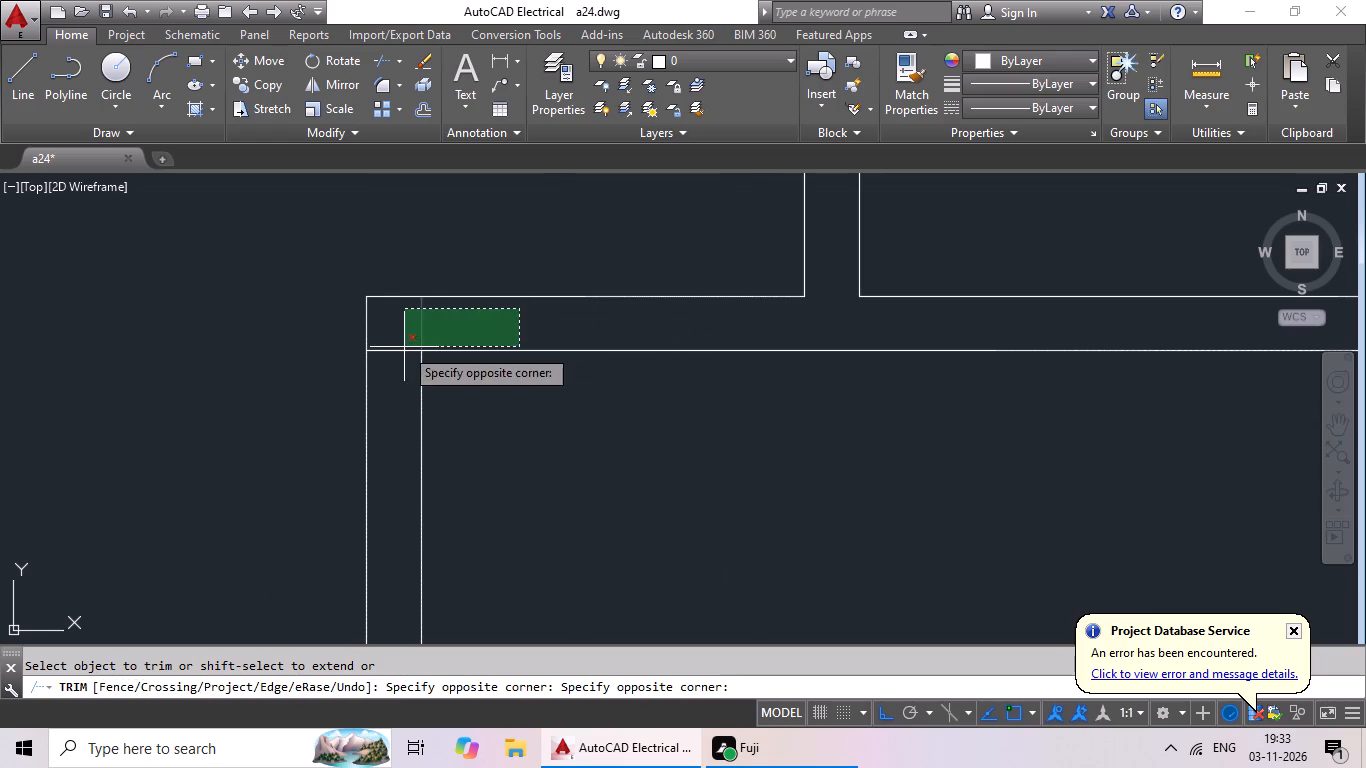
pyautogui.click(404, 347)
pyautogui.moveTo(410, 333); pyautogui.dragTo(405, 405)
pyautogui.click(406, 393)
# Trim the crossing lines at the upper outer corner of the small lower-right projection into a clean corner.
pyautogui.scroll(-3, 424, 354)
pyautogui.moveTo(478, 416); pyautogui.dragTo(333, 314, button='middle')
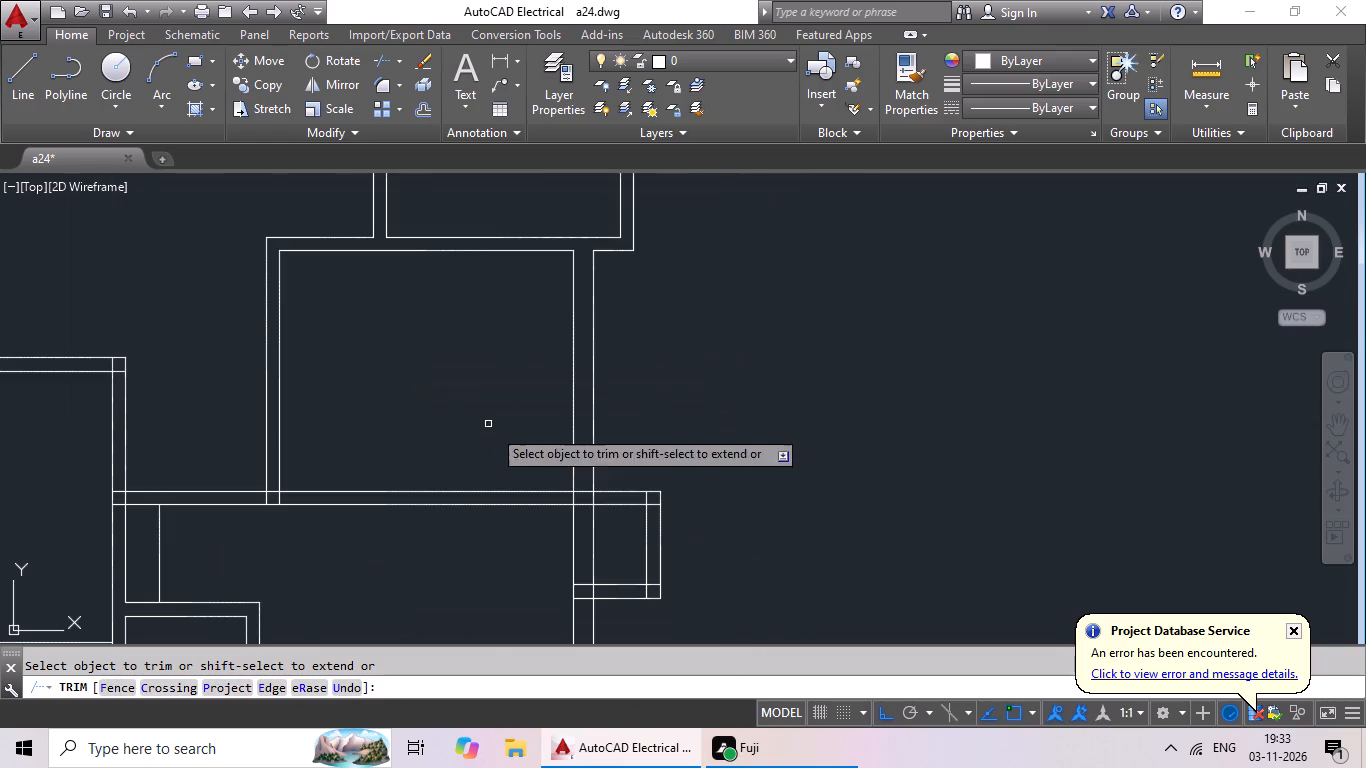
pyautogui.moveTo(506, 421); pyautogui.dragTo(427, 335, button='middle')
pyautogui.scroll(3, 579, 426)
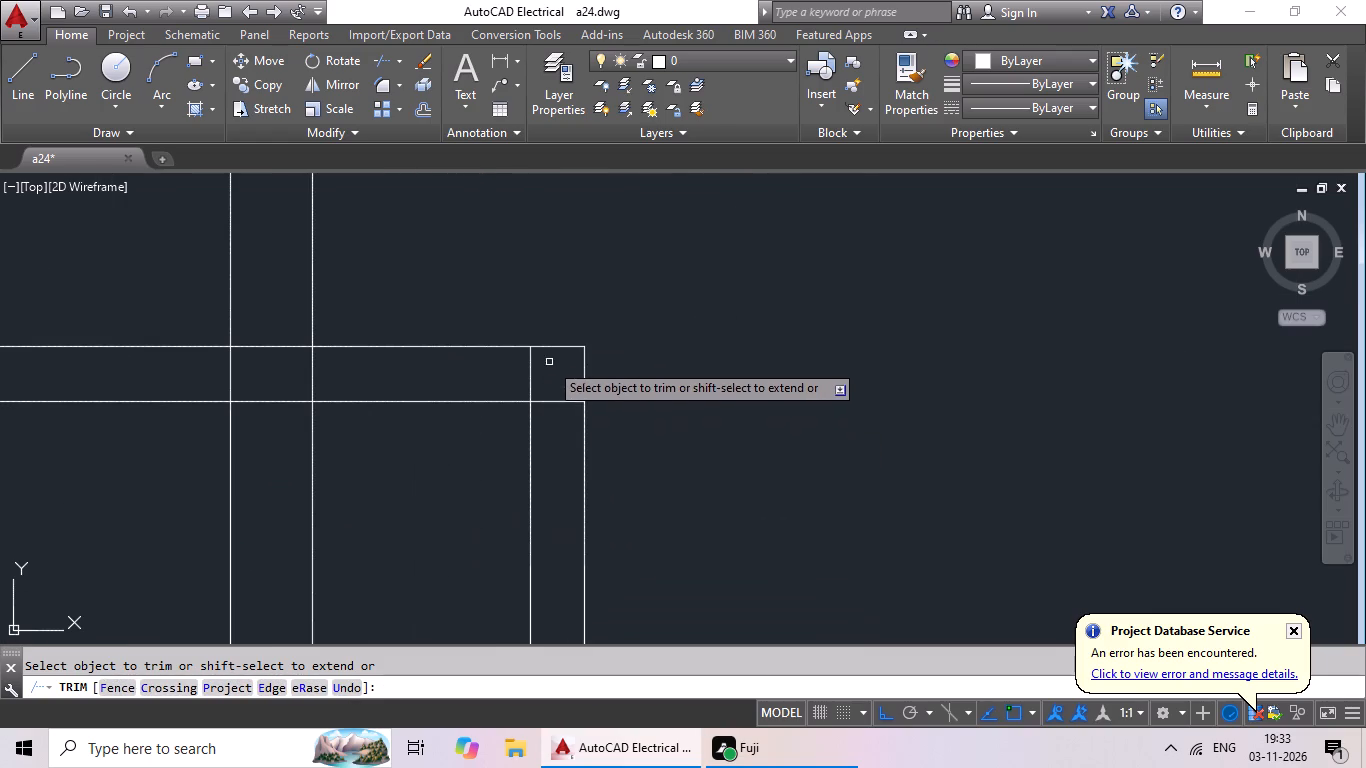
pyautogui.scroll(3, 550, 383)
pyautogui.moveTo(573, 358); pyautogui.dragTo(553, 499)
pyautogui.moveTo(548, 338); pyautogui.dragTo(319, 378)
pyautogui.click(318, 379)
# Trim the crossing lines where the right outer wall passes through the horizontal wall at the small lower-right projection.
pyautogui.scroll(-4, 383, 353)
pyautogui.moveTo(310, 407); pyautogui.dragTo(387, 396, button='middle')
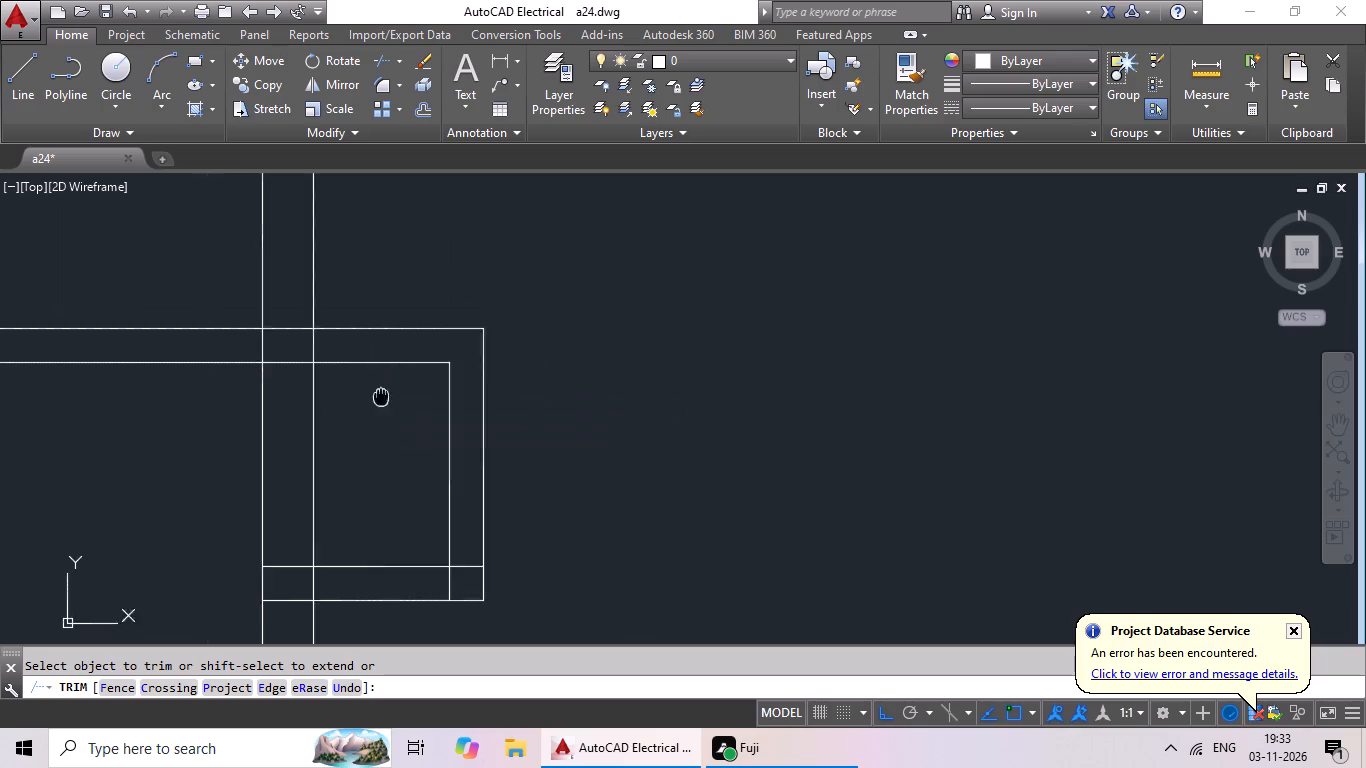
pyautogui.moveTo(387, 396); pyautogui.dragTo(423, 380, button='middle')
pyautogui.scroll(4, 374, 323)
pyautogui.moveTo(436, 311); pyautogui.dragTo(203, 394)
pyautogui.click(203, 394)
pyautogui.moveTo(210, 383); pyautogui.dragTo(197, 530)
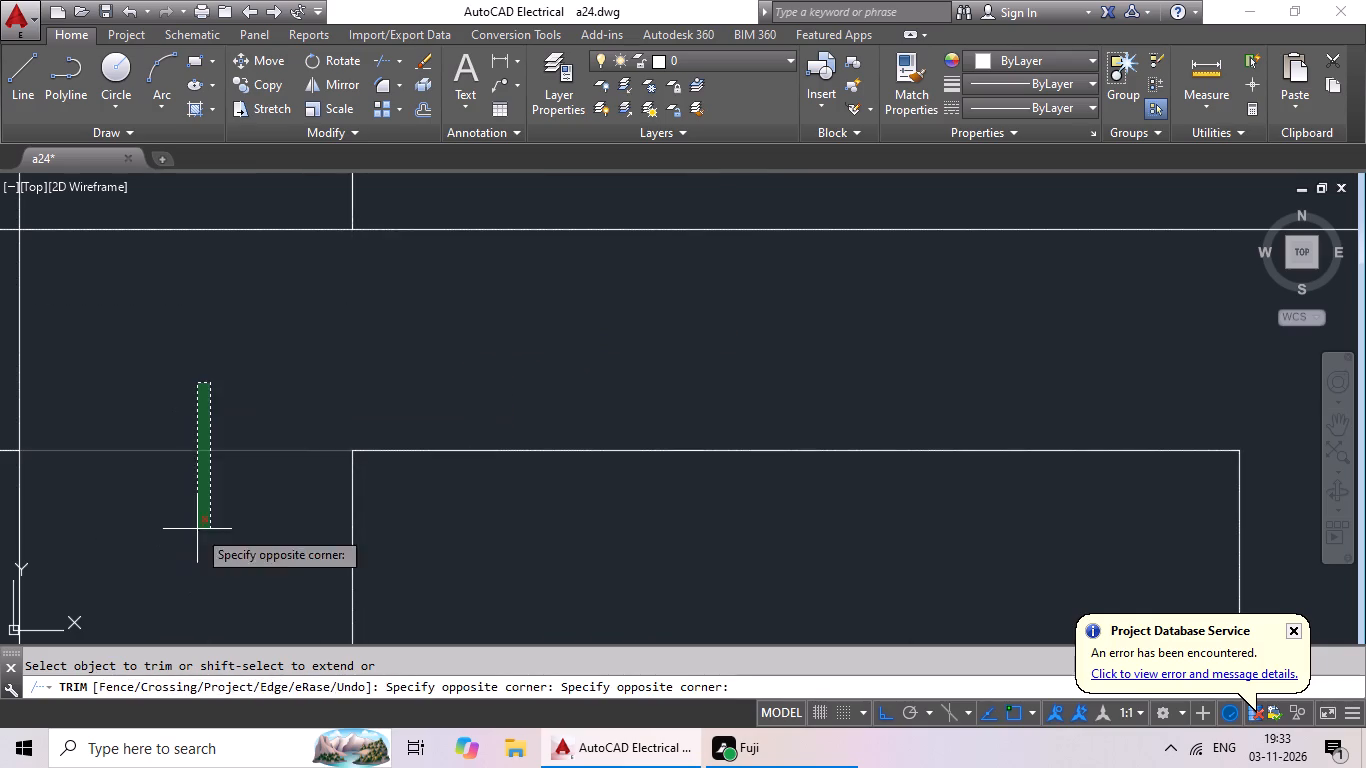
pyautogui.click(197, 529)
pyautogui.moveTo(367, 401); pyautogui.dragTo(839, 400, button='middle')
pyautogui.moveTo(683, 360); pyautogui.dragTo(236, 379)
pyautogui.moveTo(236, 379); pyautogui.dragTo(239, 380)
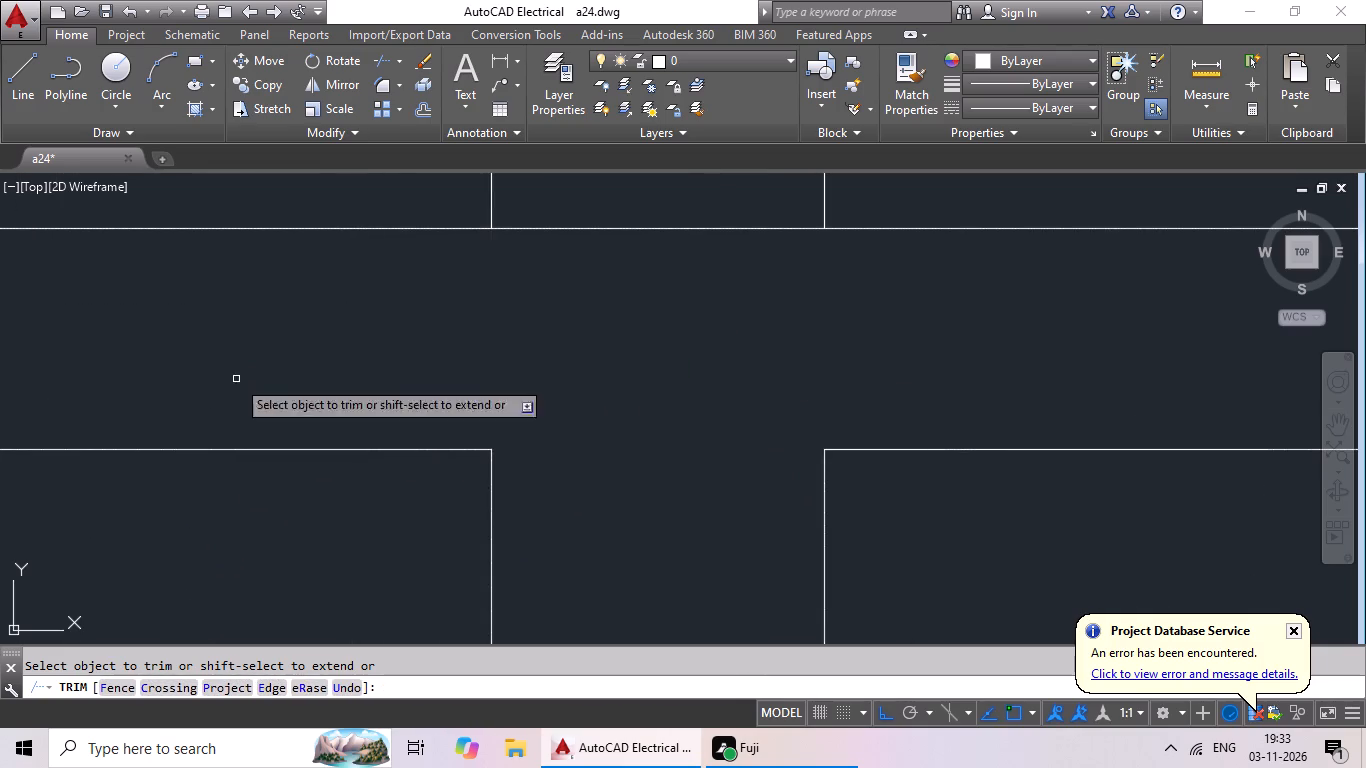
pyautogui.moveTo(239, 380); pyautogui.dragTo(271, 374)
pyautogui.moveTo(617, 209); pyautogui.dragTo(592, 336)
pyautogui.click(592, 329)
# Trim the crossing lines at the lower outer corner of the small lower-right projection into a clean corner.
pyautogui.scroll(-5, 630, 294)
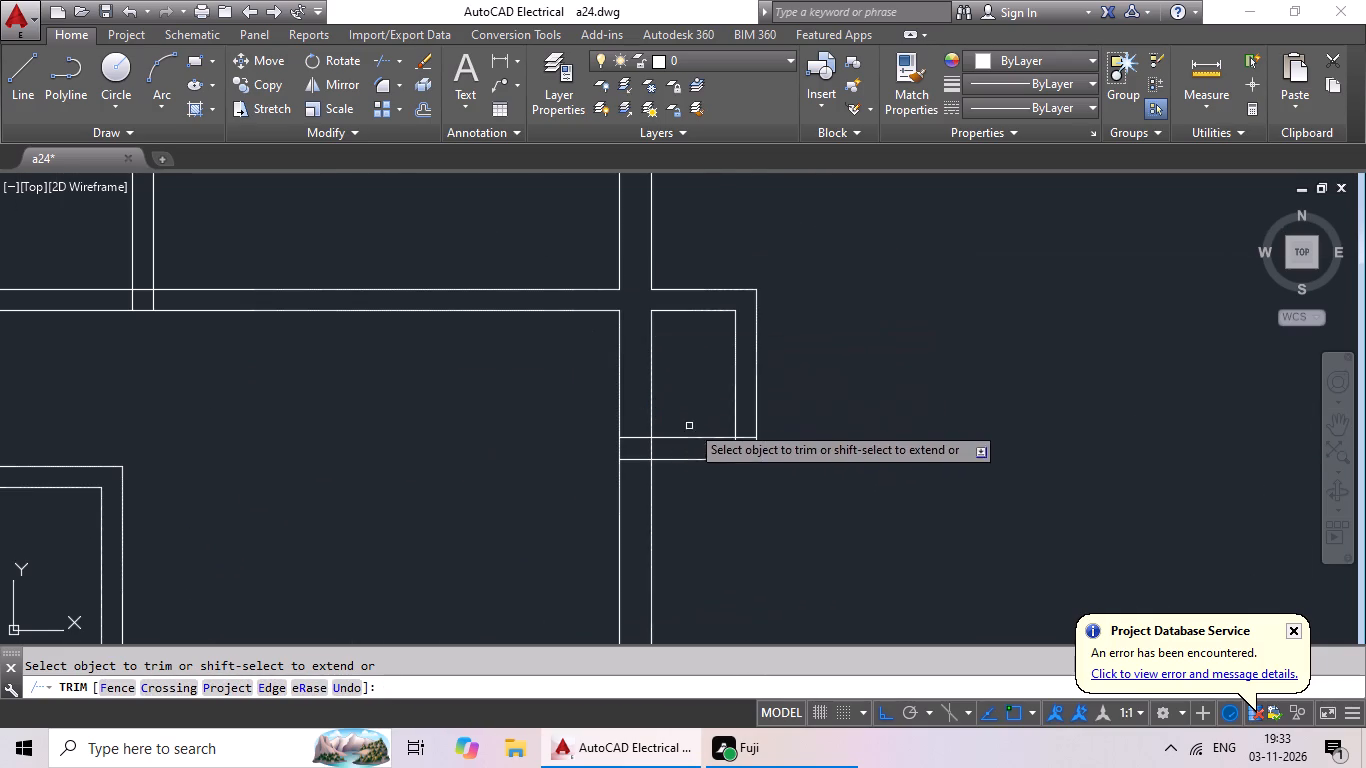
pyautogui.moveTo(687, 400); pyautogui.dragTo(600, 352, button='middle')
pyautogui.scroll(4, 646, 399)
pyautogui.moveTo(693, 305); pyautogui.dragTo(682, 381)
pyautogui.click(682, 381)
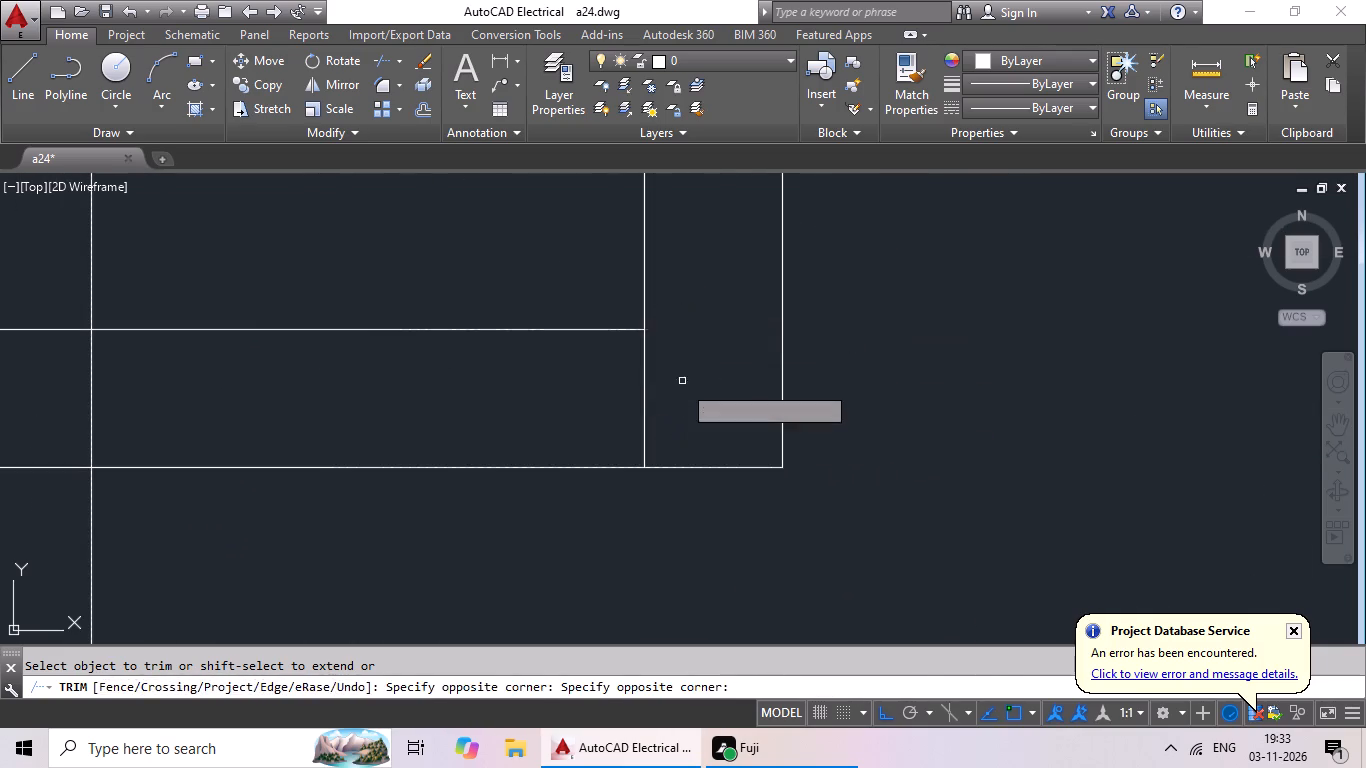
pyautogui.moveTo(713, 370); pyautogui.dragTo(453, 453)
pyautogui.moveTo(453, 453); pyautogui.dragTo(492, 448)
# Trim open the junction where the small lower-right projection's bottom wall meets the right outer wall.
pyautogui.moveTo(643, 419); pyautogui.dragTo(971, 410, button='middle')
pyautogui.moveTo(491, 397); pyautogui.dragTo(372, 429)
pyautogui.moveTo(371, 430); pyautogui.dragTo(368, 416)
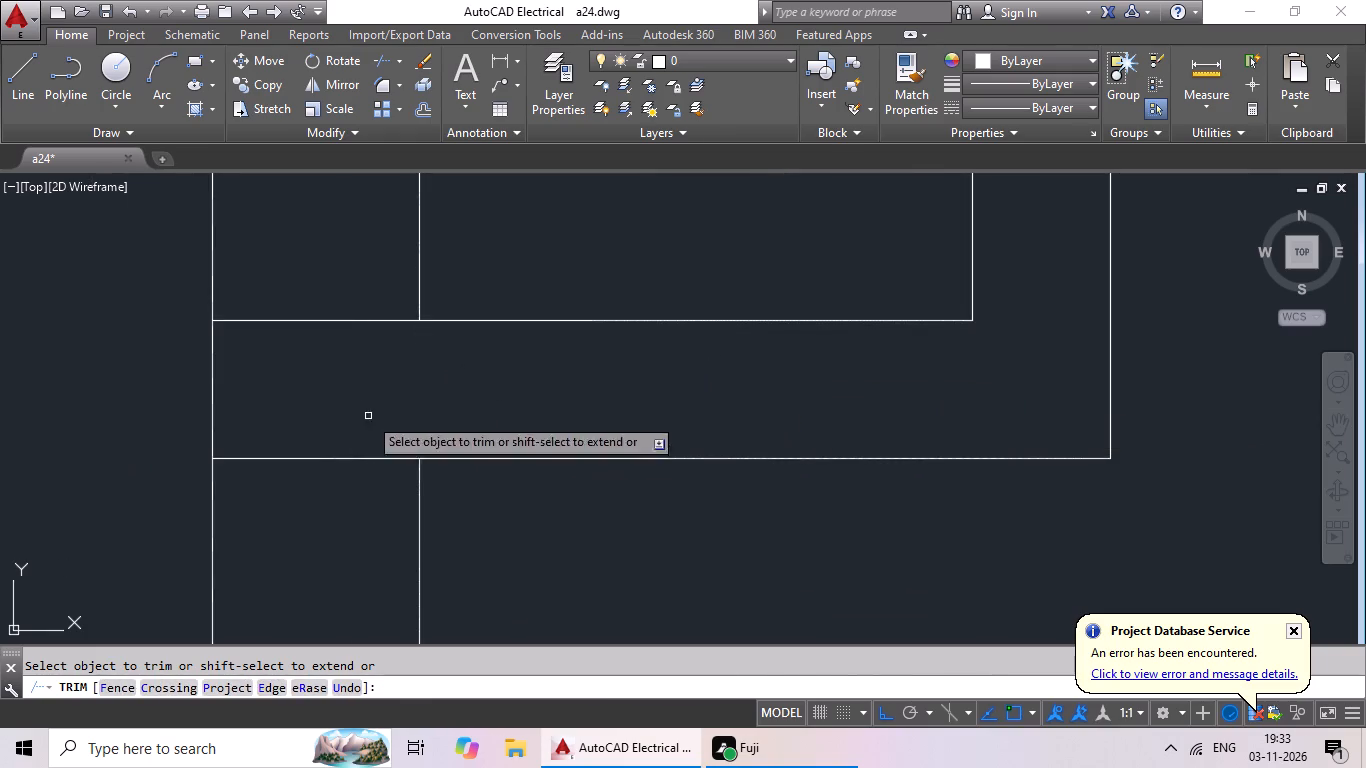
pyautogui.moveTo(368, 416); pyautogui.dragTo(362, 398)
pyautogui.moveTo(334, 289); pyautogui.dragTo(298, 534)
pyautogui.moveTo(300, 526); pyautogui.dragTo(338, 484)
# Trim open the junction where the right room's inner vertical wall meets the horizontal wall beside the staircase.
pyautogui.scroll(-7, 418, 403)
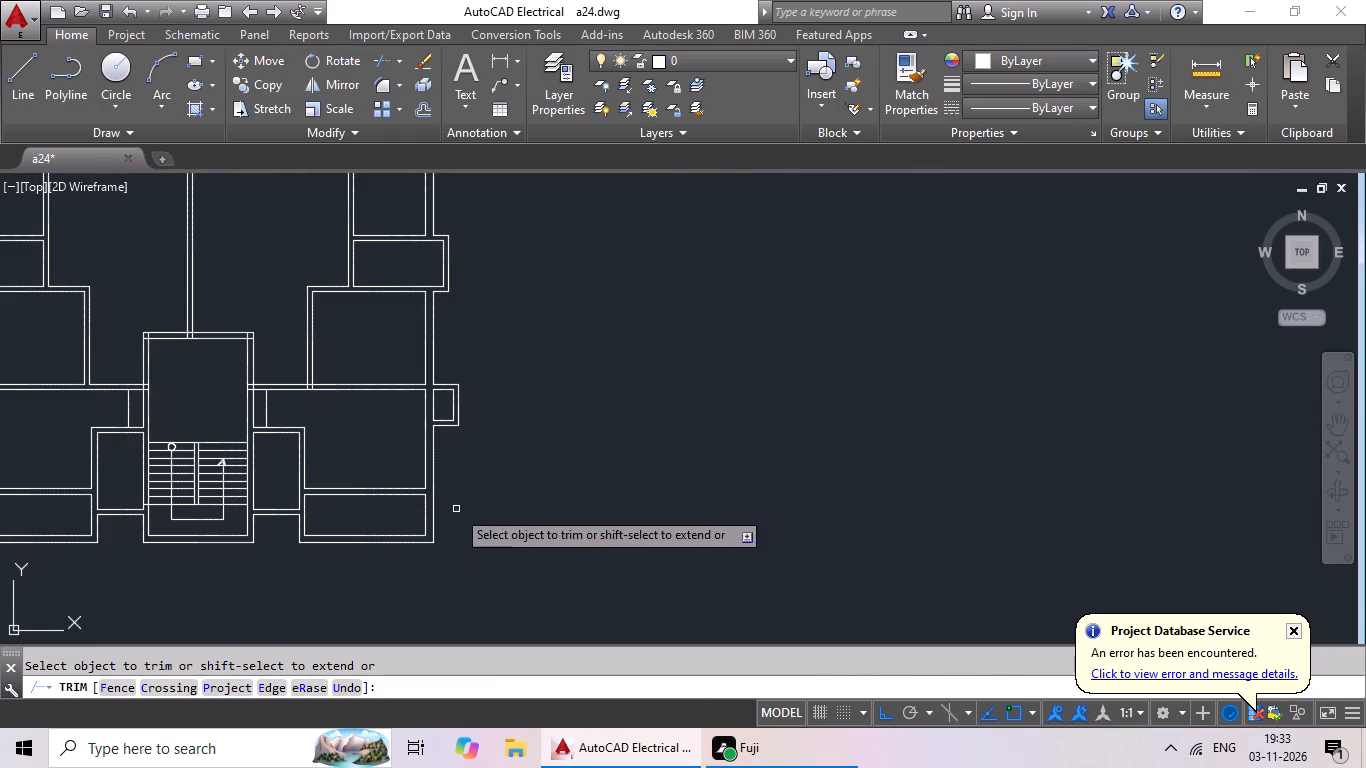
pyautogui.moveTo(387, 465); pyautogui.dragTo(601, 464, button='middle')
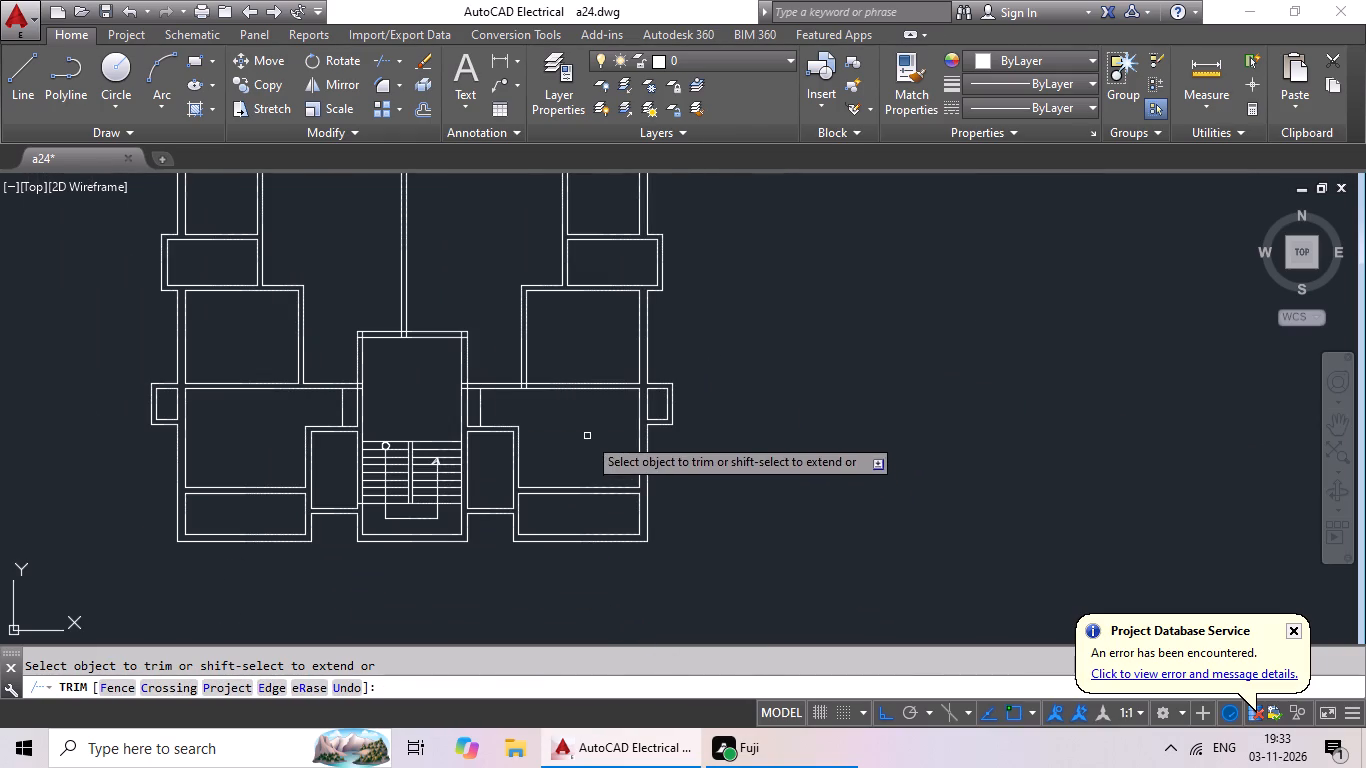
pyautogui.scroll(5, 532, 393)
pyautogui.moveTo(531, 393); pyautogui.dragTo(793, 560, button='middle')
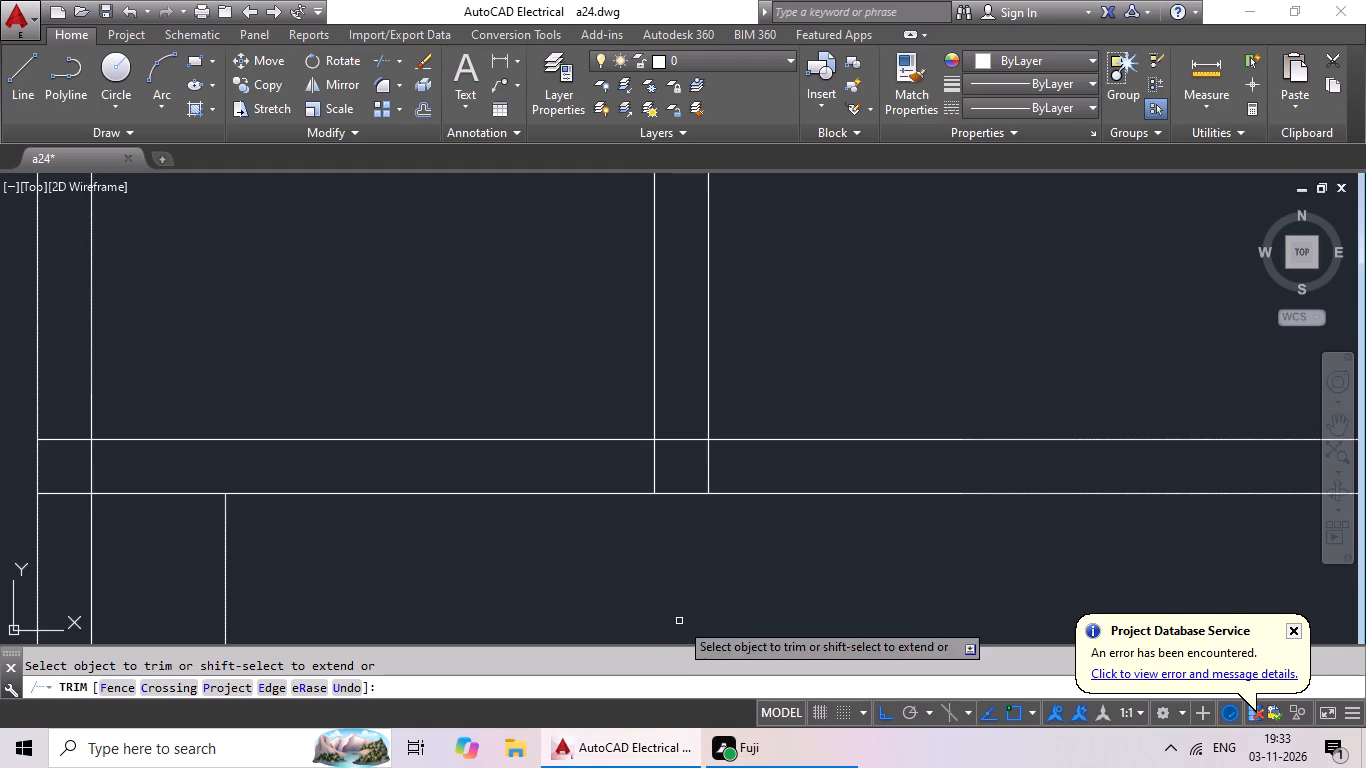
pyautogui.scroll(3, 725, 473)
pyautogui.moveTo(727, 416); pyautogui.dragTo(597, 480)
pyautogui.click(597, 480)
pyautogui.moveTo(641, 438); pyautogui.dragTo(304, 507)
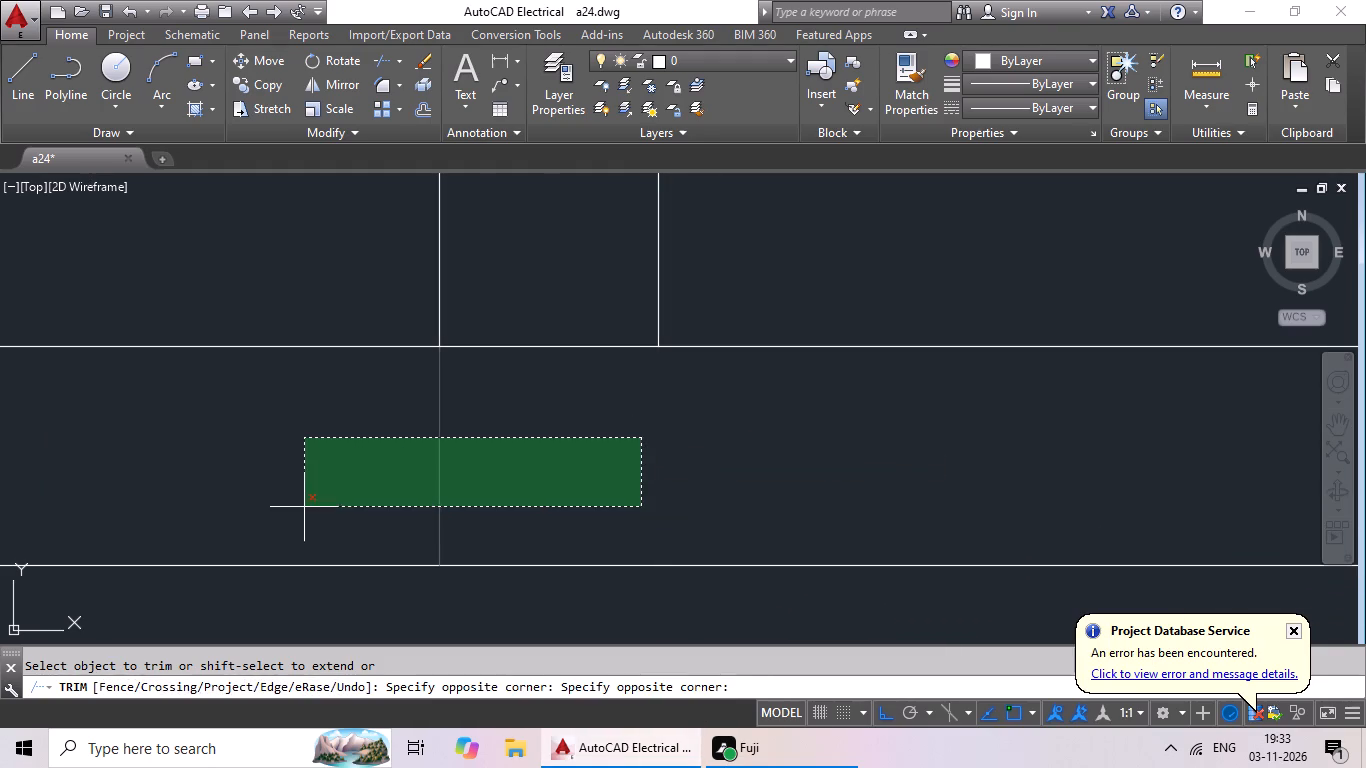
pyautogui.moveTo(304, 507); pyautogui.dragTo(306, 505)
pyautogui.click(306, 505)
pyautogui.moveTo(580, 245); pyautogui.dragTo(549, 434)
pyautogui.moveTo(551, 429); pyautogui.dragTo(561, 426)
# Trim open the junction where the right horizontal wall meets the staircase block's right wall.
pyautogui.scroll(-6, 680, 405)
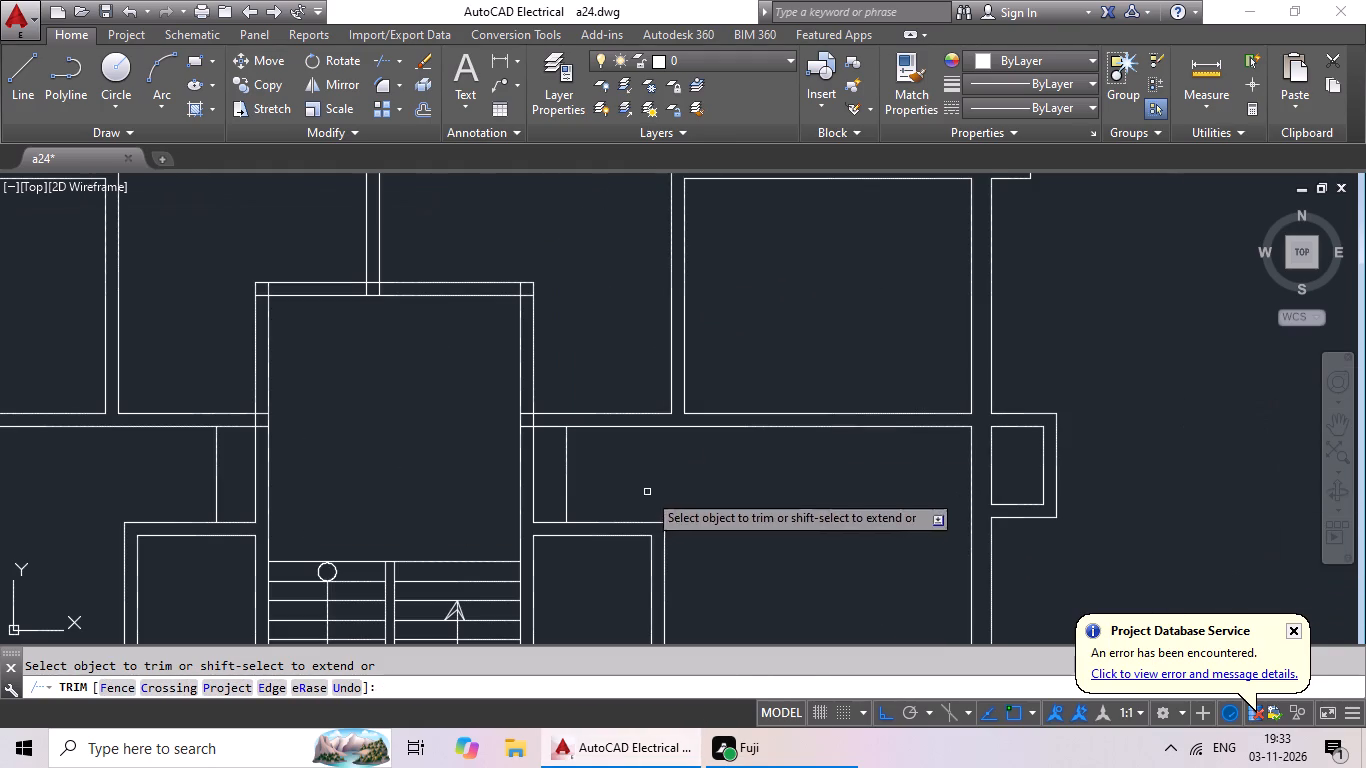
pyautogui.scroll(3, 523, 413)
pyautogui.moveTo(615, 440); pyautogui.dragTo(548, 457)
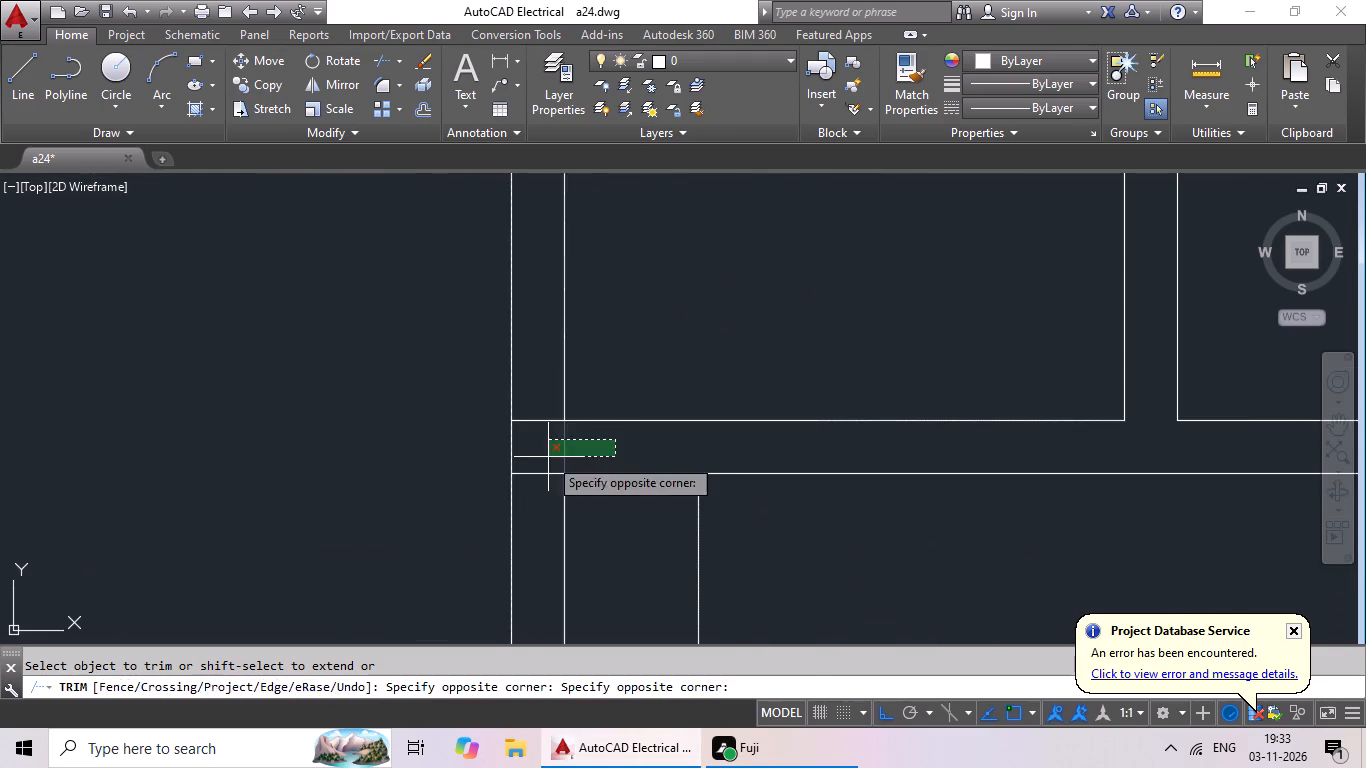
pyautogui.click(548, 457)
pyautogui.moveTo(545, 387); pyautogui.dragTo(554, 493)
pyautogui.click(552, 487)
pyautogui.scroll(-4, 648, 452)
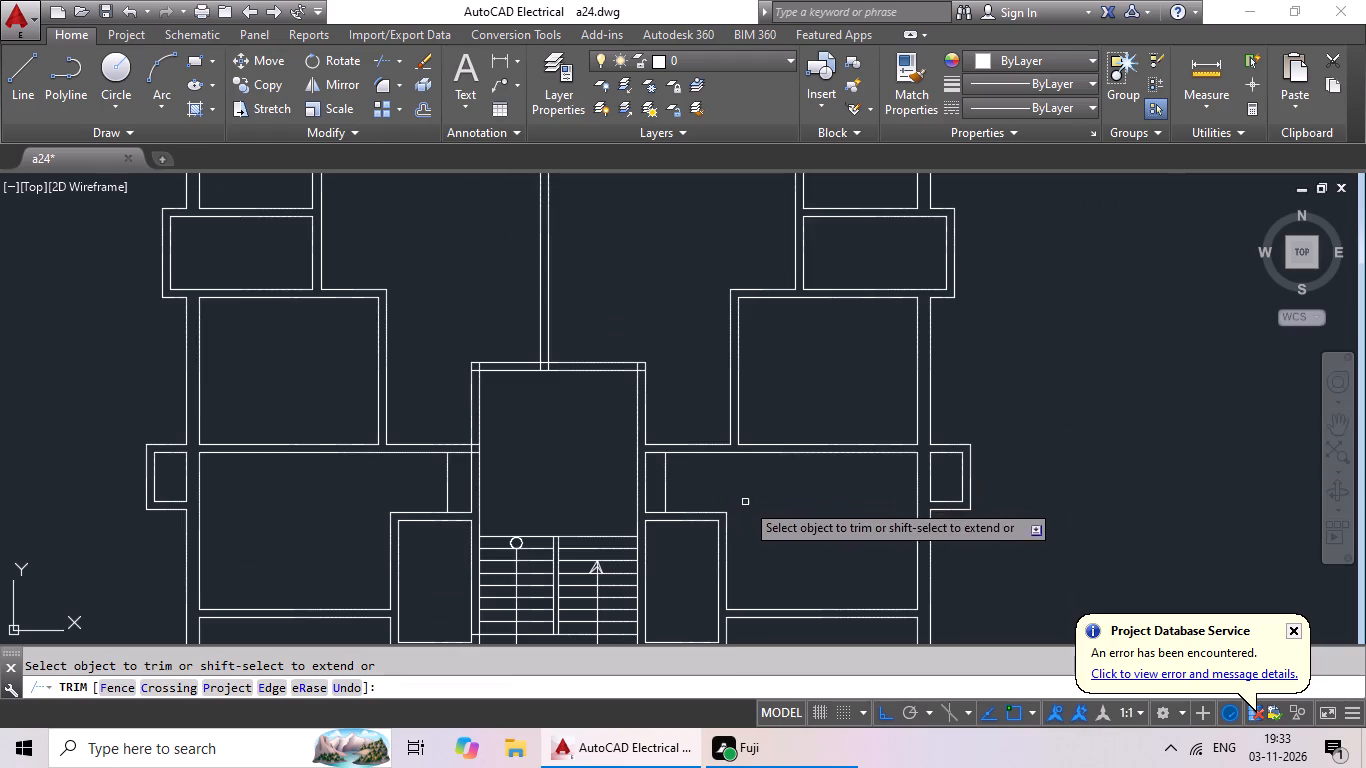
pyautogui.moveTo(751, 499); pyautogui.dragTo(637, 476, button='middle')
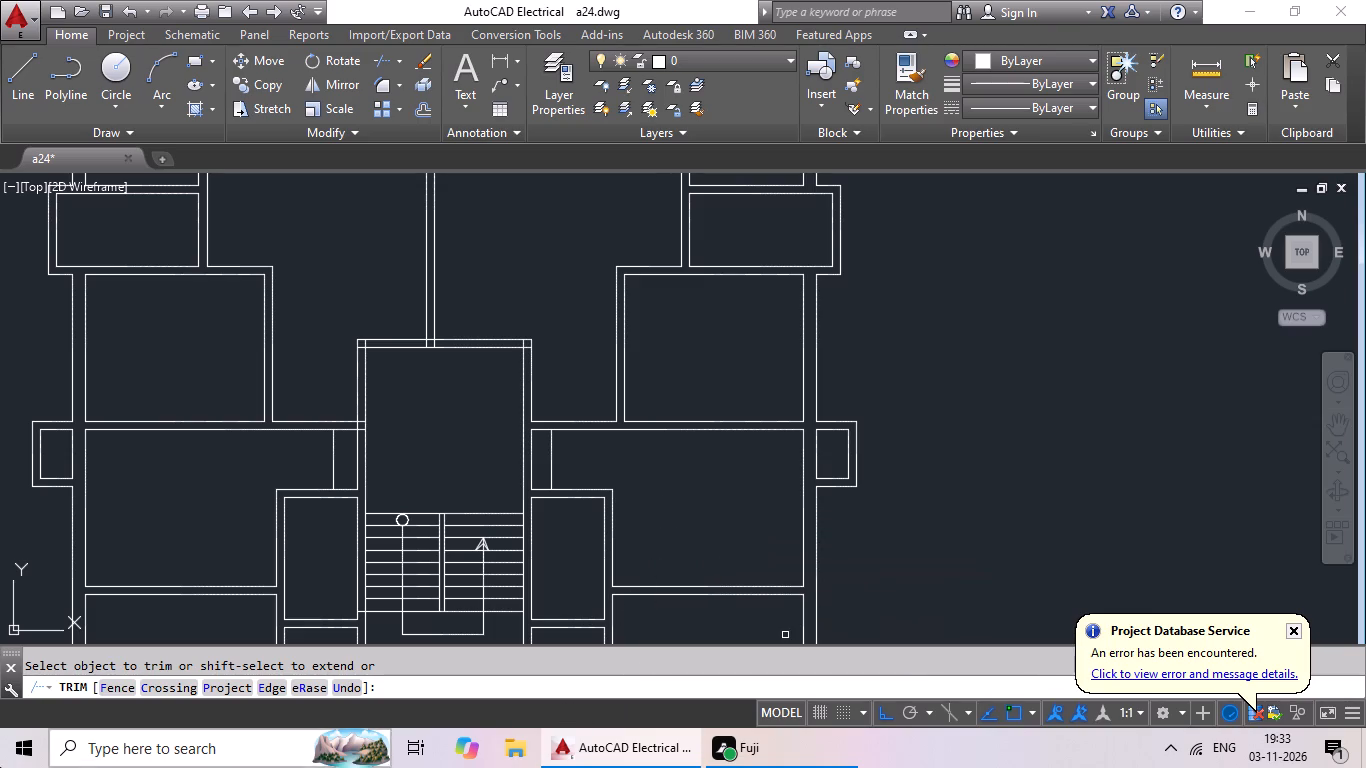
# Trim the crossing lines at the staircase block's upper-right corner into a clean corner.
pyautogui.scroll(-1, 181, 437)
pyautogui.moveTo(160, 451); pyautogui.dragTo(266, 418, button='middle')
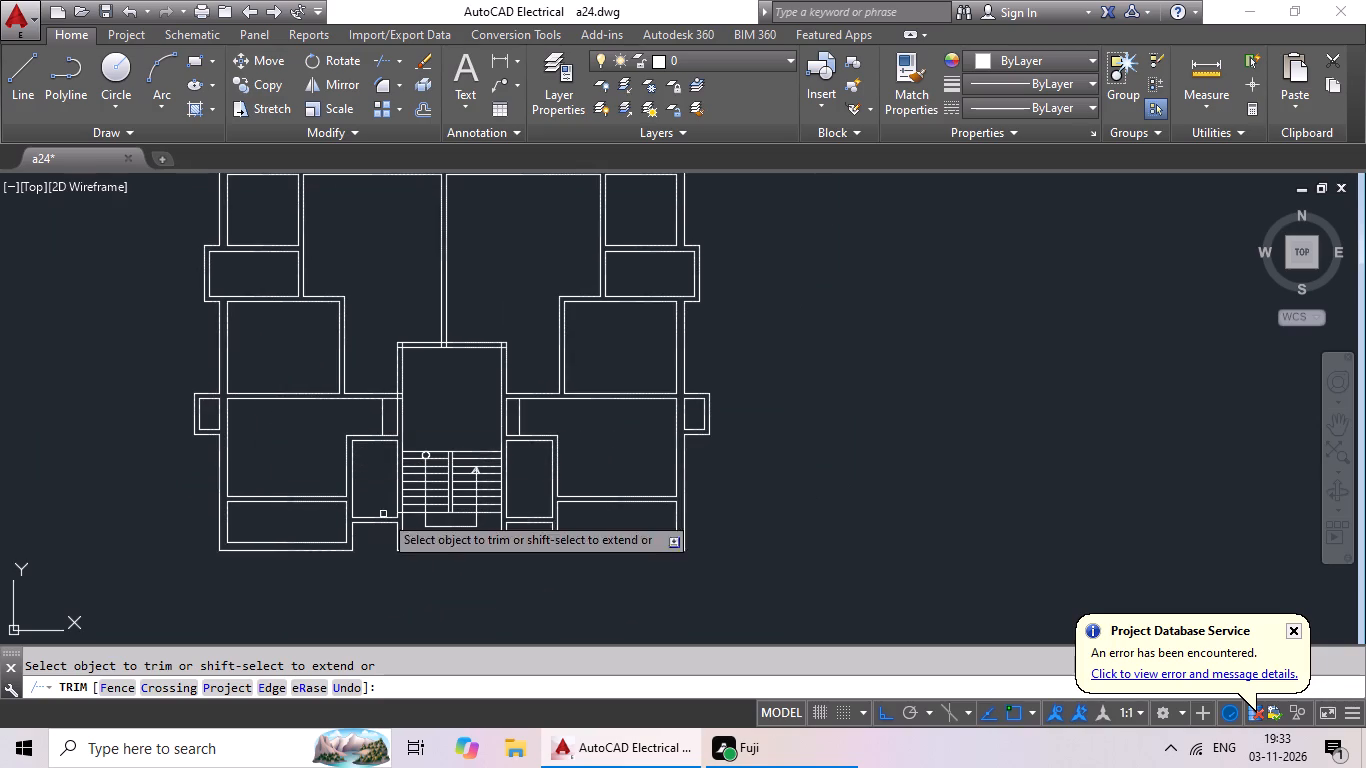
pyautogui.scroll(6, 505, 349)
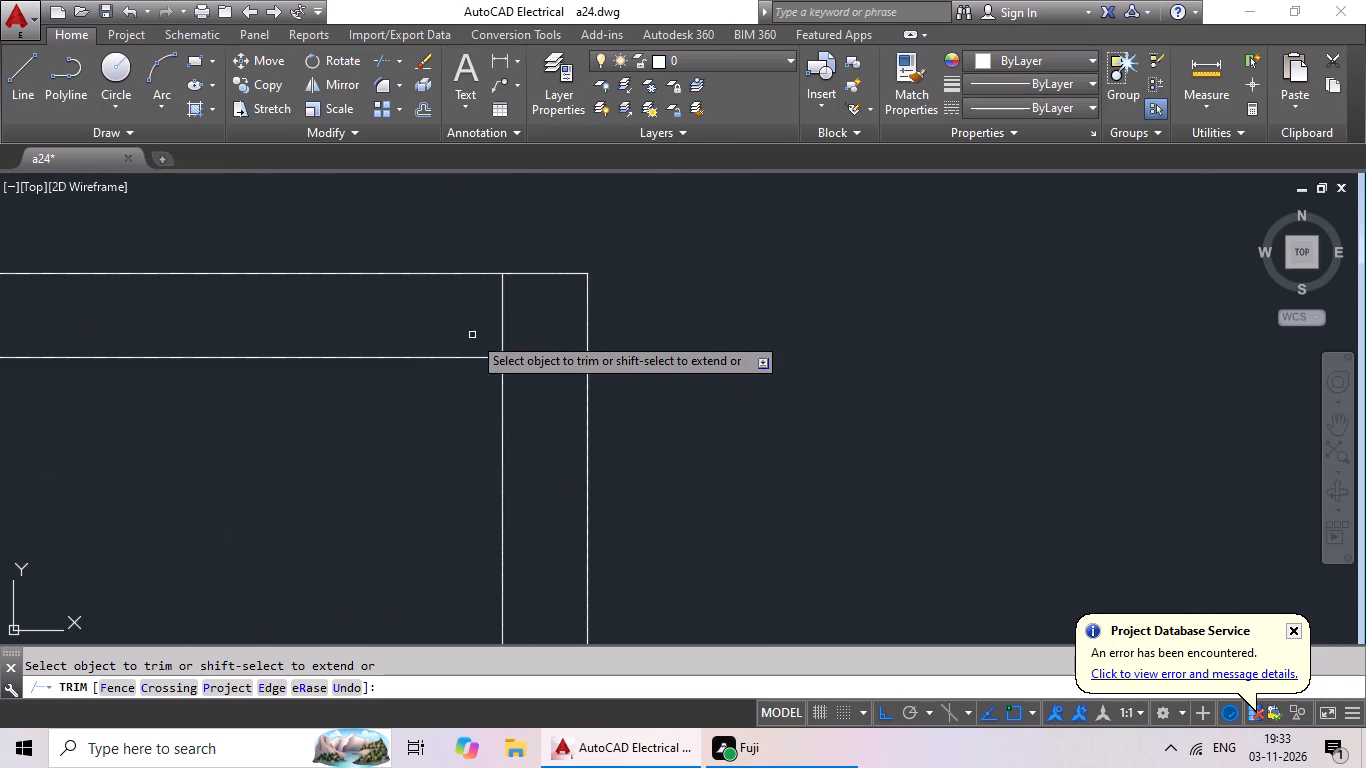
pyautogui.moveTo(528, 314); pyautogui.dragTo(540, 405)
pyautogui.click(539, 400)
pyautogui.moveTo(556, 308); pyautogui.dragTo(464, 326)
pyautogui.moveTo(464, 326); pyautogui.dragTo(473, 326)
# Trim open the junction where the central vertical wall meets the staircase block's top wall.
pyautogui.scroll(-4, 591, 326)
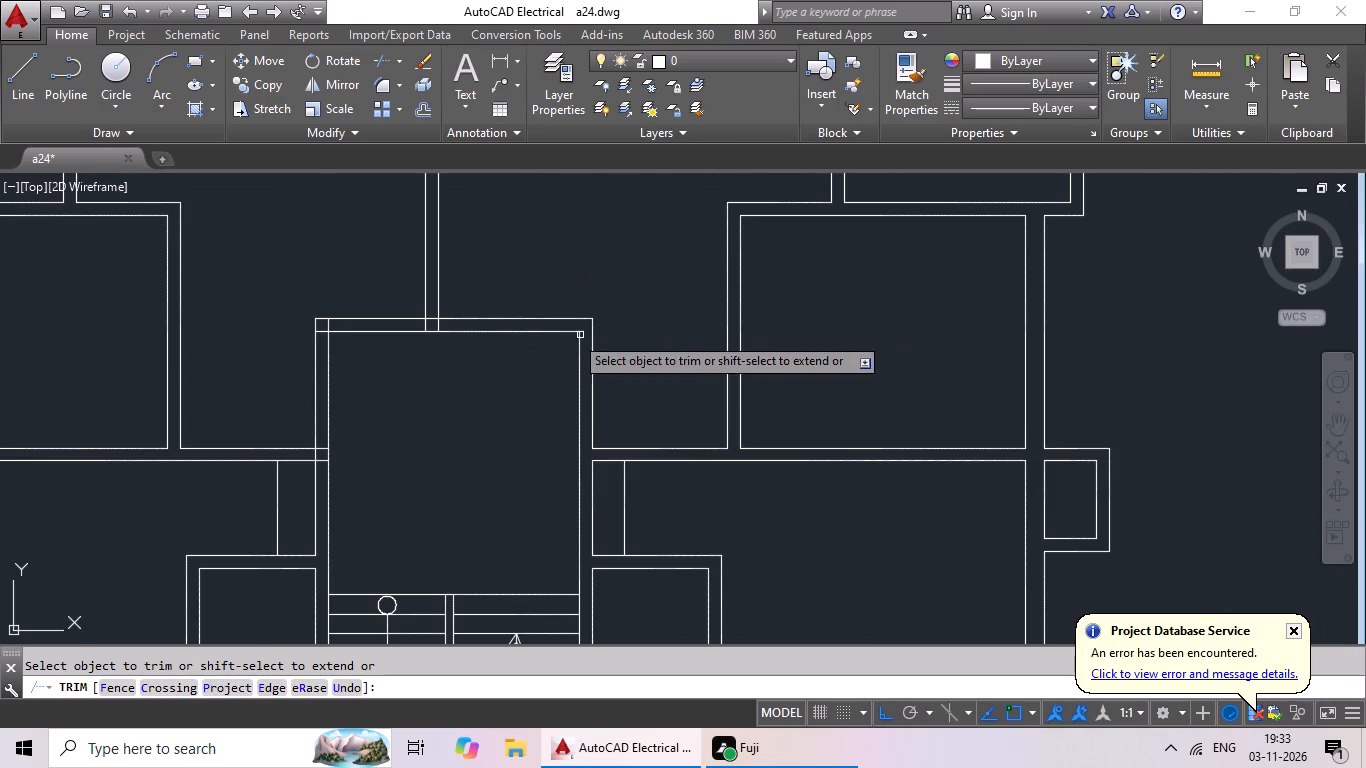
pyautogui.scroll(4, 422, 326)
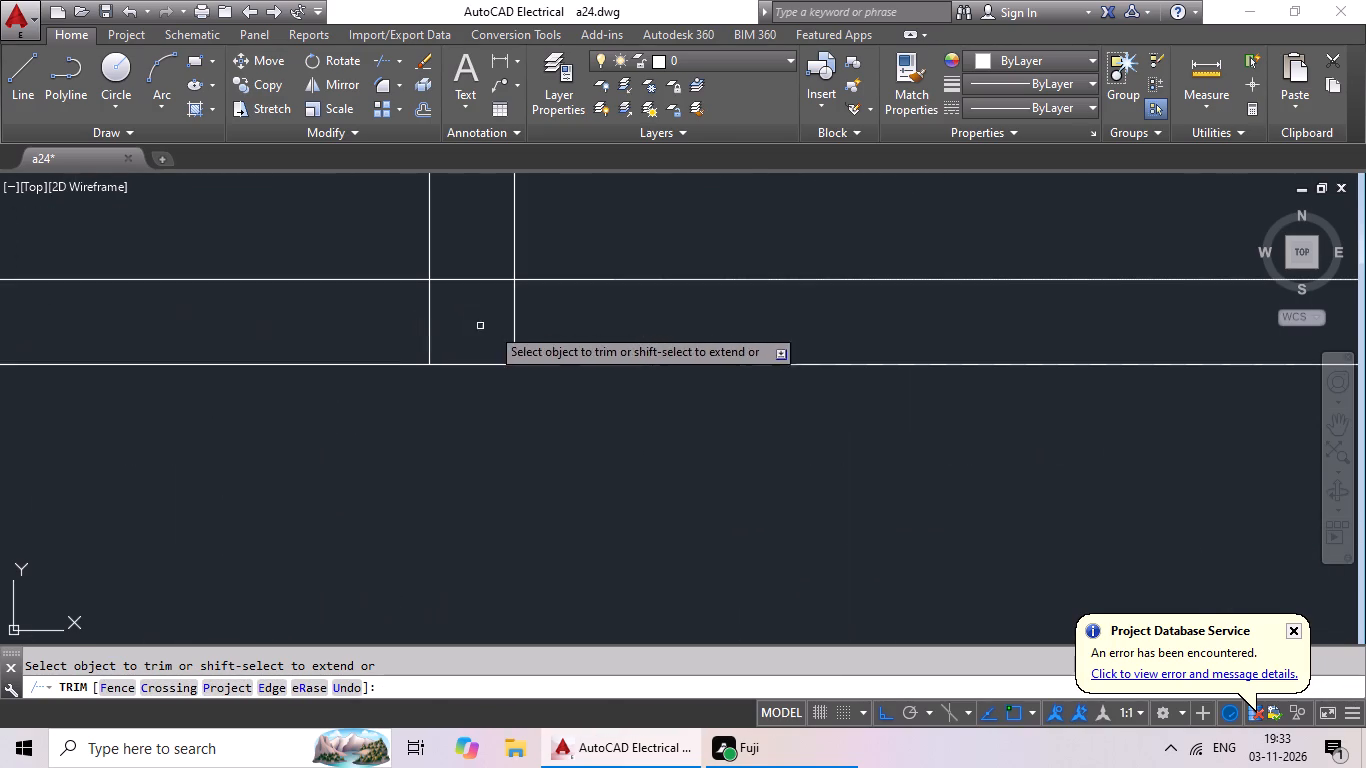
pyautogui.moveTo(523, 317); pyautogui.dragTo(349, 353)
pyautogui.click(349, 353)
pyautogui.moveTo(471, 270); pyautogui.dragTo(463, 310)
pyautogui.click(463, 310)
# Trim the crossing lines at the staircase block's upper-left corner into a clean corner.
pyautogui.scroll(-2, 504, 306)
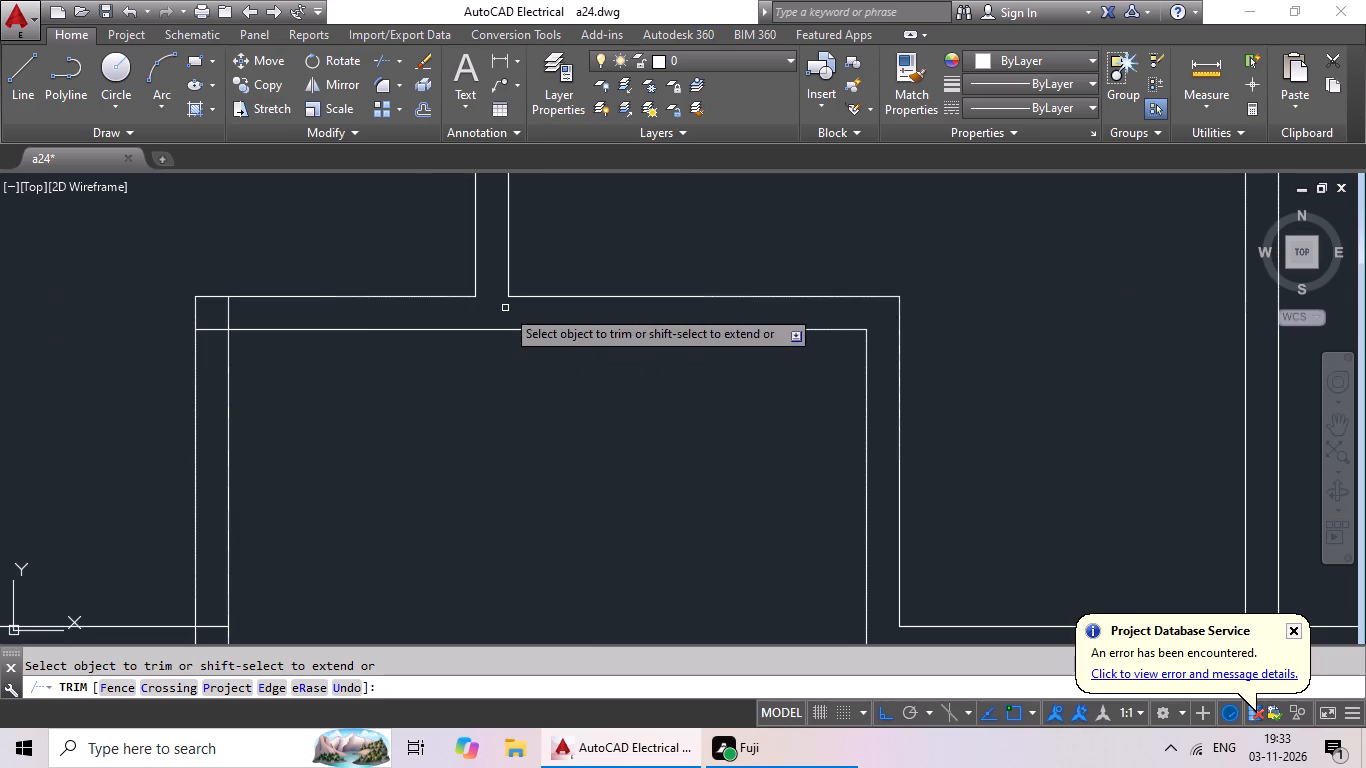
pyautogui.scroll(4, 224, 318)
pyautogui.moveTo(282, 290); pyautogui.dragTo(183, 316)
pyautogui.click(183, 316)
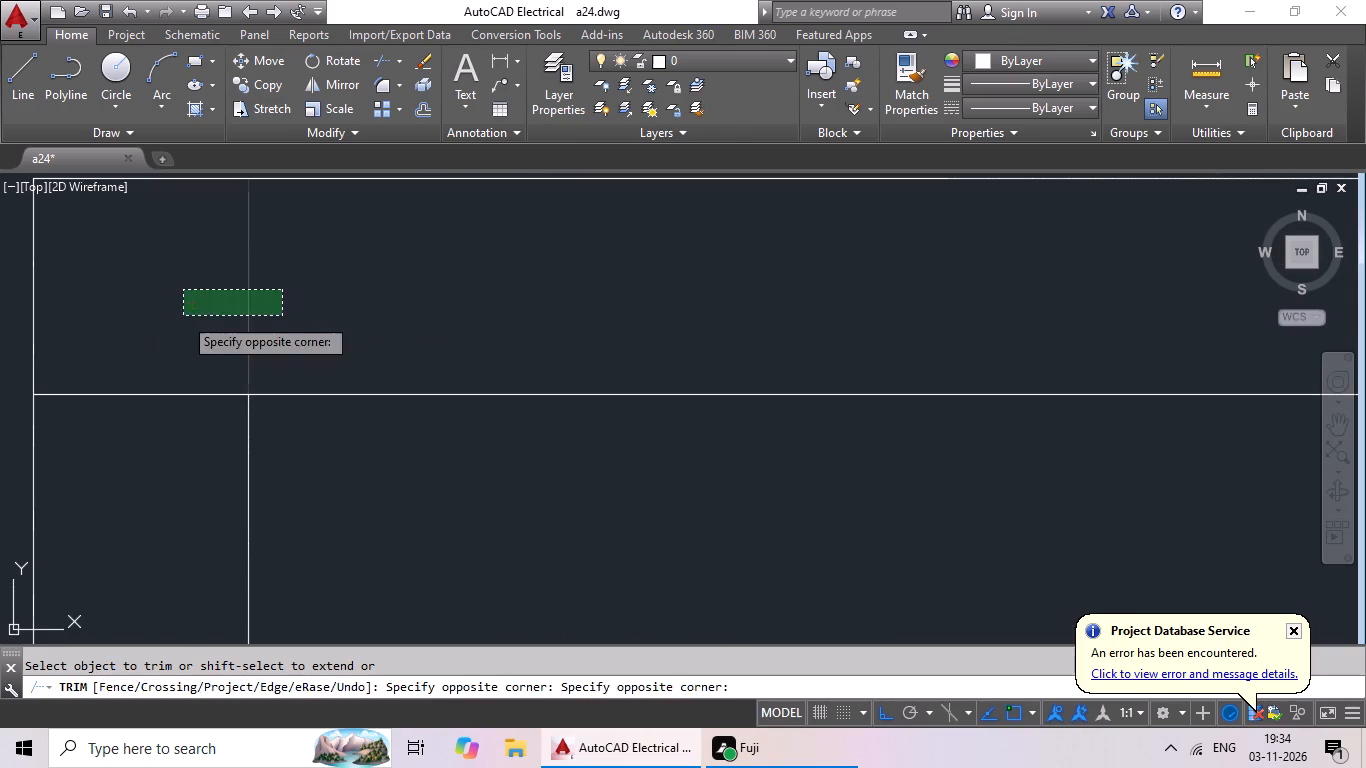
pyautogui.moveTo(194, 287); pyautogui.dragTo(156, 412)
pyautogui.moveTo(156, 412); pyautogui.dragTo(167, 401)
# Trim open the junction where the left horizontal wall meets the staircase block's left wall.
pyautogui.scroll(-5, 245, 341)
pyautogui.moveTo(355, 393); pyautogui.dragTo(369, 321, button='middle')
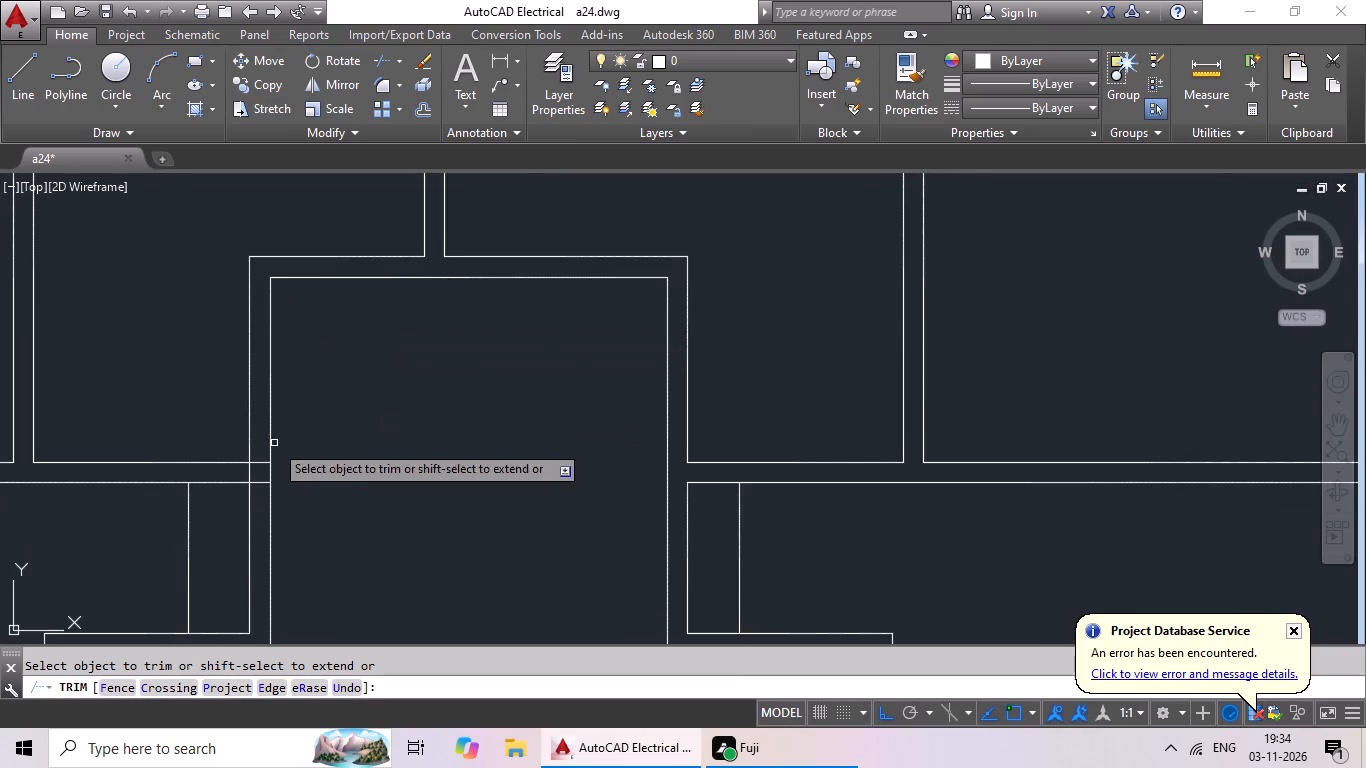
pyautogui.scroll(3, 258, 479)
pyautogui.moveTo(263, 368); pyautogui.dragTo(261, 502)
pyautogui.click(261, 497)
pyautogui.moveTo(262, 426); pyautogui.dragTo(200, 453)
pyautogui.moveTo(200, 453); pyautogui.dragTo(210, 449)
# Finish trimming and examine the whole floor plan, including the staircase block and right side, for leftover crossing wall lines.
pyautogui.scroll(-3, 430, 392)
pyautogui.moveTo(470, 404); pyautogui.dragTo(528, 370, button='middle')
pyautogui.scroll(-2, 528, 370)
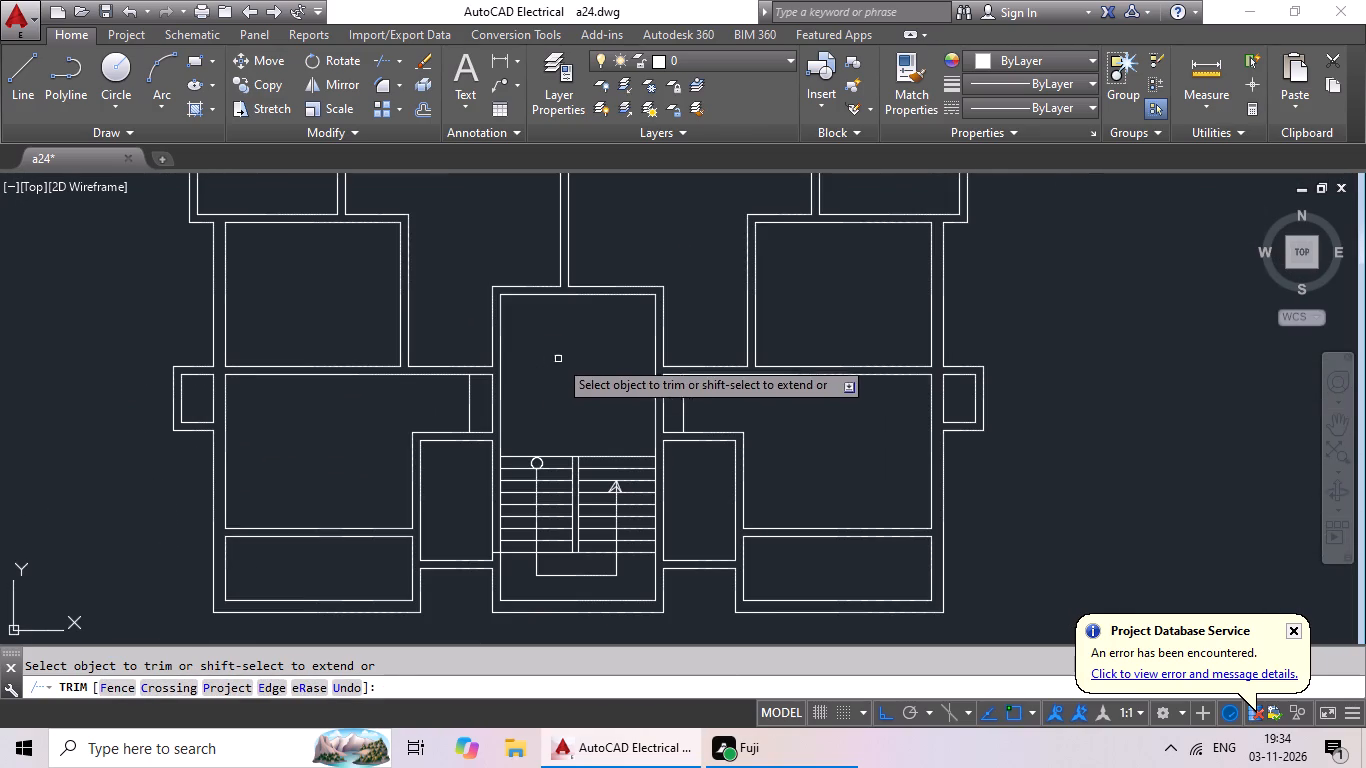
pyautogui.scroll(-2, 563, 372)
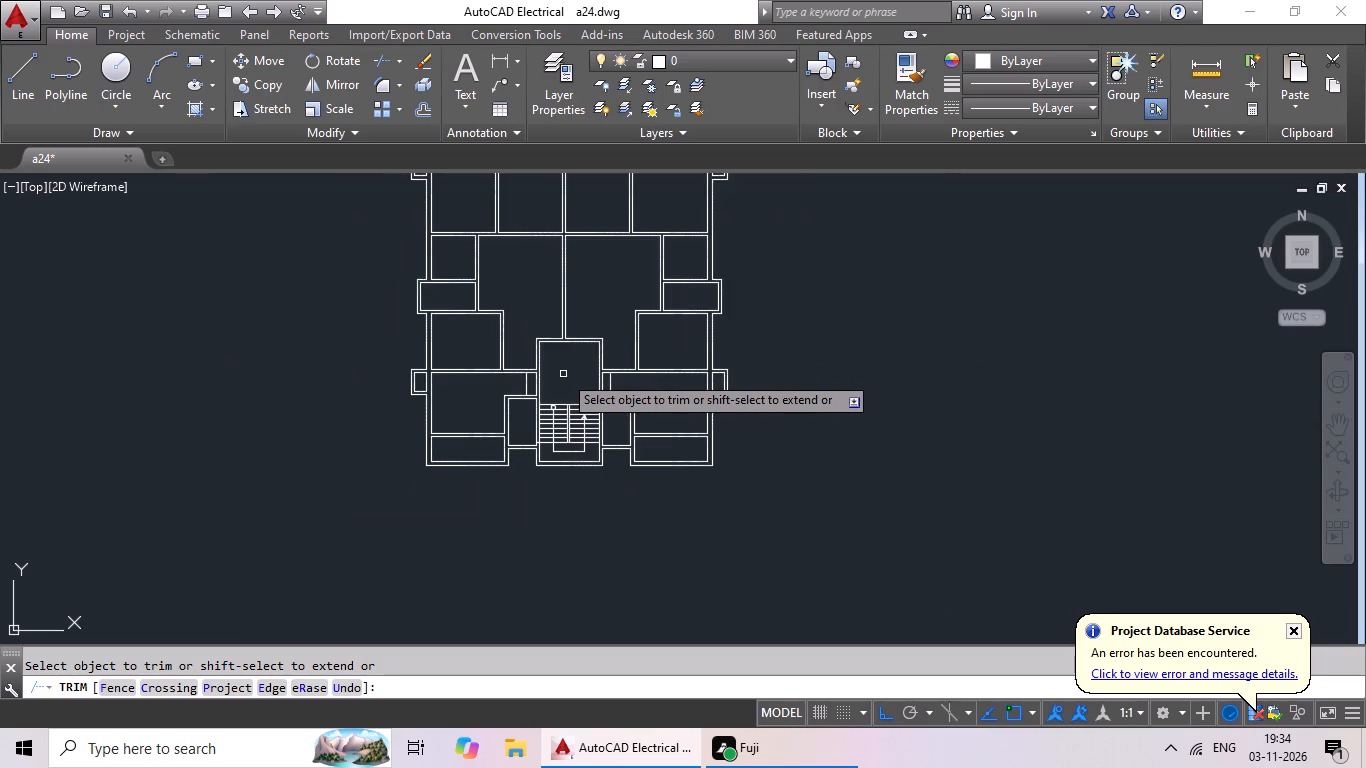
pyautogui.moveTo(562, 375); pyautogui.dragTo(437, 440, button='middle')
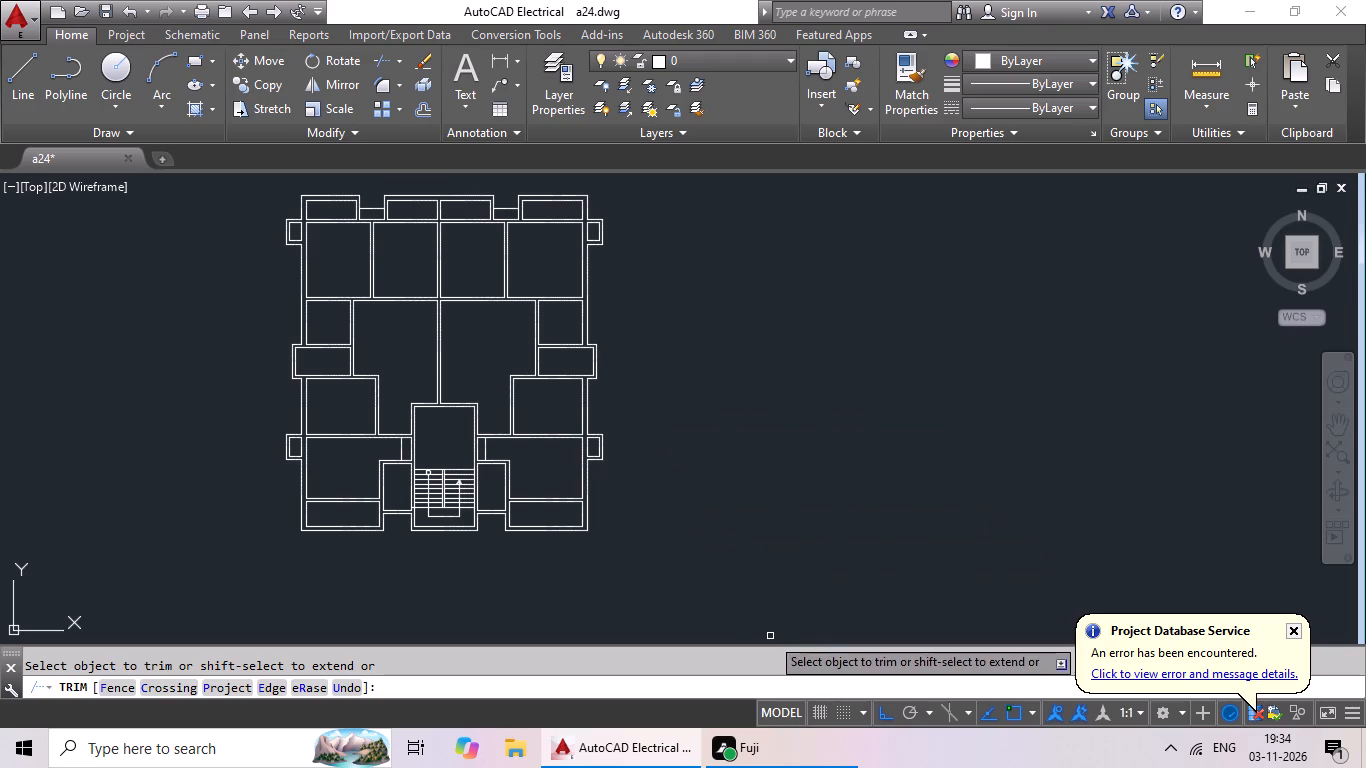
pyautogui.scroll(-2, 770, 635)
pyautogui.scroll(3, 737, 576)
pyautogui.moveTo(762, 624); pyautogui.dragTo(782, 525, button='middle')
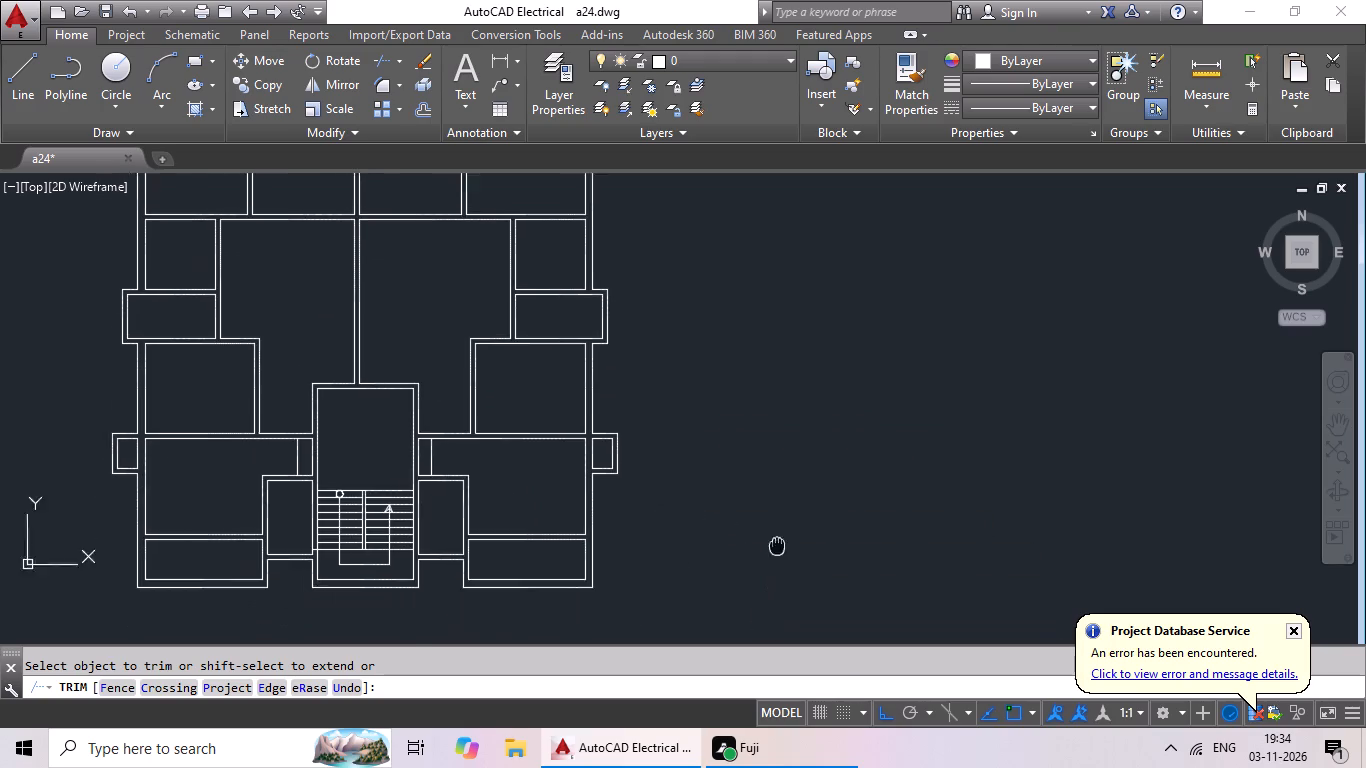
pyautogui.moveTo(782, 525); pyautogui.dragTo(800, 410, button='middle')
pyautogui.scroll(-1, 802, 411)
pyautogui.moveTo(776, 366); pyautogui.dragTo(709, 461, button='middle')
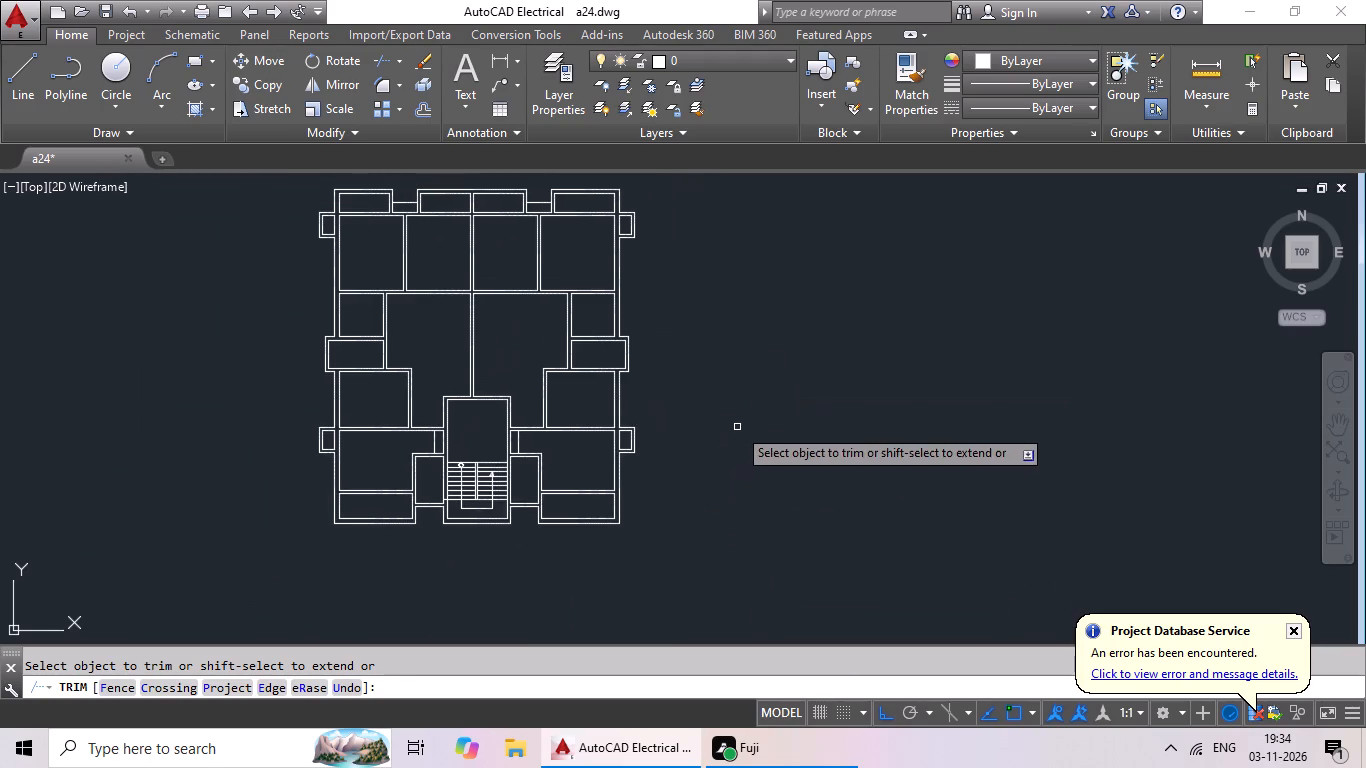
pyautogui.moveTo(737, 426); pyautogui.dragTo(725, 458, button='middle')
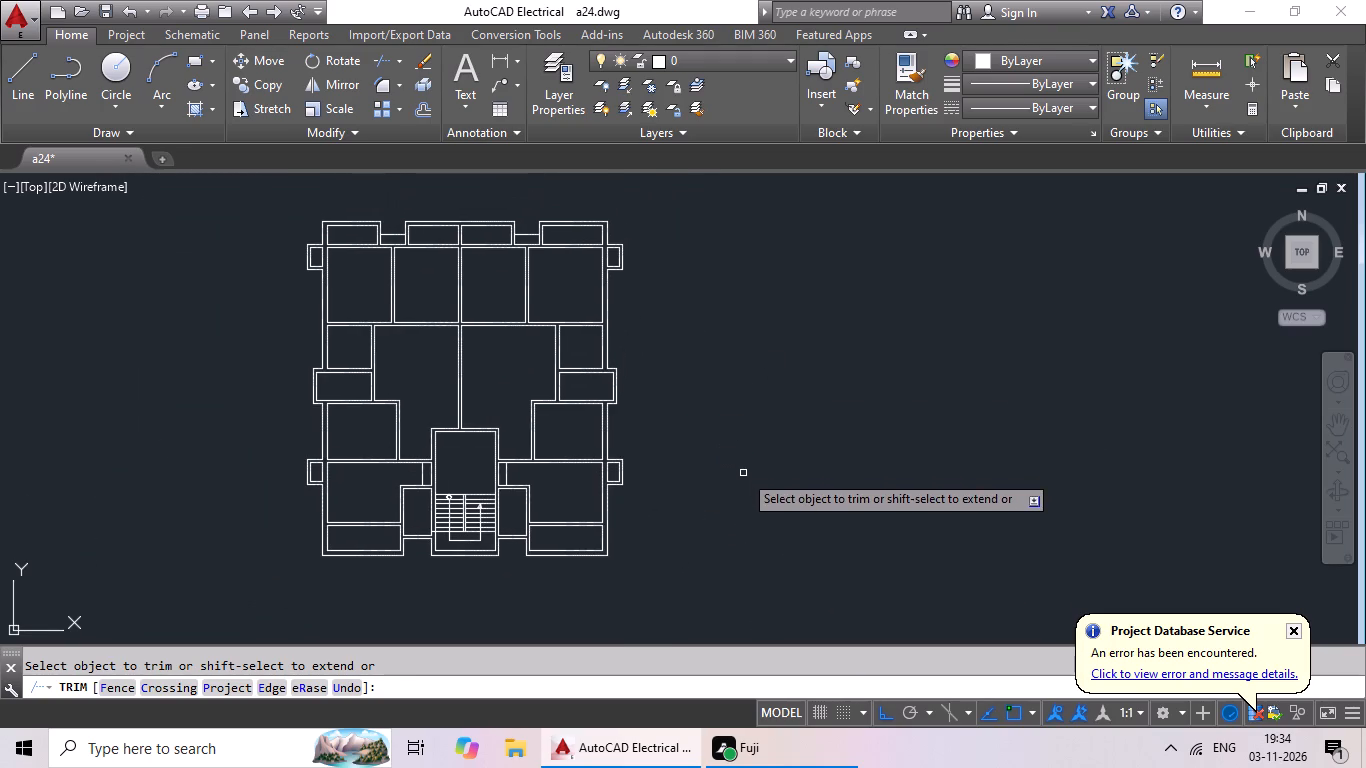
pyautogui.press('Escape')
pyautogui.press('Escape')
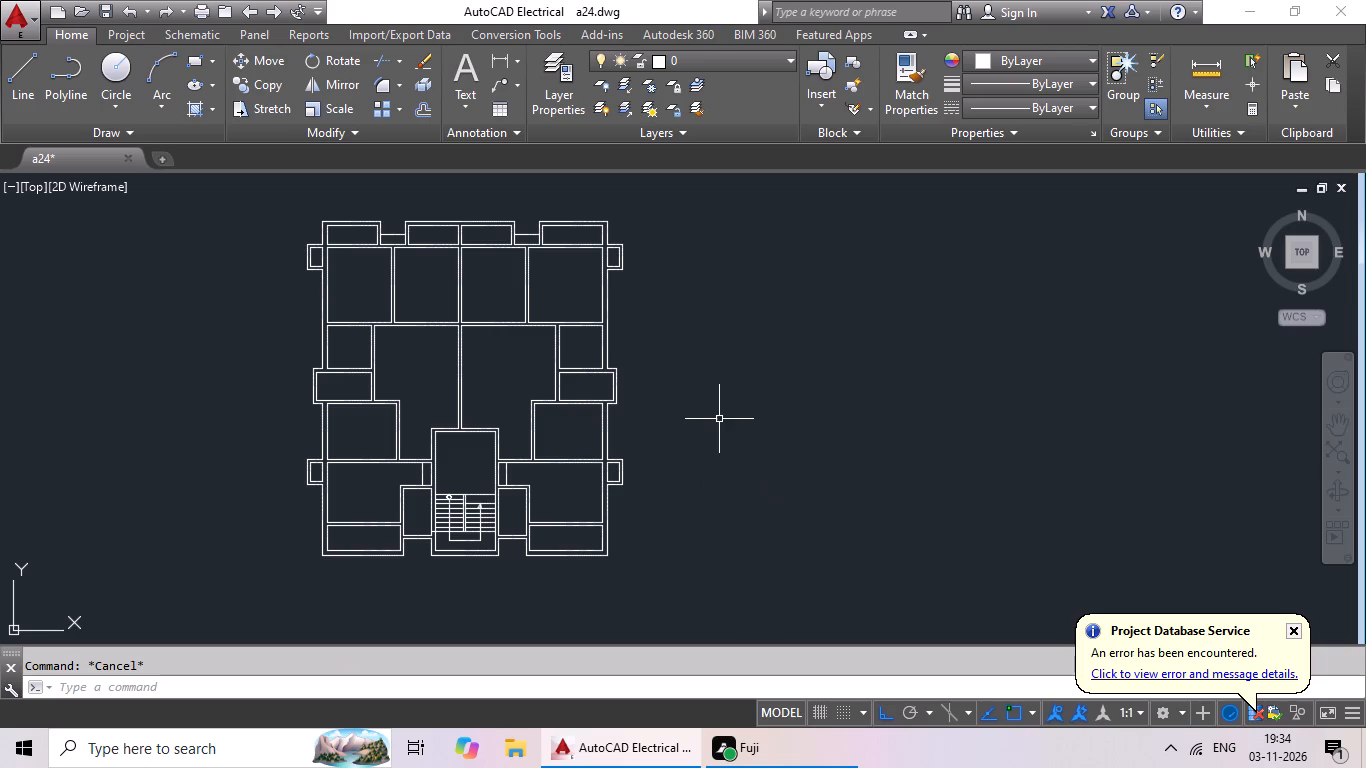
pyautogui.scroll(2, 533, 508)
pyautogui.moveTo(561, 501); pyautogui.dragTo(684, 440, button='middle')
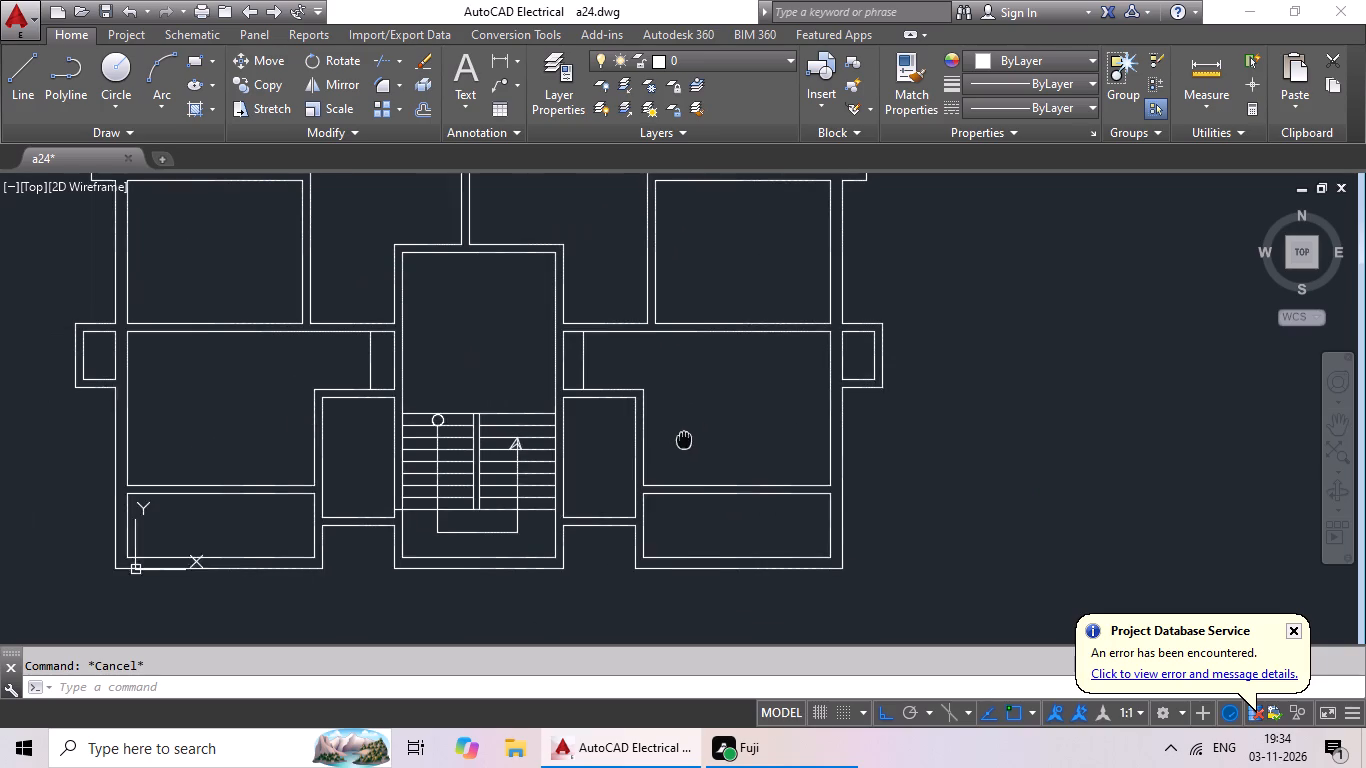
pyautogui.moveTo(684, 440); pyautogui.dragTo(691, 438, button='middle')
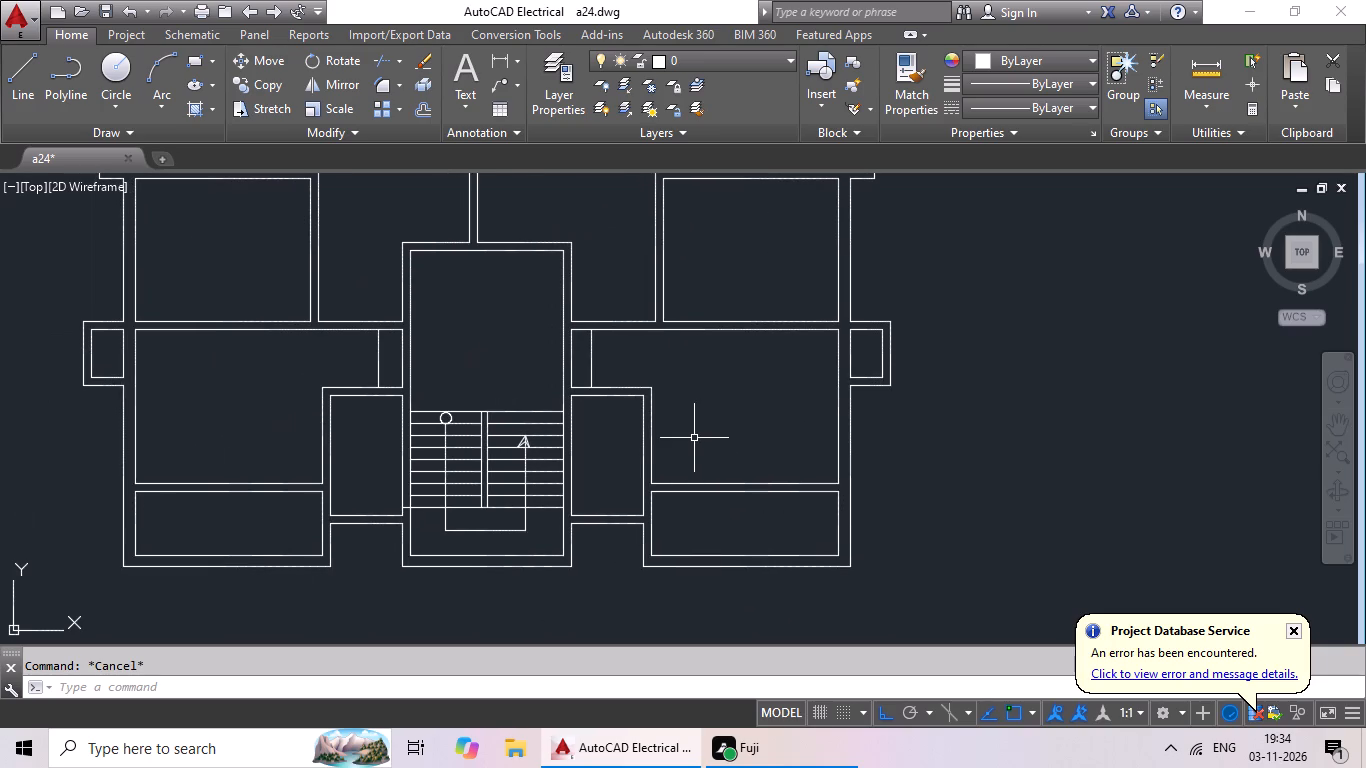
pyautogui.scroll(-2, 692, 438)
pyautogui.moveTo(875, 470); pyautogui.dragTo(778, 520, button='middle')
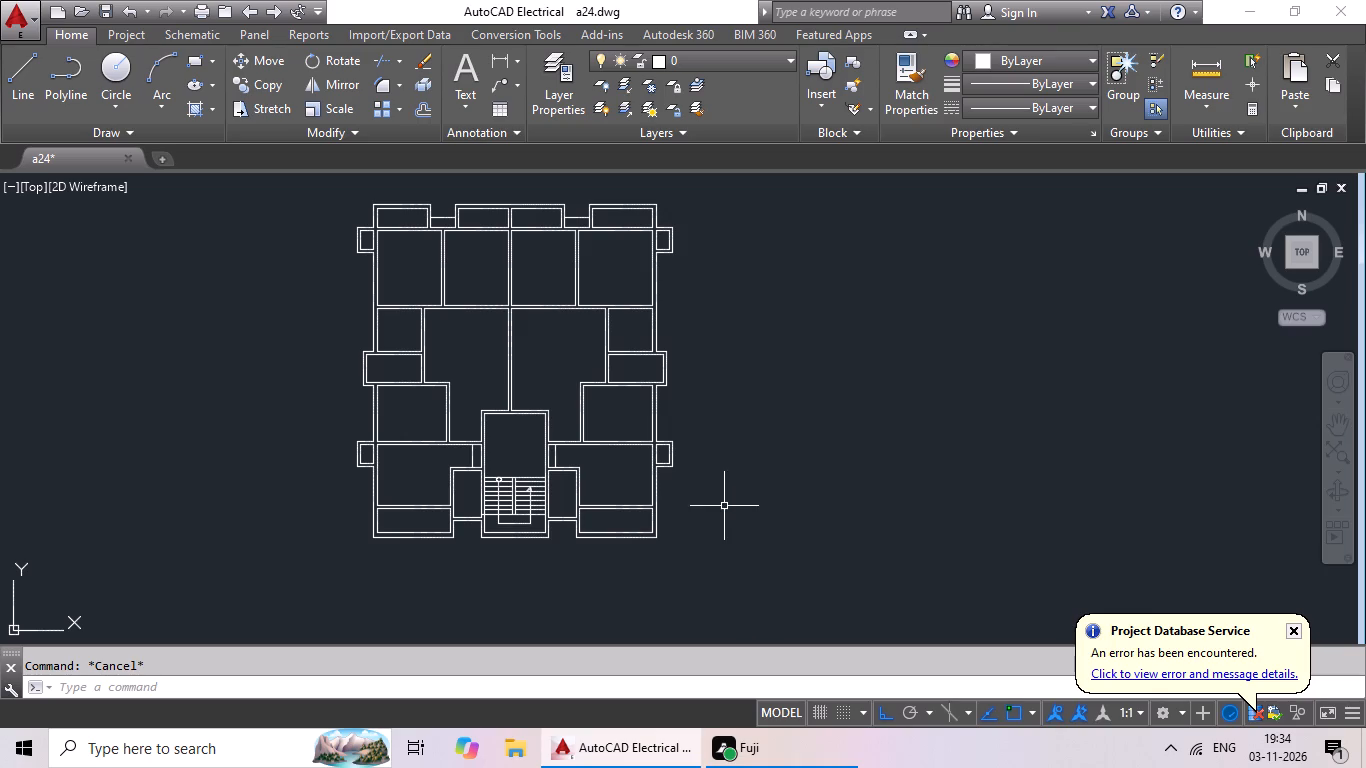
pyautogui.scroll(-2, 748, 473)
pyautogui.scroll(2, 700, 481)
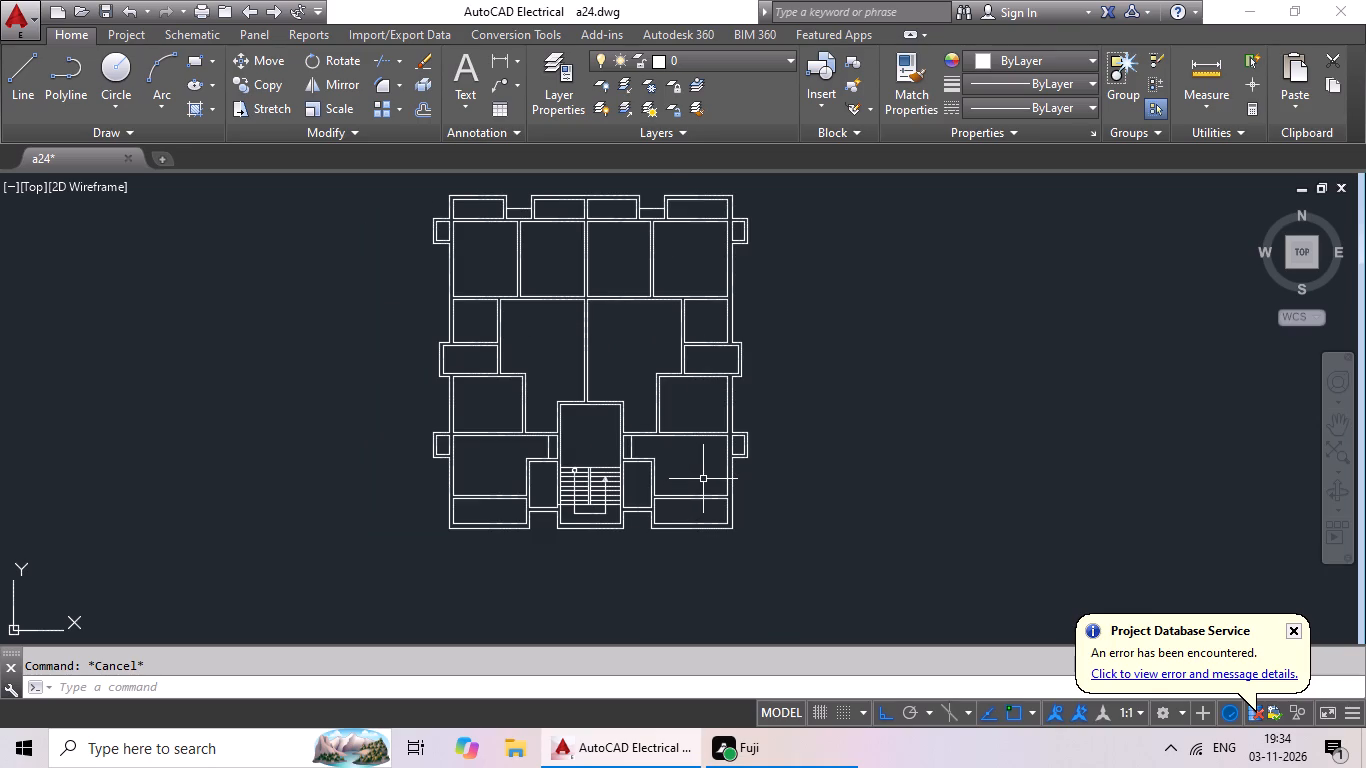
pyautogui.moveTo(703, 477); pyautogui.dragTo(571, 479, button='middle')
pyautogui.scroll(2, 577, 482)
pyautogui.middleClick(718, 447)
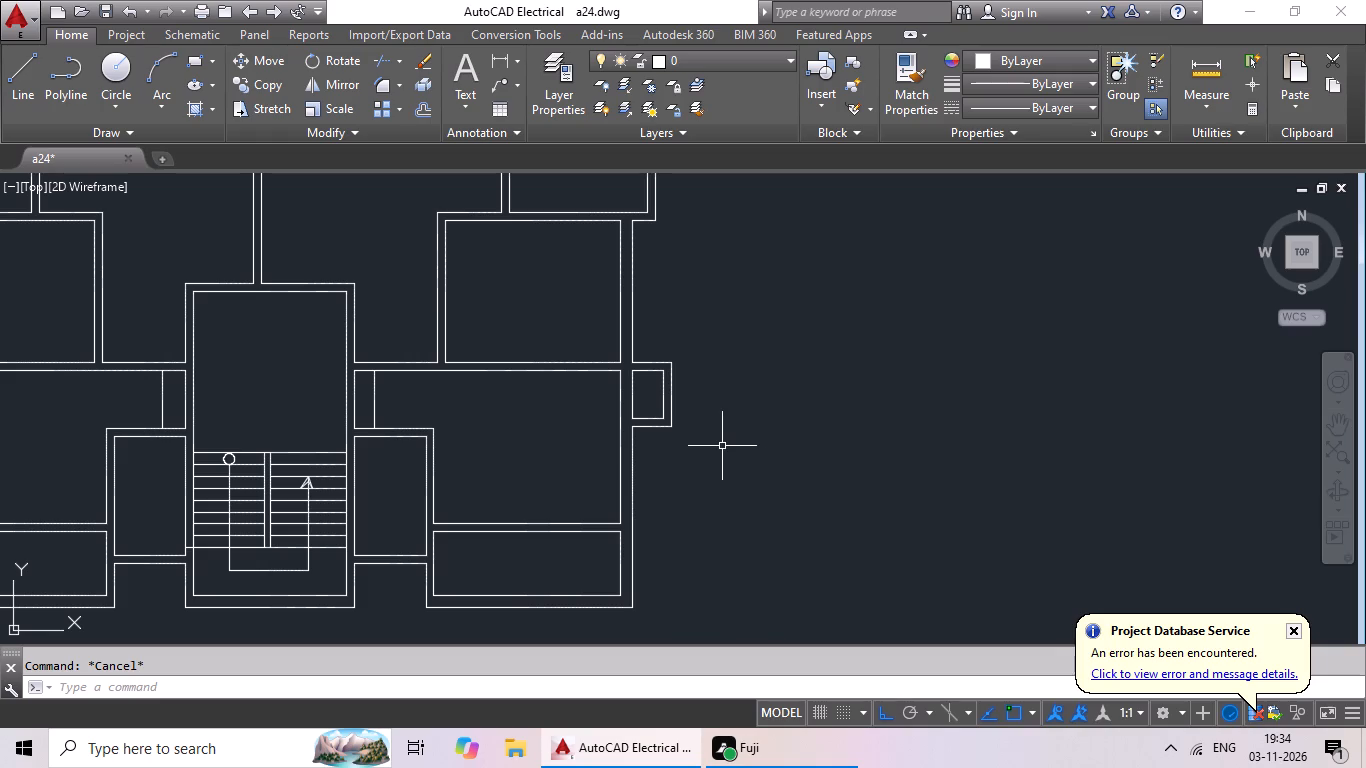
pyautogui.moveTo(550, 452); pyautogui.dragTo(729, 448, button='middle')
pyautogui.scroll(-1, 740, 451)
pyautogui.moveTo(741, 451); pyautogui.dragTo(736, 454, button='middle')
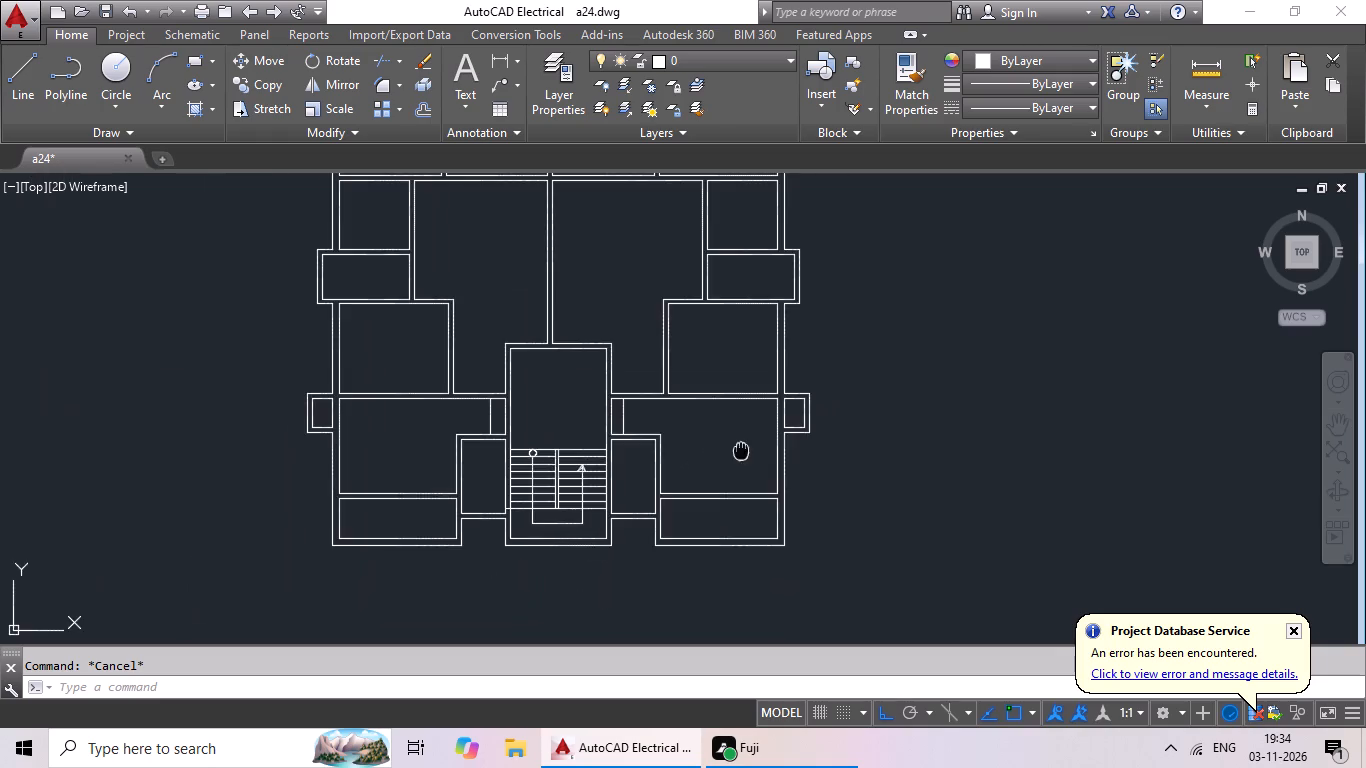
pyautogui.moveTo(736, 454); pyautogui.dragTo(646, 537, button='middle')
pyautogui.scroll(-1, 659, 467)
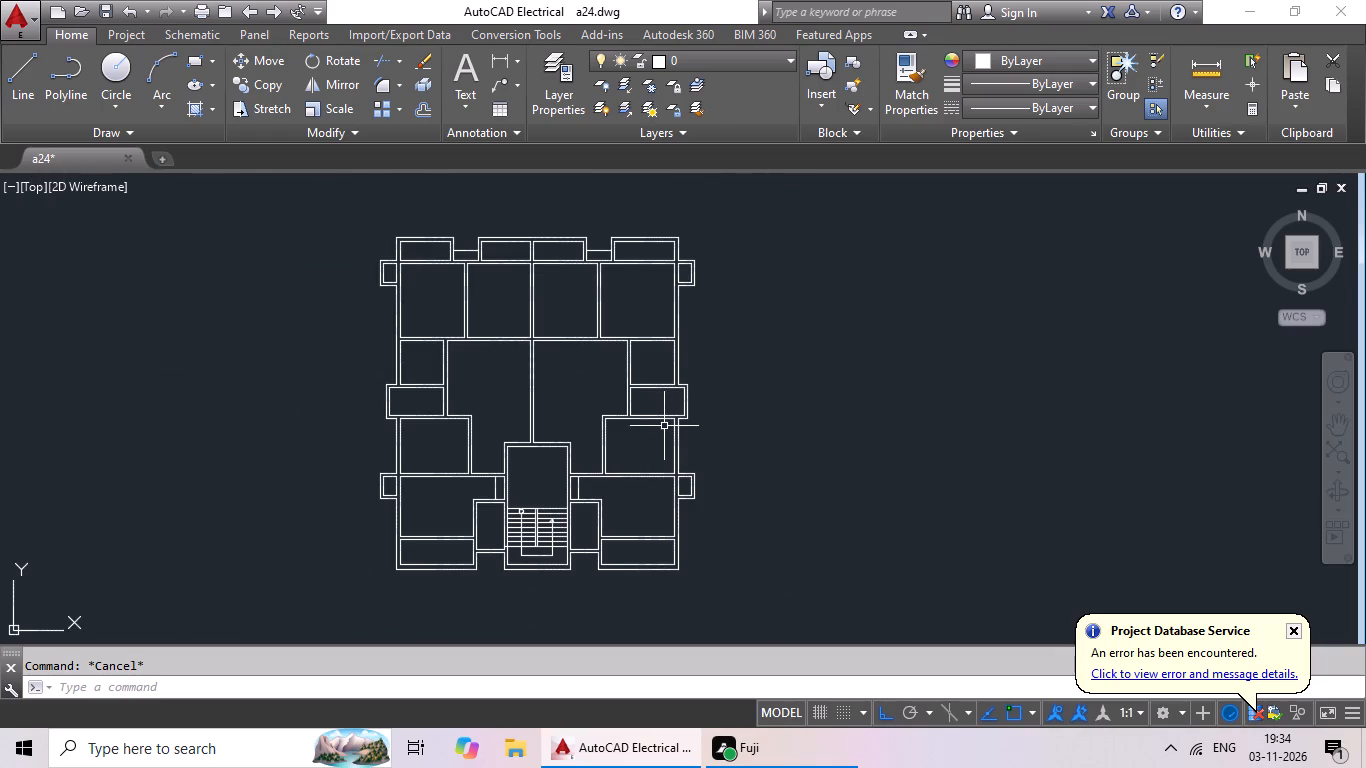
pyautogui.scroll(-2, 683, 416)
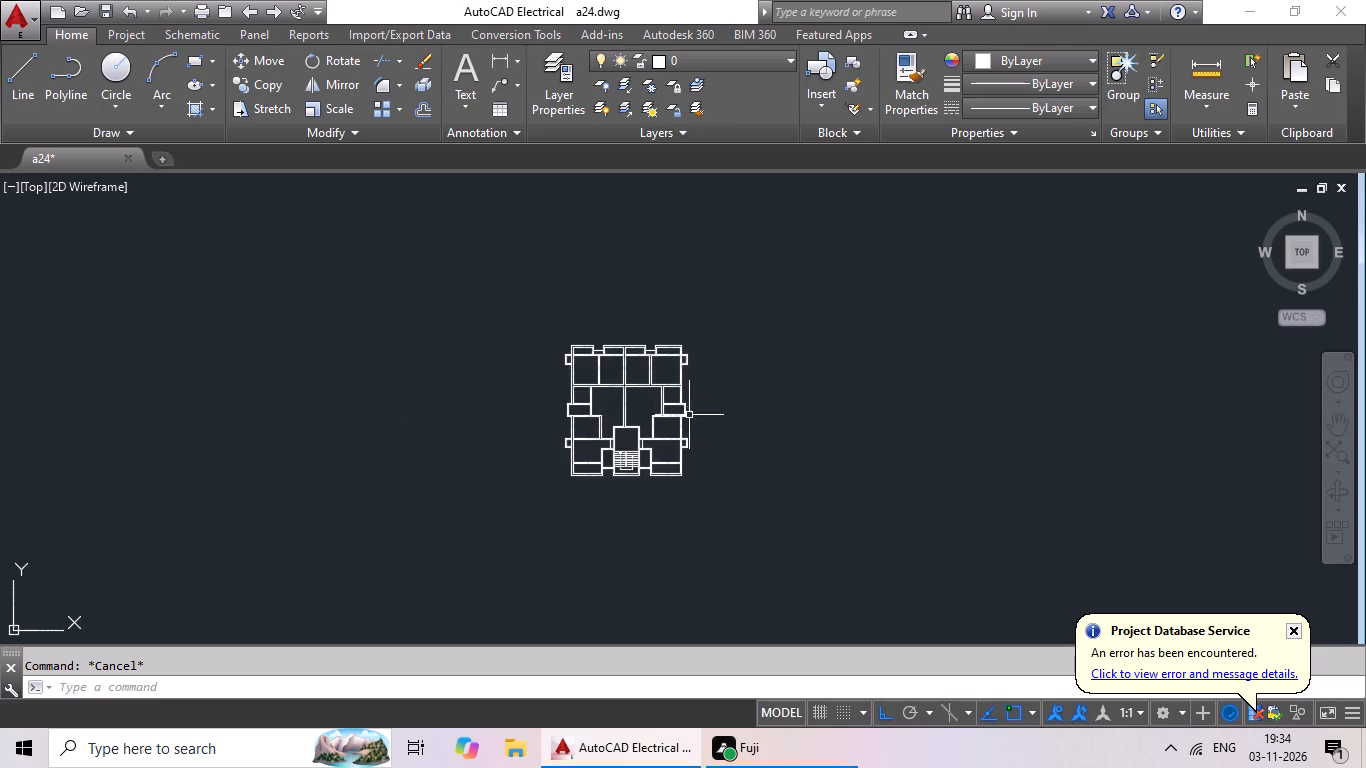
pyautogui.moveTo(805, 396); pyautogui.dragTo(564, 391, button='middle')
pyautogui.scroll(2, 541, 398)
pyautogui.moveTo(535, 407); pyautogui.dragTo(758, 403, button='middle')
pyautogui.moveTo(662, 433); pyautogui.dragTo(669, 430, button='middle')
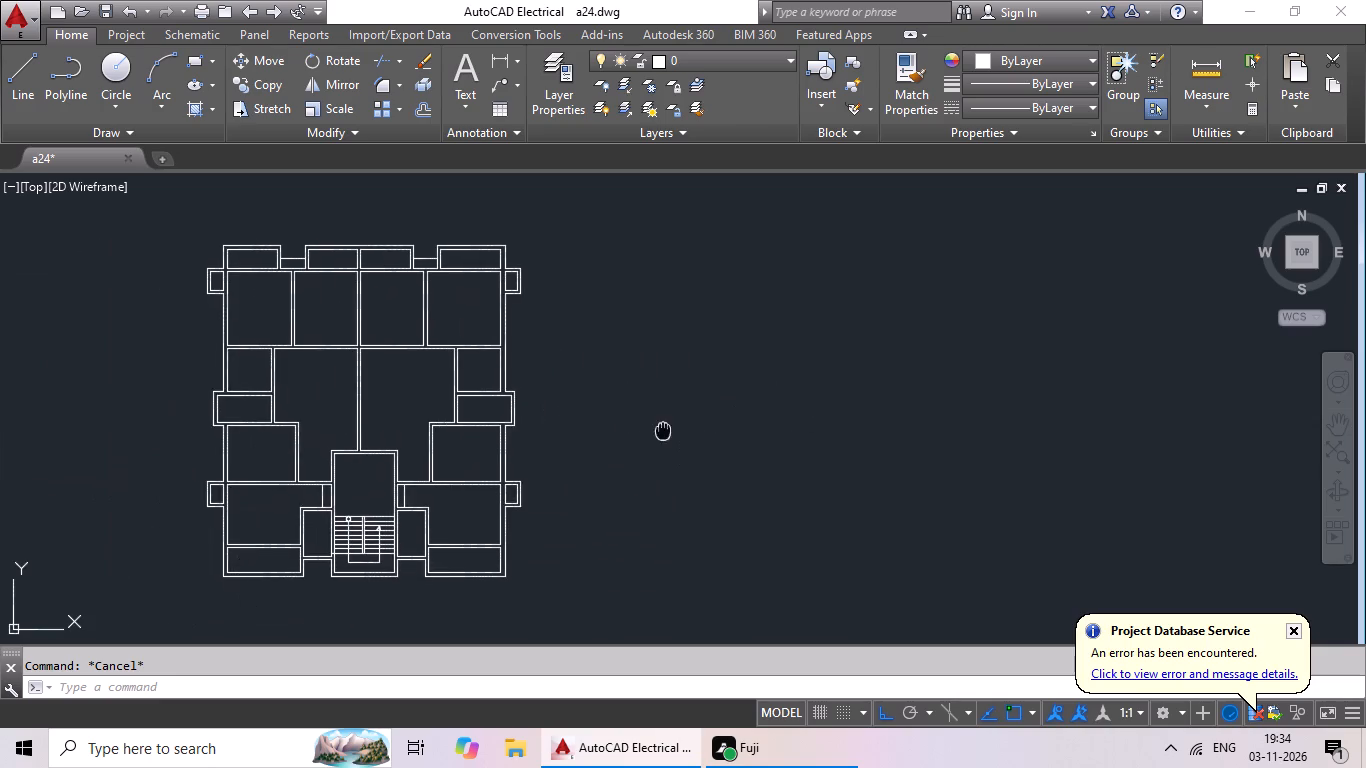
pyautogui.moveTo(669, 430); pyautogui.dragTo(736, 415, button='middle')
pyautogui.moveTo(652, 442); pyautogui.dragTo(802, 439, button='middle')
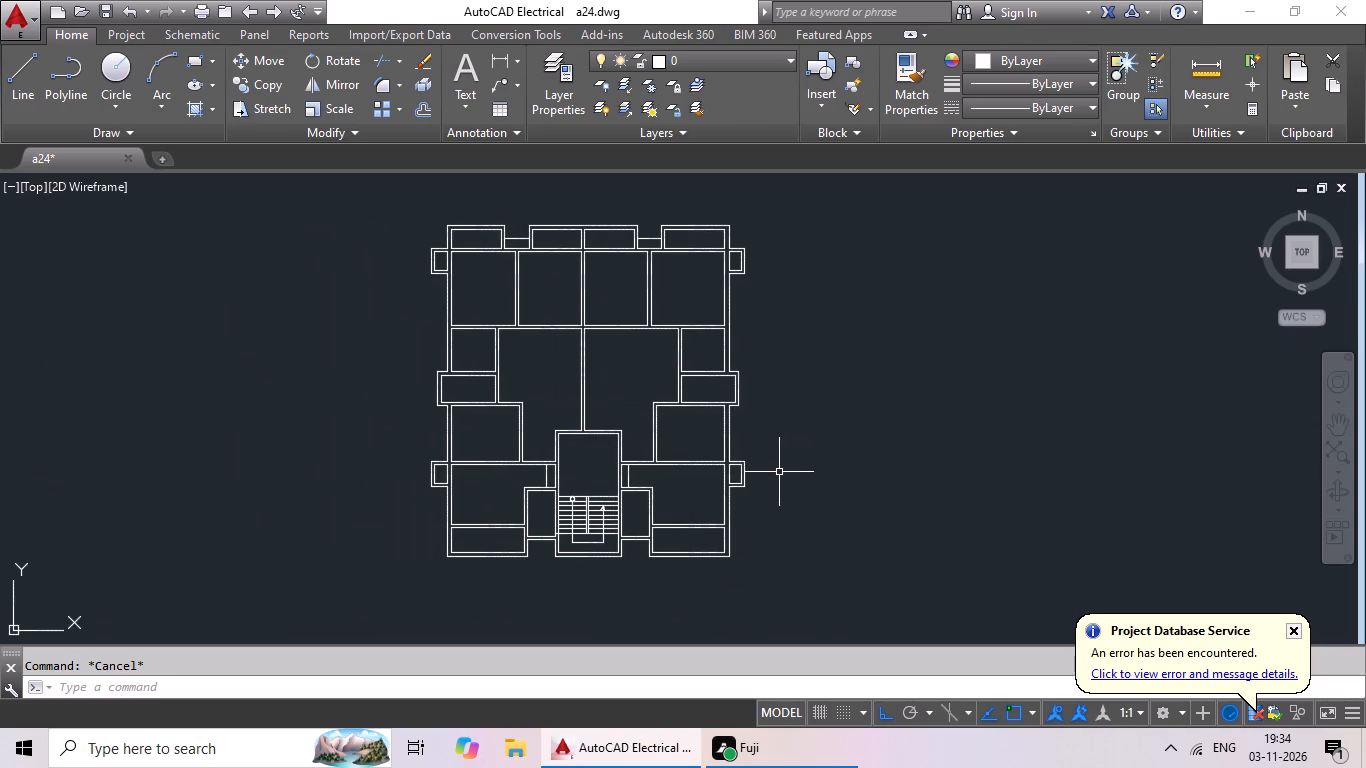
pyautogui.press('Escape')
pyautogui.press('Escape')
pyautogui.moveTo(851, 397); pyautogui.dragTo(827, 428, button='middle')
pyautogui.press('Escape')
pyautogui.press('Escape')
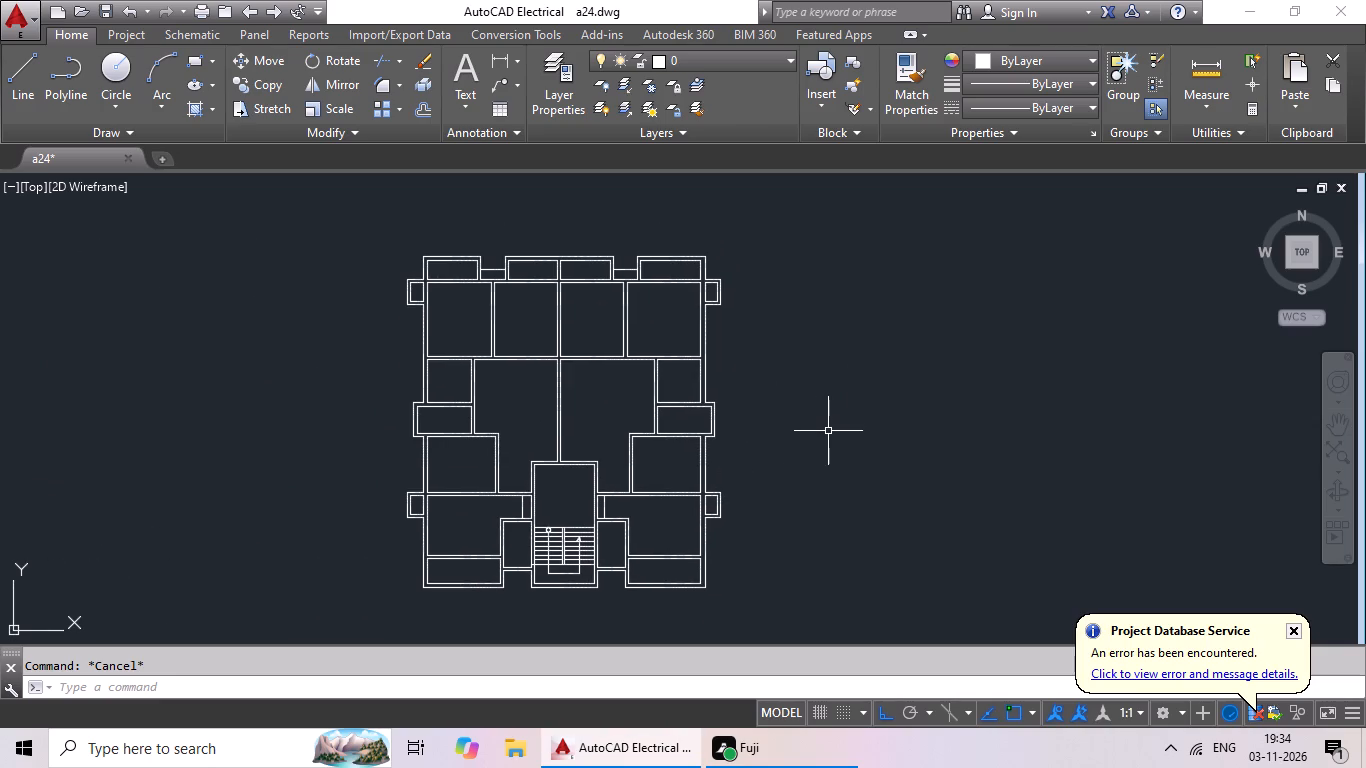
pyautogui.press('Escape')
pyautogui.press('Escape')
pyautogui.press('Escape')
pyautogui.press('Escape')
pyautogui.scroll(4, 594, 533)
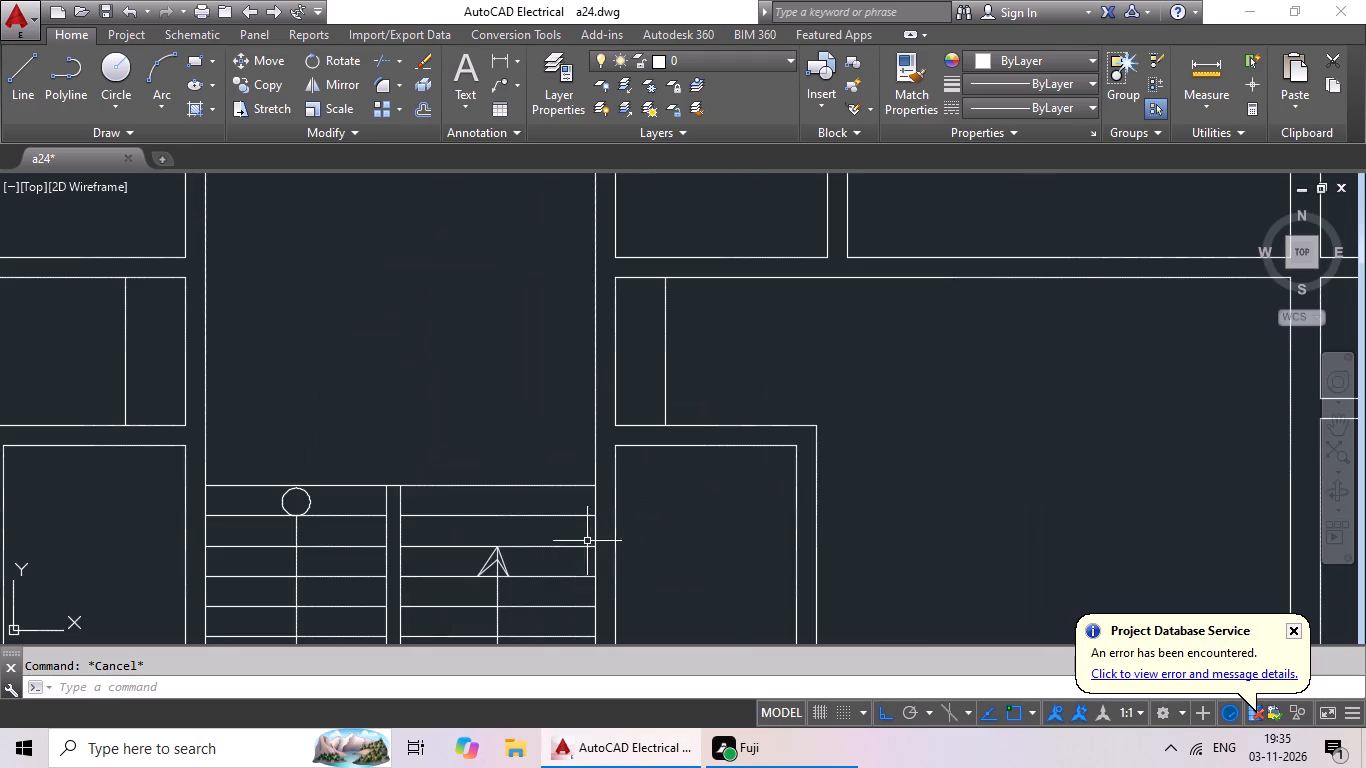
pyautogui.scroll(-6, 606, 519)
pyautogui.moveTo(716, 524); pyautogui.dragTo(761, 450, button='middle')
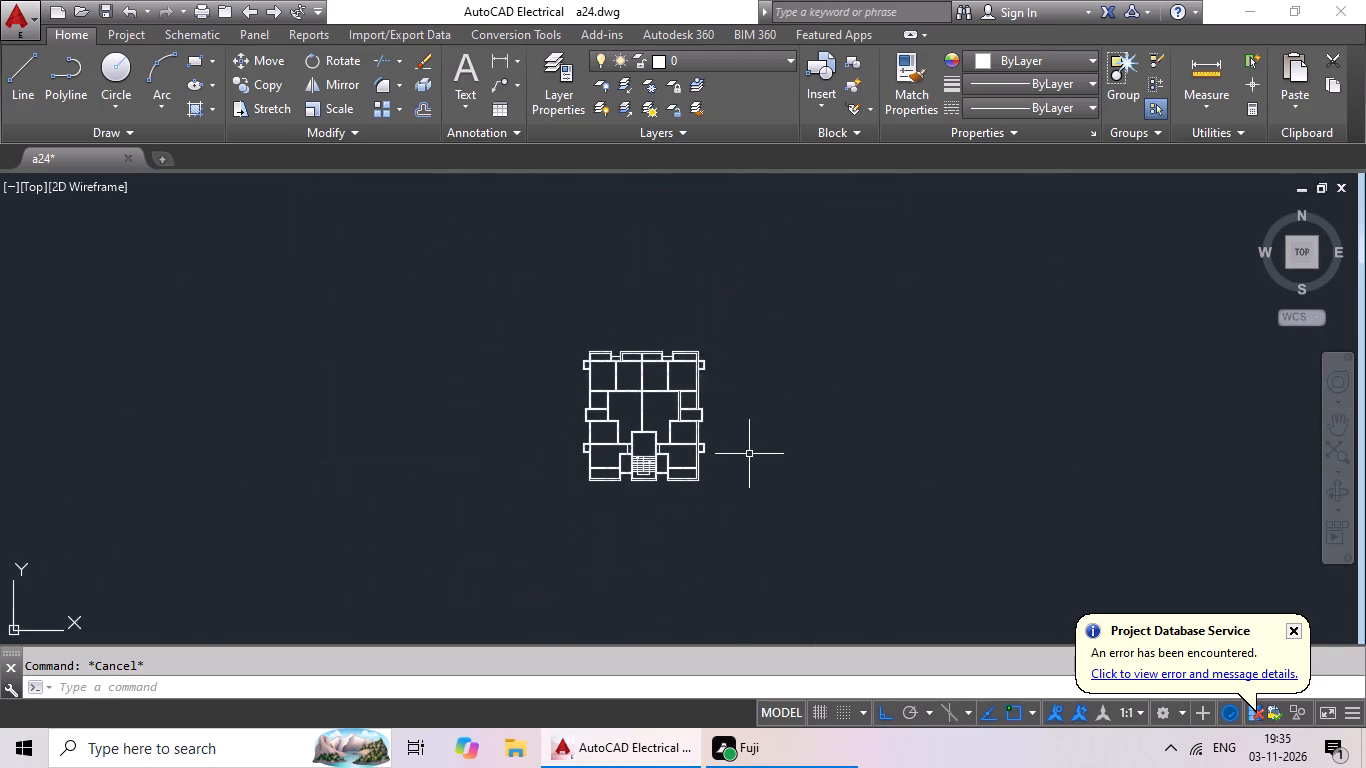
pyautogui.scroll(2, 747, 455)
pyautogui.moveTo(746, 455); pyautogui.dragTo(734, 514, button='middle')
pyautogui.press('Escape')
pyautogui.press('Escape')
pyautogui.press('Escape')
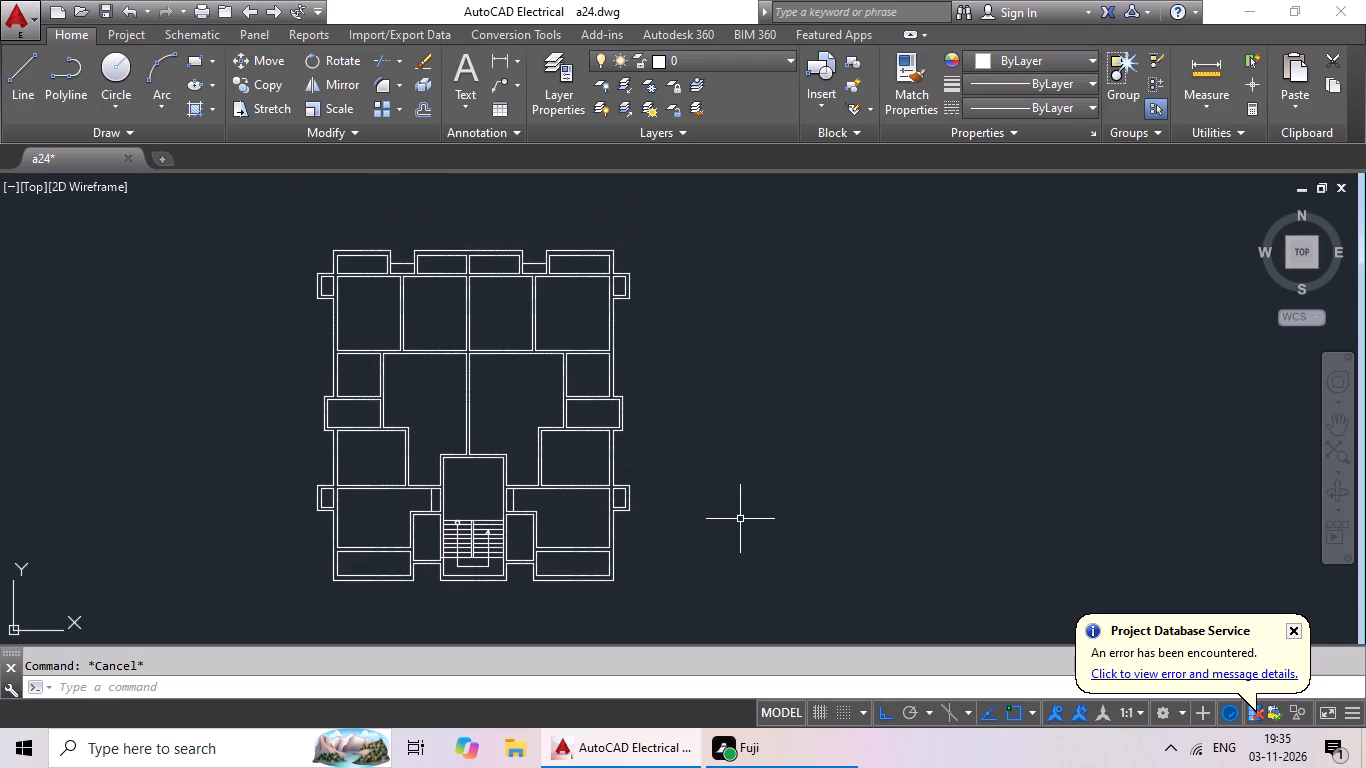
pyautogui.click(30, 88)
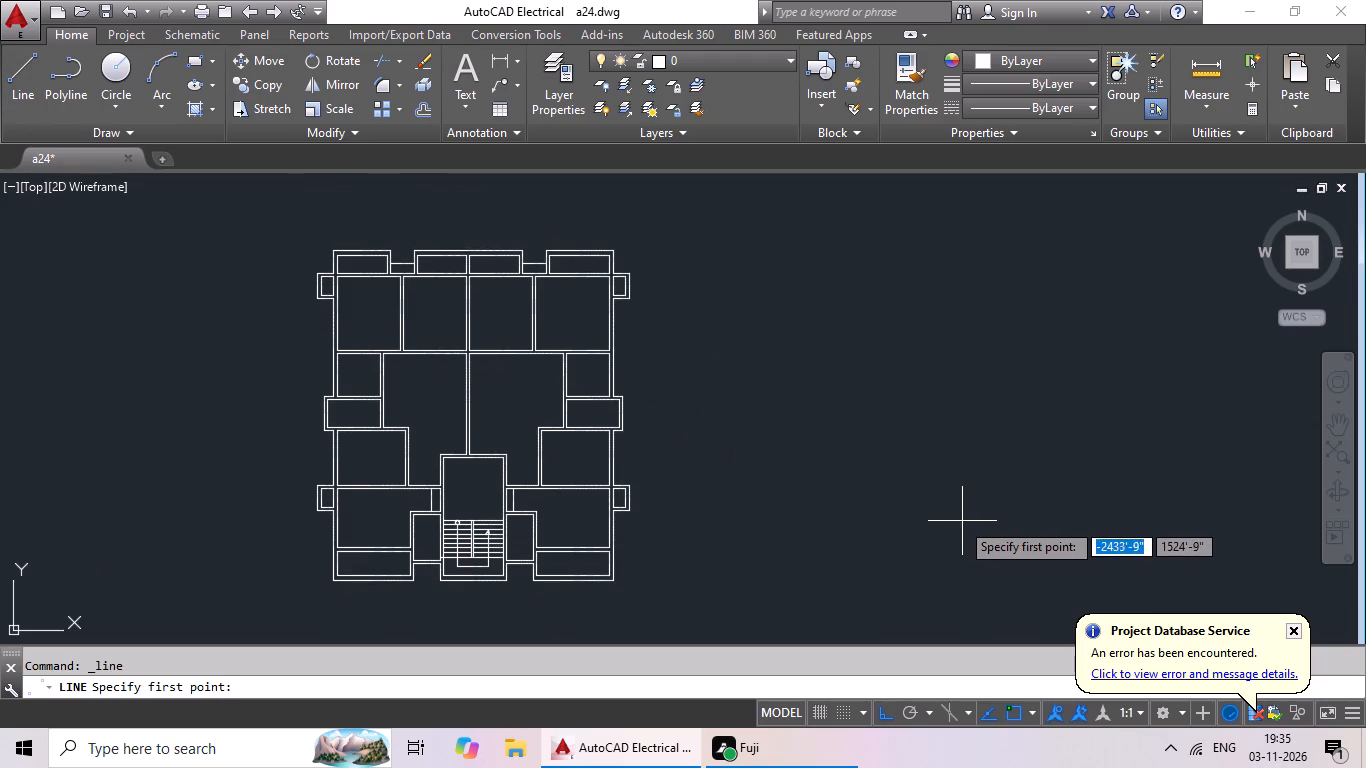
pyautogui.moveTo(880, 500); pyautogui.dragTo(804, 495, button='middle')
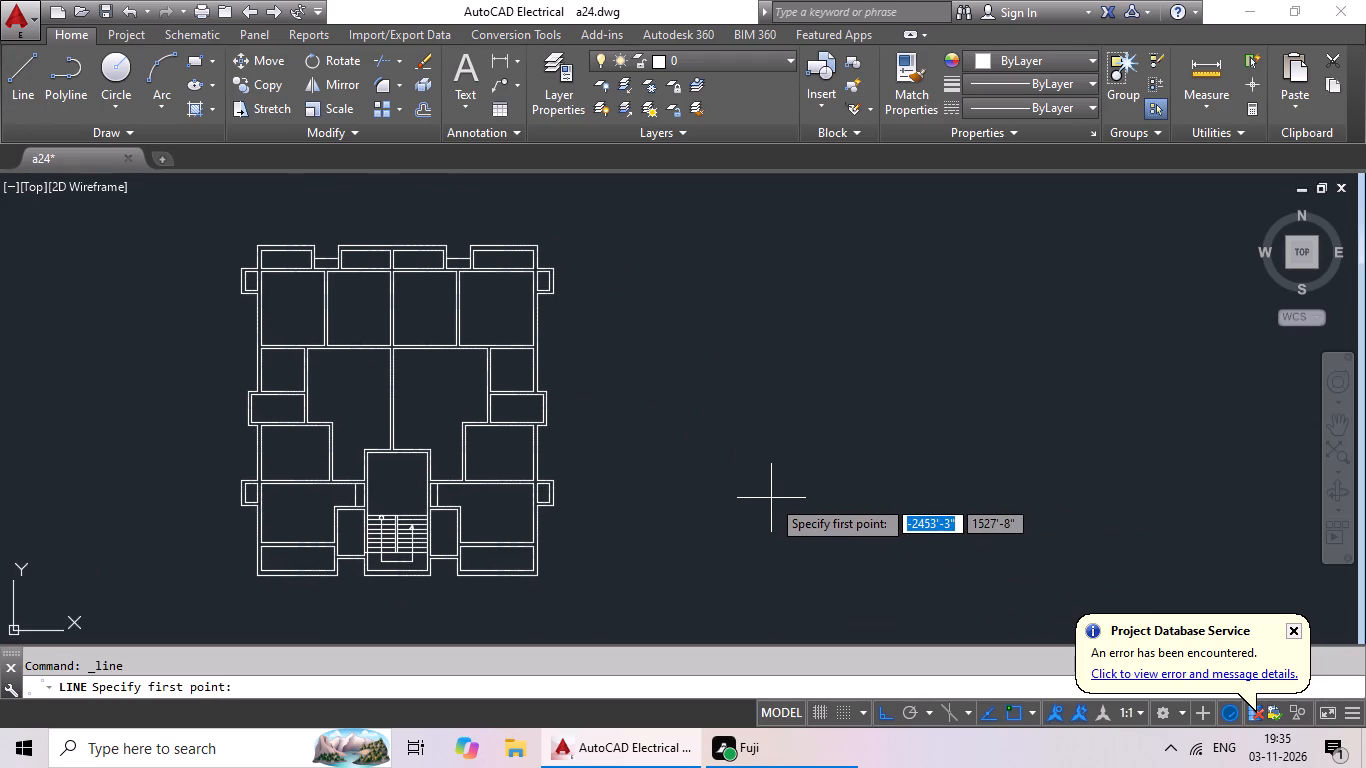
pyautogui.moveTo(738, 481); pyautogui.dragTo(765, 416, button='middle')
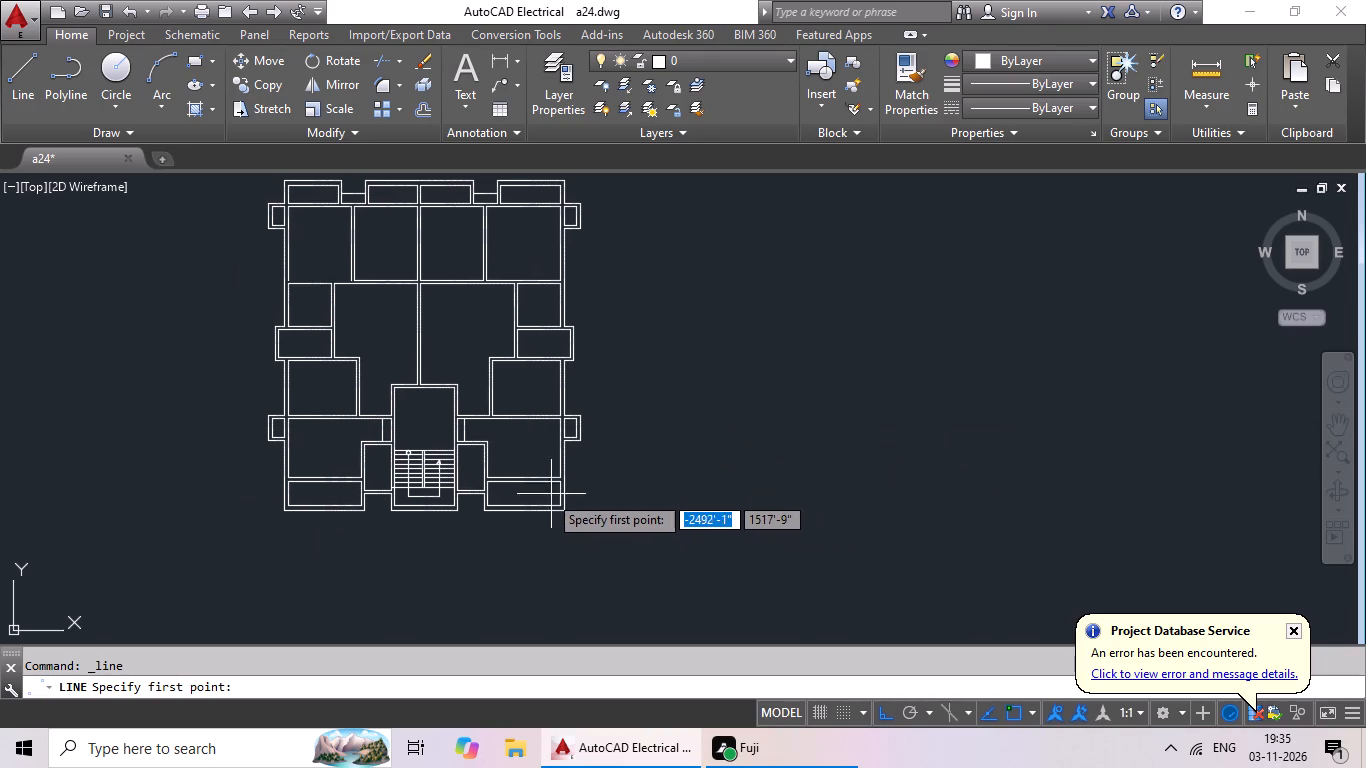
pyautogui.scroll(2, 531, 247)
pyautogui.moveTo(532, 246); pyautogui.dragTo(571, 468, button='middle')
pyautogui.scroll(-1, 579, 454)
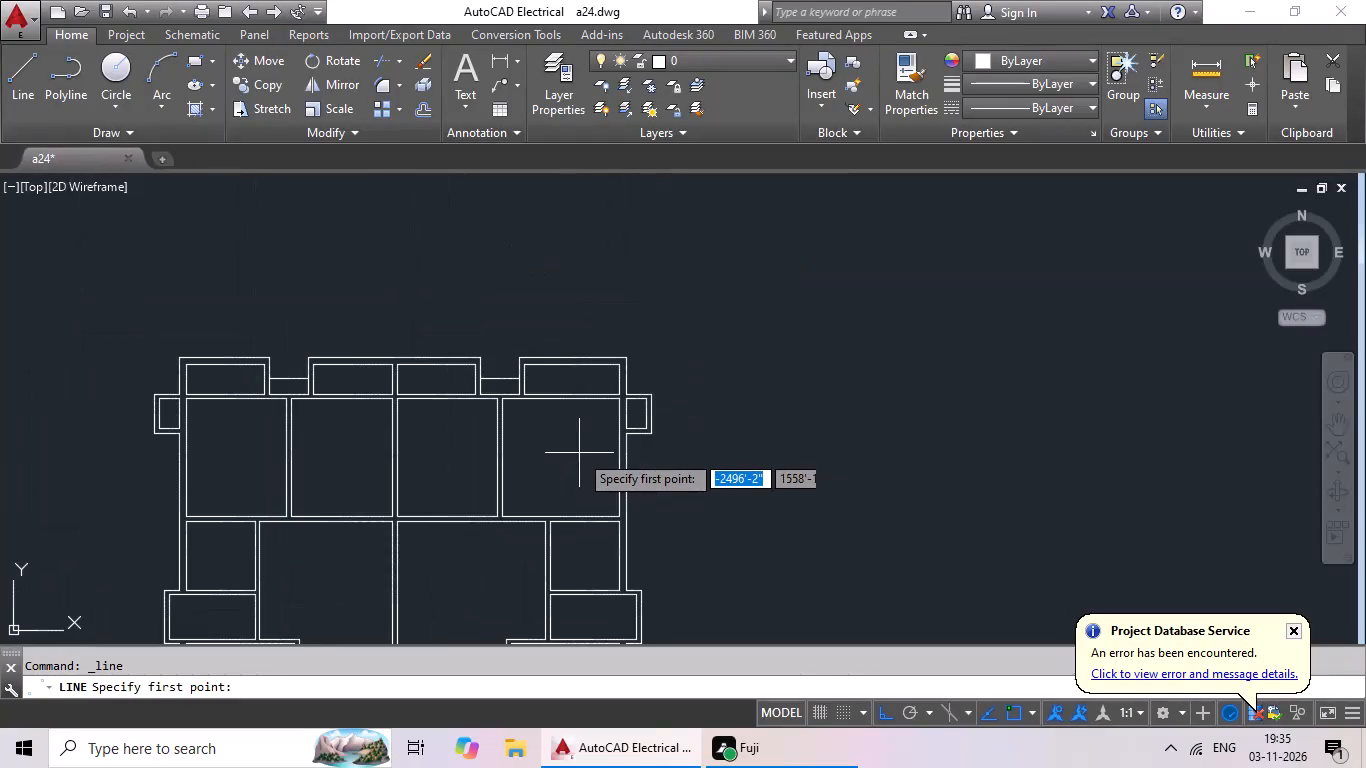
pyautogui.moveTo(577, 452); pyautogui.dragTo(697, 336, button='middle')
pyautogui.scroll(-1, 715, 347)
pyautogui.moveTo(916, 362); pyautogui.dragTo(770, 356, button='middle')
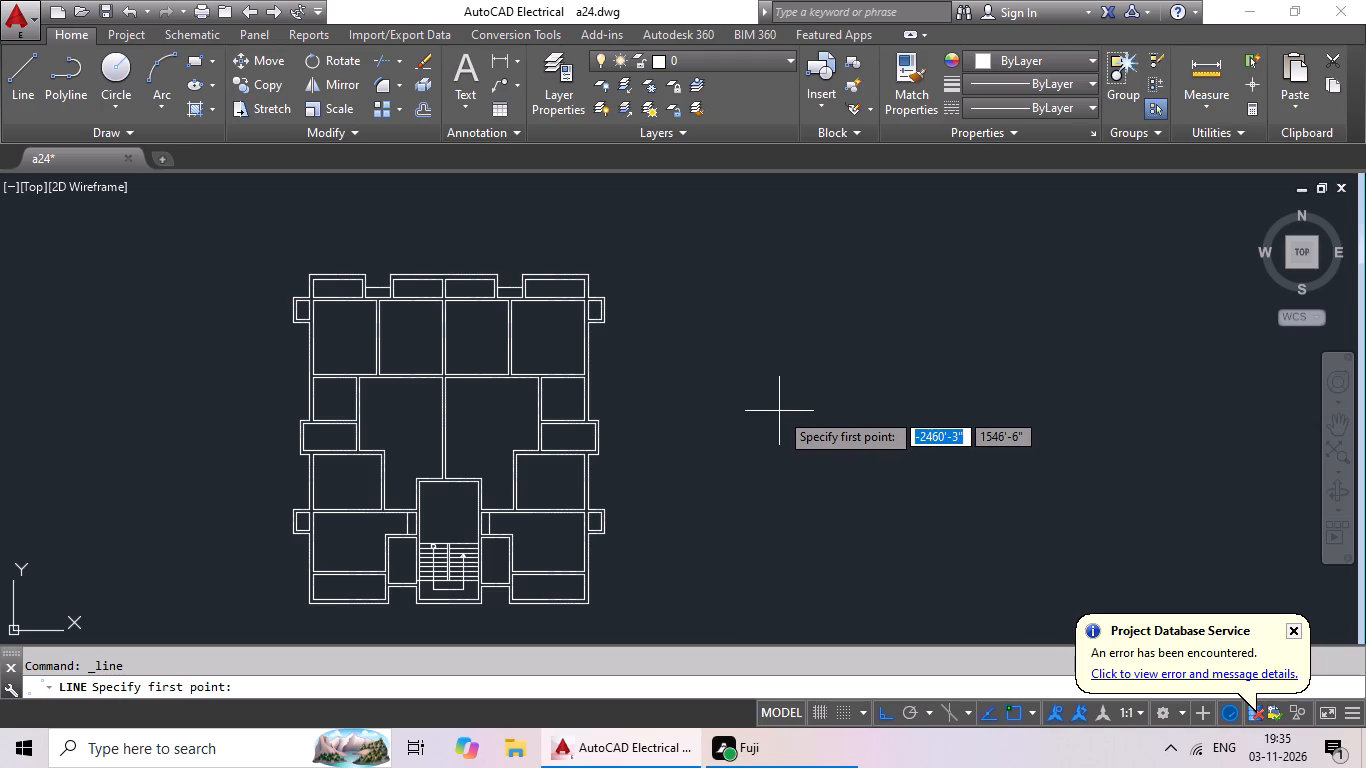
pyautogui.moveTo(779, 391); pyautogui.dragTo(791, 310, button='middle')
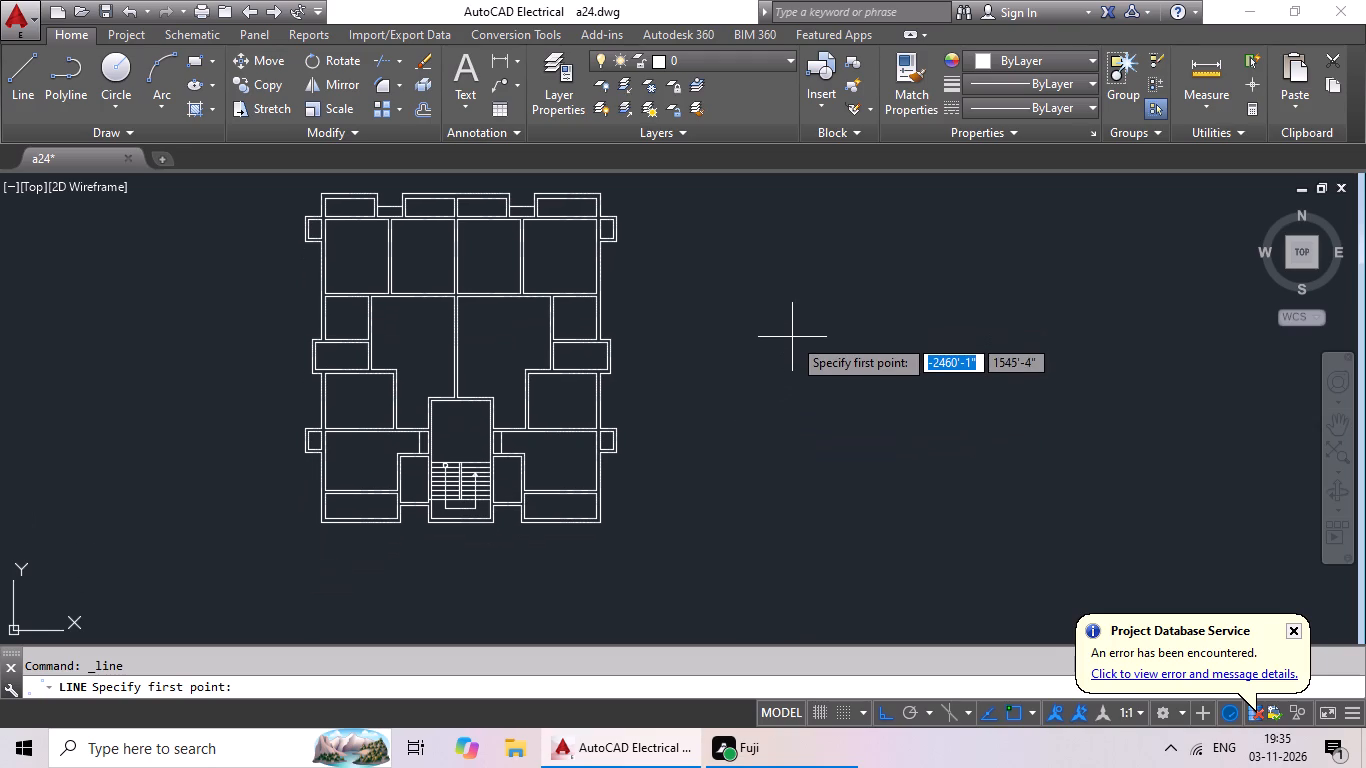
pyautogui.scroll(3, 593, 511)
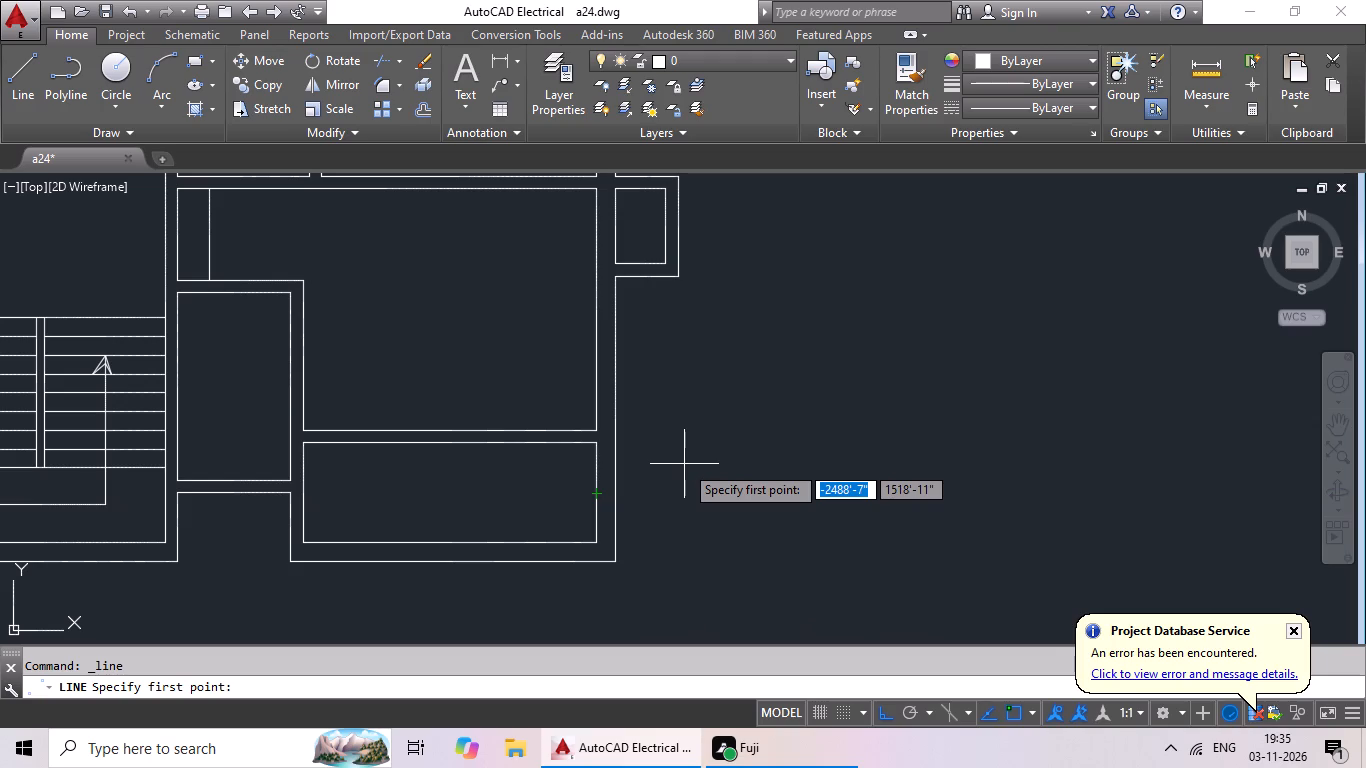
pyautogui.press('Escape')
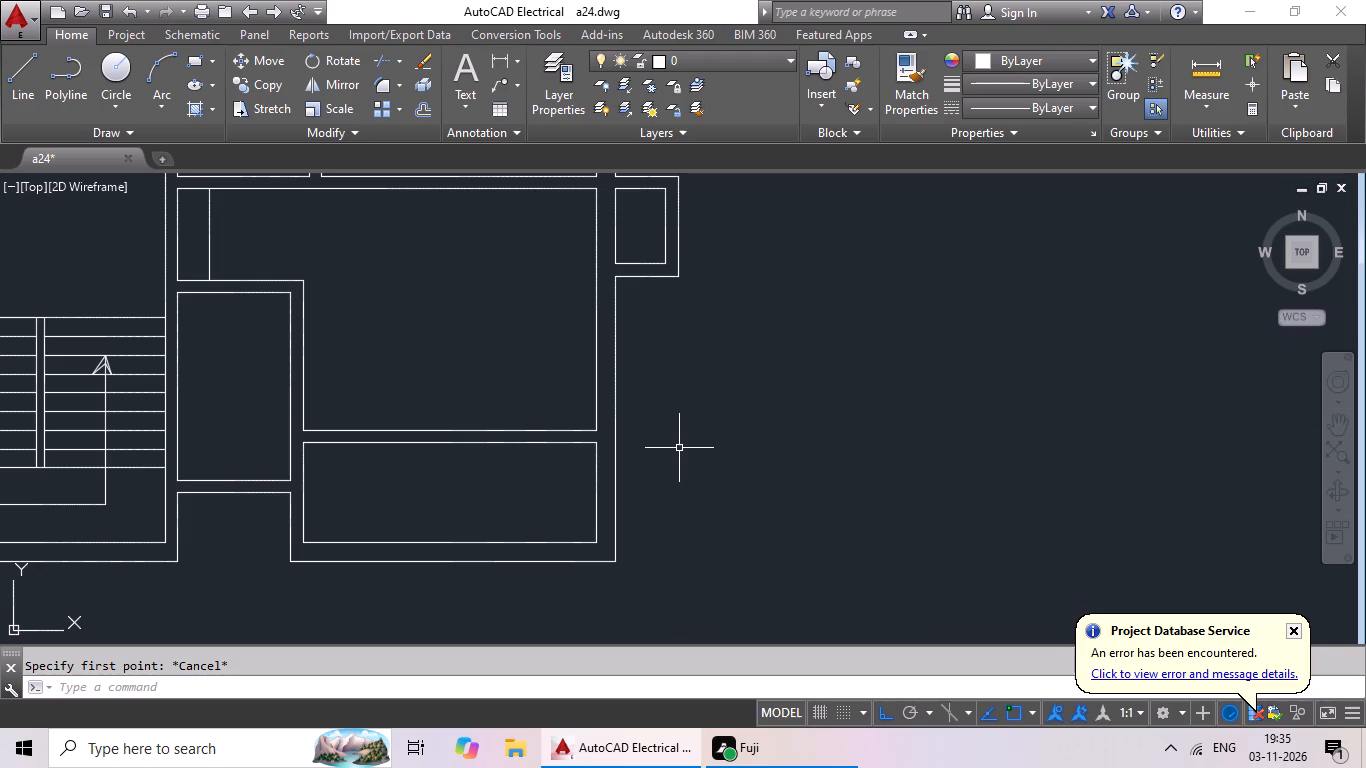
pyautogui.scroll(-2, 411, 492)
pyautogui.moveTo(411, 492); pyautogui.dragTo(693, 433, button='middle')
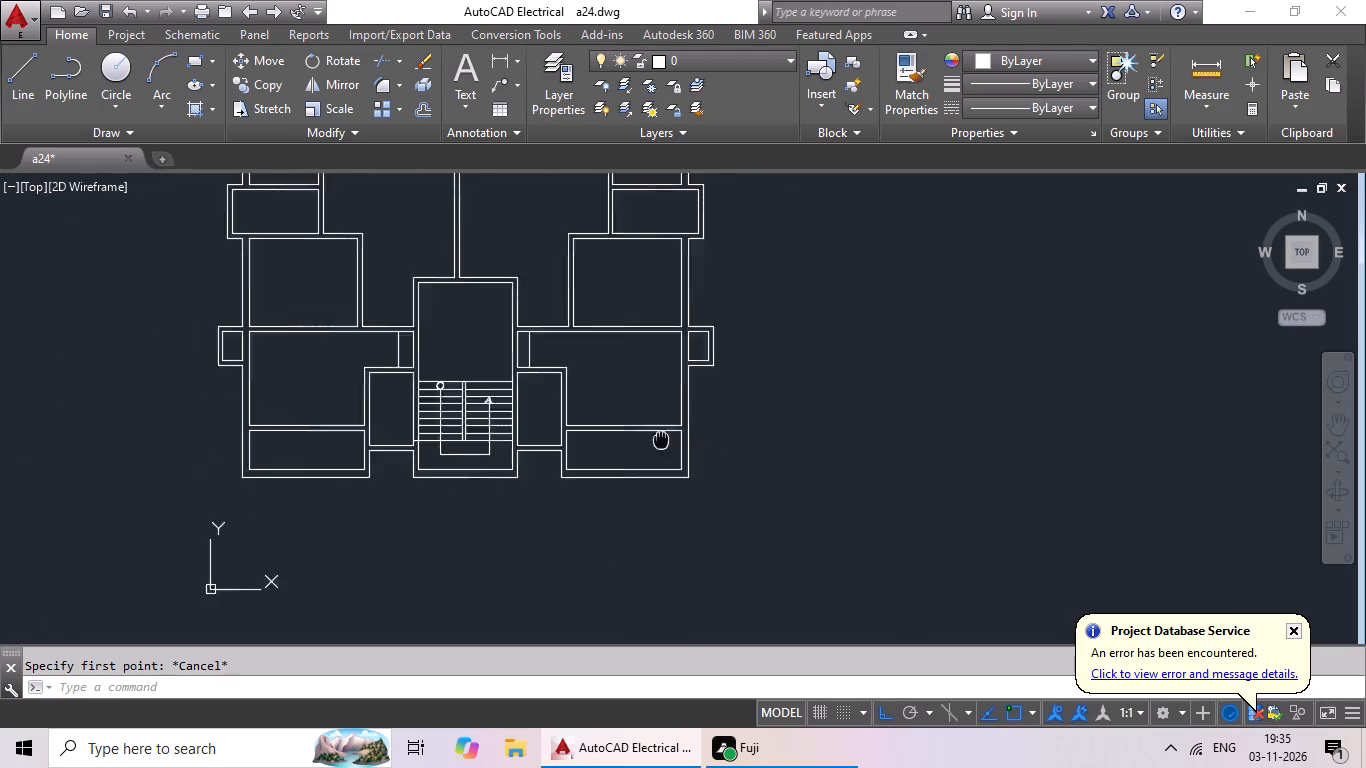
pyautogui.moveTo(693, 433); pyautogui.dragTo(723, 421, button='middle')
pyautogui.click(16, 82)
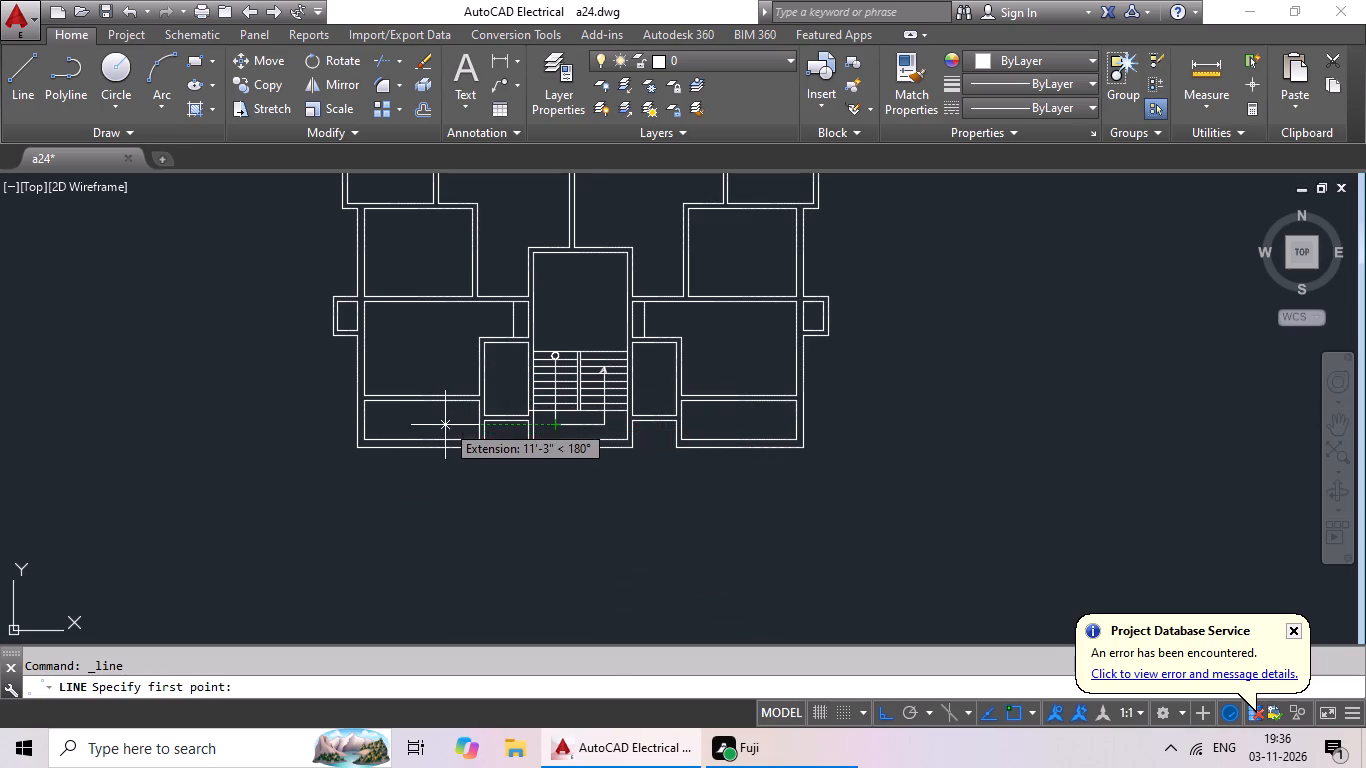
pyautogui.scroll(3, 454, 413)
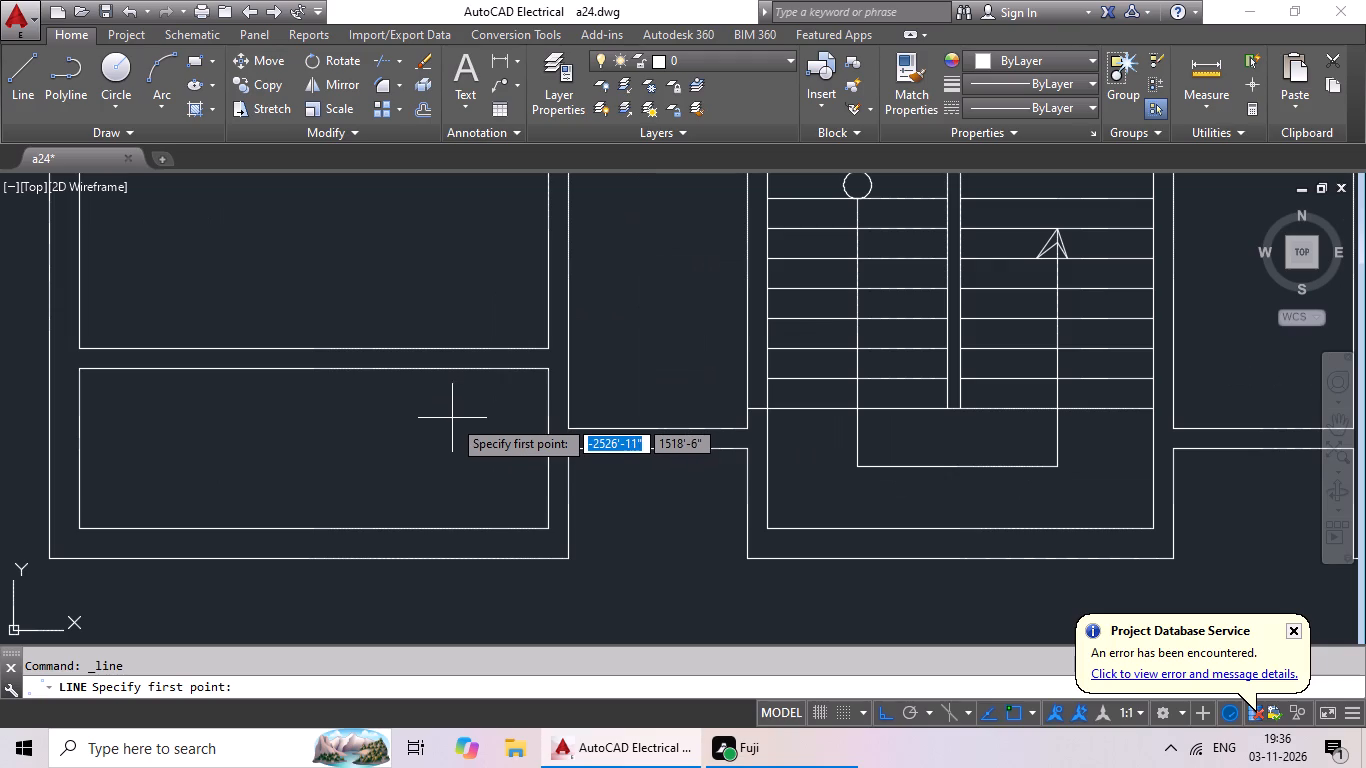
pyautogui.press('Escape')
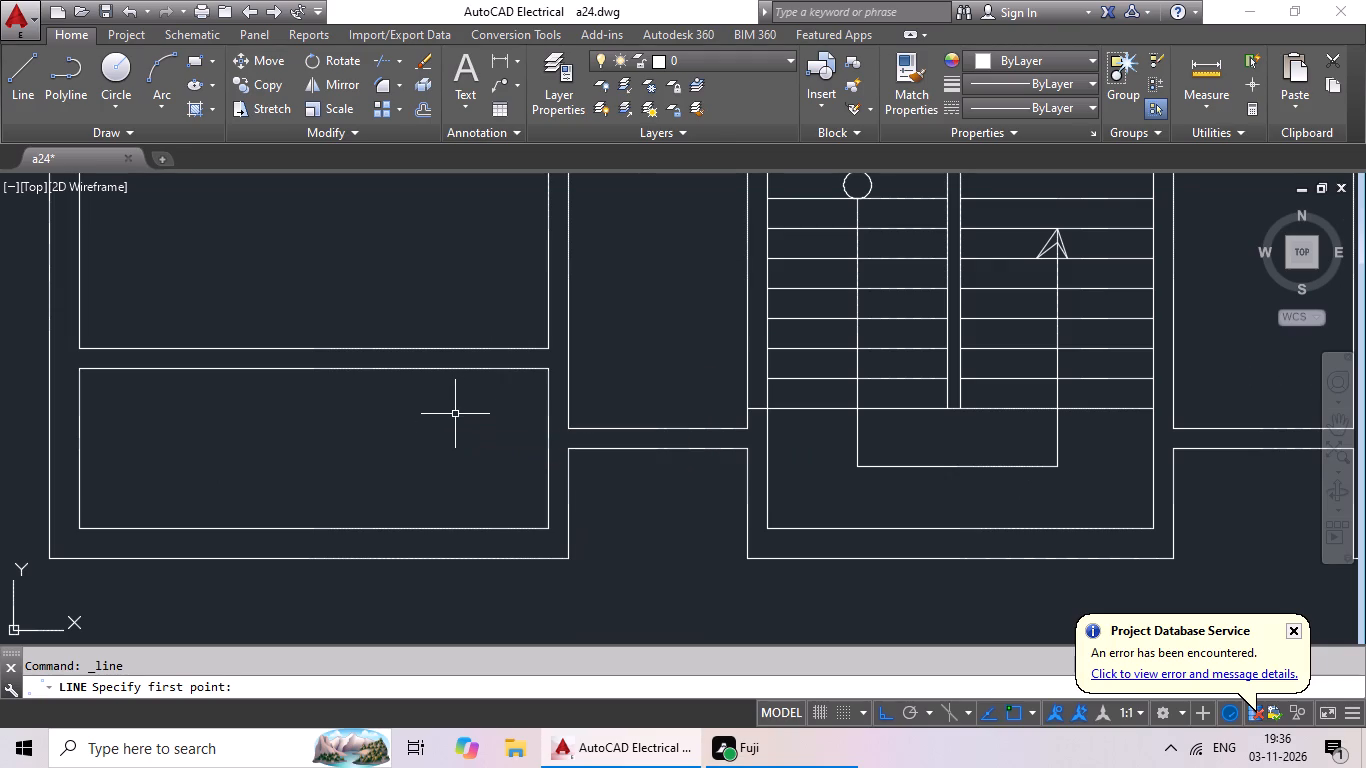
# Draw a 9" vertical line across the bottom outer wall of the lower-left room, at the midpoint of its inner wall line.
pyautogui.click(20, 100)
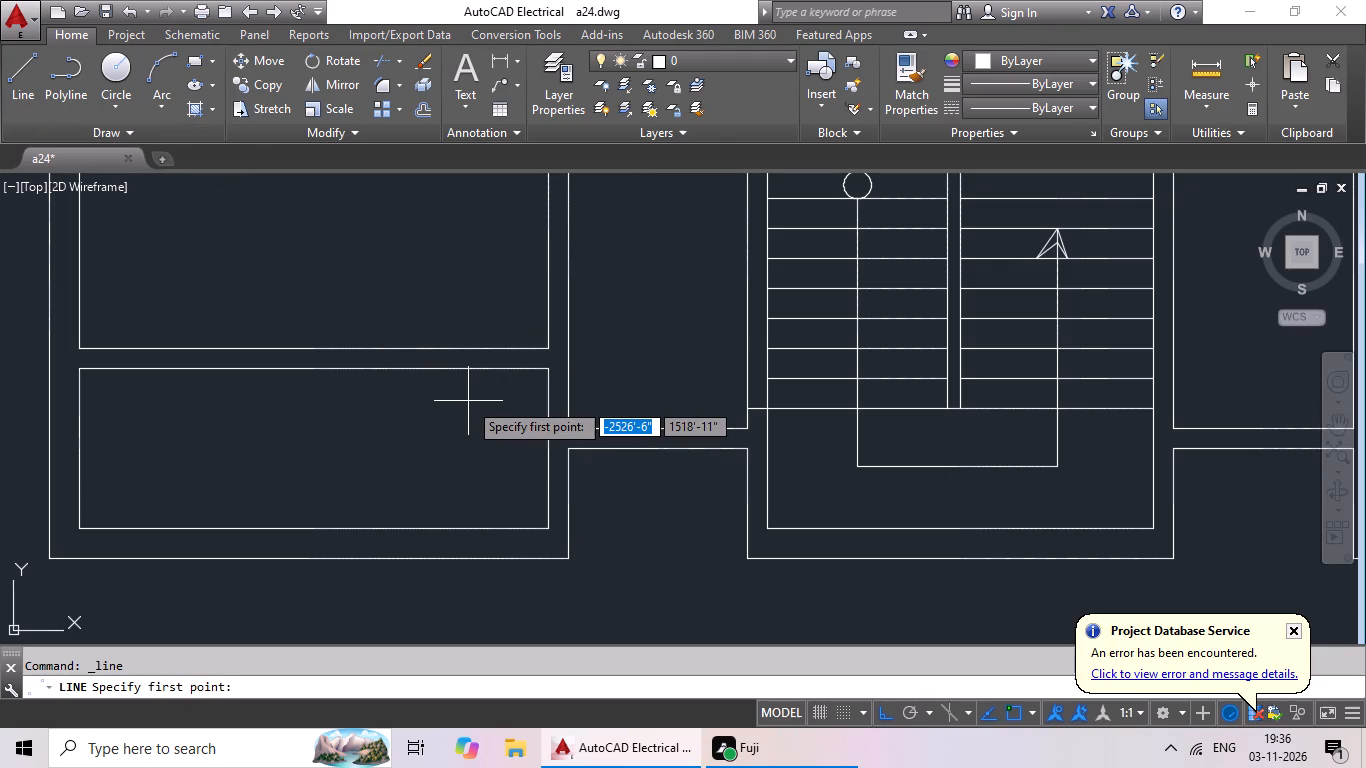
pyautogui.scroll(-1, 413, 401)
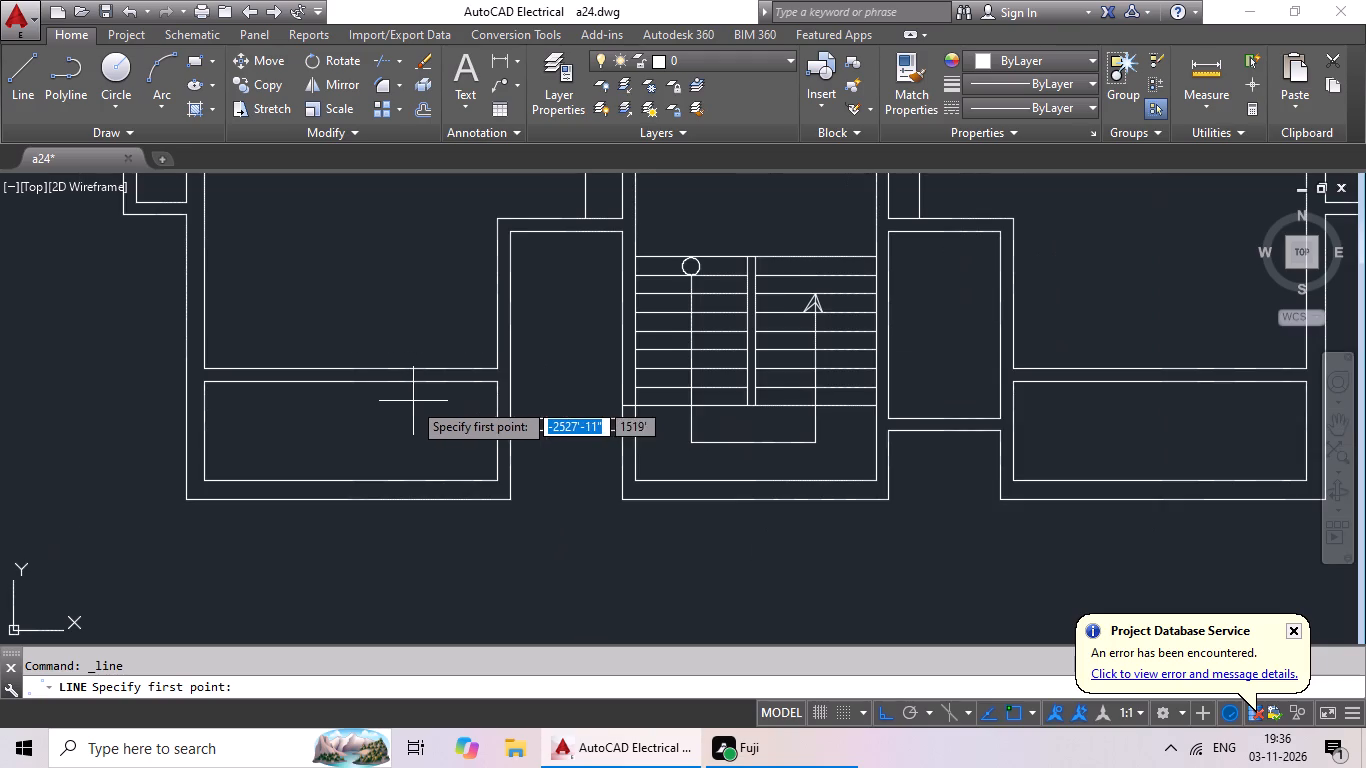
pyautogui.moveTo(412, 401); pyautogui.dragTo(436, 410, button='middle')
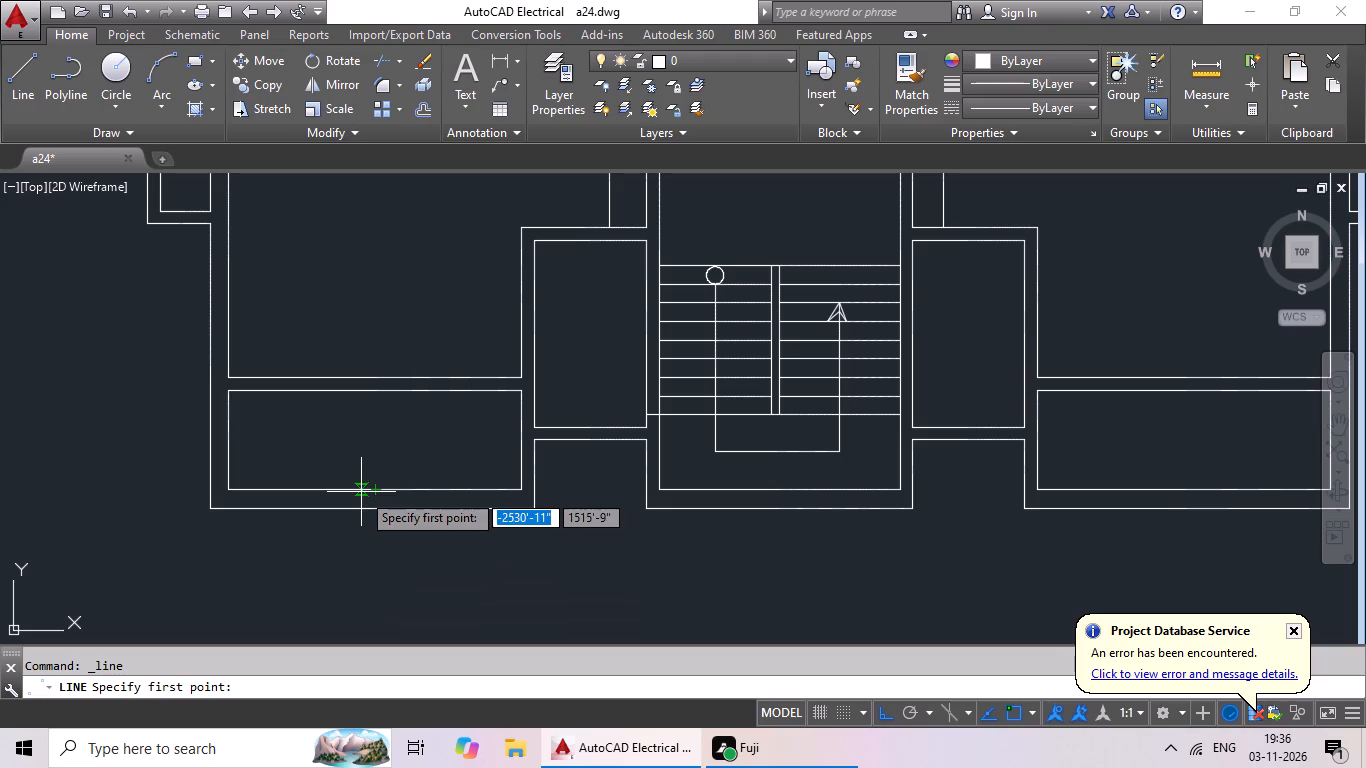
pyautogui.click(376, 489)
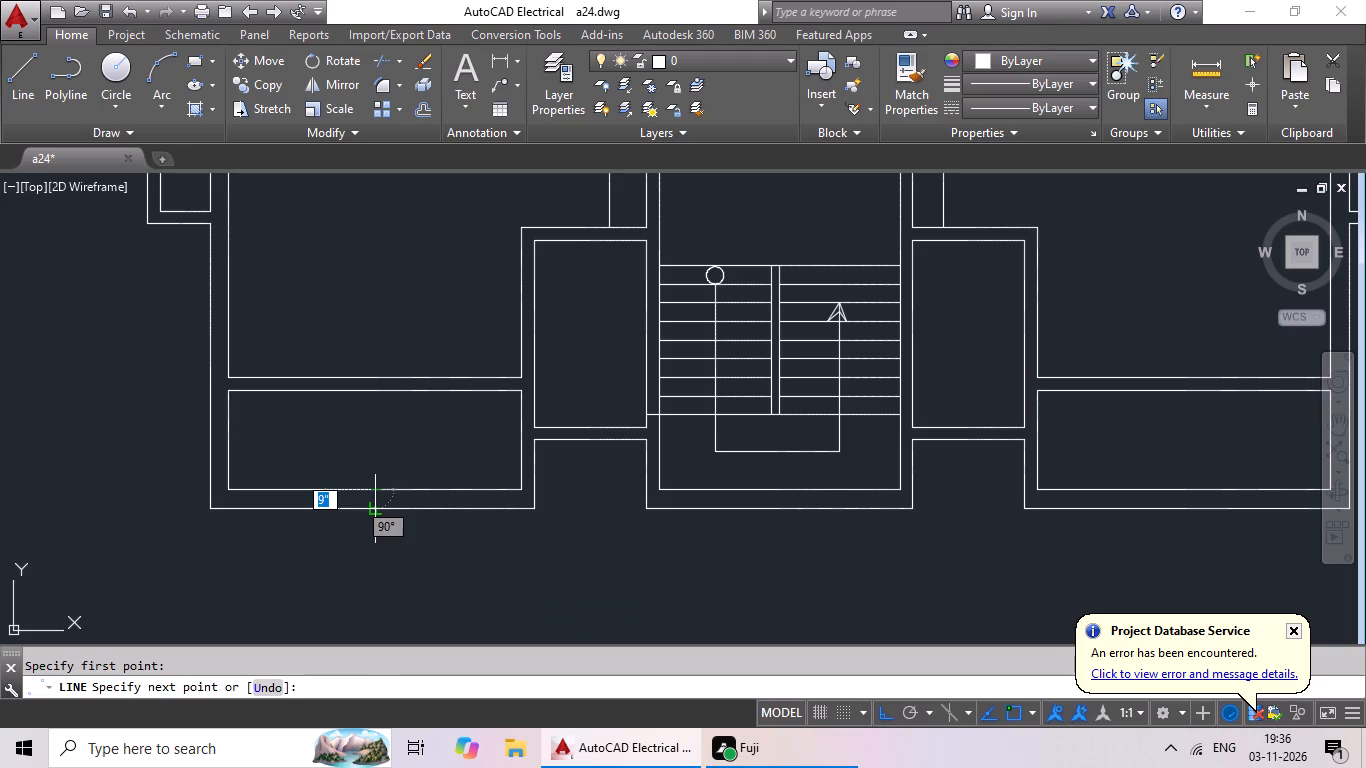
pyautogui.click(377, 507)
pyautogui.press('Escape')
# Draw a short vertical line across the bottom outer wall of the lower-right room, starting at the outer wall line's midpoint.
pyautogui.scroll(-1, 506, 465)
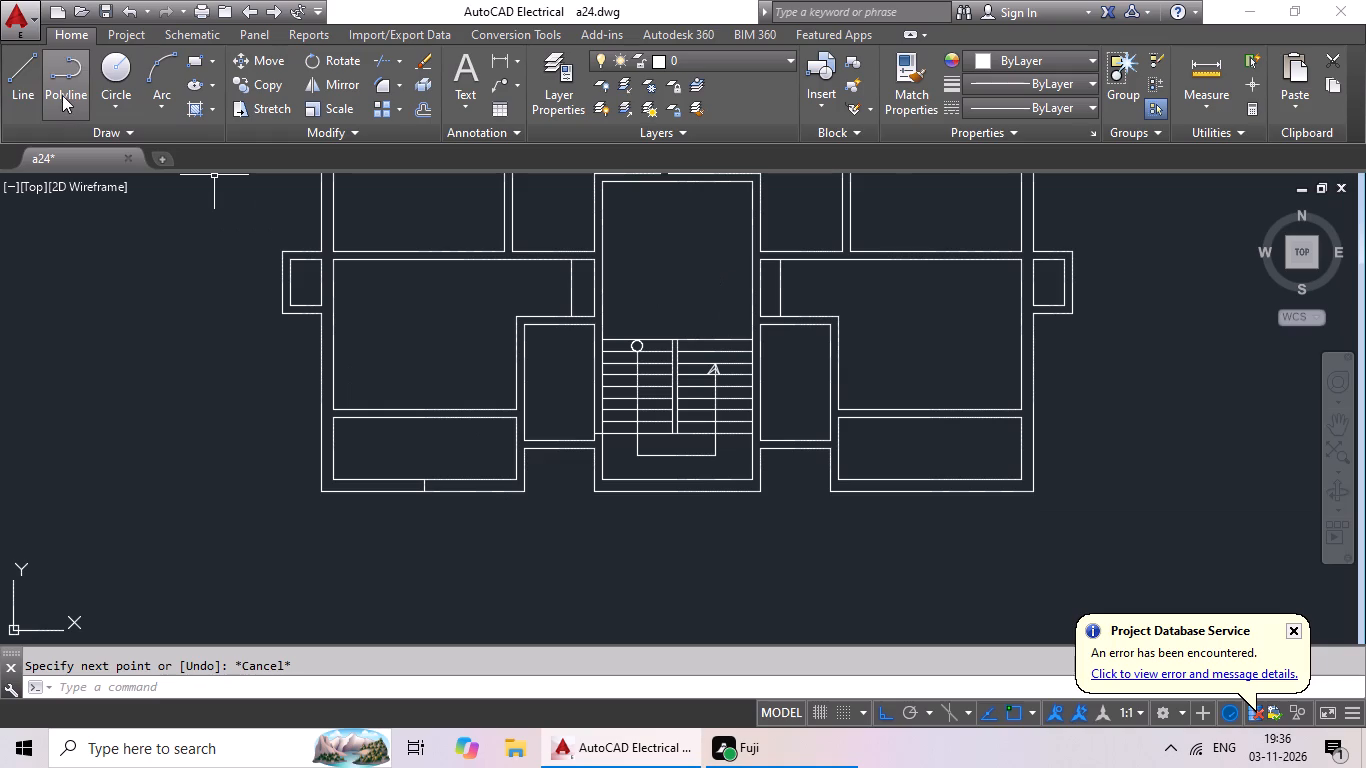
pyautogui.click(30, 90)
pyautogui.scroll(-1, 465, 466)
pyautogui.moveTo(654, 487); pyautogui.dragTo(355, 441, button='middle')
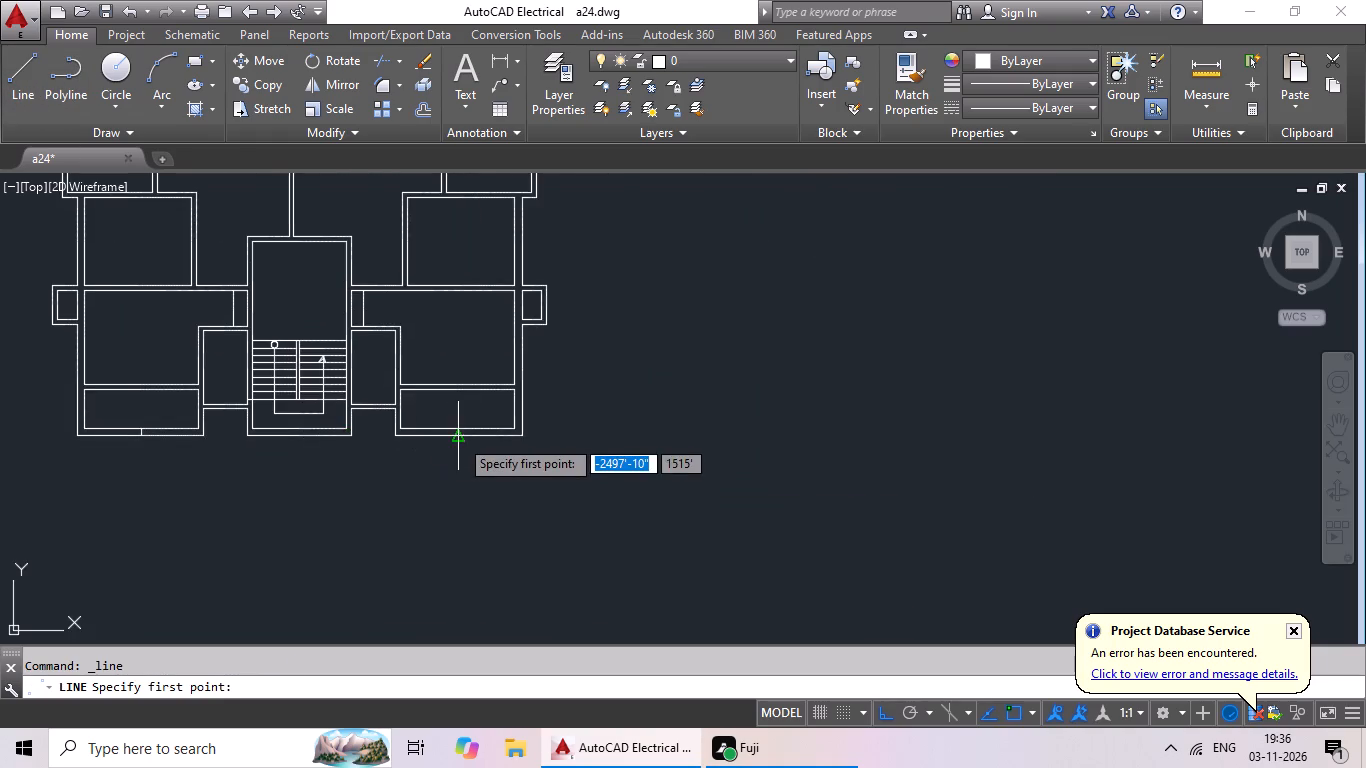
pyautogui.scroll(1, 460, 438)
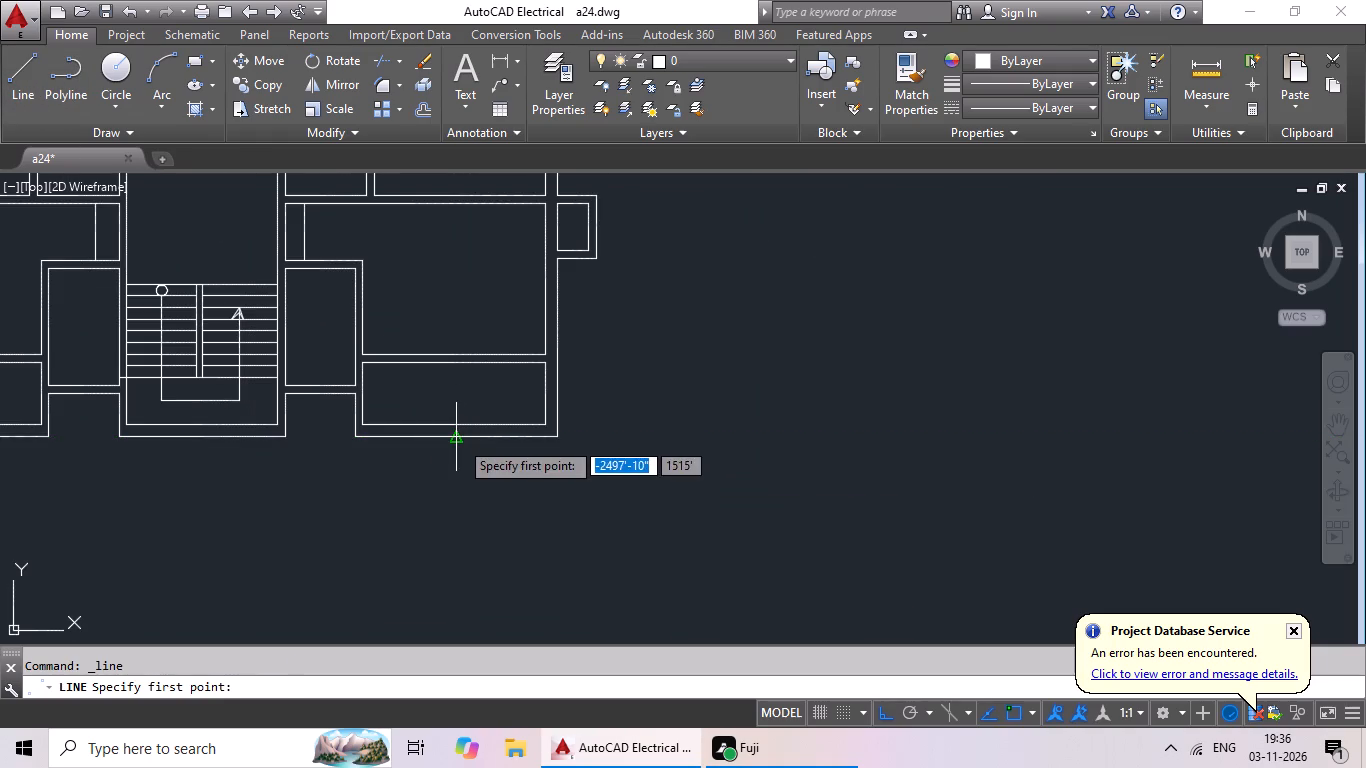
pyautogui.click(459, 440)
pyautogui.scroll(4, 458, 424)
pyautogui.click(441, 441)
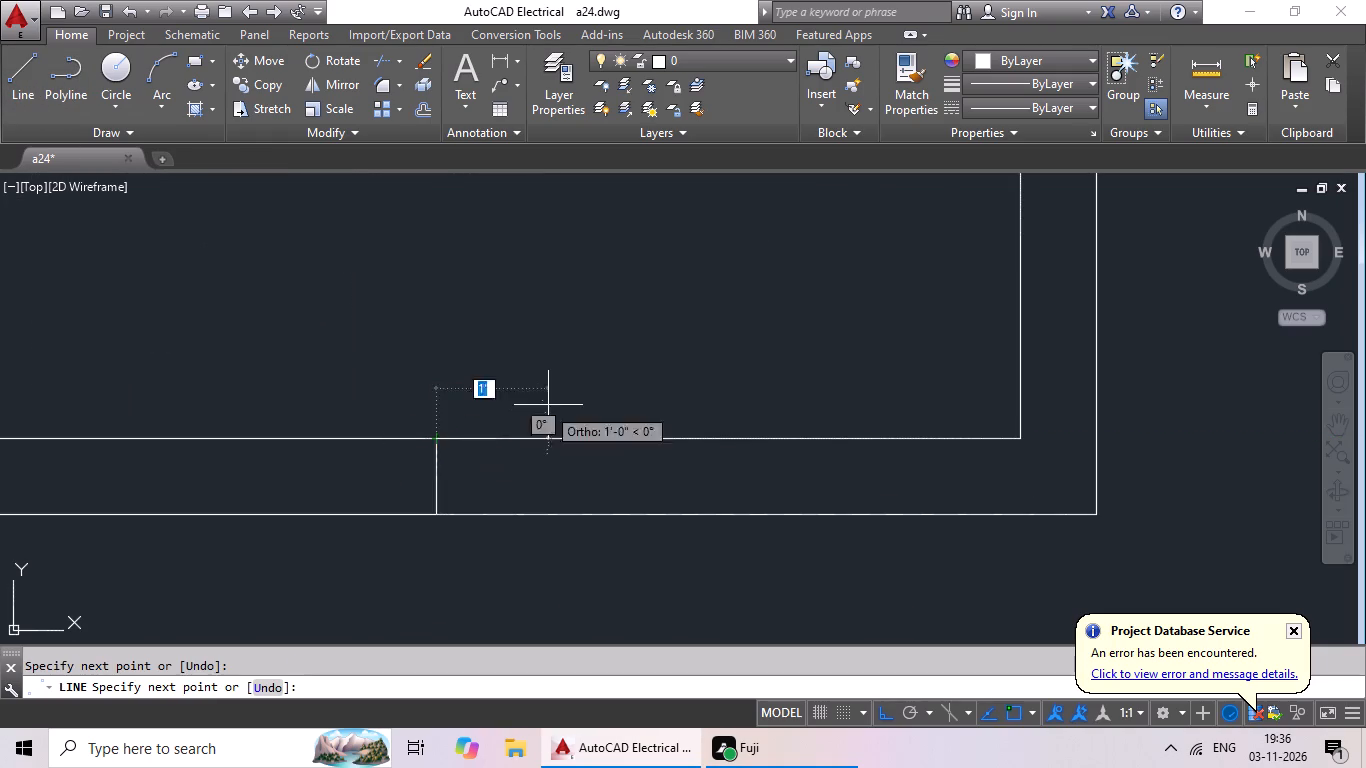
pyautogui.press('Escape')
# Draw a short vertical line across the staircase block's bottom wall, from the inner wall line's midpoint to the outer line.
pyautogui.scroll(-4, 550, 405)
pyautogui.moveTo(554, 393); pyautogui.dragTo(675, 448, button='middle')
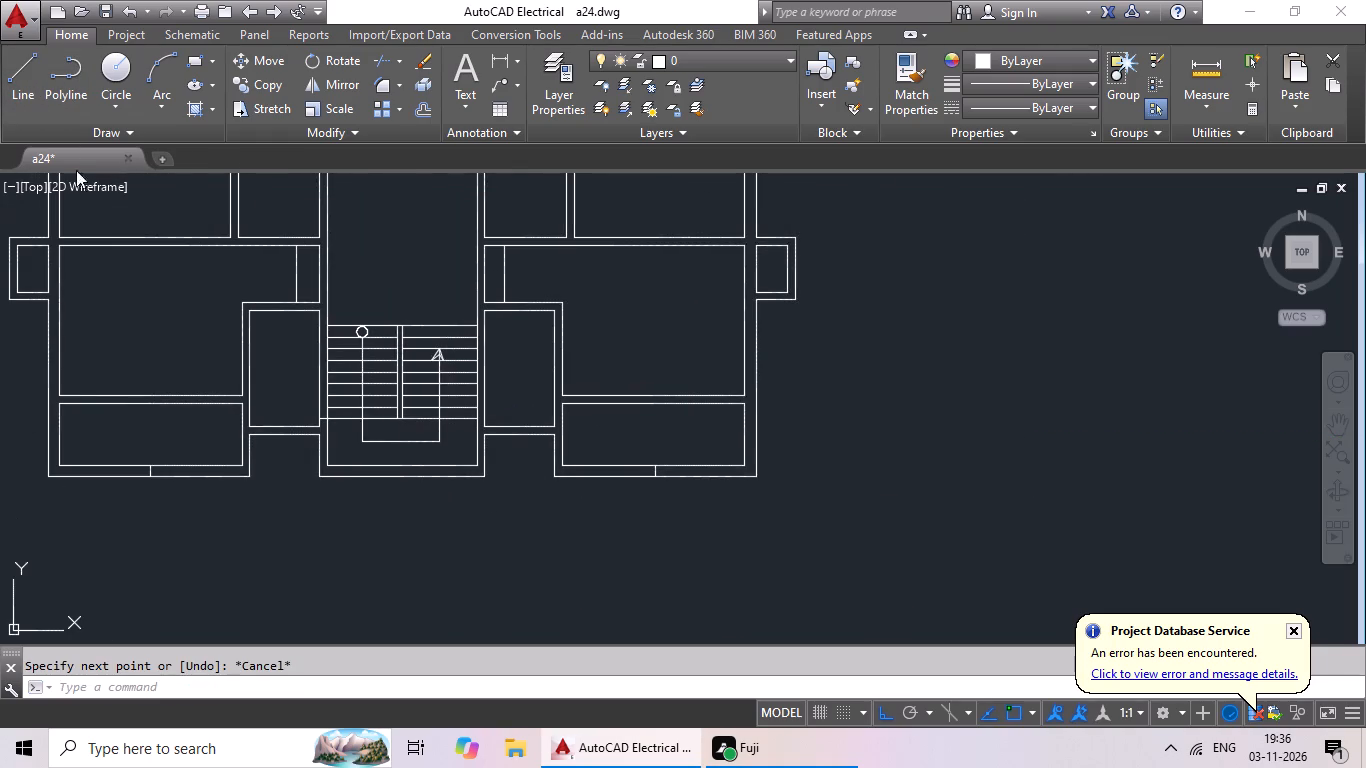
pyautogui.click(39, 81)
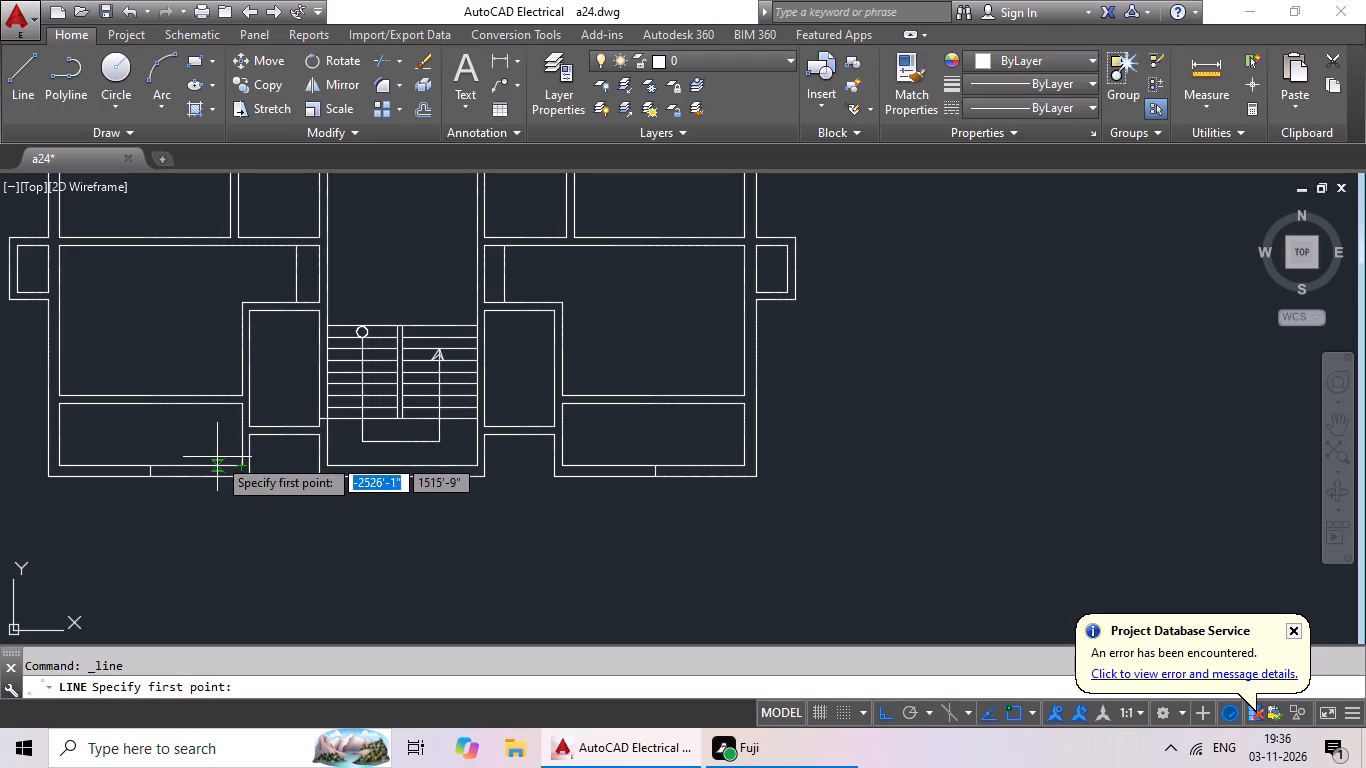
pyautogui.scroll(-2, 454, 426)
pyautogui.moveTo(454, 426); pyautogui.dragTo(637, 420, button='middle')
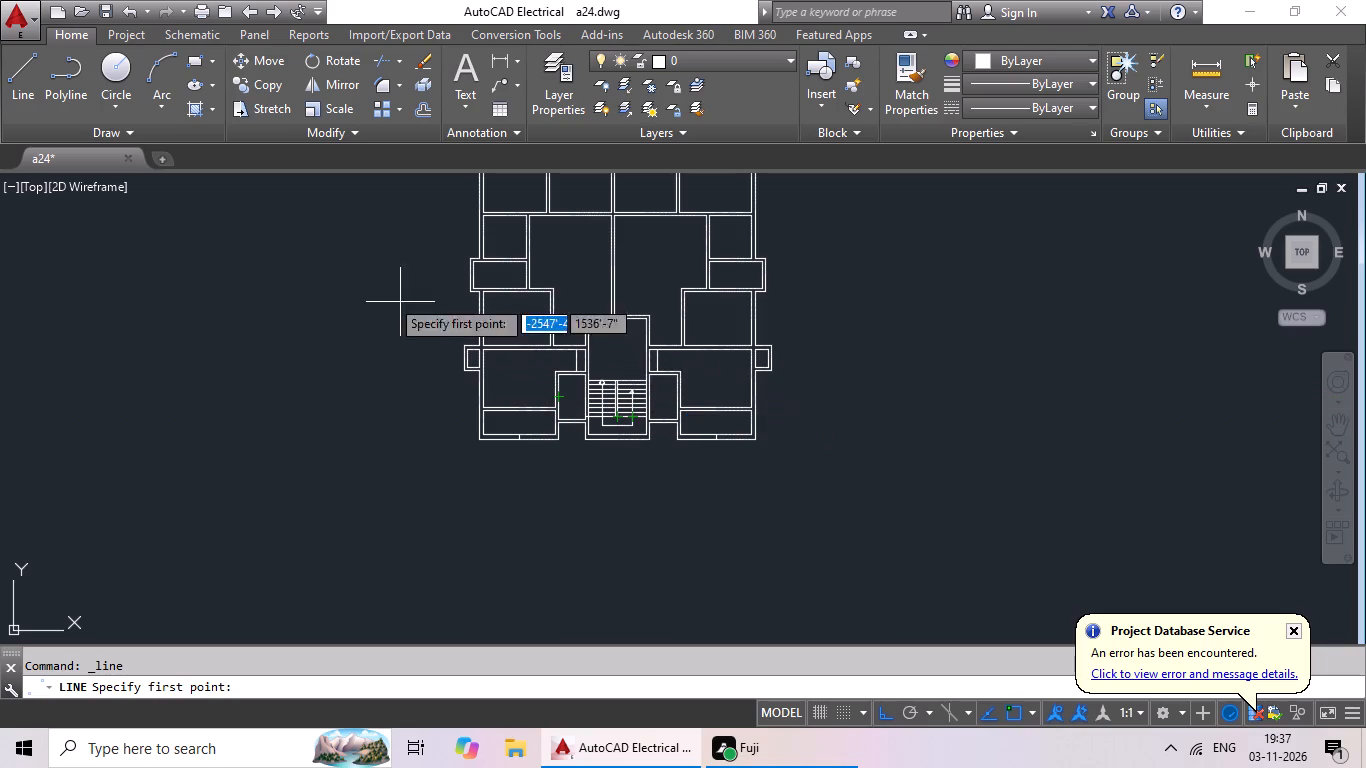
pyautogui.click(29, 78)
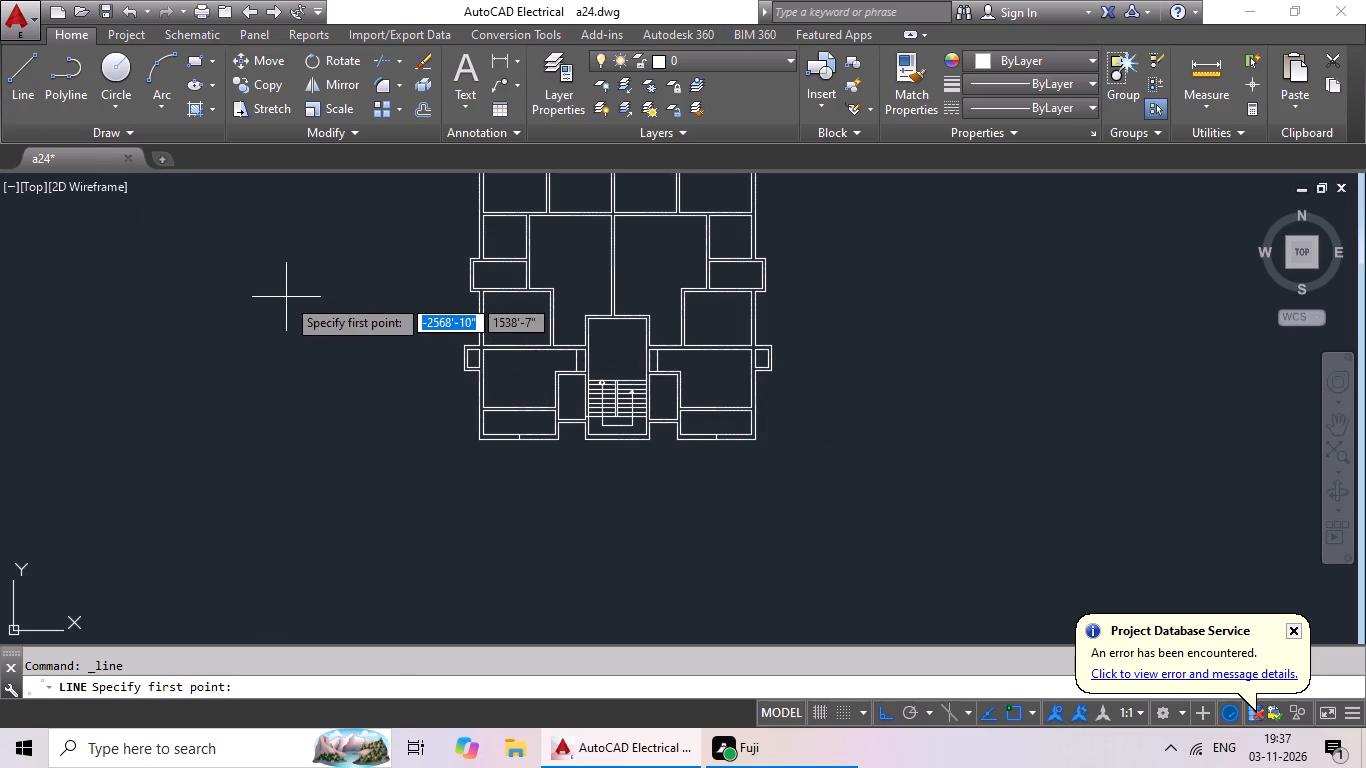
pyautogui.scroll(3, 646, 451)
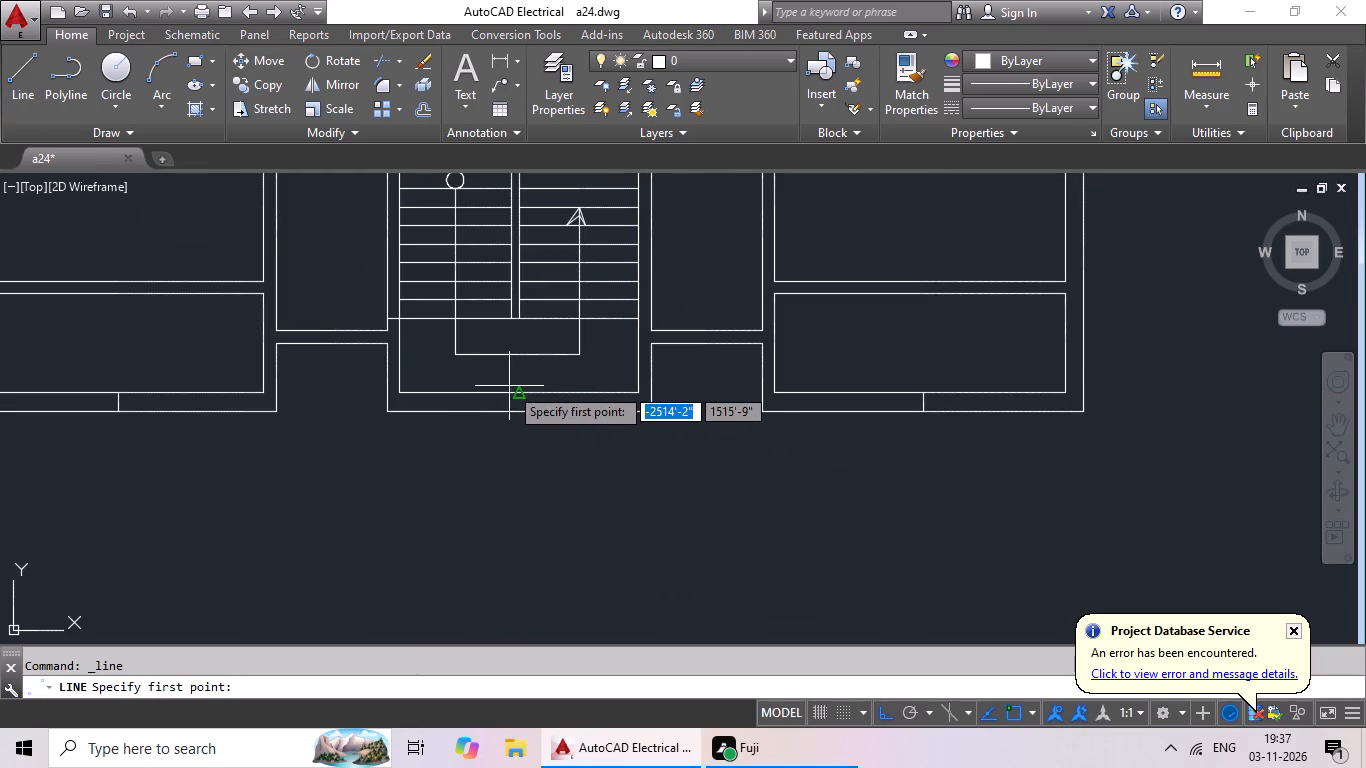
pyautogui.click(515, 388)
pyautogui.click(517, 410)
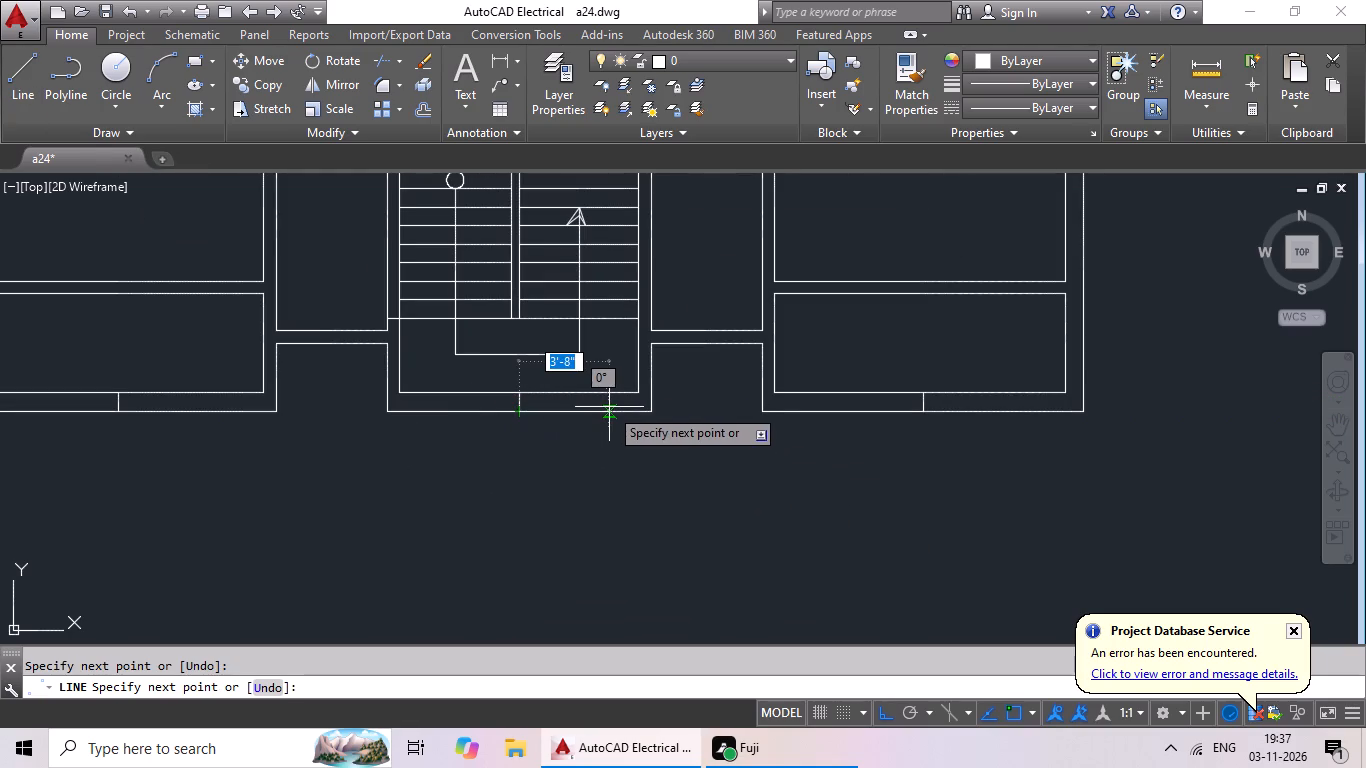
pyautogui.press('Escape')
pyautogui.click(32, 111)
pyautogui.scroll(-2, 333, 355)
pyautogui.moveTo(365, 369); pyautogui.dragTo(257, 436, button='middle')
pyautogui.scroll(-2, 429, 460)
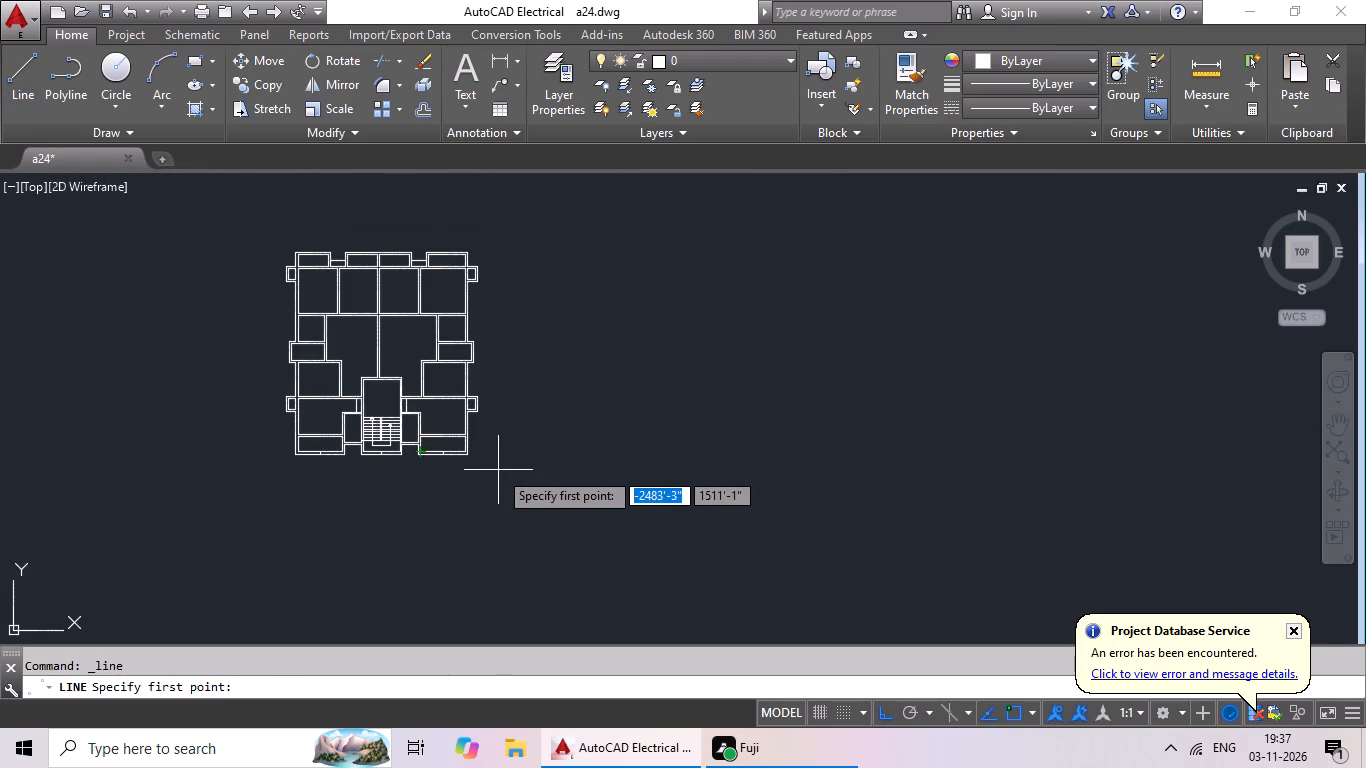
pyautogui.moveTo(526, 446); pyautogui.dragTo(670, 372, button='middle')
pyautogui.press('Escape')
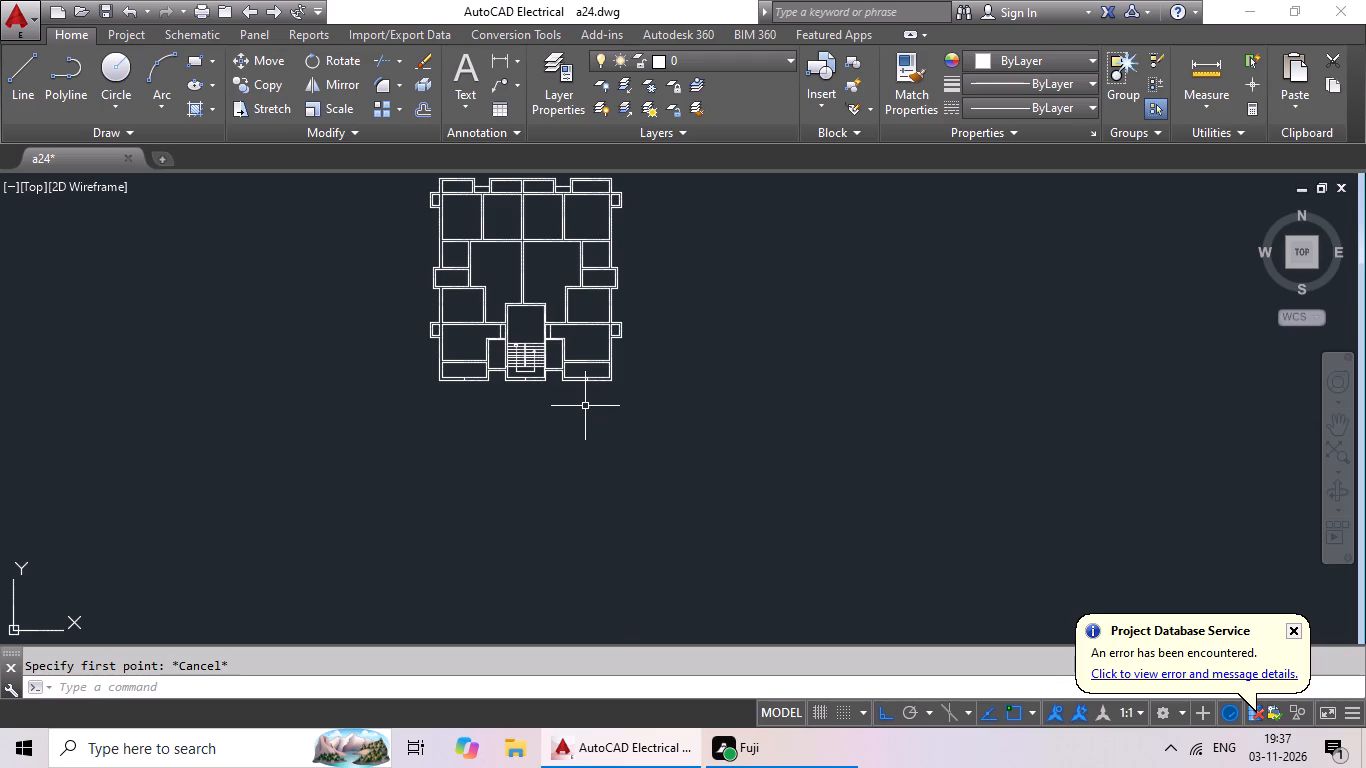
# Examine the whole floor plan, especially the lower rooms and staircase block, for wall sections still without a short cross line.
pyautogui.scroll(3, 506, 384)
pyautogui.moveTo(506, 384); pyautogui.dragTo(505, 391, button='middle')
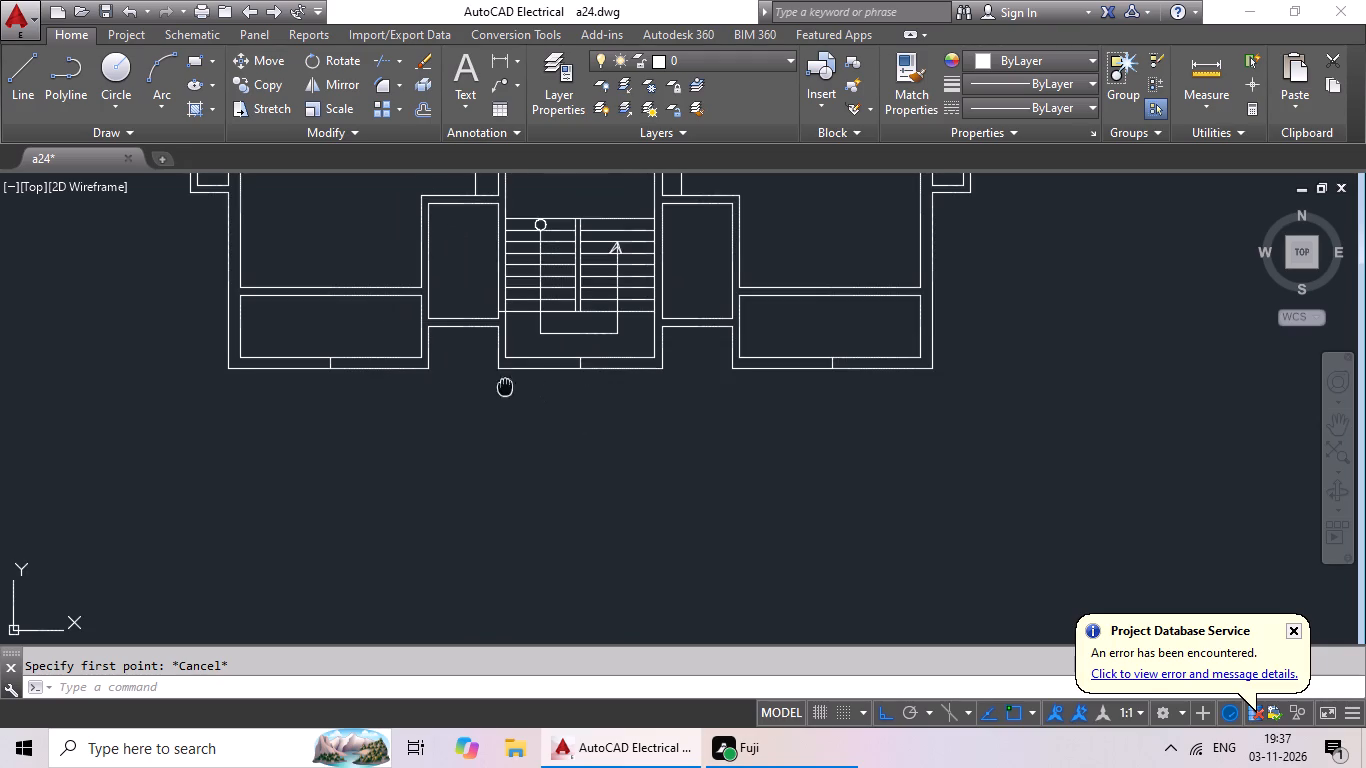
pyautogui.moveTo(505, 391); pyautogui.dragTo(502, 457, button='middle')
pyautogui.click(31, 104)
pyautogui.scroll(-2, 261, 384)
pyautogui.moveTo(264, 383); pyautogui.dragTo(264, 387, button='middle')
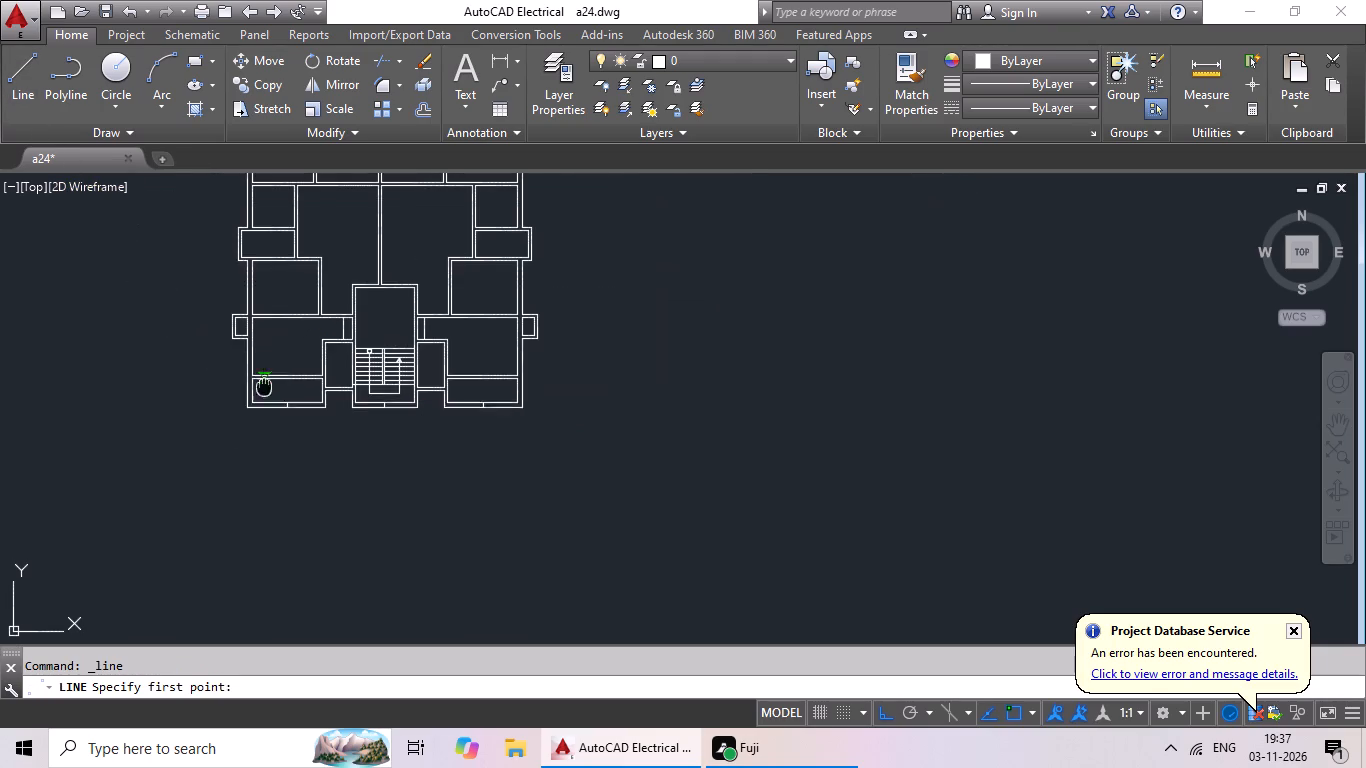
pyautogui.moveTo(264, 387); pyautogui.dragTo(249, 460, button='middle')
pyautogui.scroll(1, 565, 487)
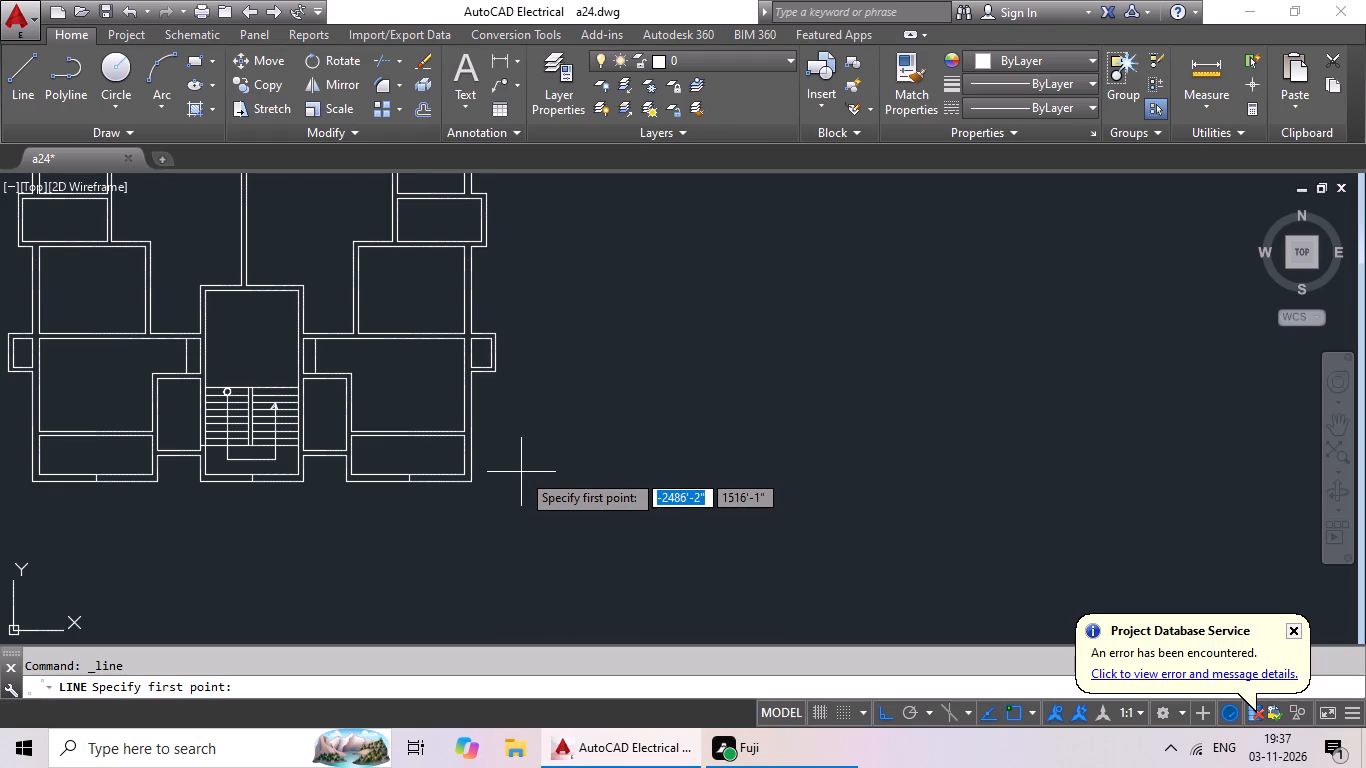
pyautogui.scroll(-1, 532, 460)
pyautogui.moveTo(580, 429); pyautogui.dragTo(702, 378, button='middle')
pyautogui.moveTo(625, 419); pyautogui.dragTo(580, 455, button='middle')
pyautogui.scroll(-1, 661, 386)
pyautogui.moveTo(661, 385); pyautogui.dragTo(577, 495, button='middle')
pyautogui.scroll(1, 567, 441)
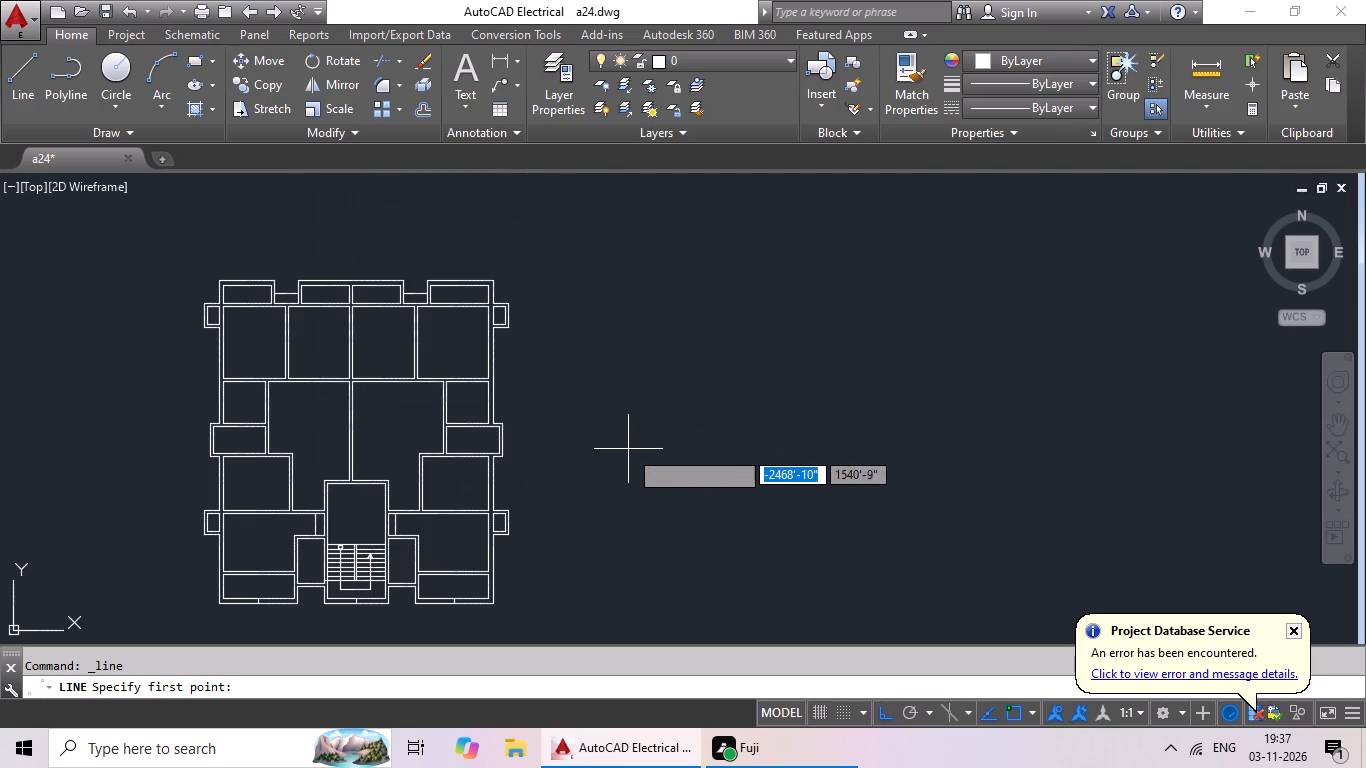
pyautogui.scroll(-2, 627, 454)
pyautogui.moveTo(636, 447); pyautogui.dragTo(561, 399, button='middle')
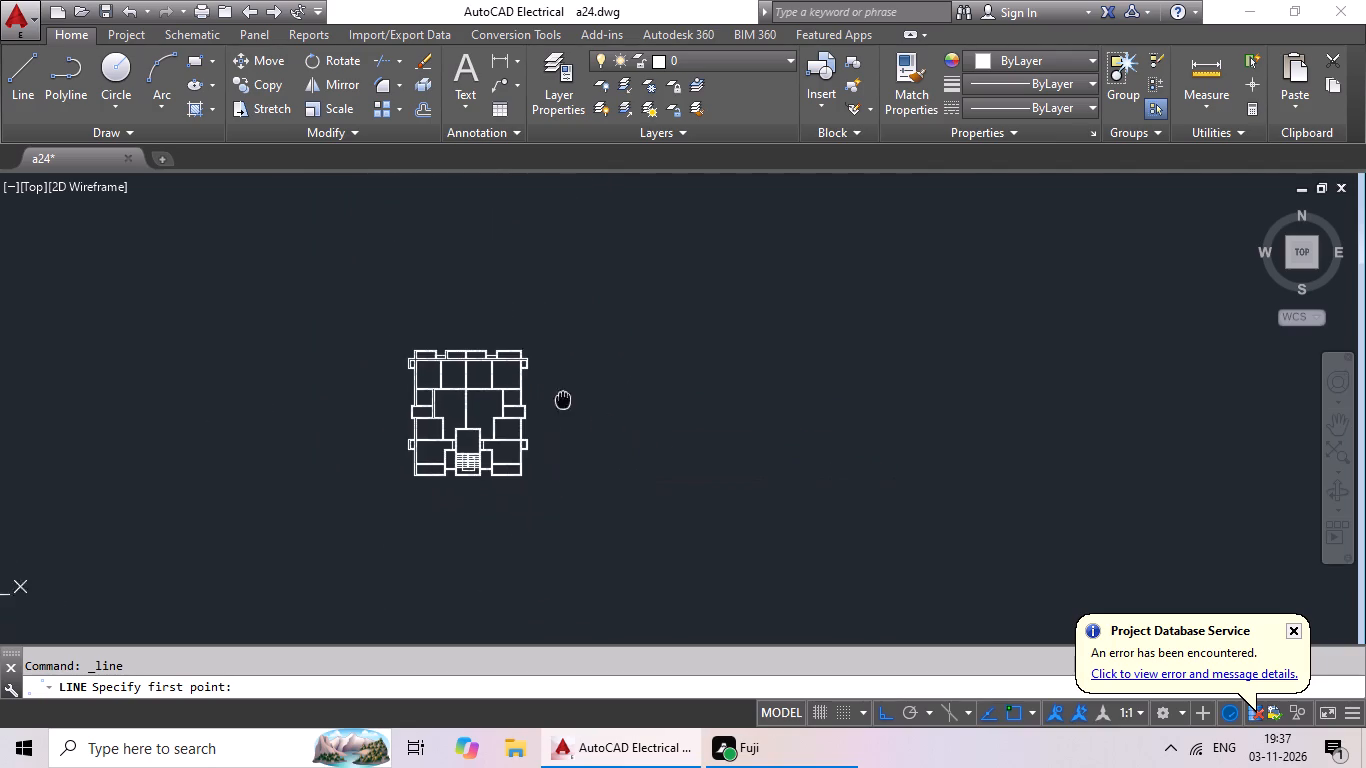
pyautogui.moveTo(561, 399); pyautogui.dragTo(560, 398, button='middle')
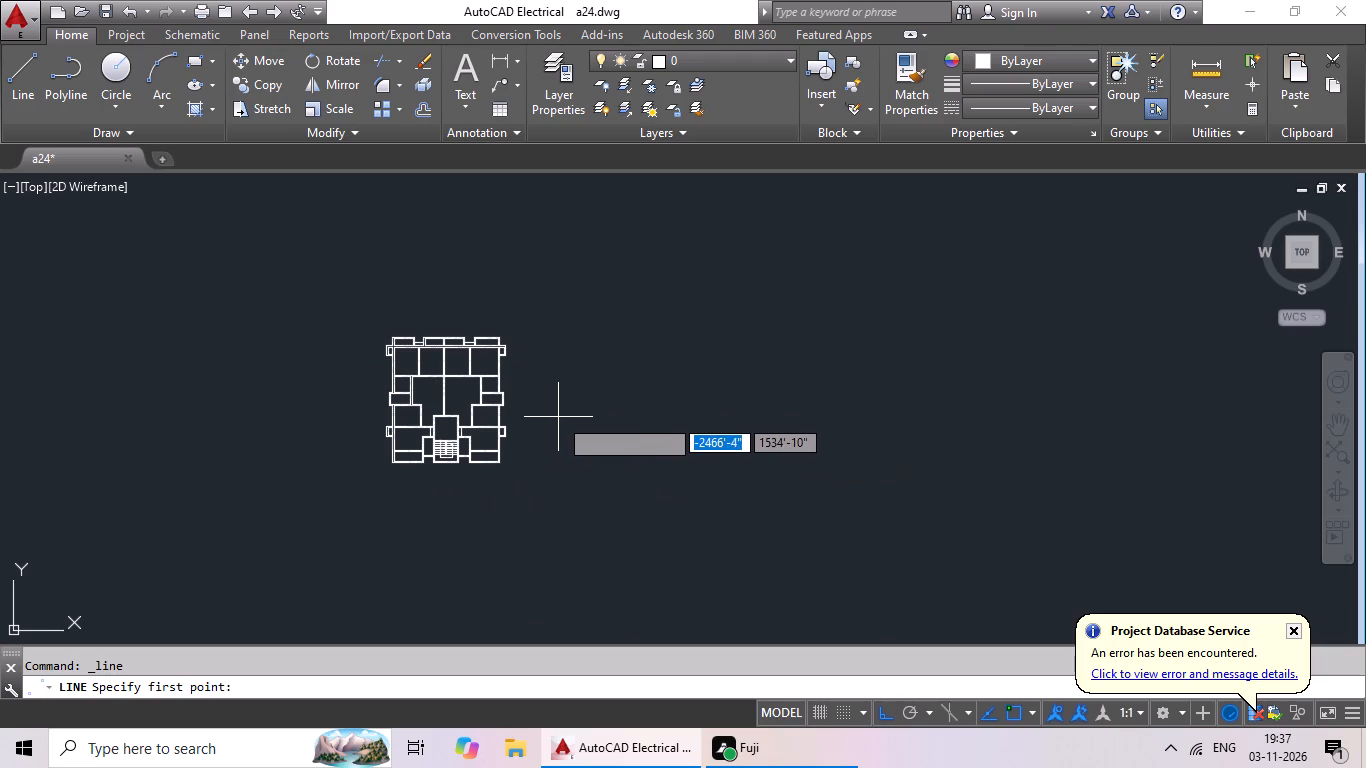
pyautogui.scroll(-2, 564, 415)
pyautogui.moveTo(551, 417); pyautogui.dragTo(530, 429, button='middle')
pyautogui.scroll(3, 496, 470)
pyautogui.moveTo(509, 457); pyautogui.dragTo(479, 550, button='middle')
pyautogui.scroll(1, 558, 481)
pyautogui.moveTo(563, 478); pyautogui.dragTo(562, 564, button='middle')
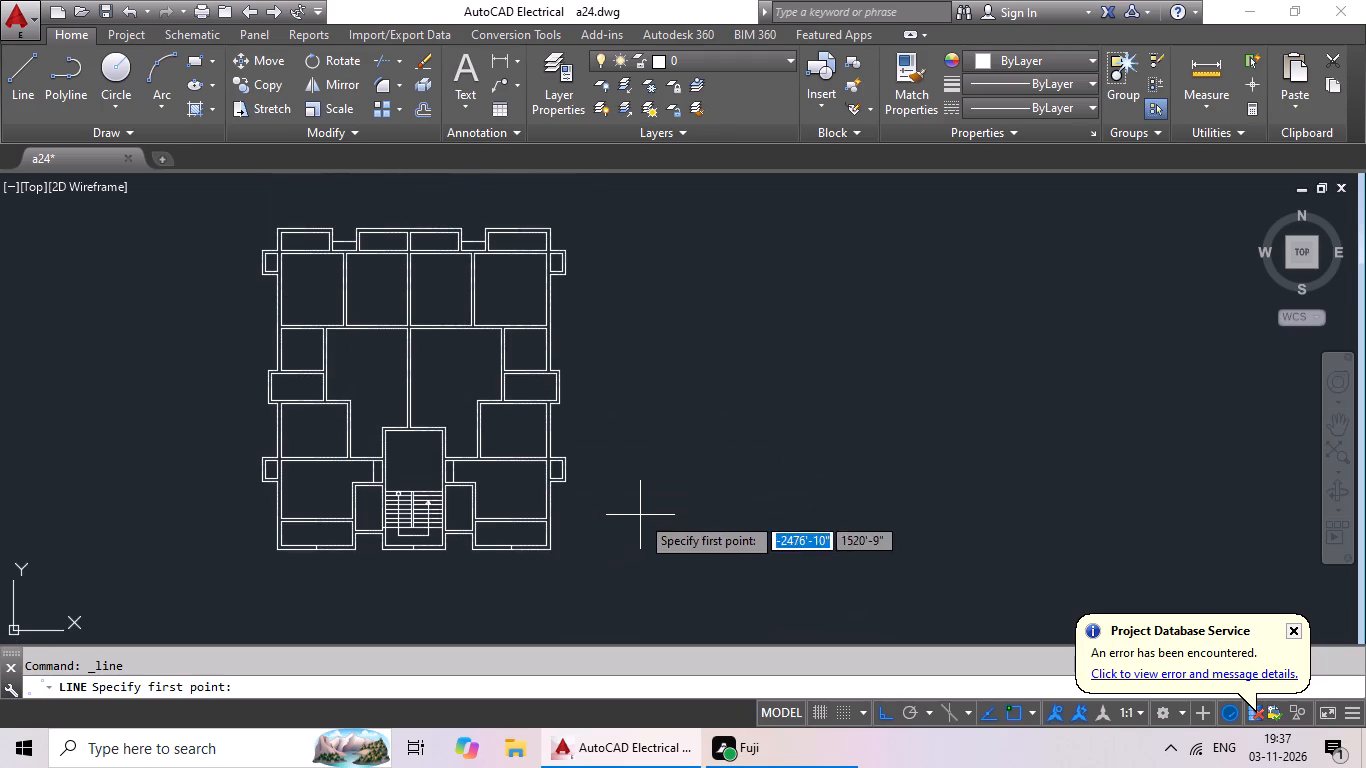
pyautogui.moveTo(660, 502); pyautogui.dragTo(659, 552, button='middle')
pyautogui.moveTo(671, 525); pyautogui.dragTo(694, 508, button='middle')
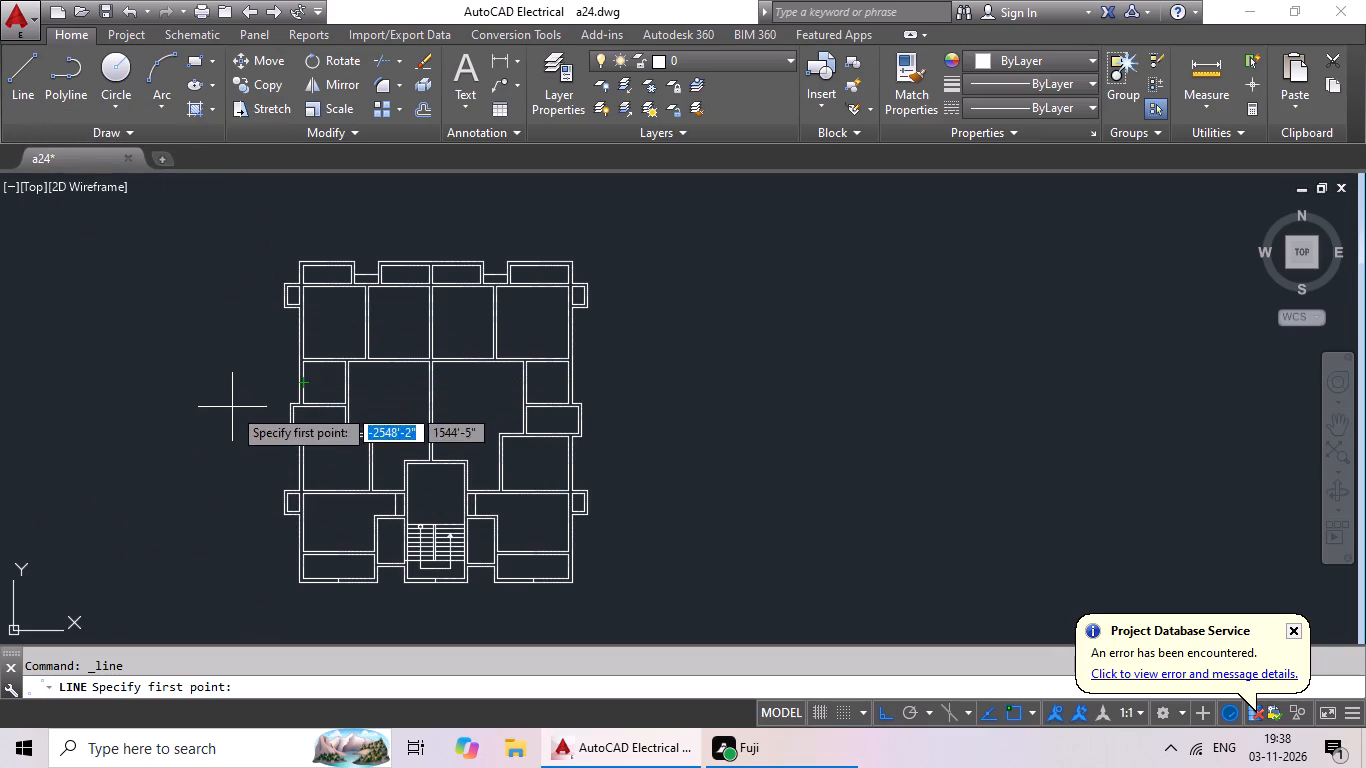
pyautogui.press('Escape')
pyautogui.scroll(2, 316, 507)
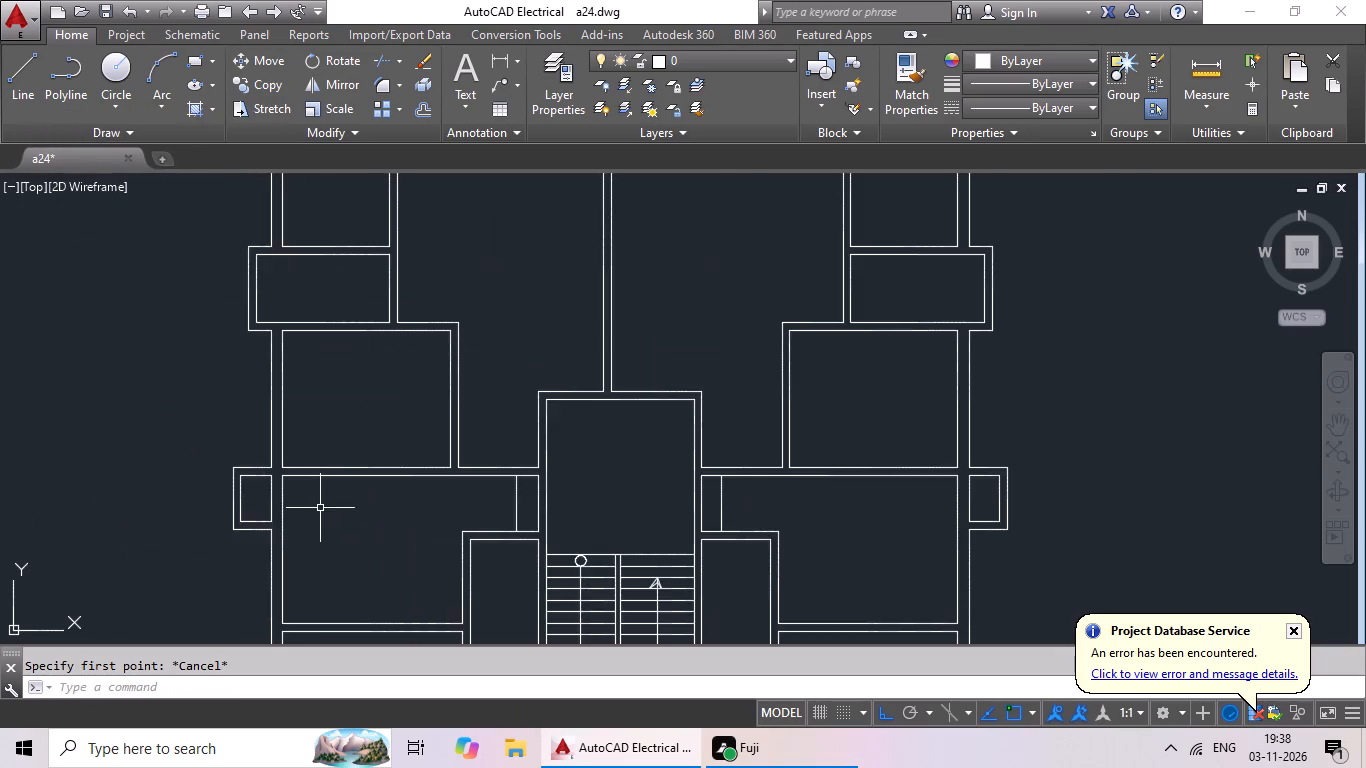
pyautogui.moveTo(322, 506); pyautogui.dragTo(469, 410, button='middle')
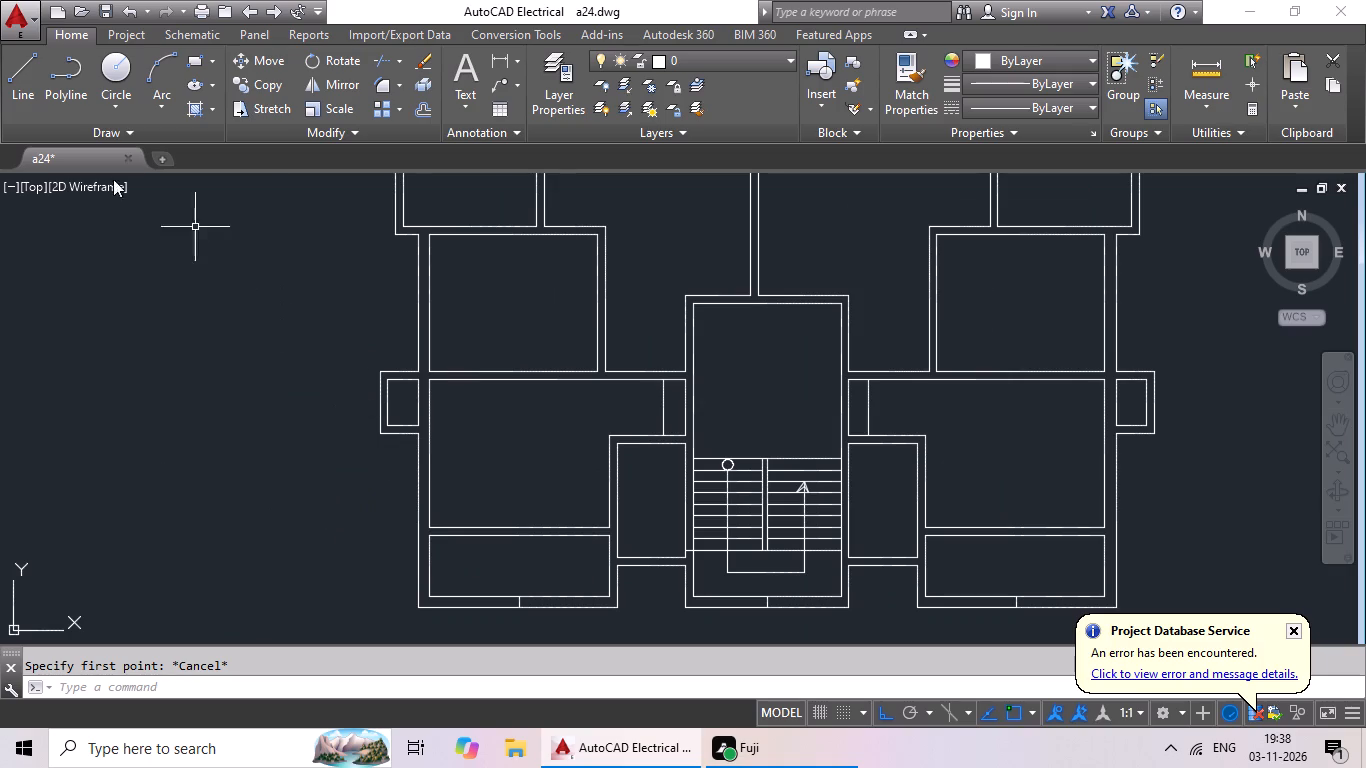
pyautogui.click(14, 92)
pyautogui.scroll(-1, 471, 359)
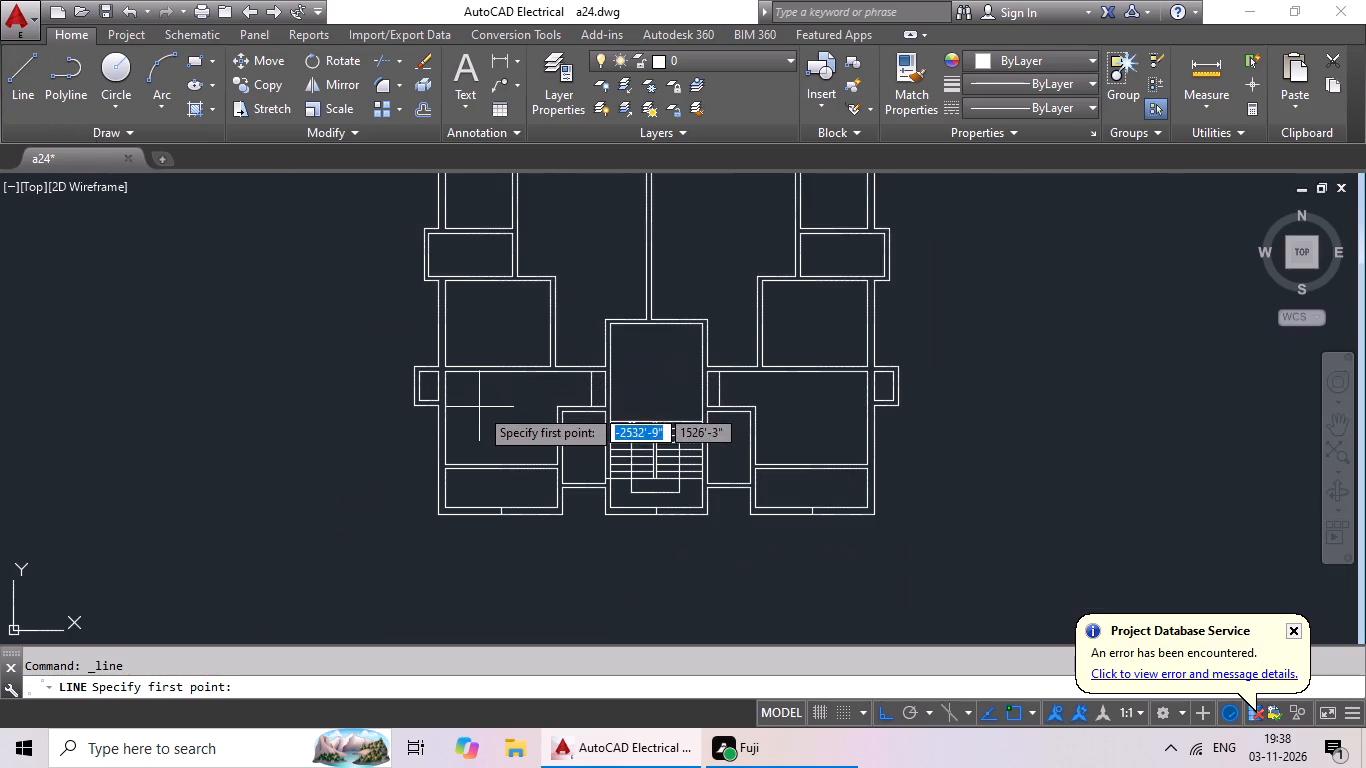
pyautogui.moveTo(479, 407); pyautogui.dragTo(497, 358, button='middle')
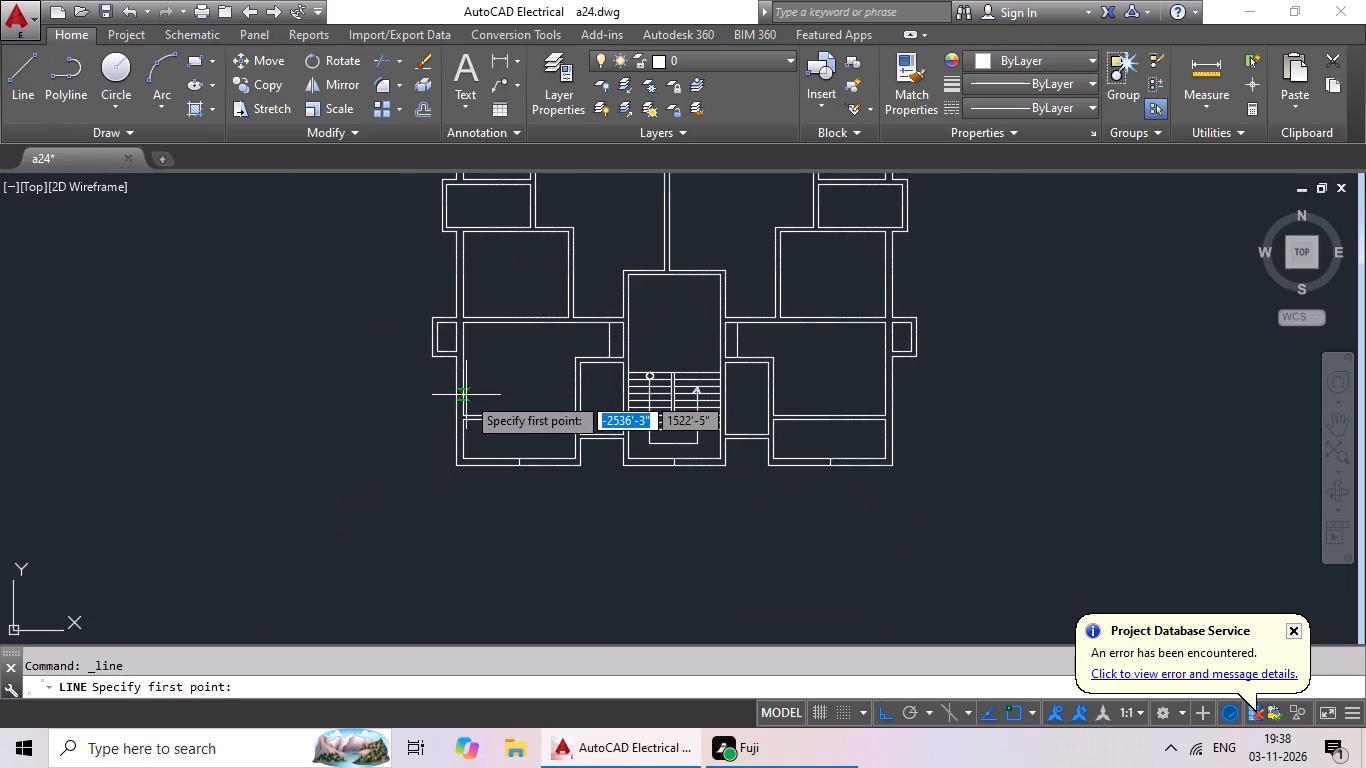
pyautogui.scroll(-2, 495, 363)
pyautogui.scroll(2, 560, 438)
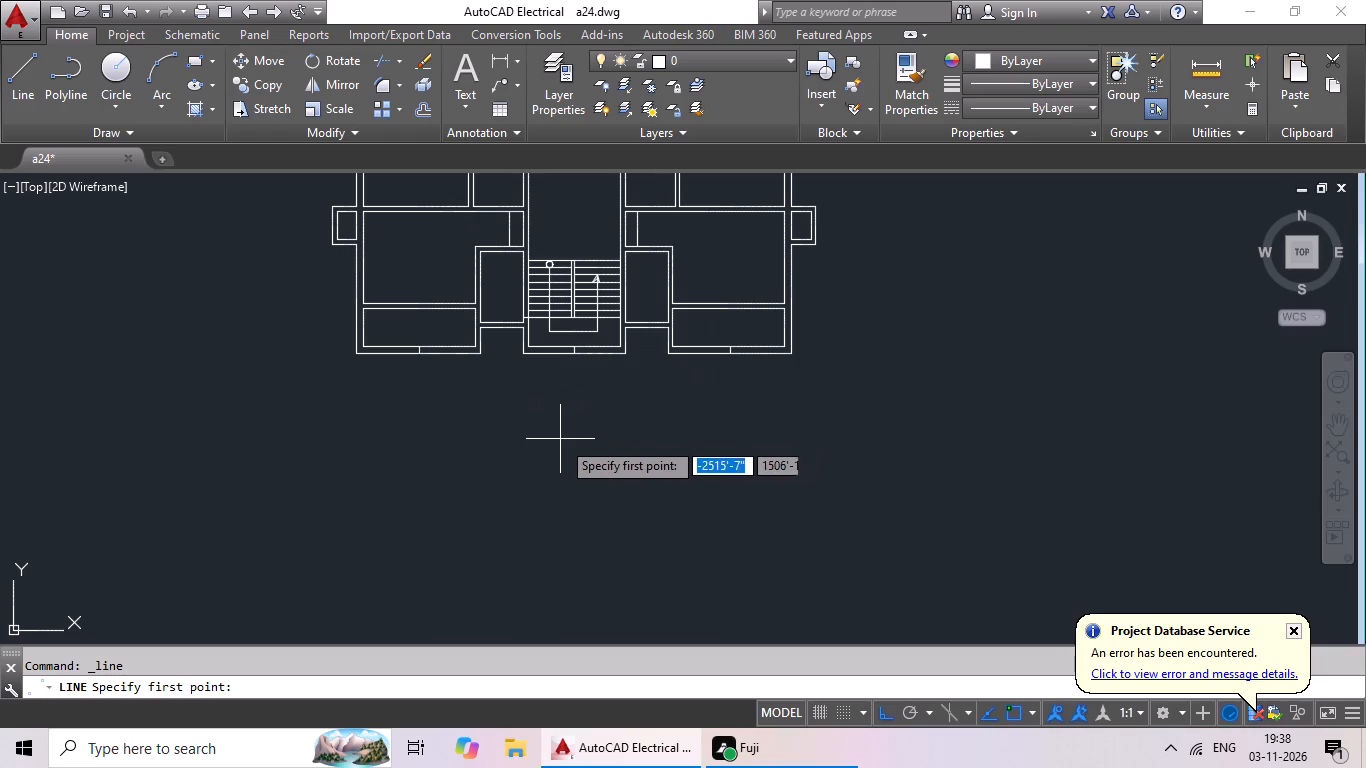
pyautogui.moveTo(589, 440); pyautogui.dragTo(505, 455, button='middle')
pyautogui.scroll(1, 500, 449)
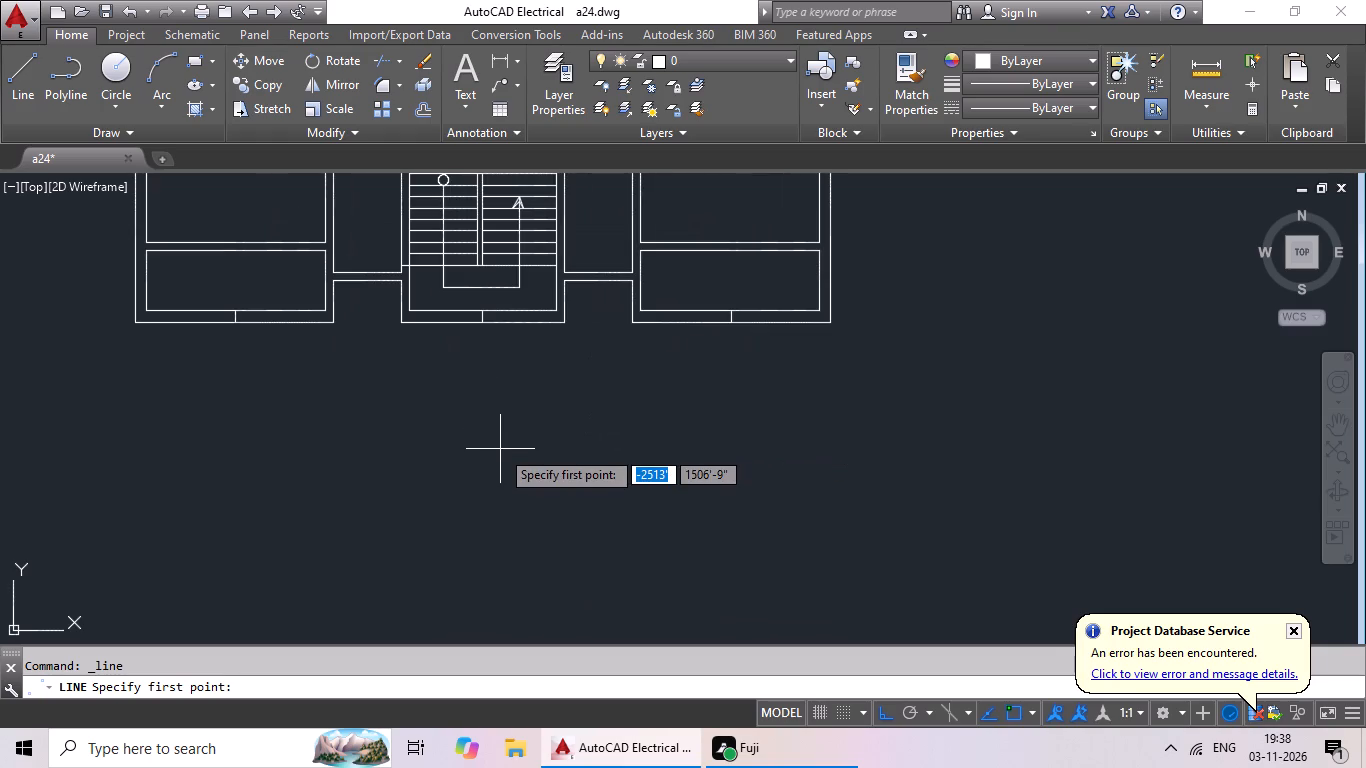
pyautogui.moveTo(495, 452); pyautogui.dragTo(449, 529, button='middle')
pyautogui.moveTo(480, 461); pyautogui.dragTo(510, 530, button='middle')
pyautogui.moveTo(516, 497); pyautogui.dragTo(868, 557, button='middle')
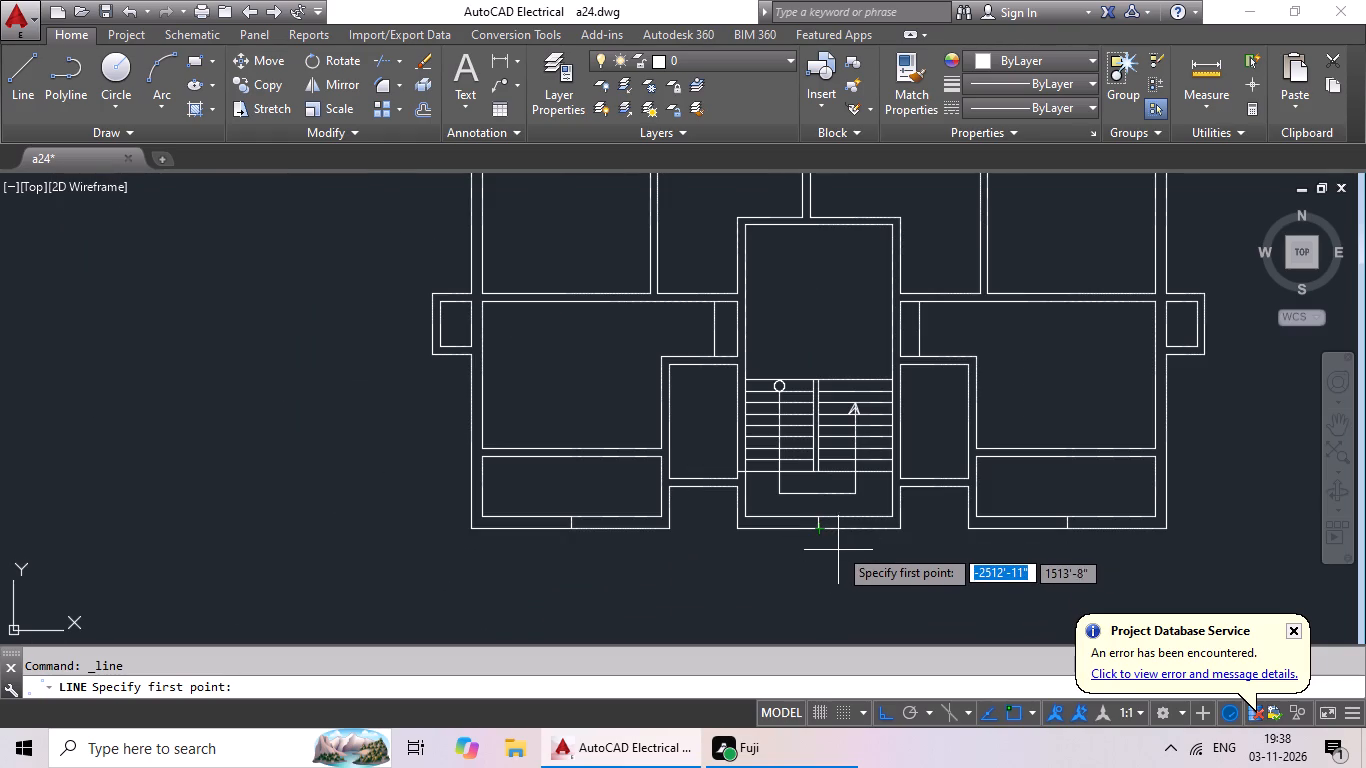
pyautogui.scroll(-1, 838, 542)
pyautogui.moveTo(838, 541); pyautogui.dragTo(837, 541, button='middle')
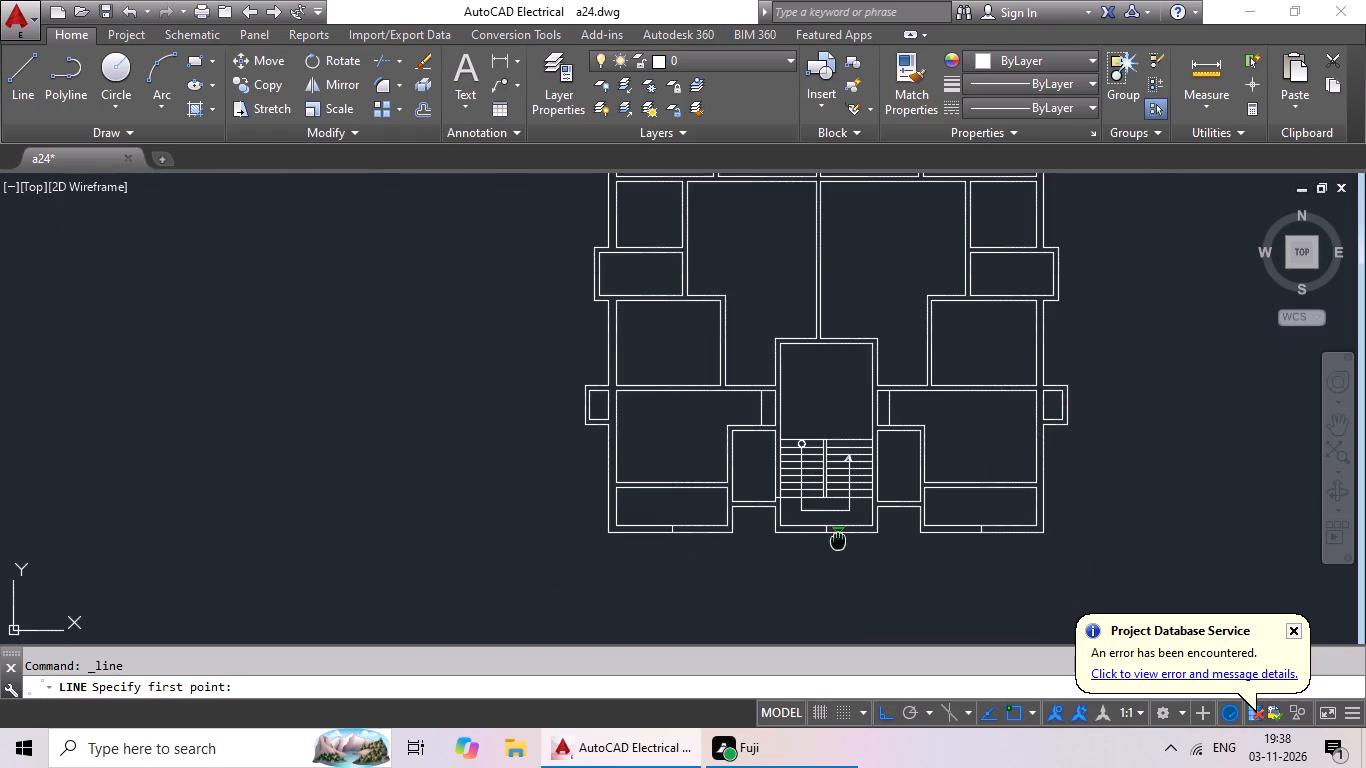
pyautogui.moveTo(837, 541); pyautogui.dragTo(626, 551, button='middle')
pyautogui.scroll(-2, 626, 542)
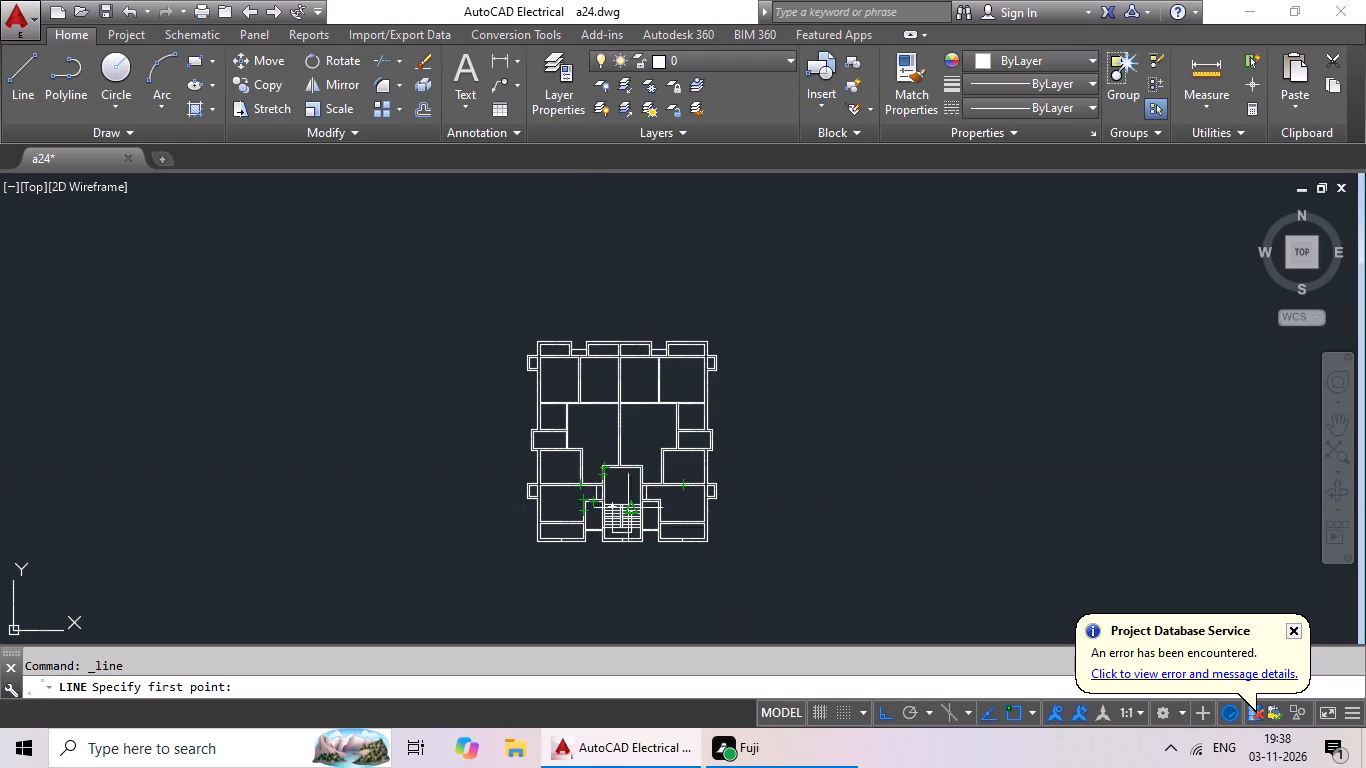
pyautogui.scroll(5, 643, 544)
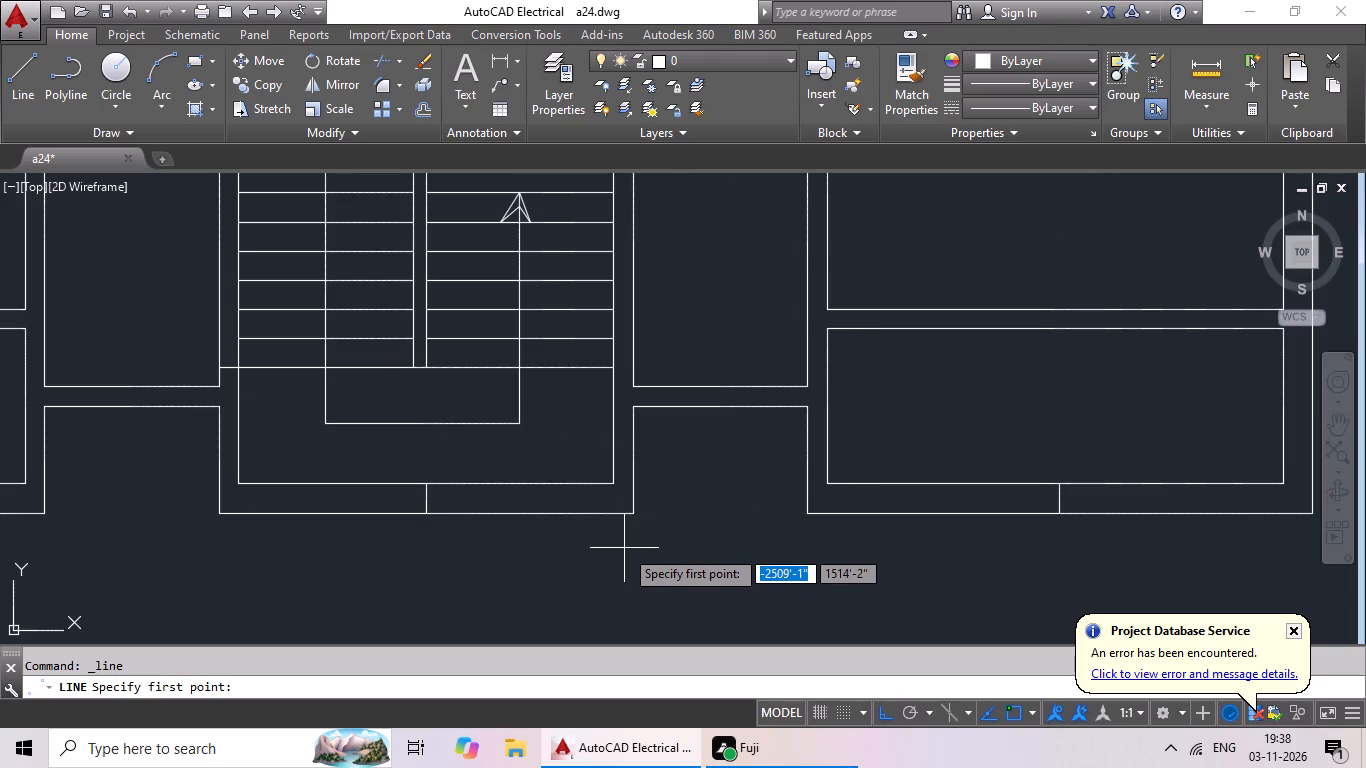
pyautogui.scroll(-2, 647, 511)
pyautogui.moveTo(661, 515); pyautogui.dragTo(567, 560, button='middle')
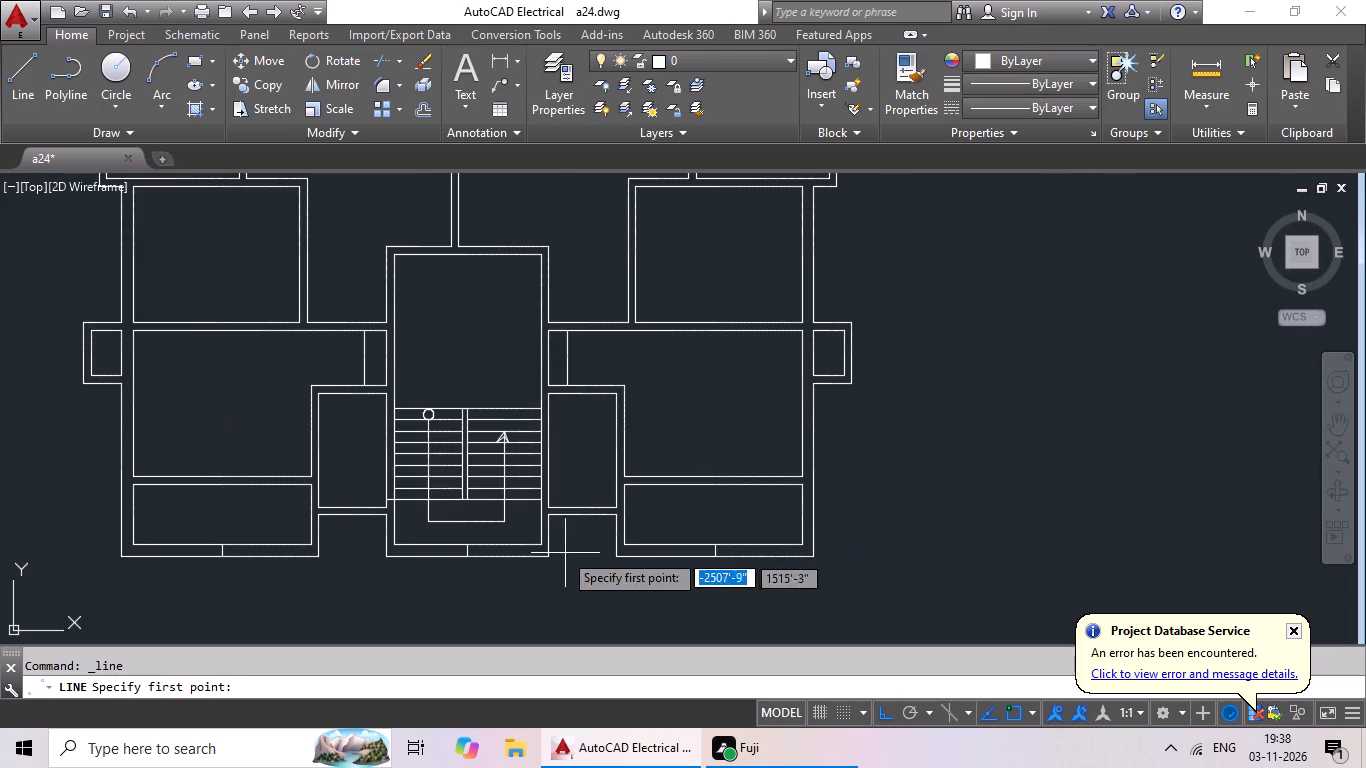
# Draw a short vertical line across the wall joining the lower-left room and staircase block, from its lower line's midpoint to the upper line.
pyautogui.click(19, 84)
pyautogui.scroll(-2, 506, 518)
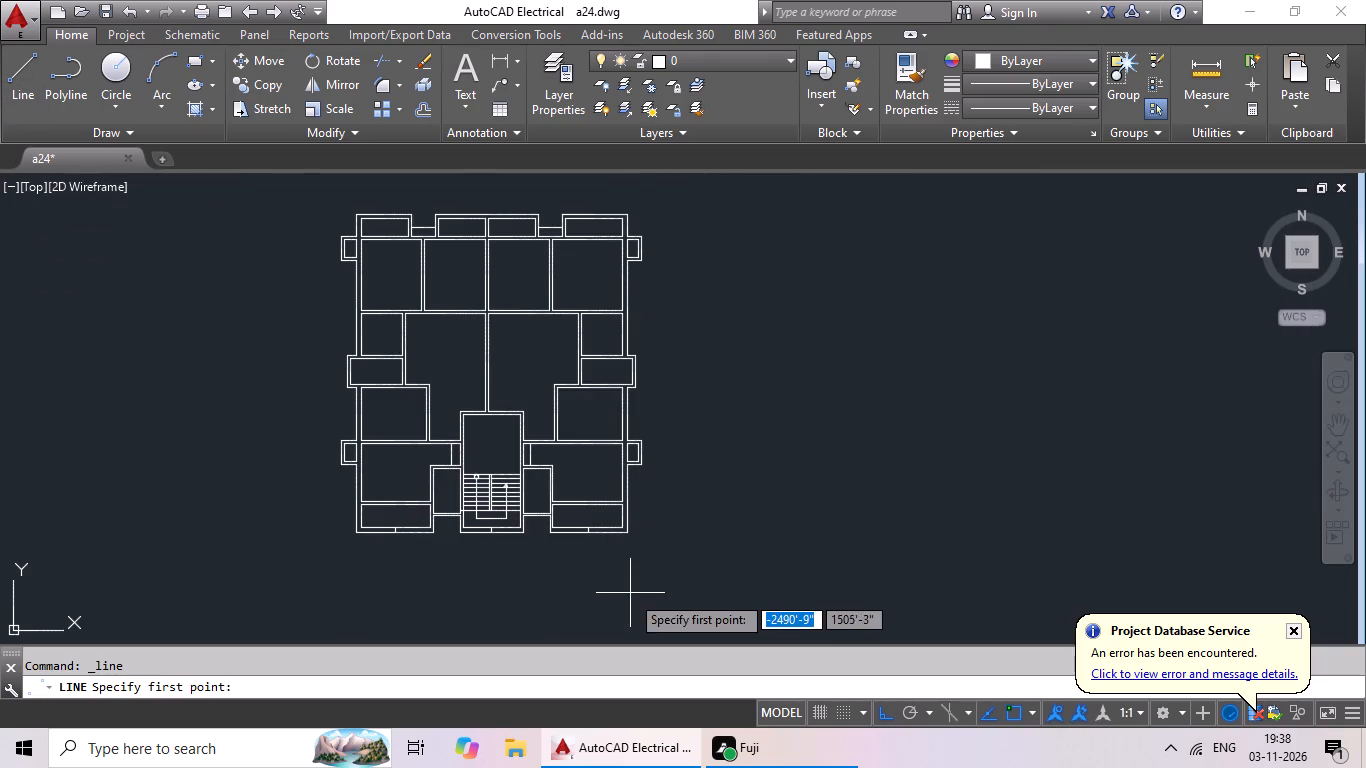
pyautogui.scroll(4, 456, 516)
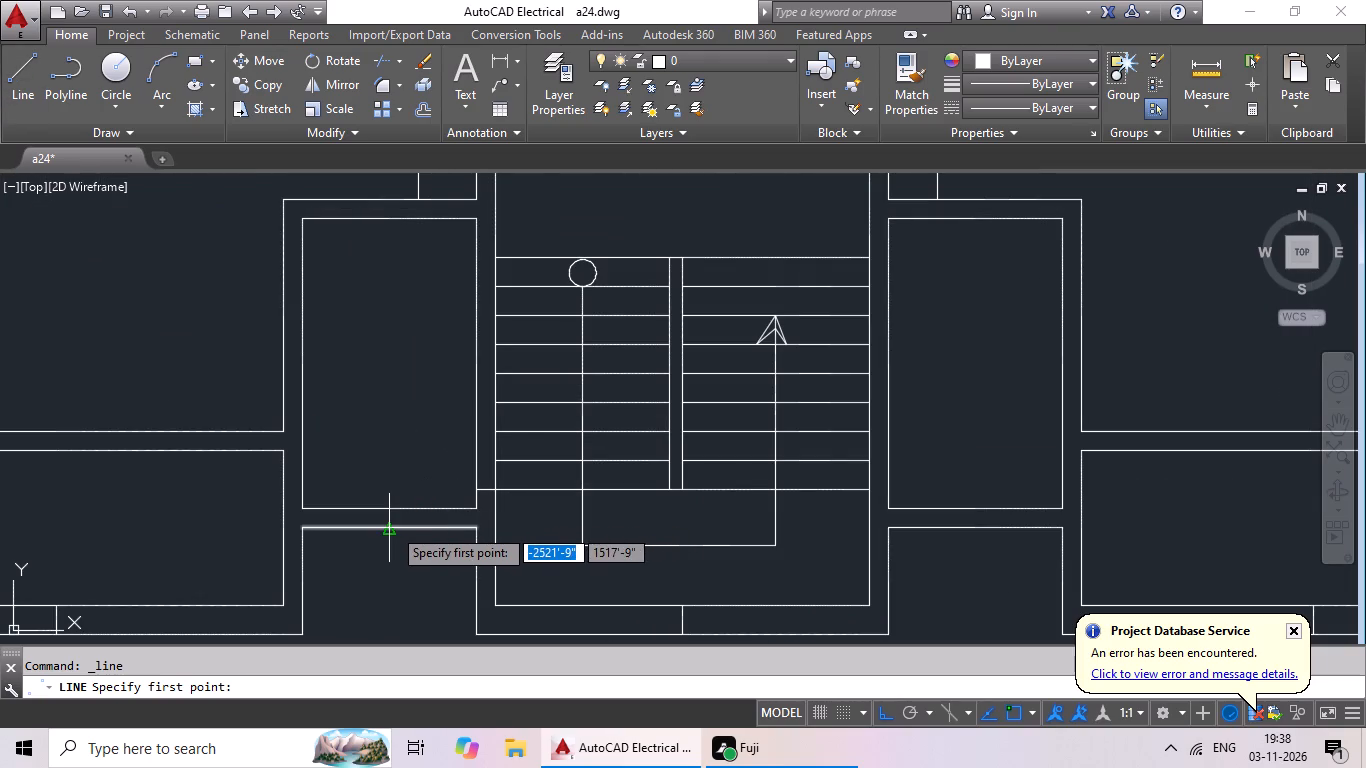
pyautogui.click(388, 530)
pyautogui.click(385, 507)
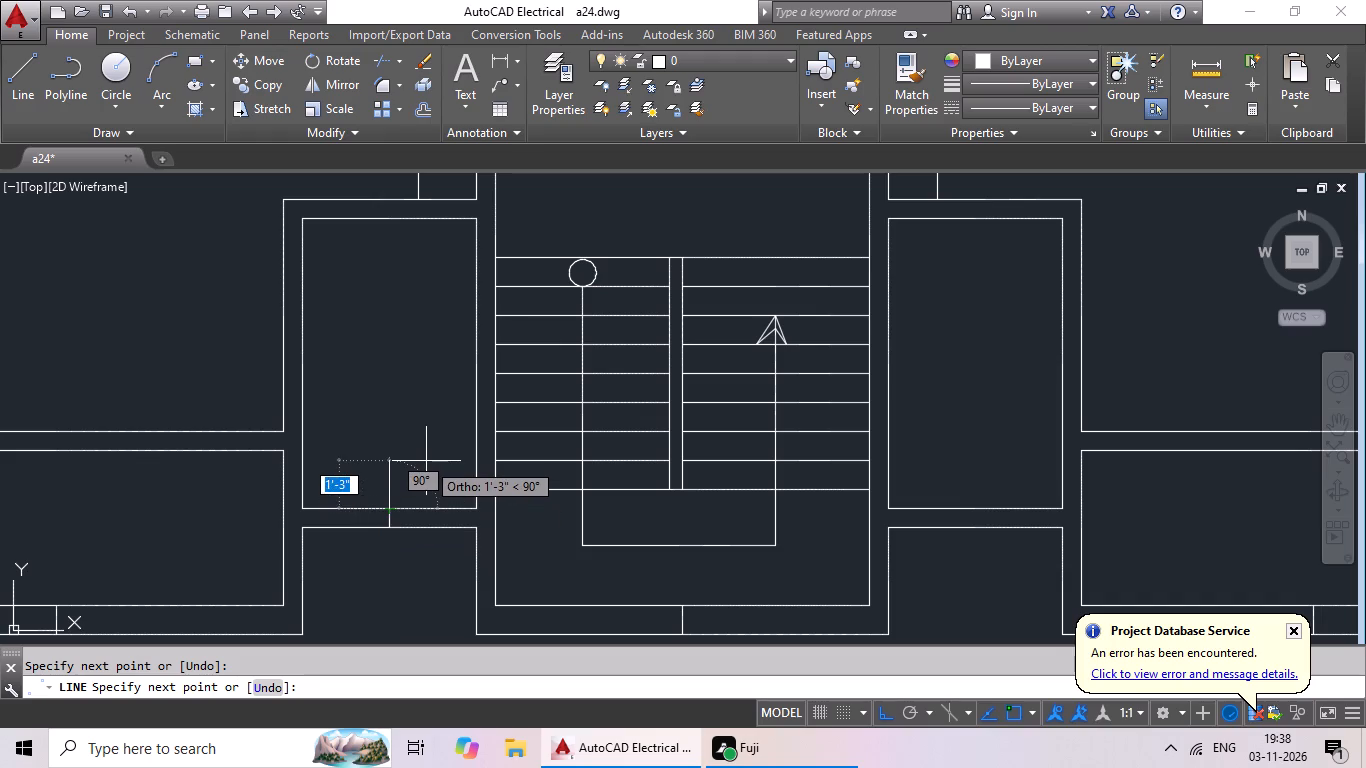
pyautogui.press('Escape')
# Draw a short vertical line across the wall joining the staircase block and lower-right room, from its lower line's midpoint to the upper line.
pyautogui.click(37, 87)
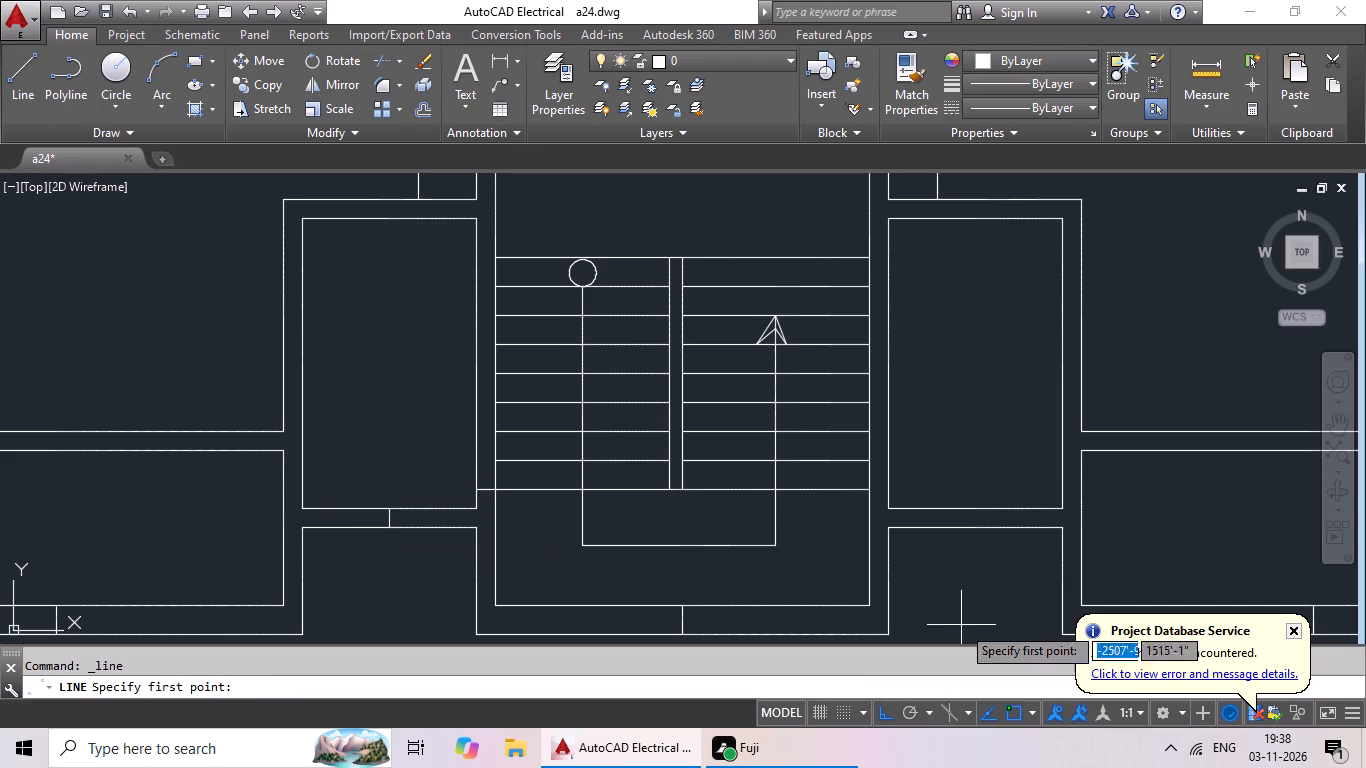
pyautogui.moveTo(852, 563); pyautogui.dragTo(713, 572, button='middle')
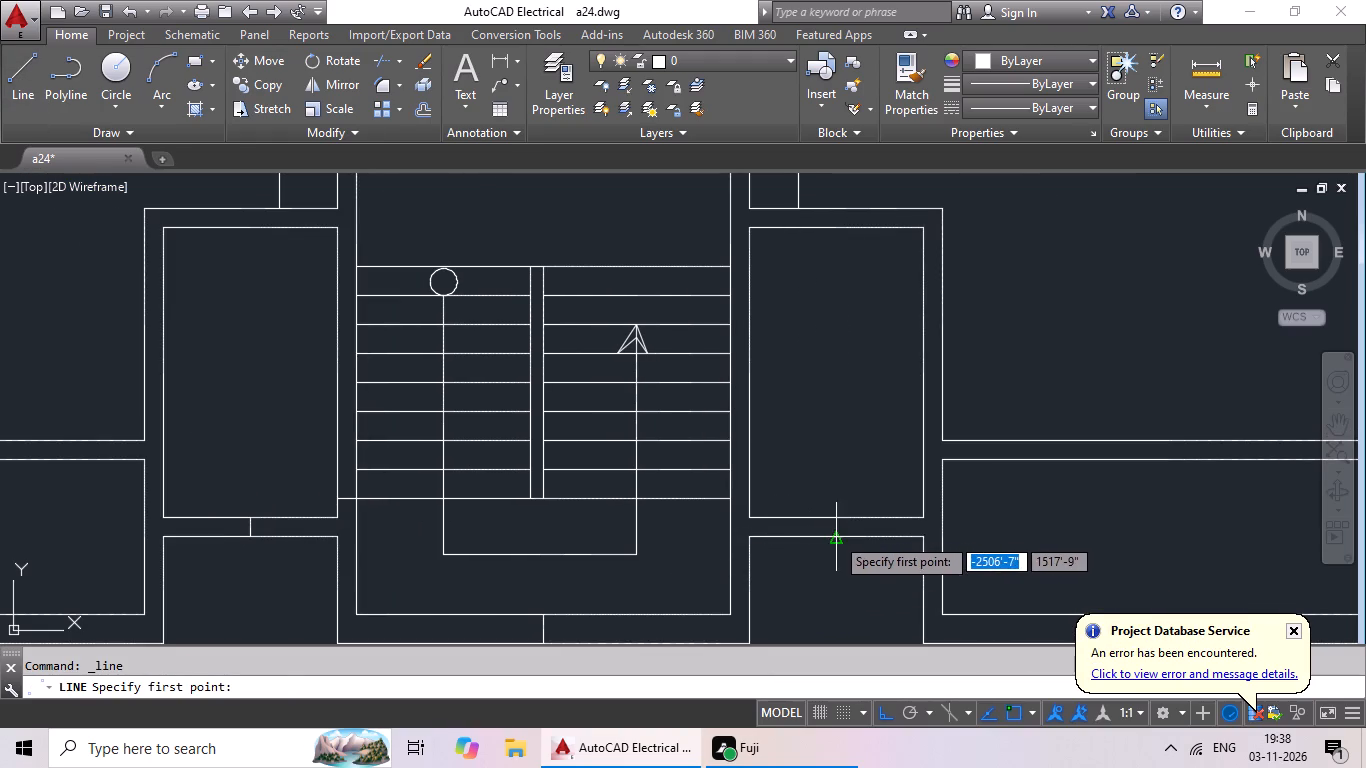
pyautogui.click(838, 536)
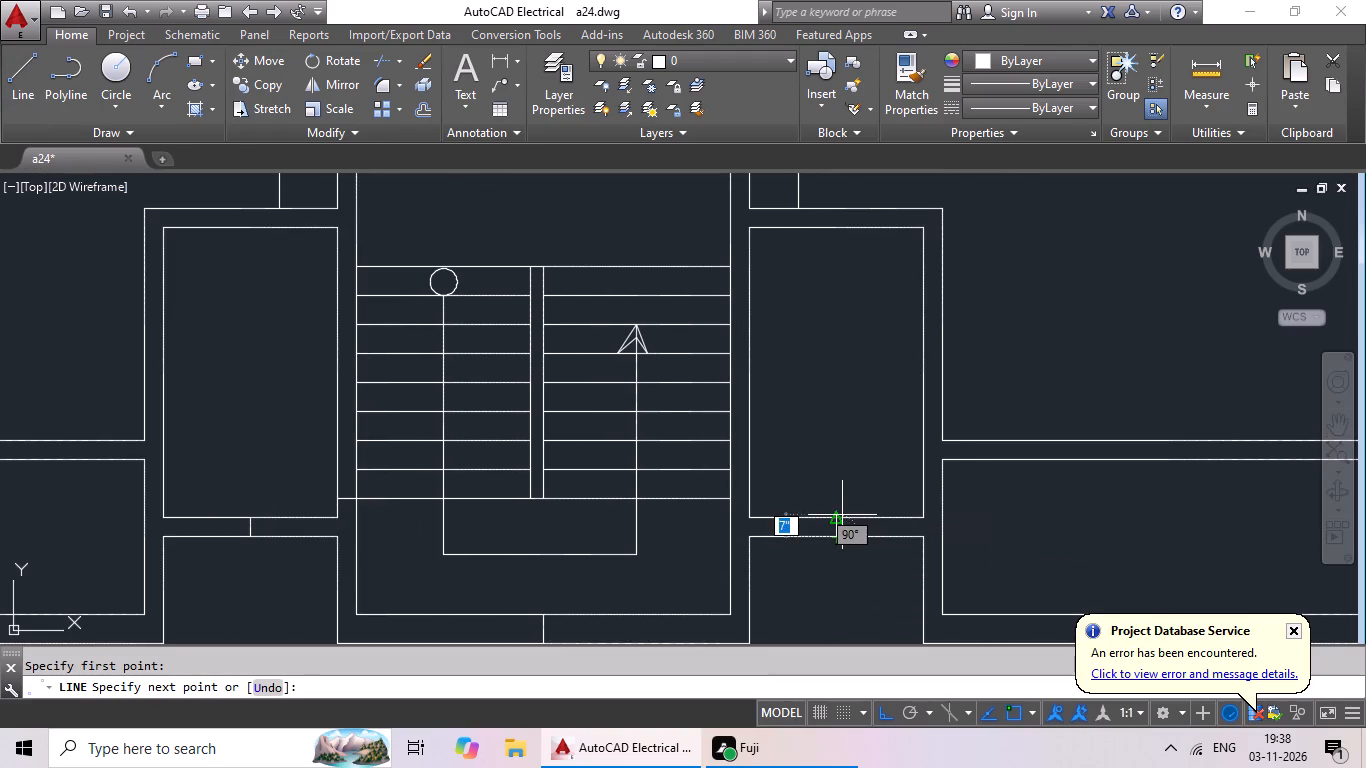
pyautogui.click(835, 518)
pyautogui.press('Escape')
# Draw a 9" horizontal line across the right outer wall of the large room above the lower-right room, below the small projecting box.
pyautogui.scroll(-2, 856, 467)
pyautogui.moveTo(856, 466); pyautogui.dragTo(524, 532, button='middle')
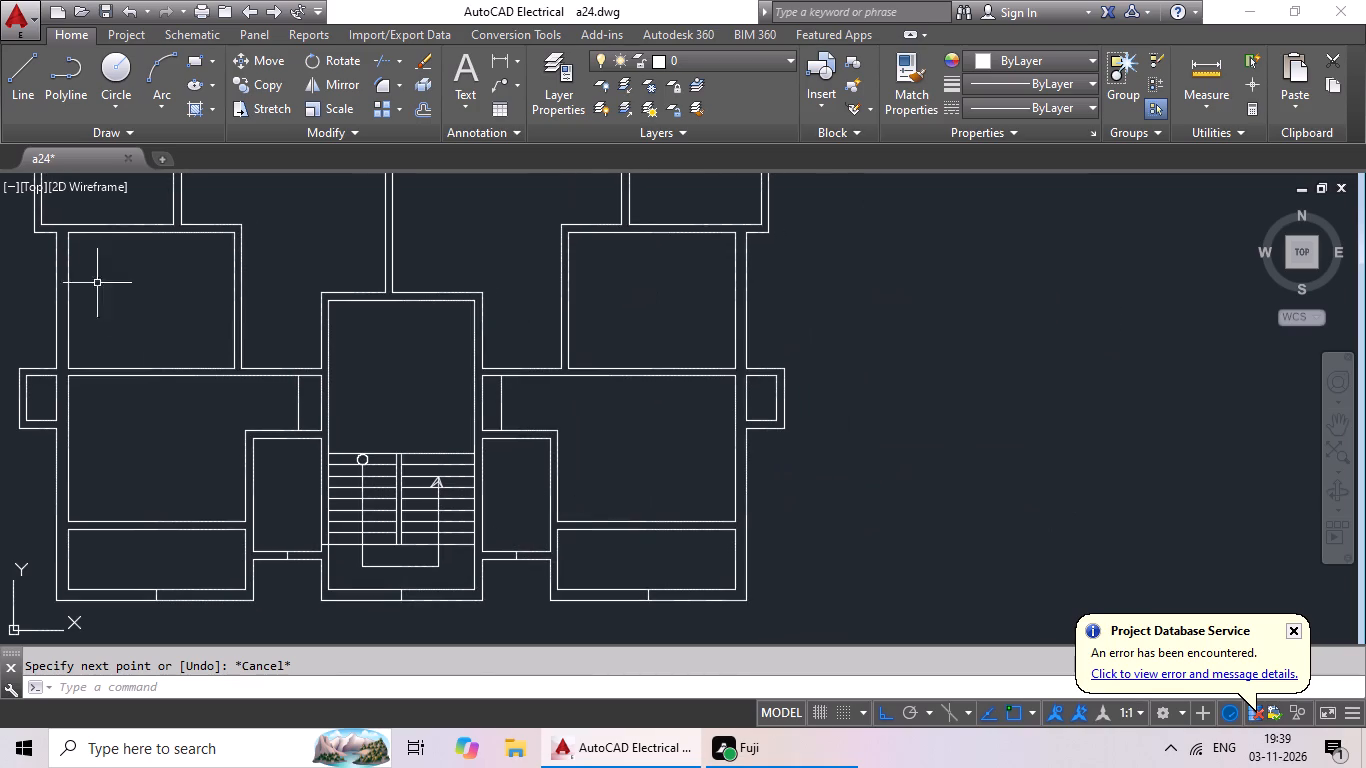
pyautogui.click(27, 84)
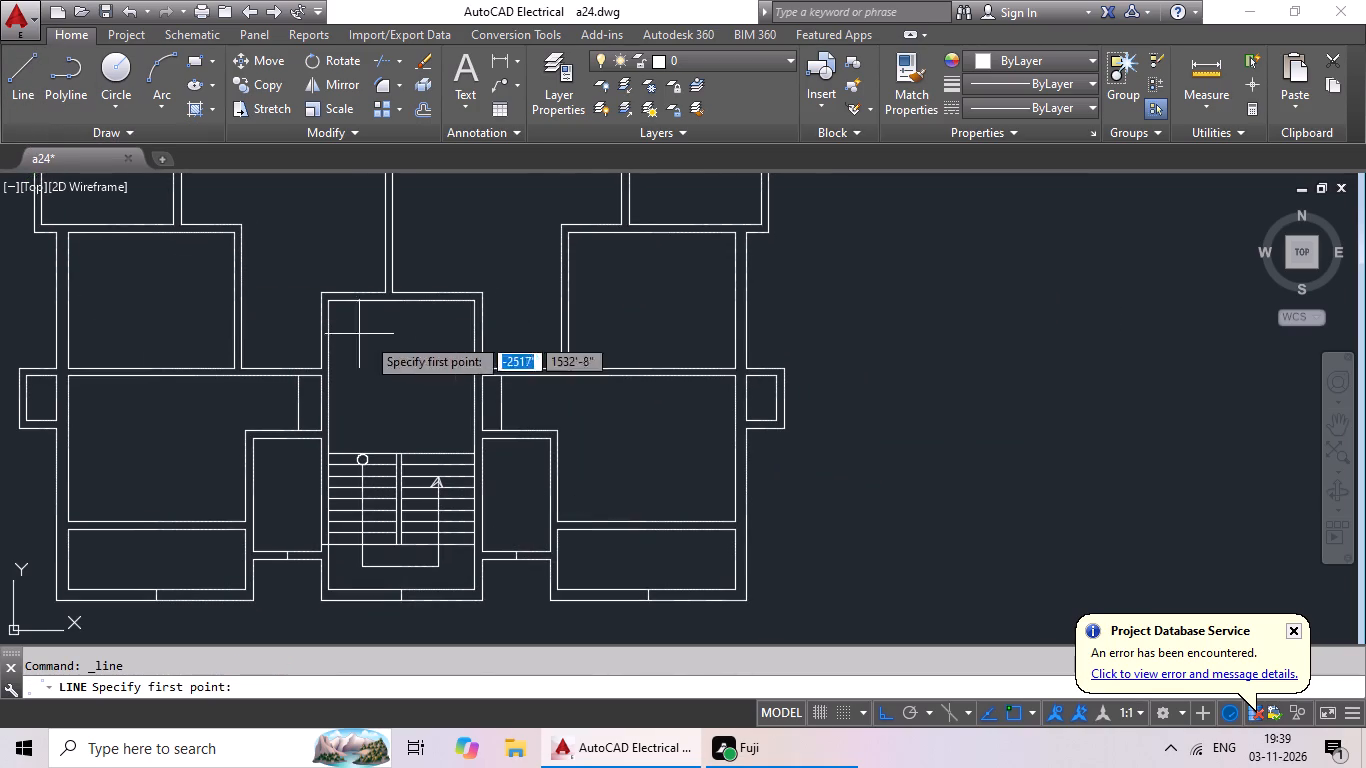
pyautogui.scroll(-3, 411, 346)
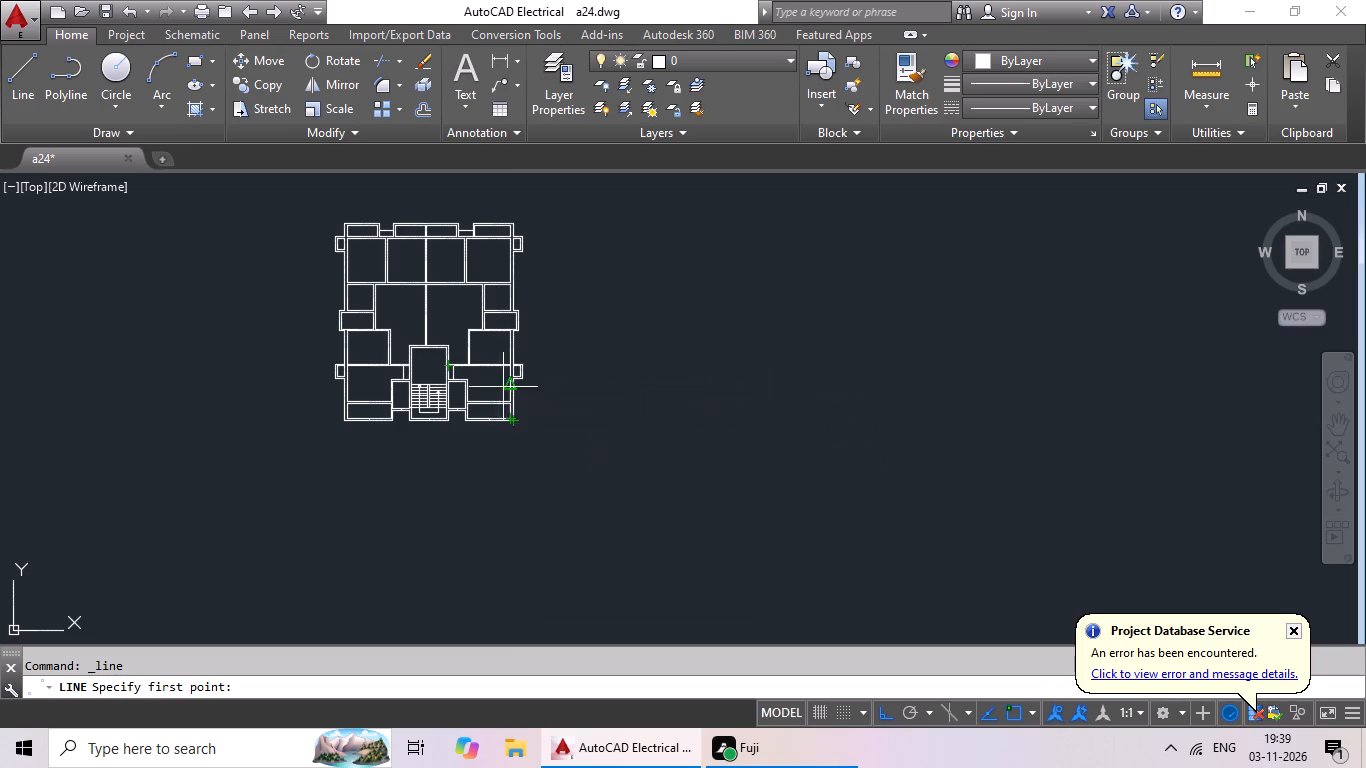
pyautogui.scroll(4, 535, 389)
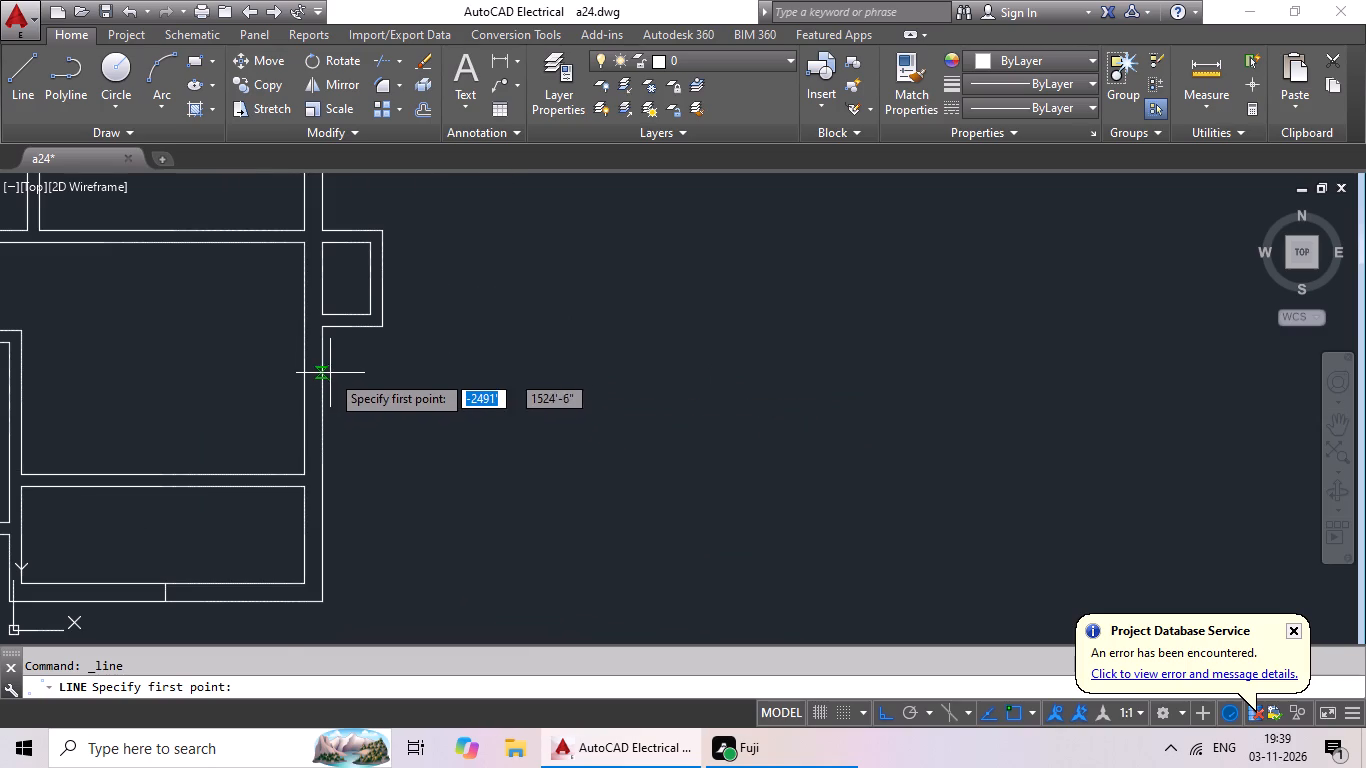
pyautogui.scroll(1, 330, 373)
pyautogui.click(287, 383)
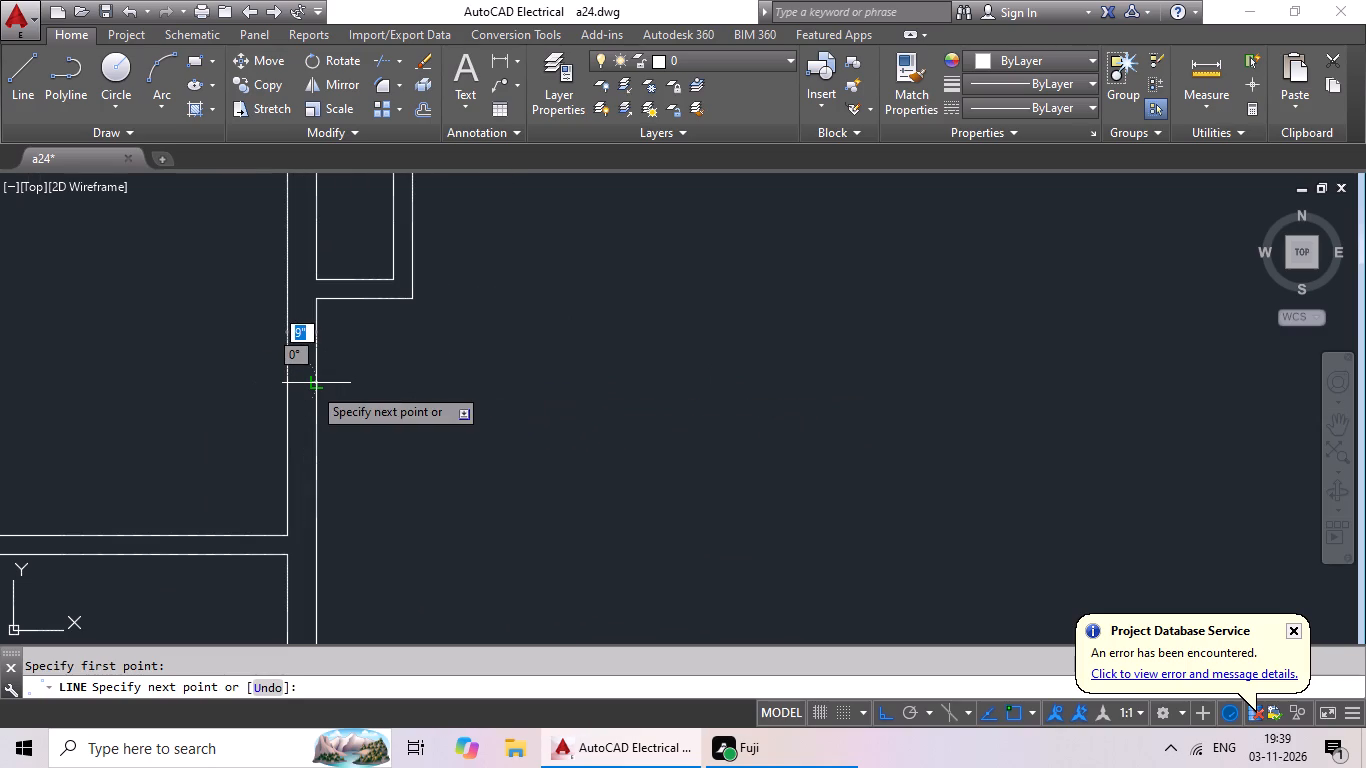
pyautogui.click(312, 386)
pyautogui.press('Escape')
# Draw a 9" horizontal line across the left outer wall of the large room above the lower-left room, below the small projecting box.
pyautogui.scroll(-2, 446, 386)
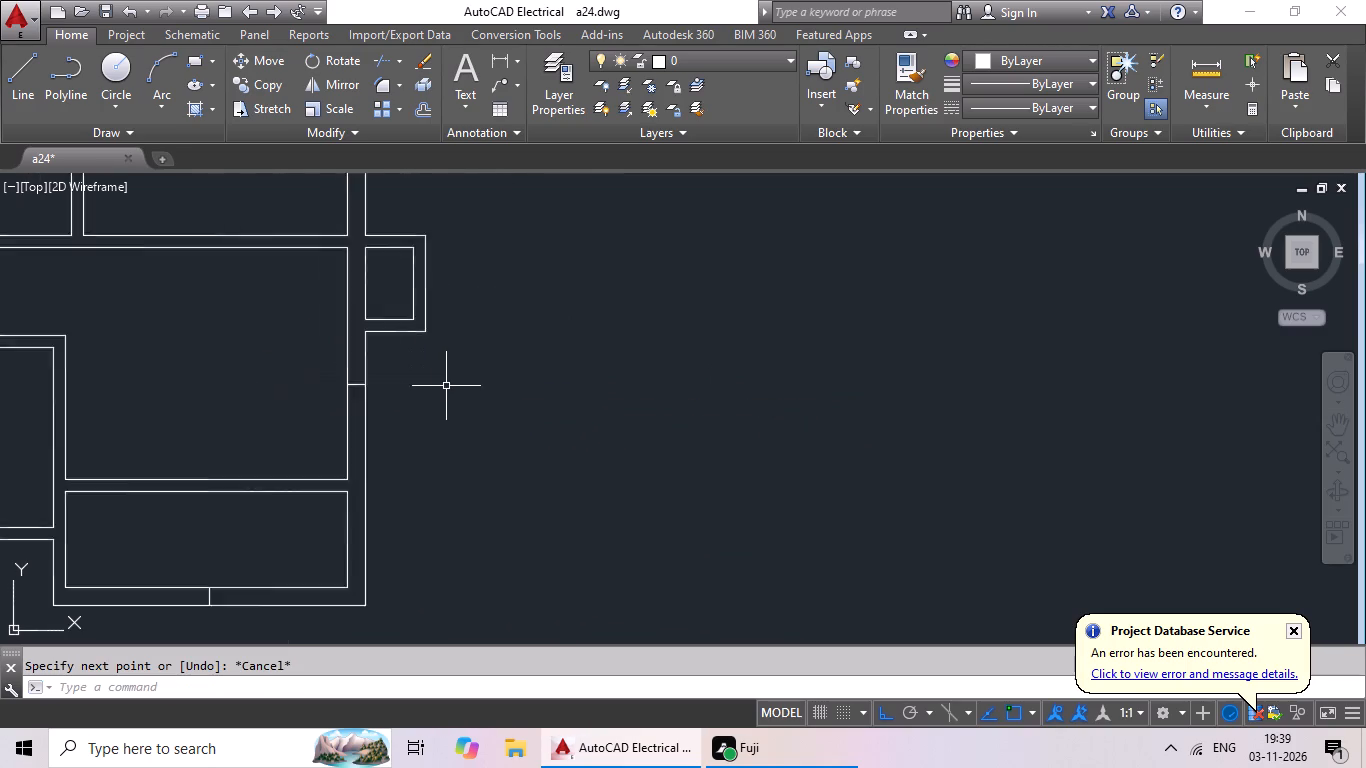
pyautogui.scroll(-1, 446, 386)
pyautogui.moveTo(446, 390); pyautogui.dragTo(687, 390, button='middle')
pyautogui.click(28, 80)
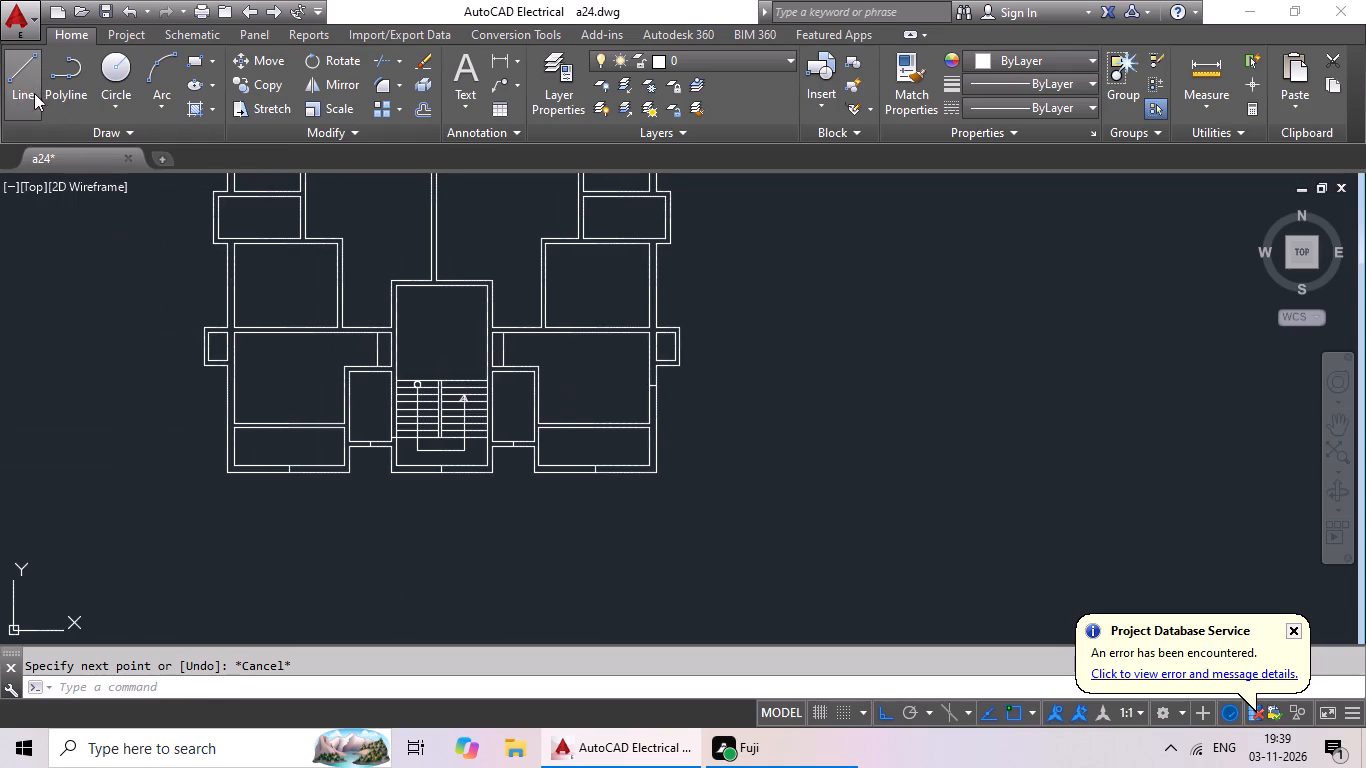
pyautogui.scroll(-1, 287, 309)
pyautogui.moveTo(288, 330); pyautogui.dragTo(546, 348, button='middle')
pyautogui.scroll(3, 506, 380)
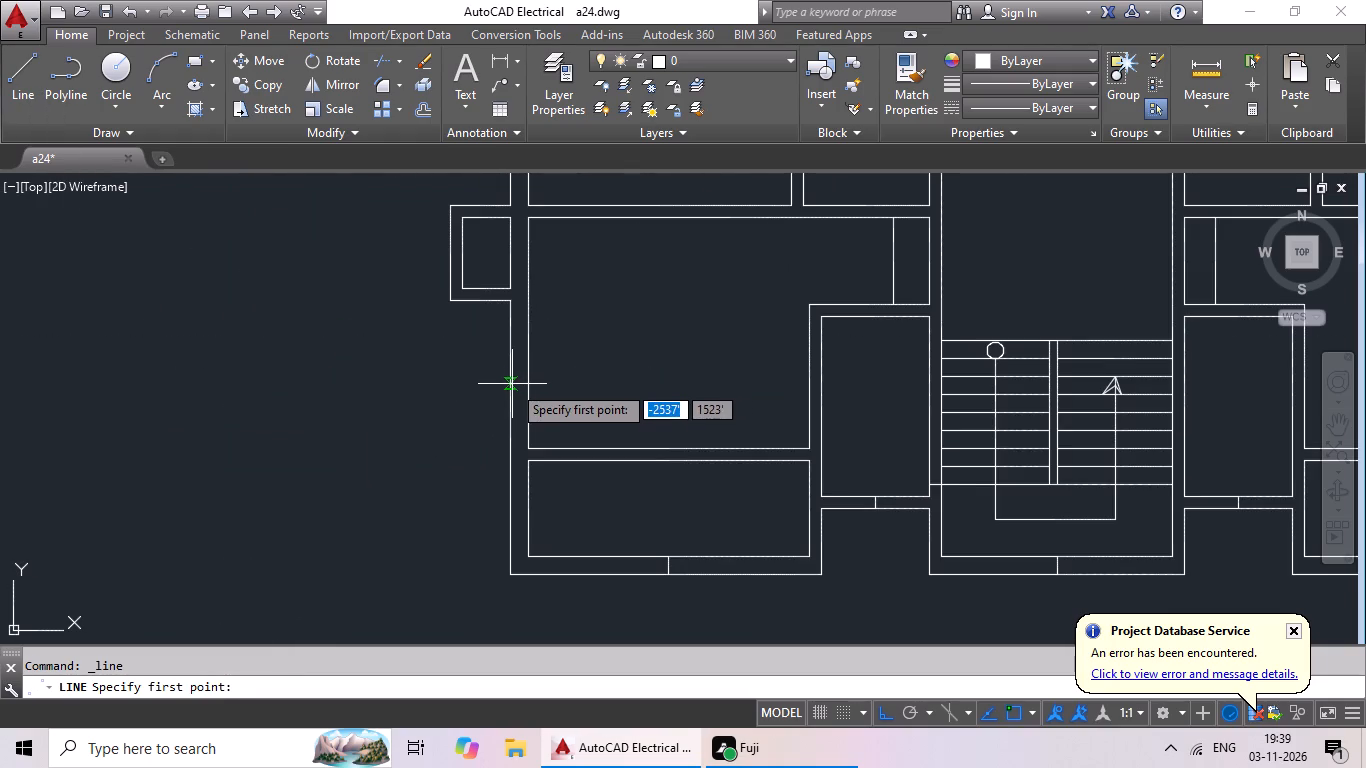
pyautogui.scroll(1, 527, 371)
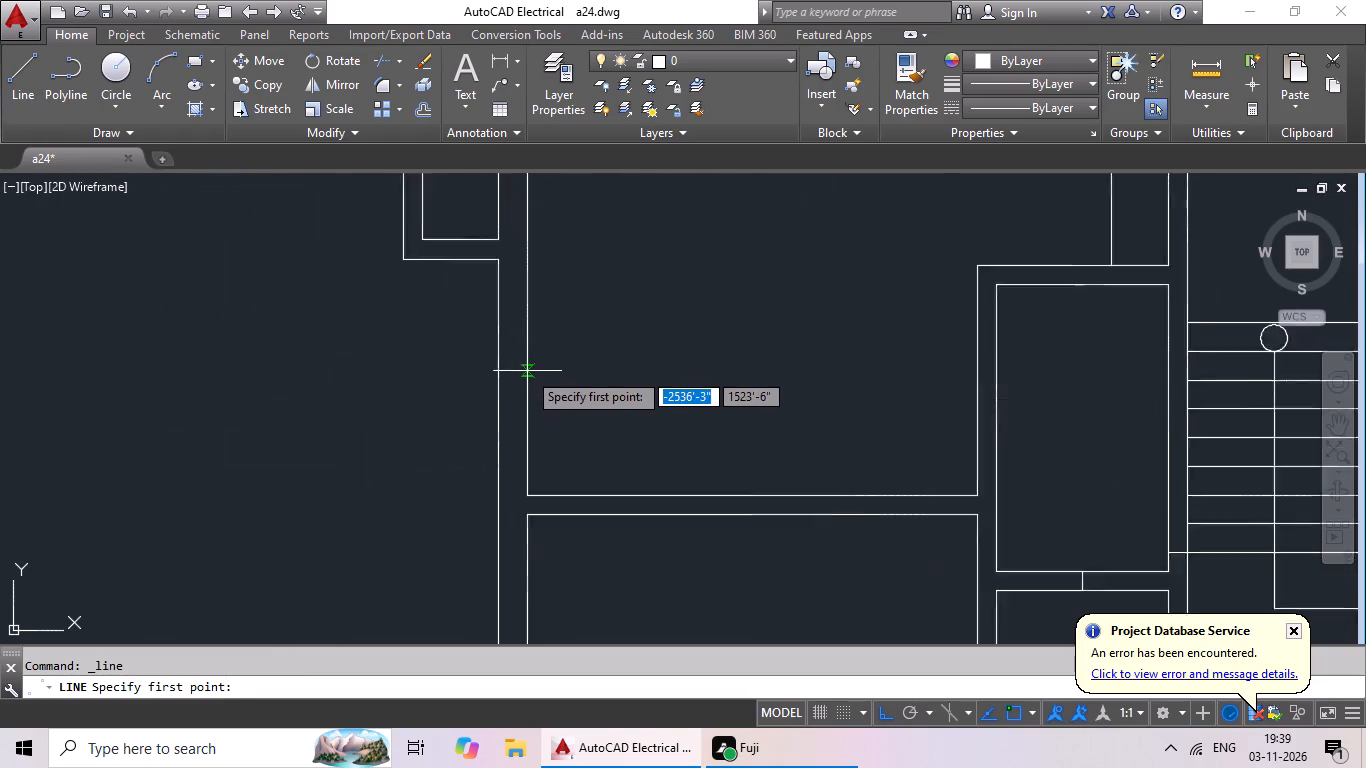
pyautogui.scroll(2, 527, 371)
pyautogui.scroll(-2, 523, 364)
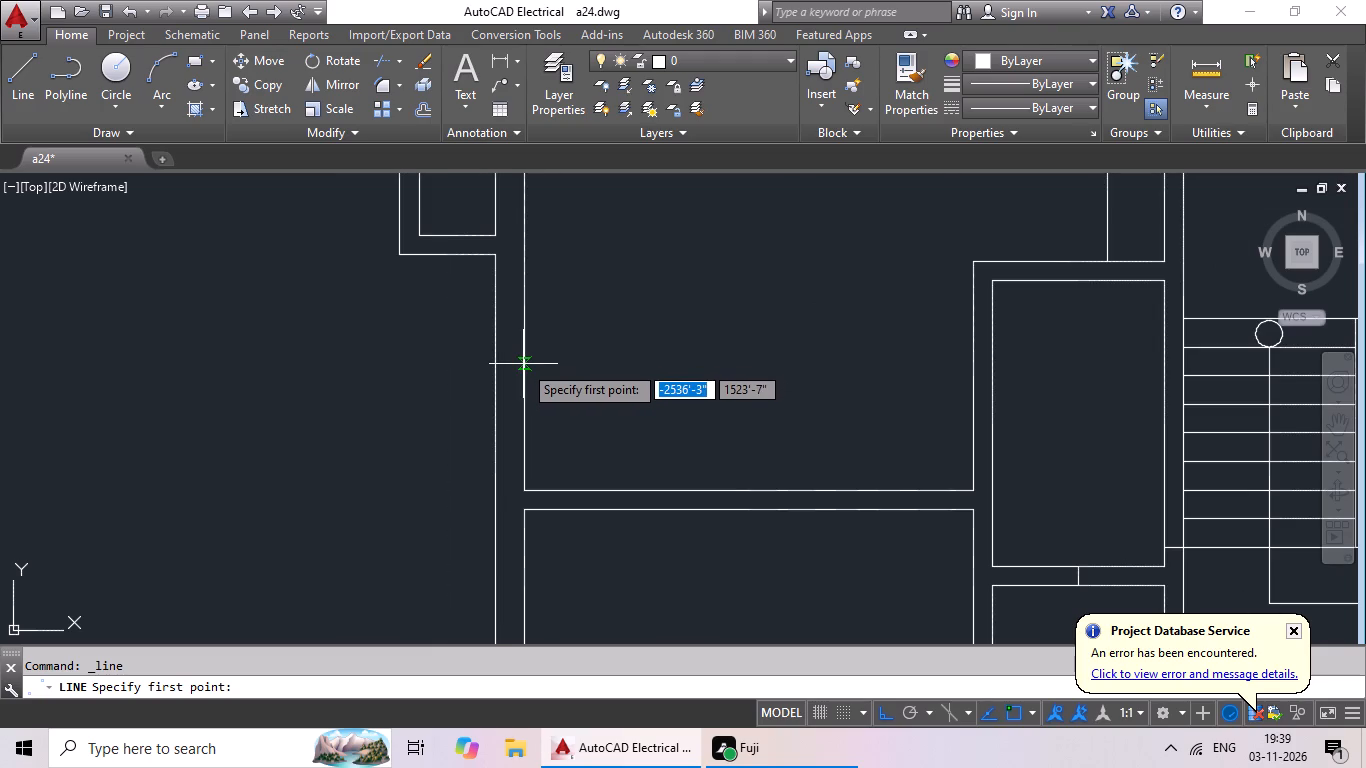
pyautogui.click(523, 364)
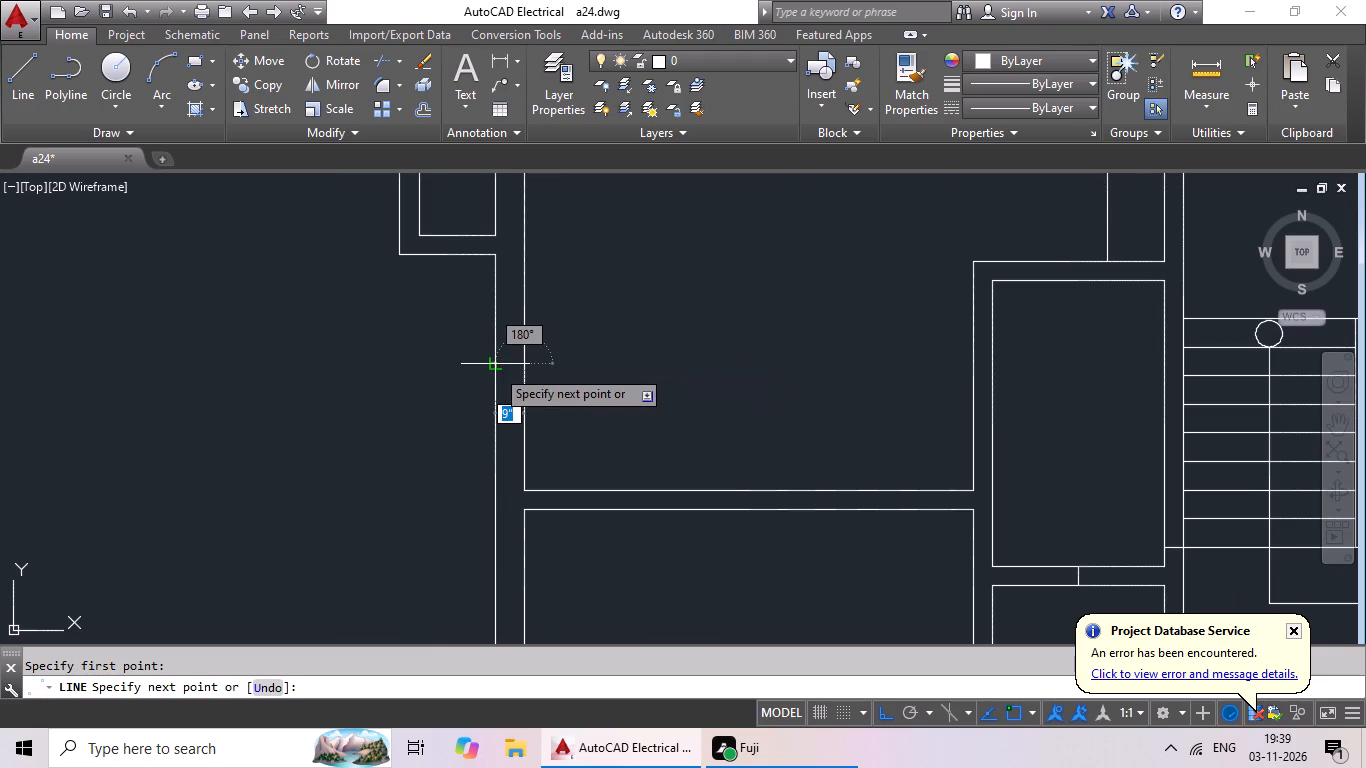
pyautogui.click(495, 368)
pyautogui.press('Escape')
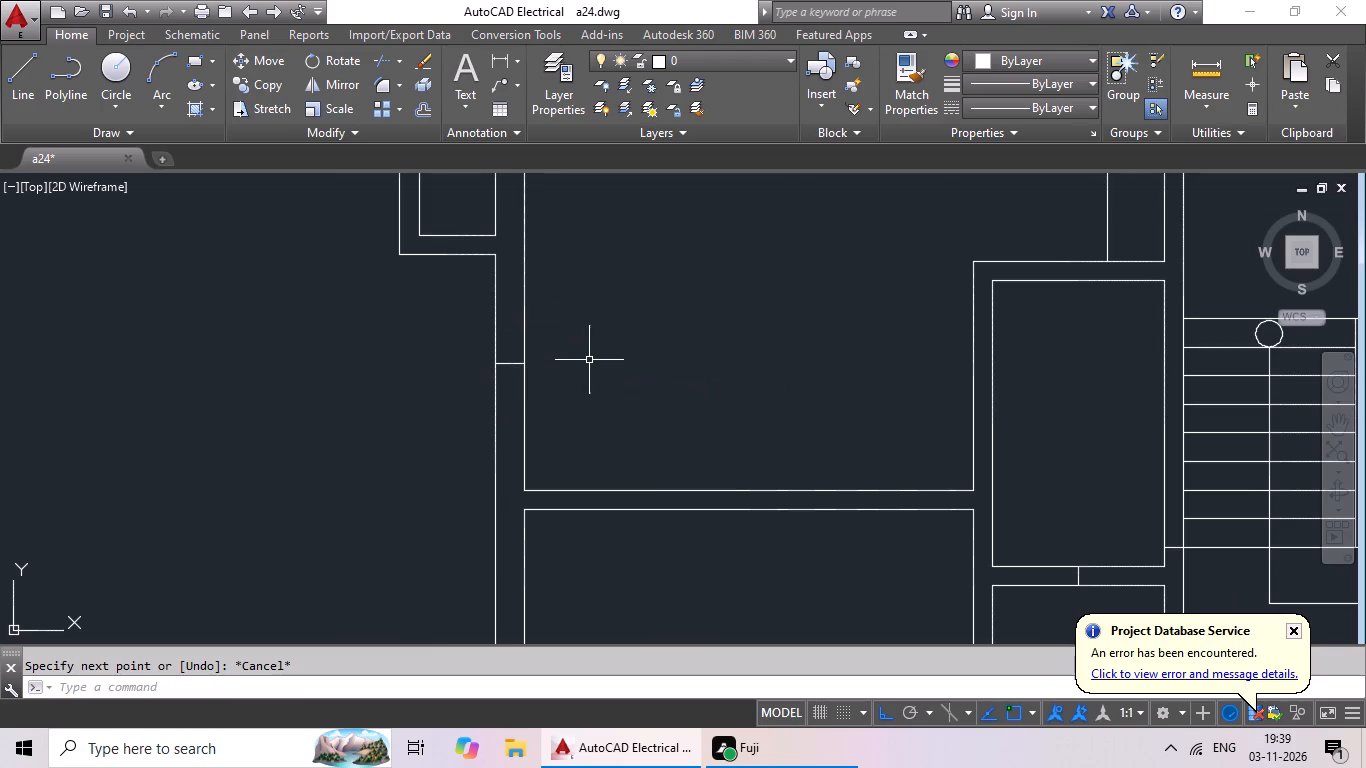
# Draw a short vertical line across the wall above the large left room, from its upper line's midpoint to the lower line.
pyautogui.scroll(-3, 637, 384)
pyautogui.moveTo(679, 380); pyautogui.dragTo(448, 422, button='middle')
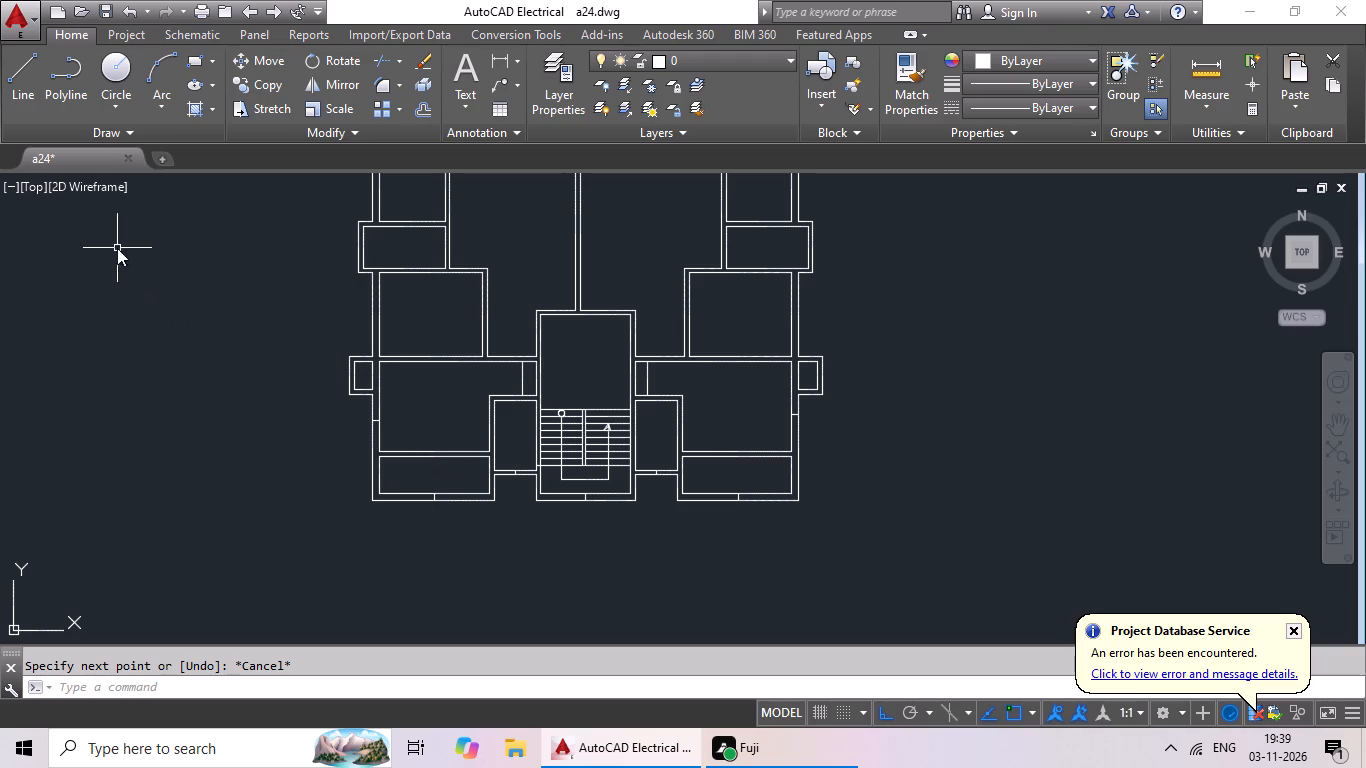
pyautogui.click(8, 74)
pyautogui.scroll(2, 434, 364)
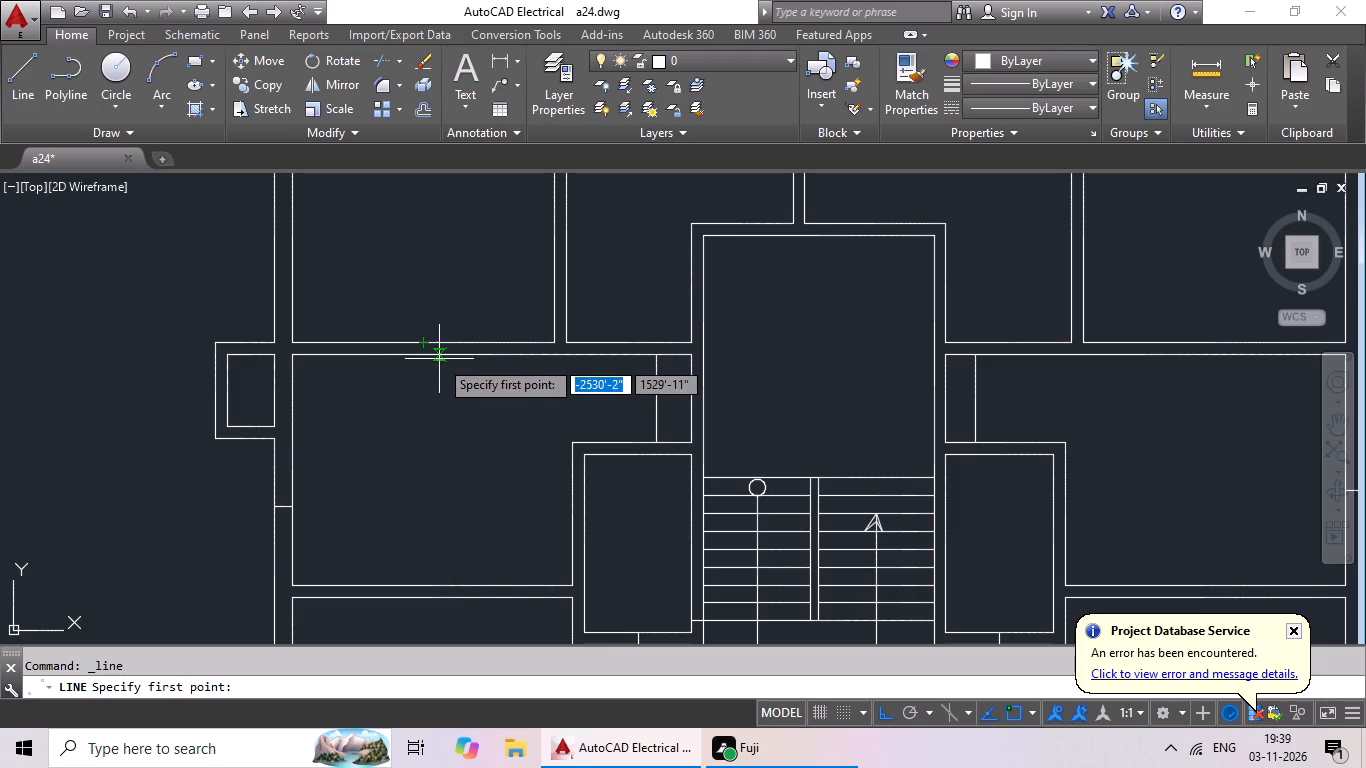
pyautogui.scroll(2, 453, 337)
pyautogui.scroll(-2, 406, 350)
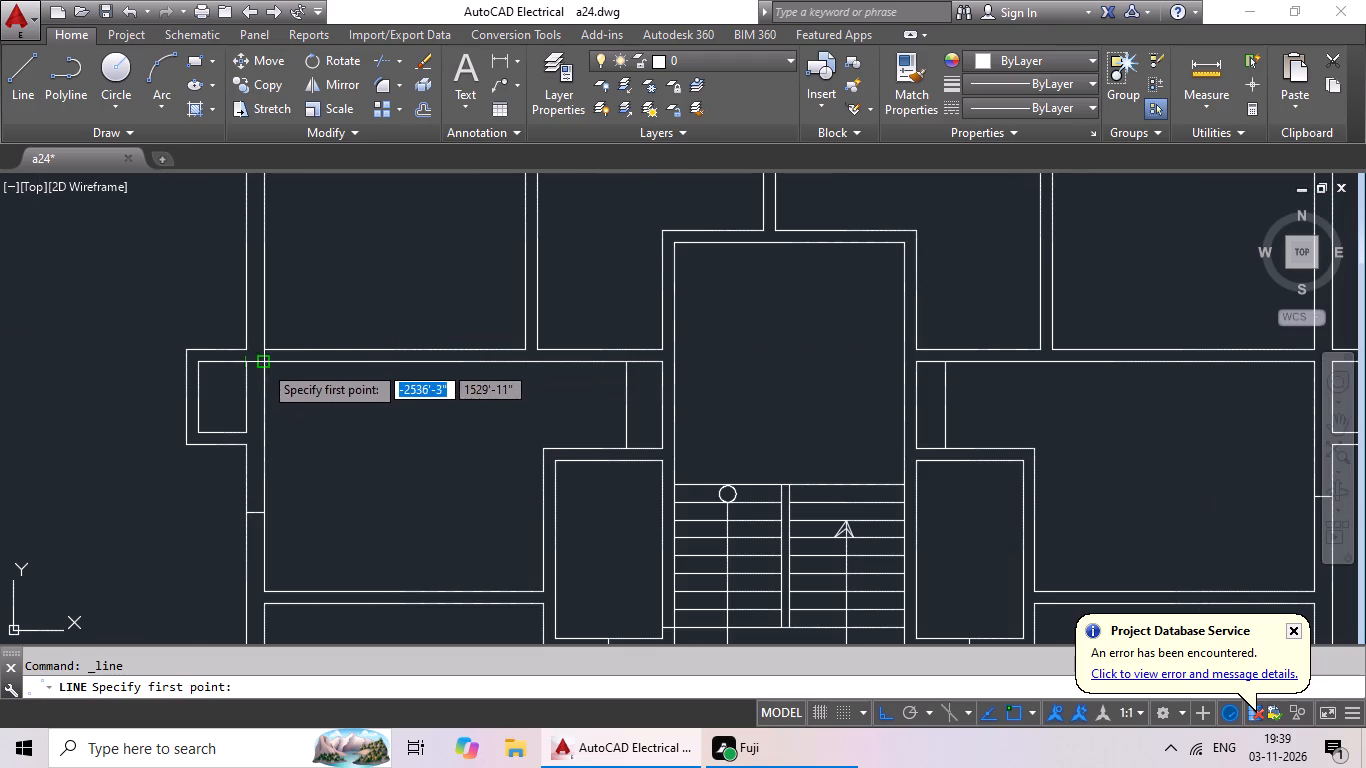
pyautogui.click(398, 350)
pyautogui.click(393, 363)
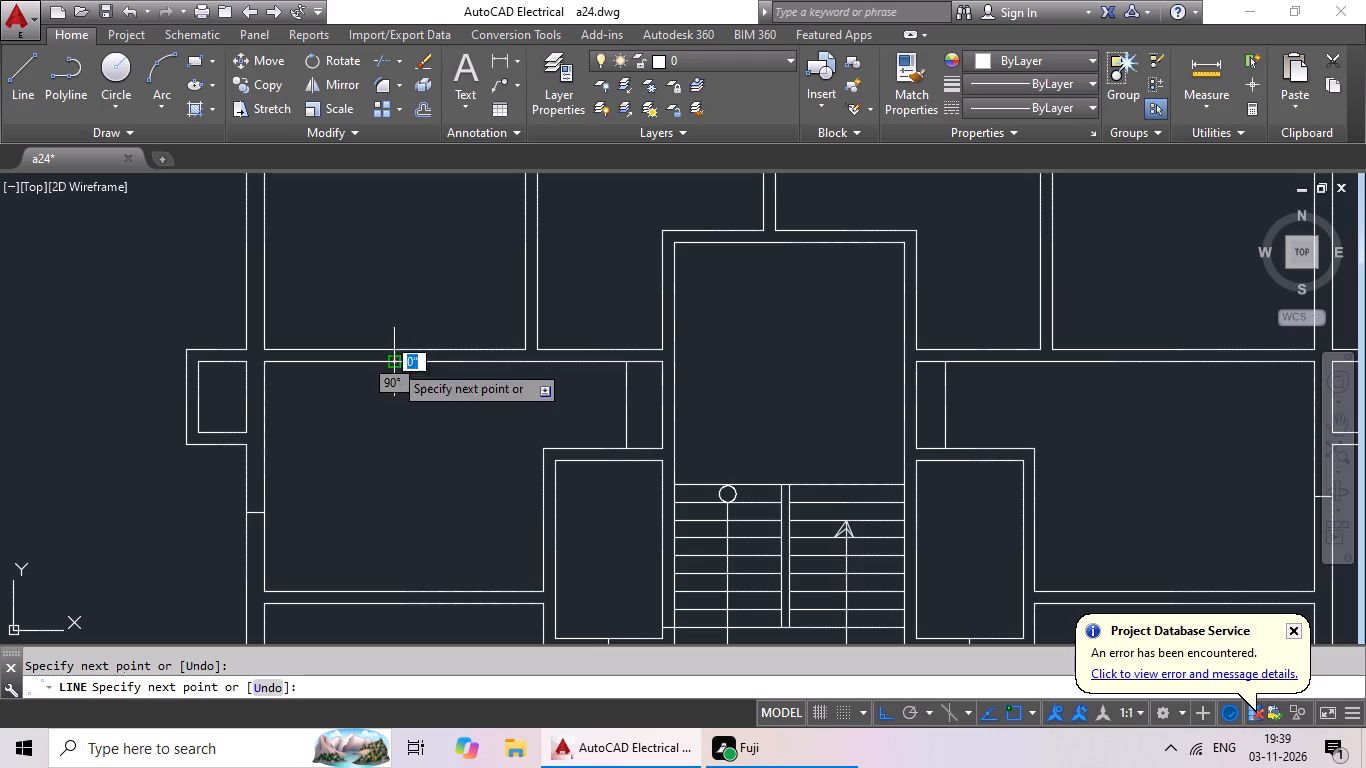
pyautogui.press('Escape')
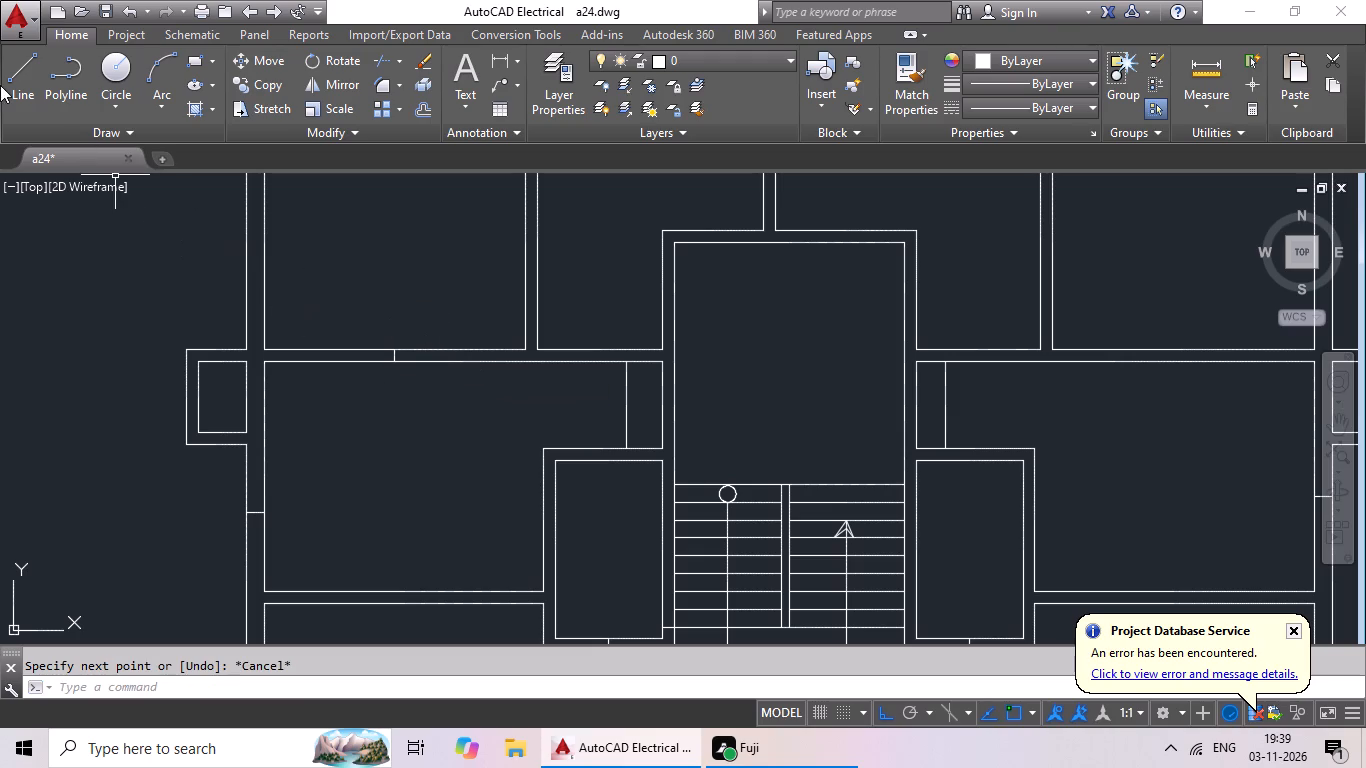
# Draw a short vertical line across the wall above the large right room, from its upper line's midpoint to the lower line.
pyautogui.click(18, 88)
pyautogui.scroll(-2, 275, 276)
pyautogui.moveTo(323, 299); pyautogui.dragTo(197, 356, button='middle')
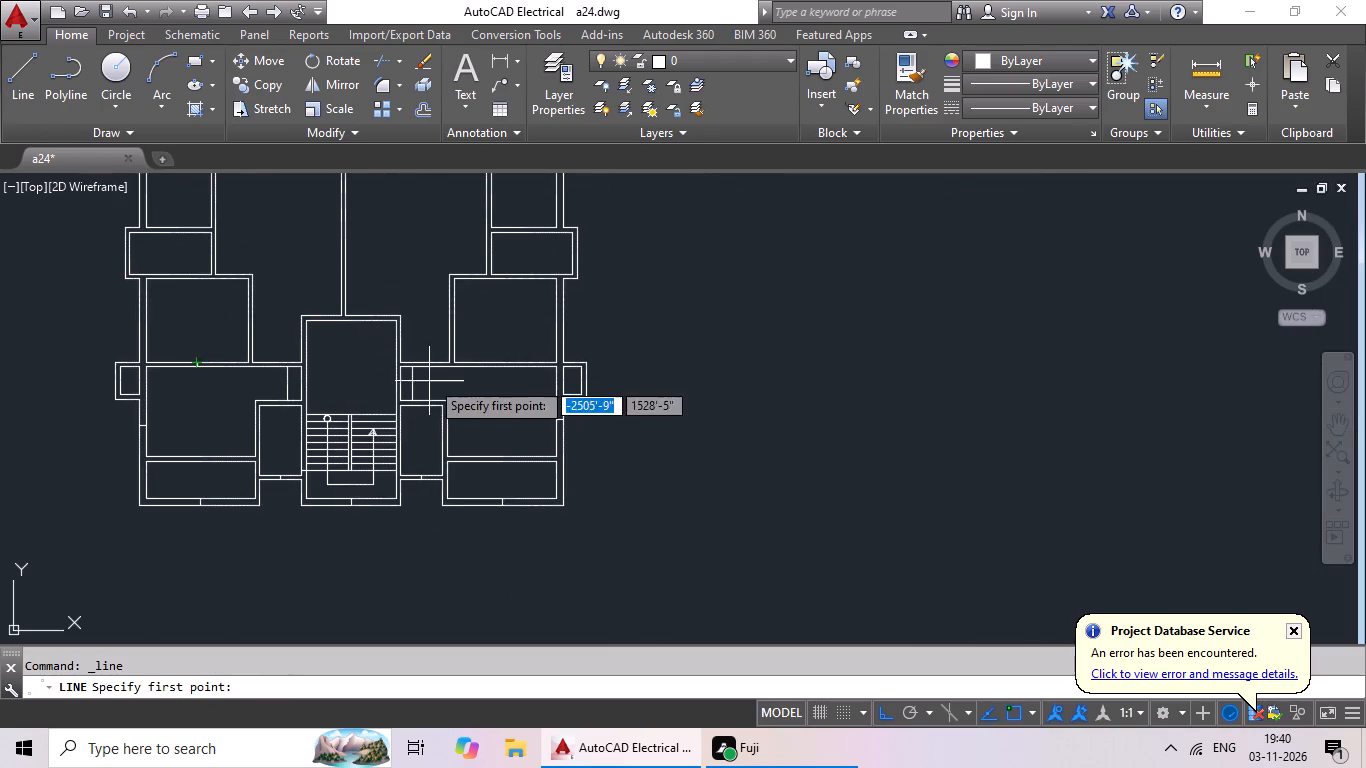
pyautogui.scroll(3, 511, 368)
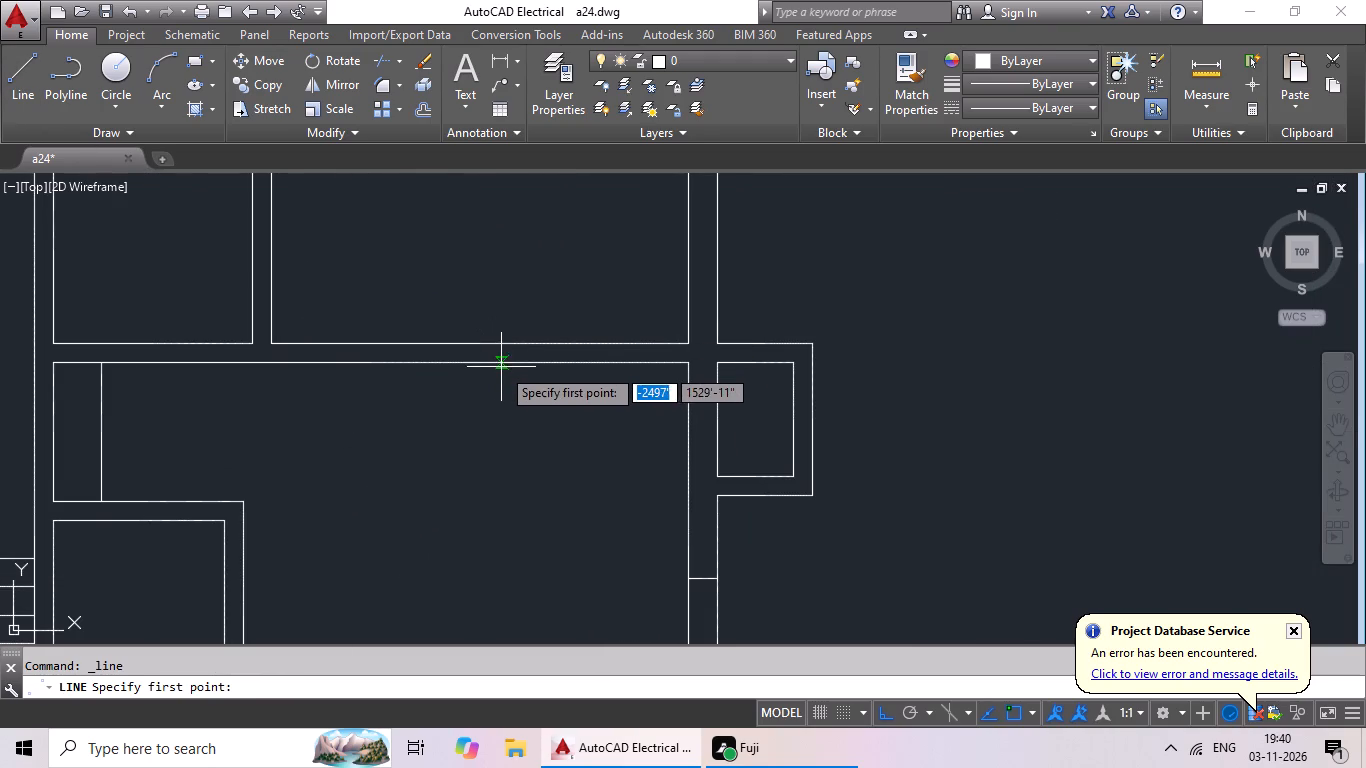
pyautogui.click(481, 345)
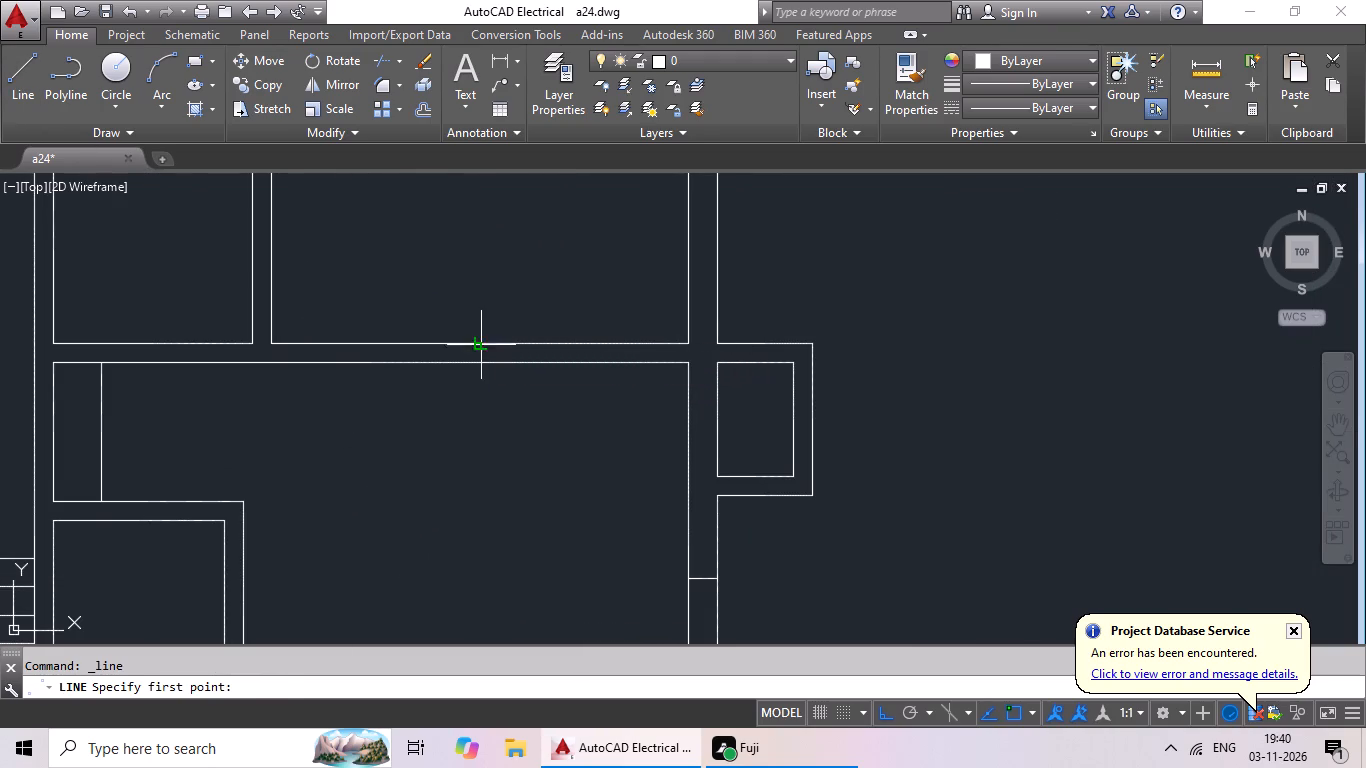
pyautogui.click(479, 366)
pyautogui.press('Escape')
# Draw a 9" horizontal line across the right outer wall of the room above the small projecting box, from the inner line's midpoint.
pyautogui.scroll(-3, 539, 386)
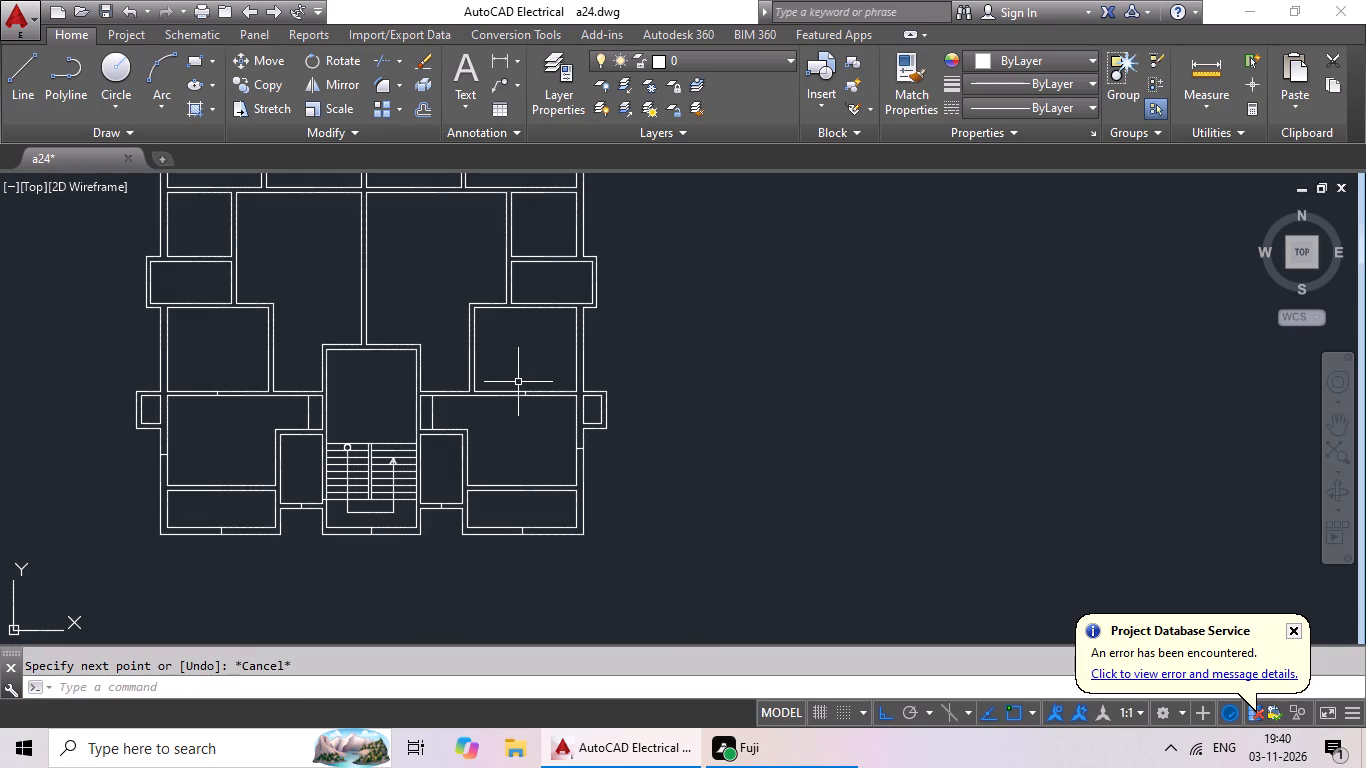
pyautogui.click(27, 93)
pyautogui.scroll(2, 614, 323)
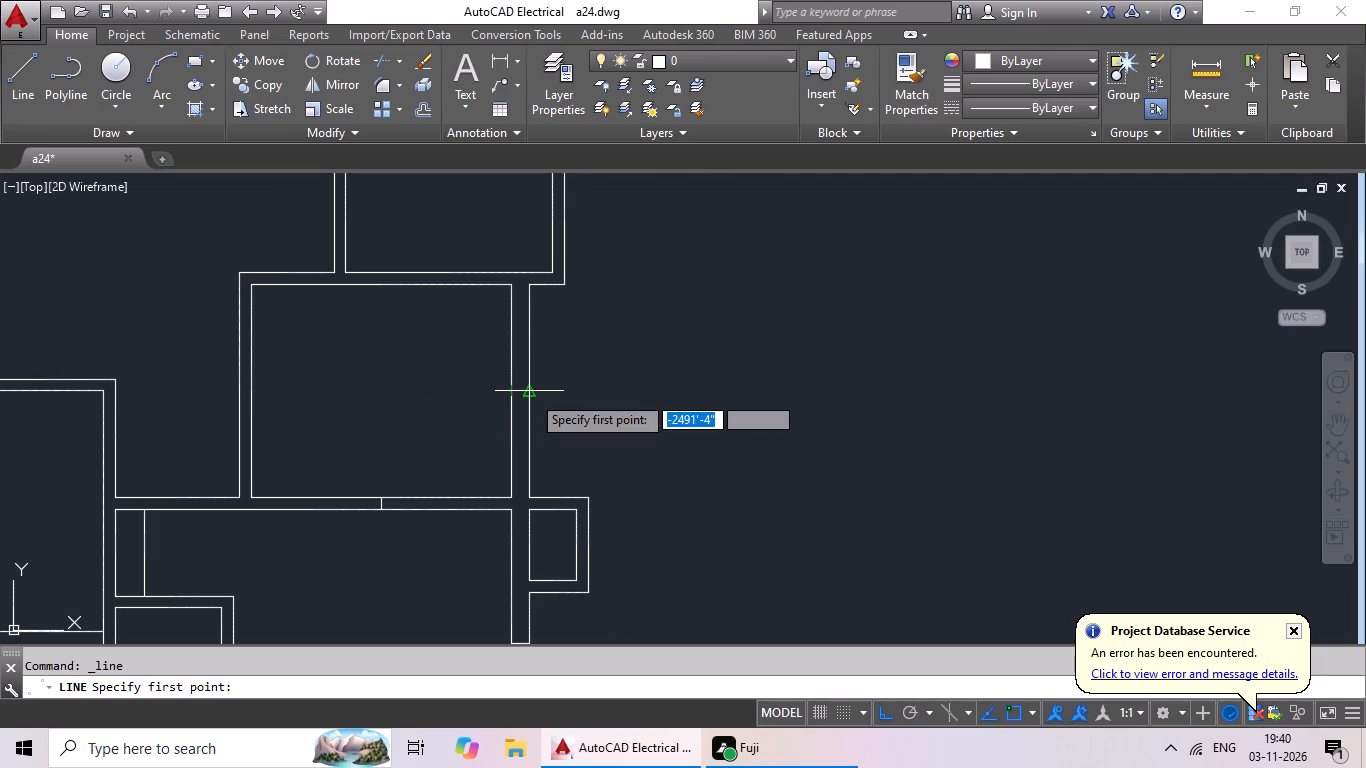
pyautogui.click(515, 395)
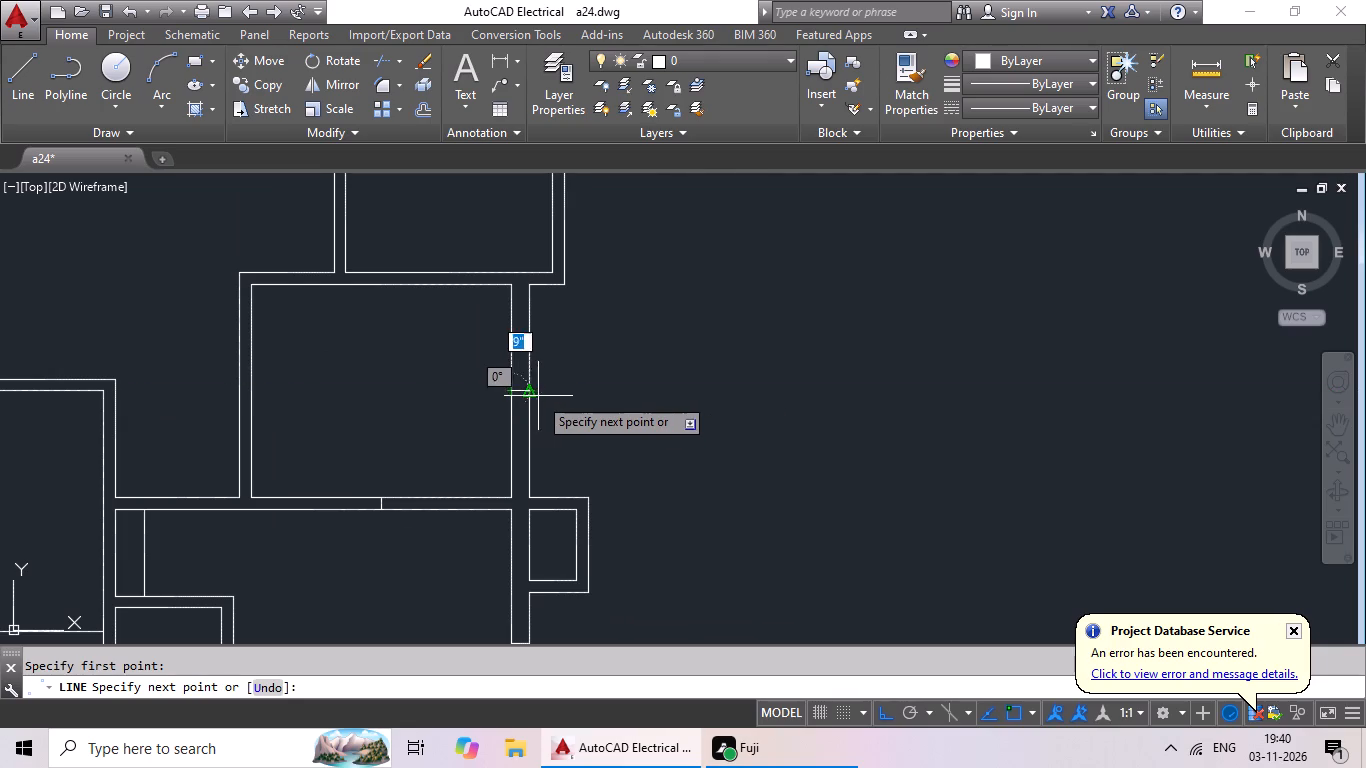
pyautogui.click(533, 391)
pyautogui.press('Escape')
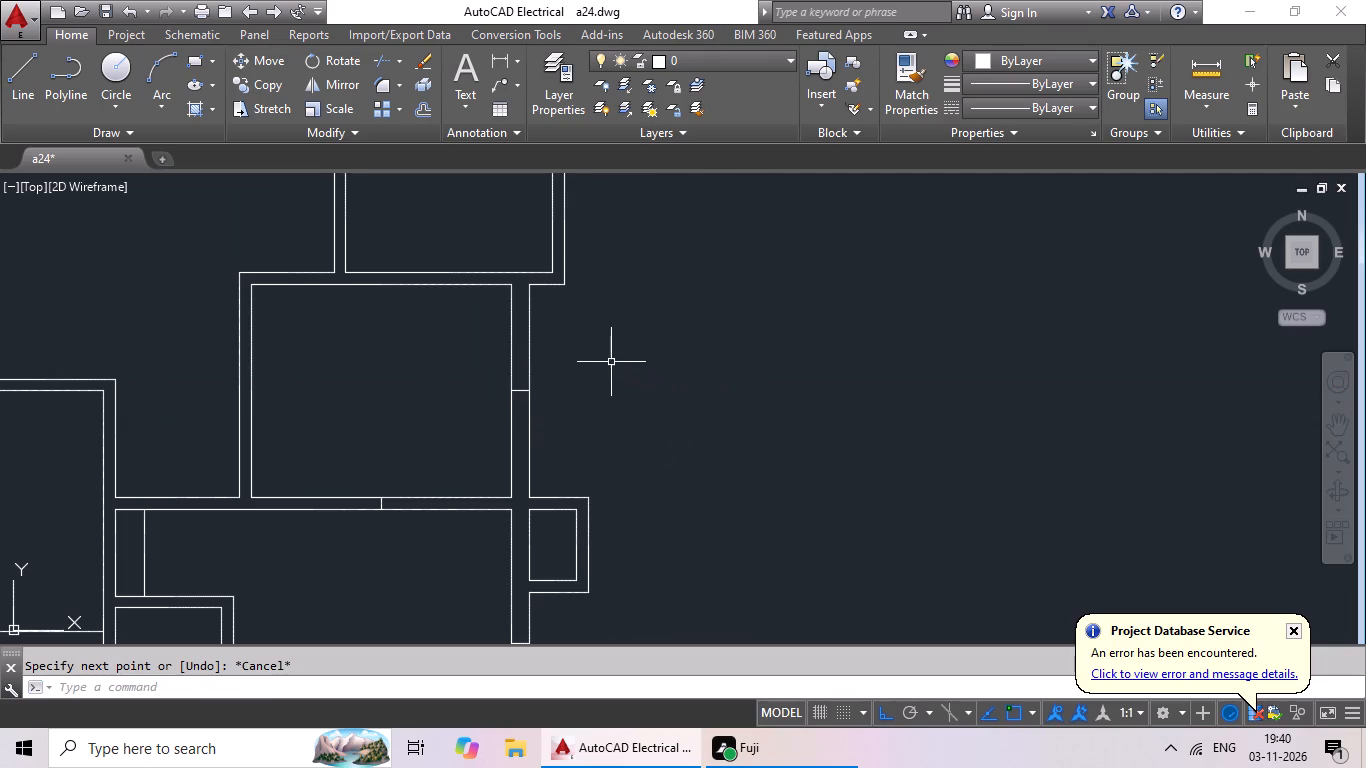
# Draw a horizontal line across the left outer wall of the room above the small projecting box, from the inner line's midpoint.
pyautogui.scroll(-3, 688, 382)
pyautogui.click(27, 98)
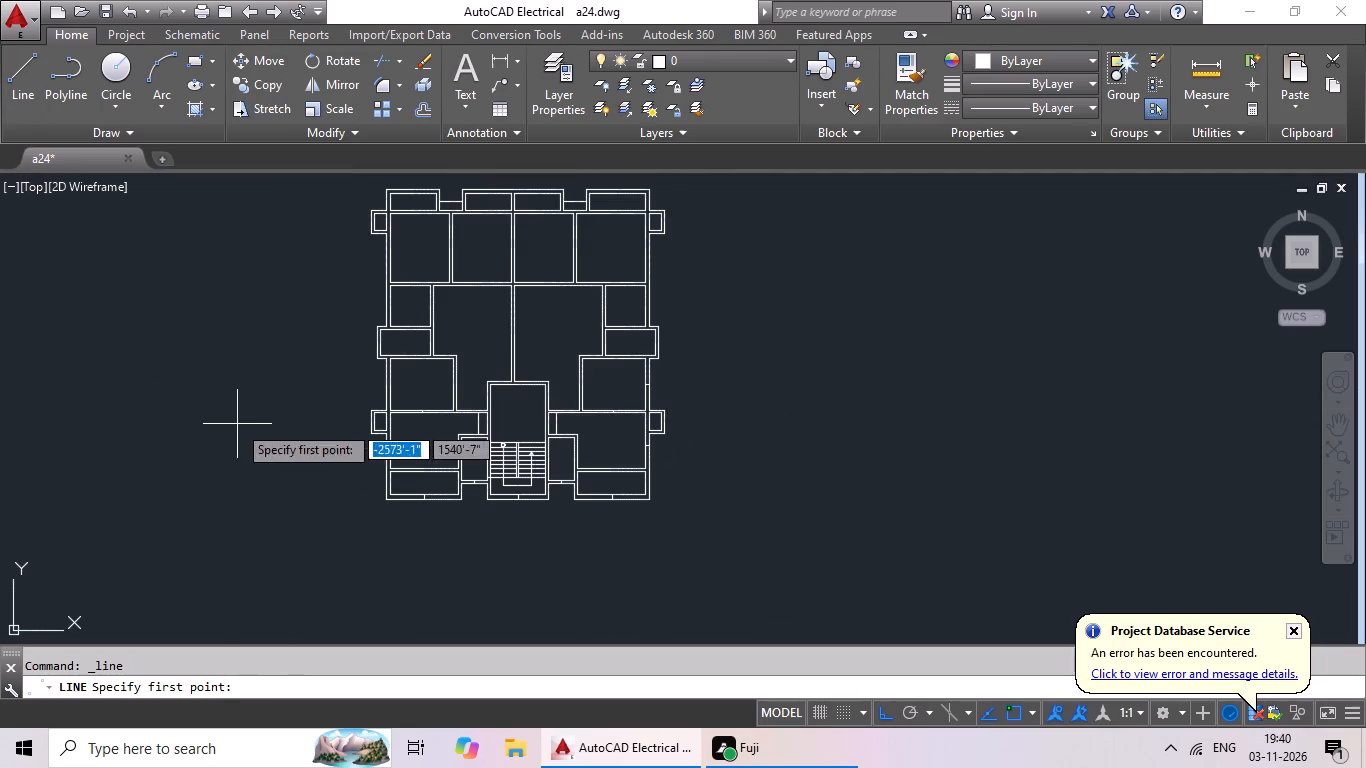
pyautogui.scroll(4, 406, 382)
pyautogui.click(282, 402)
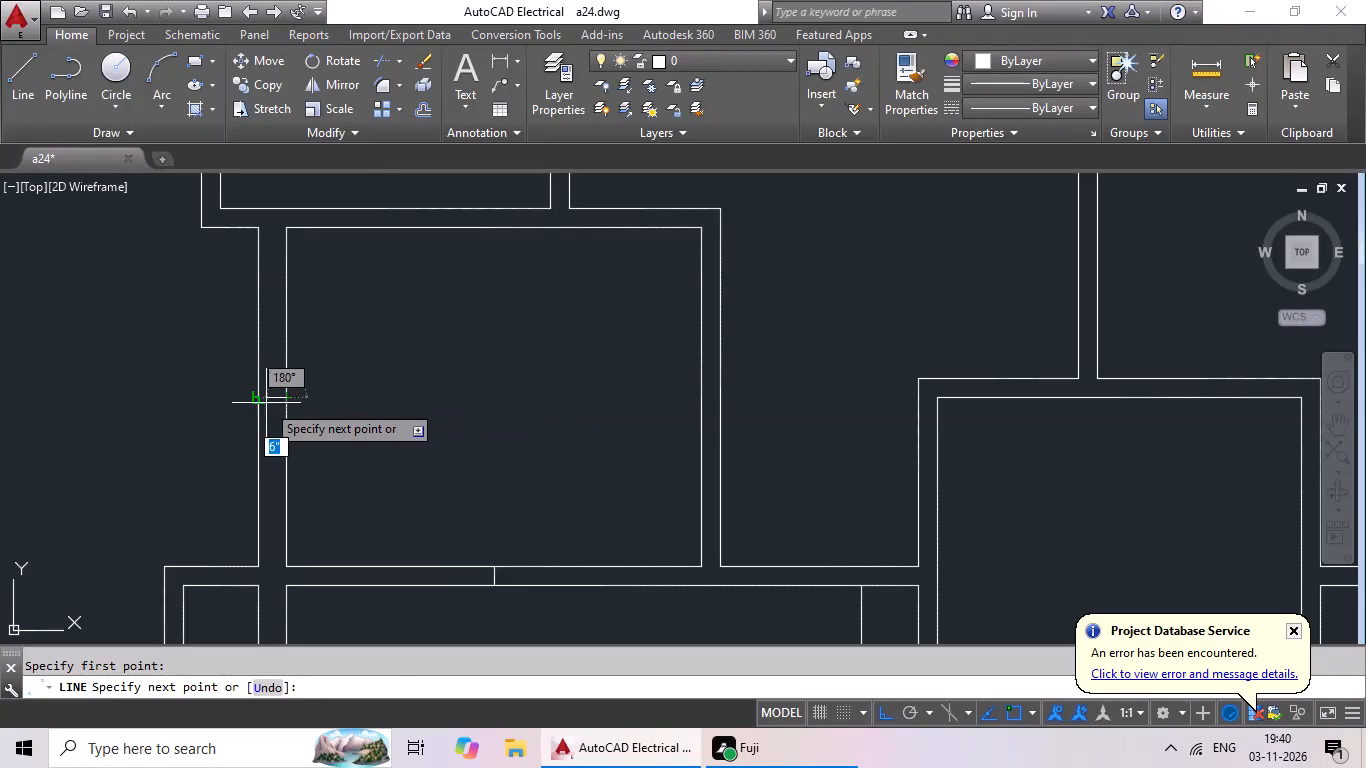
pyautogui.click(254, 397)
pyautogui.press('Escape')
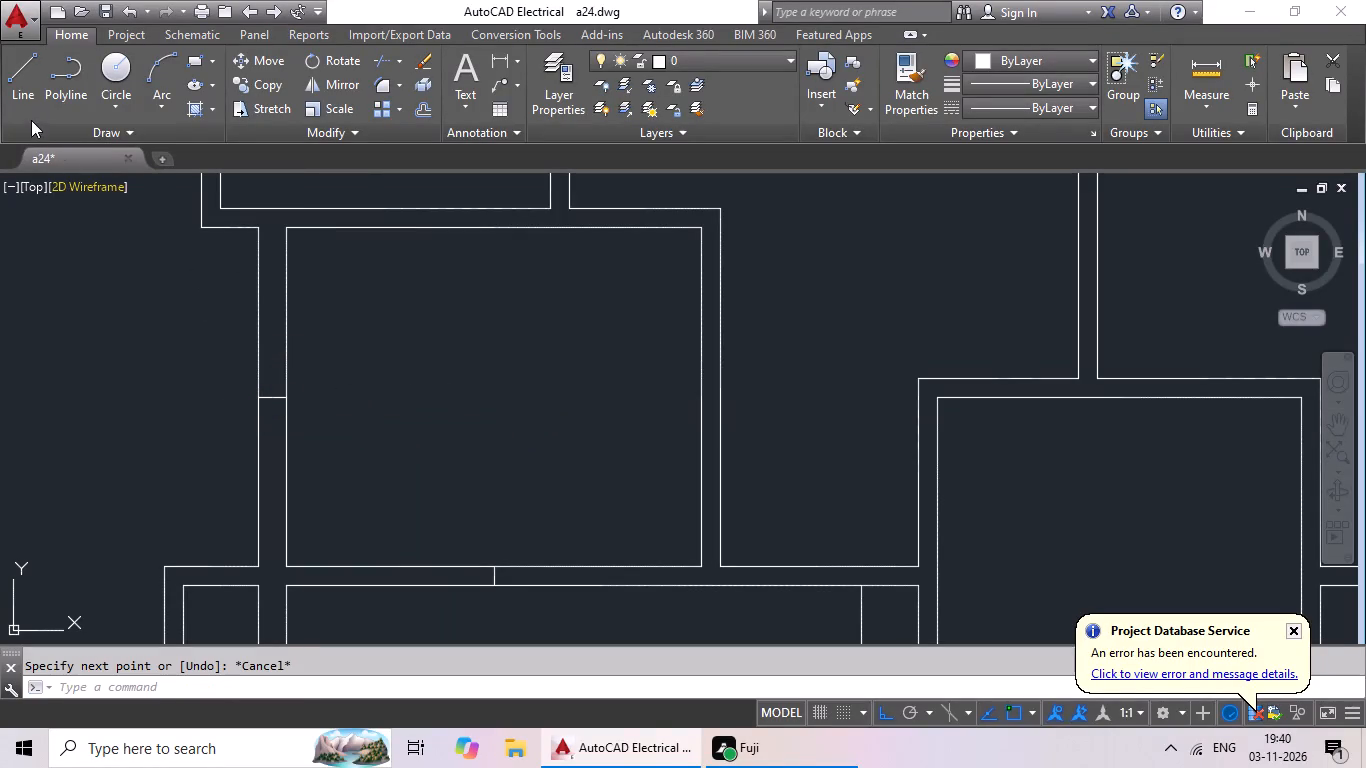
# Draw a horizontal line across the outer wall of the wide projecting room on the plan's right side, from the inner line's midpoint.
pyautogui.click(31, 116)
pyautogui.scroll(-3, 289, 252)
pyautogui.moveTo(365, 353); pyautogui.dragTo(259, 494, button='middle')
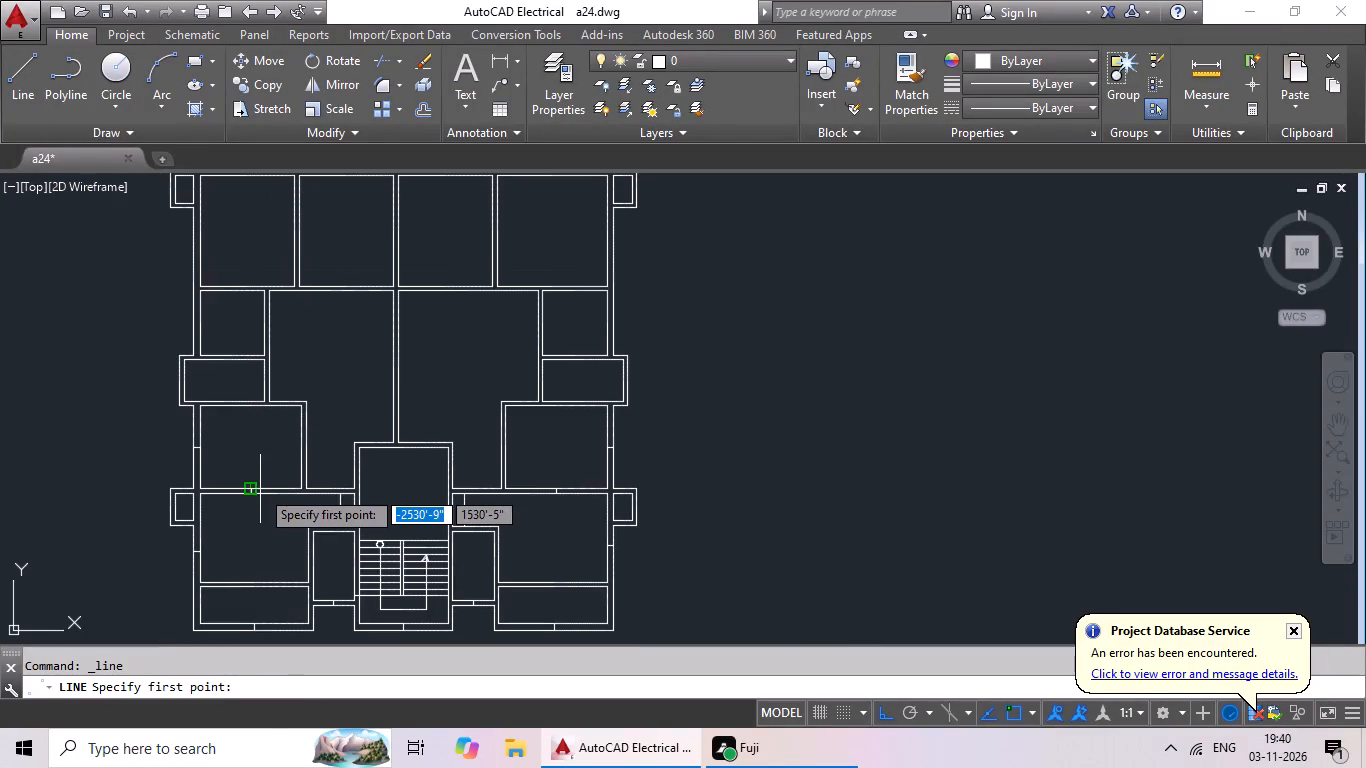
pyautogui.scroll(4, 629, 366)
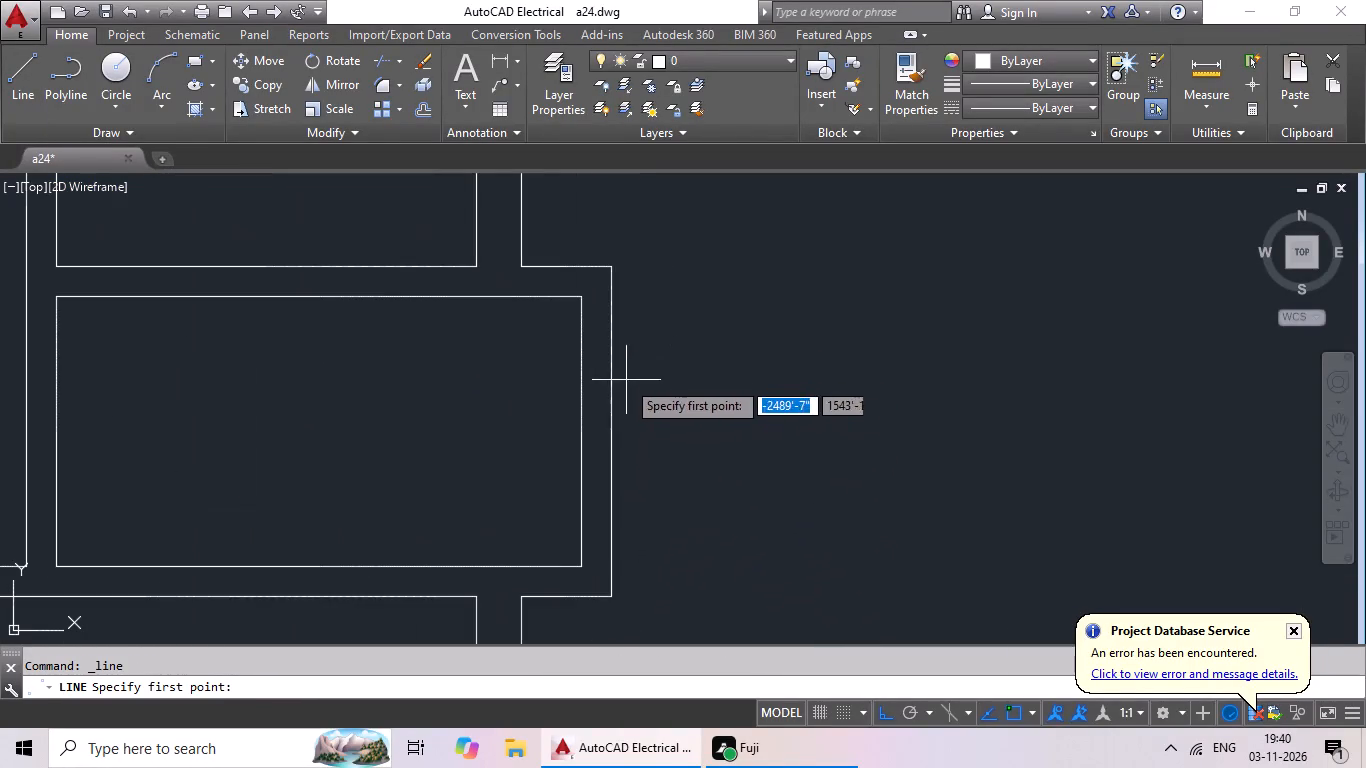
pyautogui.click(578, 426)
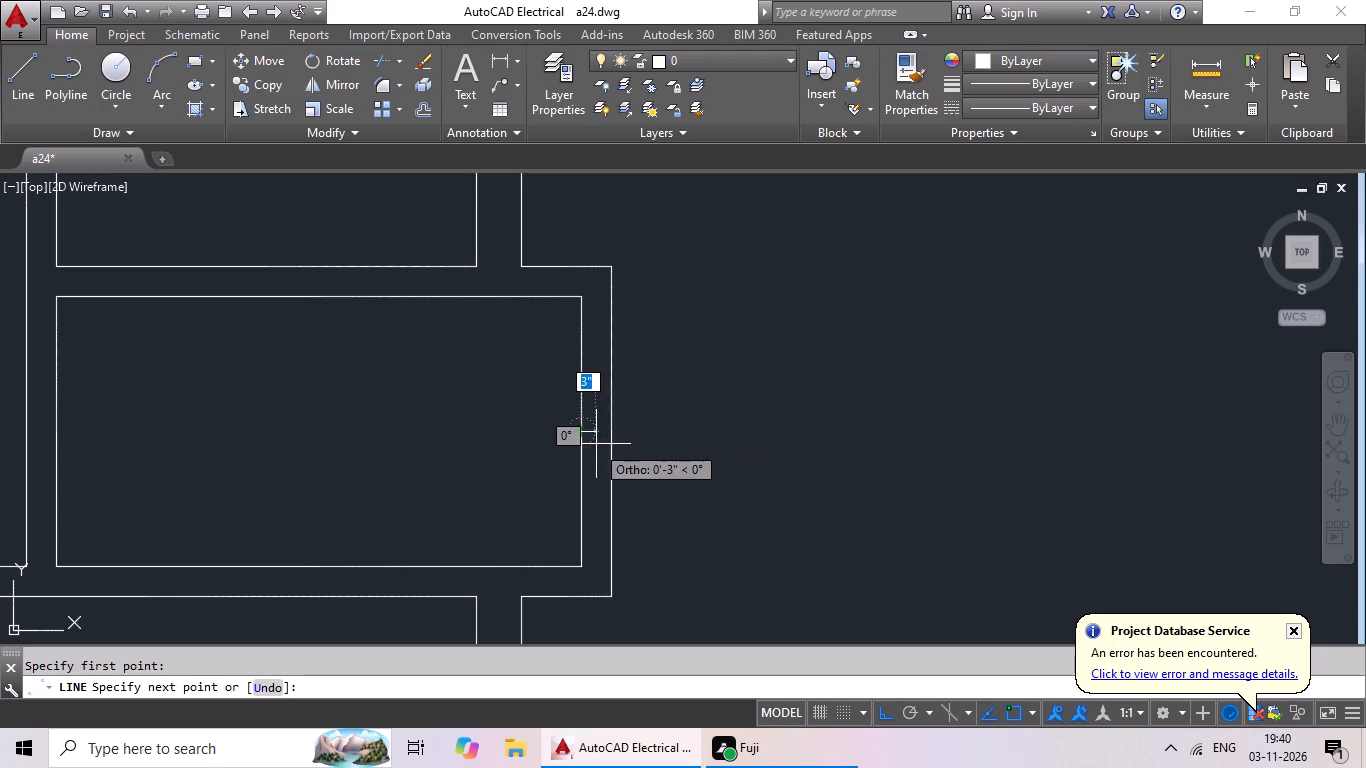
pyautogui.click(614, 436)
pyautogui.press('Escape')
# Draw a 6" horizontal line across the outer wall of the wide projecting room on the plan's left side, from the inner line's midpoint.
pyautogui.scroll(-3, 533, 438)
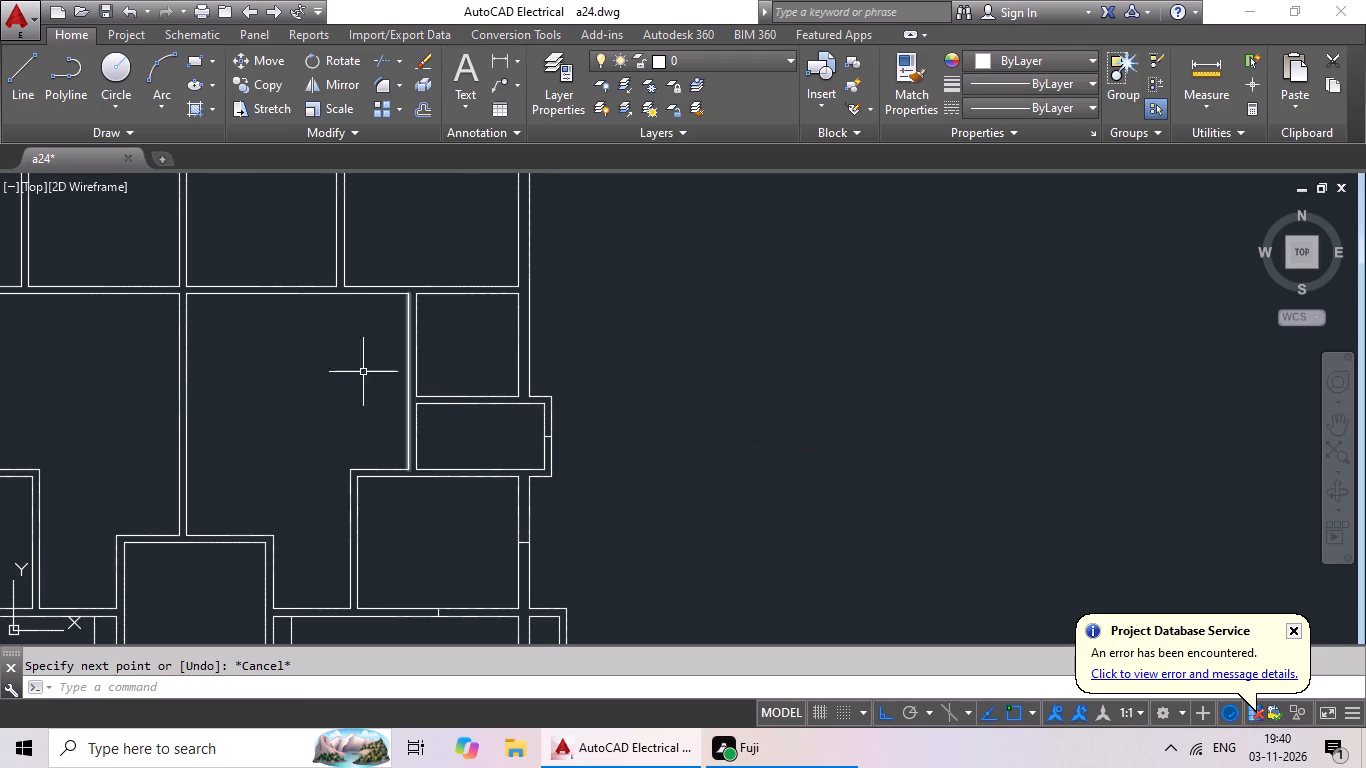
pyautogui.moveTo(245, 341); pyautogui.dragTo(843, 368, button='middle')
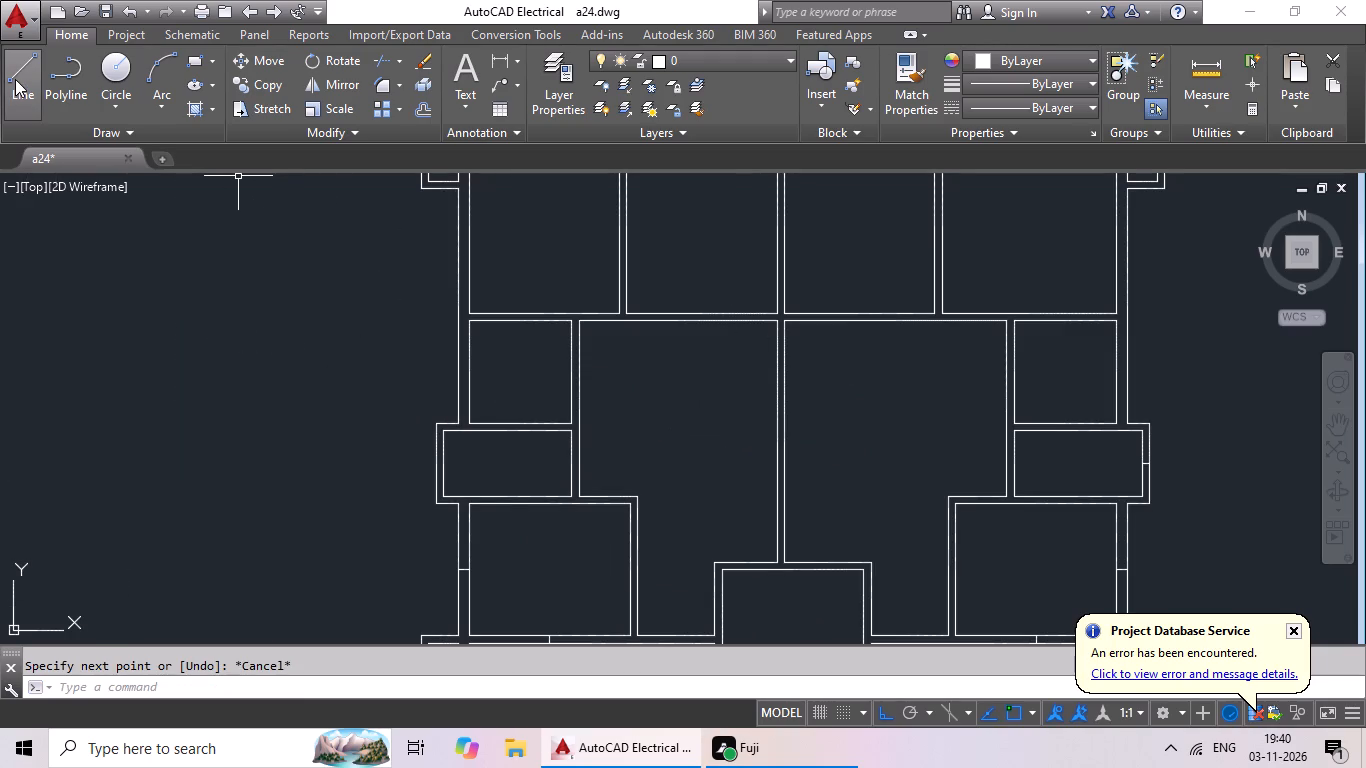
pyautogui.click(16, 78)
pyautogui.scroll(3, 448, 477)
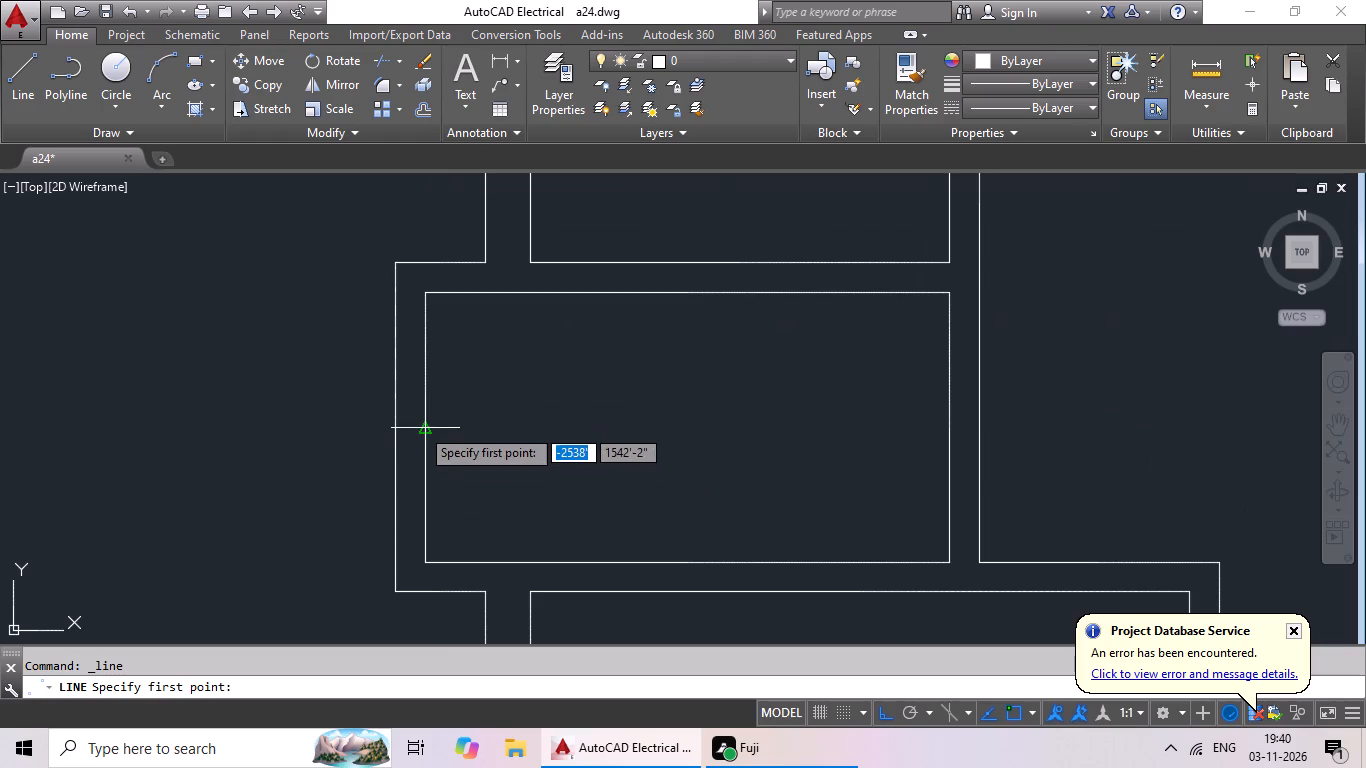
pyautogui.click(425, 431)
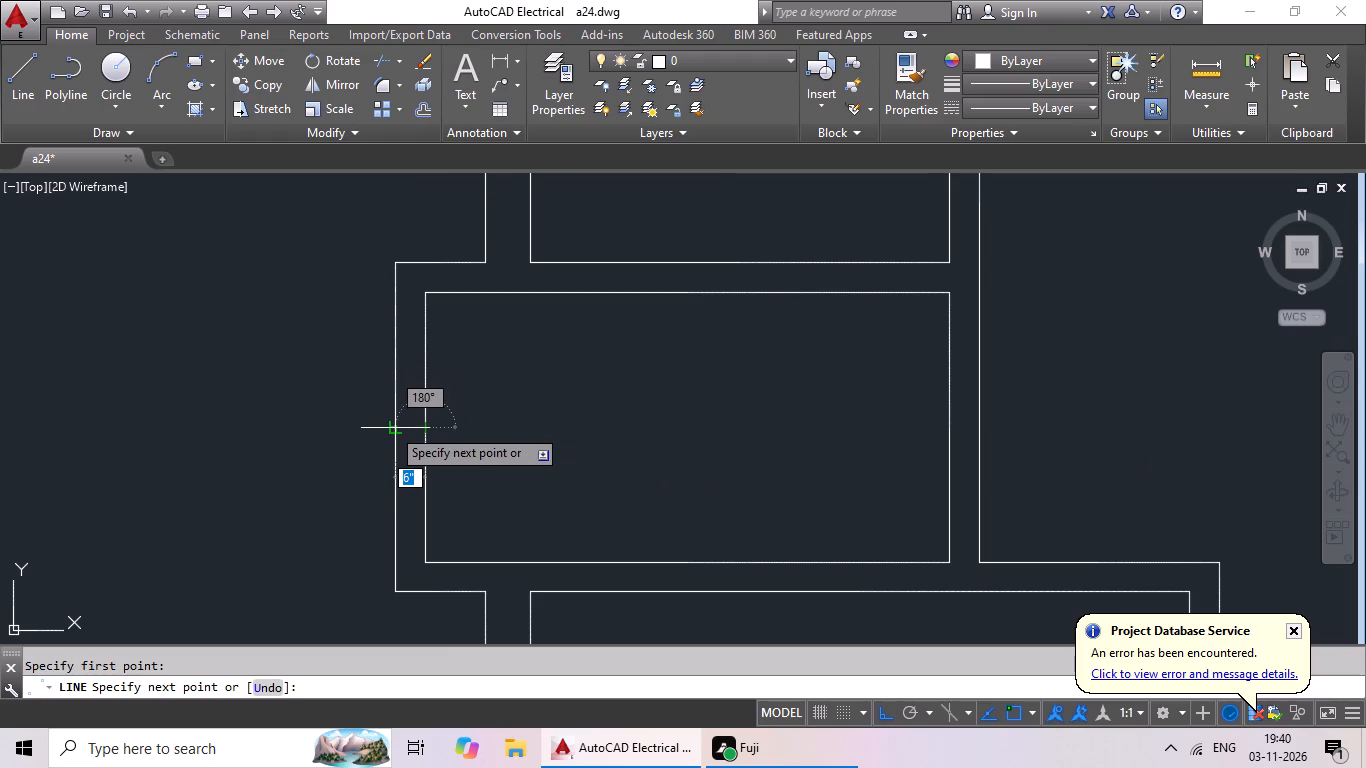
pyautogui.click(398, 425)
pyautogui.press('Escape')
pyautogui.press('Escape')
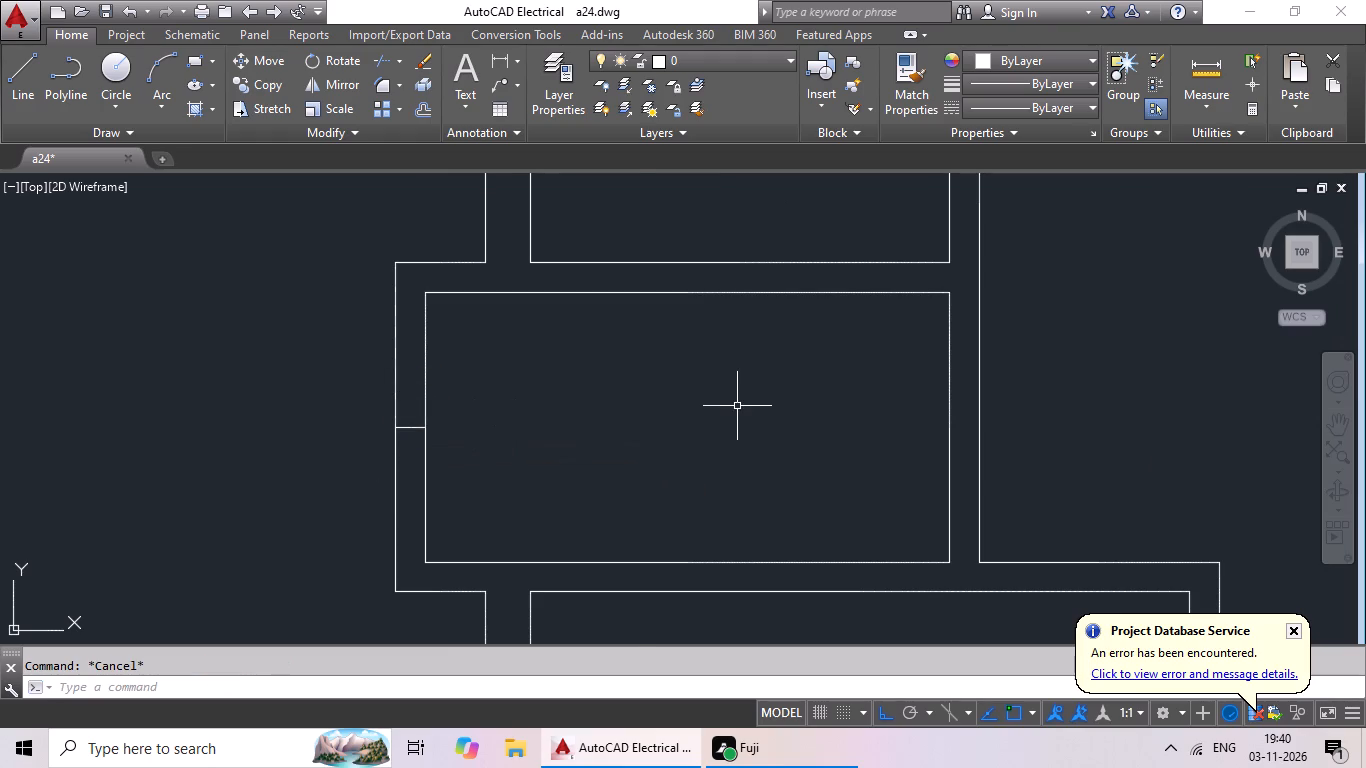
# Draw a horizontal line across the right outer wall of the small room above the wide projecting room, from the inner line's midpoint.
pyautogui.scroll(-2, 737, 406)
pyautogui.moveTo(735, 407); pyautogui.dragTo(369, 412, button='middle')
pyautogui.click(20, 97)
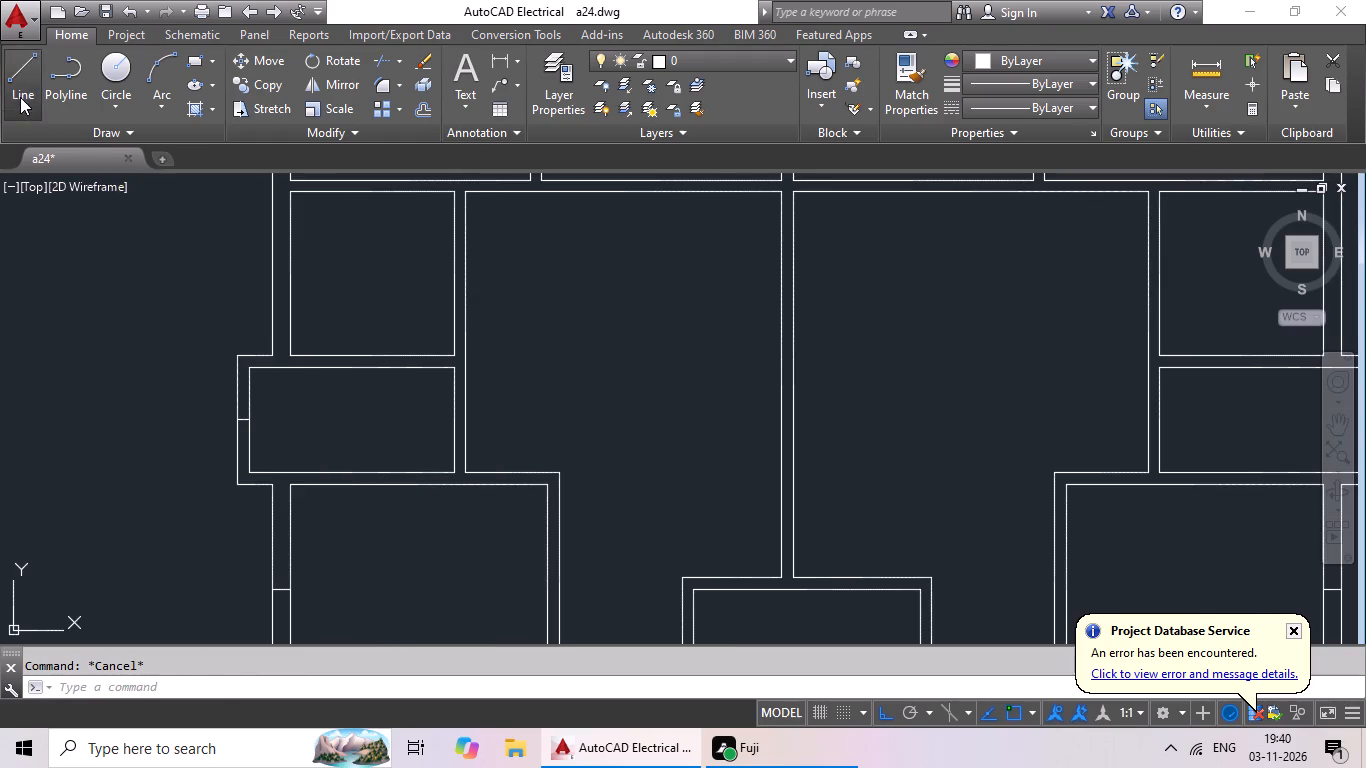
pyautogui.scroll(-2, 455, 279)
pyautogui.moveTo(593, 326); pyautogui.dragTo(435, 361, button='middle')
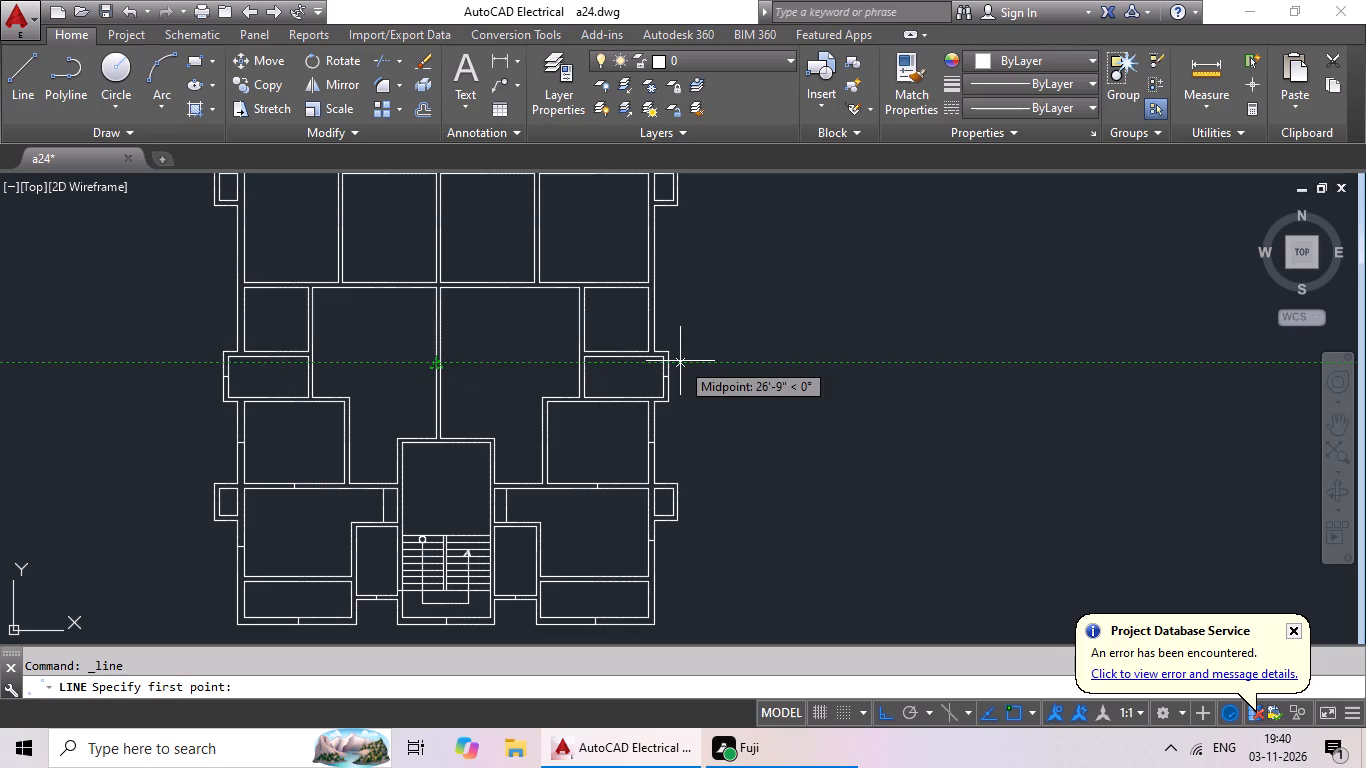
pyautogui.scroll(1, 648, 319)
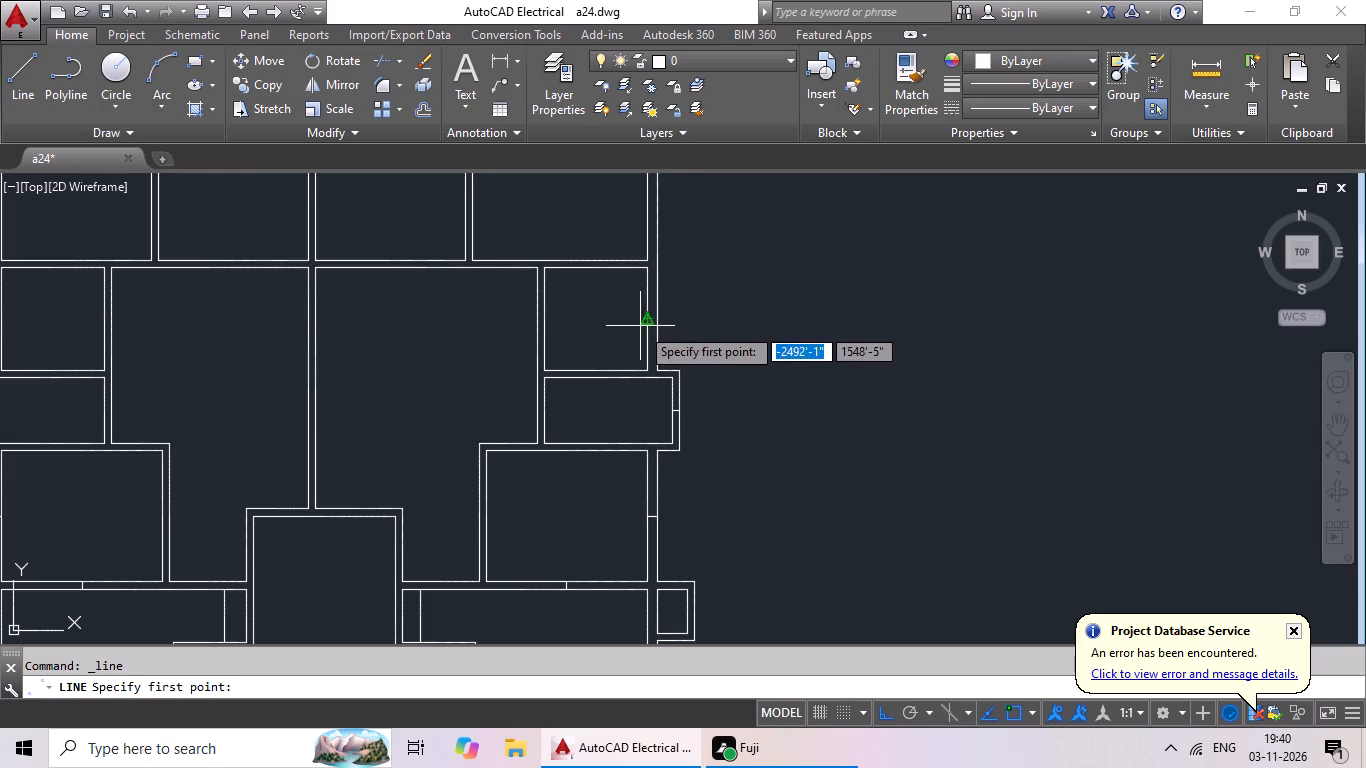
pyautogui.scroll(3, 657, 330)
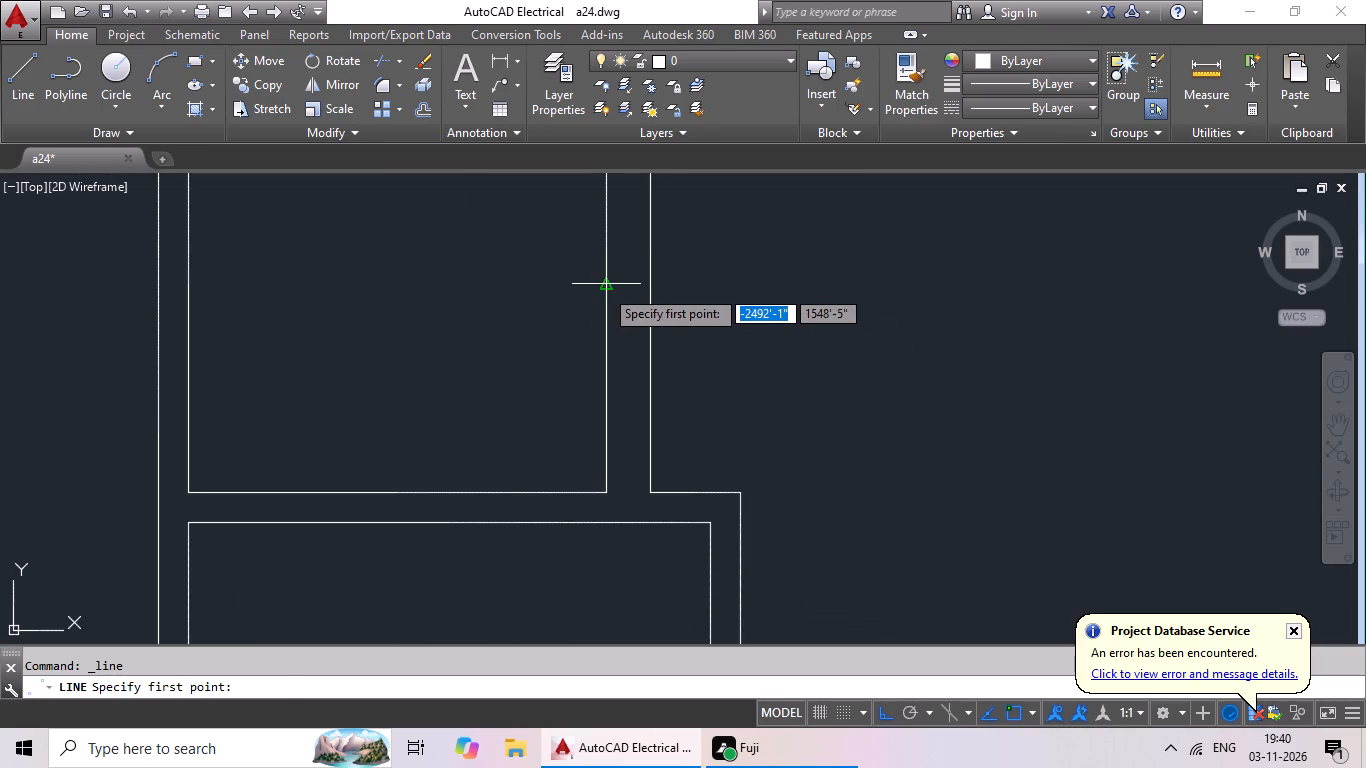
pyautogui.click(604, 287)
pyautogui.click(650, 281)
pyautogui.press('Escape')
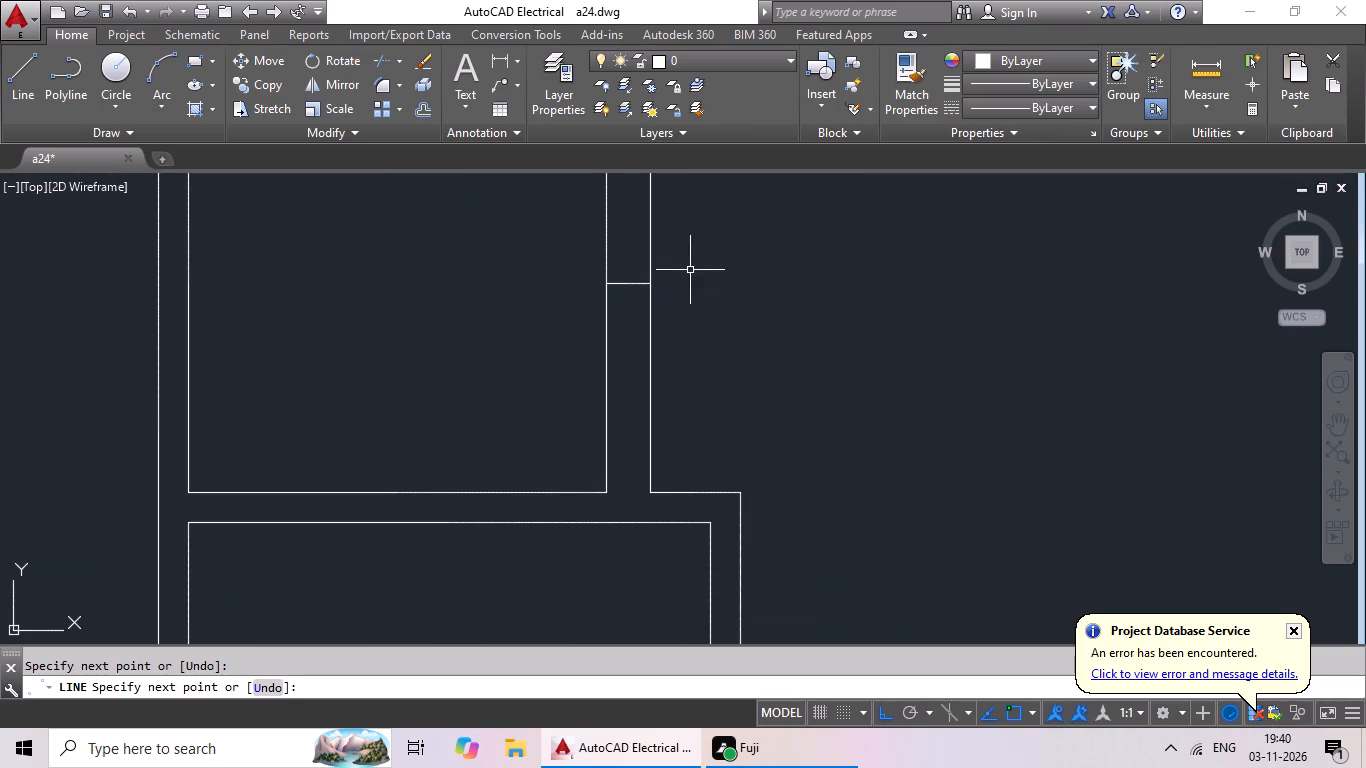
# Draw a horizontal line across the left outer wall of the small room above the wide projecting room, from the inner line's midpoint.
pyautogui.scroll(-4, 820, 269)
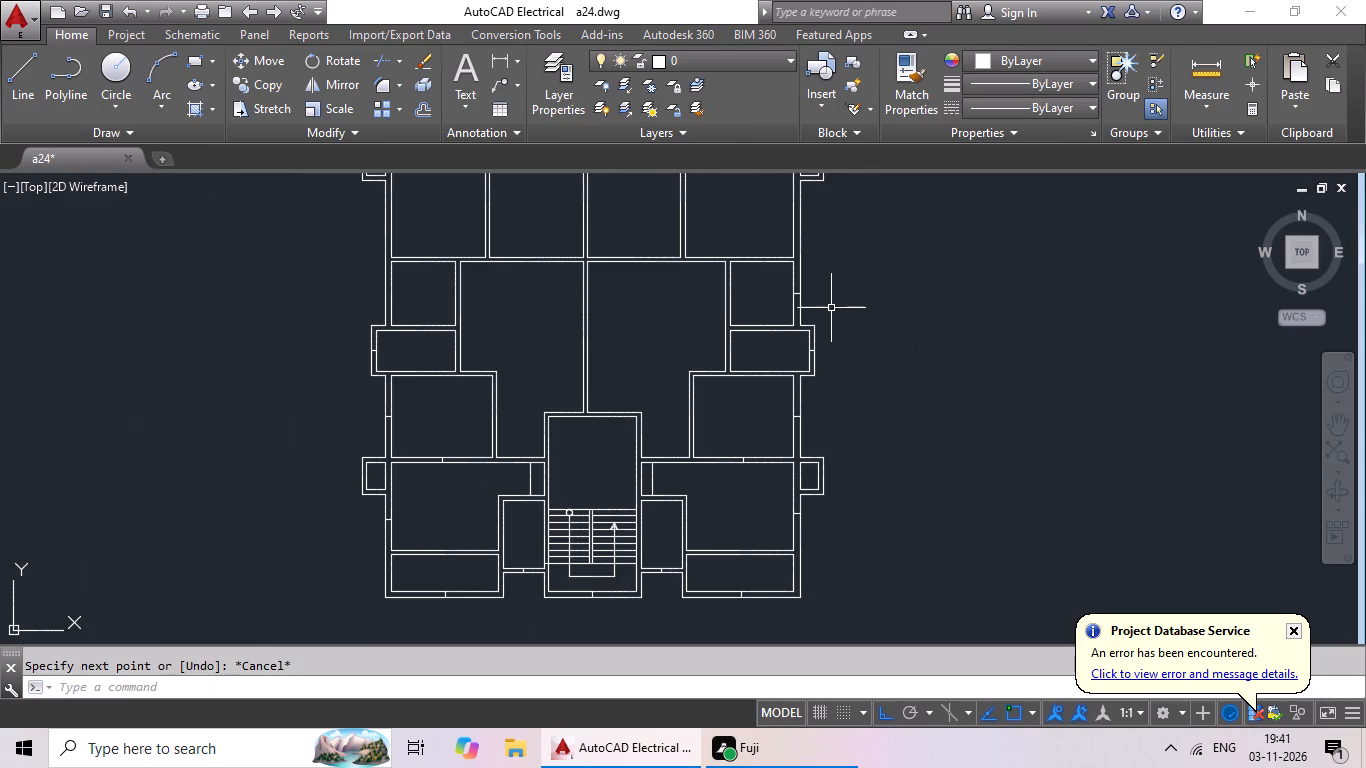
pyautogui.click(7, 81)
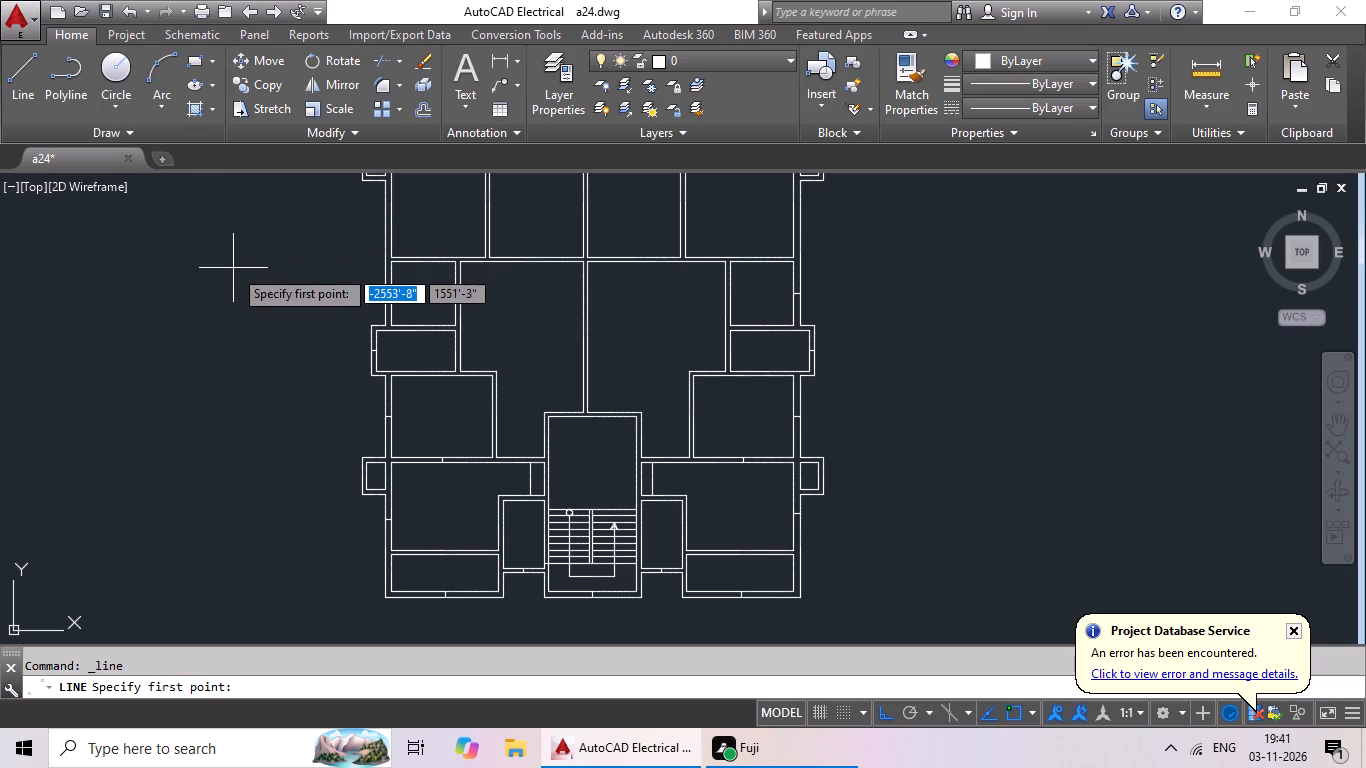
pyautogui.scroll(2, 406, 286)
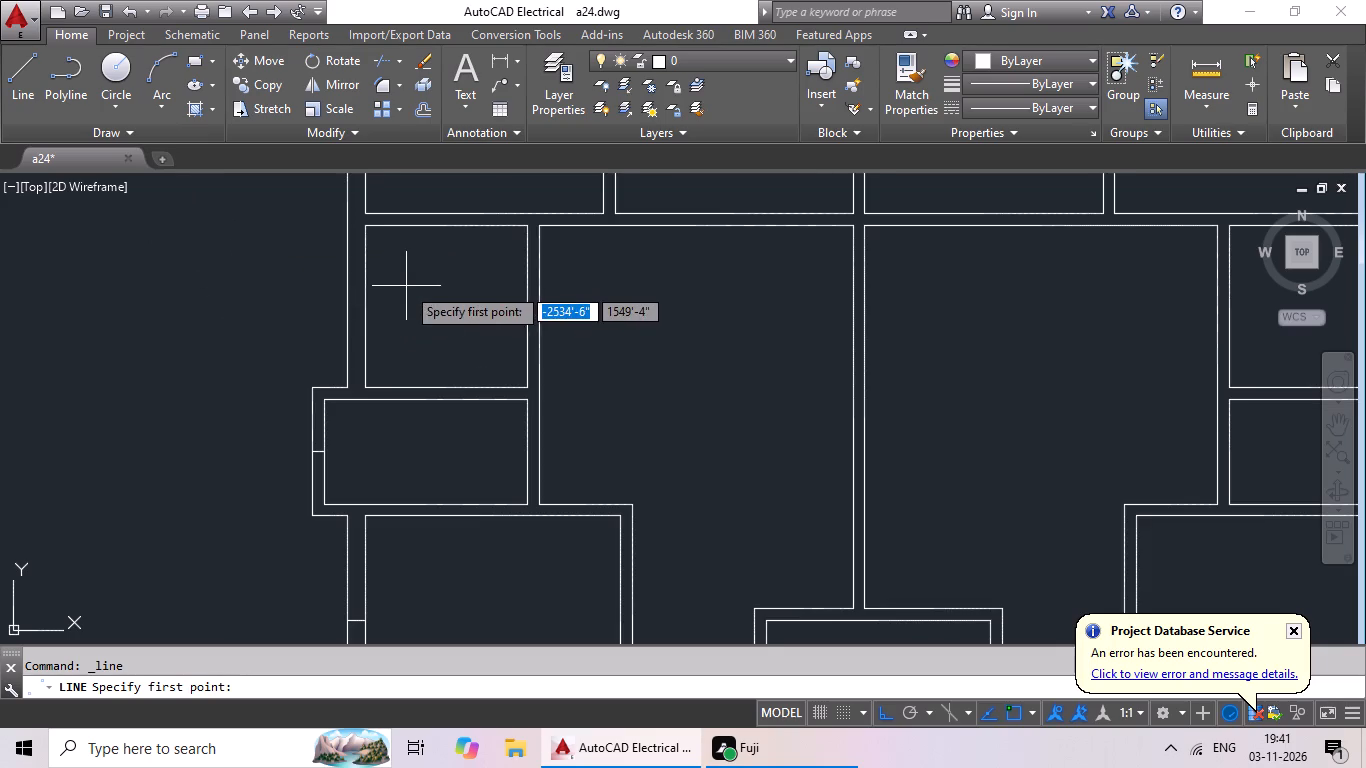
pyautogui.click(363, 305)
pyautogui.click(345, 304)
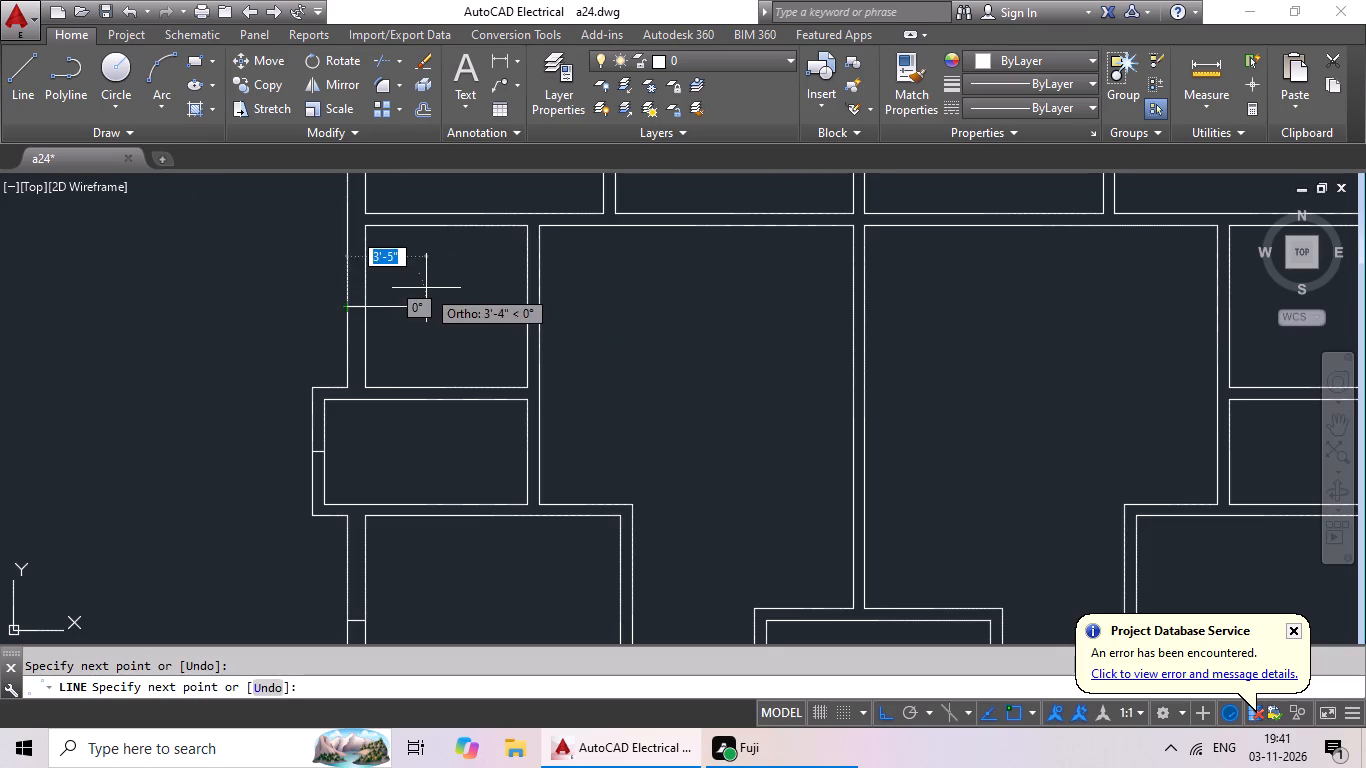
pyautogui.press('Escape')
# Draw a vertical line across the top outer wall of the leftmost top-row room, from the inner line's midpoint.
pyautogui.scroll(-2, 441, 287)
pyautogui.moveTo(441, 287); pyautogui.dragTo(279, 355, button='middle')
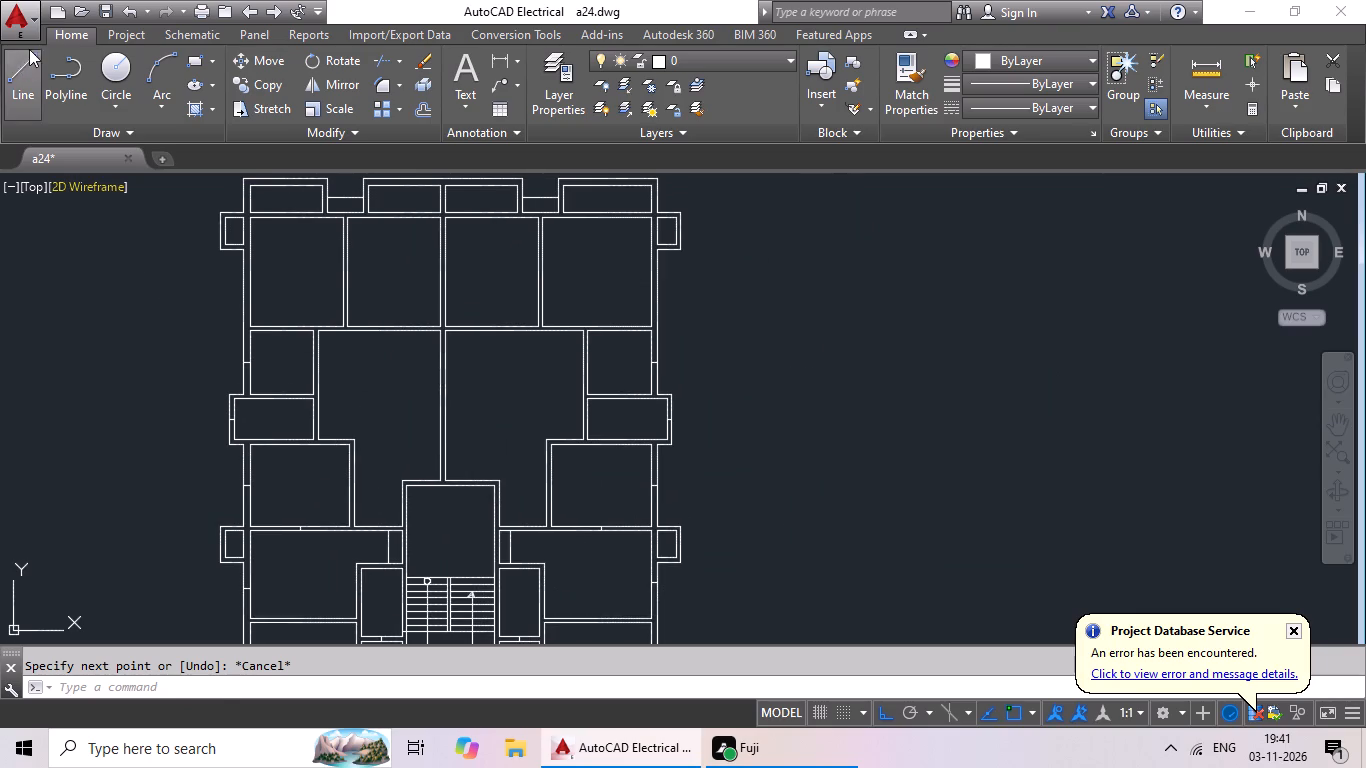
pyautogui.click(29, 56)
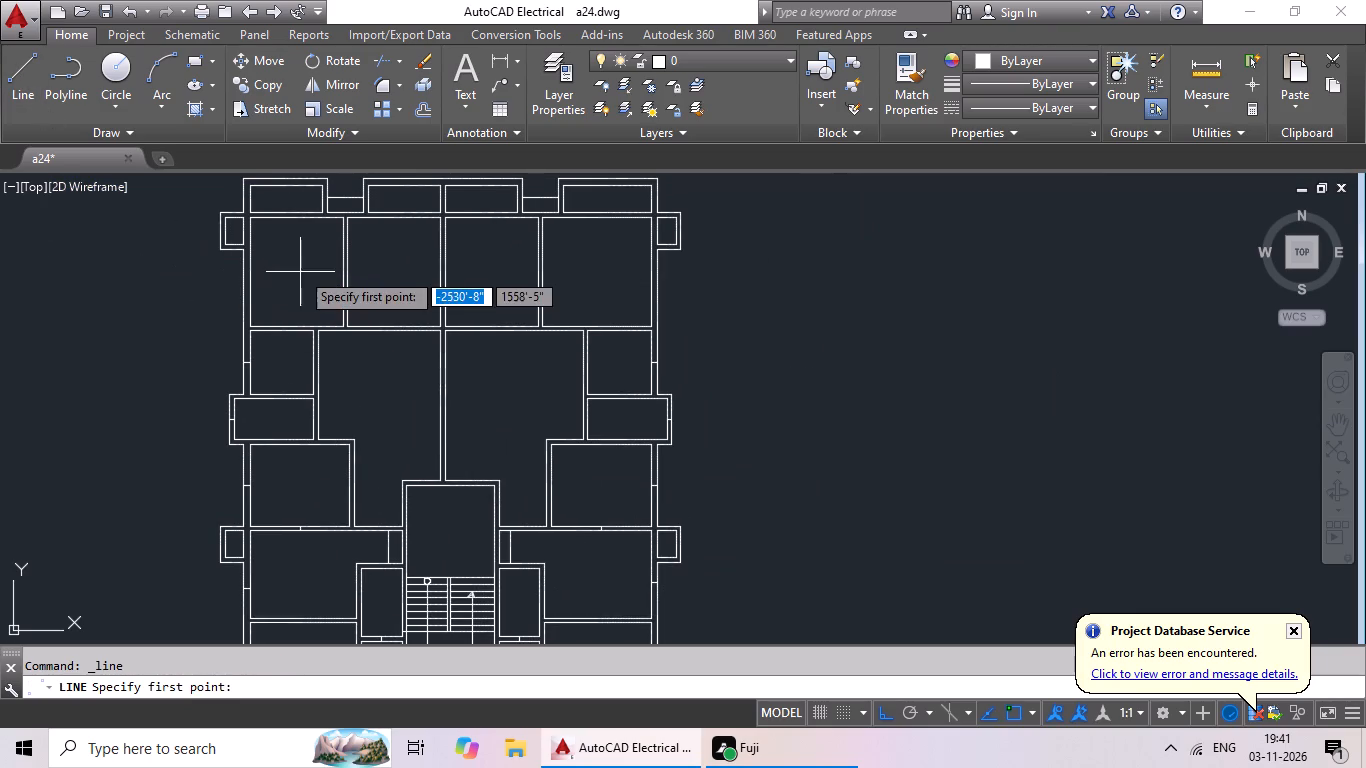
pyautogui.moveTo(300, 269); pyautogui.dragTo(300, 332, button='middle')
pyautogui.moveTo(289, 290); pyautogui.dragTo(266, 350, button='middle')
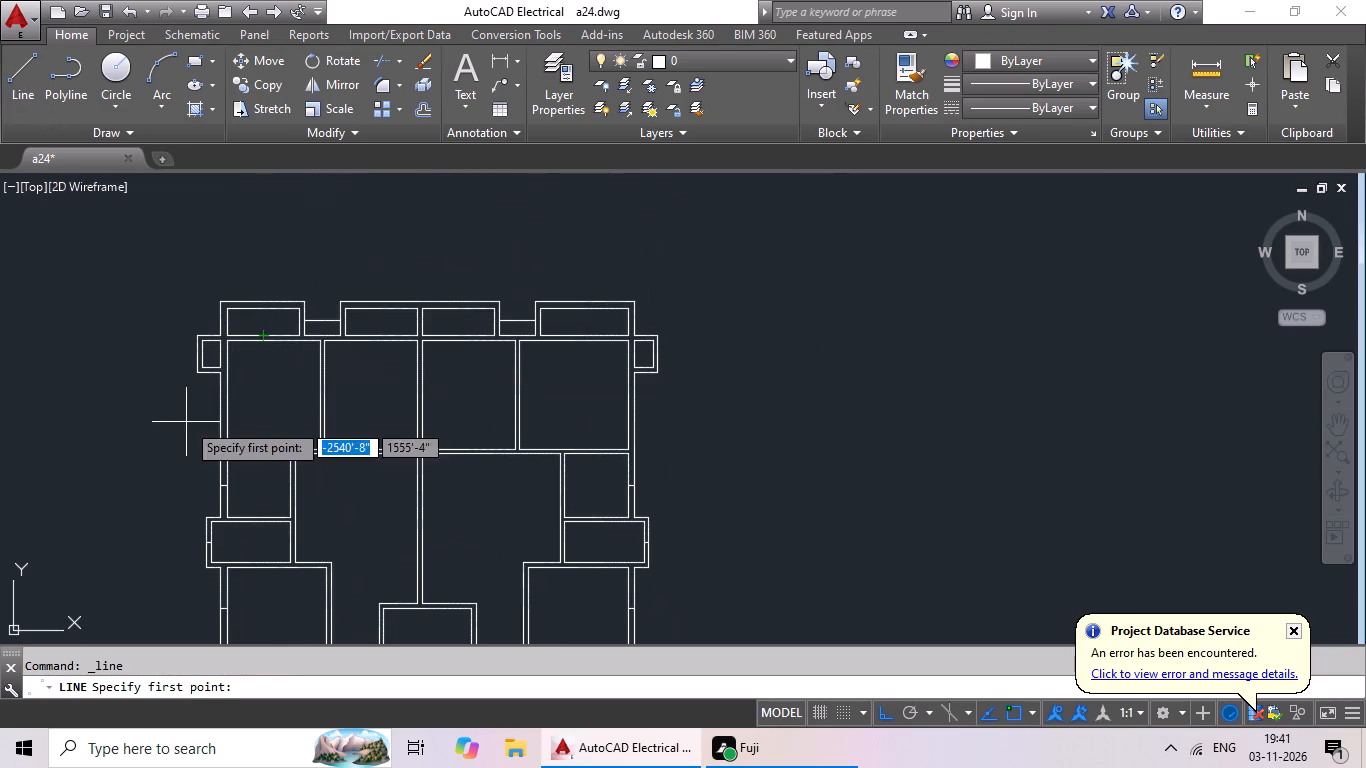
pyautogui.scroll(3, 205, 406)
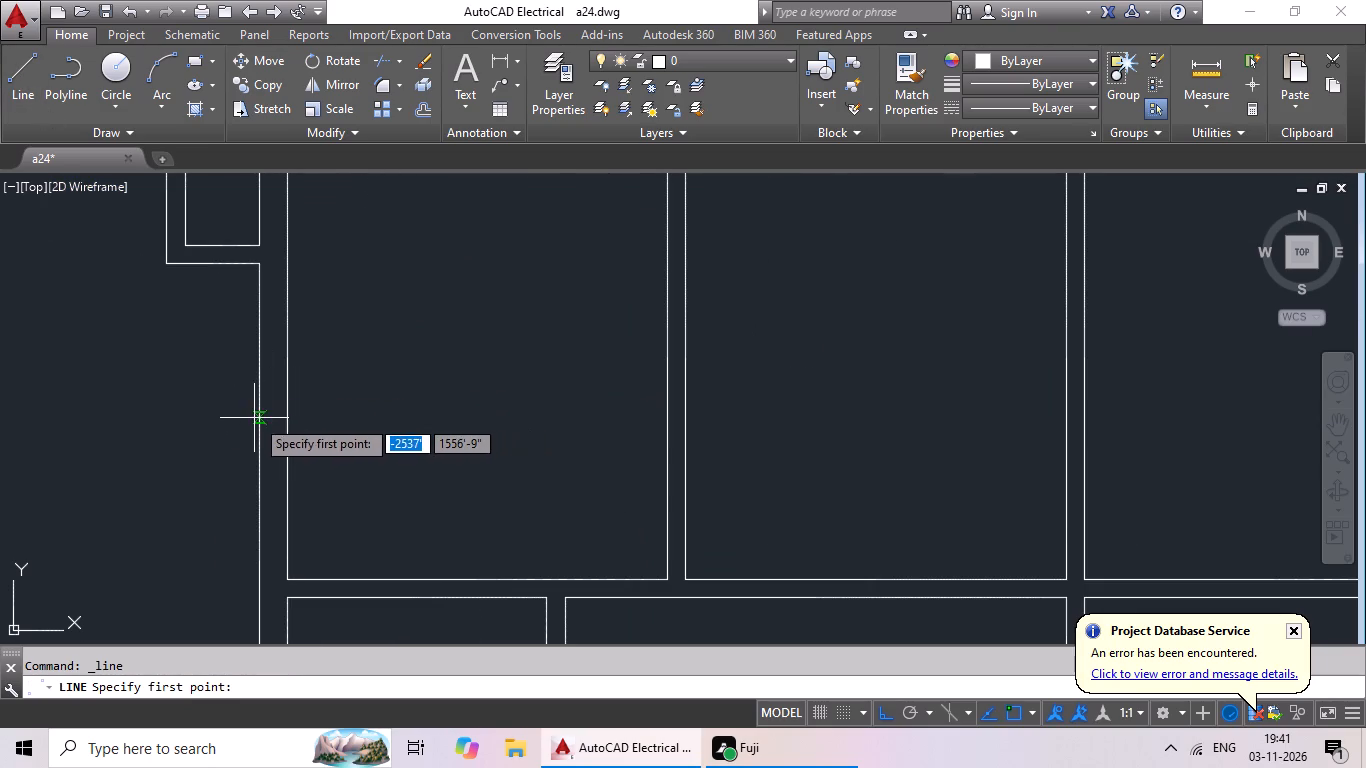
pyautogui.scroll(-2, 258, 417)
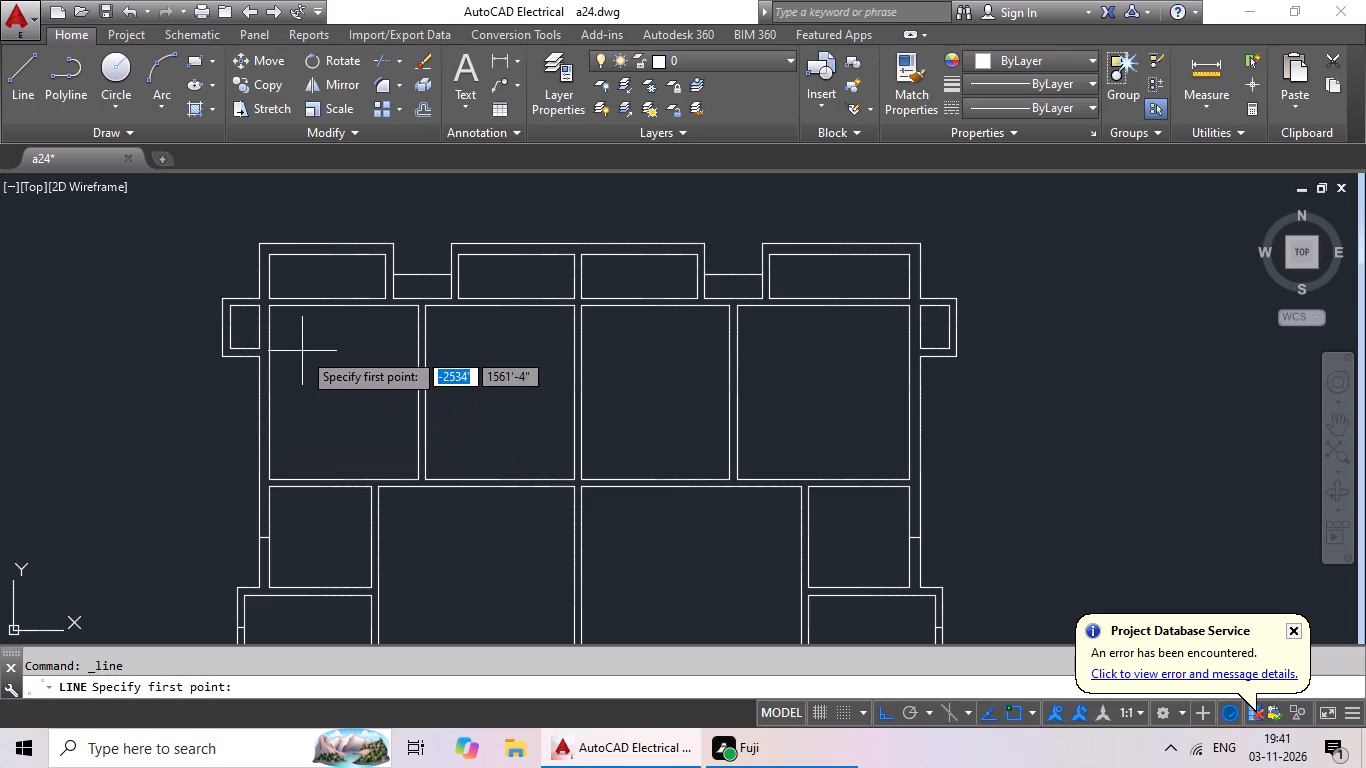
pyautogui.moveTo(308, 337); pyautogui.dragTo(289, 502, button='middle')
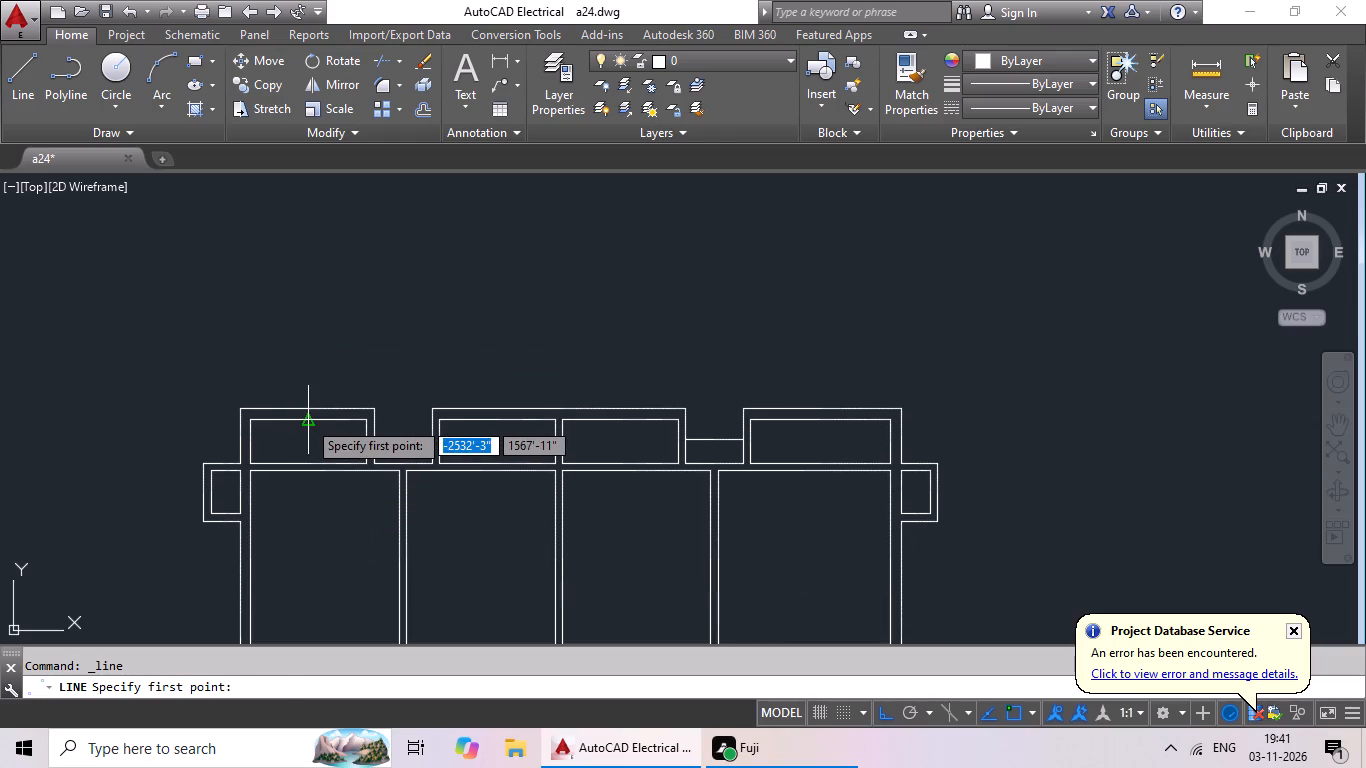
pyautogui.click(307, 420)
pyautogui.click(311, 405)
pyautogui.press('Escape')
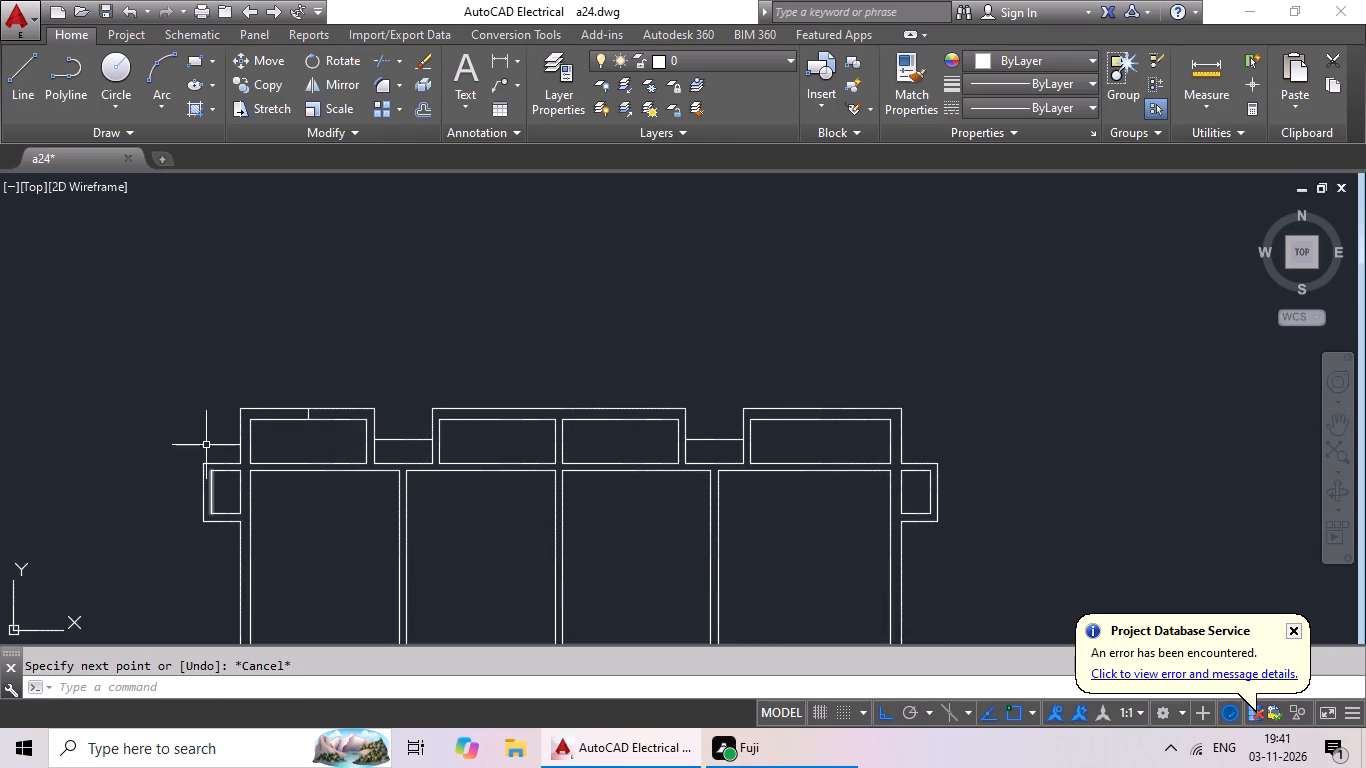
# Draw a horizontal line across the left outer wall of the large upper-left room, slightly below the inner line's midpoint.
pyautogui.click(20, 91)
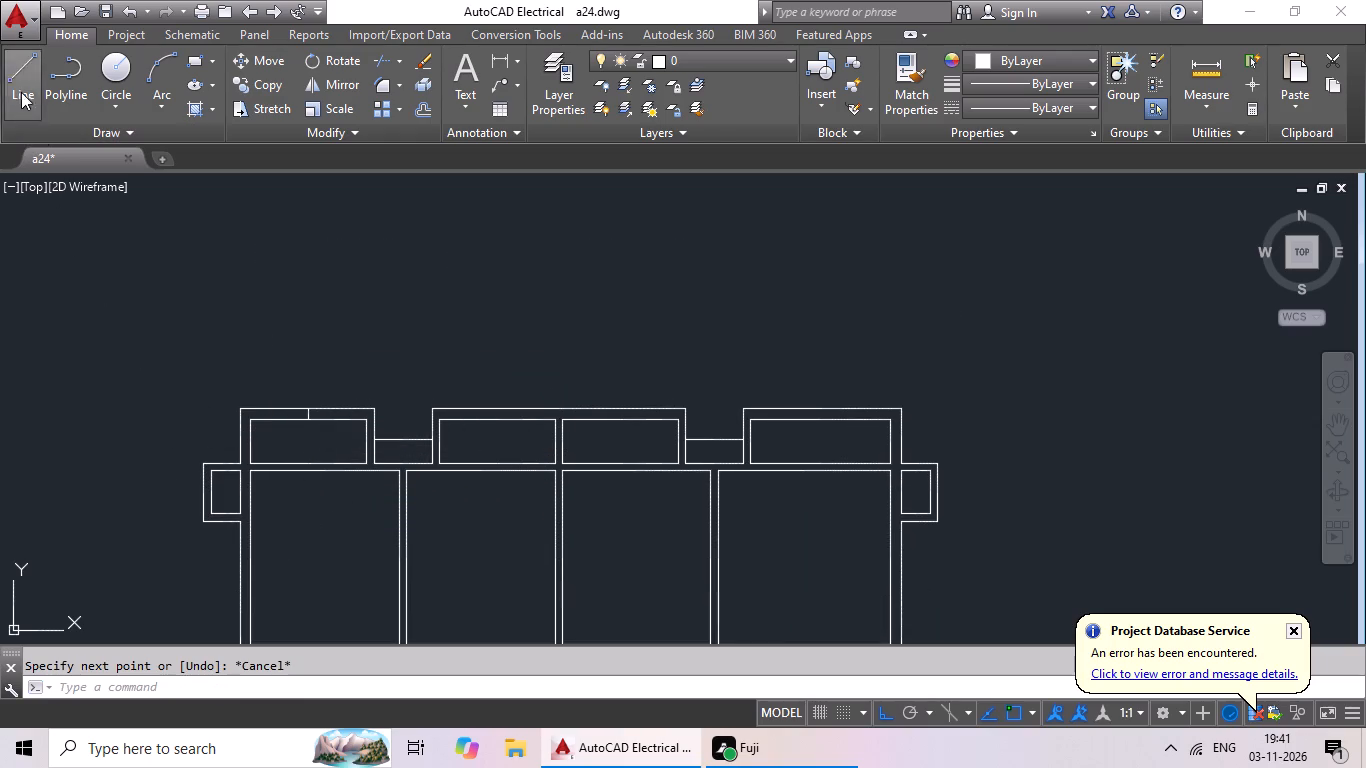
pyautogui.scroll(-2, 210, 403)
pyautogui.moveTo(305, 468); pyautogui.dragTo(334, 401, button='middle')
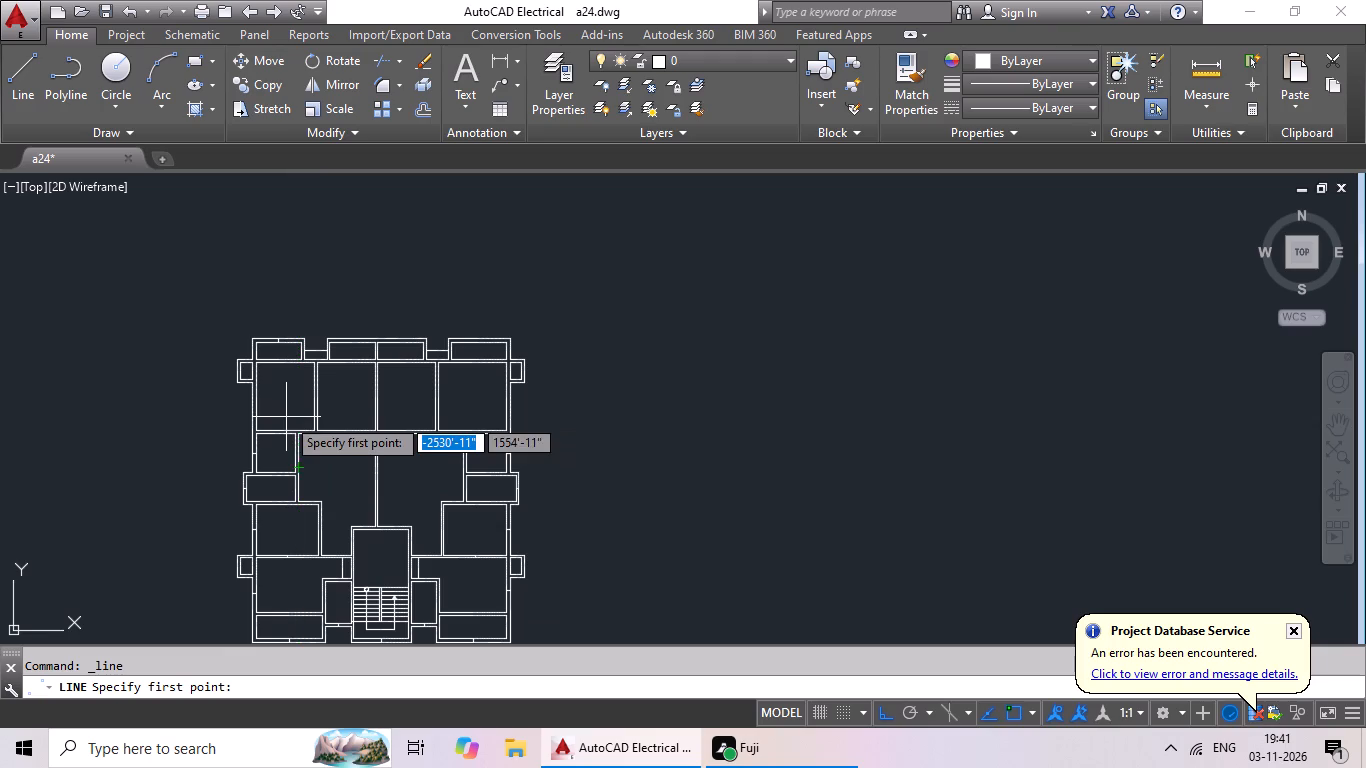
pyautogui.scroll(2, 285, 405)
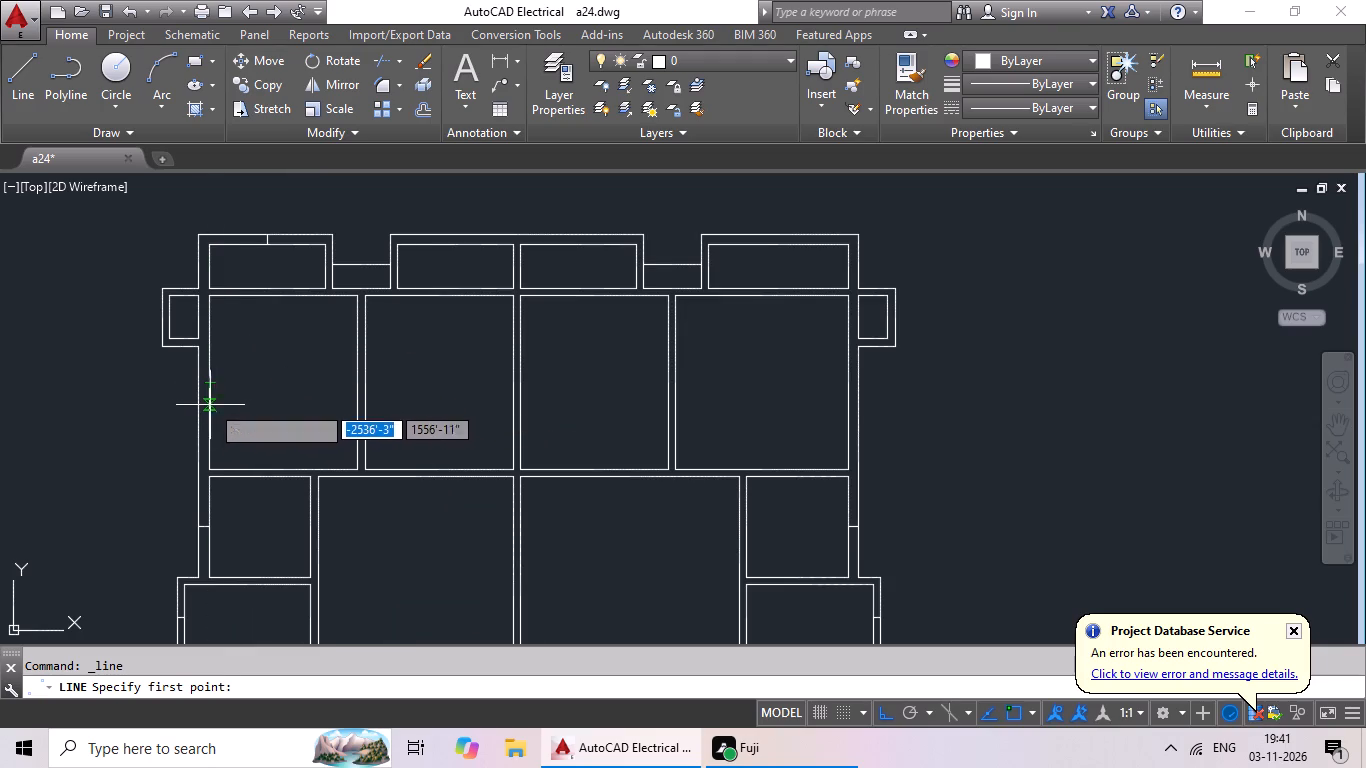
pyautogui.click(207, 402)
pyautogui.click(194, 403)
pyautogui.press('Escape')
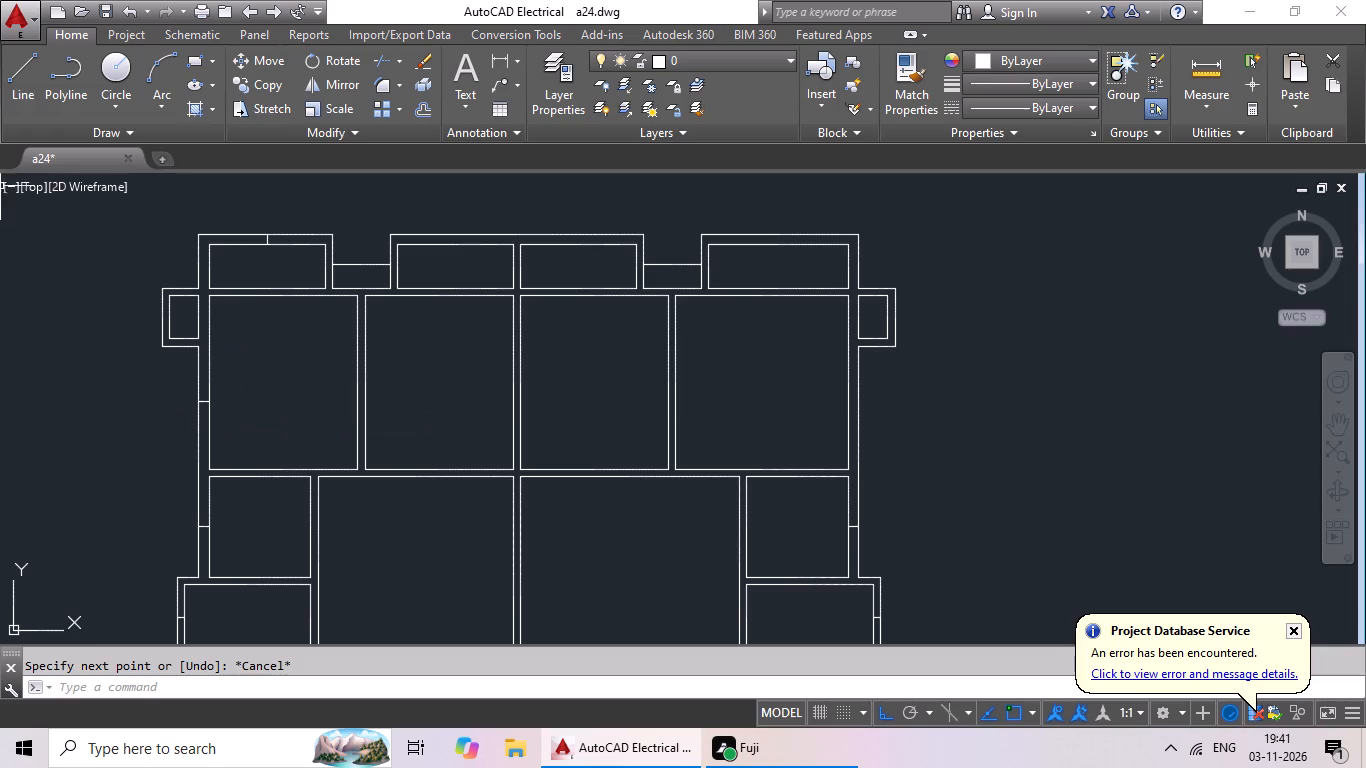
# Draw a vertical line across the top outer wall of the second top-row room from the left, from the inner line's midpoint.
pyautogui.click(17, 95)
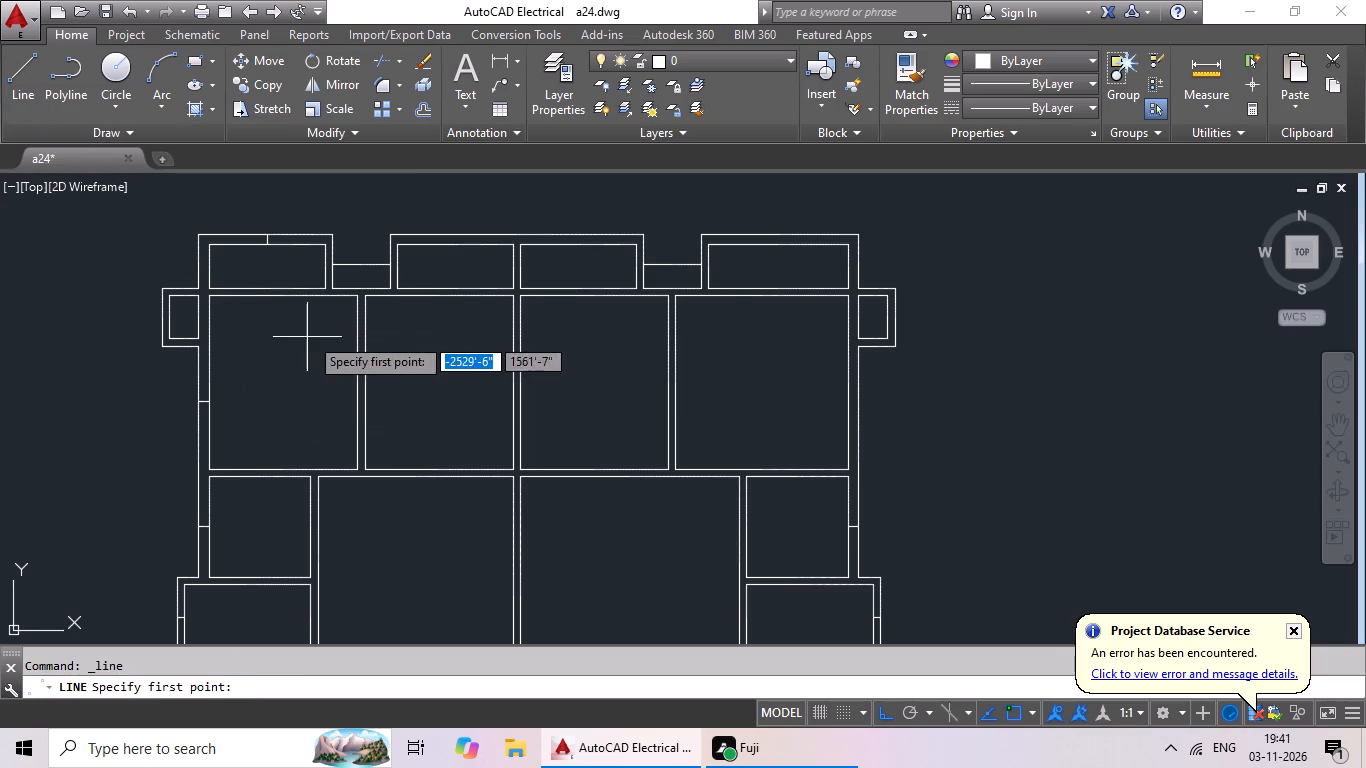
pyautogui.moveTo(368, 338); pyautogui.dragTo(322, 425, button='middle')
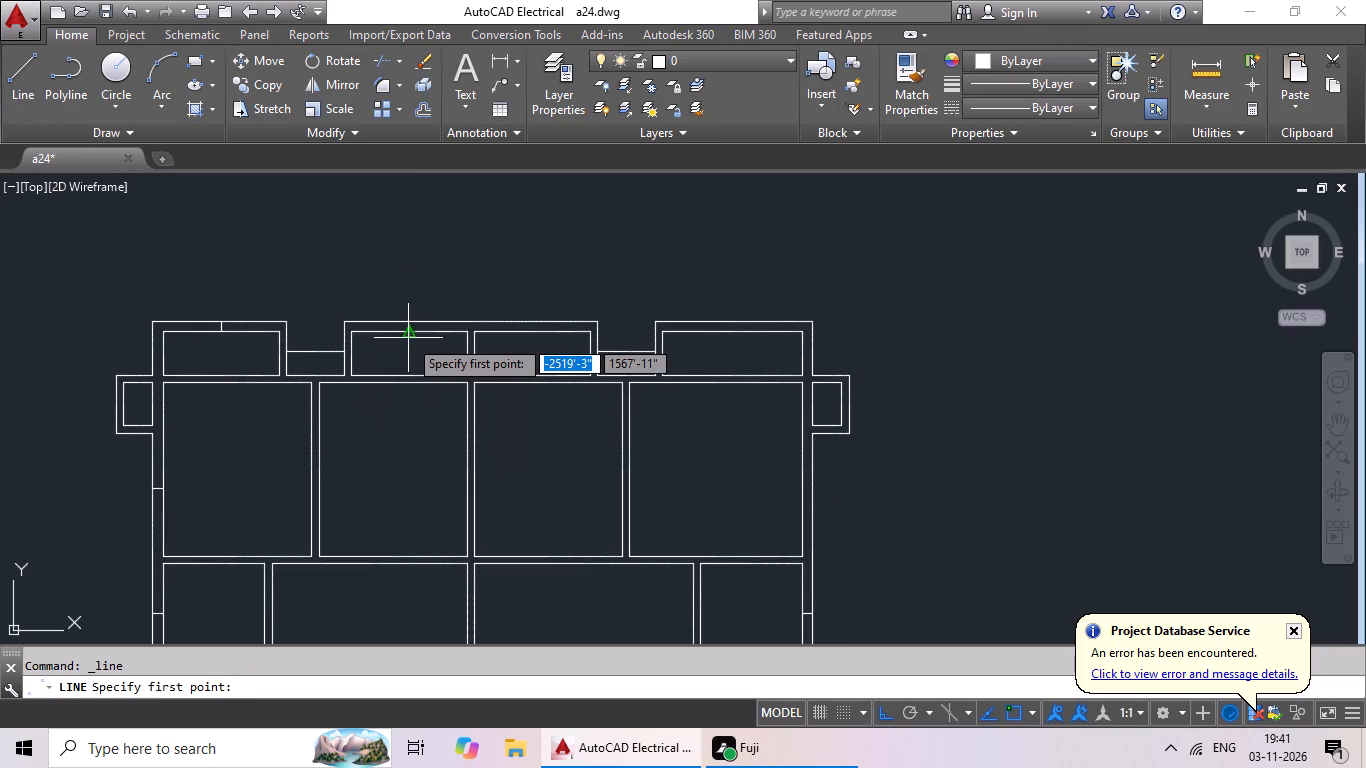
pyautogui.click(412, 334)
pyautogui.click(412, 320)
pyautogui.press('Escape')
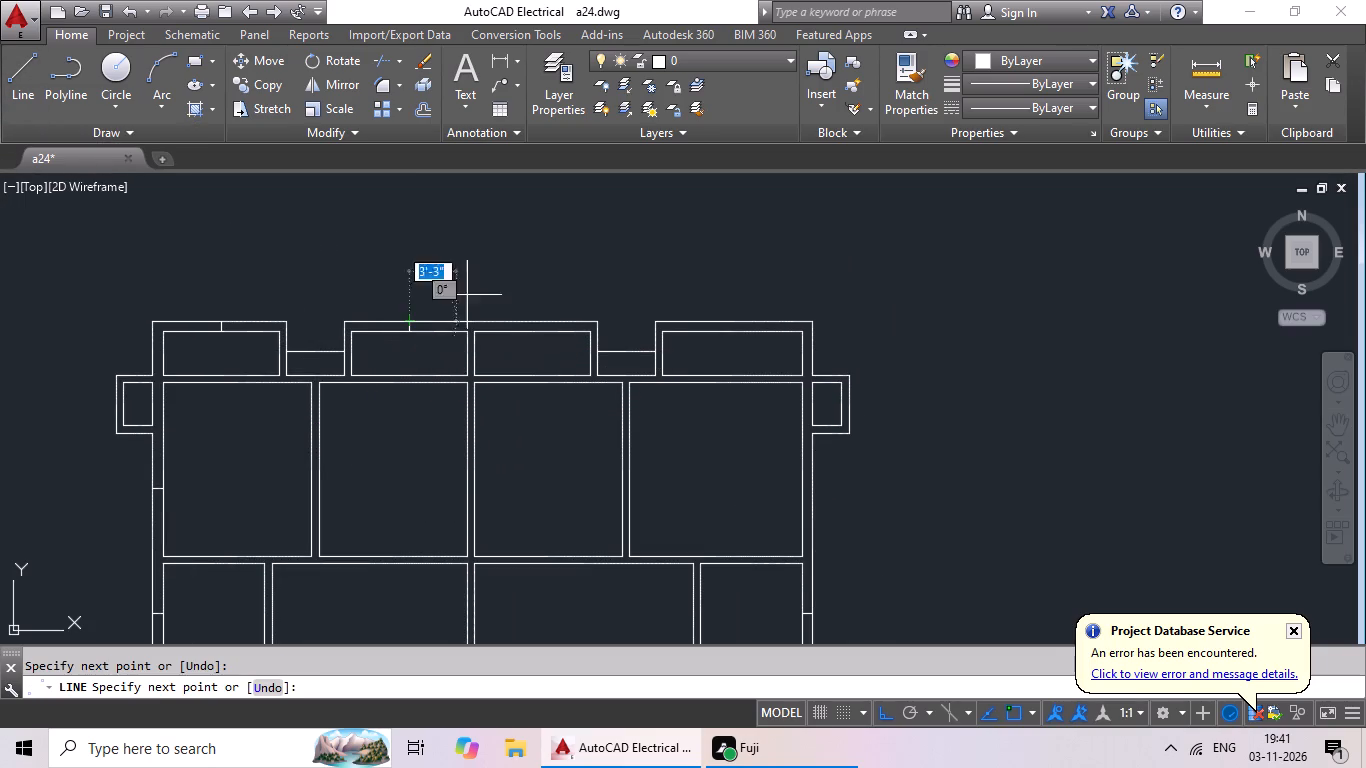
# Draw a vertical line across the top outer wall of the third top-row room from the left, from the inner line's midpoint.
pyautogui.click(15, 98)
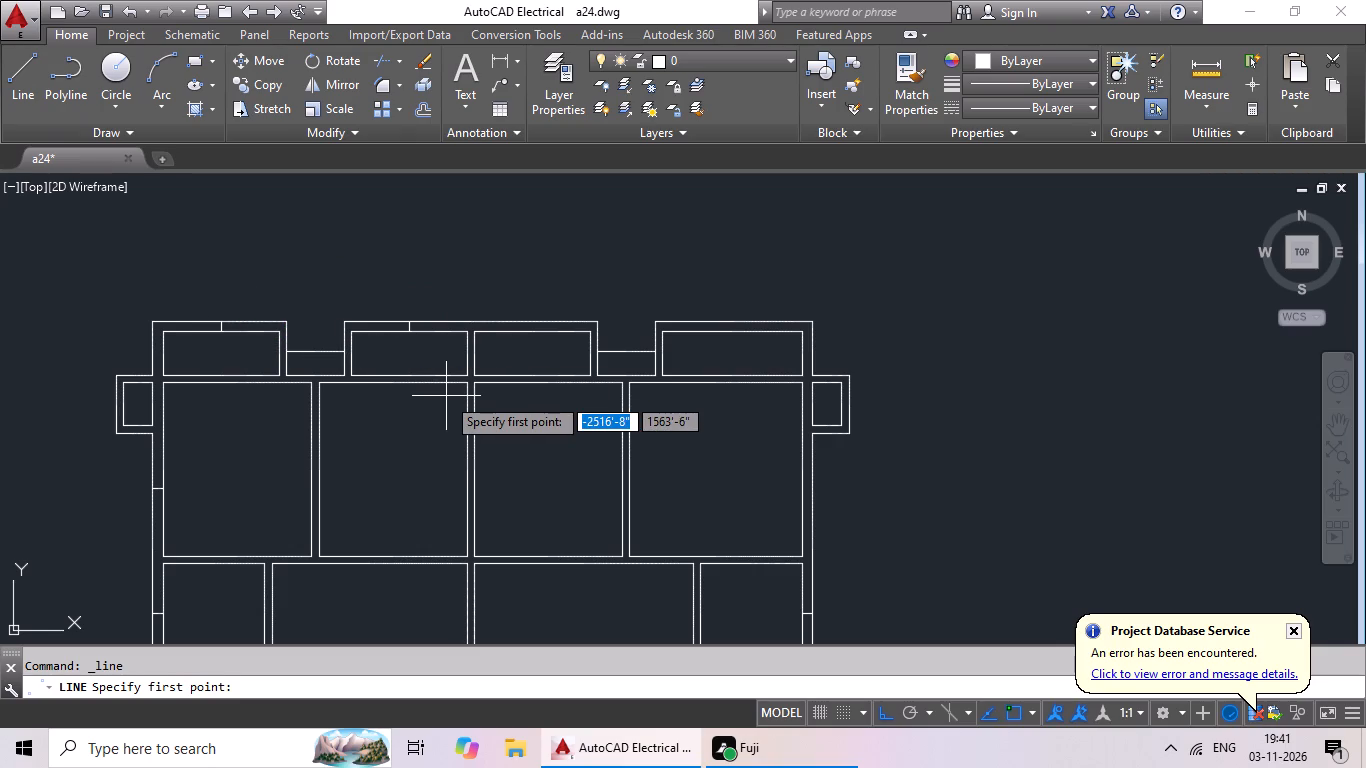
pyautogui.click(535, 335)
pyautogui.click(536, 319)
pyautogui.press('Escape')
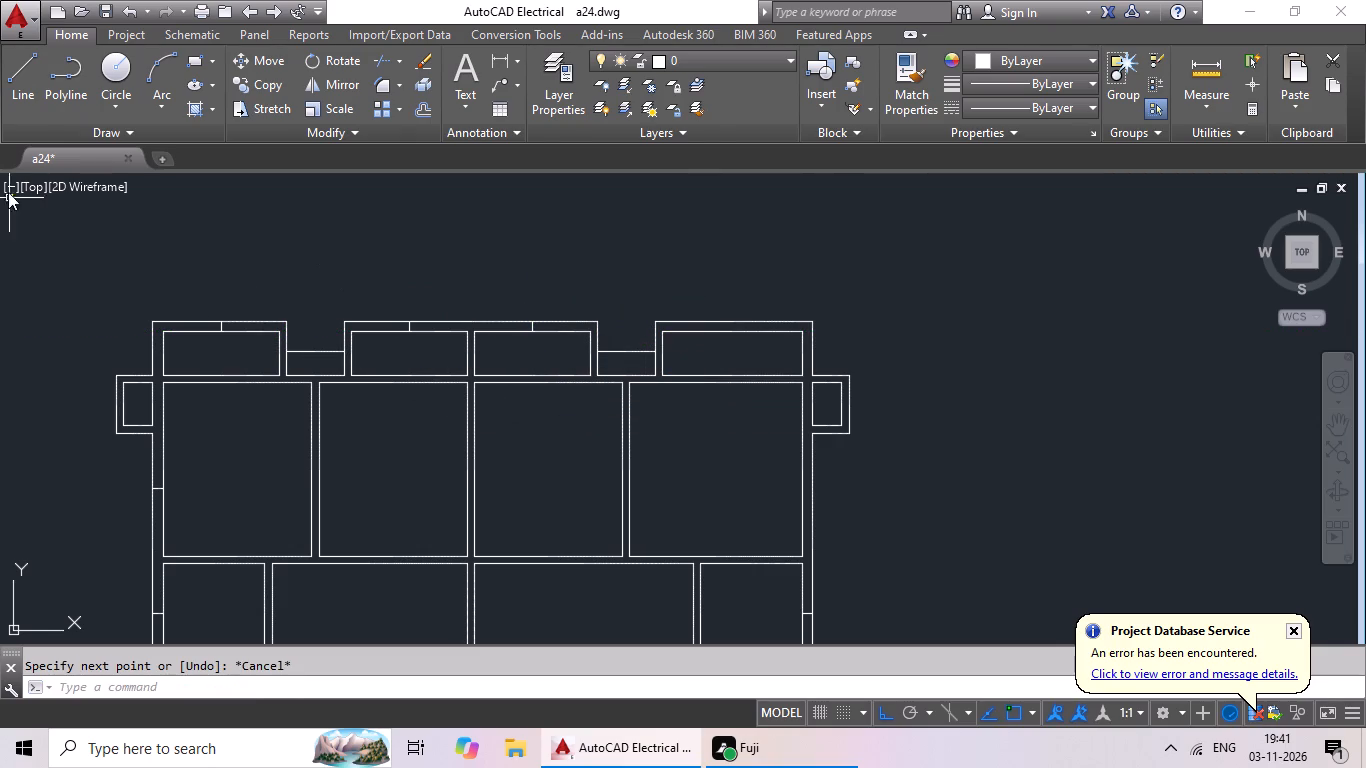
# Draw a vertical line about 9" long across the top outer wall of the rightmost top-row room, from the inner line's midpoint.
pyautogui.click(22, 108)
pyautogui.scroll(-1, 435, 331)
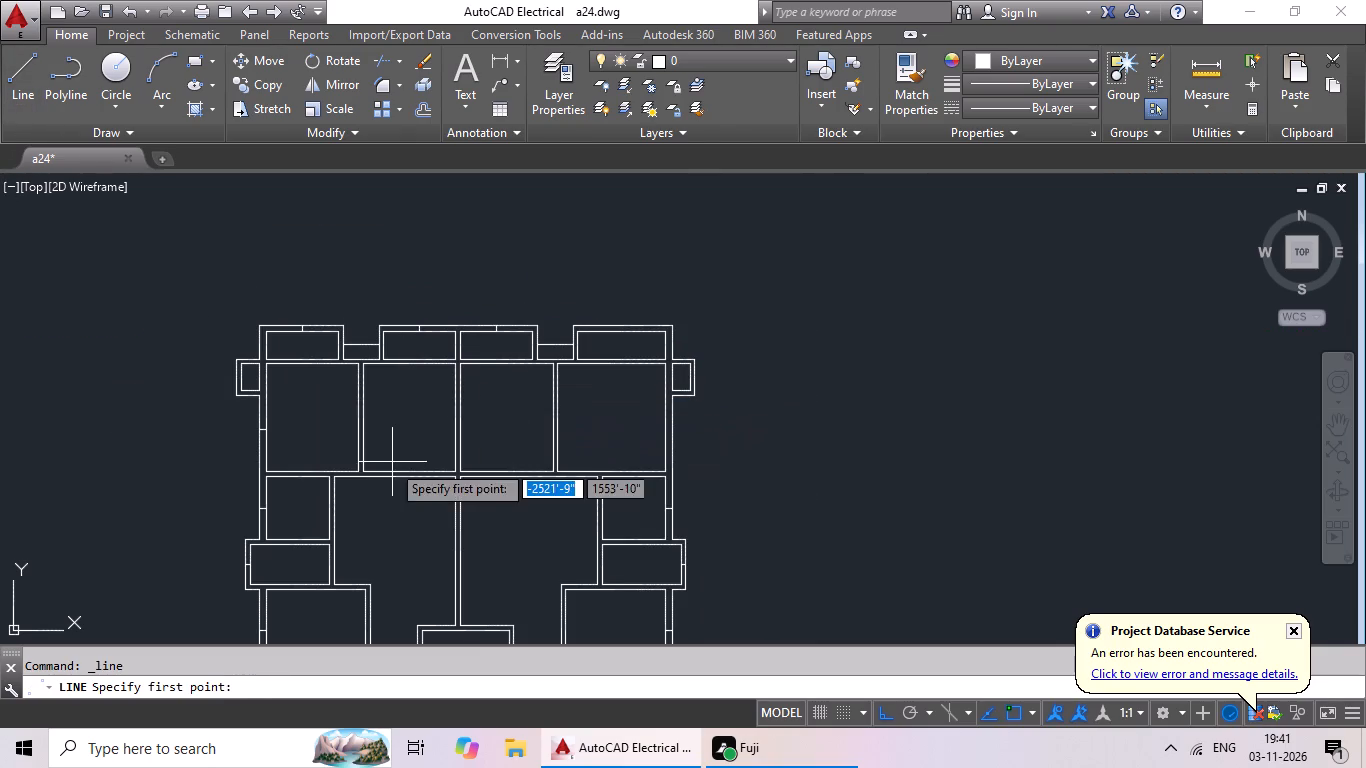
pyautogui.moveTo(465, 411); pyautogui.dragTo(274, 448, button='middle')
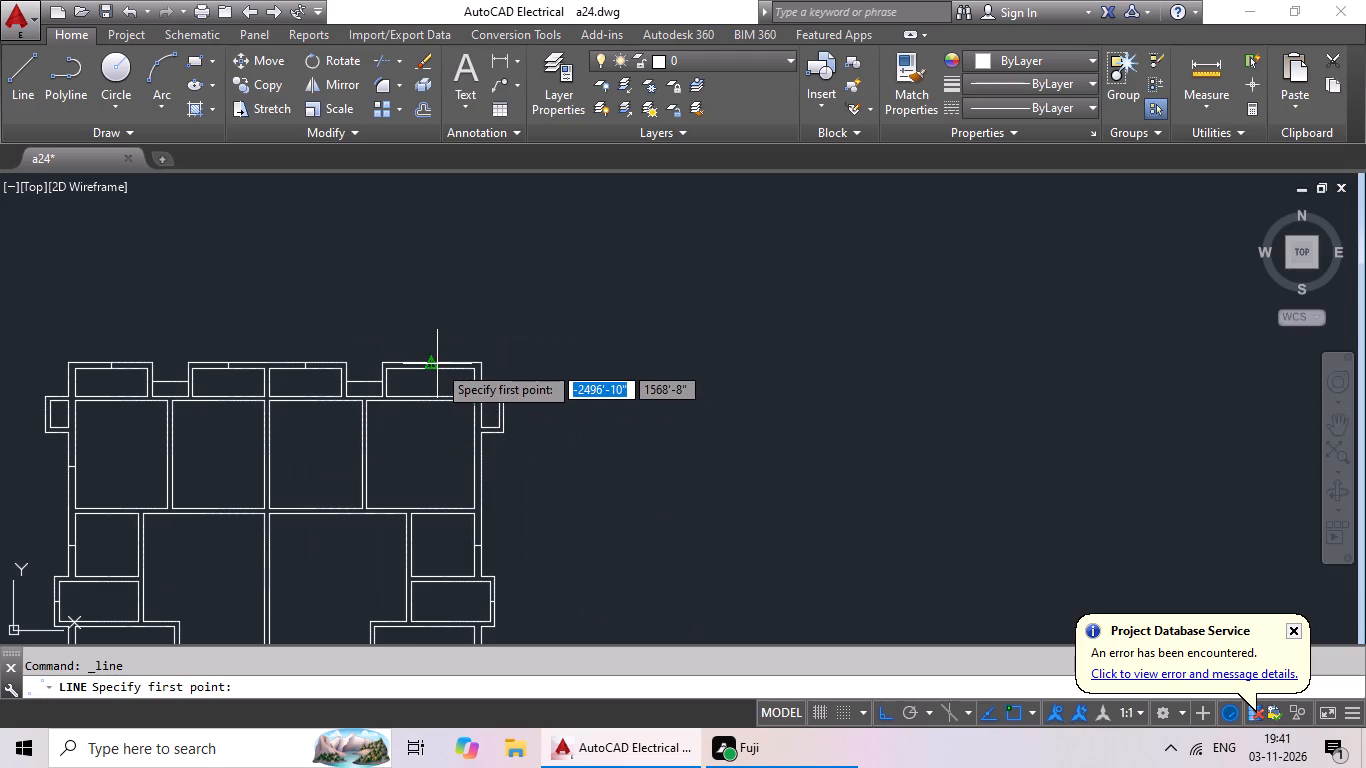
pyautogui.click(432, 374)
pyautogui.scroll(2, 433, 364)
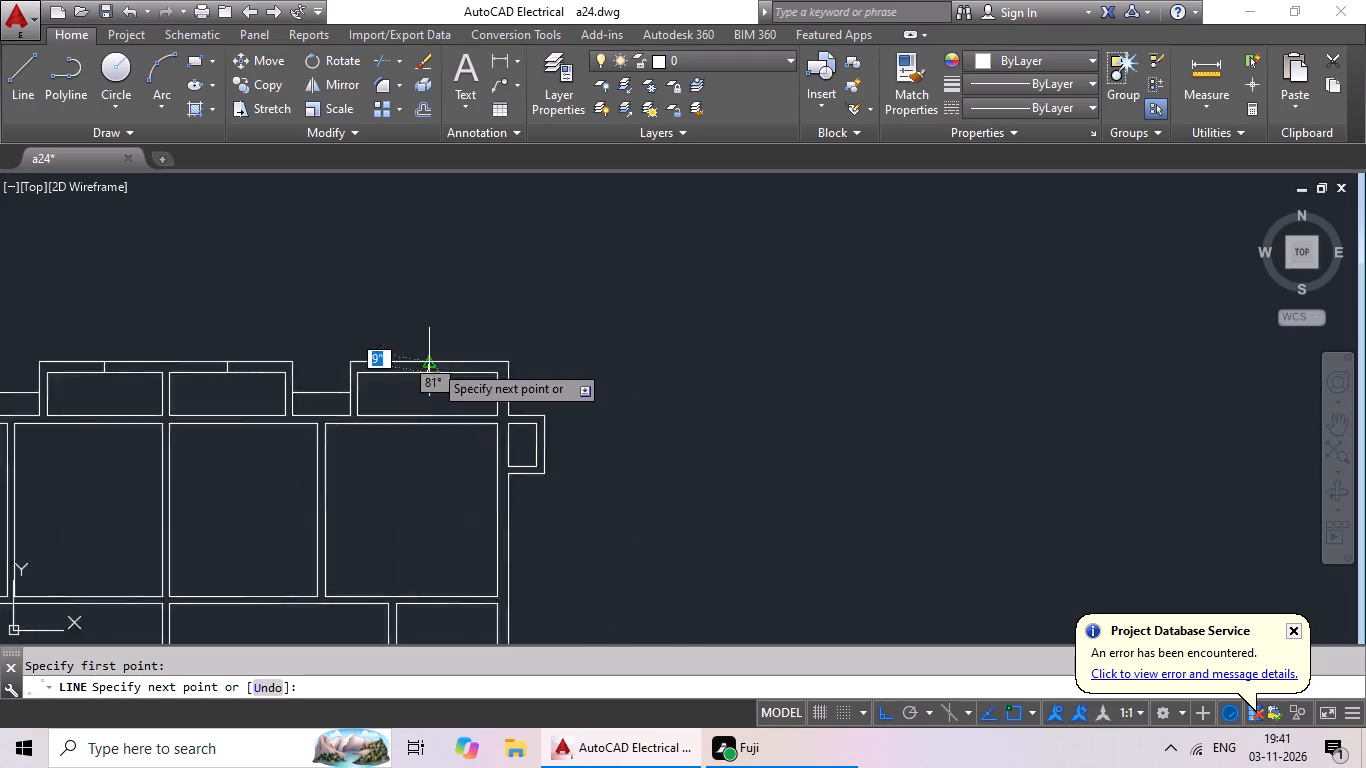
pyautogui.scroll(3, 433, 363)
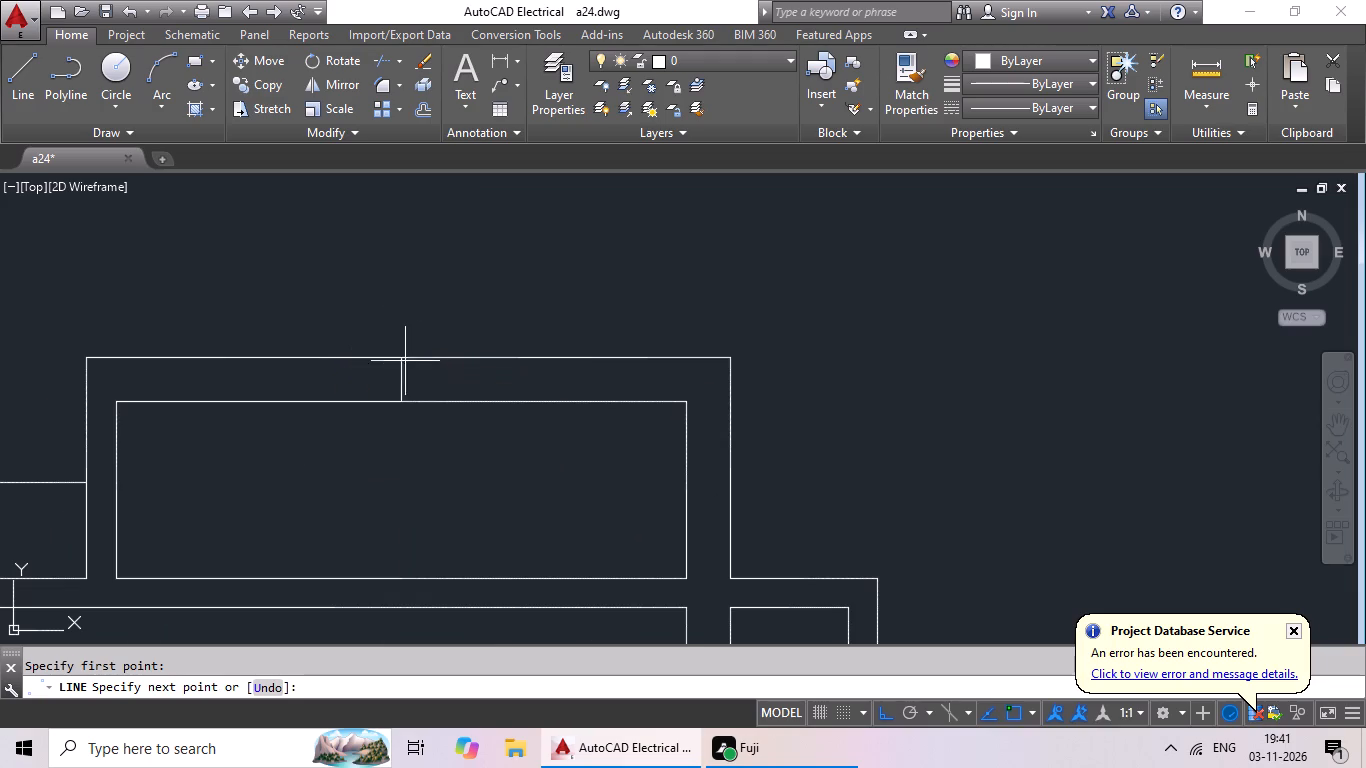
pyautogui.click(405, 361)
pyautogui.press('Escape')
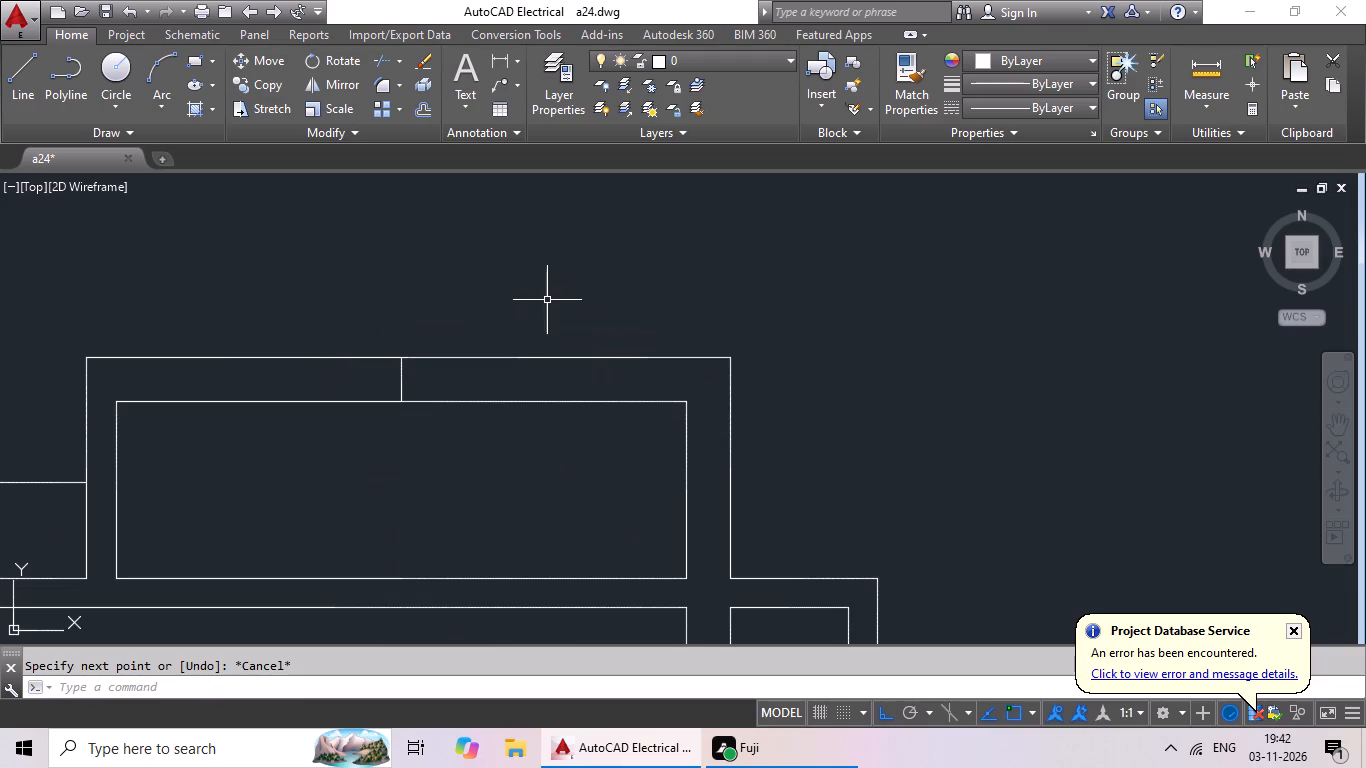
# Draw a 9" horizontal line across the right outer wall of the large upper-right room, from the inner line's midpoint.
pyautogui.scroll(-3, 559, 299)
pyautogui.moveTo(525, 399); pyautogui.dragTo(651, 346, button='middle')
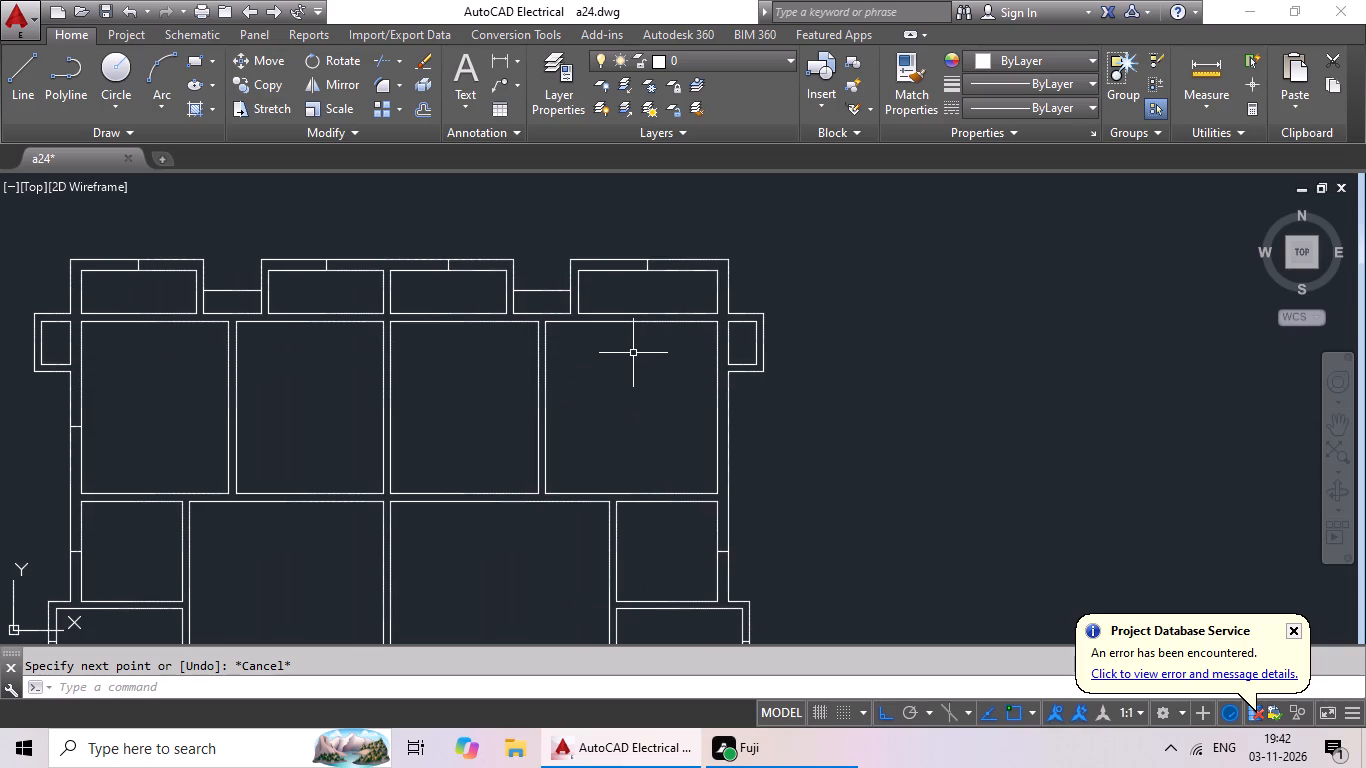
pyautogui.click(24, 100)
pyautogui.scroll(-2, 285, 259)
pyautogui.scroll(3, 281, 331)
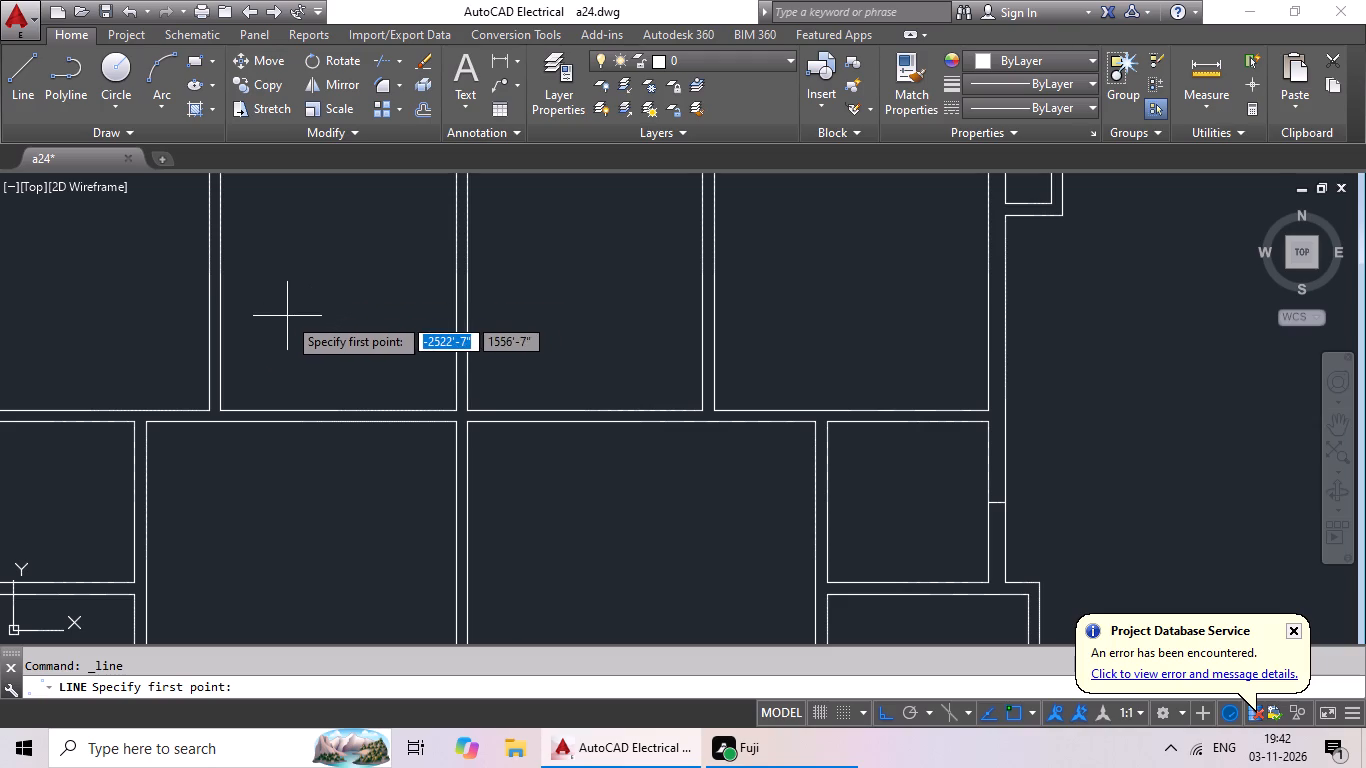
pyautogui.scroll(-2, 314, 391)
pyautogui.moveTo(317, 376); pyautogui.dragTo(424, 407, button='middle')
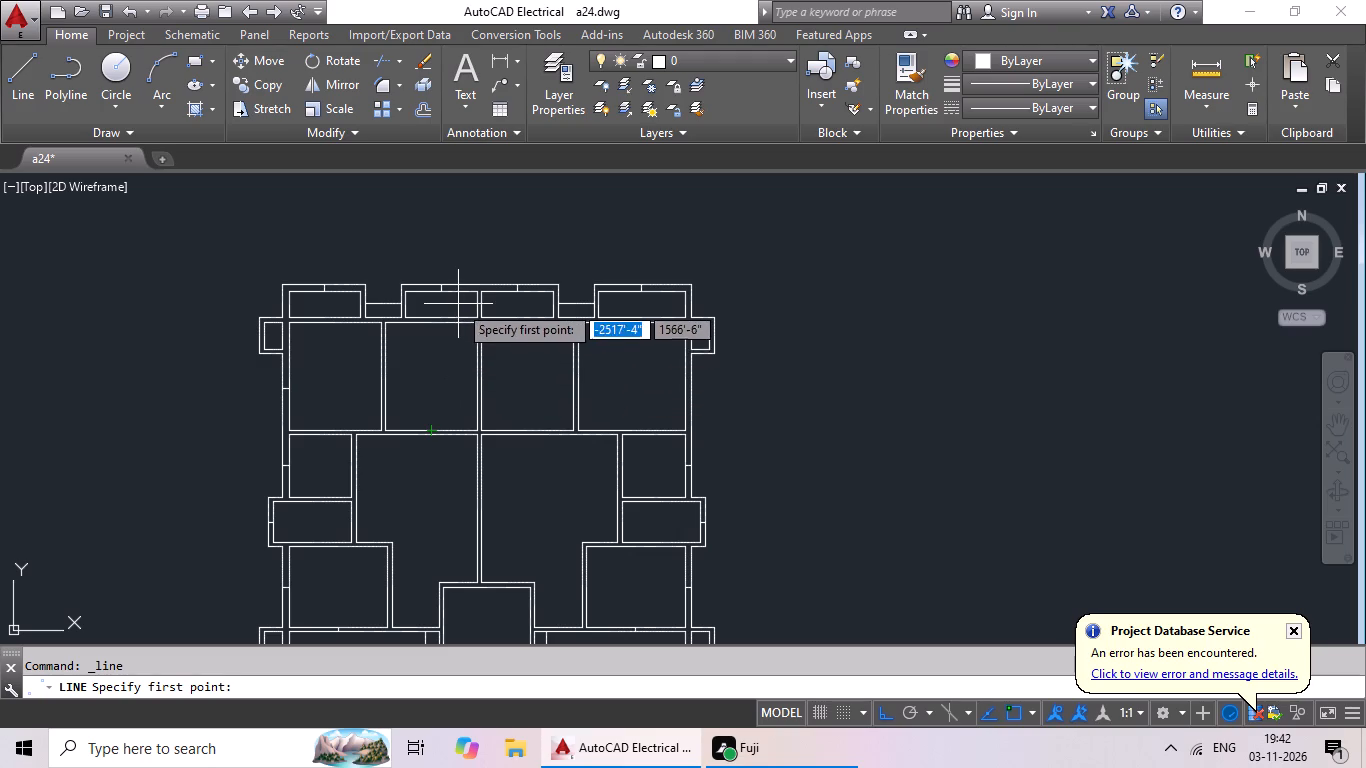
pyautogui.scroll(2, 694, 382)
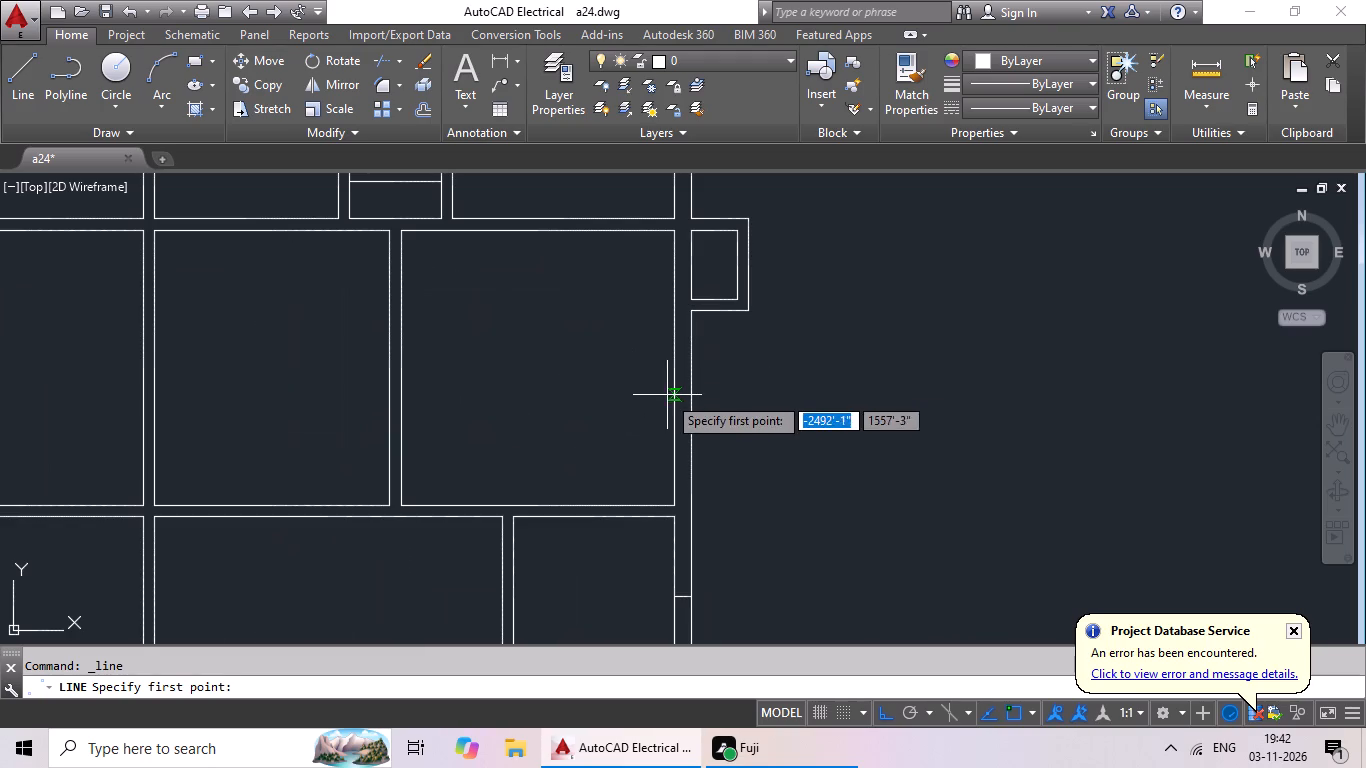
pyautogui.click(675, 370)
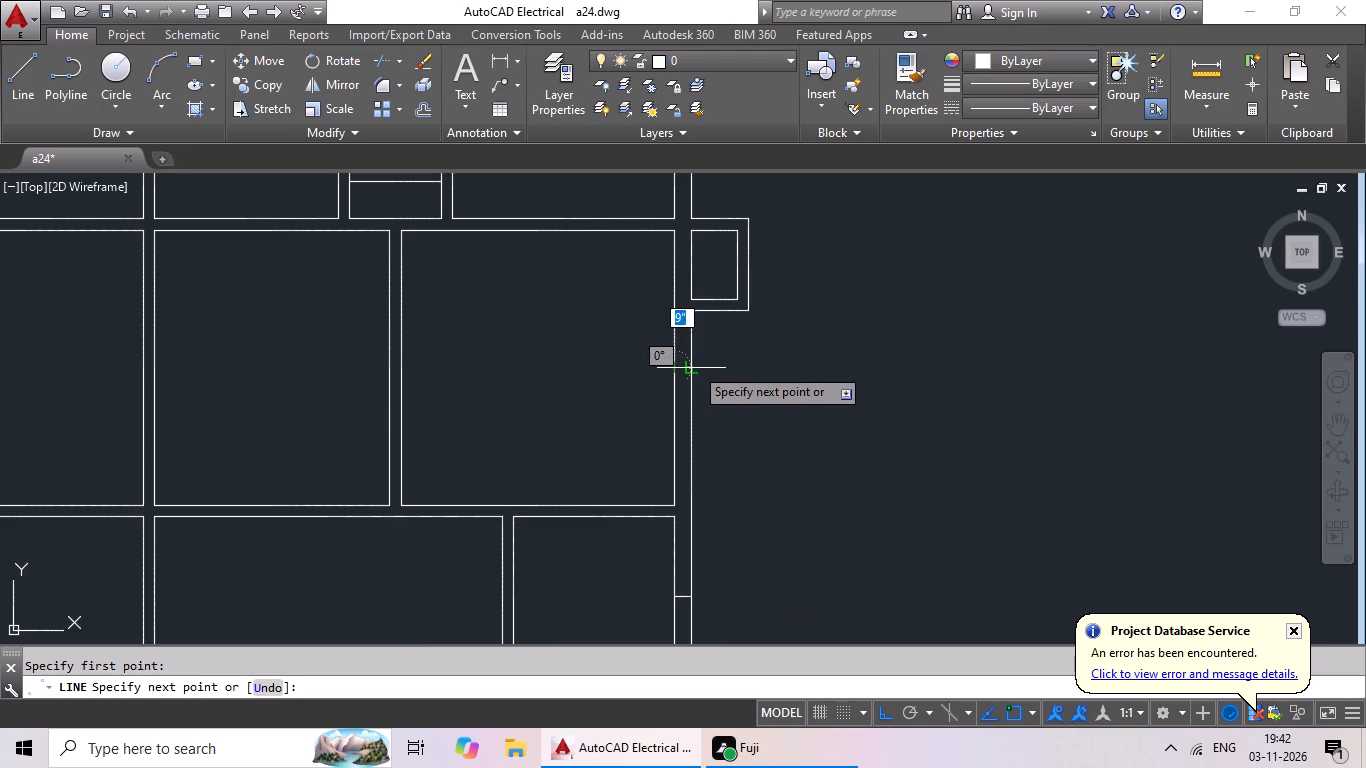
pyautogui.click(695, 365)
pyautogui.press('Escape')
# Examine the whole floor plan, especially the top-row rooms and side outer walls, for walls still lacking short cross lines.
pyautogui.scroll(-2, 780, 384)
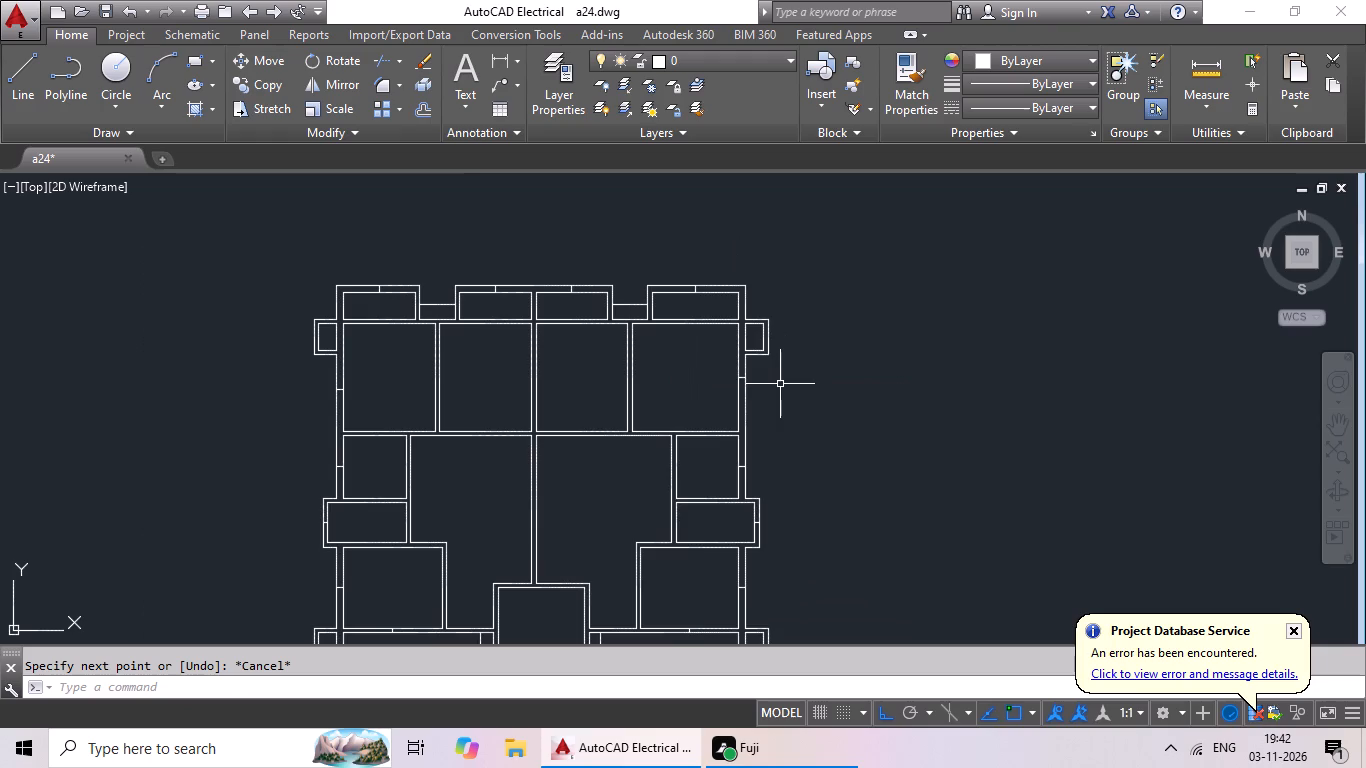
pyautogui.moveTo(780, 384); pyautogui.dragTo(712, 411, button='middle')
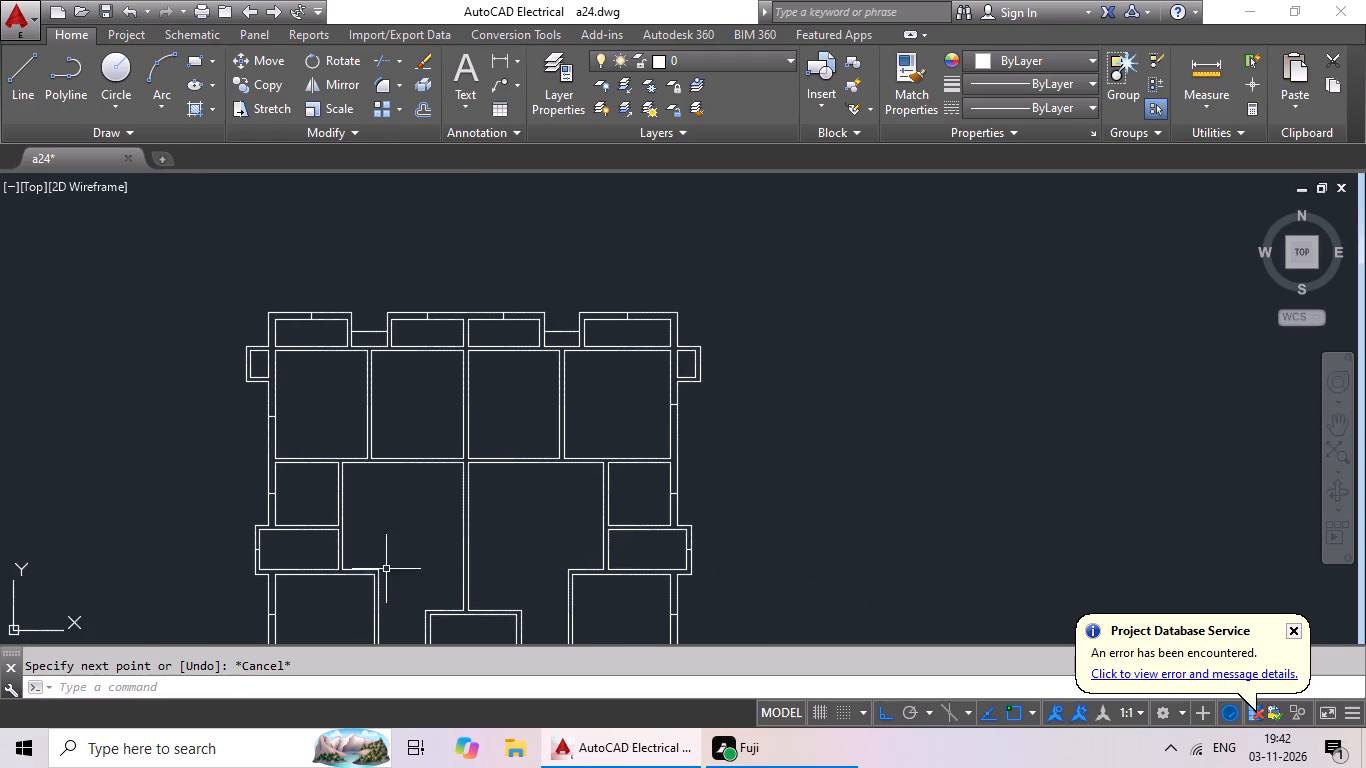
pyautogui.scroll(-2, 232, 522)
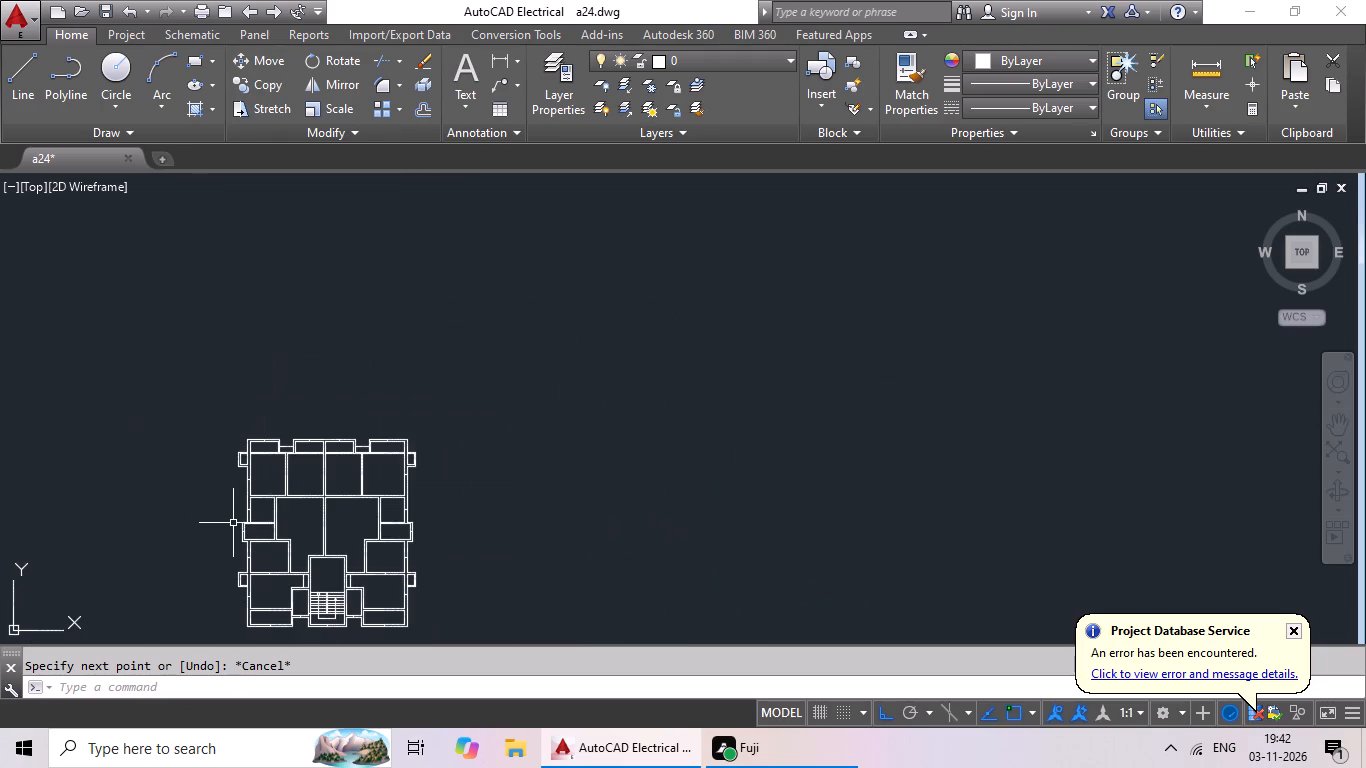
pyautogui.scroll(3, 374, 495)
pyautogui.moveTo(272, 458); pyautogui.dragTo(570, 456, button='middle')
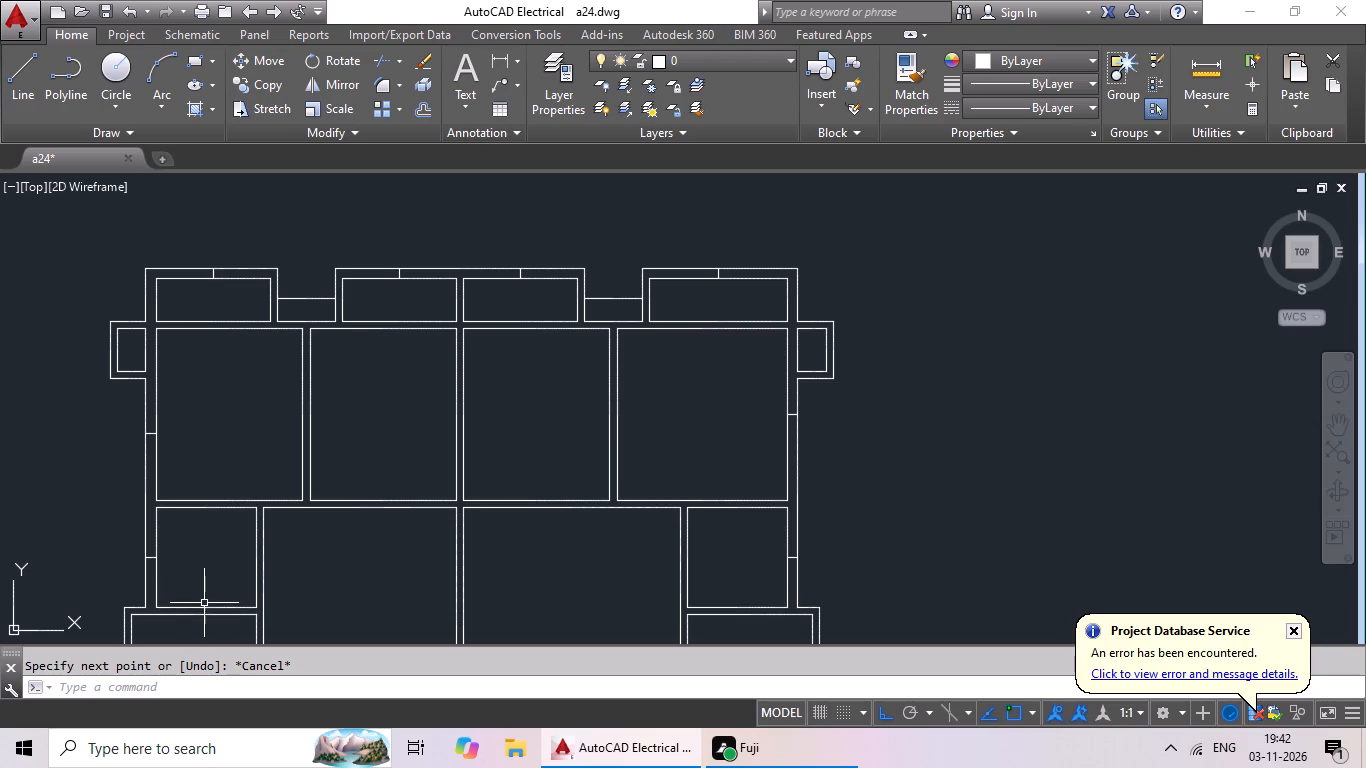
pyautogui.click(35, 89)
pyautogui.scroll(-3, 150, 297)
pyautogui.moveTo(182, 327); pyautogui.dragTo(427, 347, button='middle')
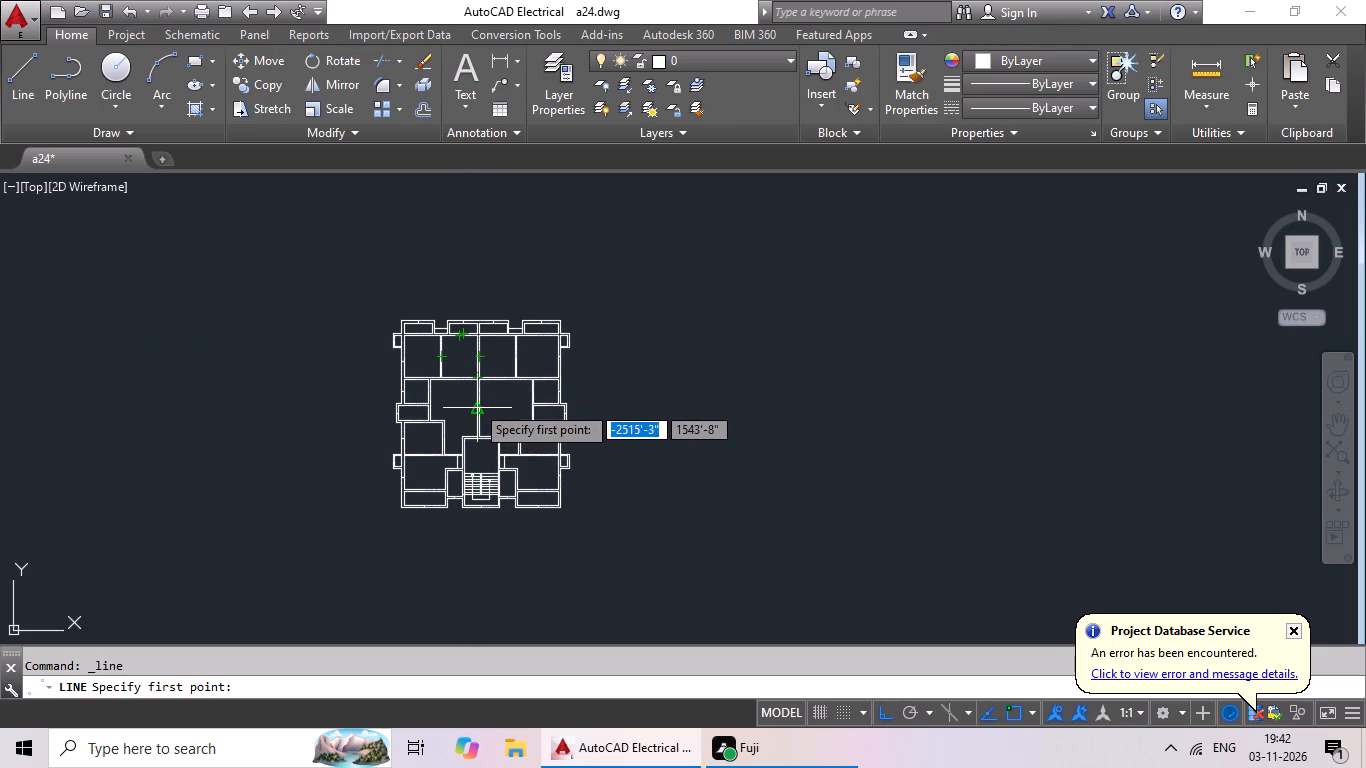
pyautogui.scroll(1, 602, 356)
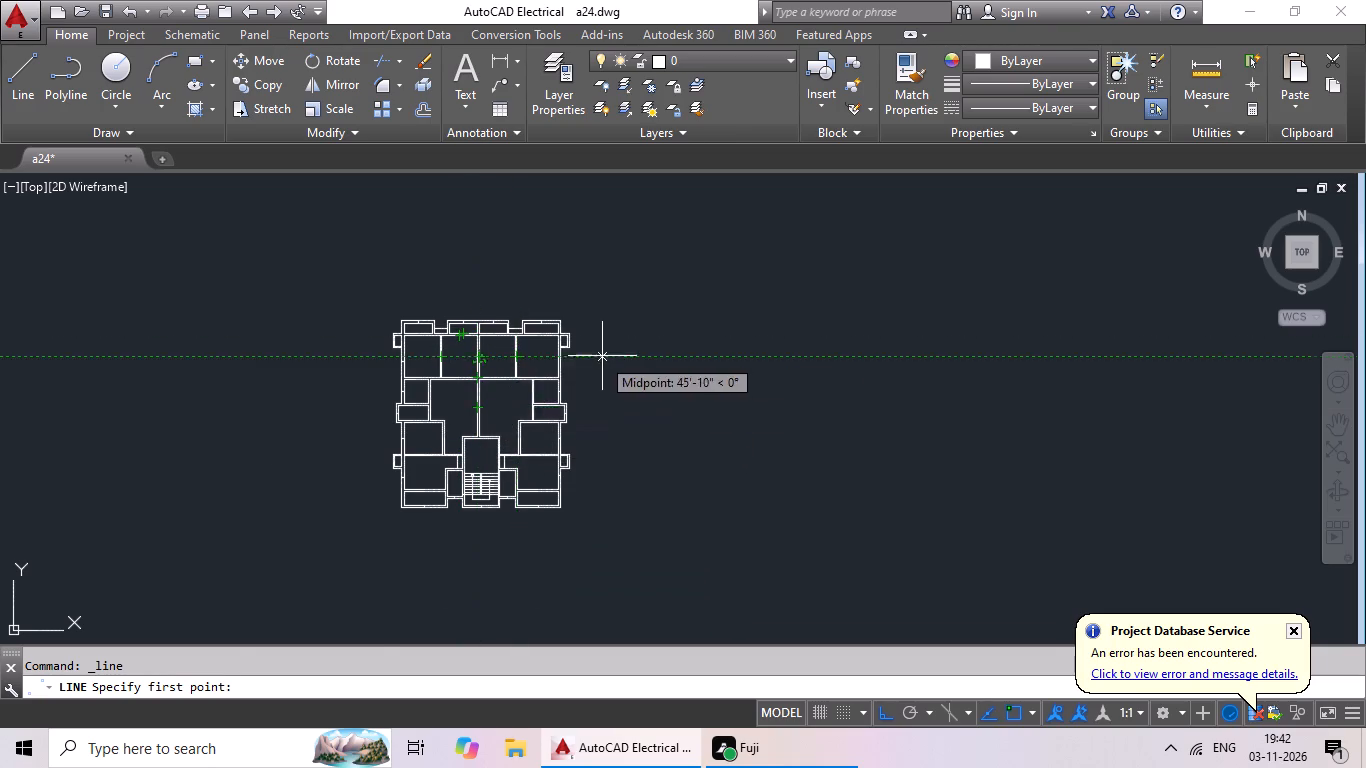
pyautogui.scroll(1, 602, 356)
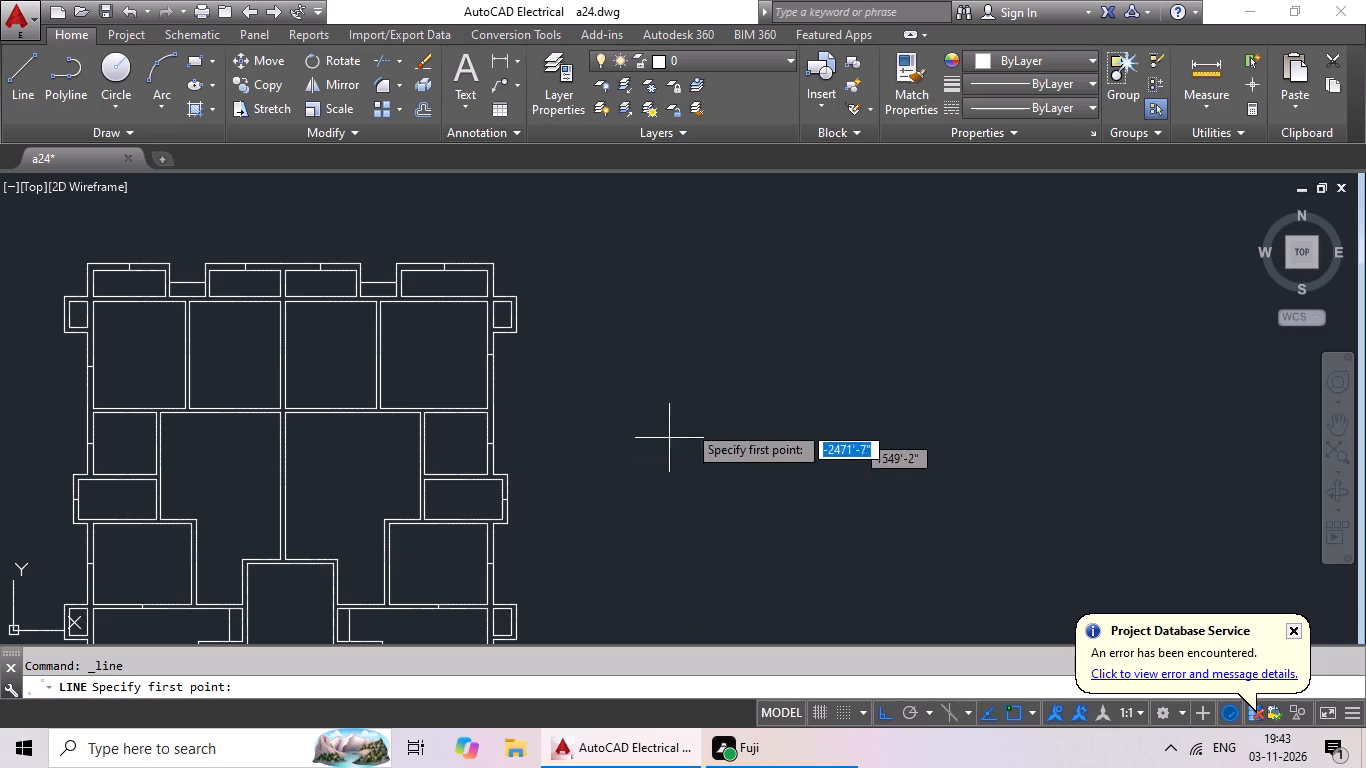
pyautogui.moveTo(720, 399); pyautogui.dragTo(801, 209, button='middle')
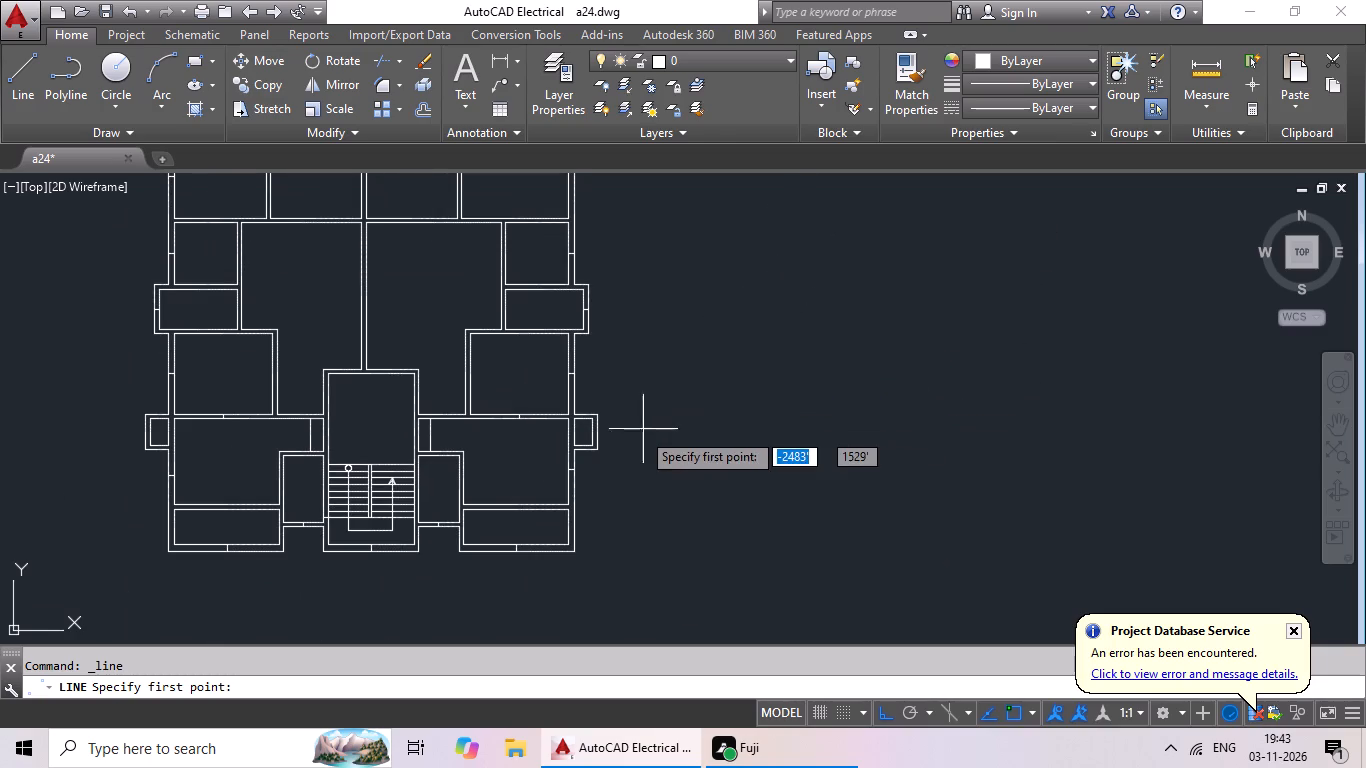
pyautogui.scroll(-1, 634, 499)
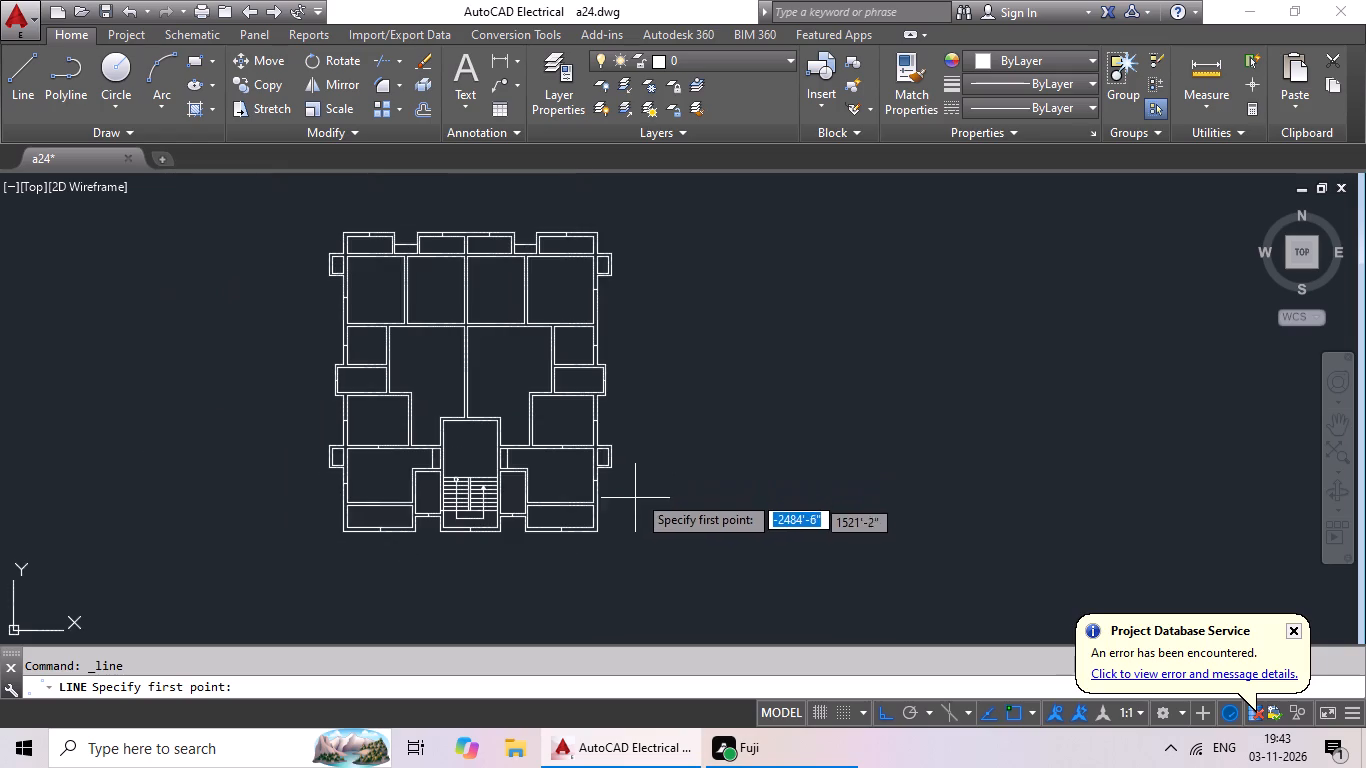
pyautogui.moveTo(653, 404); pyautogui.dragTo(638, 460, button='middle')
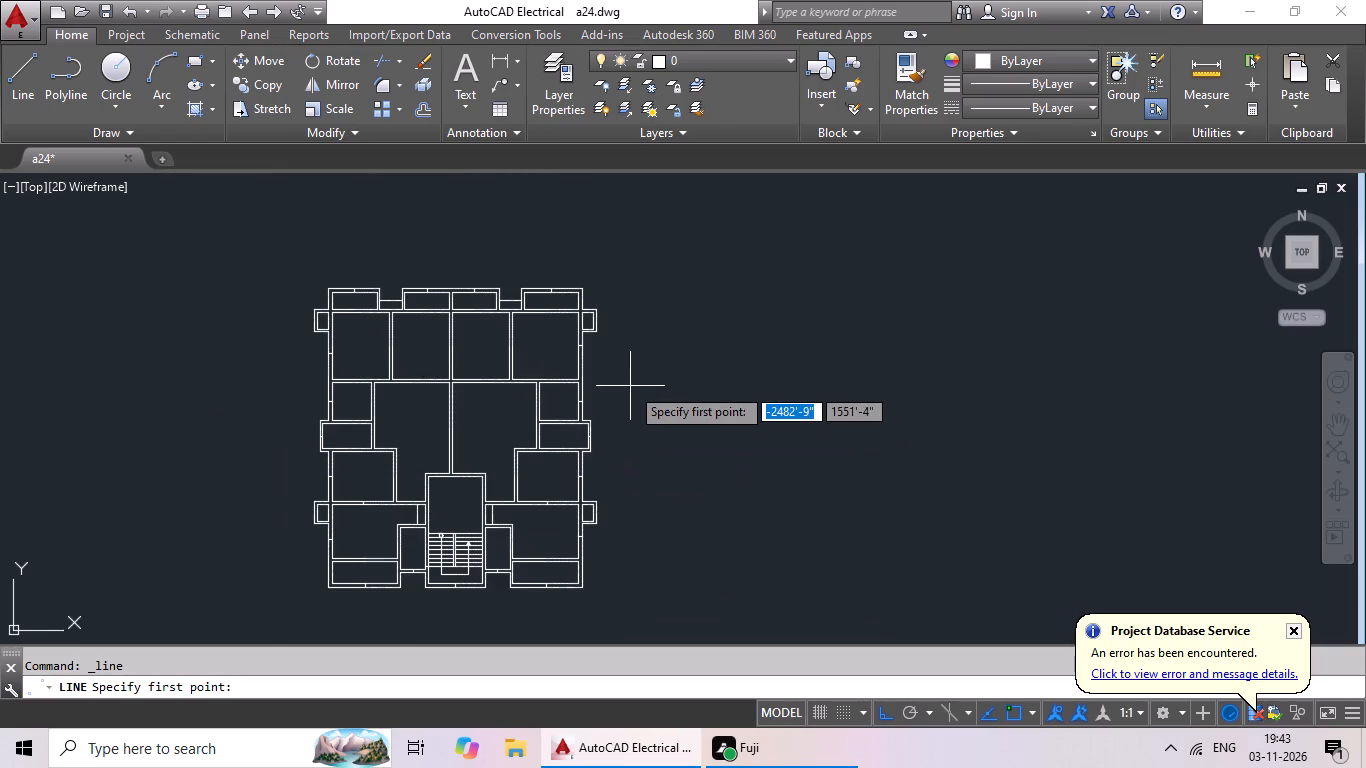
pyautogui.scroll(2, 630, 386)
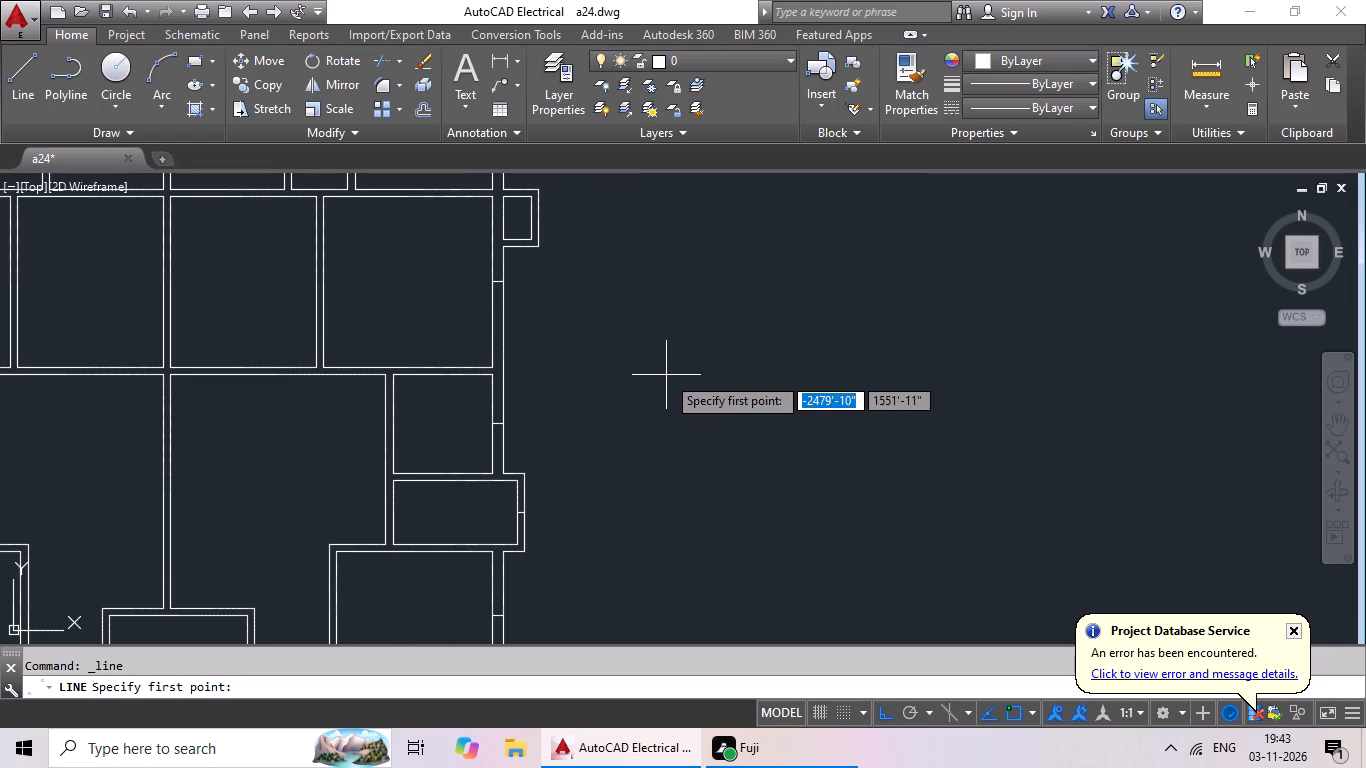
pyautogui.moveTo(669, 371); pyautogui.dragTo(923, 434, button='middle')
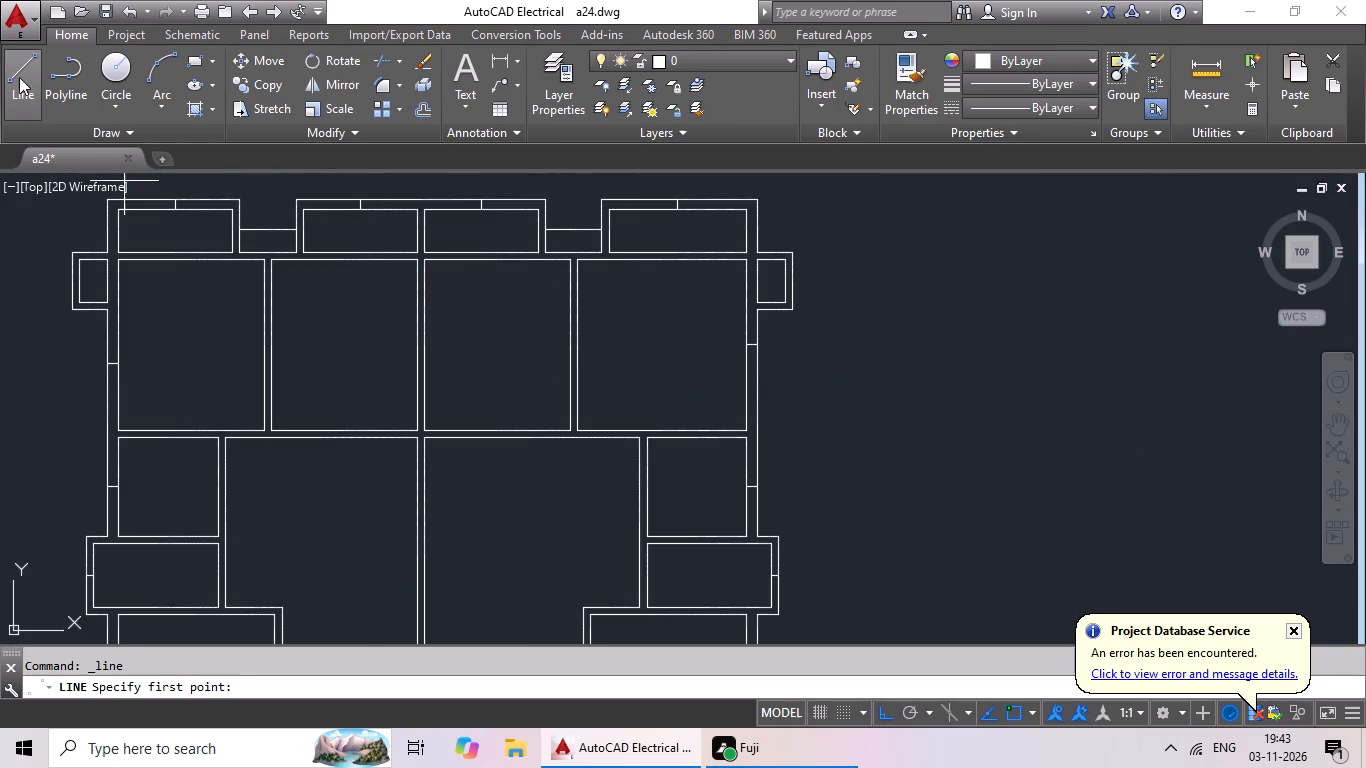
pyautogui.click(23, 73)
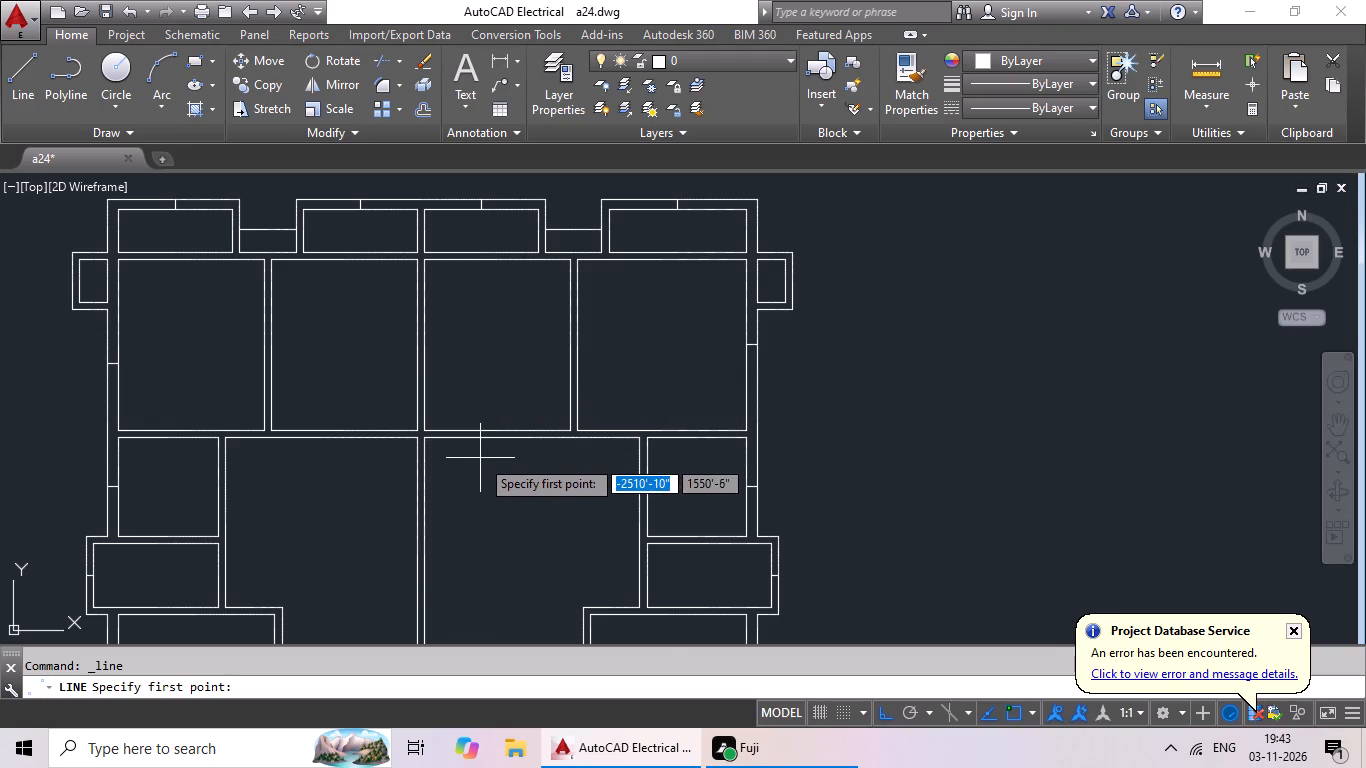
pyautogui.scroll(-1, 482, 458)
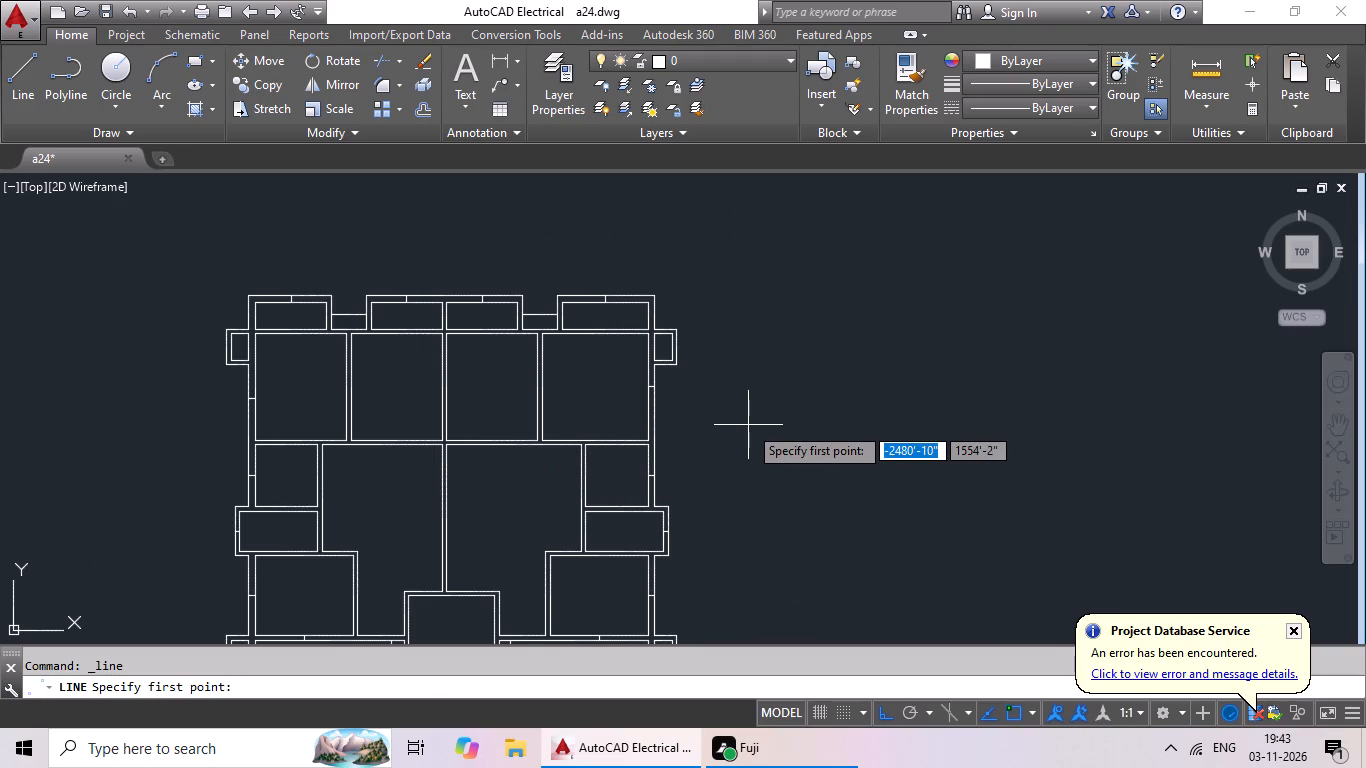
pyautogui.scroll(-2, 748, 425)
pyautogui.moveTo(747, 424); pyautogui.dragTo(581, 406, button='middle')
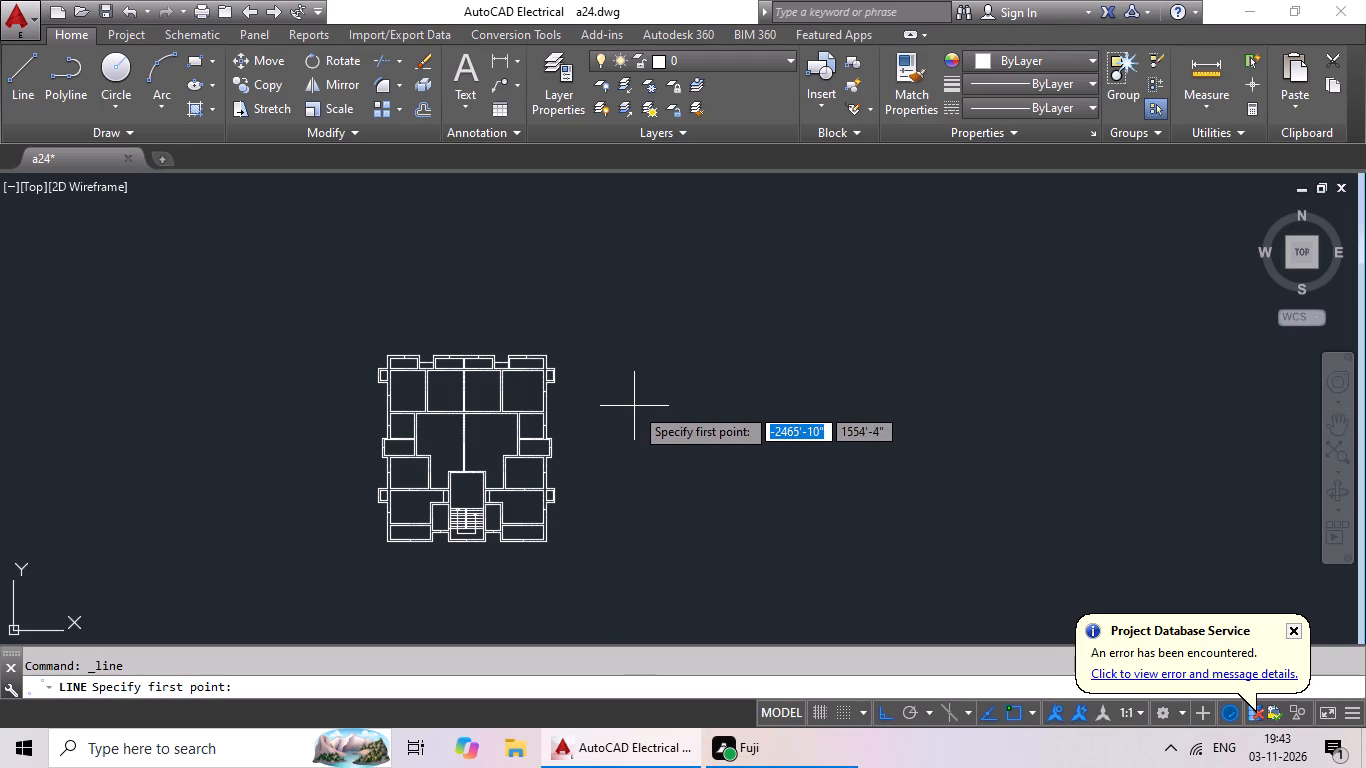
pyautogui.scroll(3, 574, 408)
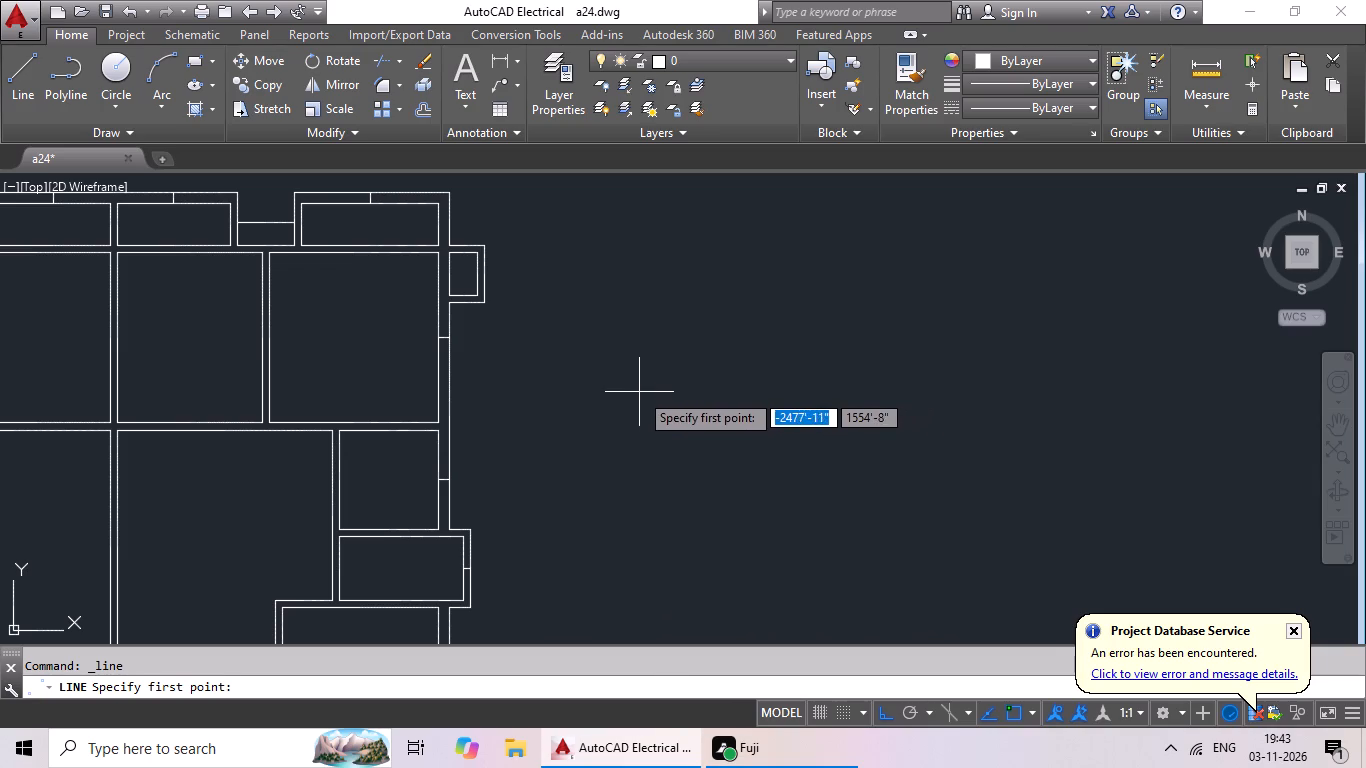
pyautogui.moveTo(664, 388); pyautogui.dragTo(1023, 418, button='middle')
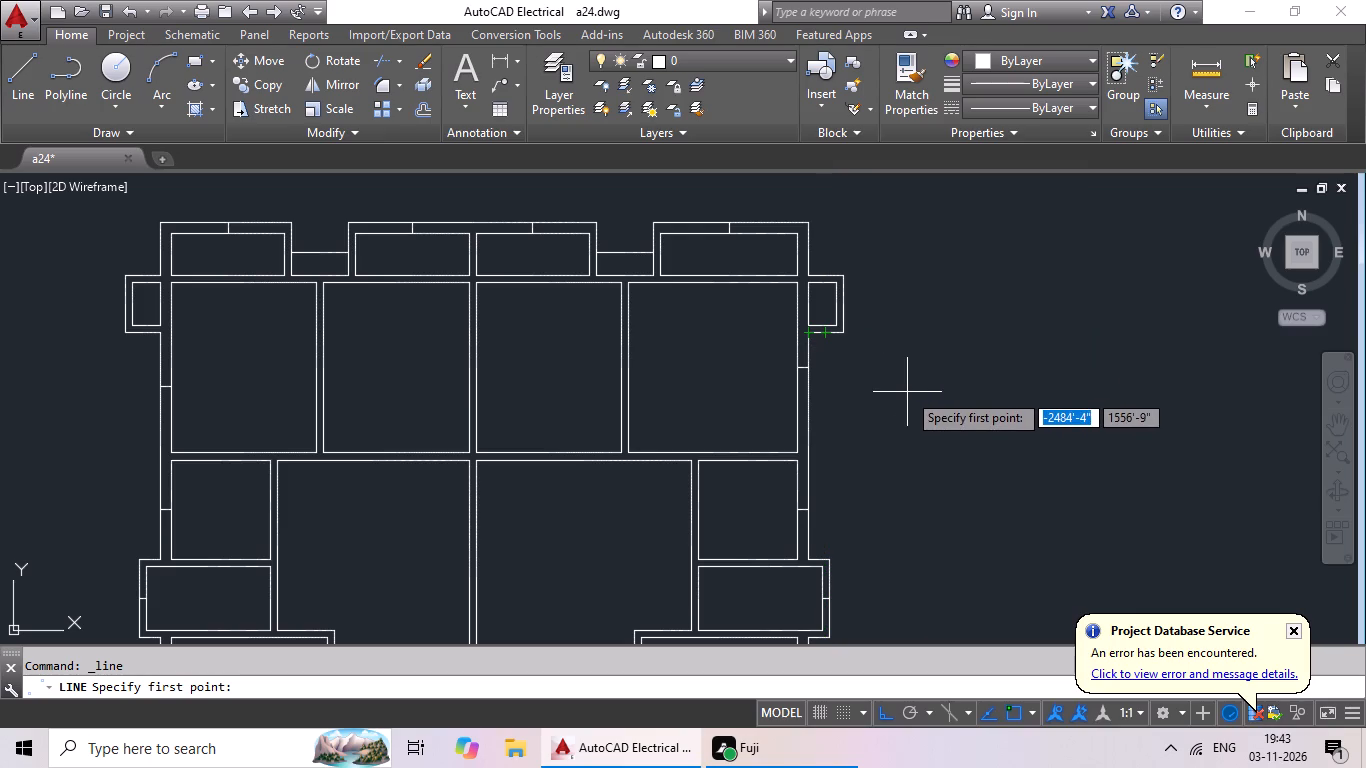
pyautogui.scroll(-1, 930, 383)
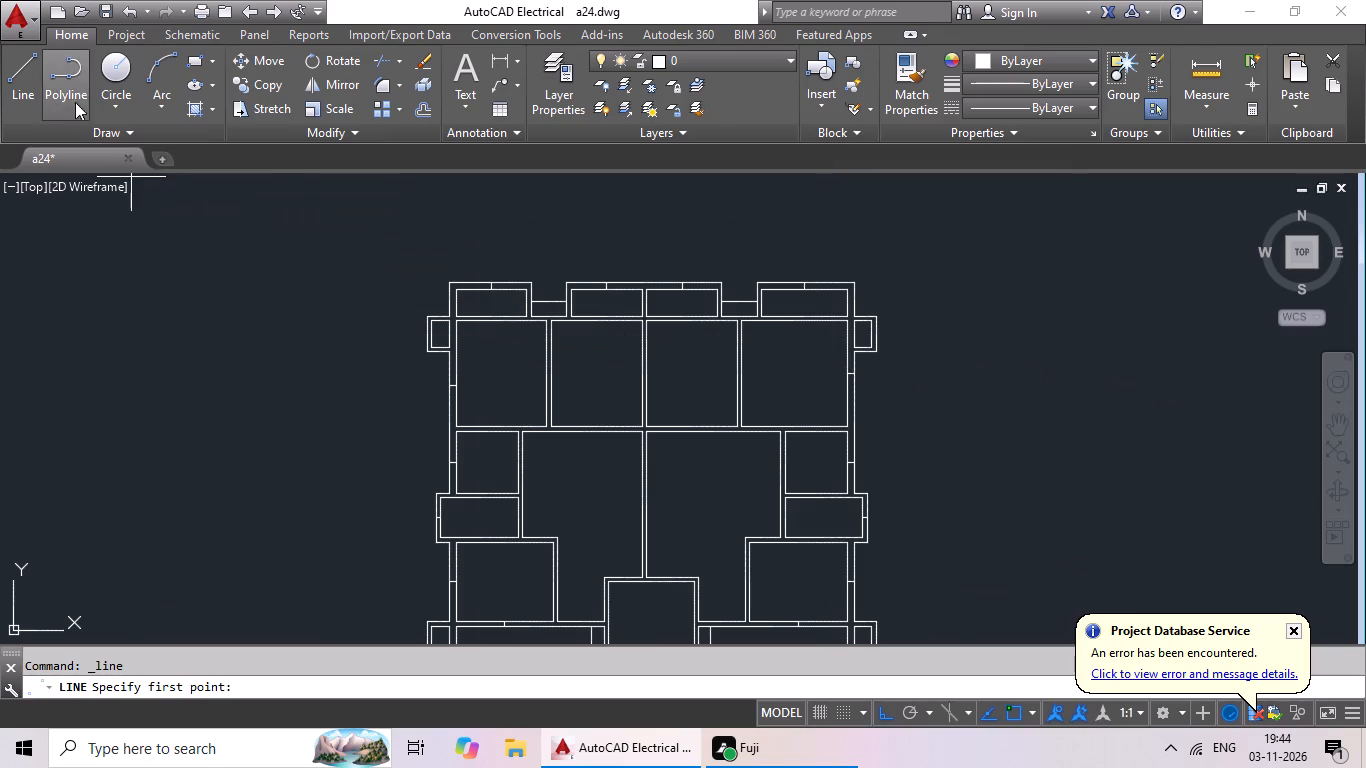
pyautogui.click(31, 96)
pyautogui.moveTo(1044, 356); pyautogui.dragTo(828, 362, button='middle')
pyautogui.moveTo(799, 345); pyautogui.dragTo(810, 291, button='middle')
pyautogui.scroll(-1, 810, 291)
pyautogui.moveTo(810, 292); pyautogui.dragTo(709, 313, button='middle')
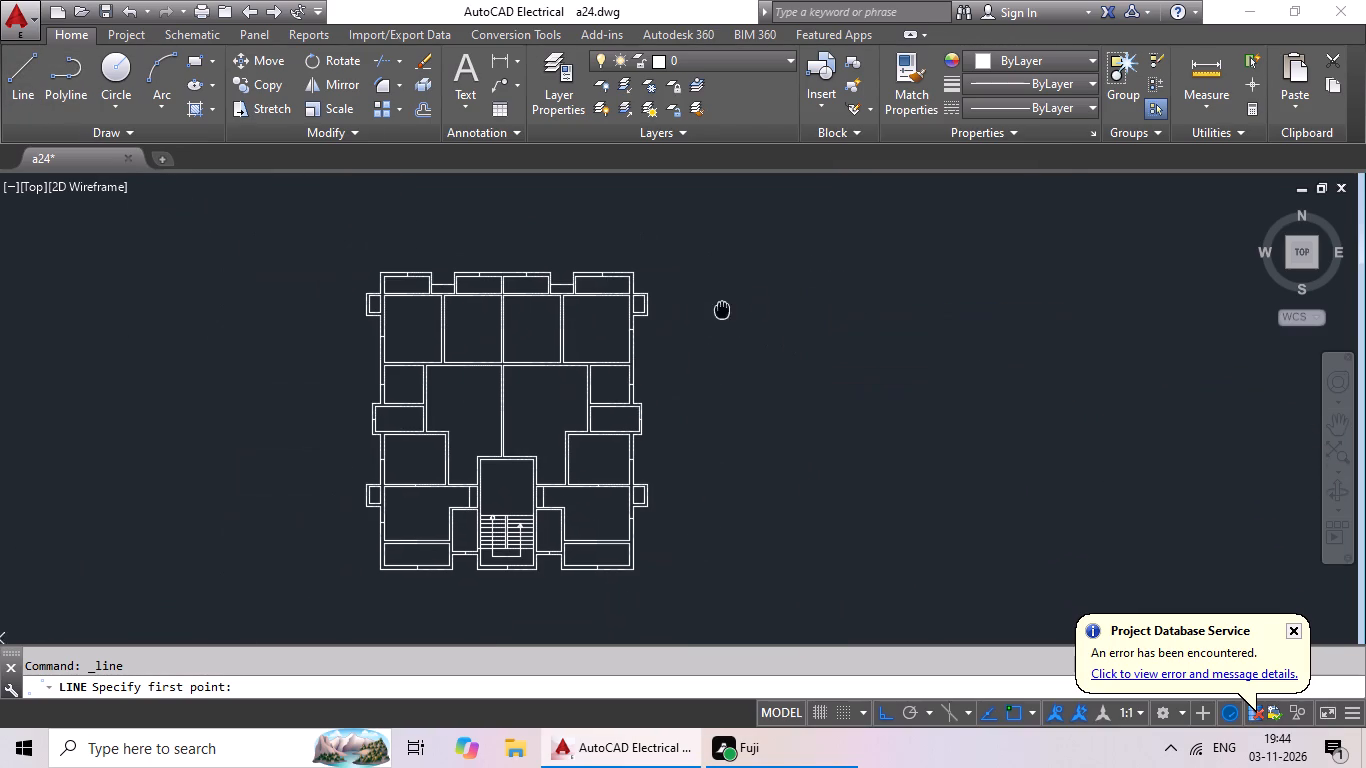
pyautogui.moveTo(709, 313); pyautogui.dragTo(699, 315, button='middle')
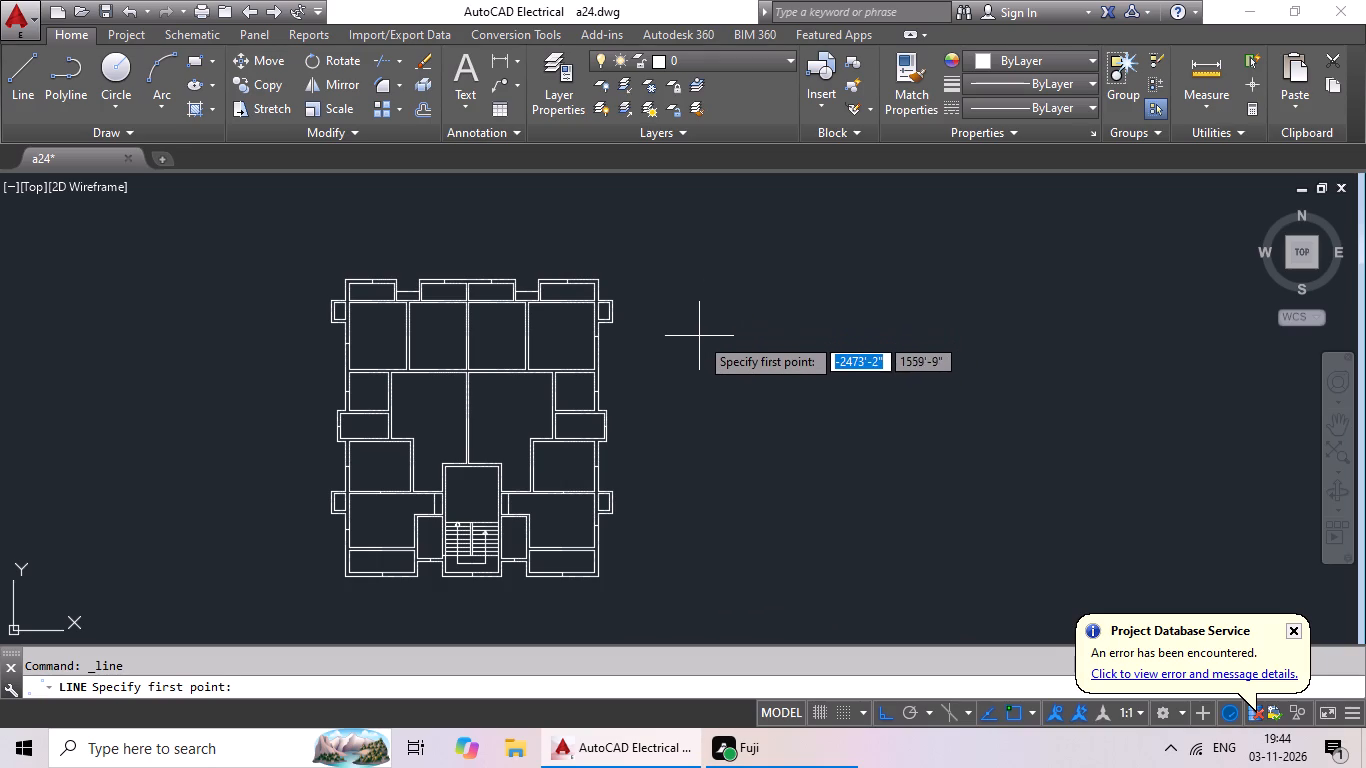
pyautogui.scroll(-2, 702, 347)
pyautogui.scroll(2, 603, 319)
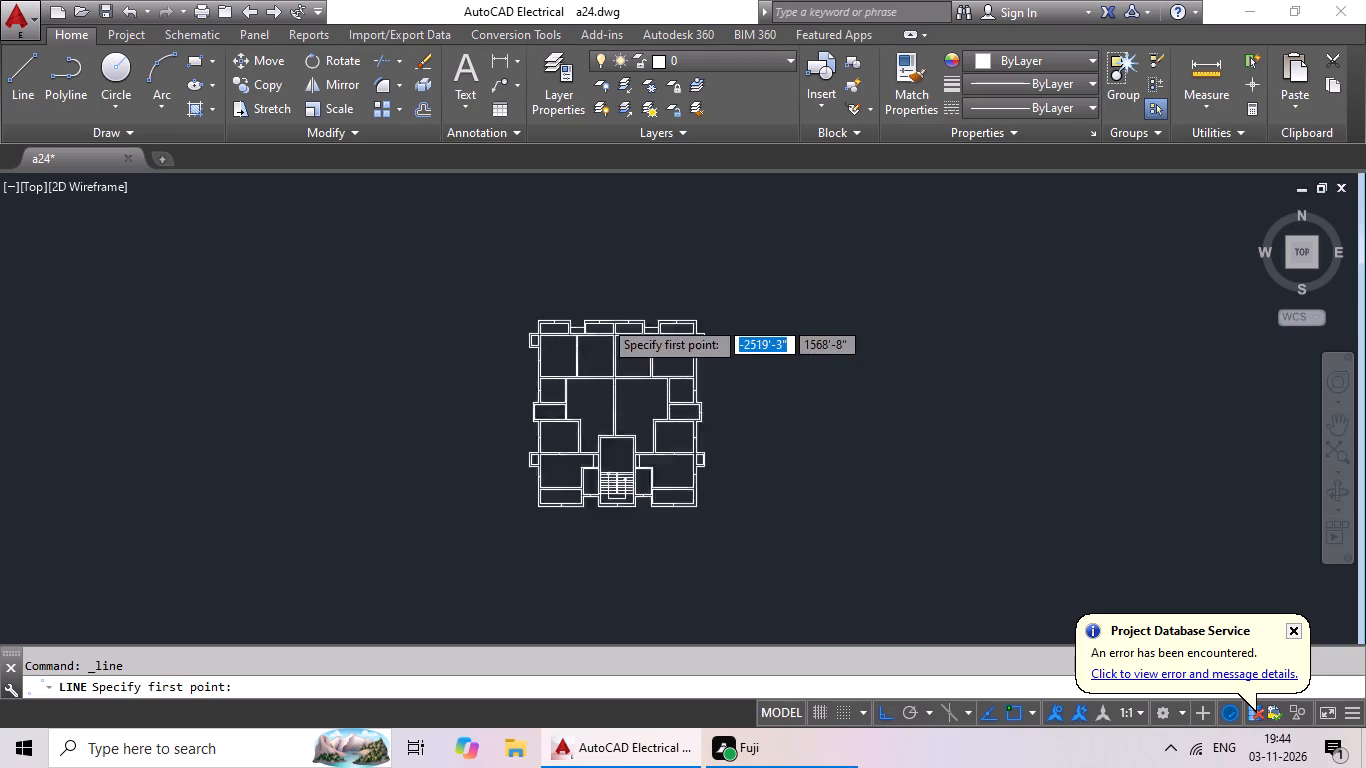
pyautogui.scroll(3, 650, 367)
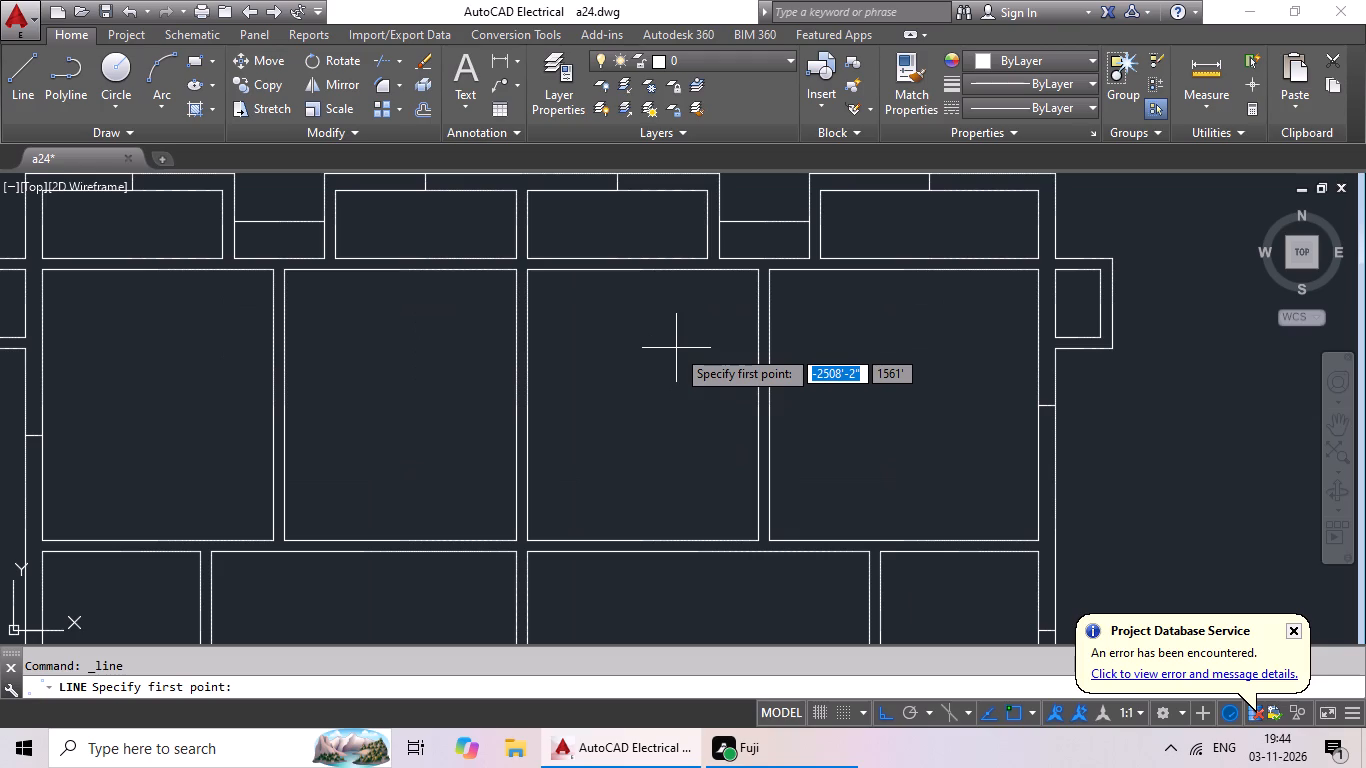
pyautogui.scroll(-1, 845, 341)
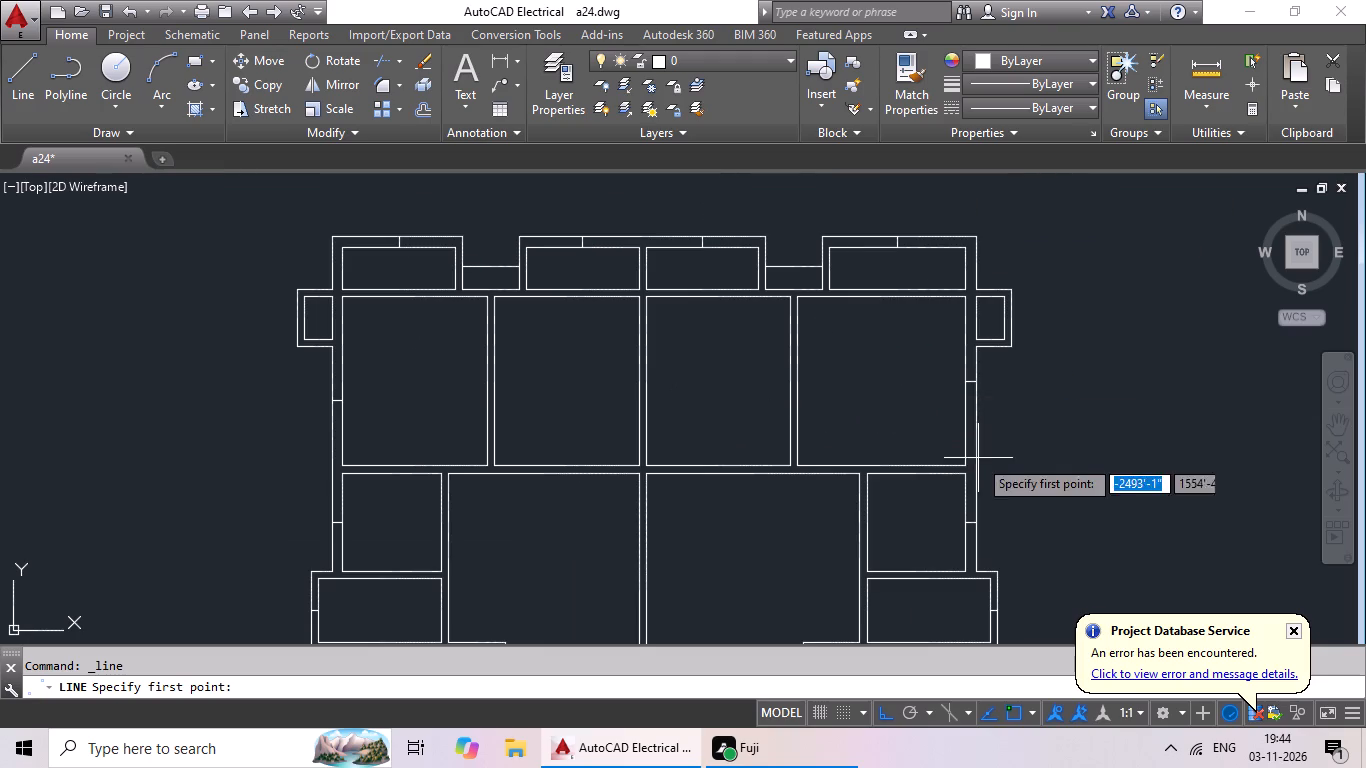
pyautogui.moveTo(794, 378); pyautogui.dragTo(685, 378, button='middle')
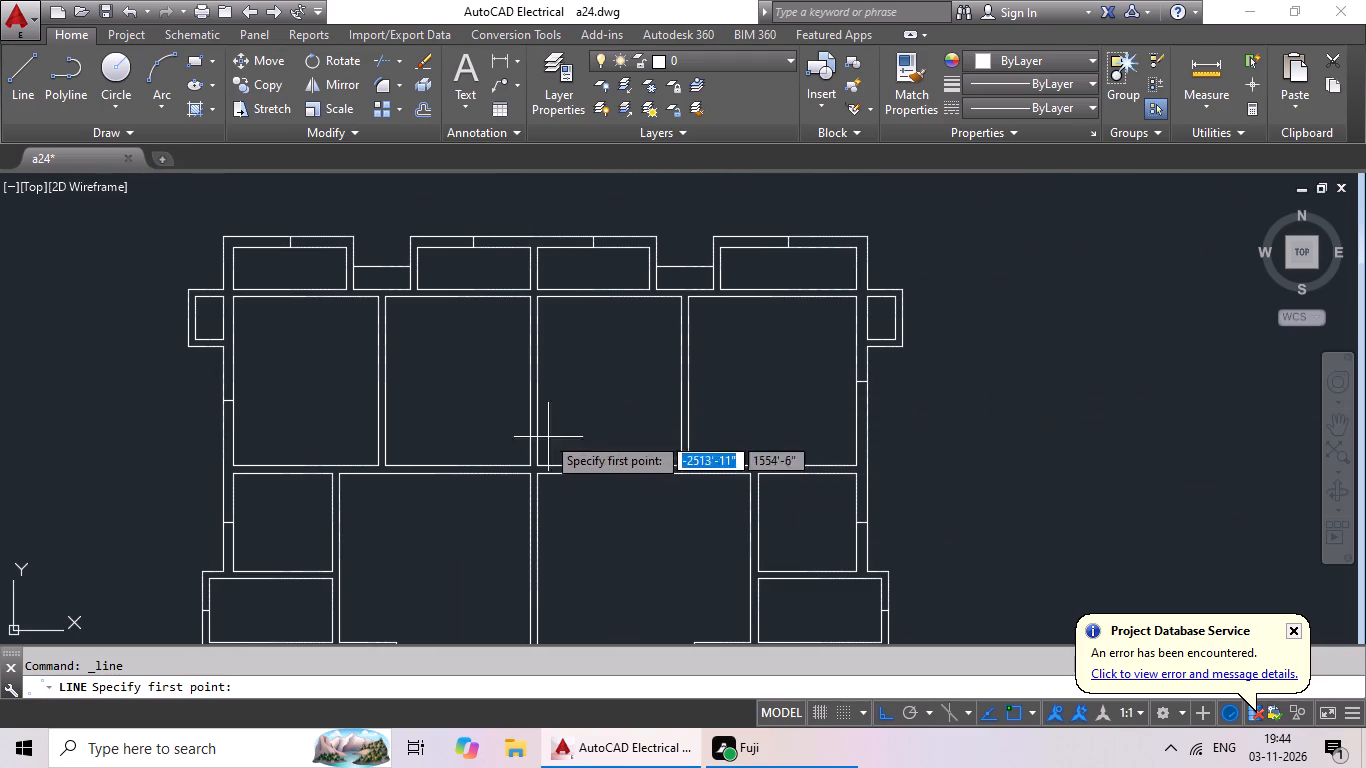
pyautogui.moveTo(464, 359); pyautogui.dragTo(708, 348, button='middle')
pyautogui.scroll(-1, 695, 368)
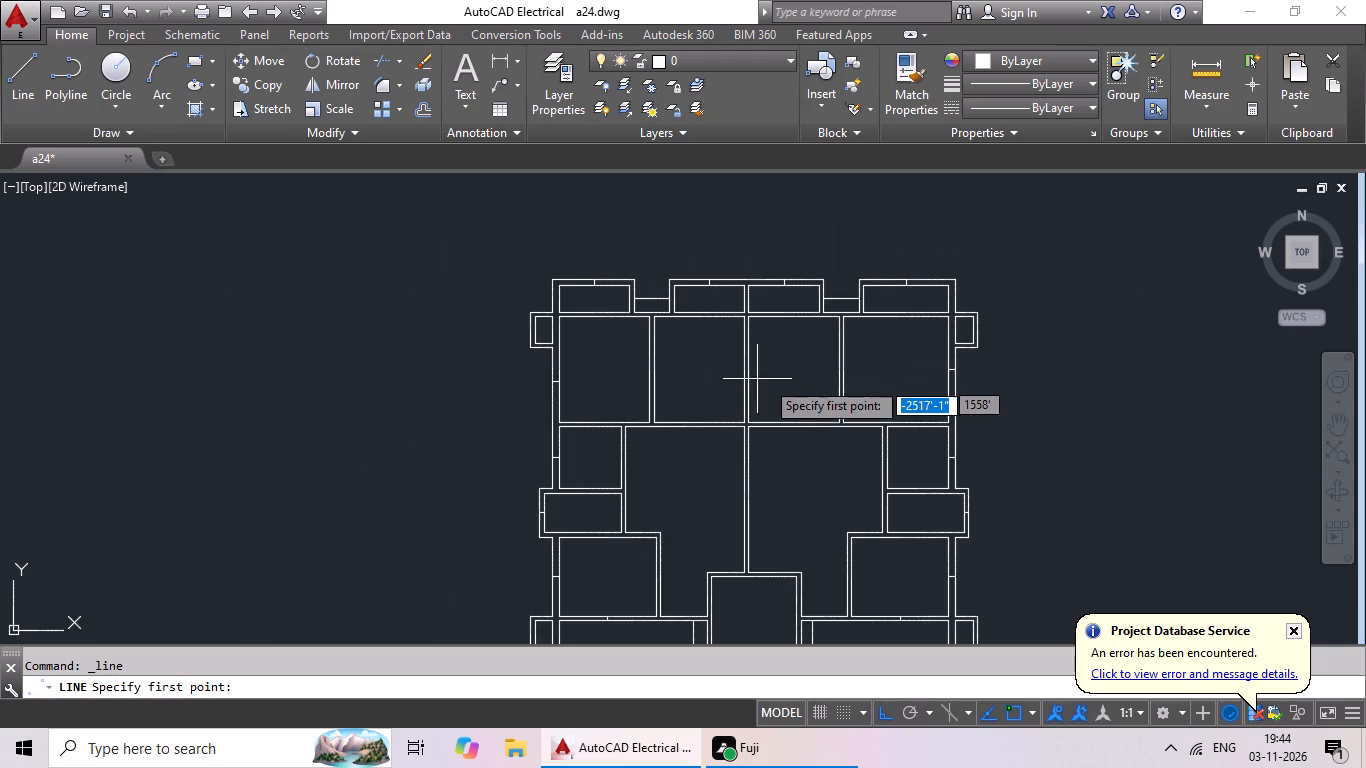
pyautogui.moveTo(797, 377); pyautogui.dragTo(540, 381, button='middle')
pyautogui.scroll(1, 666, 388)
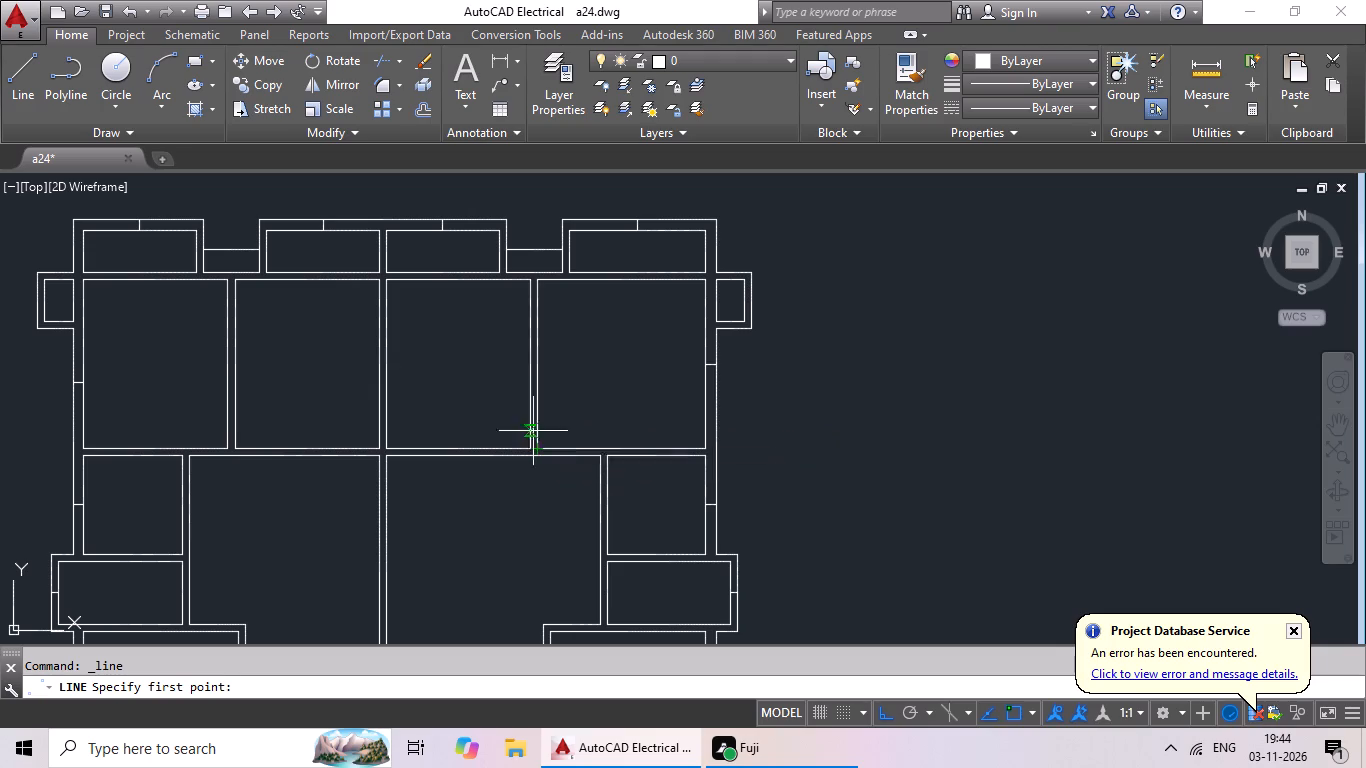
# Examine the lower half of the floor plan around the staircase and its adjoining rooms for walls still lacking cross lines.
pyautogui.moveTo(637, 410); pyautogui.dragTo(675, 287, button='middle')
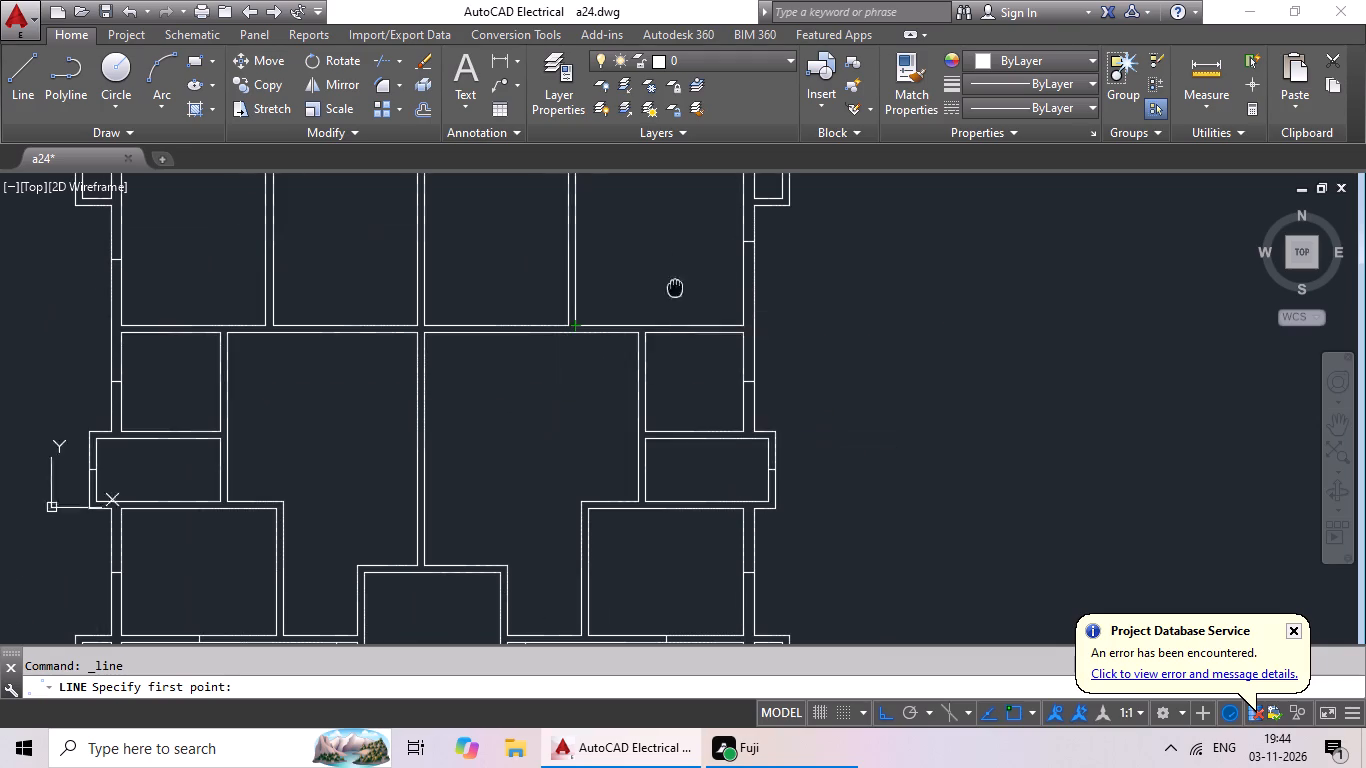
pyautogui.moveTo(669, 382); pyautogui.dragTo(757, 323, button='middle')
pyautogui.moveTo(684, 349); pyautogui.dragTo(823, 334, button='middle')
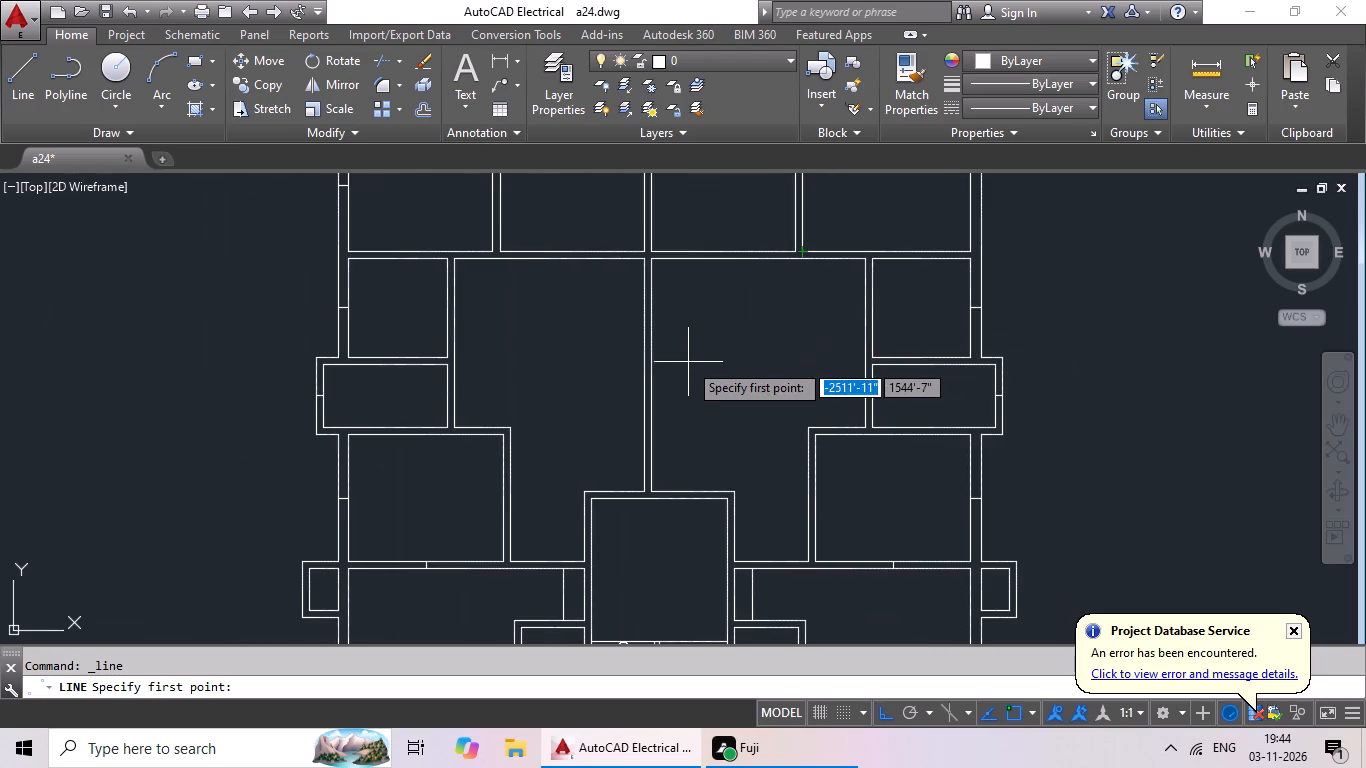
pyautogui.moveTo(681, 339); pyautogui.dragTo(689, 185, button='middle')
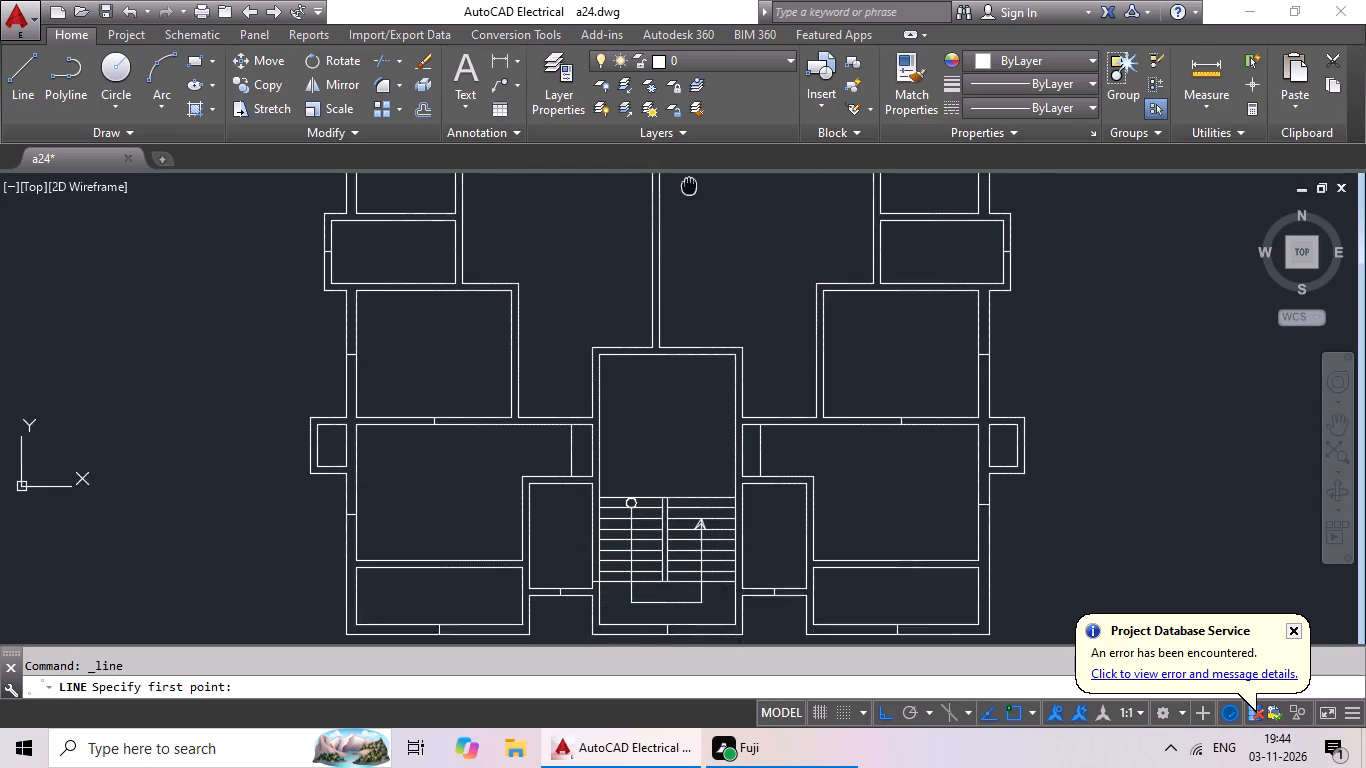
pyautogui.moveTo(689, 185); pyautogui.dragTo(689, 184, button='middle')
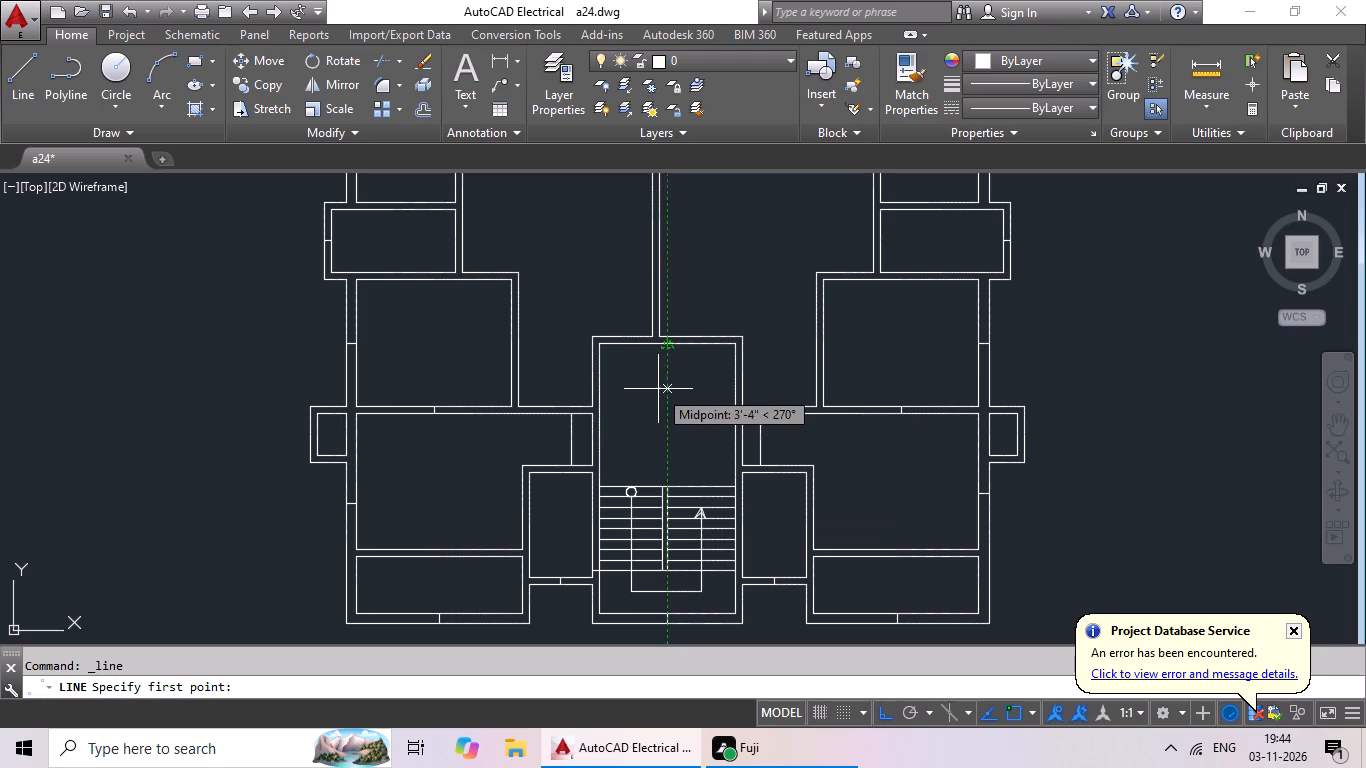
pyautogui.press('Escape')
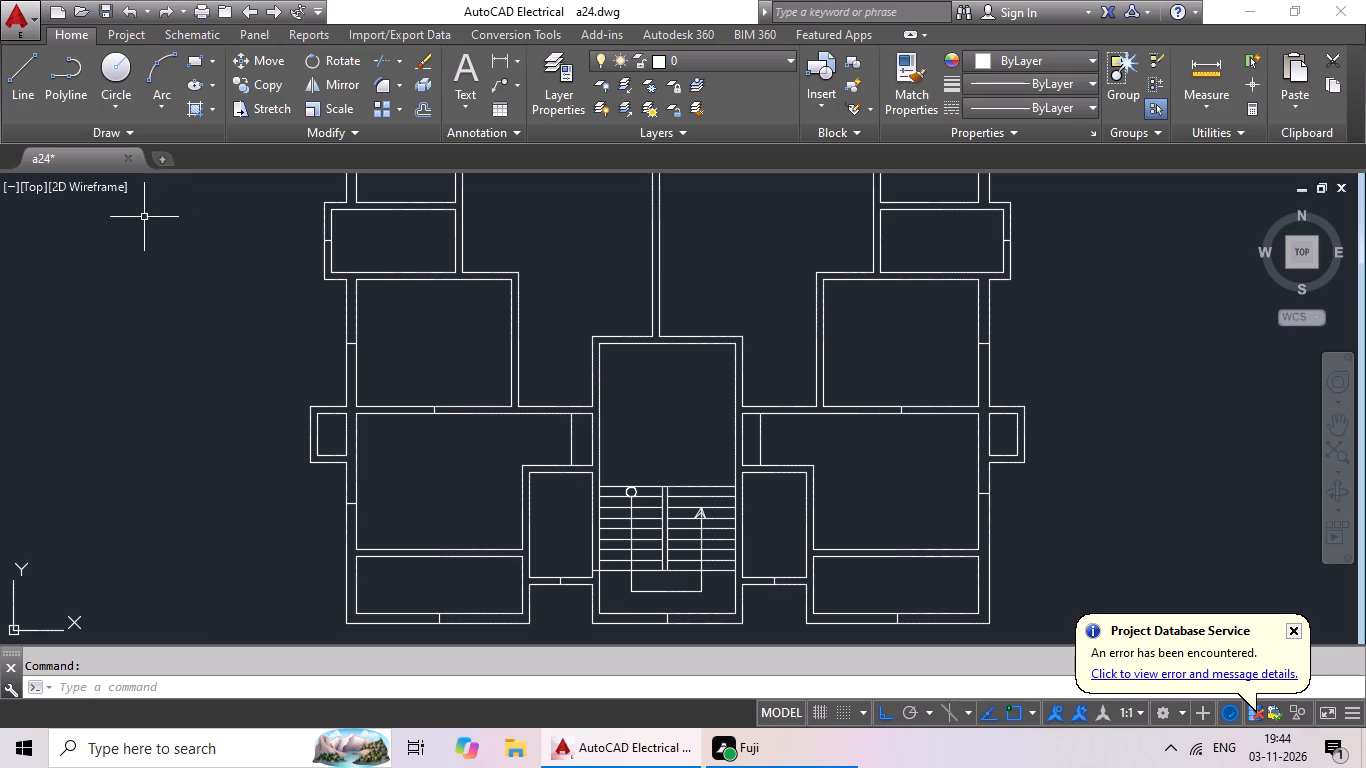
pyautogui.moveTo(887, 448); pyautogui.dragTo(738, 445, button='middle')
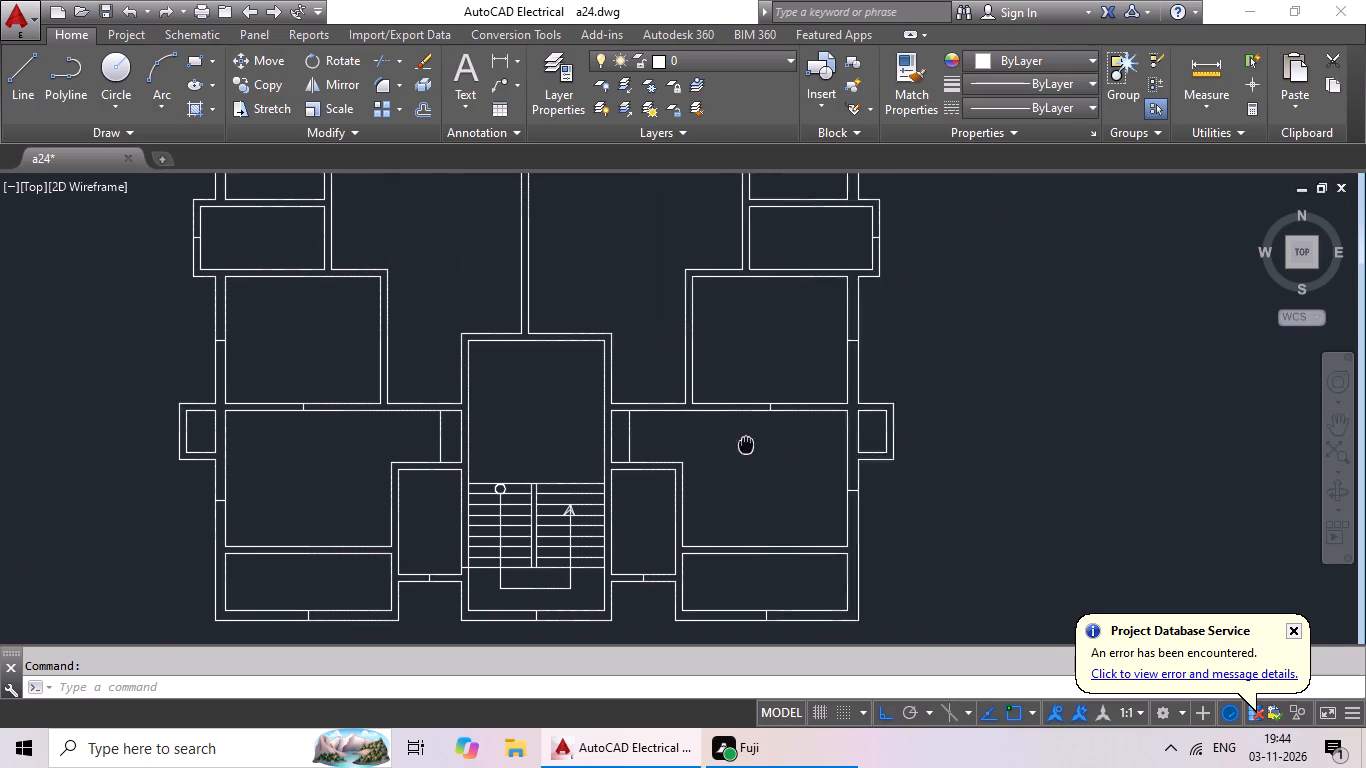
pyautogui.moveTo(738, 445); pyautogui.dragTo(619, 419, button='middle')
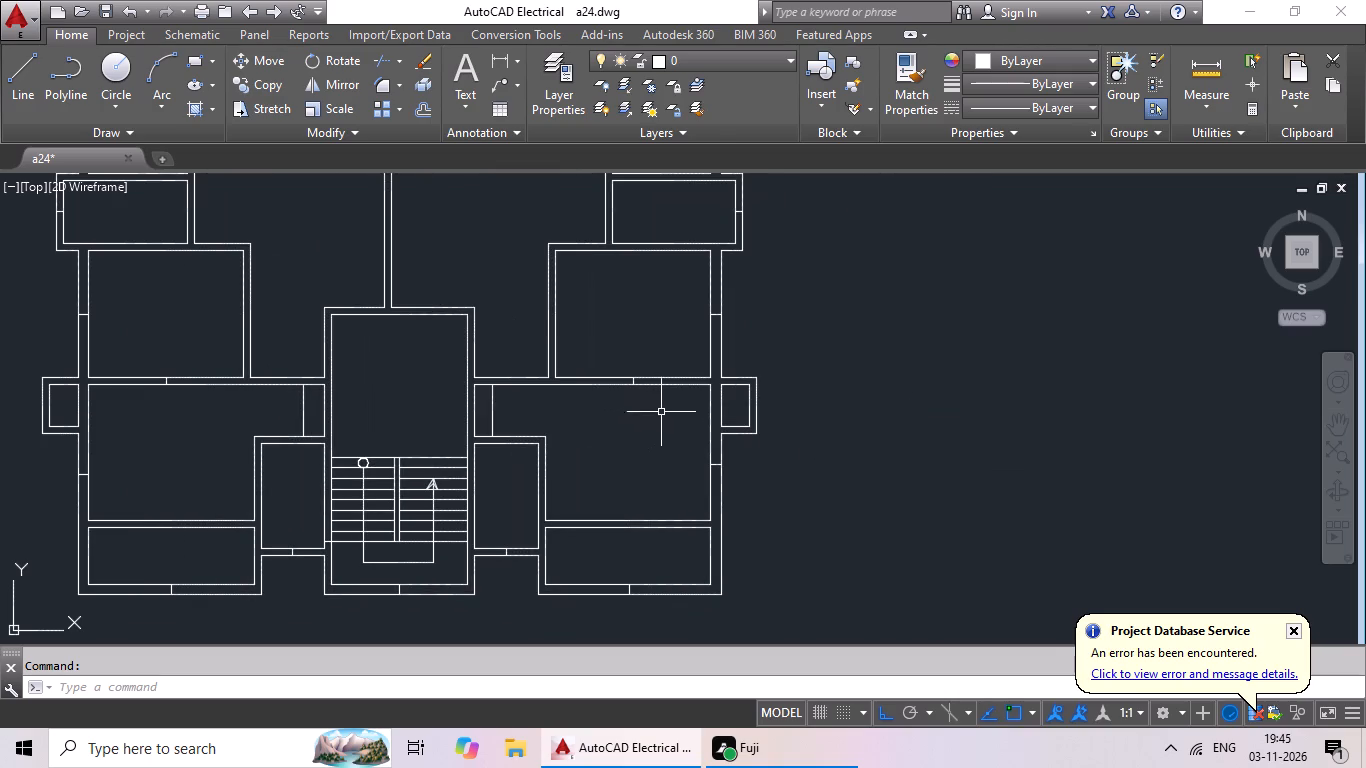
pyautogui.moveTo(662, 423); pyautogui.dragTo(690, 370, button='middle')
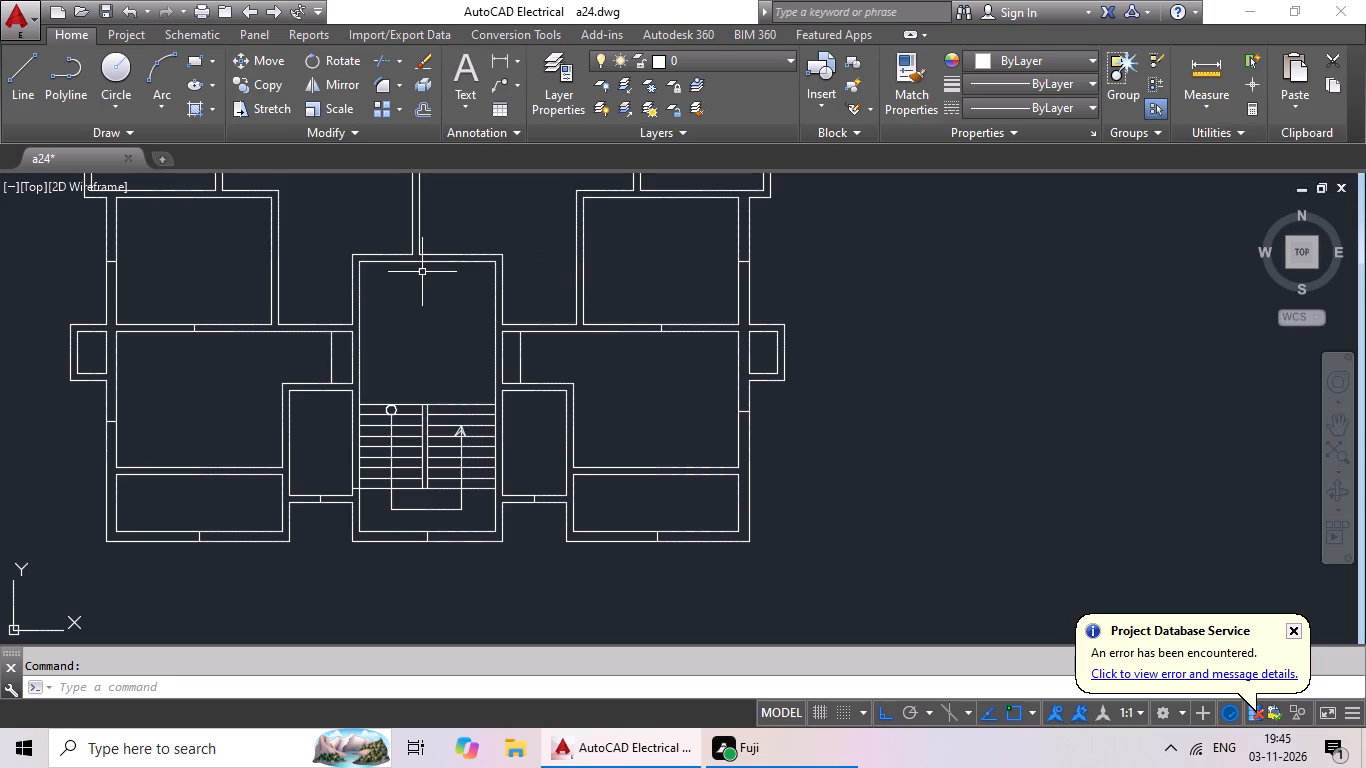
pyautogui.moveTo(605, 368); pyautogui.dragTo(860, 416, button='middle')
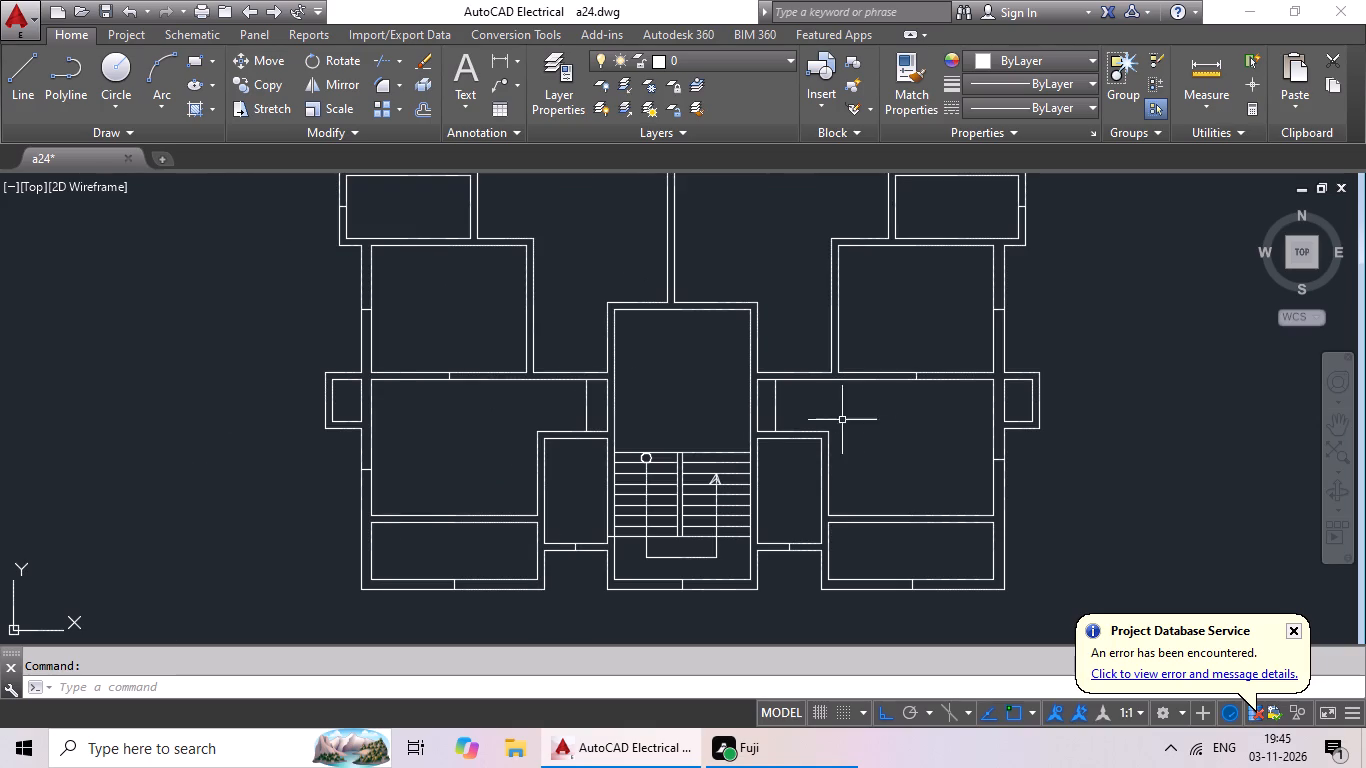
# Examine the floor plan again, from the staircase area up to the top-row rooms, for walls still needing a short cross line.
pyautogui.moveTo(651, 422); pyautogui.dragTo(504, 425, button='middle')
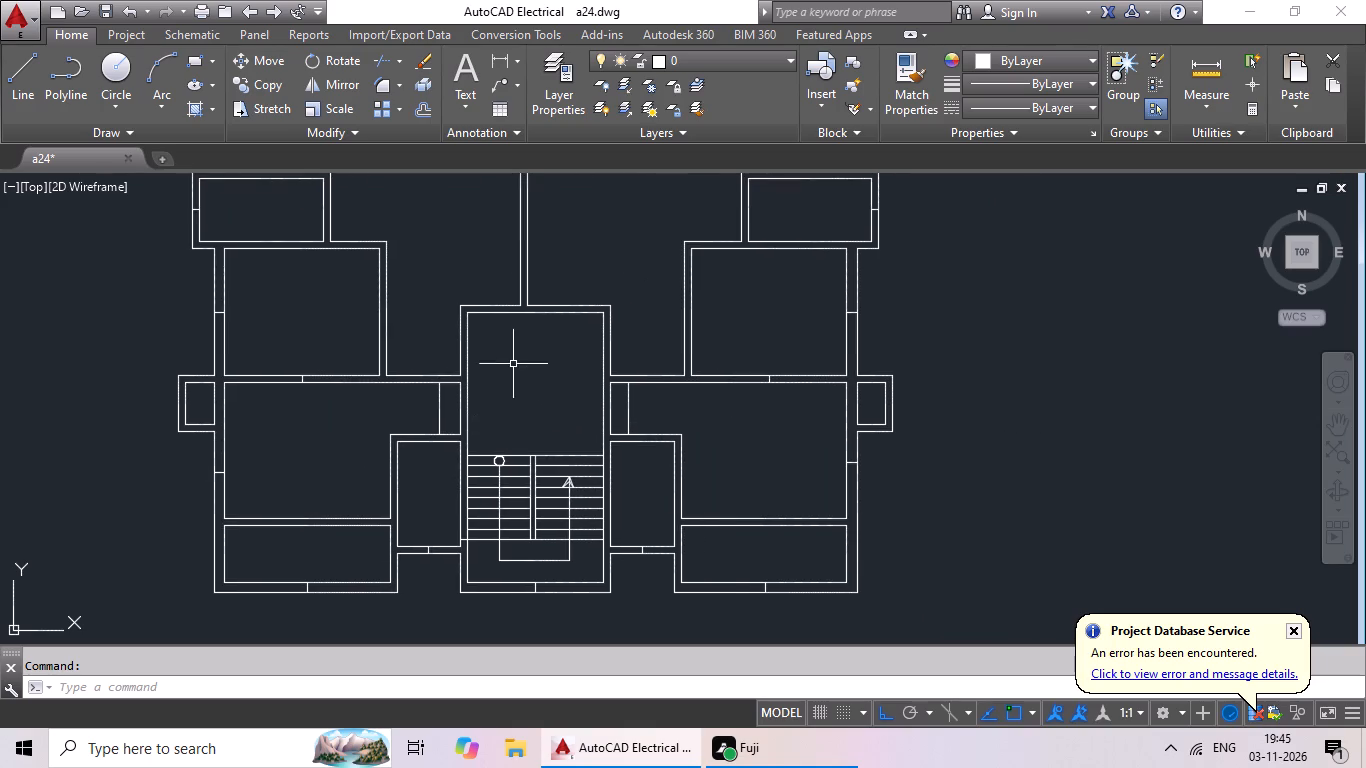
pyautogui.moveTo(509, 360); pyautogui.dragTo(455, 524, button='middle')
pyautogui.scroll(-2, 500, 383)
pyautogui.moveTo(508, 370); pyautogui.dragTo(452, 471, button='middle')
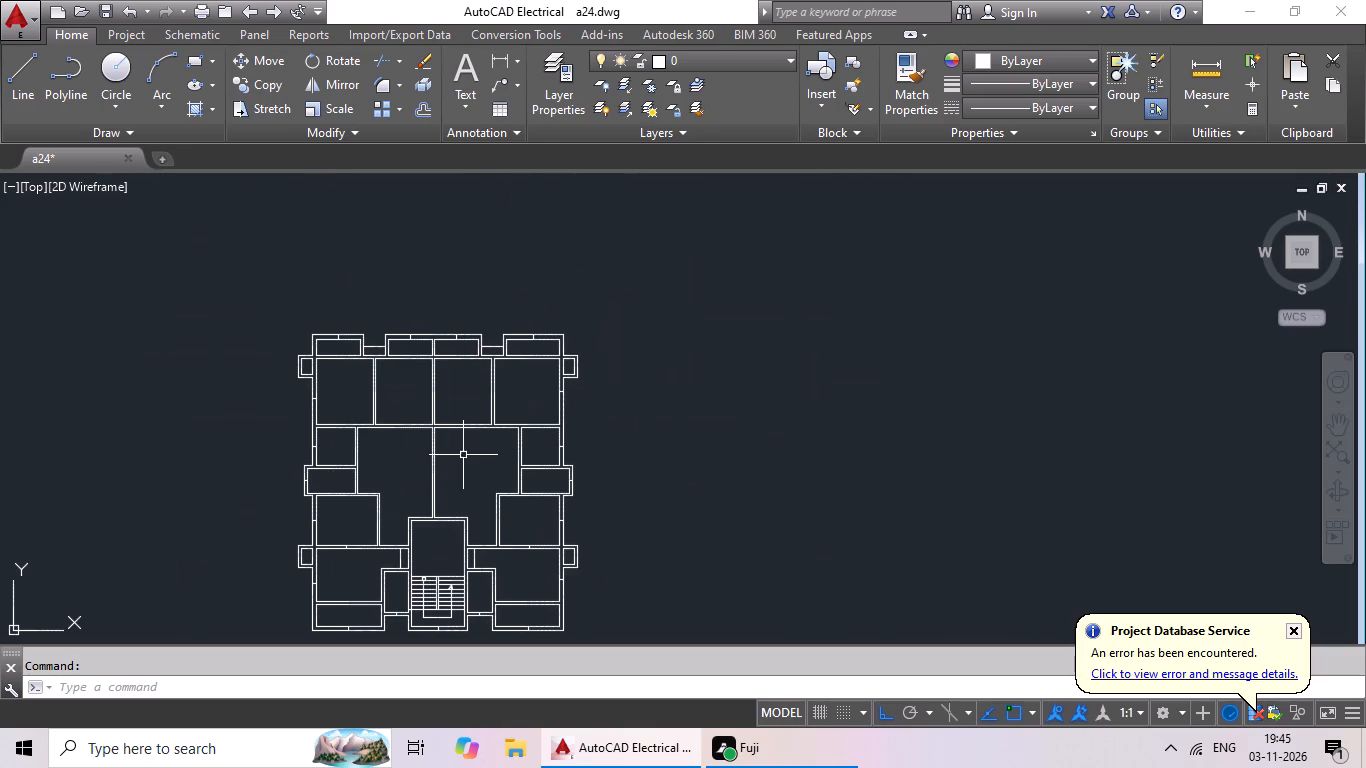
pyautogui.click(34, 101)
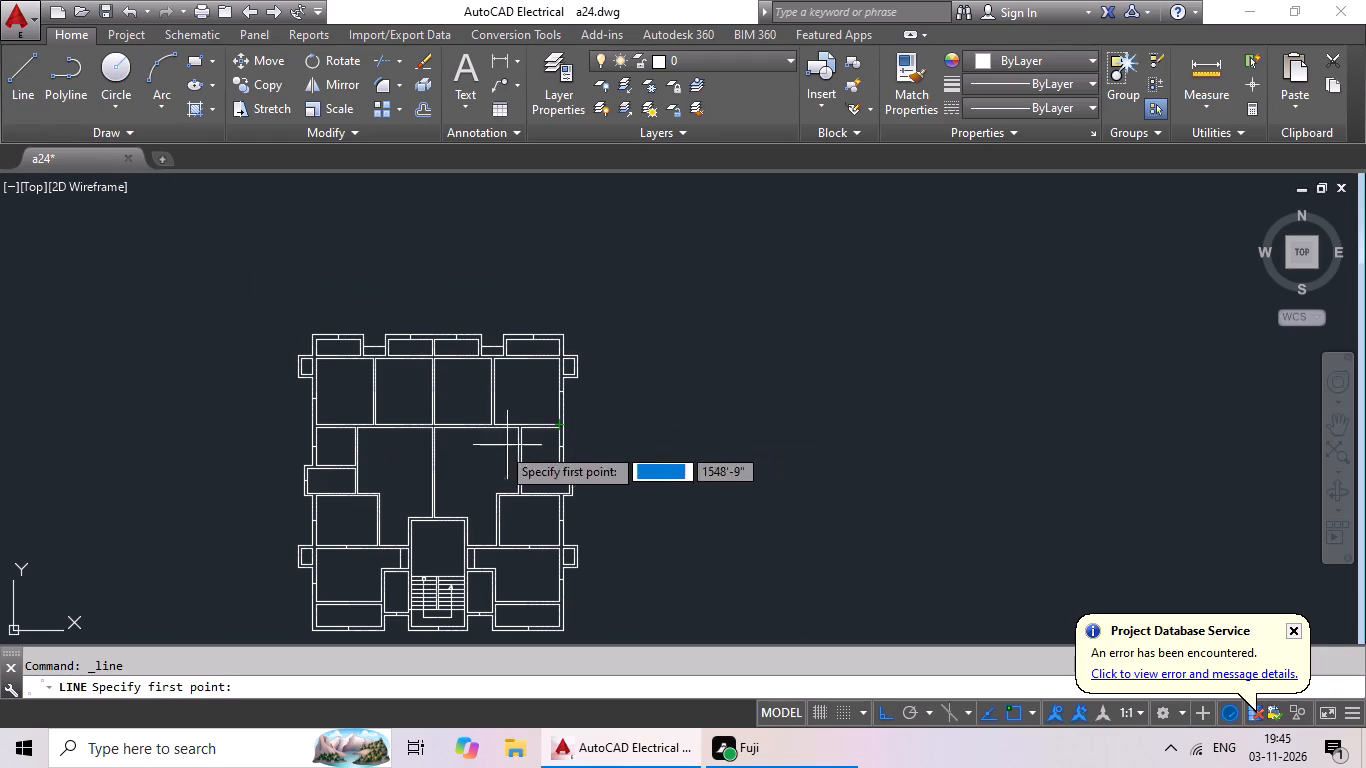
pyautogui.scroll(2, 400, 472)
pyautogui.moveTo(407, 440); pyautogui.dragTo(408, 554, button='middle')
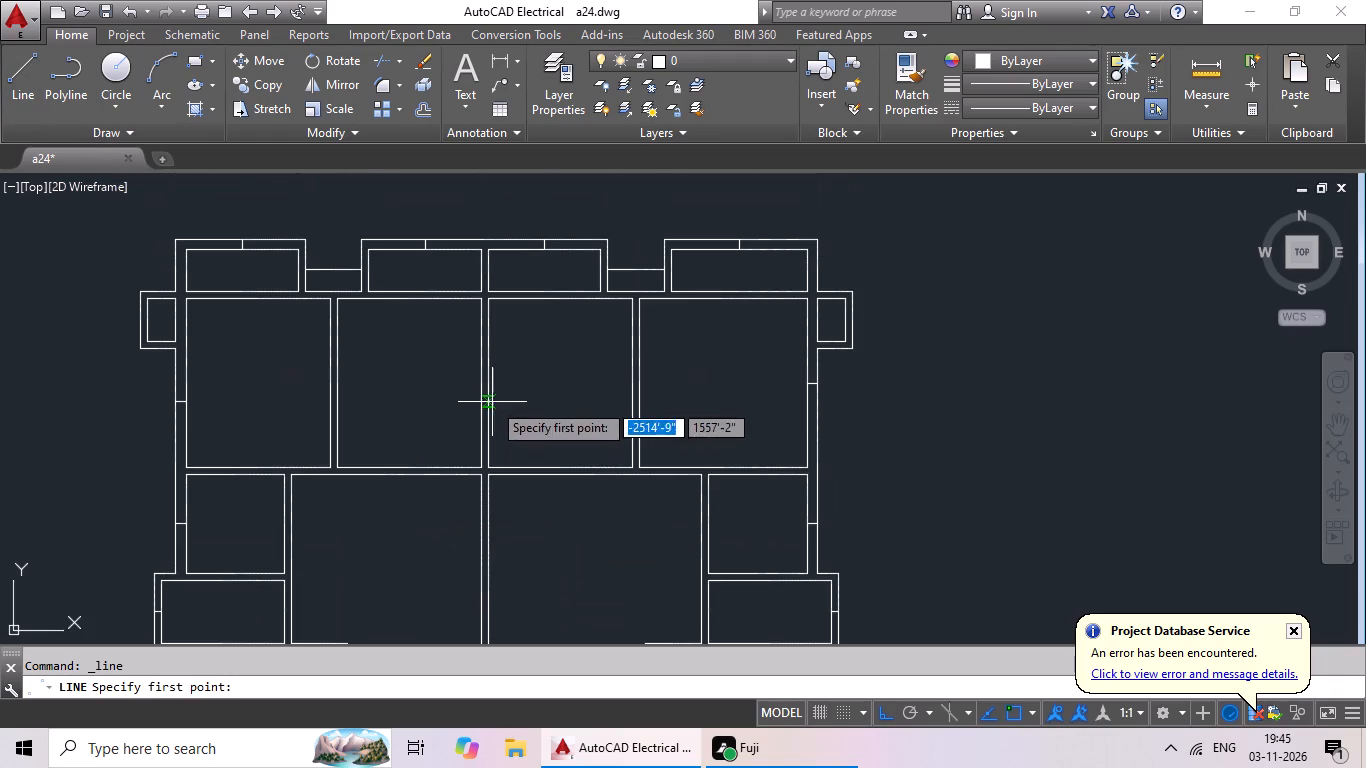
pyautogui.moveTo(491, 406); pyautogui.dragTo(467, 521, button='middle')
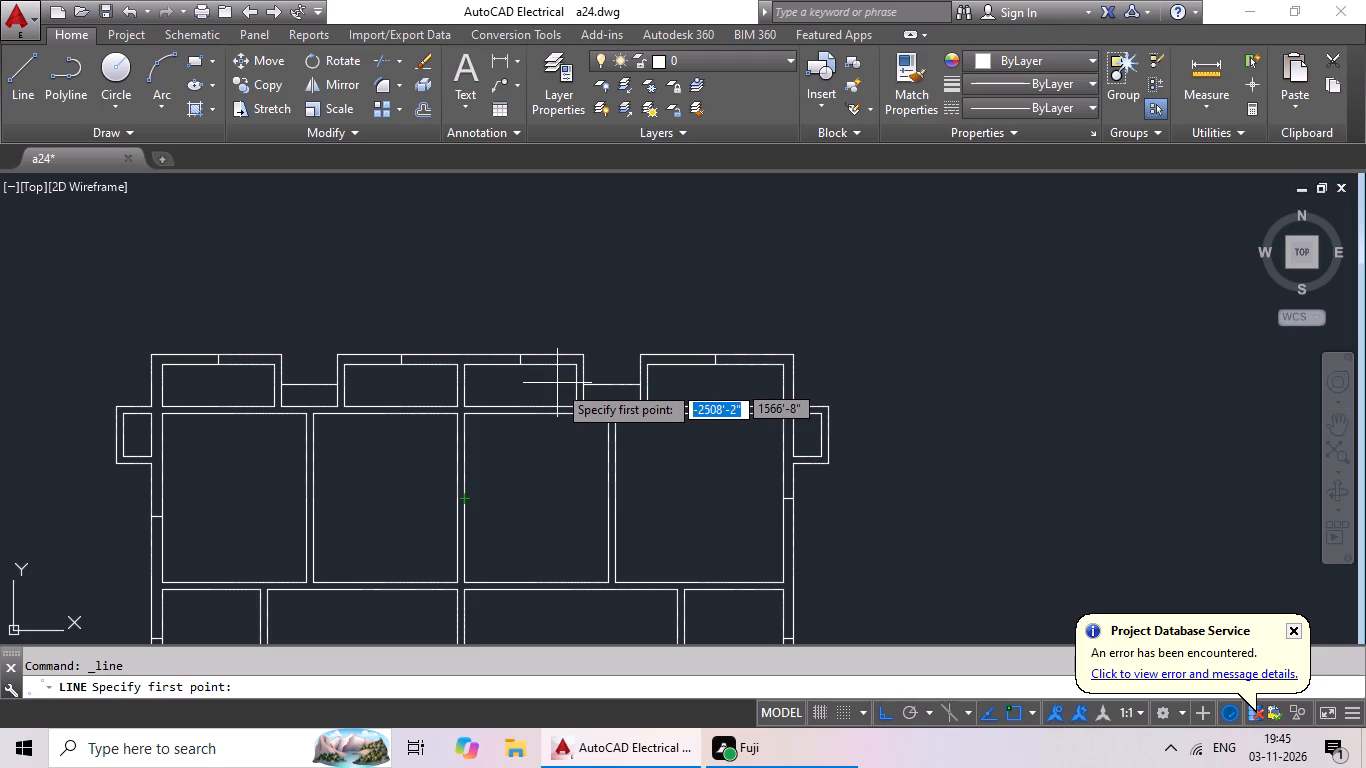
pyautogui.moveTo(553, 442); pyautogui.dragTo(551, 365, button='middle')
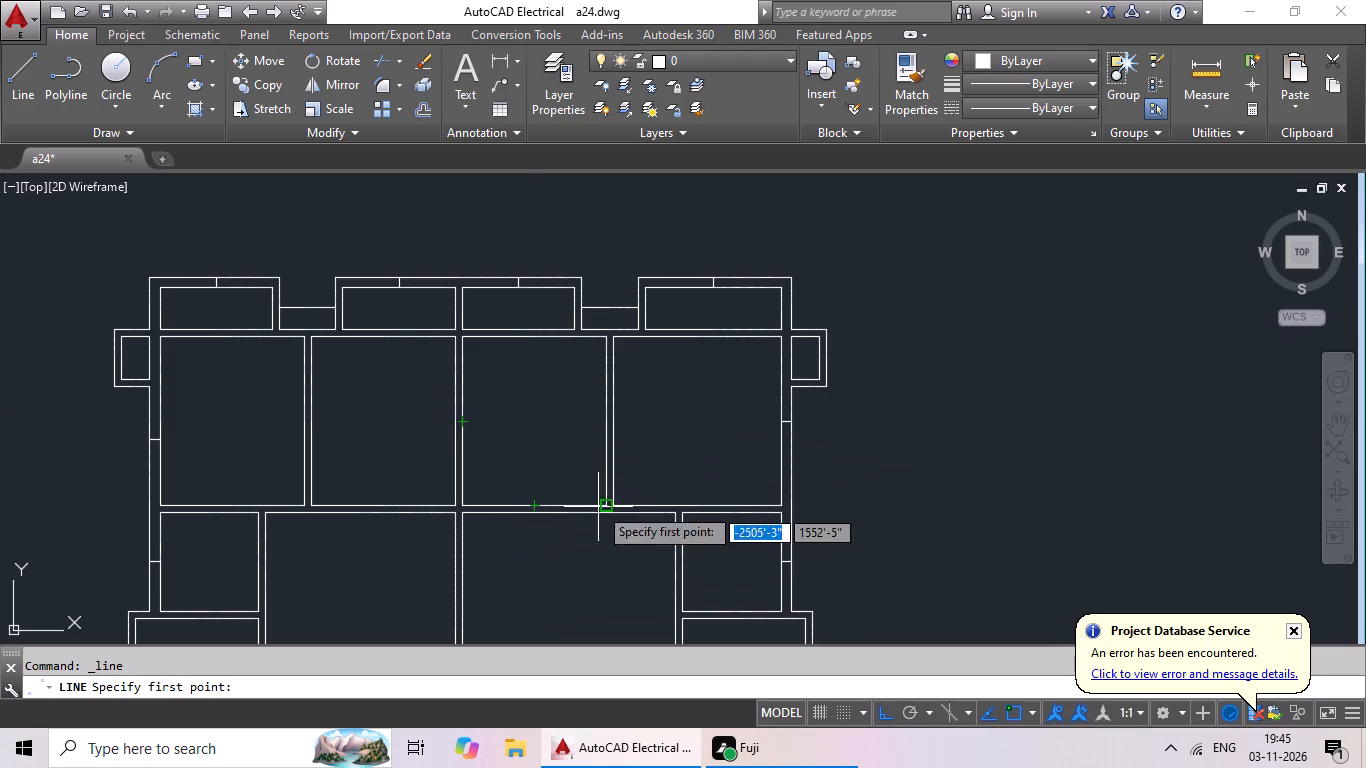
pyautogui.scroll(-2, 799, 451)
pyautogui.moveTo(782, 436); pyautogui.dragTo(694, 360, button='middle')
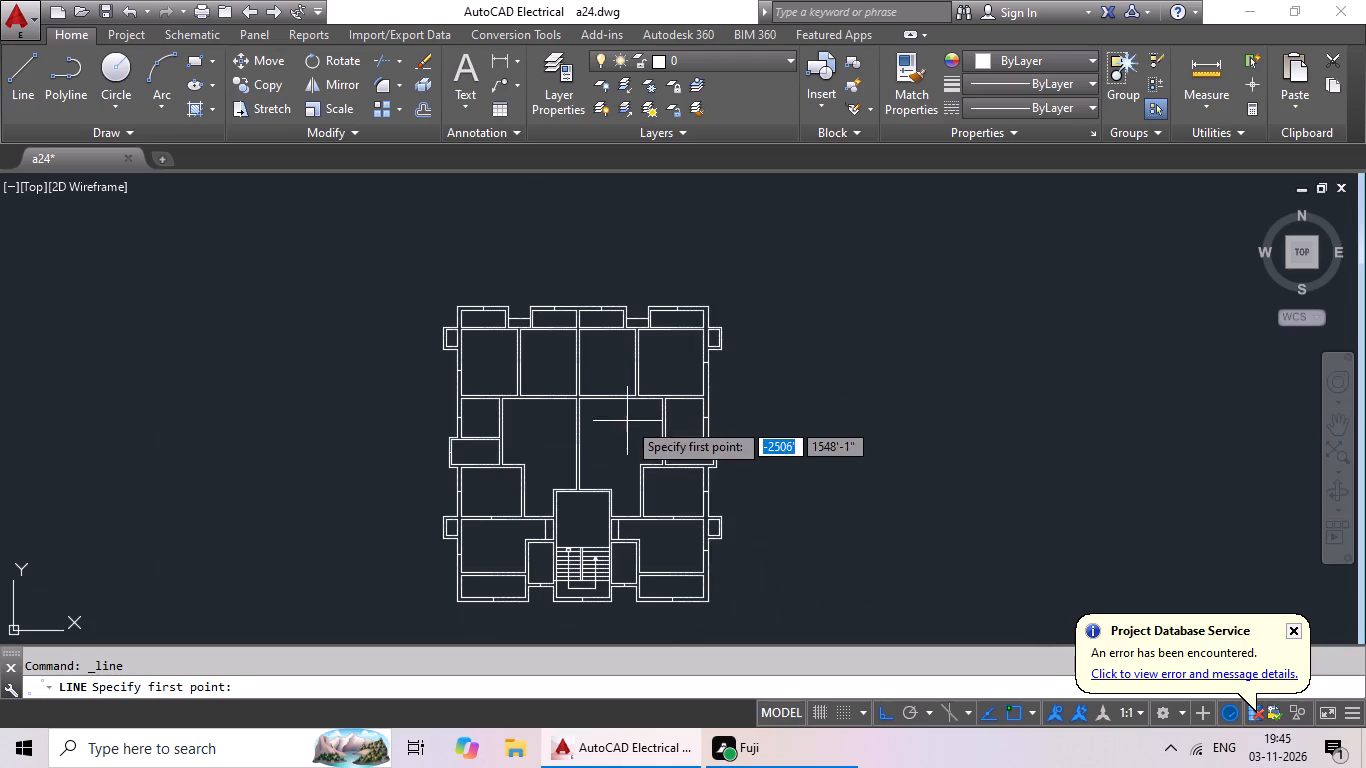
pyautogui.moveTo(602, 376); pyautogui.dragTo(616, 306, button='middle')
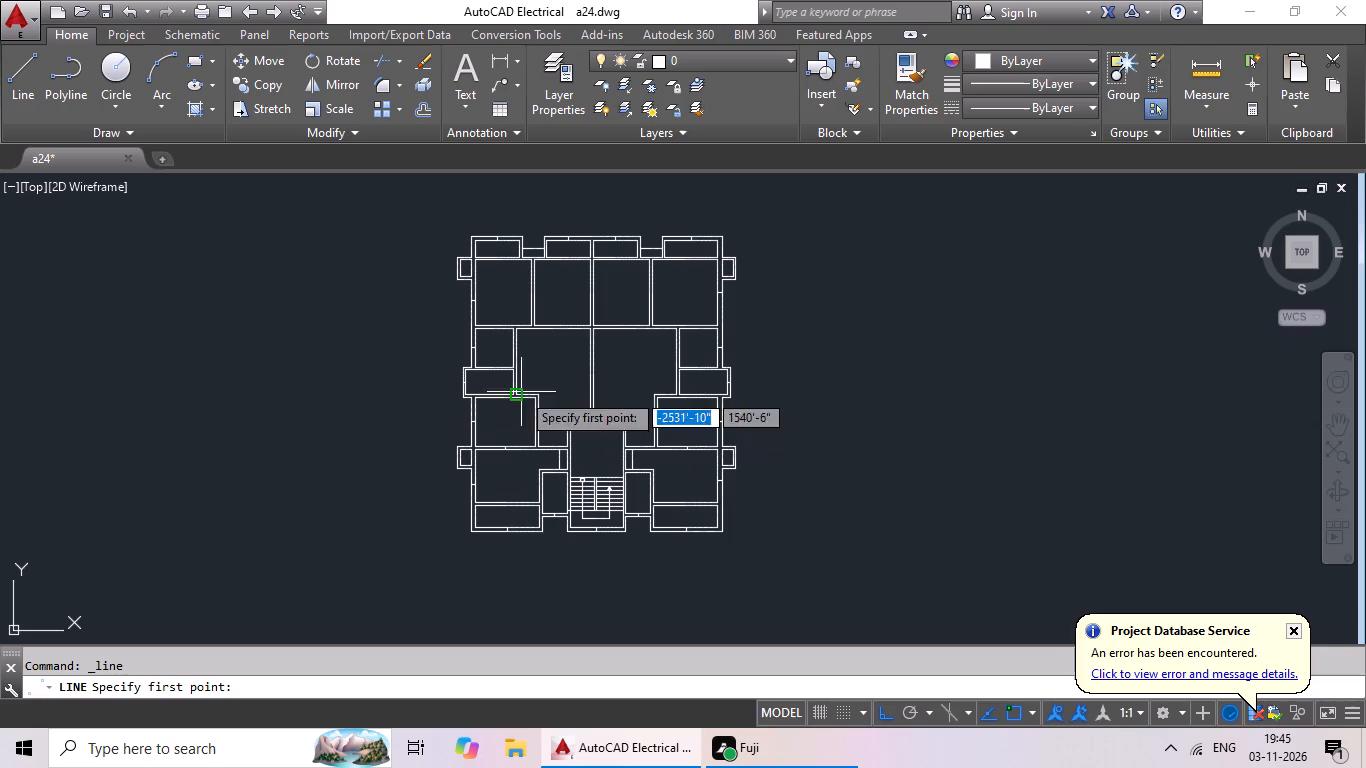
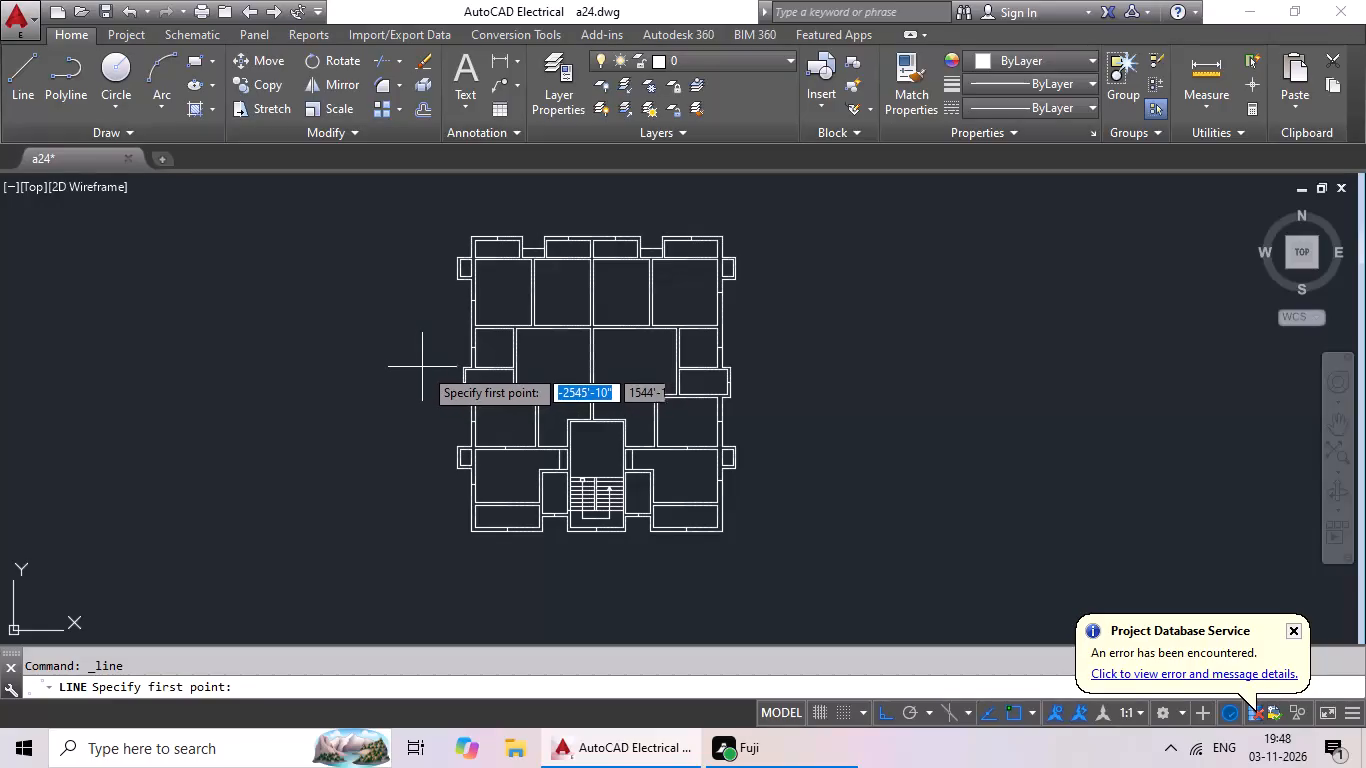
# Examine the upper and central rooms of the floor plan for walls still lacking a short cross line.
pyautogui.scroll(1, 410, 318)
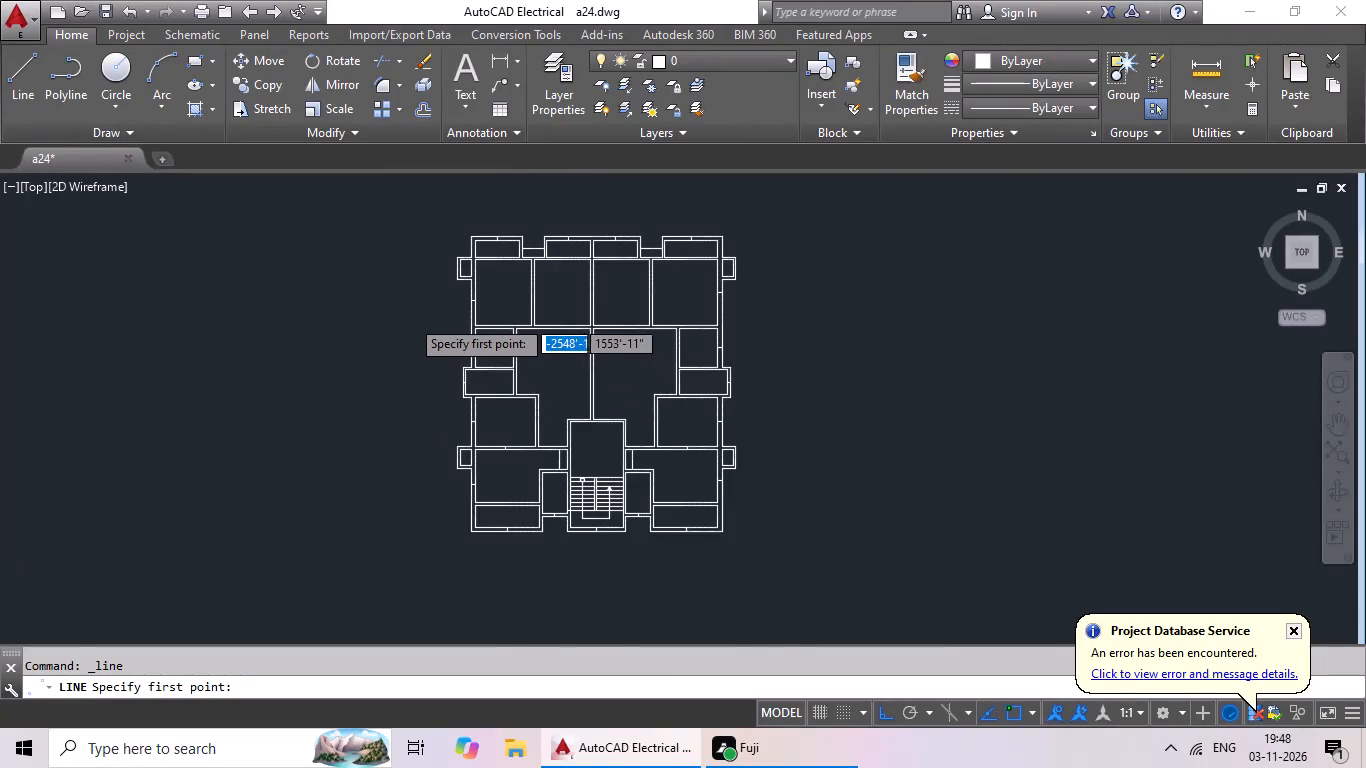
pyautogui.scroll(1, 410, 318)
pyautogui.press('Escape')
pyautogui.scroll(-2, 411, 317)
pyautogui.moveTo(407, 320); pyautogui.dragTo(306, 350, button='middle')
pyautogui.scroll(2, 571, 344)
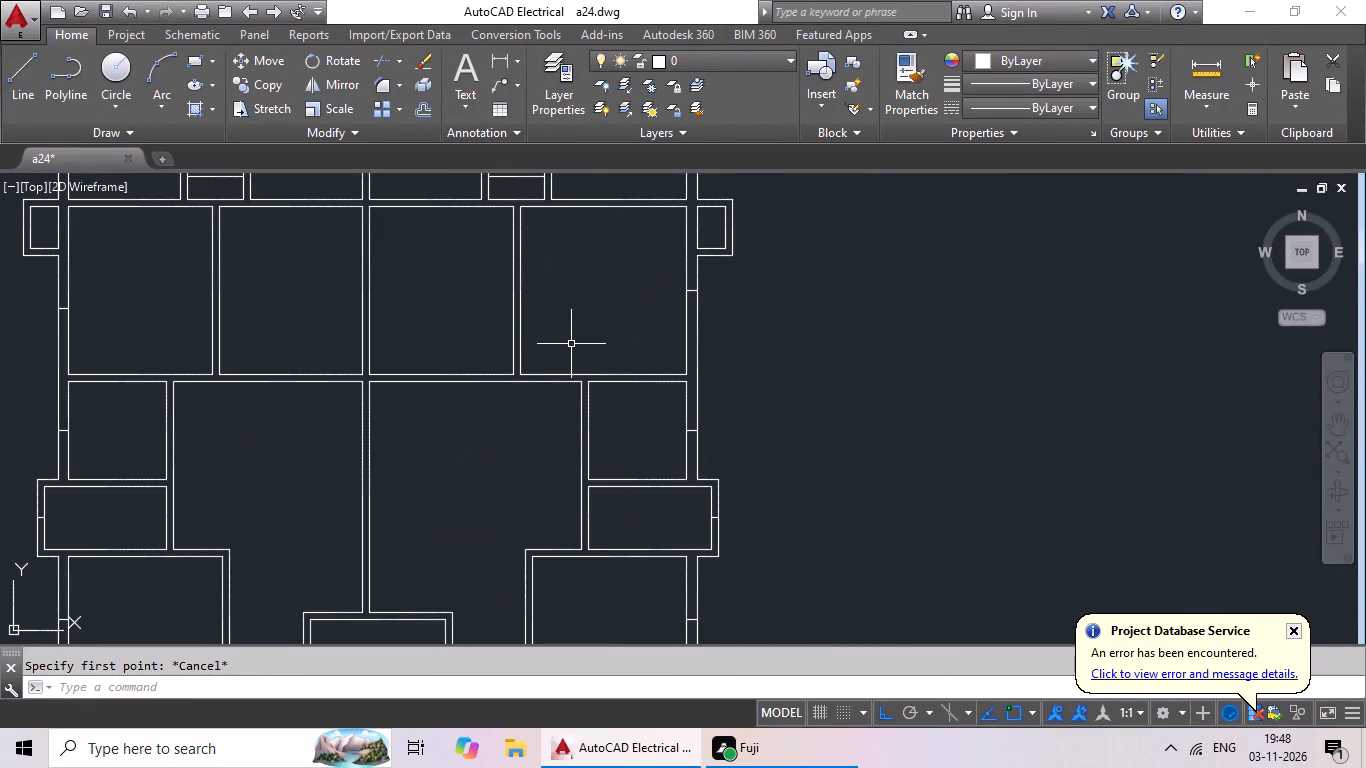
pyautogui.click(29, 94)
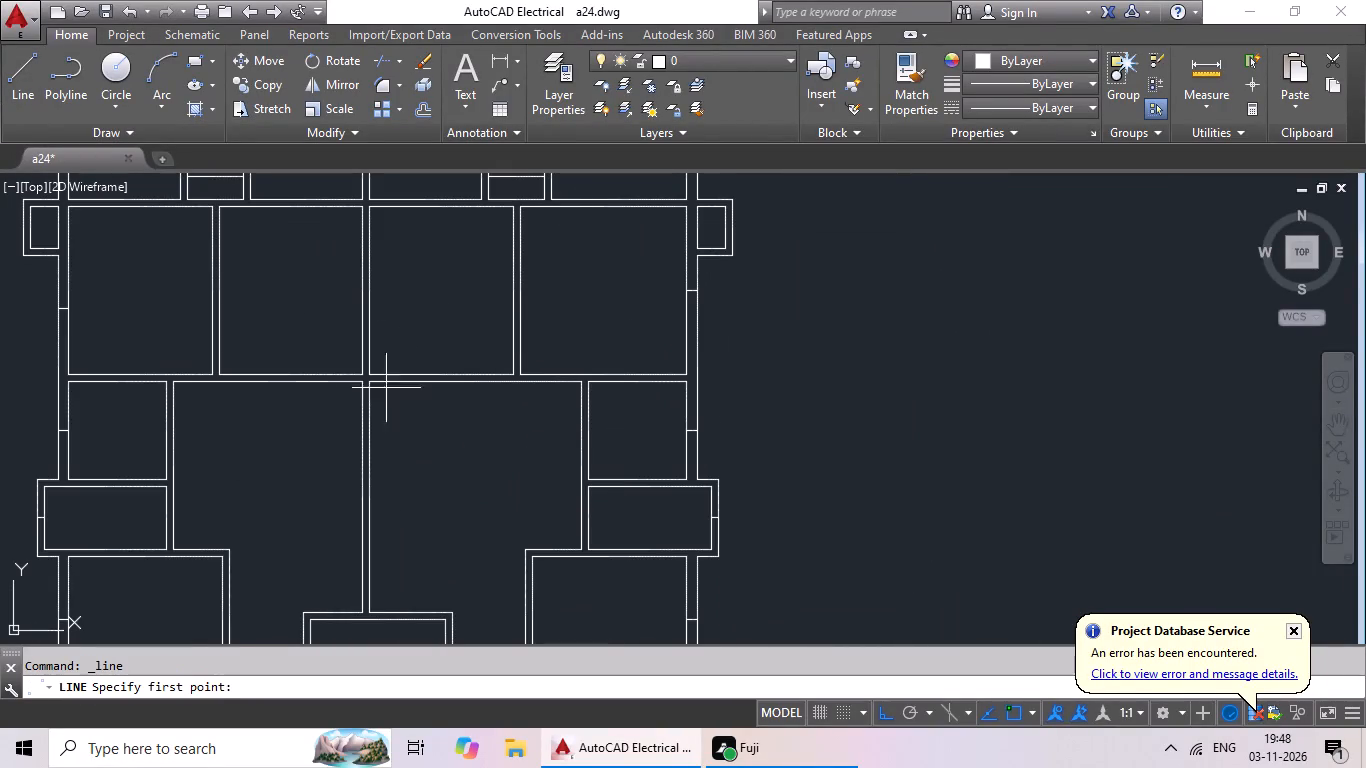
pyautogui.scroll(-3, 452, 443)
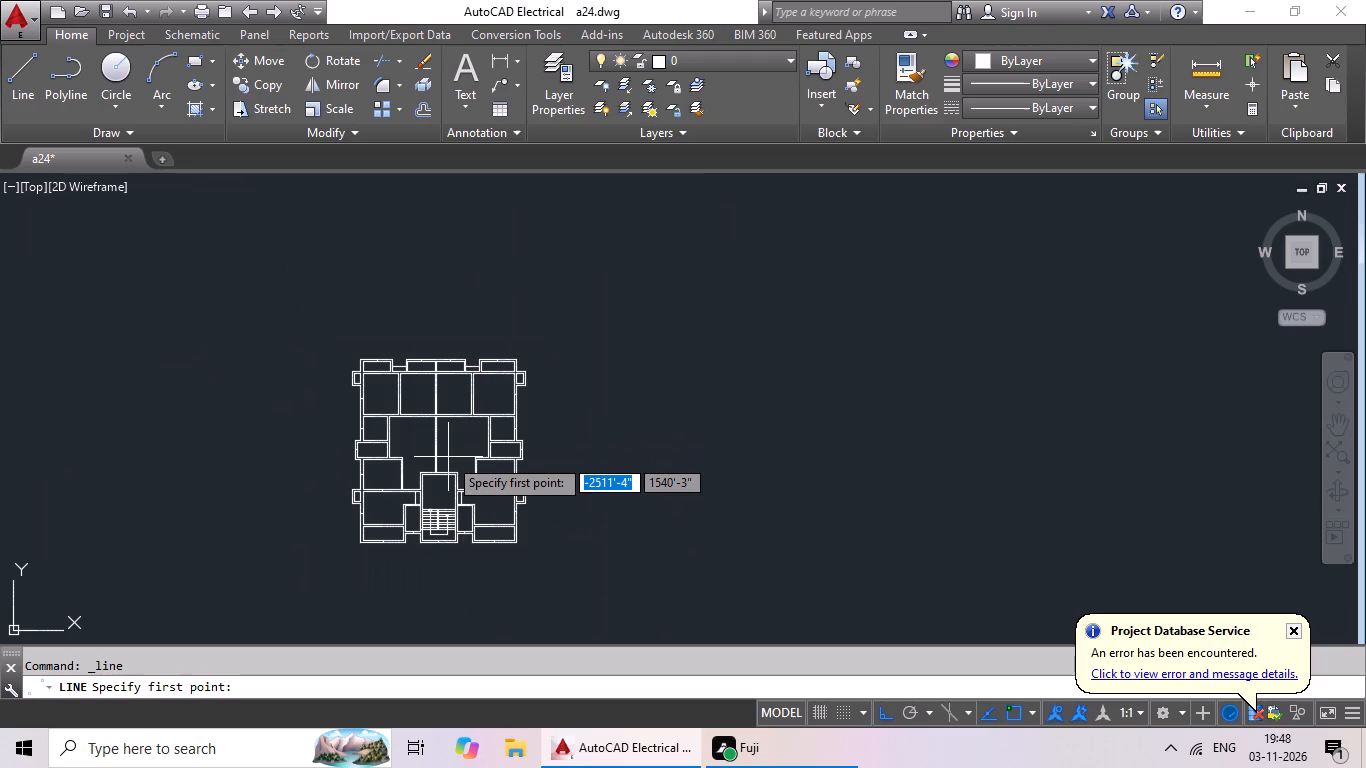
pyautogui.scroll(4, 449, 457)
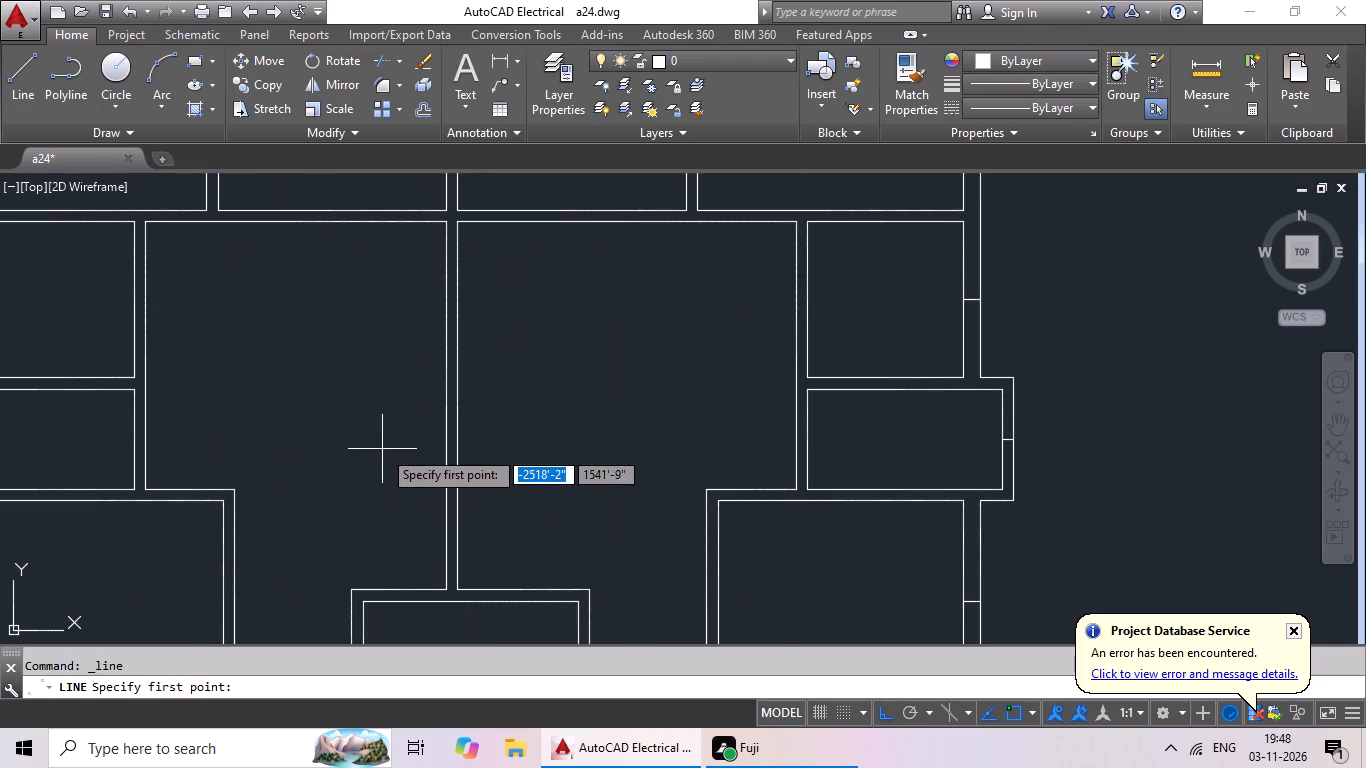
pyautogui.moveTo(390, 440); pyautogui.dragTo(397, 346, button='middle')
pyautogui.scroll(-2, 398, 353)
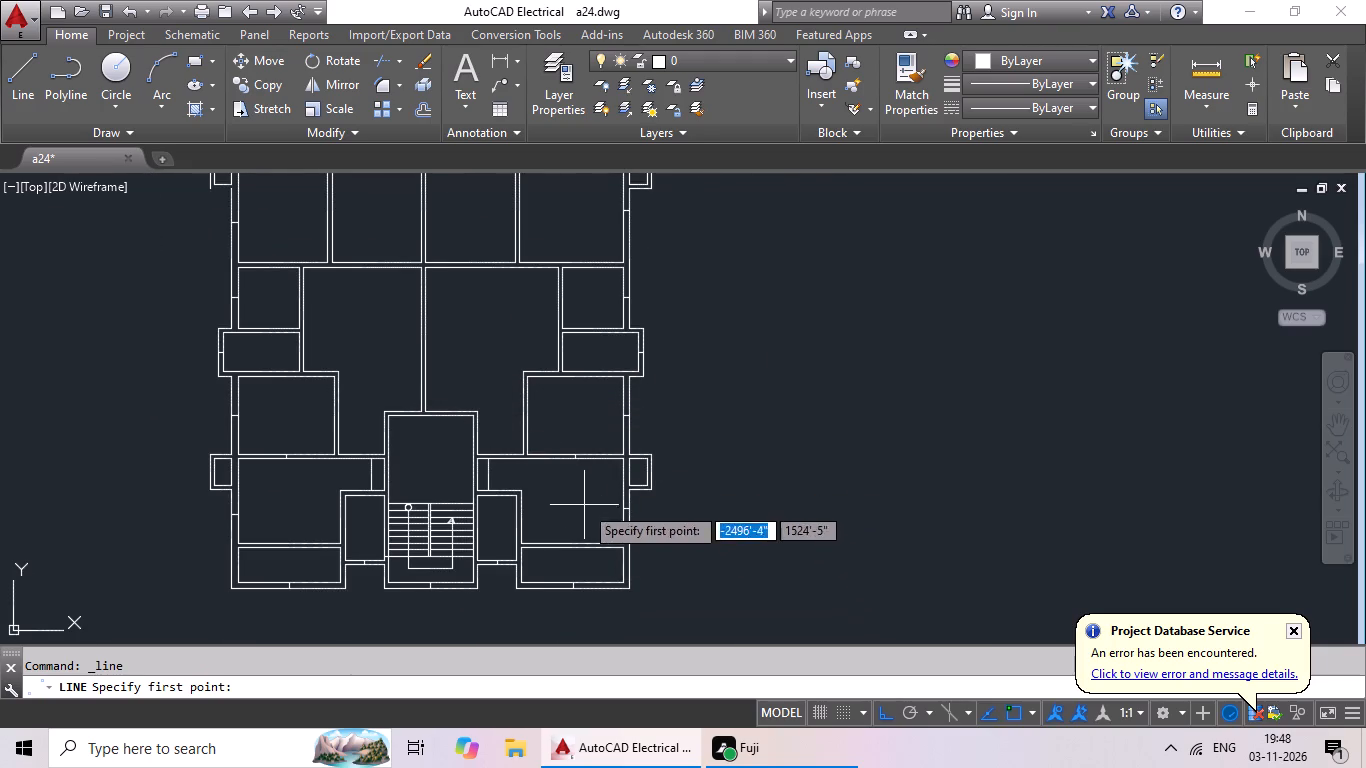
pyautogui.moveTo(583, 503); pyautogui.dragTo(602, 469, button='middle')
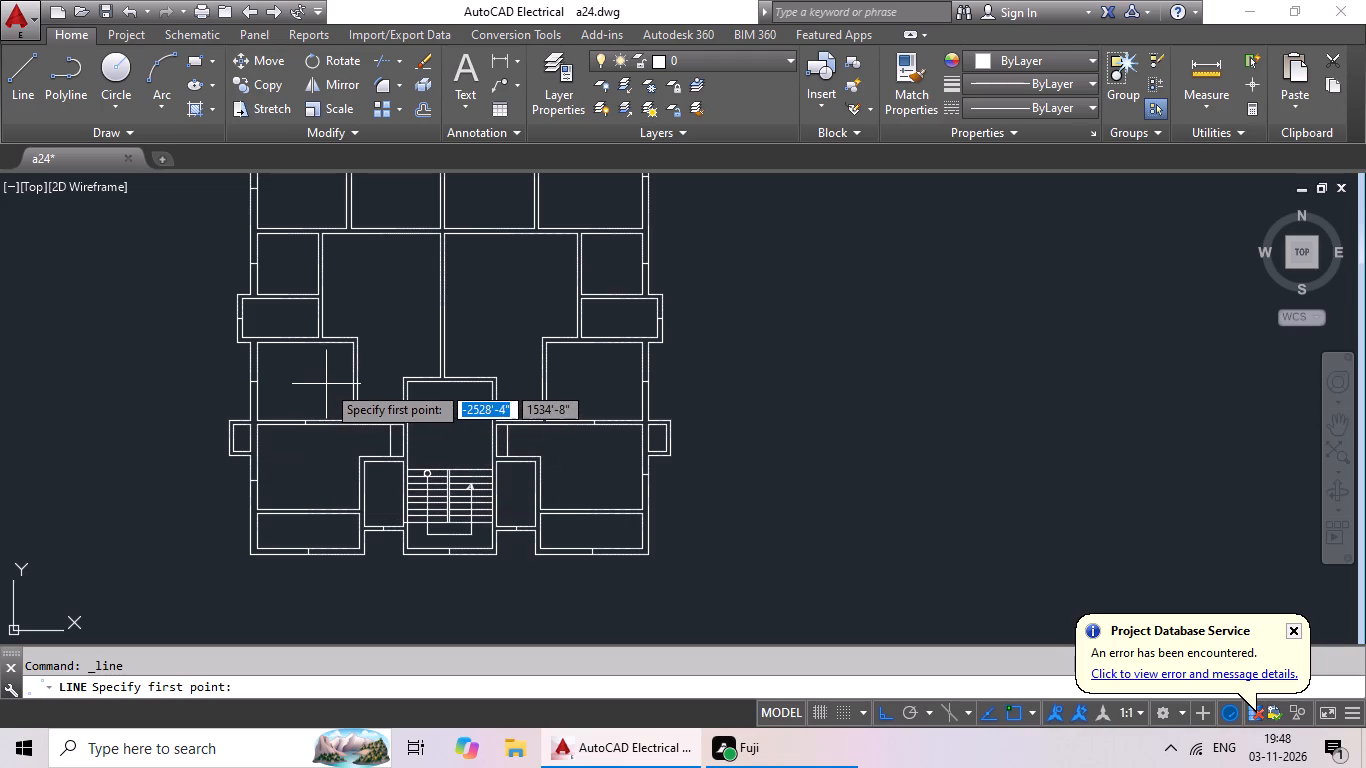
# Examine the lower-left rooms and the bottom row beside the staircase for walls still lacking cross lines.
pyautogui.moveTo(335, 385); pyautogui.dragTo(507, 427, button='middle')
pyautogui.scroll(1, 394, 428)
pyautogui.scroll(2, 516, 452)
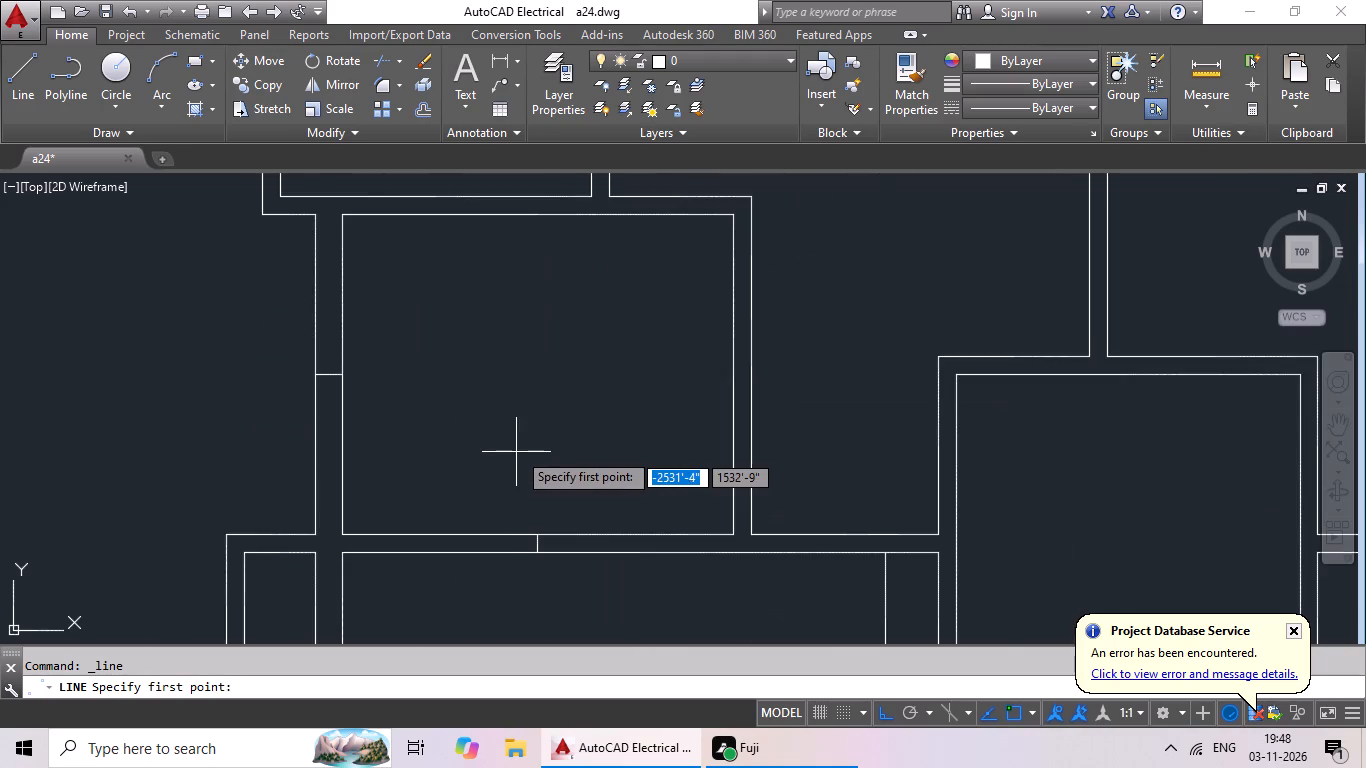
pyautogui.moveTo(535, 446); pyautogui.dragTo(440, 425, button='middle')
pyautogui.scroll(-1, 440, 500)
pyautogui.moveTo(435, 529); pyautogui.dragTo(480, 358, button='middle')
pyautogui.scroll(-1, 517, 446)
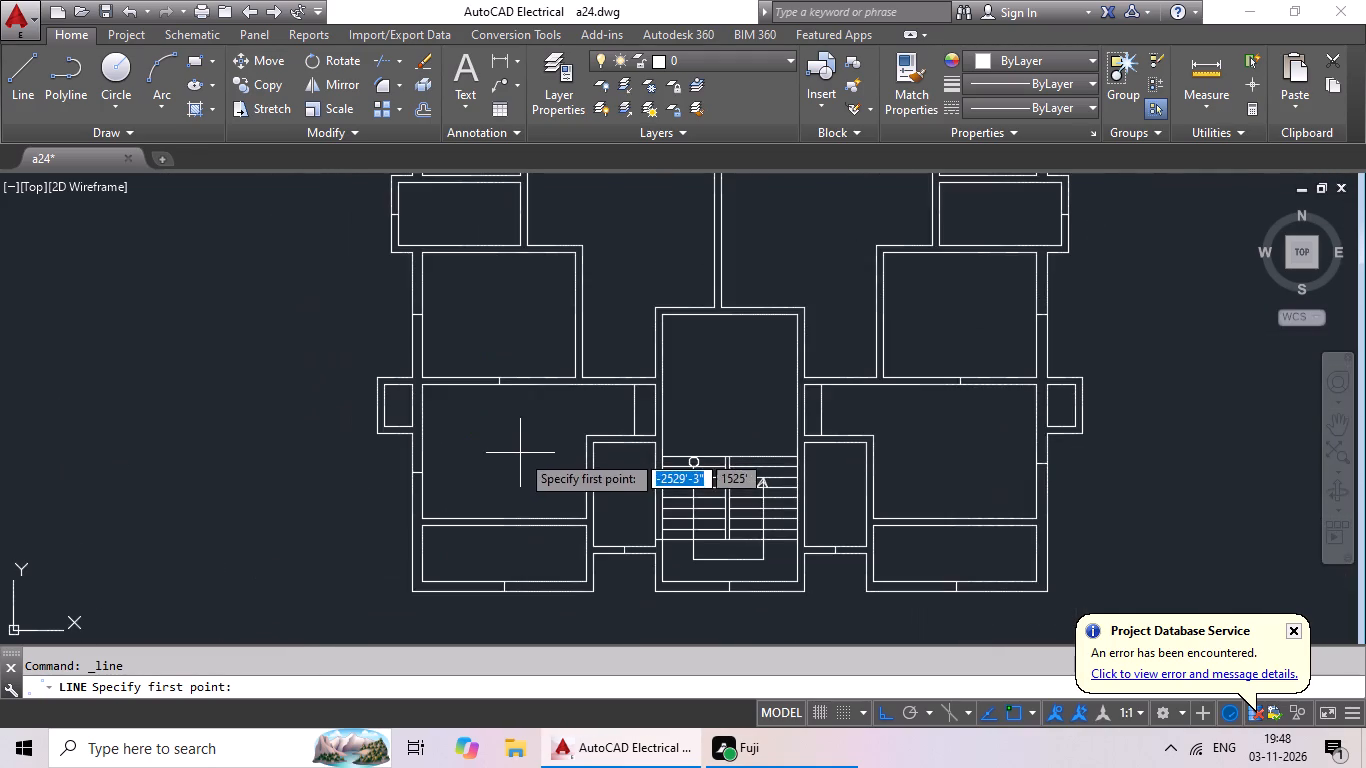
pyautogui.moveTo(520, 446); pyautogui.dragTo(472, 382, button='middle')
pyautogui.moveTo(587, 464); pyautogui.dragTo(508, 436, button='middle')
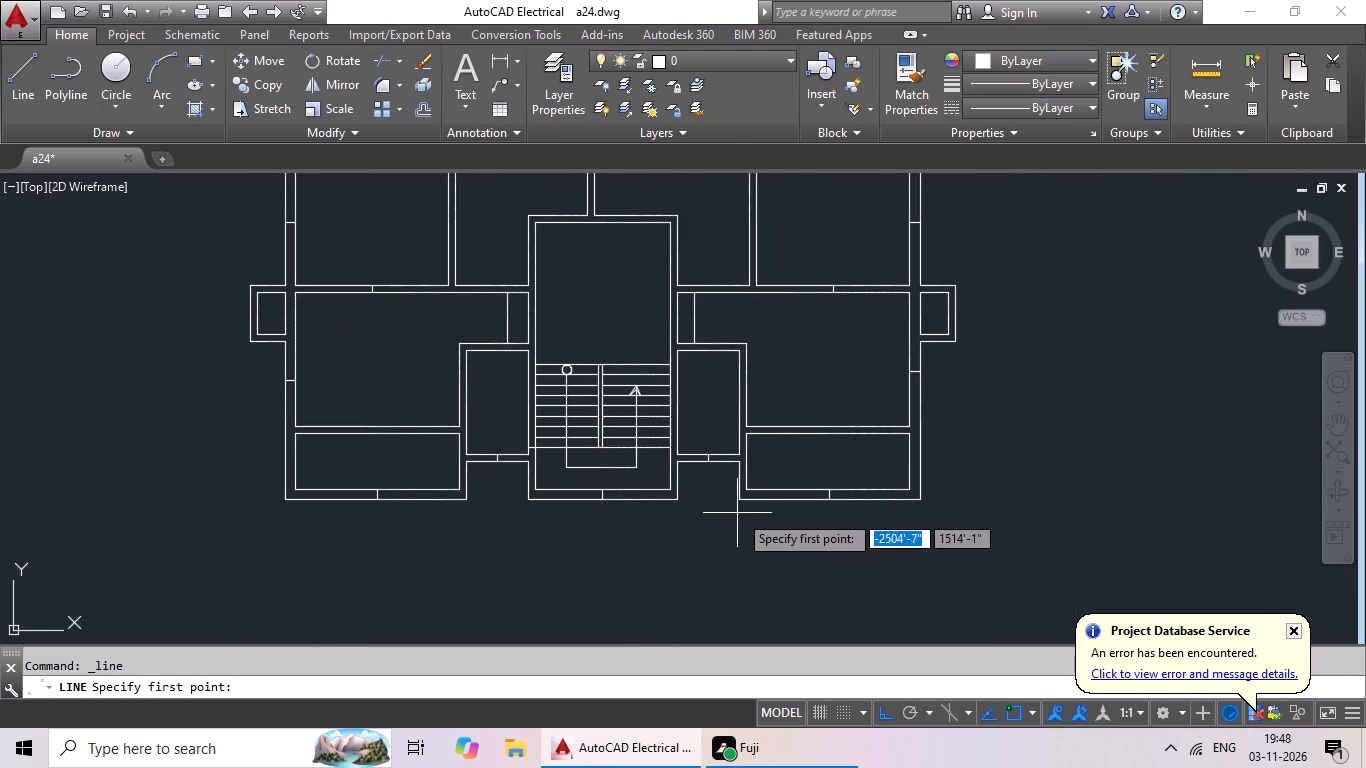
# Examine the plan from the lower-right rooms up to the top row and back to the staircase for missing cross lines.
pyautogui.scroll(2, 808, 475)
pyautogui.moveTo(813, 465); pyautogui.dragTo(727, 556, button='middle')
pyautogui.scroll(-1, 721, 554)
pyautogui.moveTo(737, 467); pyautogui.dragTo(695, 543, button='middle')
pyautogui.moveTo(709, 500); pyautogui.dragTo(708, 627, button='middle')
pyautogui.moveTo(734, 403); pyautogui.dragTo(735, 597, button='middle')
pyautogui.scroll(-2, 759, 410)
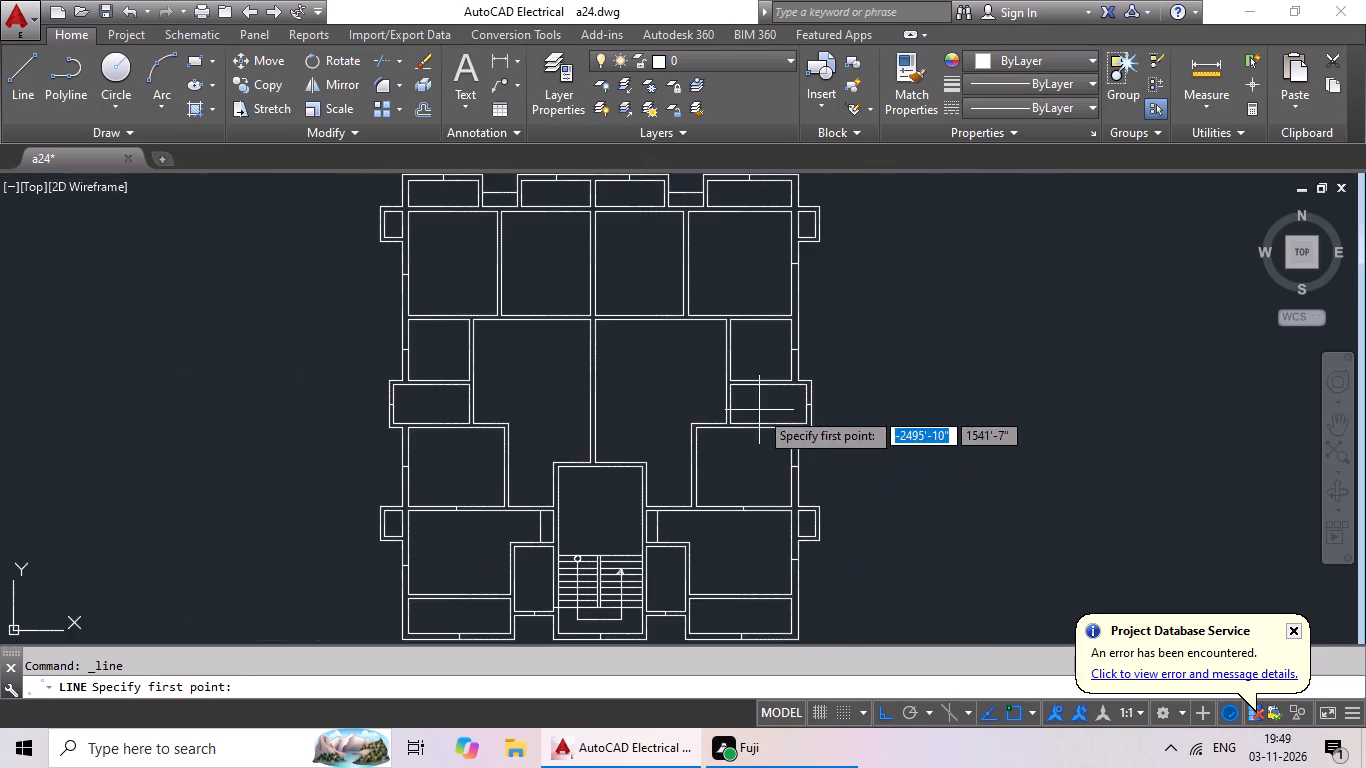
pyautogui.moveTo(759, 419); pyautogui.dragTo(759, 520, button='middle')
pyautogui.moveTo(727, 376); pyautogui.dragTo(710, 455, button='middle')
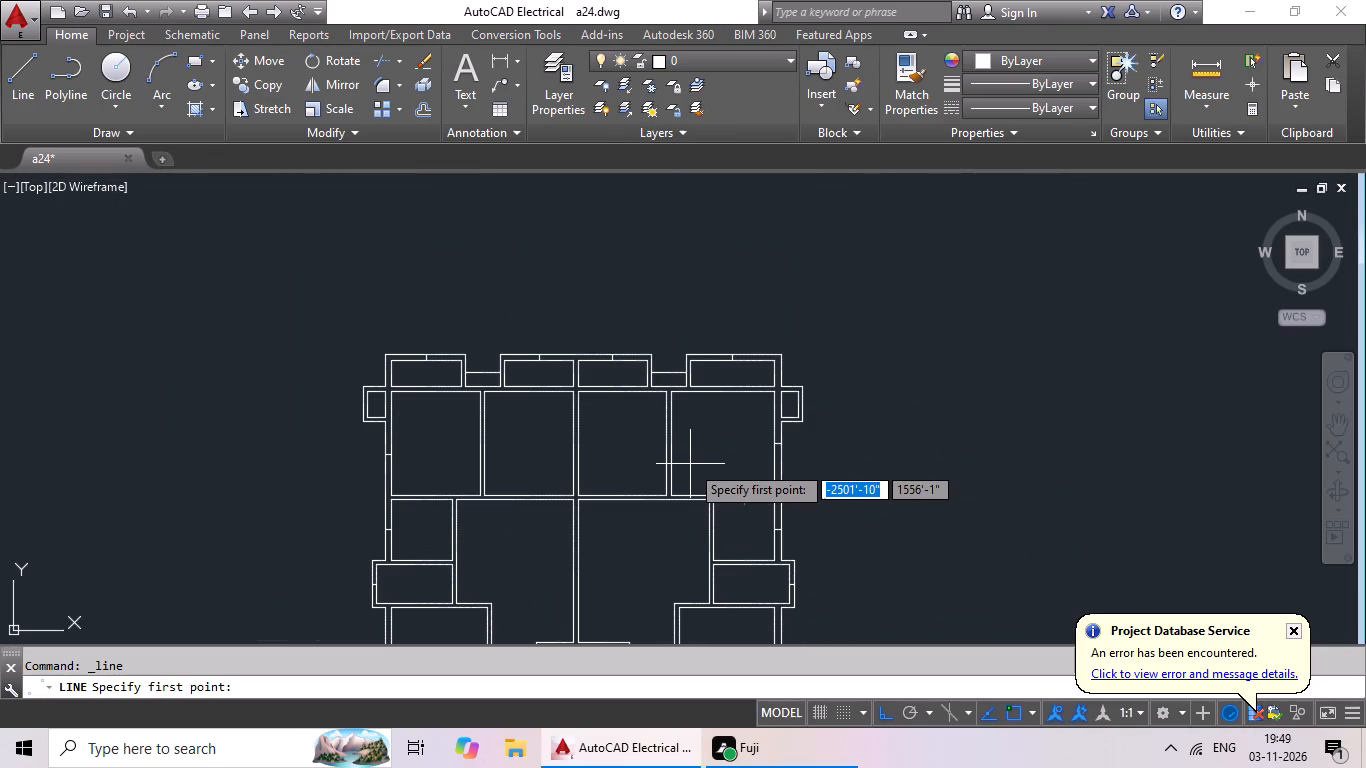
pyautogui.scroll(1, 594, 488)
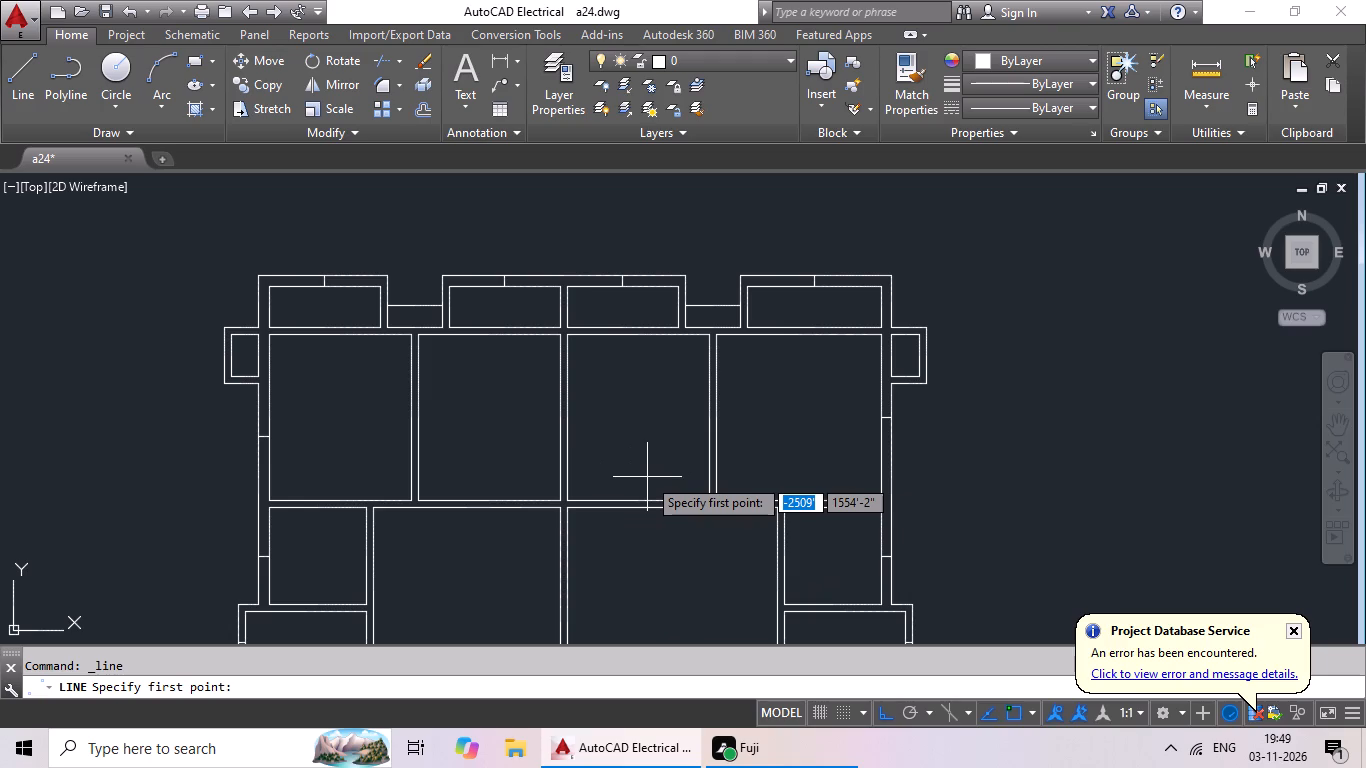
pyautogui.scroll(-2, 784, 406)
pyautogui.moveTo(750, 471); pyautogui.dragTo(740, 410, button='middle')
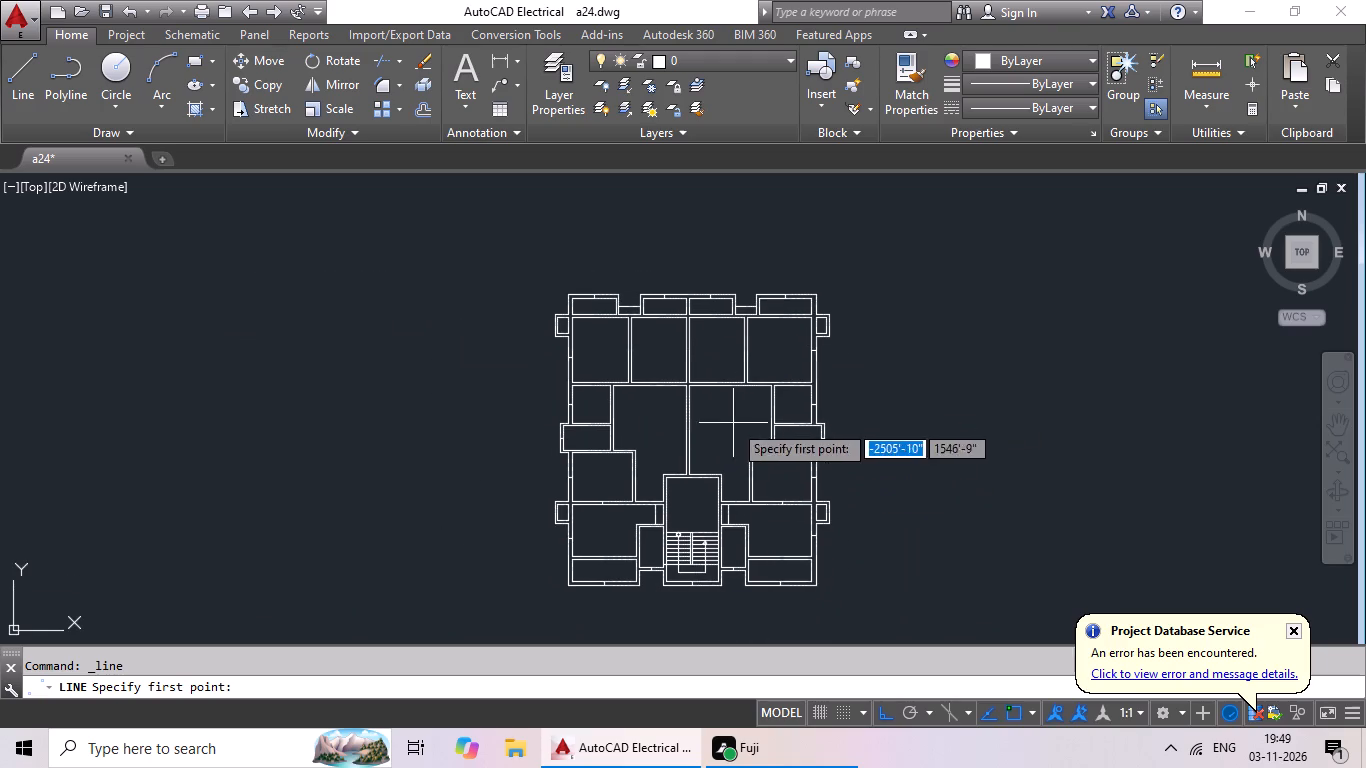
pyautogui.moveTo(718, 453); pyautogui.dragTo(569, 413, button='middle')
pyautogui.scroll(1, 560, 416)
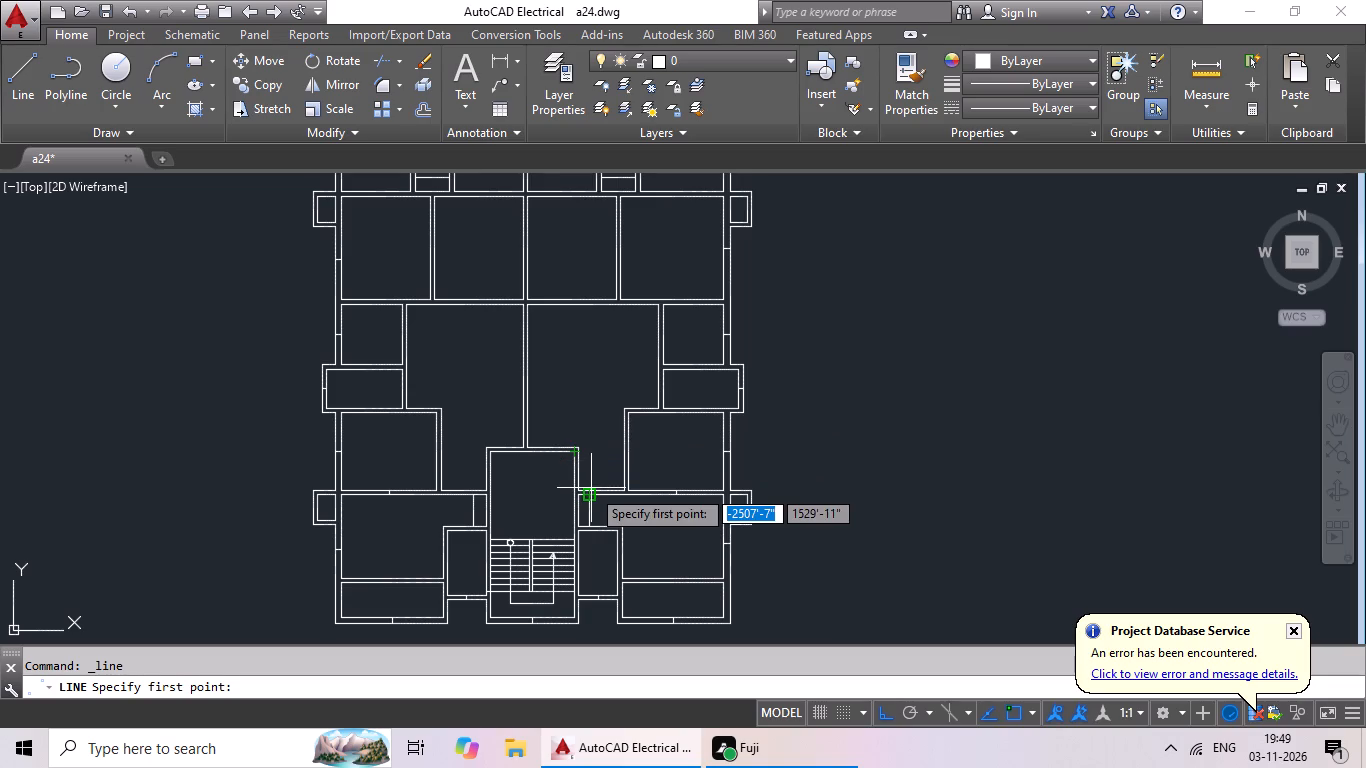
pyautogui.moveTo(449, 476); pyautogui.dragTo(460, 447, button='middle')
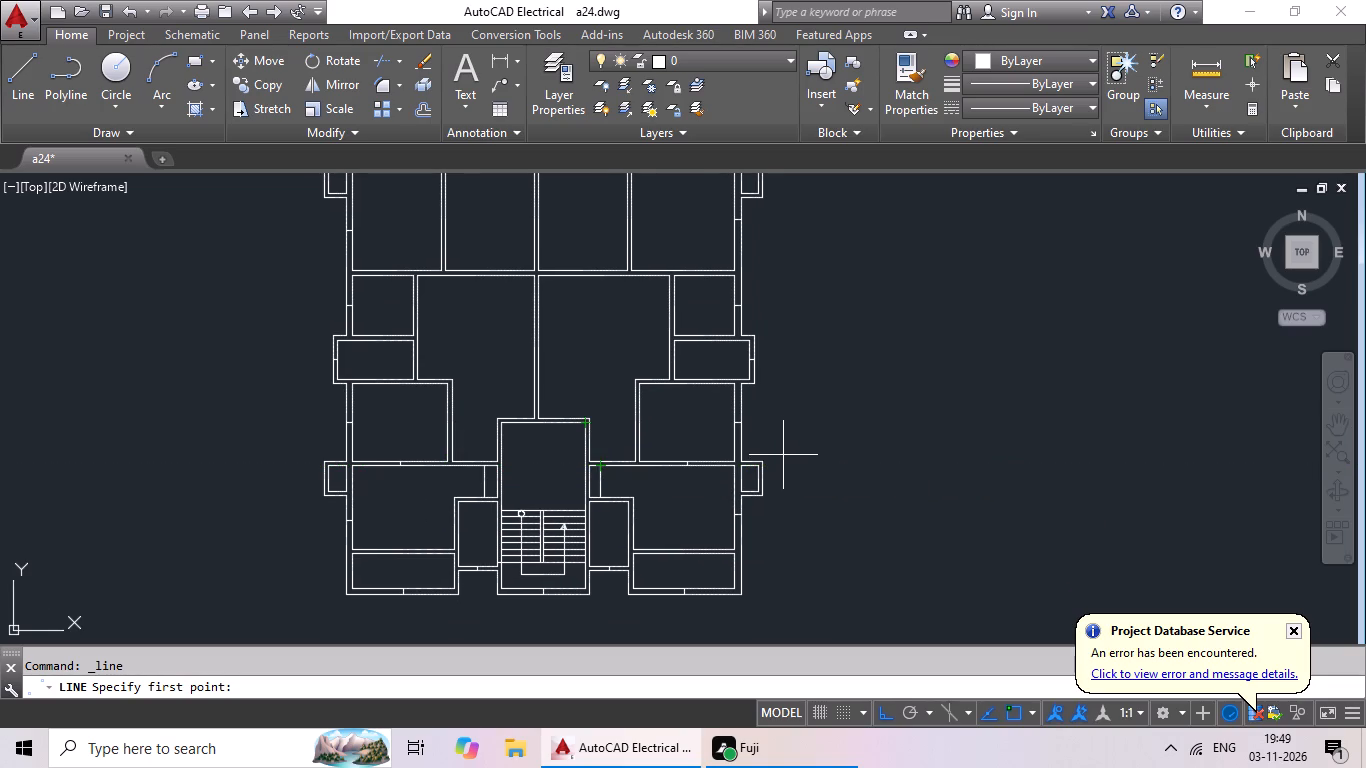
pyautogui.press('Escape')
pyautogui.press('Escape')
pyautogui.moveTo(864, 431); pyautogui.dragTo(811, 524, button='middle')
pyautogui.moveTo(830, 515); pyautogui.dragTo(846, 477, button='middle')
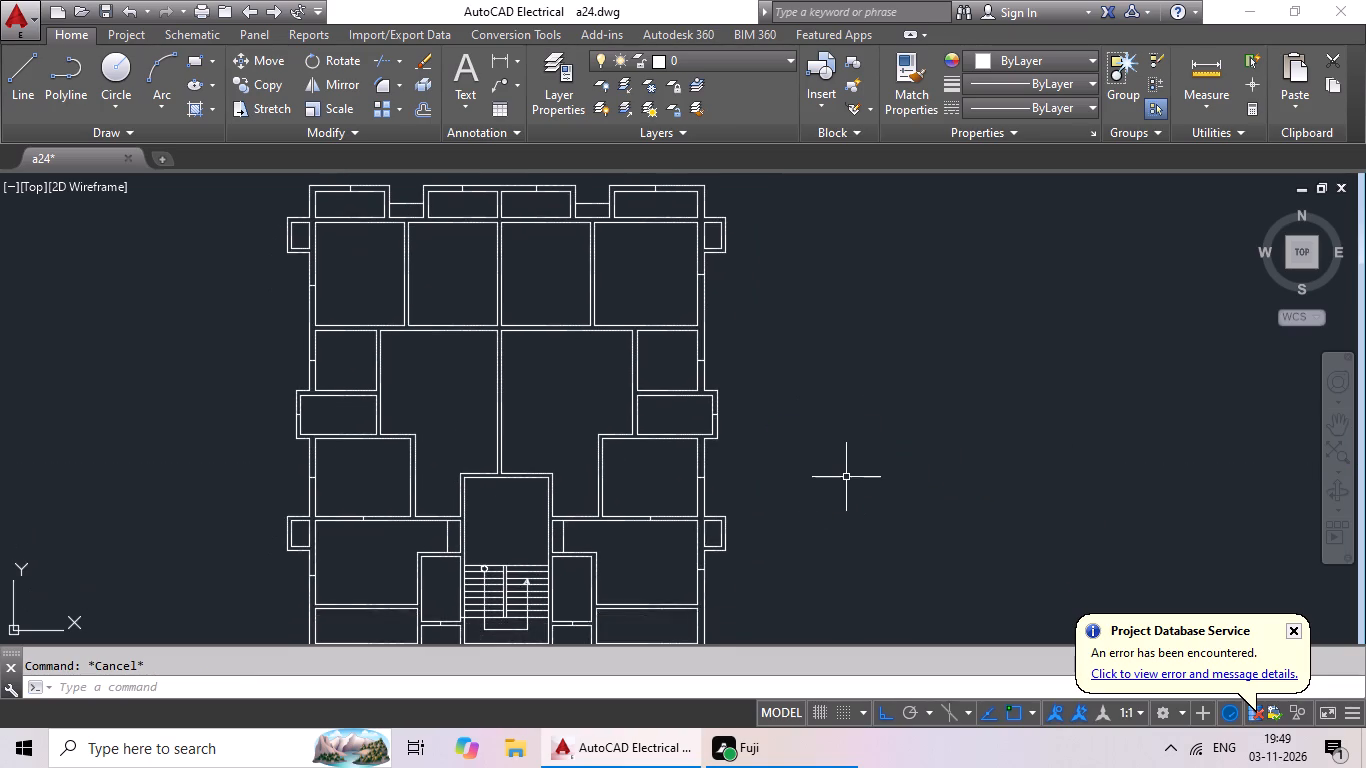
pyautogui.scroll(-1, 846, 477)
pyautogui.moveTo(846, 475); pyautogui.dragTo(734, 455, button='middle')
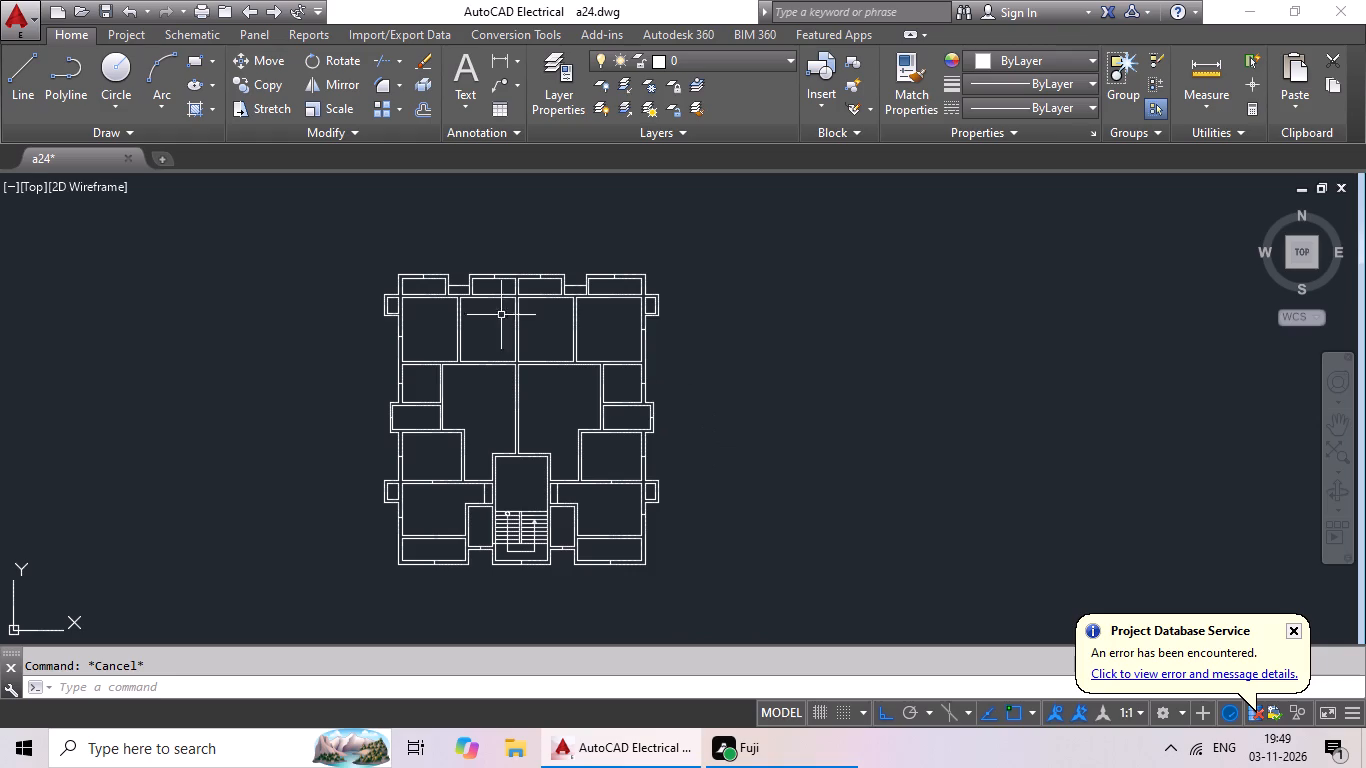
# Examine the four large upper rooms, their dividing walls and the remaining plan again for walls missing cross lines.
pyautogui.click(17, 71)
pyautogui.scroll(2, 465, 326)
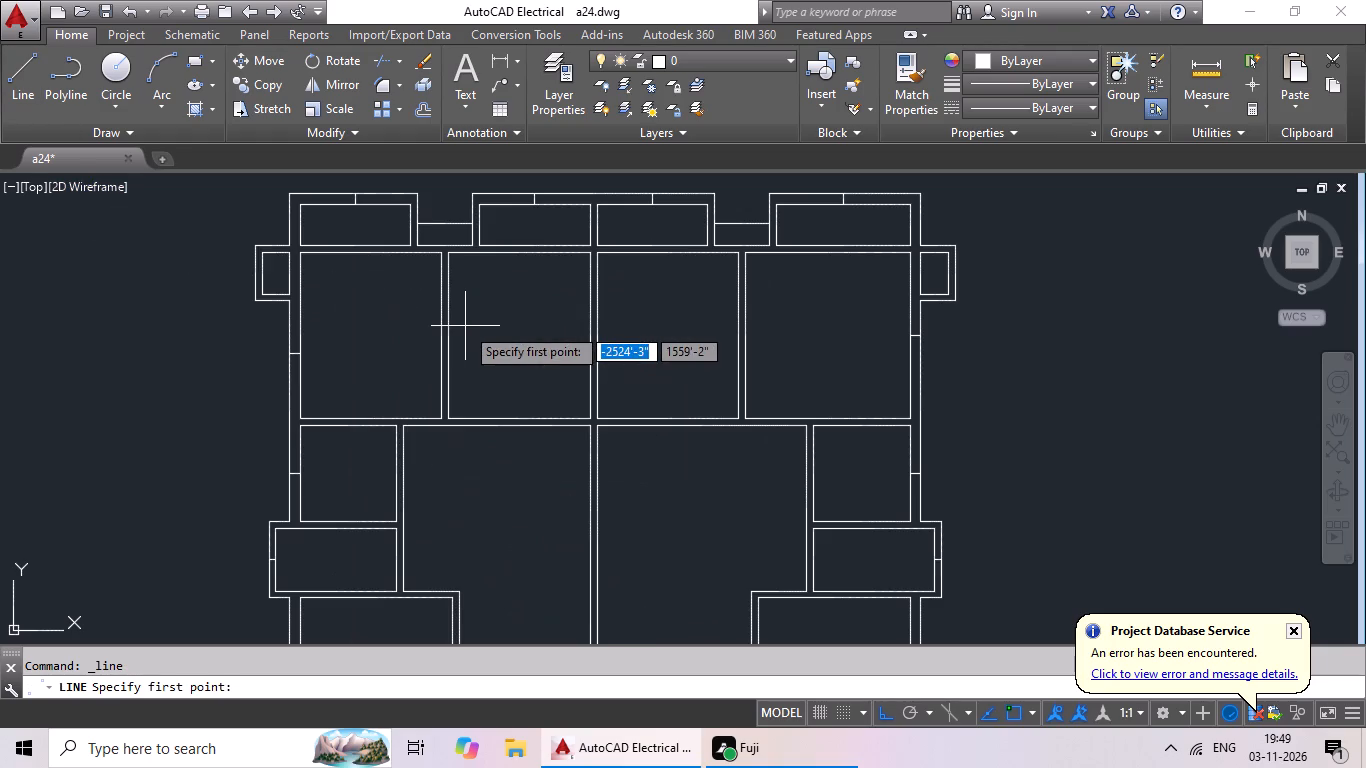
pyautogui.scroll(2, 451, 367)
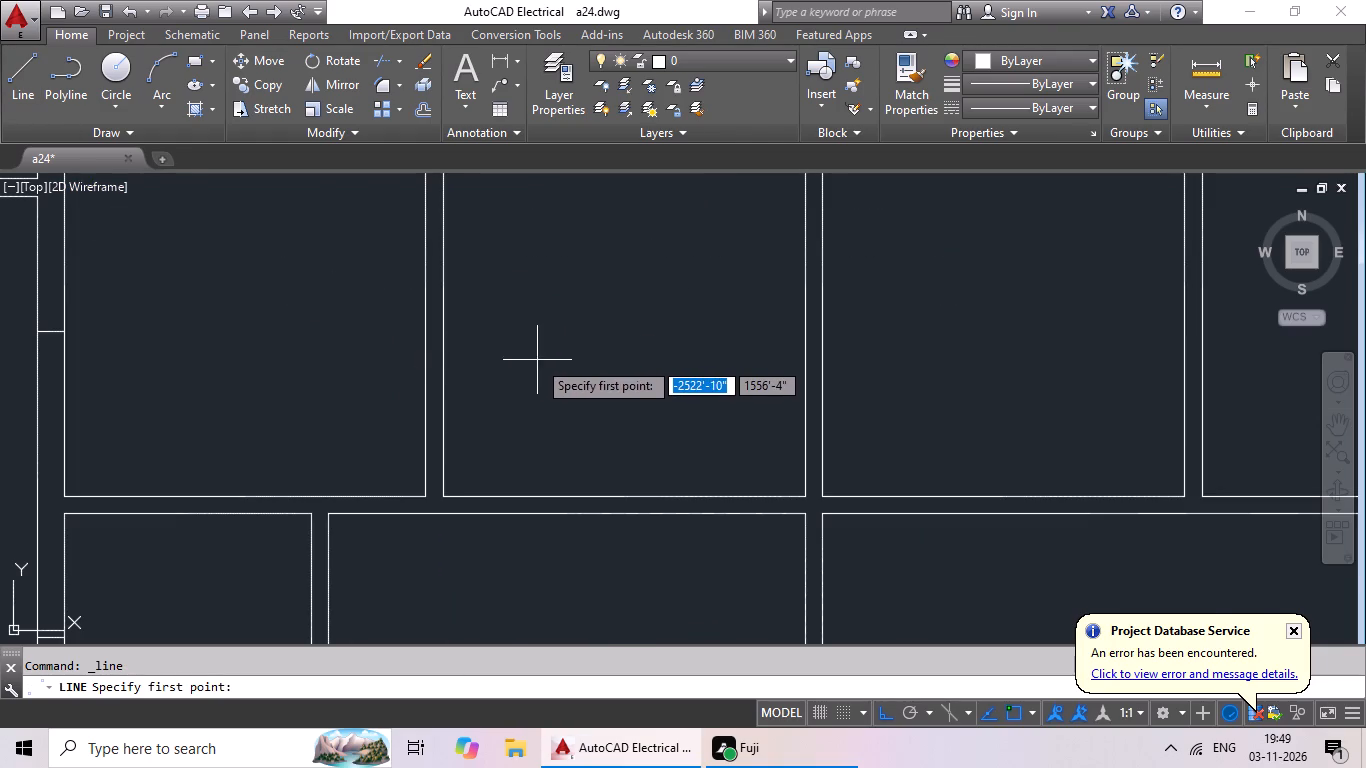
pyautogui.scroll(-2, 537, 360)
pyautogui.moveTo(601, 362); pyautogui.dragTo(507, 398, button='middle')
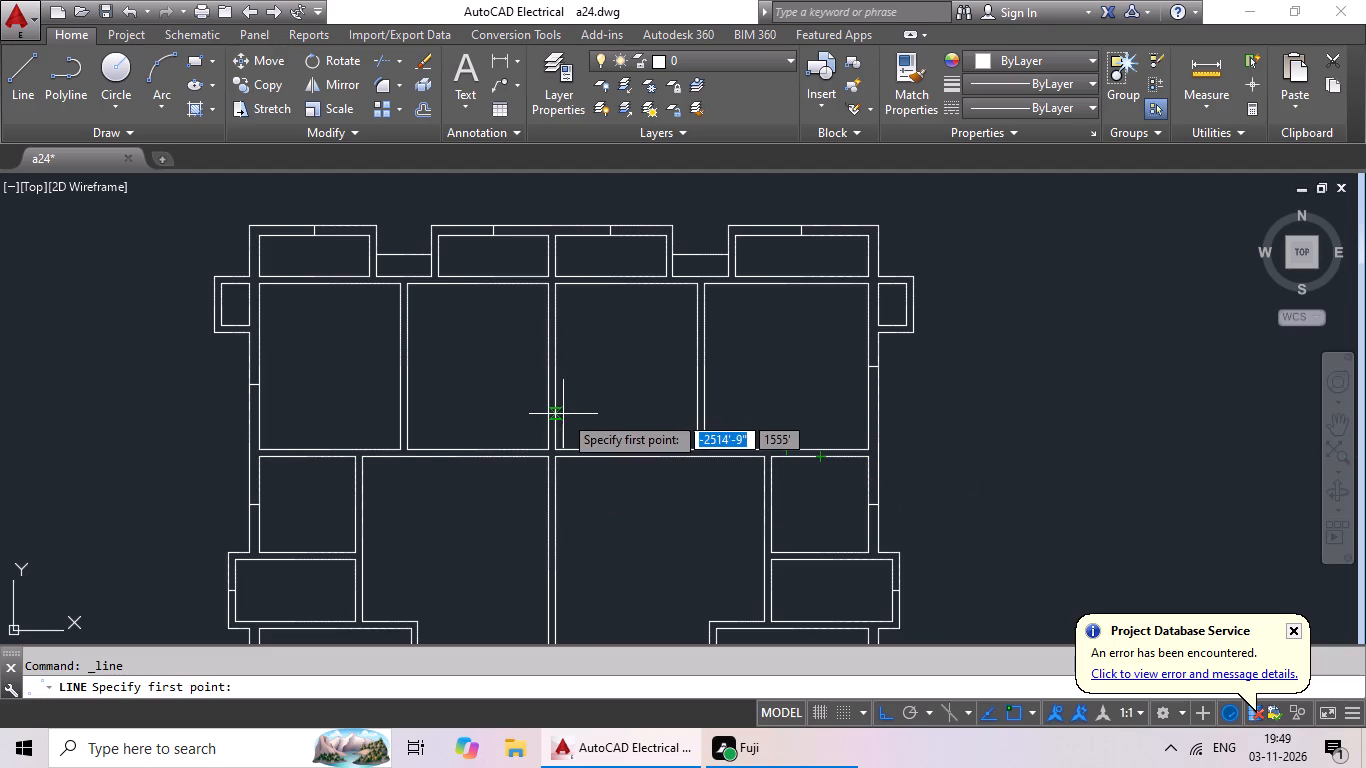
pyautogui.scroll(-3, 563, 427)
pyautogui.moveTo(567, 439); pyautogui.dragTo(492, 459, button='middle')
pyautogui.scroll(4, 485, 464)
pyautogui.moveTo(549, 454); pyautogui.dragTo(528, 464, button='middle')
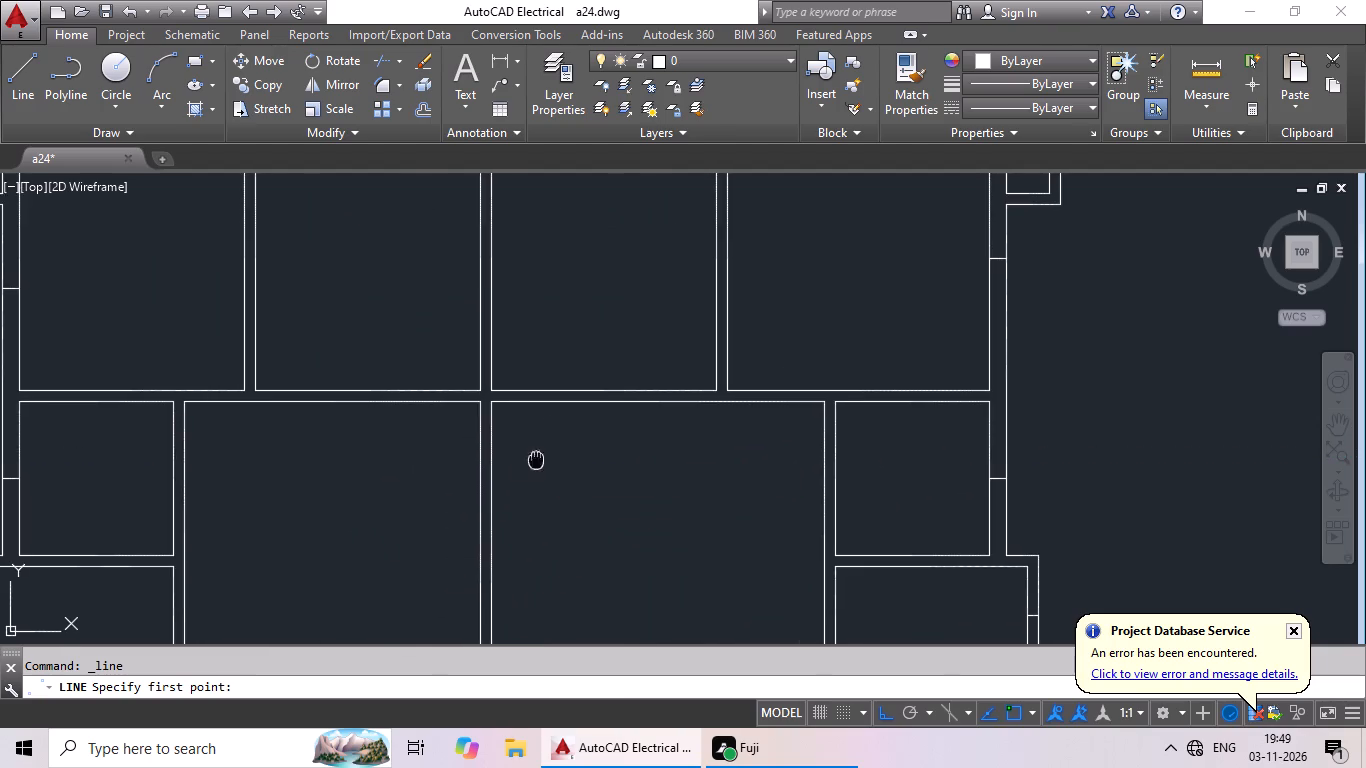
pyautogui.moveTo(528, 464); pyautogui.dragTo(436, 506, button='middle')
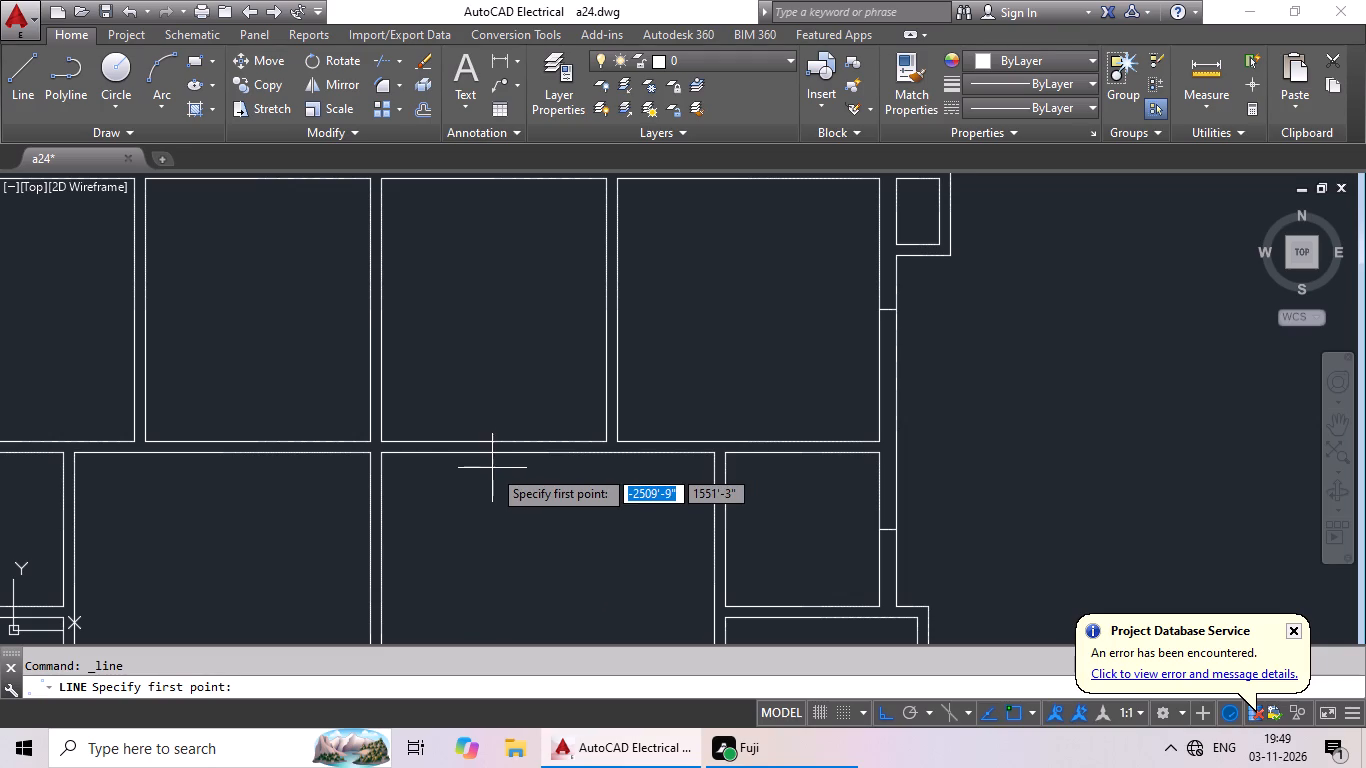
pyautogui.scroll(-1, 497, 465)
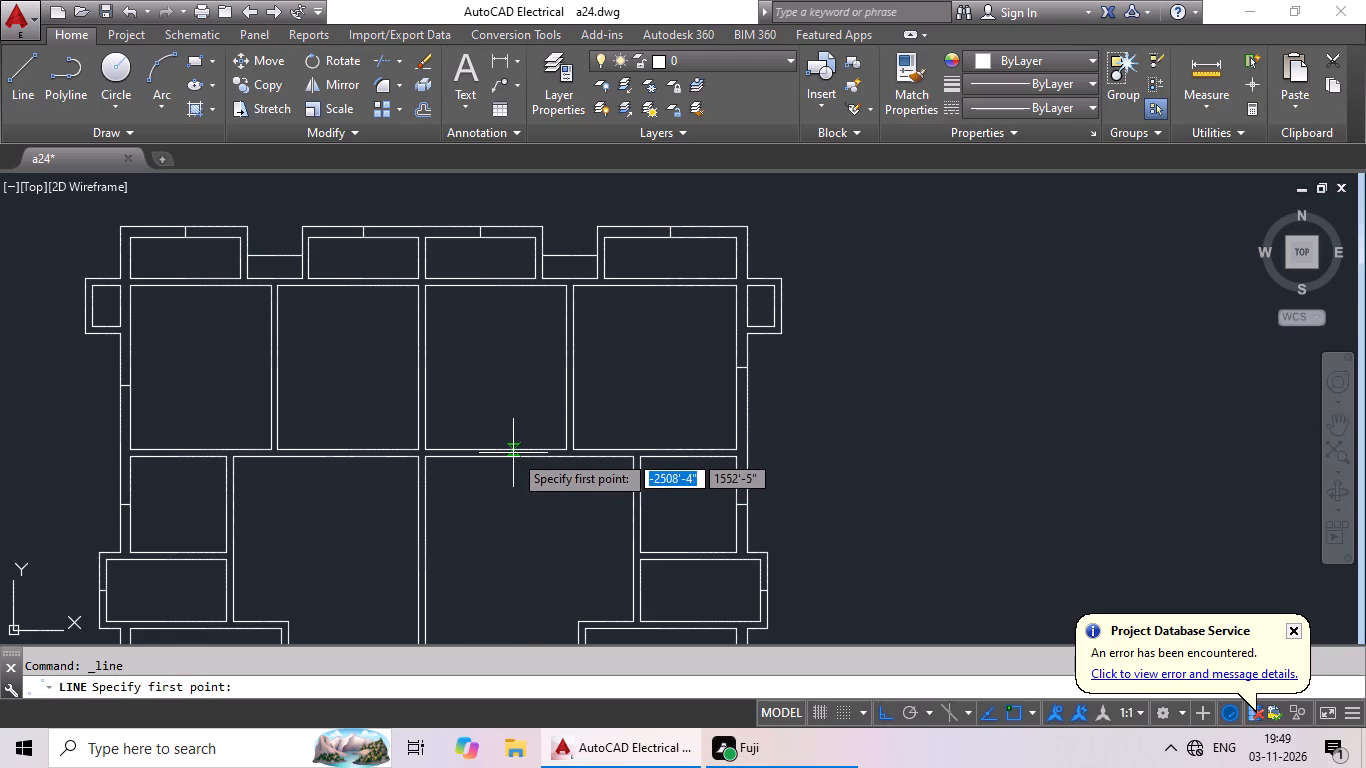
pyautogui.scroll(-2, 530, 437)
pyautogui.moveTo(530, 455); pyautogui.dragTo(601, 444, button='middle')
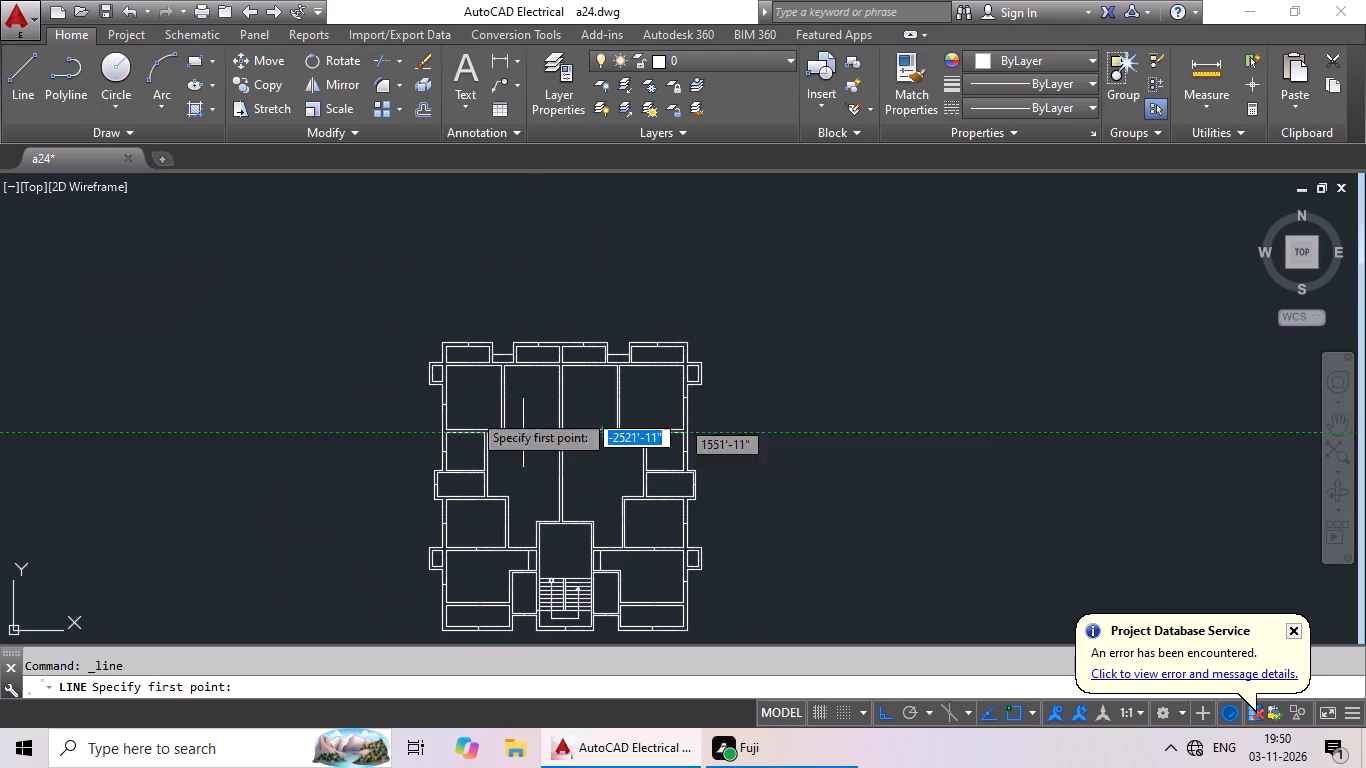
pyautogui.press('Escape')
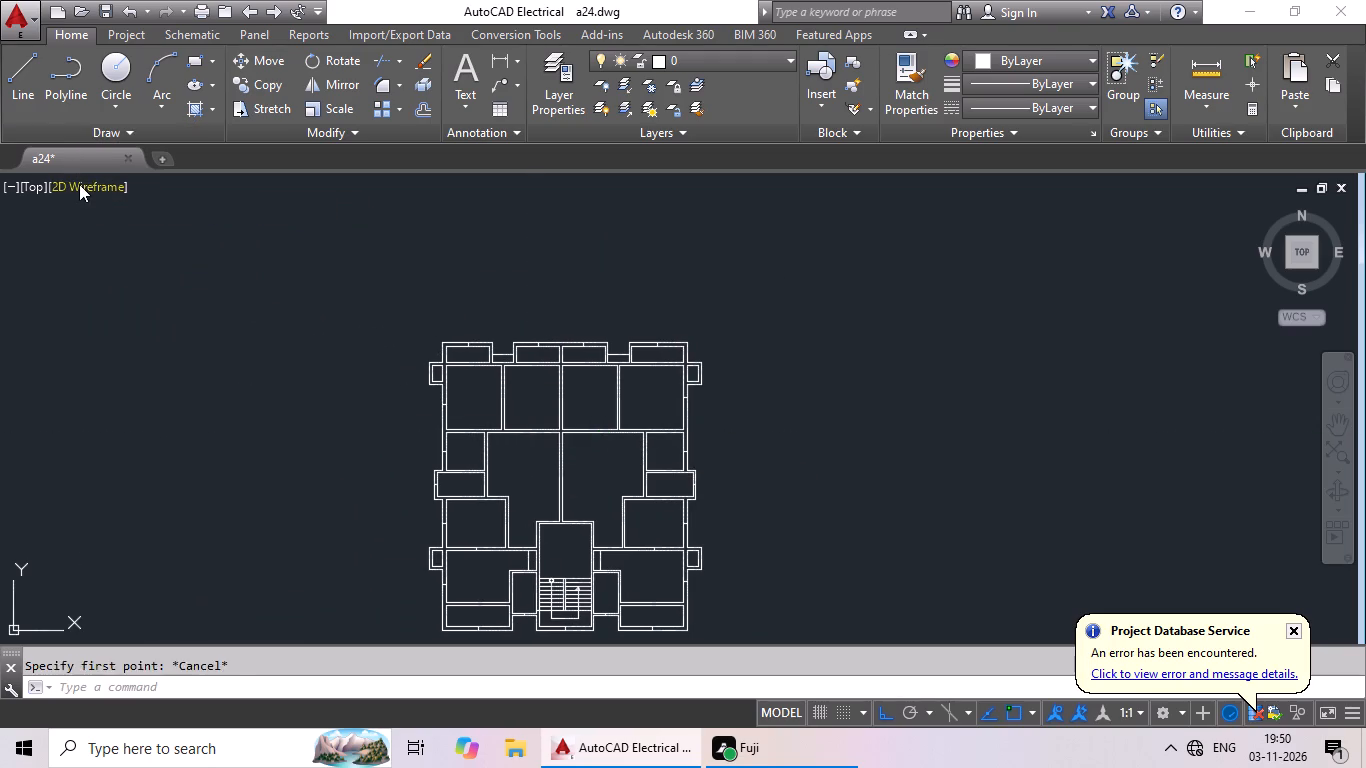
pyautogui.press('Escape')
pyautogui.click(8, 94)
pyautogui.scroll(-1, 375, 277)
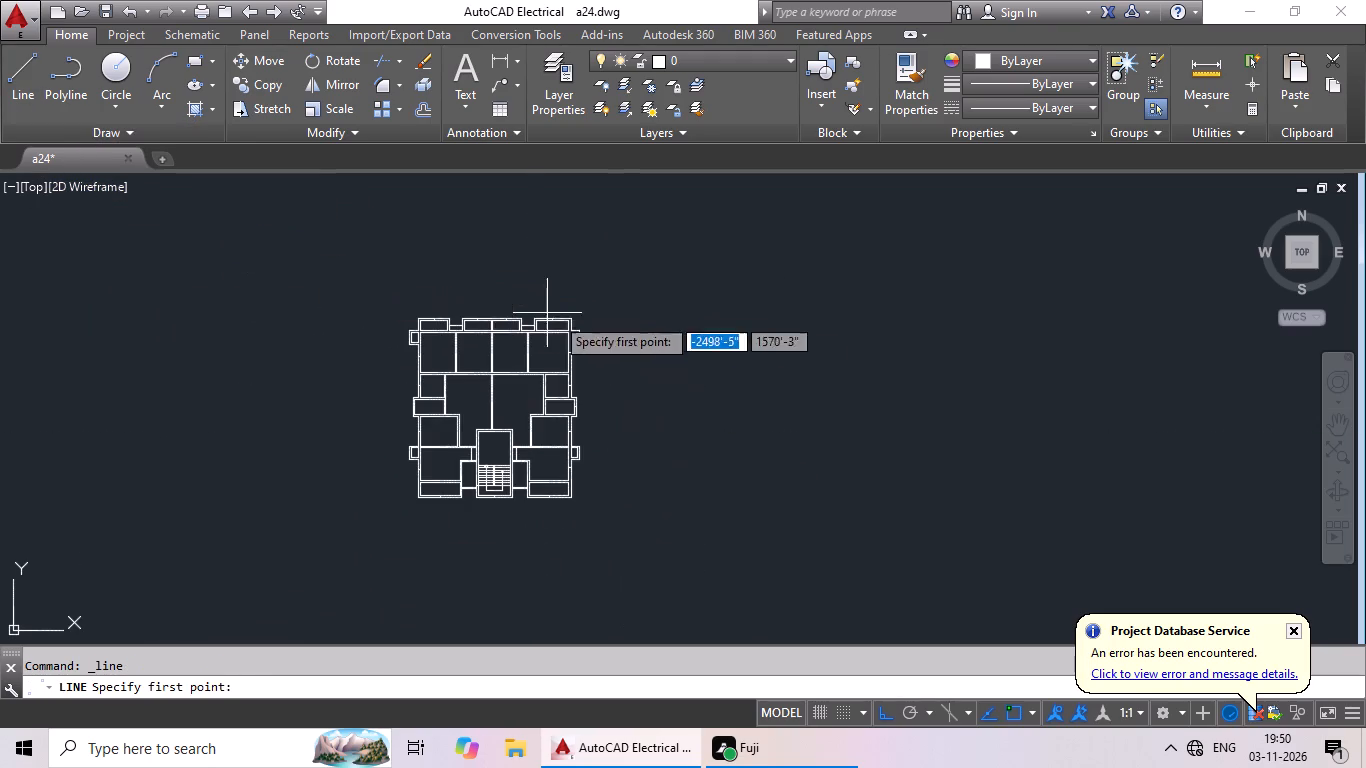
pyautogui.scroll(2, 580, 368)
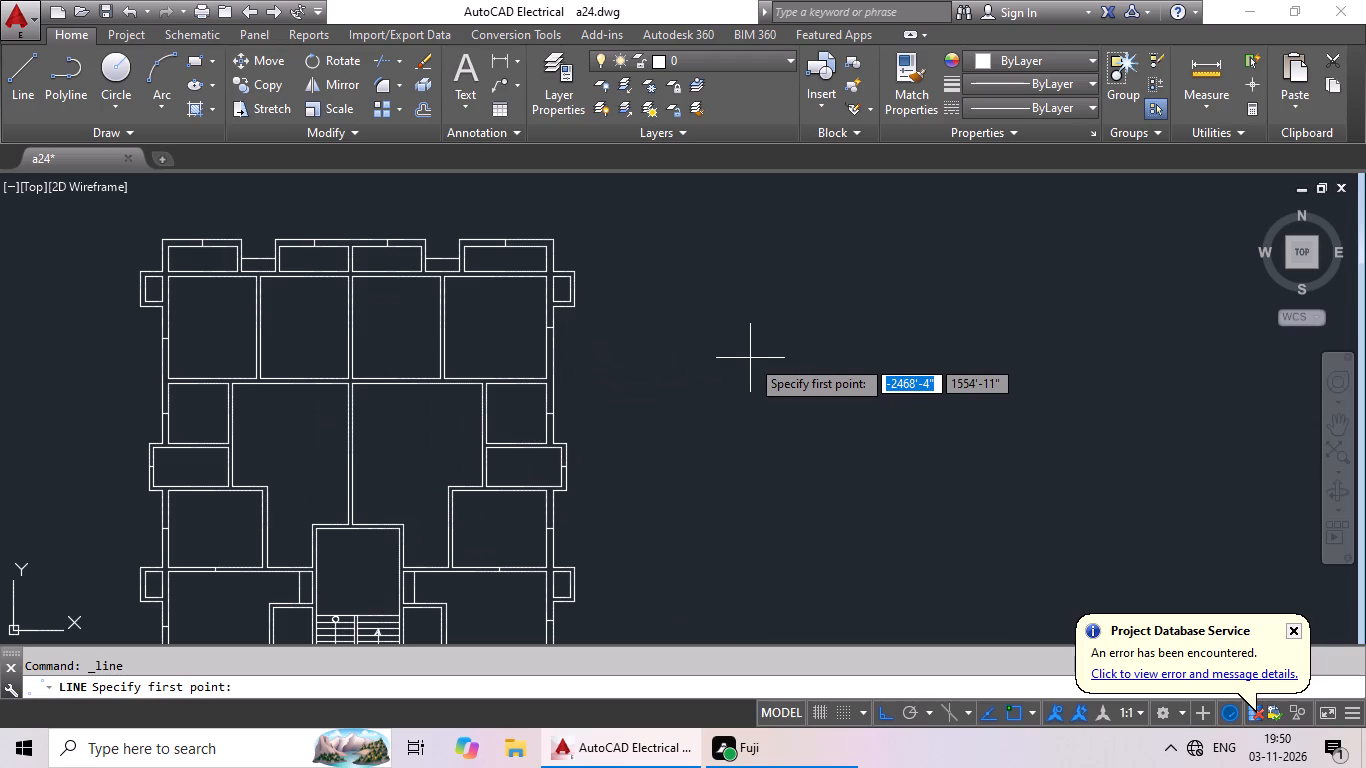
pyautogui.moveTo(746, 356); pyautogui.dragTo(788, 263, button='middle')
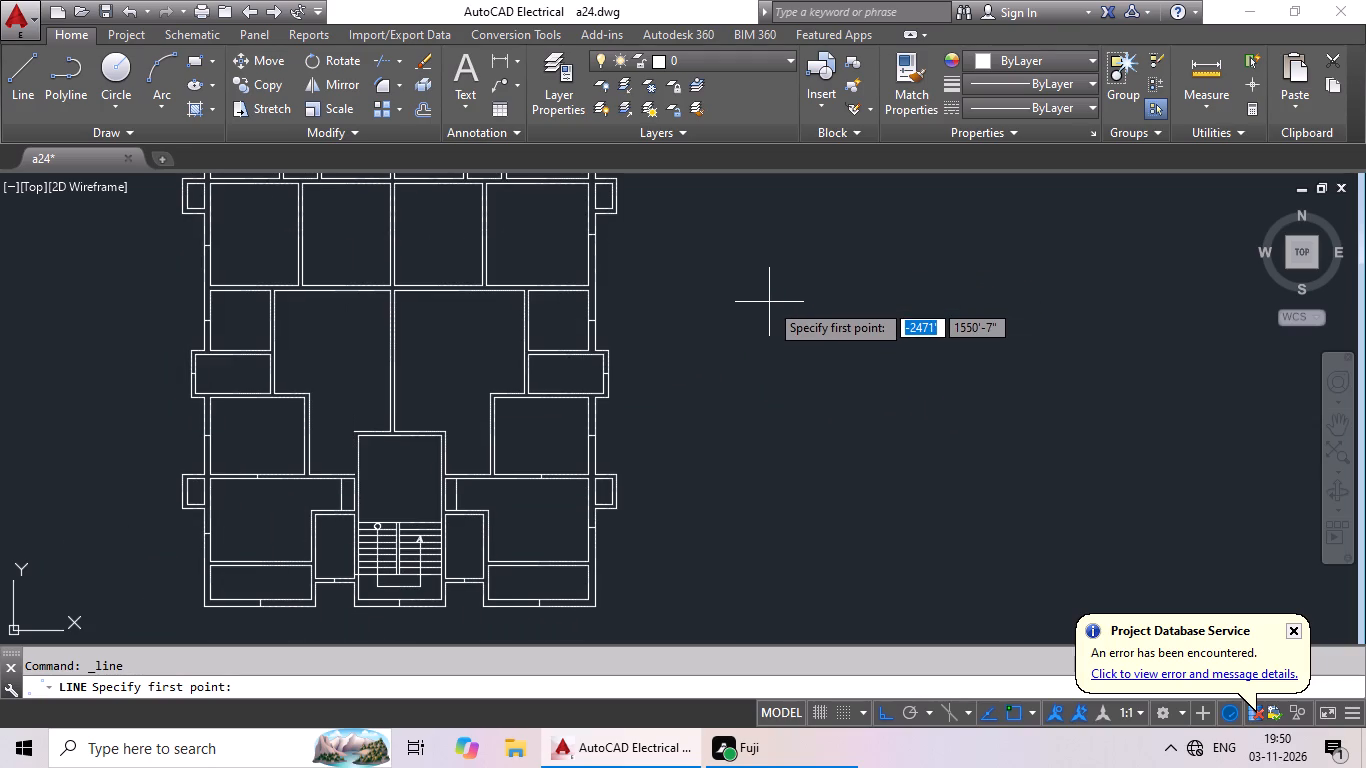
pyautogui.press('Escape')
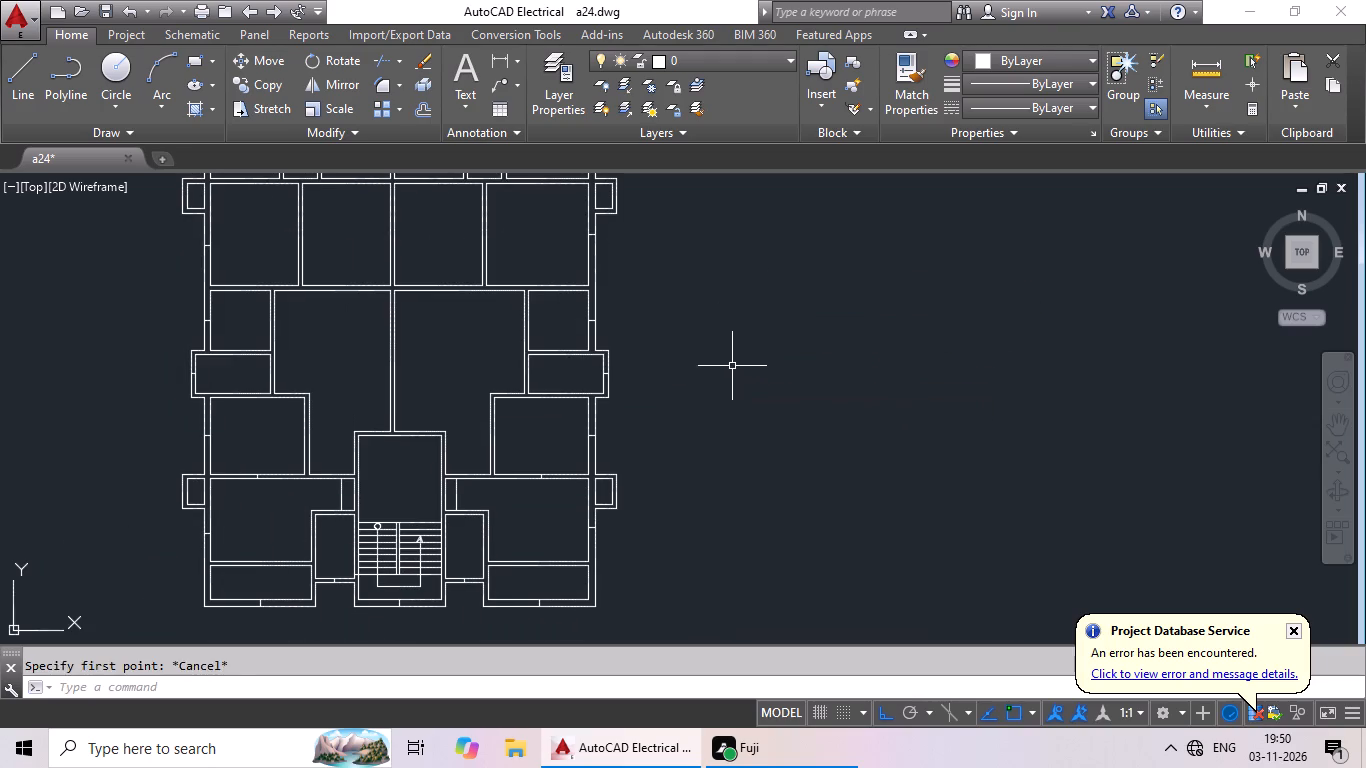
pyautogui.press('Escape')
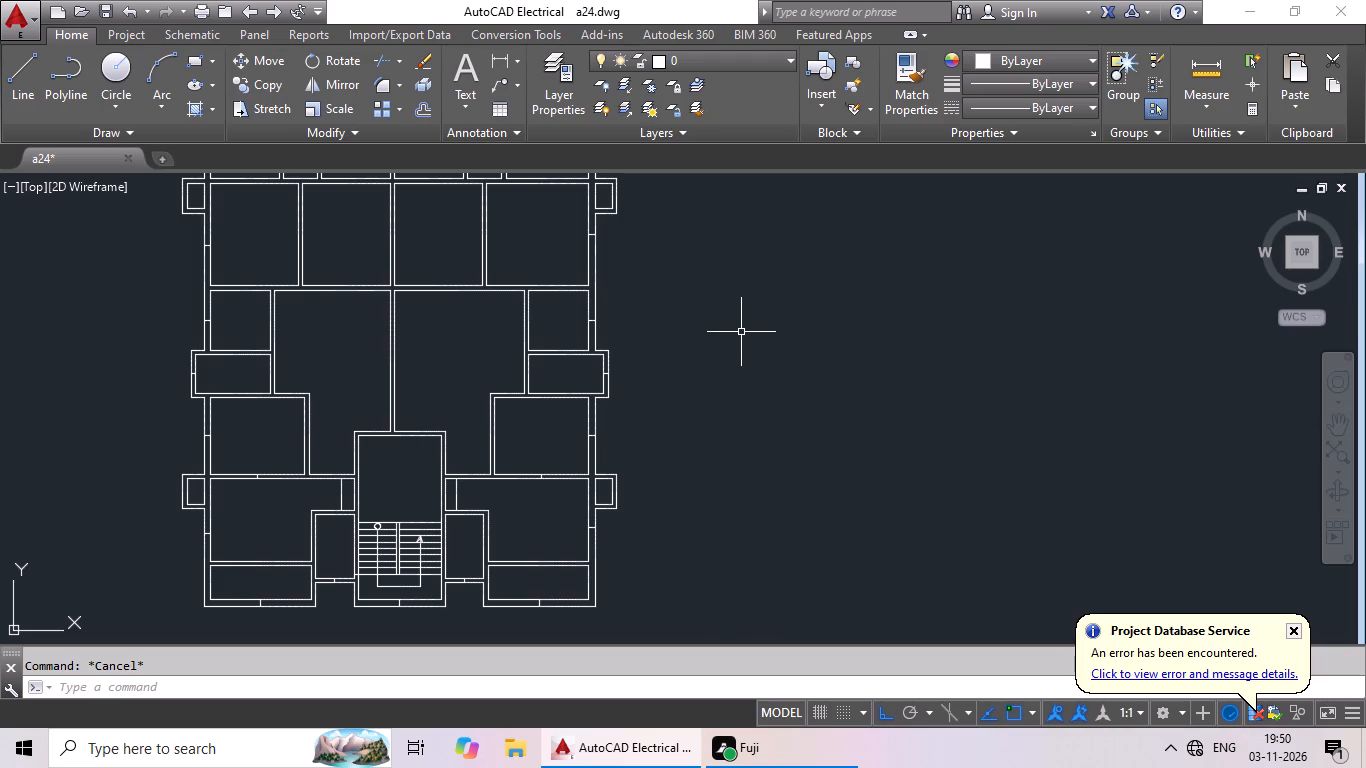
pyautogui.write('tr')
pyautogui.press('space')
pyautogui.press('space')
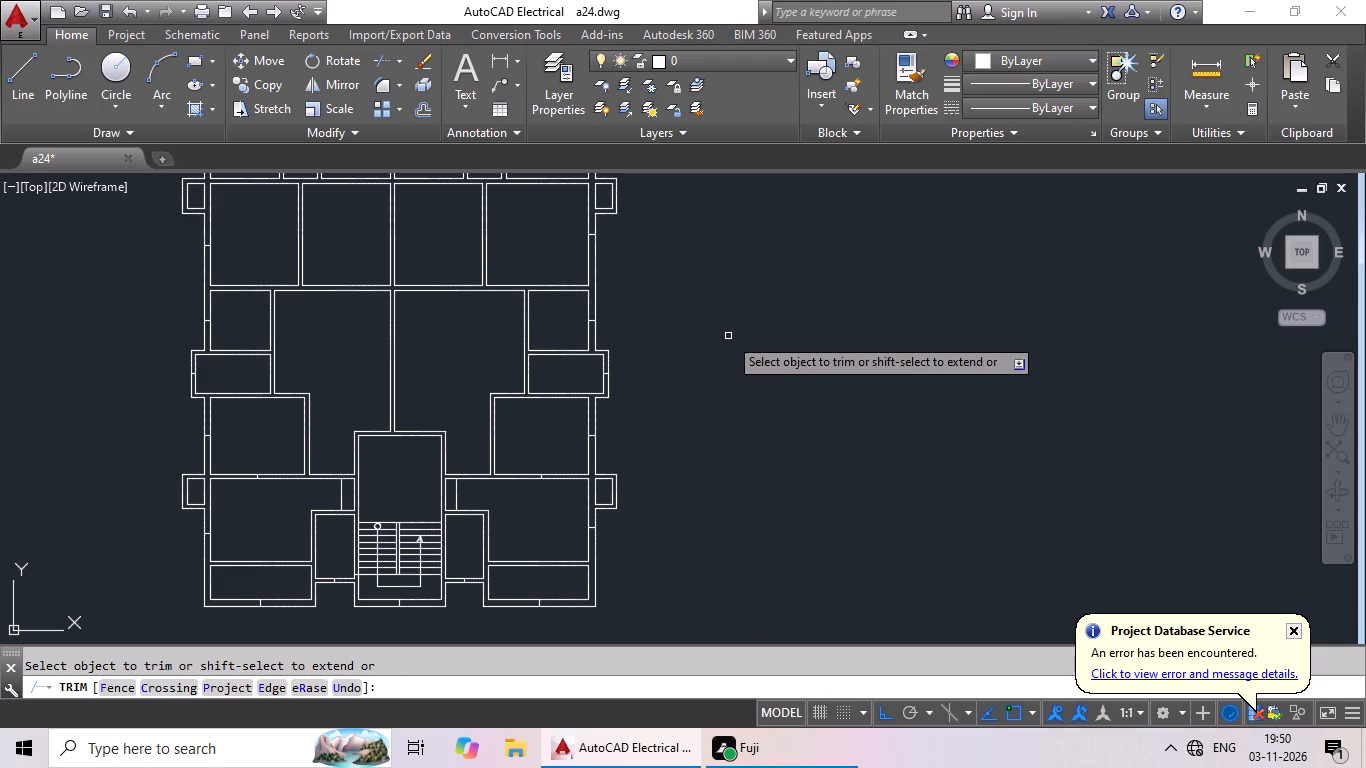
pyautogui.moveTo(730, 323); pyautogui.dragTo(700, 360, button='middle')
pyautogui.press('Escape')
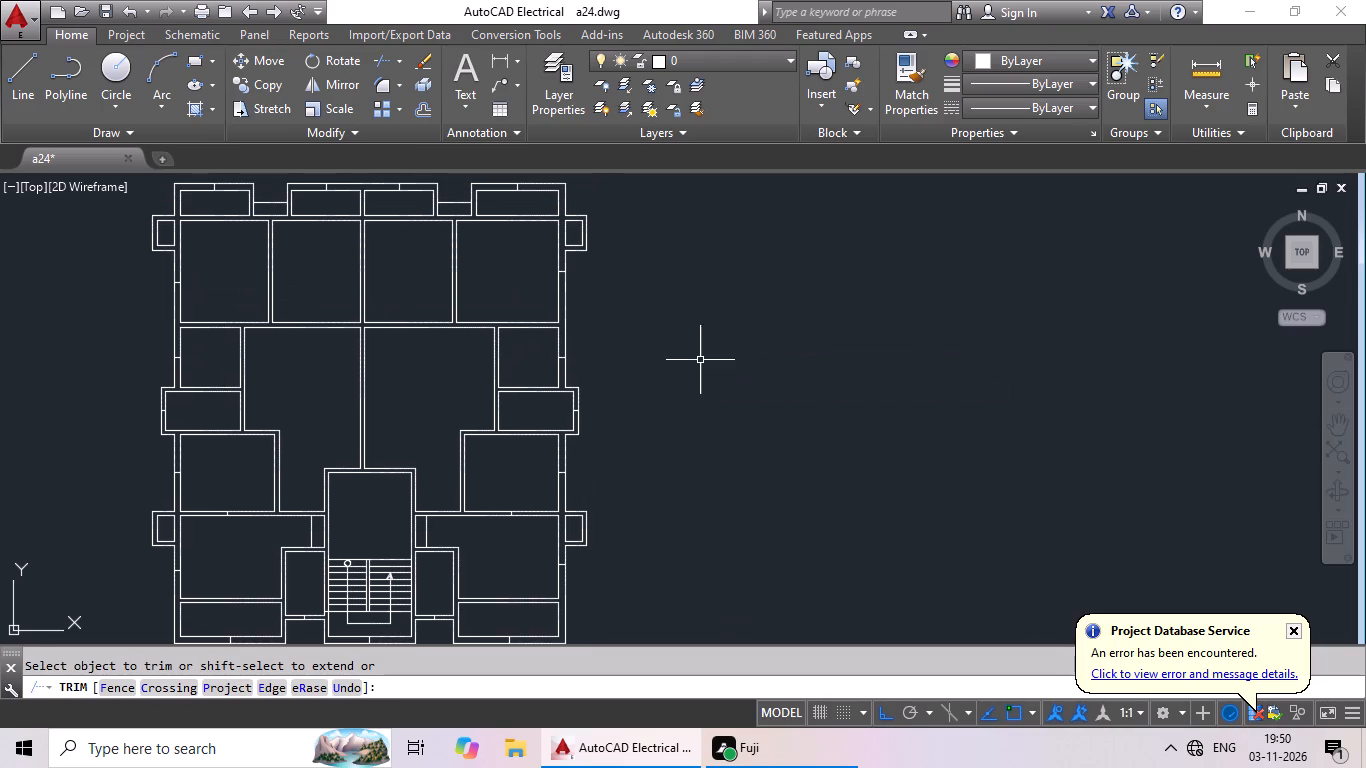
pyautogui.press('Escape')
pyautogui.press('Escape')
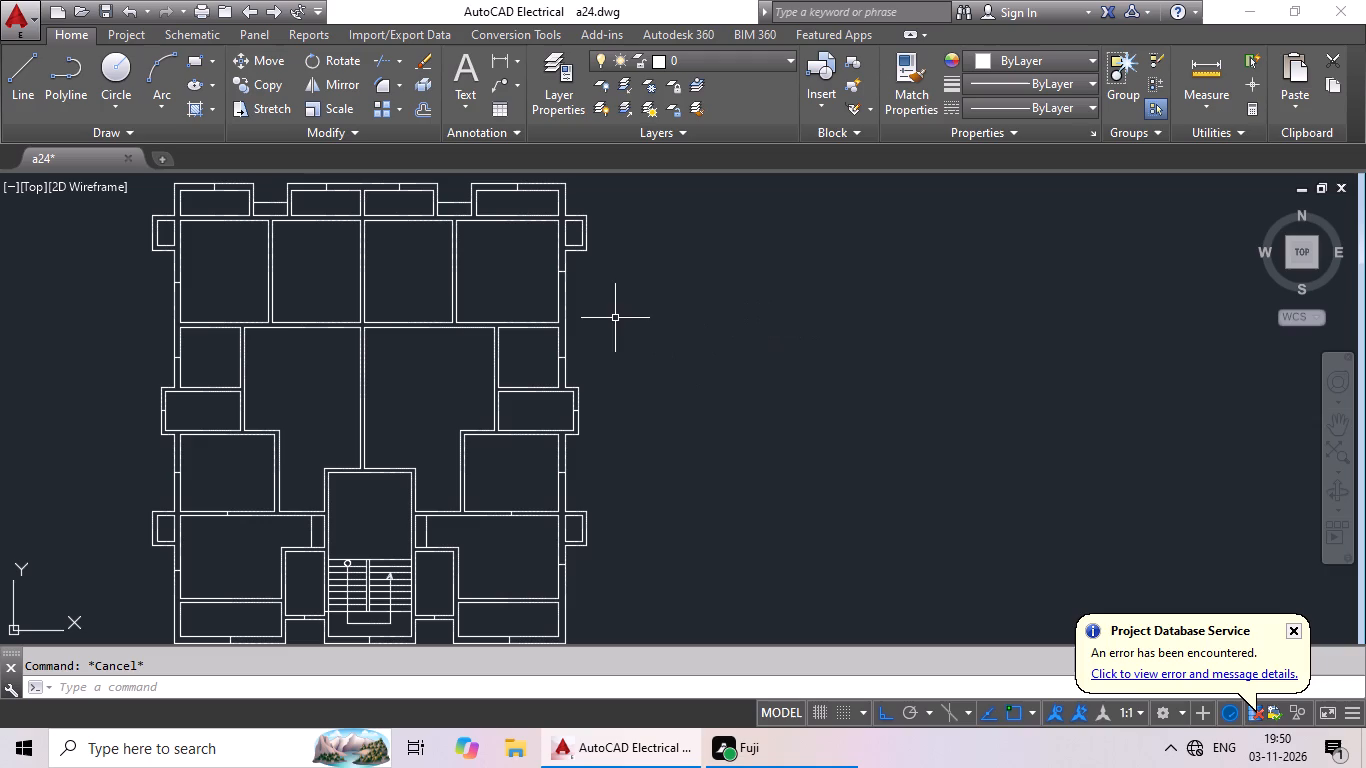
# Examine the whole floor plan again, including the right outer wall and upper rooms, for walls still missing a short cross line.
pyautogui.click(22, 96)
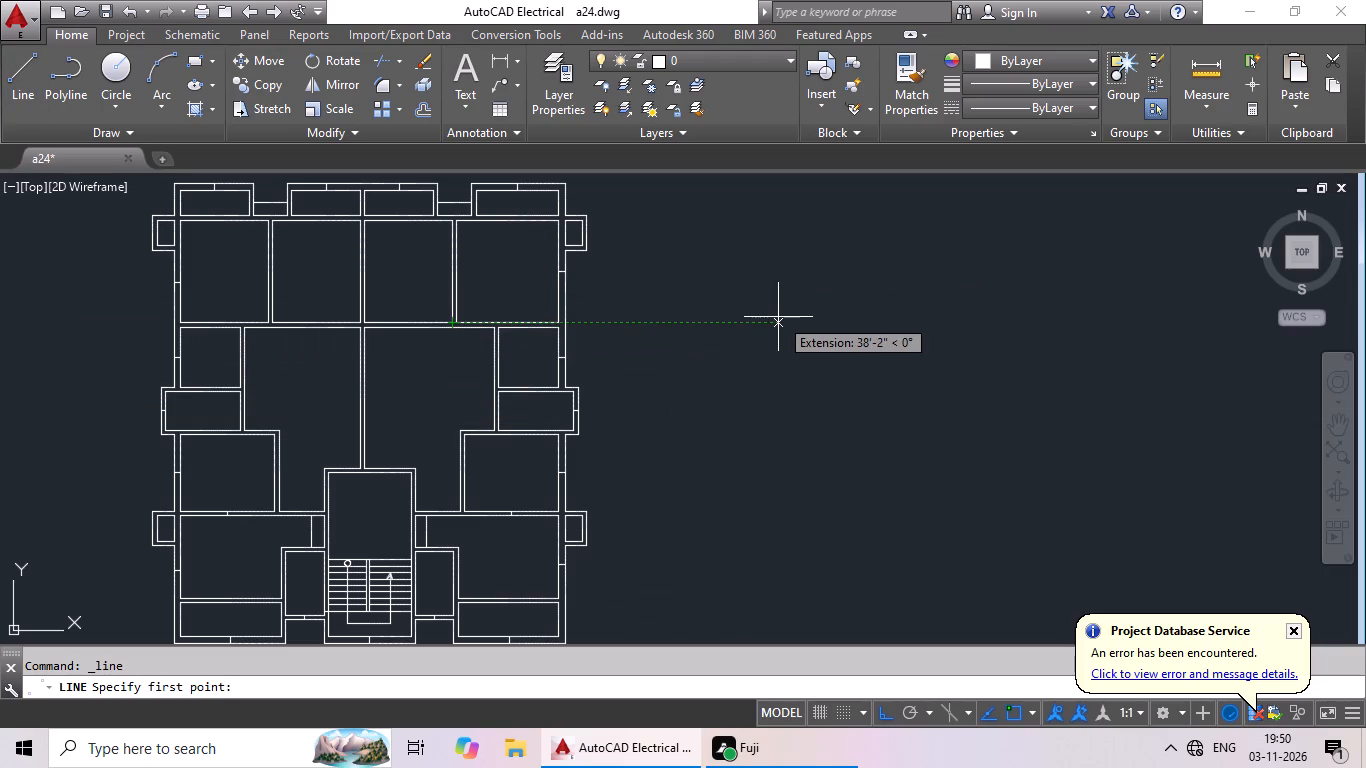
pyautogui.press('Escape')
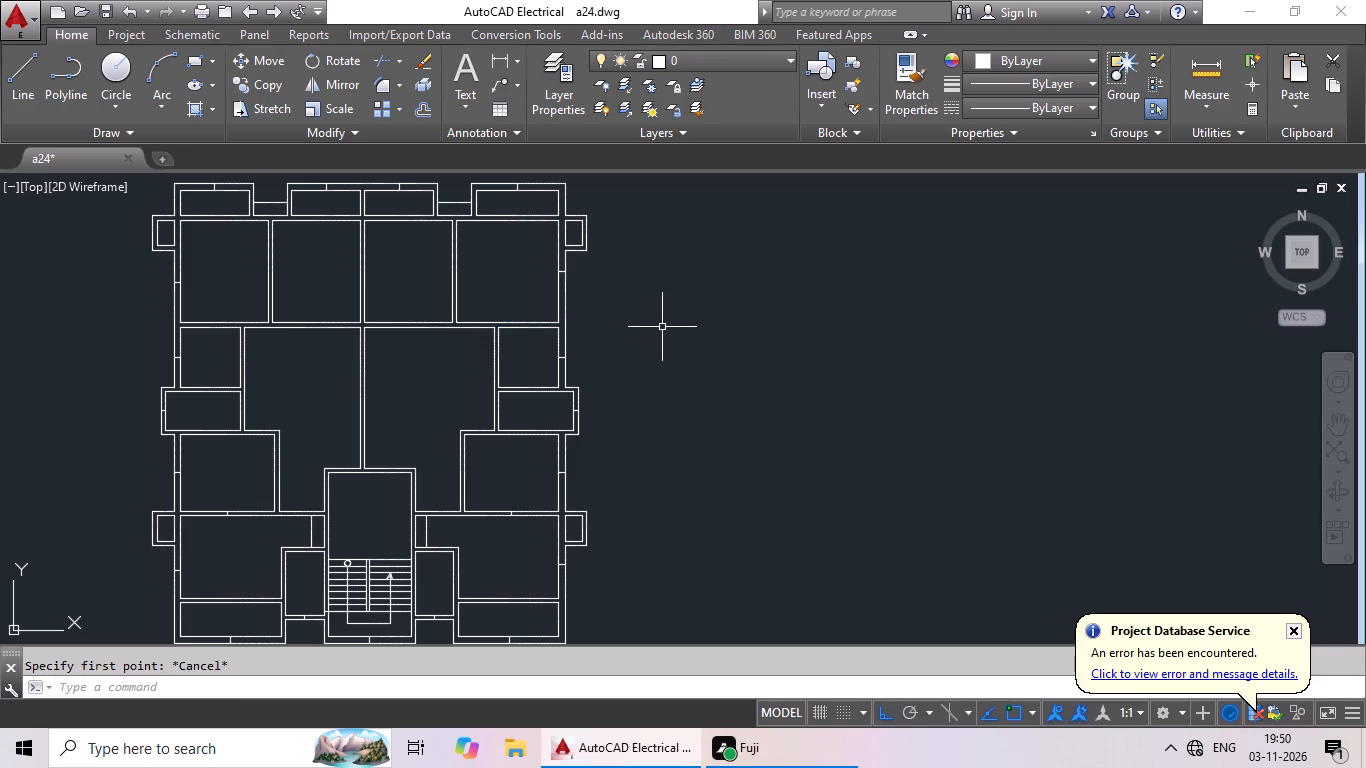
pyautogui.moveTo(653, 334); pyautogui.dragTo(736, 352, button='middle')
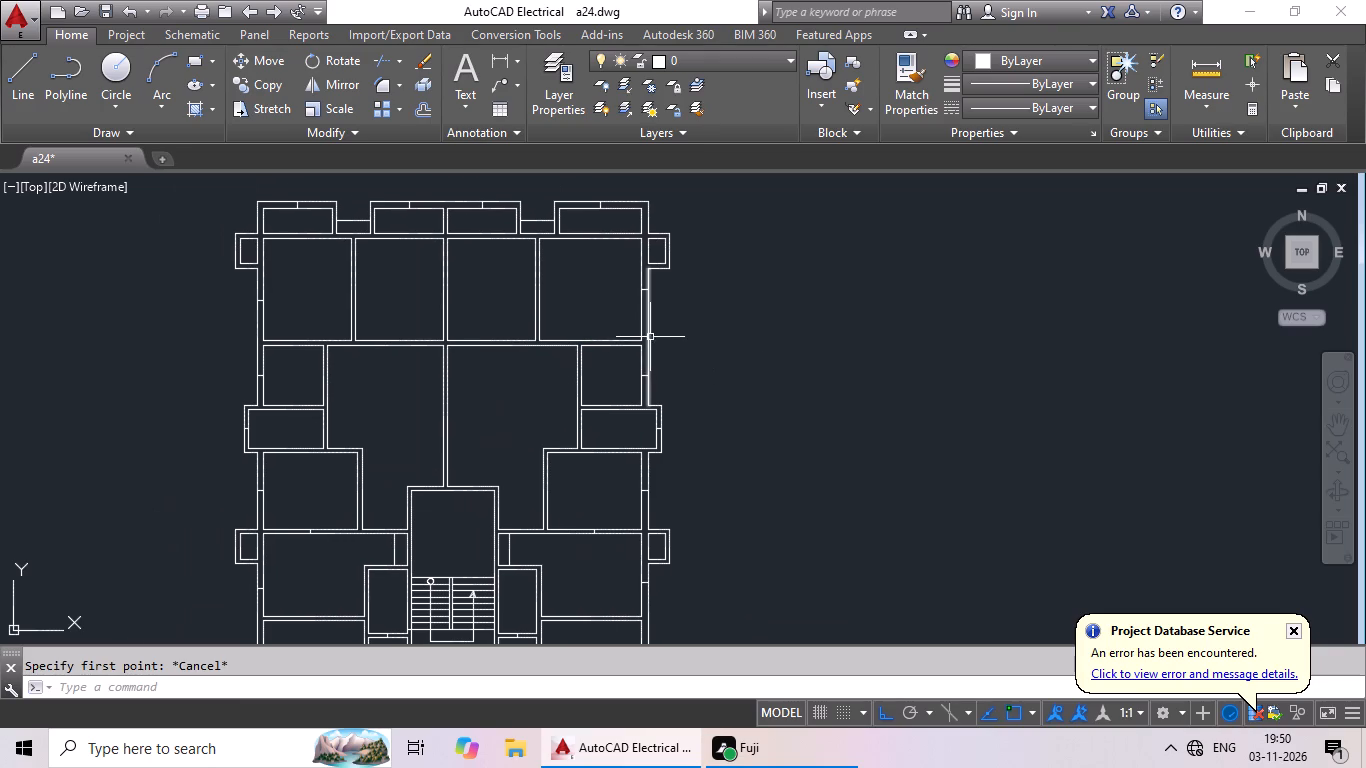
pyautogui.scroll(1, 650, 337)
pyautogui.scroll(-2, 752, 310)
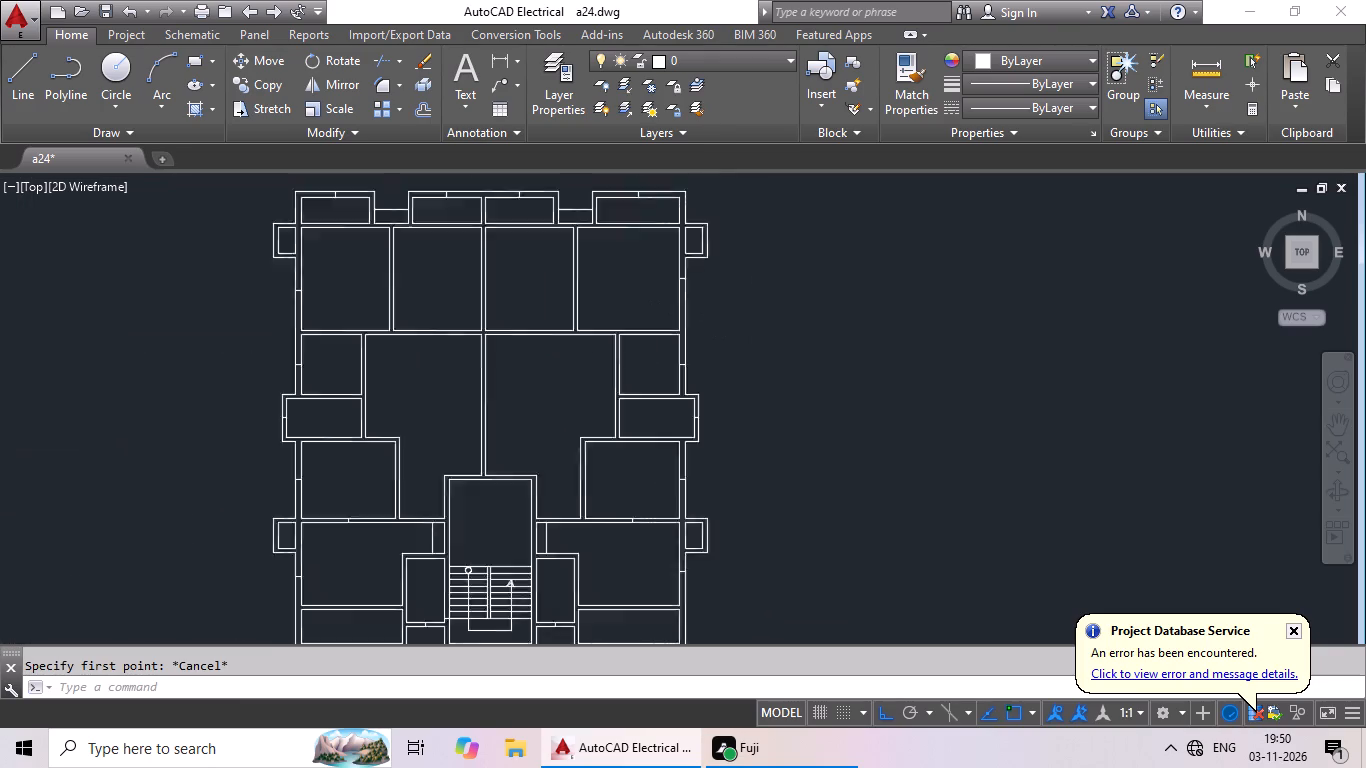
pyautogui.scroll(-1, 752, 310)
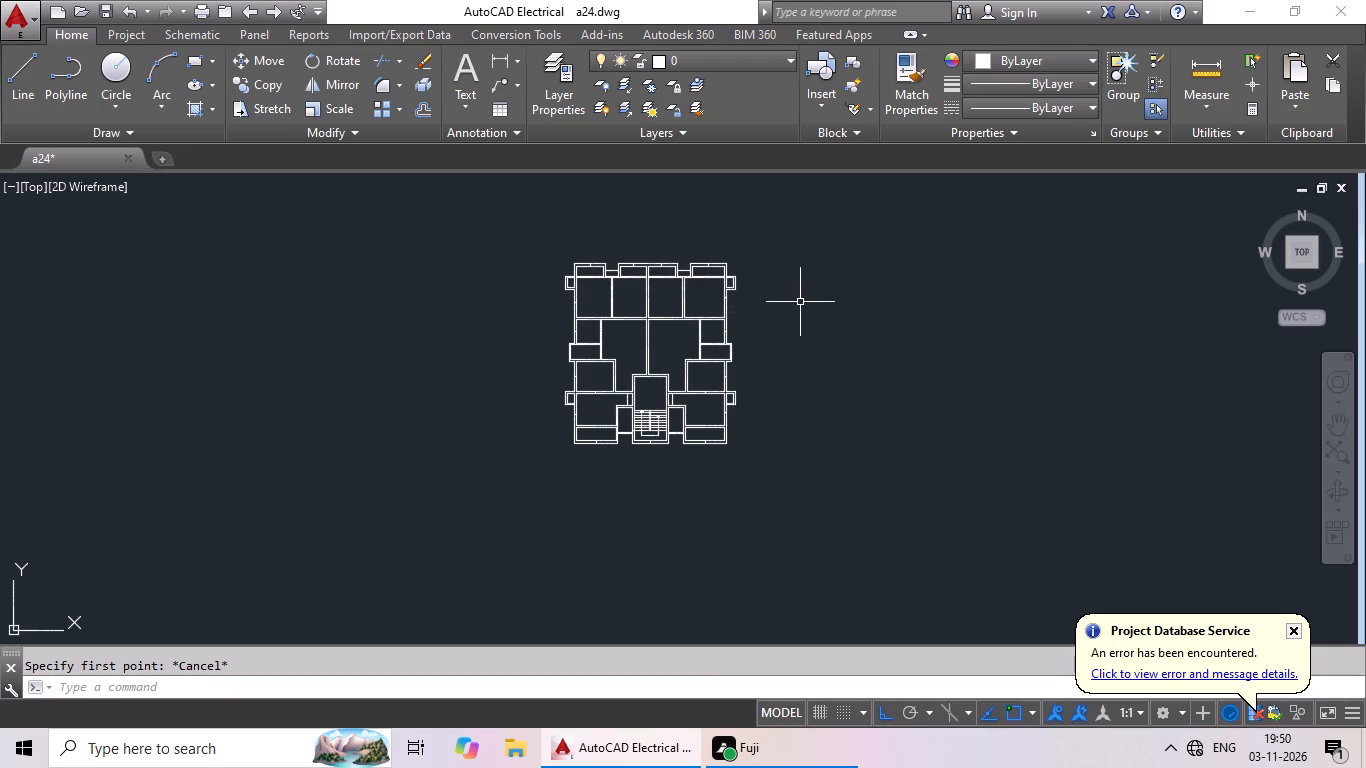
pyautogui.scroll(3, 792, 360)
pyautogui.moveTo(757, 379); pyautogui.dragTo(776, 495, button='middle')
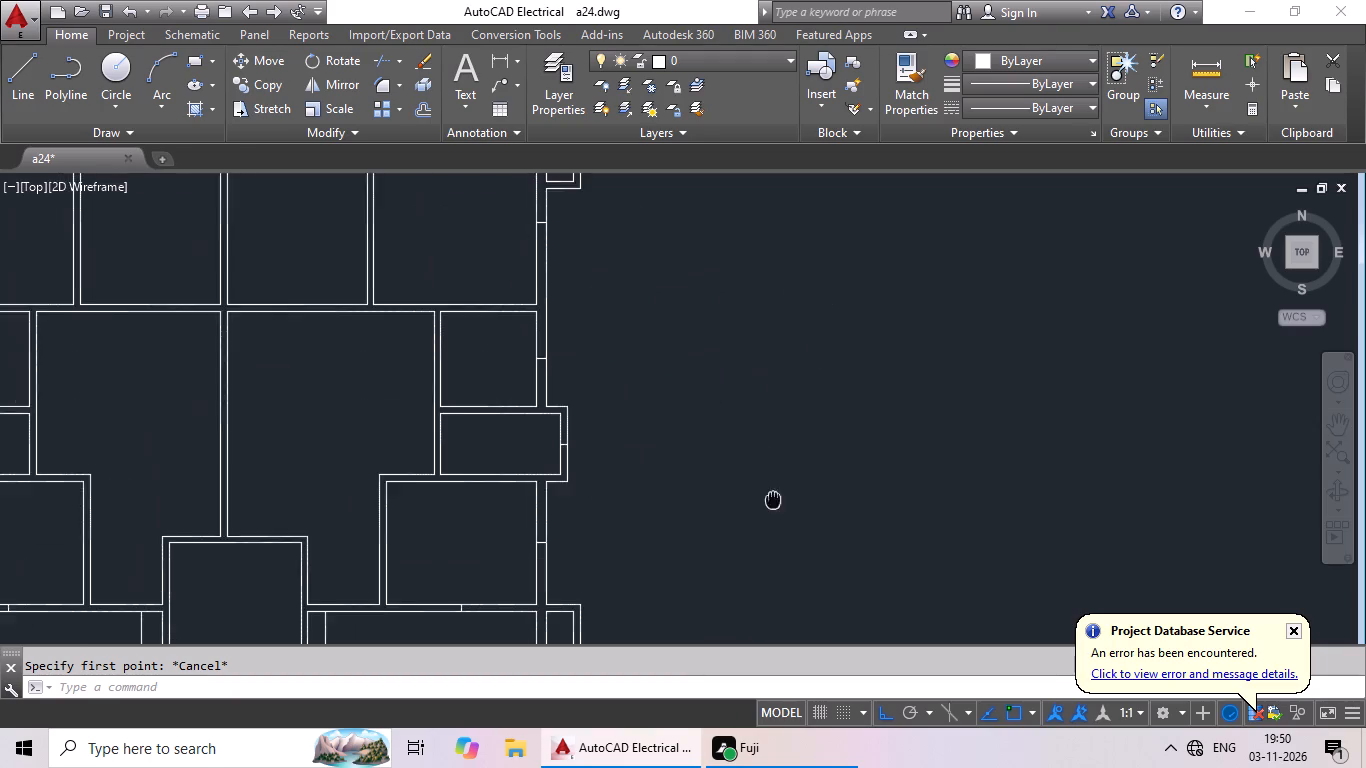
pyautogui.scroll(-1, 787, 442)
pyautogui.moveTo(807, 443); pyautogui.dragTo(905, 438, button='middle')
pyautogui.press('Escape')
pyautogui.press('Escape')
pyautogui.press('Escape')
pyautogui.press('Escape')
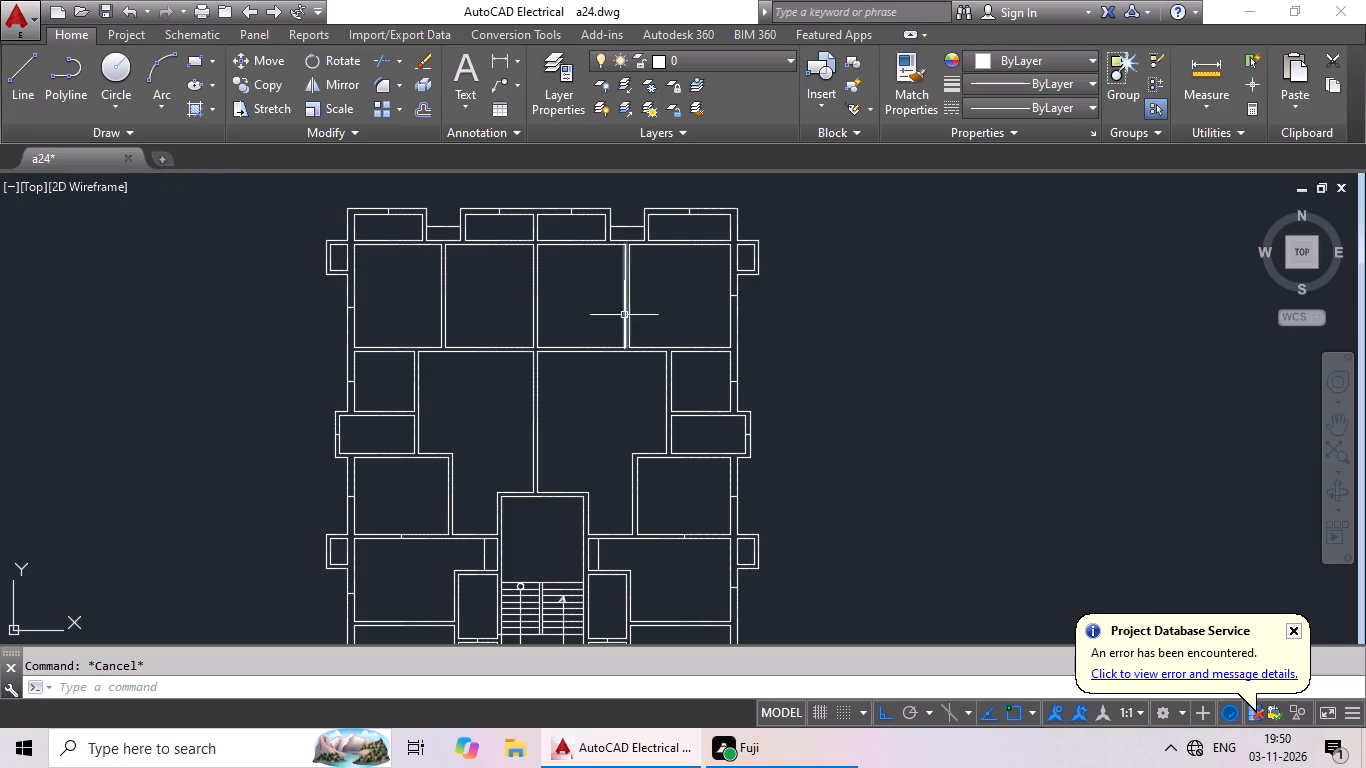
pyautogui.moveTo(873, 331); pyautogui.dragTo(725, 349, button='middle')
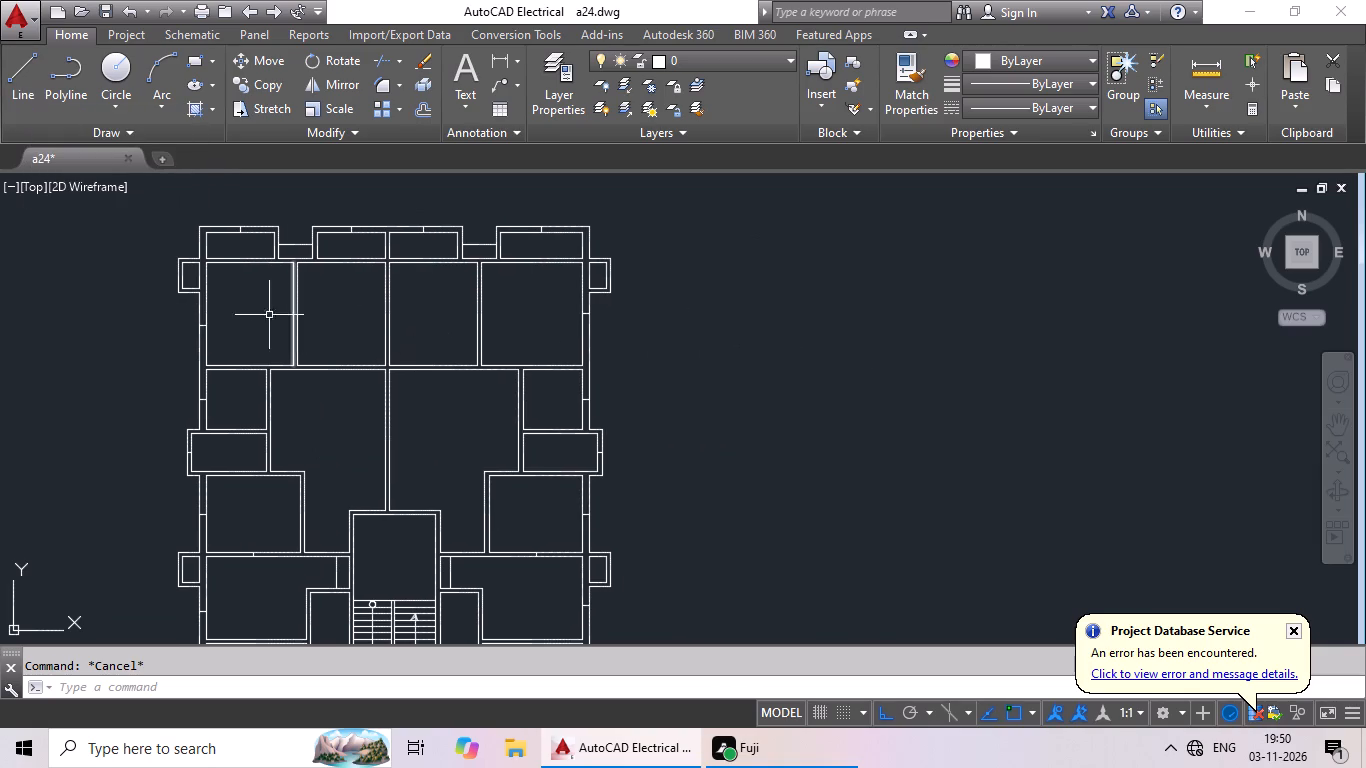
# Draw a 4" line across the central dividing wall between the two middle upper rooms, joining the midpoints of its two faces.
pyautogui.click(26, 96)
pyautogui.scroll(2, 415, 297)
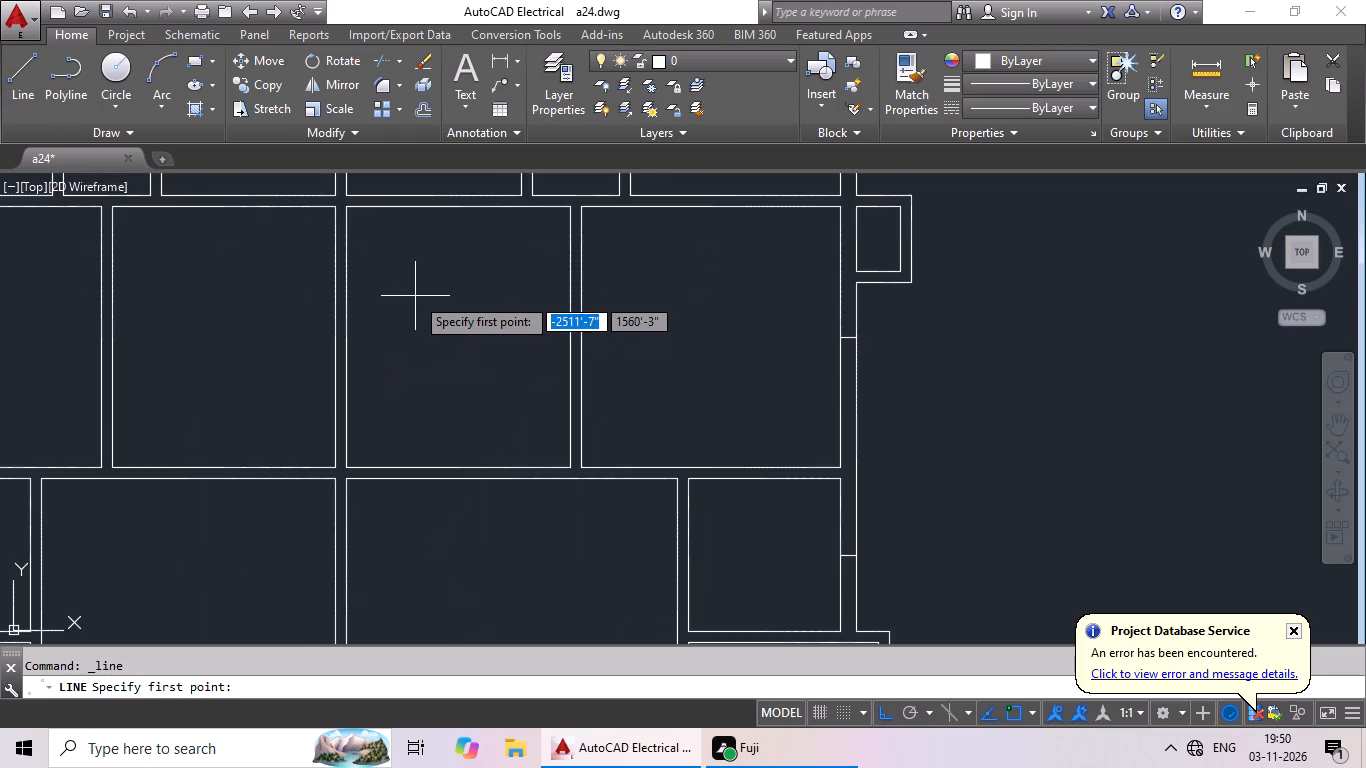
pyautogui.scroll(-1, 414, 300)
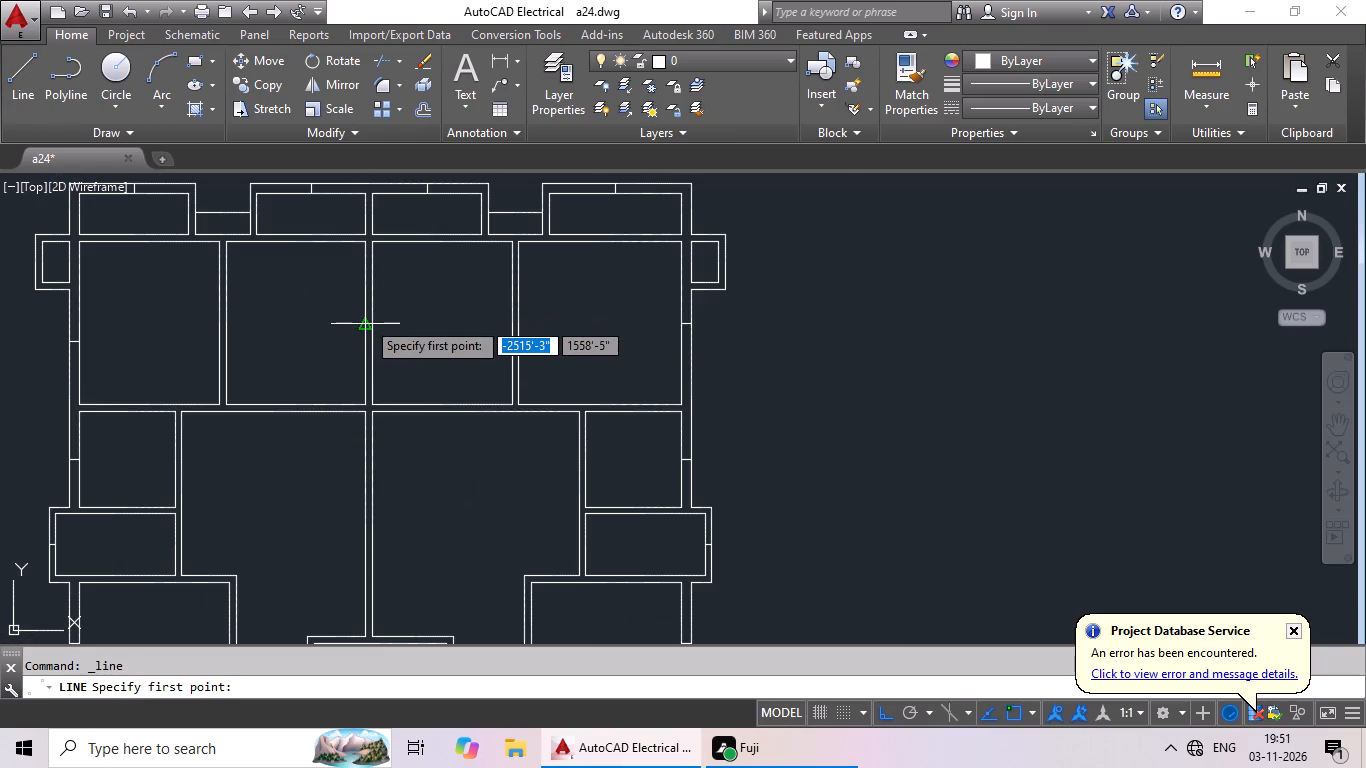
pyautogui.scroll(2, 366, 320)
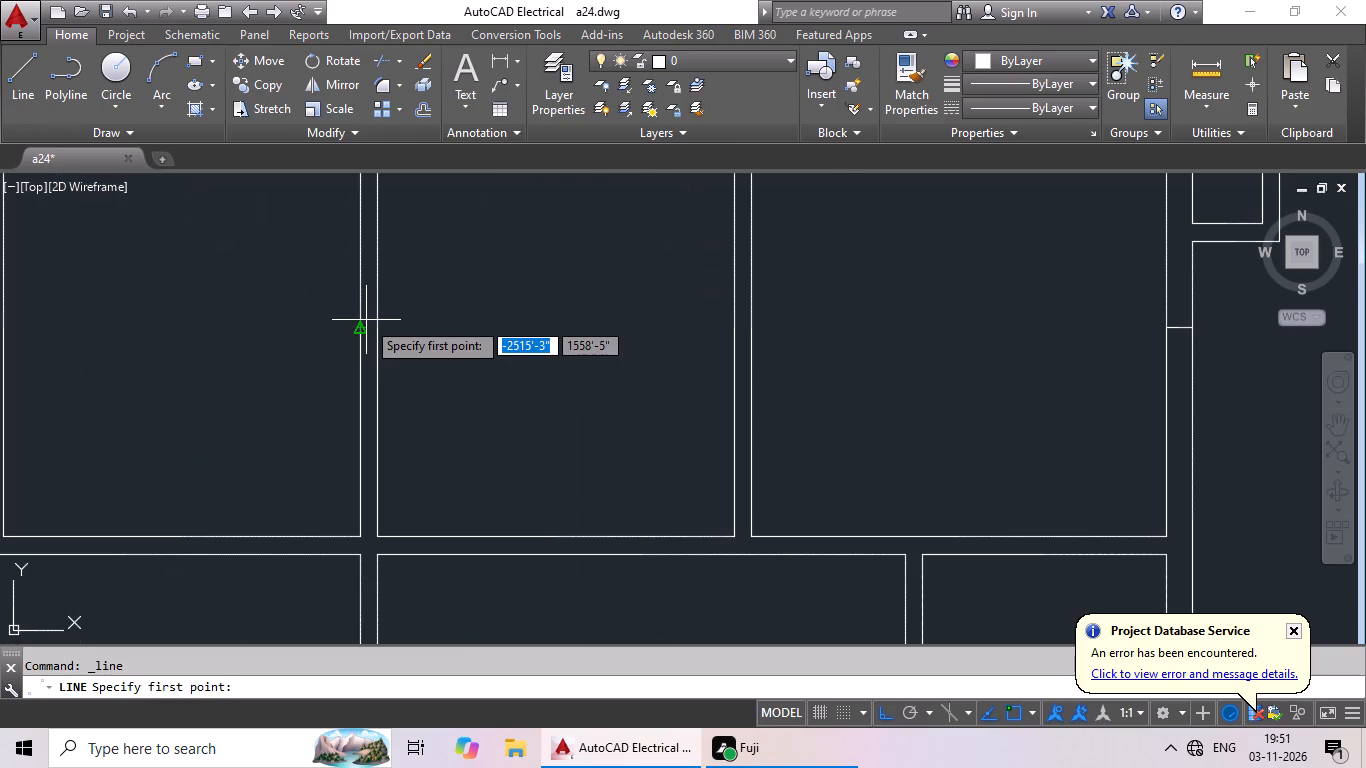
pyautogui.click(362, 330)
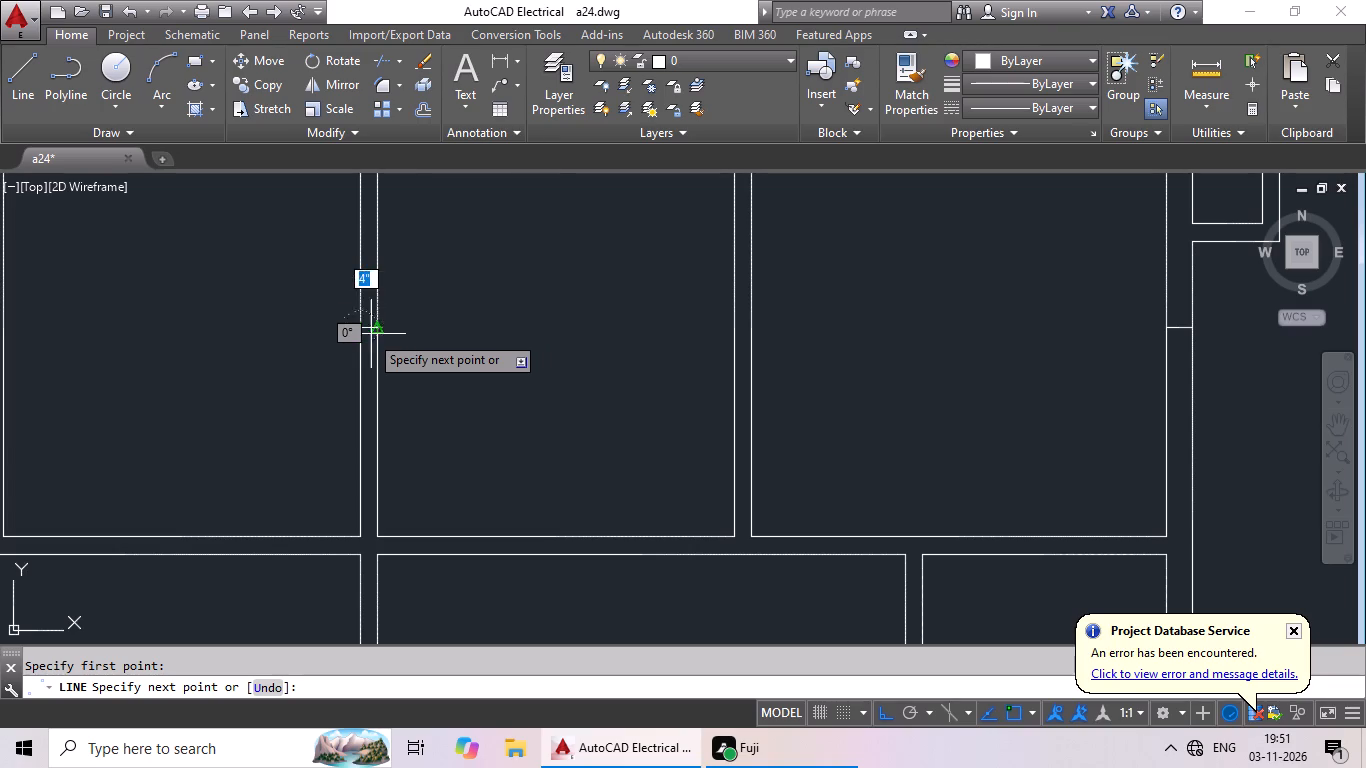
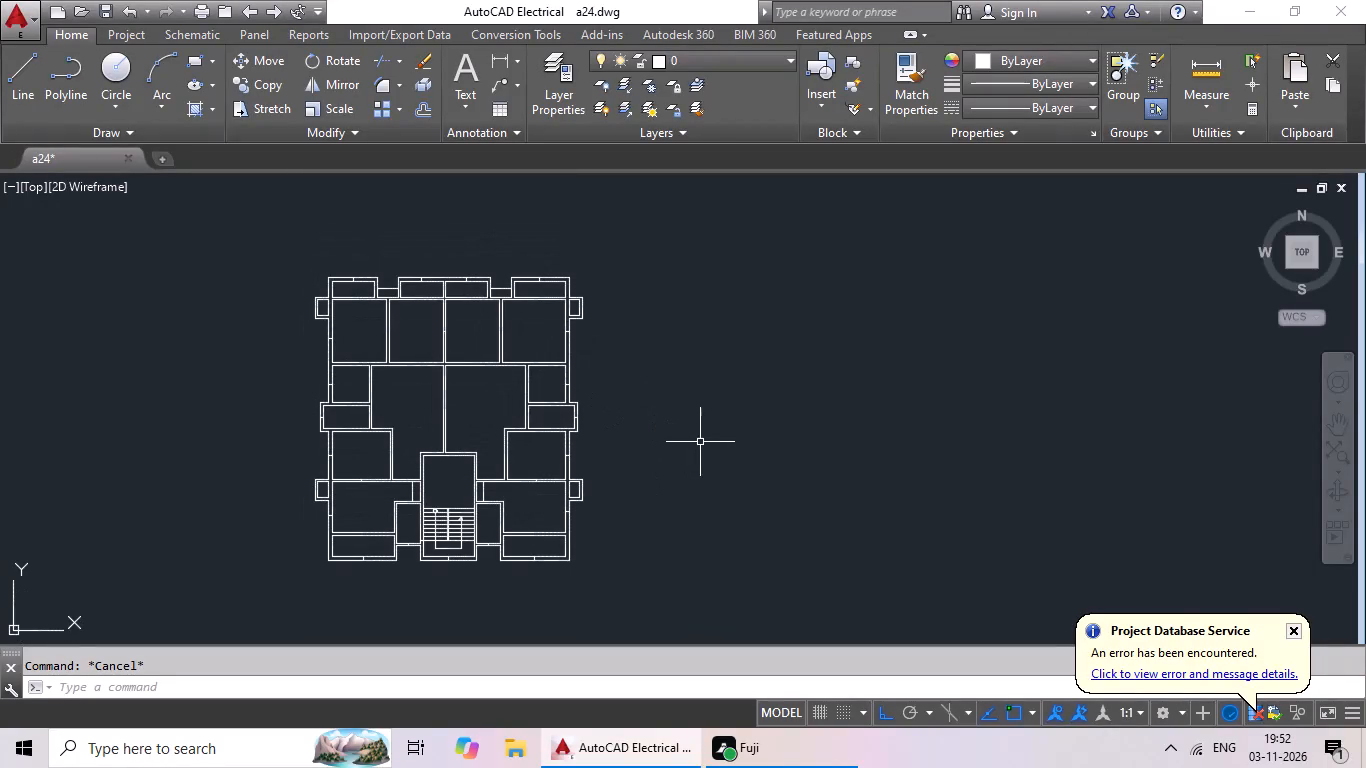
# Examine the whole floor plan once more, from the top row of rooms down to the staircase and lower rooms.
pyautogui.press('Escape')
pyautogui.moveTo(662, 432); pyautogui.dragTo(765, 381, button='middle')
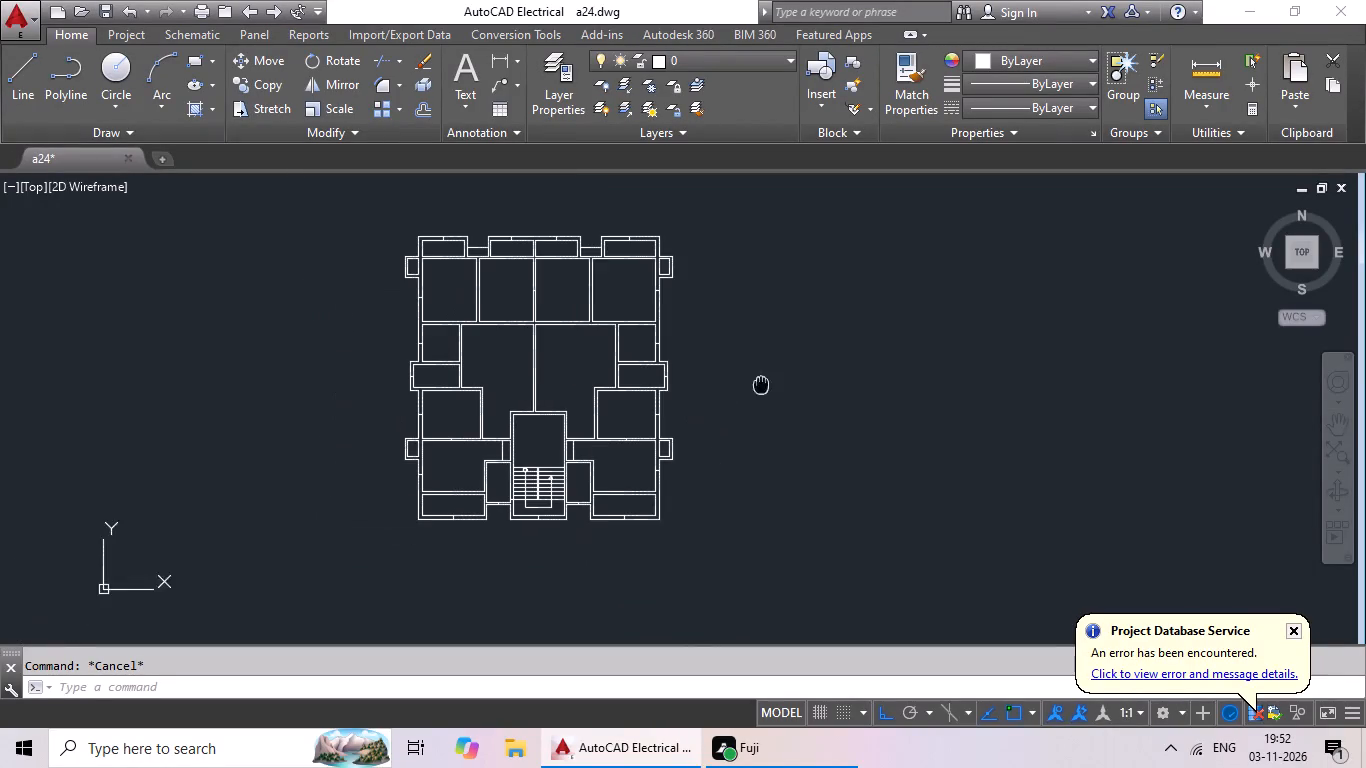
pyautogui.moveTo(765, 381); pyautogui.dragTo(767, 379, button='middle')
pyautogui.moveTo(769, 373); pyautogui.dragTo(705, 391, button='middle')
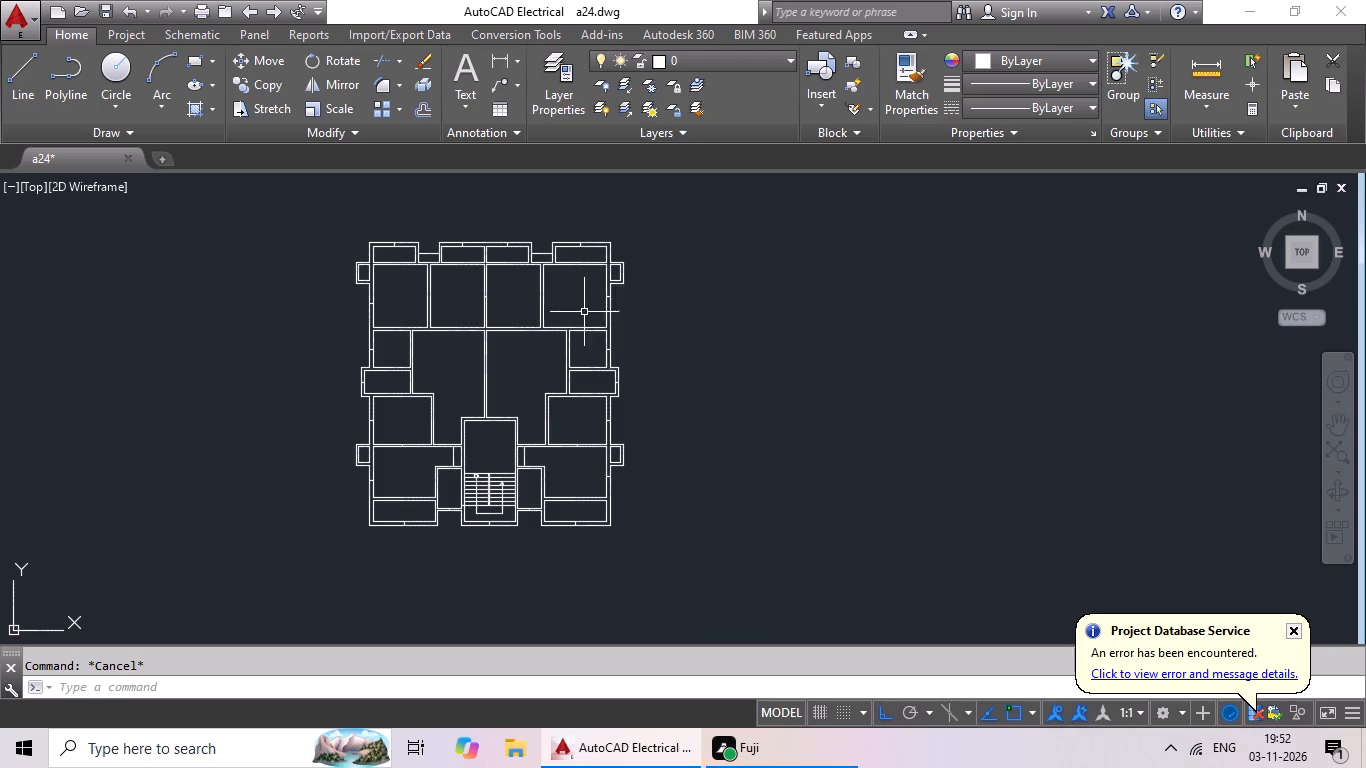
pyautogui.scroll(1, 637, 271)
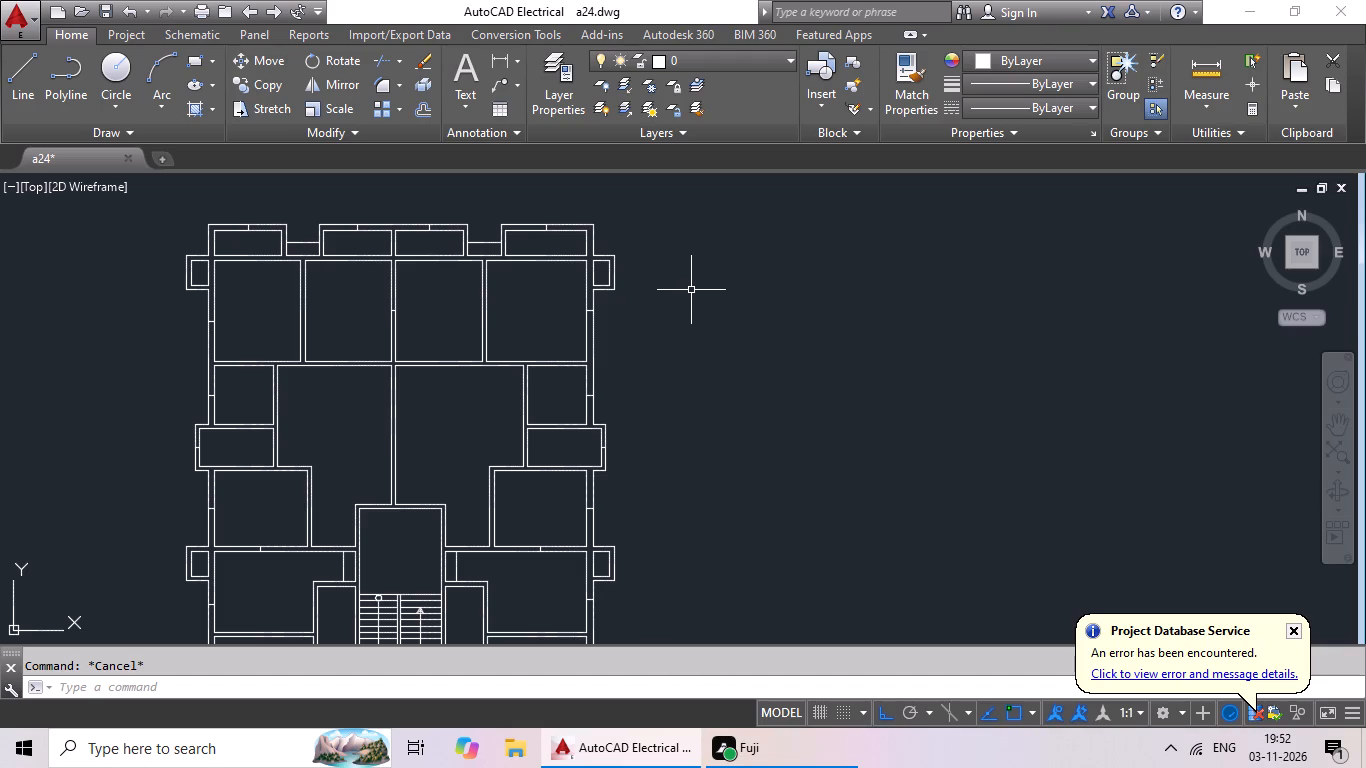
pyautogui.scroll(-1, 689, 302)
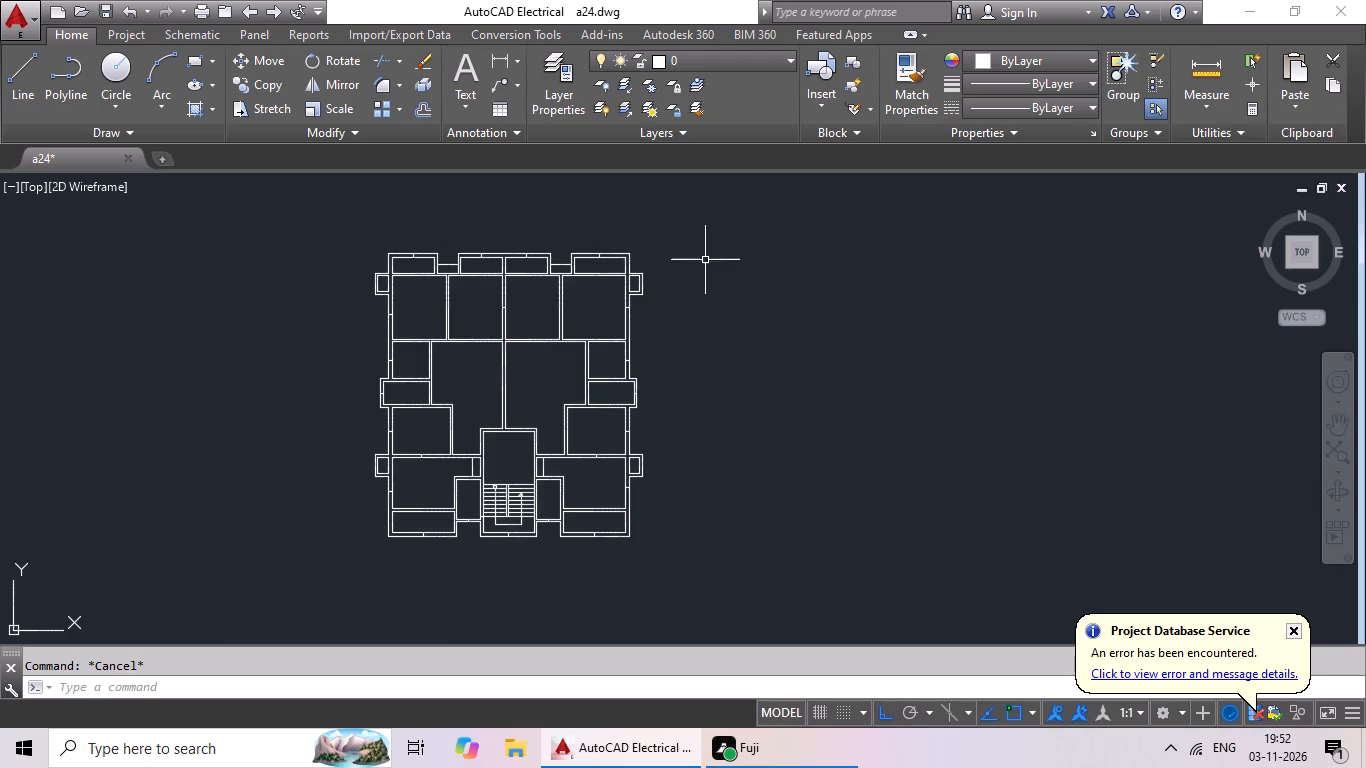
pyautogui.scroll(-1, 716, 279)
pyautogui.moveTo(681, 291); pyautogui.dragTo(597, 319, button='middle')
pyautogui.scroll(2, 606, 326)
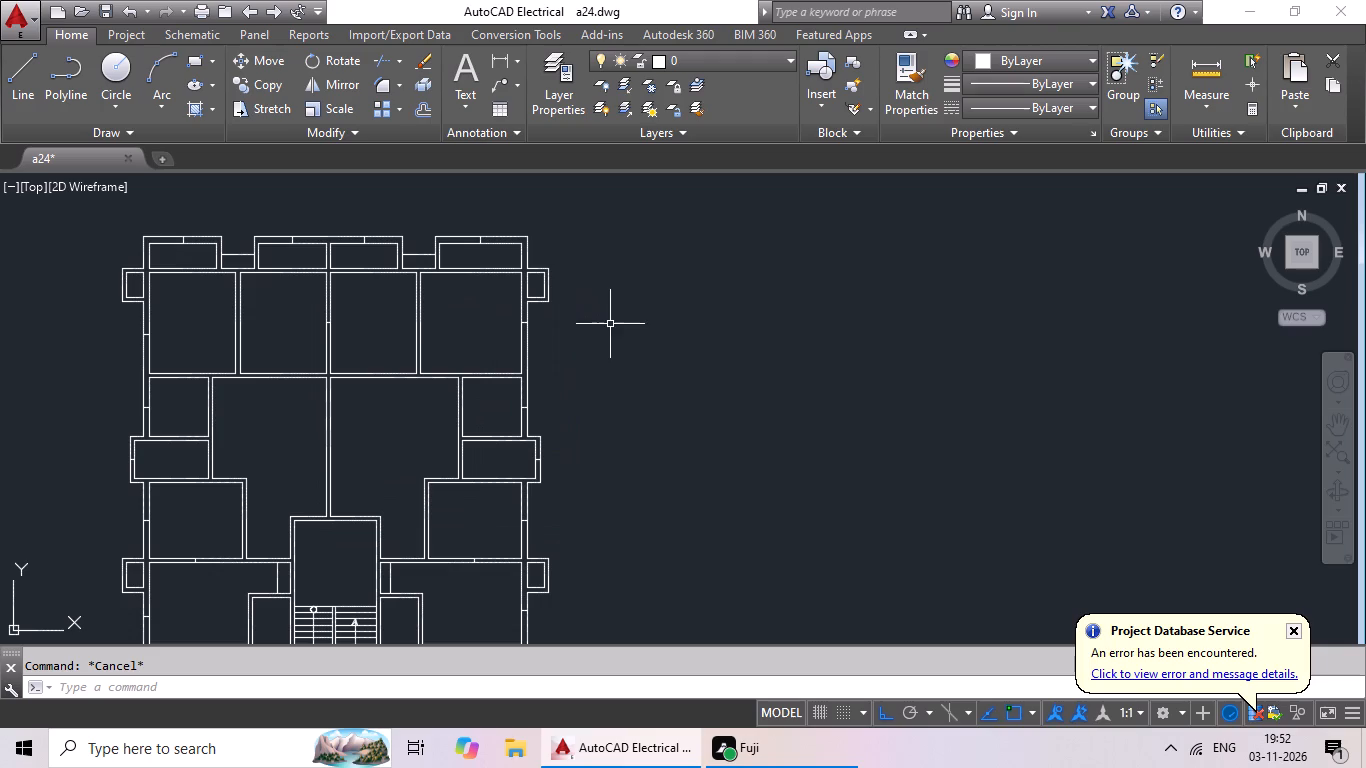
pyautogui.moveTo(531, 364); pyautogui.dragTo(590, 302, button='middle')
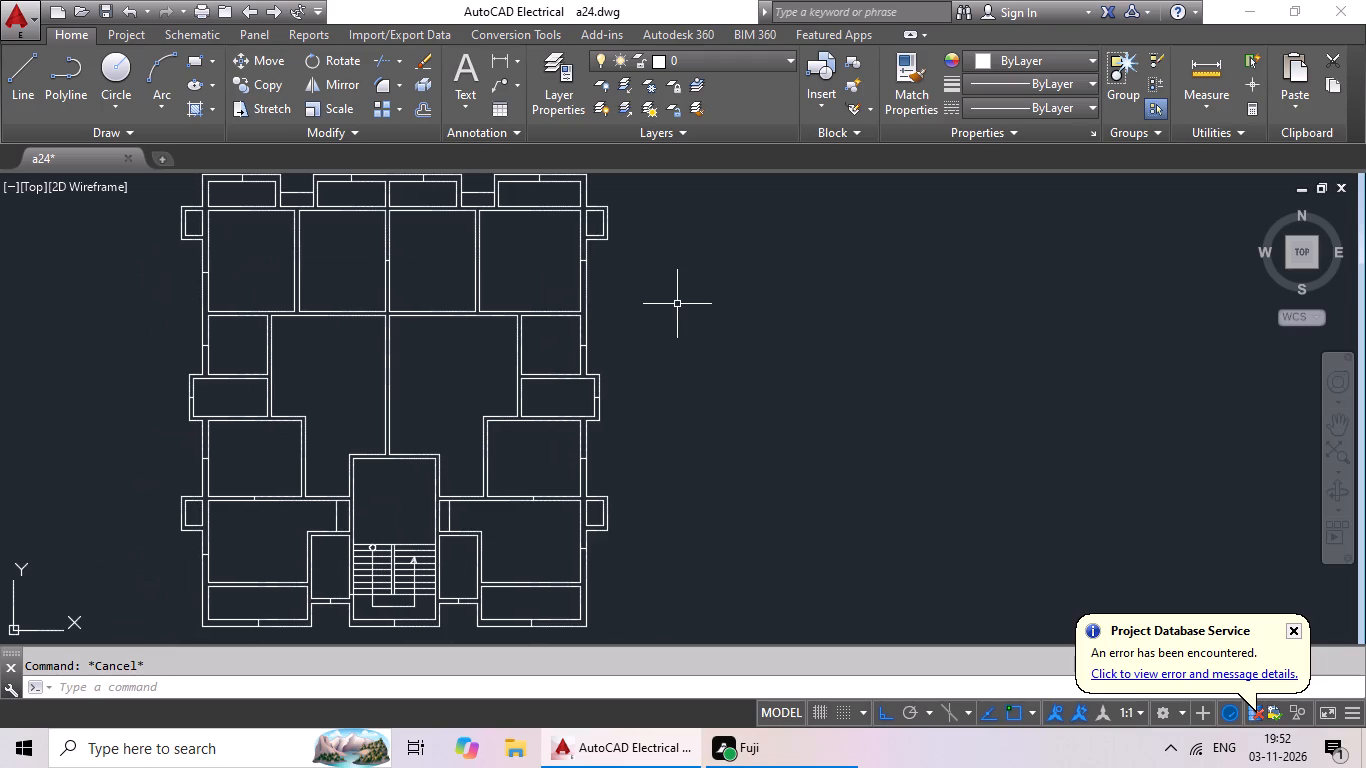
pyautogui.press('Escape')
pyautogui.press('Escape')
pyautogui.moveTo(686, 365); pyautogui.dragTo(707, 372, button='middle')
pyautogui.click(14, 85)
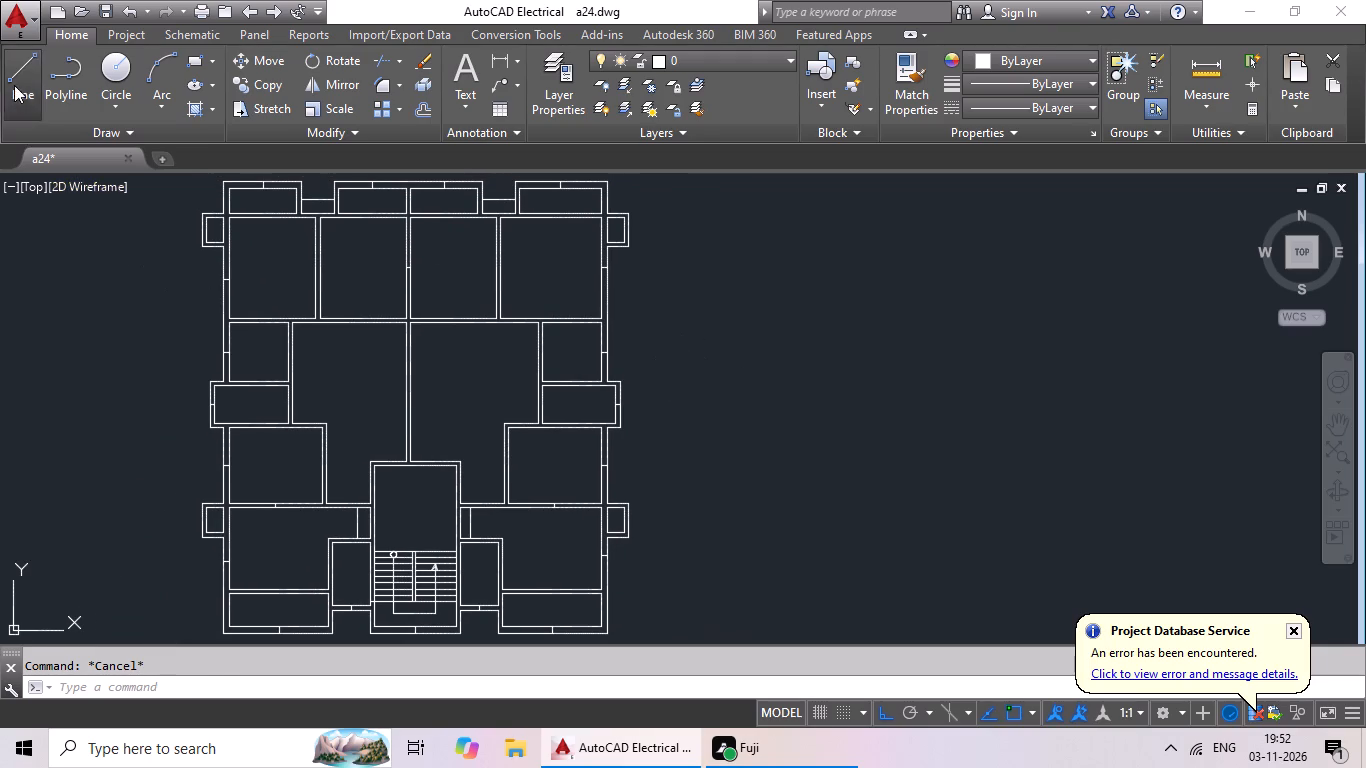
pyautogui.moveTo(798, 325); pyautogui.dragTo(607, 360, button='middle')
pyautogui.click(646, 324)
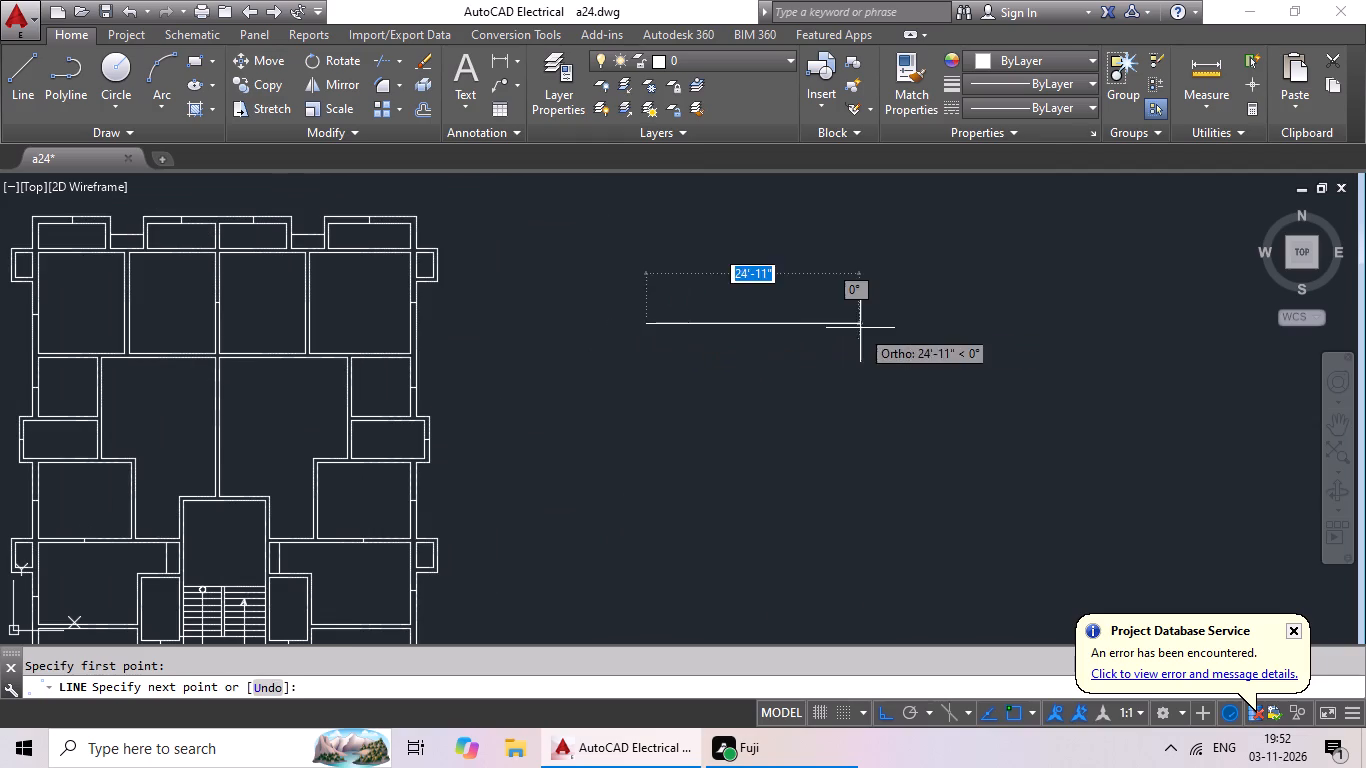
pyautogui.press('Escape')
# Draw a 3' horizontal line in the empty space to the right of the floor plan.
pyautogui.click(14, 84)
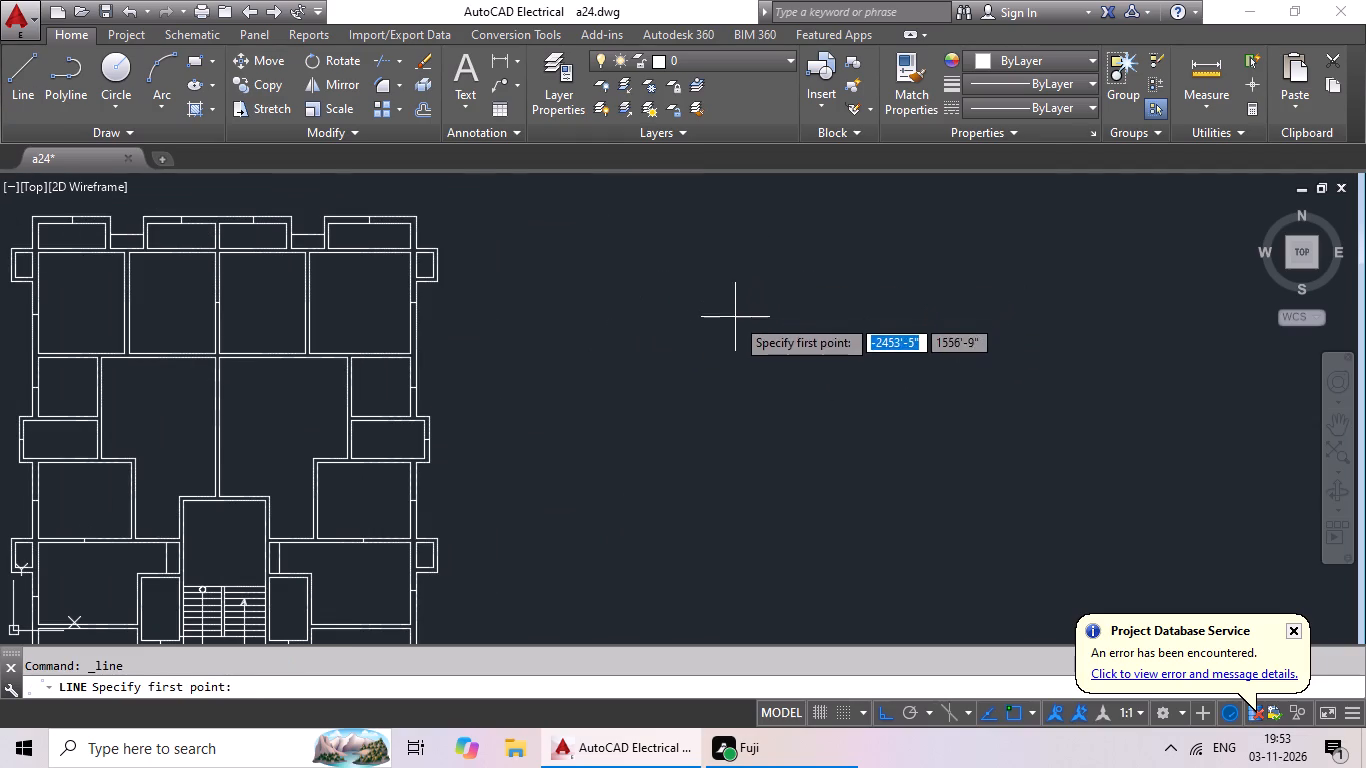
pyautogui.moveTo(735, 324); pyautogui.dragTo(528, 320, button='middle')
pyautogui.moveTo(658, 329); pyautogui.dragTo(679, 330)
pyautogui.moveTo(875, 336); pyautogui.dragTo(763, 343, button='middle')
pyautogui.write("3'")
pyautogui.press('Return')
pyautogui.press('Escape')
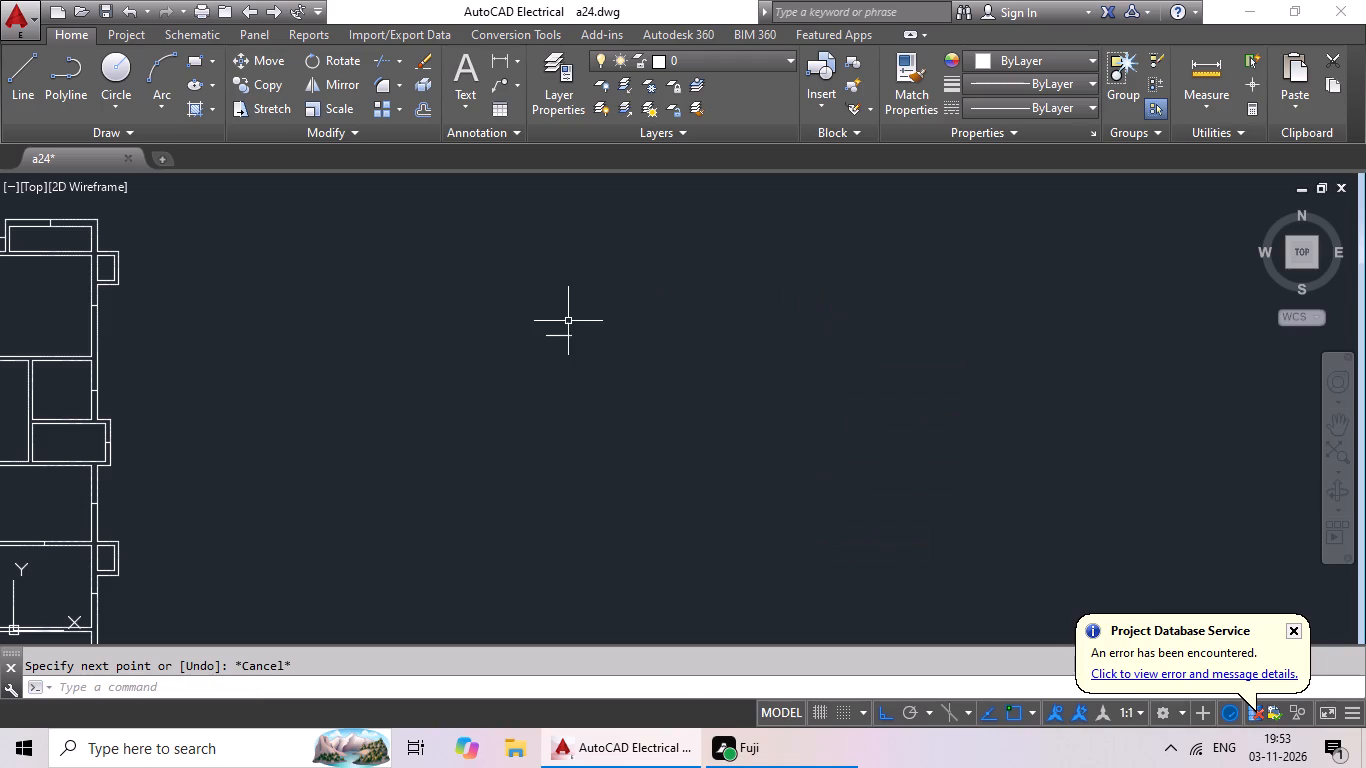
# Draw a 9" vertical line just beyond the right end of the 3' horizontal line.
pyautogui.scroll(5, 566, 317)
pyautogui.moveTo(609, 383); pyautogui.dragTo(672, 367, button='middle')
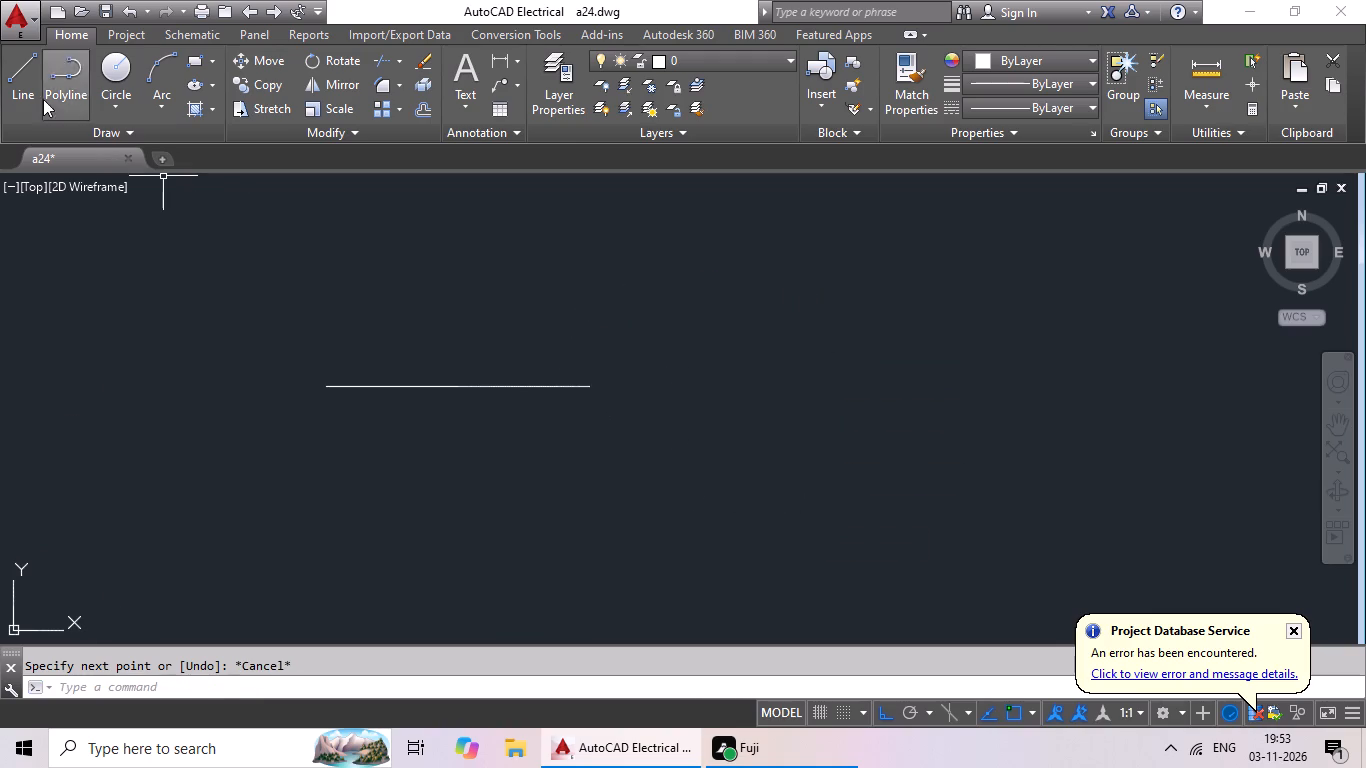
pyautogui.click(12, 78)
pyautogui.click(612, 338)
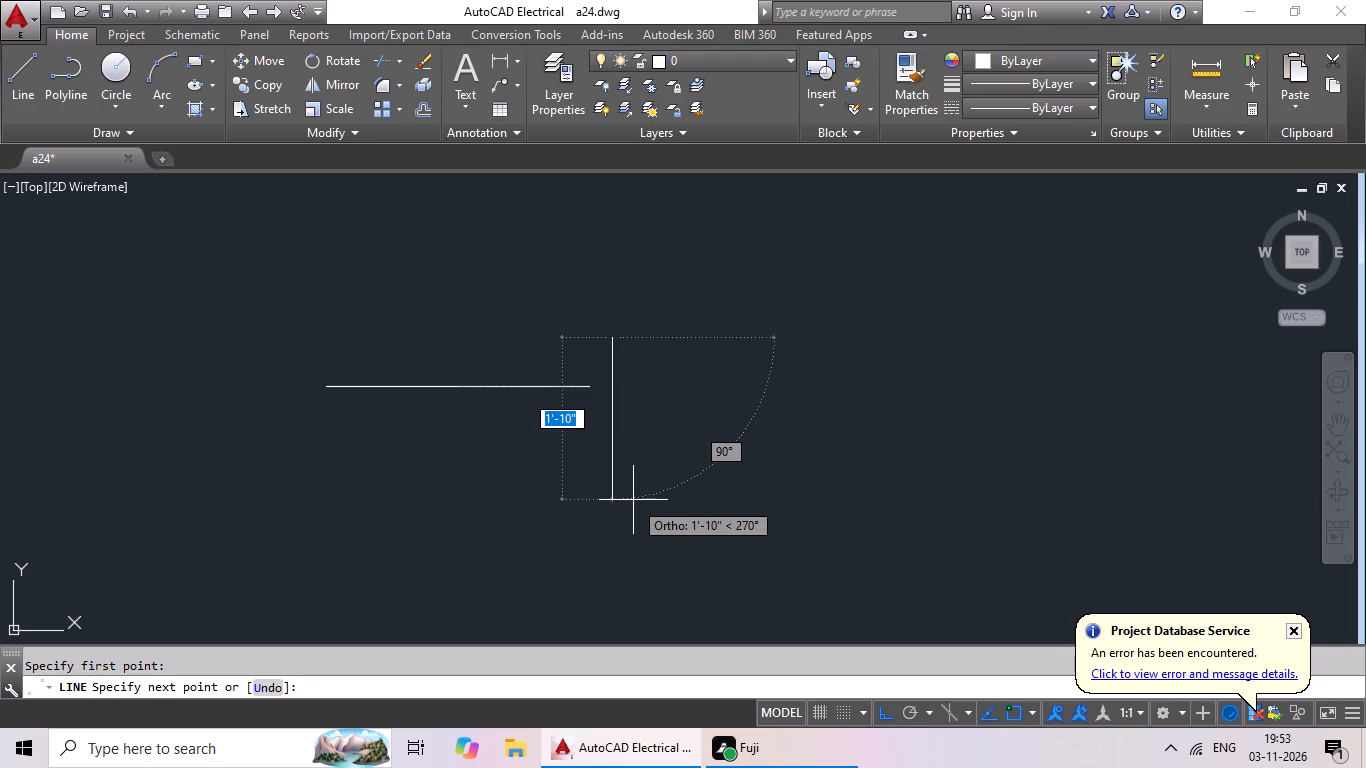
pyautogui.write('9"')
pyautogui.press('Return')
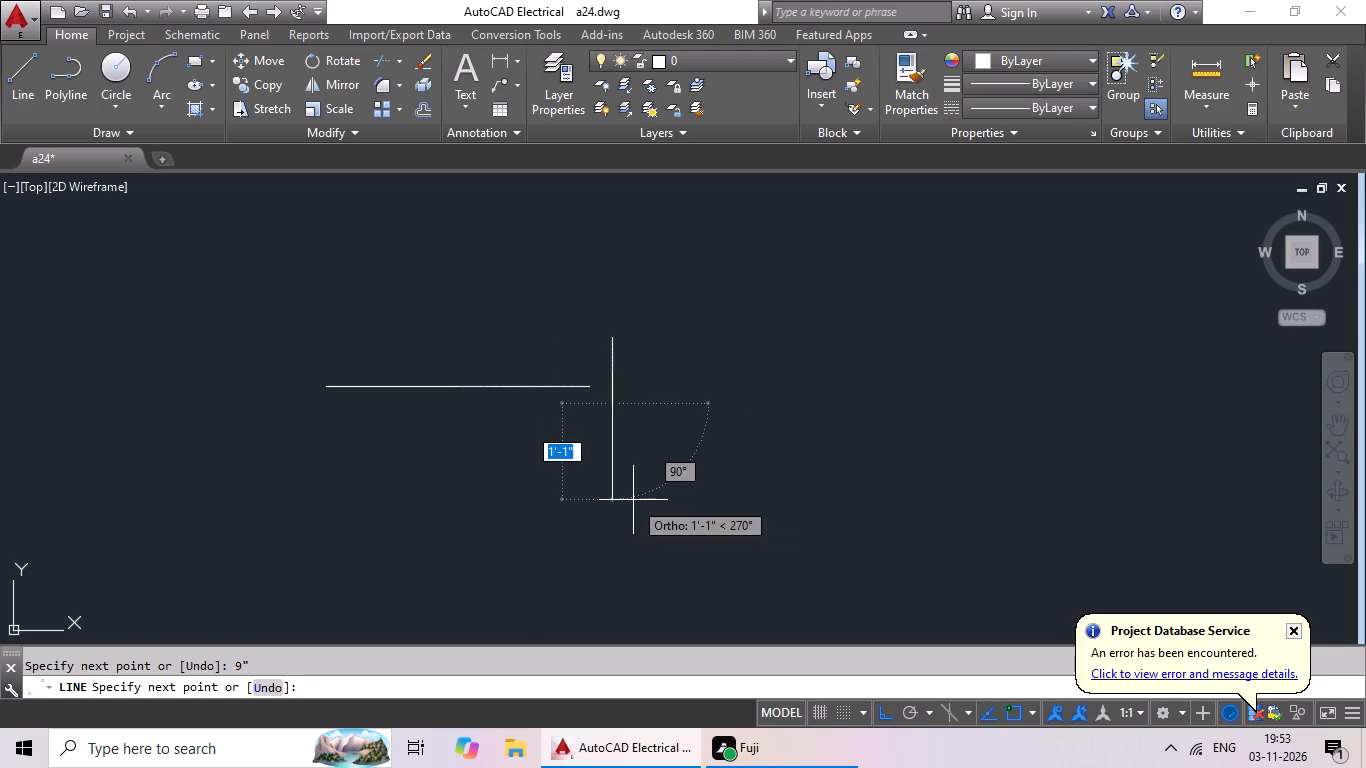
pyautogui.press('Escape')
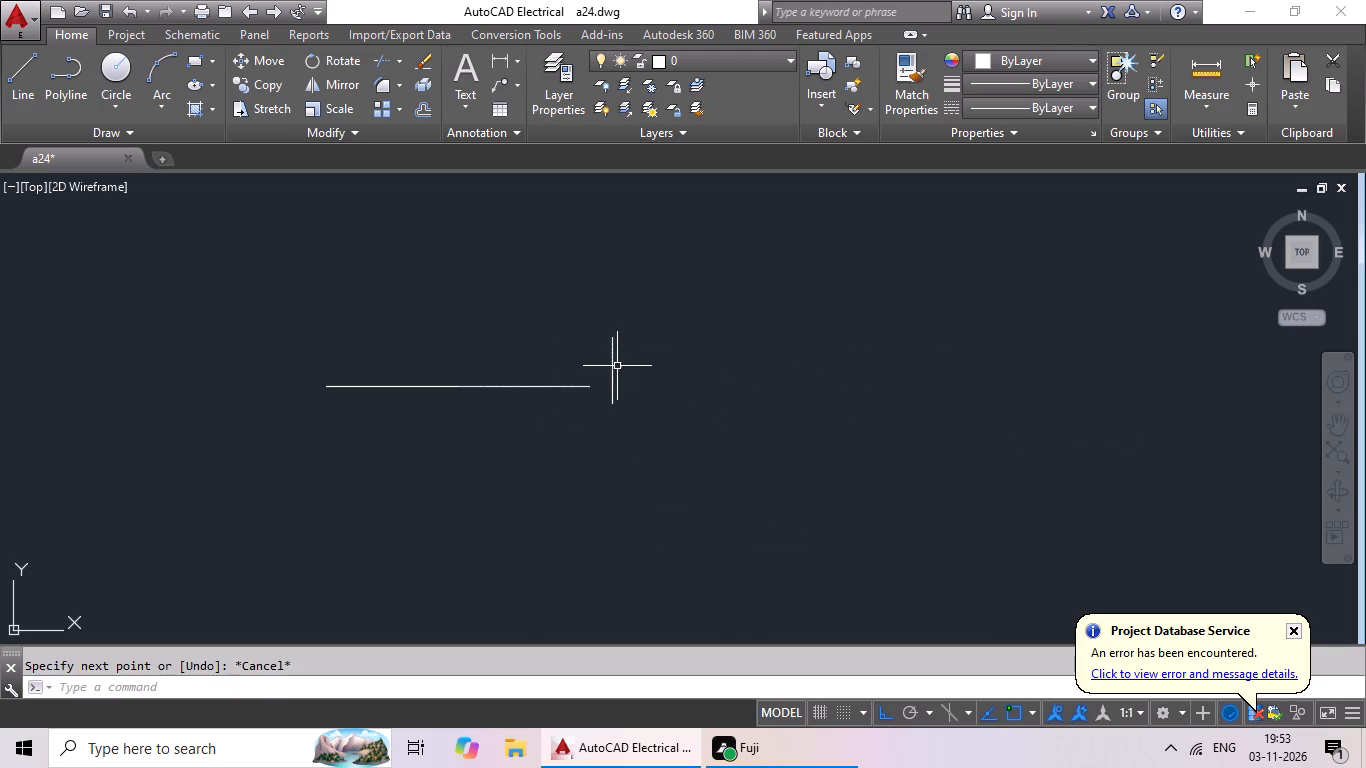
# Copy the 9" line from its midpoint onto the right endpoint of the 3' line, and erase the original 9" line.
pyautogui.click(611, 371)
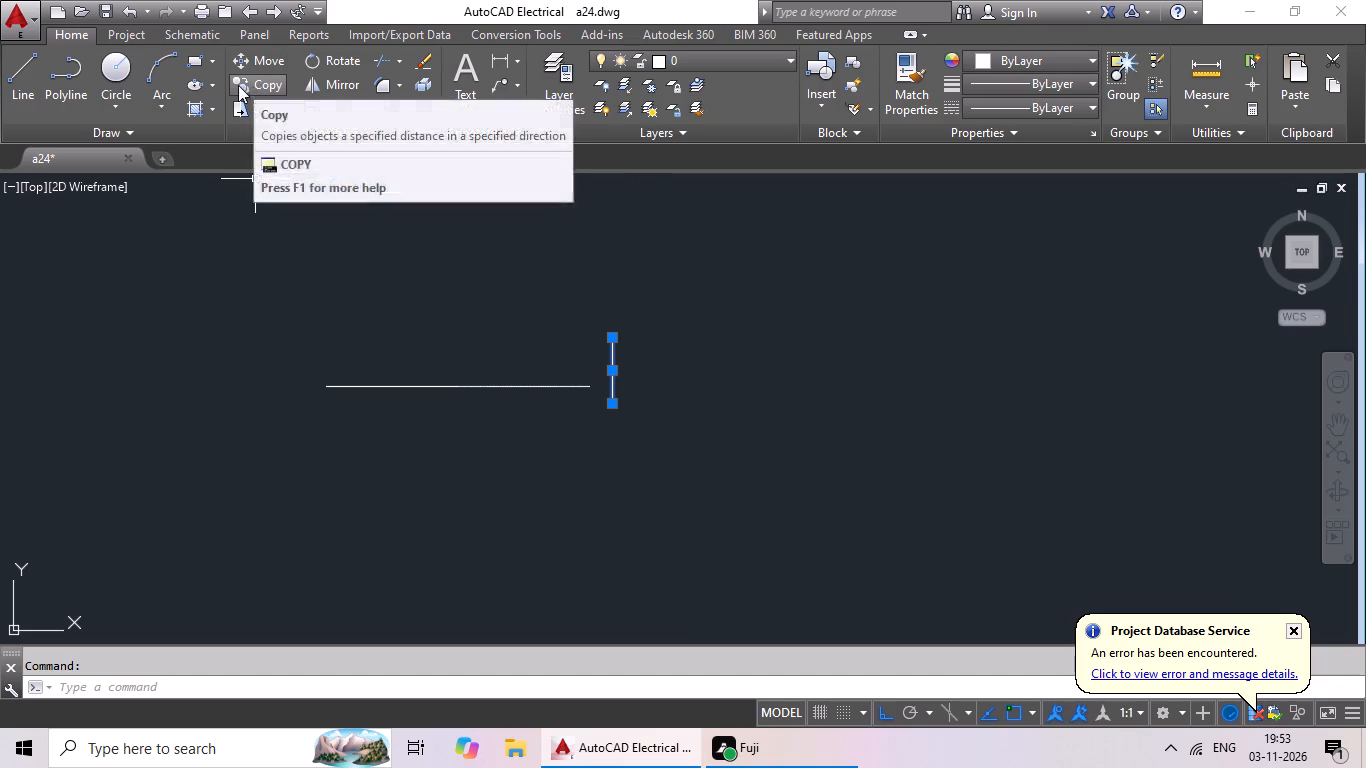
pyautogui.click(264, 86)
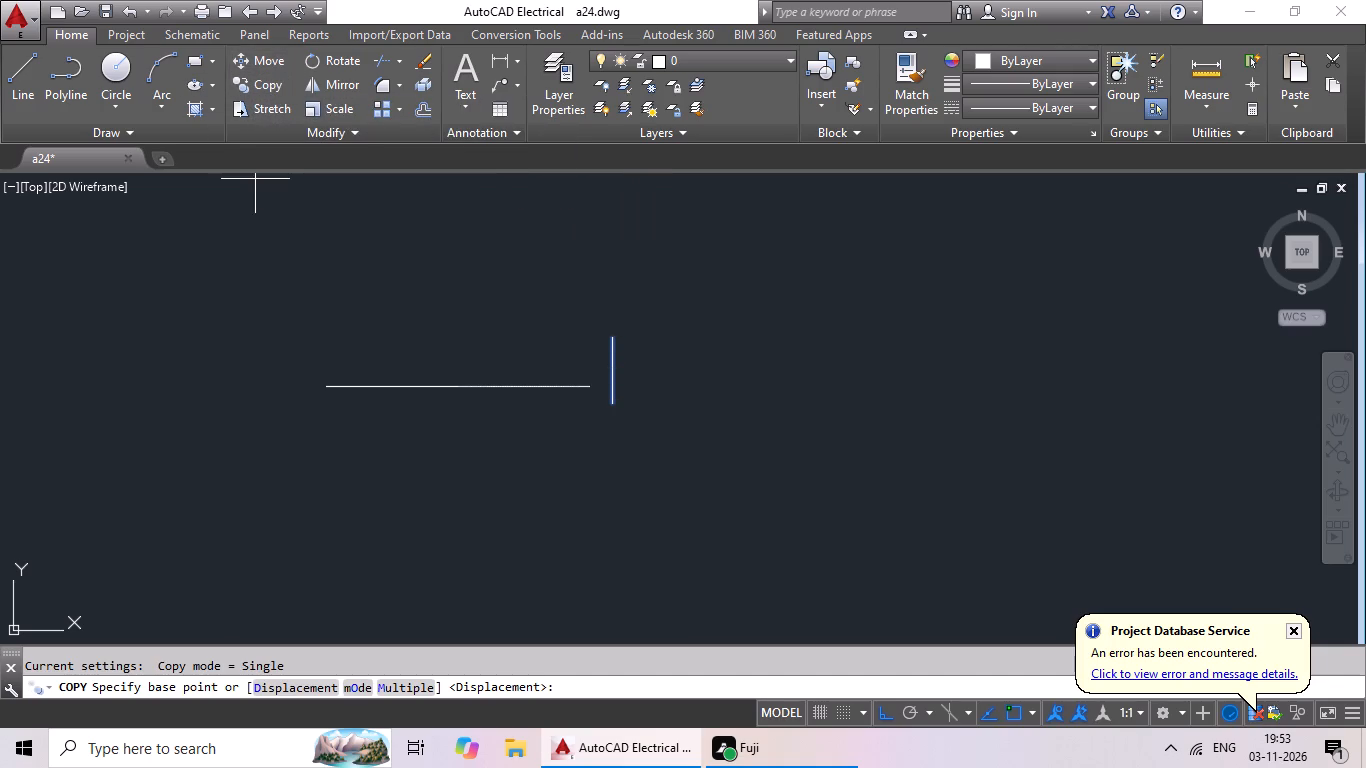
pyautogui.click(611, 368)
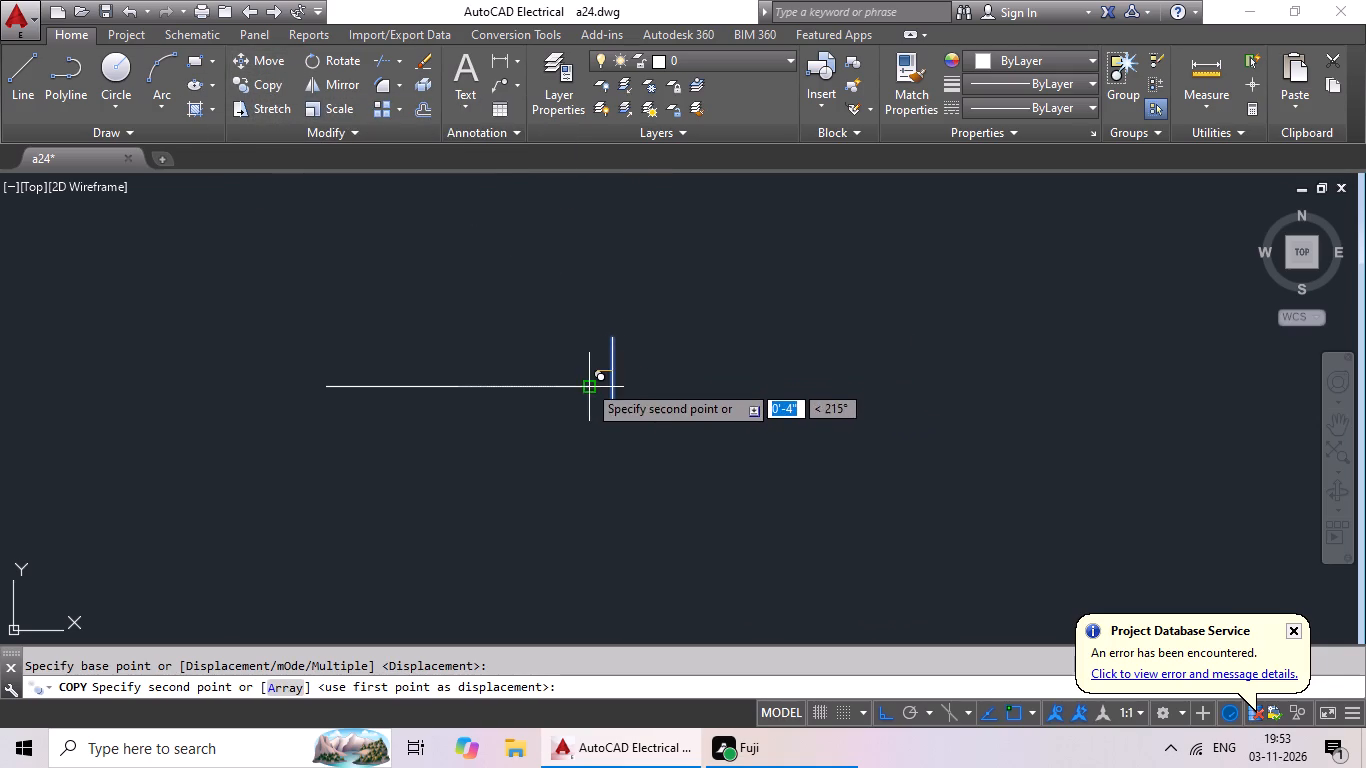
pyautogui.click(586, 384)
pyautogui.moveTo(633, 313); pyautogui.dragTo(669, 422)
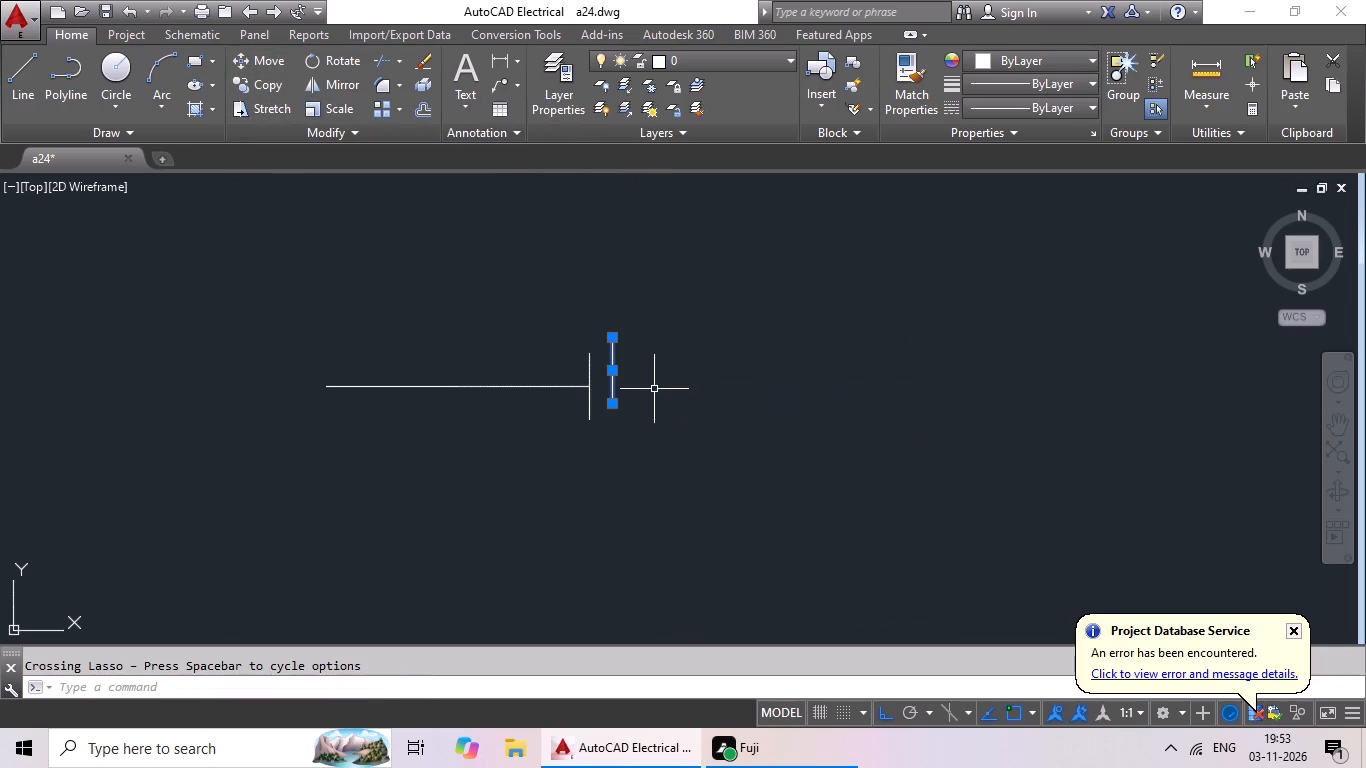
pyautogui.press('Delete')
# Offset the 9" vertical line 3' to the left, onto the other end of the horizontal line.
pyautogui.scroll(2, 587, 418)
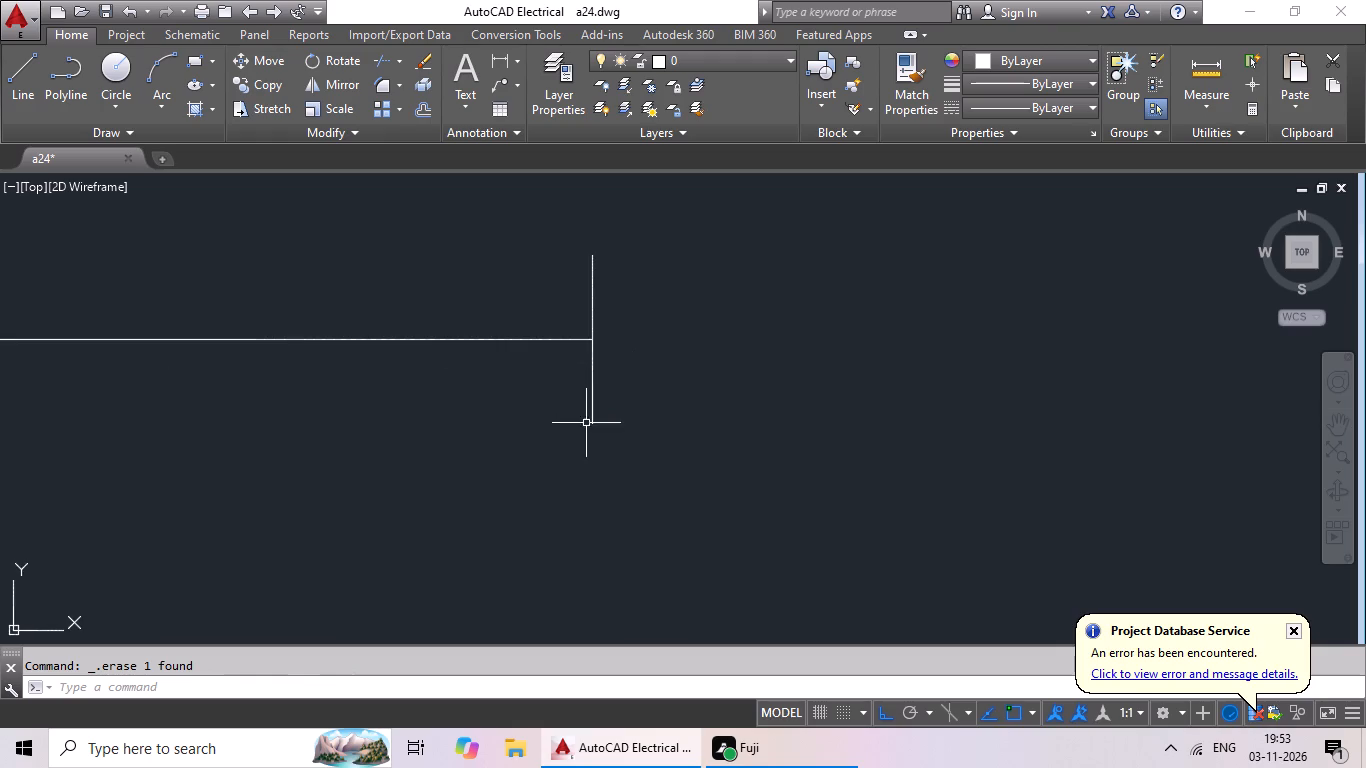
pyautogui.moveTo(589, 419); pyautogui.dragTo(843, 455, button='middle')
pyautogui.press('Escape')
pyautogui.press('Escape')
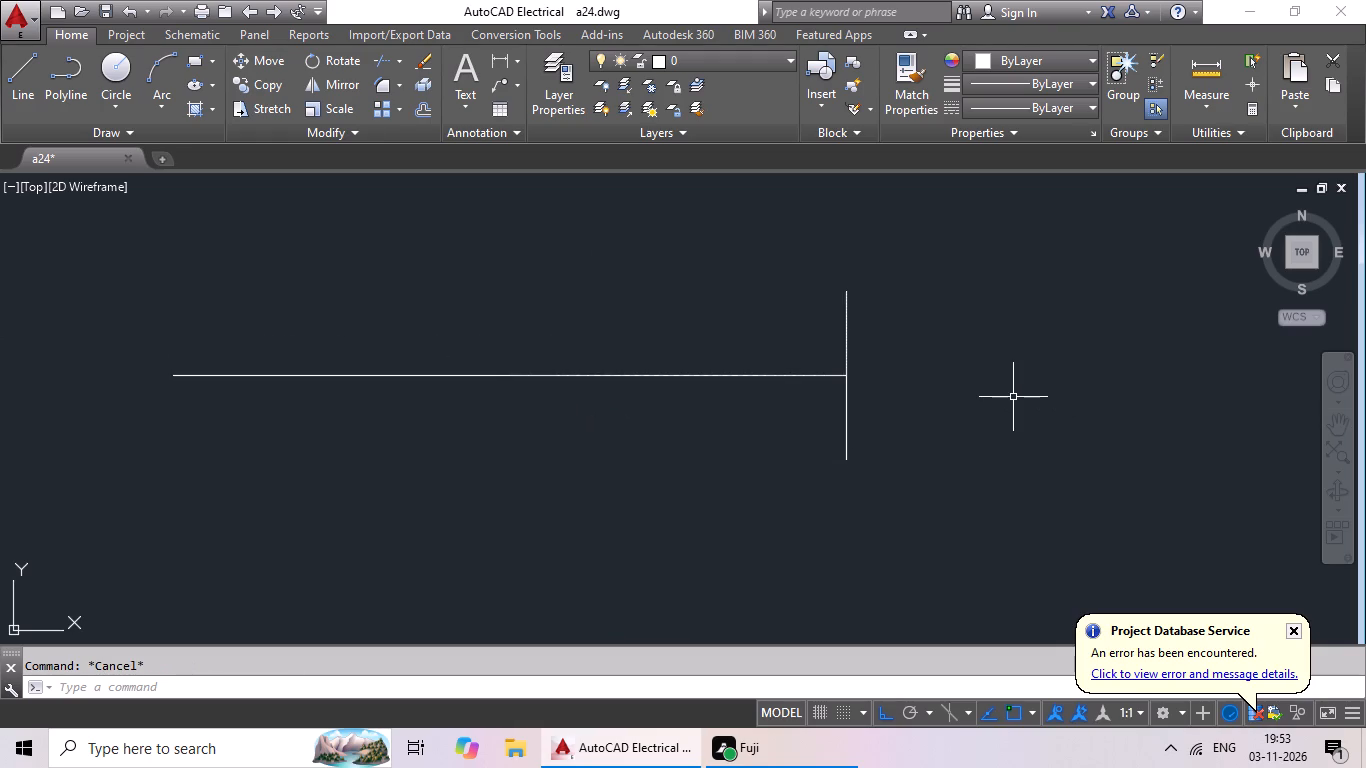
pyautogui.press('o')
pyautogui.press('Return')
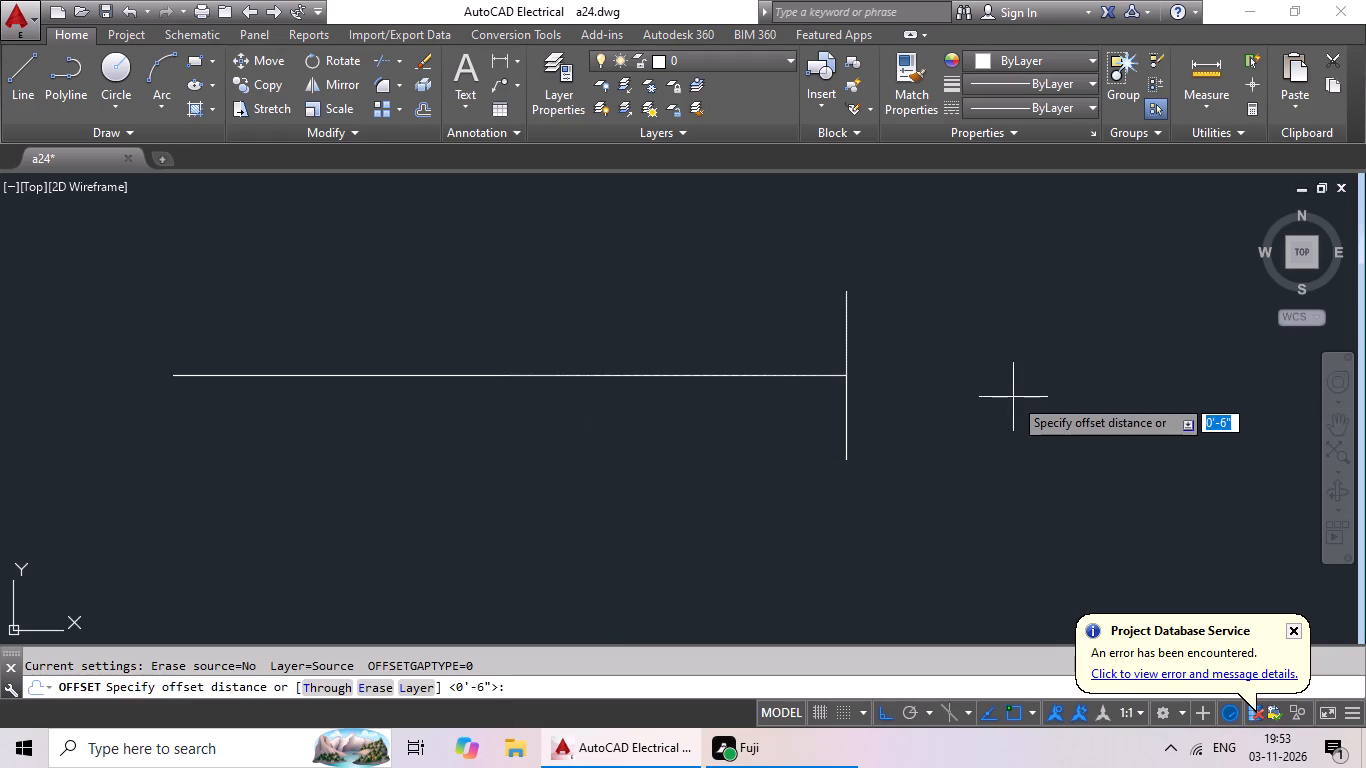
pyautogui.write("3'")
pyautogui.press('Return')
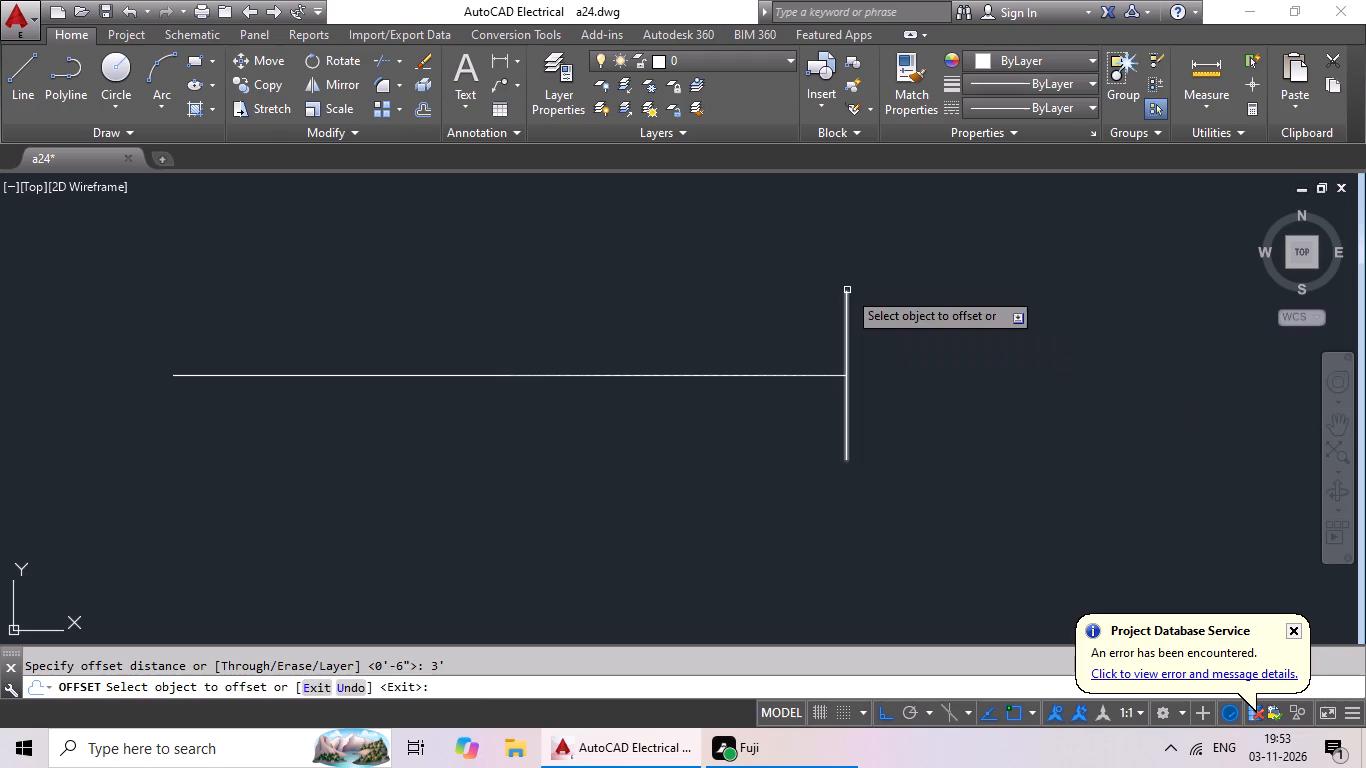
pyautogui.moveTo(847, 290); pyautogui.dragTo(837, 293)
pyautogui.click(743, 301)
pyautogui.press('Escape')
# Offset both 9" end lines 1" outward, away from the horizontal line.
pyautogui.press('o')
pyautogui.press('Return')
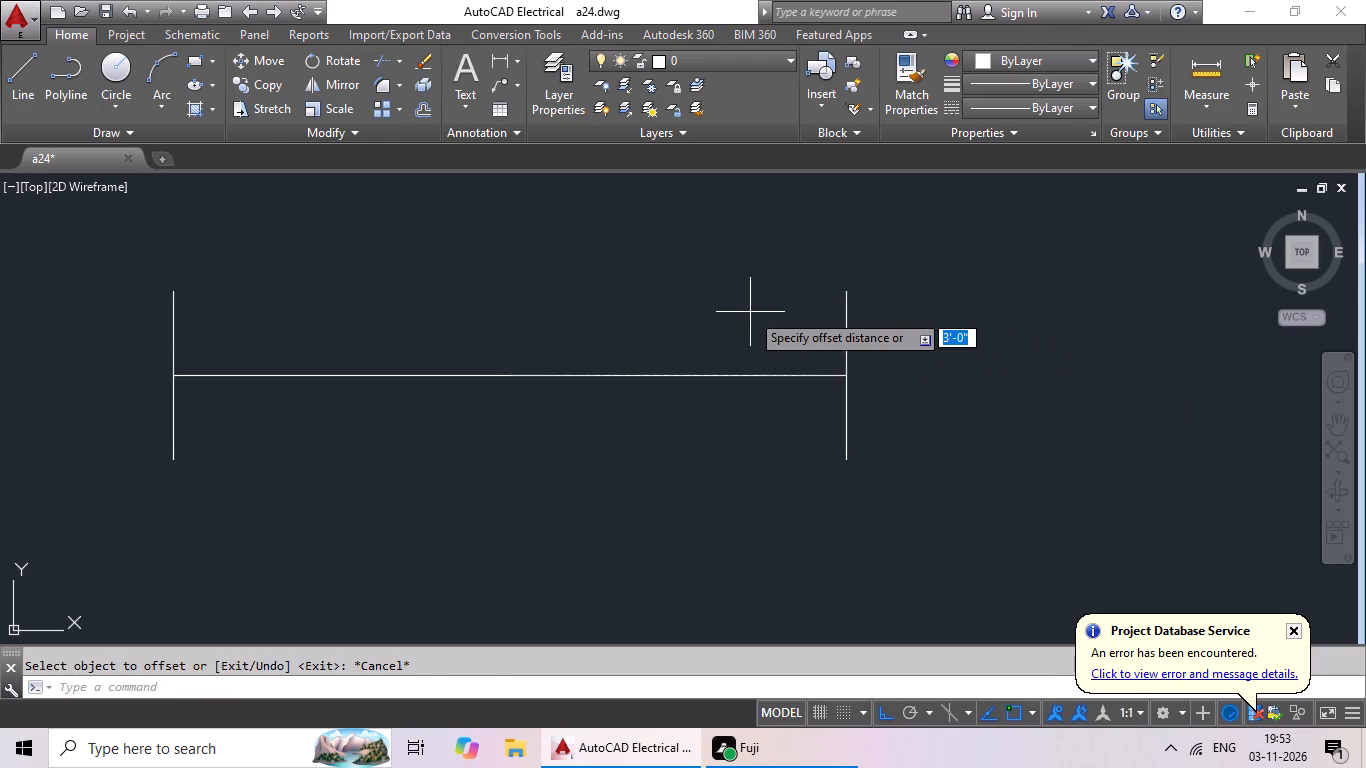
pyautogui.write('1"')
pyautogui.press('Return')
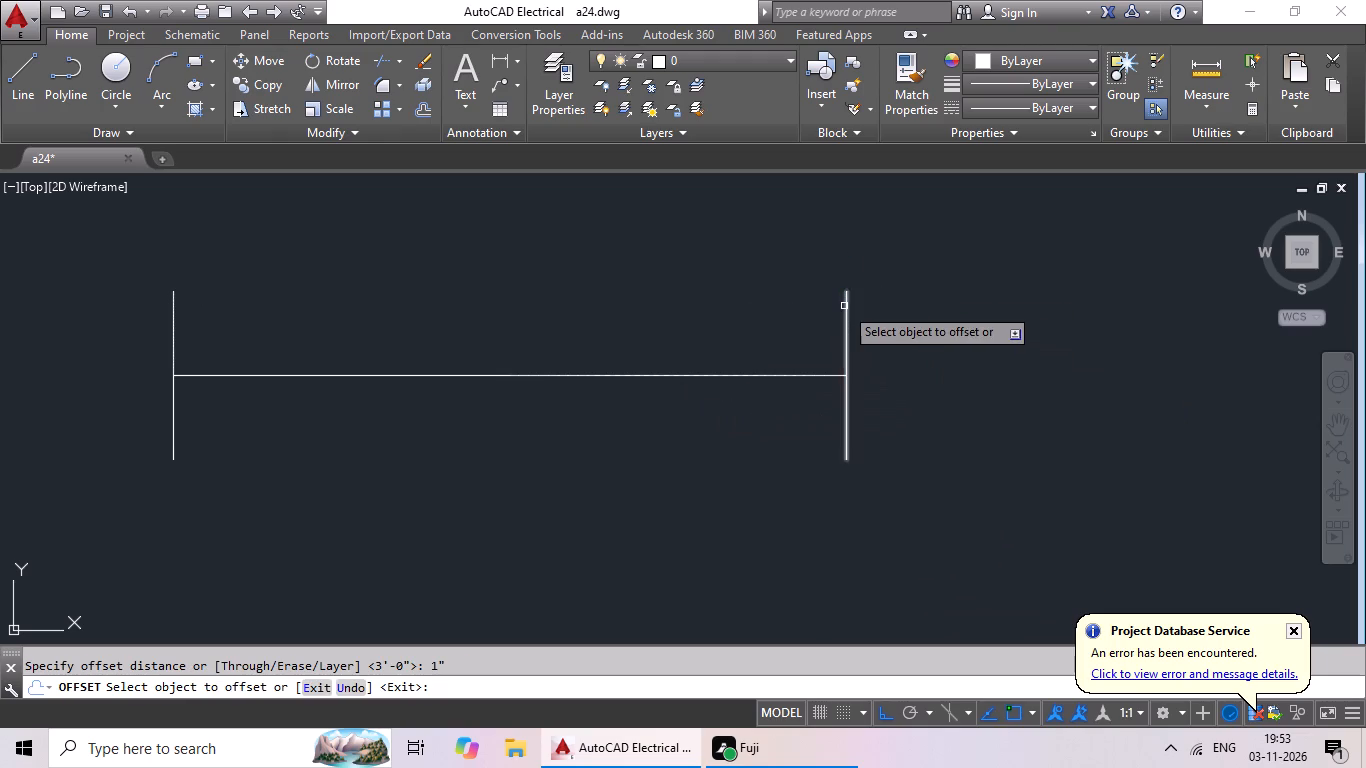
pyautogui.moveTo(845, 289); pyautogui.dragTo(870, 289)
pyautogui.click(914, 296)
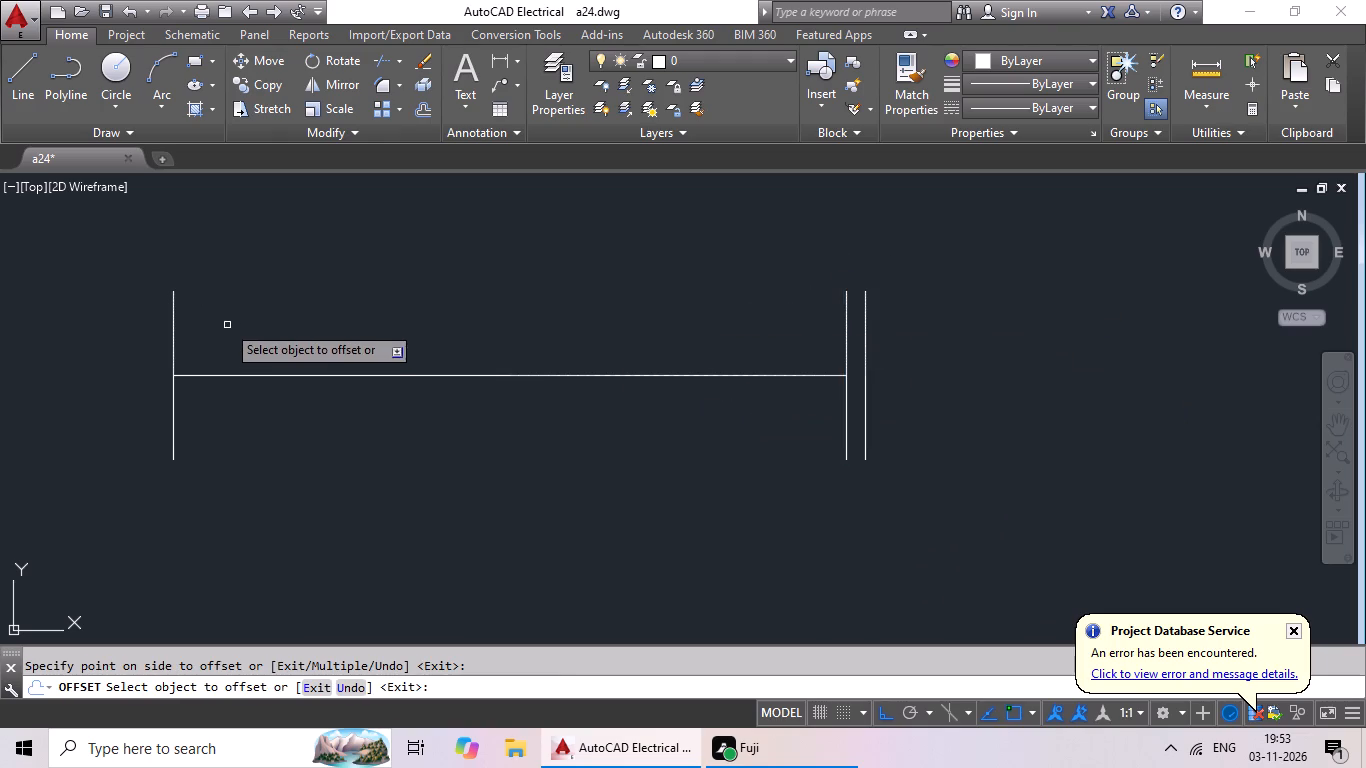
pyautogui.moveTo(171, 314); pyautogui.dragTo(0, 328)
pyautogui.moveTo(0, 330); pyautogui.dragTo(10, 330)
pyautogui.scroll(-3, 378, 393)
pyautogui.moveTo(393, 412); pyautogui.dragTo(497, 386, button='middle')
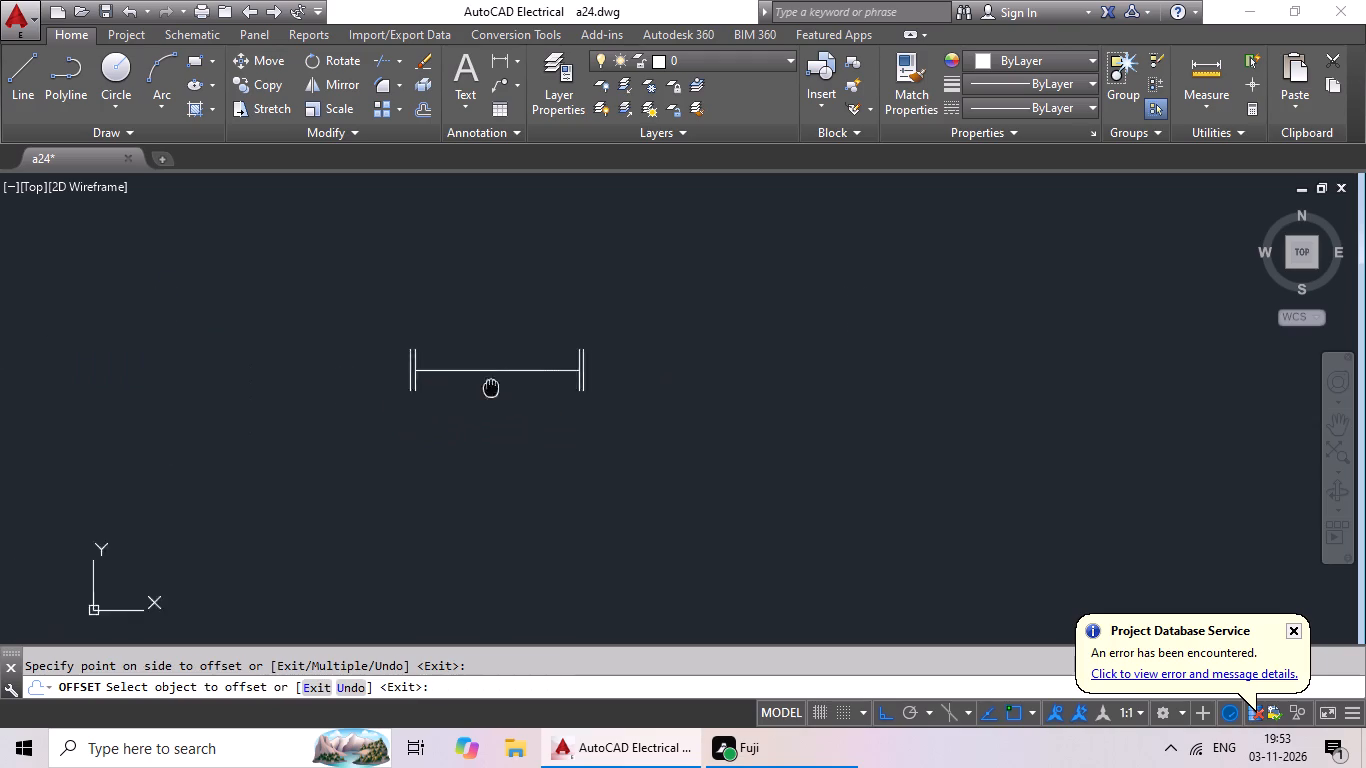
pyautogui.moveTo(497, 386); pyautogui.dragTo(498, 386, button='middle')
pyautogui.press('Escape')
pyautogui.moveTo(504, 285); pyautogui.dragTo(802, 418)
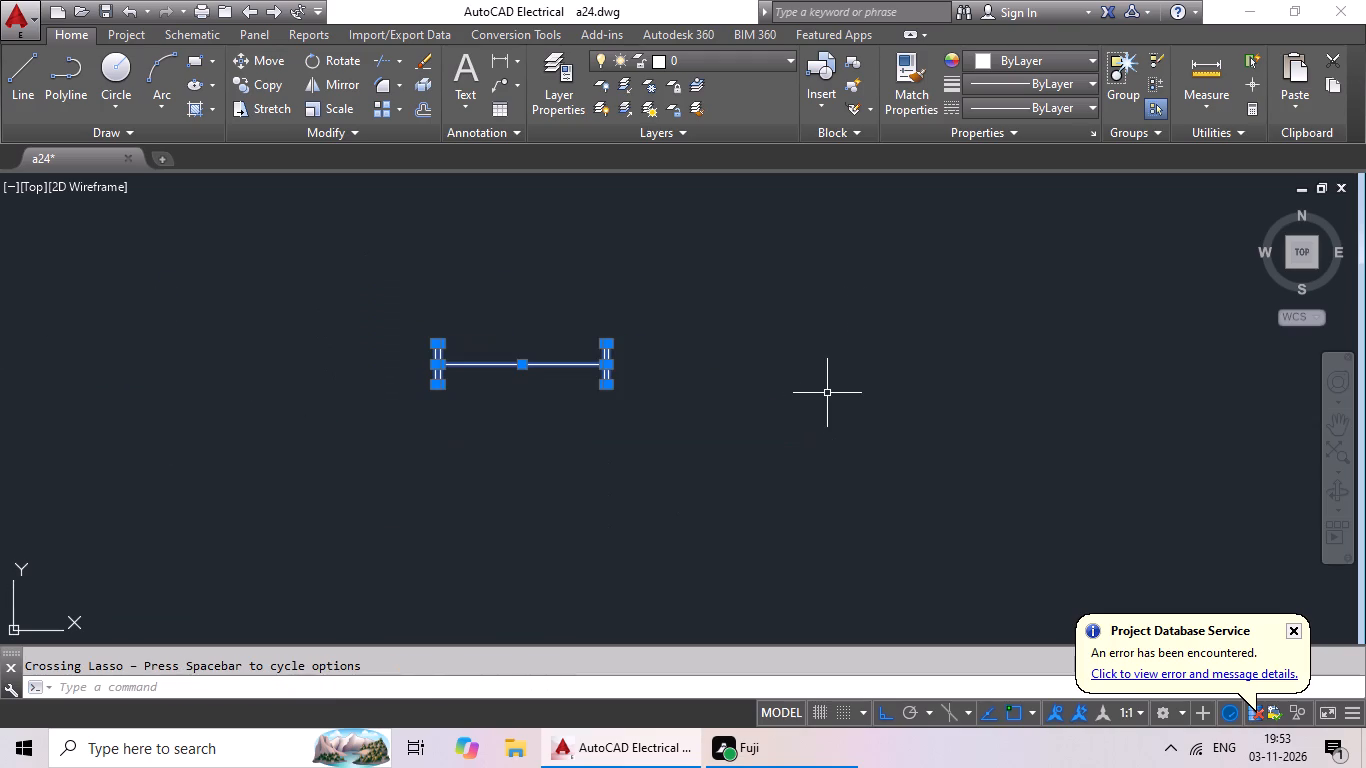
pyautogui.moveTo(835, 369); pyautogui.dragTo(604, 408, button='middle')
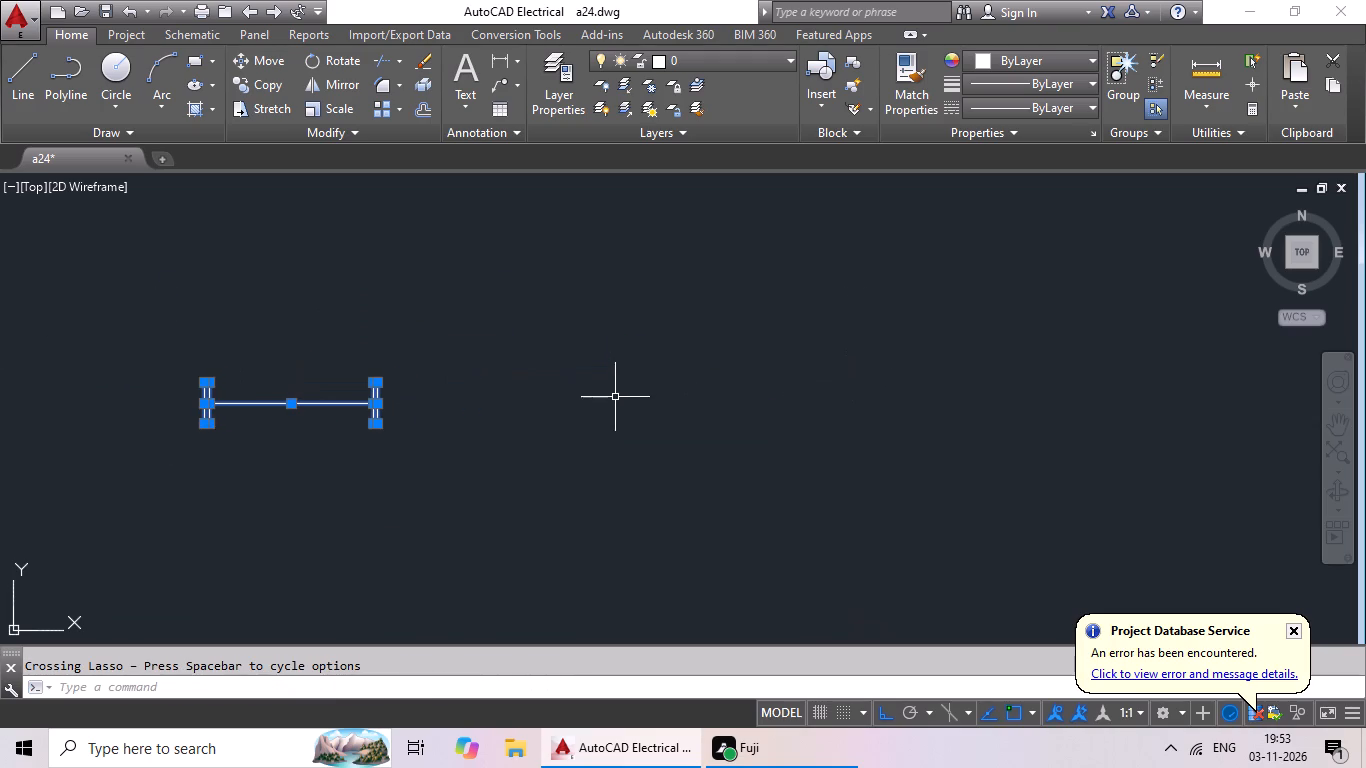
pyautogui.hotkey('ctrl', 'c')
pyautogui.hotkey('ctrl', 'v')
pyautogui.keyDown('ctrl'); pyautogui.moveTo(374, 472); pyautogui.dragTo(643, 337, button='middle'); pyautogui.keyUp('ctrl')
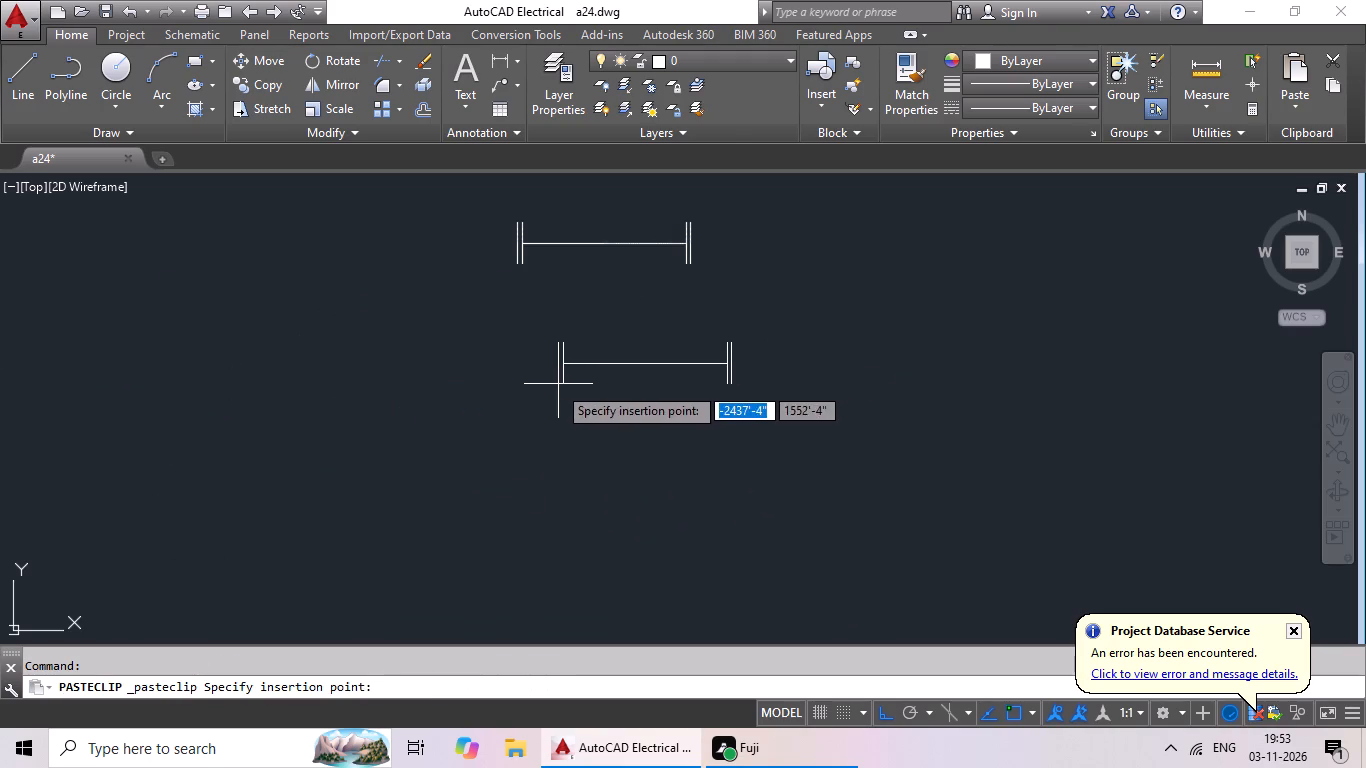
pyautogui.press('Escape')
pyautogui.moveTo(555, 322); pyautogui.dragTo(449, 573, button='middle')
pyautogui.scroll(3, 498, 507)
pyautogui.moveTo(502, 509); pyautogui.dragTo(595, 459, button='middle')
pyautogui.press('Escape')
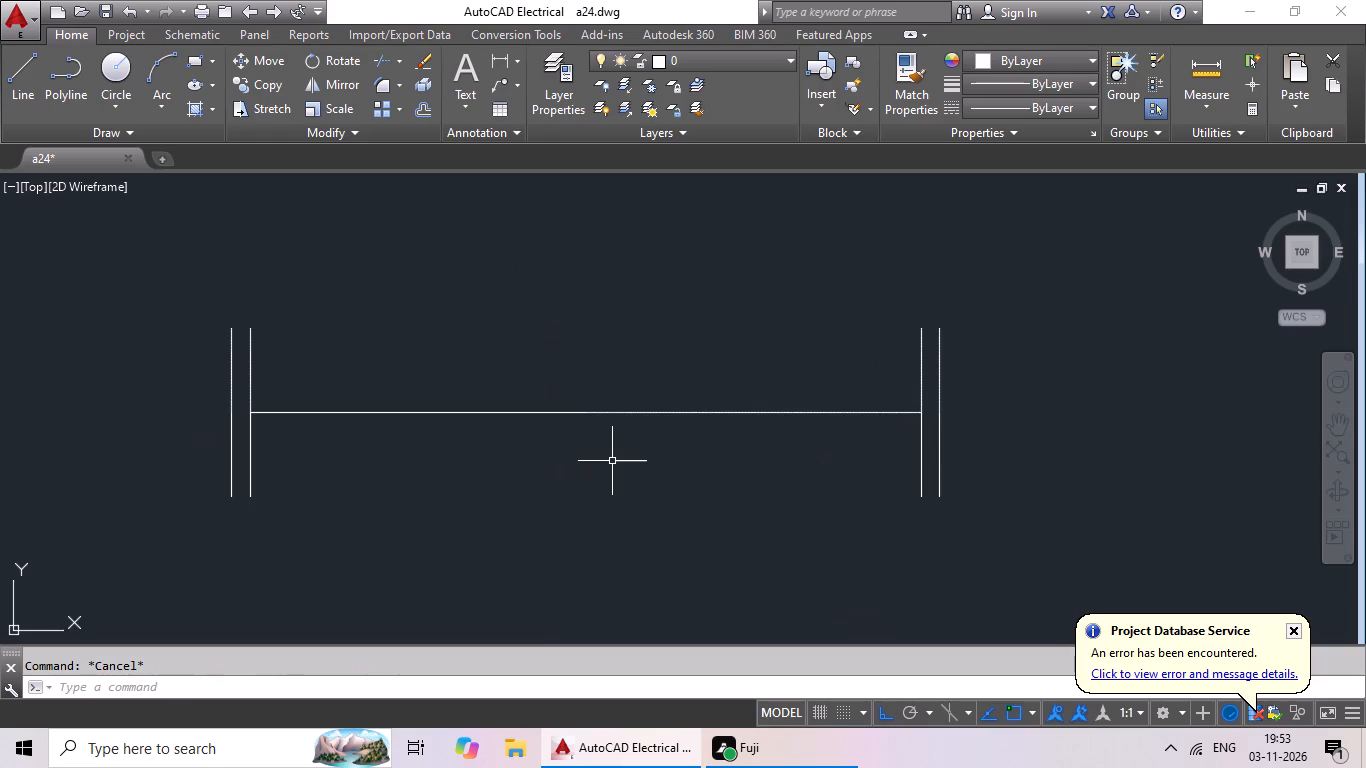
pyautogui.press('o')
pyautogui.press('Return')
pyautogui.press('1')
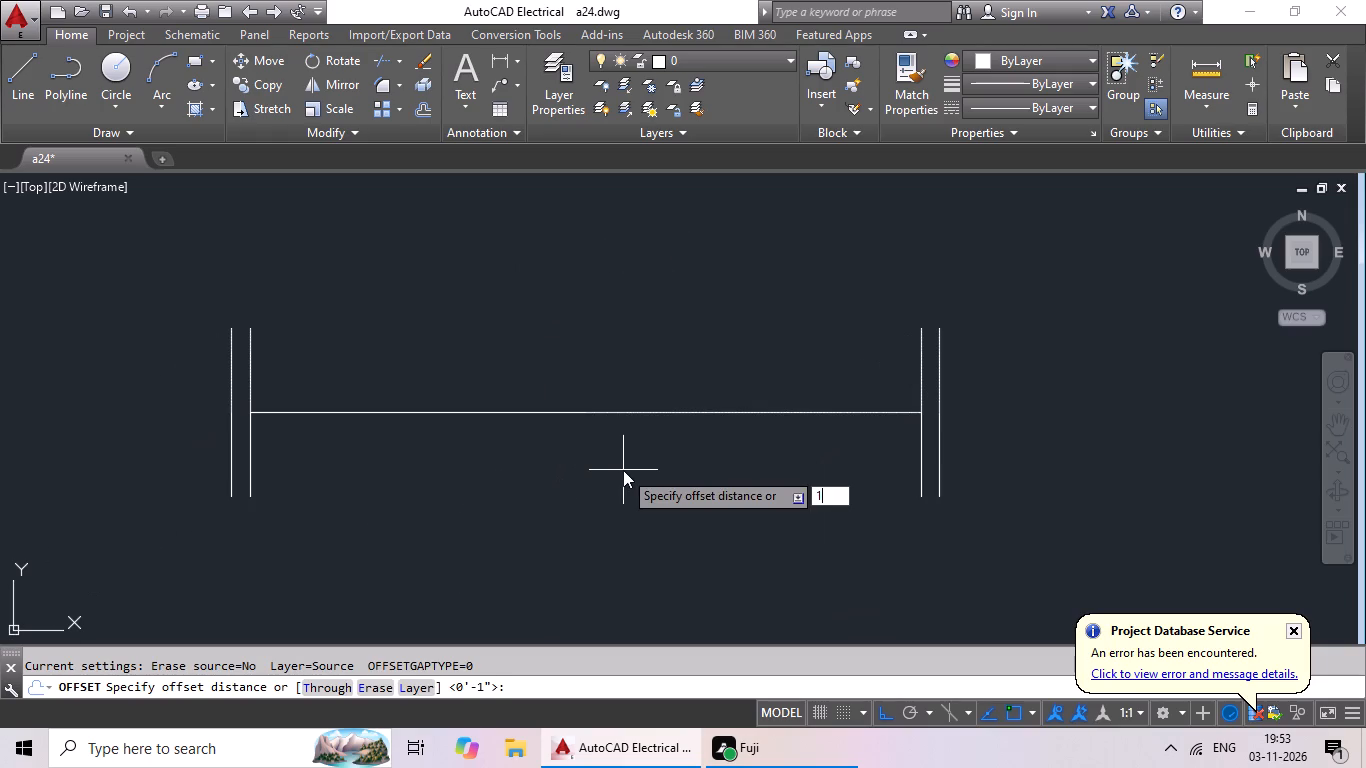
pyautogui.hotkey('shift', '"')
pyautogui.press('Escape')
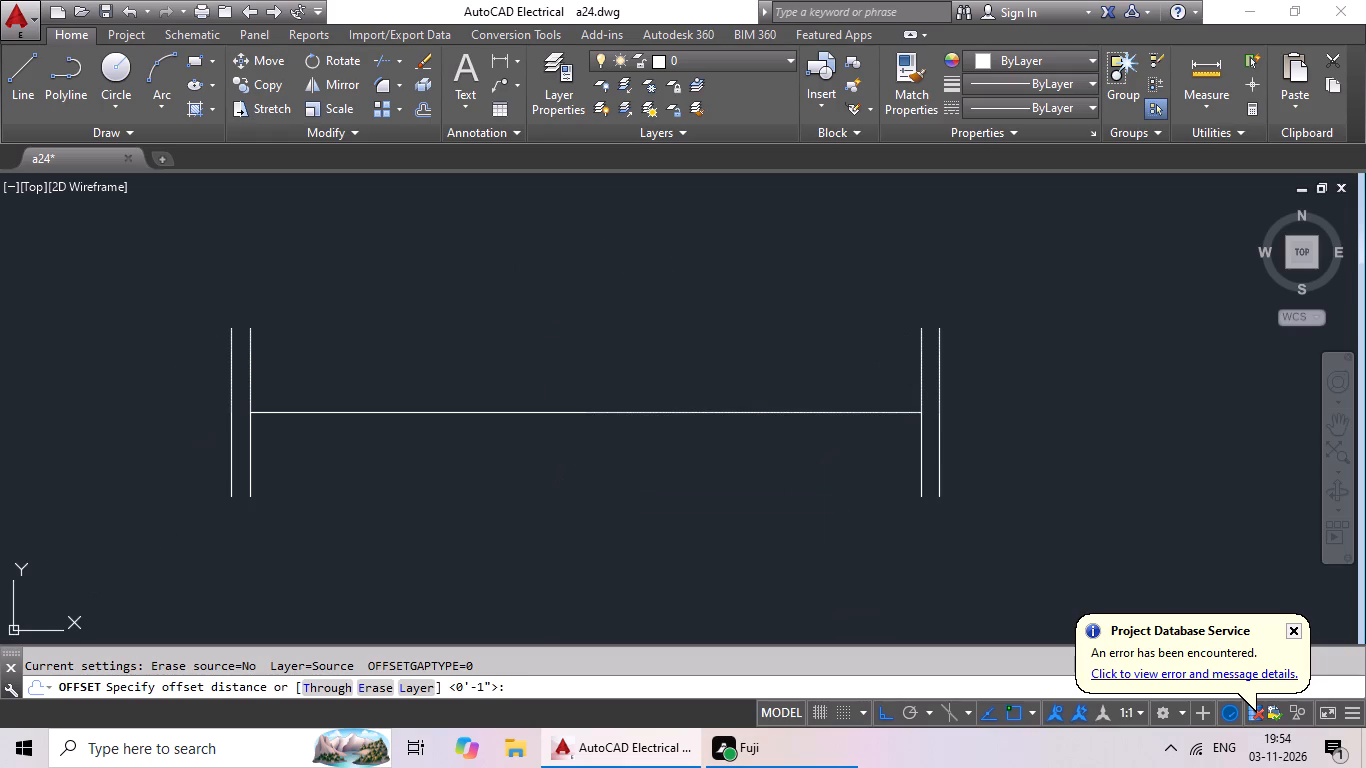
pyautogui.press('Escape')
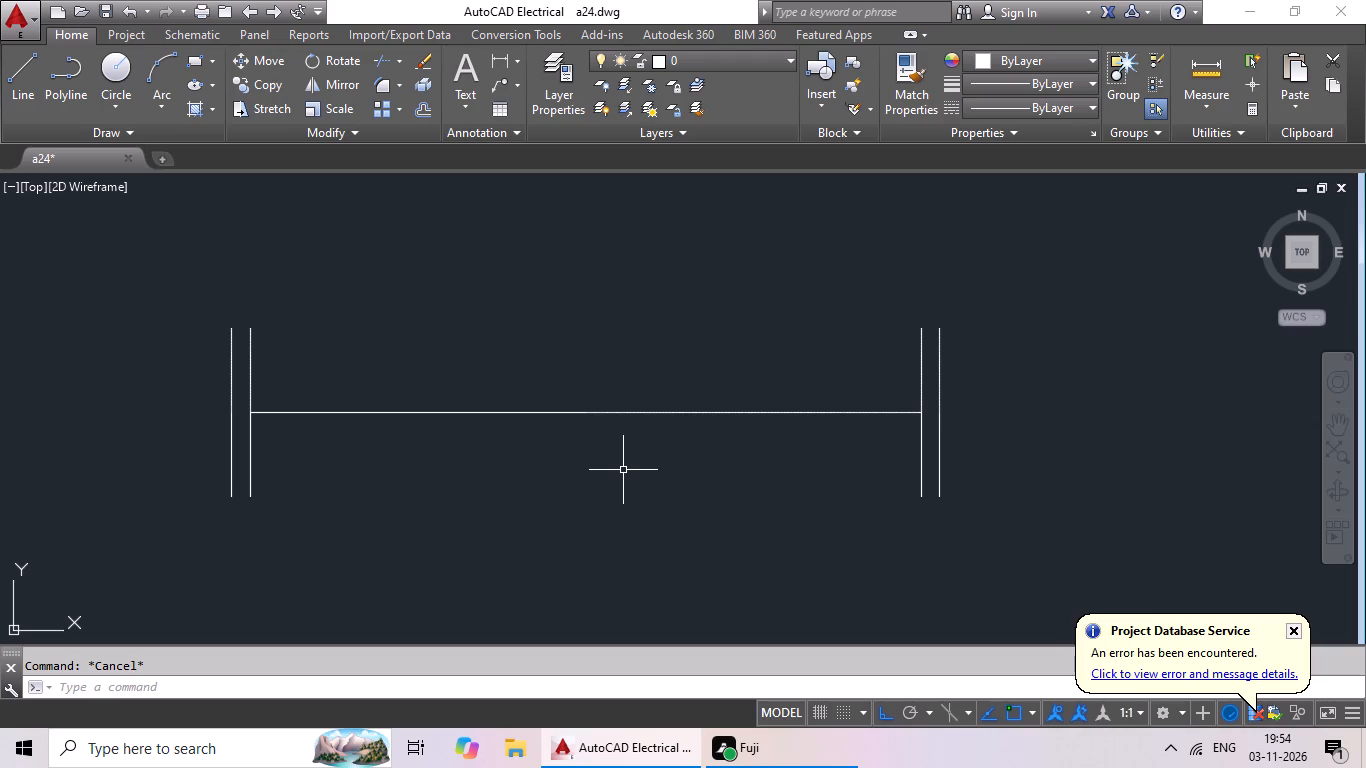
# Offset the 3' horizontal line 1/2" to both sides, above and below.
pyautogui.press('Escape')
pyautogui.press('o')
pyautogui.press('Return')
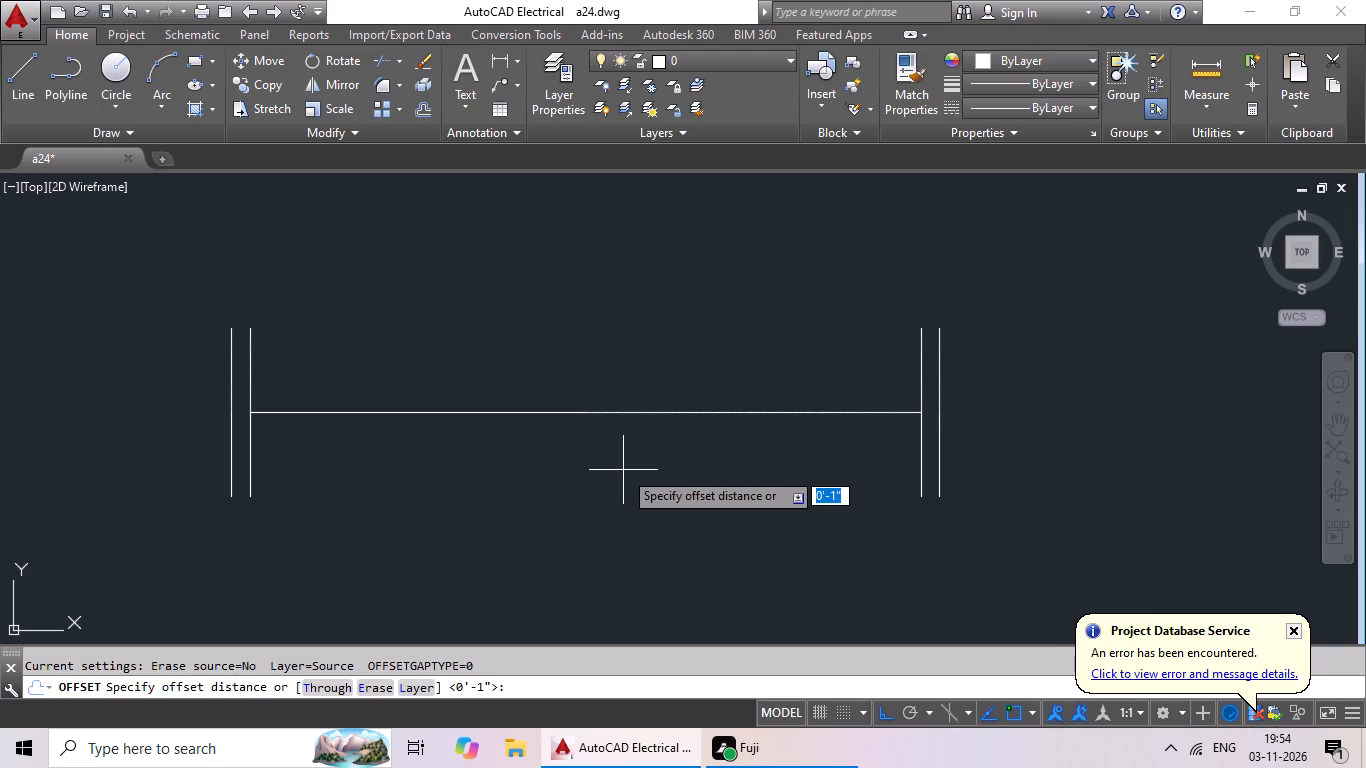
pyautogui.write('1/2"')
pyautogui.press('Return')
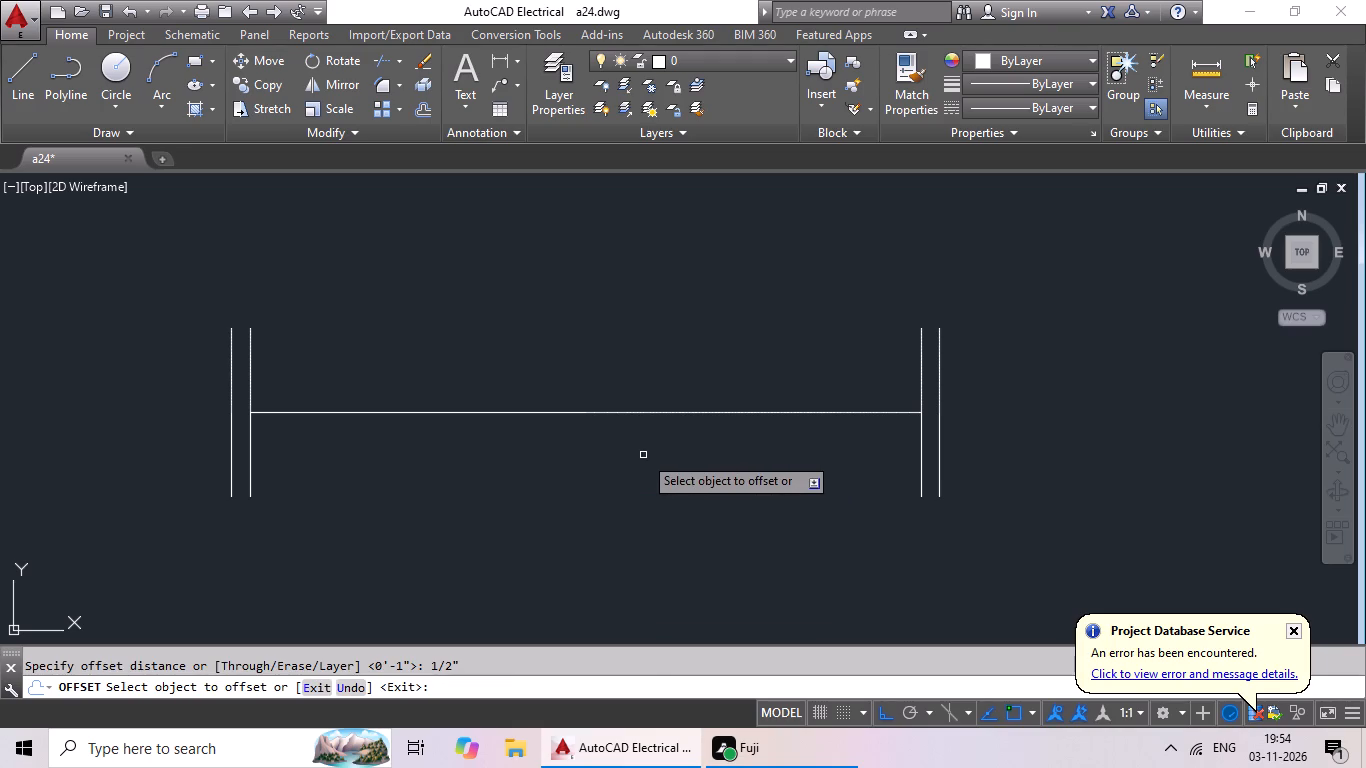
pyautogui.scroll(2, 669, 453)
pyautogui.scroll(-1, 689, 387)
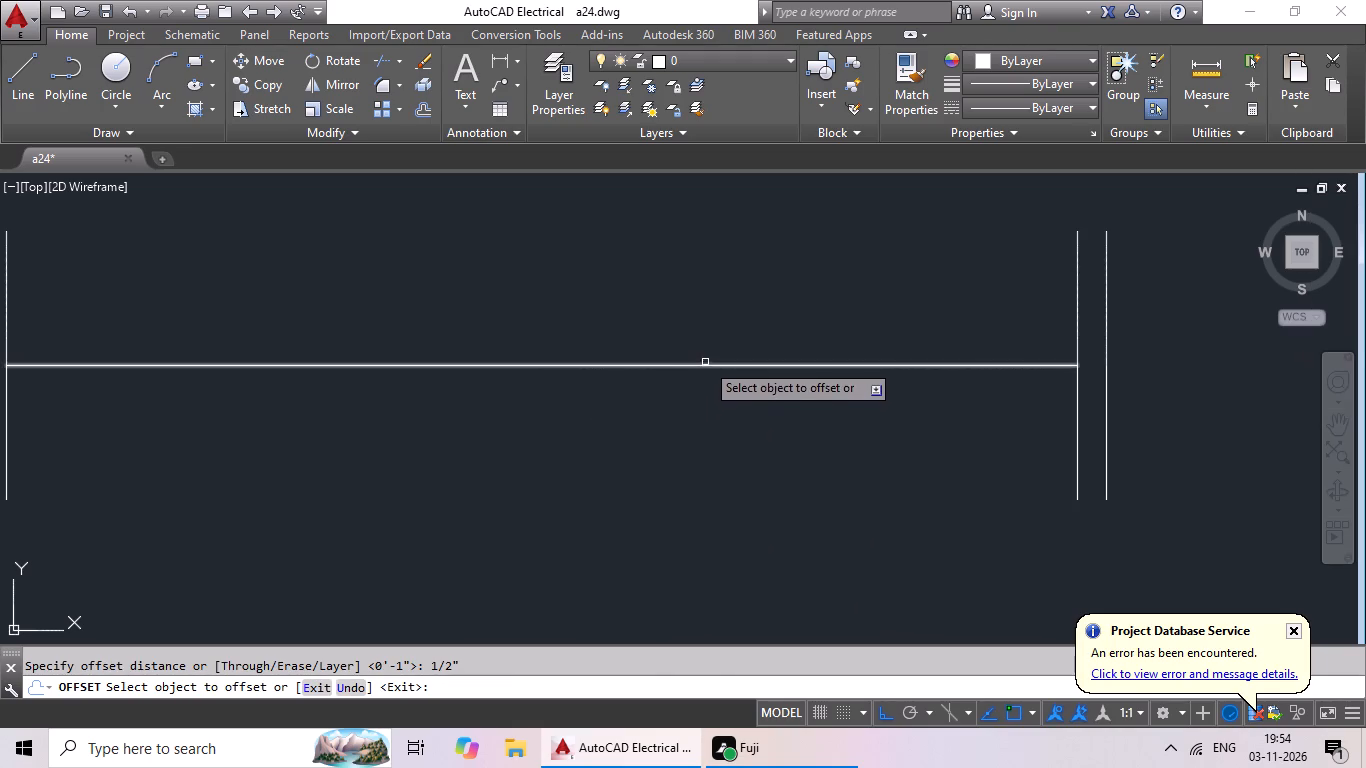
pyautogui.moveTo(705, 362); pyautogui.dragTo(709, 353)
pyautogui.scroll(-1, 696, 354)
pyautogui.click(684, 360)
pyautogui.click(700, 311)
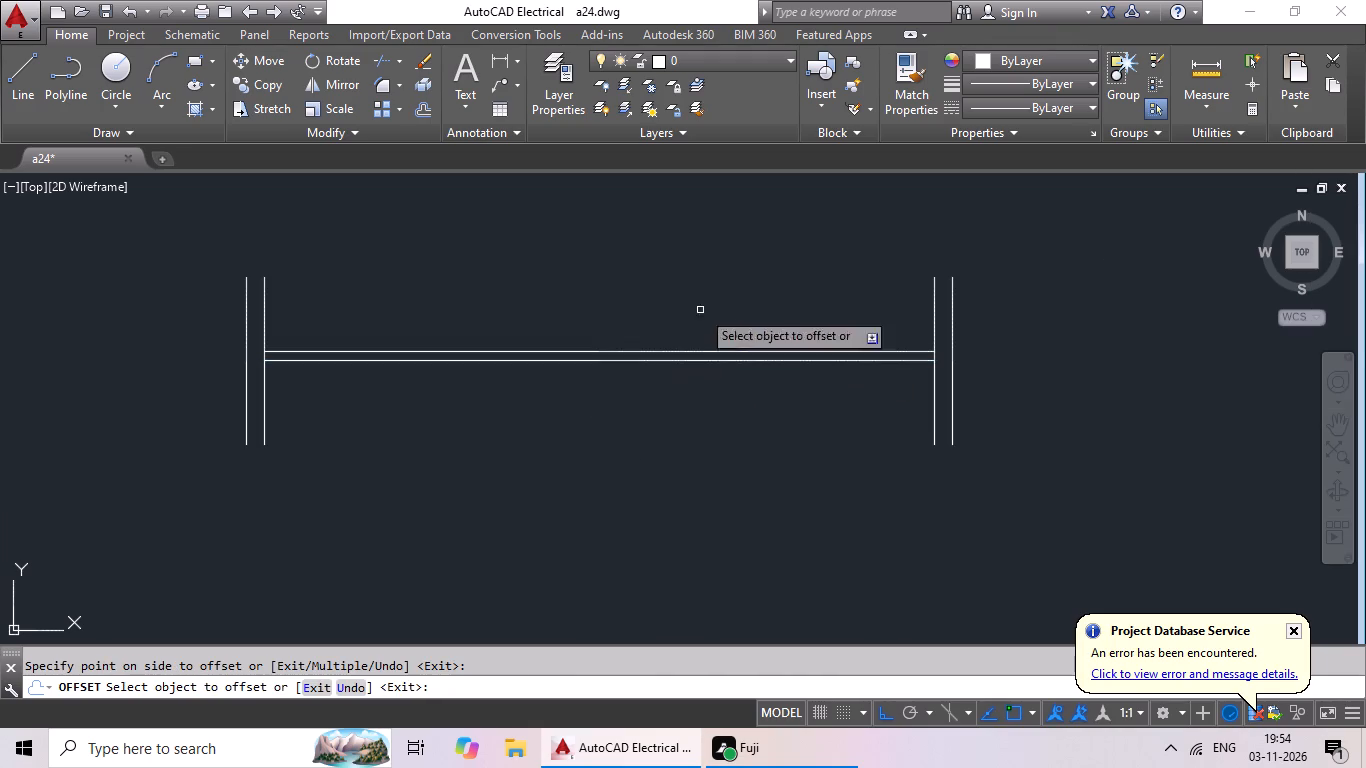
pyautogui.click(677, 358)
pyautogui.click(671, 431)
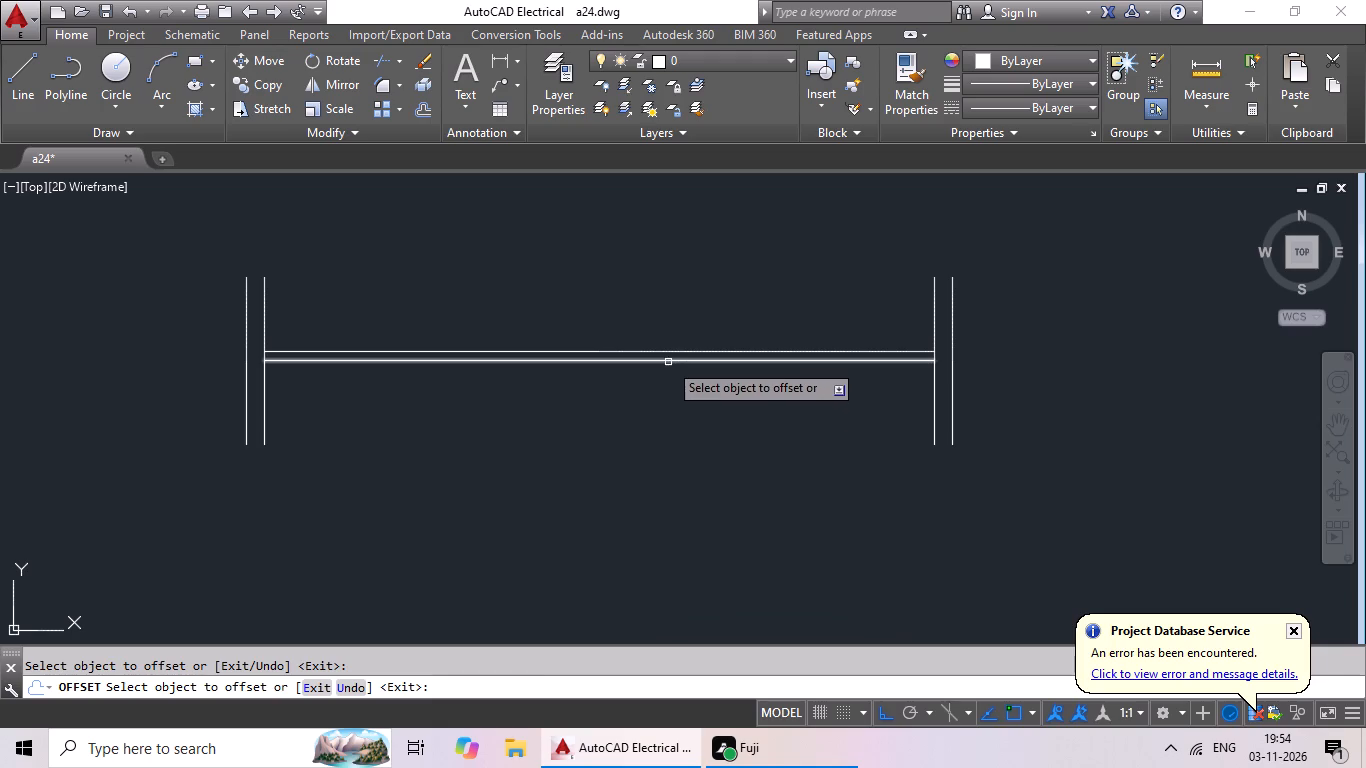
pyautogui.click(668, 362)
pyautogui.click(658, 420)
pyautogui.scroll(-1, 681, 409)
pyautogui.moveTo(669, 409); pyautogui.dragTo(531, 433, button='middle')
pyautogui.press('Escape')
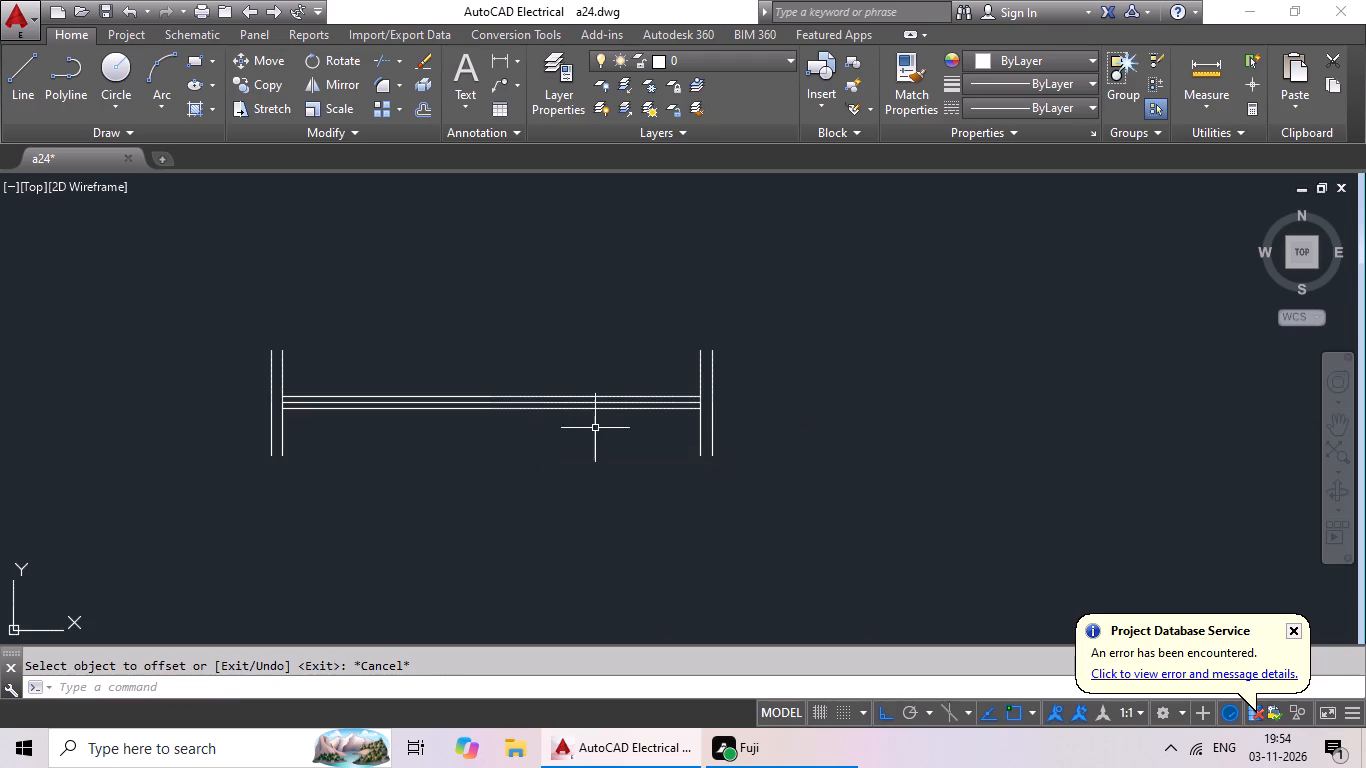
# Copy the complete 3' opening symbol and paste the copy directly below the original.
pyautogui.scroll(1, 674, 373)
pyautogui.scroll(-1, 744, 367)
pyautogui.moveTo(774, 359); pyautogui.dragTo(695, 333, button='middle')
pyautogui.moveTo(494, 282); pyautogui.dragTo(341, 284)
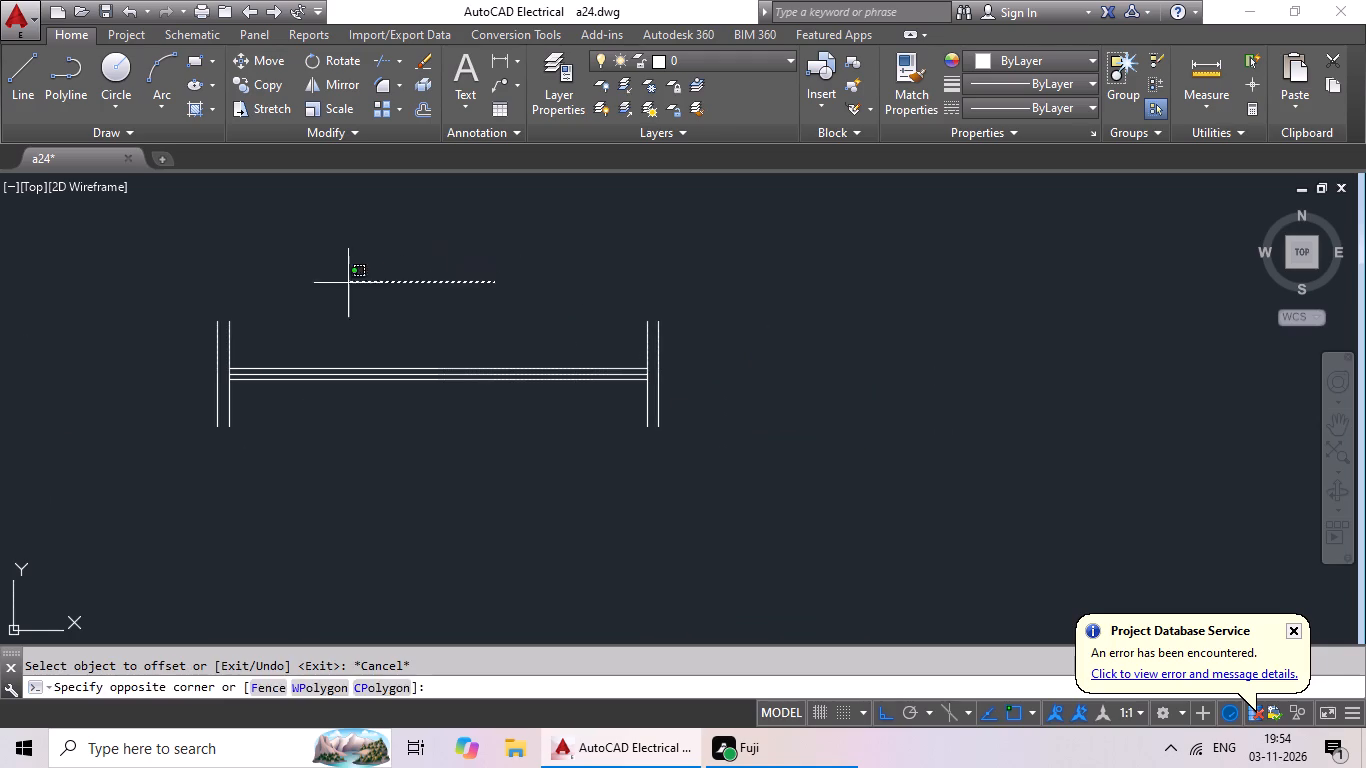
pyautogui.moveTo(341, 284); pyautogui.dragTo(195, 456)
pyautogui.moveTo(746, 323); pyautogui.dragTo(569, 304)
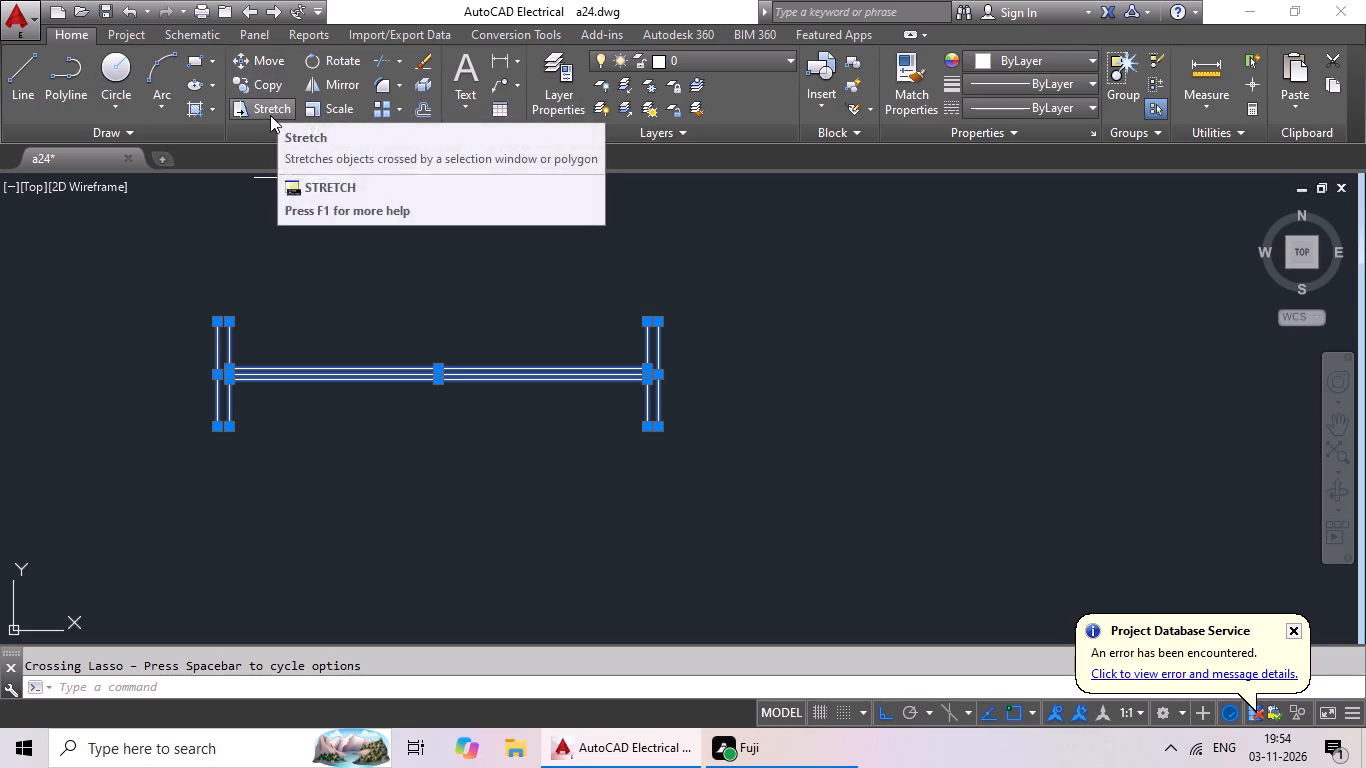
pyautogui.hotkey('ctrl', 'c')
pyautogui.hotkey('ctrl', 'v')
pyautogui.moveTo(239, 287); pyautogui.dragTo(394, 117, button='middle')
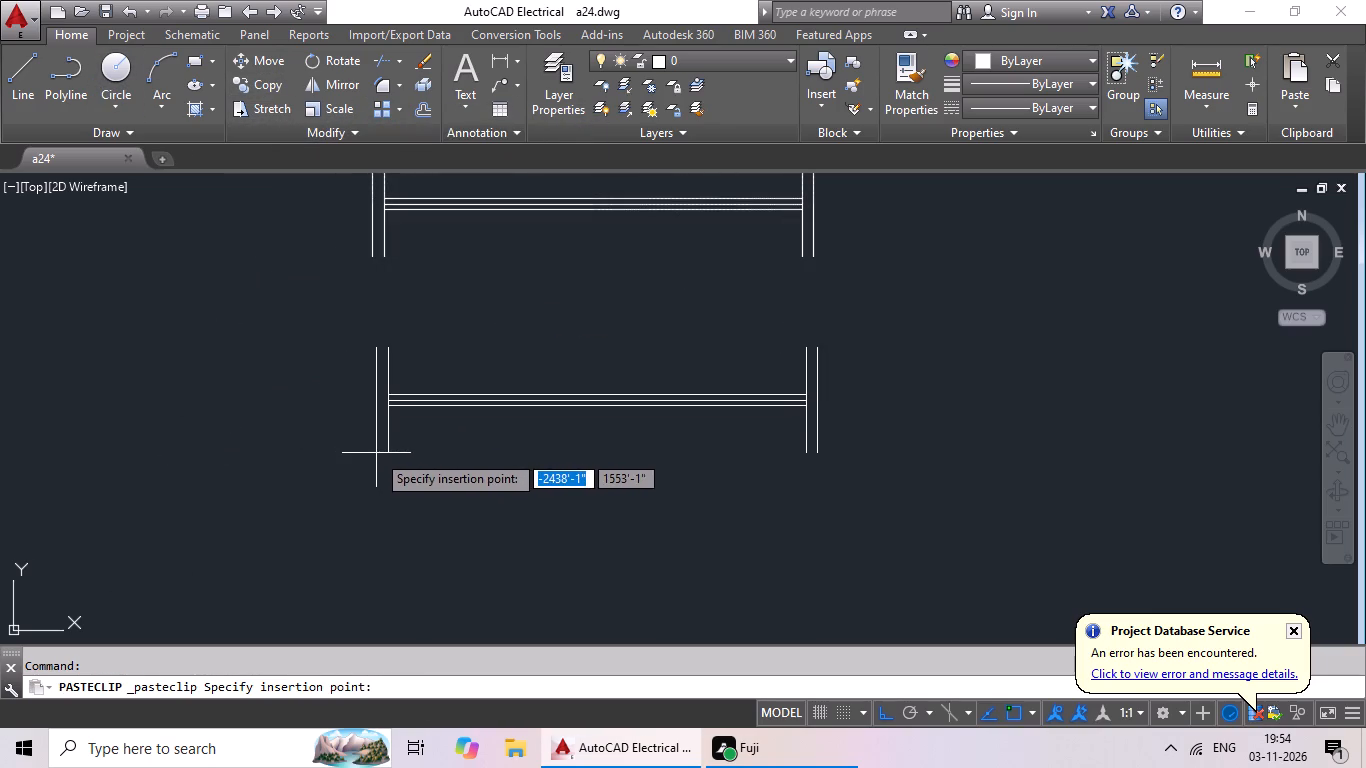
pyautogui.click(372, 453)
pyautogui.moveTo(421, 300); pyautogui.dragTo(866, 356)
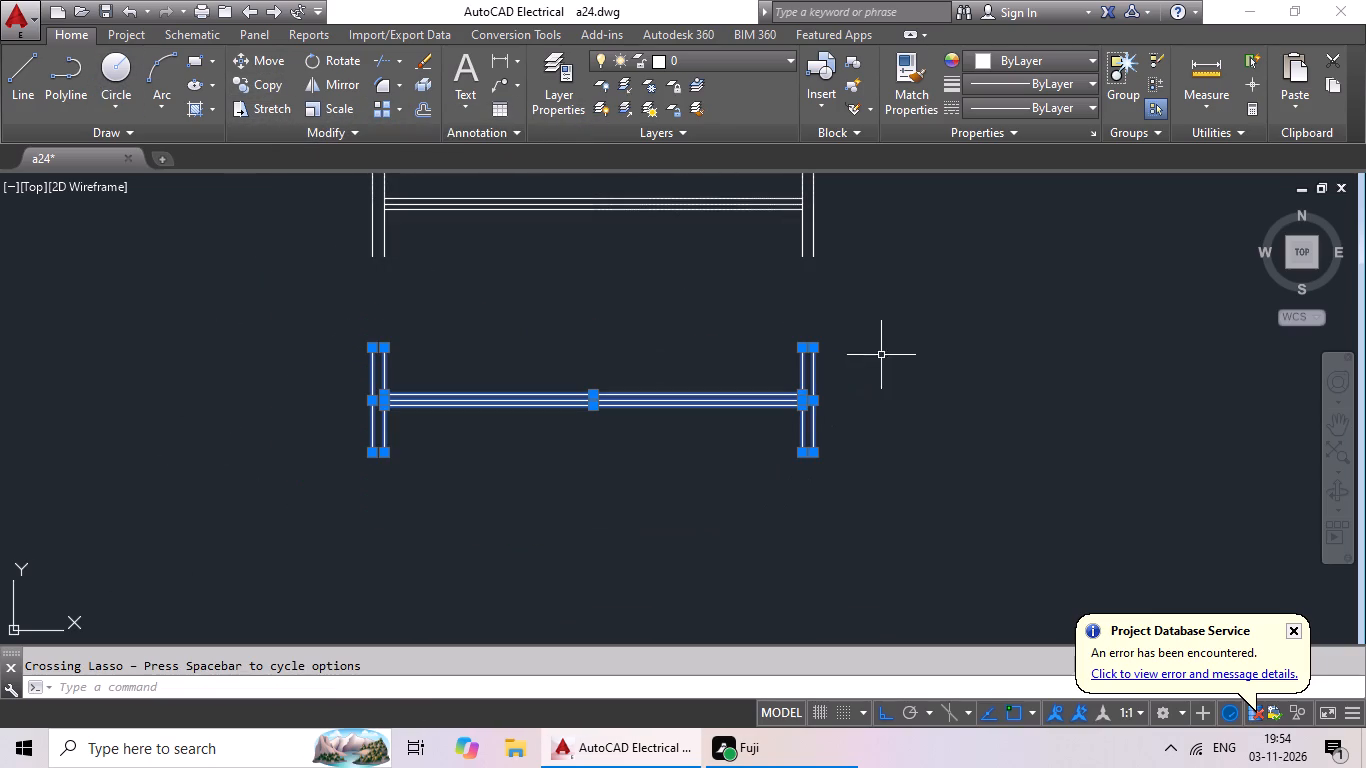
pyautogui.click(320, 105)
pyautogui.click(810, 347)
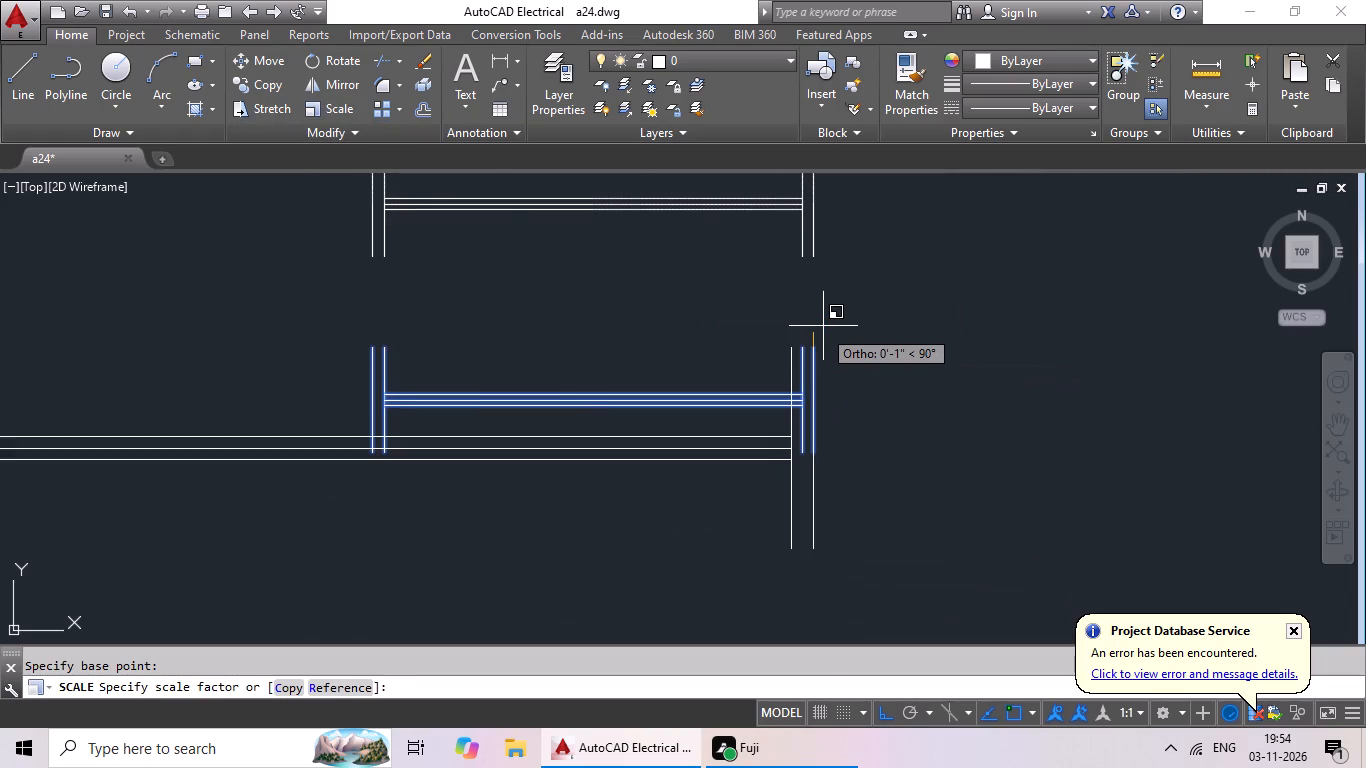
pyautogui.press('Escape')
# Rotate the lower copy of the 3' symbol to vertical about its upper right corner.
pyautogui.moveTo(667, 304); pyautogui.dragTo(425, 334)
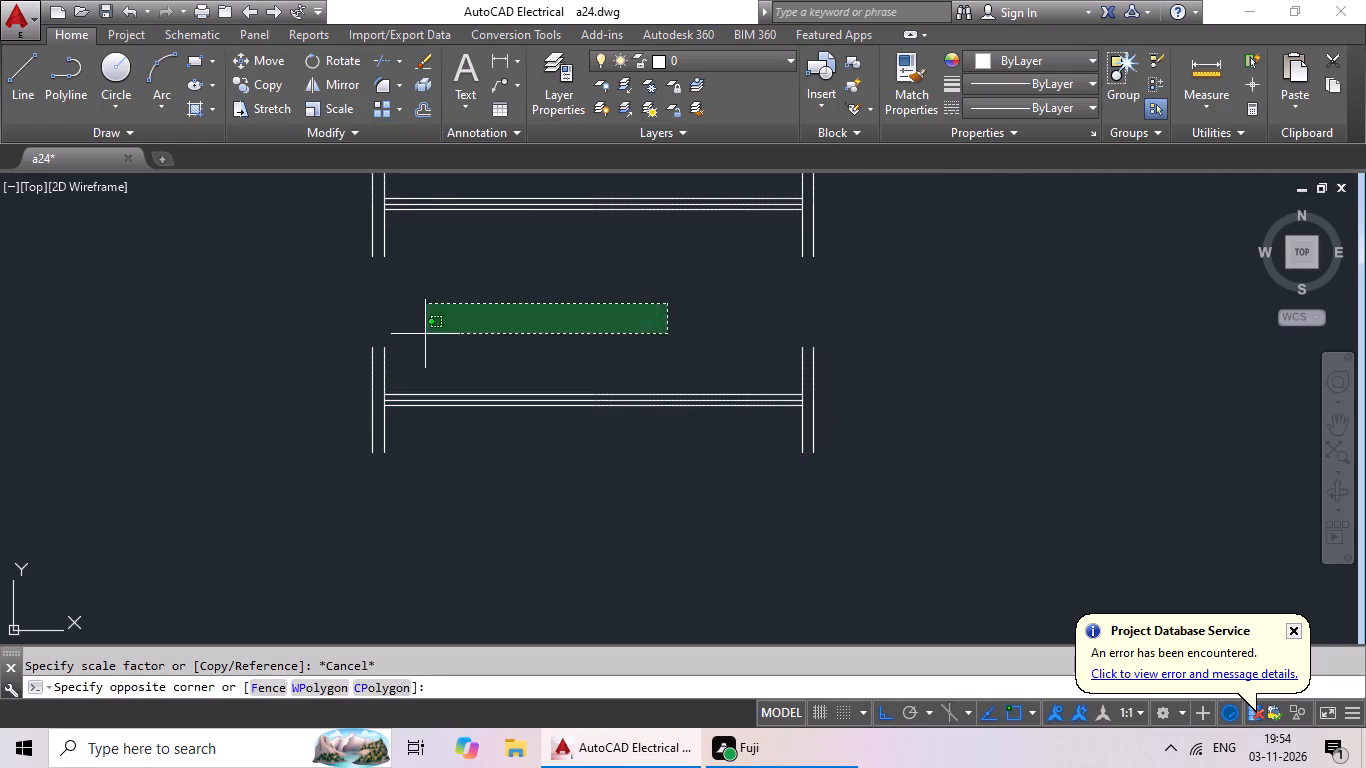
pyautogui.moveTo(425, 334); pyautogui.dragTo(1047, 402)
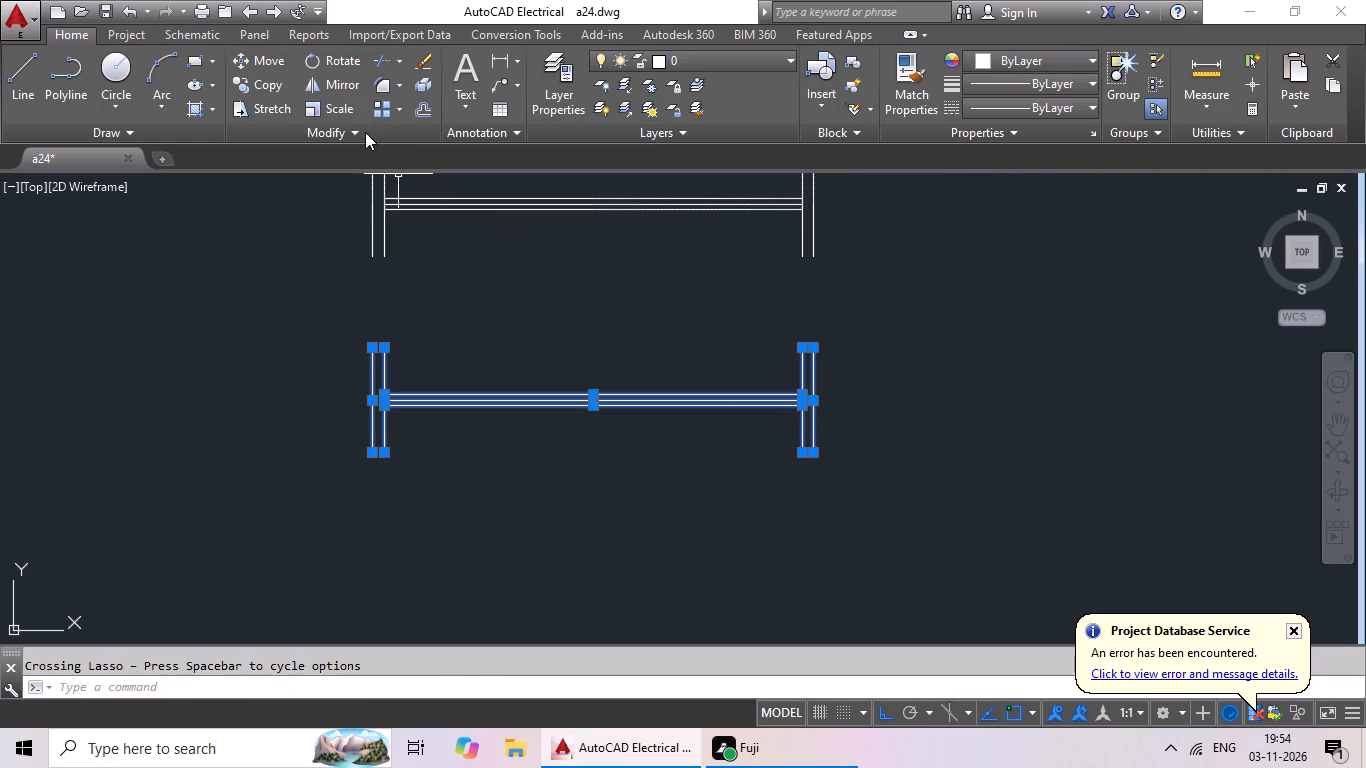
pyautogui.click(338, 63)
pyautogui.moveTo(810, 345); pyautogui.dragTo(815, 335)
pyautogui.click(834, 309)
pyautogui.scroll(-4, 903, 314)
pyautogui.moveTo(978, 316); pyautogui.dragTo(897, 370, button='middle')
pyautogui.scroll(2, 817, 353)
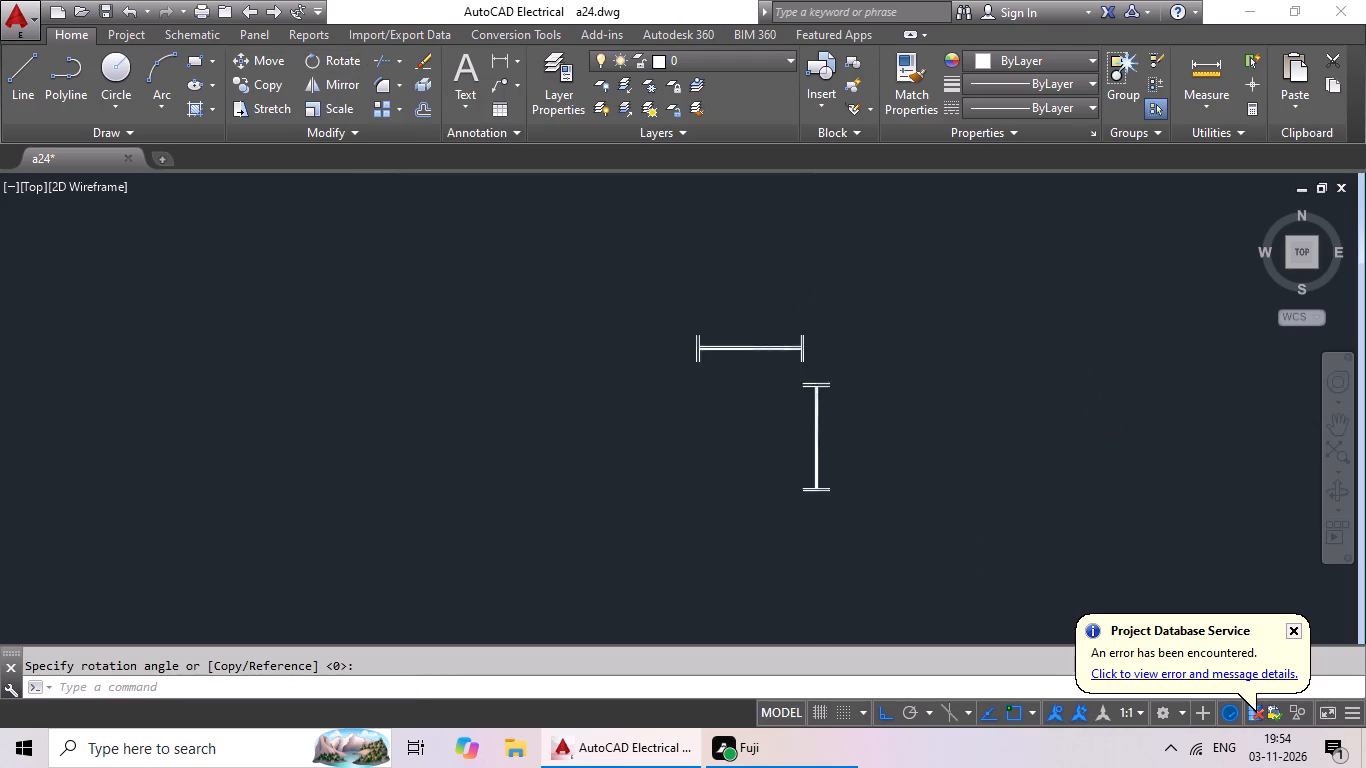
# Copy the horizontal 3' symbol and paste it below the original, to the left of the vertical symbol.
pyautogui.scroll(2, 817, 353)
pyautogui.moveTo(560, 266); pyautogui.dragTo(865, 317)
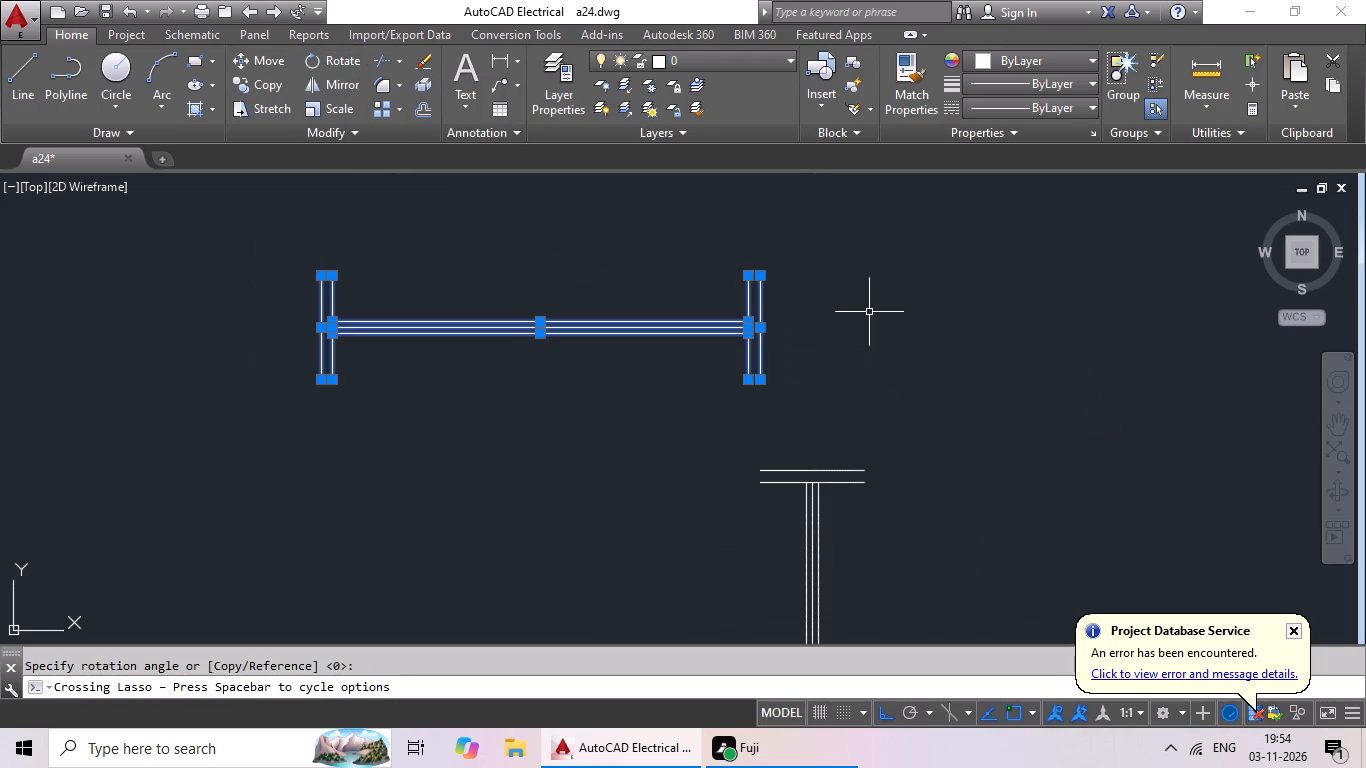
pyautogui.hotkey('ctrl', 'c')
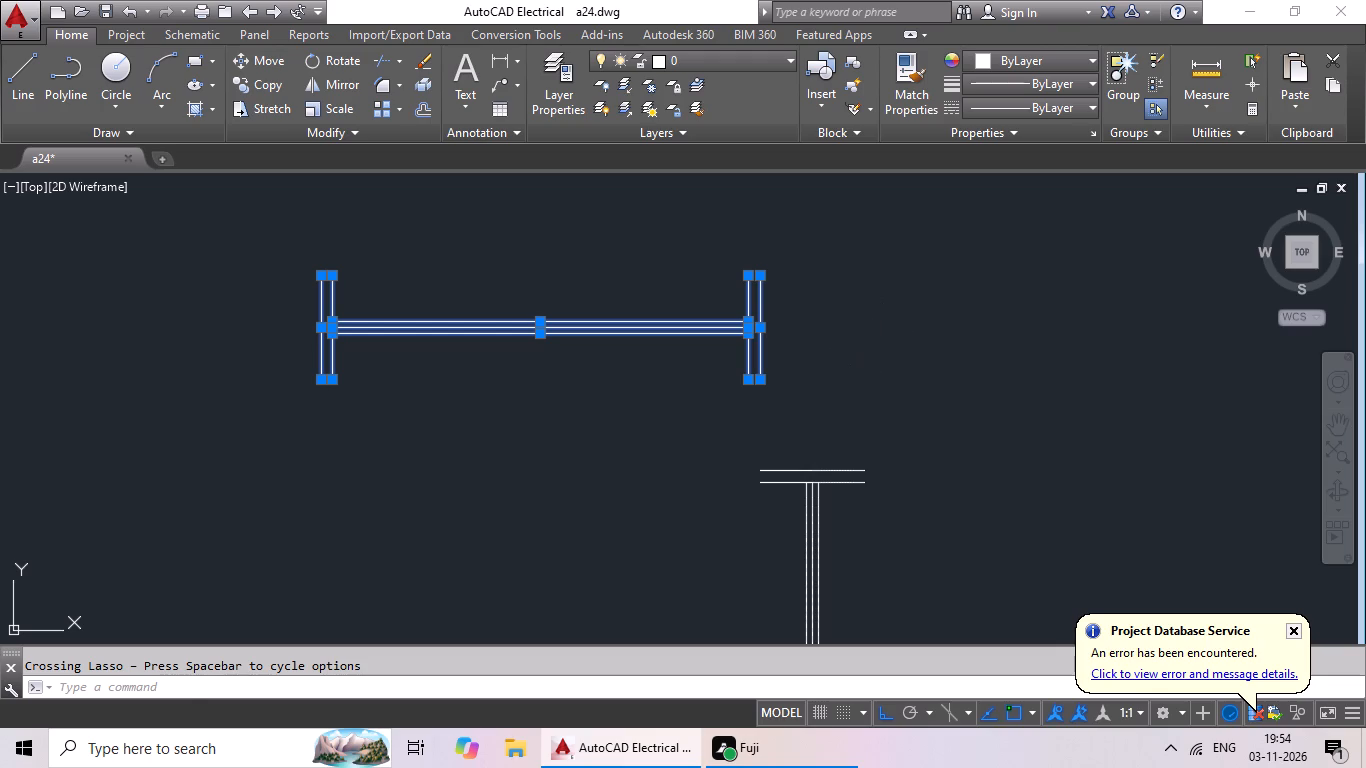
pyautogui.hotkey('ctrl', 'v')
pyautogui.keyDown('ctrl'); pyautogui.scroll(-2, 585, 445); pyautogui.keyUp('ctrl')
pyautogui.moveTo(587, 441); pyautogui.dragTo(707, 241, button='middle')
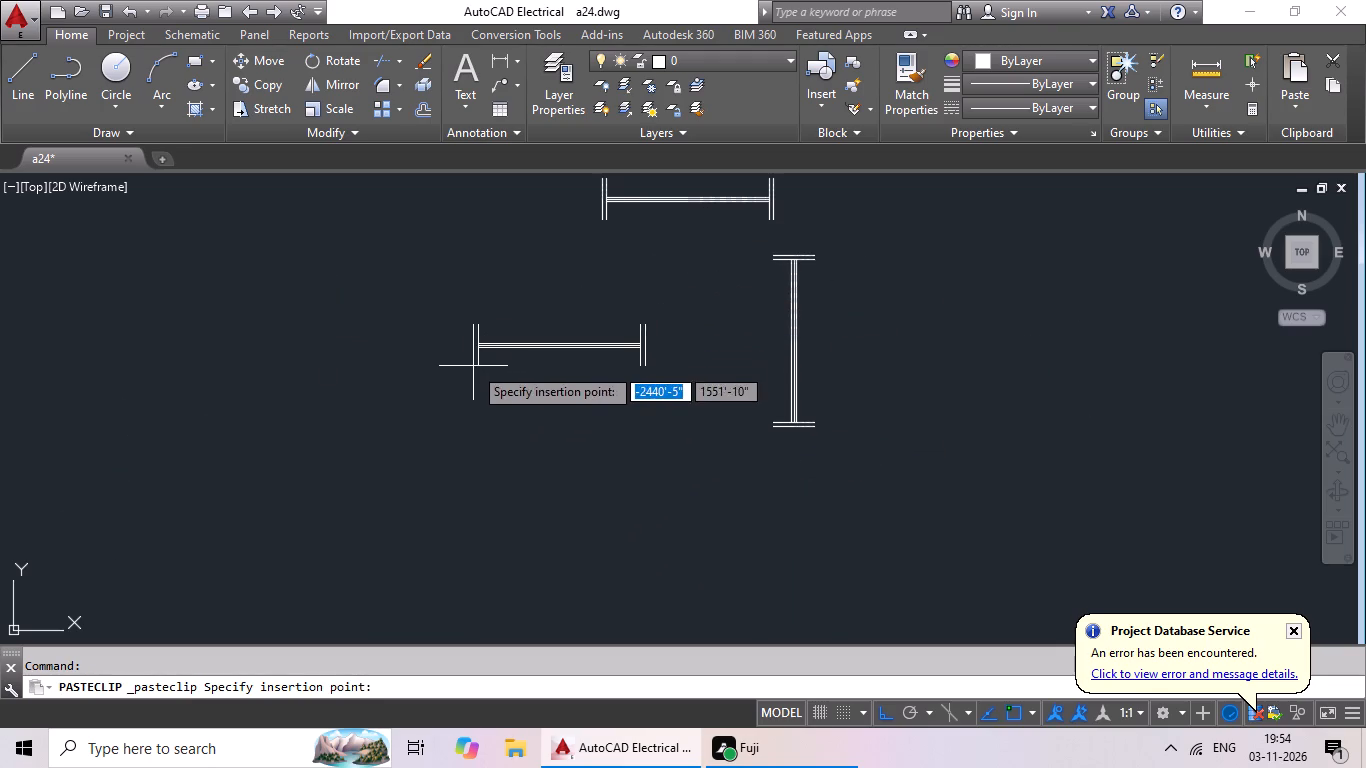
pyautogui.click(485, 347)
pyautogui.scroll(3, 621, 306)
pyautogui.moveTo(840, 298); pyautogui.dragTo(1056, 289, button='middle')
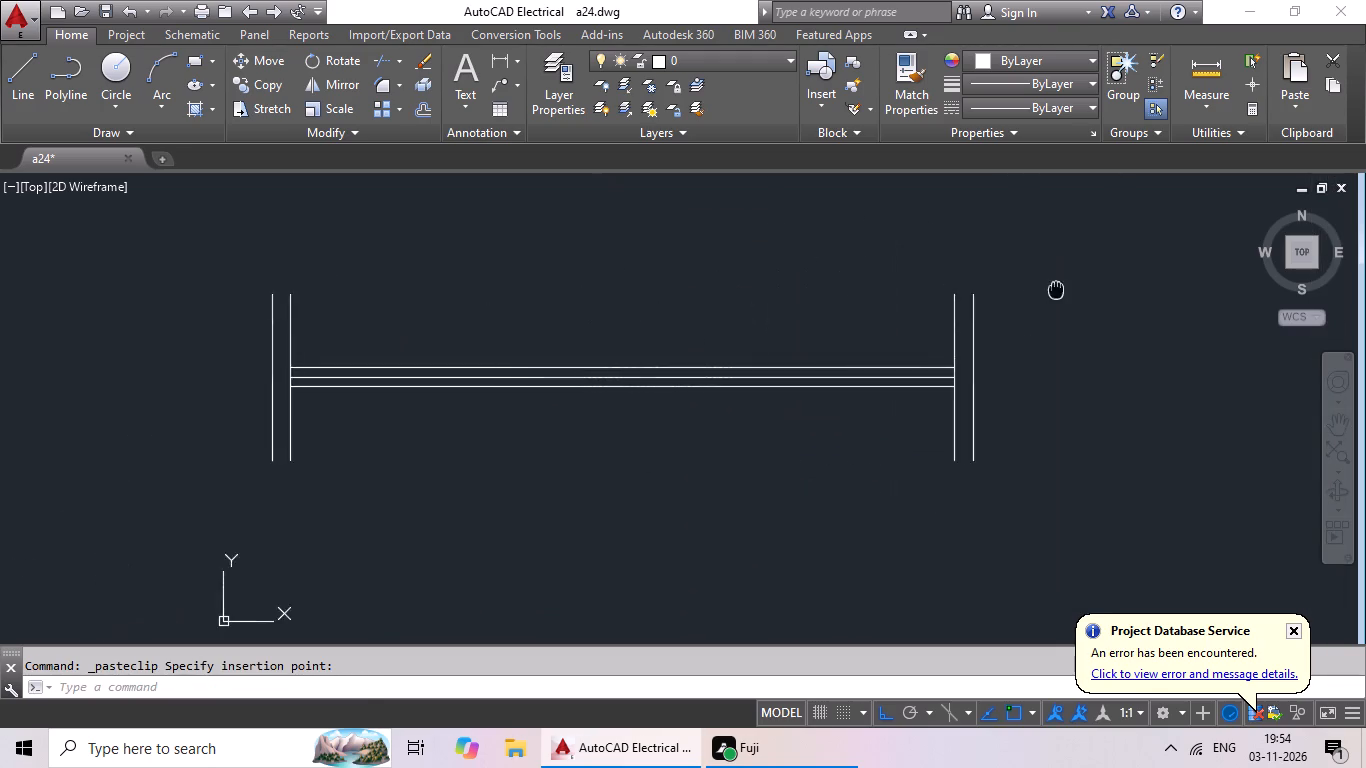
pyautogui.scroll(-1, 1061, 289)
pyautogui.moveTo(1039, 301); pyautogui.dragTo(761, 331, button='middle')
pyautogui.press('Escape')
pyautogui.press('Escape')
pyautogui.press('Escape')
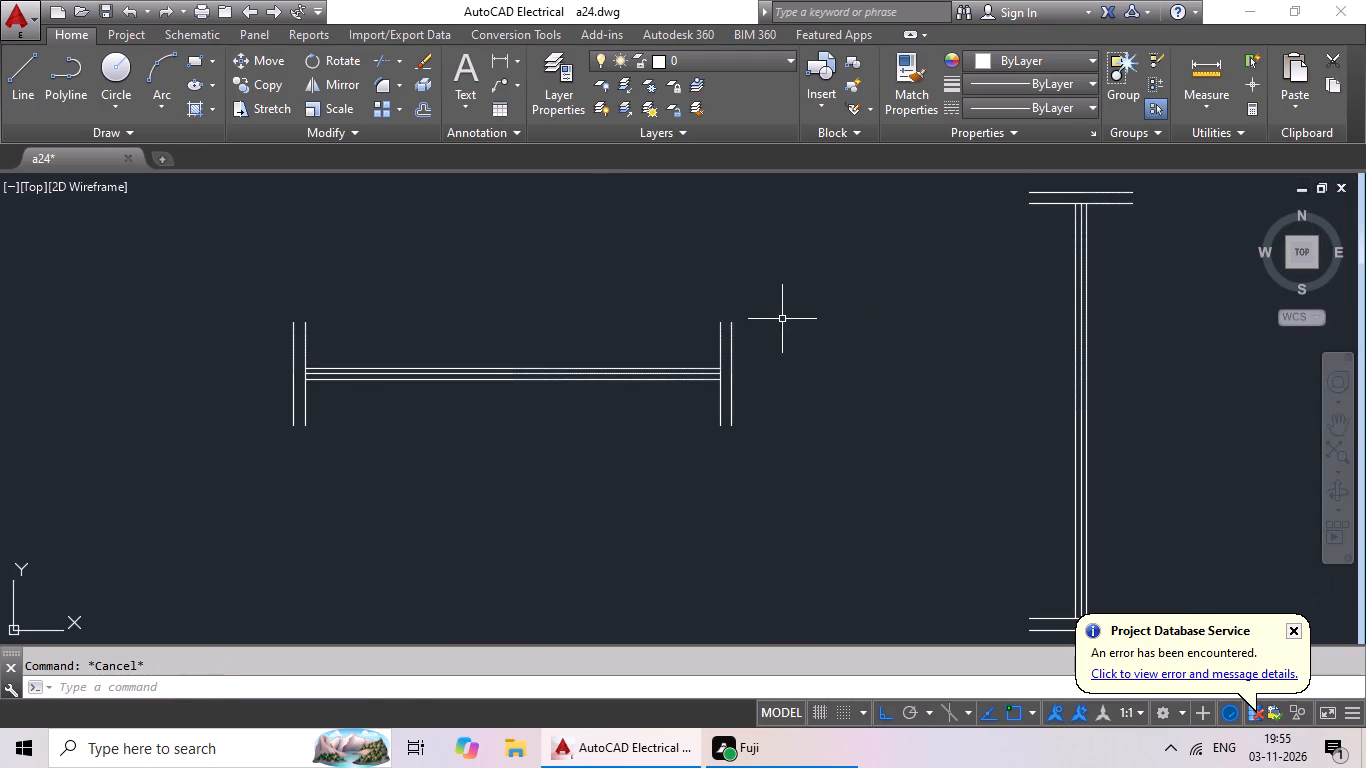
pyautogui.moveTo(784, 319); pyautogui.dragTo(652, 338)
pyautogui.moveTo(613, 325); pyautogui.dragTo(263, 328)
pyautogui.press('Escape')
# Offset the inner right end line of the new horizontal copy 2' to the left.
pyautogui.press('o')
pyautogui.press('Return')
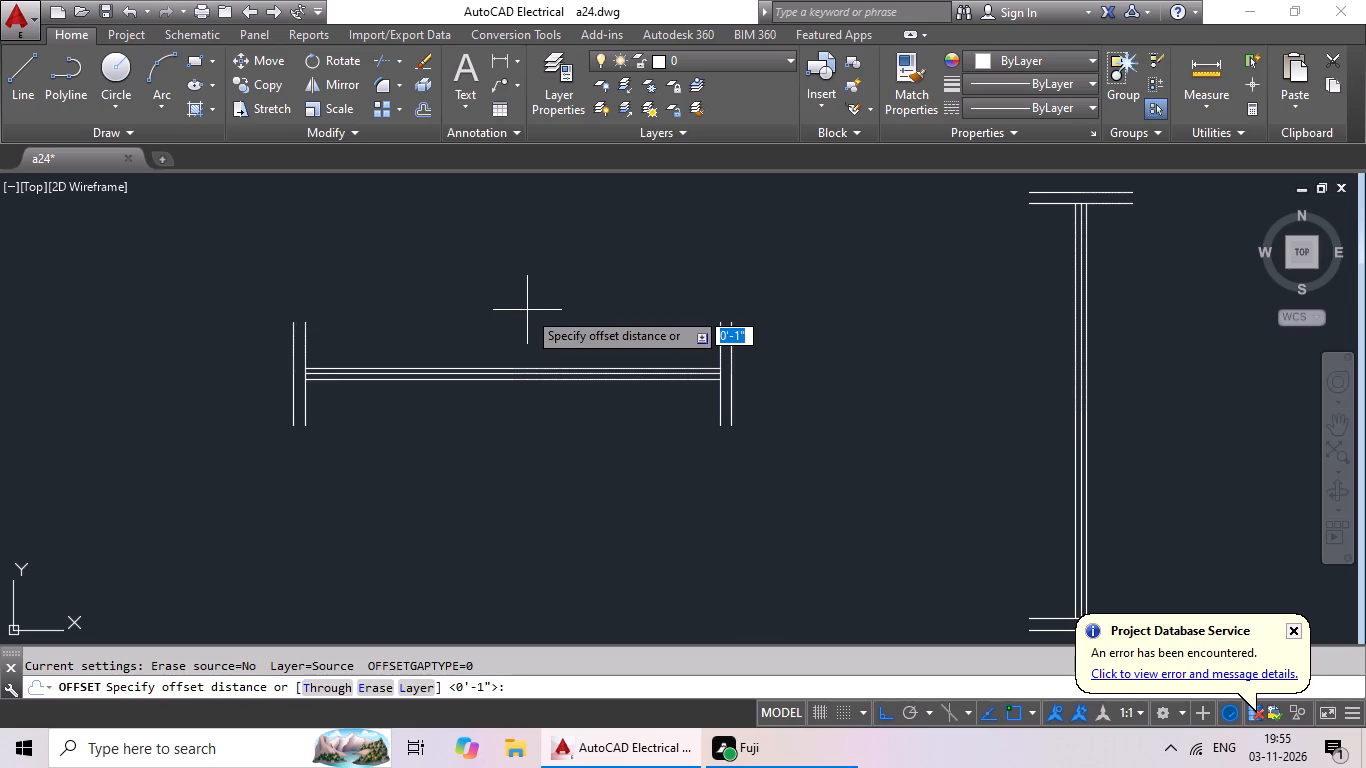
pyautogui.write("2'")
pyautogui.press('Return')
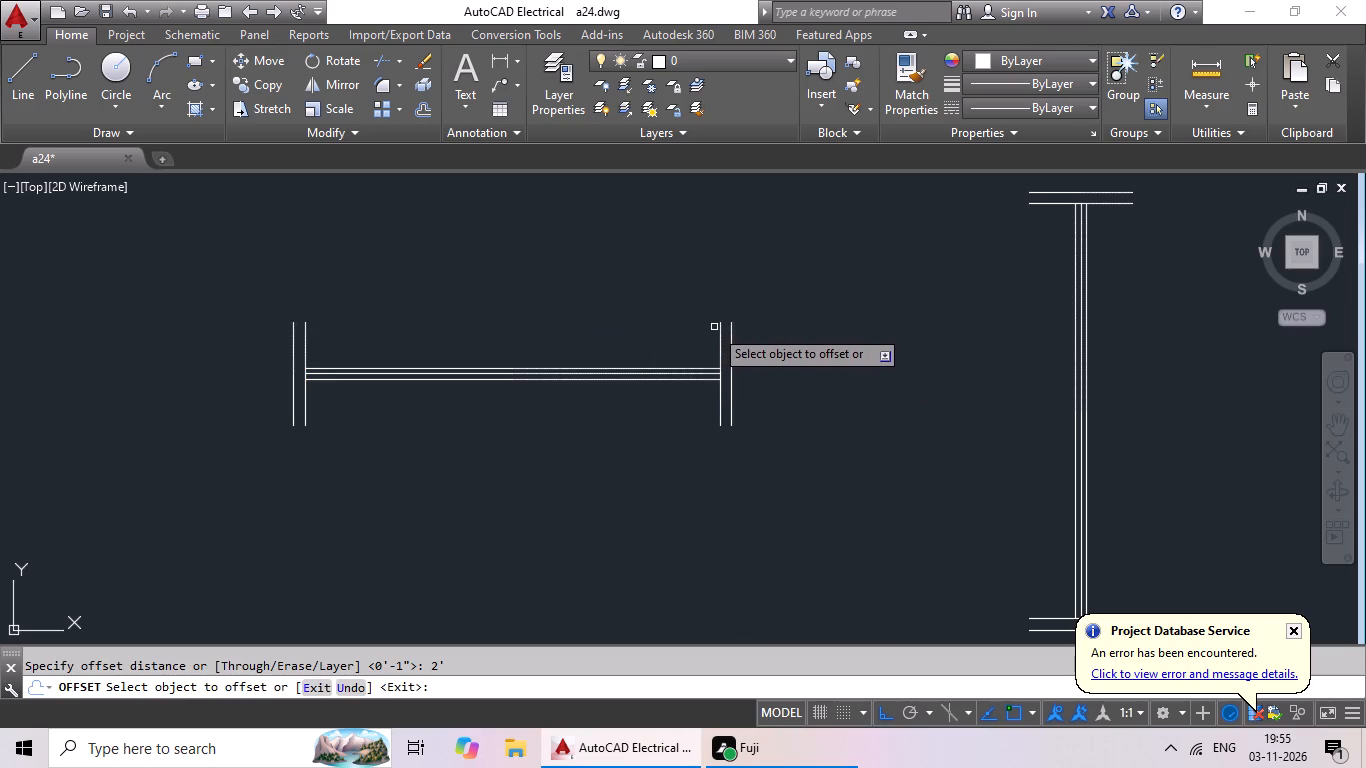
pyautogui.moveTo(718, 333); pyautogui.dragTo(569, 315)
pyautogui.click(508, 303)
pyautogui.press('Escape')
pyautogui.press('Escape')
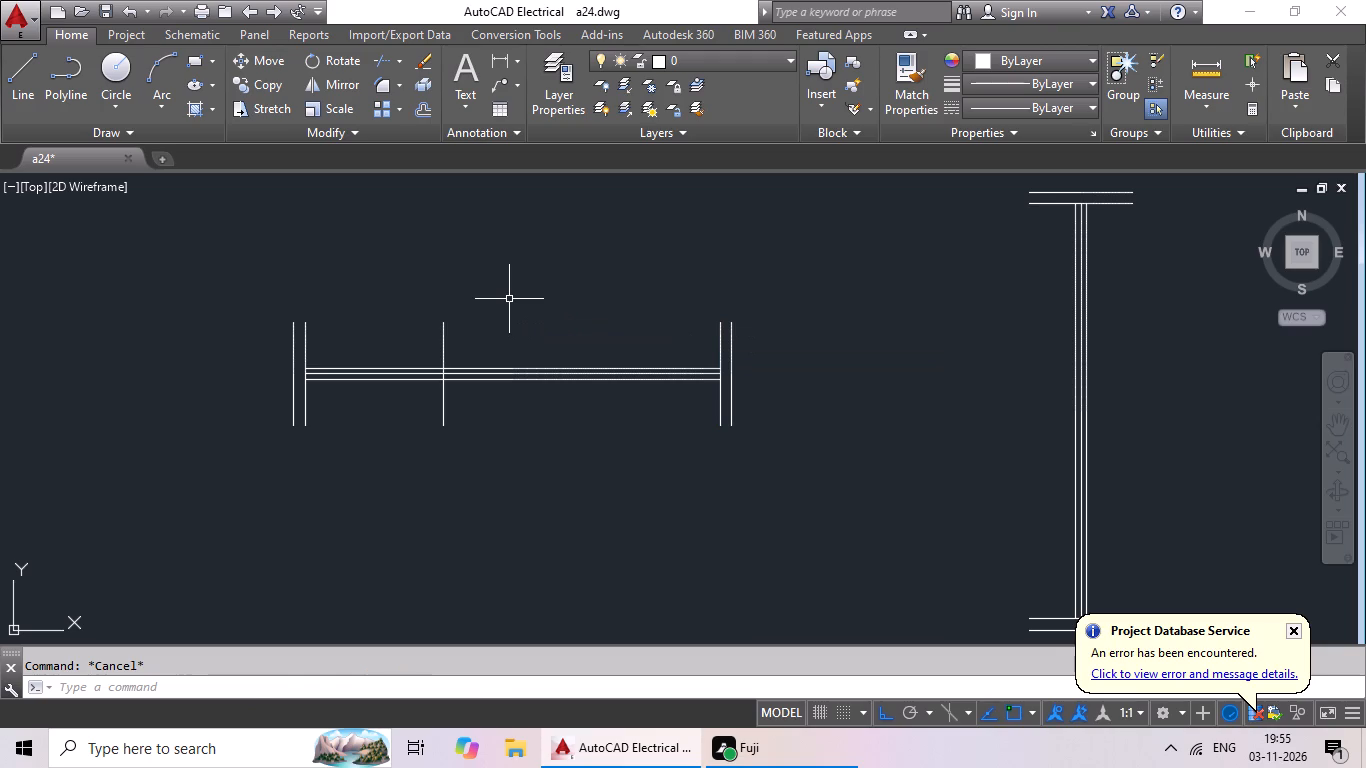
# Offset the new intermediate vertical line 1" to the left.
pyautogui.press('o')
pyautogui.press('Return')
pyautogui.press('1')
pyautogui.hotkey('shift', '"')
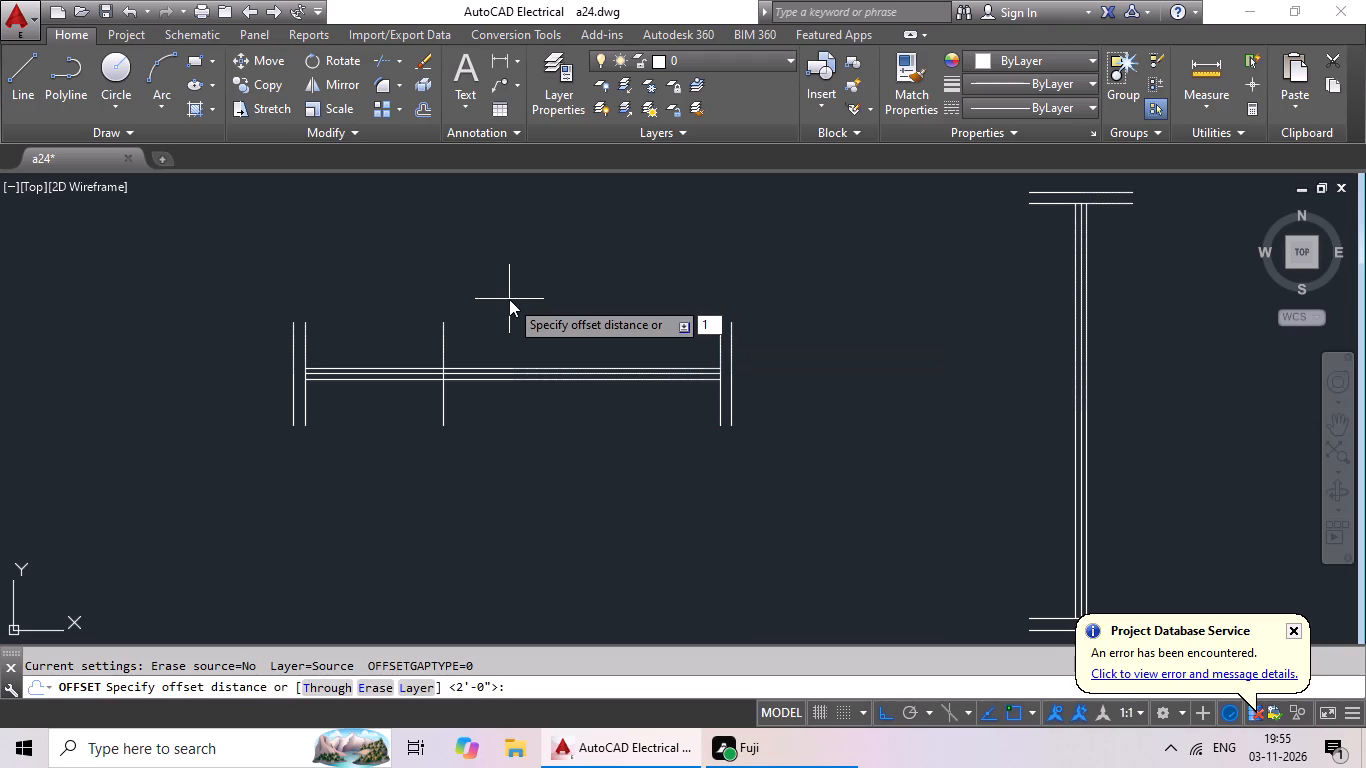
pyautogui.press('Return')
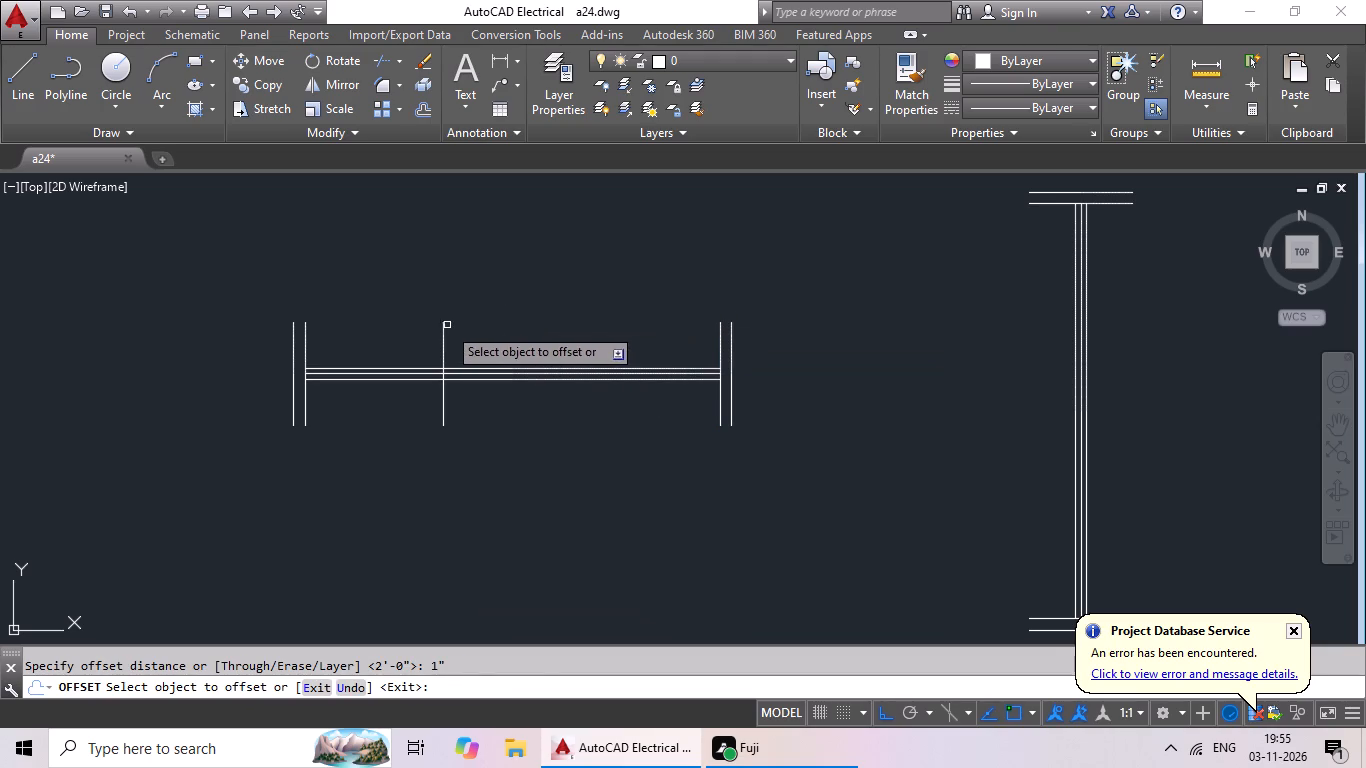
pyautogui.click(443, 330)
pyautogui.click(415, 336)
pyautogui.press('Escape')
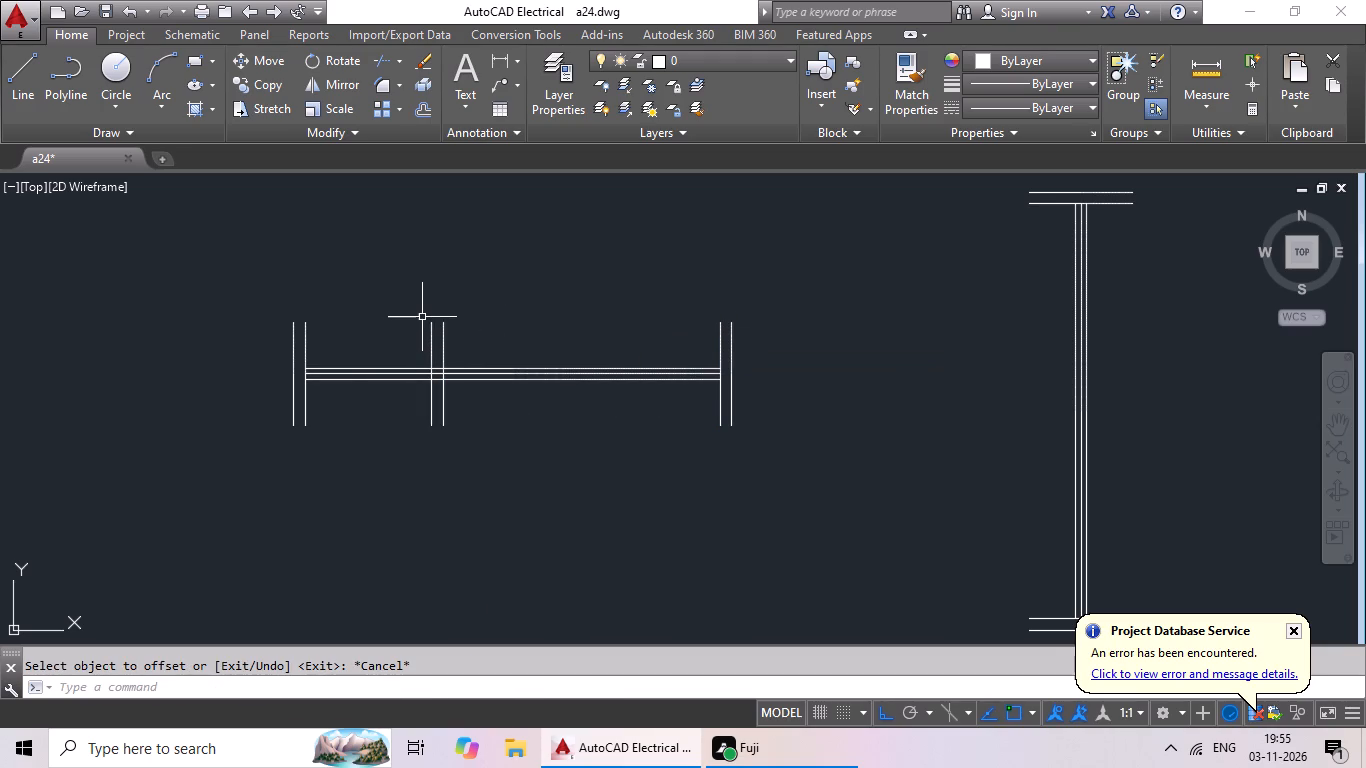
# Trim the three horizontal lines between the two intermediate vertical lines.
pyautogui.write('tr')
pyautogui.press('space')
pyautogui.press('space')
pyautogui.scroll(3, 424, 385)
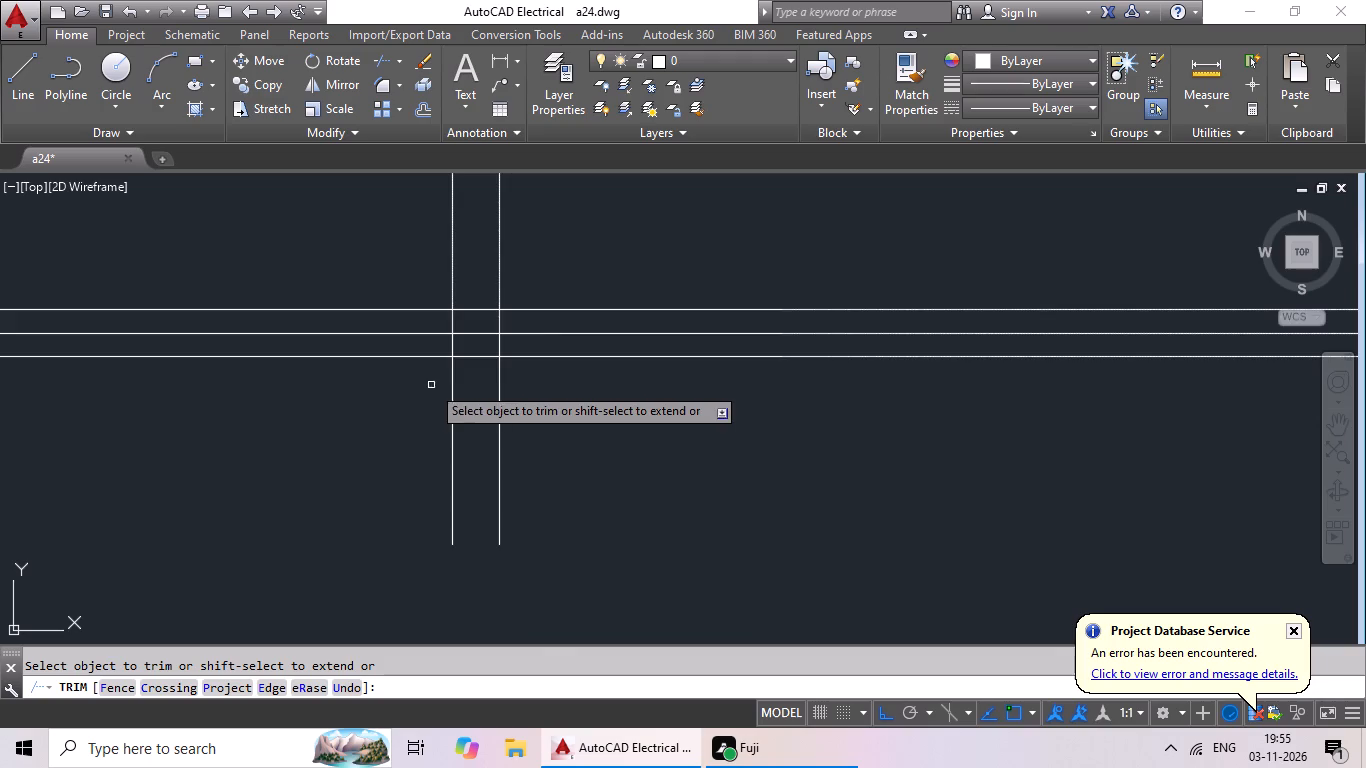
pyautogui.scroll(3, 472, 350)
pyautogui.scroll(-3, 469, 289)
pyautogui.moveTo(478, 237); pyautogui.dragTo(457, 331)
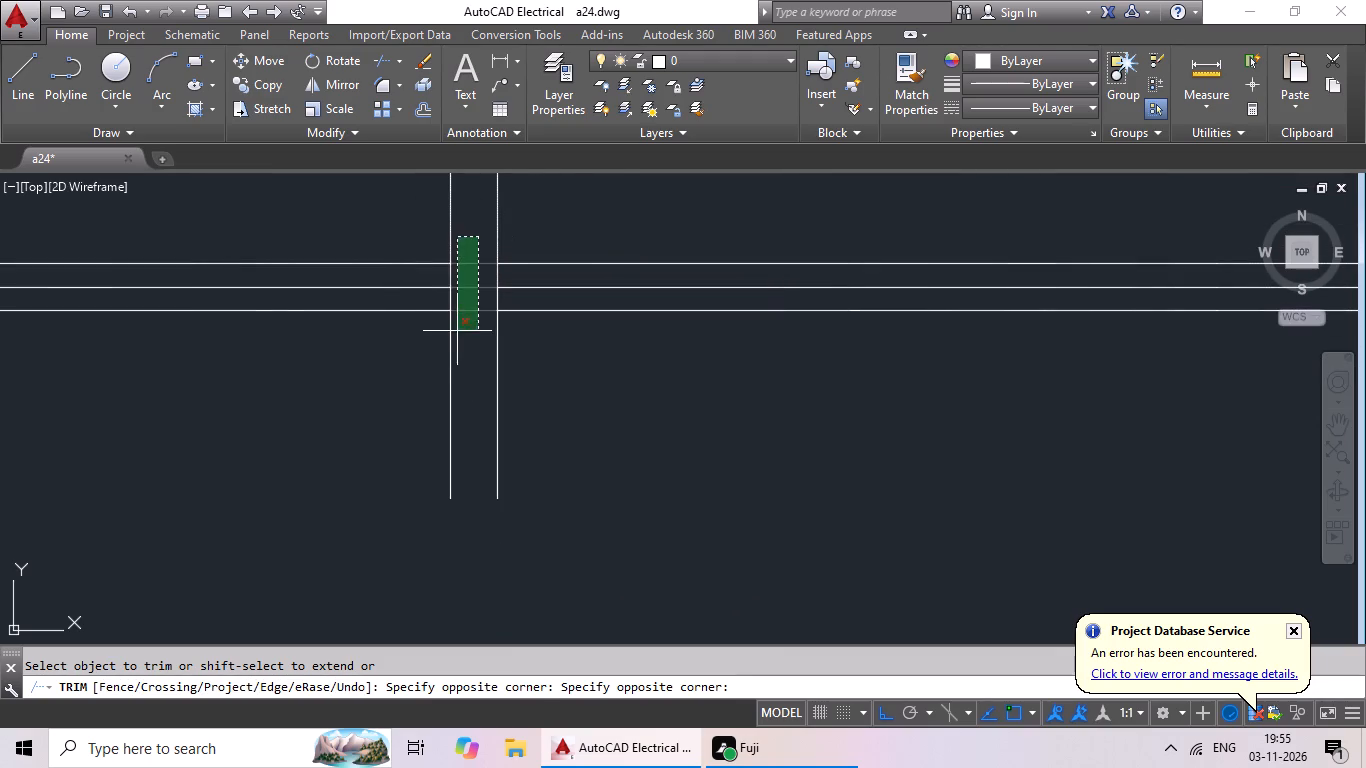
pyautogui.moveTo(457, 331); pyautogui.dragTo(461, 353)
pyautogui.scroll(-2, 476, 339)
pyautogui.press('Escape')
# Erase the leftover part left of the new end lines: three short horizontals and the two old left end lines.
pyautogui.moveTo(391, 259); pyautogui.dragTo(370, 300)
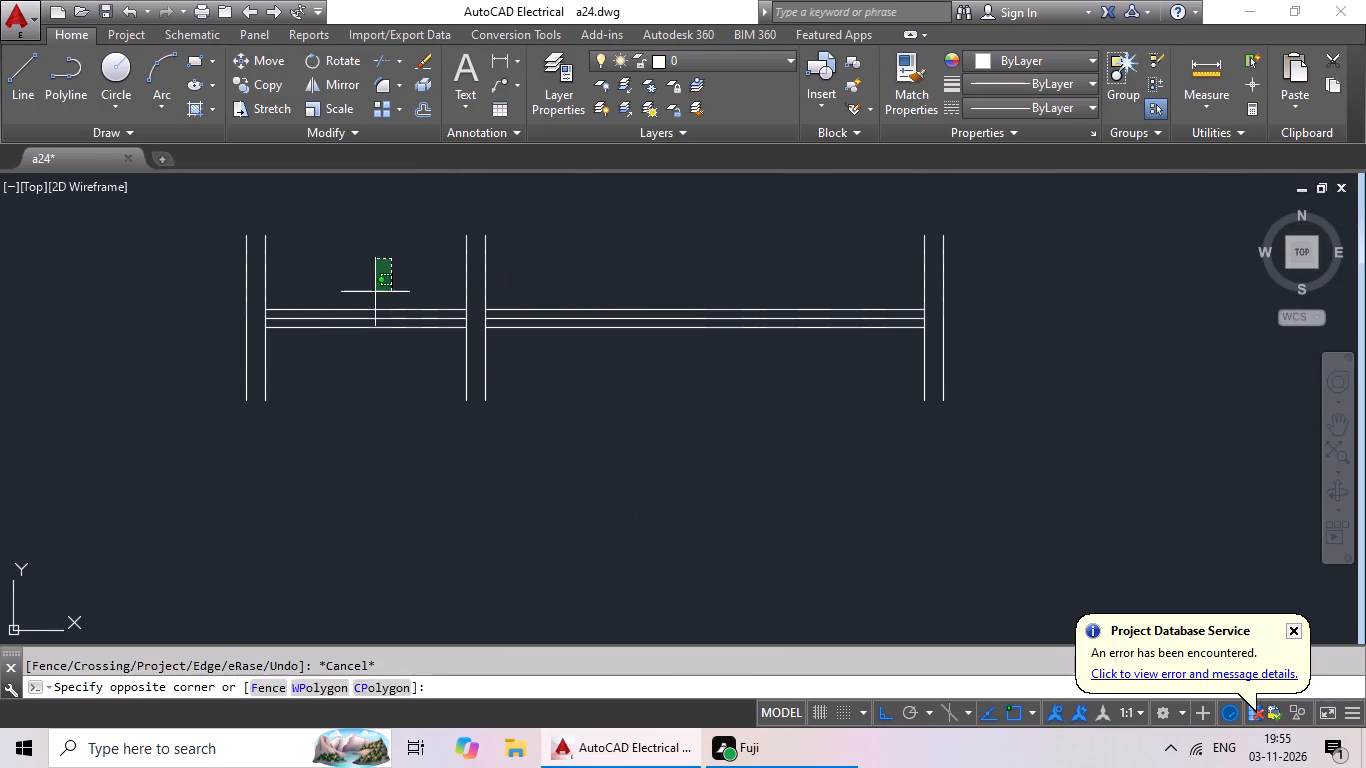
pyautogui.moveTo(370, 300); pyautogui.dragTo(58, 318)
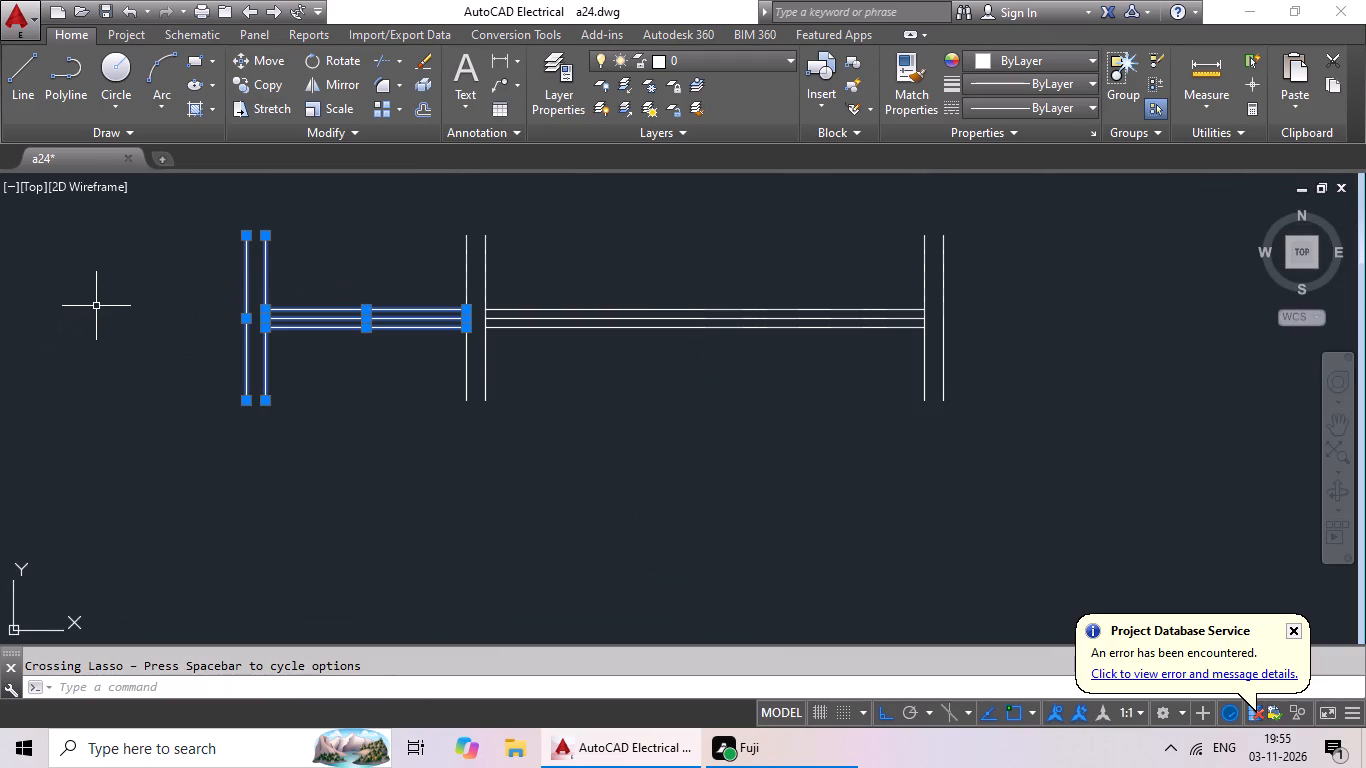
pyautogui.press('Delete')
# Copy the 2' wide horizontal opening symbol and paste the duplicate directly below the original.
pyautogui.scroll(-4, 143, 243)
pyautogui.moveTo(203, 319); pyautogui.dragTo(204, 315, button='middle')
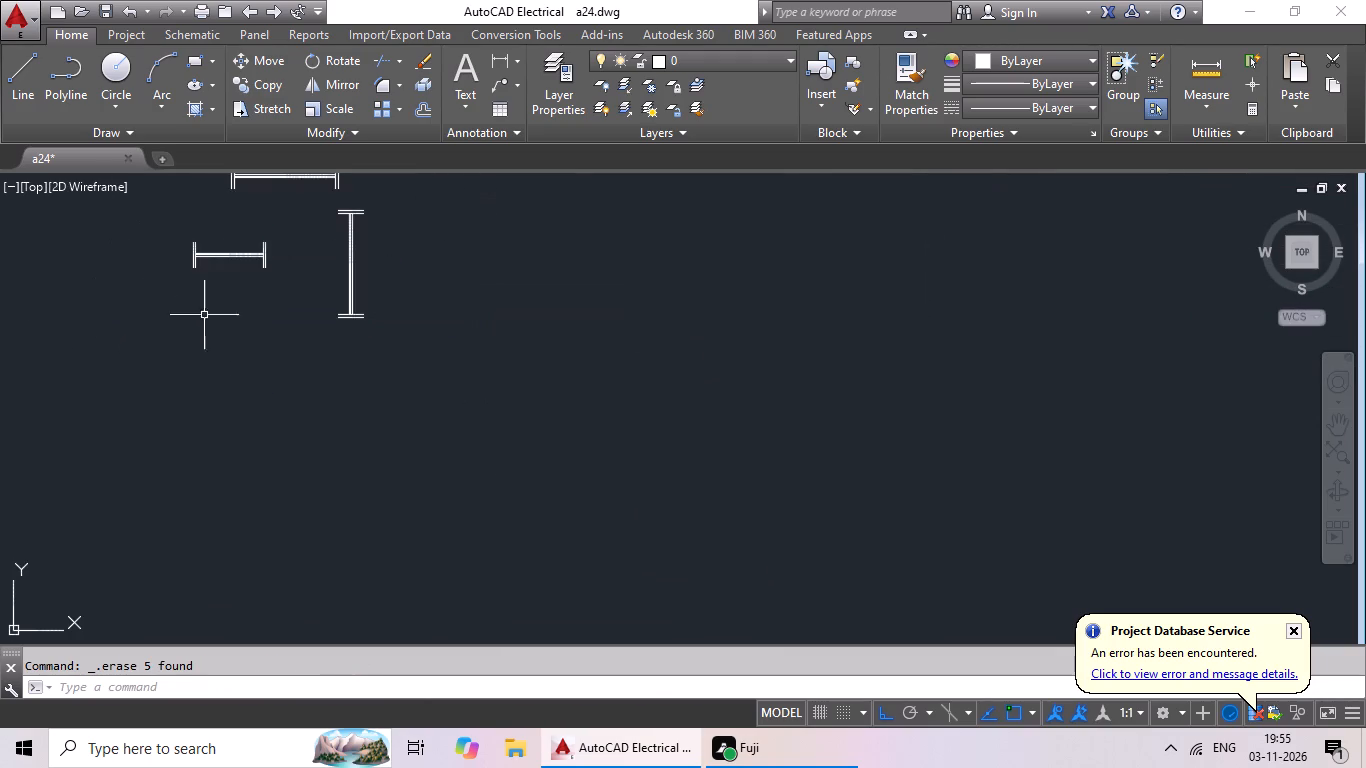
pyautogui.moveTo(204, 315); pyautogui.dragTo(189, 357, button='middle')
pyautogui.scroll(2, 263, 301)
pyautogui.moveTo(268, 299); pyautogui.dragTo(445, 403, button='middle')
pyautogui.scroll(1, 436, 325)
pyautogui.moveTo(432, 312); pyautogui.dragTo(315, 283)
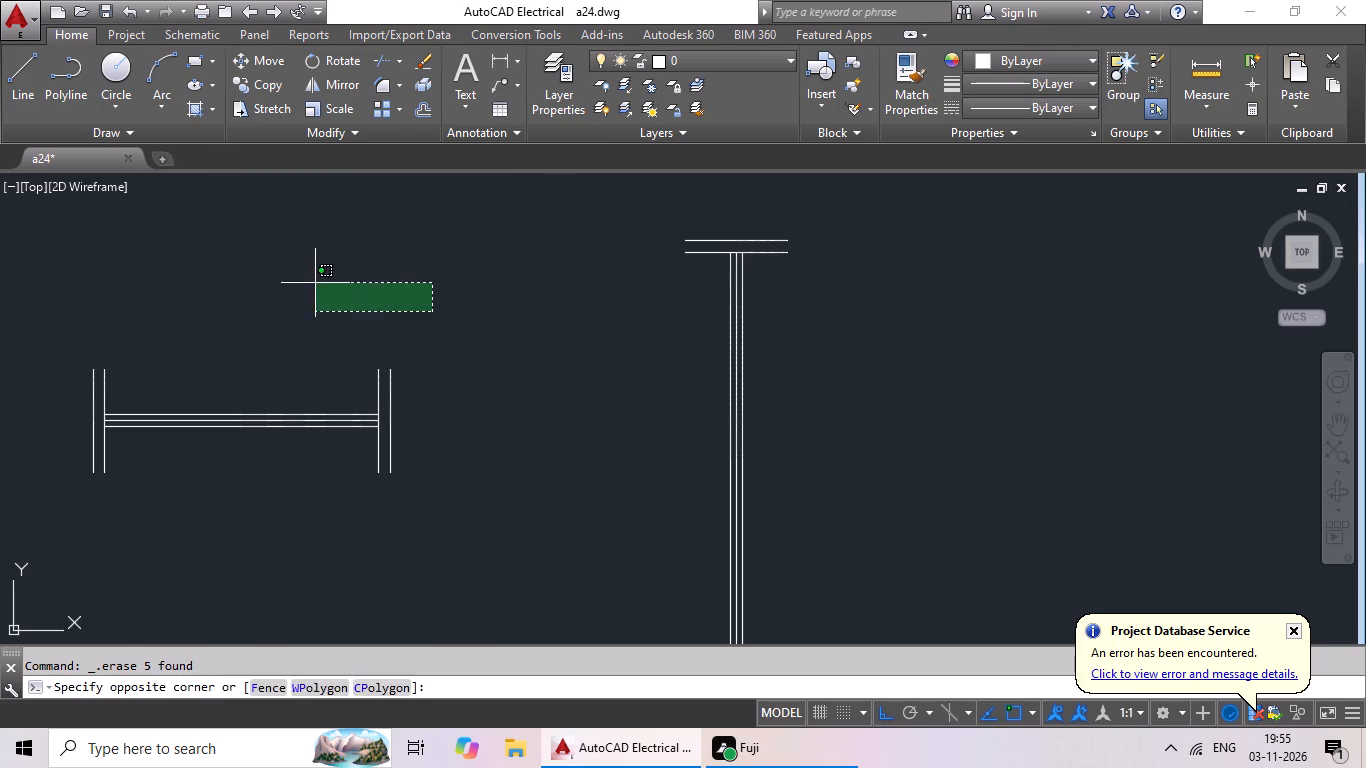
pyautogui.moveTo(315, 283); pyautogui.dragTo(519, 489)
pyautogui.middleClick(624, 373)
pyautogui.moveTo(590, 392); pyautogui.dragTo(597, 380, button='middle')
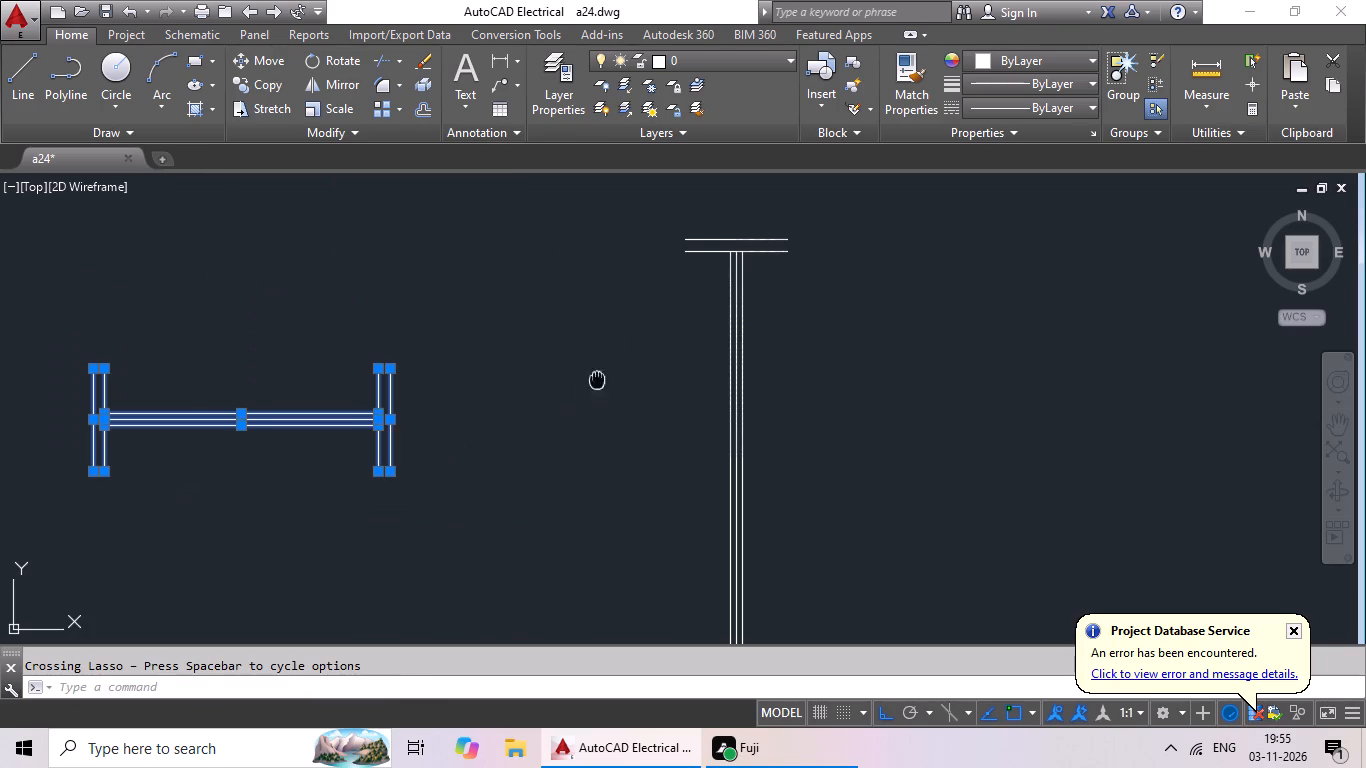
pyautogui.moveTo(597, 380); pyautogui.dragTo(638, 271, button='middle')
pyautogui.scroll(-1, 600, 305)
pyautogui.hotkey('ctrl', 'c')
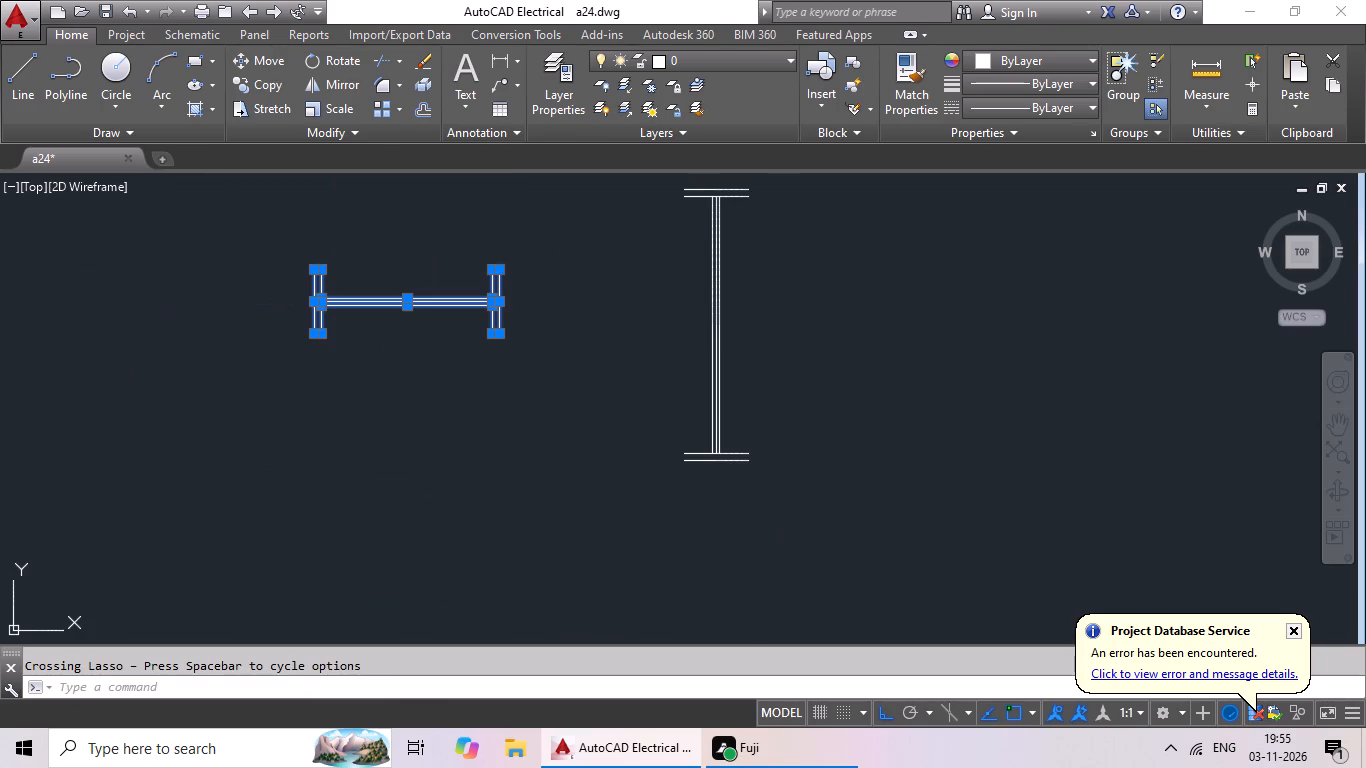
pyautogui.hotkey('ctrl', 'v')
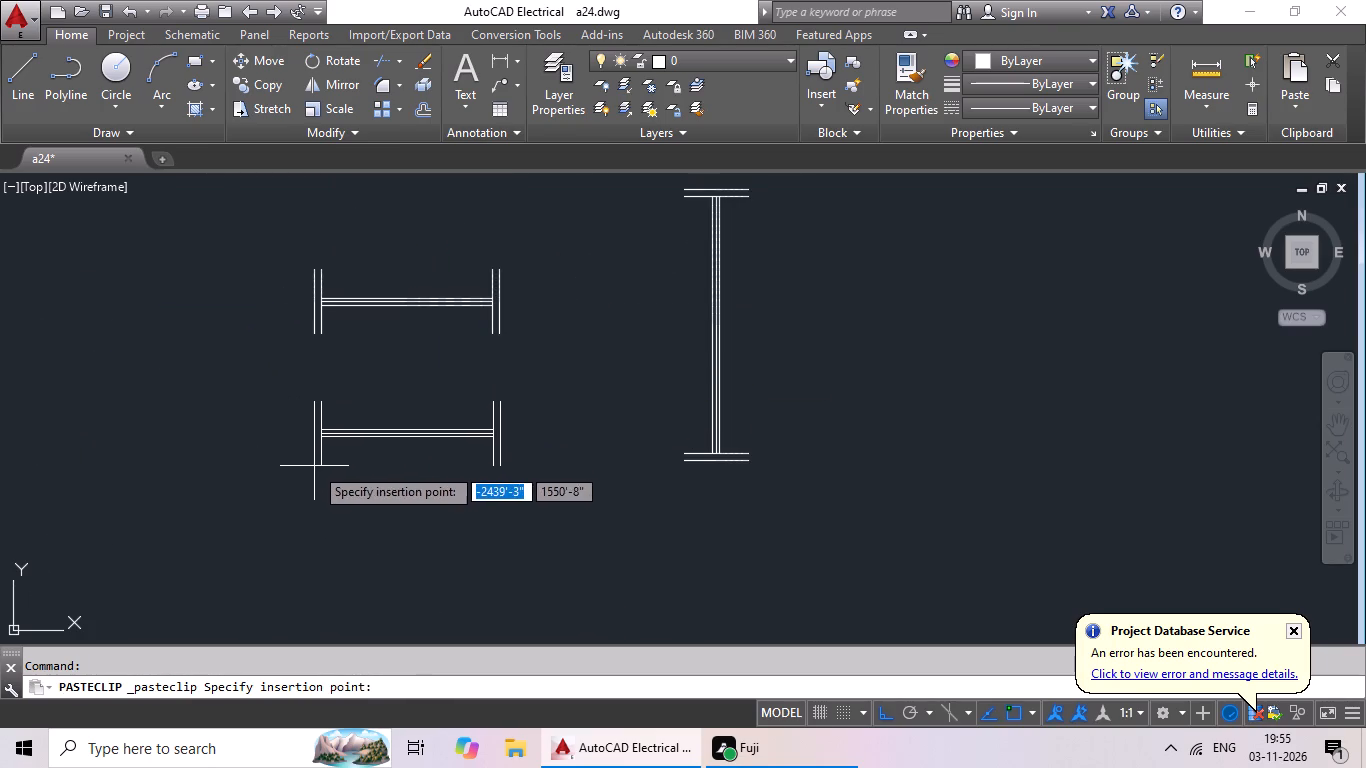
pyautogui.click(314, 466)
# Rotate the pasted 2' symbol 90° to vertical about the upper end of its outer right end line.
pyautogui.moveTo(368, 376); pyautogui.dragTo(563, 416)
pyautogui.click(563, 412)
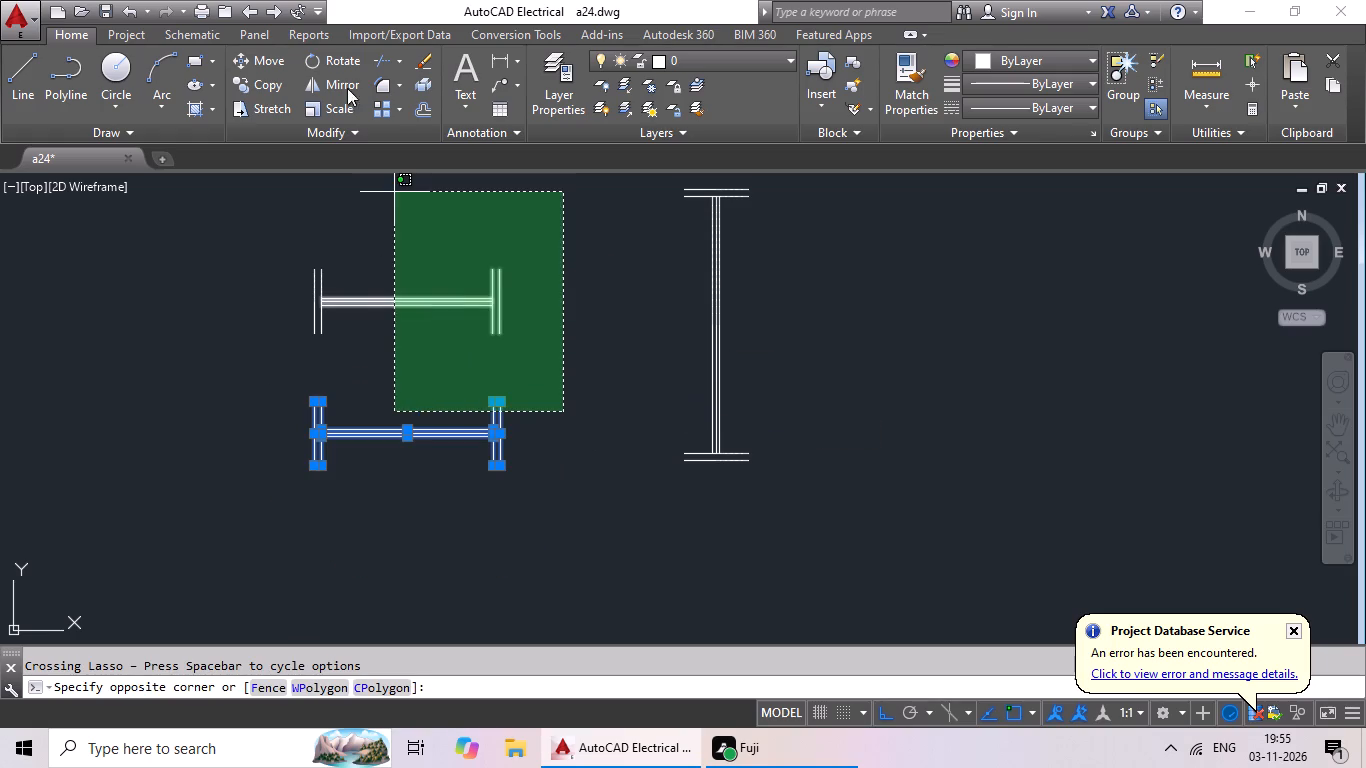
pyautogui.click(519, 296)
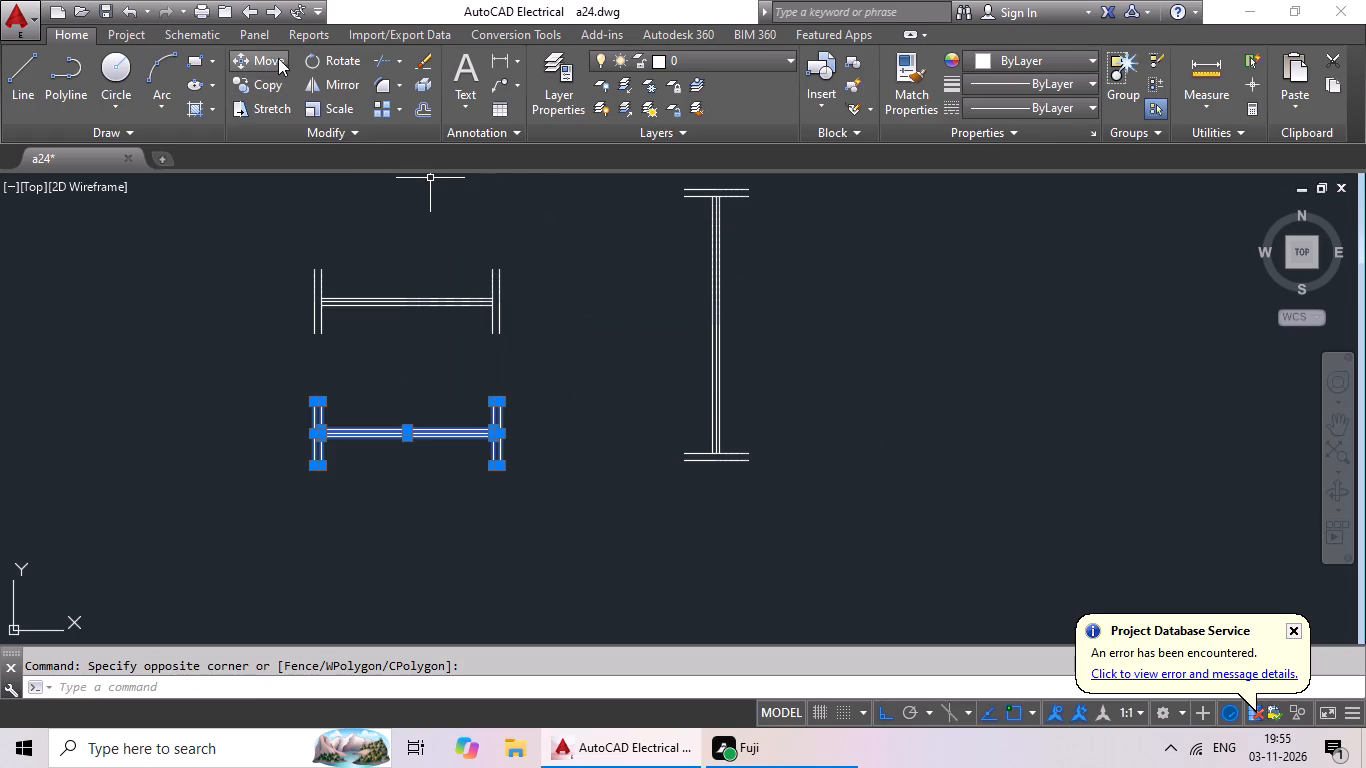
pyautogui.click(313, 63)
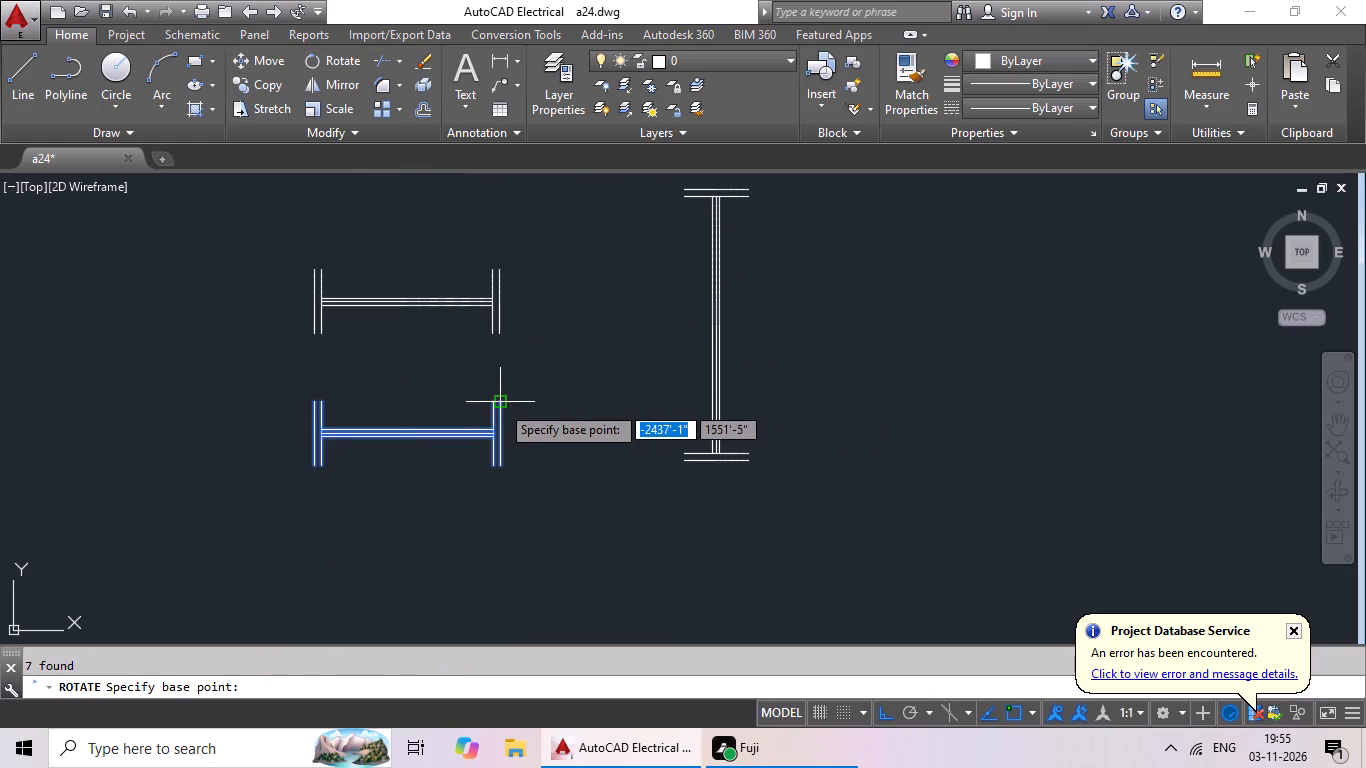
pyautogui.click(500, 403)
pyautogui.click(506, 377)
# Copy the 3' wide horizontal symbol and paste the duplicate in the empty area left of the other symbols.
pyautogui.scroll(-2, 578, 349)
pyautogui.moveTo(584, 346); pyautogui.dragTo(586, 446, button='middle')
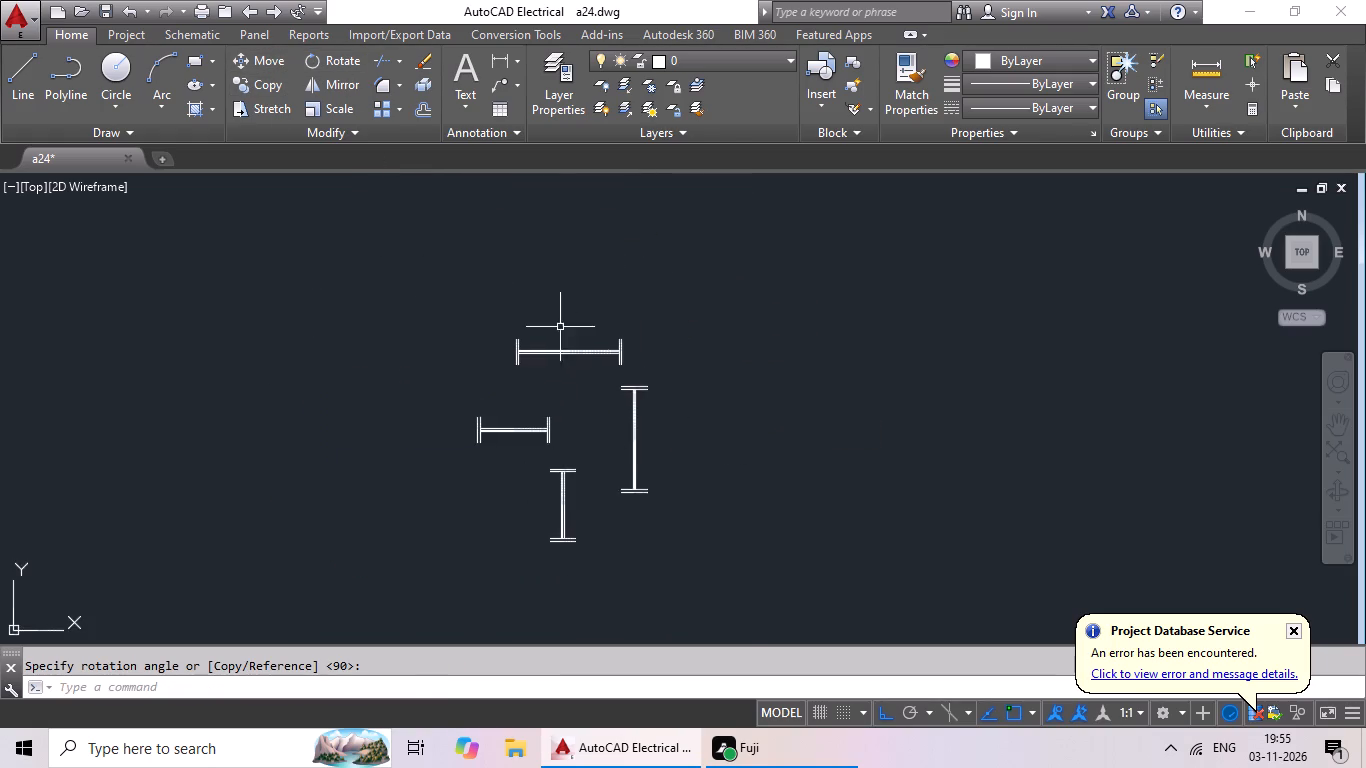
pyautogui.scroll(2, 558, 326)
pyautogui.moveTo(545, 299); pyautogui.dragTo(809, 371)
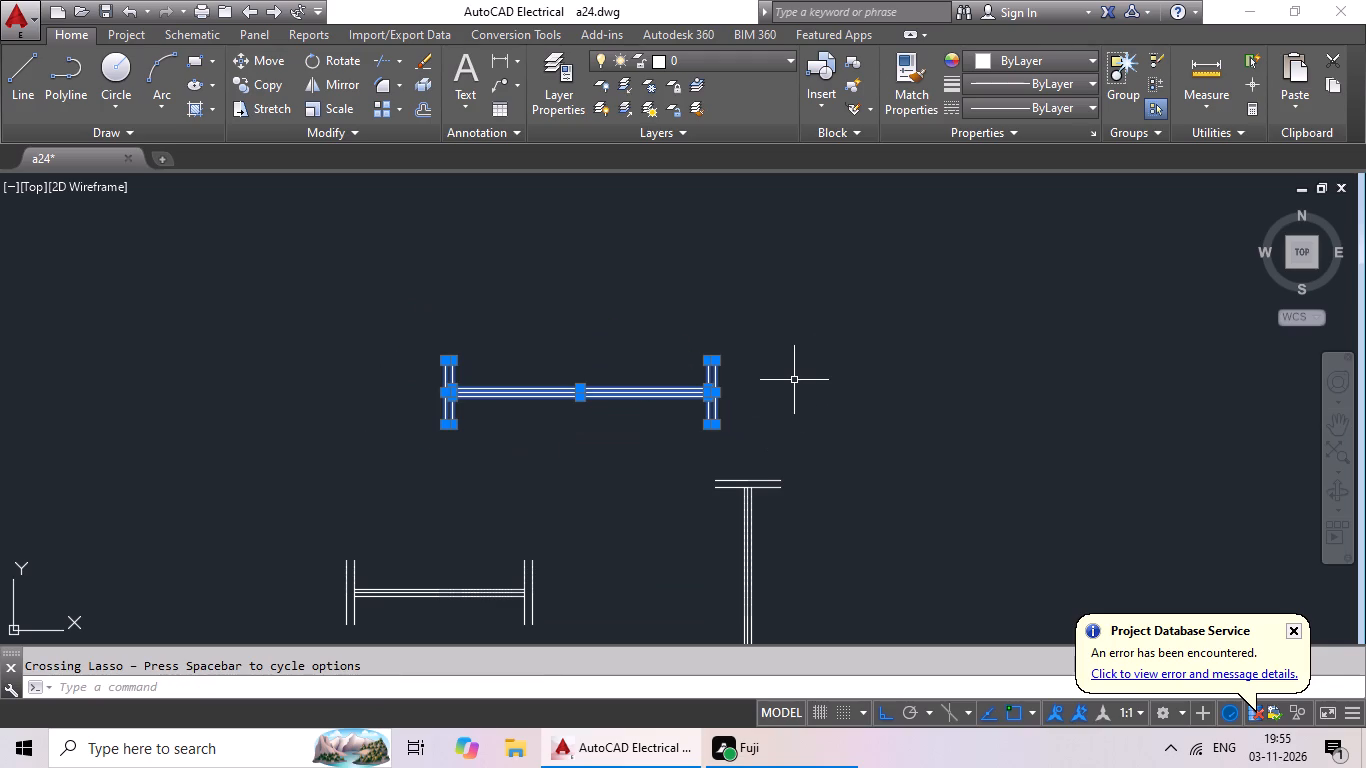
pyautogui.hotkey('ctrl', 'c')
pyautogui.hotkey('ctrl', 'v')
pyautogui.keyDown('ctrl'); pyautogui.scroll(-1, 633, 442); pyautogui.keyUp('ctrl')
pyautogui.moveTo(399, 440); pyautogui.dragTo(633, 344, button='middle')
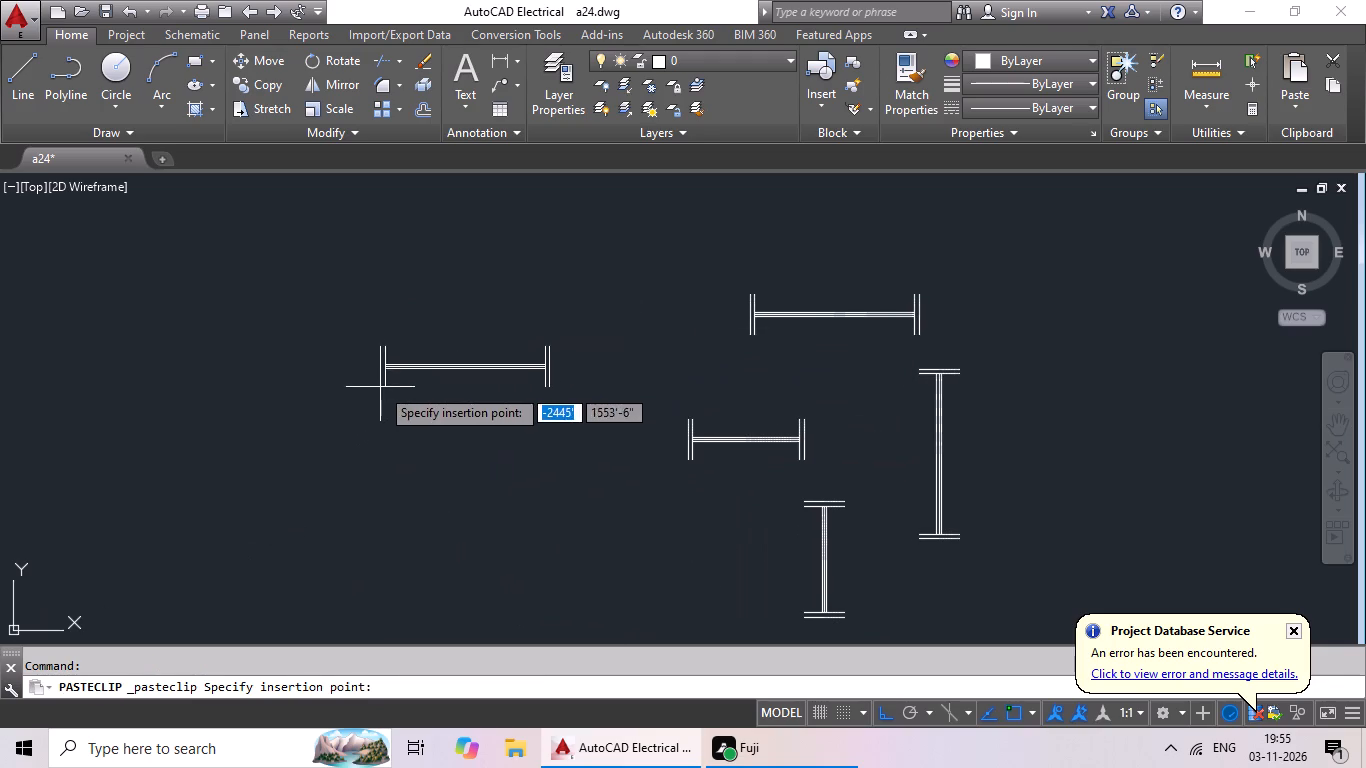
pyautogui.moveTo(392, 425); pyautogui.dragTo(430, 431, button='middle')
pyautogui.scroll(1, 448, 423)
pyautogui.moveTo(446, 423); pyautogui.dragTo(435, 432)
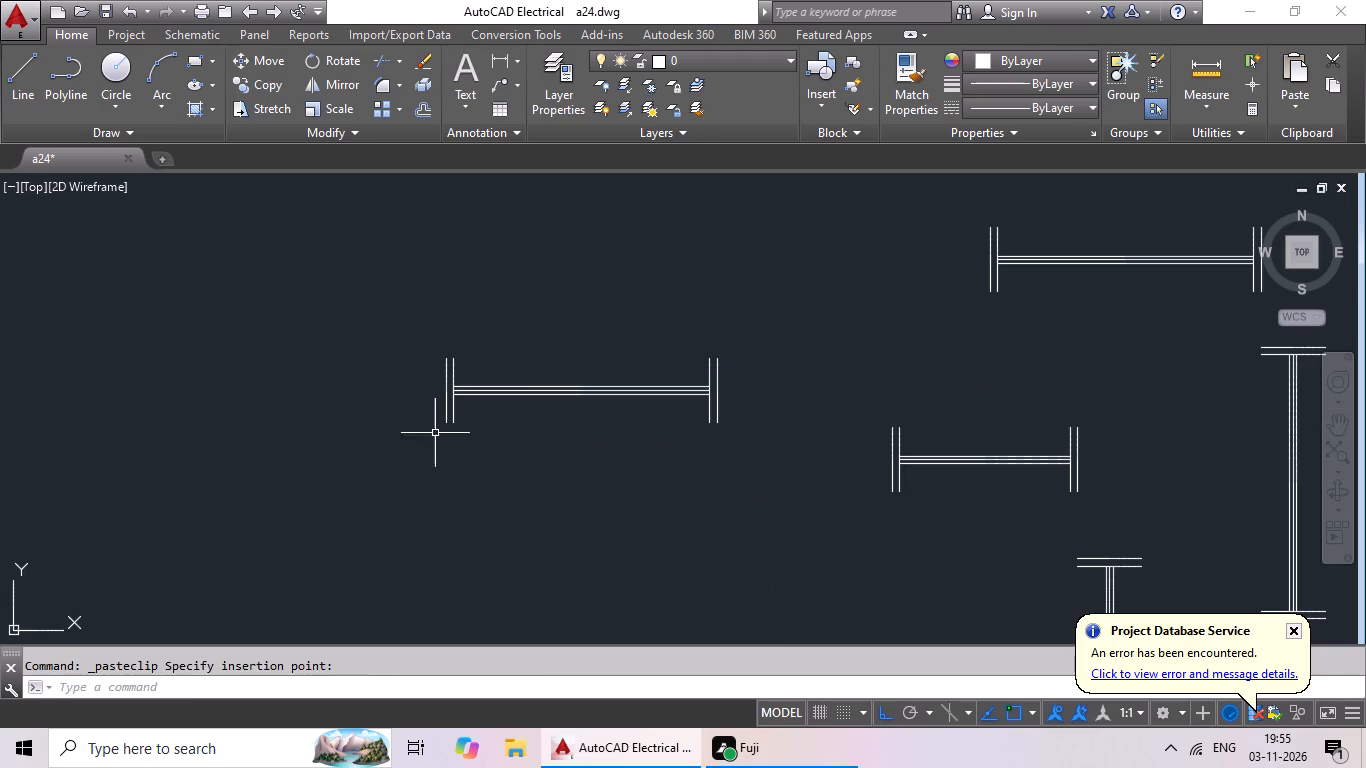
# Erase the double end lines at both ends of the new 3' copy, keeping its three horizontal lines.
pyautogui.scroll(3, 745, 378)
pyautogui.scroll(-2, 769, 341)
pyautogui.moveTo(772, 340); pyautogui.dragTo(886, 336, button='middle')
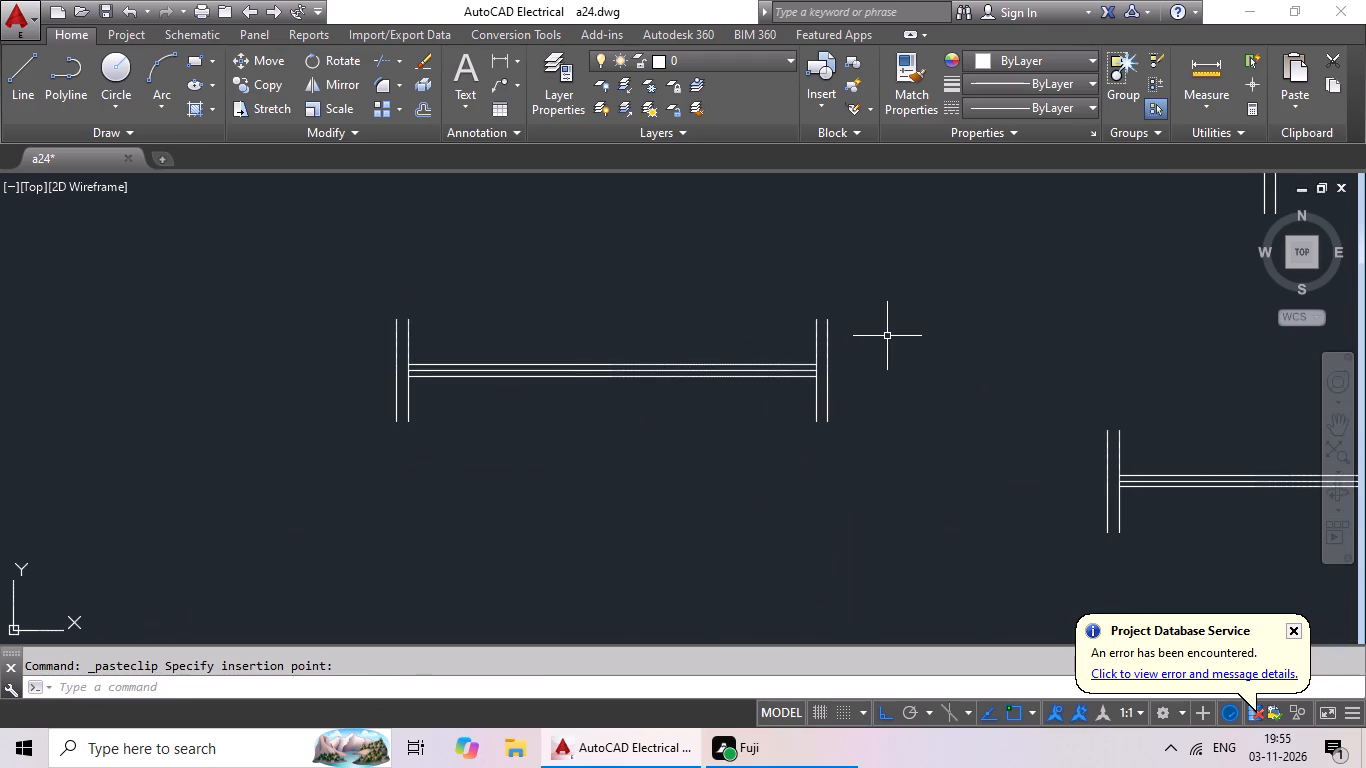
pyautogui.moveTo(913, 308); pyautogui.dragTo(670, 341)
pyautogui.moveTo(519, 310); pyautogui.dragTo(329, 358)
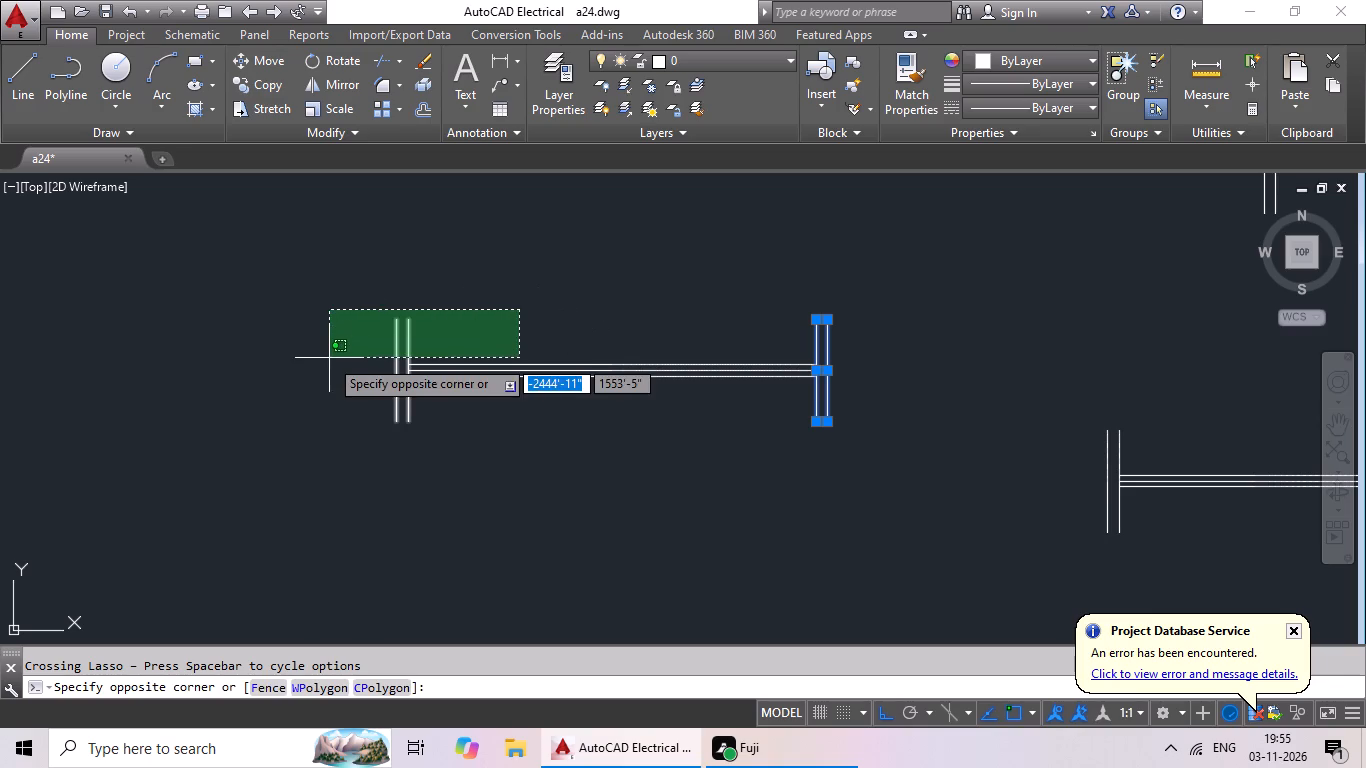
pyautogui.click(330, 340)
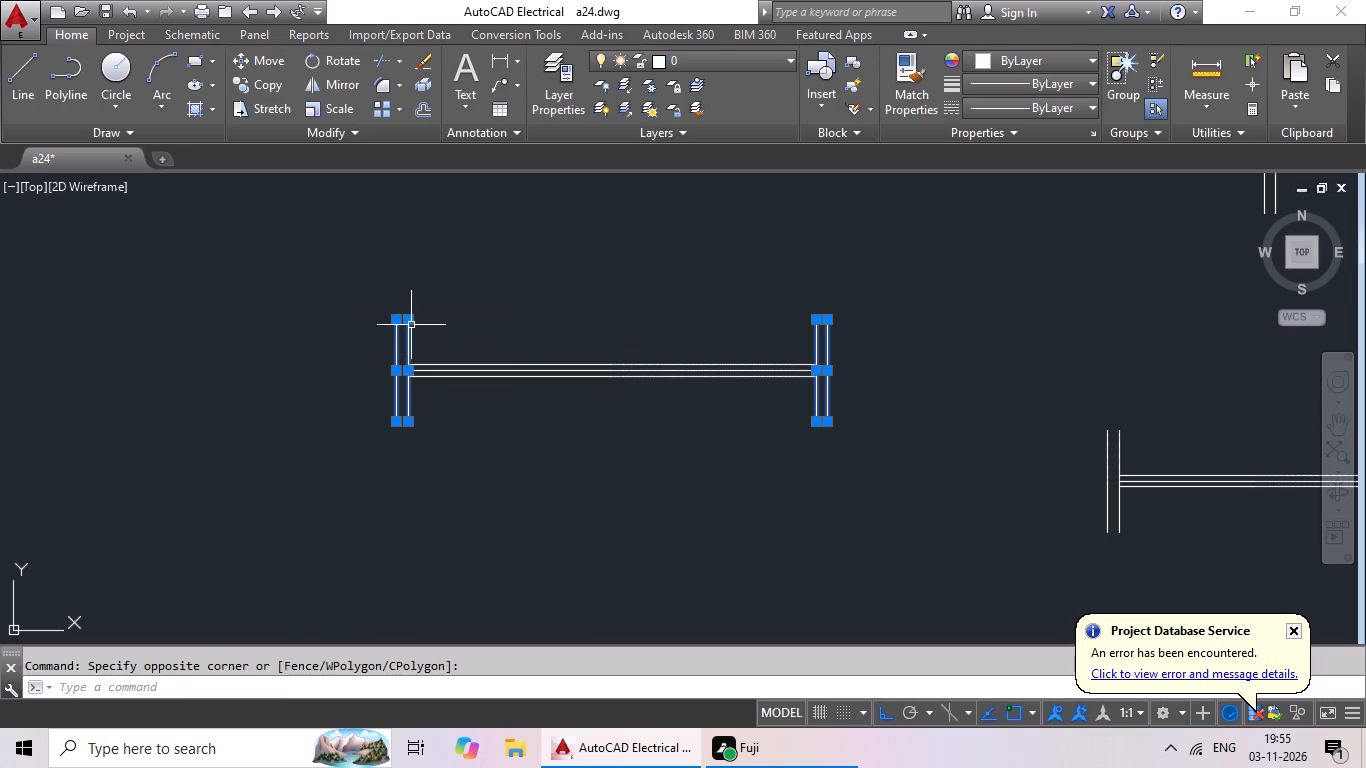
pyautogui.press('Delete')
# Draw a 6" vertical line just right of the three horizontal lines.
pyautogui.click(29, 106)
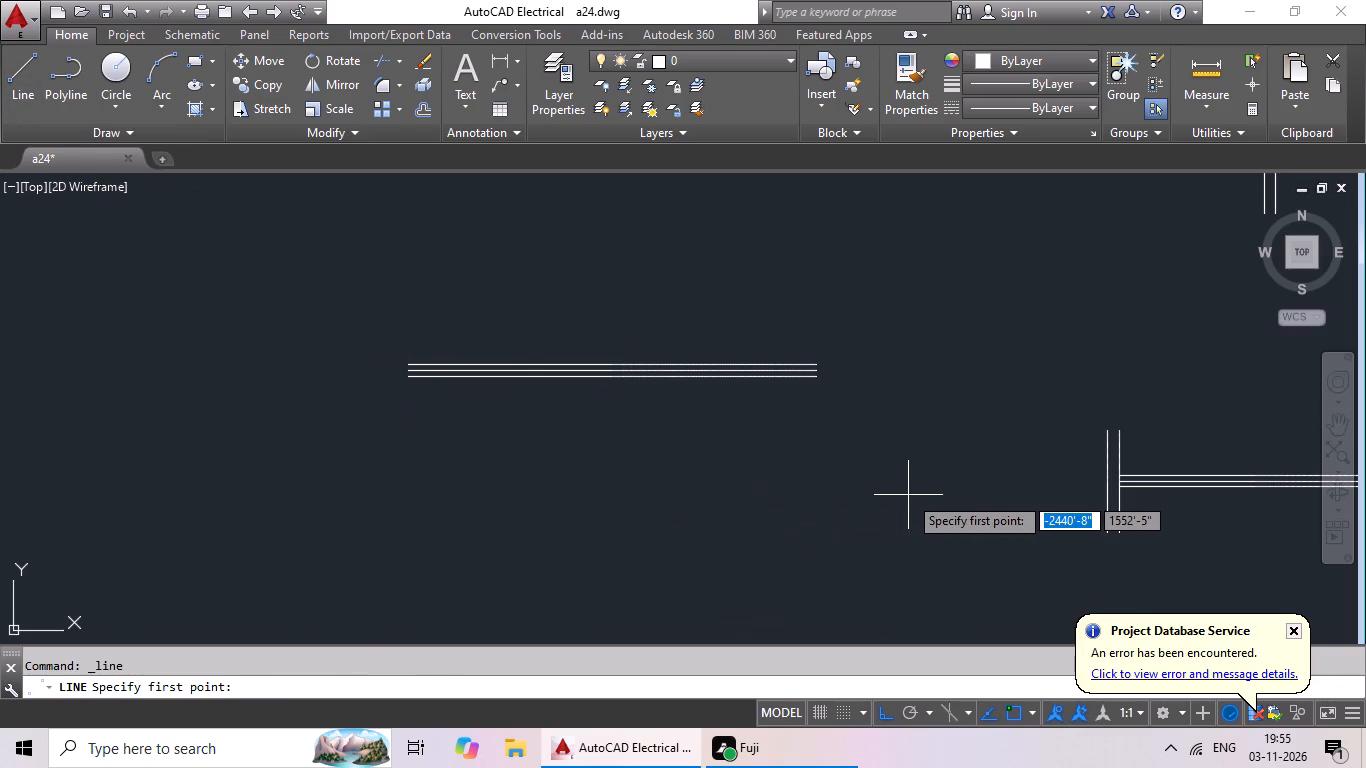
pyautogui.moveTo(868, 312); pyautogui.dragTo(647, 364, button='middle')
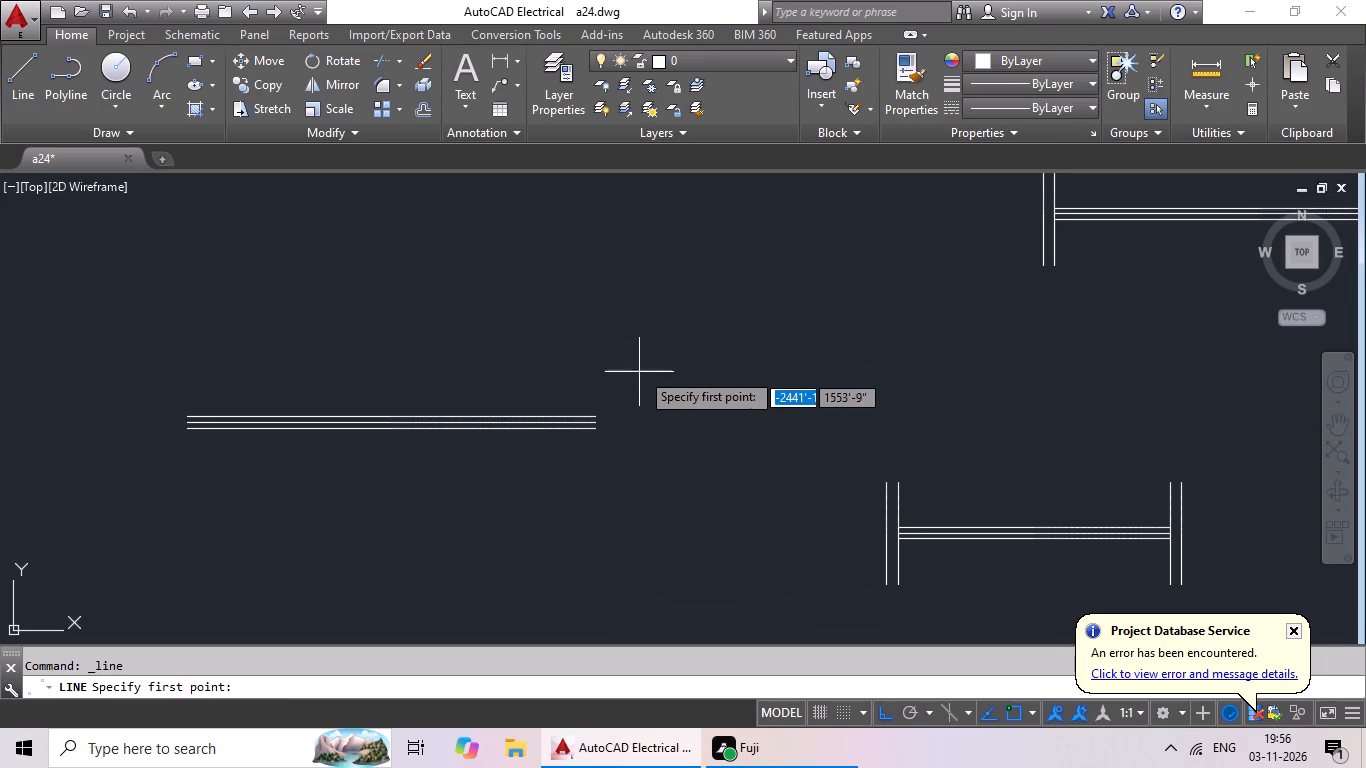
pyautogui.click(646, 353)
pyautogui.write('6"')
pyautogui.press('Return')
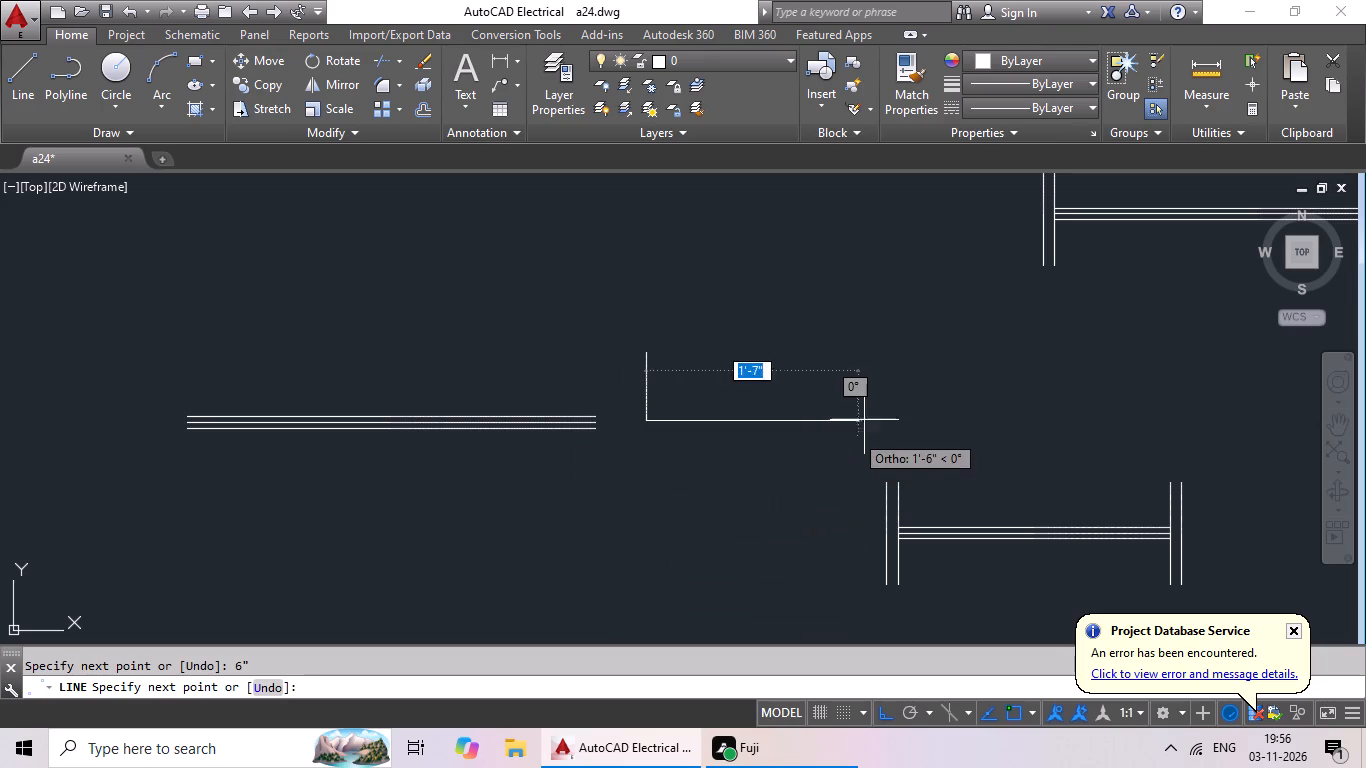
pyautogui.press('Escape')
# Copy the 6" line from its midpoint onto the right end of the middle horizontal line.
pyautogui.scroll(3, 614, 441)
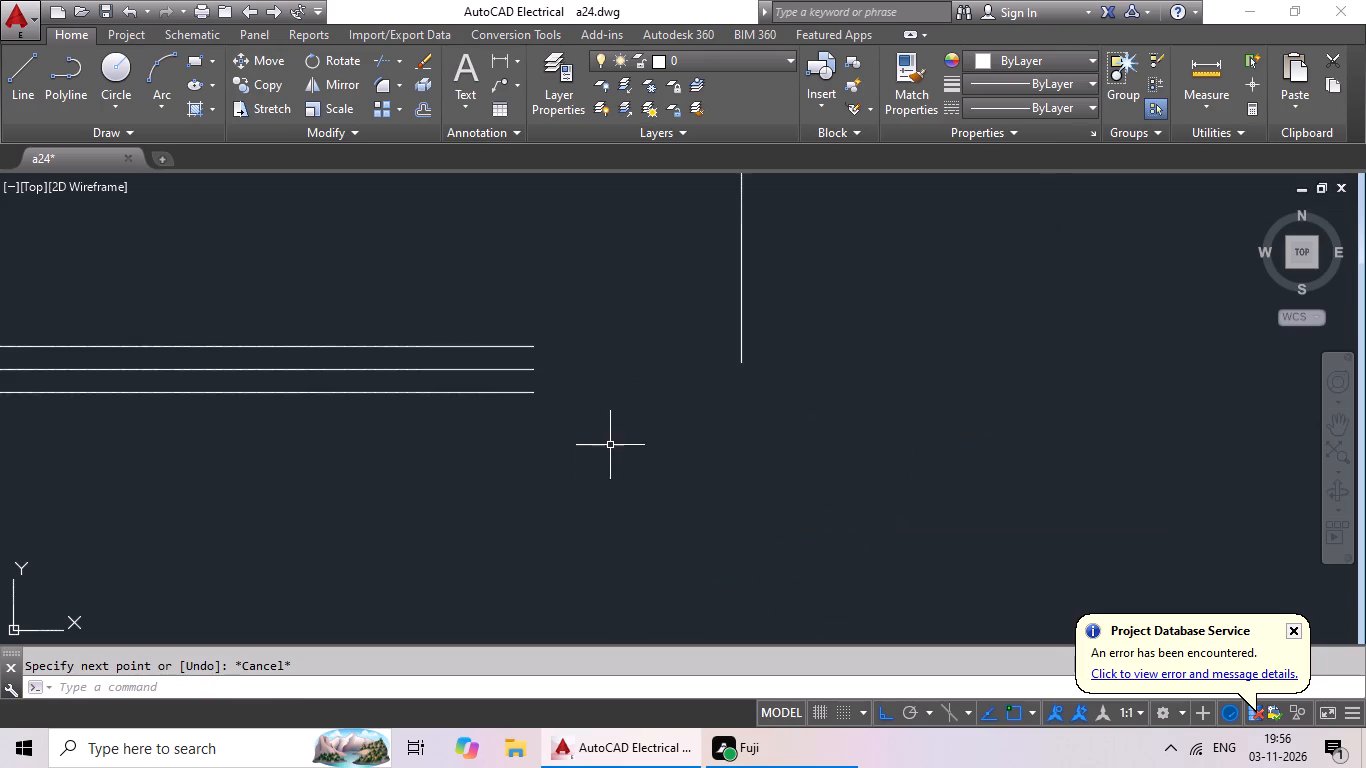
pyautogui.scroll(-2, 611, 445)
pyautogui.click(664, 347)
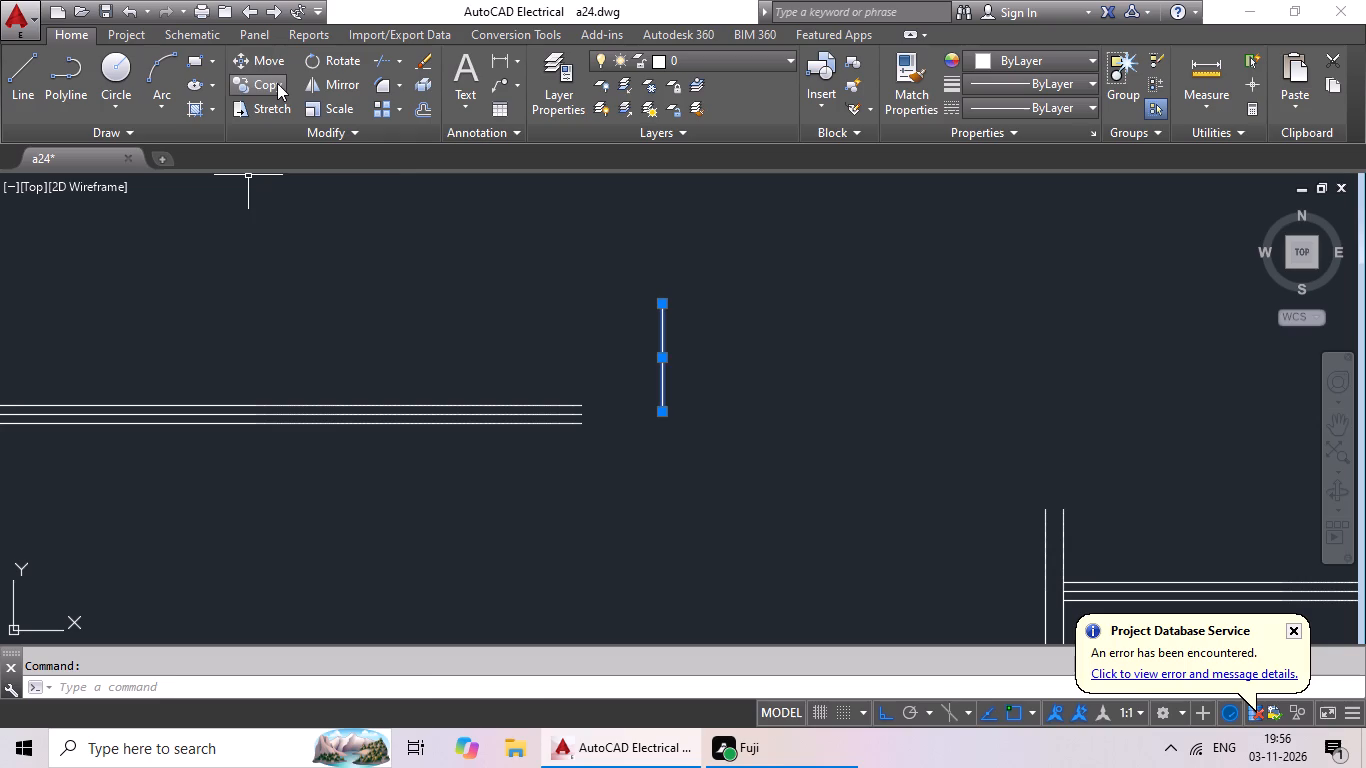
pyautogui.click(277, 83)
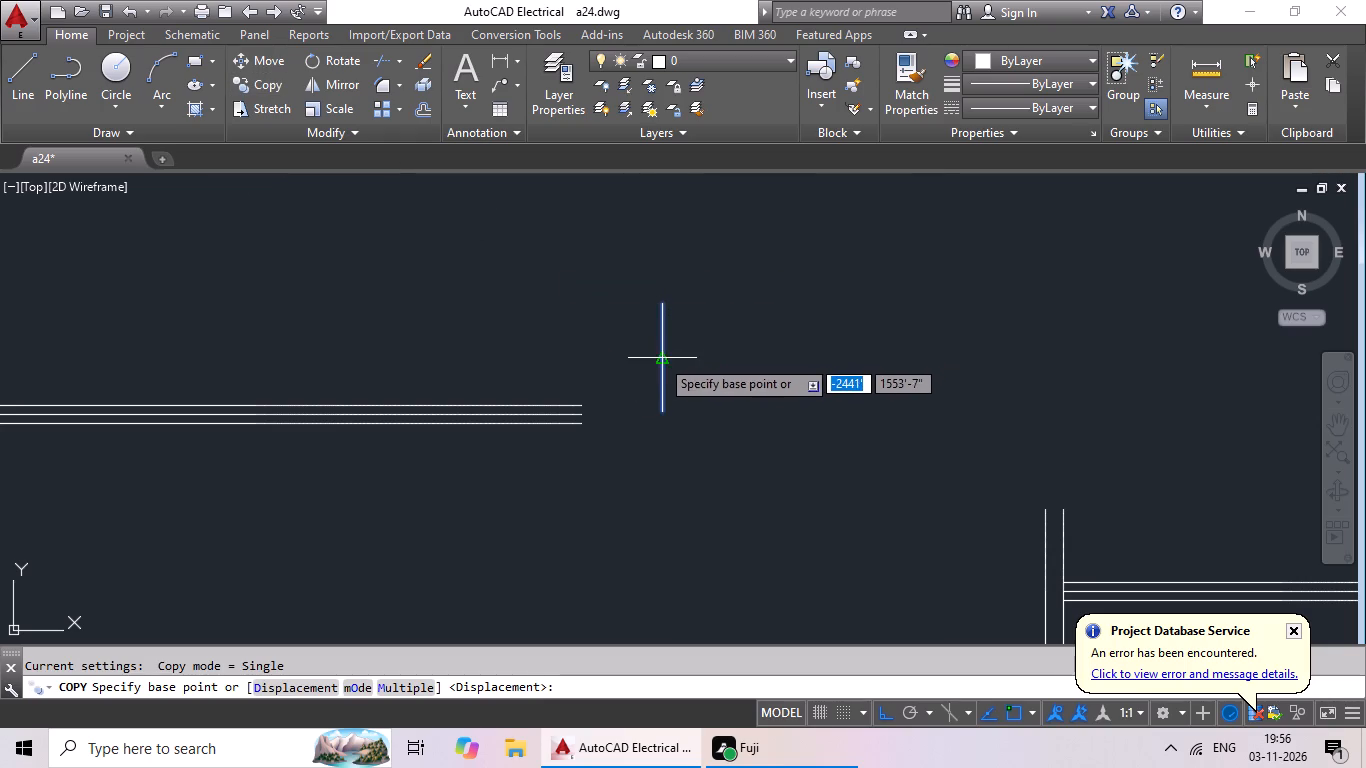
pyautogui.click(660, 358)
pyautogui.click(583, 415)
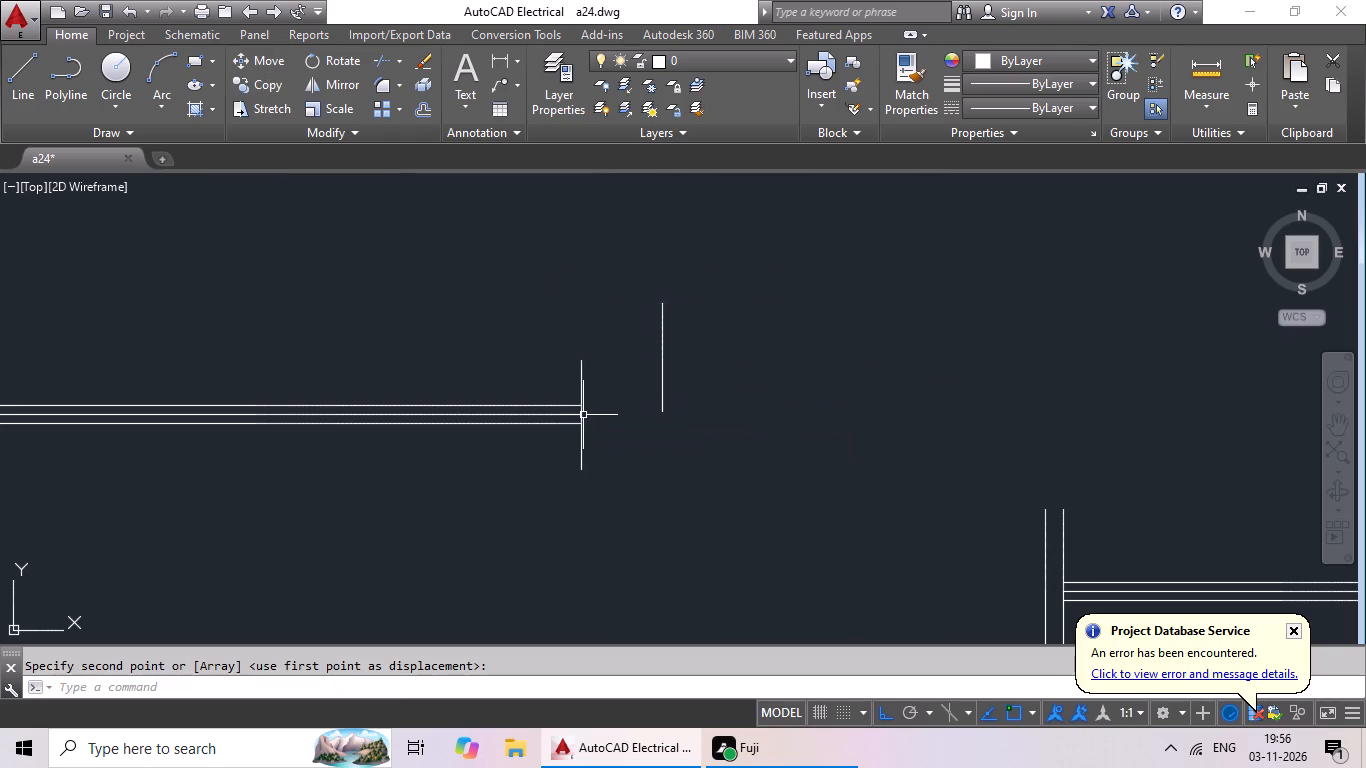
# Erase the original loose 6" vertical line right of the symbol.
pyautogui.moveTo(764, 250); pyautogui.dragTo(762, 472)
pyautogui.press('Escape')
pyautogui.press('Escape')
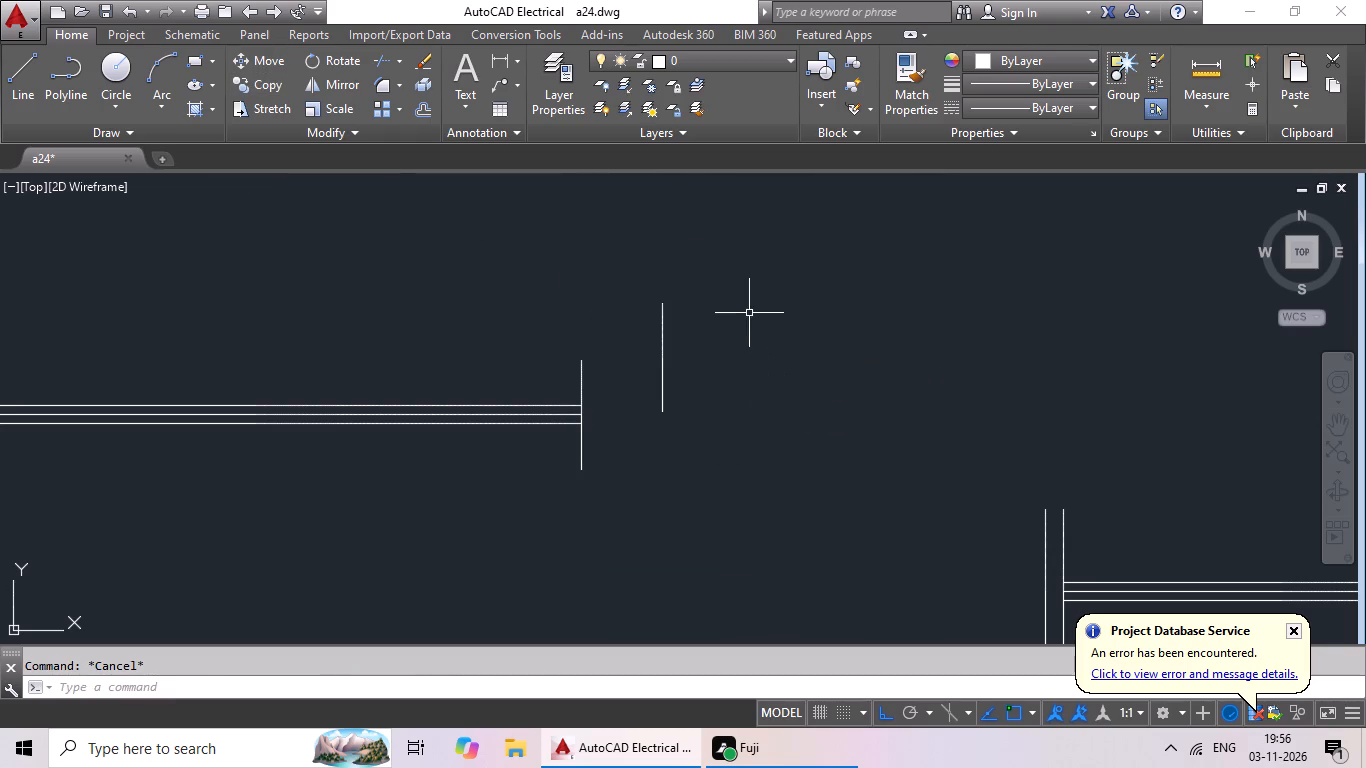
pyautogui.moveTo(709, 262); pyautogui.dragTo(729, 451)
pyautogui.press('Delete')
# Offset the 6" right end line 3' to the left, onto the left ends of the three horizontal lines.
pyautogui.scroll(-2, 730, 453)
pyautogui.moveTo(713, 485); pyautogui.dragTo(783, 482, button='middle')
pyautogui.scroll(3, 781, 433)
pyautogui.moveTo(760, 434); pyautogui.dragTo(776, 426, button='middle')
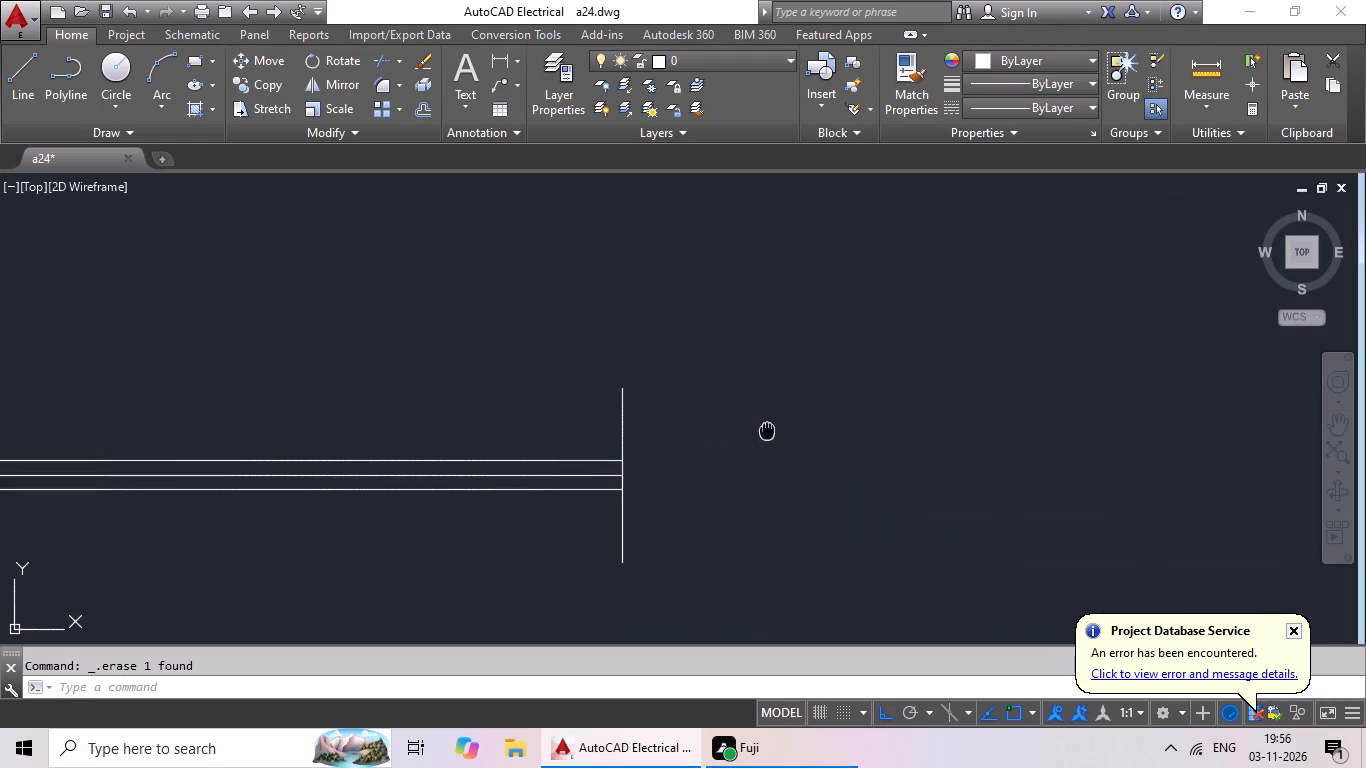
pyautogui.moveTo(776, 426); pyautogui.dragTo(934, 388, button='middle')
pyautogui.scroll(-1, 985, 386)
pyautogui.moveTo(986, 389); pyautogui.dragTo(986, 452, button='middle')
pyautogui.moveTo(986, 460); pyautogui.dragTo(981, 384, button='middle')
pyautogui.press('Escape')
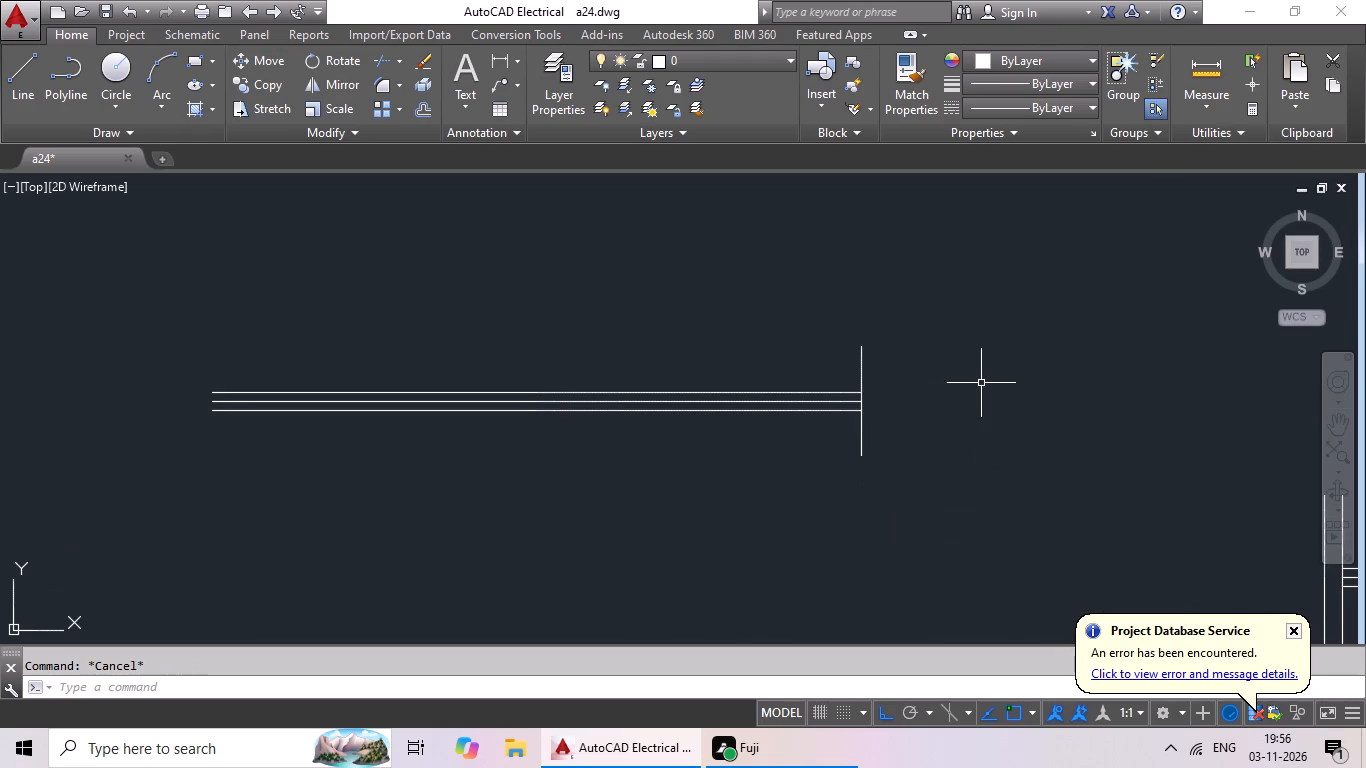
pyautogui.press('o')
pyautogui.press('Return')
pyautogui.press('Escape')
pyautogui.press('o')
pyautogui.press('Return')
pyautogui.write("3'")
pyautogui.press('Return')
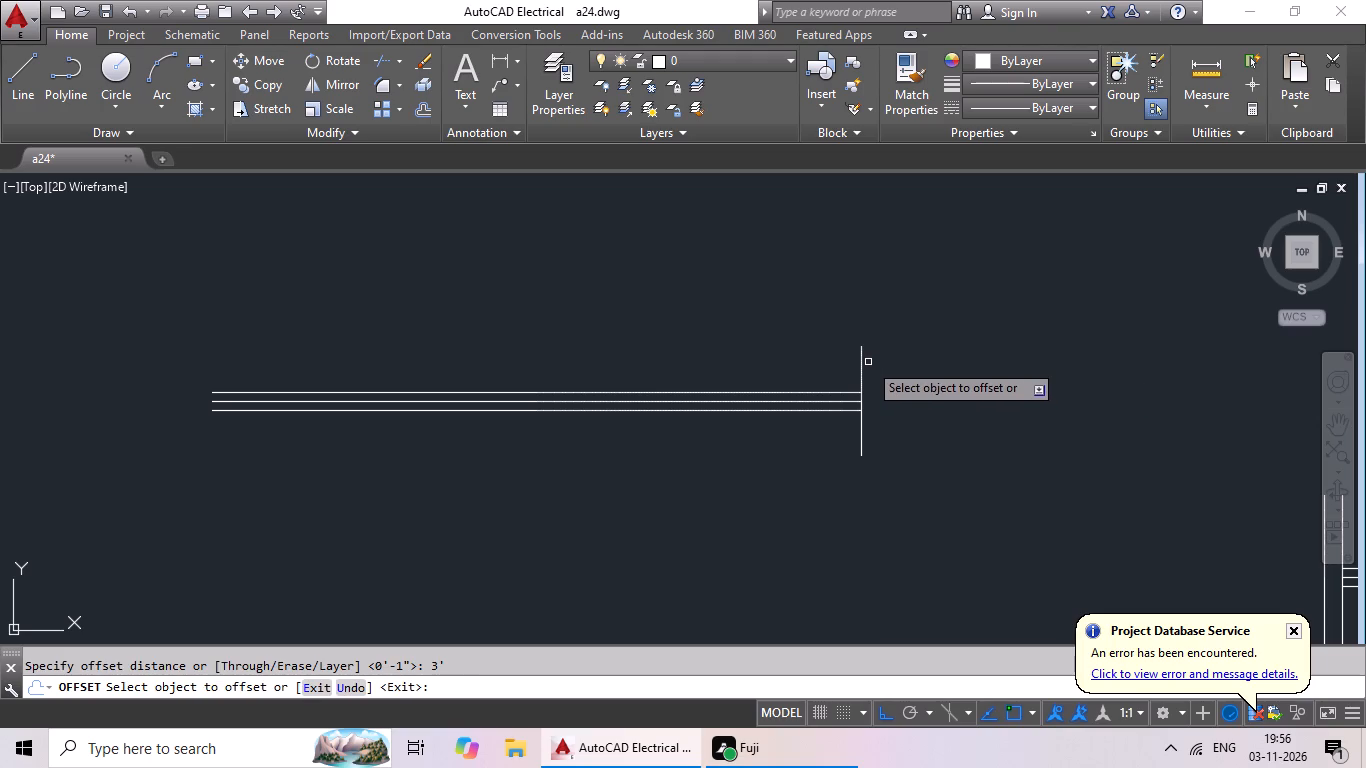
pyautogui.click(850, 360)
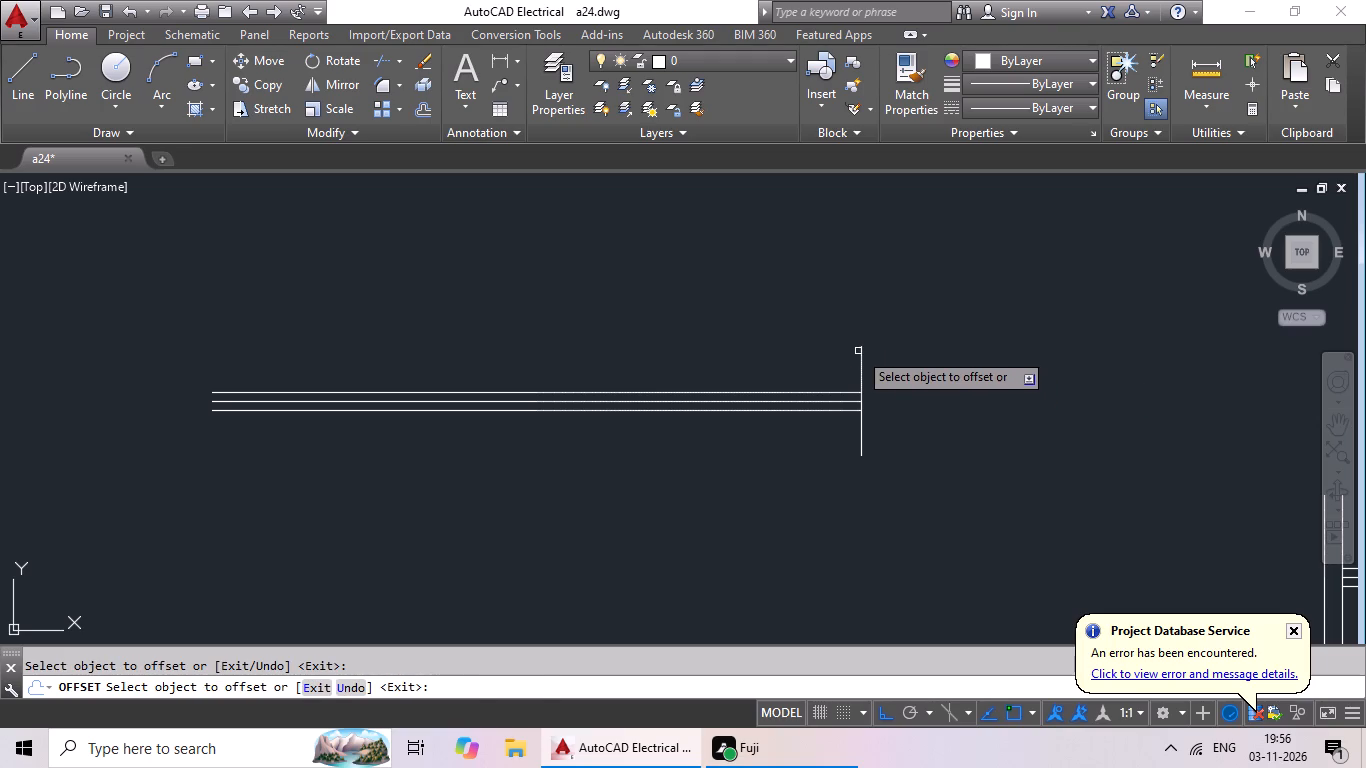
pyautogui.moveTo(863, 348); pyautogui.dragTo(747, 351)
pyautogui.click(521, 327)
pyautogui.press('Escape')
pyautogui.press('Escape')
# Offset both 6" end lines 1" outward to form double end lines at each end.
pyautogui.press('o')
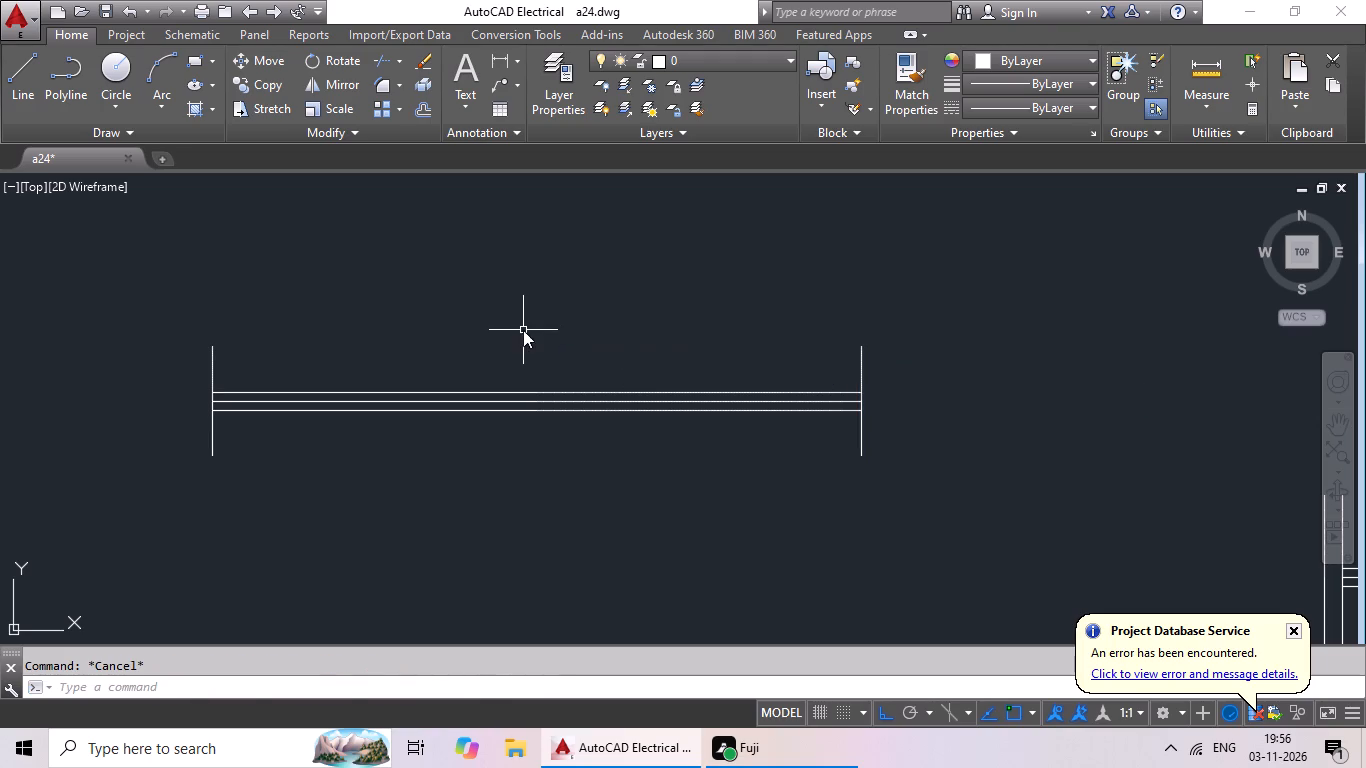
pyautogui.press('Return')
pyautogui.write('1"')
pyautogui.press('Return')
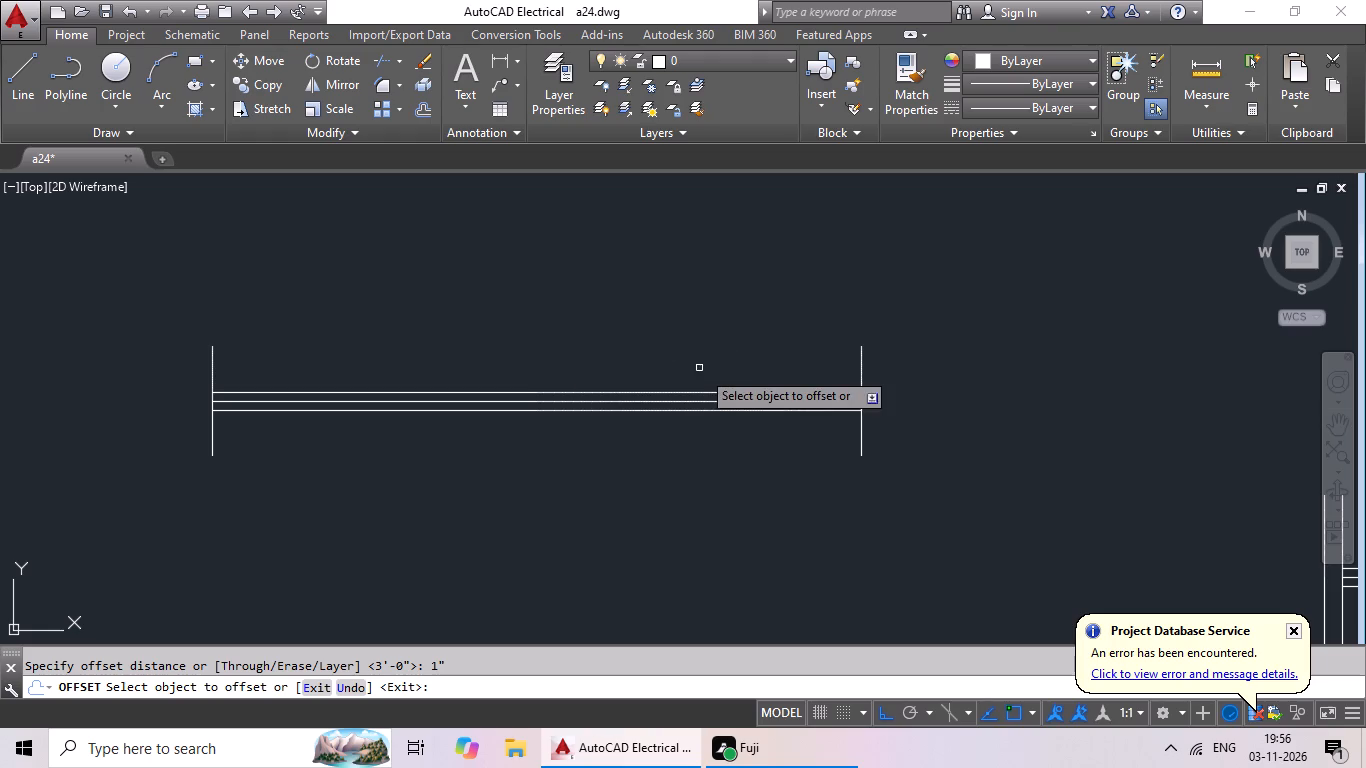
pyautogui.click(864, 346)
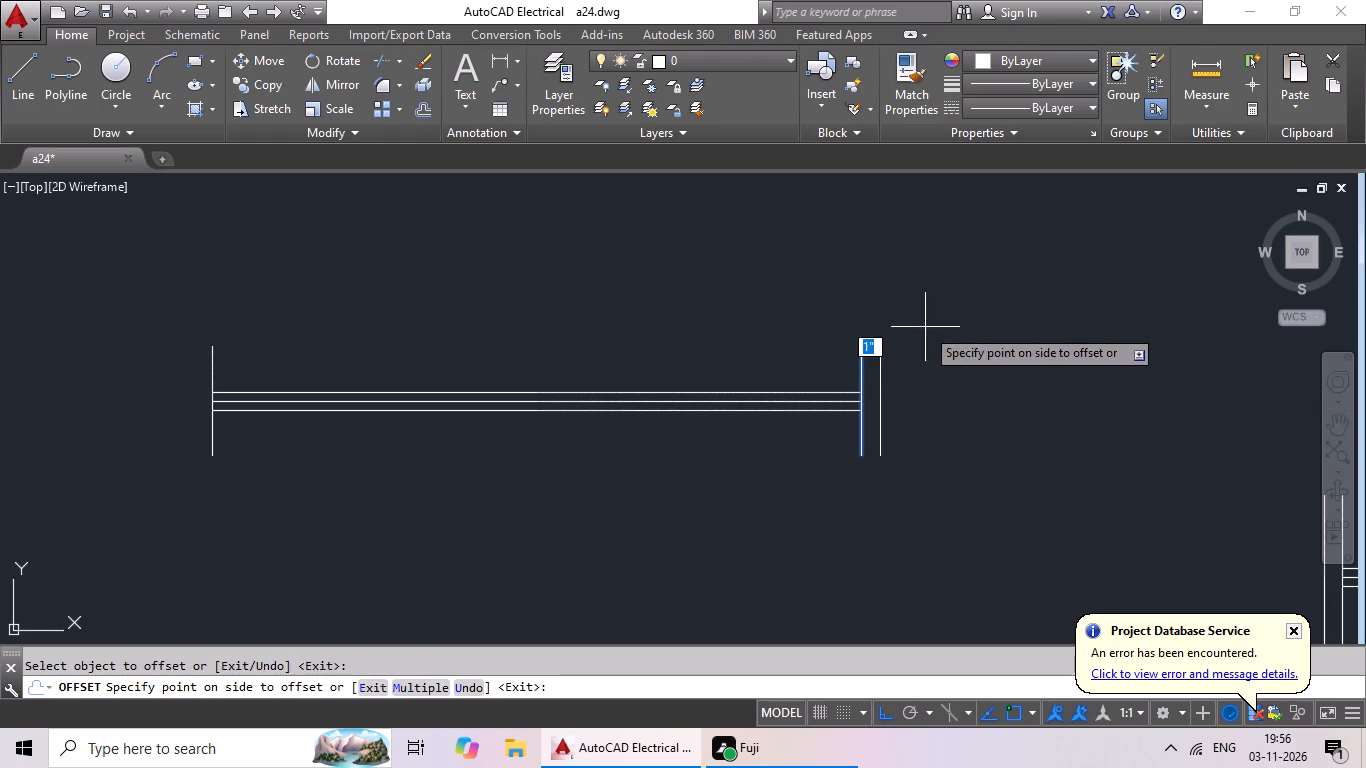
pyautogui.click(925, 327)
pyautogui.click(209, 346)
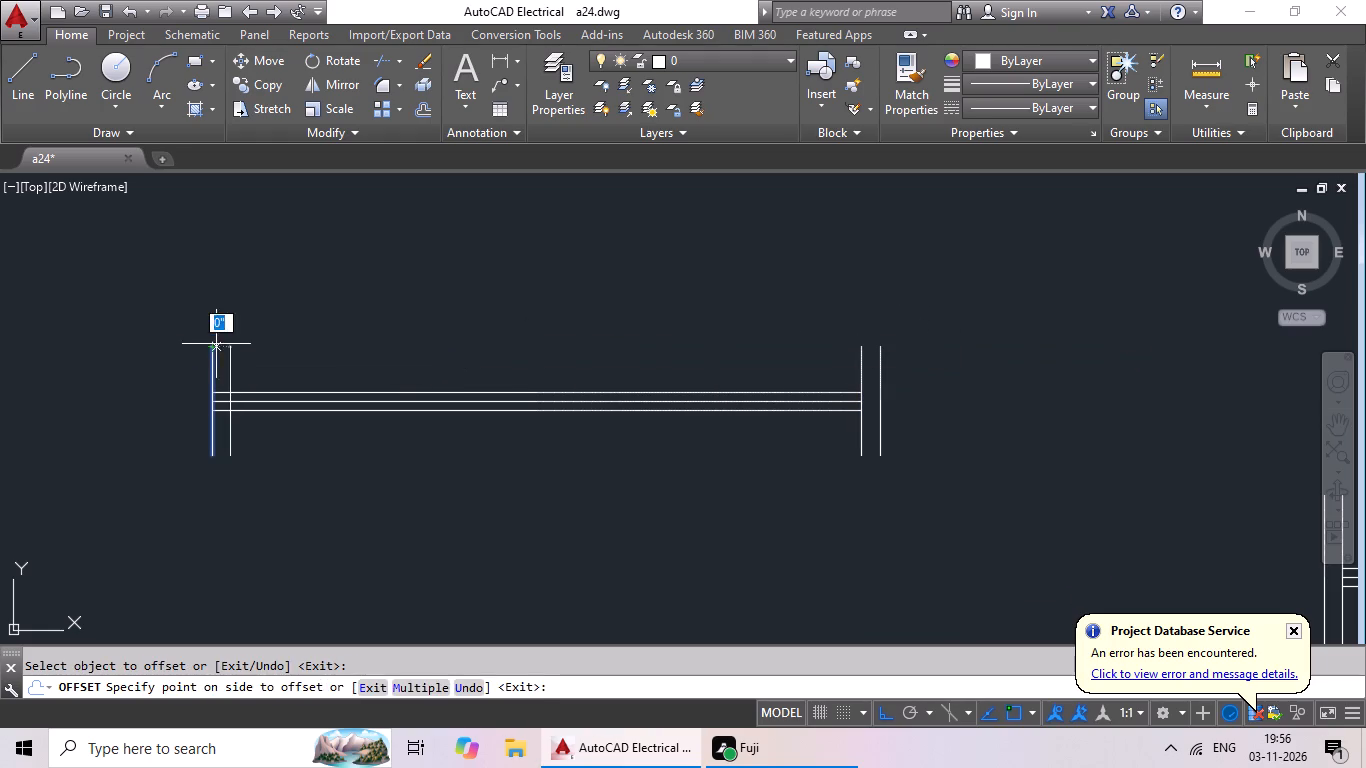
pyautogui.click(178, 348)
pyautogui.press('Escape')
pyautogui.press('Escape')
# Copy the 3' horizontal symbol with 6" double end lines and paste the copy directly below it.
pyautogui.moveTo(273, 266); pyautogui.dragTo(785, 590)
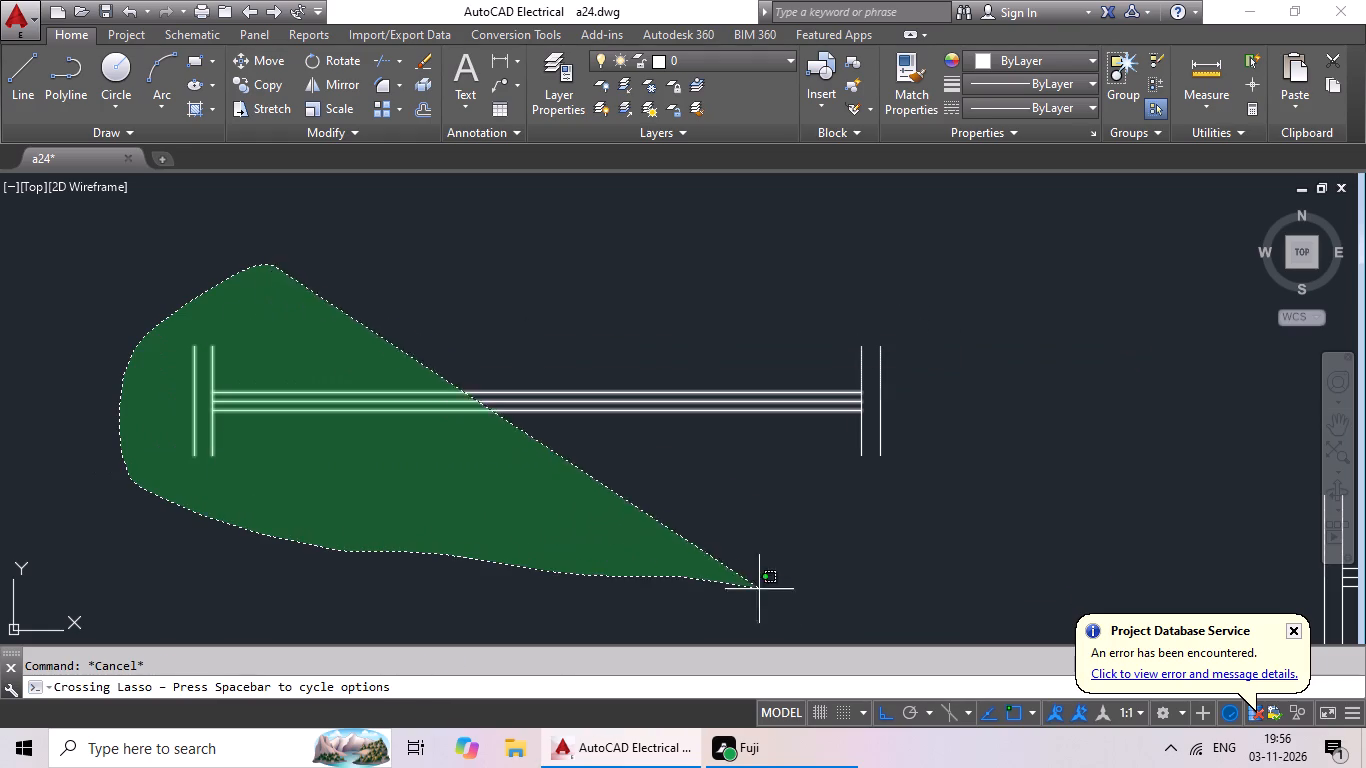
pyautogui.moveTo(785, 590); pyautogui.dragTo(993, 307)
pyautogui.scroll(-4, 991, 300)
pyautogui.moveTo(1001, 413); pyautogui.dragTo(561, 521, button='middle')
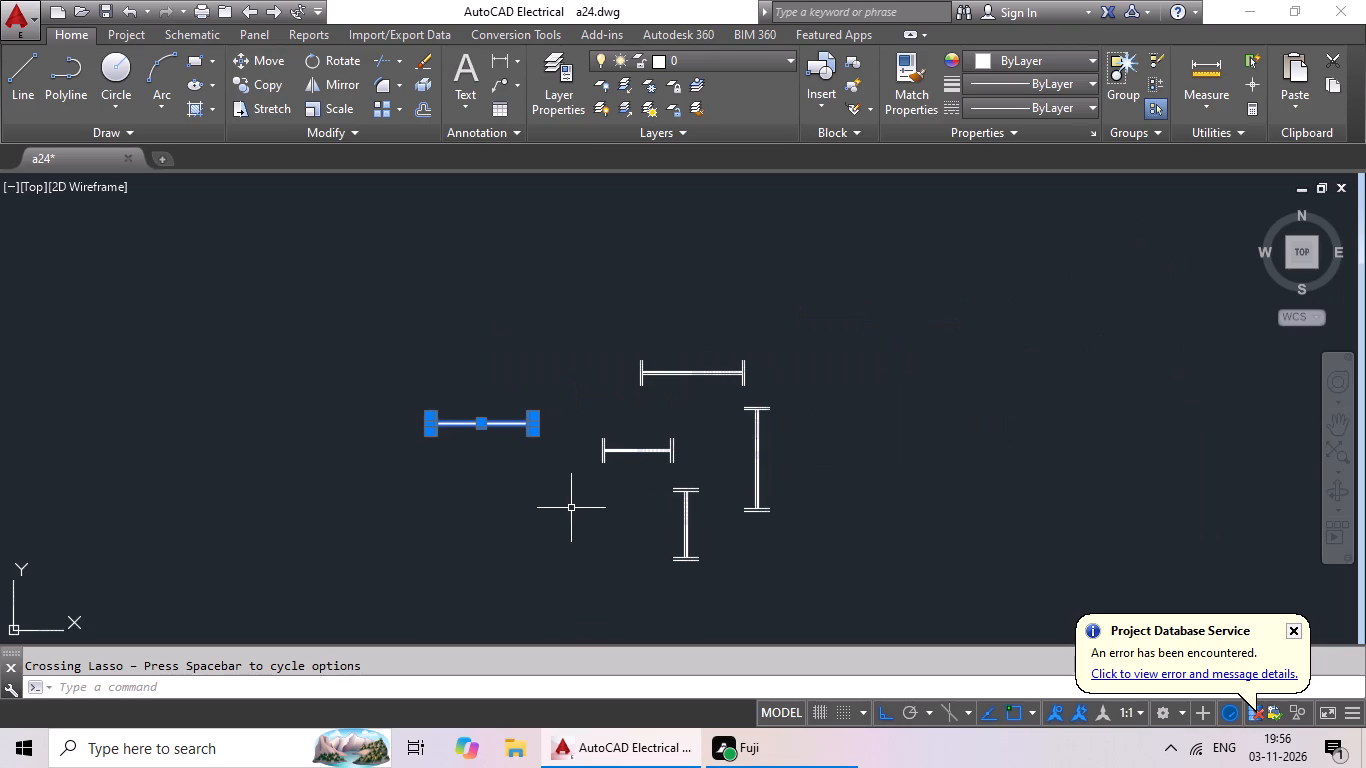
pyautogui.hotkey('ctrl', 'c')
pyautogui.hotkey('ctrl', 'v')
pyautogui.scroll(3, 460, 503)
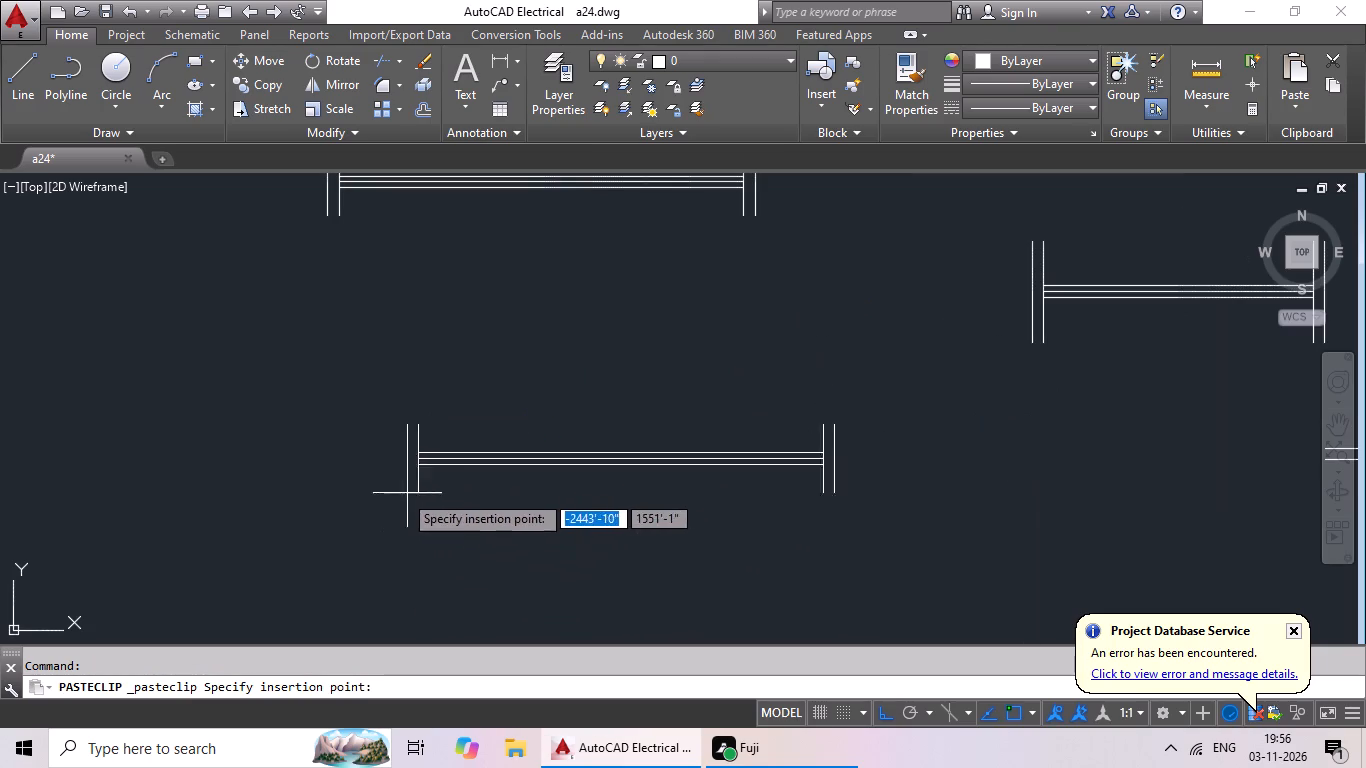
pyautogui.click(332, 436)
# Rotate the pasted 3' symbol 90° to vertical about the upper end of its outer right end line.
pyautogui.moveTo(394, 345); pyautogui.dragTo(527, 551)
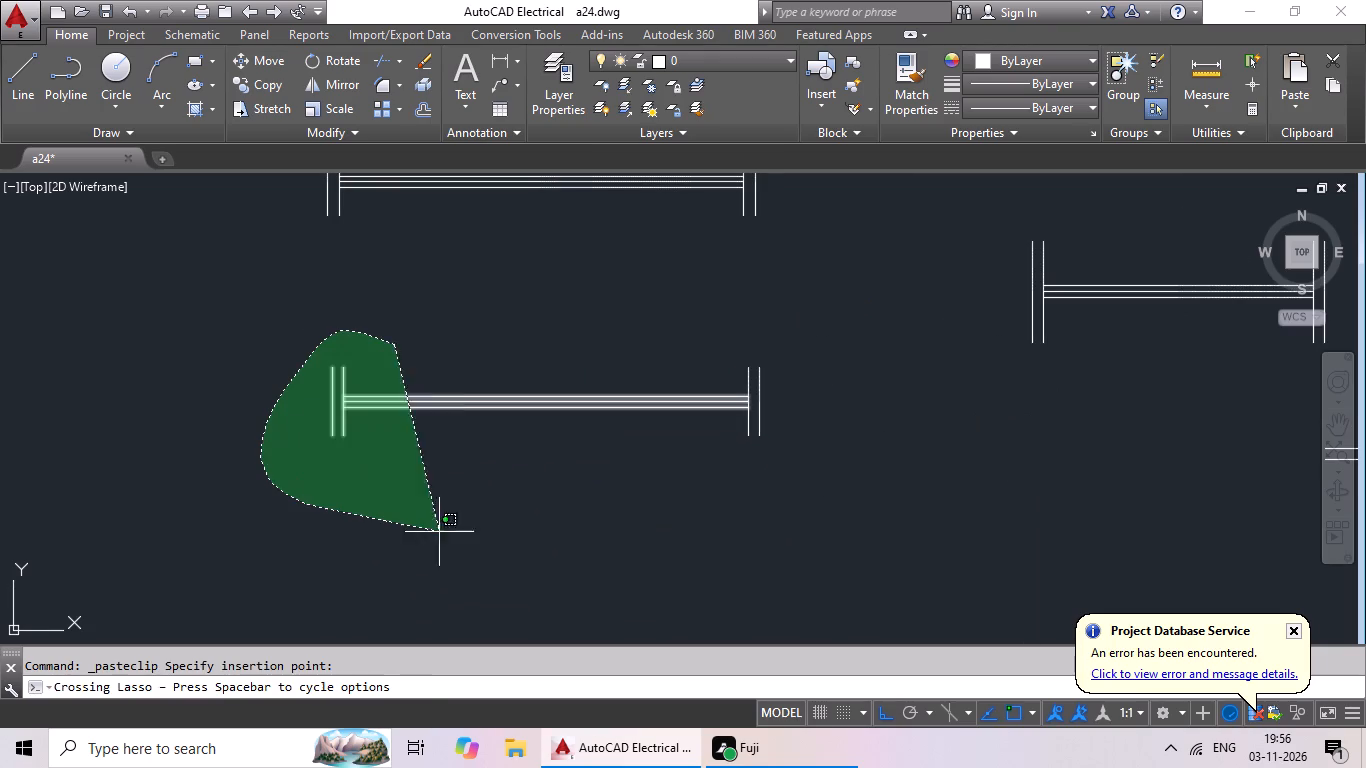
pyautogui.moveTo(527, 551); pyautogui.dragTo(812, 324)
pyautogui.scroll(-2, 804, 335)
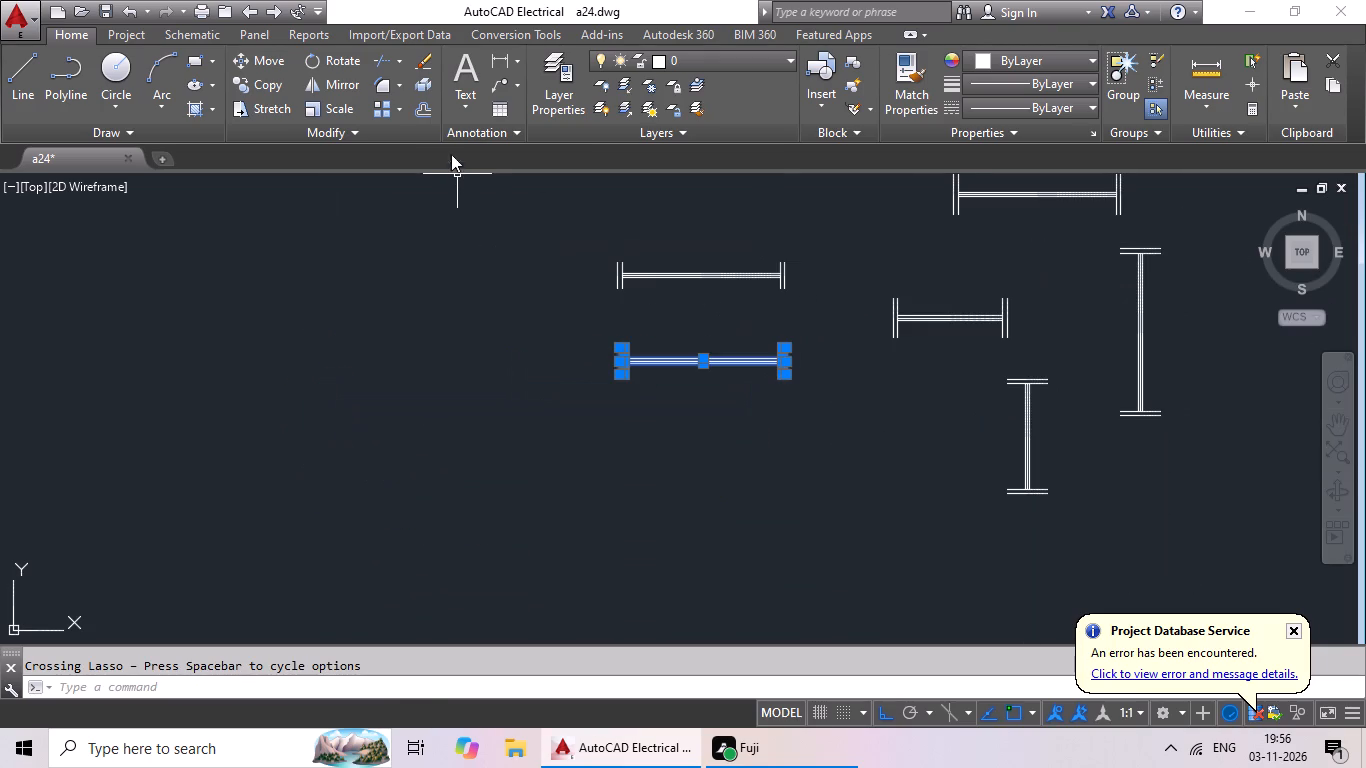
pyautogui.click(309, 57)
pyautogui.scroll(3, 843, 365)
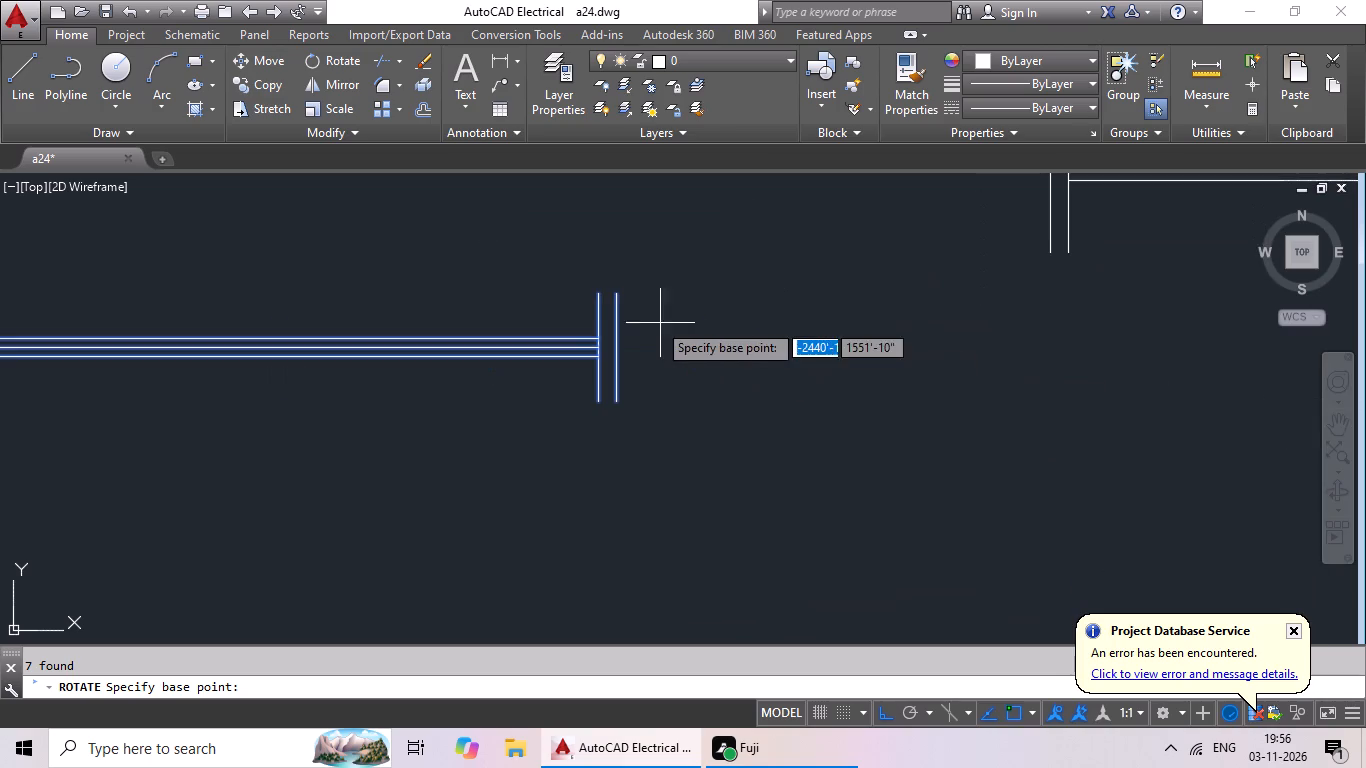
pyautogui.click(614, 295)
pyautogui.scroll(-4, 622, 245)
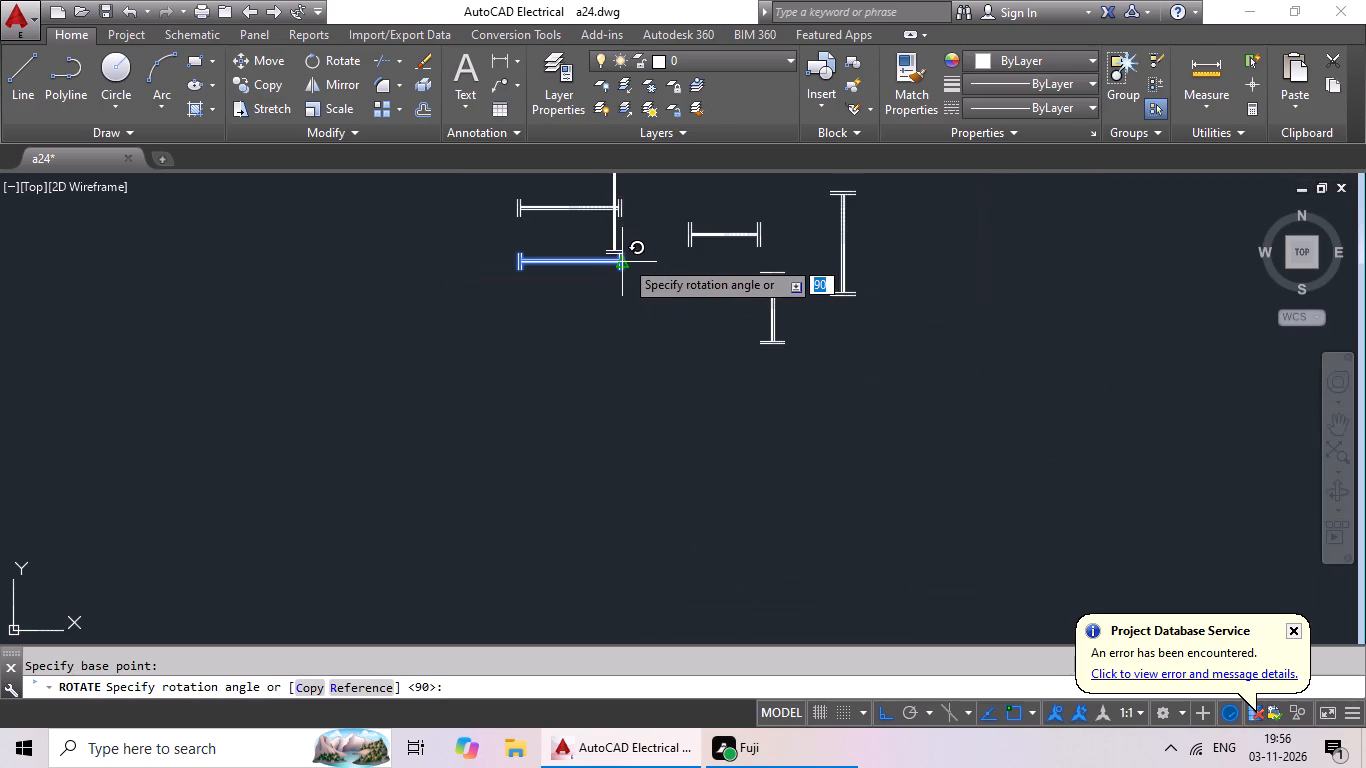
pyautogui.click(626, 212)
pyautogui.moveTo(641, 233); pyautogui.dragTo(629, 362, button='middle')
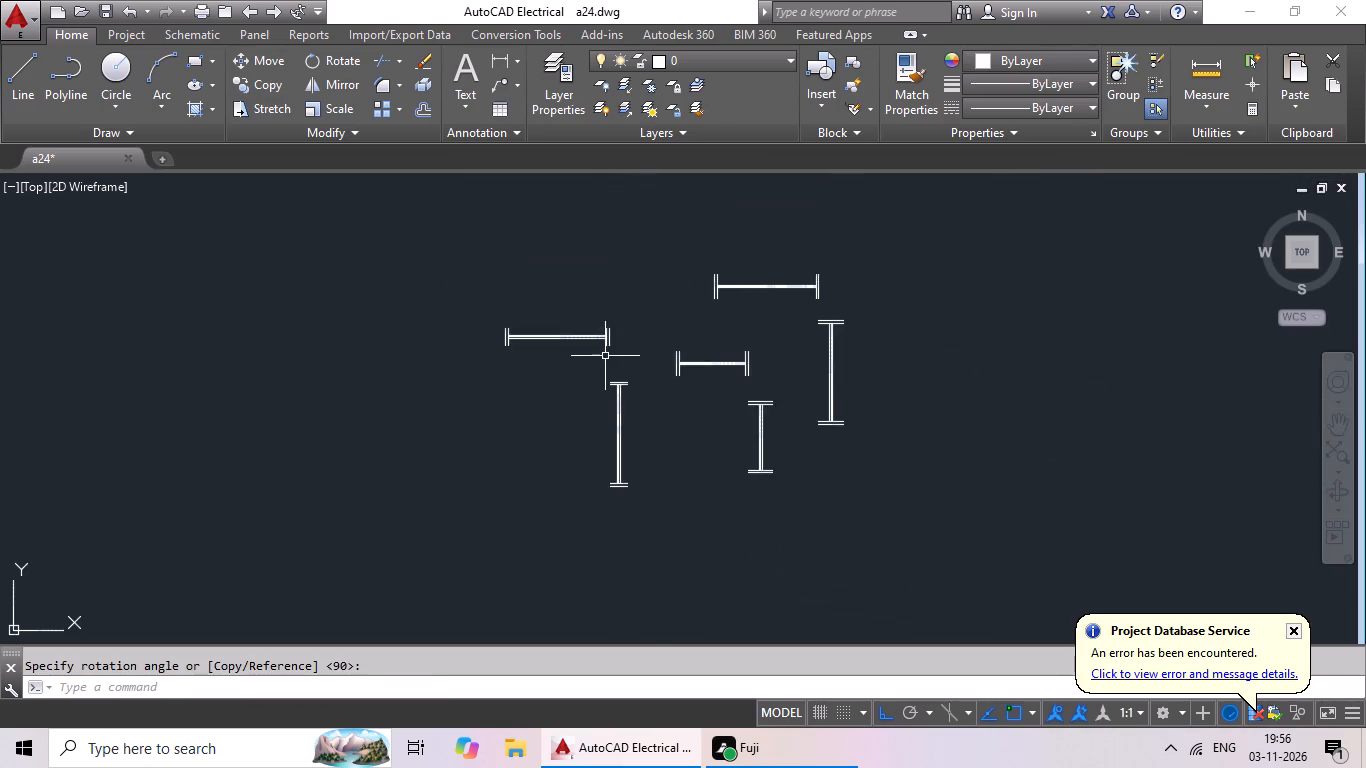
# Copy the 3' horizontal symbol with 6" end lines again and paste it to the left of the vertical one.
pyautogui.scroll(3, 605, 356)
pyautogui.moveTo(605, 356); pyautogui.dragTo(637, 468, button='middle')
pyautogui.moveTo(449, 306); pyautogui.dragTo(732, 427)
pyautogui.hotkey('ctrl', 'c')
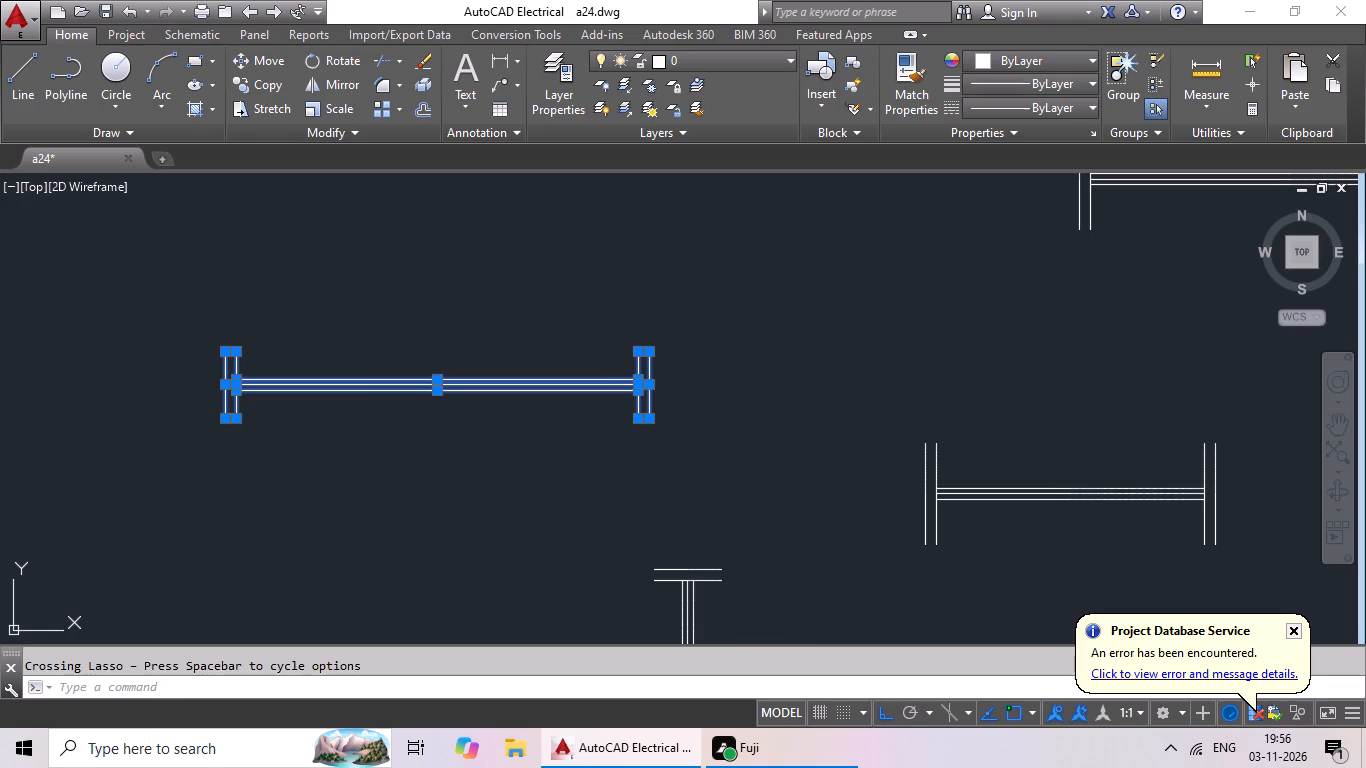
pyautogui.hotkey('ctrl', 'v')
pyautogui.keyDown('ctrl'); pyautogui.scroll(-2, 533, 462); pyautogui.keyUp('ctrl')
pyautogui.moveTo(510, 494); pyautogui.dragTo(637, 291, button='middle')
pyautogui.click(458, 400)
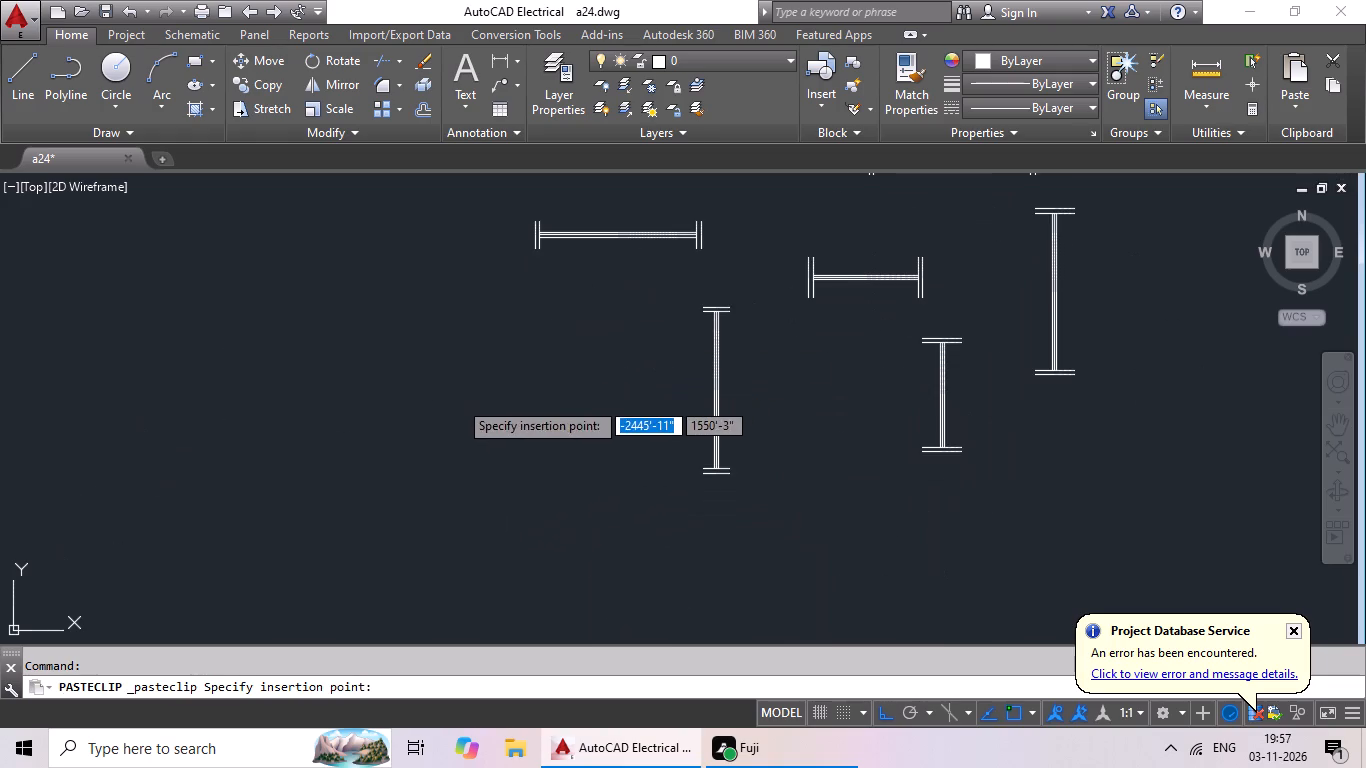
pyautogui.scroll(3, 643, 375)
pyautogui.moveTo(647, 367); pyautogui.dragTo(900, 393, button='middle')
pyautogui.scroll(-1, 920, 393)
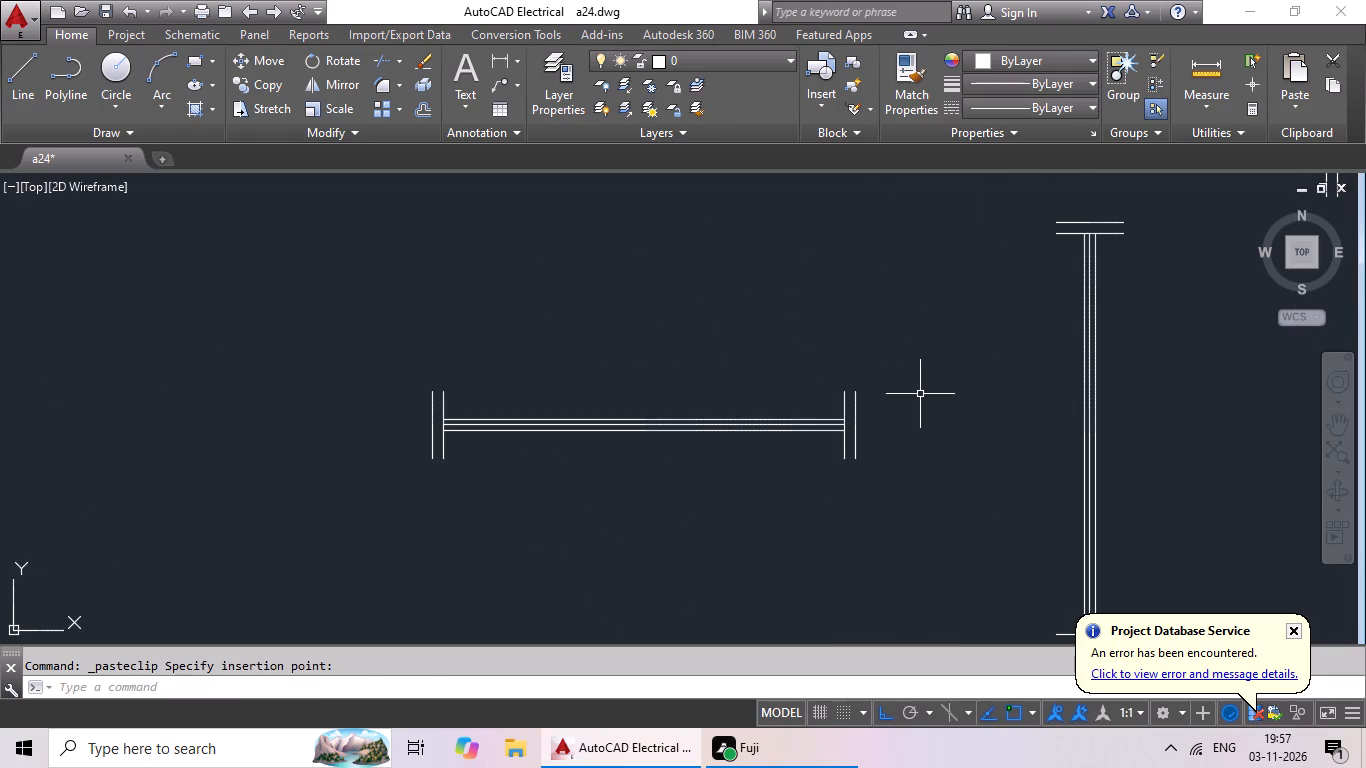
pyautogui.press('Escape')
pyautogui.press('Escape')
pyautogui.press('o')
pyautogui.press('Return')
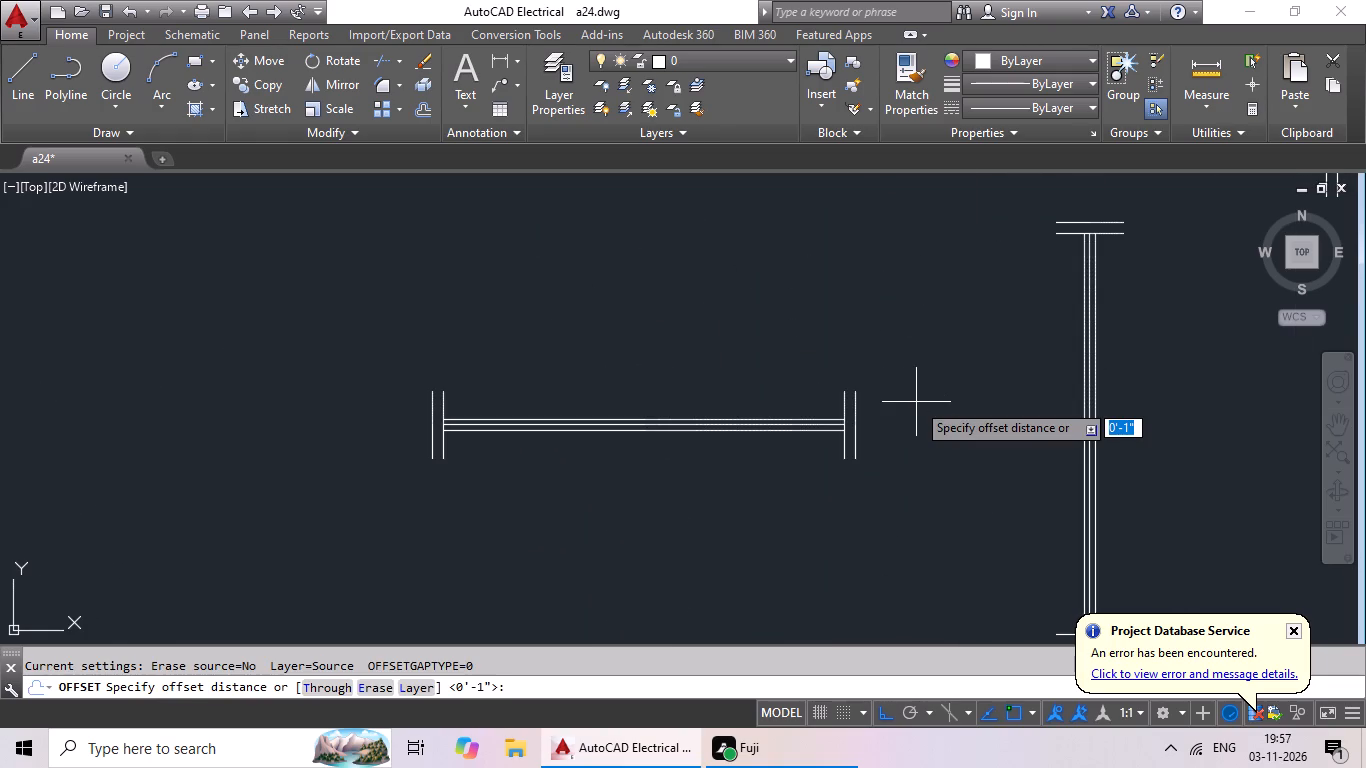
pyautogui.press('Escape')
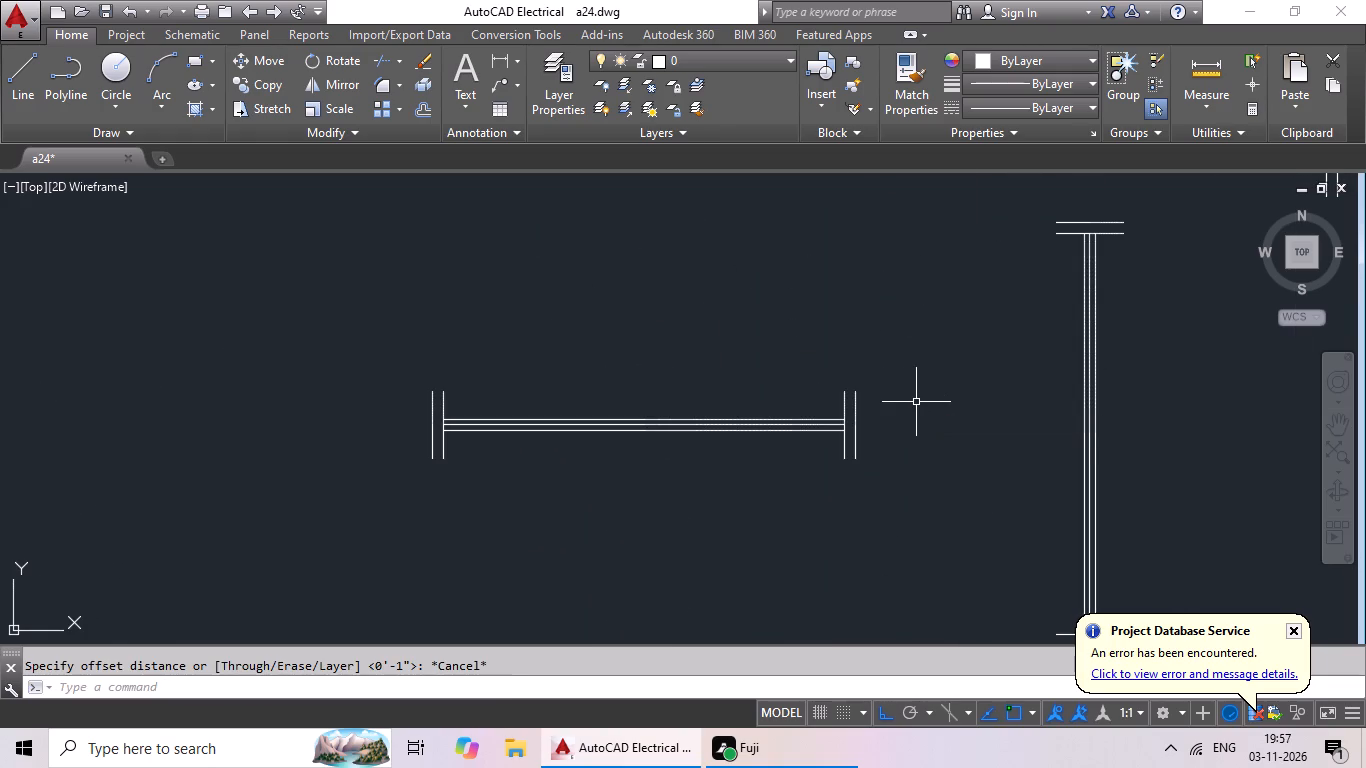
# Offset the inner right end line of the new horizontal copy 2' to the left.
pyautogui.press('o')
pyautogui.press('Return')
pyautogui.write("2'")
pyautogui.press('Return')
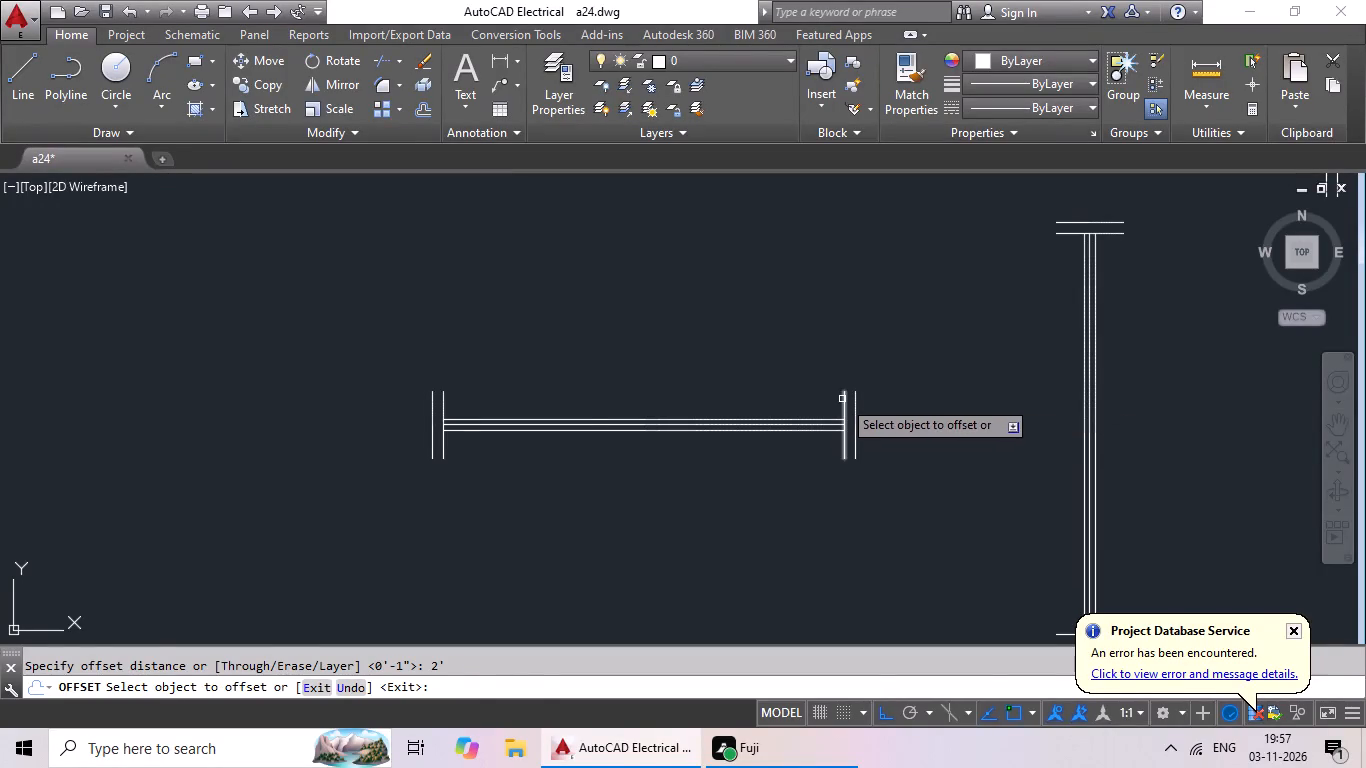
pyautogui.moveTo(842, 399); pyautogui.dragTo(820, 406)
pyautogui.click(805, 406)
pyautogui.press('Escape')
pyautogui.press('Escape')
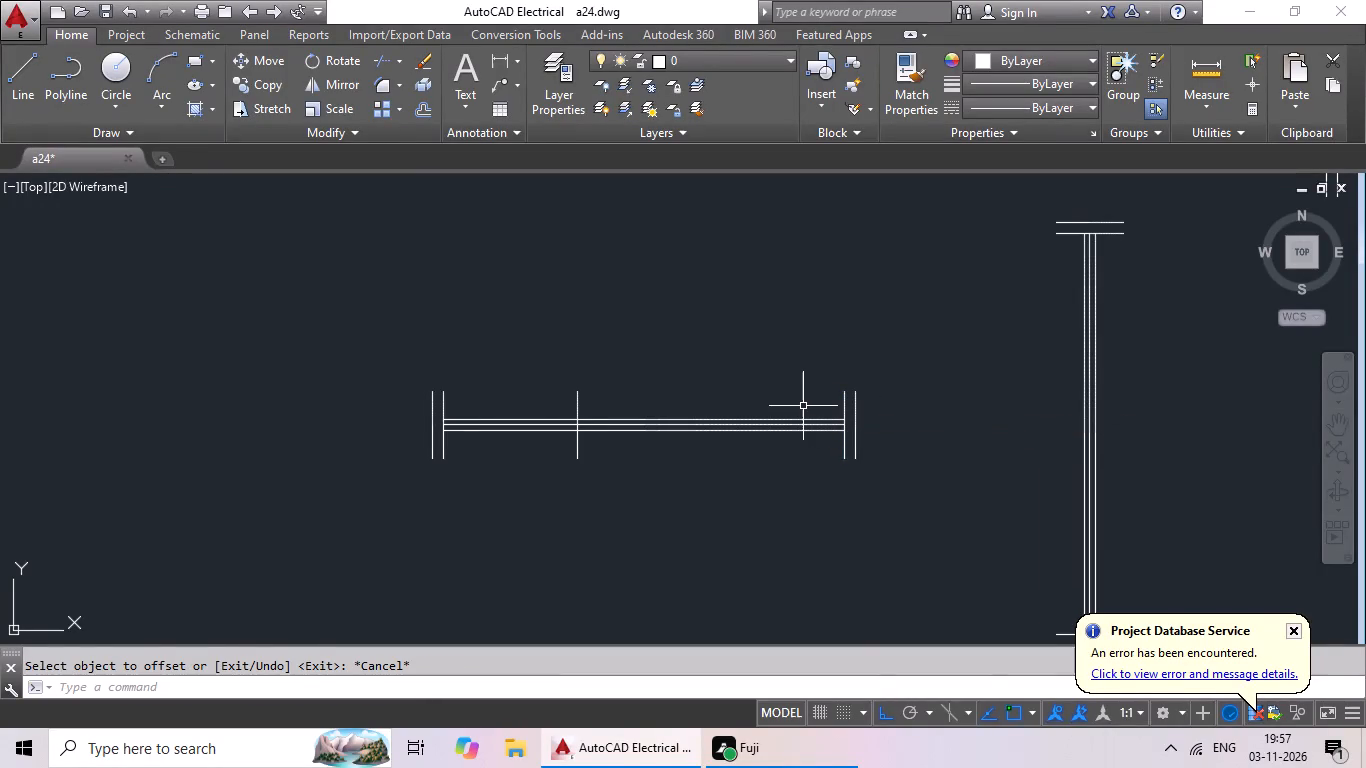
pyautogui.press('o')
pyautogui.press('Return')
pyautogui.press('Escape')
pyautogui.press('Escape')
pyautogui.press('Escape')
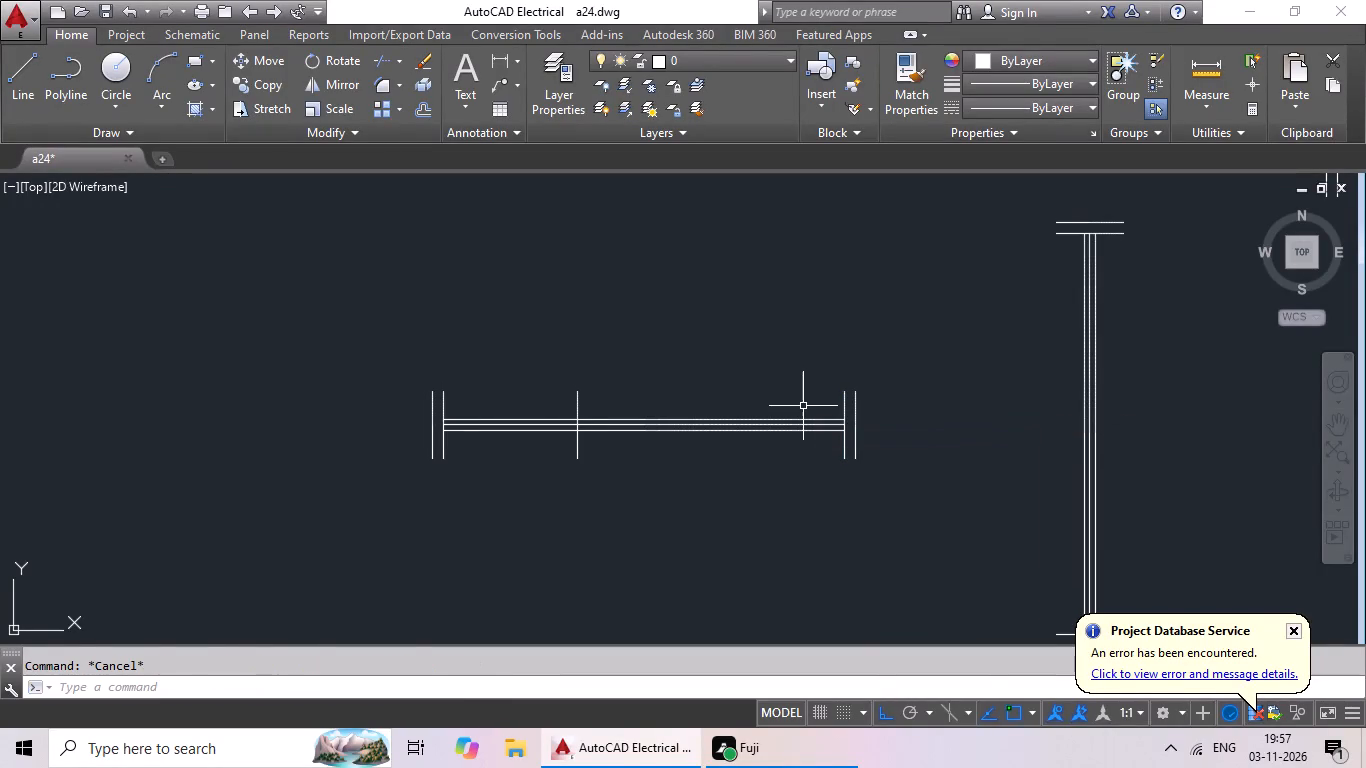
# Offset the new intermediate end line 1" to the left to form a double end line.
pyautogui.press('o')
pyautogui.press('Return')
pyautogui.write('1"')
pyautogui.press('Return')
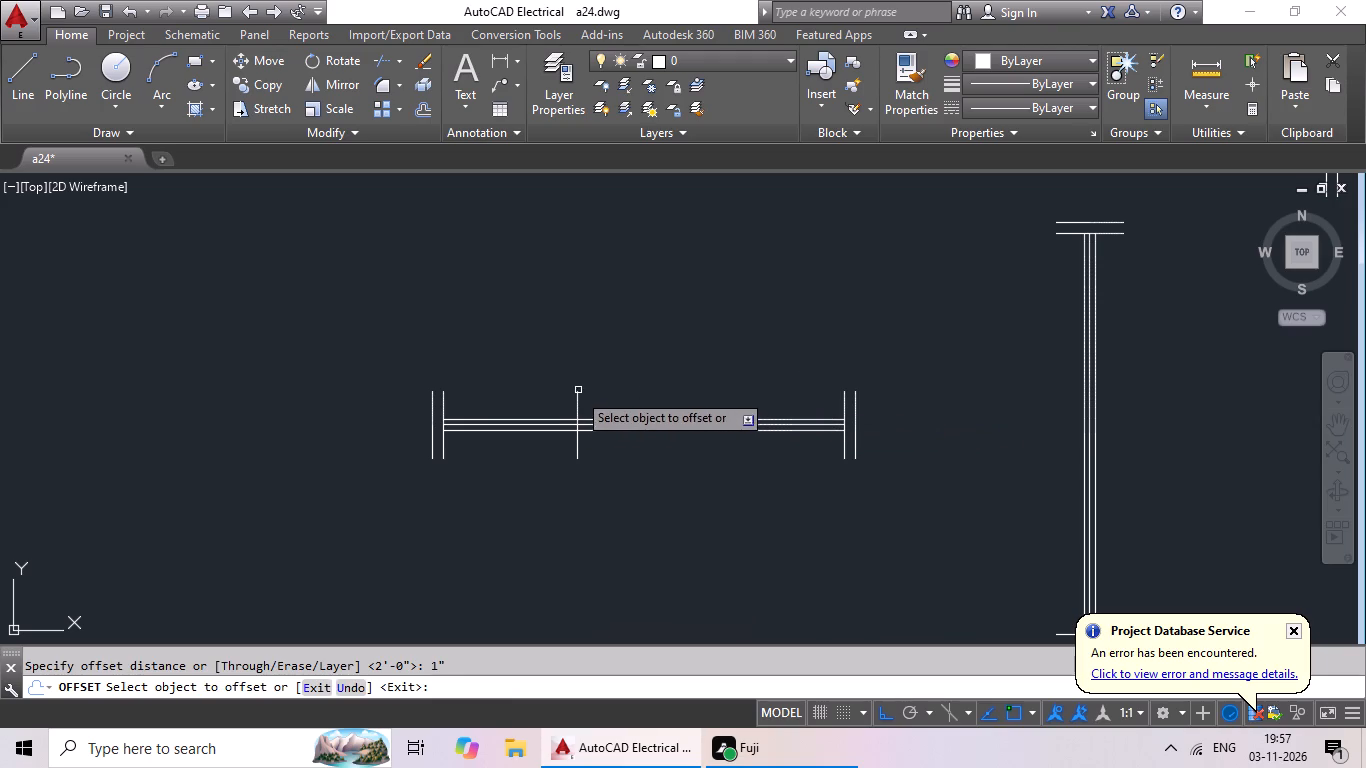
pyautogui.moveTo(577, 396); pyautogui.dragTo(553, 394)
pyautogui.click(525, 420)
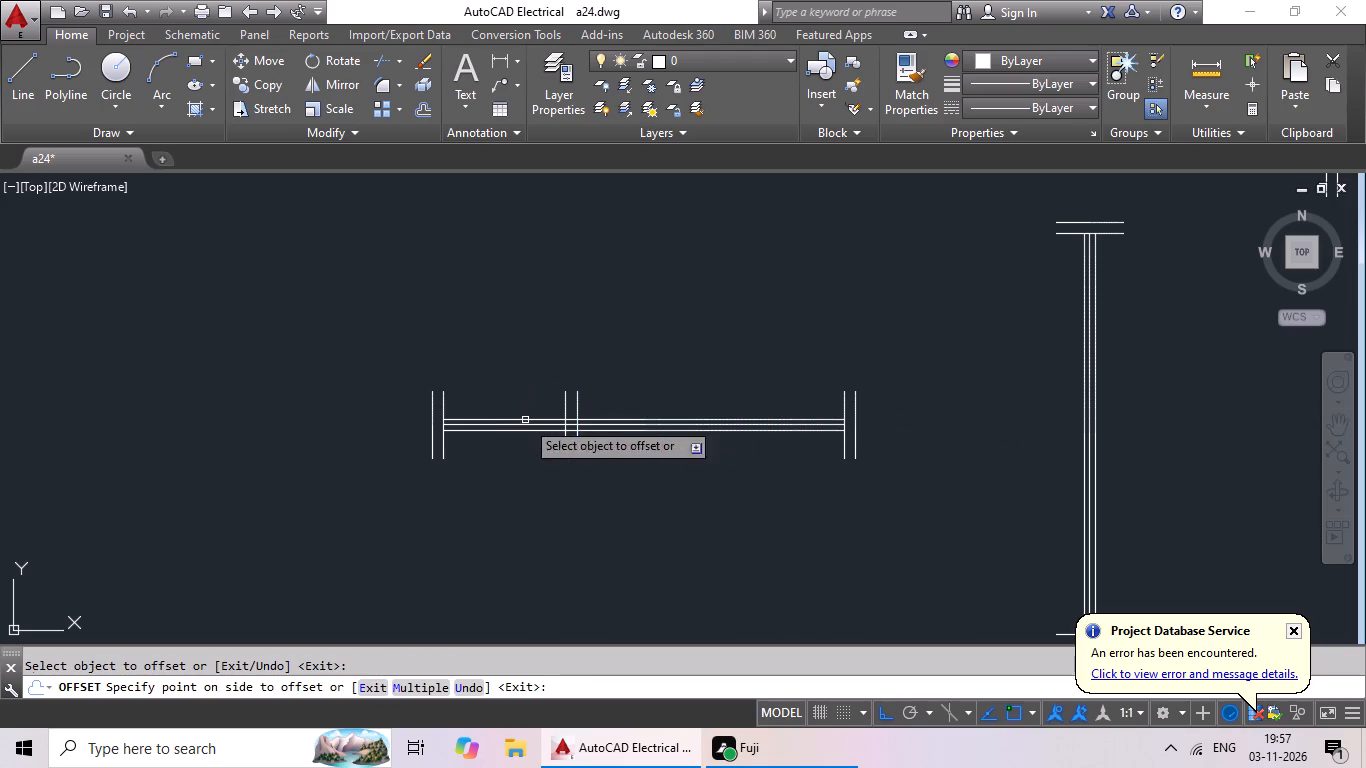
pyautogui.press('Escape')
pyautogui.press('Escape')
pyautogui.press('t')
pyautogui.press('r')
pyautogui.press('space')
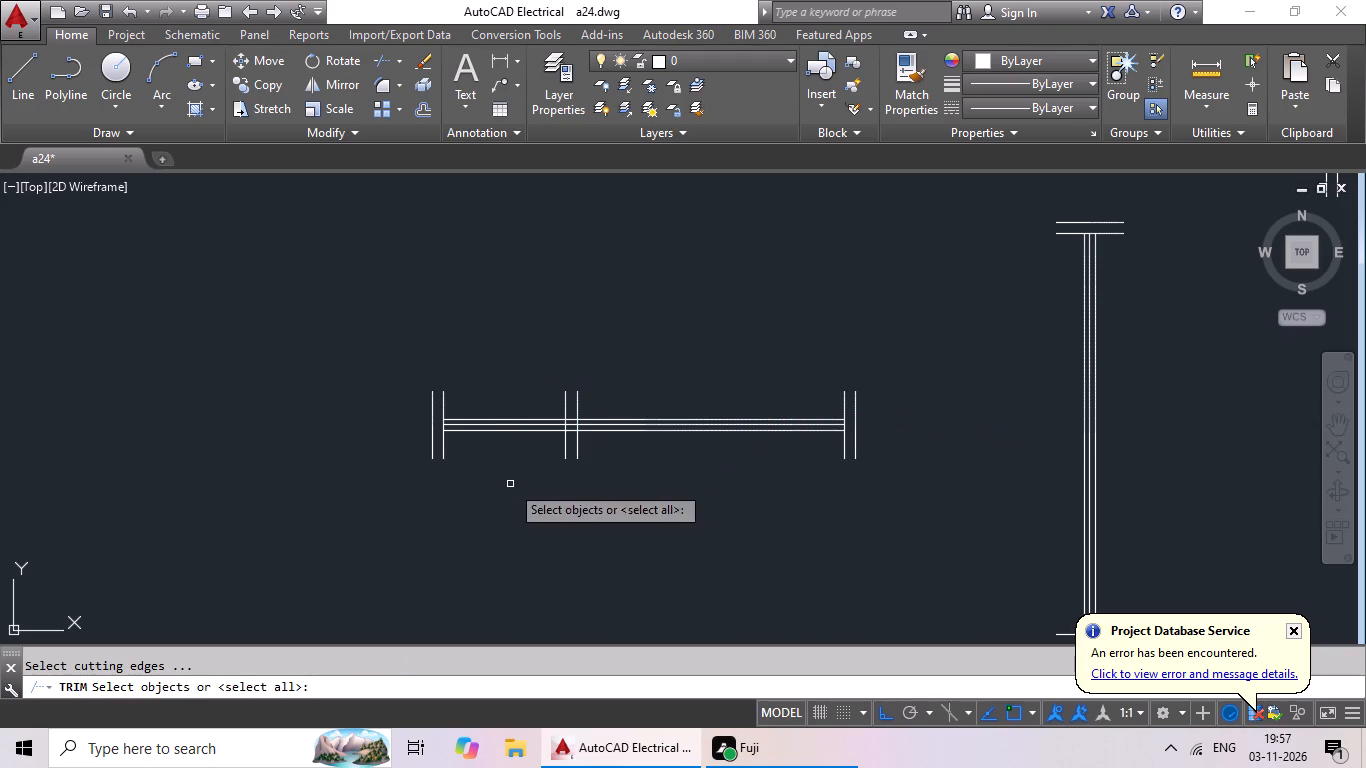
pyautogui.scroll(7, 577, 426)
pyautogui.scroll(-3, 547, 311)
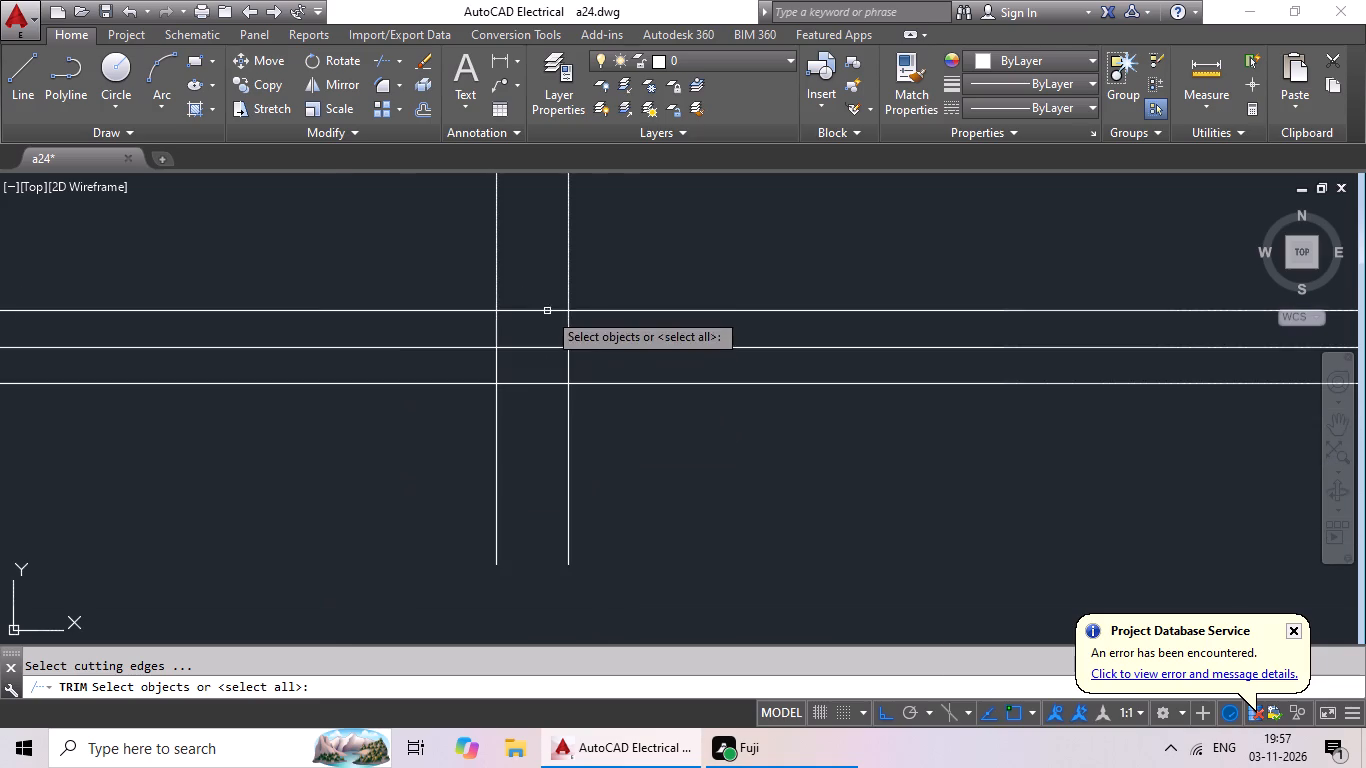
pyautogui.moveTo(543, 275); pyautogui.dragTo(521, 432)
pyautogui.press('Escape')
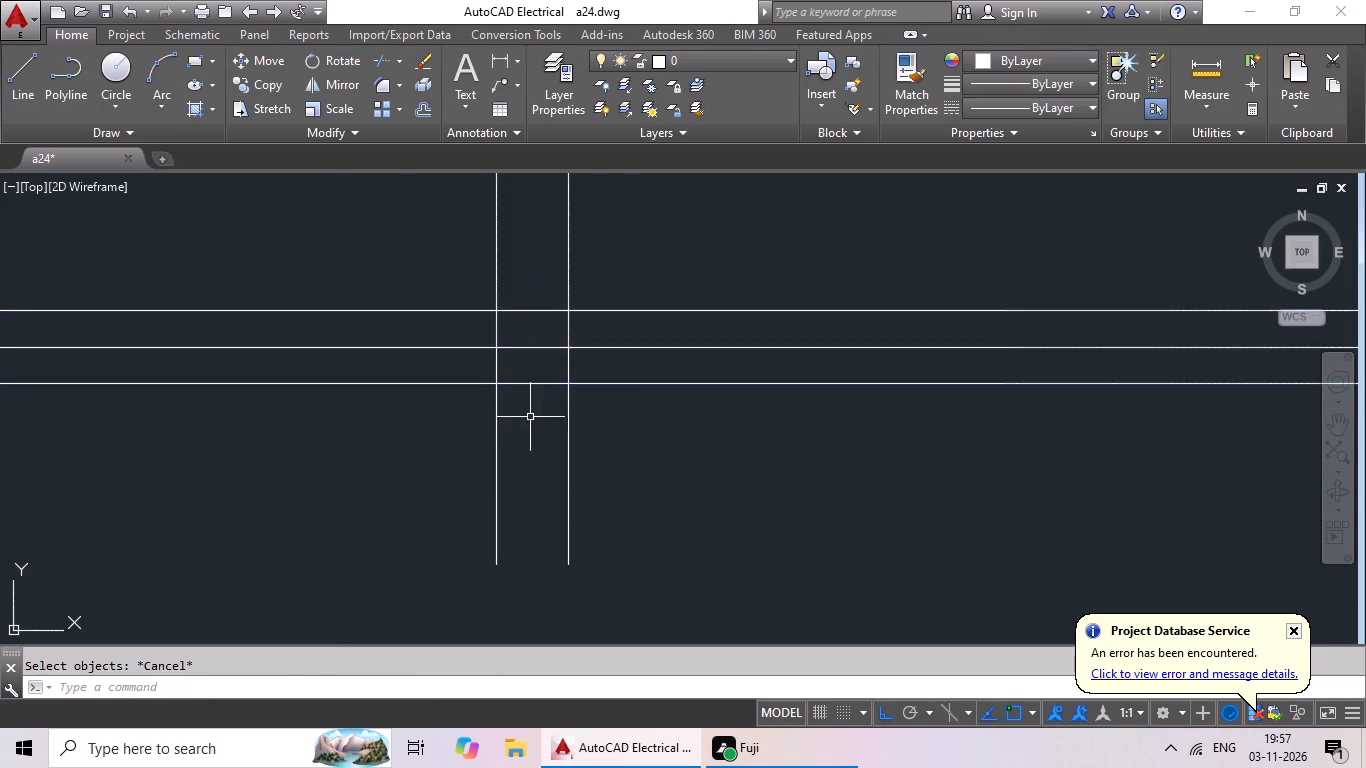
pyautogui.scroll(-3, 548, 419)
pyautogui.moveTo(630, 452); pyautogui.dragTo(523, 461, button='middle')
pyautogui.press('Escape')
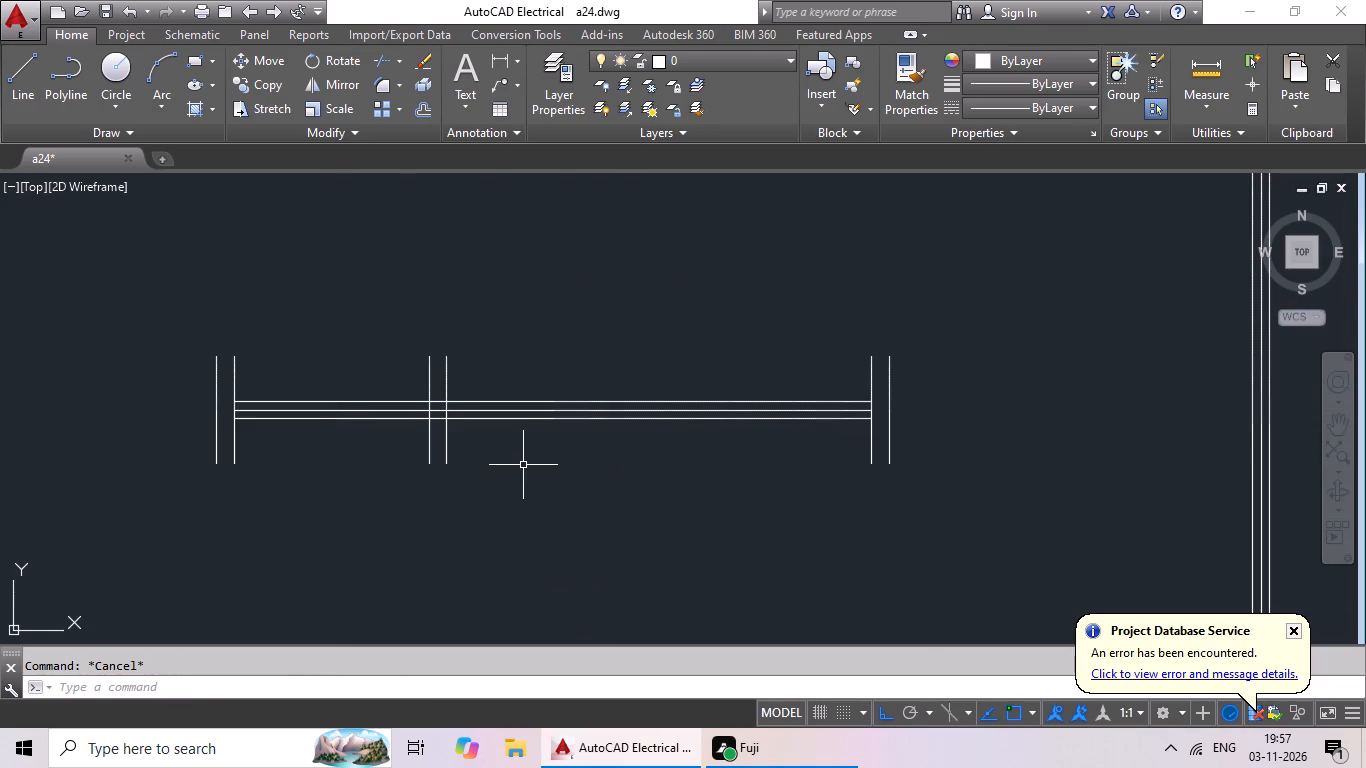
# Trim the three horizontal lines between the two new intermediate end lines.
pyautogui.write('tr')
pyautogui.press('space')
pyautogui.press('space')
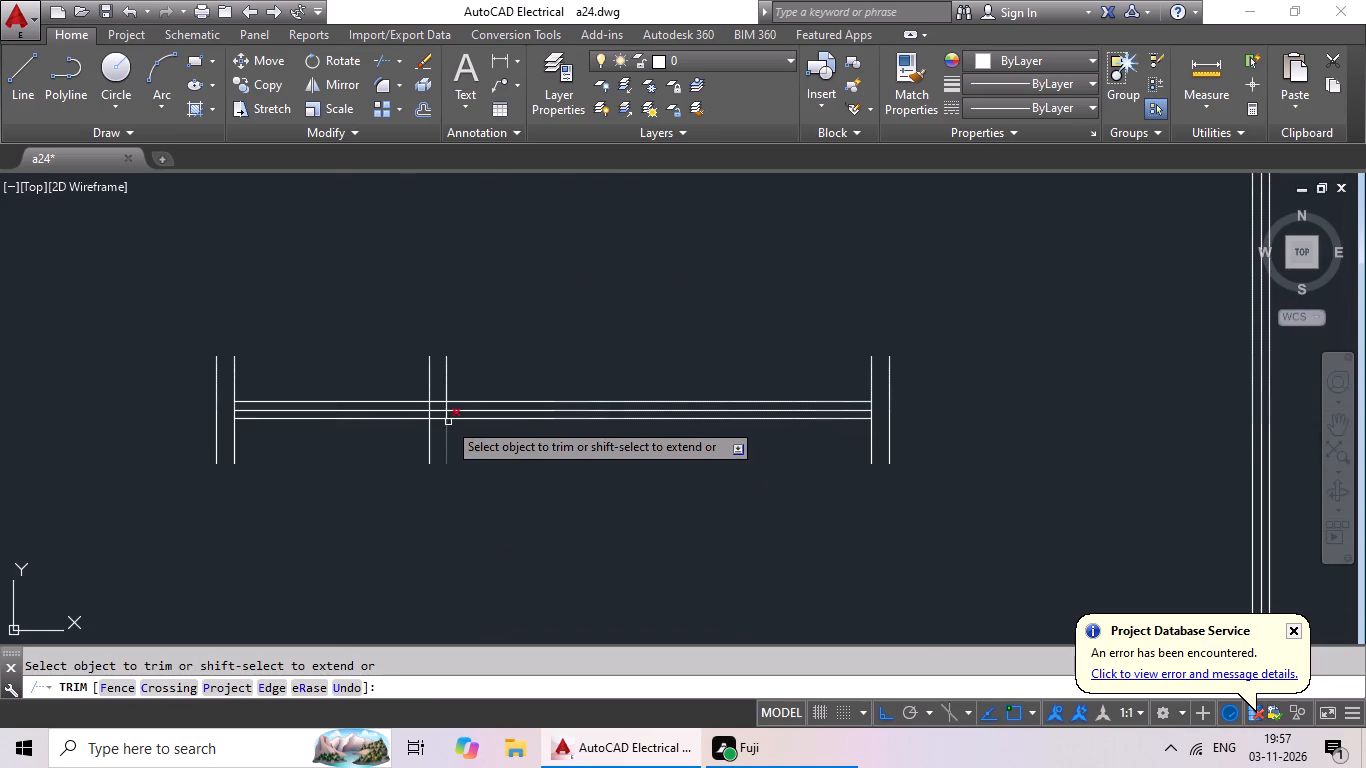
pyautogui.scroll(3, 444, 421)
pyautogui.moveTo(426, 313); pyautogui.dragTo(395, 452)
pyautogui.click(396, 451)
pyautogui.scroll(-3, 414, 441)
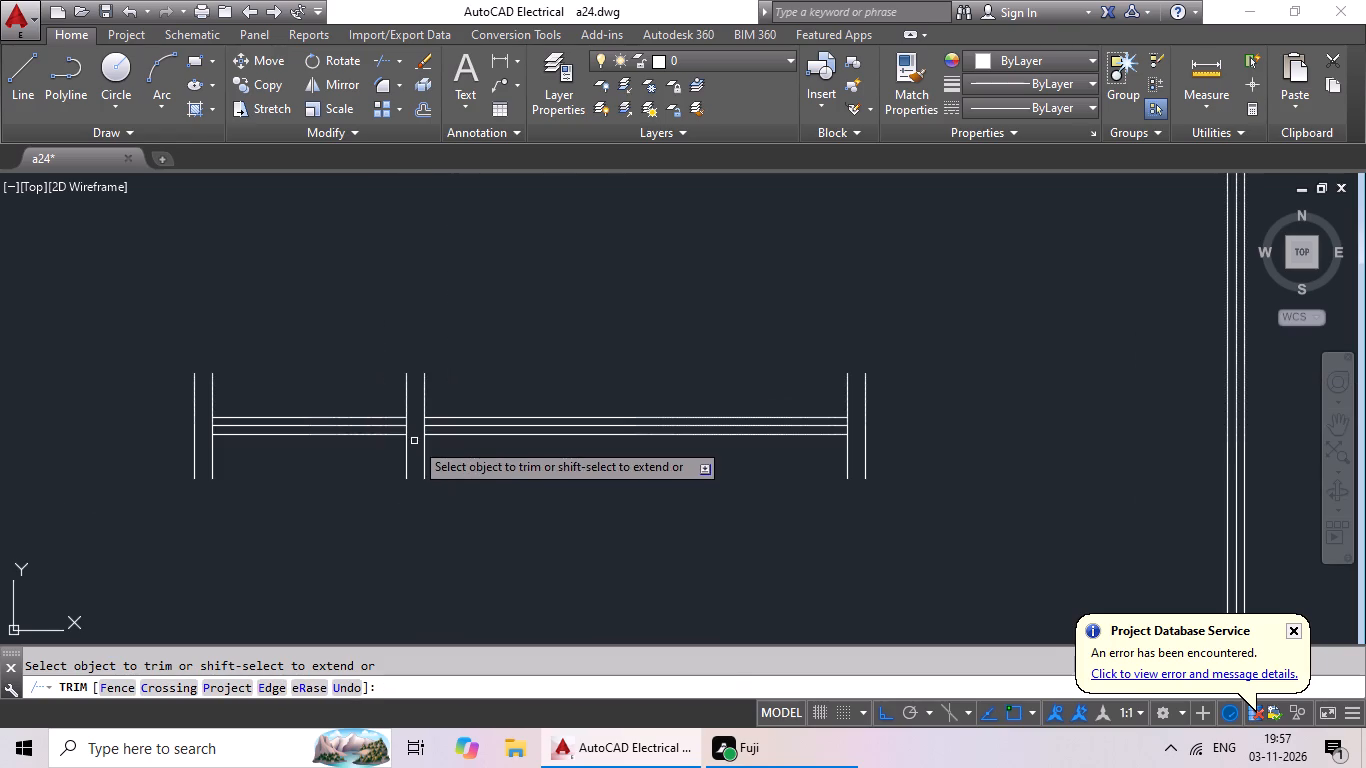
pyautogui.moveTo(309, 382); pyautogui.dragTo(403, 362, button='middle')
pyautogui.press('Escape')
# Erase the leftover horizontal segments and old double end lines left of the 2' symbol.
pyautogui.moveTo(386, 394); pyautogui.dragTo(214, 416)
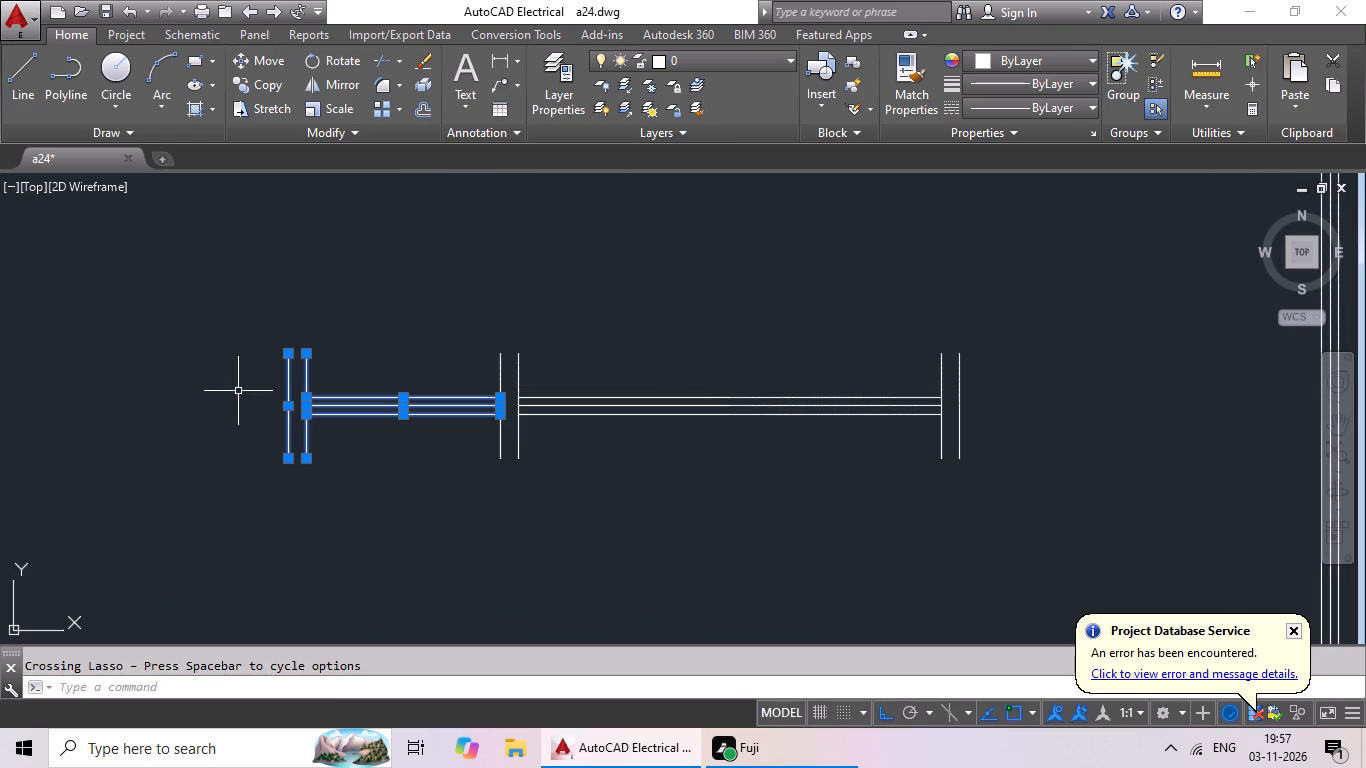
pyautogui.press('Delete')
# Copy the 2' horizontal symbol with 6" double end lines and paste the copy directly below it.
pyautogui.scroll(-3, 320, 381)
pyautogui.moveTo(424, 329); pyautogui.dragTo(421, 442)
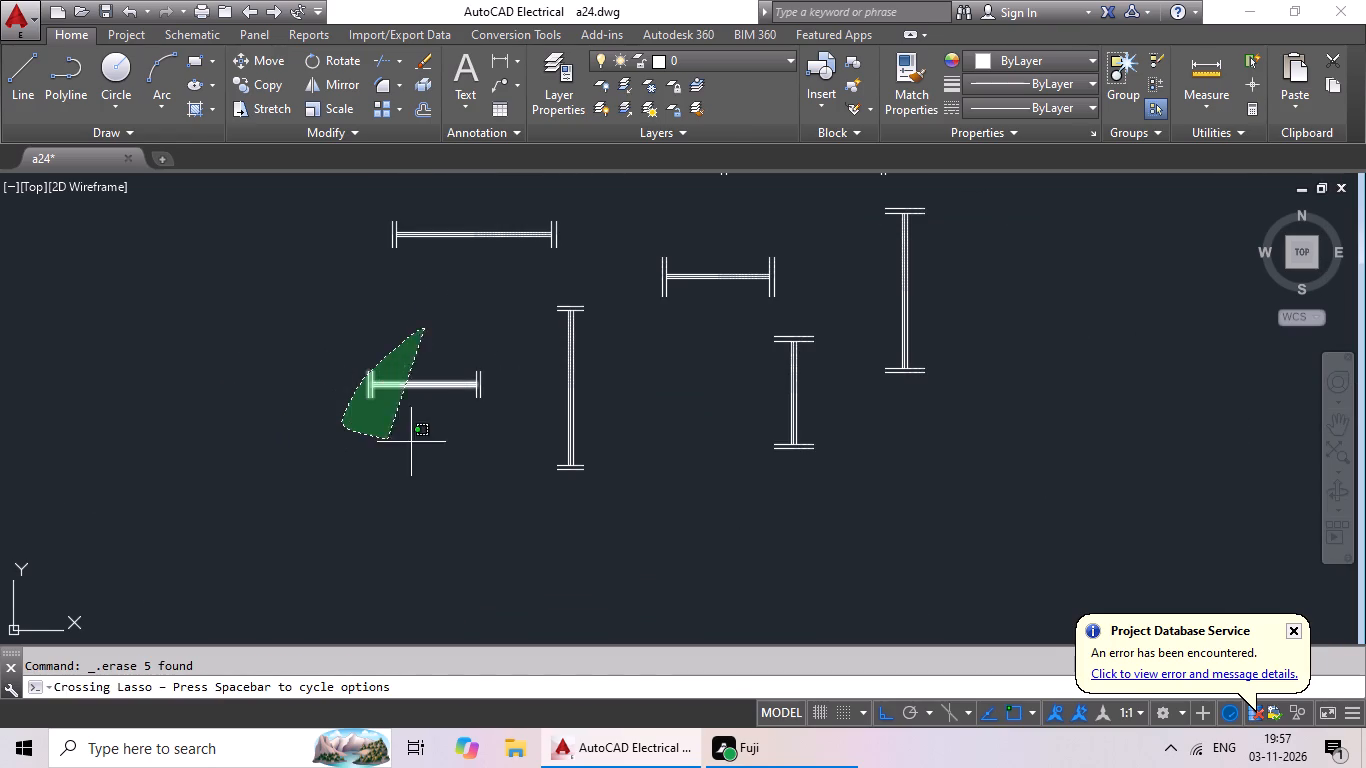
pyautogui.moveTo(421, 442); pyautogui.dragTo(521, 362)
pyautogui.hotkey('ctrl', 'c')
pyautogui.hotkey('ctrl', 'v')
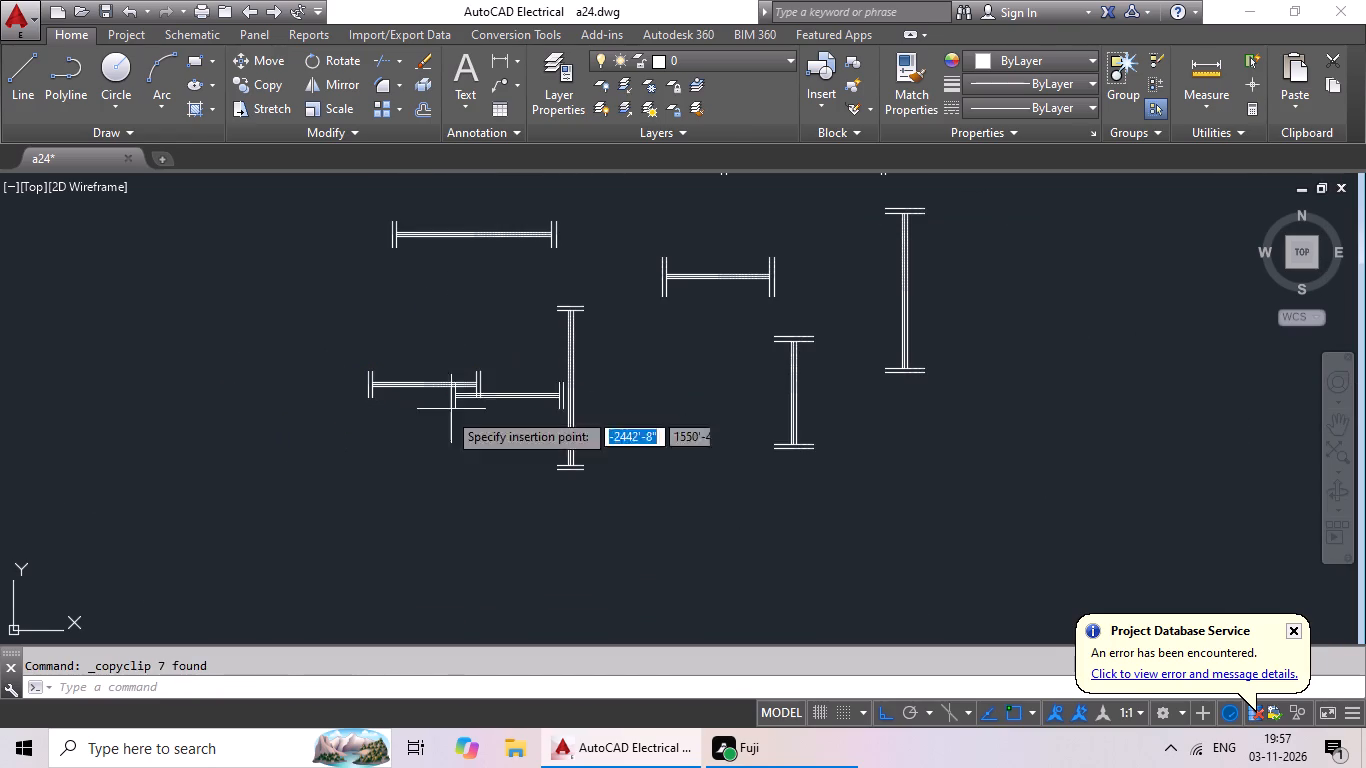
pyautogui.moveTo(366, 455); pyautogui.dragTo(429, 381, button='middle')
pyautogui.click(409, 405)
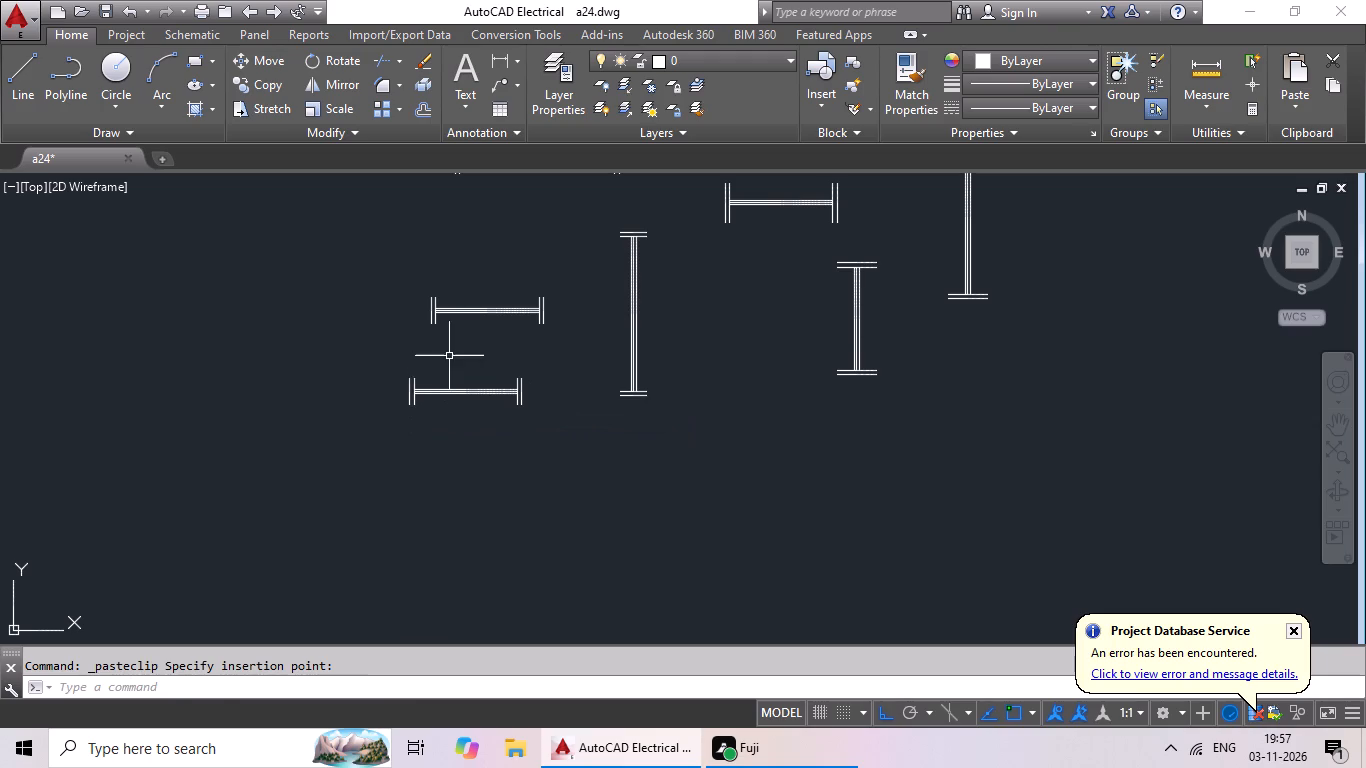
# Rotate the pasted 2' symbol 90° to vertical about the upper end of its outer right end line.
pyautogui.moveTo(449, 355); pyautogui.dragTo(553, 386)
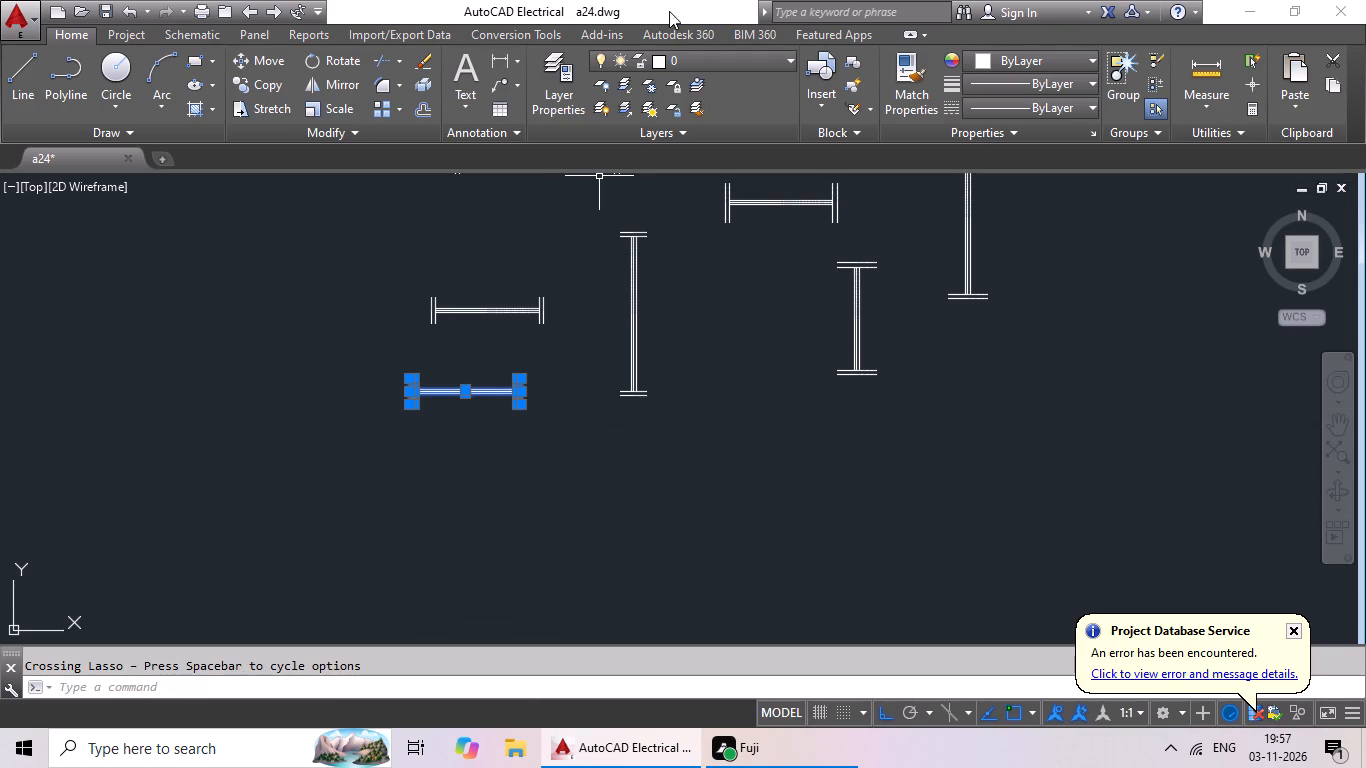
pyautogui.click(311, 57)
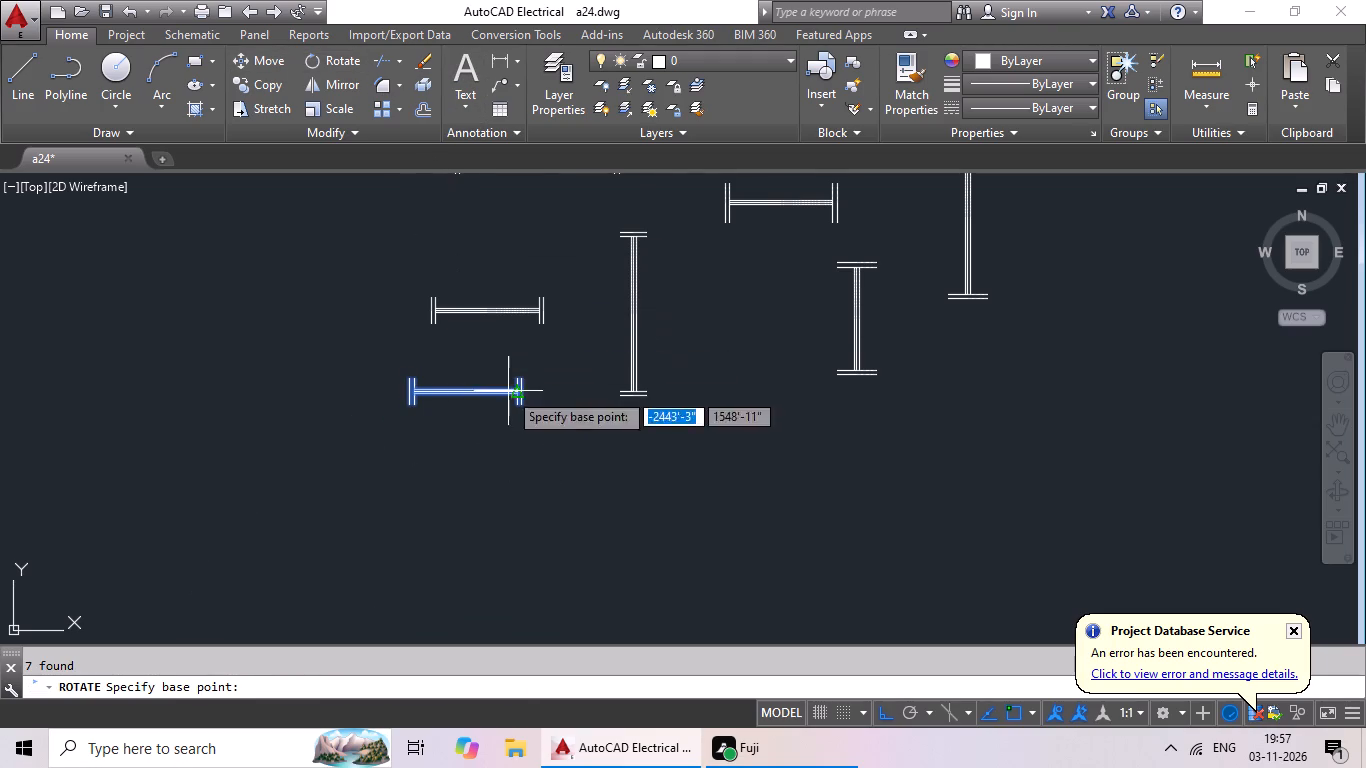
pyautogui.scroll(2, 535, 417)
pyautogui.moveTo(500, 322); pyautogui.dragTo(503, 312)
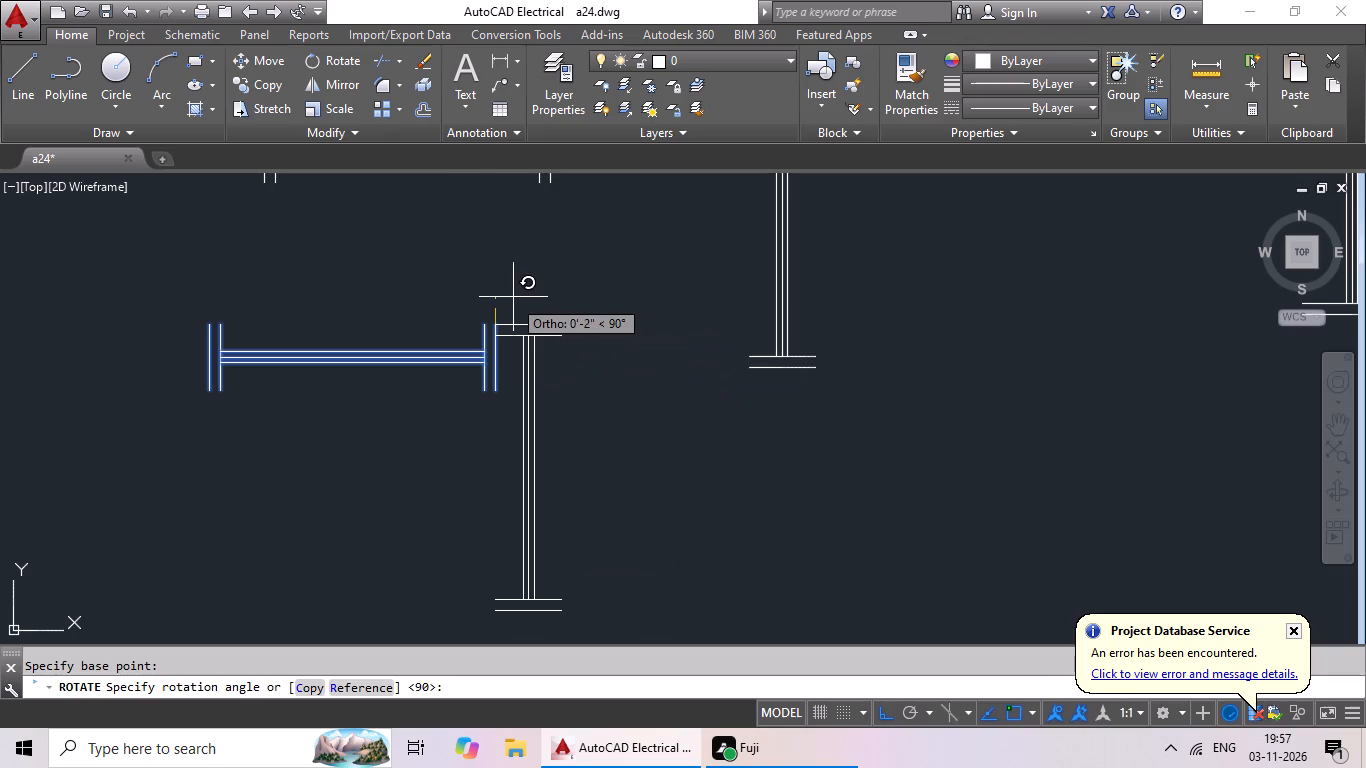
pyautogui.click(513, 297)
# Examine the completed set of opening symbols and their location beside the floor plan.
pyautogui.scroll(-3, 617, 296)
pyautogui.moveTo(627, 321); pyautogui.dragTo(623, 432, button='middle')
pyautogui.scroll(-1, 679, 375)
pyautogui.moveTo(702, 367); pyautogui.dragTo(572, 399, button='middle')
pyautogui.scroll(-2, 596, 378)
pyautogui.moveTo(600, 381); pyautogui.dragTo(732, 380, button='middle')
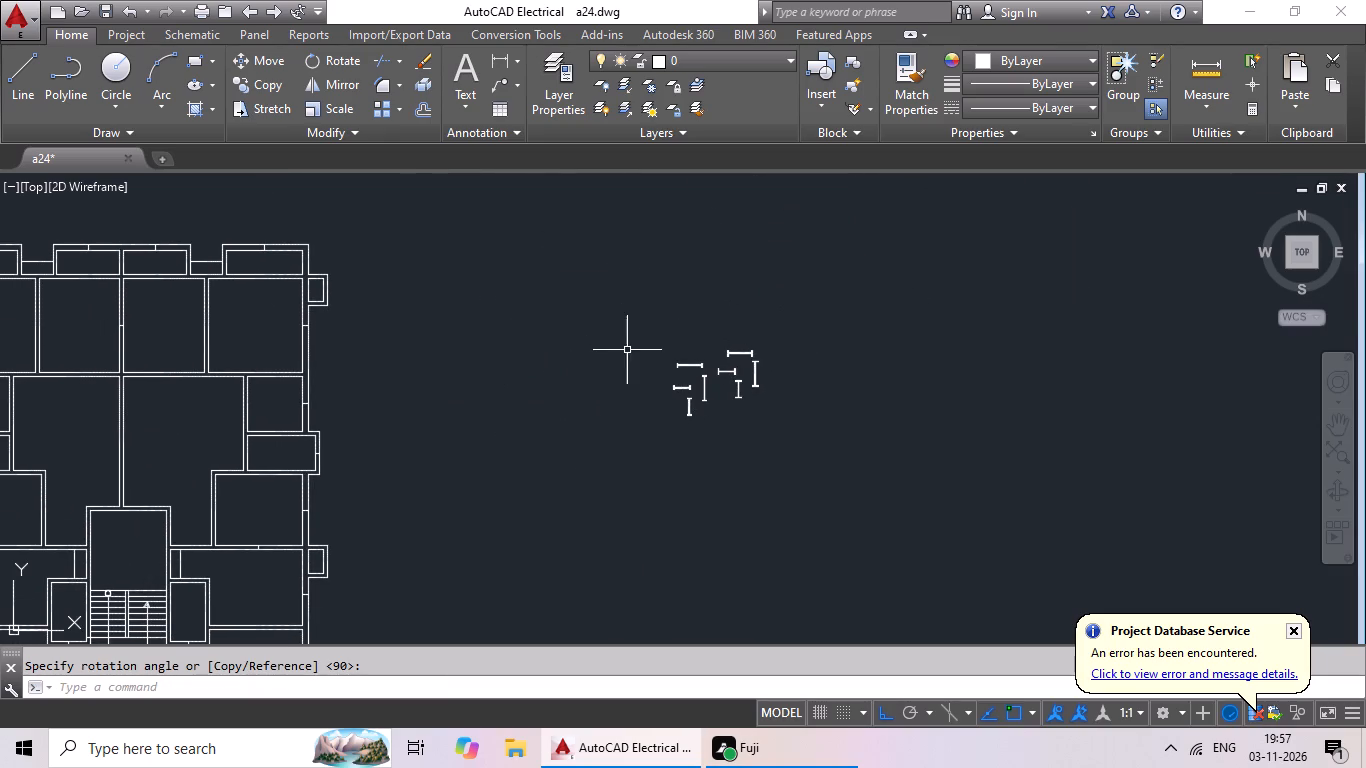
pyautogui.scroll(4, 700, 441)
pyautogui.moveTo(727, 451); pyautogui.dragTo(682, 590, button='middle')
pyautogui.scroll(-2, 668, 521)
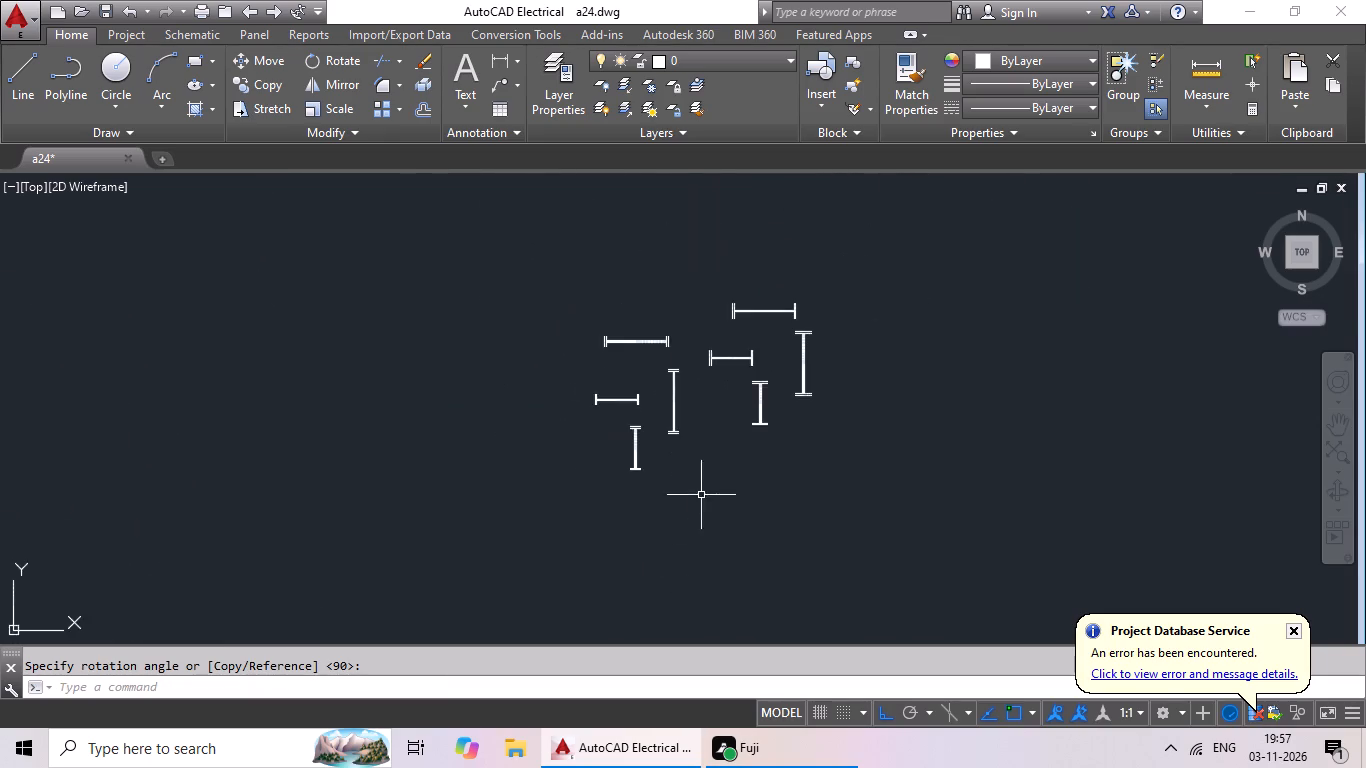
pyautogui.moveTo(702, 494); pyautogui.dragTo(687, 542, button='middle')
pyautogui.moveTo(710, 509); pyautogui.dragTo(701, 565, button='middle')
pyautogui.scroll(-2, 727, 514)
pyautogui.moveTo(728, 514); pyautogui.dragTo(807, 459, button='middle')
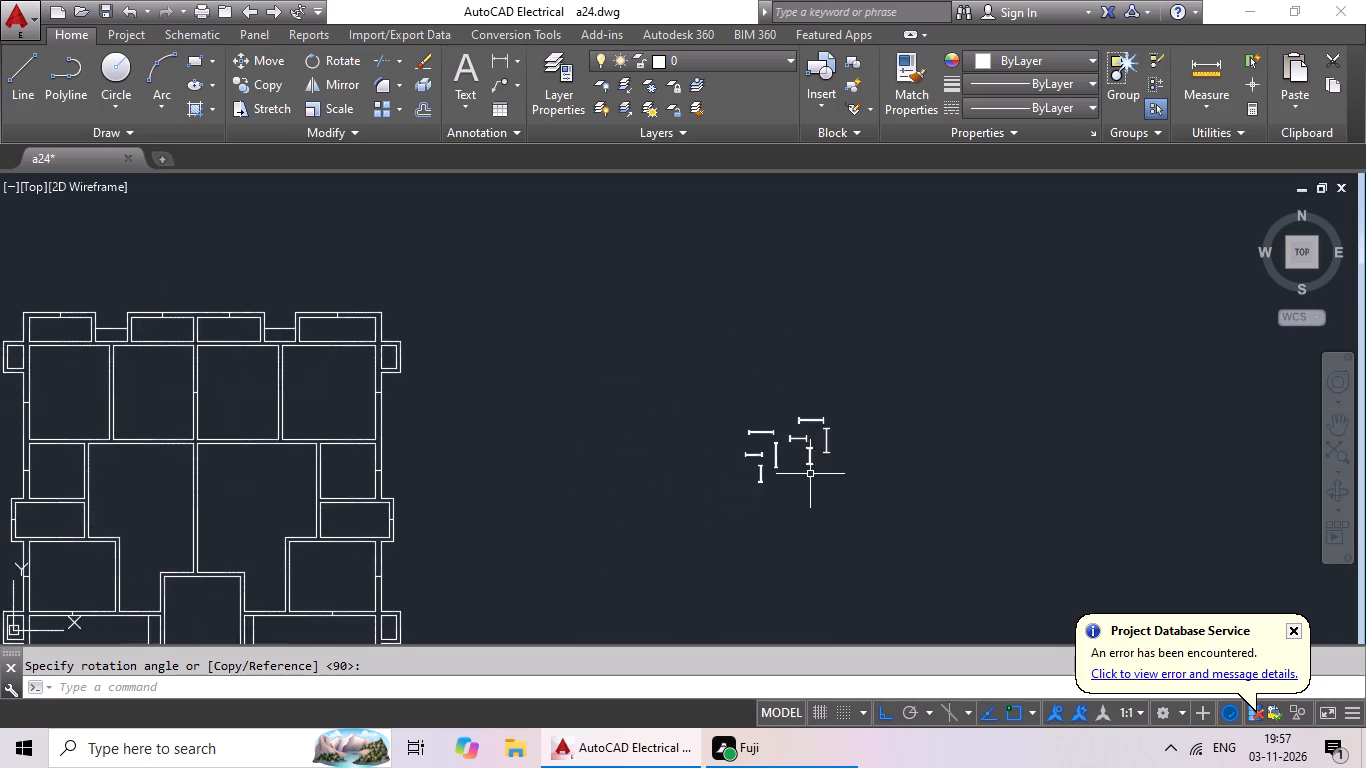
pyautogui.scroll(1, 810, 474)
pyautogui.scroll(-1, 810, 477)
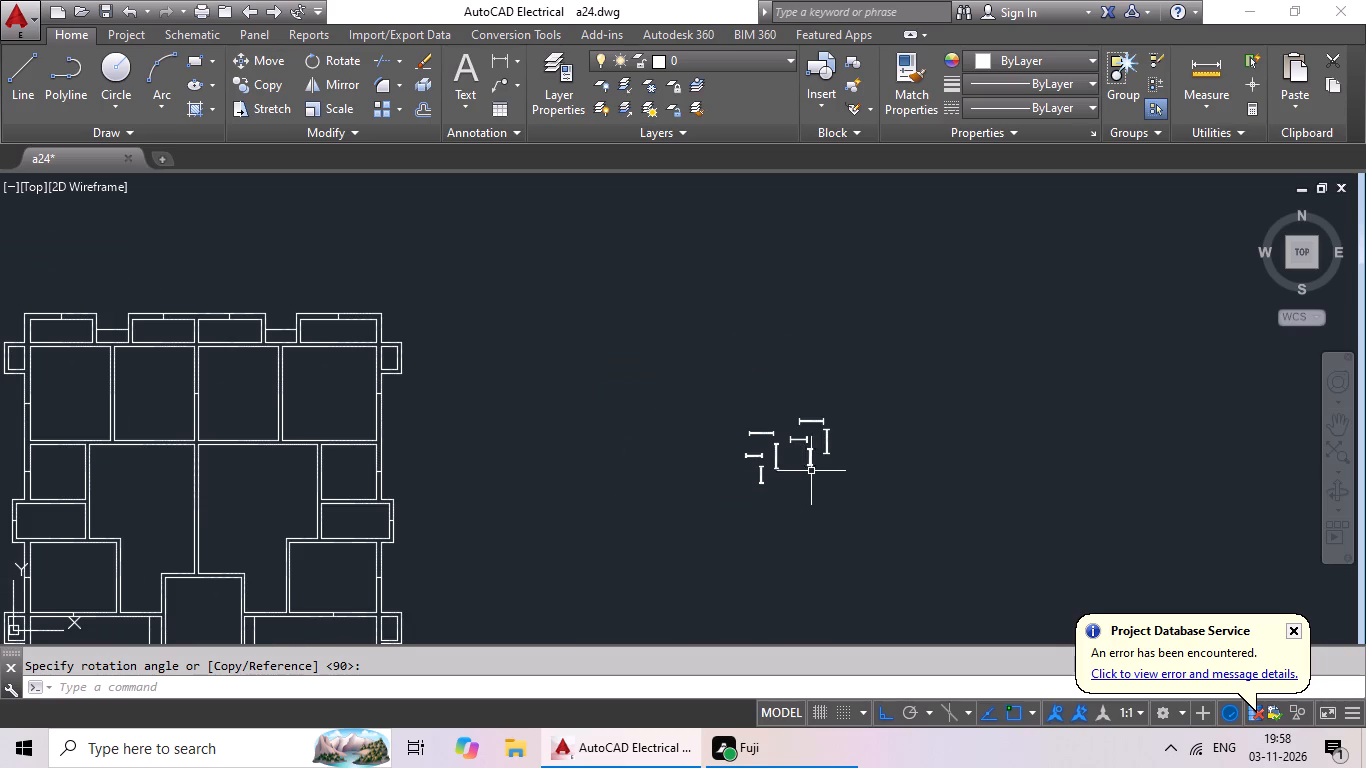
# With Ortho off, copy the 3' horizontal 9" opening symbol by its centre onto the opening mark in the rightmost top room's upper wall.
pyautogui.scroll(2, 833, 423)
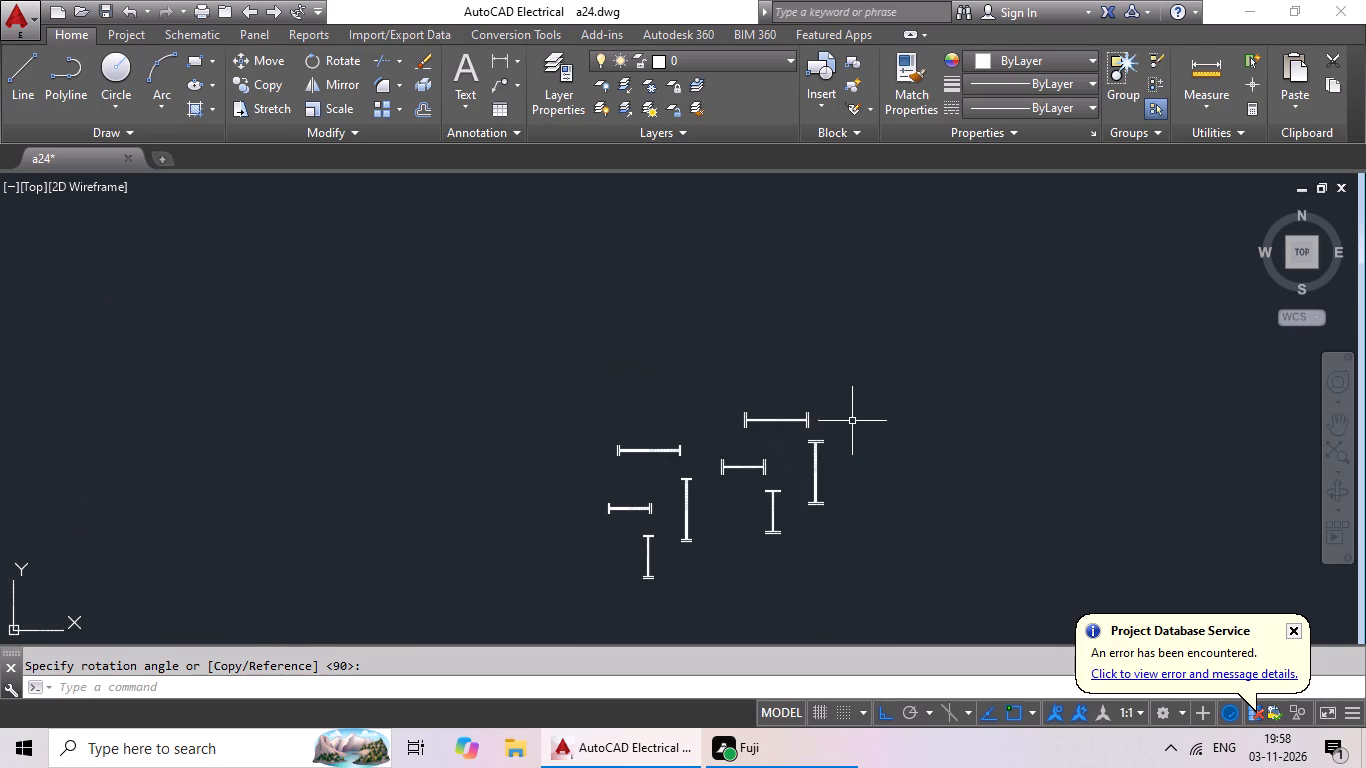
pyautogui.scroll(3, 823, 436)
pyautogui.moveTo(854, 294); pyautogui.dragTo(760, 398)
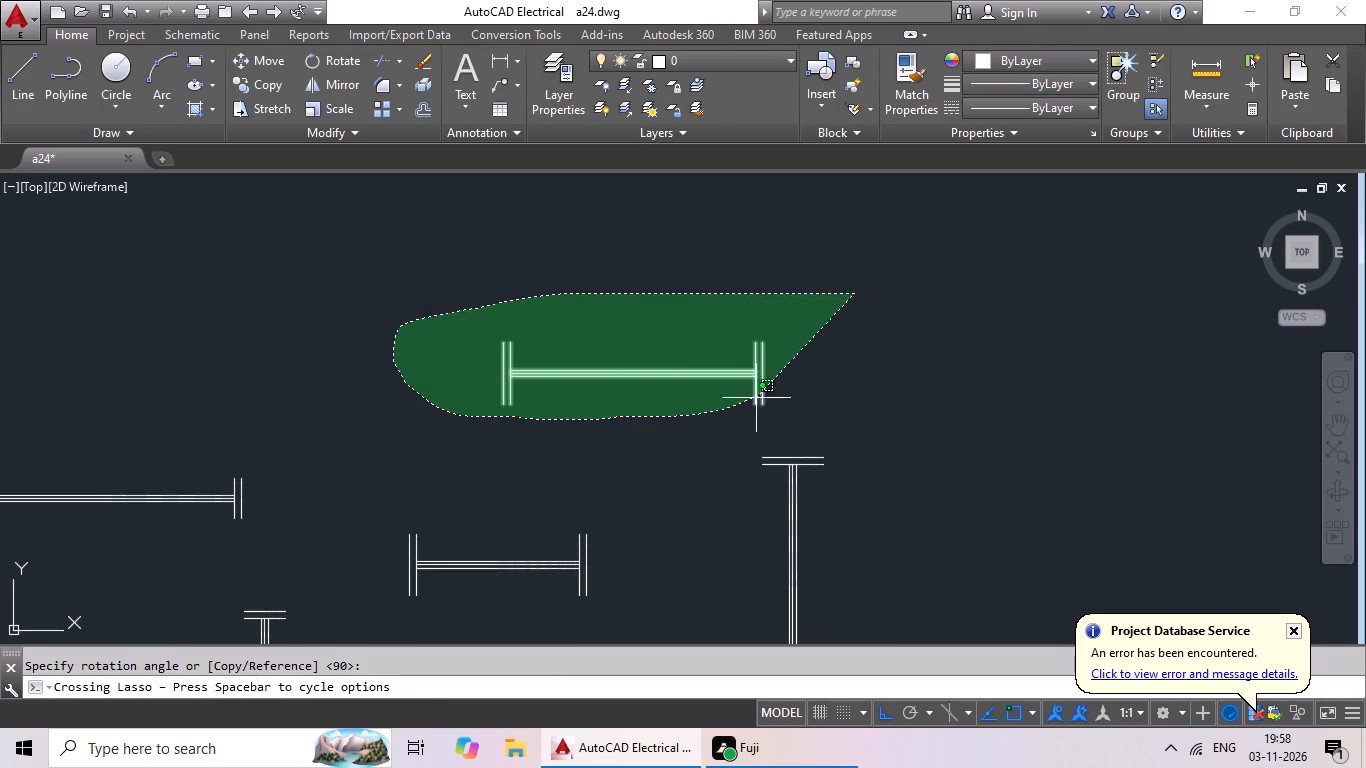
pyautogui.moveTo(760, 398); pyautogui.dragTo(806, 379)
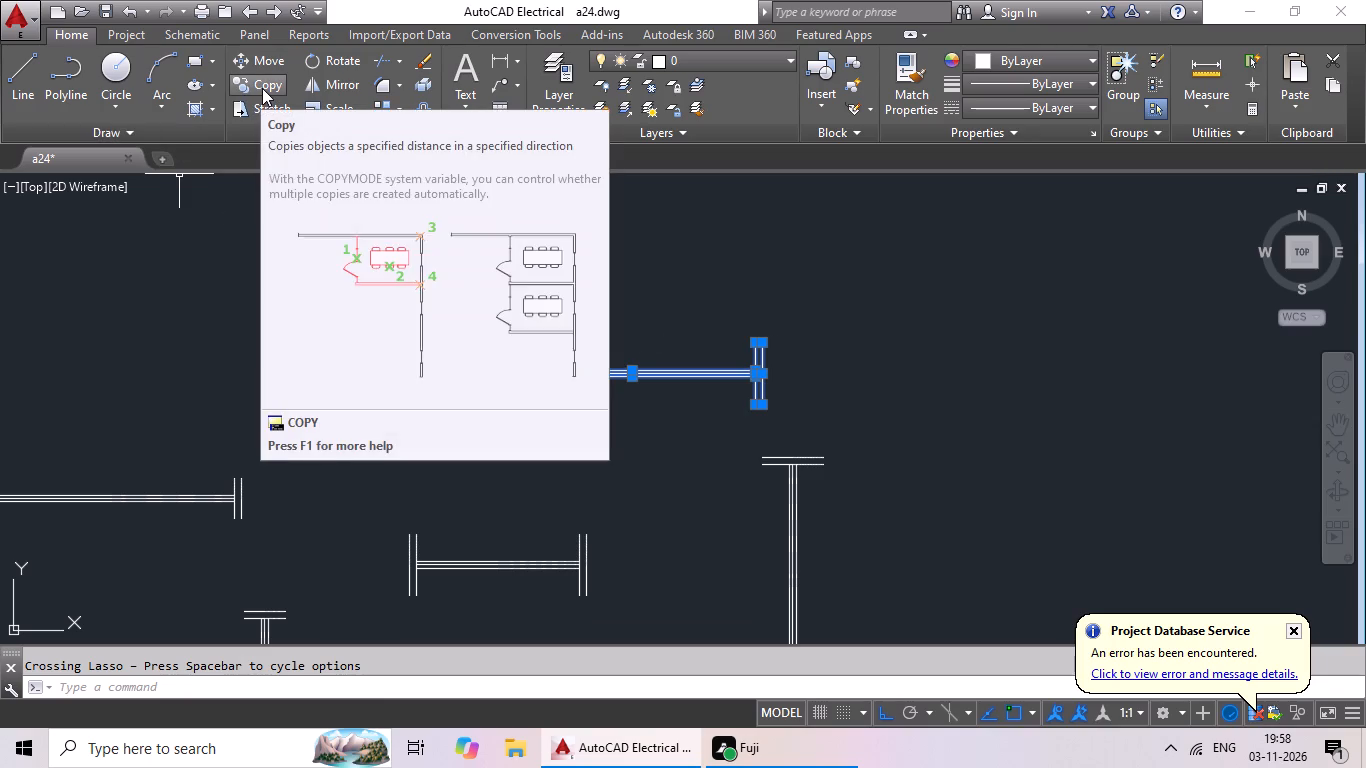
pyautogui.click(262, 87)
pyautogui.scroll(2, 670, 407)
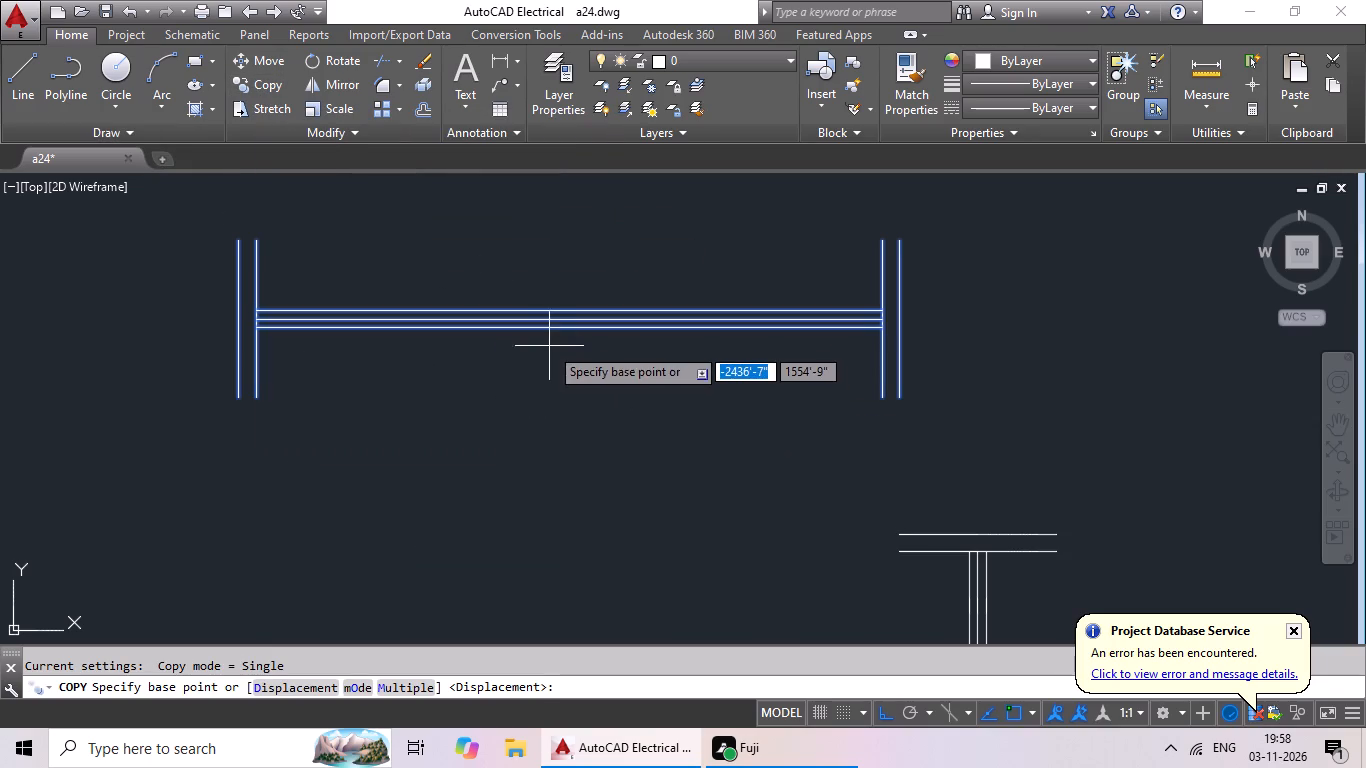
pyautogui.click(566, 321)
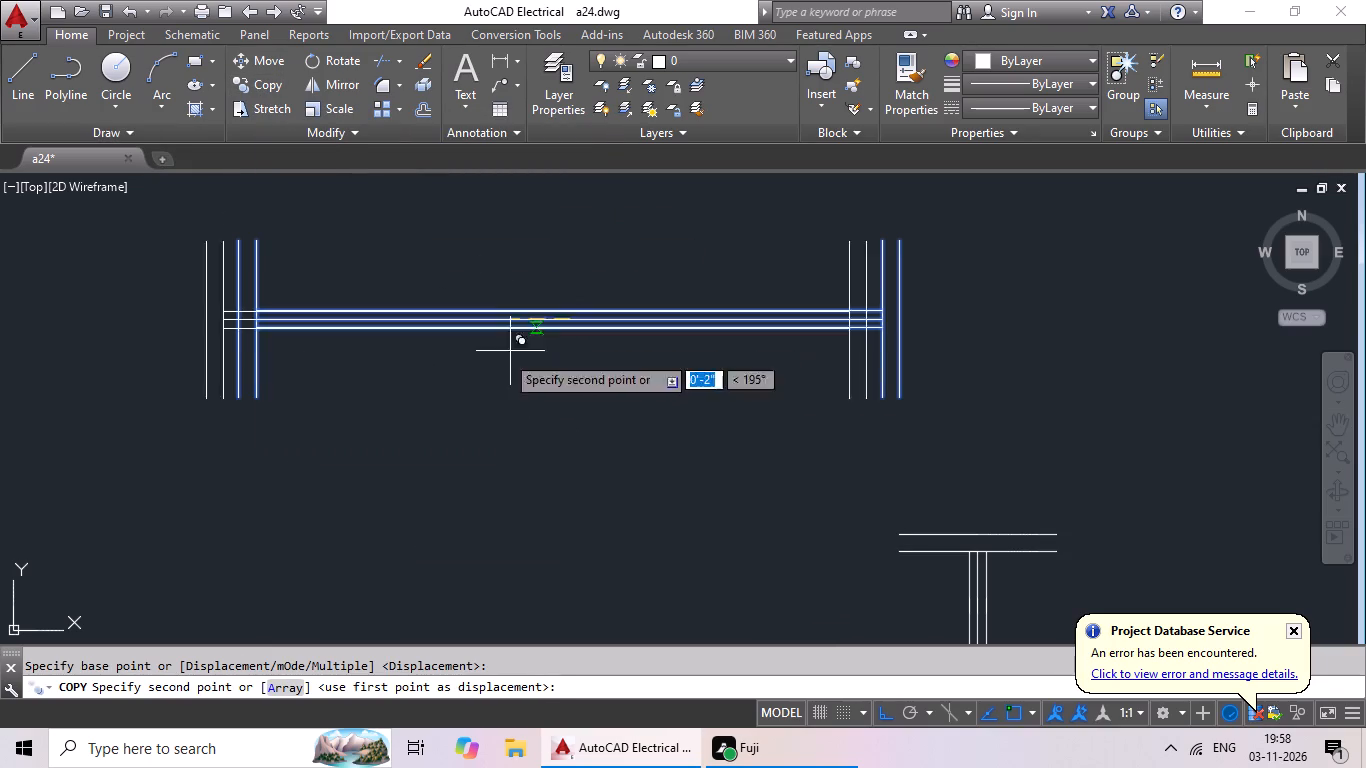
pyautogui.scroll(-3, 470, 385)
pyautogui.moveTo(453, 411); pyautogui.dragTo(498, 352, button='middle')
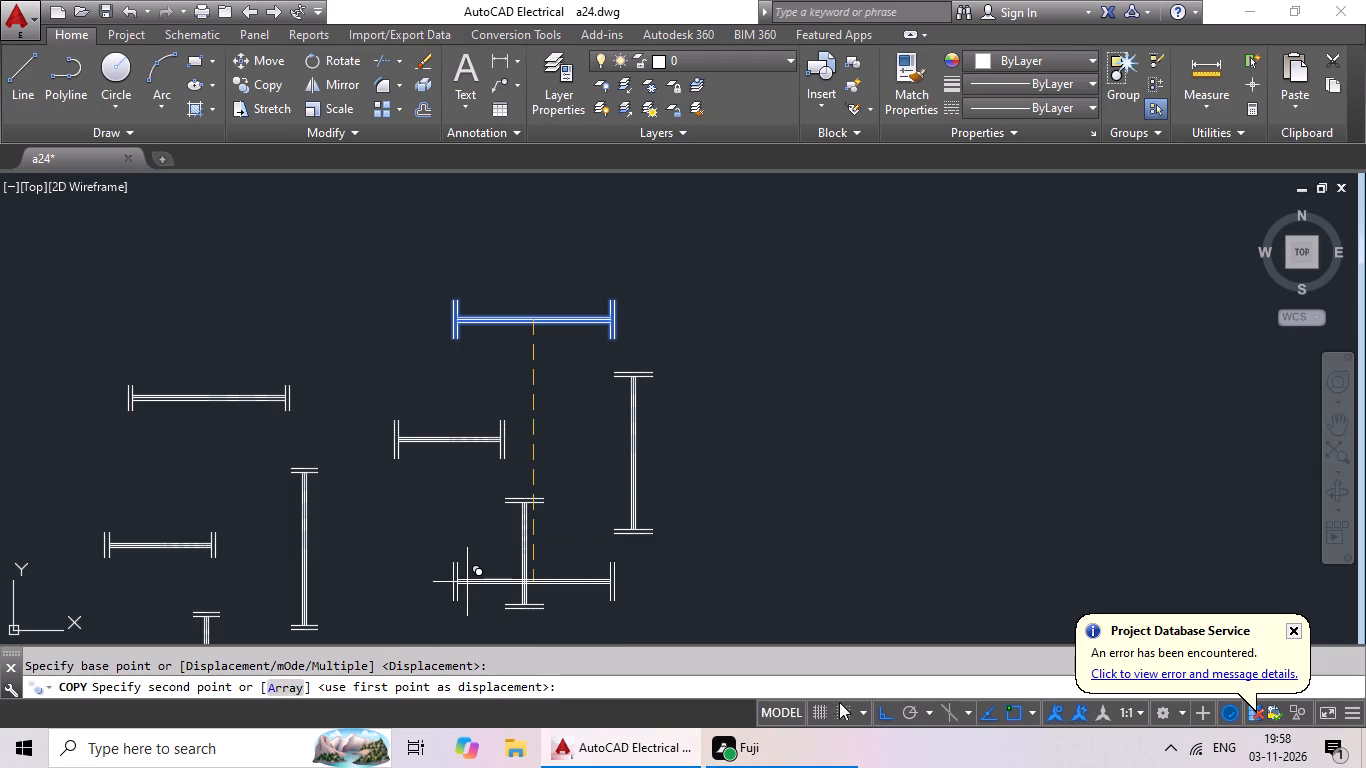
pyautogui.click(885, 711)
pyautogui.moveTo(418, 288); pyautogui.dragTo(749, 340, button='middle')
pyautogui.scroll(-2, 726, 338)
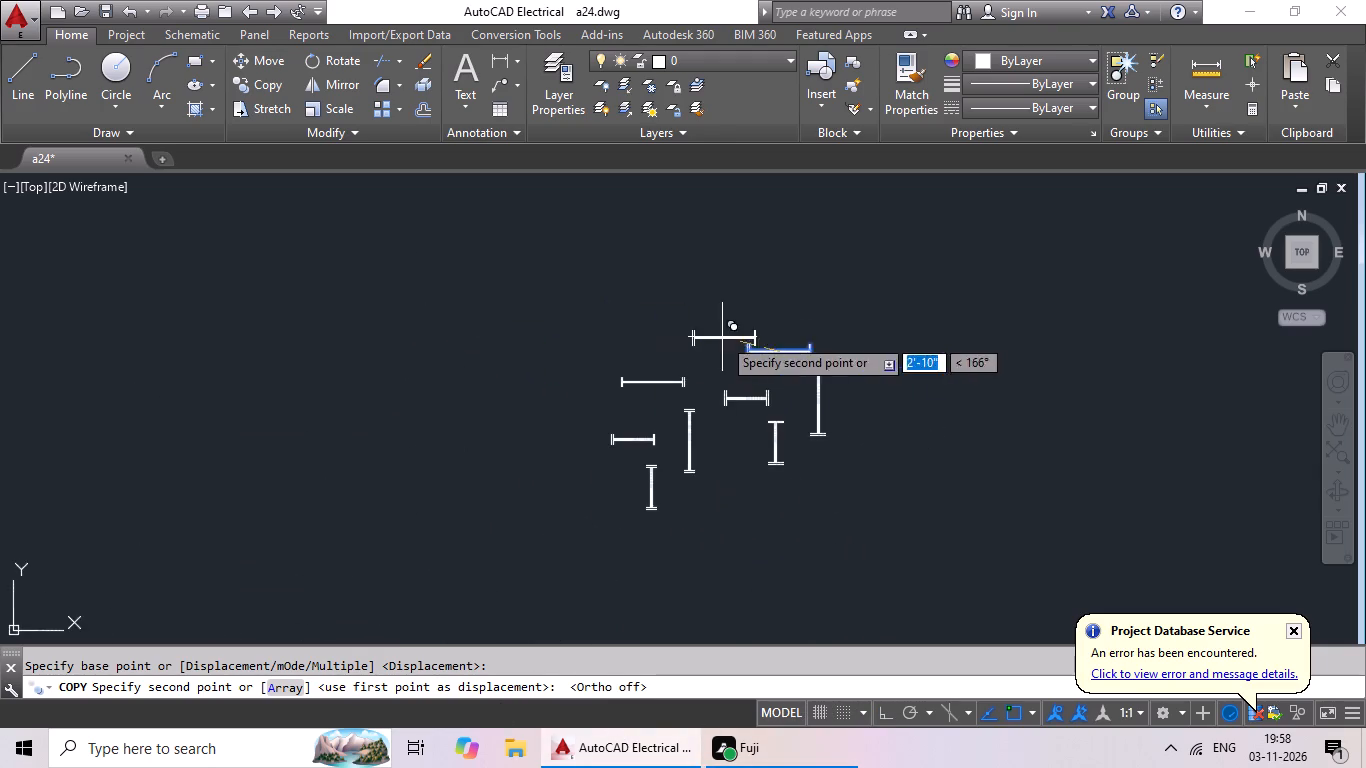
pyautogui.moveTo(608, 329); pyautogui.dragTo(951, 436, button='middle')
pyautogui.scroll(-2, 674, 429)
pyautogui.moveTo(621, 445); pyautogui.dragTo(775, 425, button='middle')
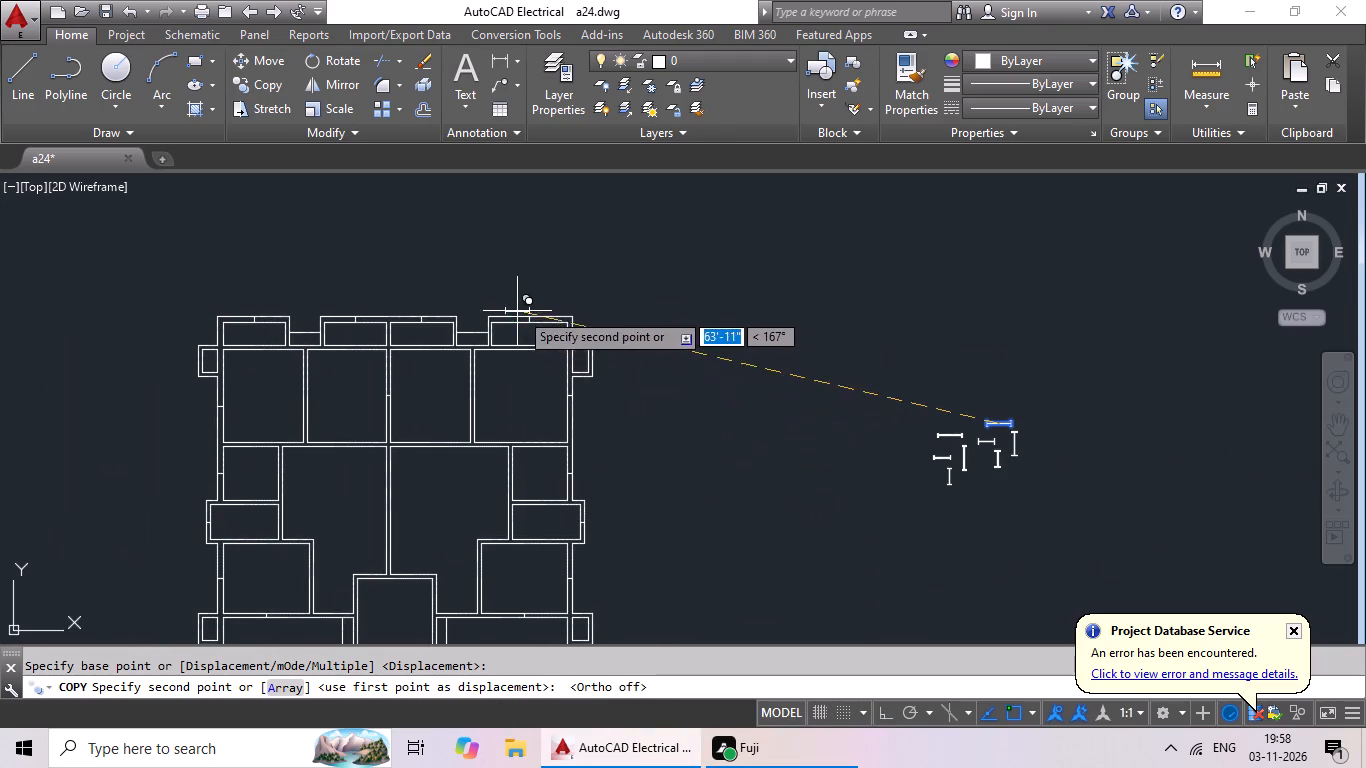
pyautogui.scroll(5, 520, 311)
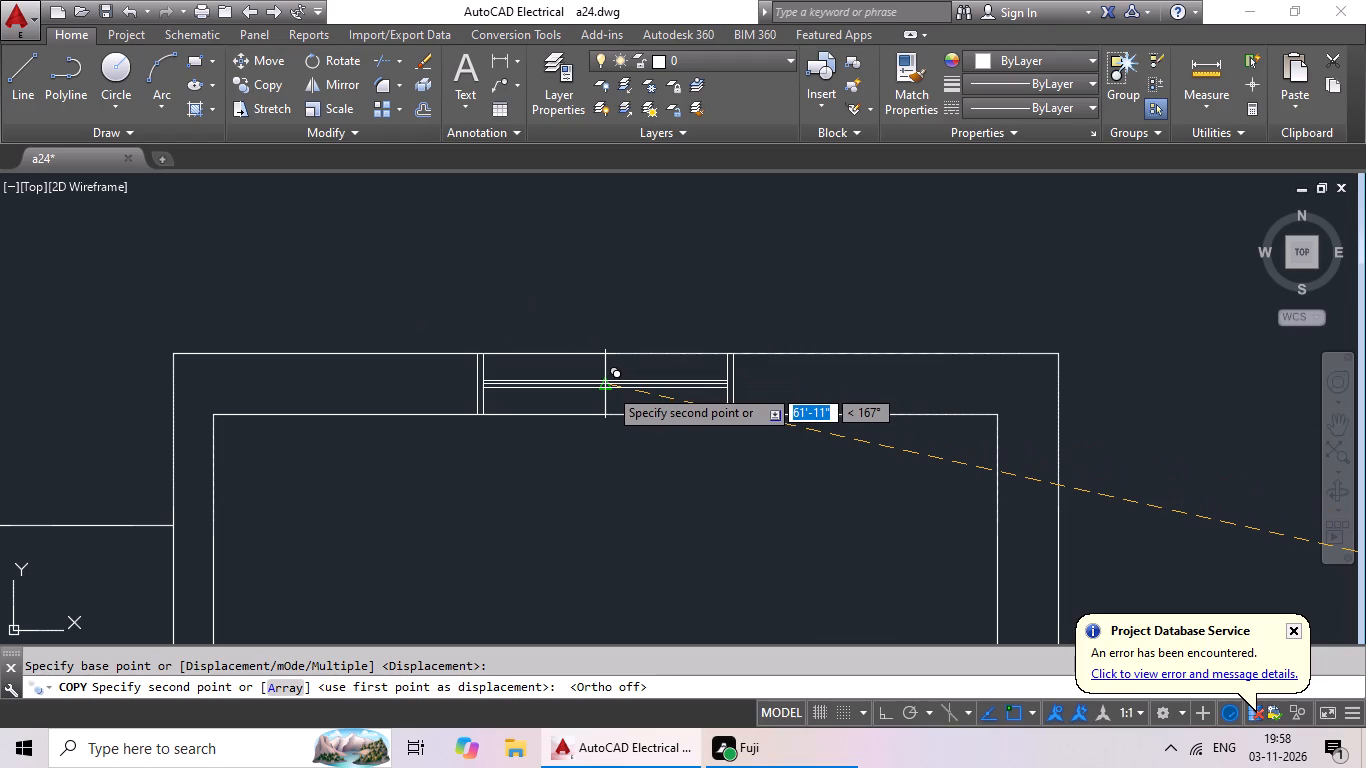
pyautogui.click(608, 387)
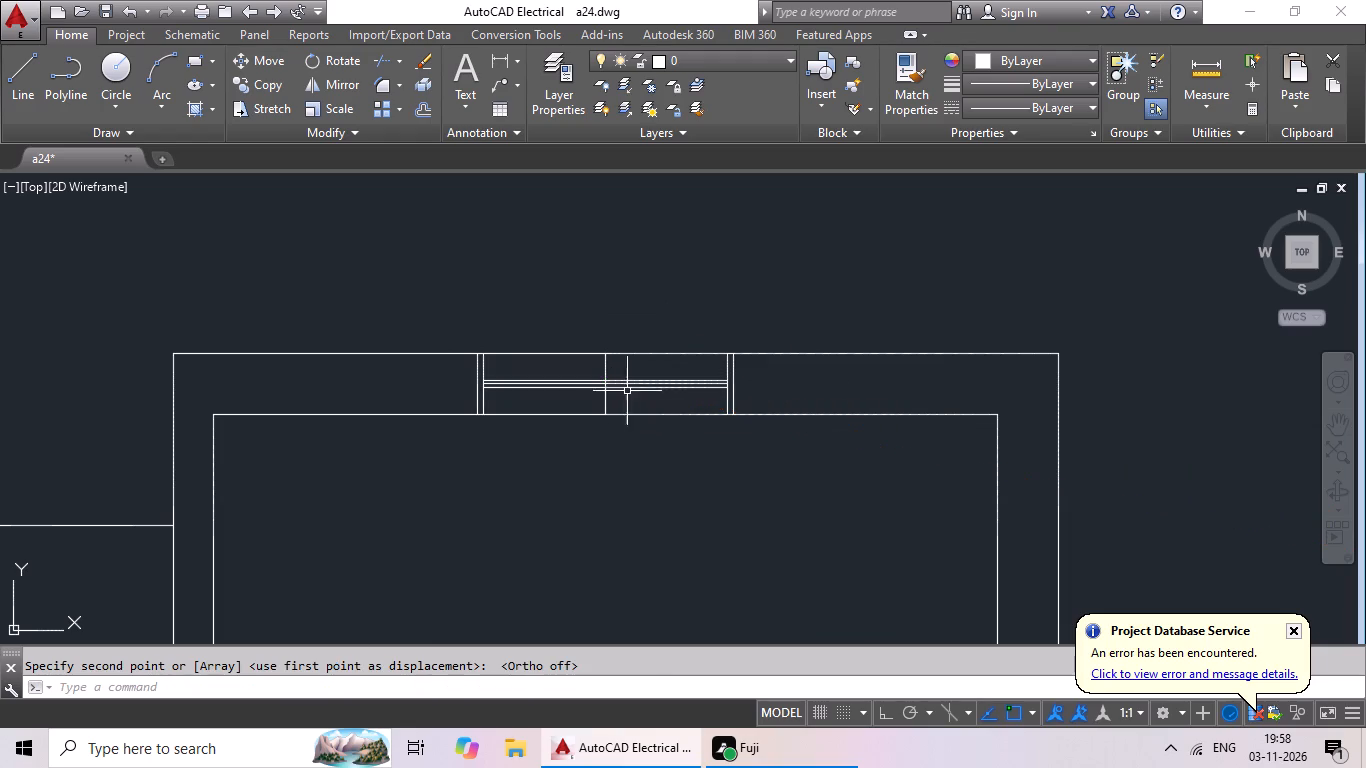
# Examine the placed 3' opening in the upper wall and its position relative to the symbol set beside the plan.
pyautogui.scroll(-2, 661, 428)
pyautogui.moveTo(674, 472); pyautogui.dragTo(573, 344, button='middle')
pyautogui.scroll(-2, 621, 378)
pyautogui.moveTo(813, 429); pyautogui.dragTo(628, 390, button='middle')
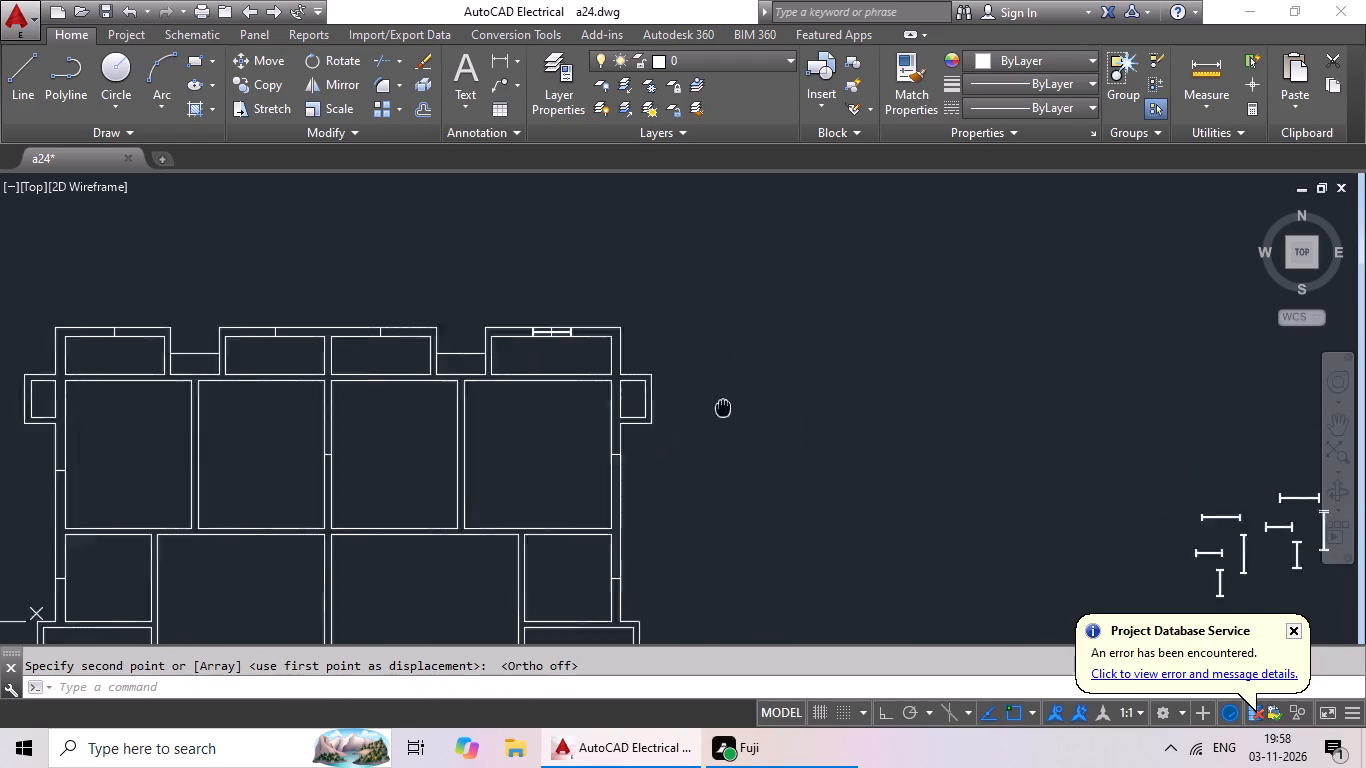
pyautogui.moveTo(628, 390); pyautogui.dragTo(533, 371, button='middle')
pyautogui.scroll(-2, 587, 379)
pyautogui.moveTo(673, 415); pyautogui.dragTo(520, 408, button='middle')
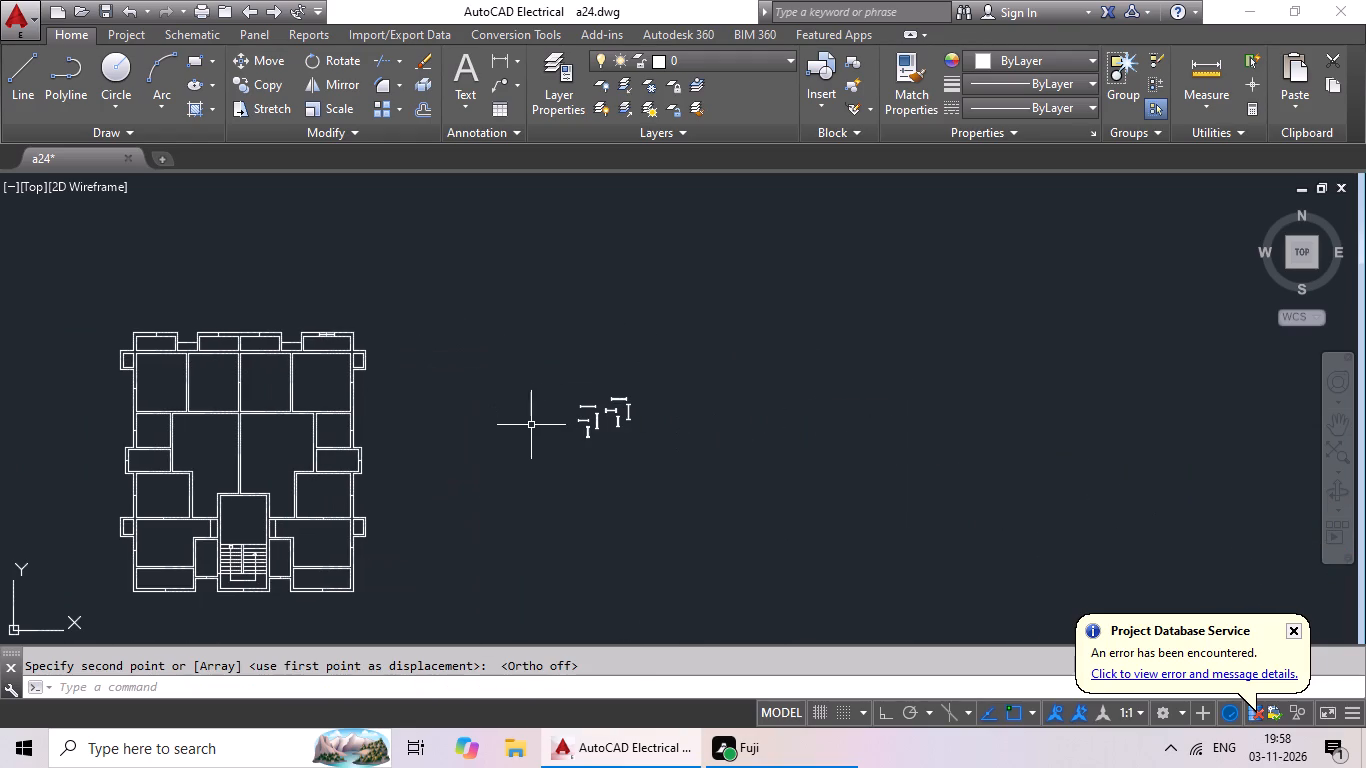
pyautogui.scroll(1, 548, 443)
pyautogui.moveTo(558, 447); pyautogui.dragTo(532, 475, button='middle')
pyautogui.scroll(2, 583, 454)
pyautogui.moveTo(485, 455); pyautogui.dragTo(487, 455, button='middle')
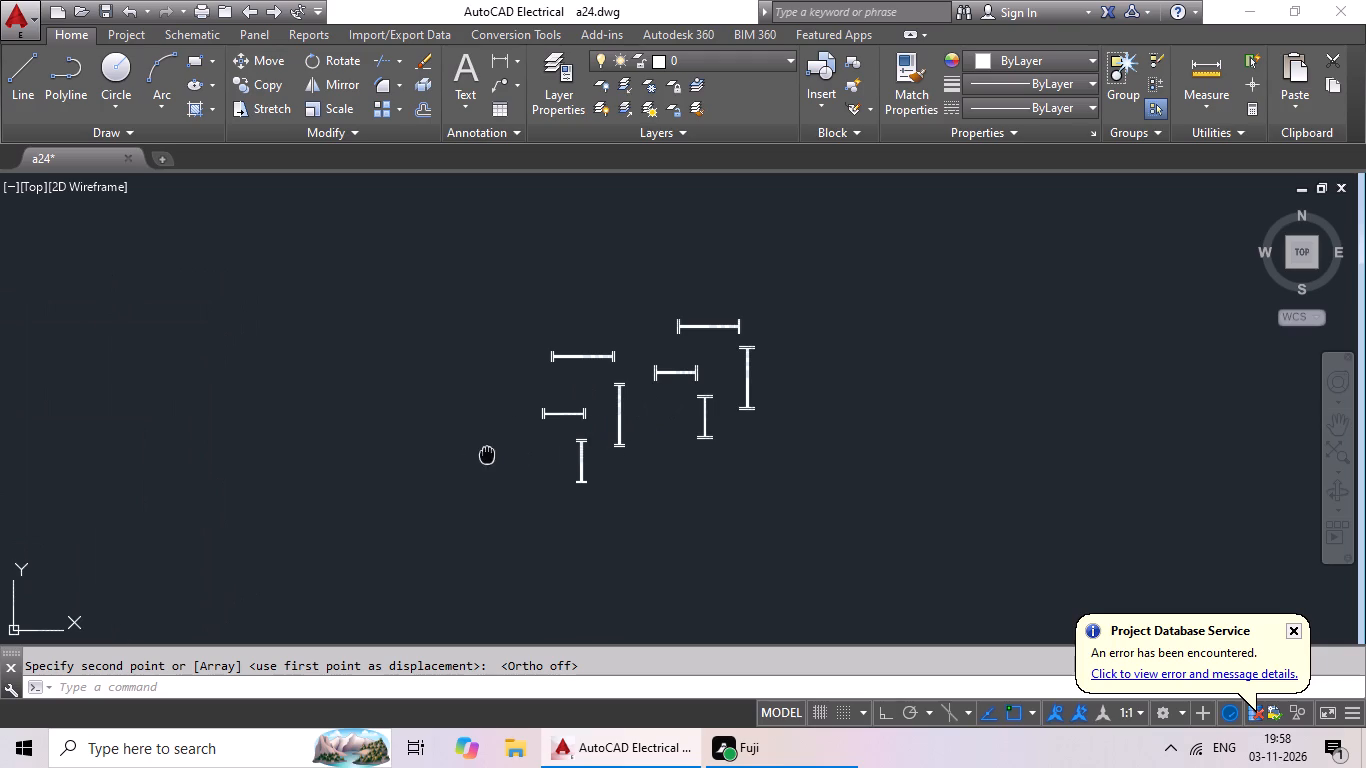
pyautogui.moveTo(487, 455); pyautogui.dragTo(734, 502, button='middle')
pyautogui.scroll(-2, 724, 490)
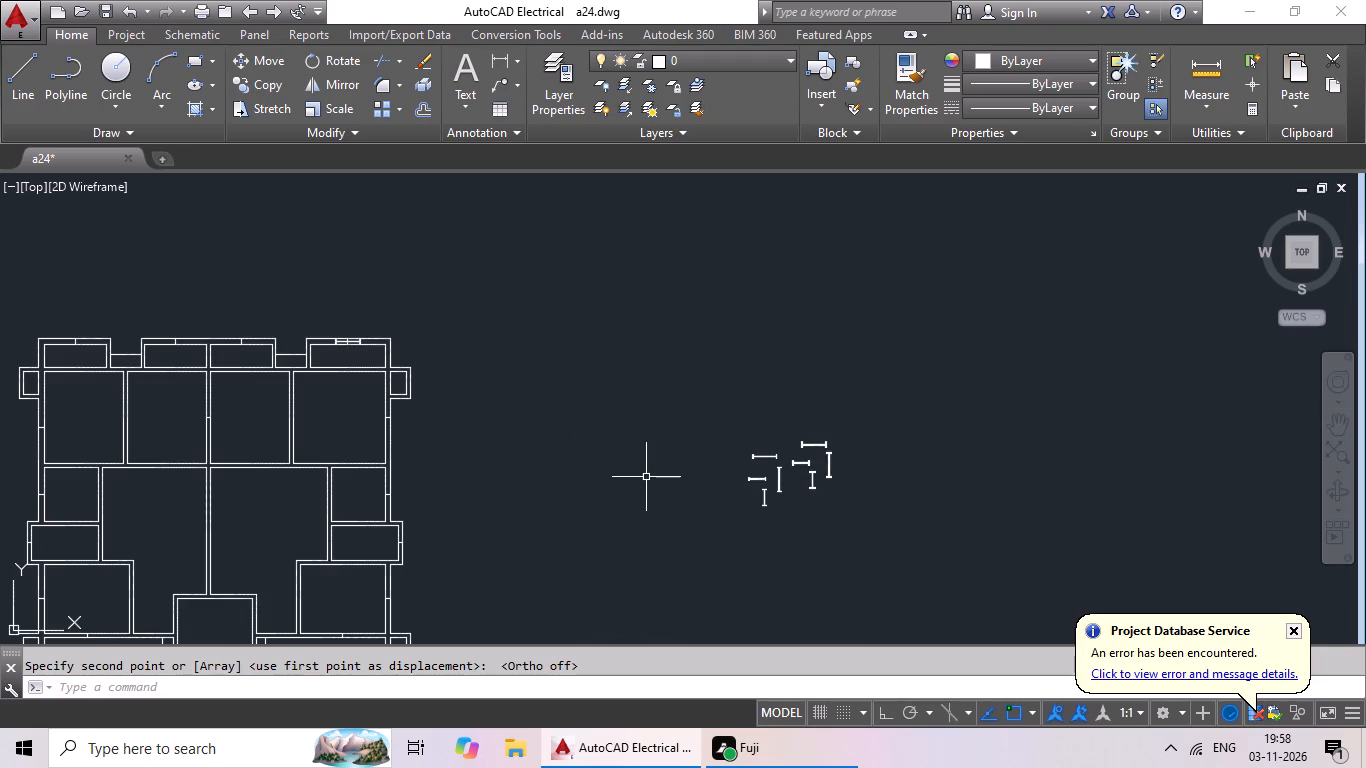
pyautogui.moveTo(647, 477); pyautogui.dragTo(517, 468, button='middle')
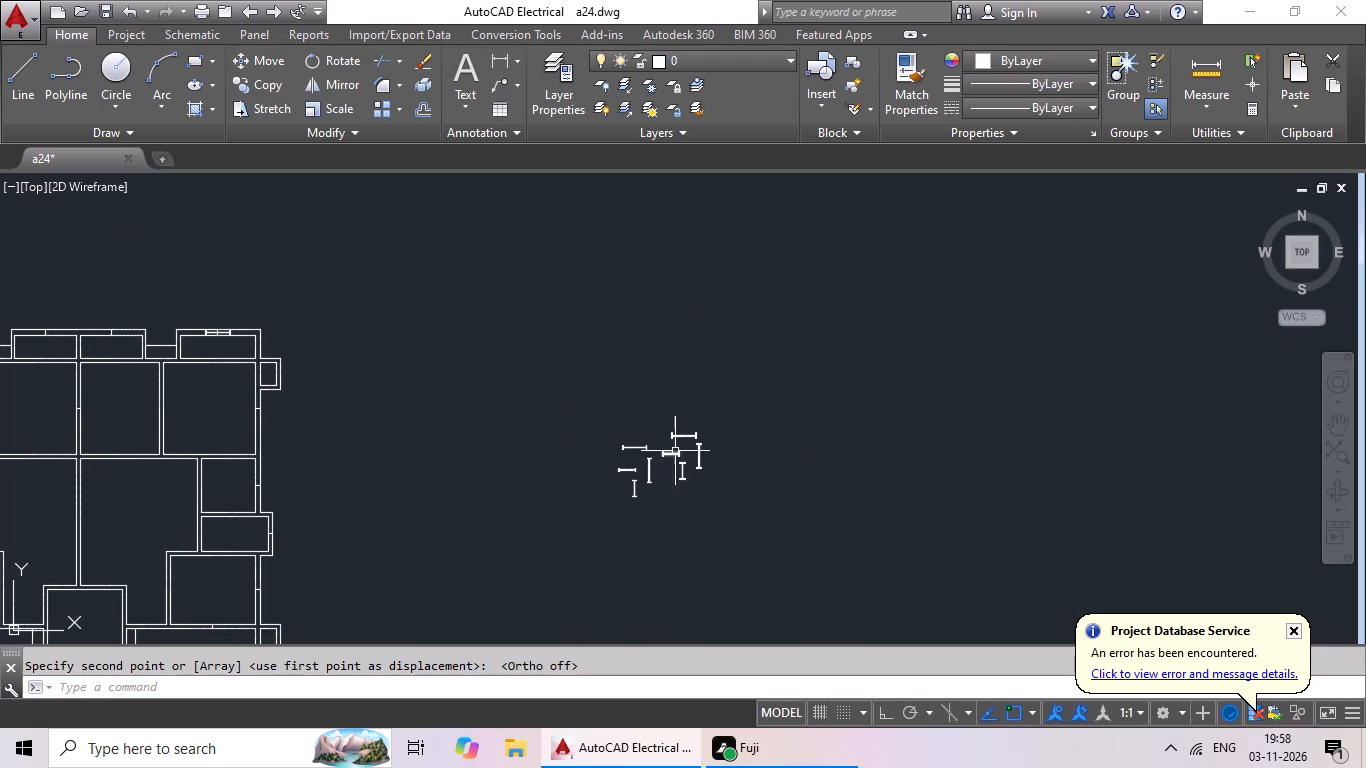
pyautogui.moveTo(529, 449); pyautogui.dragTo(705, 474, button='middle')
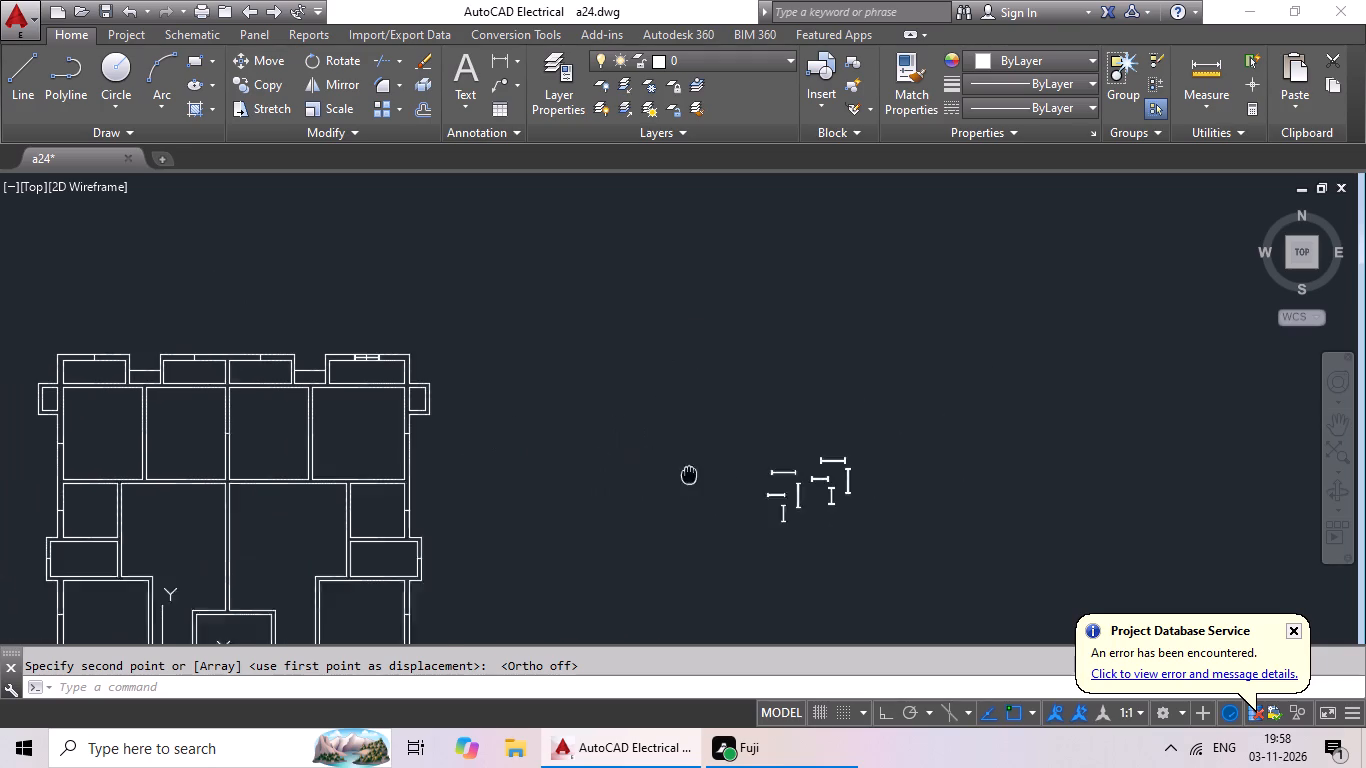
pyautogui.moveTo(705, 474); pyautogui.dragTo(715, 472, button='middle')
pyautogui.scroll(4, 373, 351)
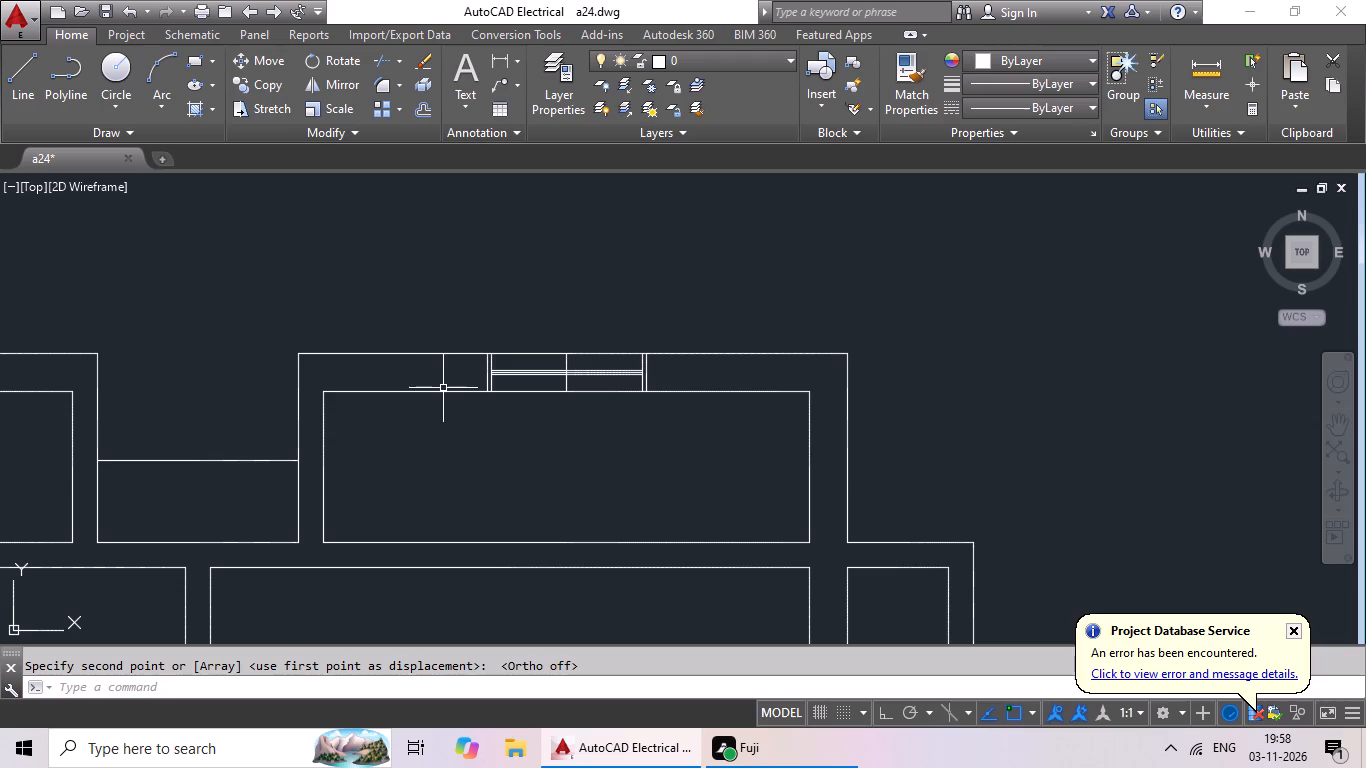
pyautogui.scroll(-3, 473, 323)
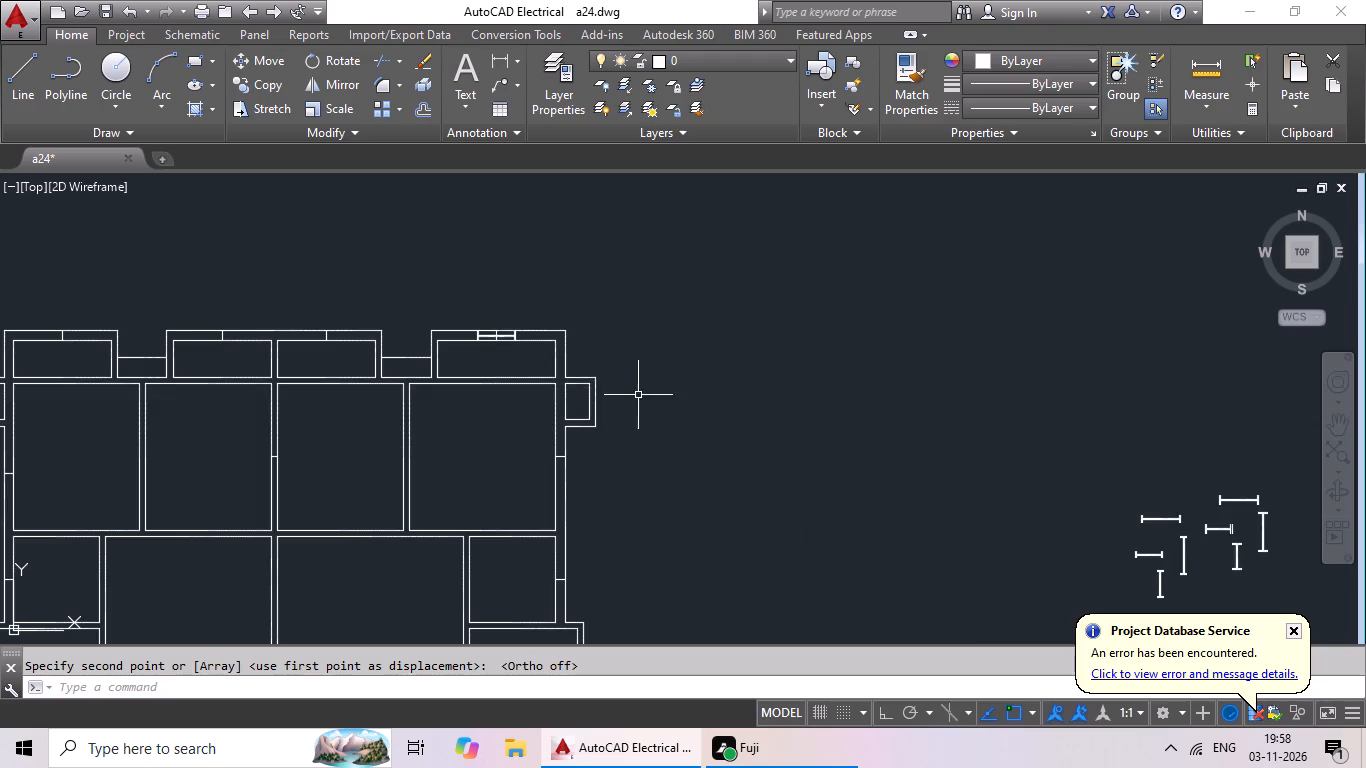
# Copy the 3' horizontal 9" symbol by its centre onto the mark in the upper wall of the second top room from the right.
pyautogui.moveTo(642, 392); pyautogui.dragTo(360, 325, button='middle')
pyautogui.scroll(3, 923, 446)
pyautogui.moveTo(1005, 441); pyautogui.dragTo(549, 449, button='middle')
pyautogui.scroll(2, 508, 425)
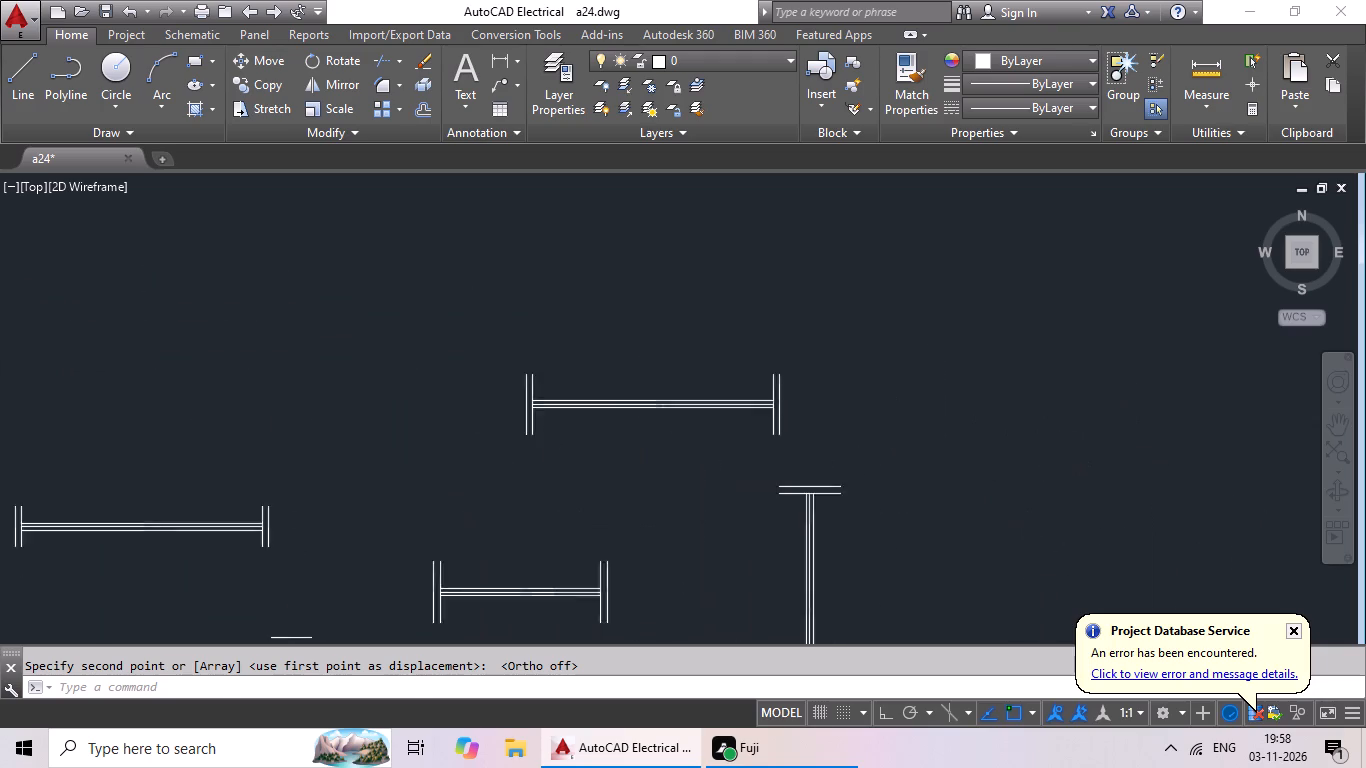
pyautogui.moveTo(564, 297); pyautogui.dragTo(982, 375)
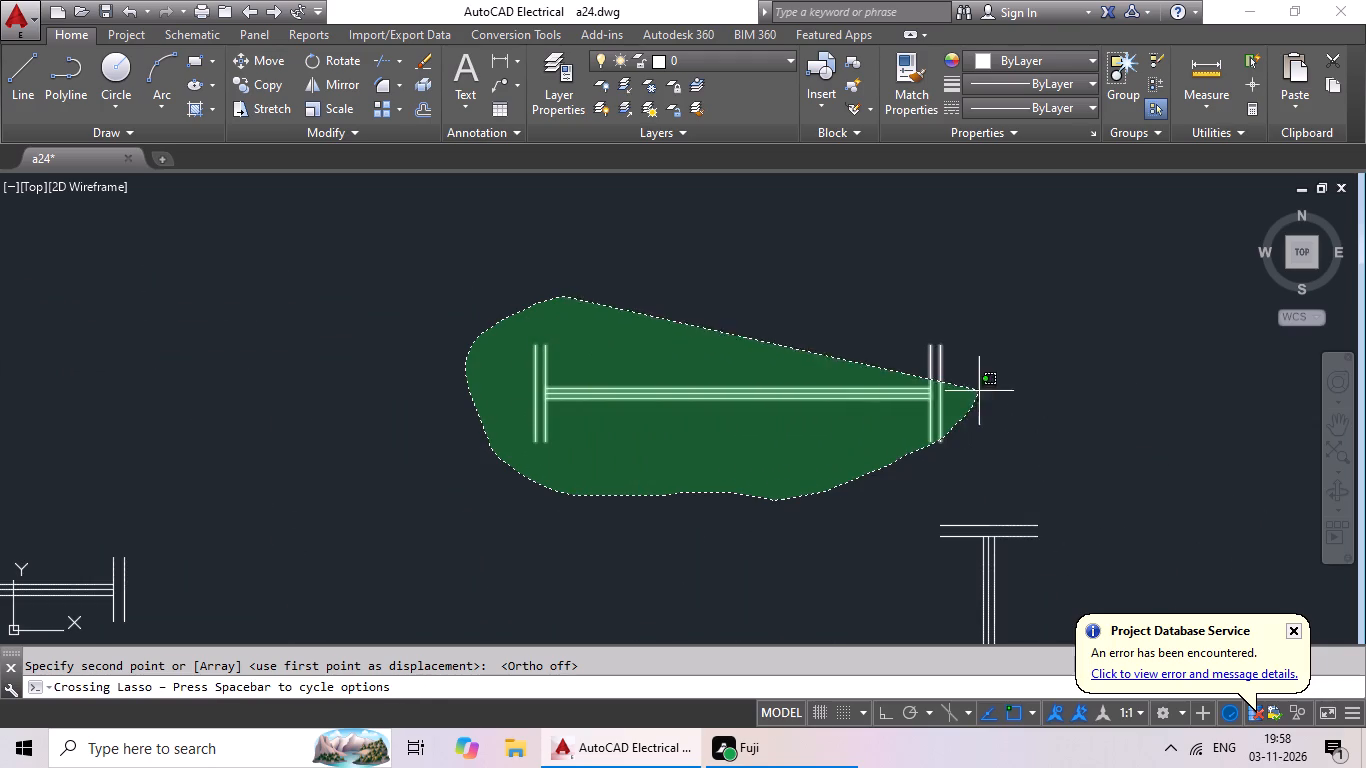
pyautogui.moveTo(982, 375); pyautogui.dragTo(992, 328)
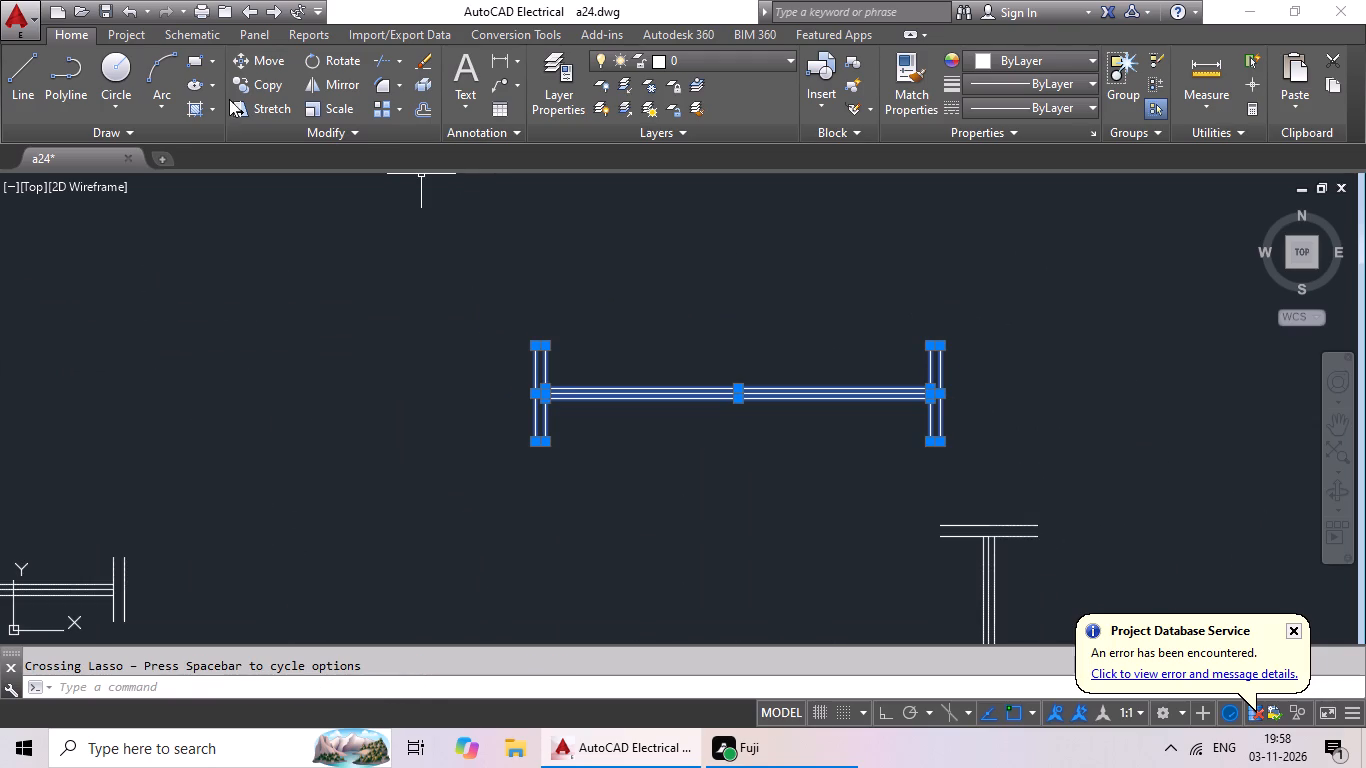
pyautogui.click(236, 91)
pyautogui.scroll(1, 730, 403)
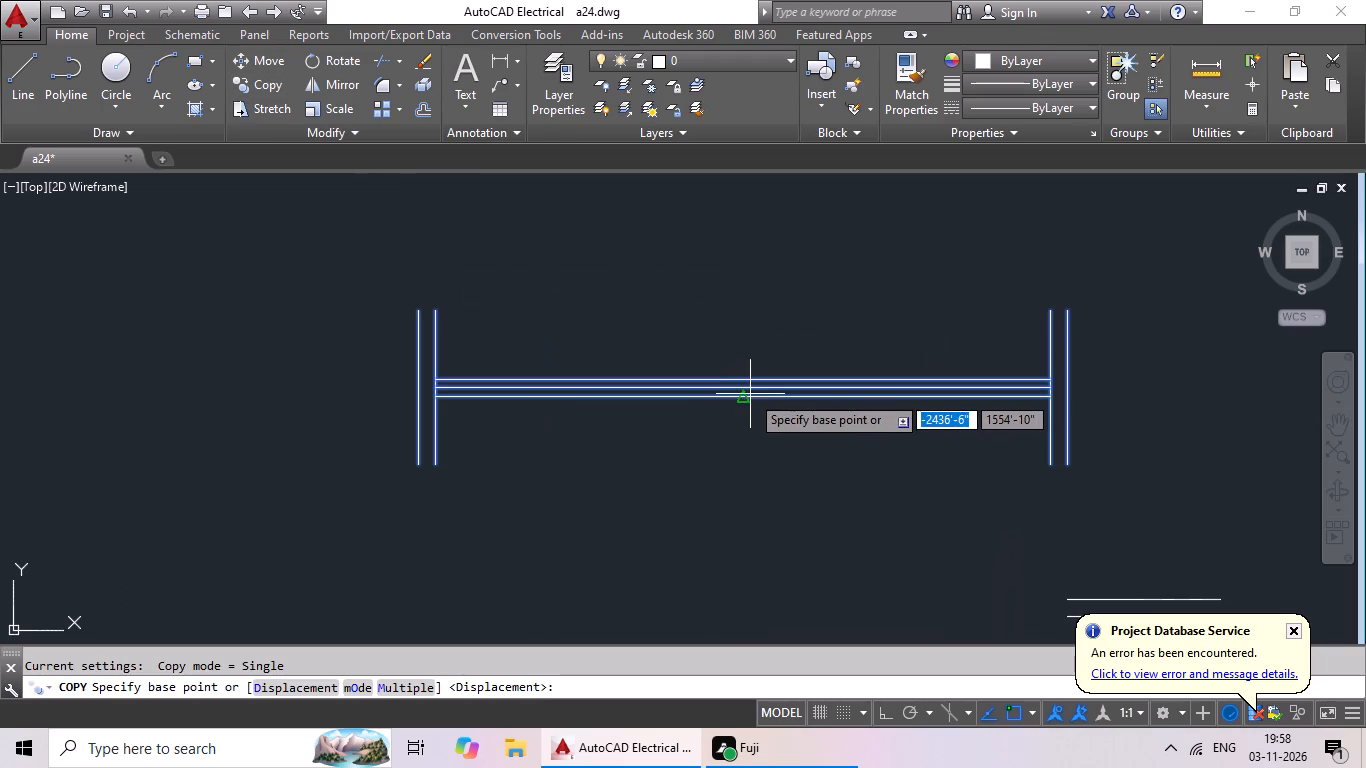
pyautogui.click(741, 384)
pyautogui.scroll(-4, 534, 402)
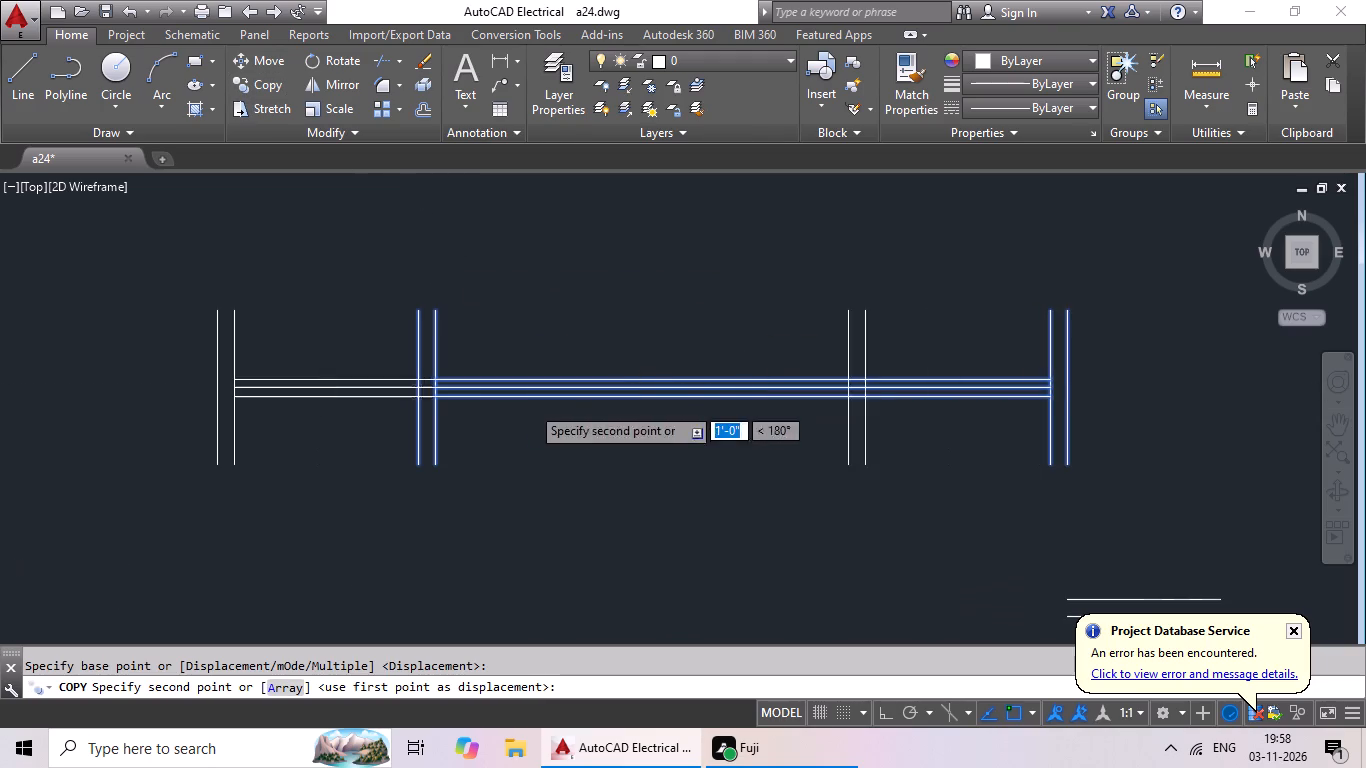
pyautogui.moveTo(520, 411); pyautogui.dragTo(645, 330, button='middle')
pyautogui.scroll(-1, 371, 505)
pyautogui.moveTo(432, 491); pyautogui.dragTo(983, 423, button='middle')
pyautogui.scroll(-2, 971, 424)
pyautogui.moveTo(723, 428); pyautogui.dragTo(784, 421, button='middle')
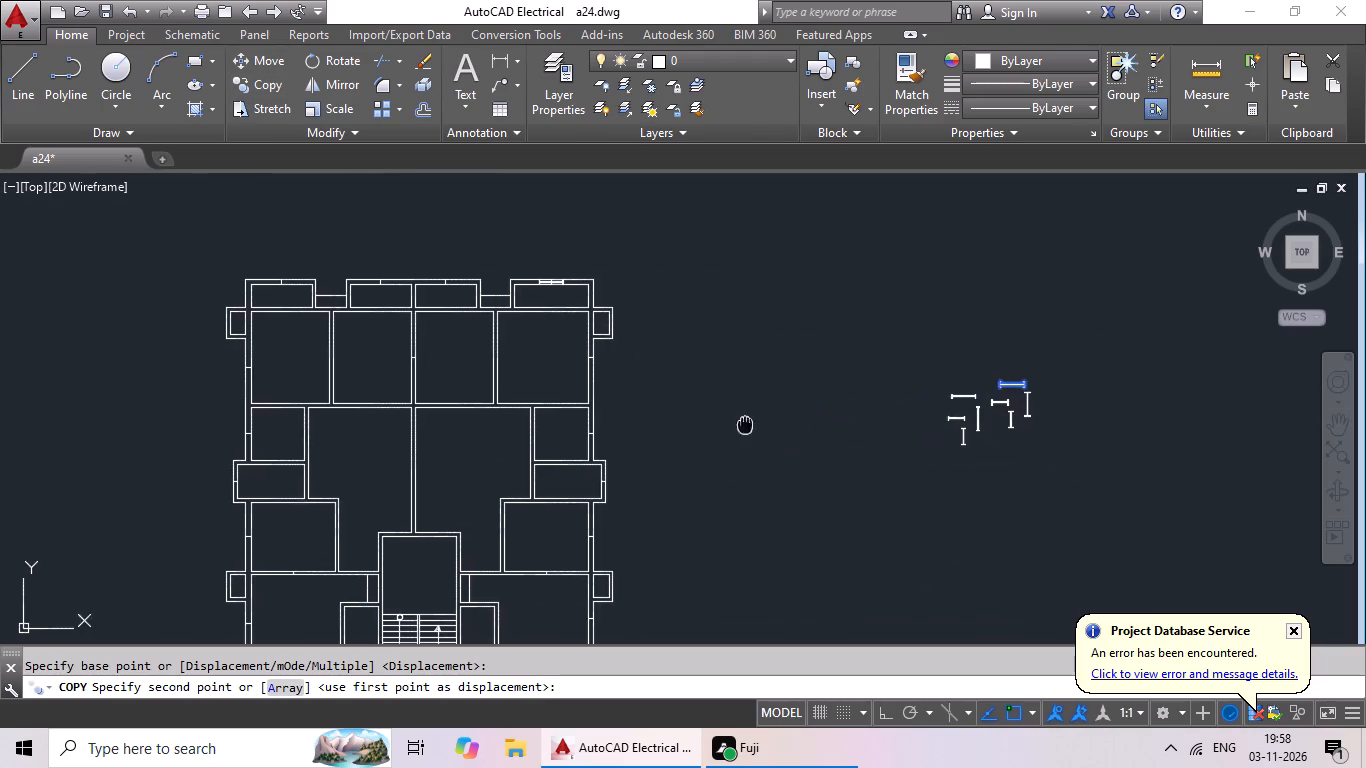
pyautogui.moveTo(784, 421); pyautogui.dragTo(961, 414, button='middle')
pyautogui.scroll(4, 686, 266)
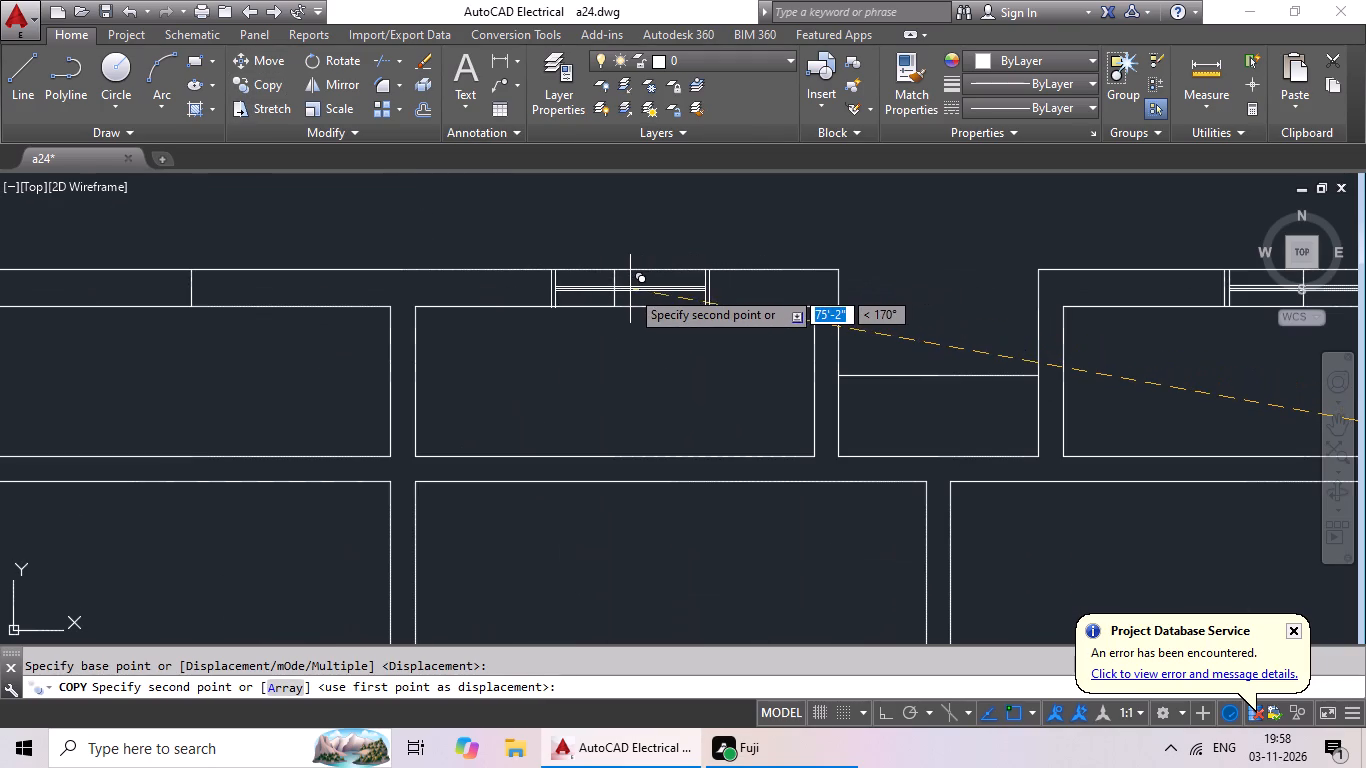
pyautogui.click(615, 290)
# Copy the 3' horizontal 9" symbol by its centre onto the mark in the upper wall of the second top room from the left.
pyautogui.scroll(-4, 721, 317)
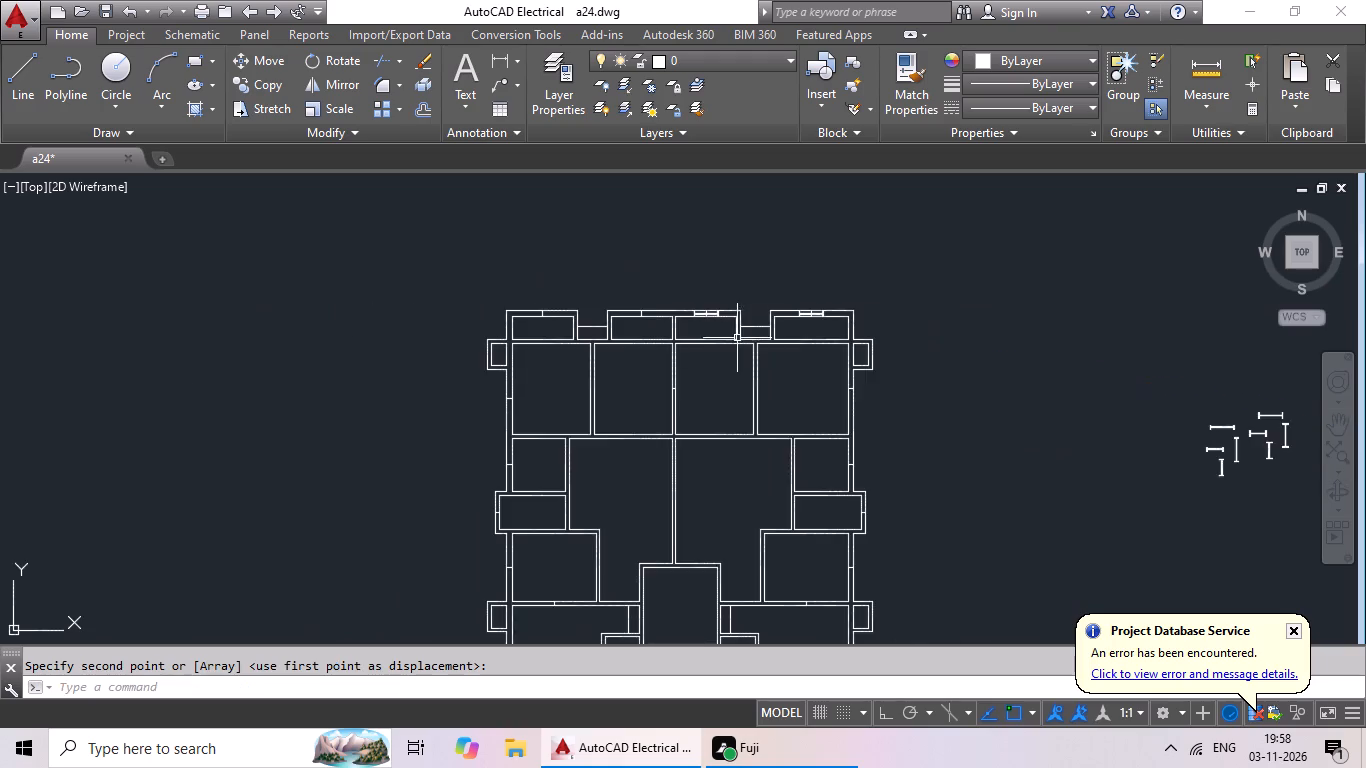
pyautogui.moveTo(793, 406); pyautogui.dragTo(524, 347, button='middle')
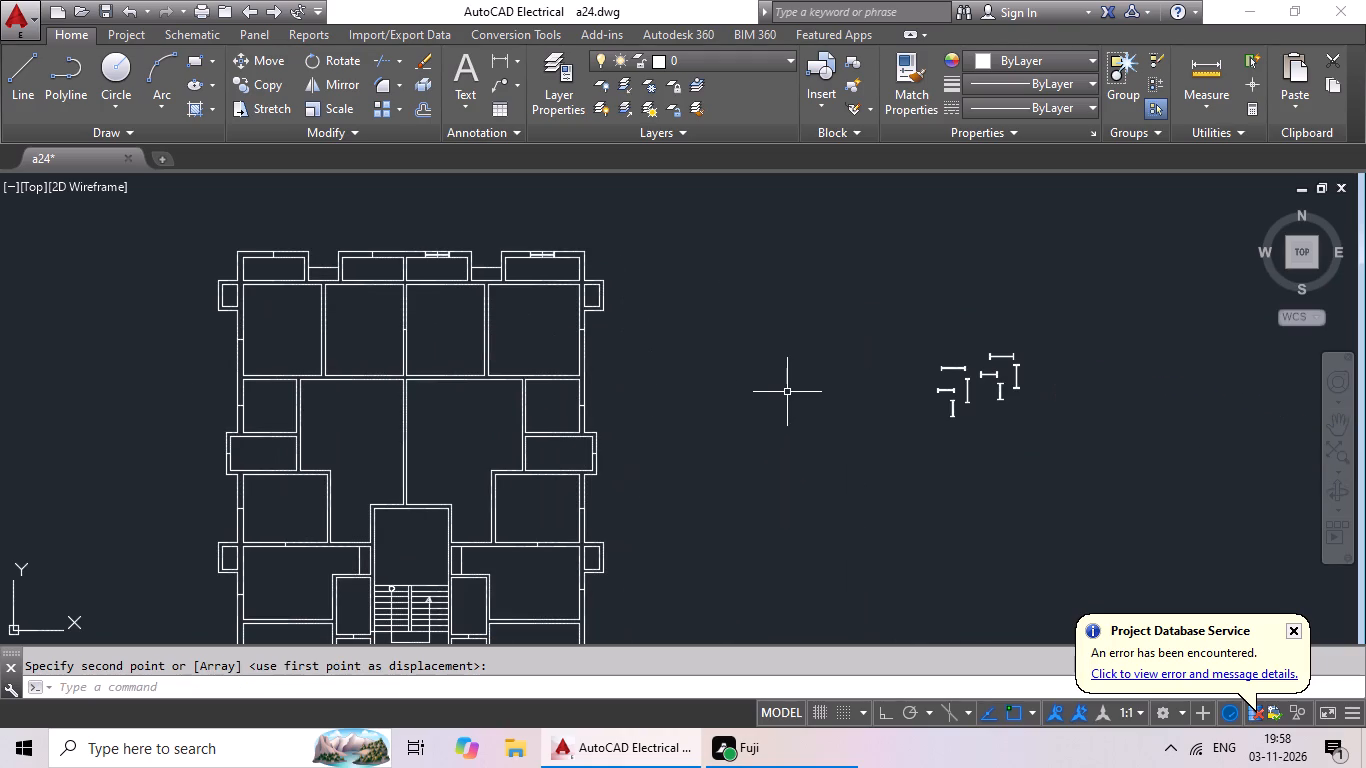
pyautogui.scroll(2, 982, 364)
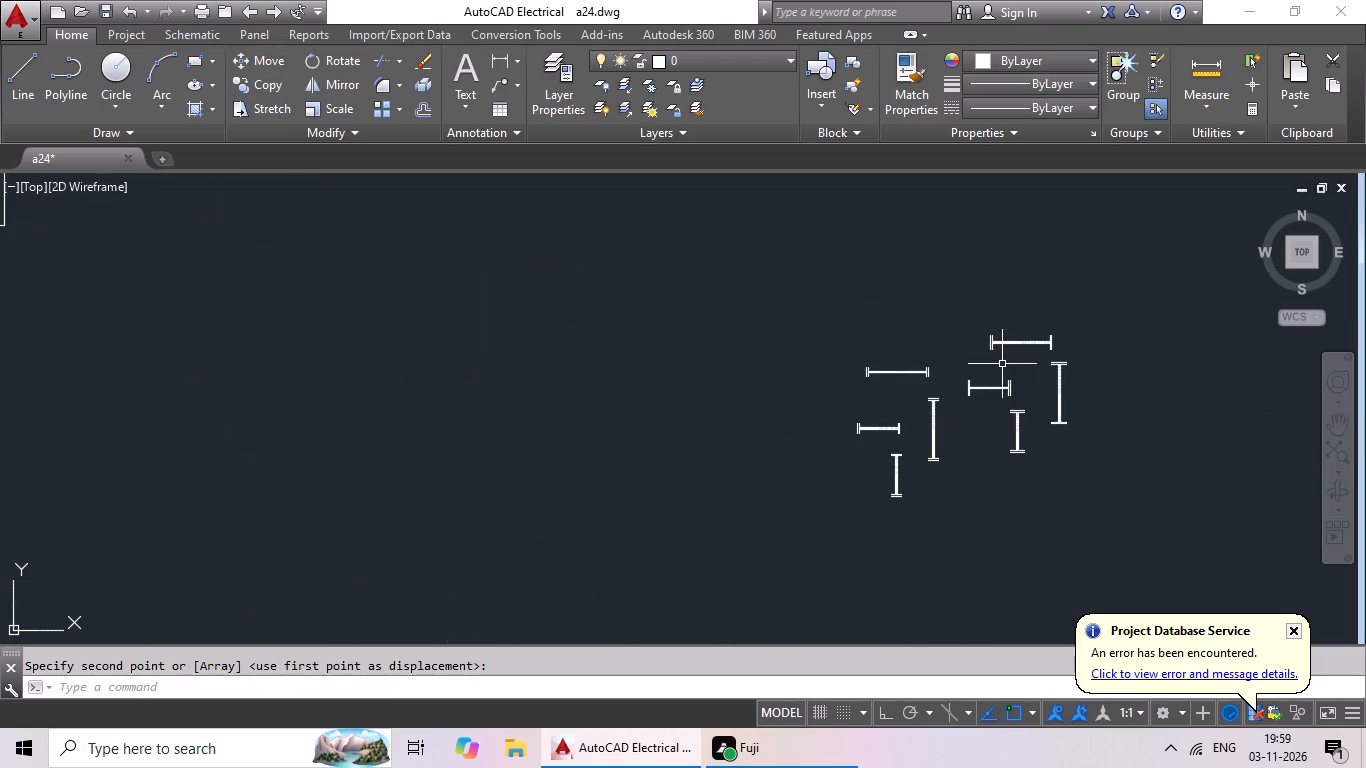
pyautogui.moveTo(1002, 364); pyautogui.dragTo(731, 422, button='middle')
pyautogui.scroll(3, 729, 420)
pyautogui.moveTo(720, 284); pyautogui.dragTo(893, 407)
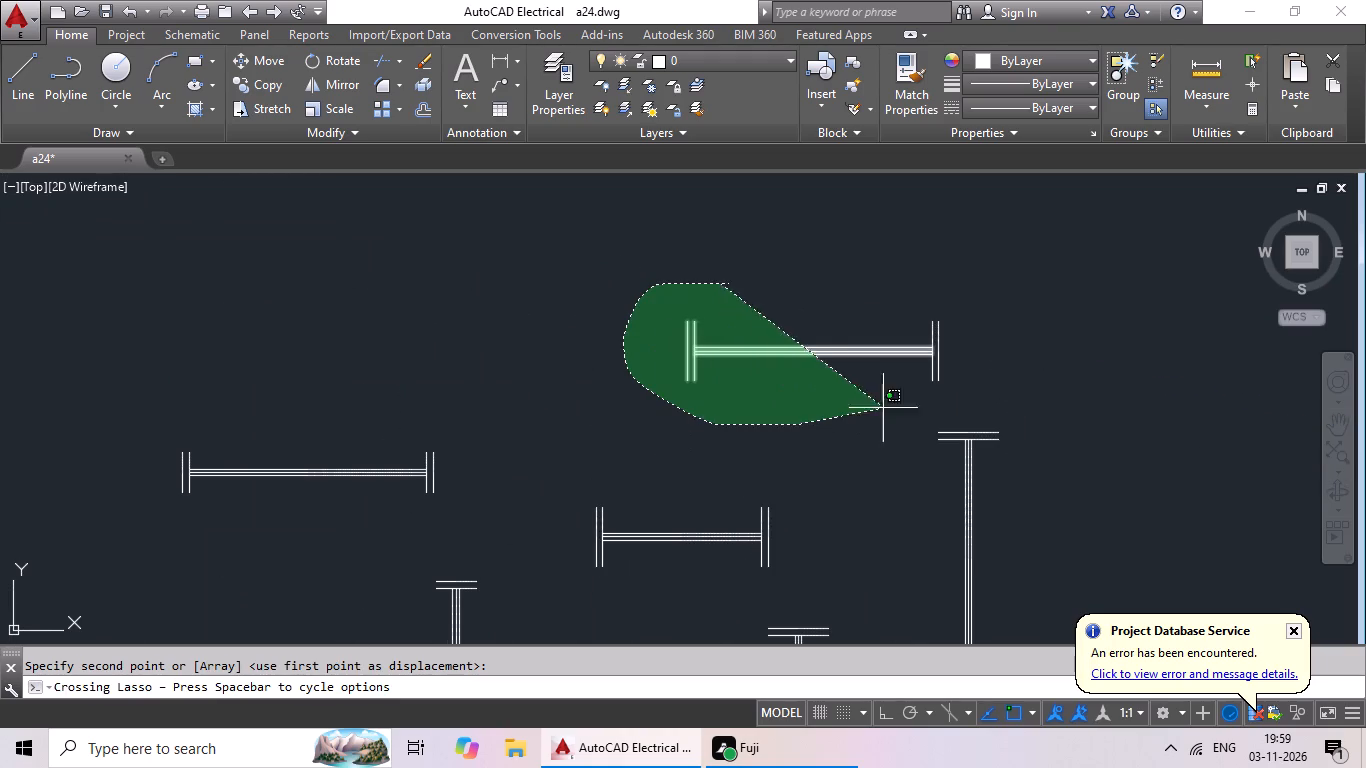
pyautogui.moveTo(893, 407); pyautogui.dragTo(1026, 328)
pyautogui.click(270, 84)
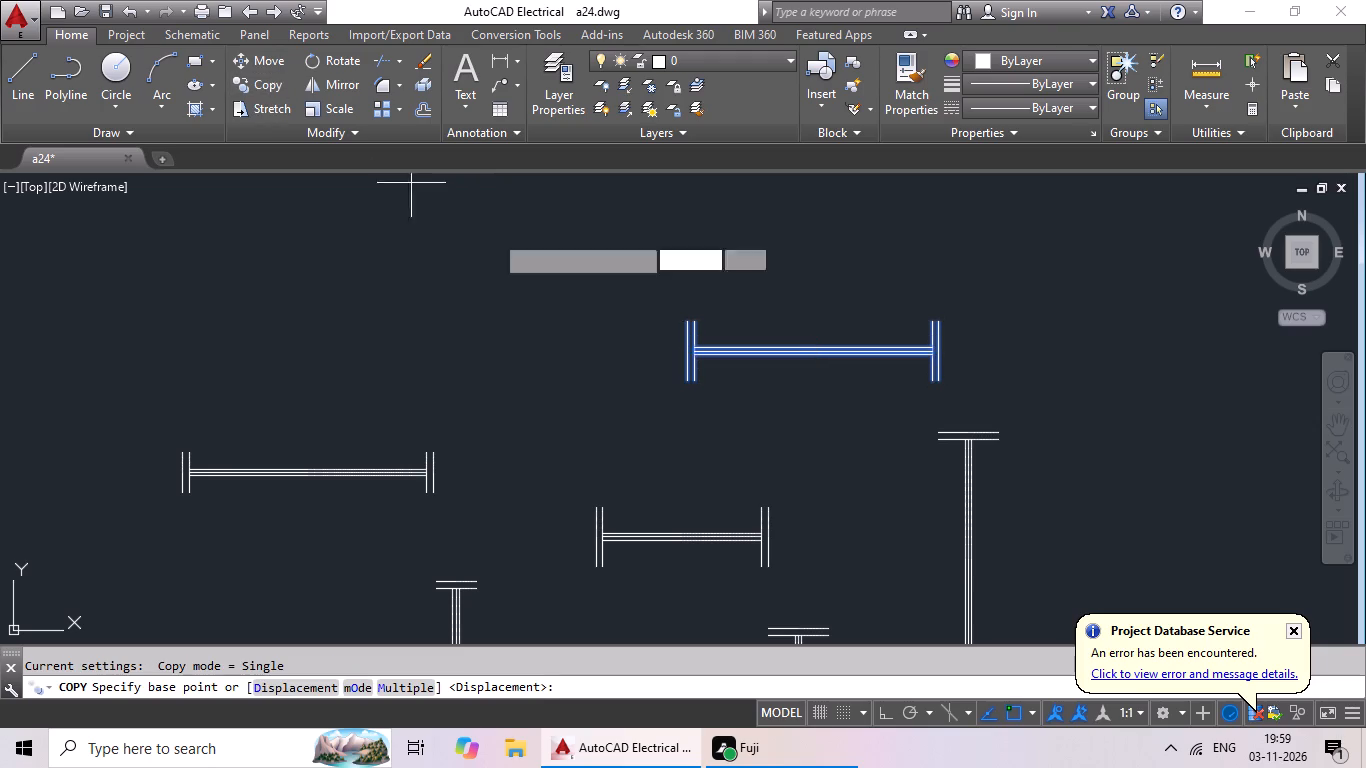
pyautogui.scroll(4, 829, 354)
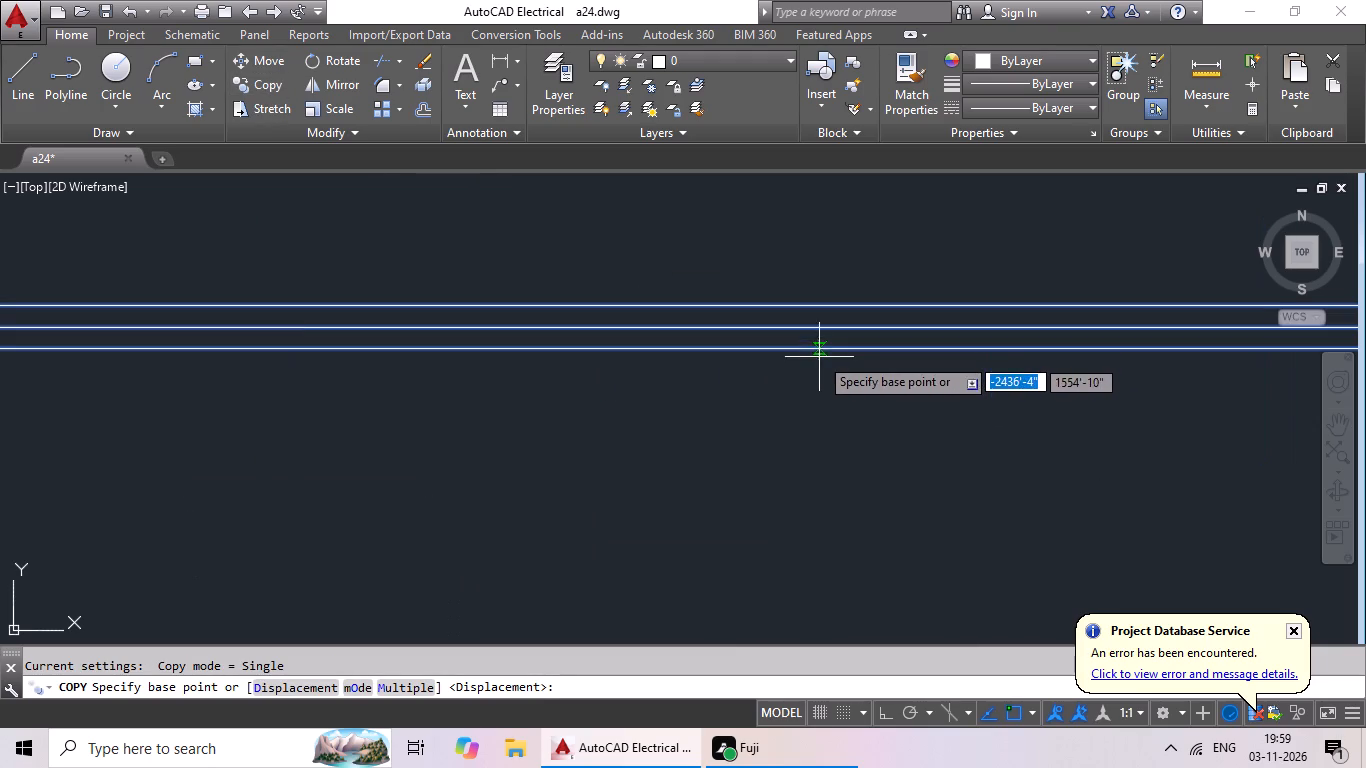
pyautogui.click(753, 325)
pyautogui.scroll(-4, 494, 352)
pyautogui.moveTo(491, 355); pyautogui.dragTo(658, 293, button='middle')
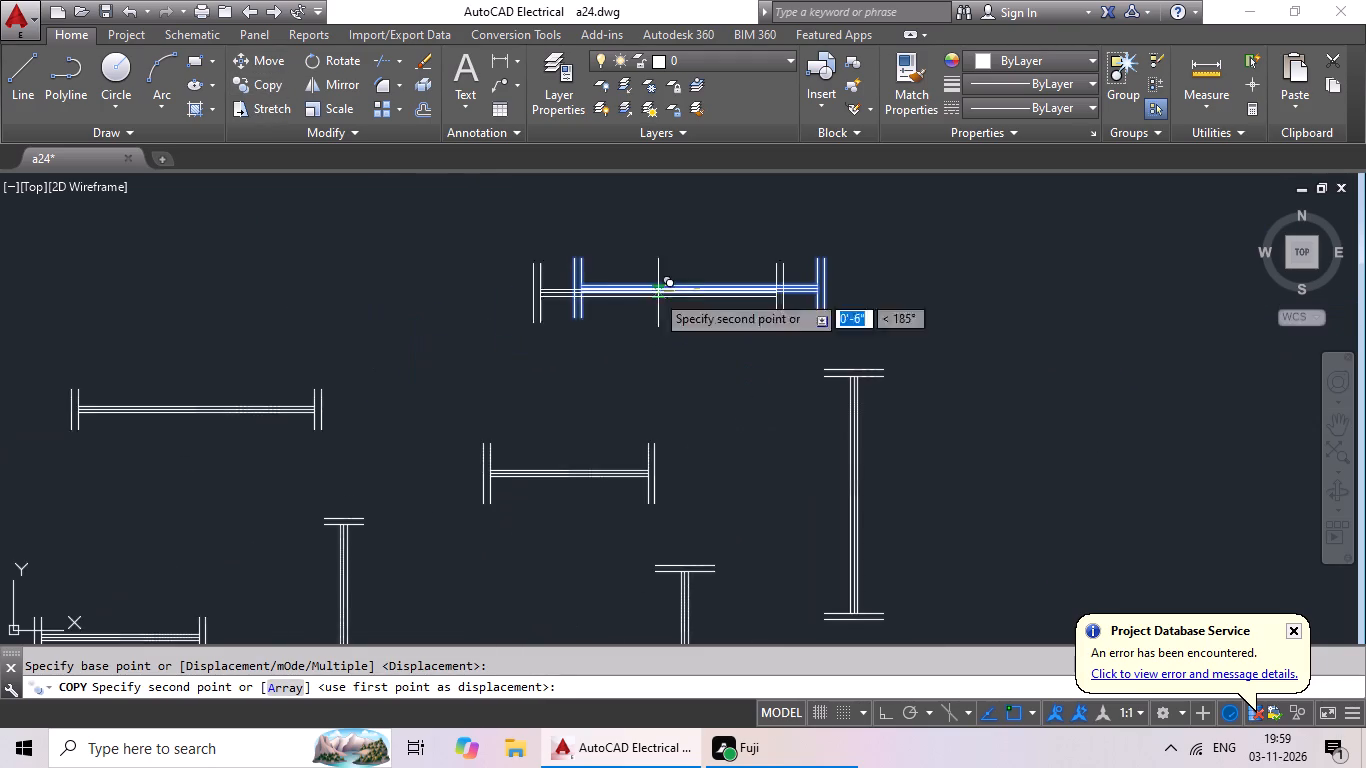
pyautogui.scroll(-1, 384, 357)
pyautogui.moveTo(283, 384); pyautogui.dragTo(666, 341, button='middle')
pyautogui.scroll(-1, 375, 408)
pyautogui.moveTo(332, 416); pyautogui.dragTo(778, 390, button='middle')
pyautogui.scroll(-1, 591, 398)
pyautogui.moveTo(591, 398); pyautogui.dragTo(890, 398, button='middle')
pyautogui.scroll(-2, 699, 405)
pyautogui.moveTo(604, 427); pyautogui.dragTo(820, 427, button='middle')
pyautogui.scroll(5, 500, 269)
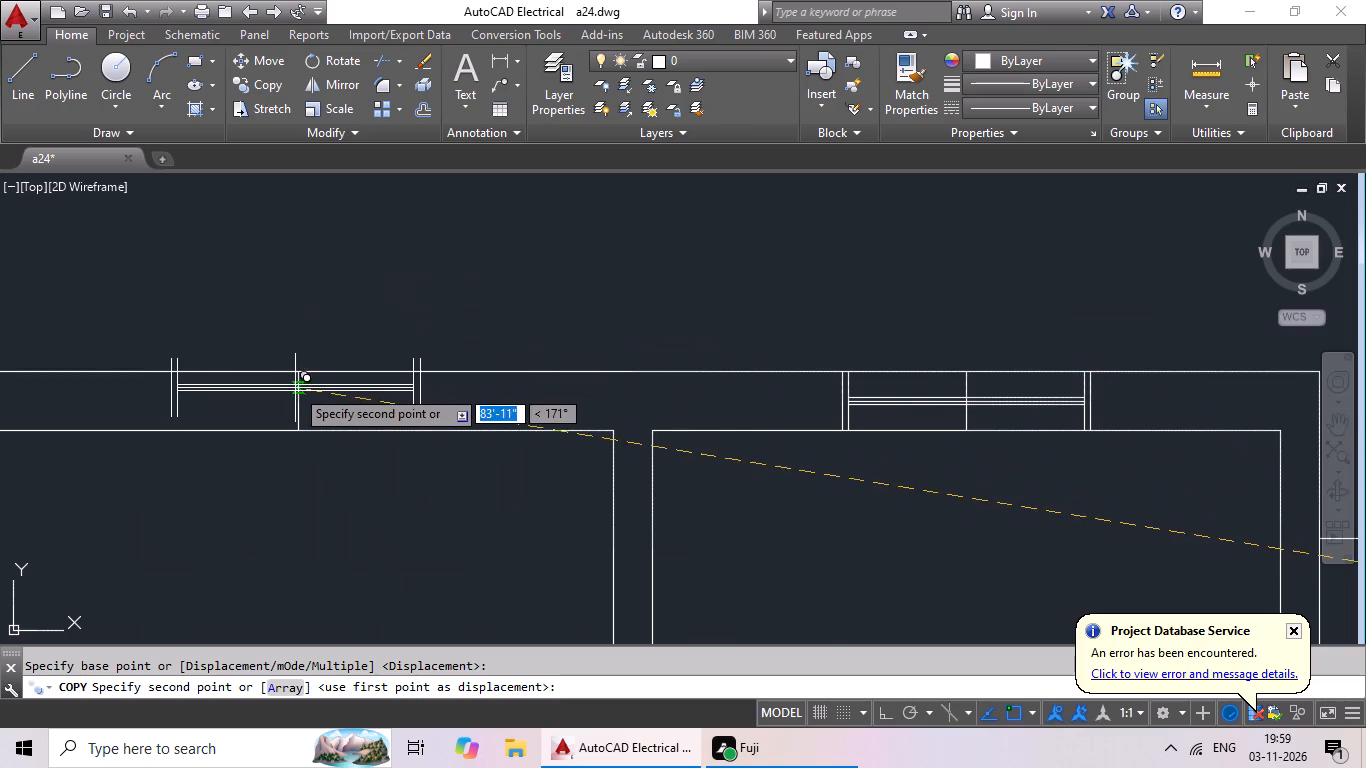
pyautogui.click(300, 400)
# Copy the 3' horizontal 9" opening symbol by its centre onto the mark in the upper wall of the leftmost top room.
pyautogui.scroll(-3, 493, 426)
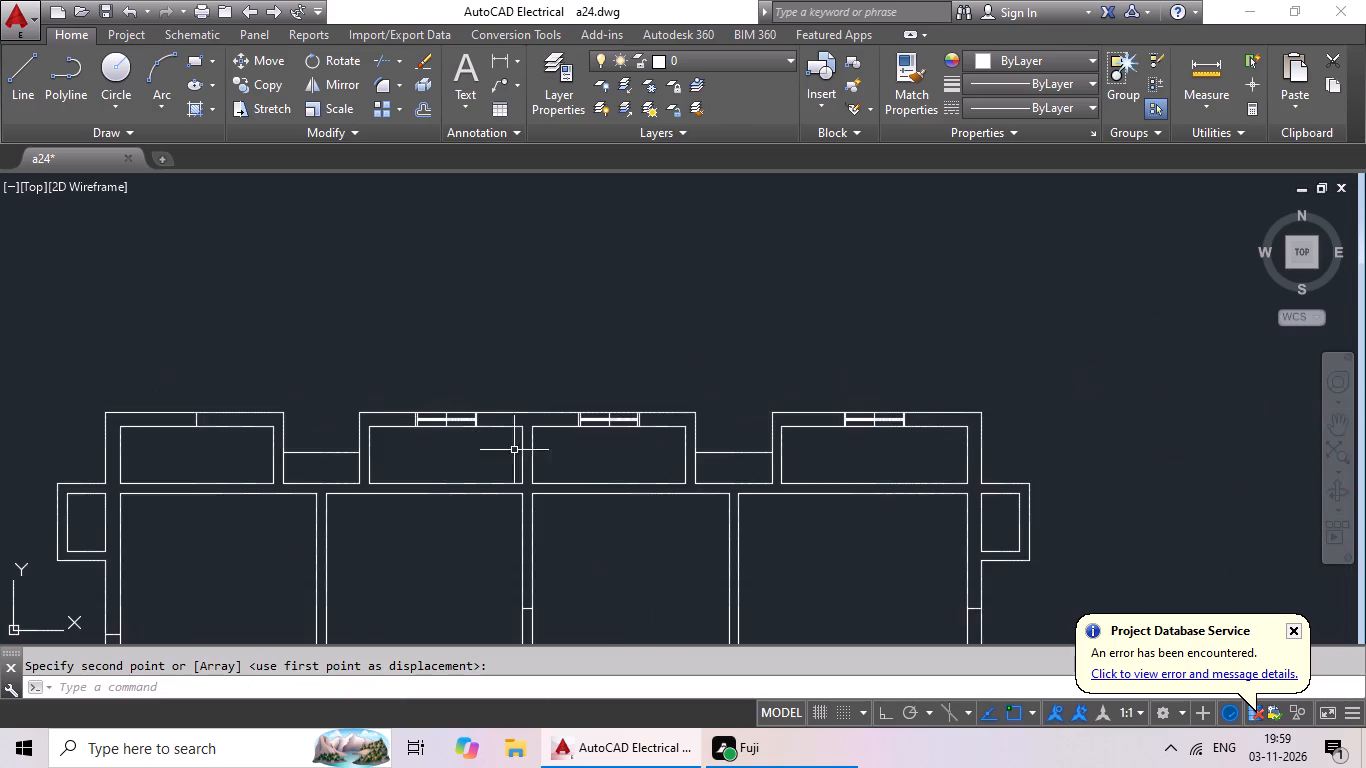
pyautogui.moveTo(556, 472); pyautogui.dragTo(473, 273, button='middle')
pyautogui.scroll(-2, 504, 323)
pyautogui.moveTo(735, 398); pyautogui.dragTo(457, 356, button='middle')
pyautogui.scroll(1, 841, 403)
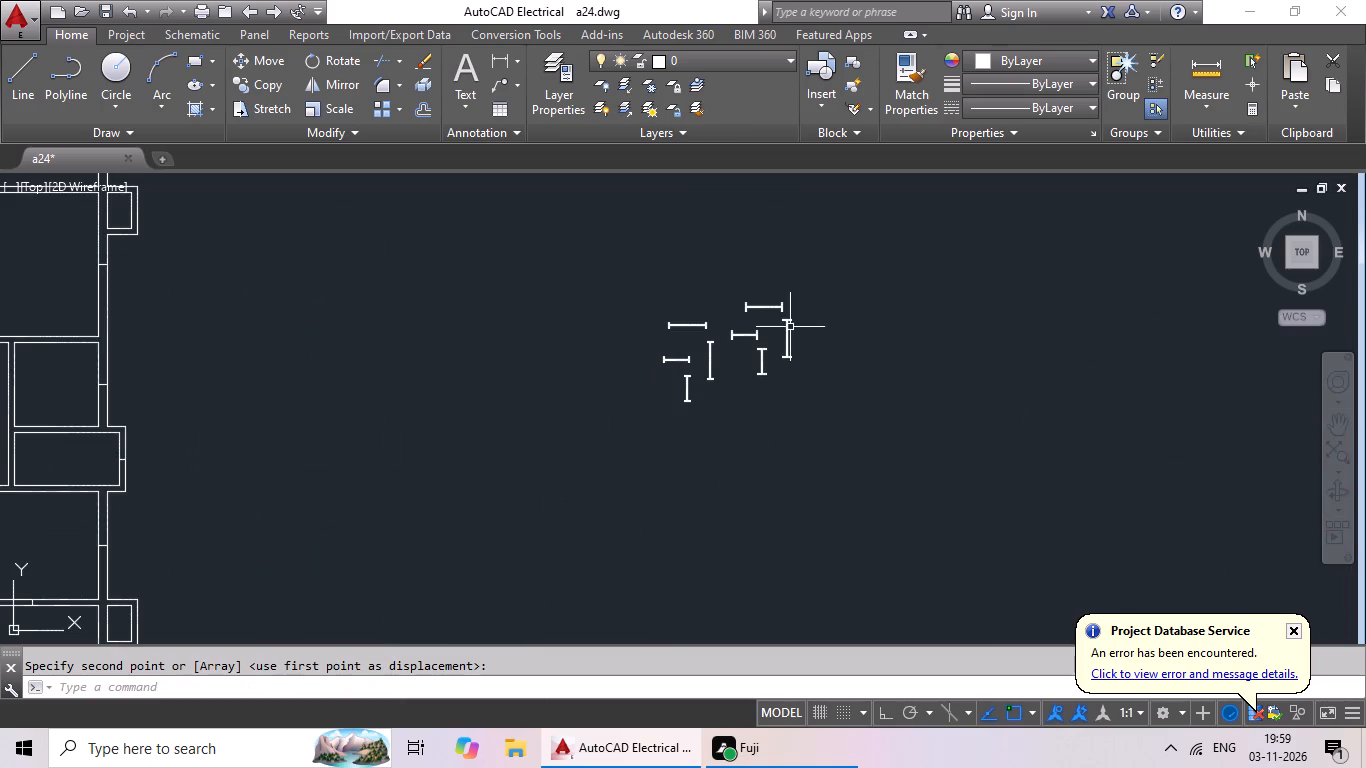
pyautogui.scroll(2, 778, 304)
pyautogui.moveTo(737, 369); pyautogui.dragTo(744, 445, button='middle')
pyautogui.scroll(3, 738, 392)
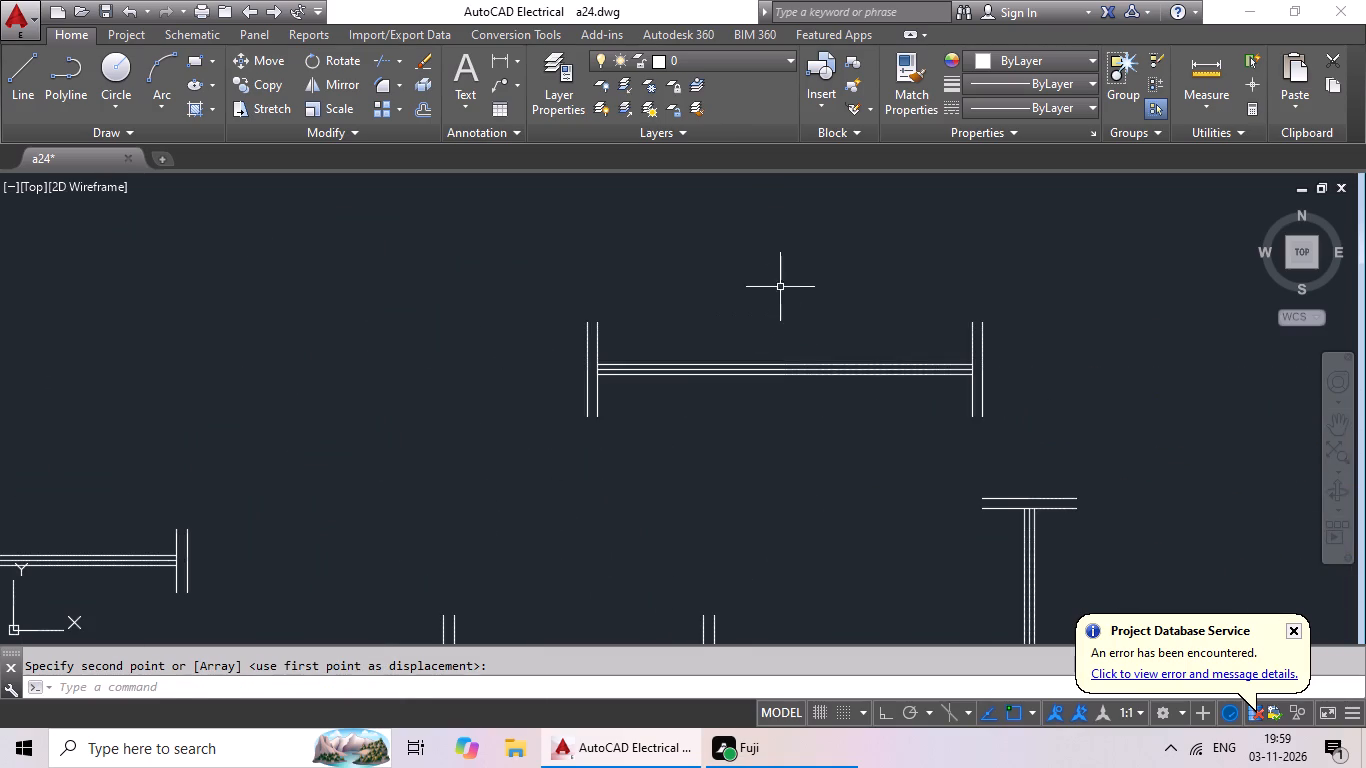
pyautogui.moveTo(753, 273); pyautogui.dragTo(1041, 303)
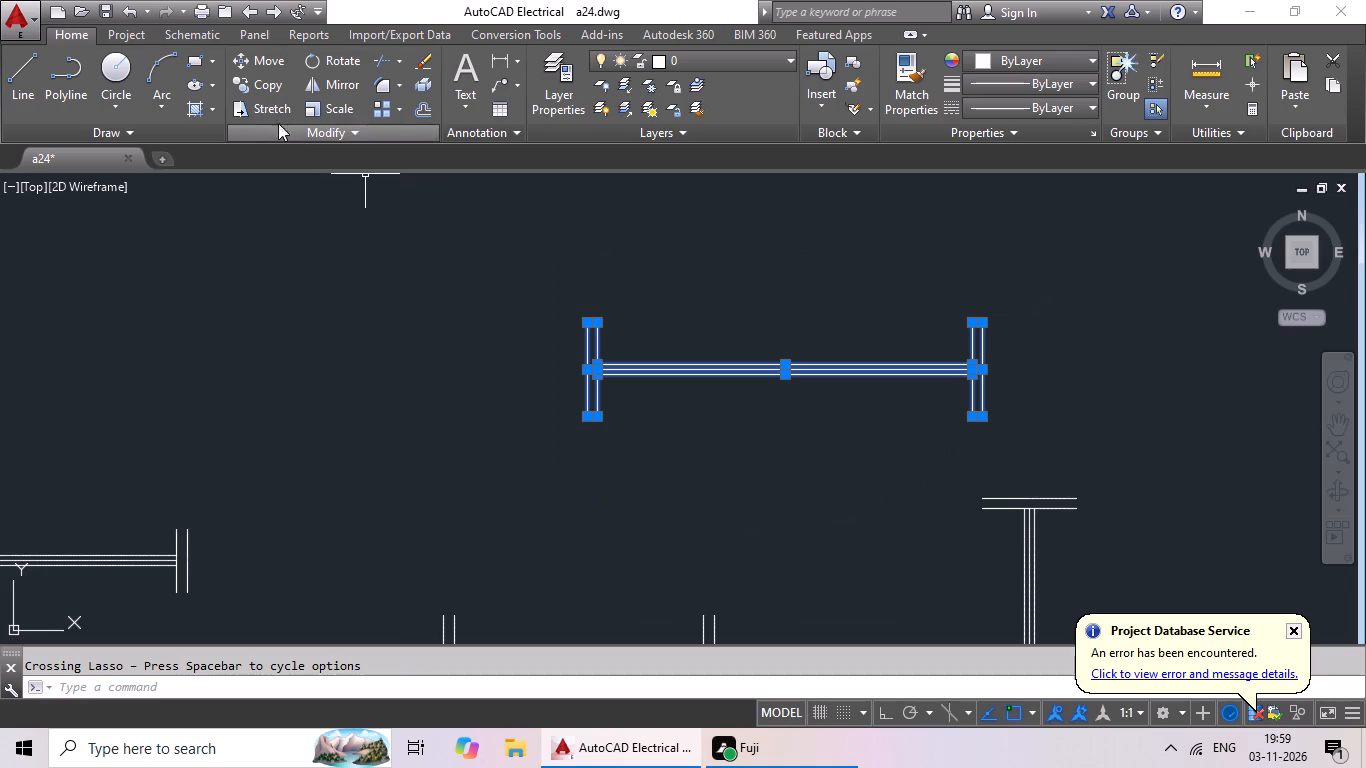
pyautogui.click(279, 87)
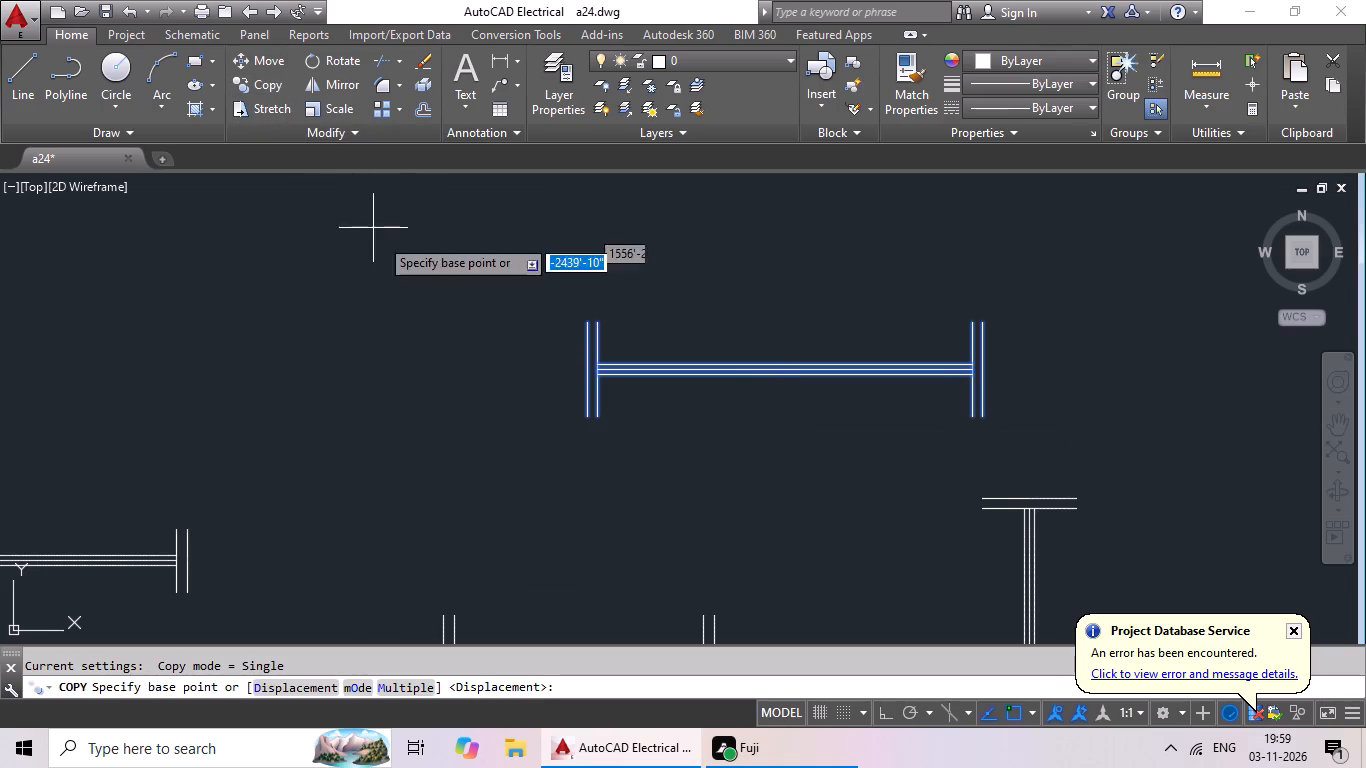
pyautogui.scroll(4, 768, 360)
pyautogui.scroll(-1, 841, 416)
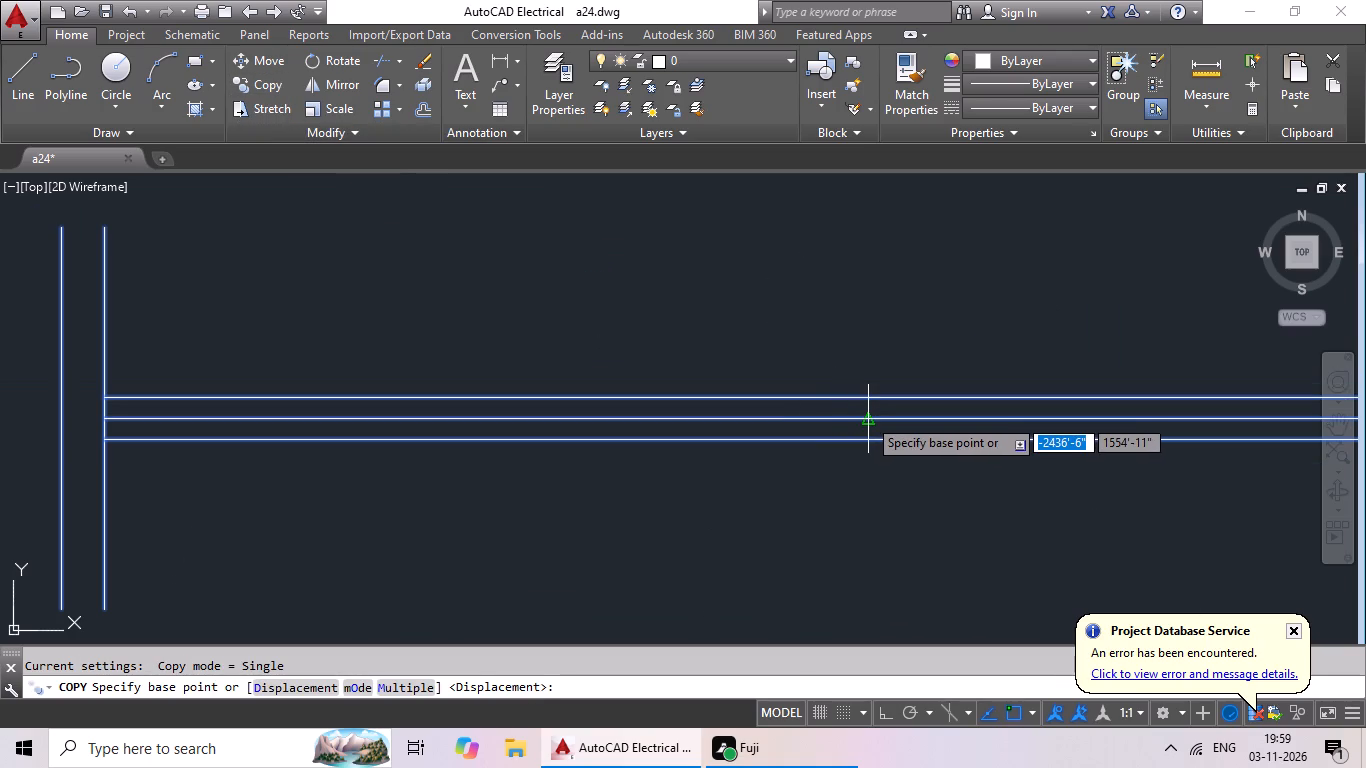
pyautogui.moveTo(867, 417); pyautogui.dragTo(835, 420)
pyautogui.scroll(-4, 588, 416)
pyautogui.moveTo(505, 387); pyautogui.dragTo(733, 376, button='middle')
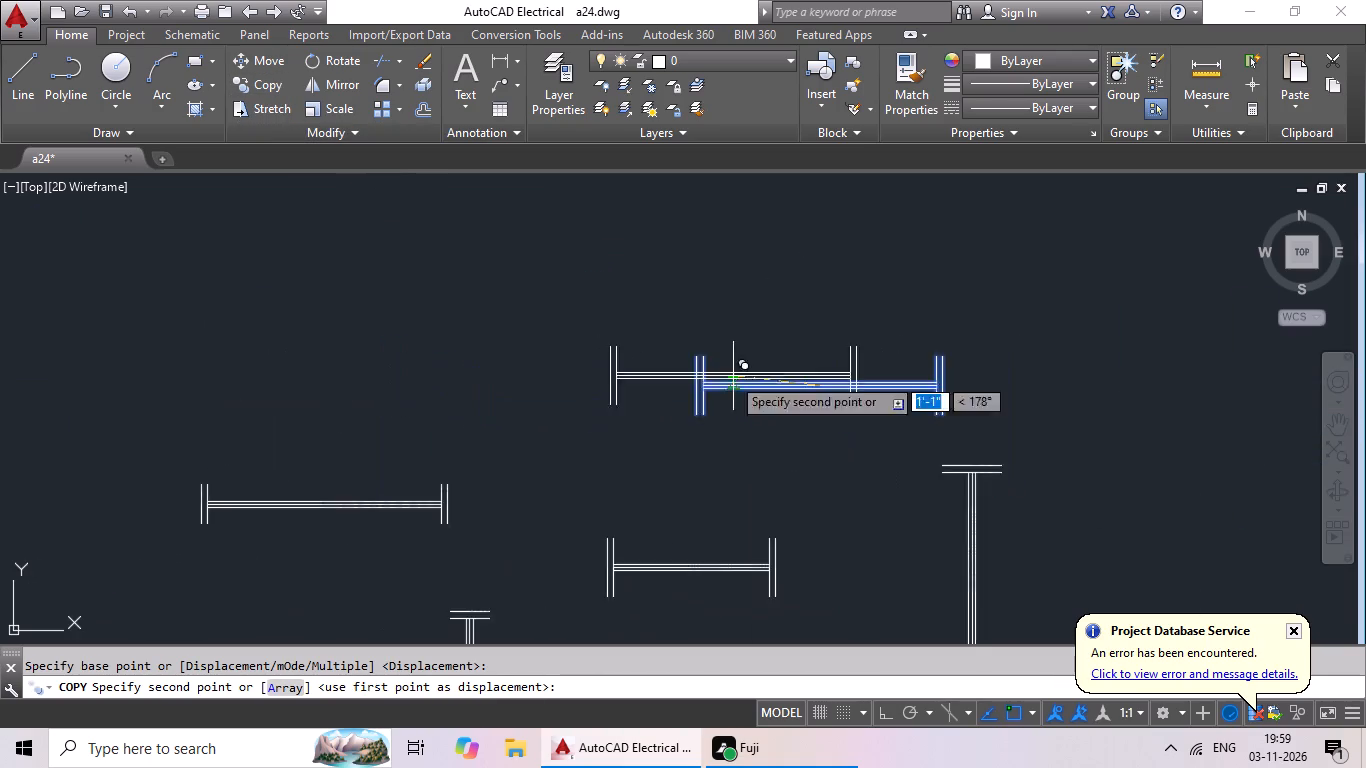
pyautogui.scroll(-3, 559, 394)
pyautogui.moveTo(266, 499); pyautogui.dragTo(806, 468, button='middle')
pyautogui.scroll(-1, 342, 468)
pyautogui.moveTo(341, 469); pyautogui.dragTo(736, 571, button='middle')
pyautogui.moveTo(106, 397); pyautogui.dragTo(549, 488, button='middle')
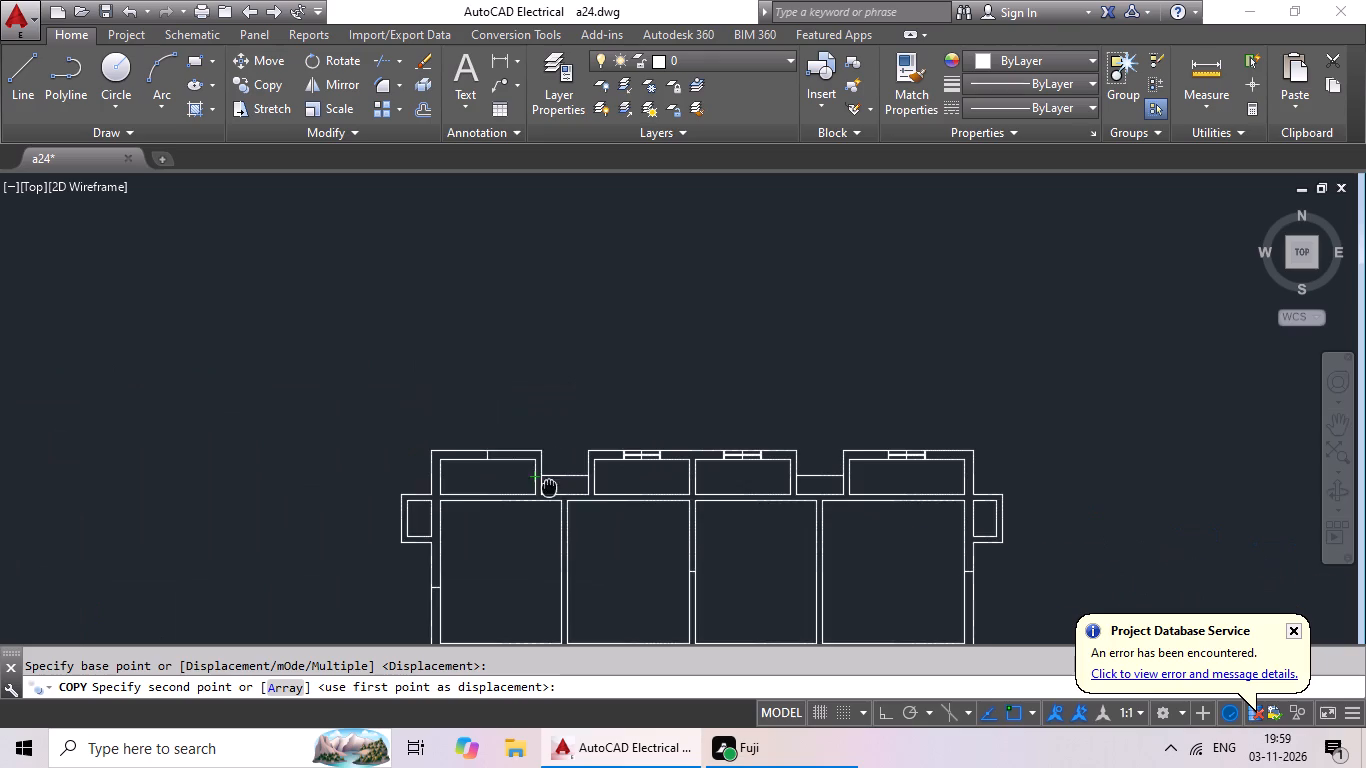
pyautogui.moveTo(549, 488); pyautogui.dragTo(550, 488, button='middle')
pyautogui.scroll(5, 515, 472)
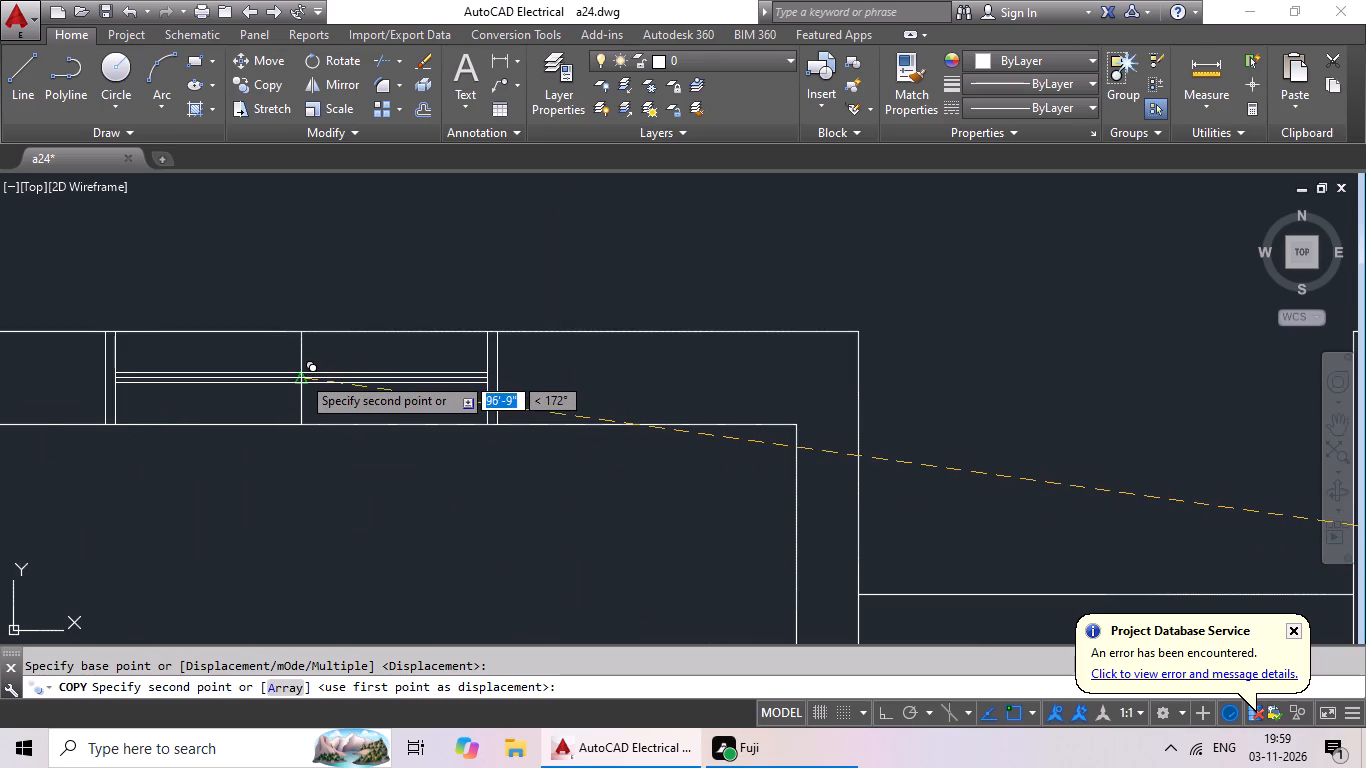
pyautogui.click(300, 375)
pyautogui.scroll(-3, 444, 433)
pyautogui.moveTo(466, 472); pyautogui.dragTo(495, 385, button='middle')
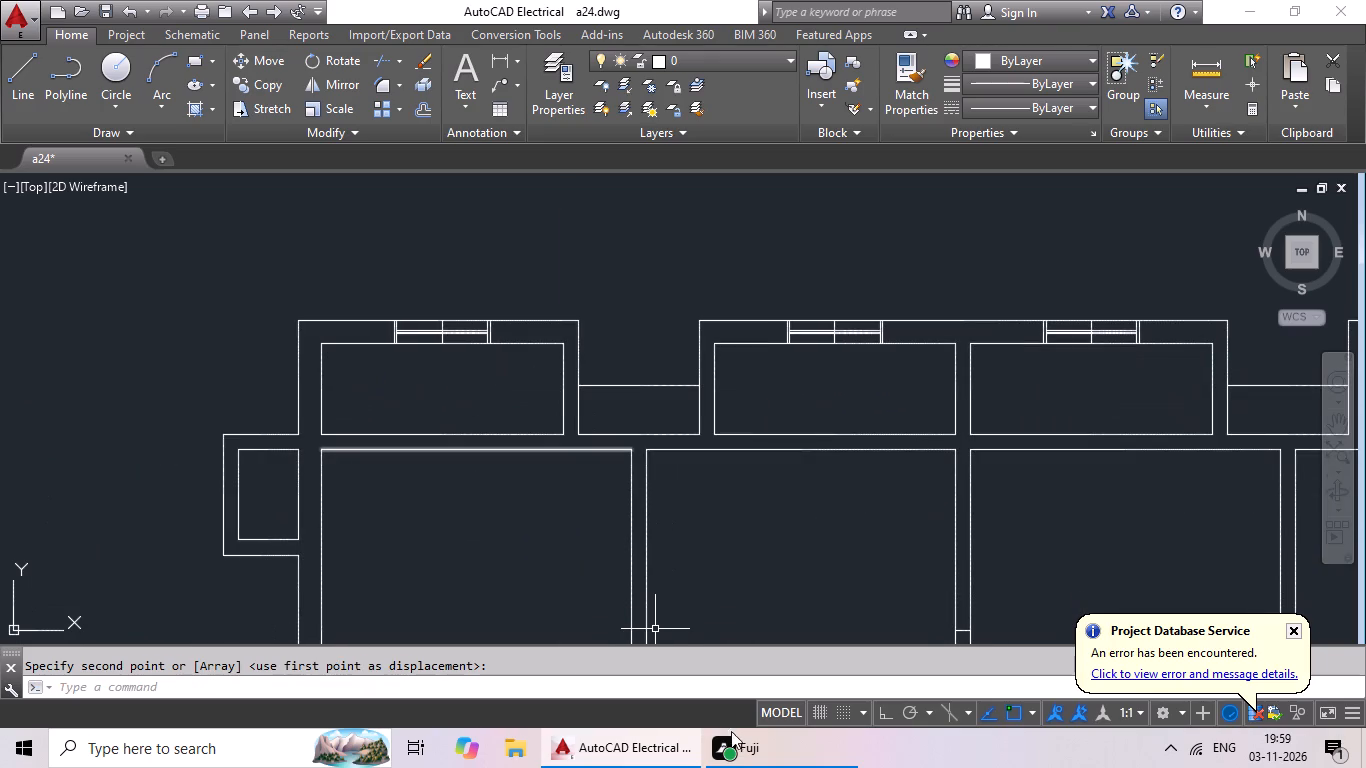
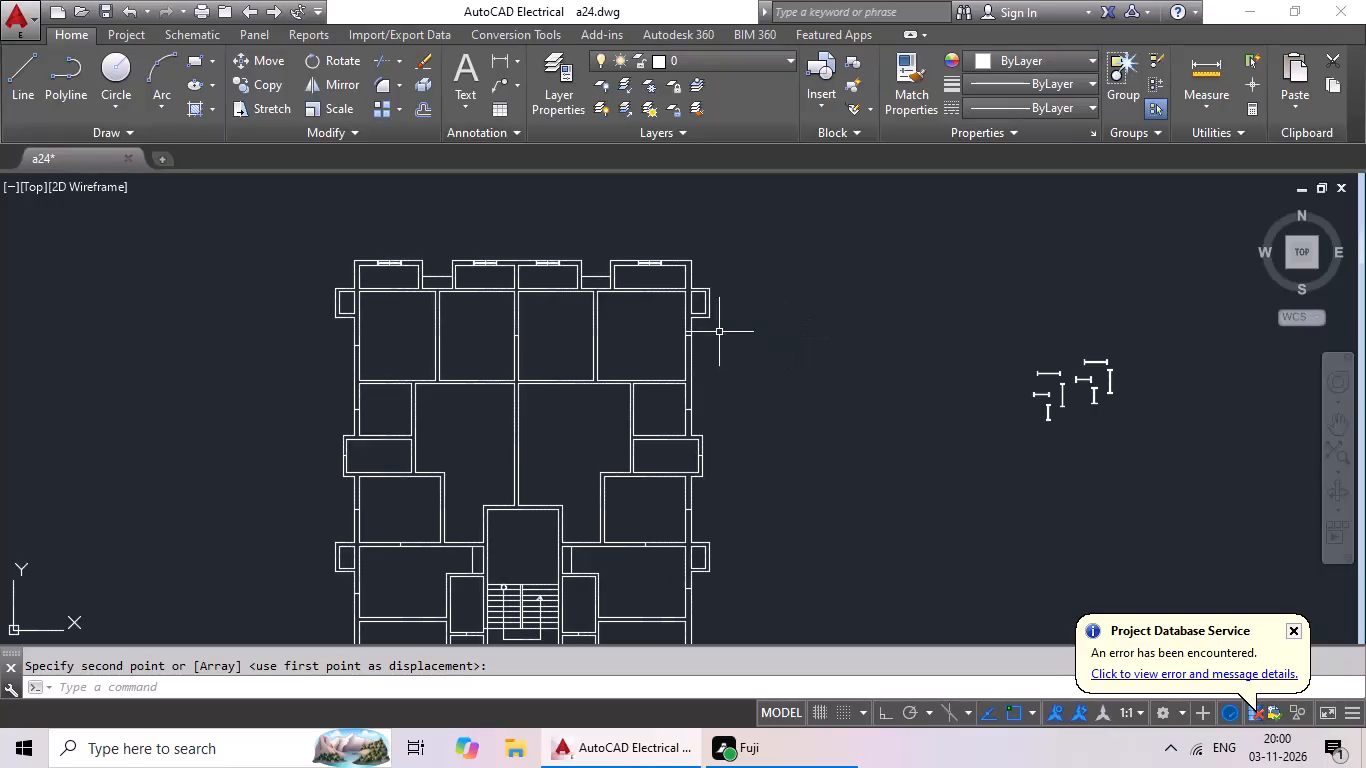
# Copy the long vertical window symbol with the wider end caps to the wall midpoint on the top-right room's outer east wall.
pyautogui.moveTo(781, 335); pyautogui.dragTo(563, 306, button='middle')
pyautogui.scroll(2, 862, 395)
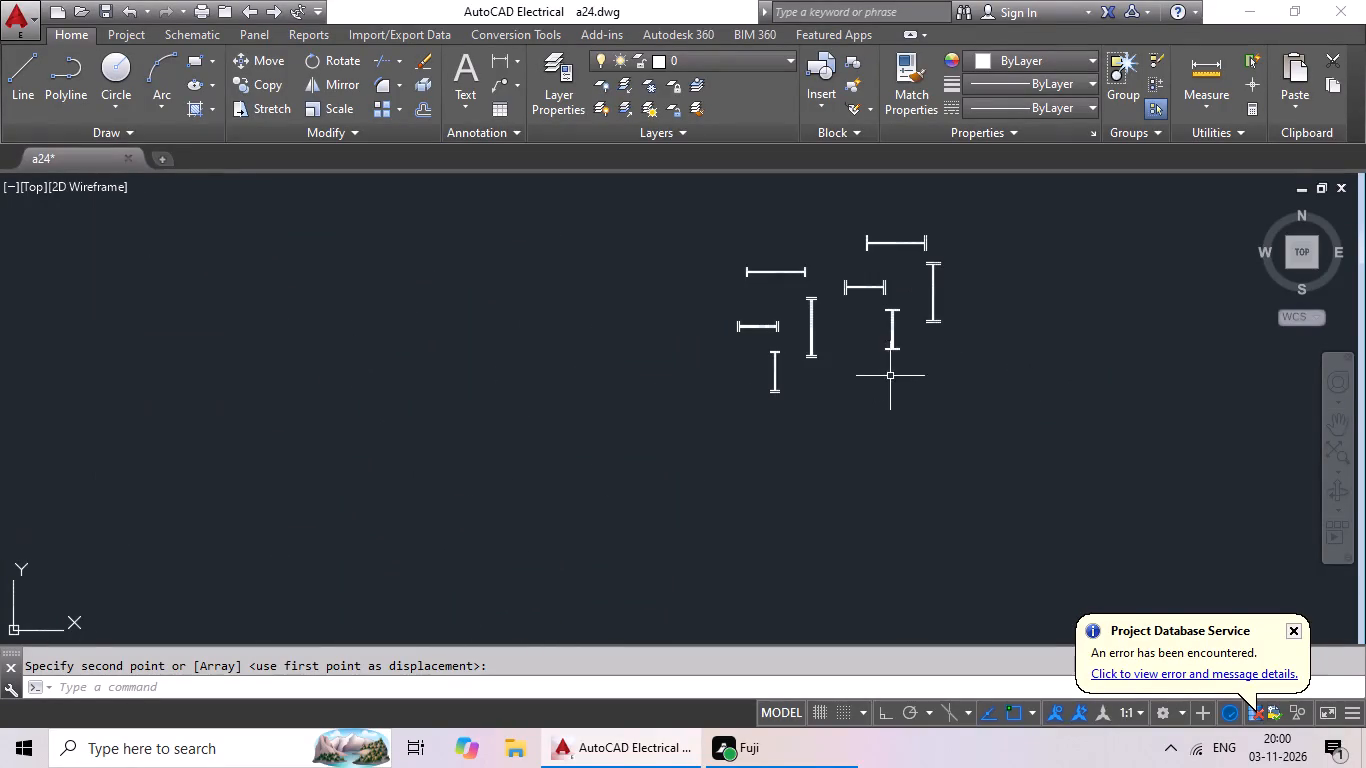
pyautogui.moveTo(942, 361); pyautogui.dragTo(869, 421, button='middle')
pyautogui.scroll(2, 868, 371)
pyautogui.moveTo(943, 244); pyautogui.dragTo(827, 246)
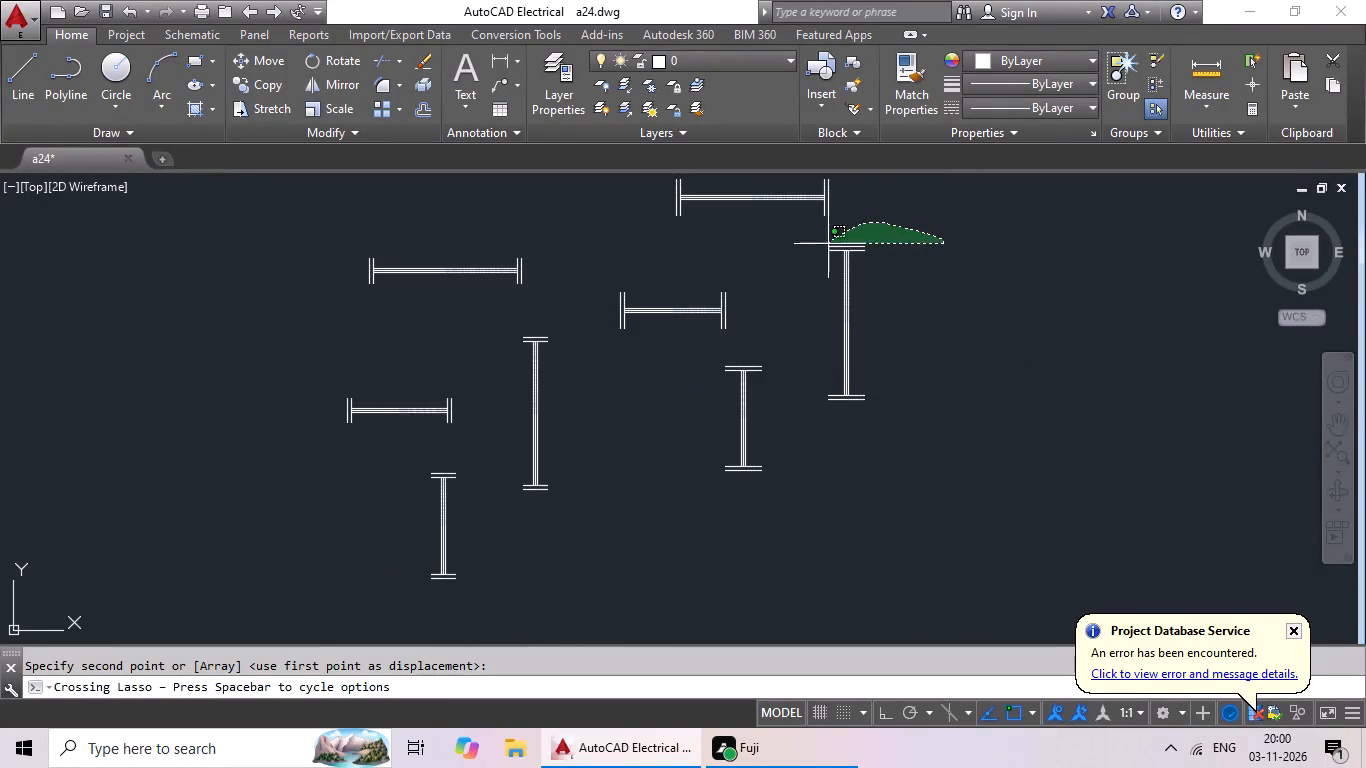
pyautogui.moveTo(827, 246); pyautogui.dragTo(909, 493)
pyautogui.click(255, 87)
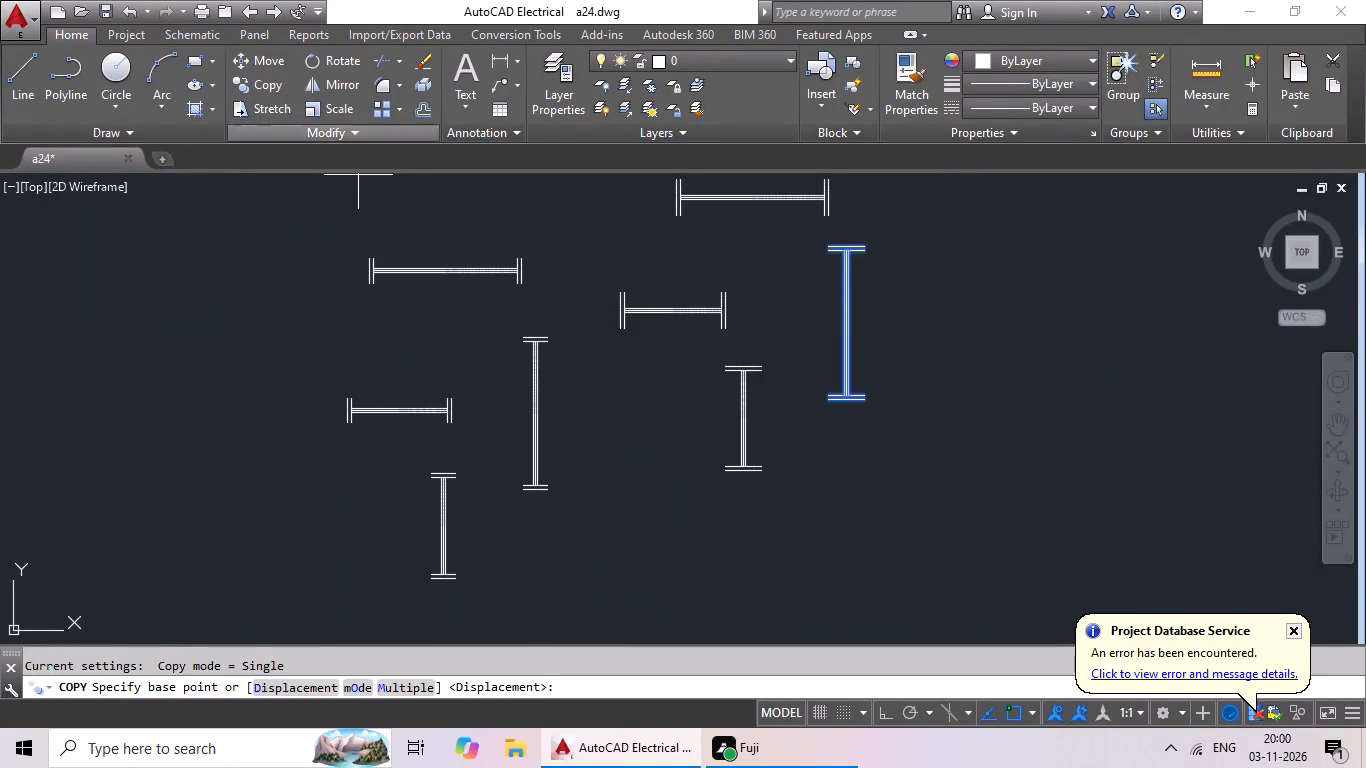
pyautogui.scroll(2, 919, 325)
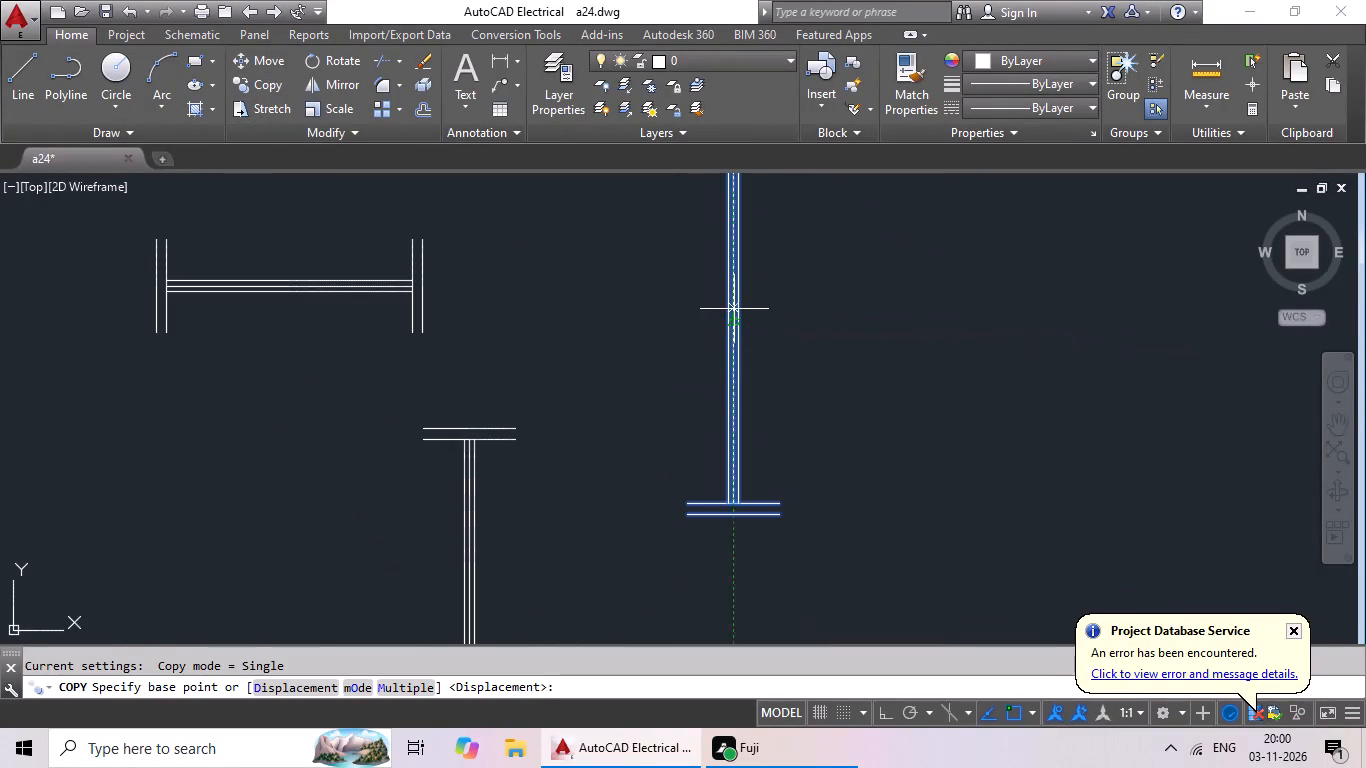
pyautogui.moveTo(732, 321); pyautogui.dragTo(719, 324)
pyautogui.scroll(-3, 426, 364)
pyautogui.moveTo(424, 365); pyautogui.dragTo(670, 300, button='middle')
pyautogui.scroll(-1, 418, 393)
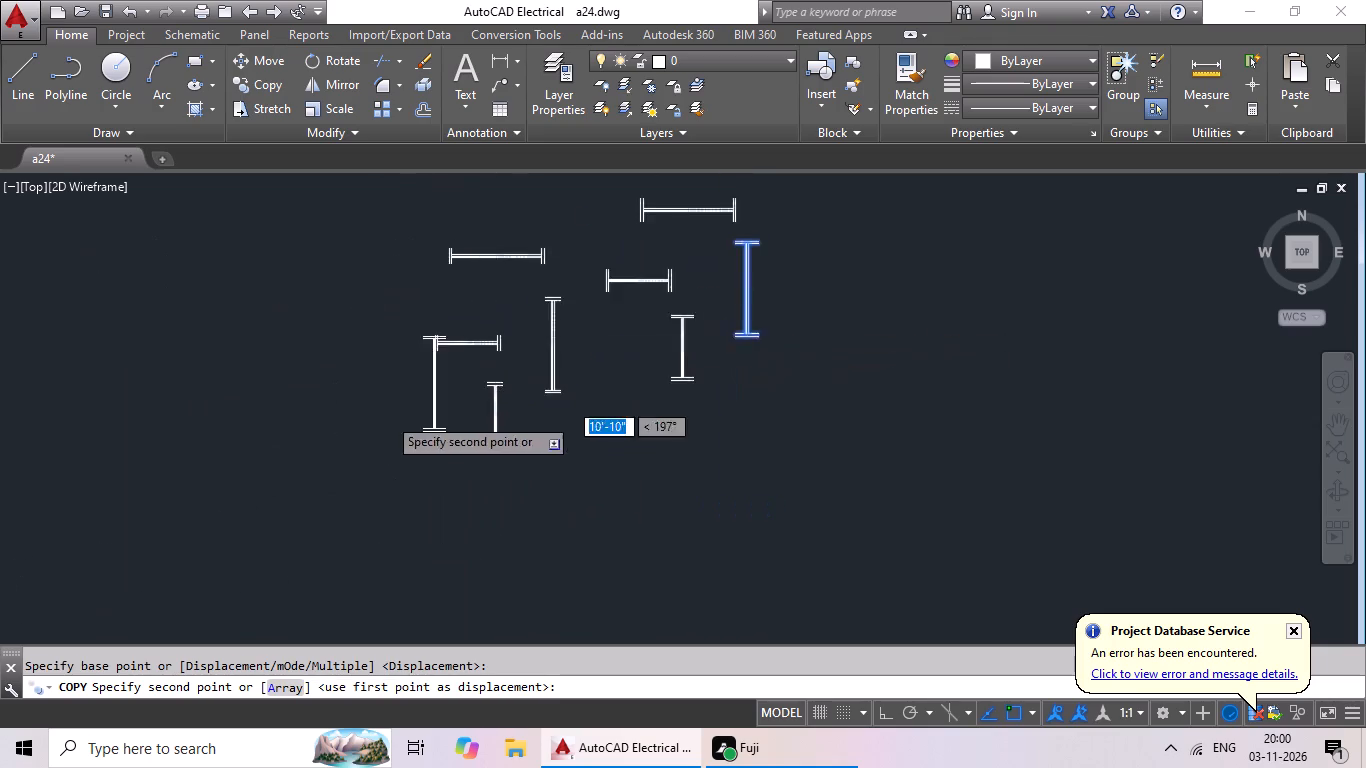
pyautogui.scroll(-1, 379, 421)
pyautogui.moveTo(373, 425); pyautogui.dragTo(723, 351, button='middle')
pyautogui.moveTo(356, 330); pyautogui.dragTo(579, 375, button='middle')
pyautogui.scroll(5, 437, 277)
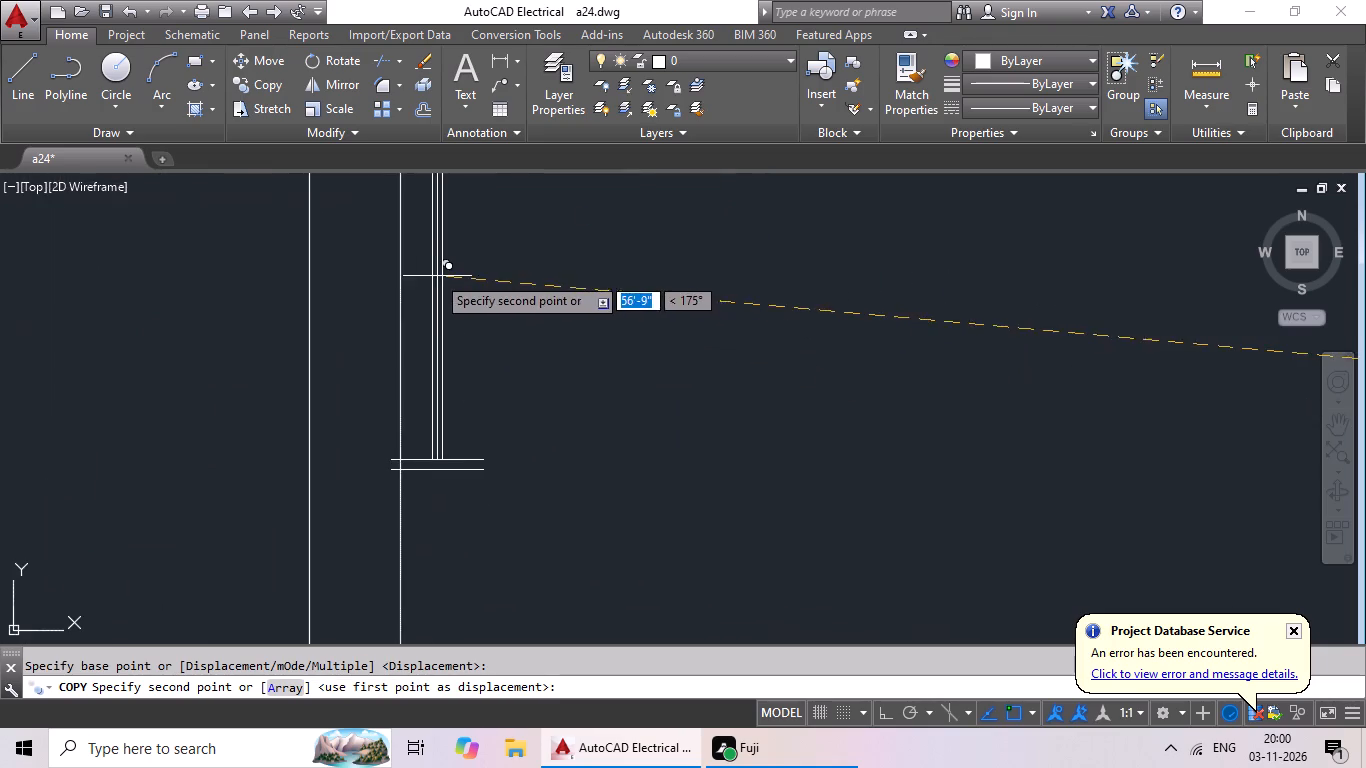
pyautogui.moveTo(414, 268); pyautogui.dragTo(454, 510, button='middle')
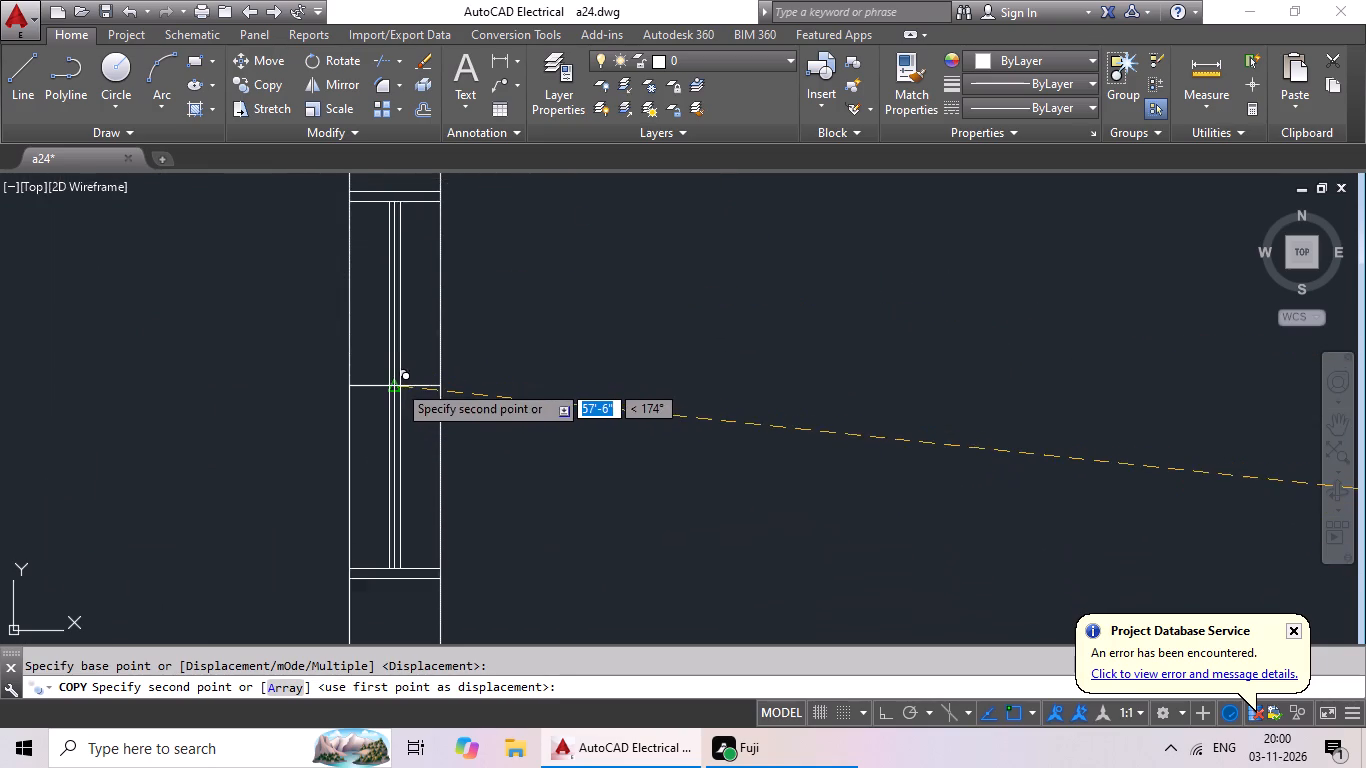
pyautogui.click(395, 387)
# Copy the long vertical window symbol with the narrower end caps to the midpoint mark on the central wall between the two middle top rooms.
pyautogui.scroll(-3, 540, 394)
pyautogui.moveTo(666, 407); pyautogui.dragTo(691, 362, button='middle')
pyautogui.scroll(-2, 711, 346)
pyautogui.moveTo(761, 373); pyautogui.dragTo(647, 375, button='middle')
pyautogui.moveTo(727, 398); pyautogui.dragTo(620, 392, button='middle')
pyautogui.moveTo(728, 414); pyautogui.dragTo(625, 382, button='middle')
pyautogui.scroll(3, 928, 408)
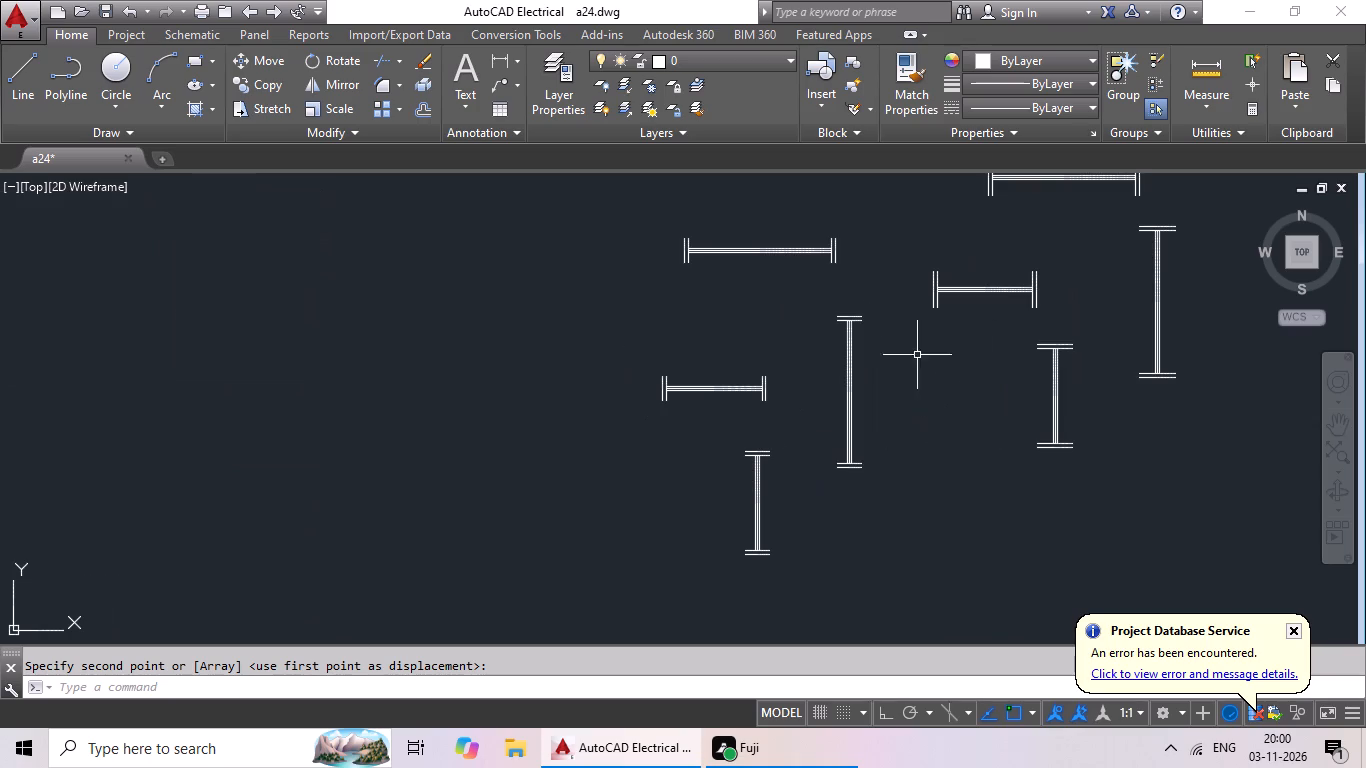
pyautogui.moveTo(884, 299); pyautogui.dragTo(966, 559)
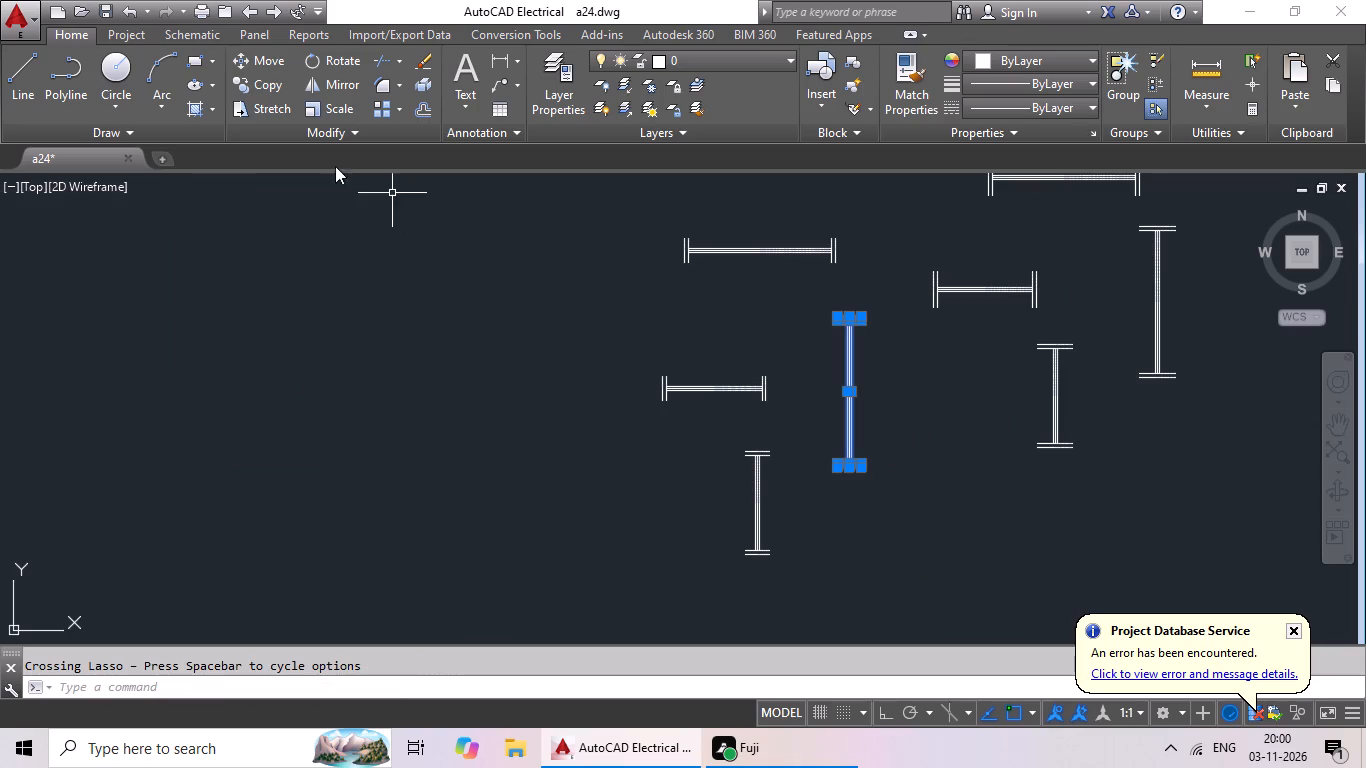
pyautogui.click(252, 81)
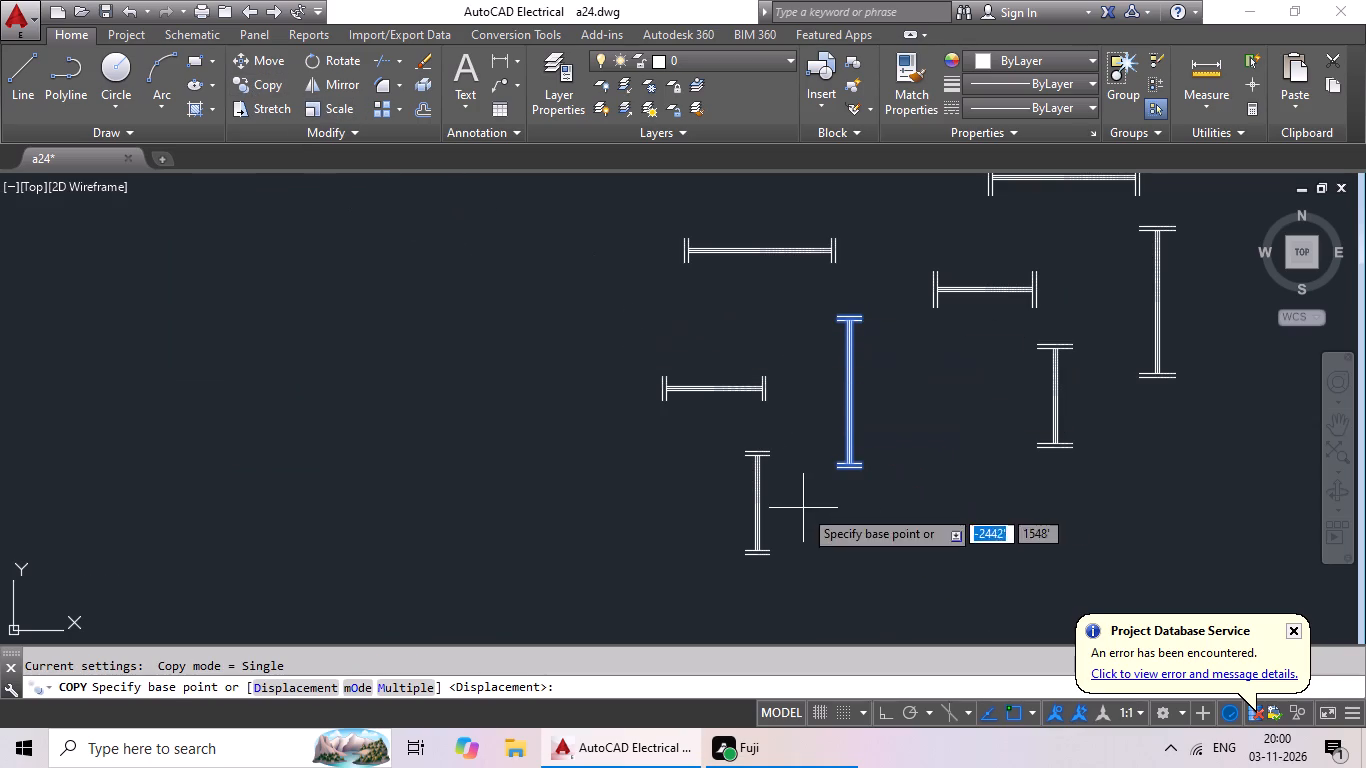
pyautogui.scroll(2, 921, 360)
pyautogui.scroll(2, 750, 453)
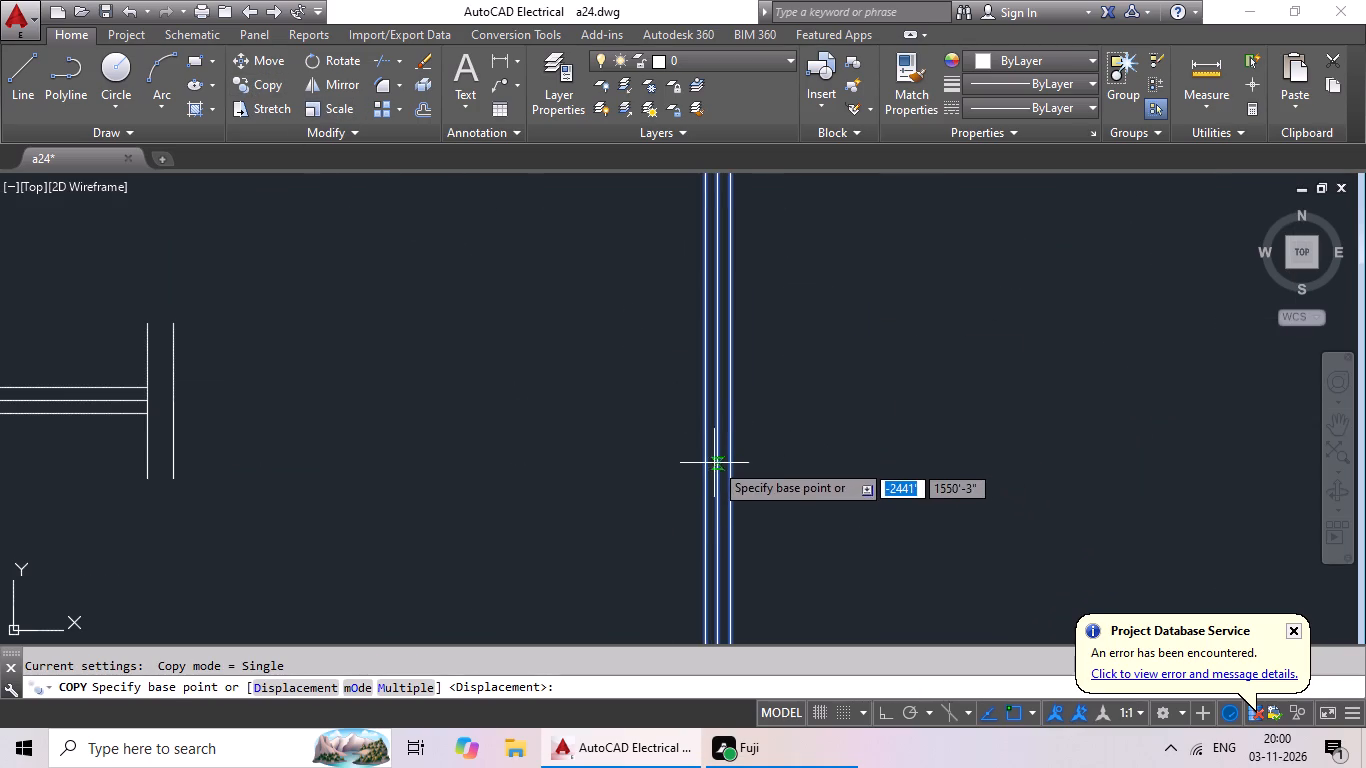
pyautogui.click(716, 417)
pyautogui.scroll(-3, 554, 430)
pyautogui.moveTo(540, 435); pyautogui.dragTo(871, 269, button='middle')
pyautogui.scroll(-2, 315, 418)
pyautogui.moveTo(311, 421); pyautogui.dragTo(591, 323, button='middle')
pyautogui.moveTo(290, 393); pyautogui.dragTo(696, 305, button='middle')
pyautogui.scroll(-1, 435, 374)
pyautogui.moveTo(436, 374); pyautogui.dragTo(618, 339, button='middle')
pyautogui.moveTo(364, 342); pyautogui.dragTo(746, 417, button='middle')
pyautogui.moveTo(497, 391); pyautogui.dragTo(654, 423, button='middle')
pyautogui.moveTo(543, 411); pyautogui.dragTo(656, 437, button='middle')
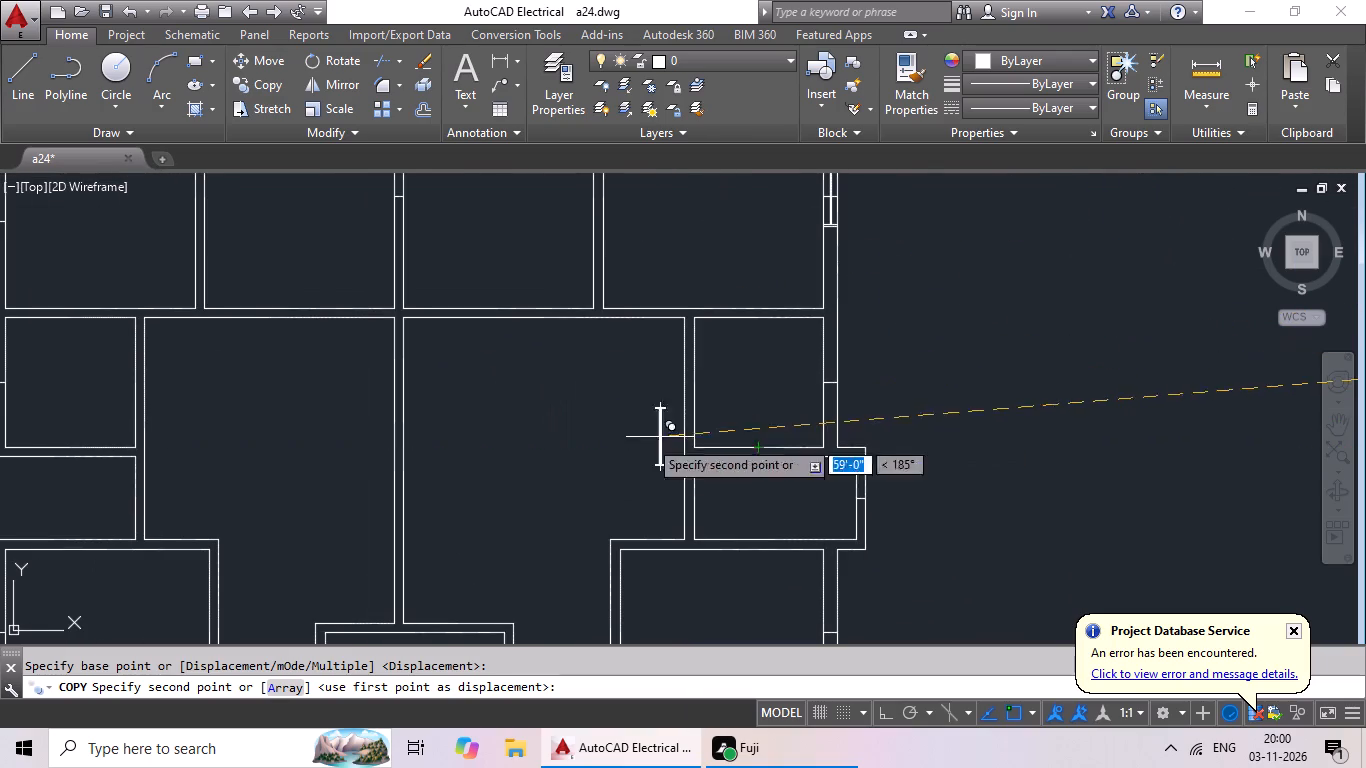
pyautogui.moveTo(637, 438); pyautogui.dragTo(769, 385, button='middle')
pyautogui.moveTo(515, 378); pyautogui.dragTo(506, 558, button='middle')
pyautogui.scroll(4, 534, 327)
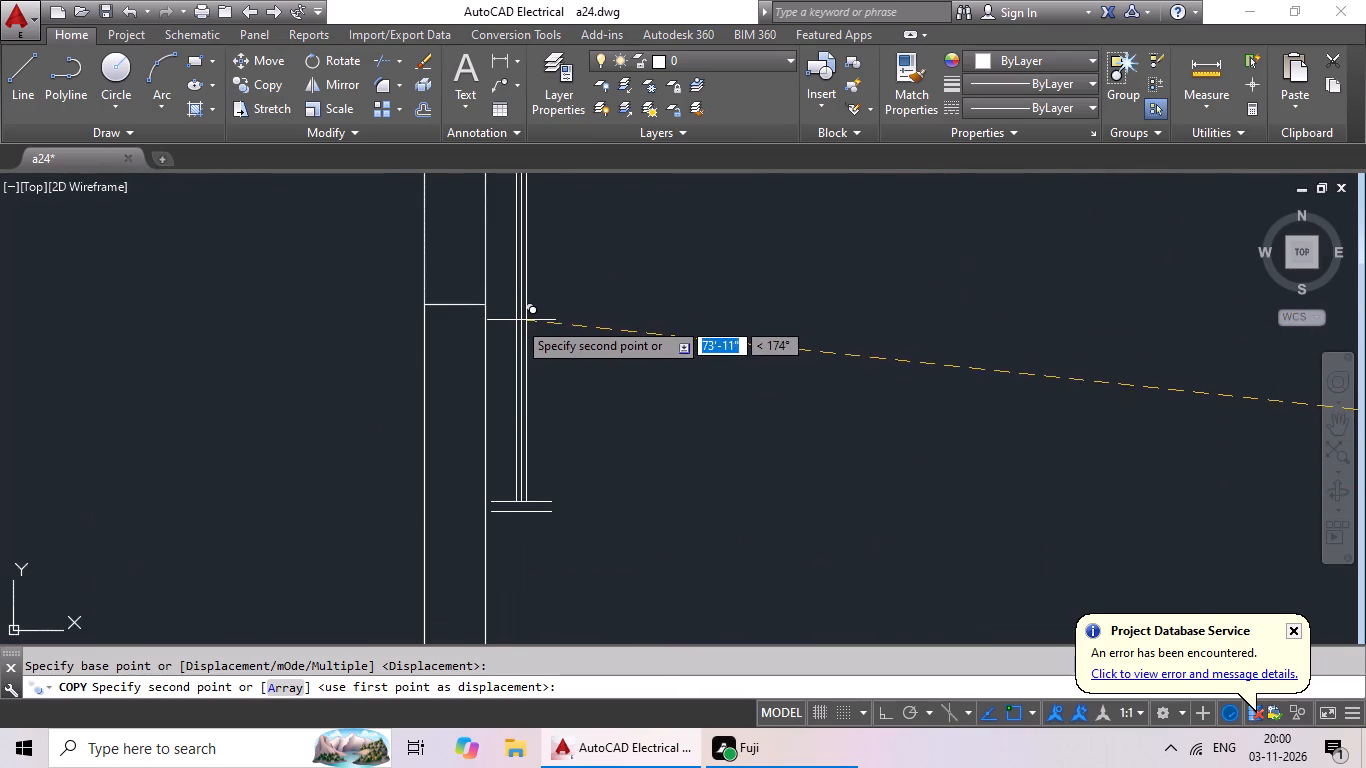
pyautogui.click(455, 307)
# Copy the long vertical window symbol with the wider end caps to the midpoint mark on the top-left room's outer west wall.
pyautogui.scroll(-3, 692, 306)
pyautogui.moveTo(762, 377); pyautogui.dragTo(778, 451, button='middle')
pyautogui.scroll(-2, 772, 439)
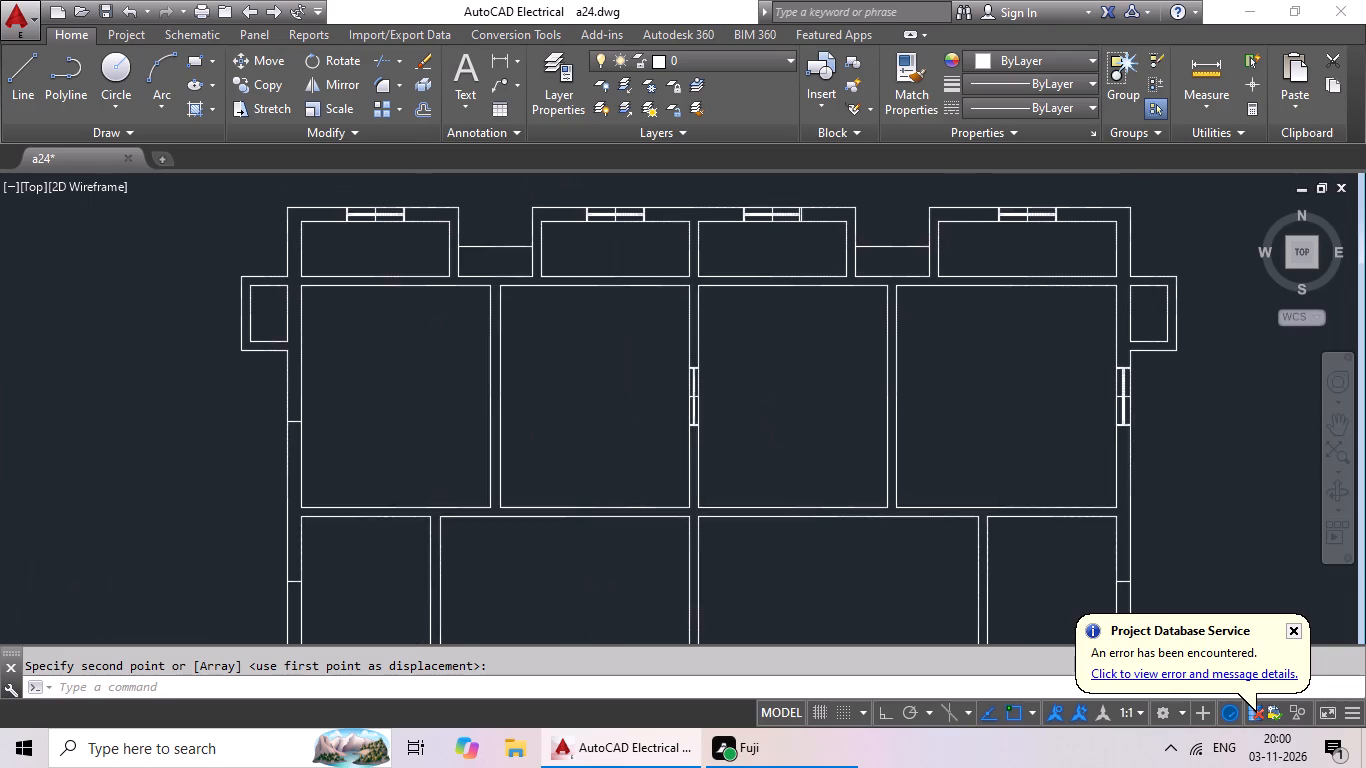
pyautogui.moveTo(810, 474); pyautogui.dragTo(631, 413, button='middle')
pyautogui.scroll(-1, 1110, 426)
pyautogui.moveTo(1110, 425); pyautogui.dragTo(565, 425, button='middle')
pyautogui.scroll(2, 783, 427)
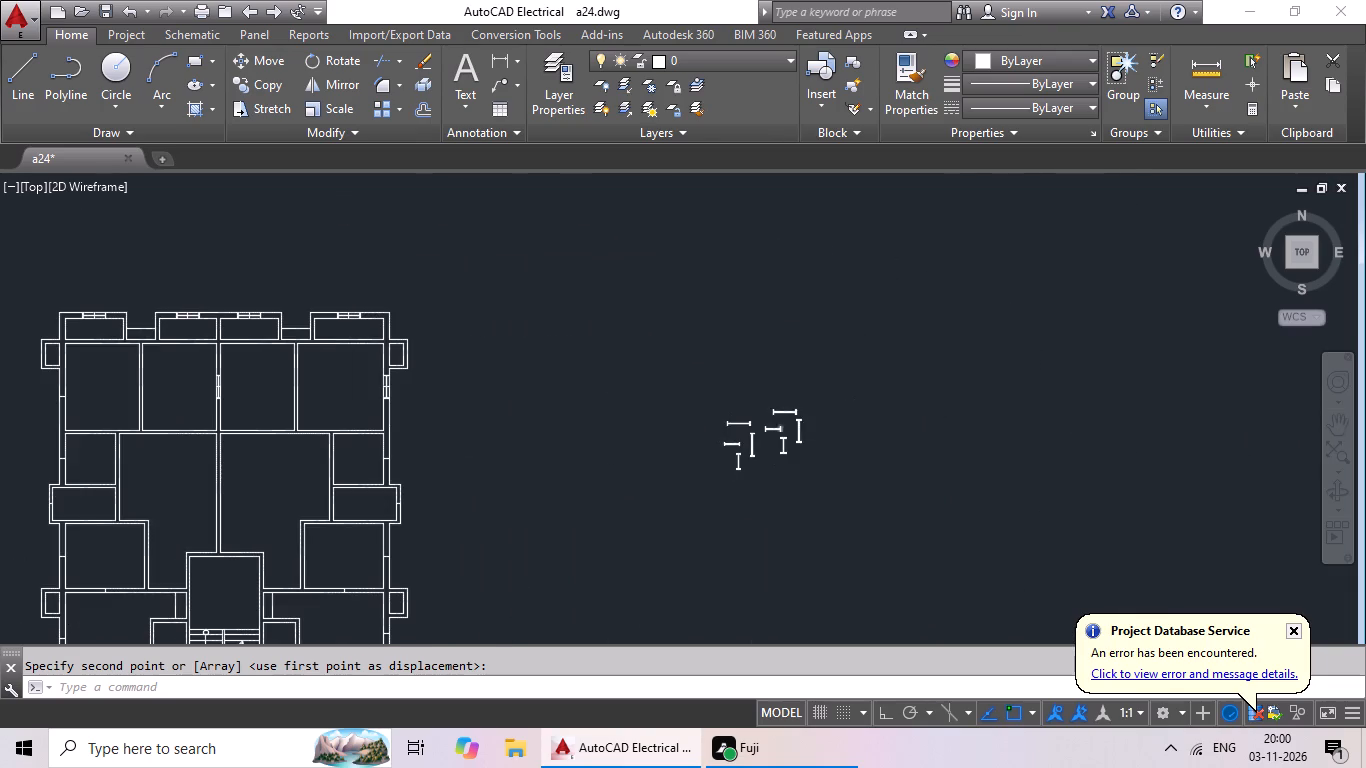
pyautogui.scroll(3, 785, 427)
pyautogui.moveTo(963, 357); pyautogui.dragTo(991, 588)
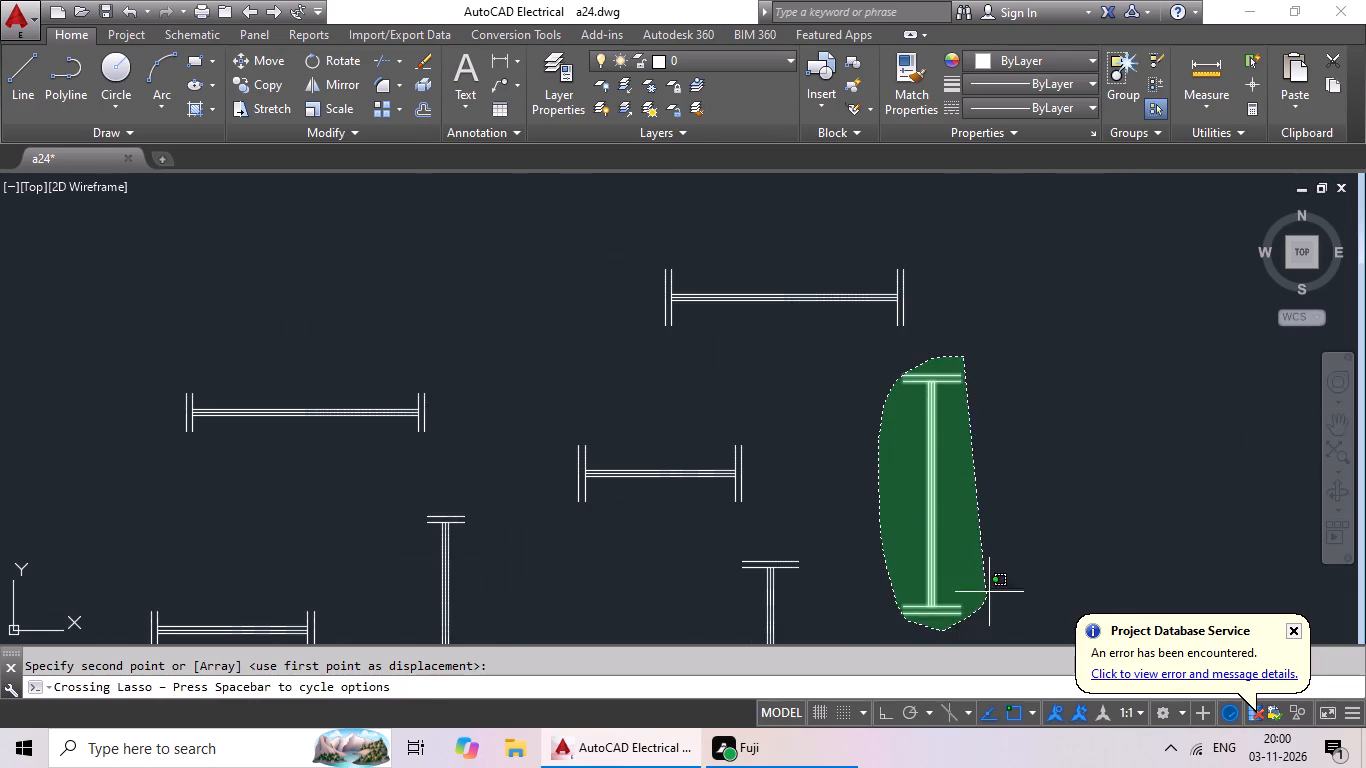
pyautogui.moveTo(991, 588); pyautogui.dragTo(1000, 556)
pyautogui.click(262, 80)
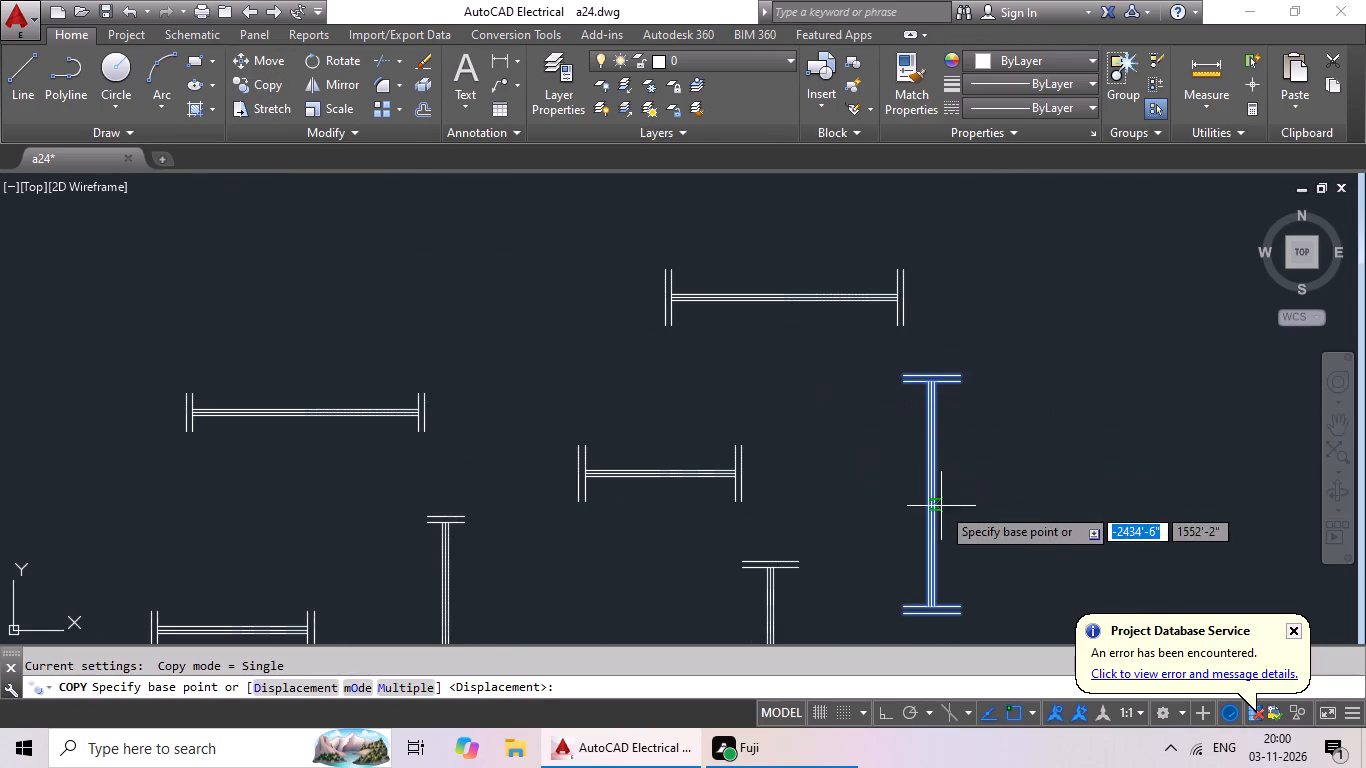
pyautogui.scroll(3, 941, 506)
pyautogui.moveTo(951, 502); pyautogui.dragTo(868, 343, button='middle')
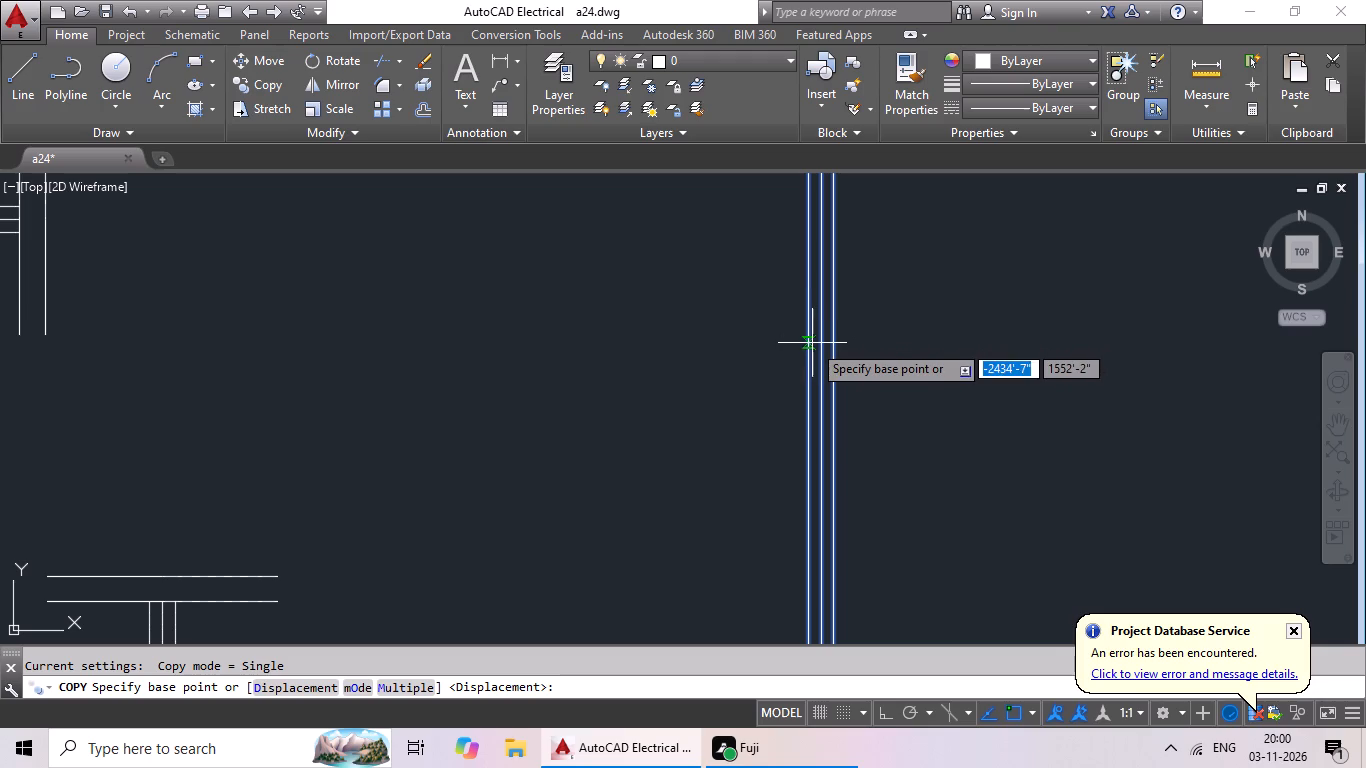
pyautogui.scroll(-2, 824, 370)
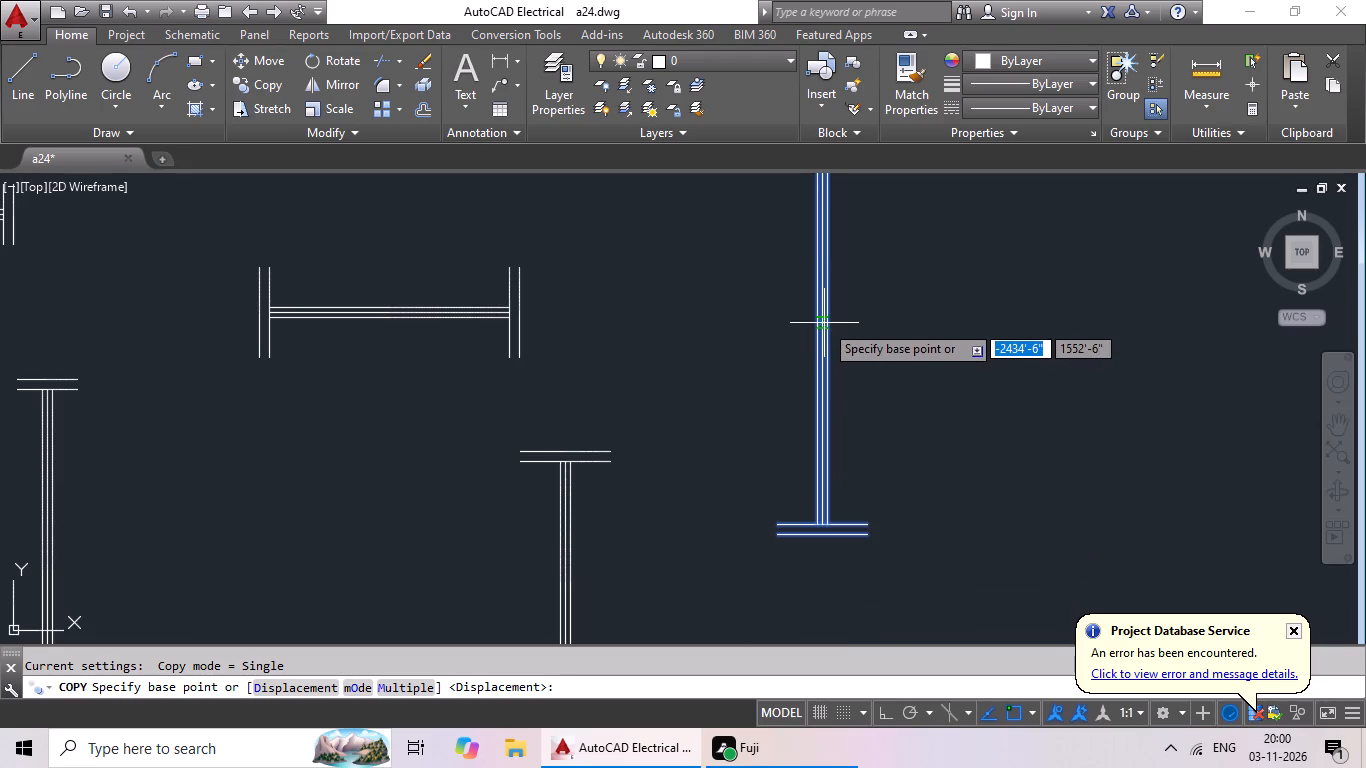
pyautogui.click(821, 342)
pyautogui.scroll(-3, 509, 395)
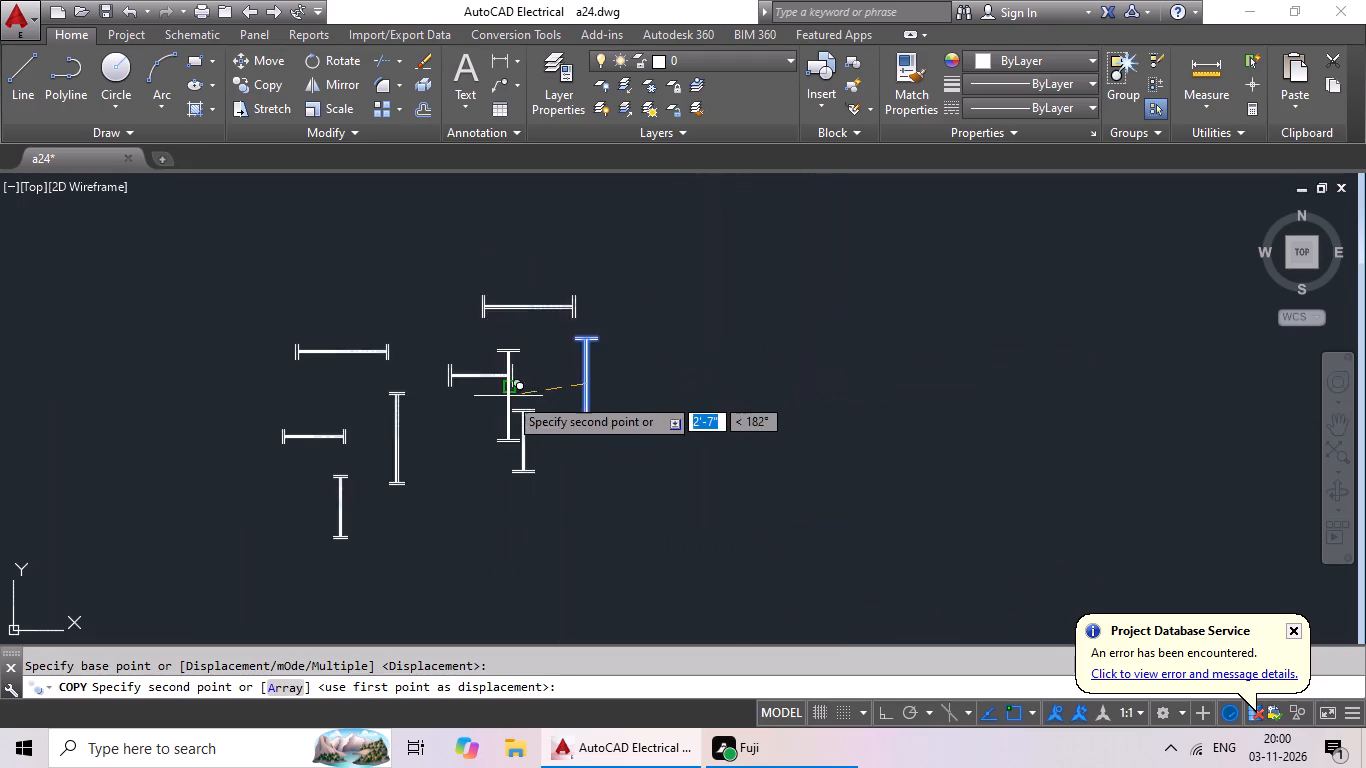
pyautogui.moveTo(508, 396); pyautogui.dragTo(659, 362, button='middle')
pyautogui.scroll(-1, 264, 456)
pyautogui.moveTo(203, 474); pyautogui.dragTo(728, 370, button='middle')
pyautogui.scroll(-1, 321, 458)
pyautogui.moveTo(295, 470); pyautogui.dragTo(633, 470, button='middle')
pyautogui.moveTo(383, 413); pyautogui.dragTo(961, 591, button='middle')
pyautogui.scroll(3, 579, 482)
pyautogui.scroll(4, 429, 469)
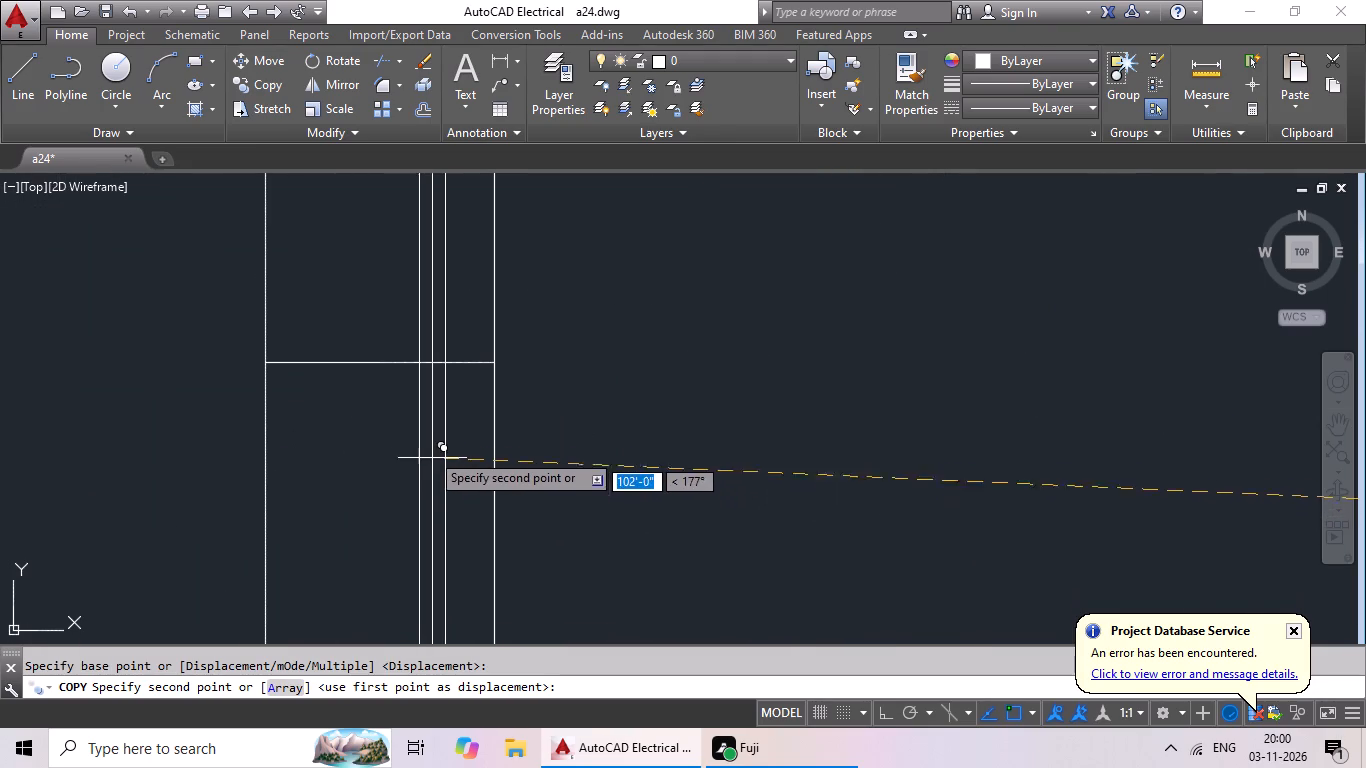
pyautogui.scroll(-4, 367, 373)
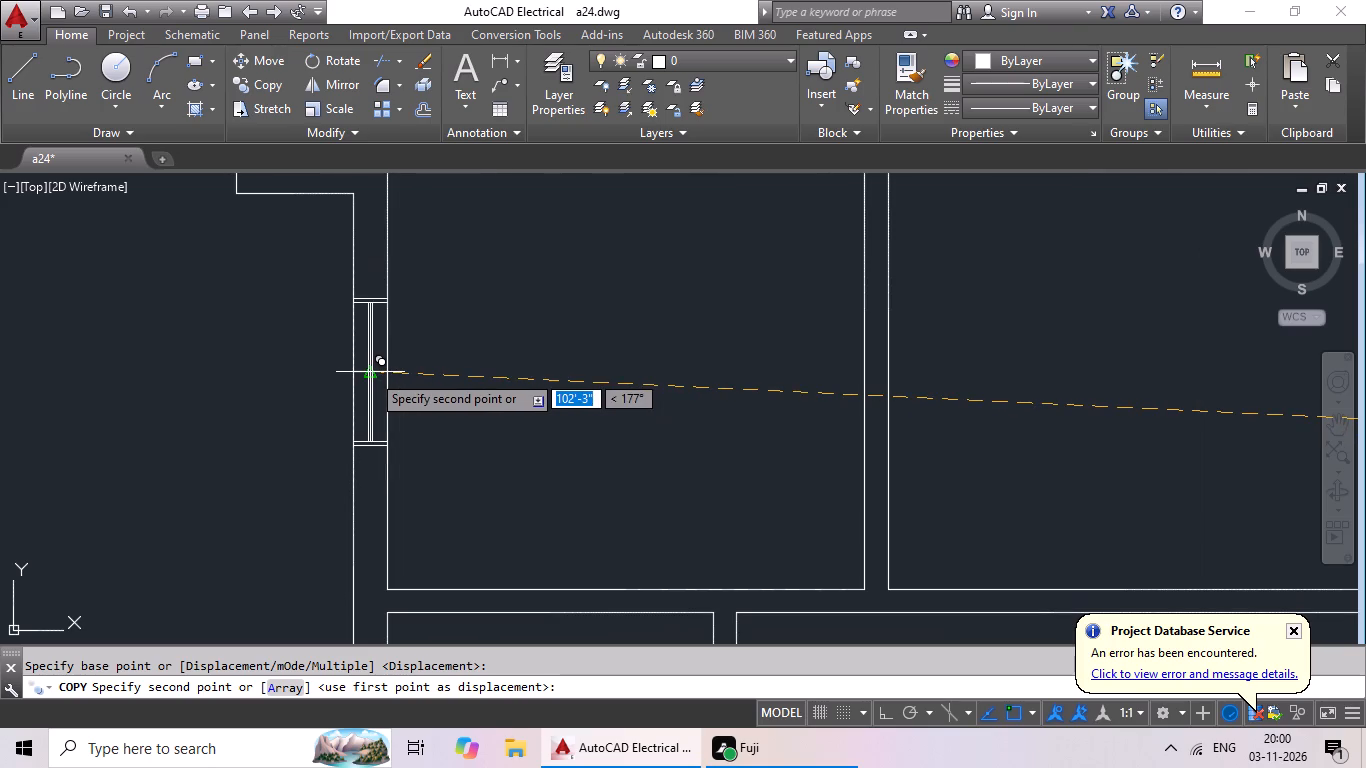
pyautogui.click(372, 372)
# Copy the short vertical window symbol with the wider end caps to the midpoint mark on the east wall of the small room below the top-right room.
pyautogui.scroll(-4, 486, 361)
pyautogui.moveTo(610, 404); pyautogui.dragTo(538, 375, button='middle')
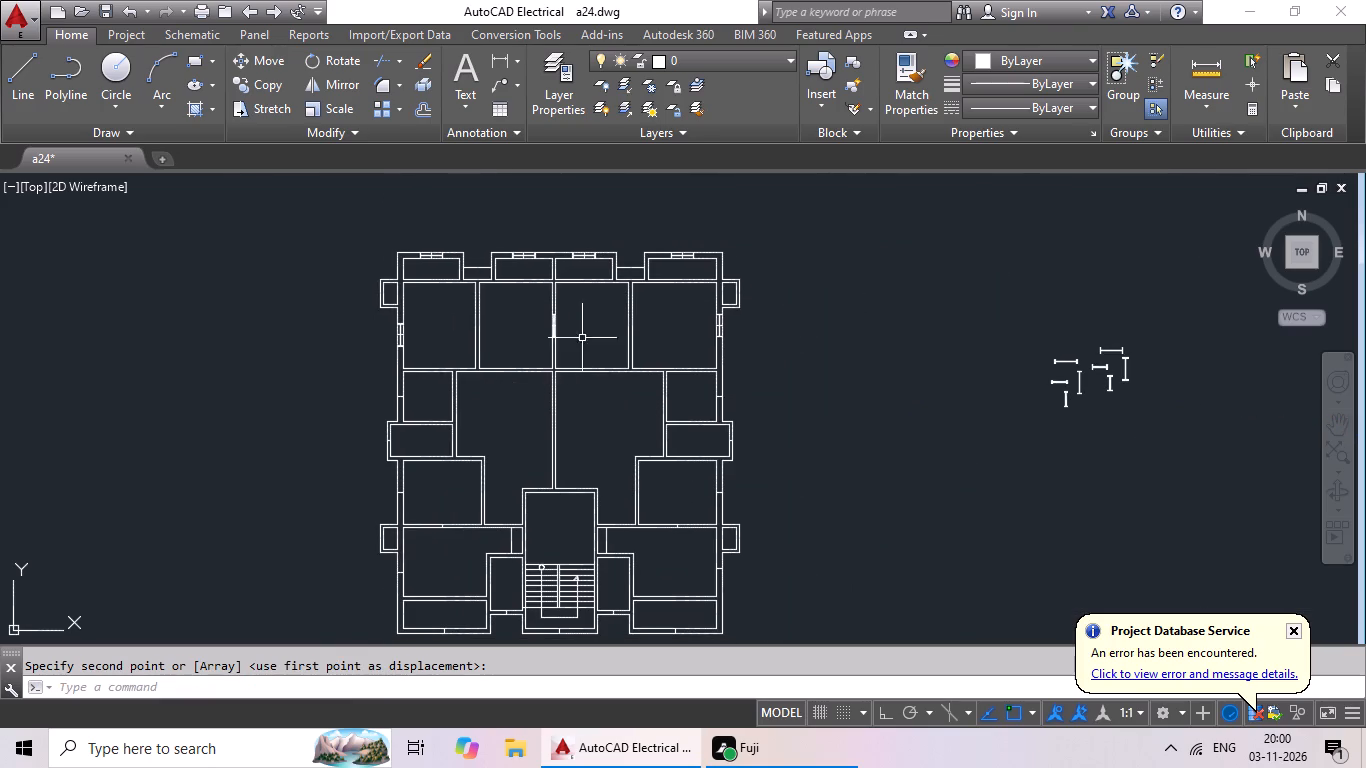
pyautogui.moveTo(796, 366); pyautogui.dragTo(681, 323, button='middle')
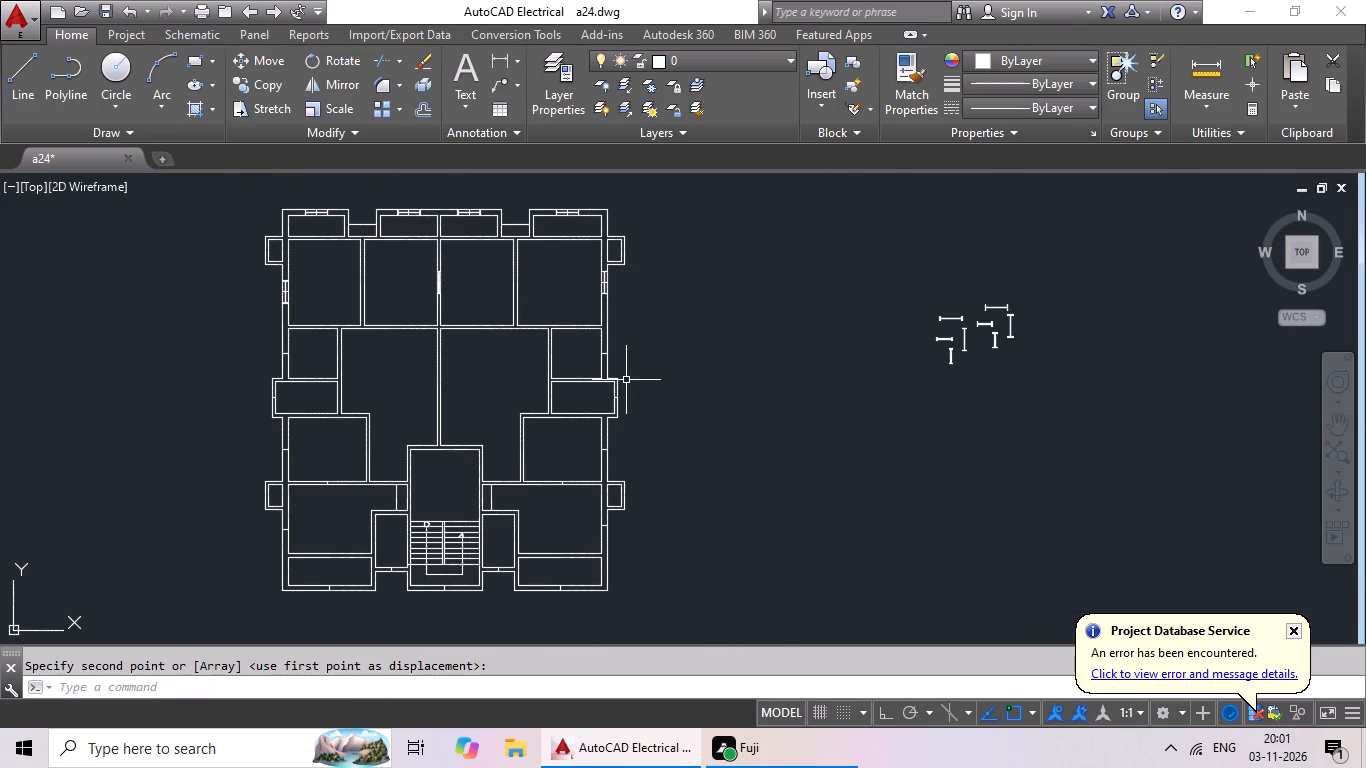
pyautogui.moveTo(670, 327); pyautogui.dragTo(457, 316, button='middle')
pyautogui.scroll(3, 794, 302)
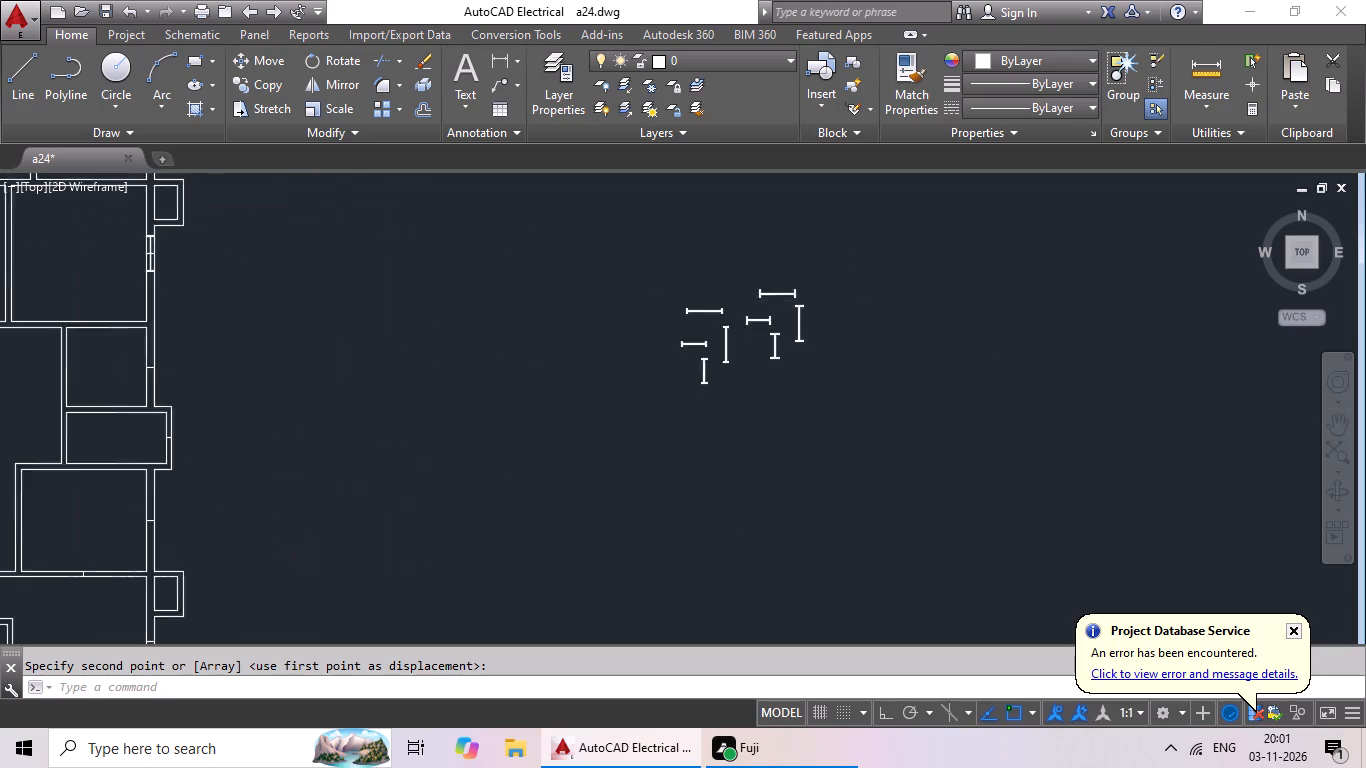
pyautogui.scroll(1, 794, 302)
pyautogui.moveTo(731, 439); pyautogui.dragTo(733, 334, button='middle')
pyautogui.scroll(3, 733, 333)
pyautogui.scroll(-1, 747, 335)
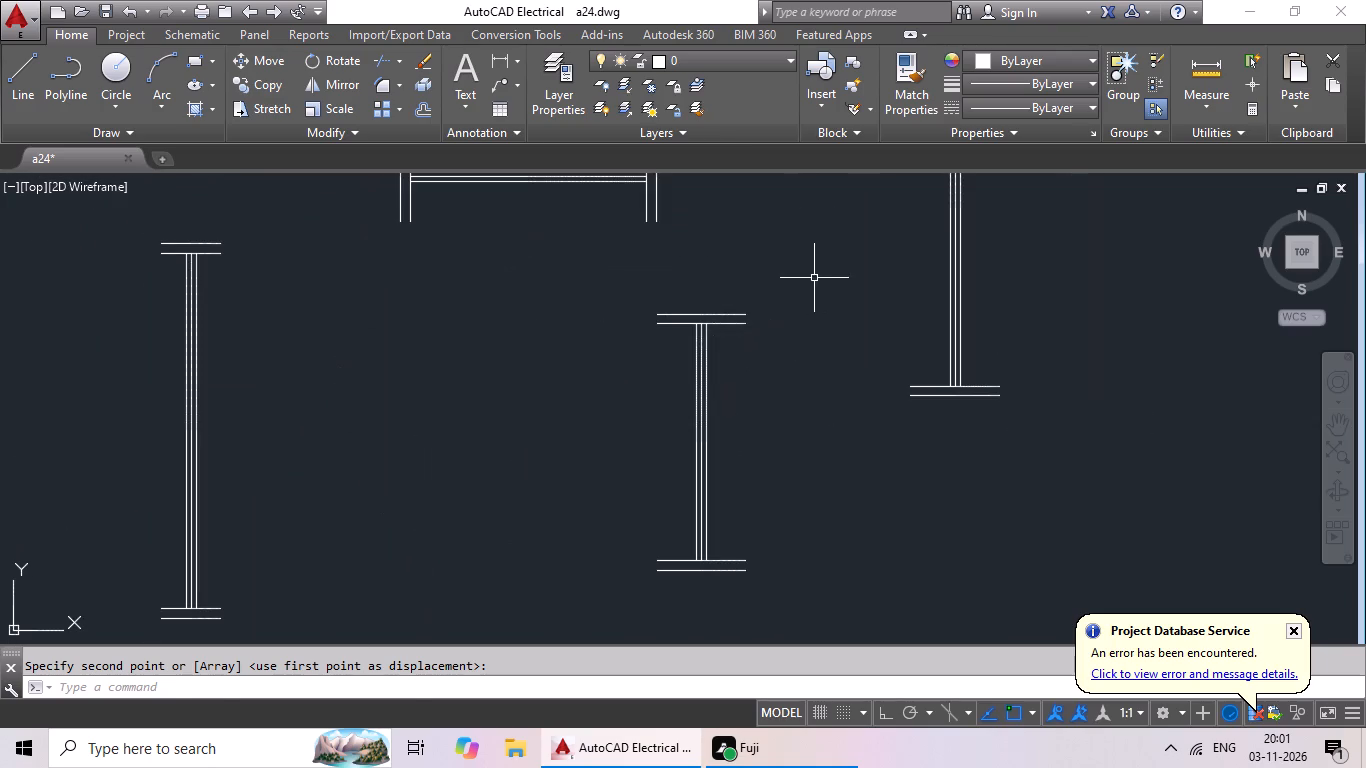
pyautogui.moveTo(805, 276); pyautogui.dragTo(884, 601)
pyautogui.moveTo(300, 112); pyautogui.dragTo(294, 106, button='right')
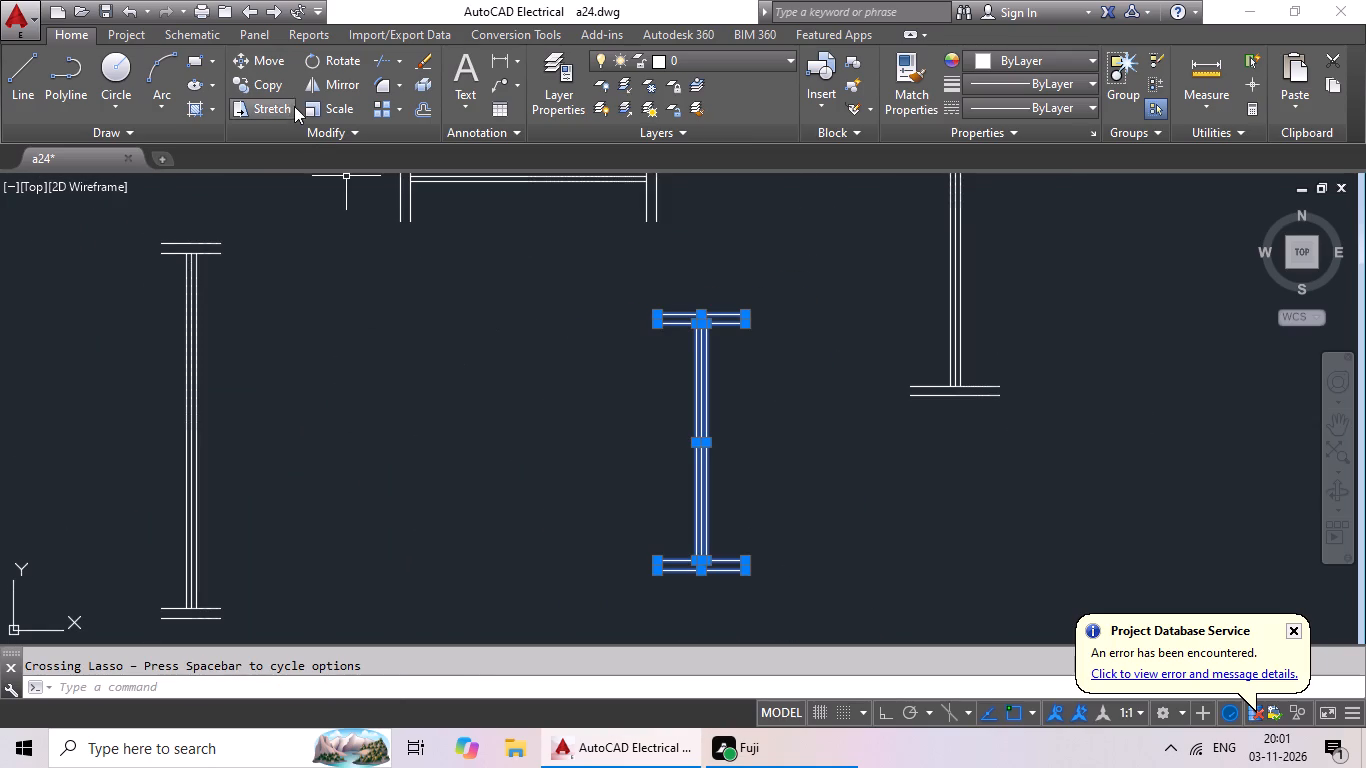
pyautogui.moveTo(294, 106); pyautogui.dragTo(290, 102, button='right')
pyautogui.click(275, 91)
pyautogui.scroll(2, 757, 580)
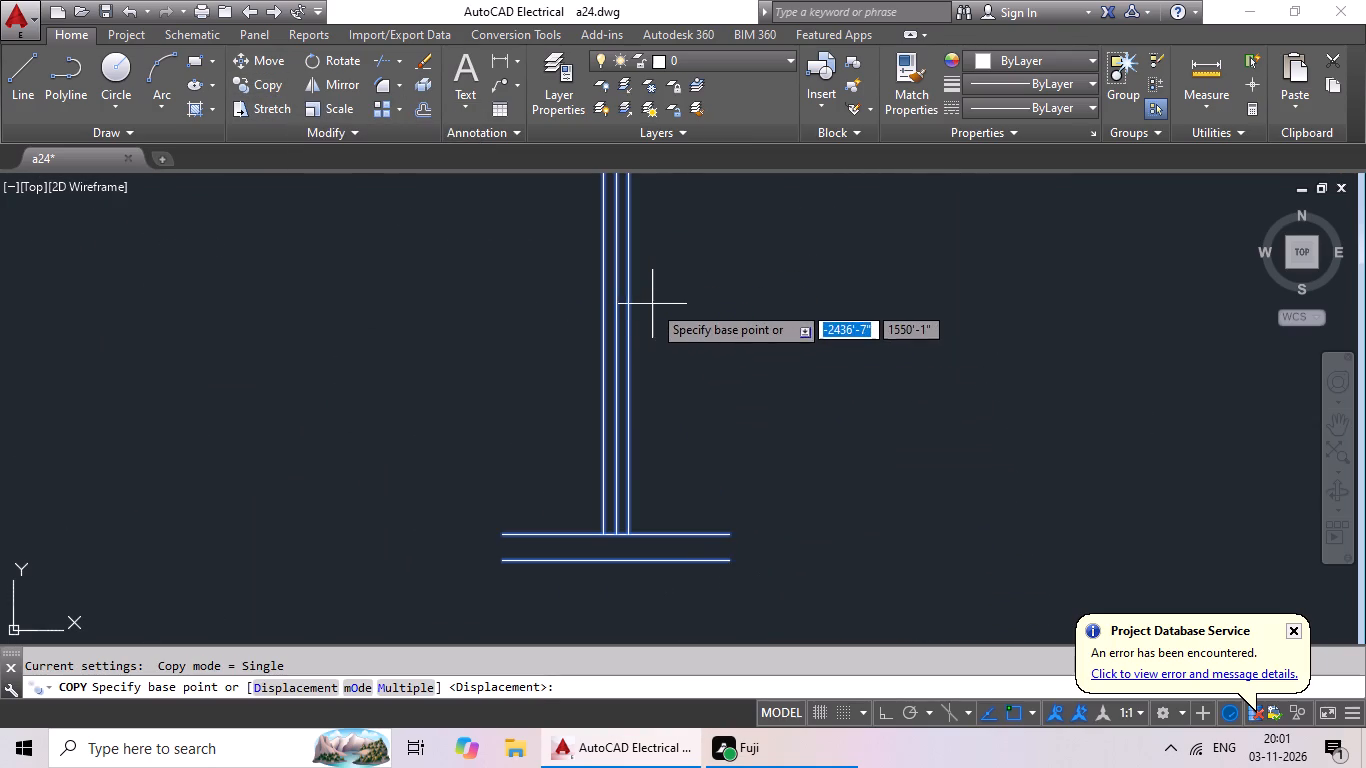
pyautogui.scroll(-2, 652, 303)
pyautogui.moveTo(637, 271); pyautogui.dragTo(609, 341, button='middle')
pyautogui.click(609, 341)
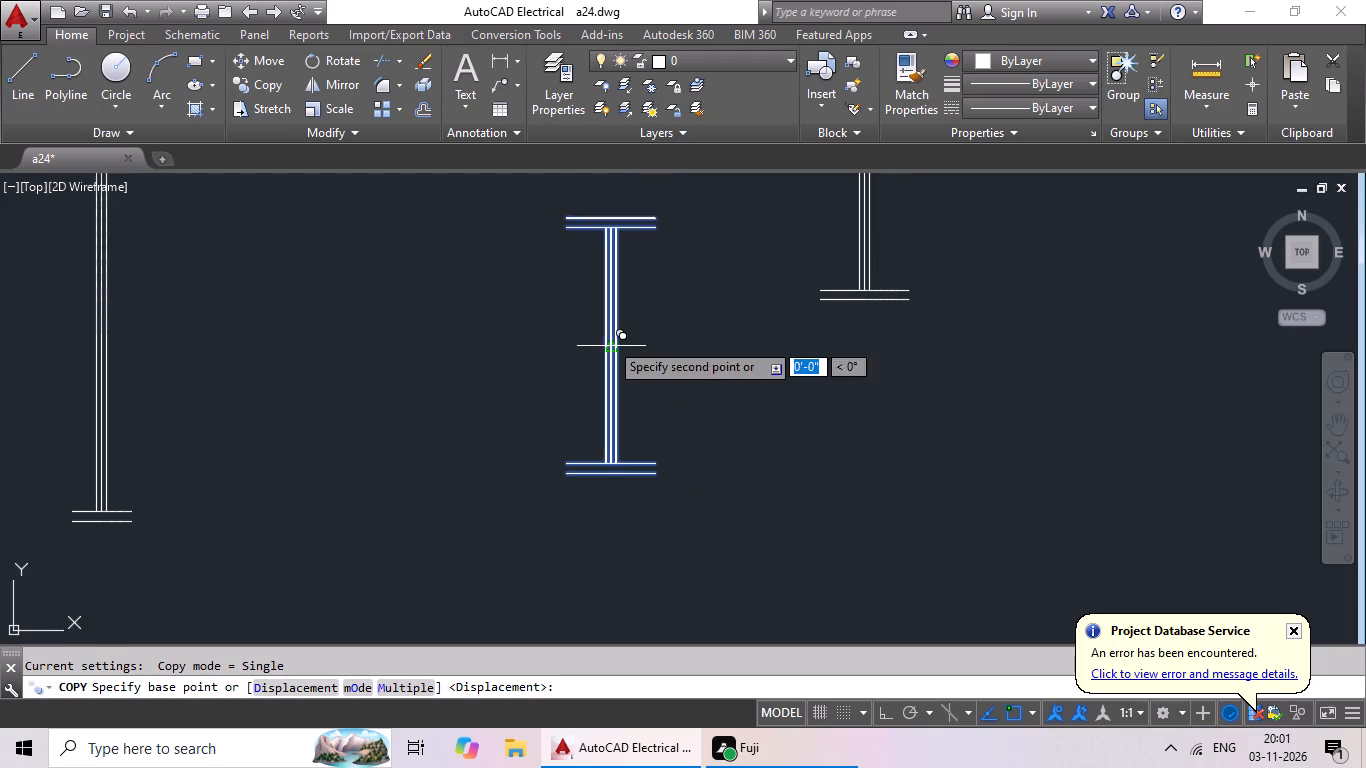
pyautogui.scroll(-3, 430, 366)
pyautogui.moveTo(426, 393); pyautogui.dragTo(596, 377, button='middle')
pyautogui.scroll(-2, 119, 221)
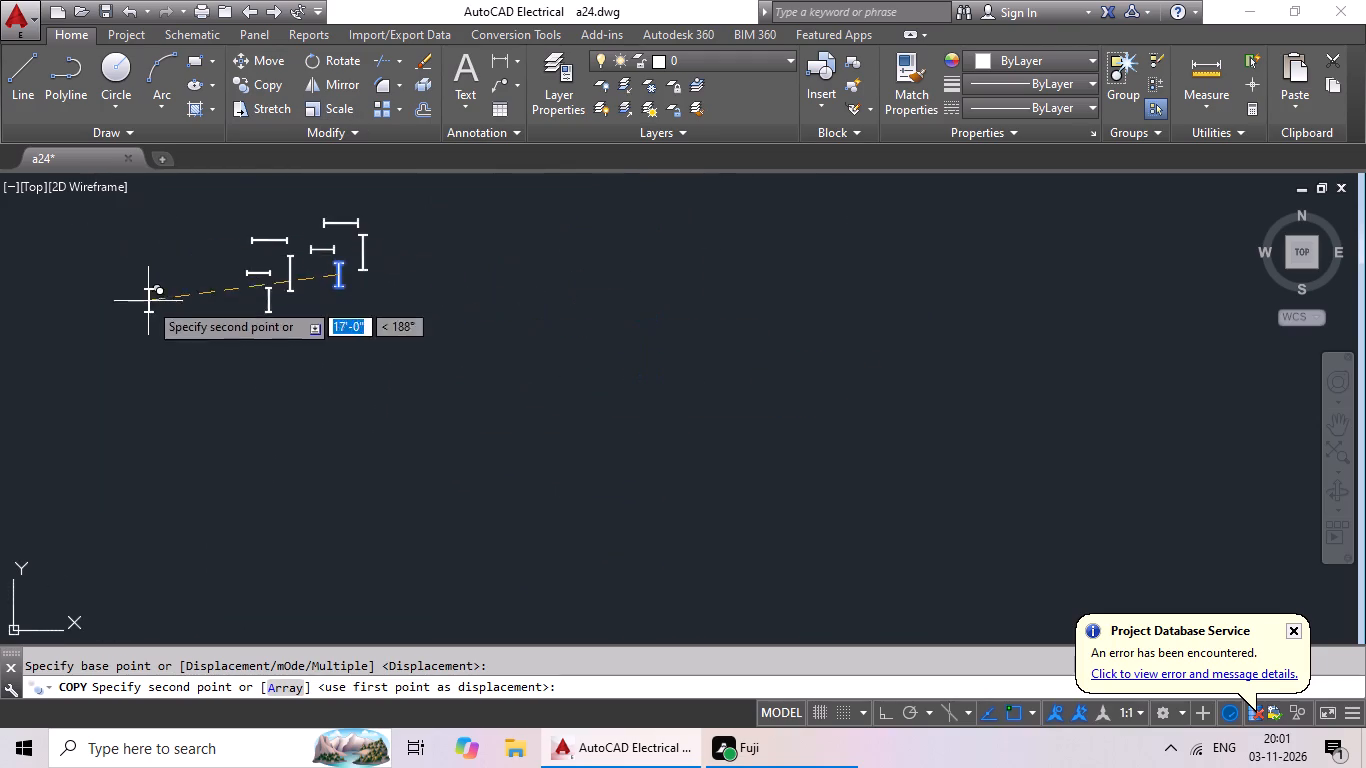
pyautogui.moveTo(148, 301); pyautogui.dragTo(447, 292, button='middle')
pyautogui.scroll(-2, 345, 328)
pyautogui.scroll(5, 222, 341)
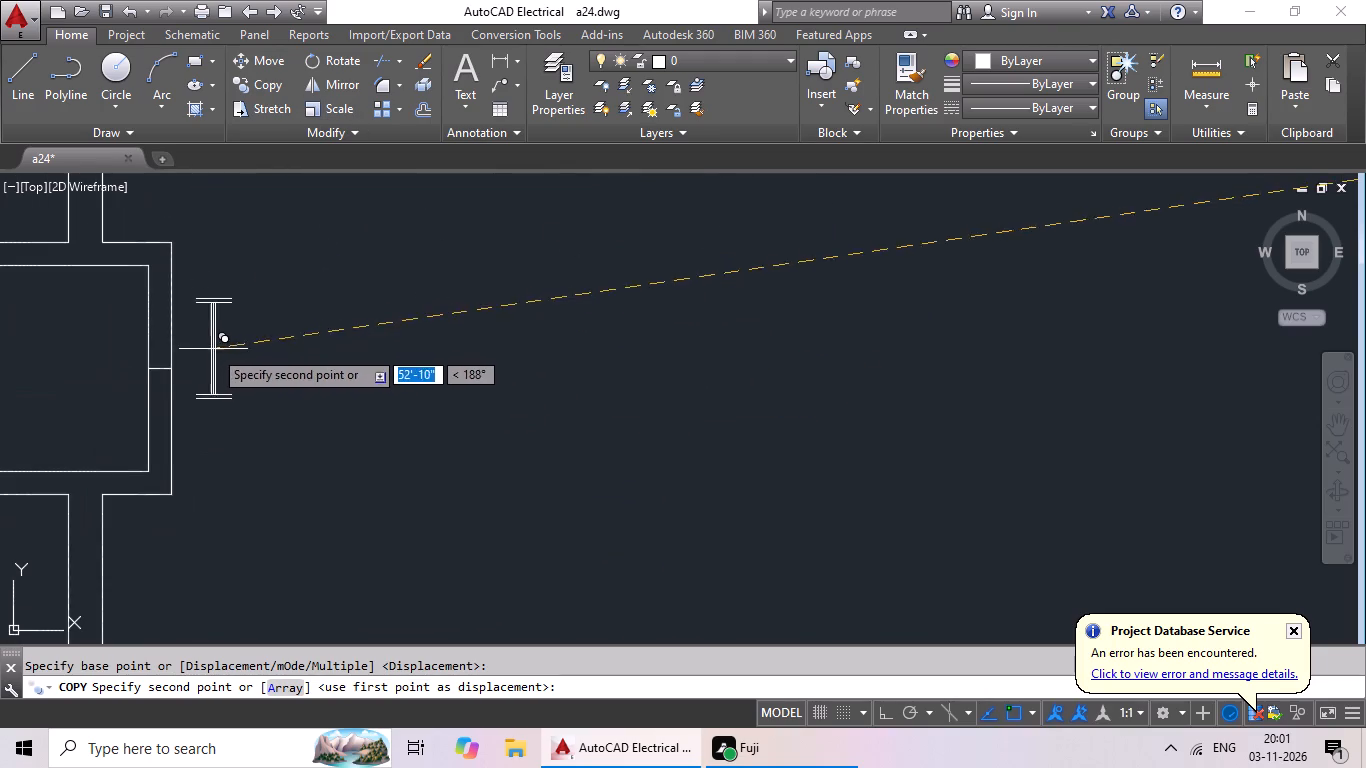
pyautogui.moveTo(214, 349); pyautogui.dragTo(507, 377, button='middle')
pyautogui.scroll(-2, 455, 395)
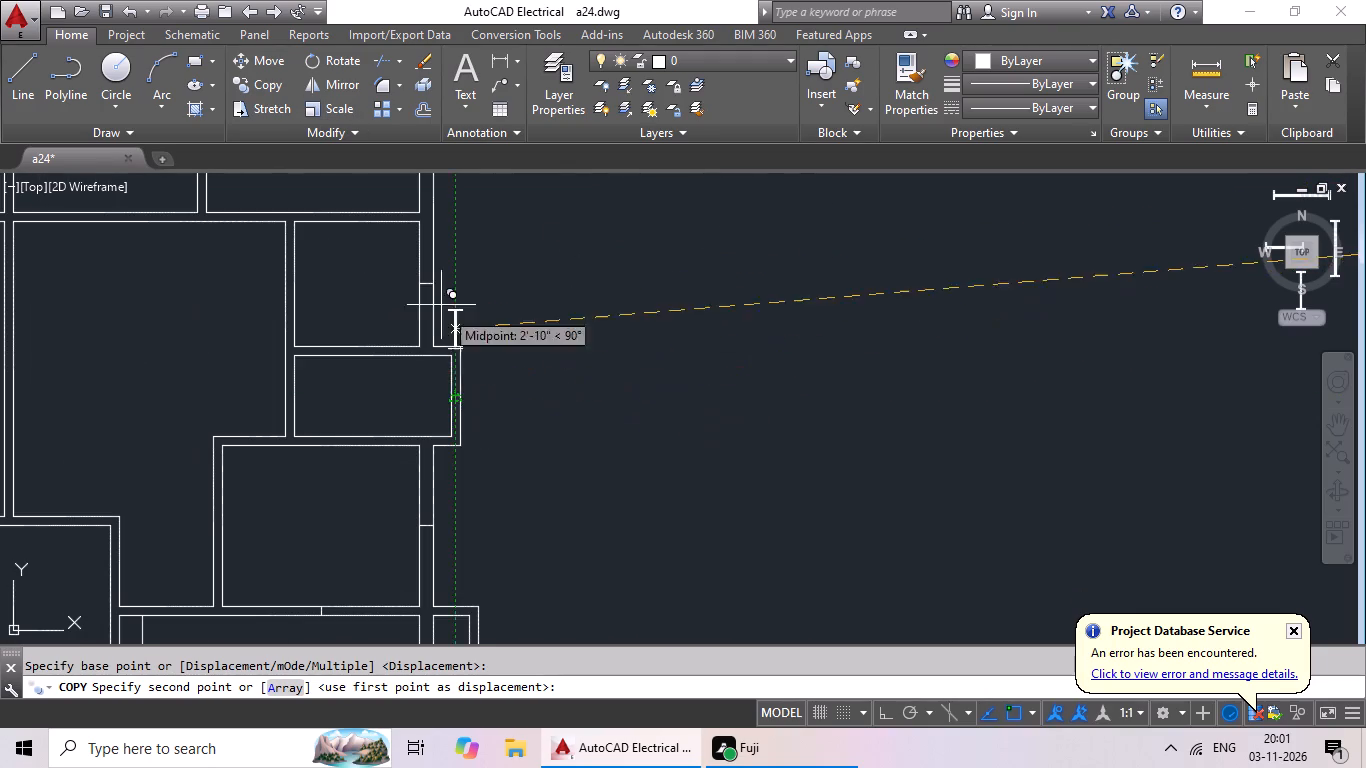
pyautogui.scroll(3, 421, 257)
pyautogui.click(438, 366)
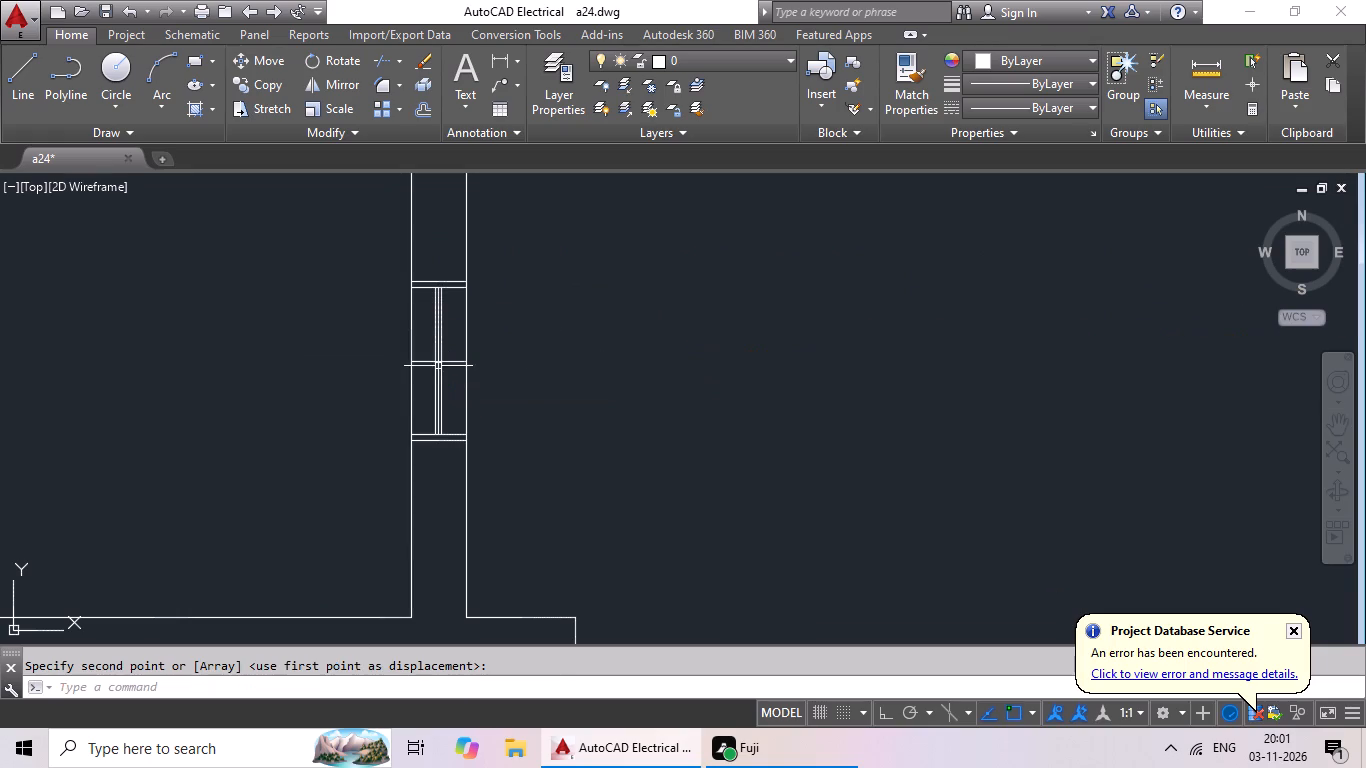
# Copy the short vertical window symbol with the wider end caps to the midpoint mark on the west wall of the small room below the top-left room.
pyautogui.scroll(-3, 611, 390)
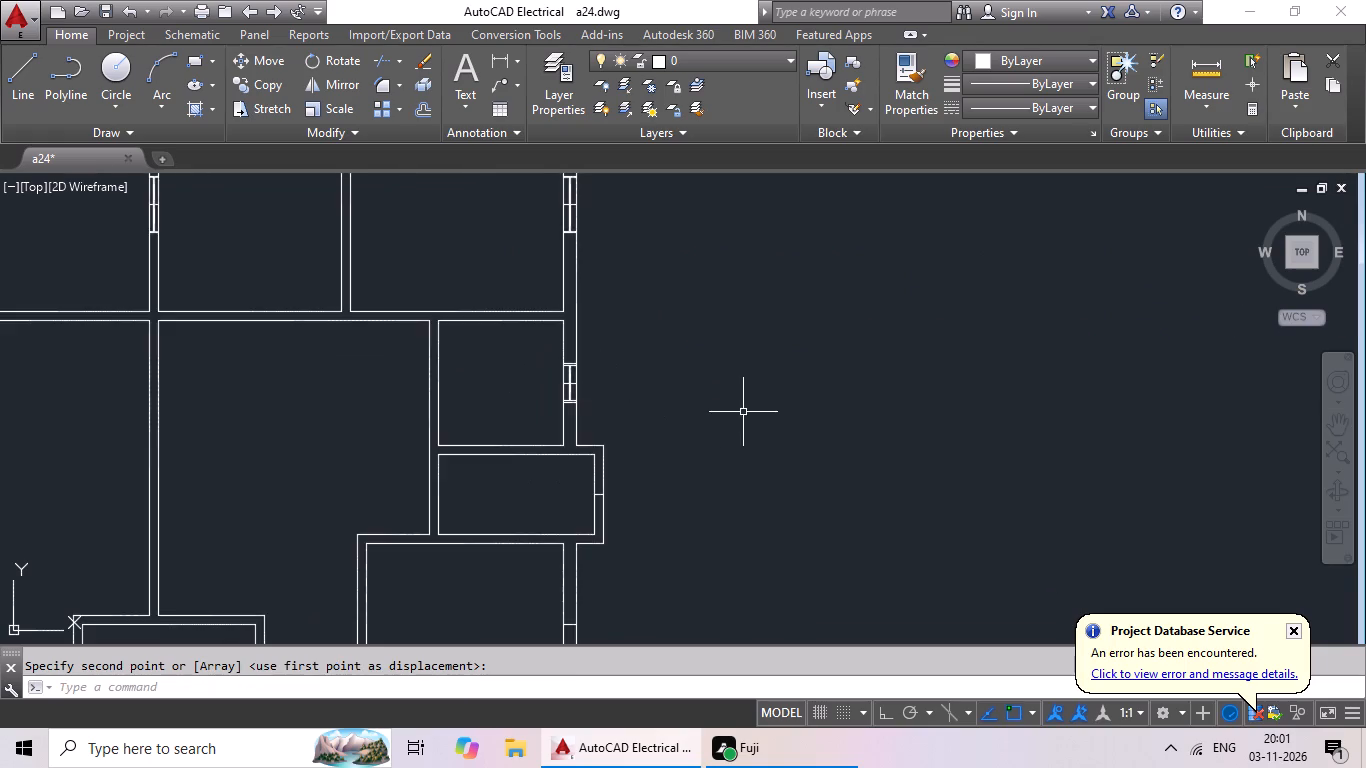
pyautogui.moveTo(744, 405); pyautogui.dragTo(257, 253, button='middle')
pyautogui.scroll(-2, 492, 310)
pyautogui.scroll(3, 723, 264)
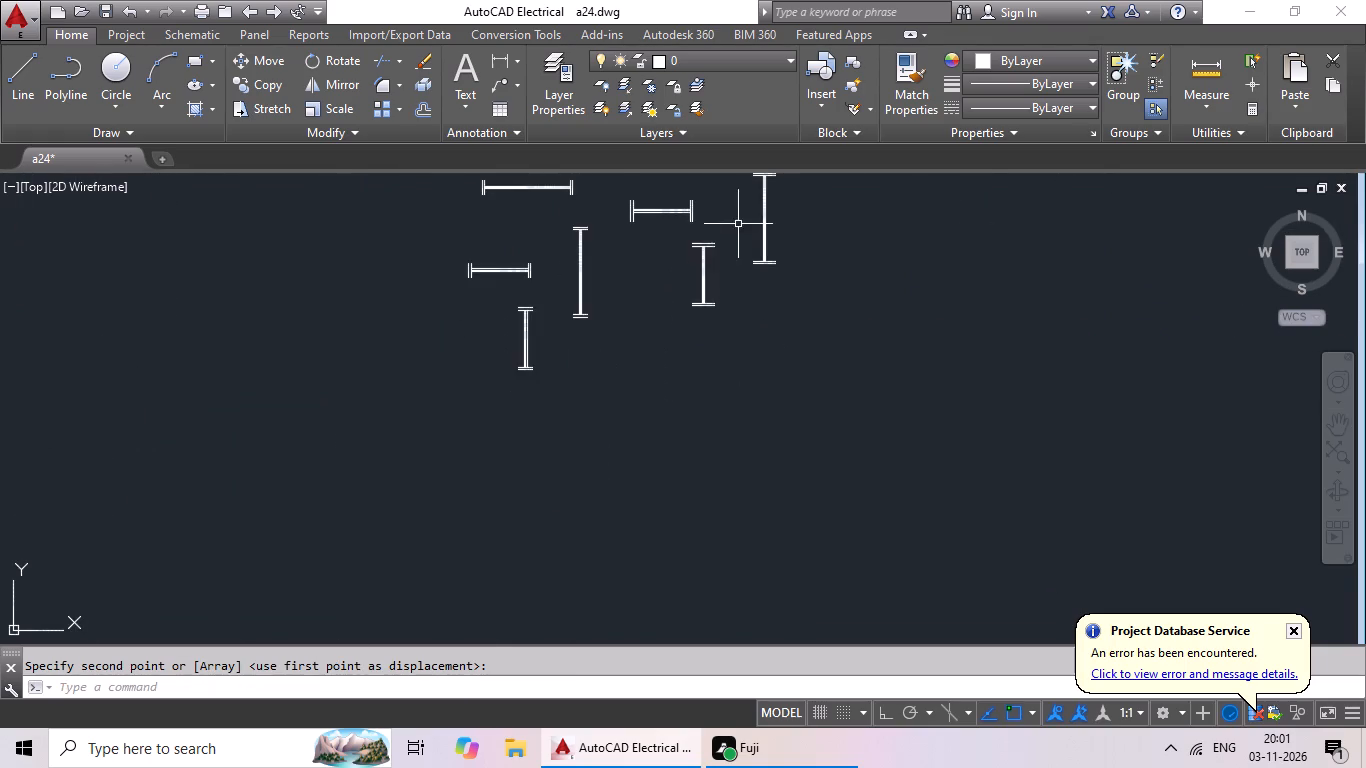
pyautogui.scroll(2, 738, 224)
pyautogui.moveTo(729, 240); pyautogui.dragTo(760, 456)
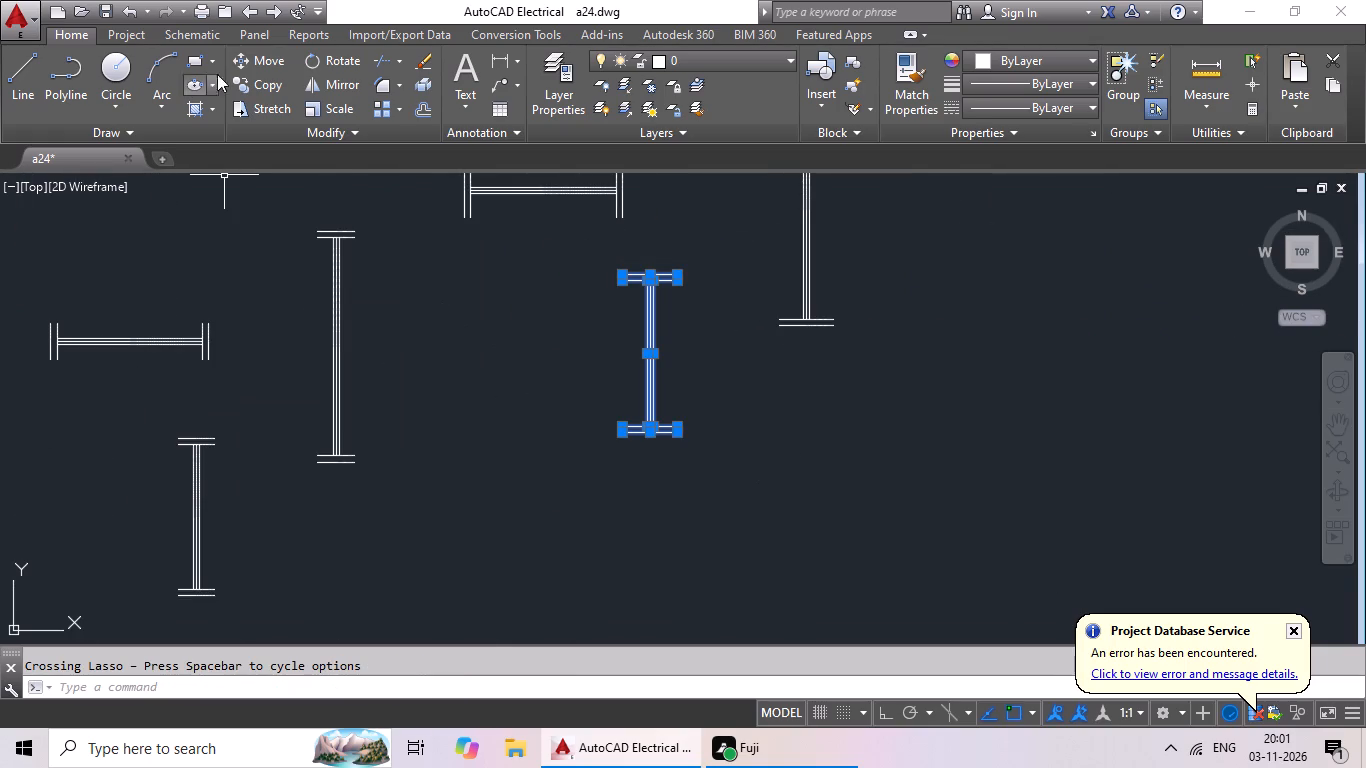
pyautogui.click(241, 79)
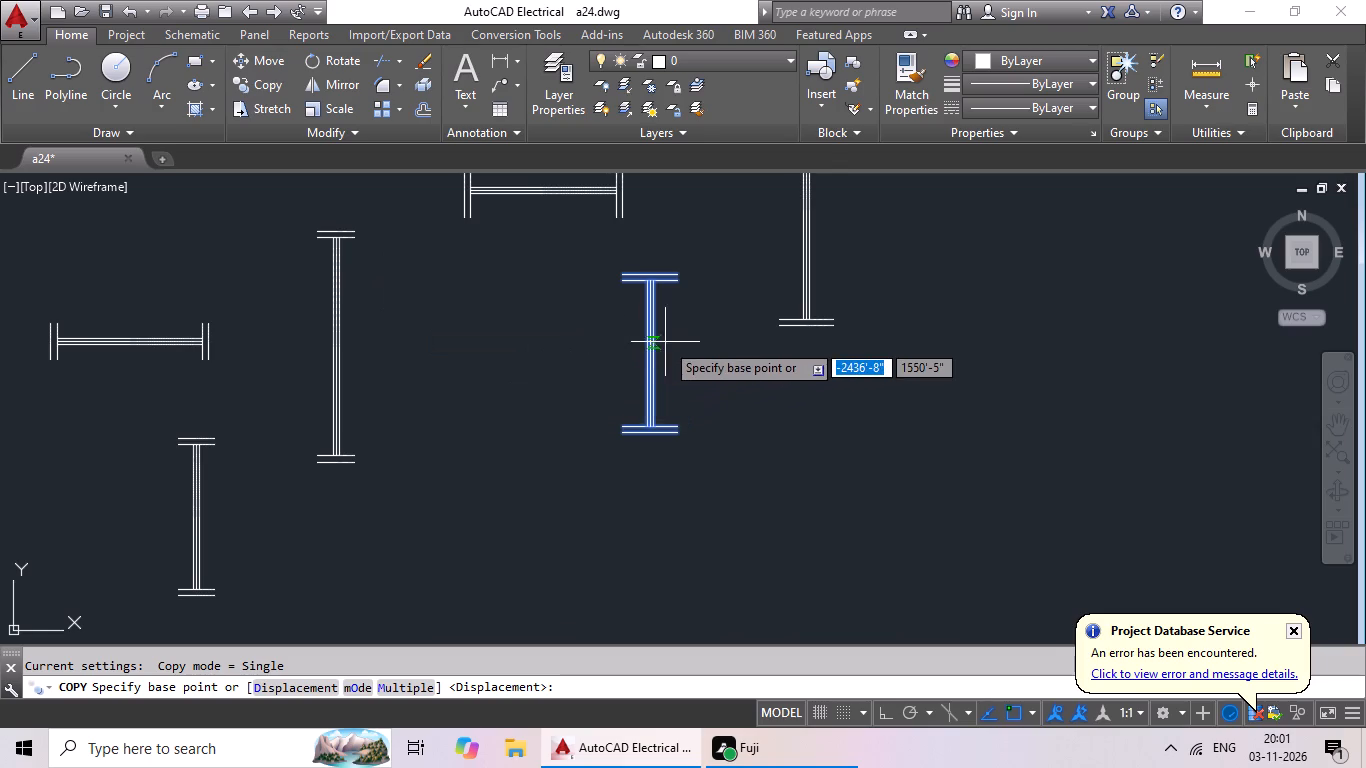
pyautogui.scroll(2, 665, 342)
pyautogui.click(622, 374)
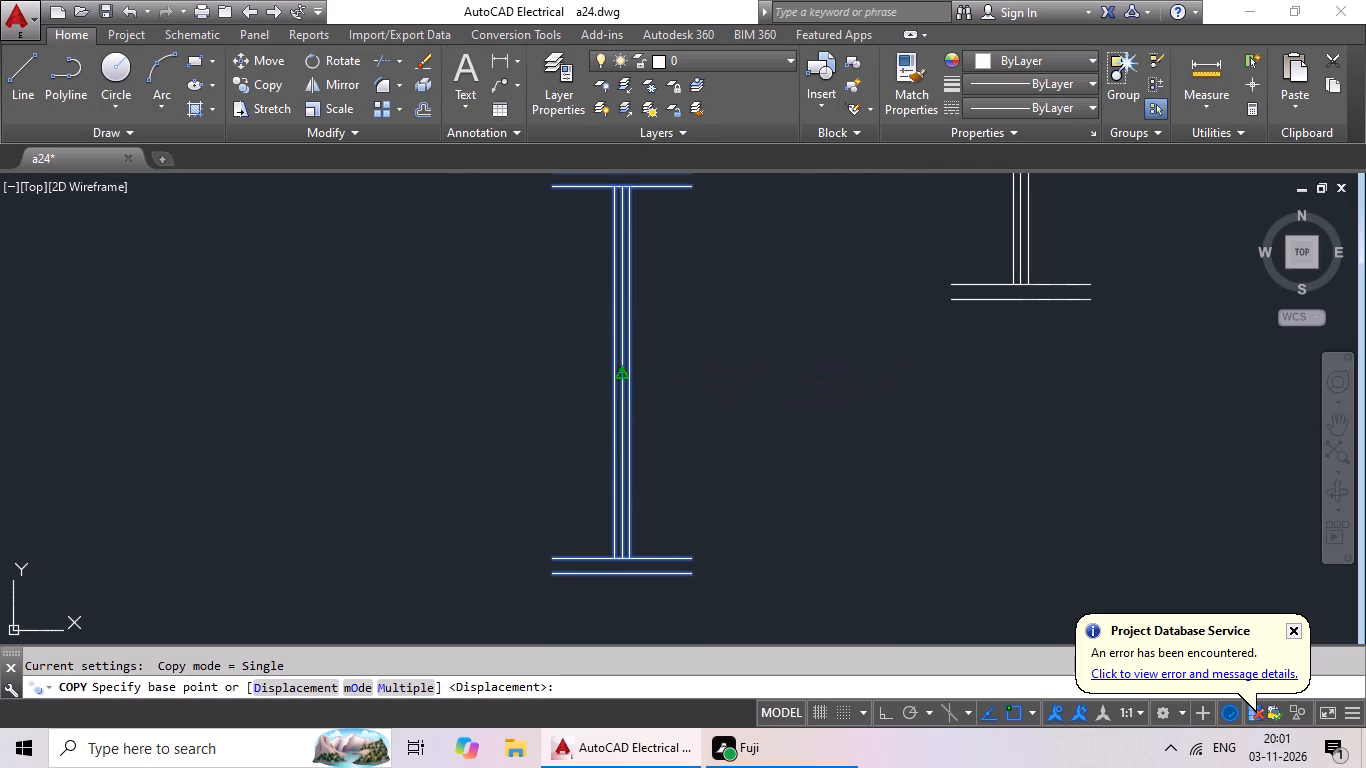
pyautogui.scroll(-3, 353, 378)
pyautogui.moveTo(349, 380); pyautogui.dragTo(619, 295, button='middle')
pyautogui.scroll(-1, 399, 426)
pyautogui.moveTo(292, 489); pyautogui.dragTo(609, 392, button='middle')
pyautogui.moveTo(171, 477); pyautogui.dragTo(244, 475, button='middle')
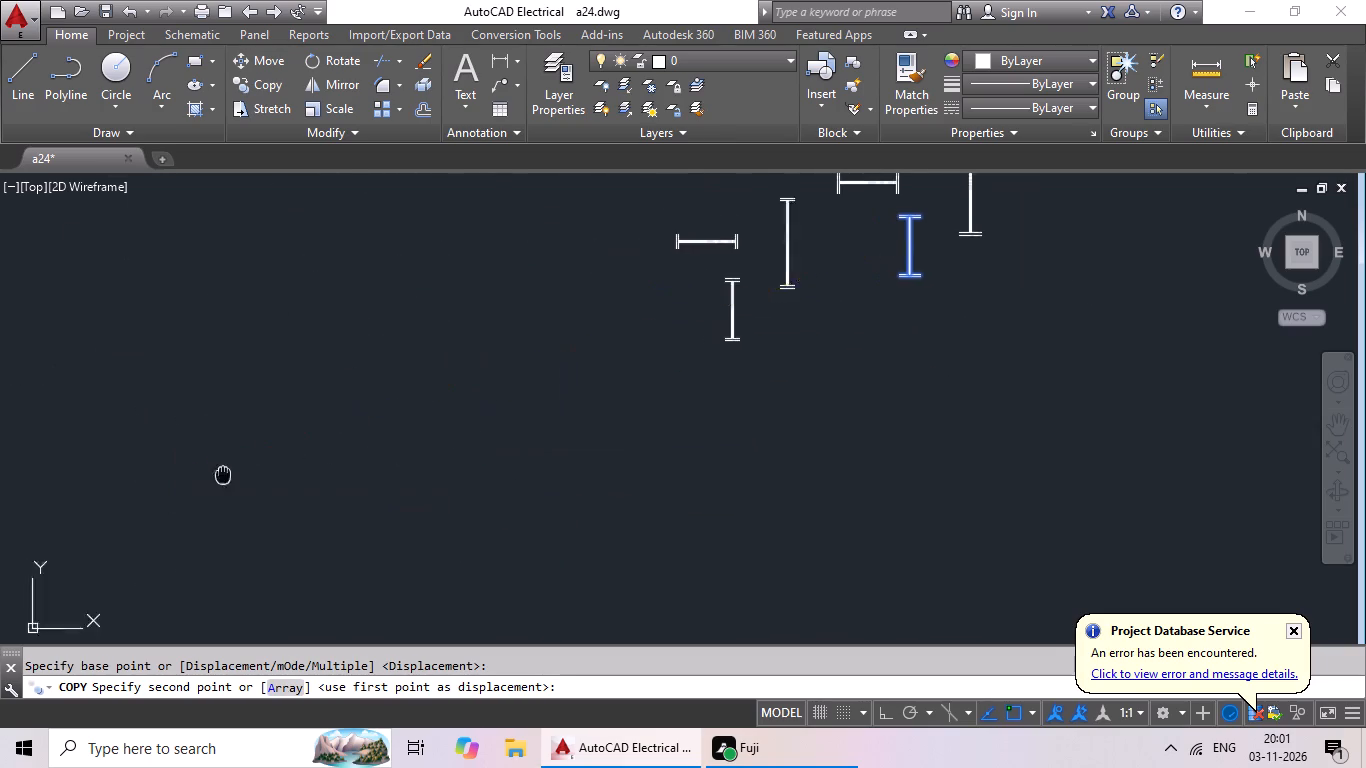
pyautogui.moveTo(244, 475); pyautogui.dragTo(521, 465, button='middle')
pyautogui.moveTo(139, 465); pyautogui.dragTo(531, 505, button='middle')
pyautogui.moveTo(195, 509); pyautogui.dragTo(410, 505, button='middle')
pyautogui.scroll(3, 353, 537)
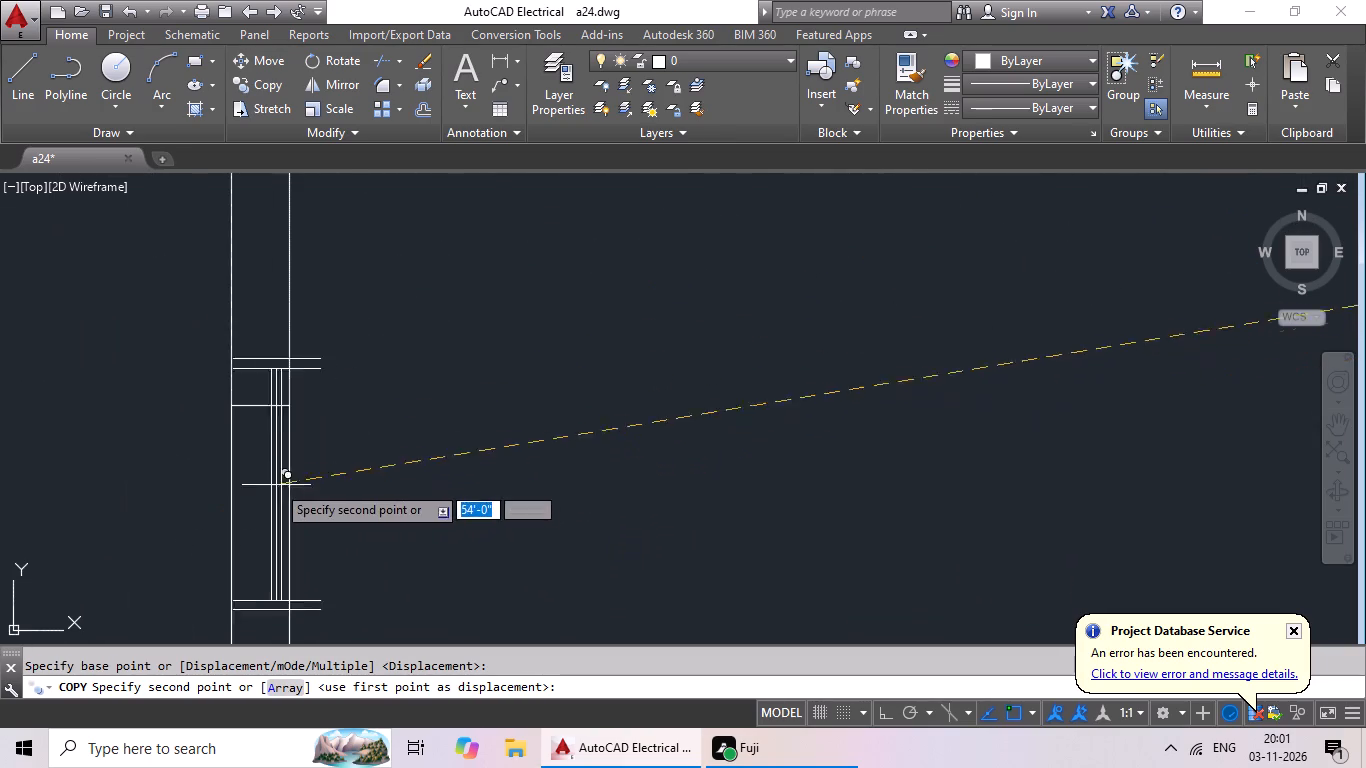
pyautogui.scroll(-4, 376, 411)
pyautogui.moveTo(420, 422); pyautogui.dragTo(632, 425, button='middle')
pyautogui.scroll(-2, 515, 435)
pyautogui.moveTo(491, 440); pyautogui.dragTo(693, 477, button='middle')
pyautogui.scroll(5, 404, 424)
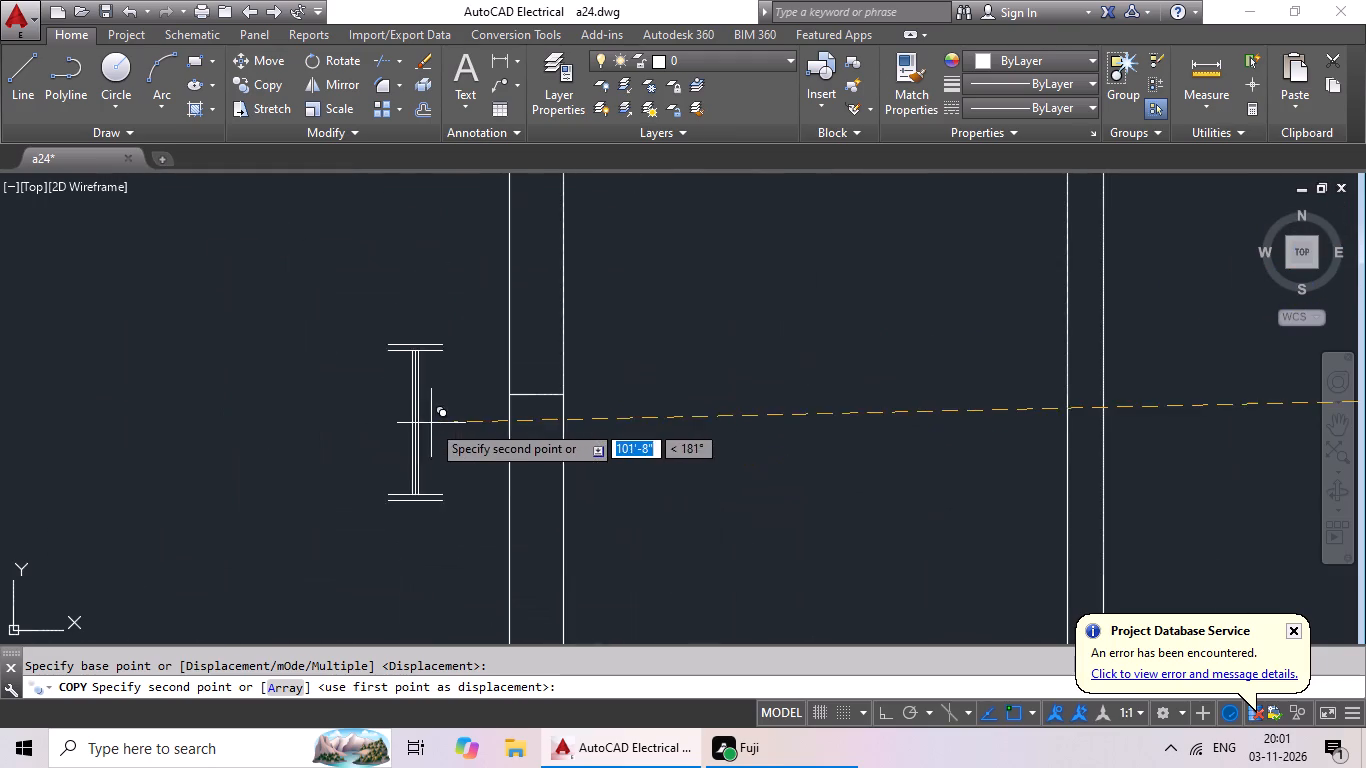
pyautogui.click(536, 397)
# Copy the short vertical window symbol with the narrower end caps to the midpoint mark on the outer wall of the small projecting east room.
pyautogui.scroll(-3, 683, 376)
pyautogui.moveTo(740, 451); pyautogui.dragTo(540, 372, button='middle')
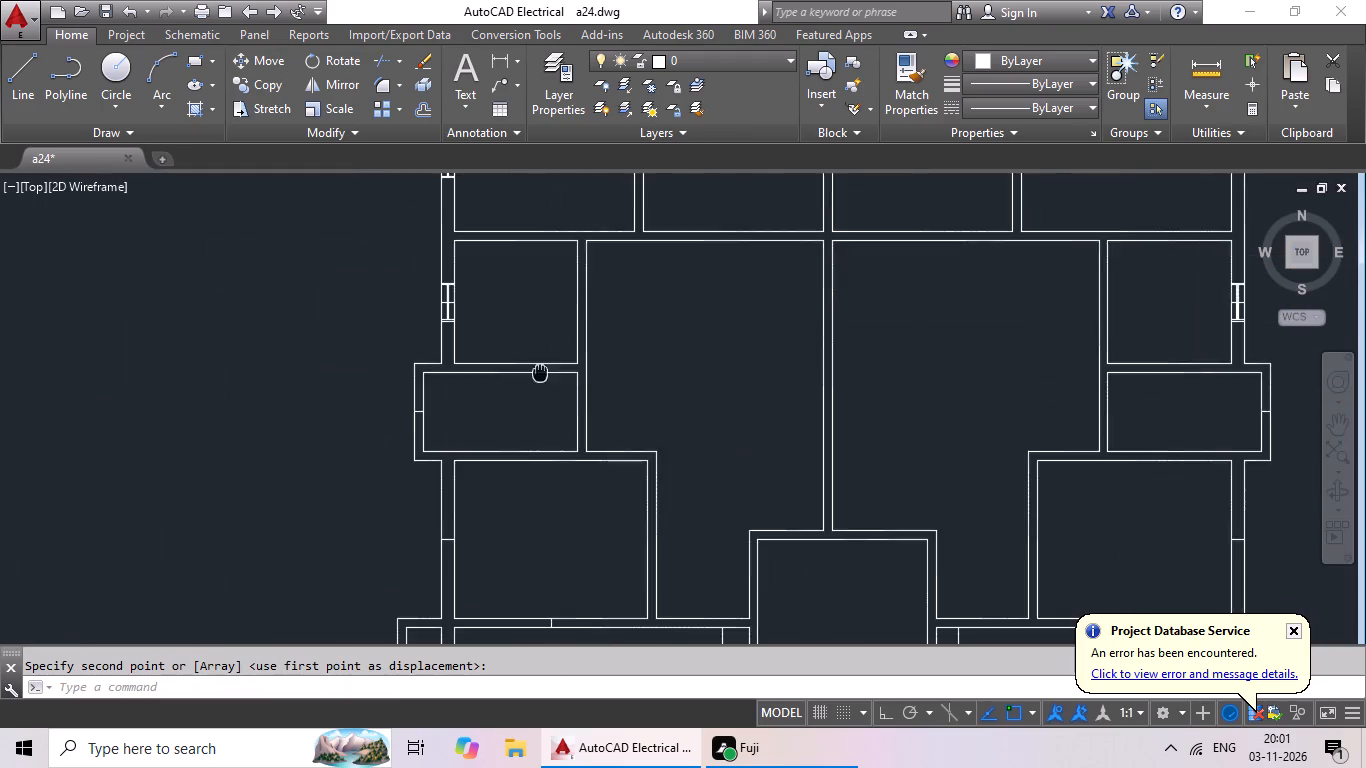
pyautogui.scroll(-2, 538, 375)
pyautogui.scroll(-1, 619, 418)
pyautogui.moveTo(868, 372); pyautogui.dragTo(570, 253, button='middle')
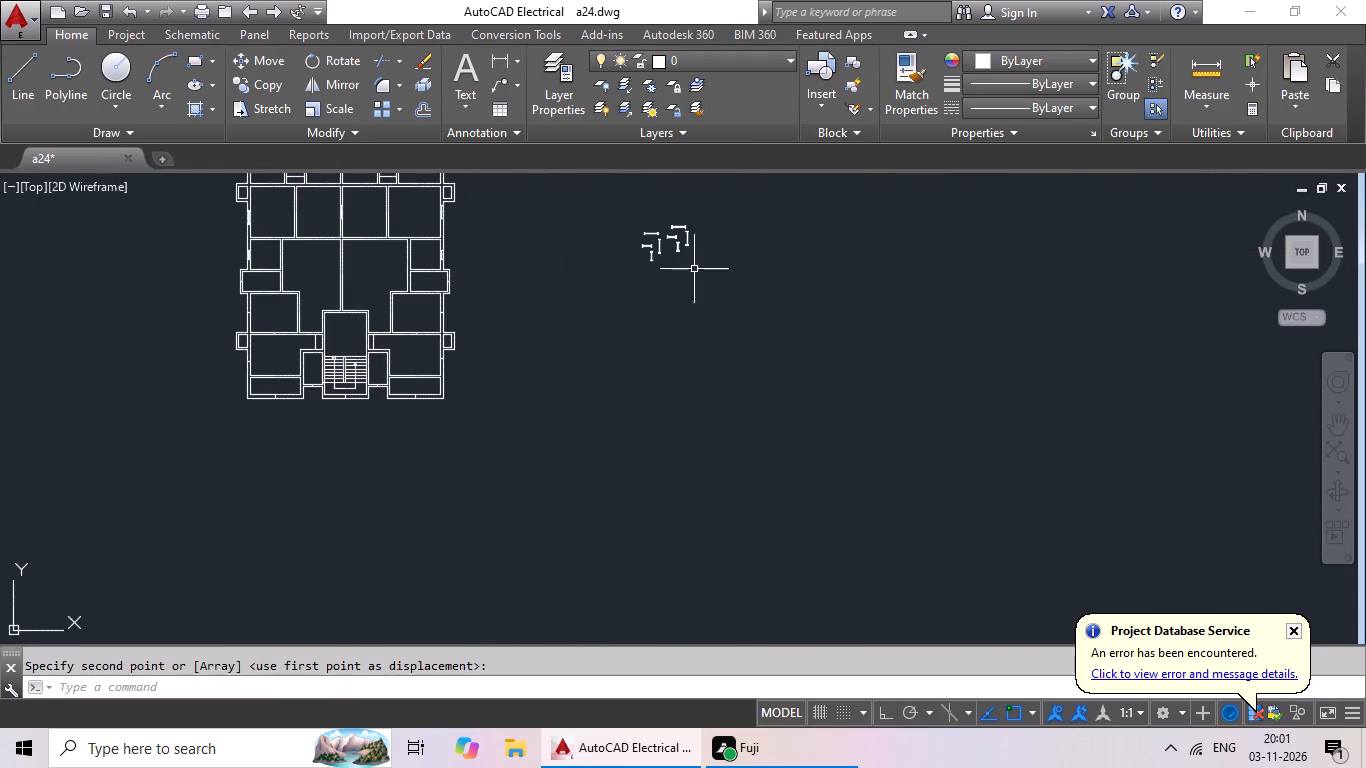
pyautogui.scroll(2, 689, 237)
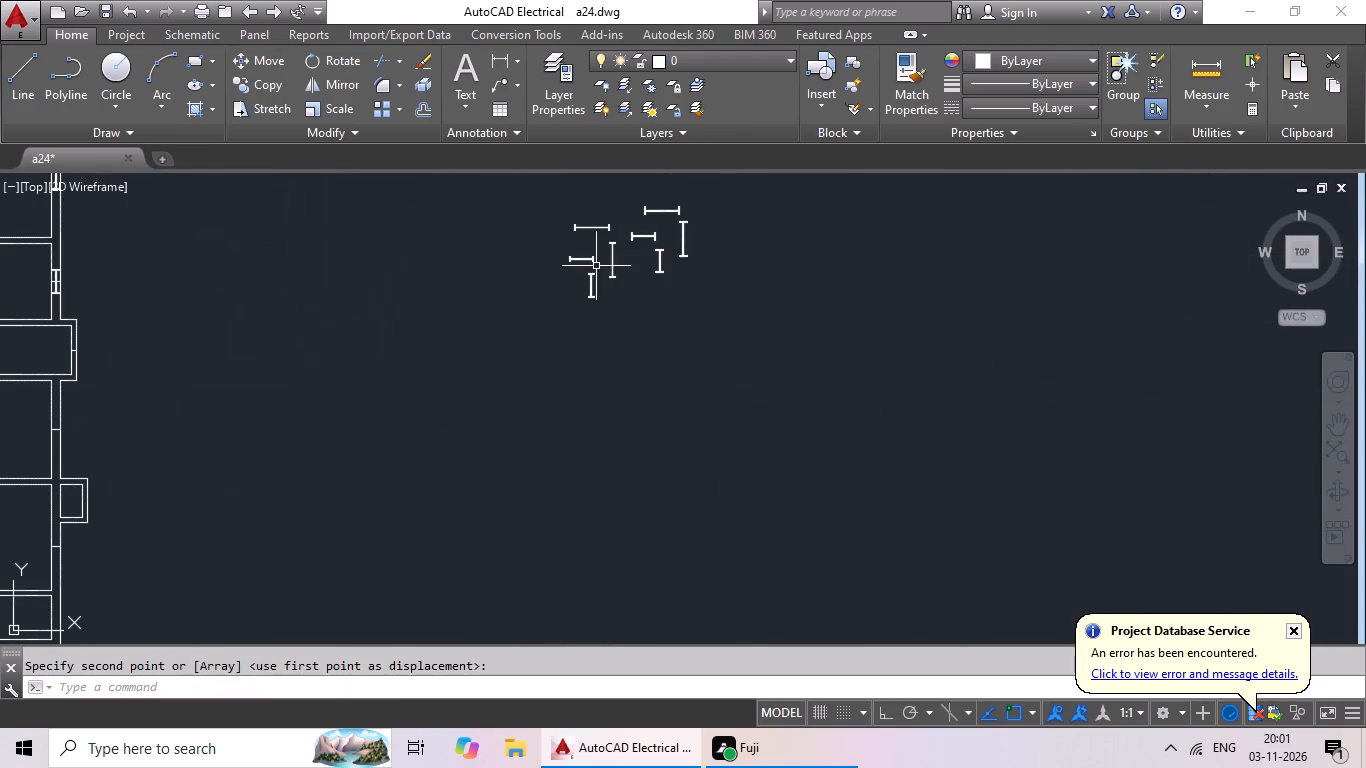
pyautogui.scroll(4, 593, 267)
pyautogui.moveTo(592, 271); pyautogui.dragTo(671, 538)
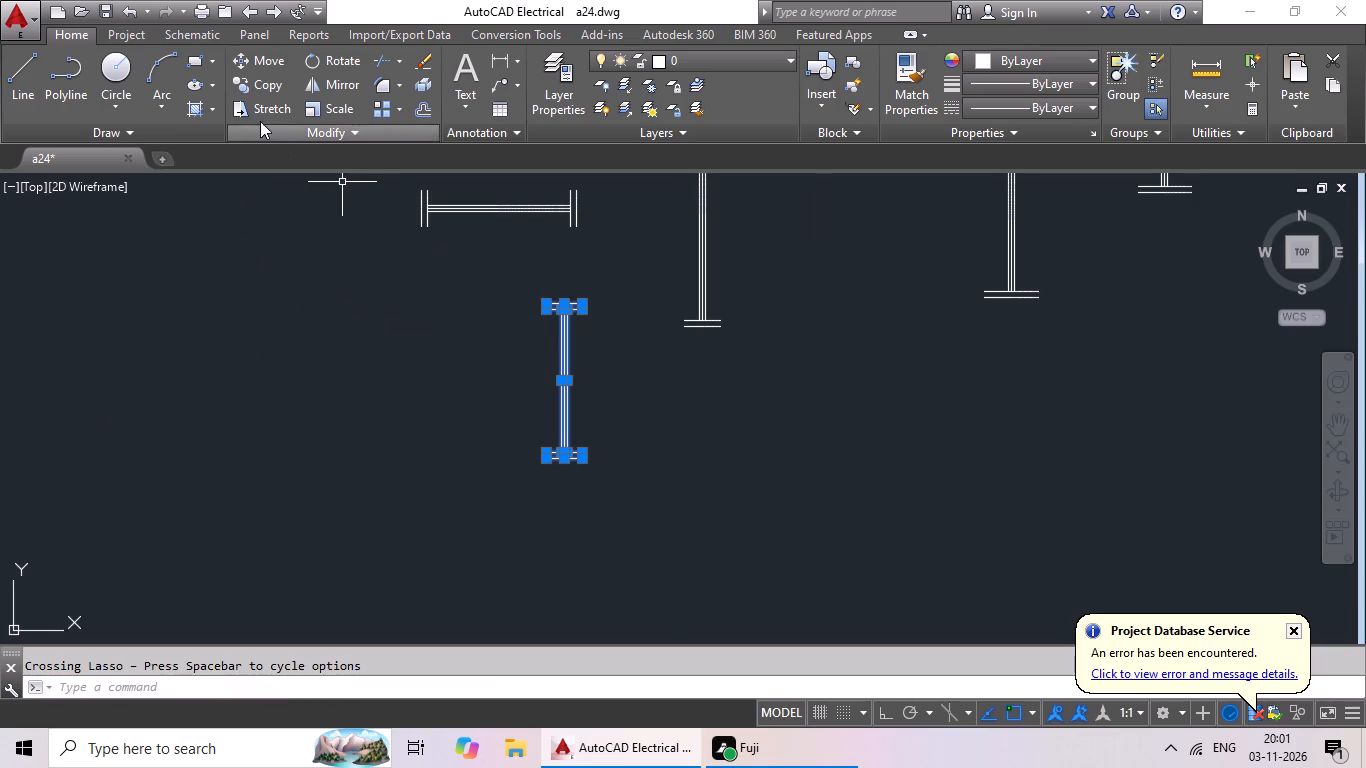
pyautogui.click(272, 86)
pyautogui.scroll(3, 574, 371)
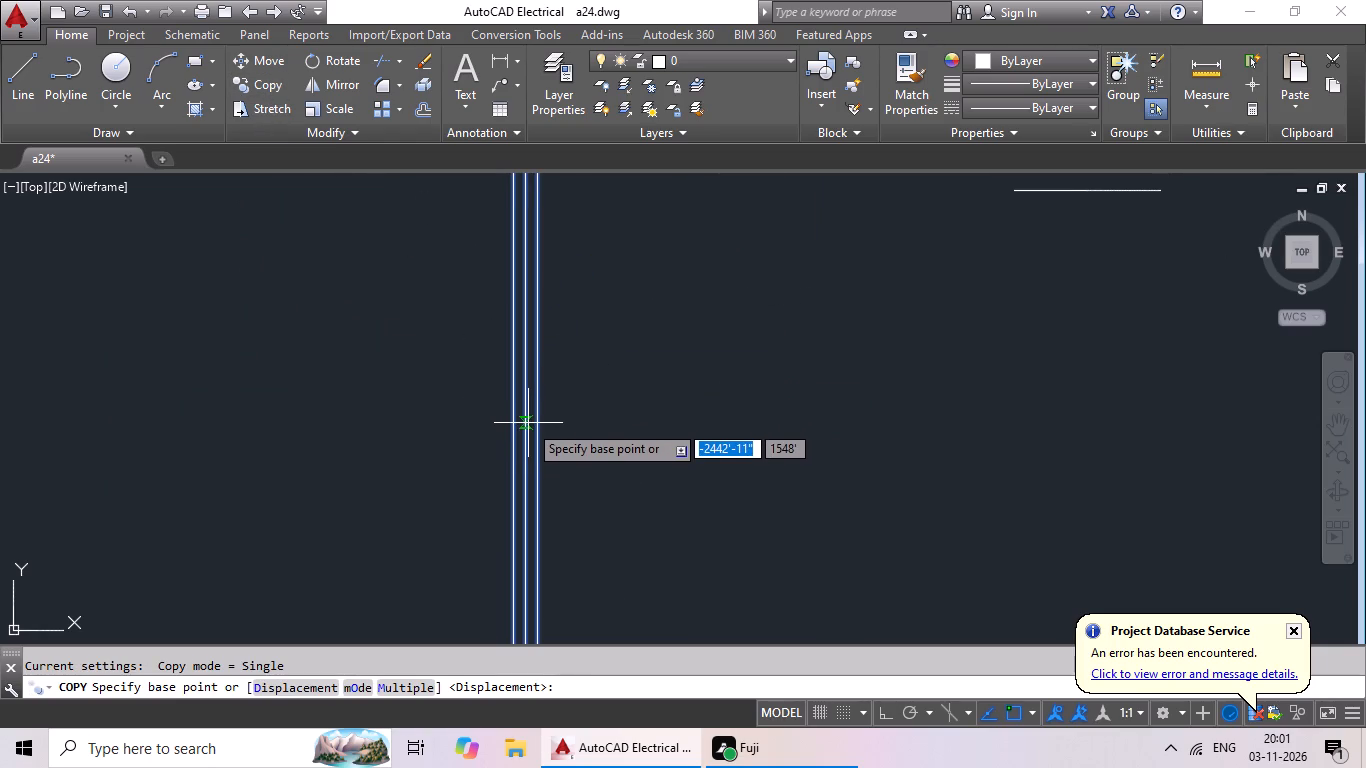
pyautogui.scroll(2, 527, 412)
pyautogui.scroll(-1, 527, 412)
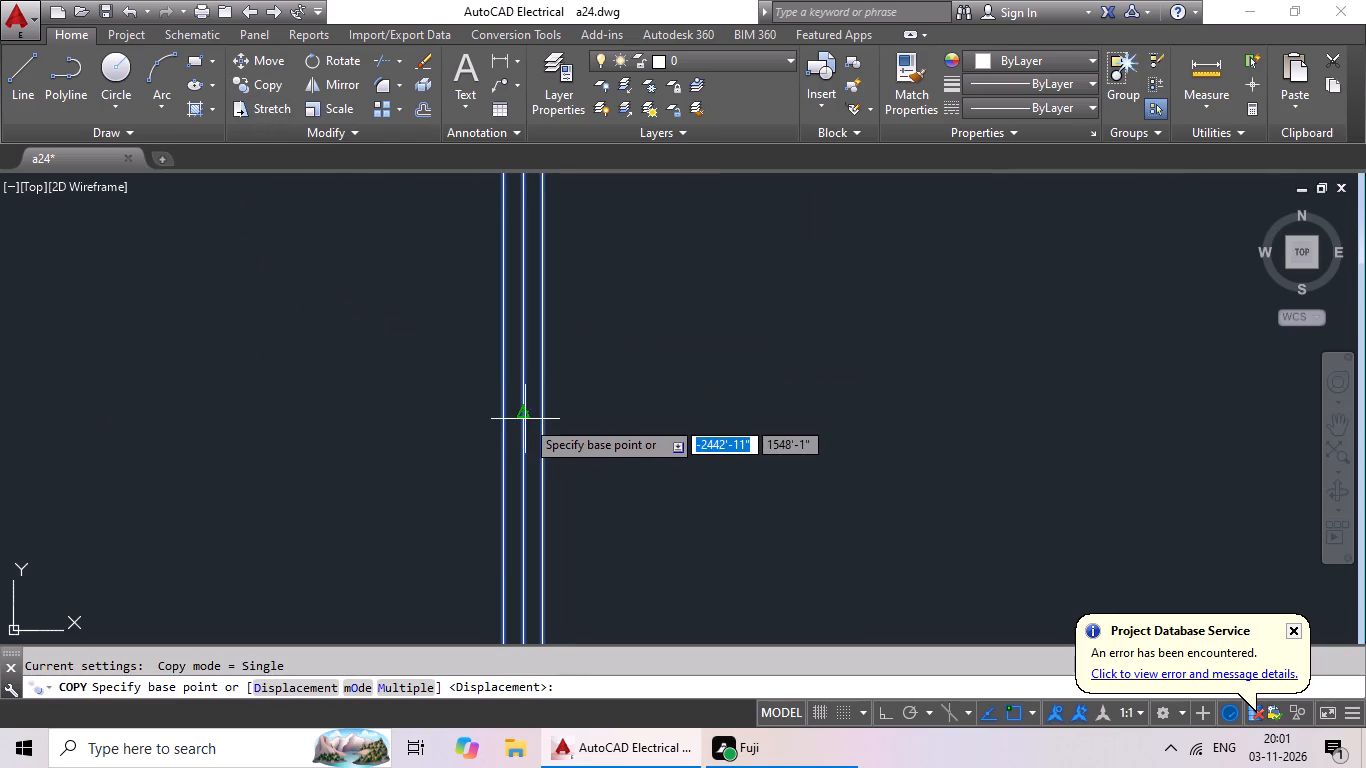
pyautogui.click(528, 413)
pyautogui.scroll(-4, 261, 455)
pyautogui.moveTo(255, 463); pyautogui.dragTo(519, 409, button='middle')
pyautogui.scroll(-1, 144, 460)
pyautogui.moveTo(144, 460); pyautogui.dragTo(517, 422, button='middle')
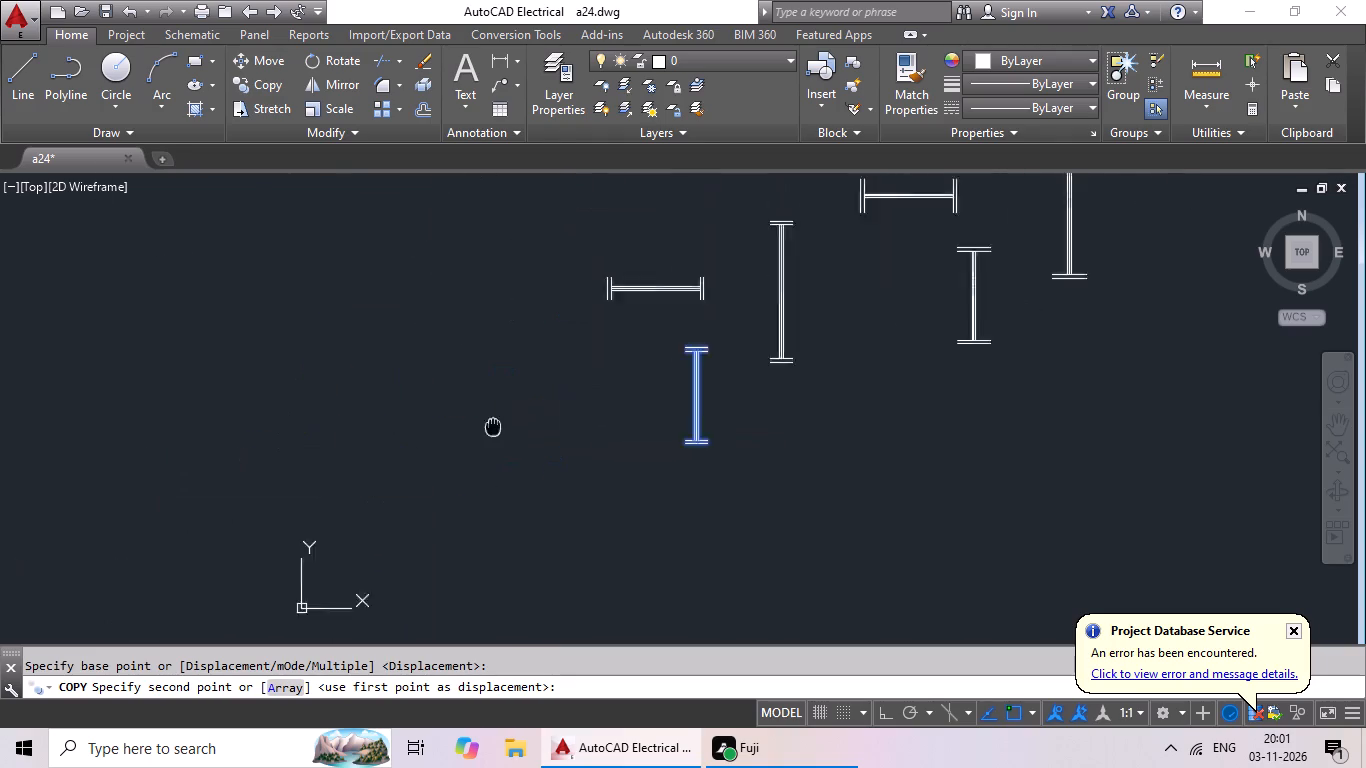
pyautogui.moveTo(517, 422); pyautogui.dragTo(588, 407, button='middle')
pyautogui.scroll(-1, 253, 491)
pyautogui.moveTo(271, 501); pyautogui.dragTo(704, 416, button='middle')
pyautogui.scroll(-3, 441, 450)
pyautogui.moveTo(432, 457); pyautogui.dragTo(612, 438, button='middle')
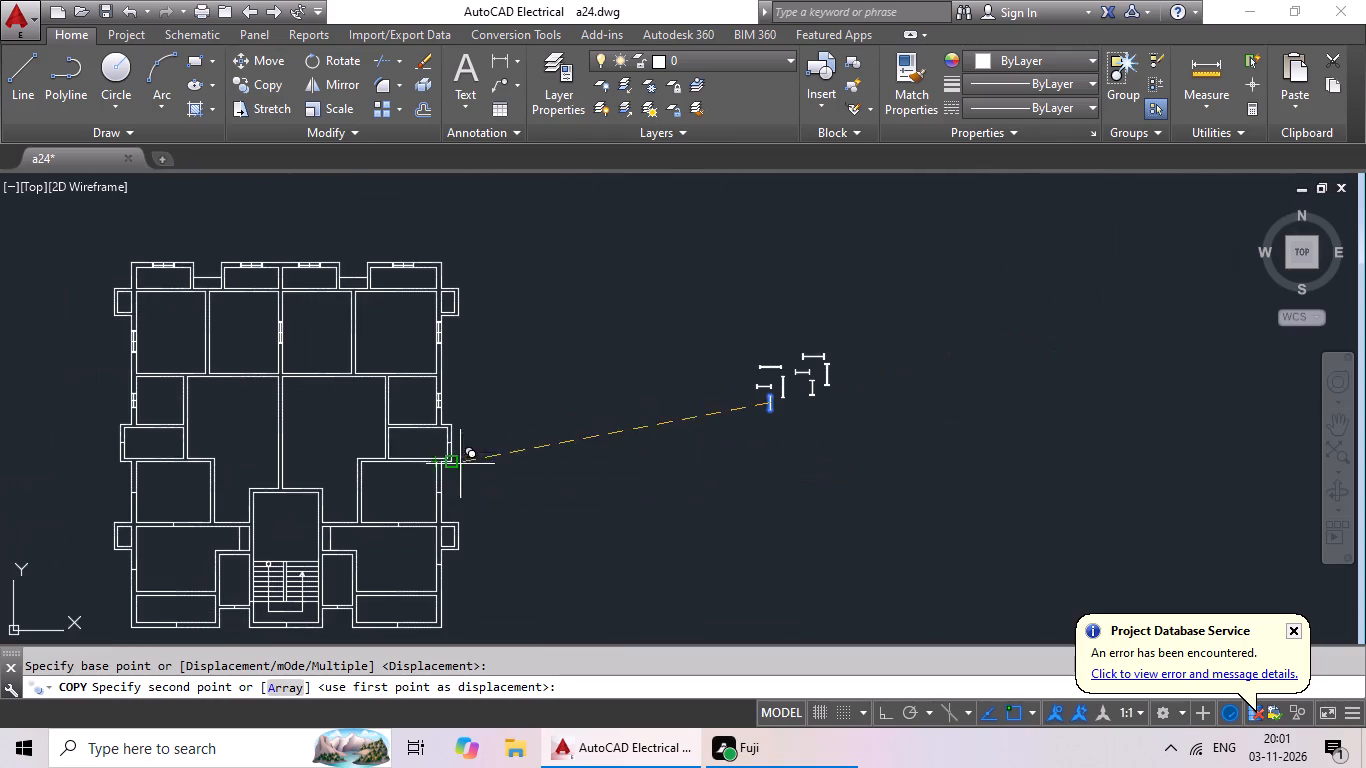
pyautogui.scroll(6, 438, 444)
pyautogui.click(578, 438)
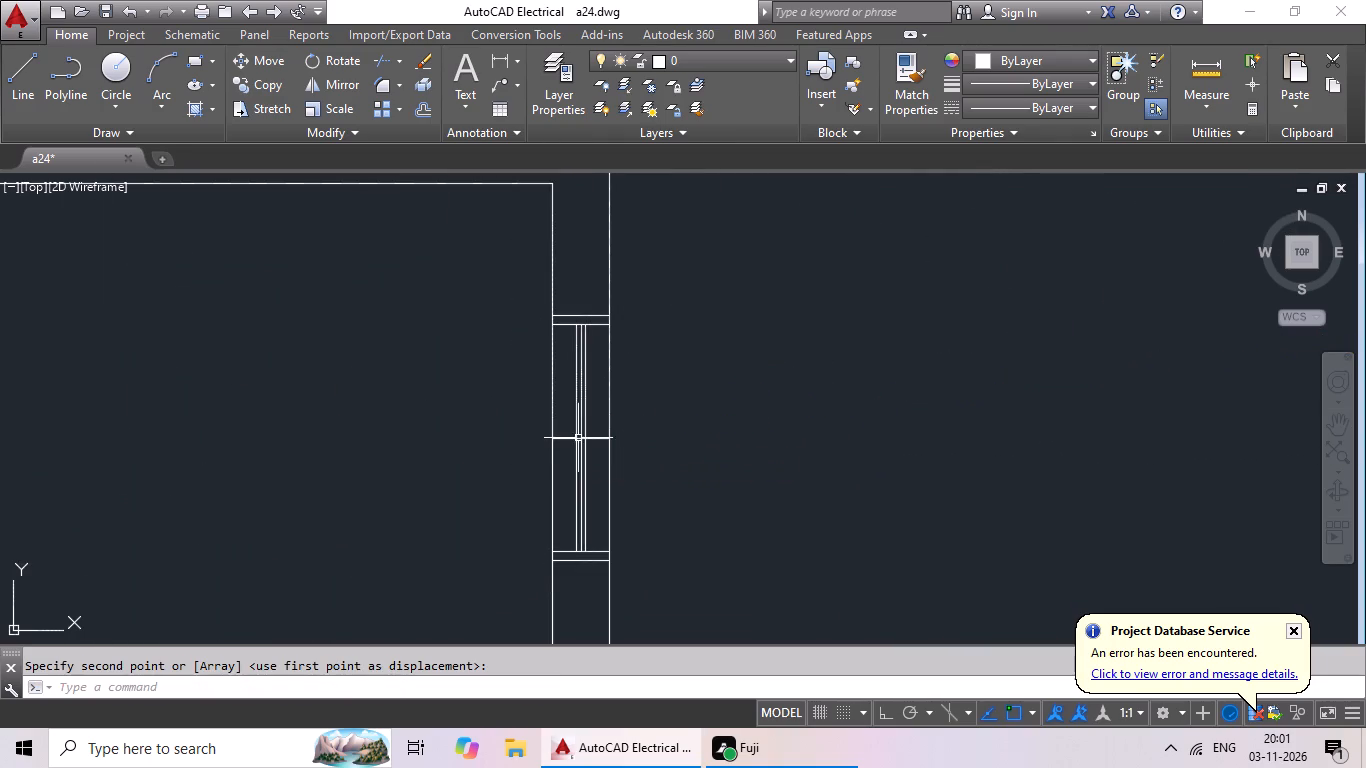
# Compare the window symbol set with the window placed in the projecting east room's outer wall.
pyautogui.scroll(-4, 718, 399)
pyautogui.moveTo(756, 405); pyautogui.dragTo(624, 374, button='middle')
pyautogui.scroll(-3, 629, 354)
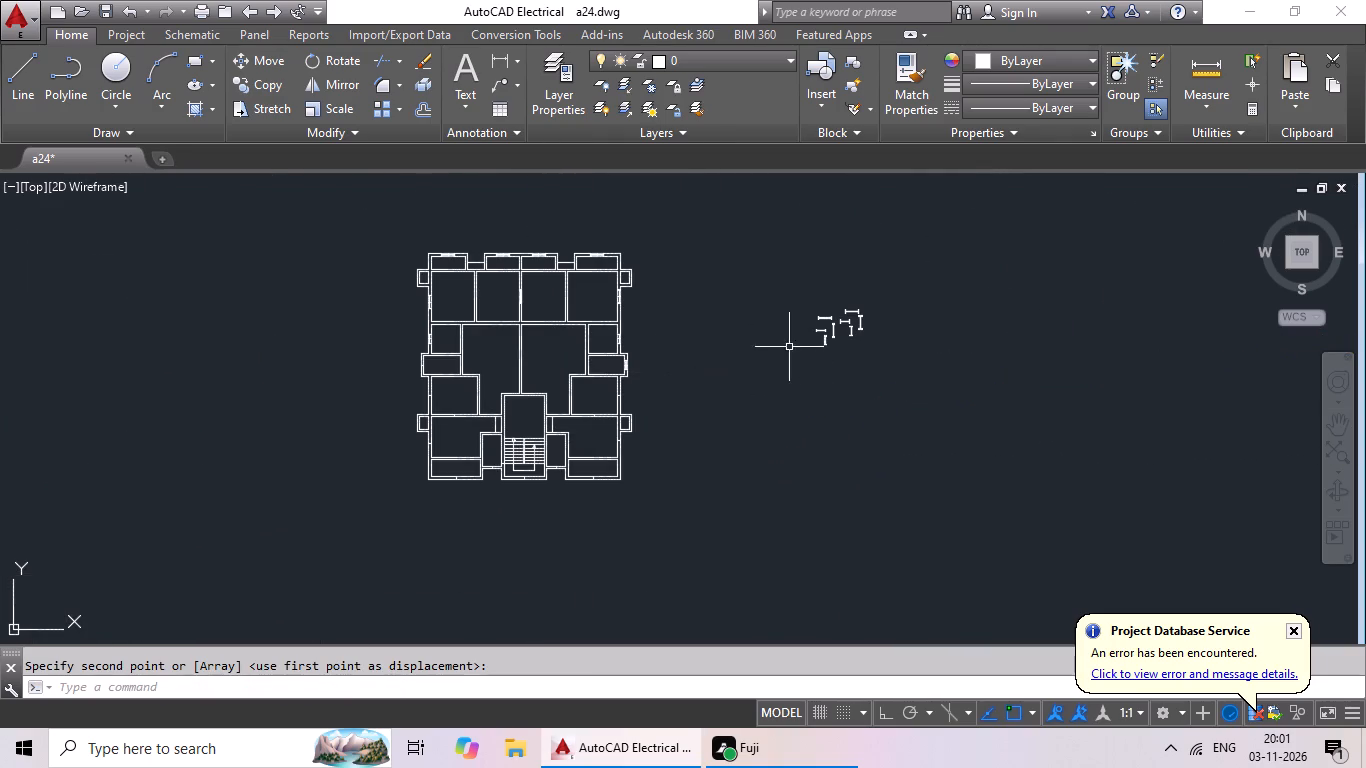
pyautogui.scroll(4, 859, 326)
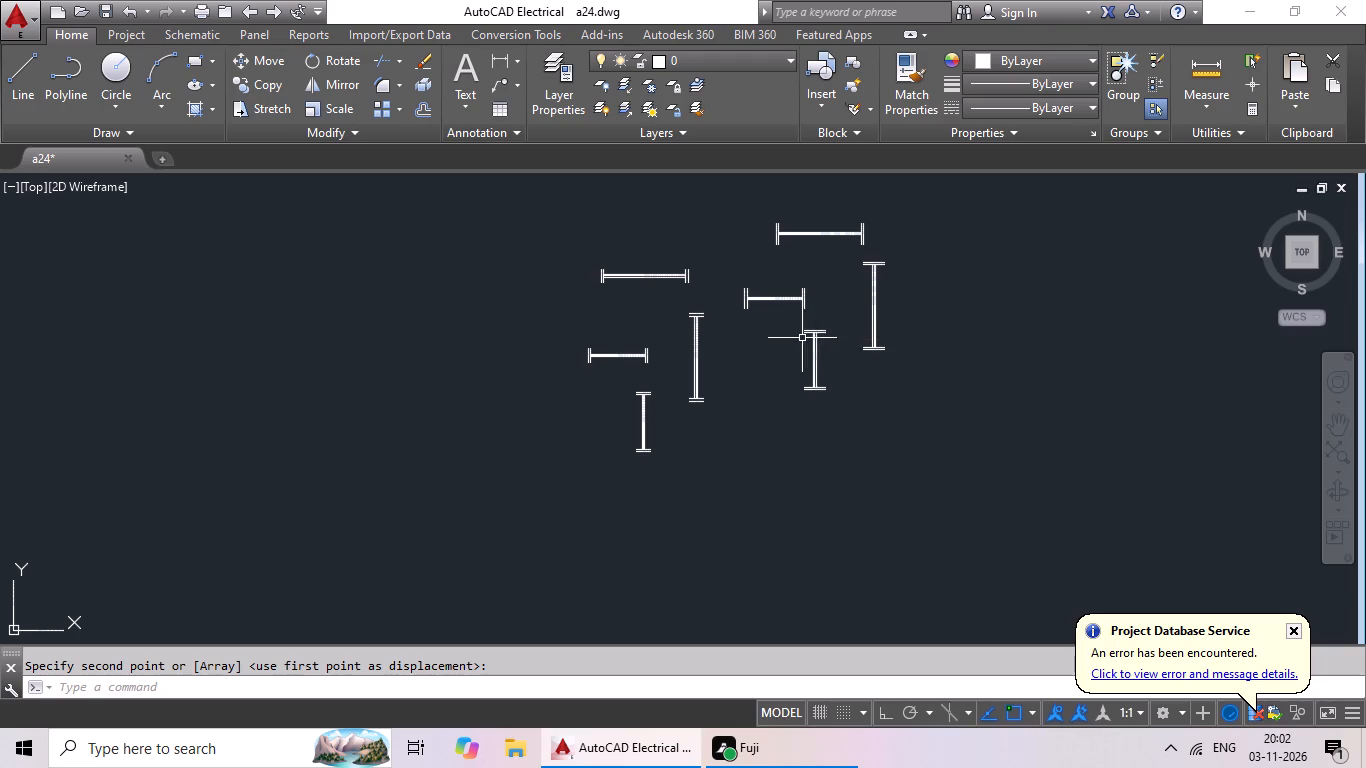
pyautogui.scroll(2, 798, 333)
pyautogui.scroll(-2, 900, 315)
pyautogui.moveTo(813, 365); pyautogui.dragTo(1007, 333, button='middle')
pyautogui.scroll(-3, 987, 347)
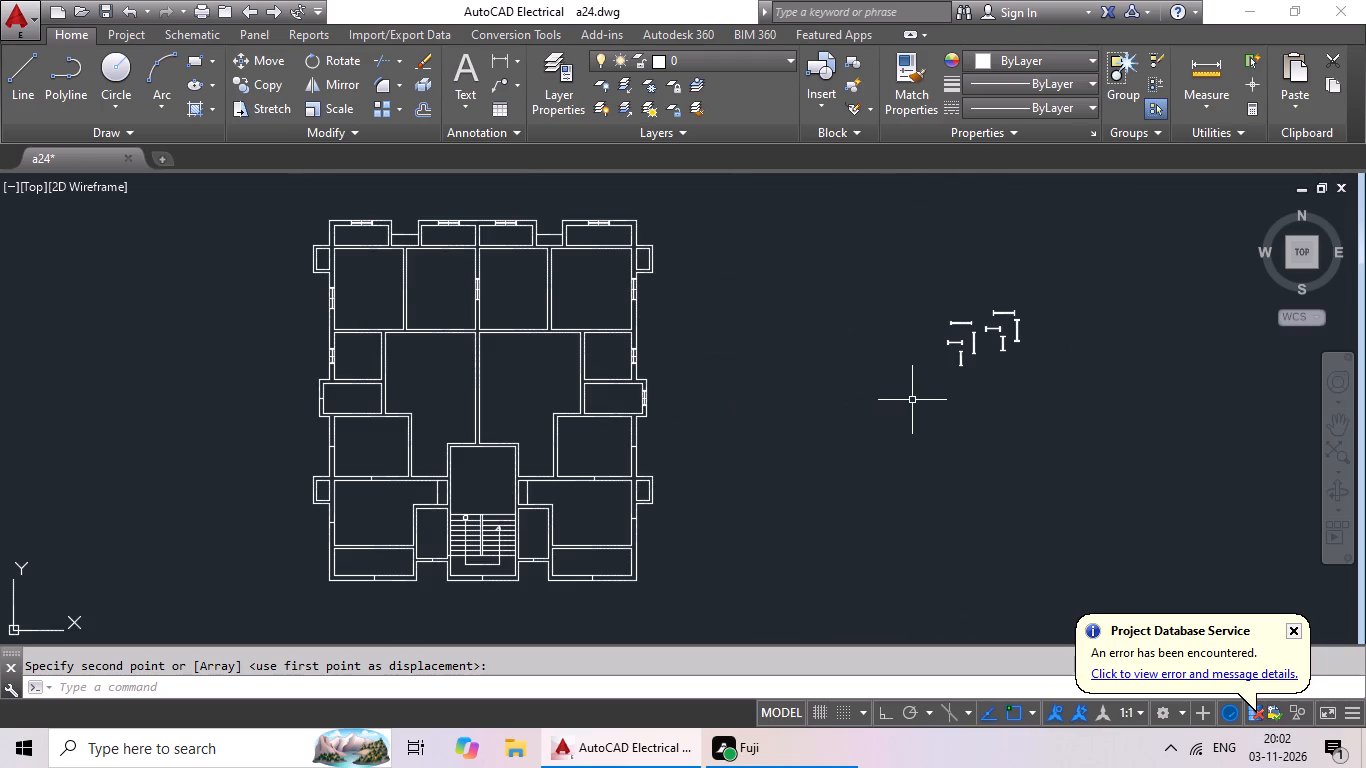
pyautogui.moveTo(947, 393); pyautogui.dragTo(838, 393, button='middle')
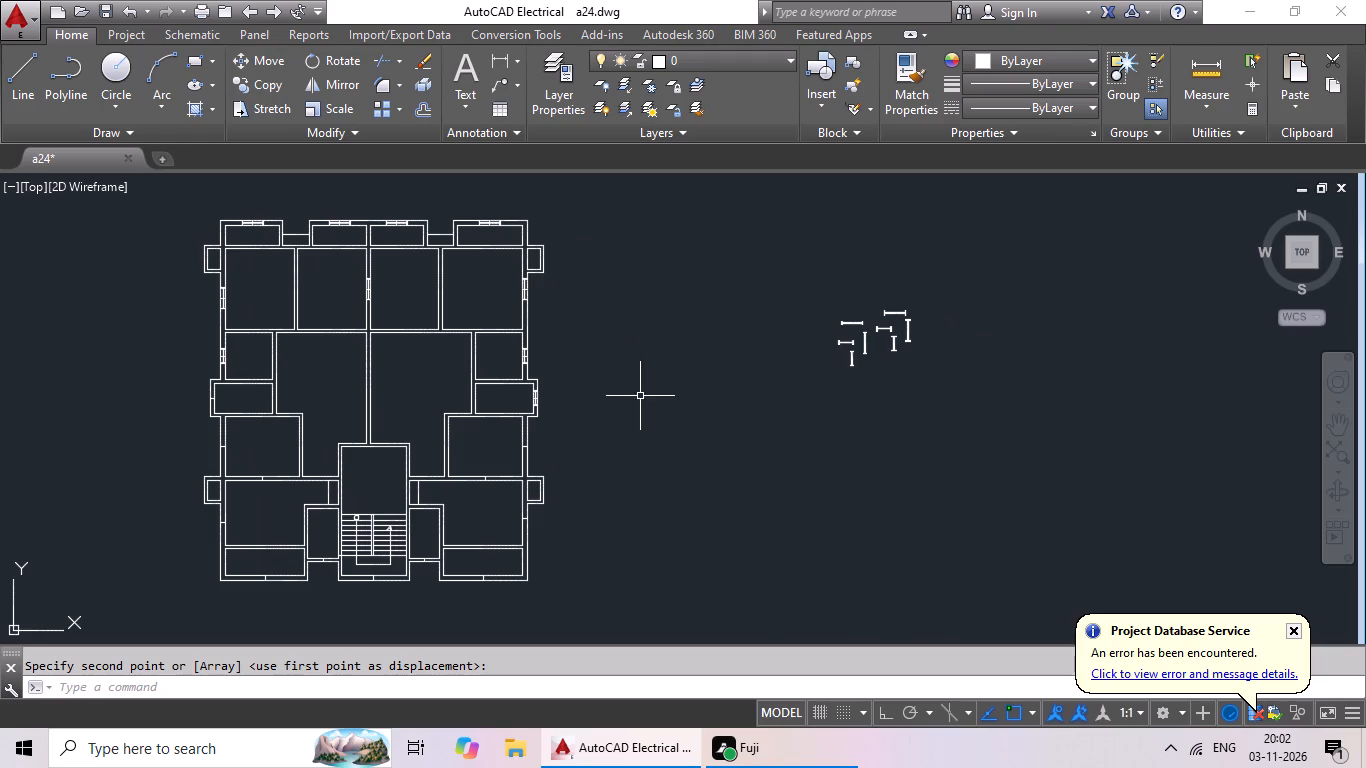
pyautogui.moveTo(757, 423); pyautogui.dragTo(631, 494, button='middle')
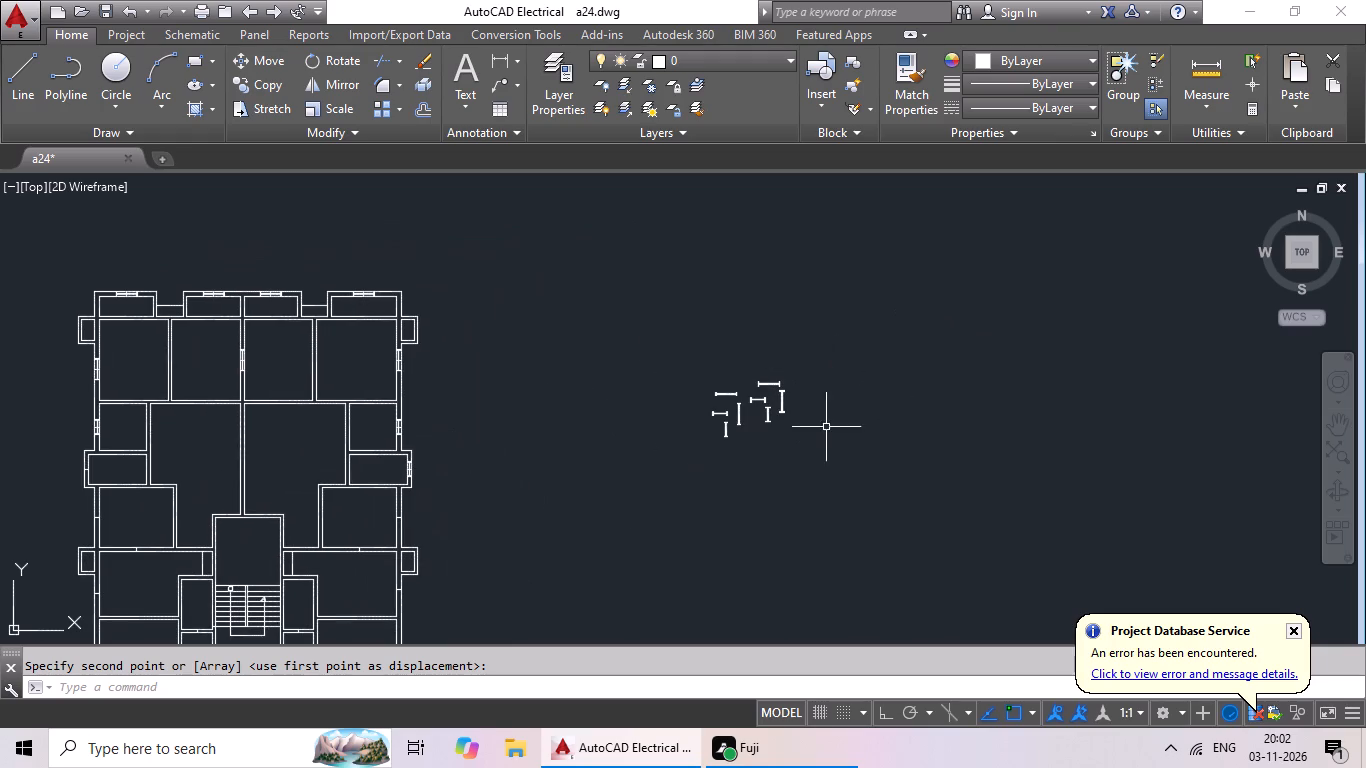
pyautogui.scroll(4, 777, 400)
pyautogui.moveTo(647, 476); pyautogui.dragTo(759, 354, button='middle')
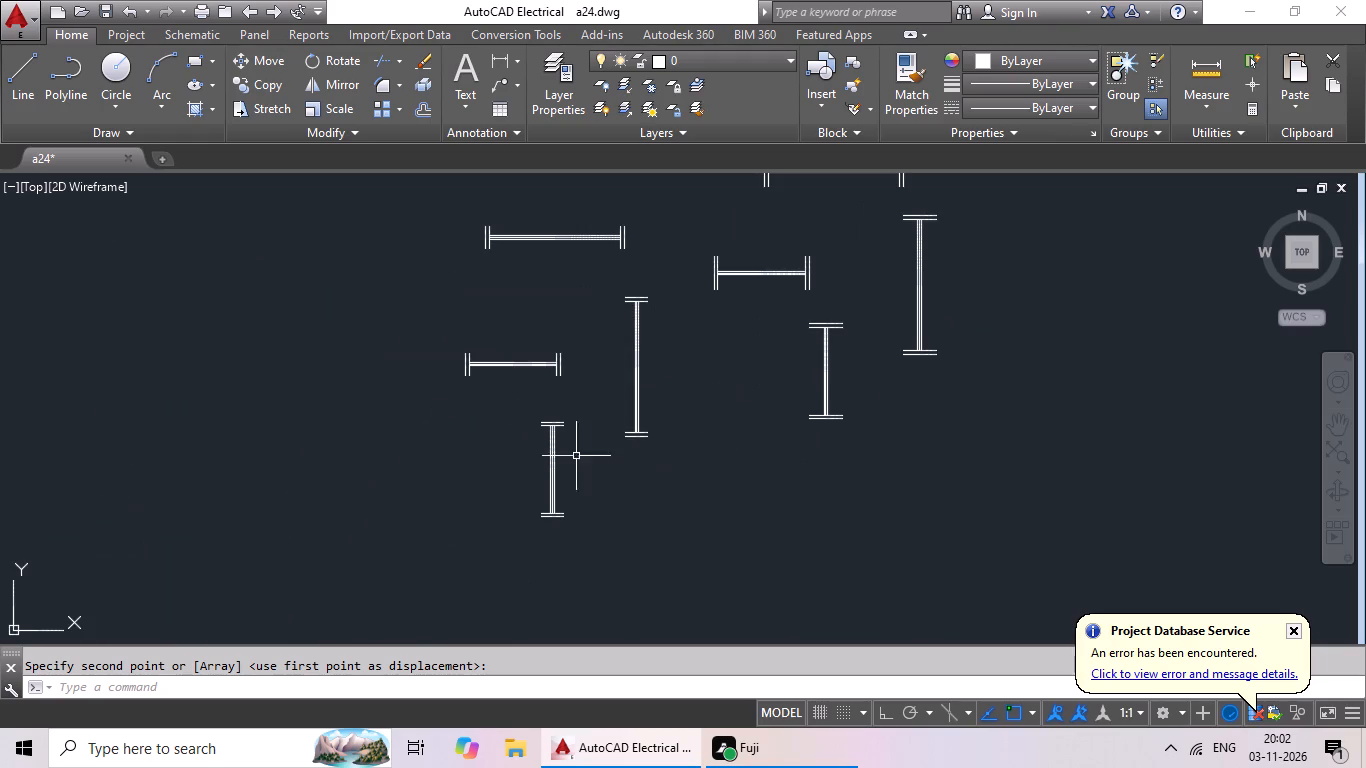
pyautogui.scroll(-3, 578, 452)
pyautogui.moveTo(368, 475); pyautogui.dragTo(729, 391, button='middle')
pyautogui.moveTo(439, 443); pyautogui.dragTo(778, 369, button='middle')
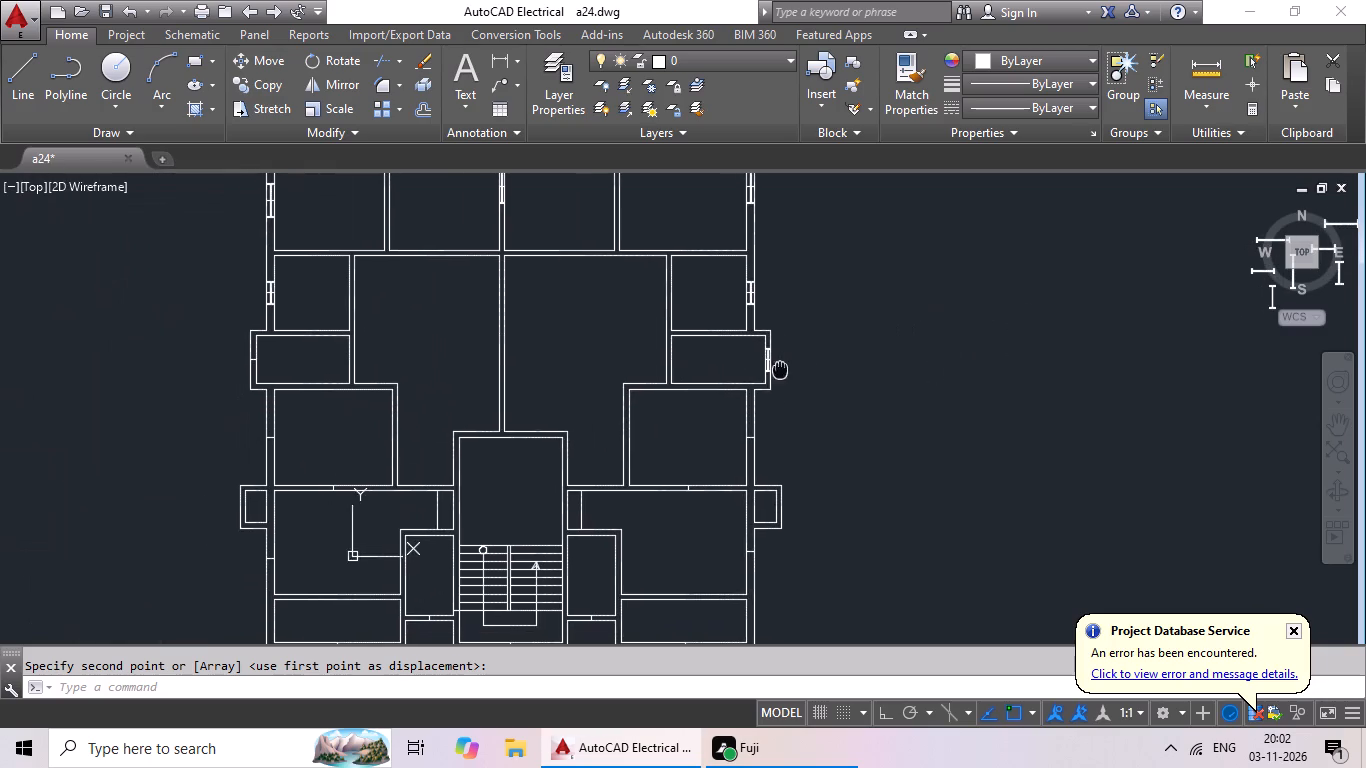
pyautogui.scroll(3, 790, 354)
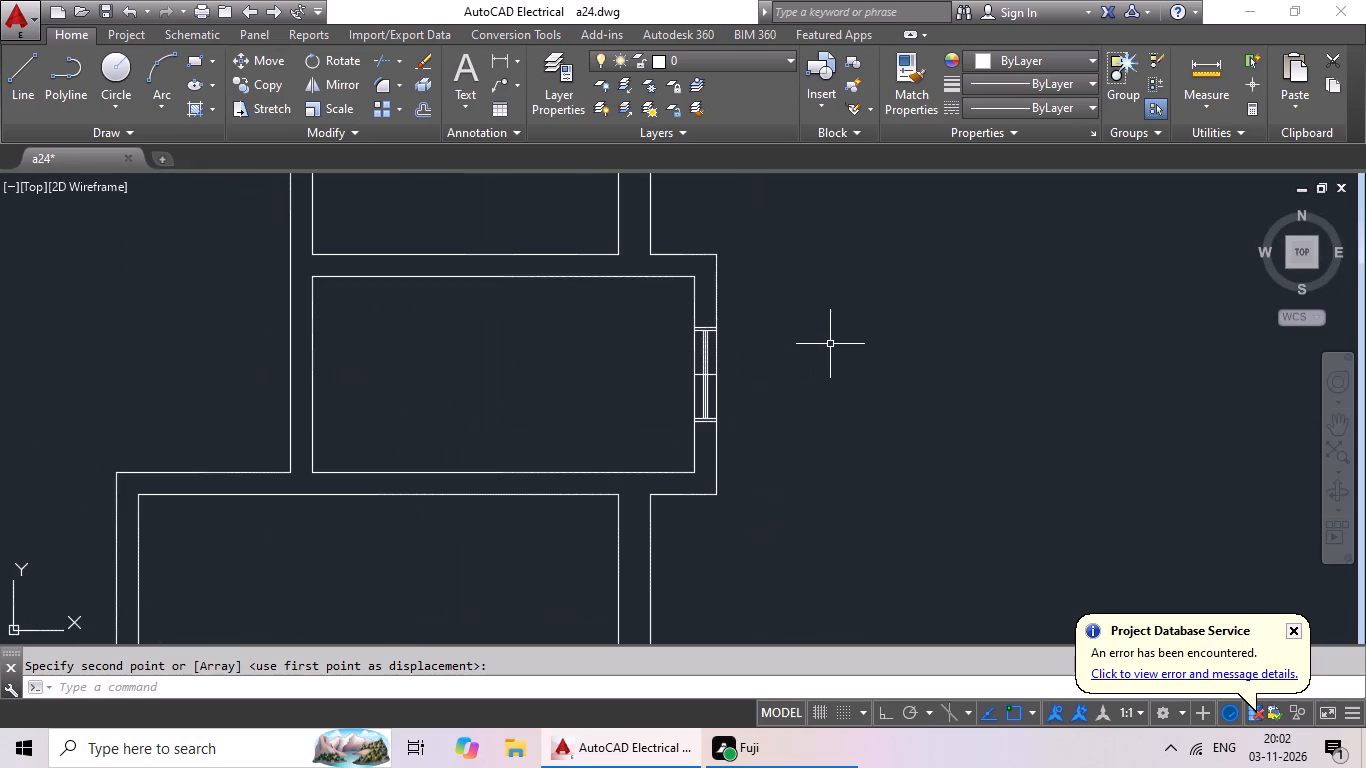
# Copy the short vertical window symbol with the narrower end caps to the midpoint mark on the outer wall of the small projecting west room.
pyautogui.scroll(-2, 833, 341)
pyautogui.moveTo(856, 344); pyautogui.dragTo(366, 348, button='middle')
pyautogui.moveTo(615, 433); pyautogui.dragTo(611, 435, button='middle')
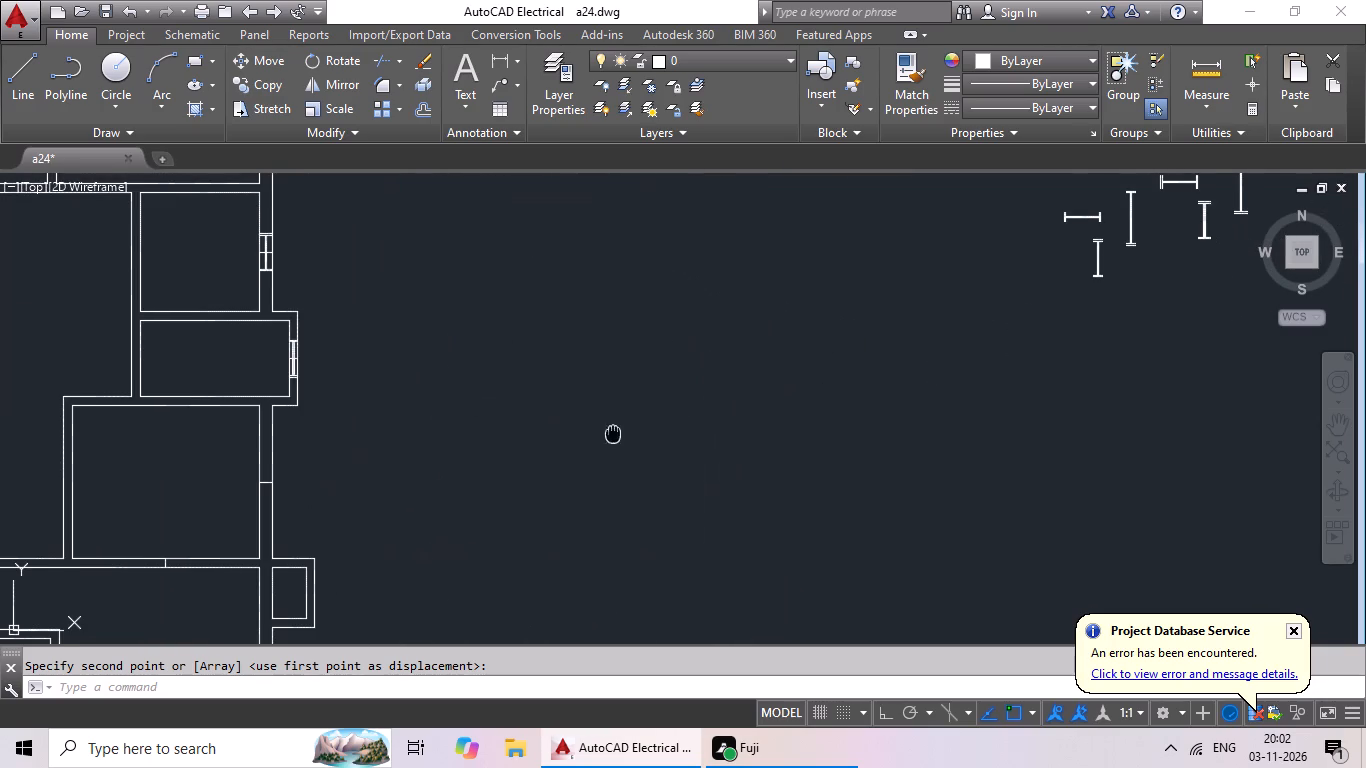
pyautogui.moveTo(611, 435); pyautogui.dragTo(602, 439, button='middle')
pyautogui.moveTo(854, 382); pyautogui.dragTo(507, 474, button='middle')
pyautogui.scroll(3, 703, 344)
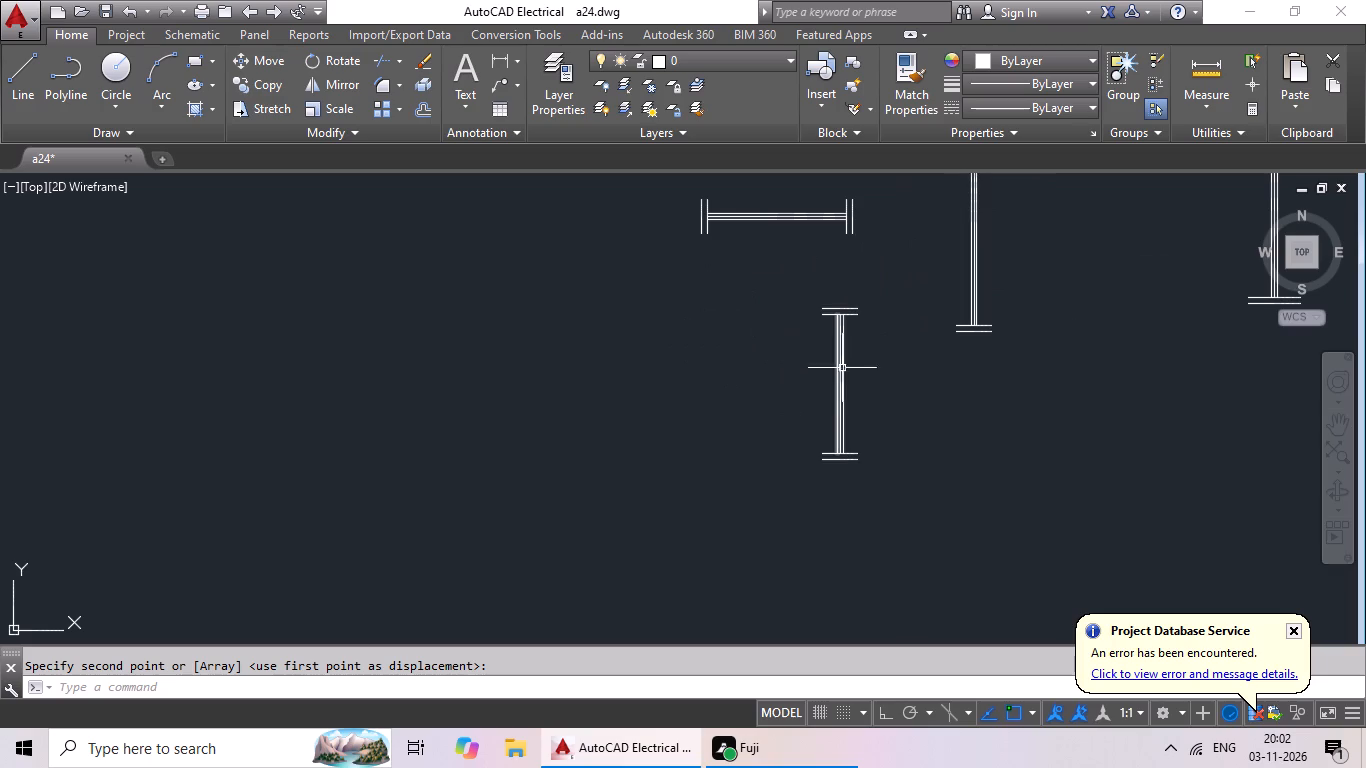
pyautogui.moveTo(892, 369); pyautogui.dragTo(668, 312, button='middle')
pyautogui.moveTo(674, 211); pyautogui.dragTo(662, 413)
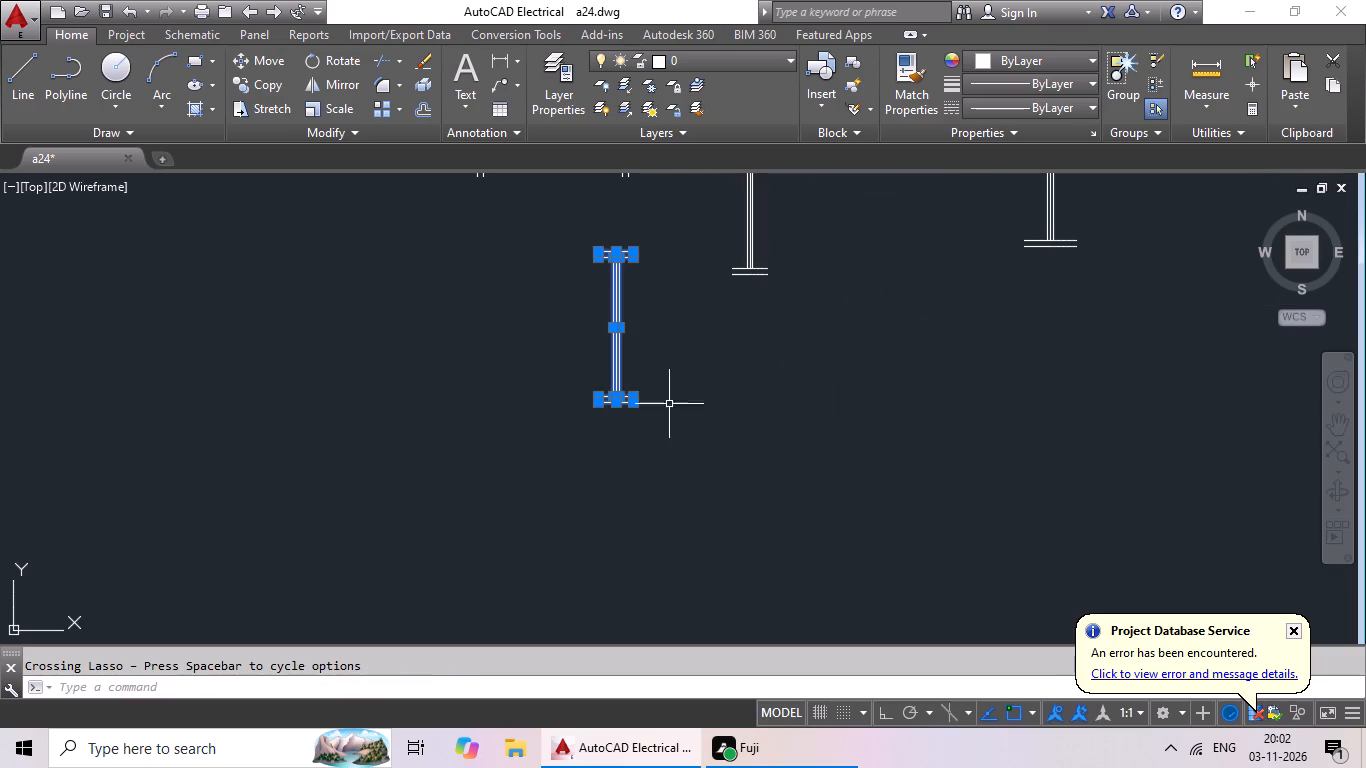
pyautogui.click(266, 86)
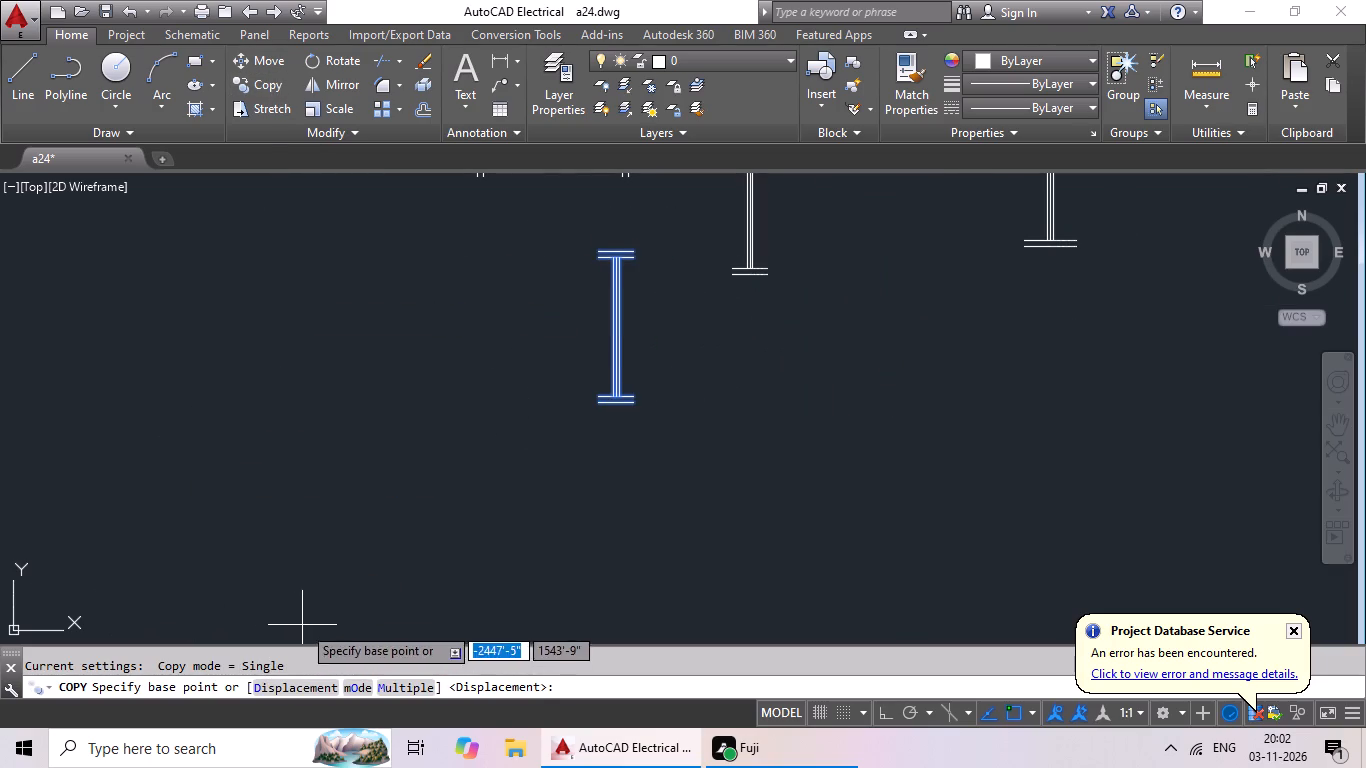
pyautogui.scroll(3, 591, 325)
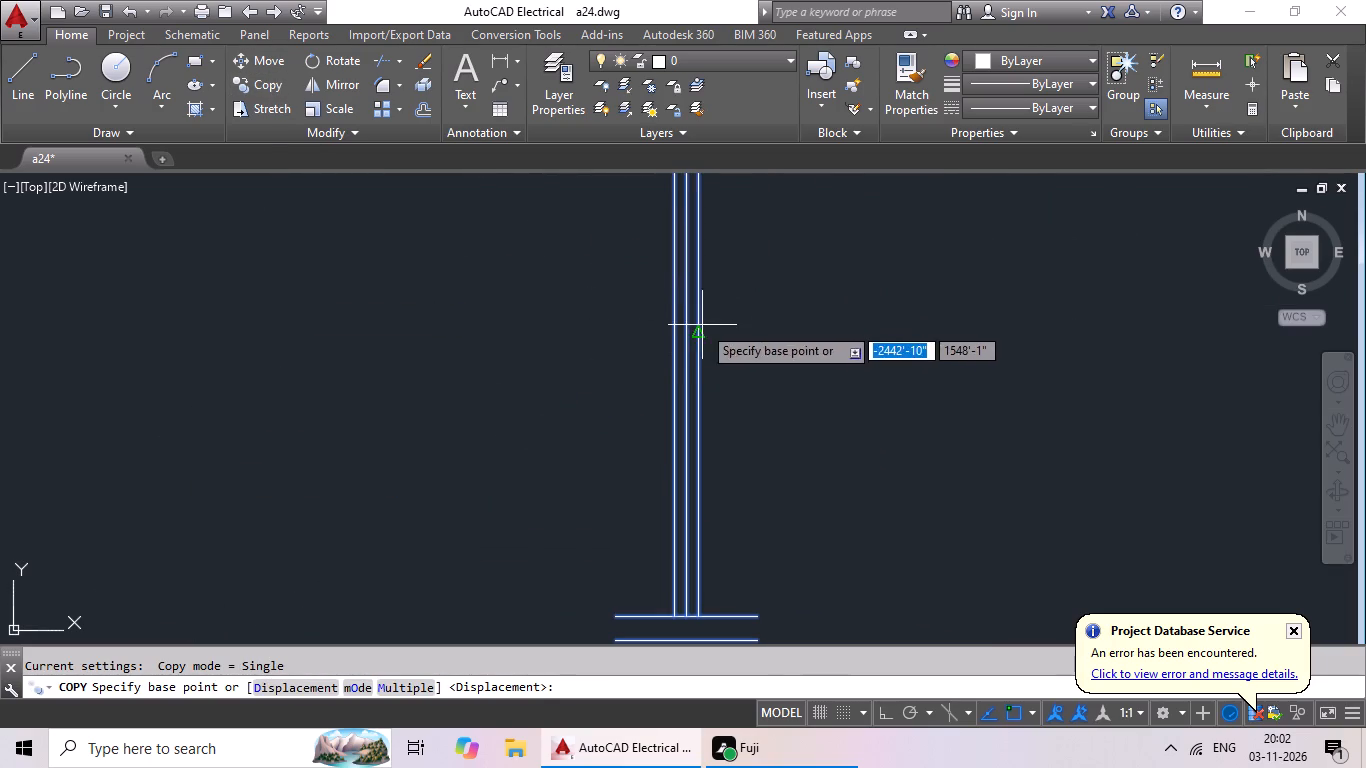
pyautogui.click(690, 336)
pyautogui.scroll(-3, 402, 418)
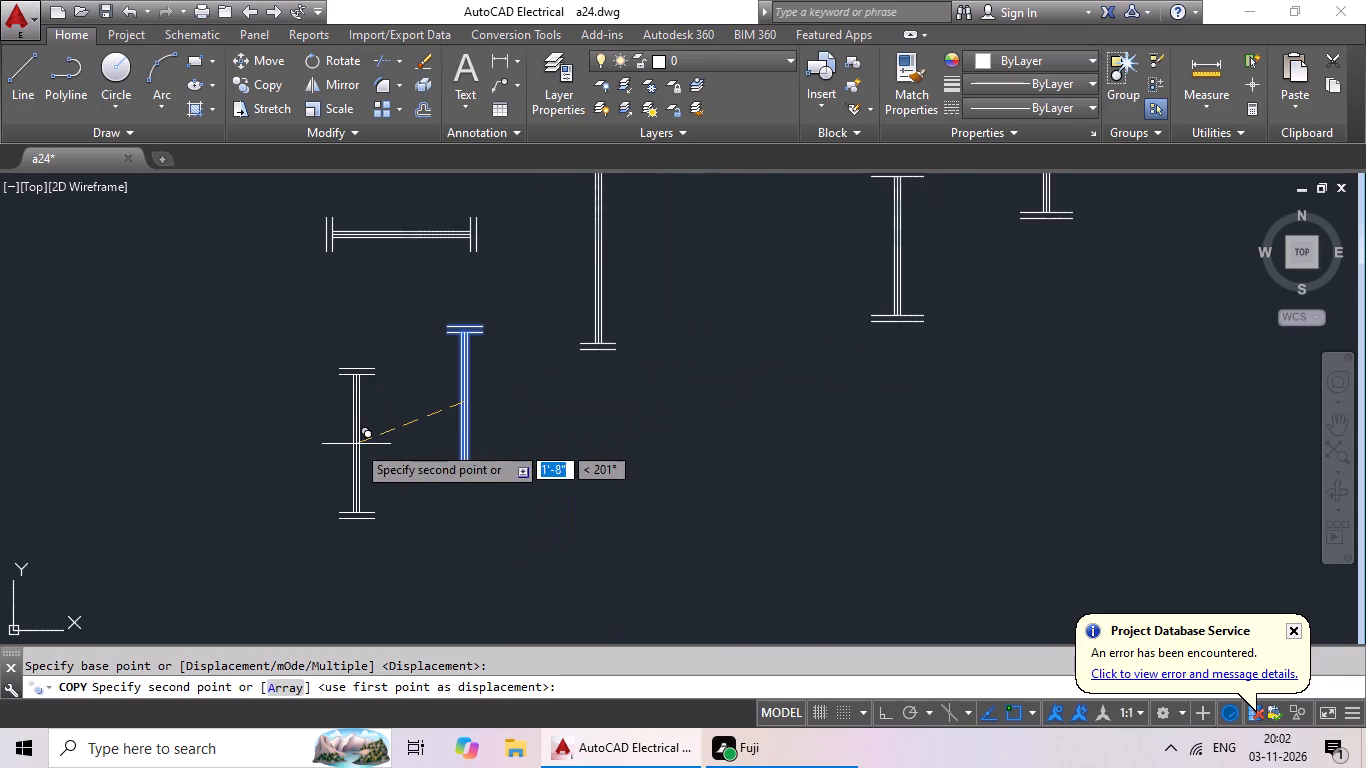
pyautogui.moveTo(369, 443); pyautogui.dragTo(569, 373, button='middle')
pyautogui.scroll(-3, 534, 394)
pyautogui.moveTo(465, 433); pyautogui.dragTo(682, 360, button='middle')
pyautogui.scroll(-2, 555, 415)
pyautogui.moveTo(528, 431); pyautogui.dragTo(762, 397, button='middle')
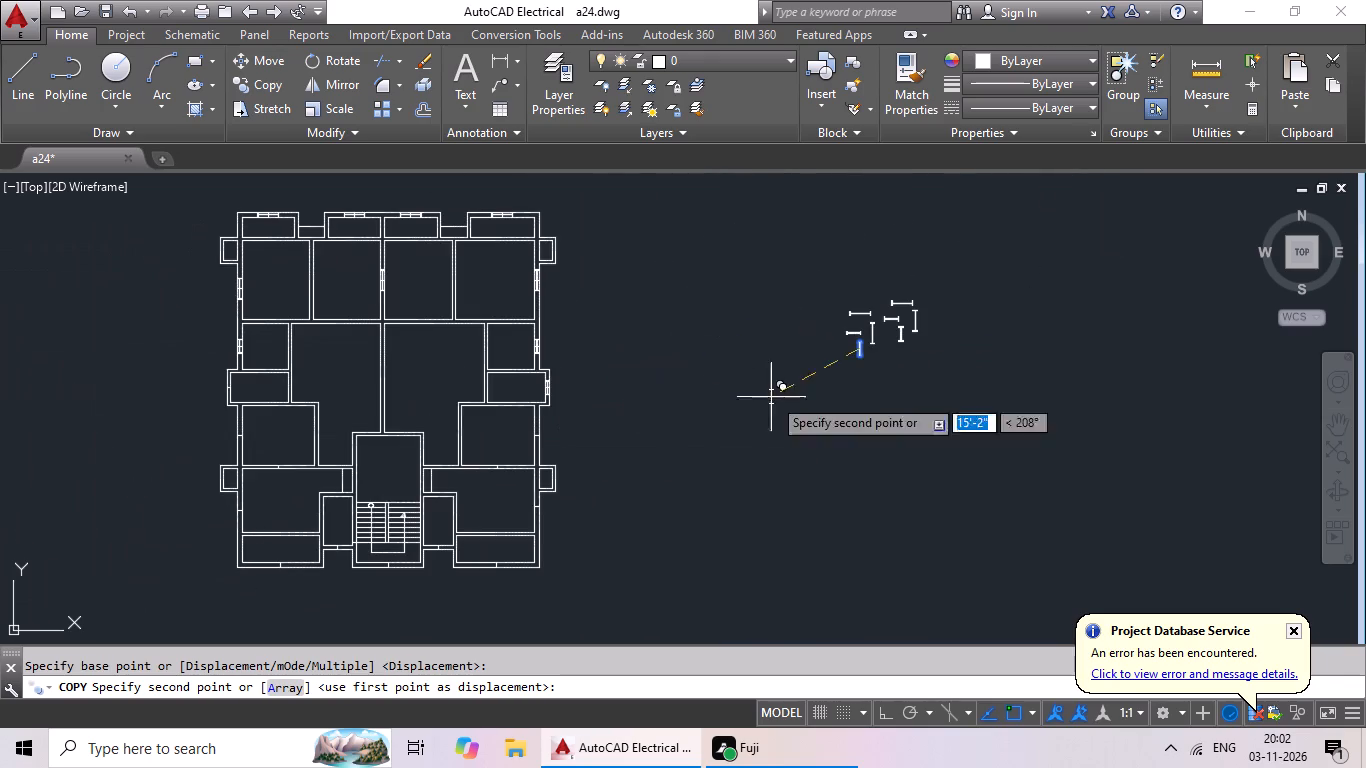
pyautogui.scroll(4, 244, 382)
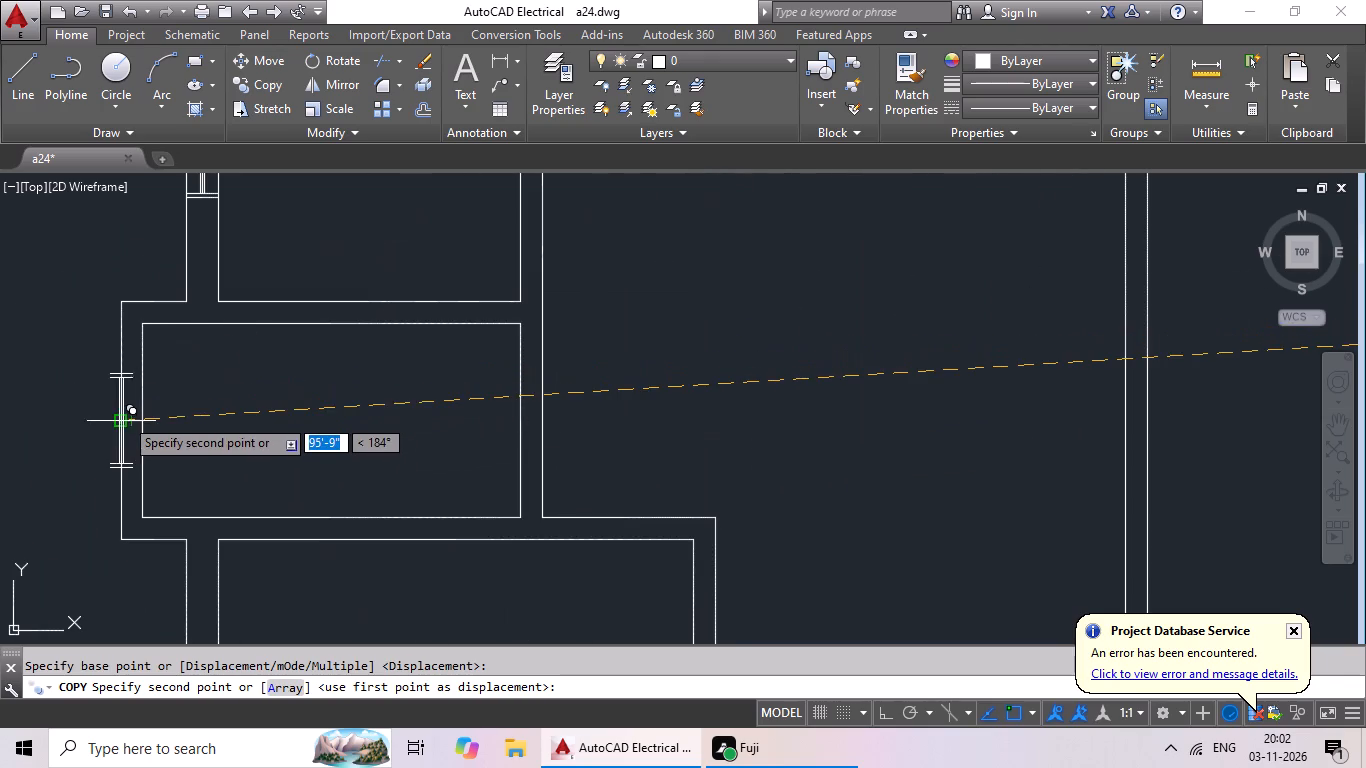
pyautogui.click(128, 417)
pyautogui.scroll(-3, 267, 392)
pyautogui.moveTo(360, 439); pyautogui.dragTo(365, 351, button='middle')
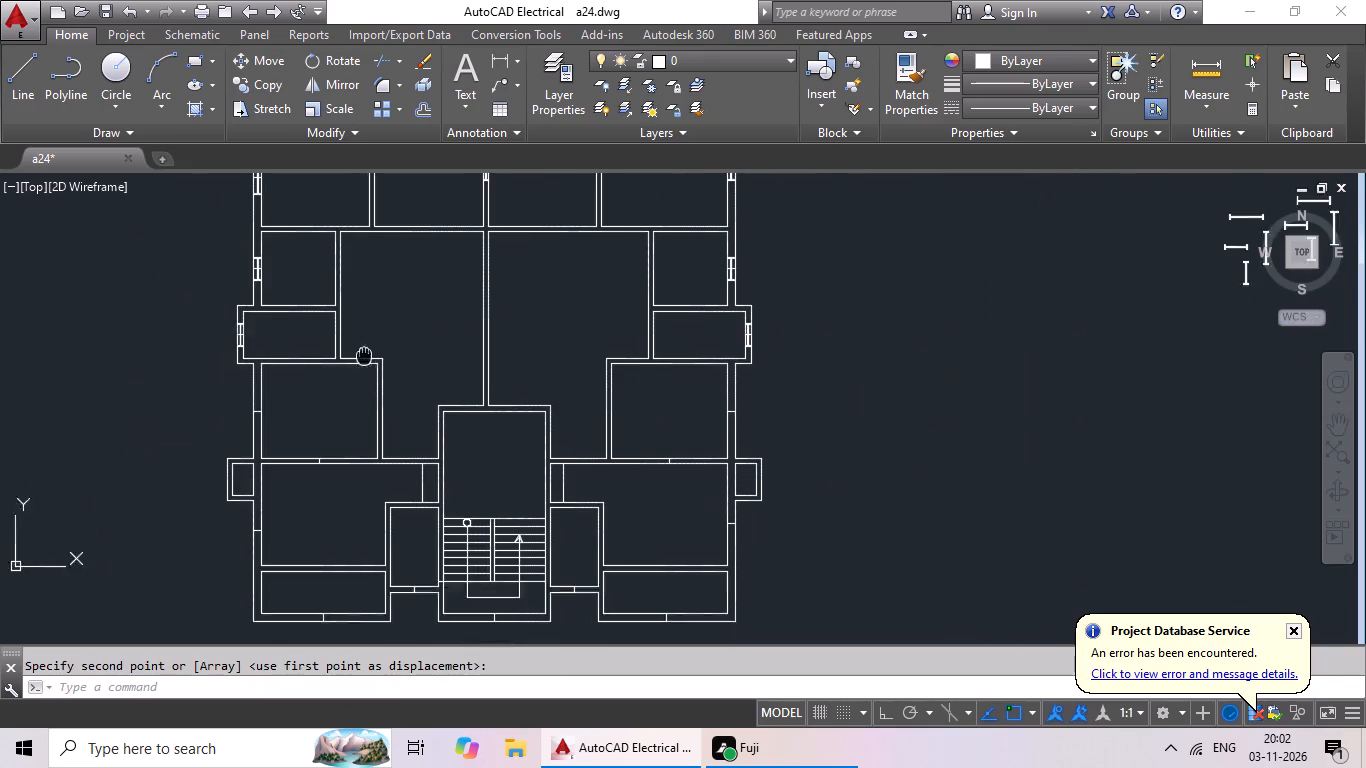
pyautogui.moveTo(365, 351); pyautogui.dragTo(369, 337, button='middle')
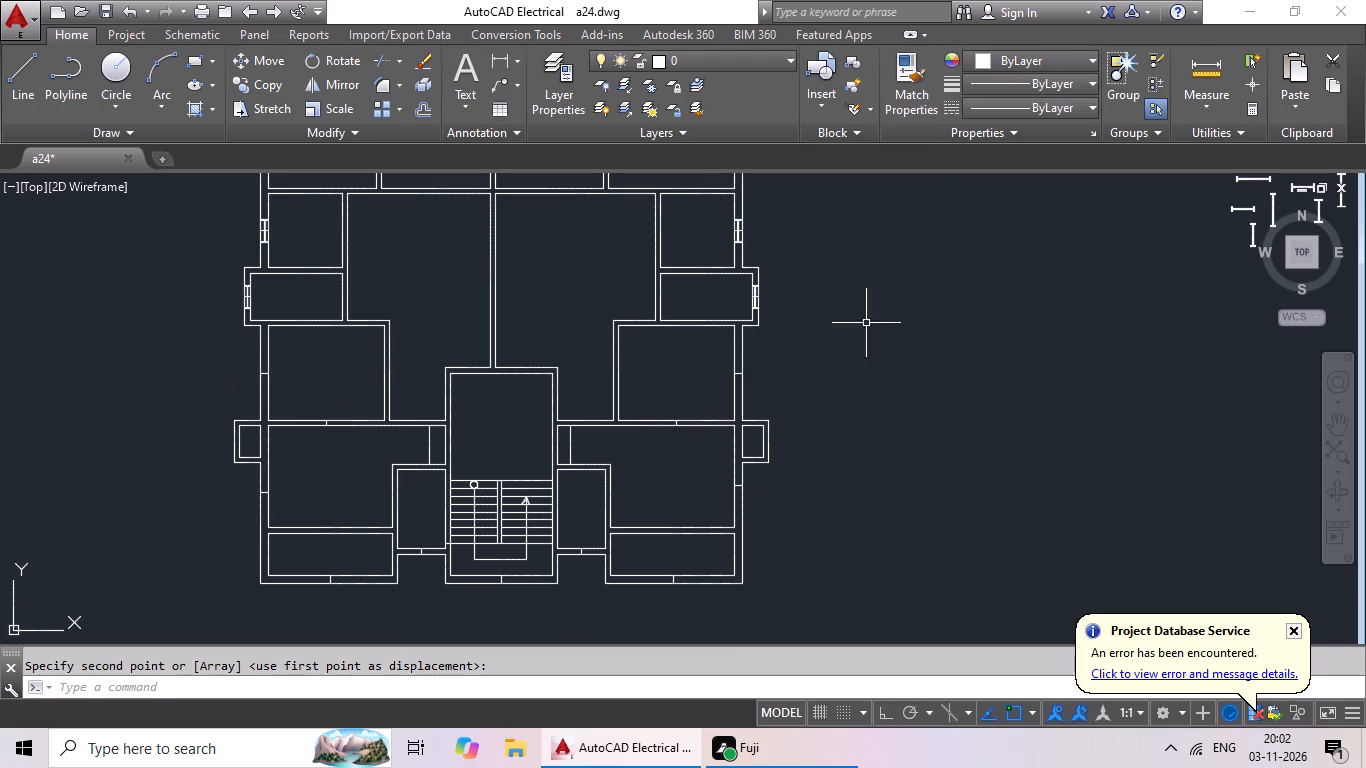
# Copy the long vertical window symbol with the wider end caps to the midpoint mark on the east wall of the room below the projecting east room.
pyautogui.moveTo(856, 321); pyautogui.dragTo(432, 321, button='middle')
pyautogui.moveTo(550, 288); pyautogui.dragTo(345, 370, button='middle')
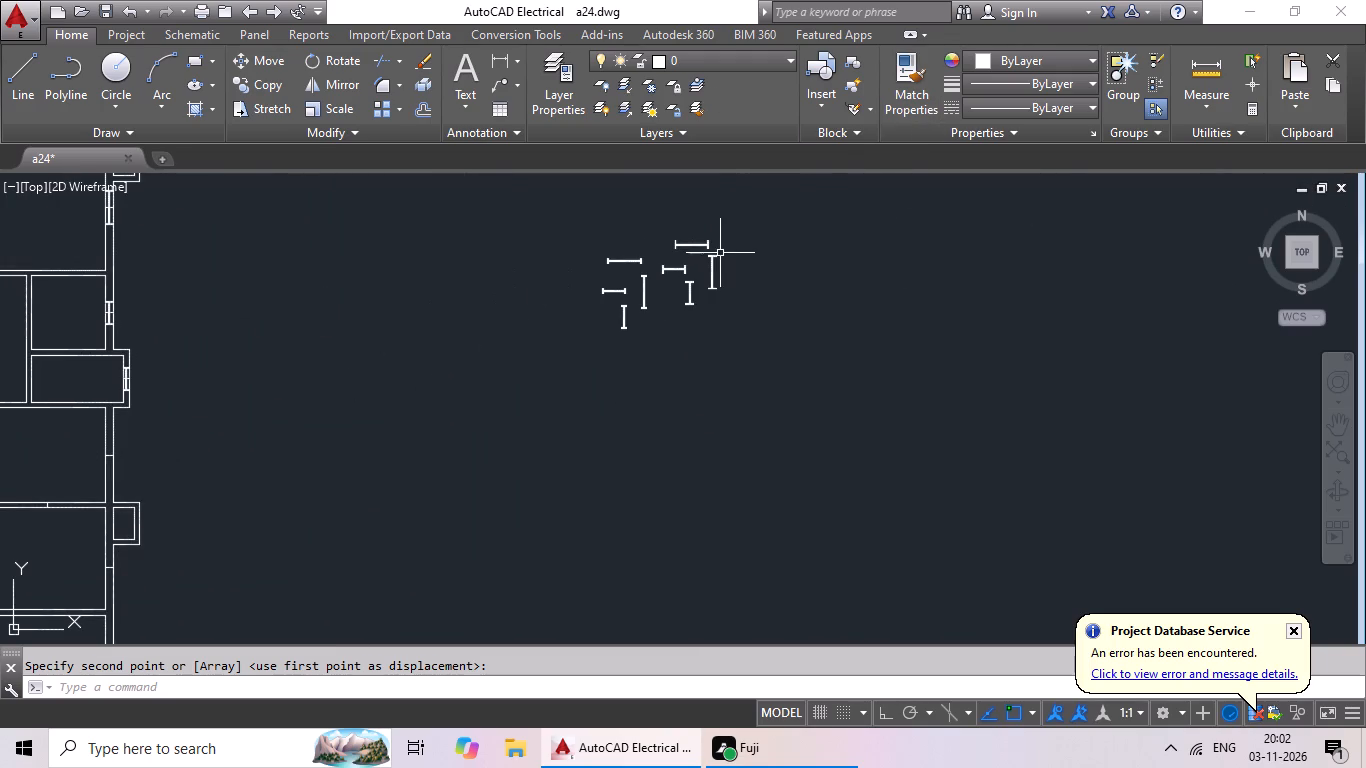
pyautogui.scroll(4, 719, 253)
pyautogui.moveTo(832, 207); pyautogui.dragTo(717, 429)
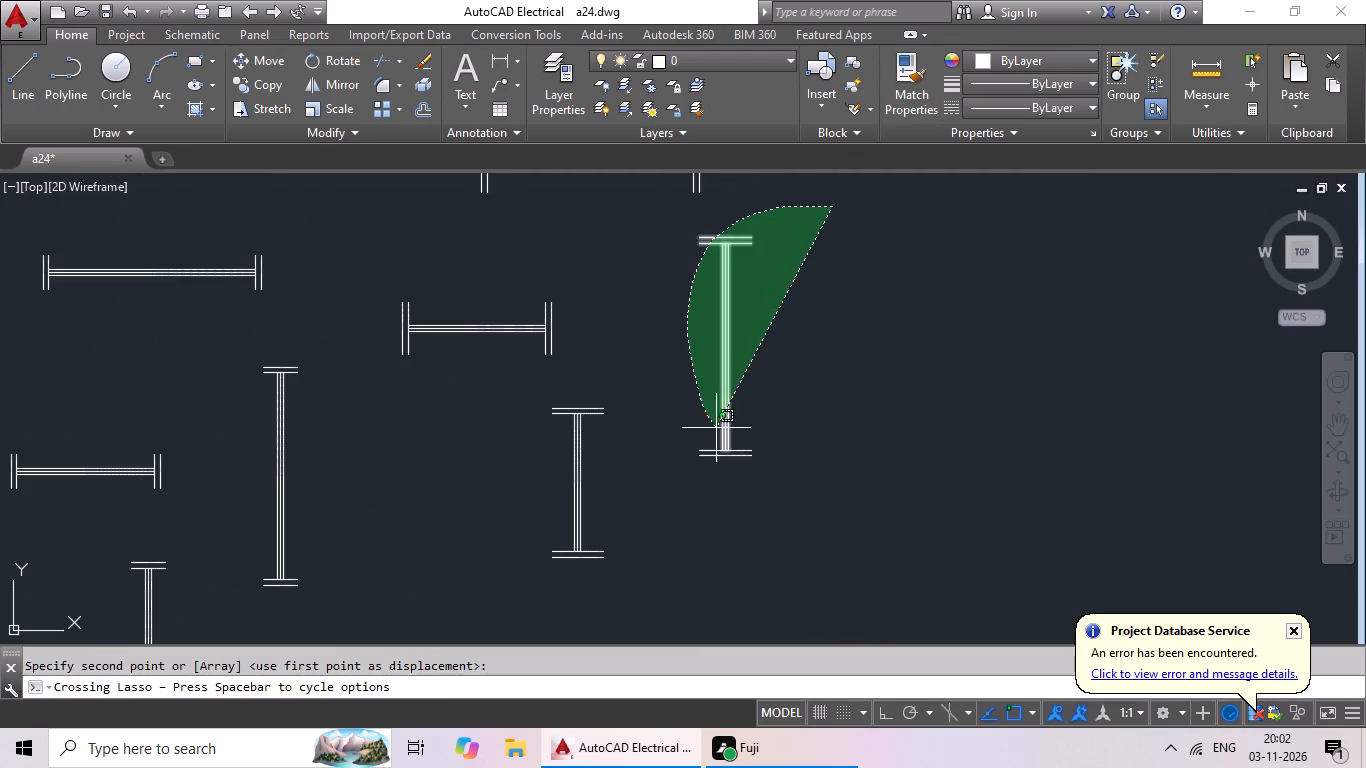
pyautogui.moveTo(717, 429); pyautogui.dragTo(705, 506)
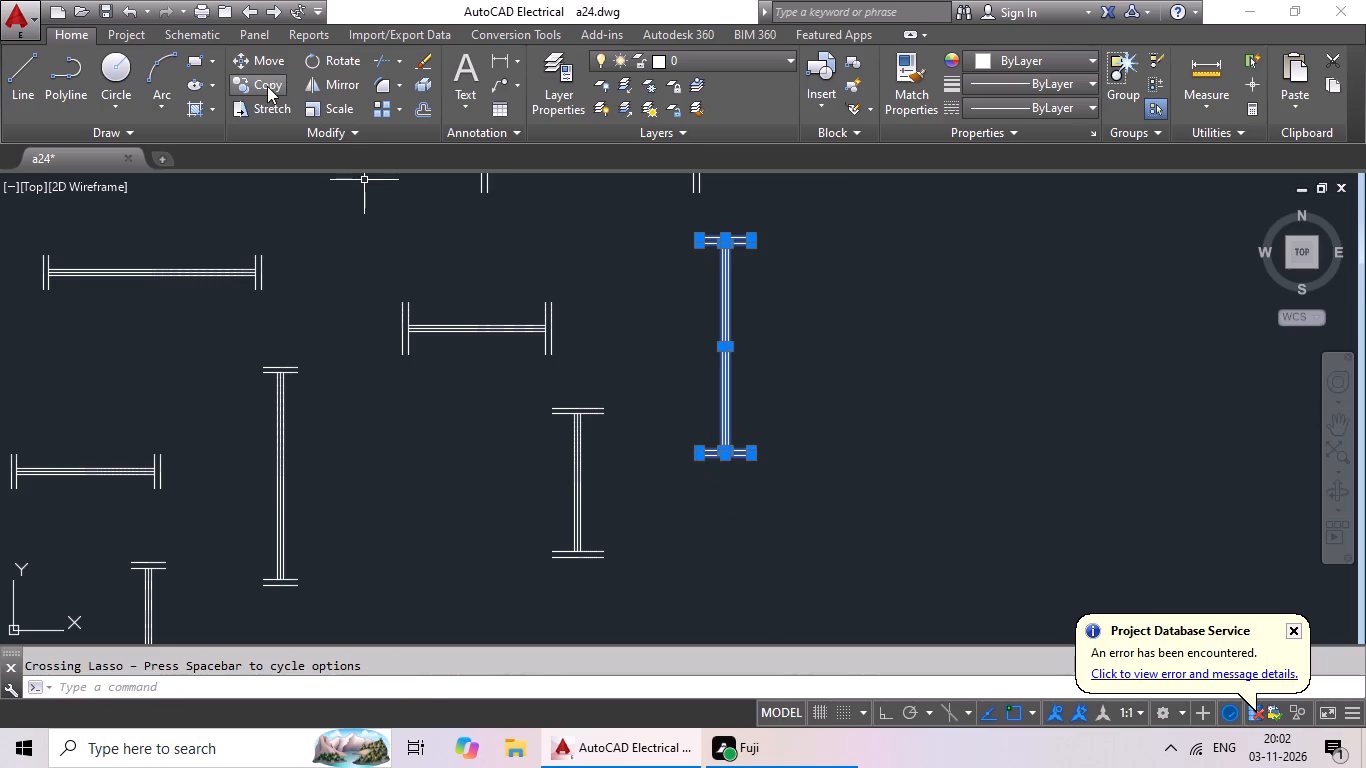
pyautogui.click(267, 86)
pyautogui.scroll(2, 713, 332)
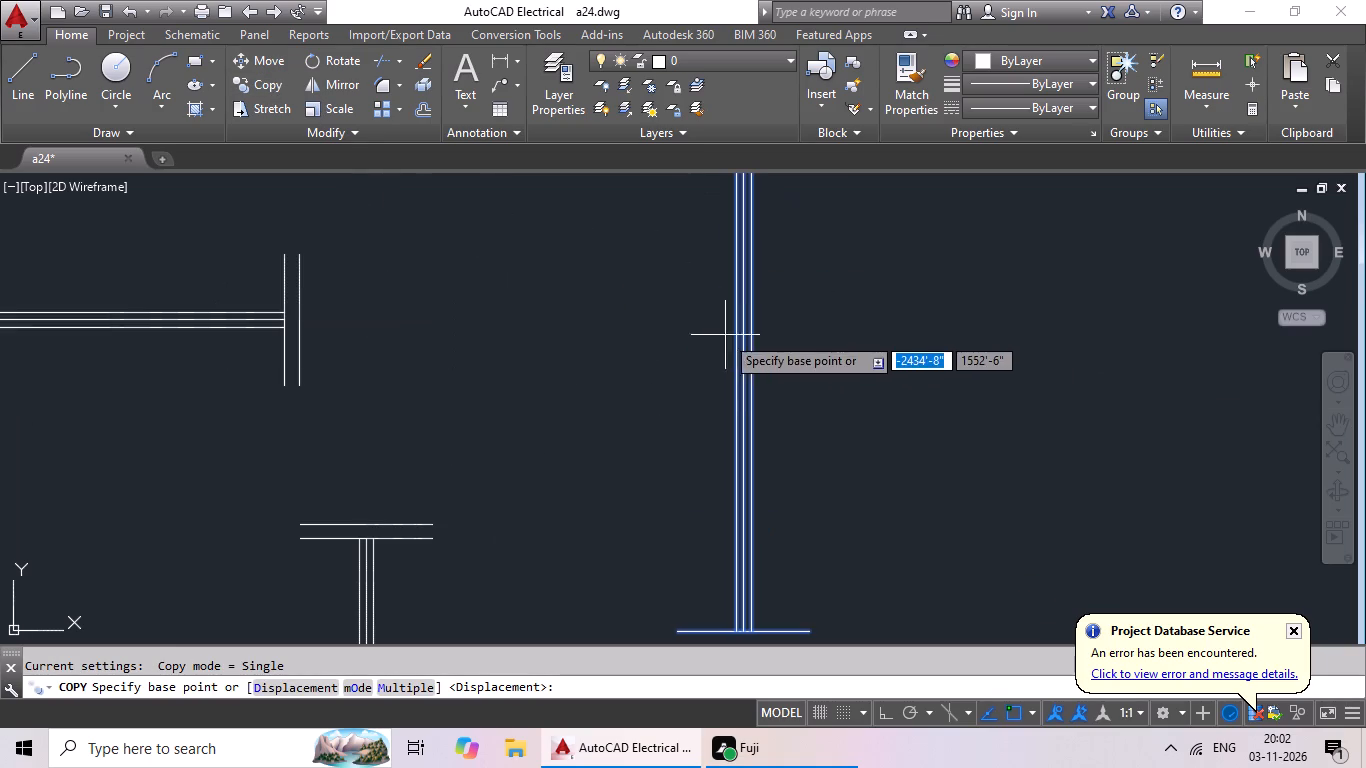
pyautogui.click(747, 367)
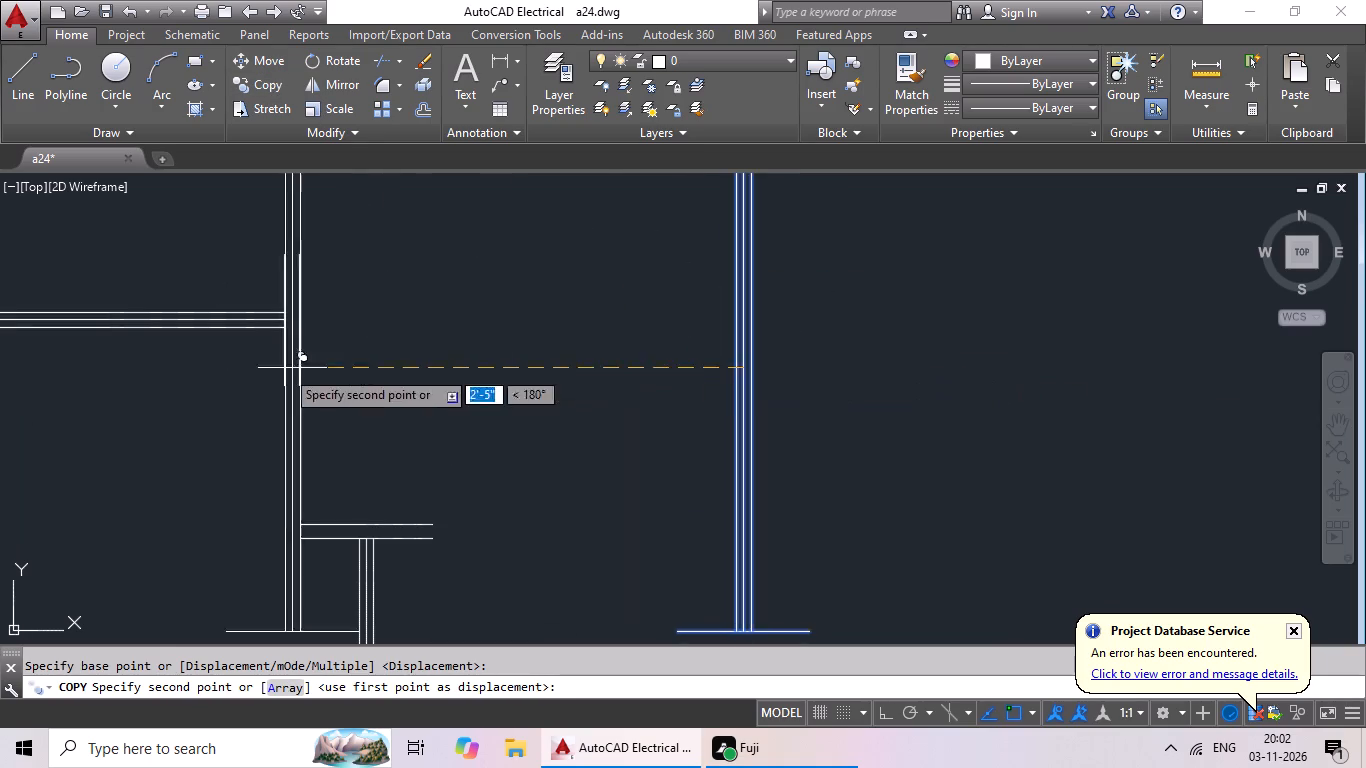
pyautogui.scroll(-4, 206, 388)
pyautogui.moveTo(190, 395); pyautogui.dragTo(448, 194, button='middle')
pyautogui.scroll(-1, 106, 359)
pyautogui.moveTo(67, 384); pyautogui.dragTo(581, 273, button='middle')
pyautogui.scroll(-3, 585, 271)
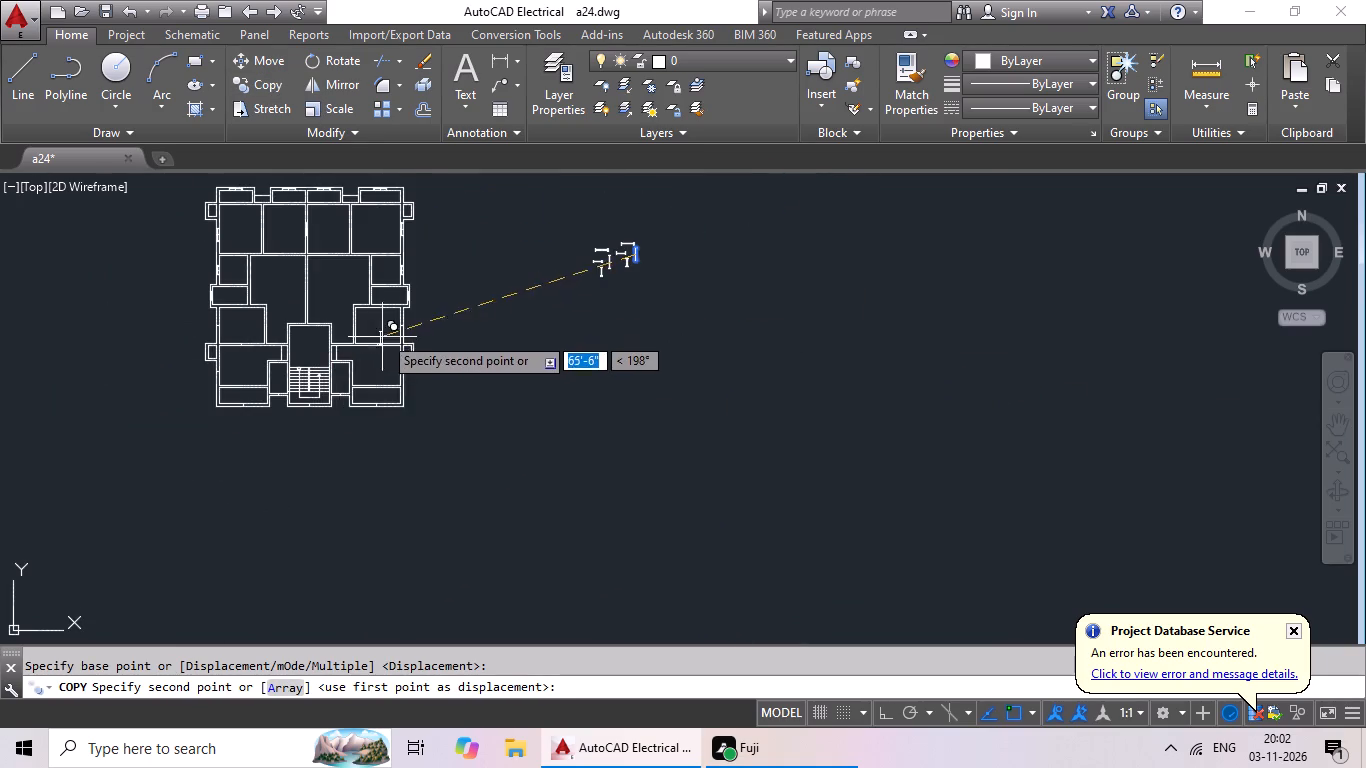
pyautogui.scroll(7, 395, 324)
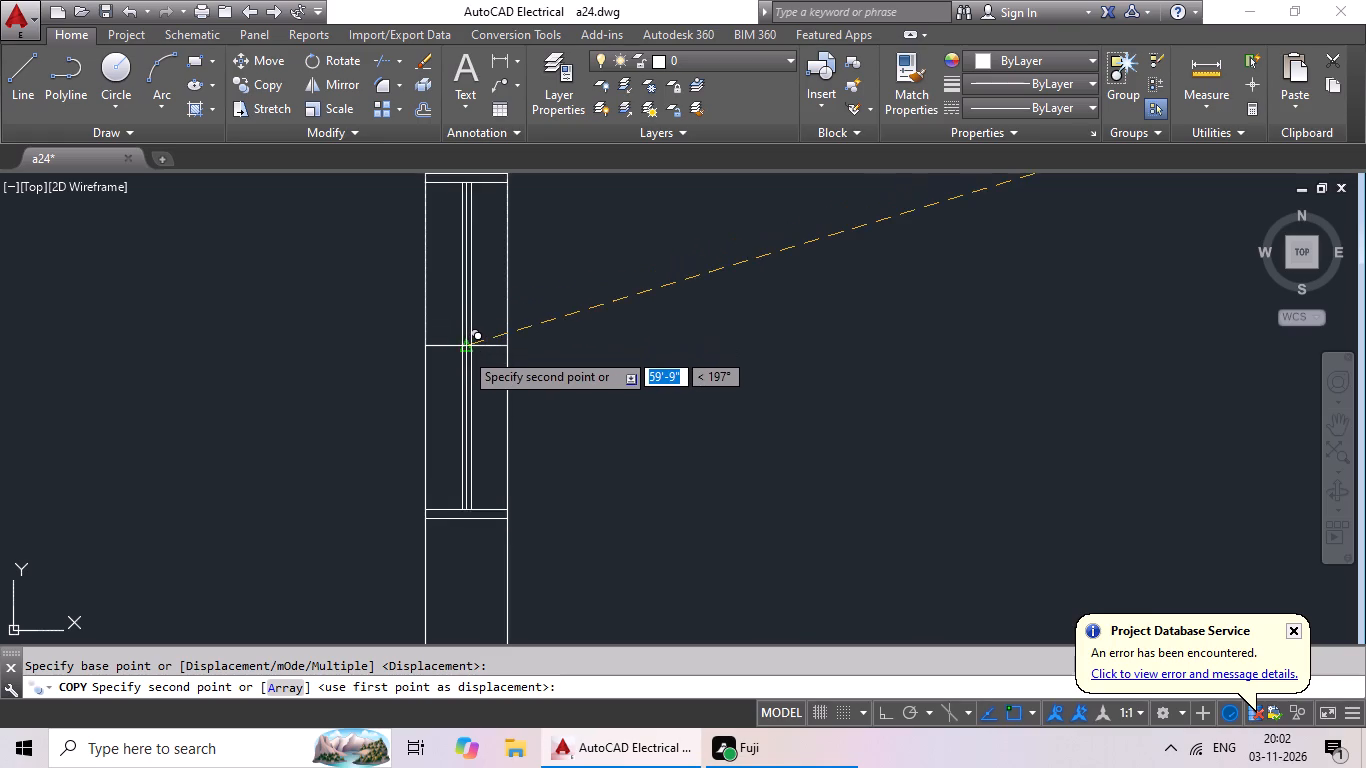
pyautogui.click(464, 351)
# Copy the long horizontal window symbol with the narrower end caps to the midpoint mark on the south wall of that same east room.
pyautogui.scroll(-4, 633, 342)
pyautogui.moveTo(677, 385); pyautogui.dragTo(590, 420, button='middle')
pyautogui.scroll(-1, 806, 373)
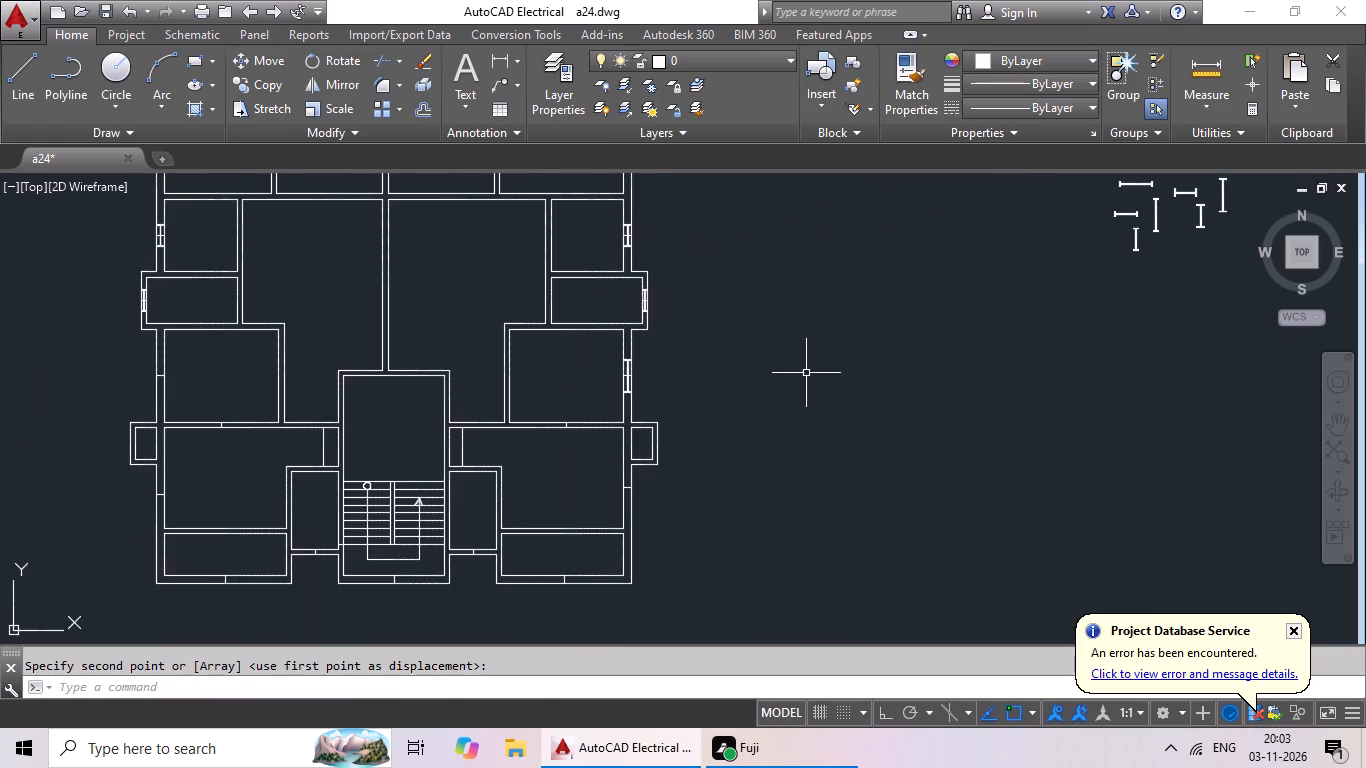
pyautogui.moveTo(842, 365); pyautogui.dragTo(421, 452, button='middle')
pyautogui.moveTo(631, 396); pyautogui.dragTo(544, 420, button='middle')
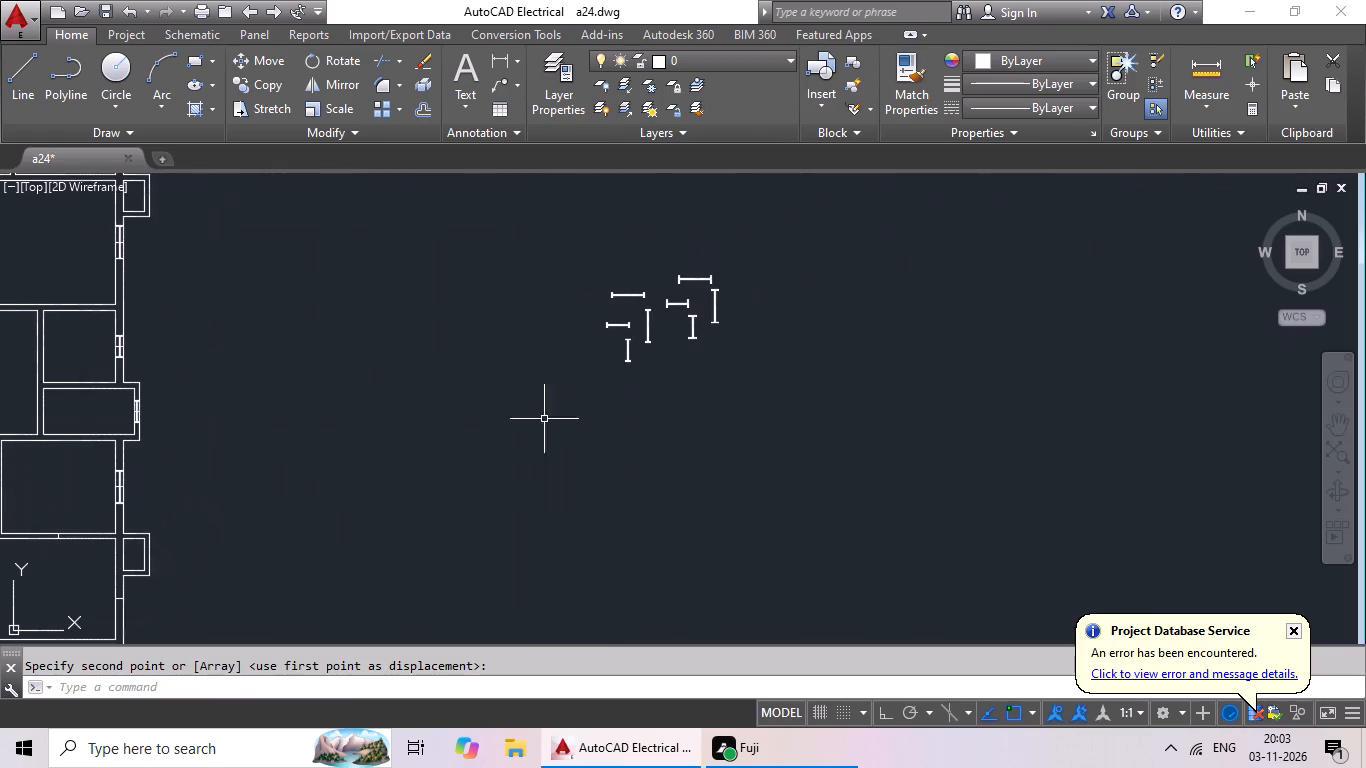
pyautogui.scroll(4, 623, 293)
pyautogui.scroll(1, 727, 274)
pyautogui.moveTo(680, 244); pyautogui.dragTo(582, 243)
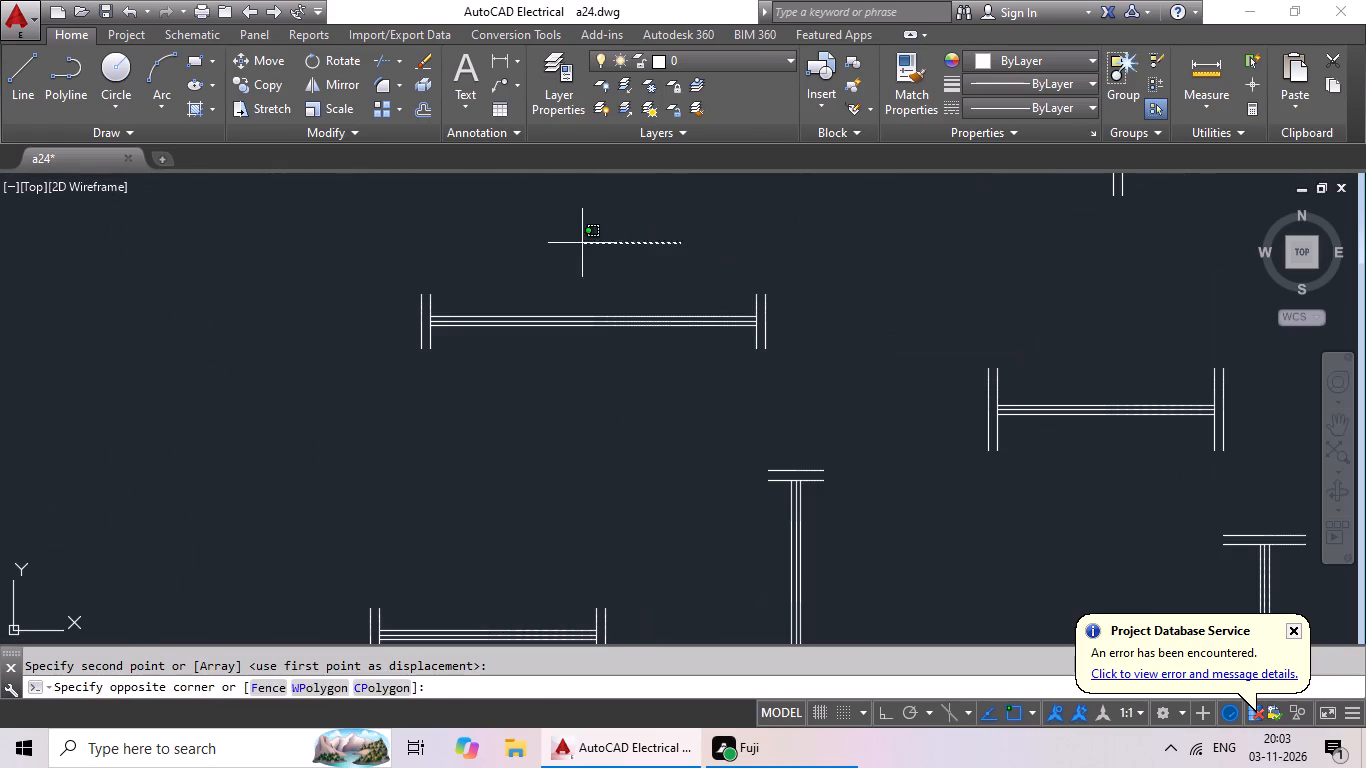
pyautogui.moveTo(582, 243); pyautogui.dragTo(558, 411)
pyautogui.moveTo(834, 256); pyautogui.dragTo(645, 300)
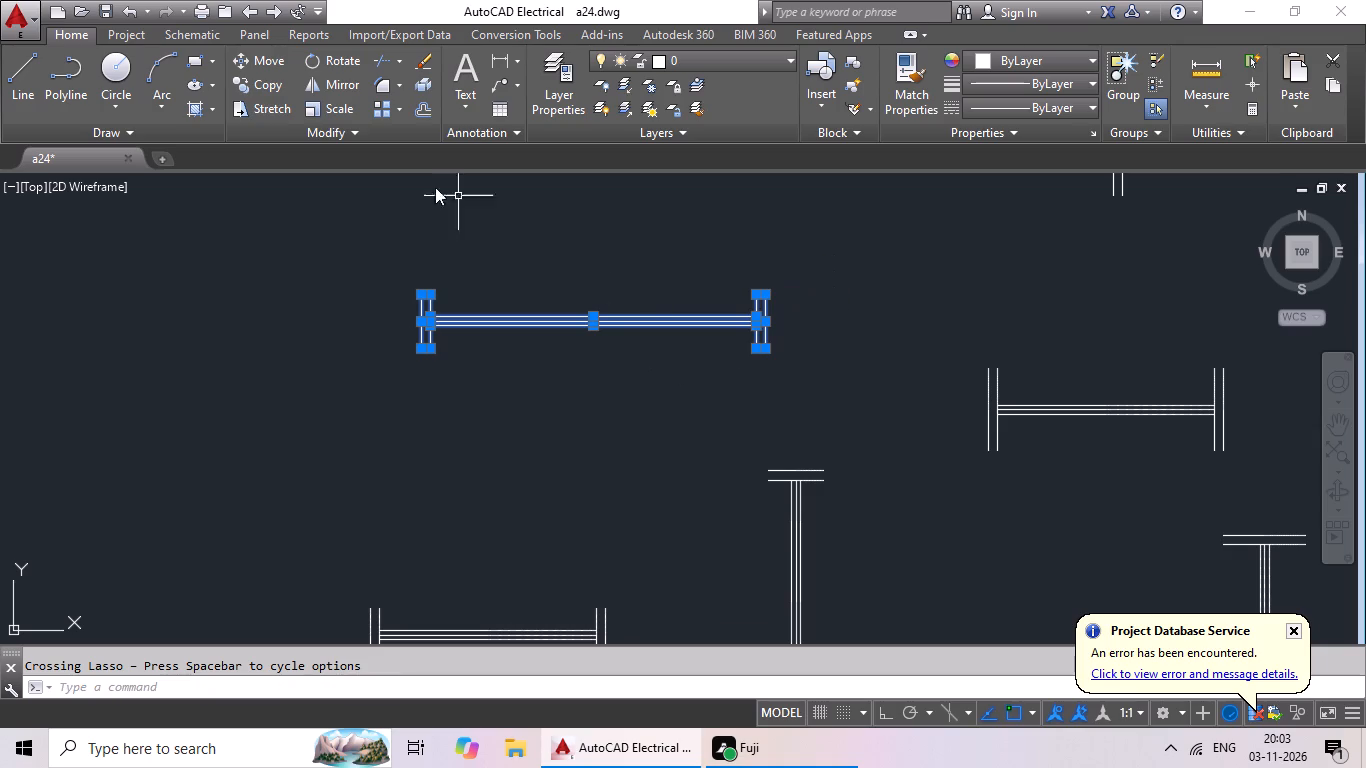
pyautogui.click(263, 87)
pyautogui.scroll(2, 612, 327)
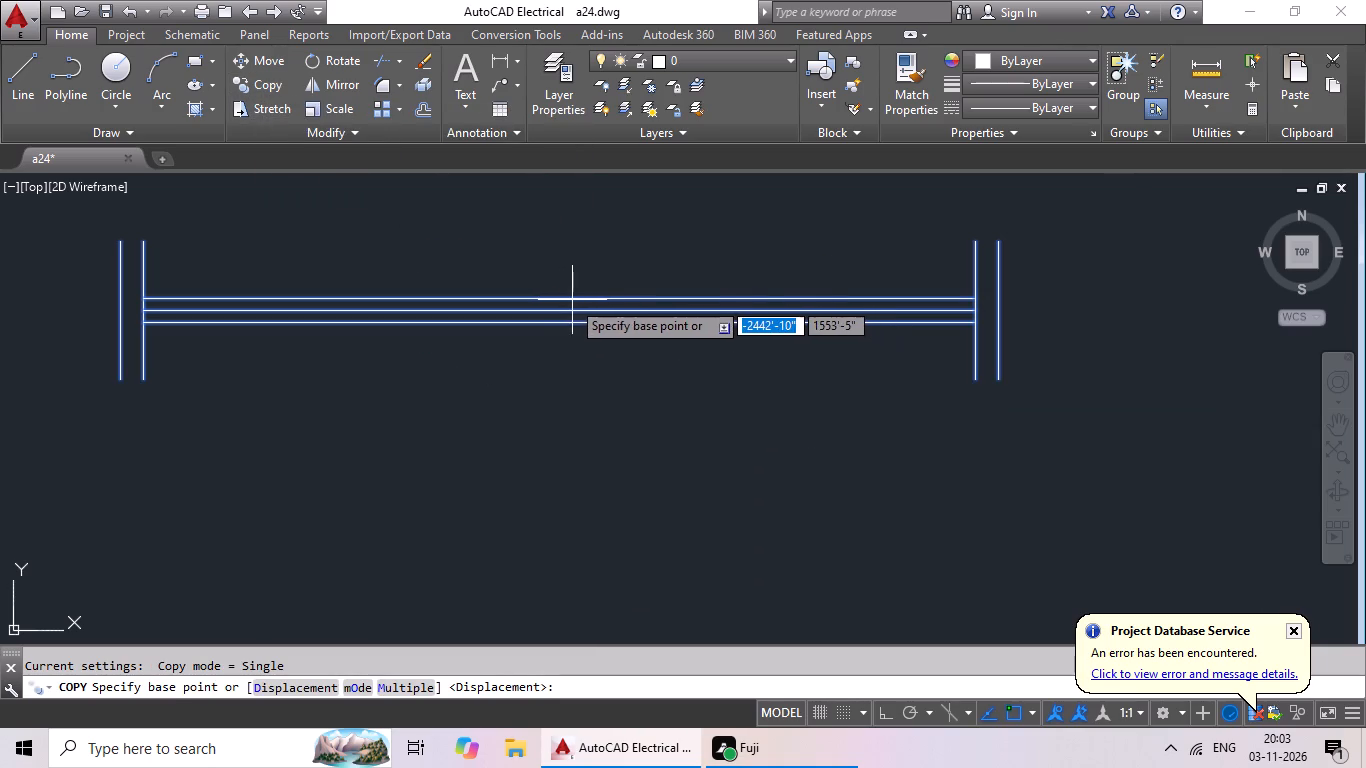
pyautogui.click(555, 312)
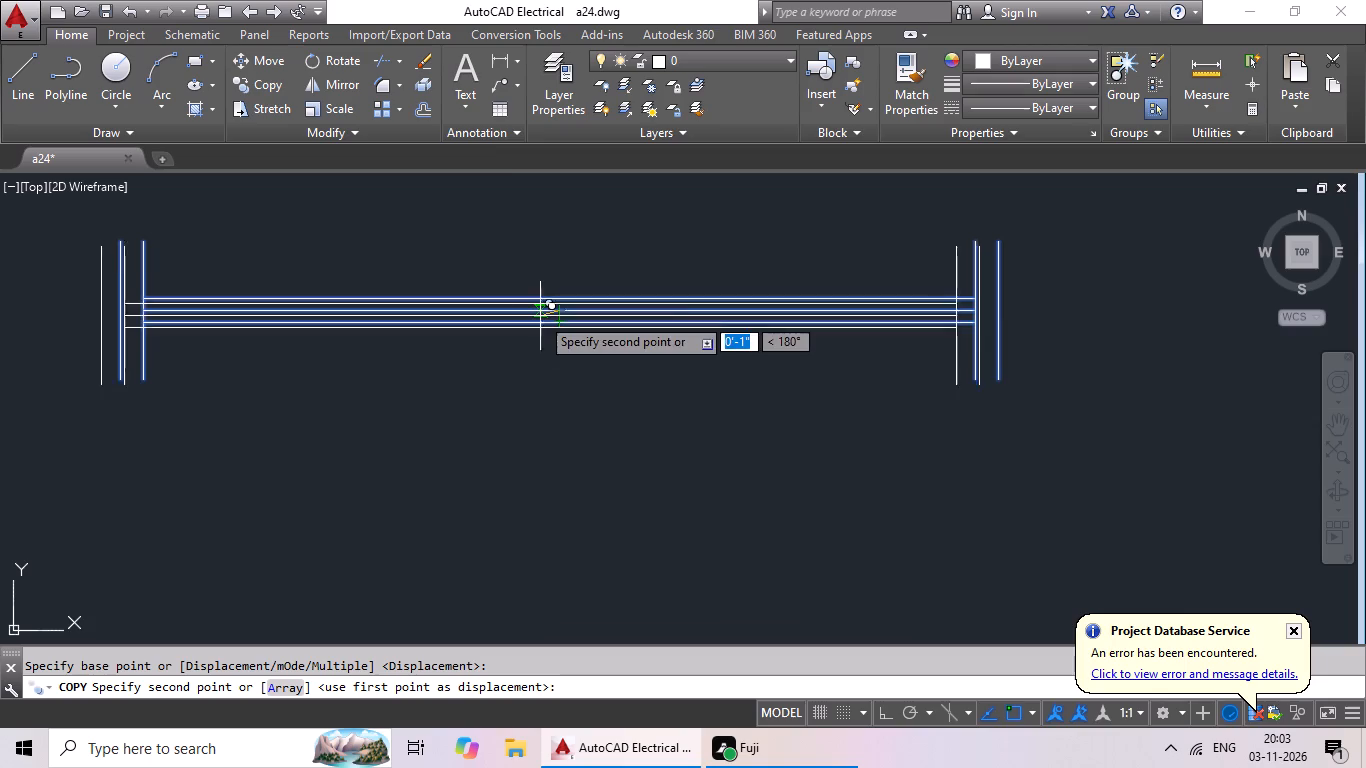
pyautogui.scroll(-4, 505, 350)
pyautogui.scroll(-2, 352, 414)
pyautogui.moveTo(348, 415); pyautogui.dragTo(565, 279, button='middle')
pyautogui.scroll(-3, 557, 298)
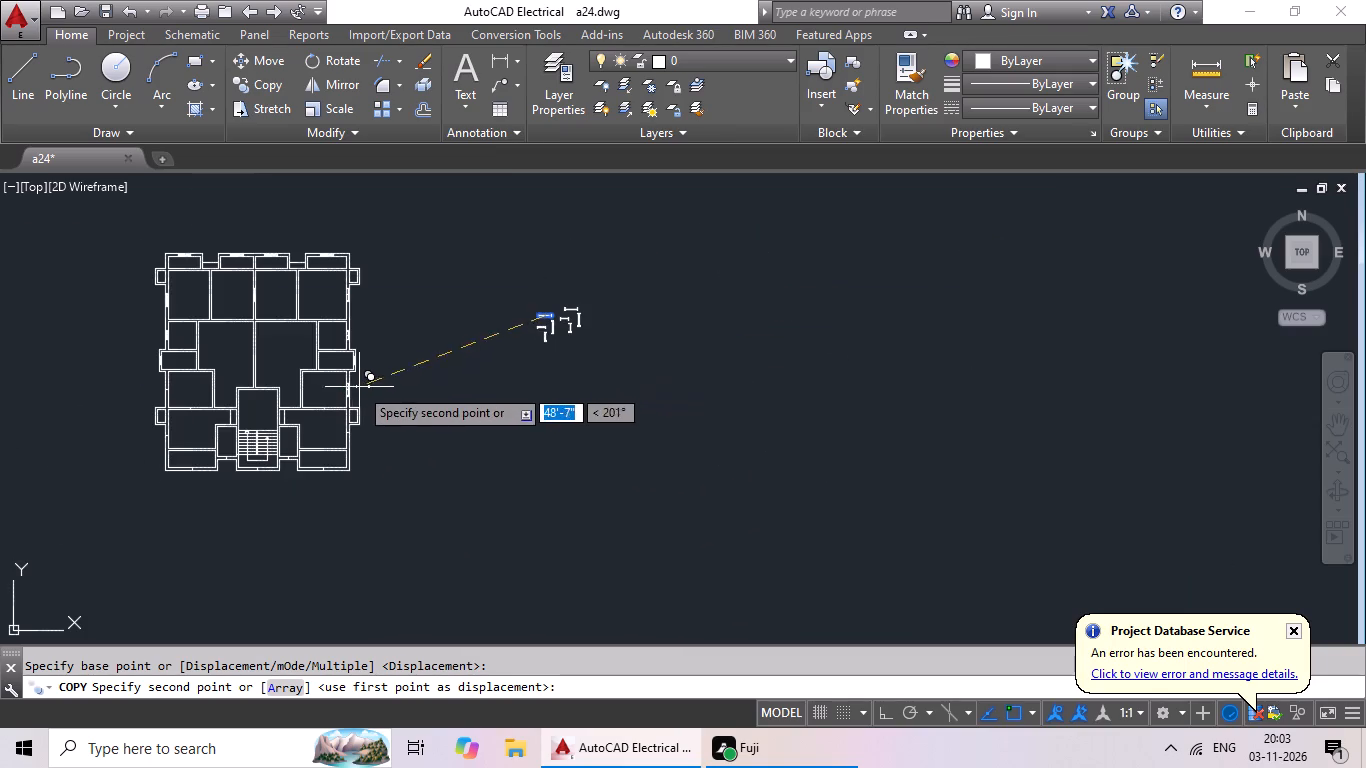
pyautogui.scroll(4, 325, 377)
pyautogui.moveTo(351, 391); pyautogui.dragTo(382, 259, button='middle')
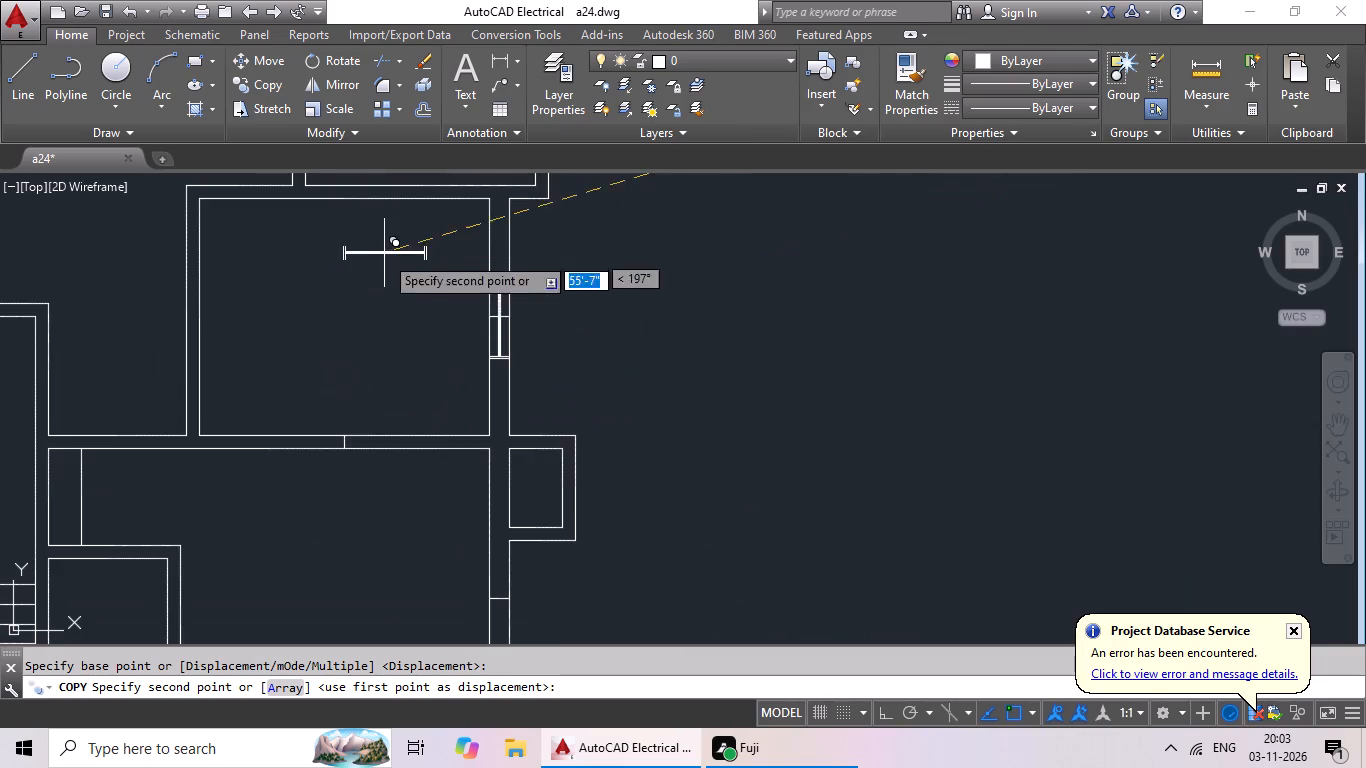
pyautogui.scroll(4, 335, 442)
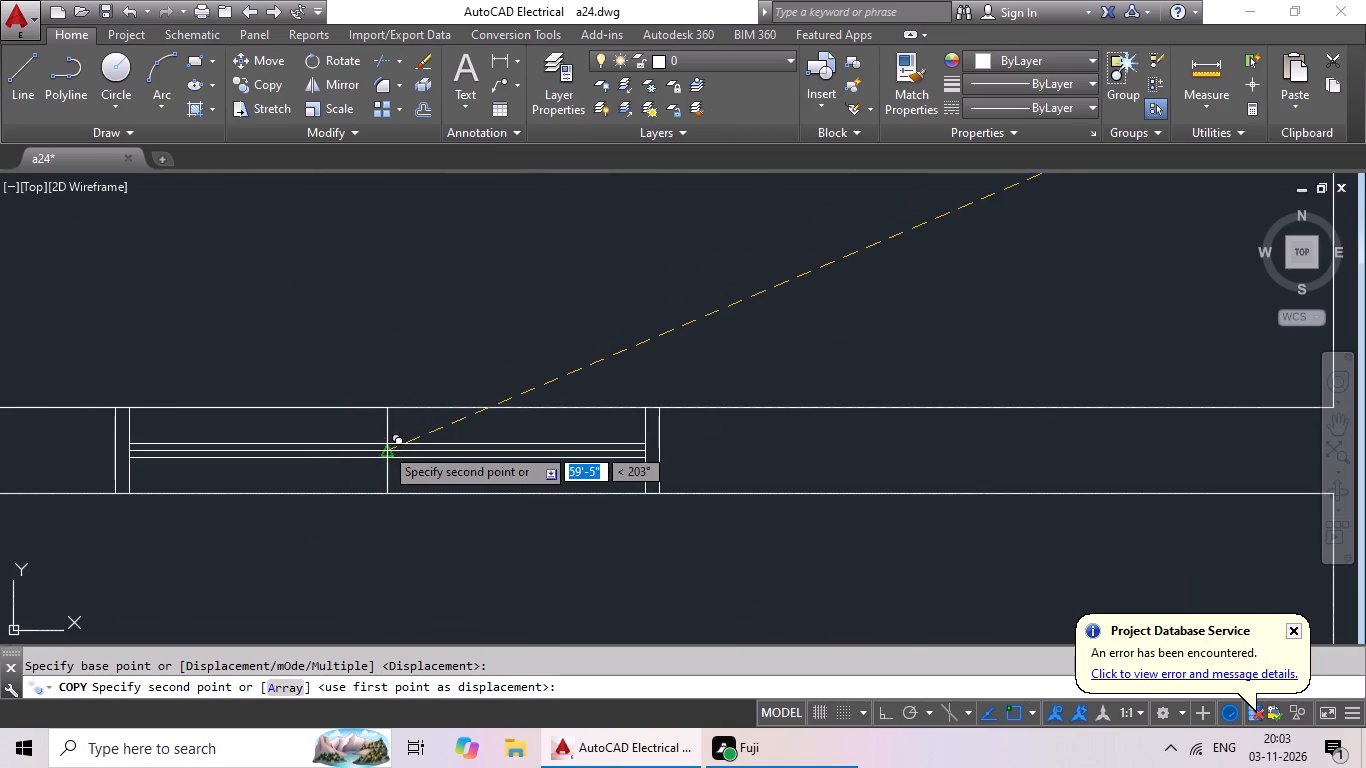
pyautogui.click(384, 446)
# Copy the long vertical window symbol with the wider end caps to the midpoint mark on the west wall of the room below the projecting west room.
pyautogui.scroll(-4, 581, 367)
pyautogui.scroll(-1, 661, 358)
pyautogui.moveTo(881, 313); pyautogui.dragTo(755, 380, button='middle')
pyautogui.scroll(-3, 762, 352)
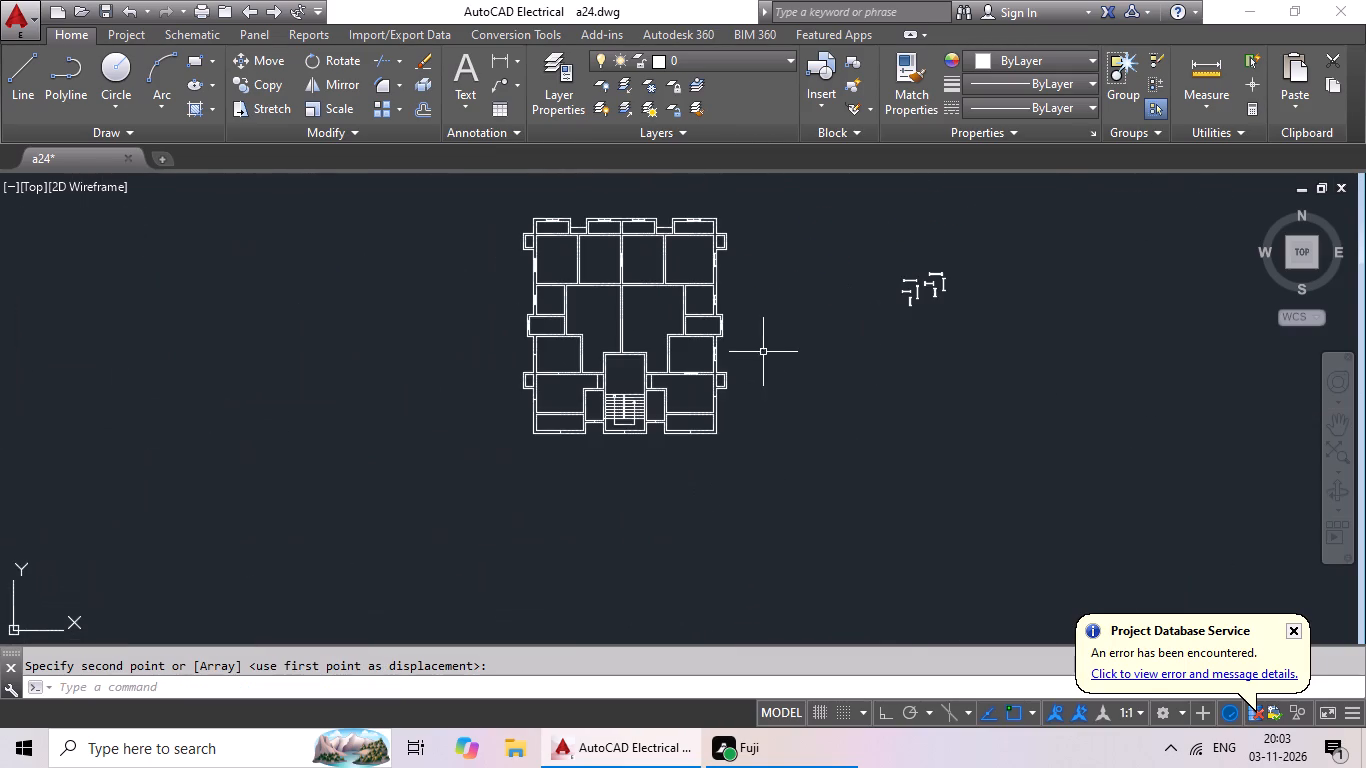
pyautogui.moveTo(827, 339); pyautogui.dragTo(787, 350, button='middle')
pyautogui.scroll(3, 501, 383)
pyautogui.moveTo(517, 356); pyautogui.dragTo(193, 405, button='middle')
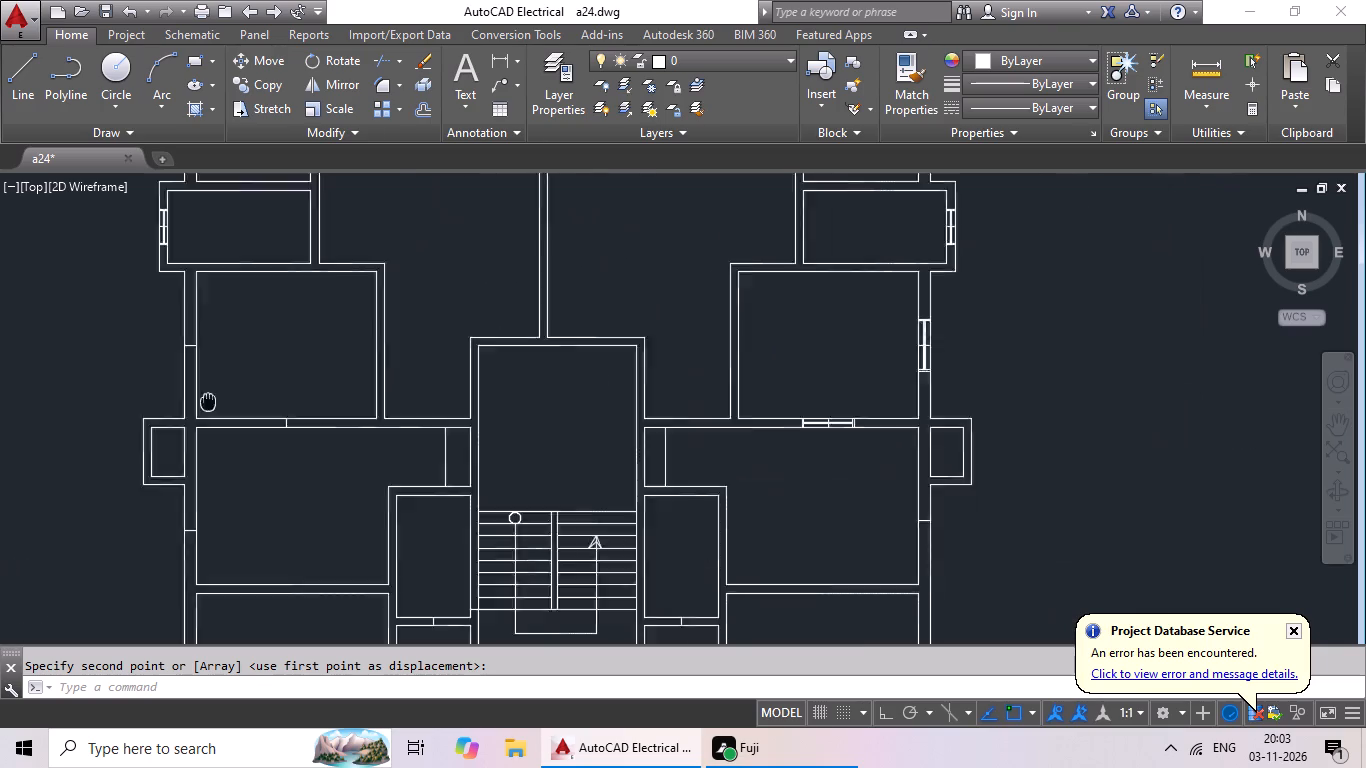
pyautogui.moveTo(193, 405); pyautogui.dragTo(186, 407, button='middle')
pyautogui.scroll(-2, 397, 397)
pyautogui.moveTo(695, 370); pyautogui.dragTo(644, 383, button='middle')
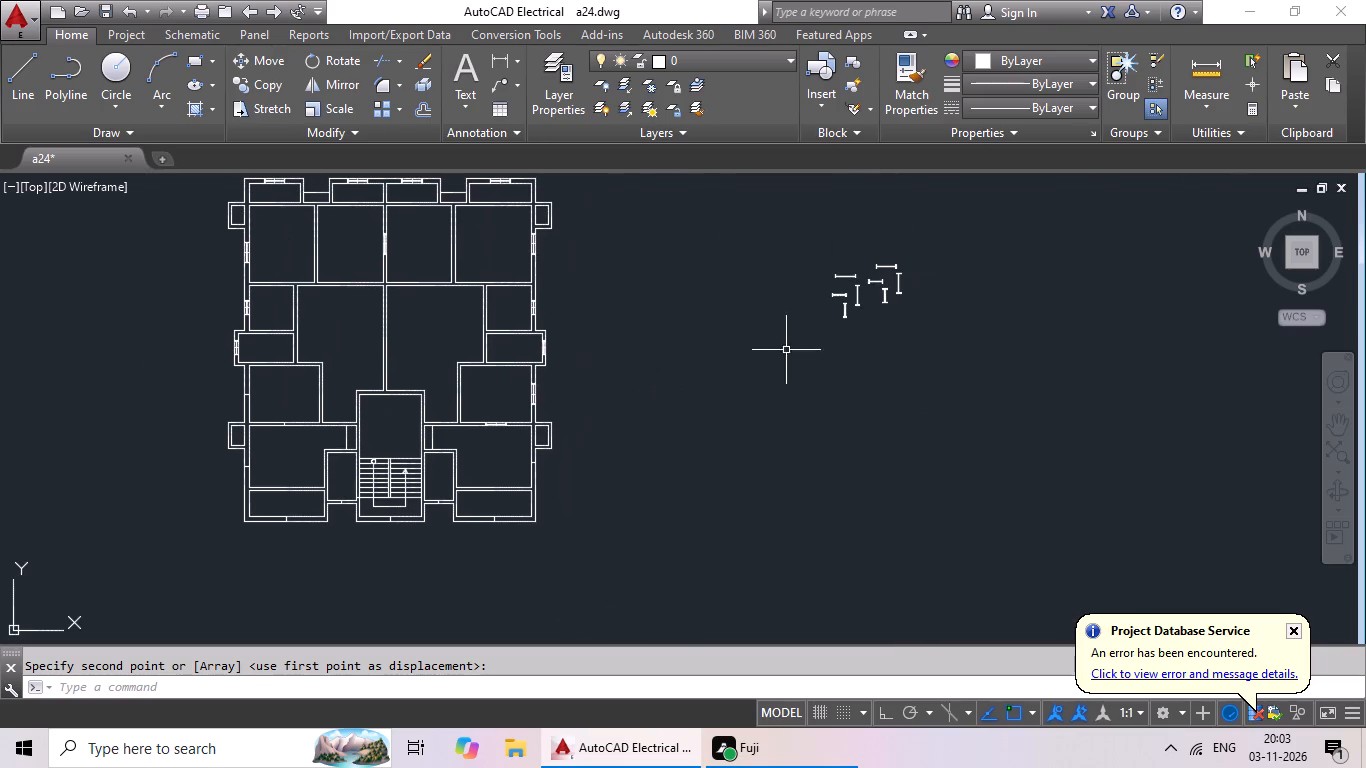
pyautogui.moveTo(857, 354); pyautogui.dragTo(807, 384, button='middle')
pyautogui.scroll(4, 859, 316)
pyautogui.moveTo(781, 291); pyautogui.dragTo(718, 355, button='middle')
pyautogui.scroll(1, 744, 305)
pyautogui.moveTo(815, 247); pyautogui.dragTo(731, 510)
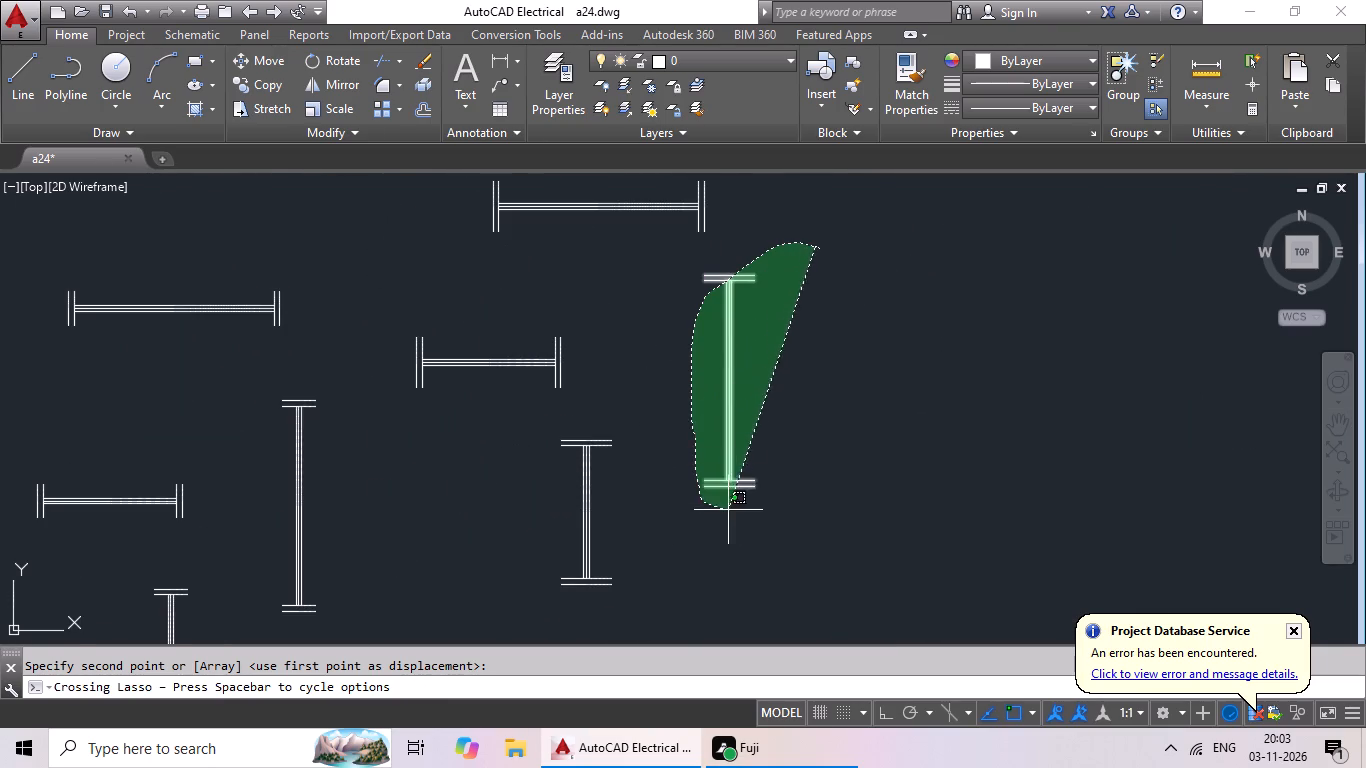
pyautogui.moveTo(731, 510); pyautogui.dragTo(762, 503)
pyautogui.click(262, 81)
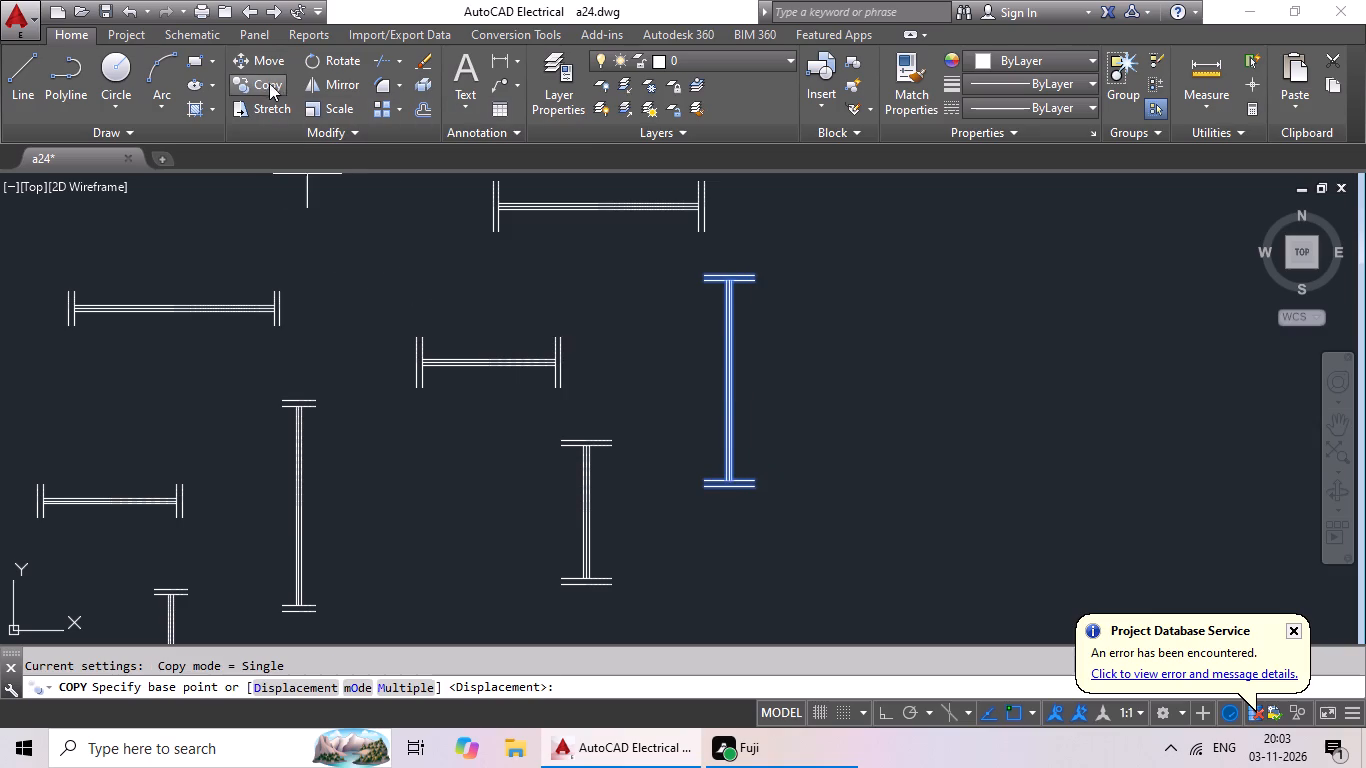
pyautogui.scroll(-5, 500, 290)
pyautogui.moveTo(519, 352); pyautogui.dragTo(881, 342, button='middle')
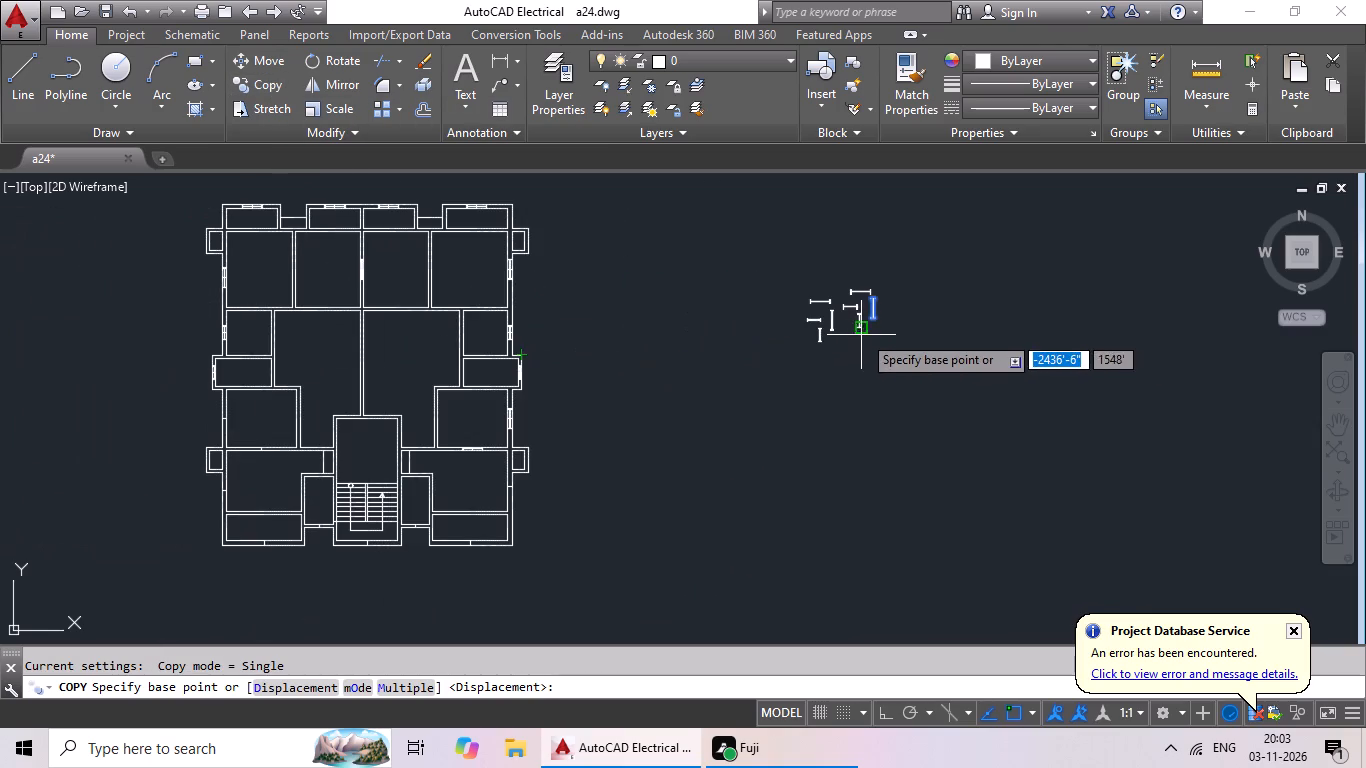
pyautogui.moveTo(869, 330); pyautogui.dragTo(523, 438, button='middle')
pyautogui.scroll(8, 533, 419)
pyautogui.scroll(-1, 481, 450)
pyautogui.moveTo(484, 476); pyautogui.dragTo(466, 479)
pyautogui.scroll(-3, 194, 493)
pyautogui.moveTo(145, 497); pyautogui.dragTo(537, 401, button='middle')
pyautogui.scroll(-1, 389, 429)
pyautogui.moveTo(162, 498); pyautogui.dragTo(606, 406, button='middle')
pyautogui.moveTo(215, 479); pyautogui.dragTo(741, 413, button='middle')
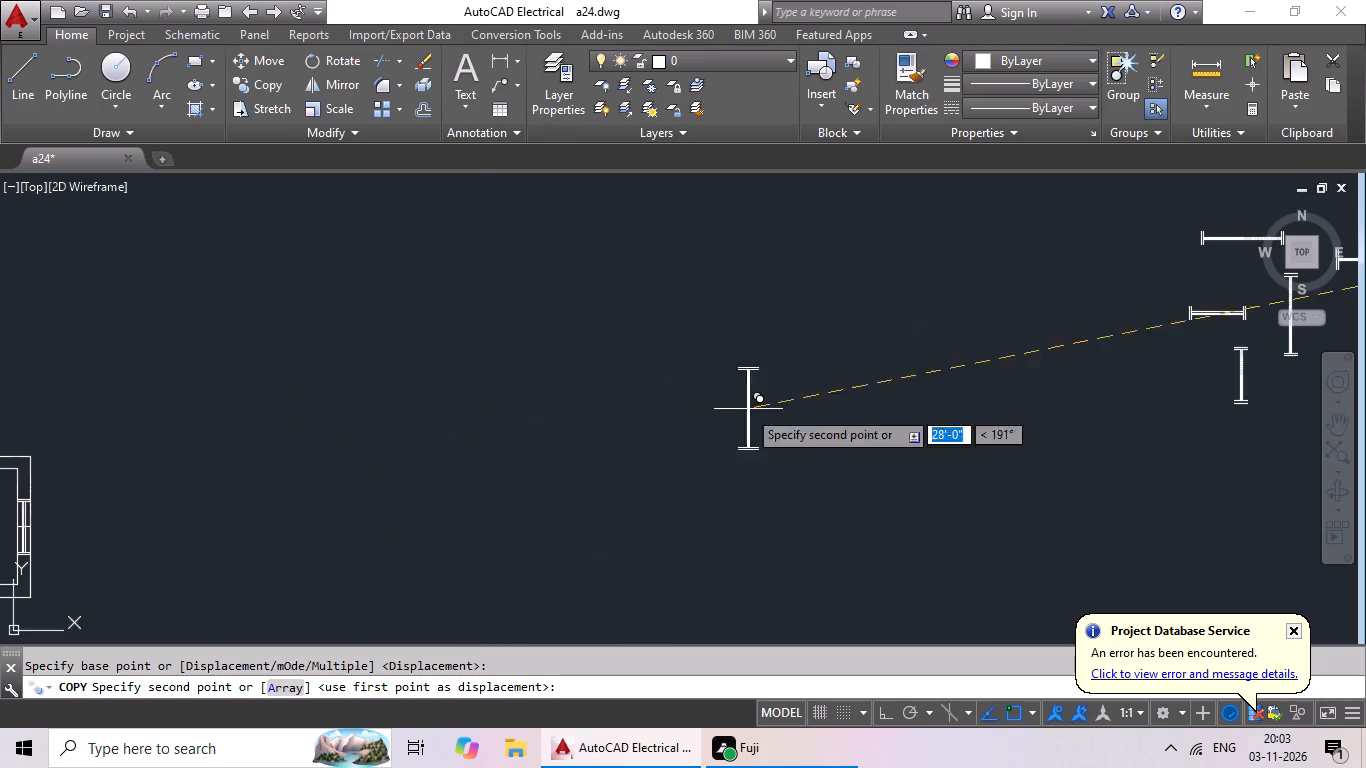
pyautogui.scroll(-2, 472, 466)
pyautogui.moveTo(274, 536); pyautogui.dragTo(663, 456, button='middle')
pyautogui.scroll(4, 132, 517)
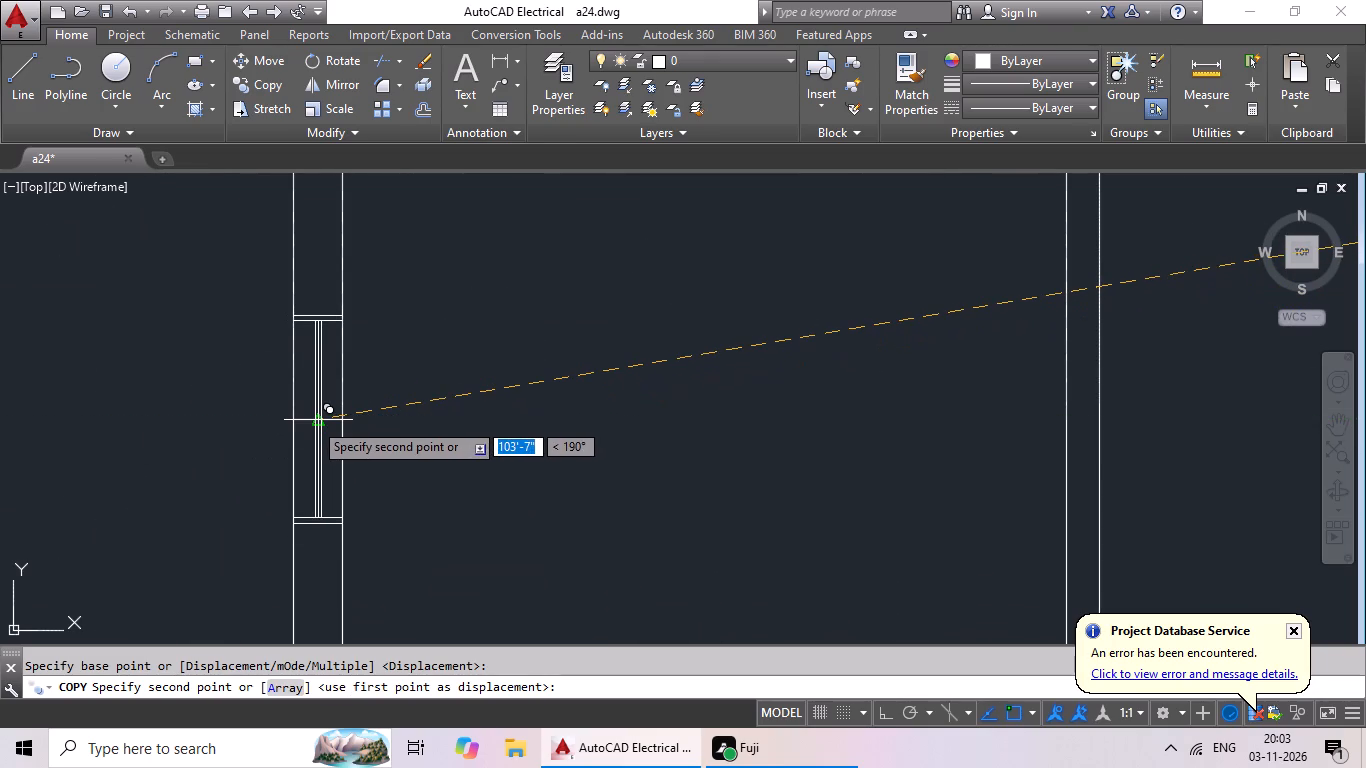
pyautogui.click(313, 421)
# Copy the long horizontal window symbol with the narrower end caps to the midpoint mark on the south wall of the room below the projecting west room.
pyautogui.scroll(-4, 601, 294)
pyautogui.moveTo(599, 321); pyautogui.dragTo(353, 271, button='middle')
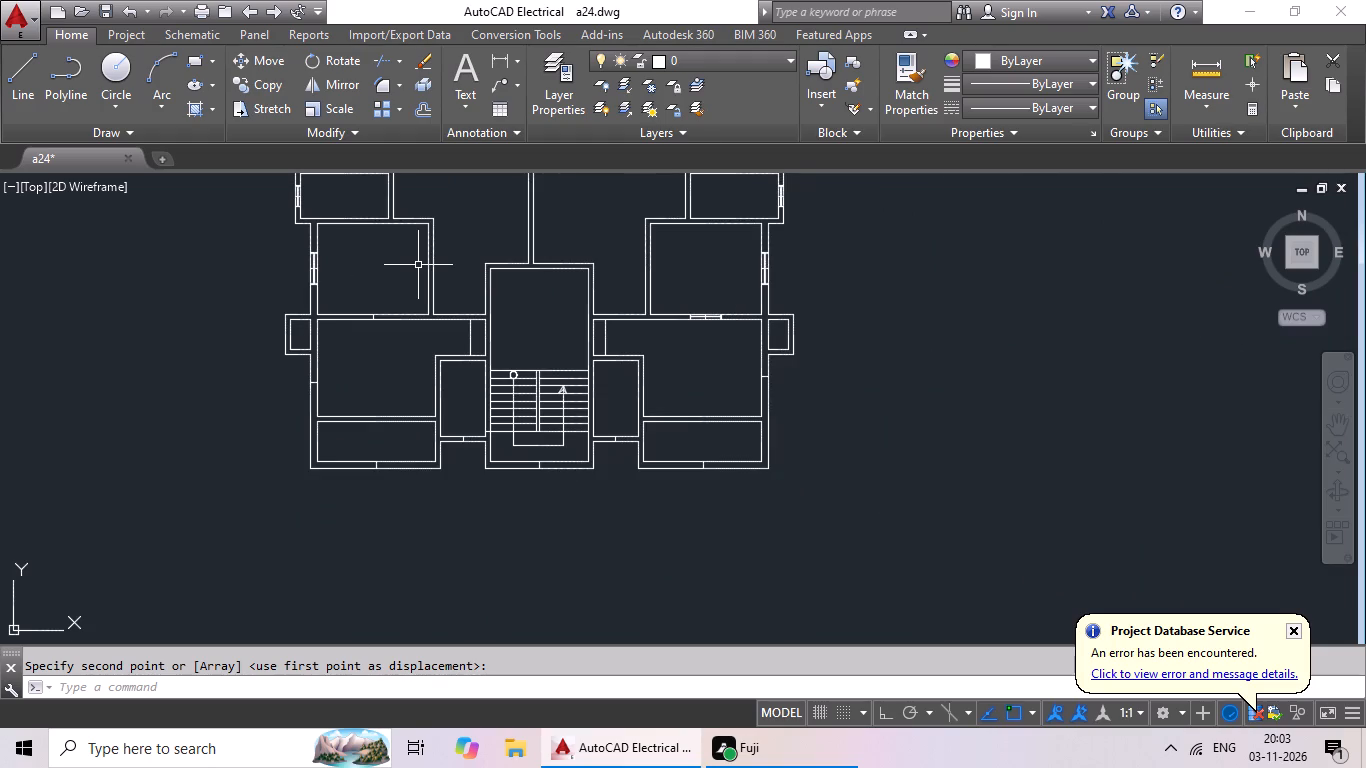
pyautogui.scroll(-1, 541, 343)
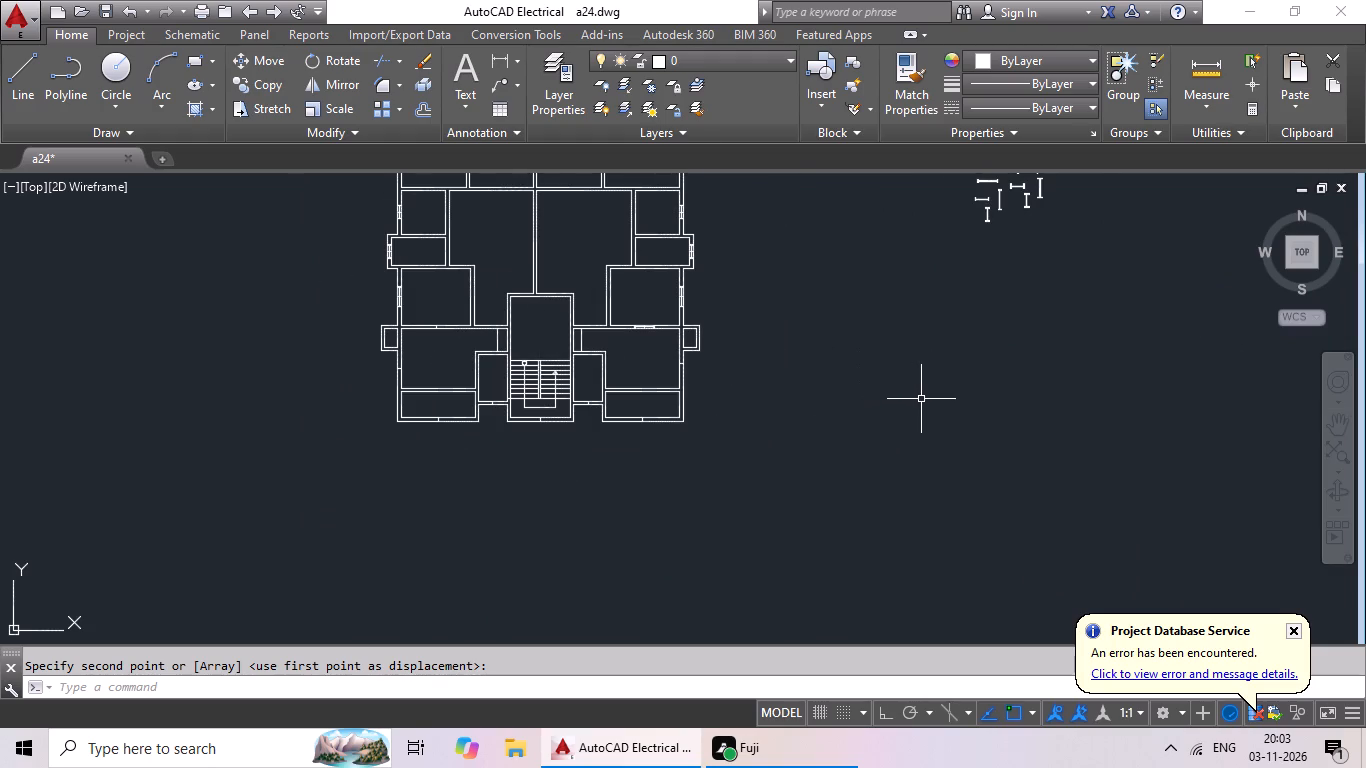
pyautogui.moveTo(962, 359); pyautogui.dragTo(877, 390, button='middle')
pyautogui.moveTo(936, 312); pyautogui.dragTo(916, 339, button='middle')
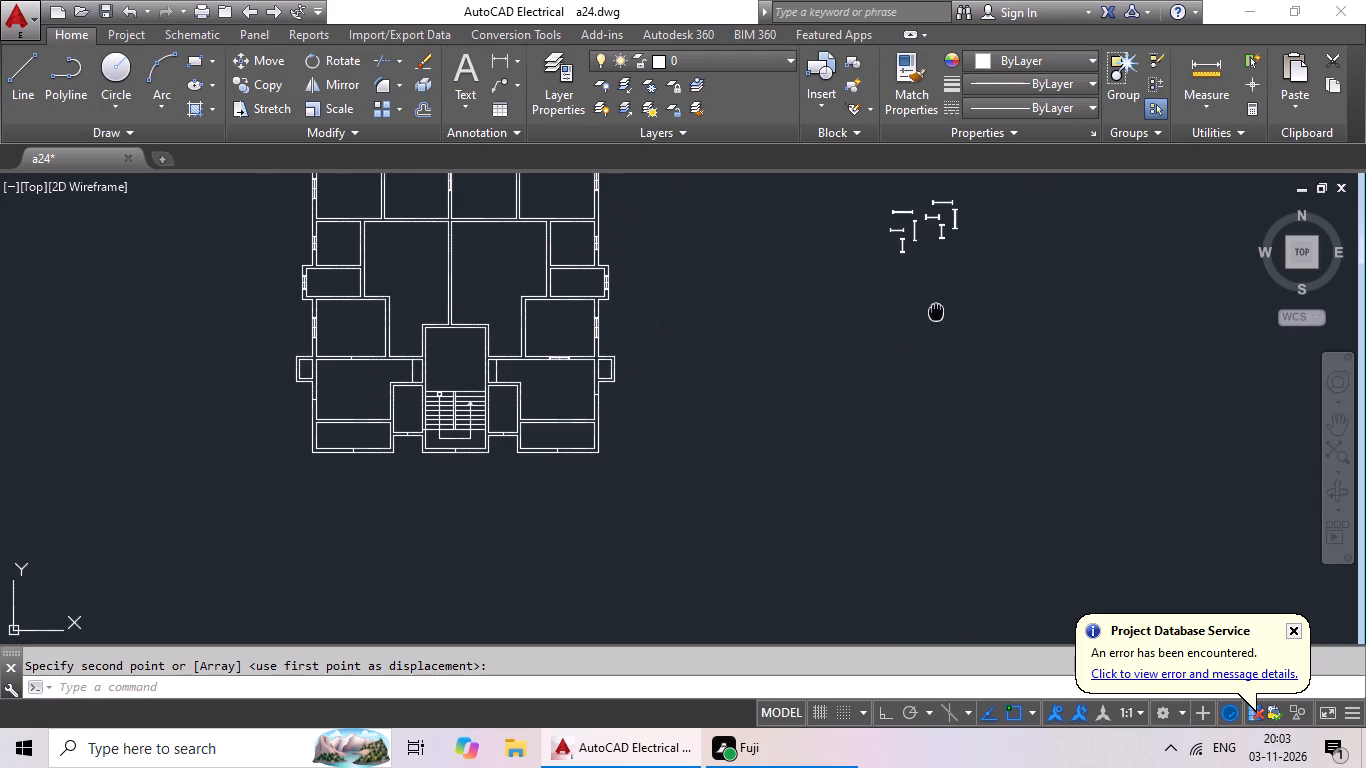
pyautogui.moveTo(916, 339); pyautogui.dragTo(910, 344, button='middle')
pyautogui.moveTo(940, 335); pyautogui.dragTo(831, 434, button='middle')
pyautogui.scroll(3, 823, 319)
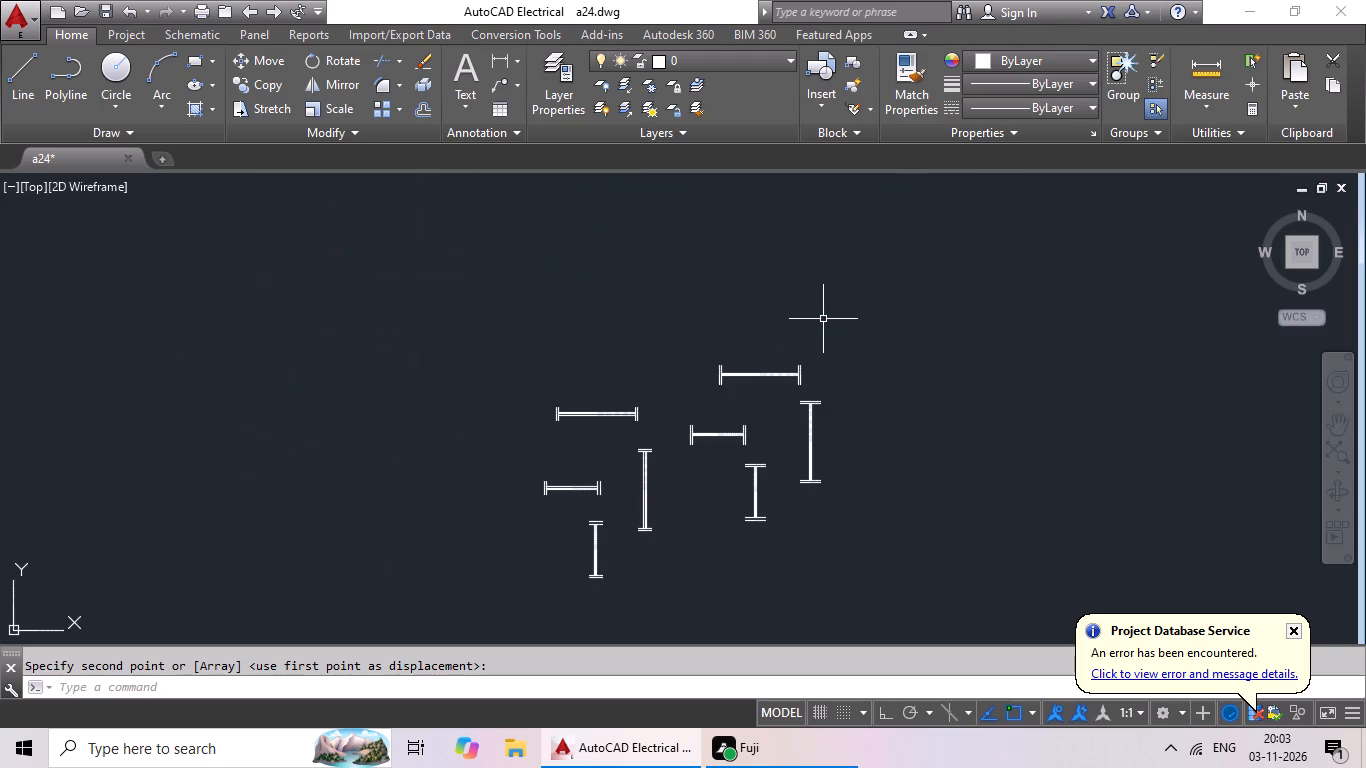
pyautogui.scroll(3, 597, 396)
pyautogui.moveTo(757, 353); pyautogui.dragTo(491, 285)
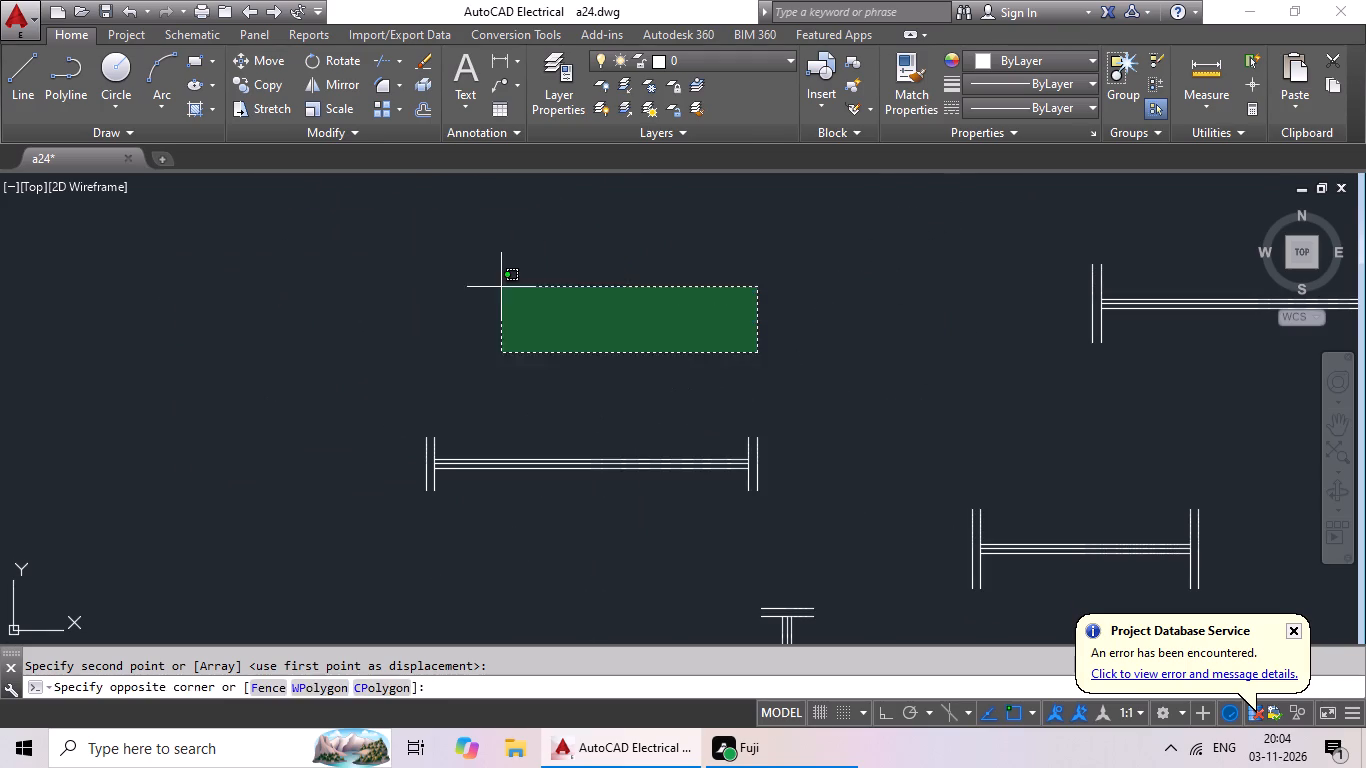
pyautogui.moveTo(491, 285); pyautogui.dragTo(870, 445)
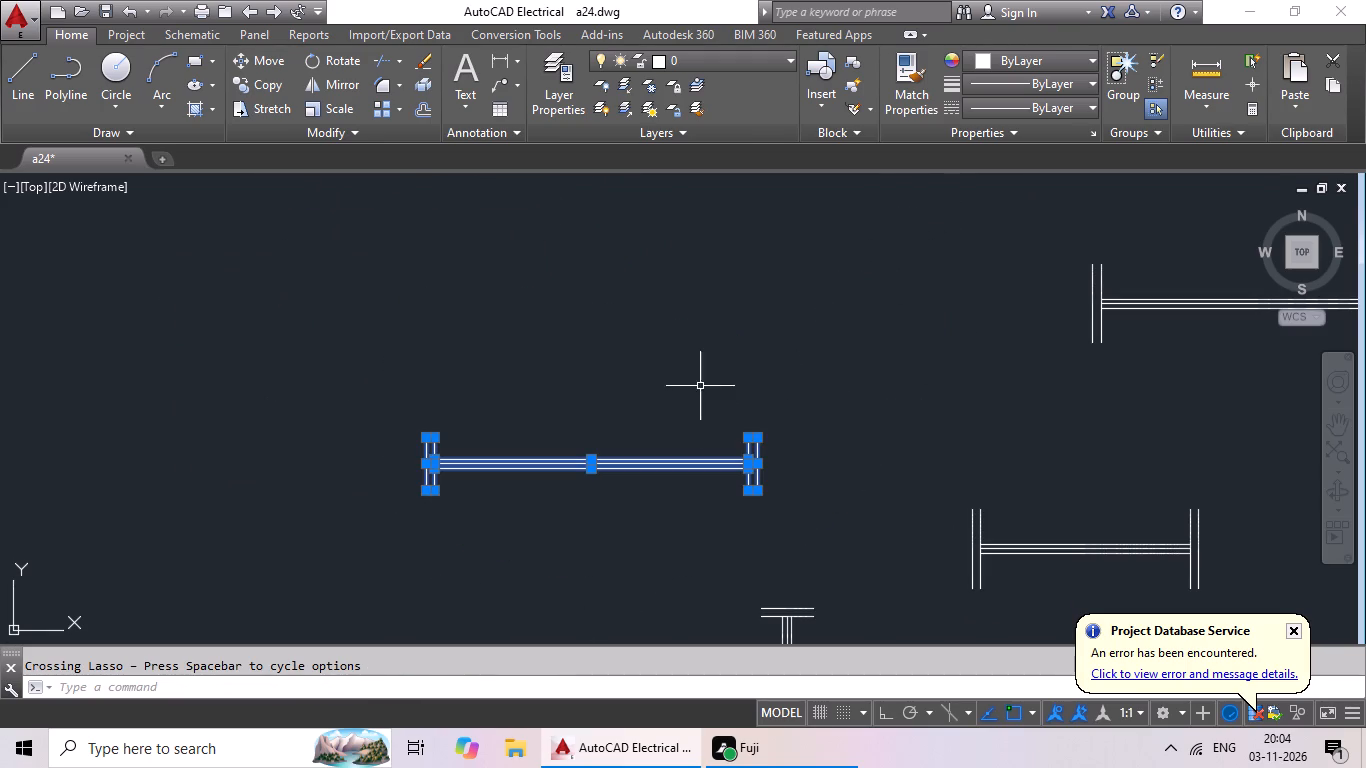
pyautogui.click(263, 86)
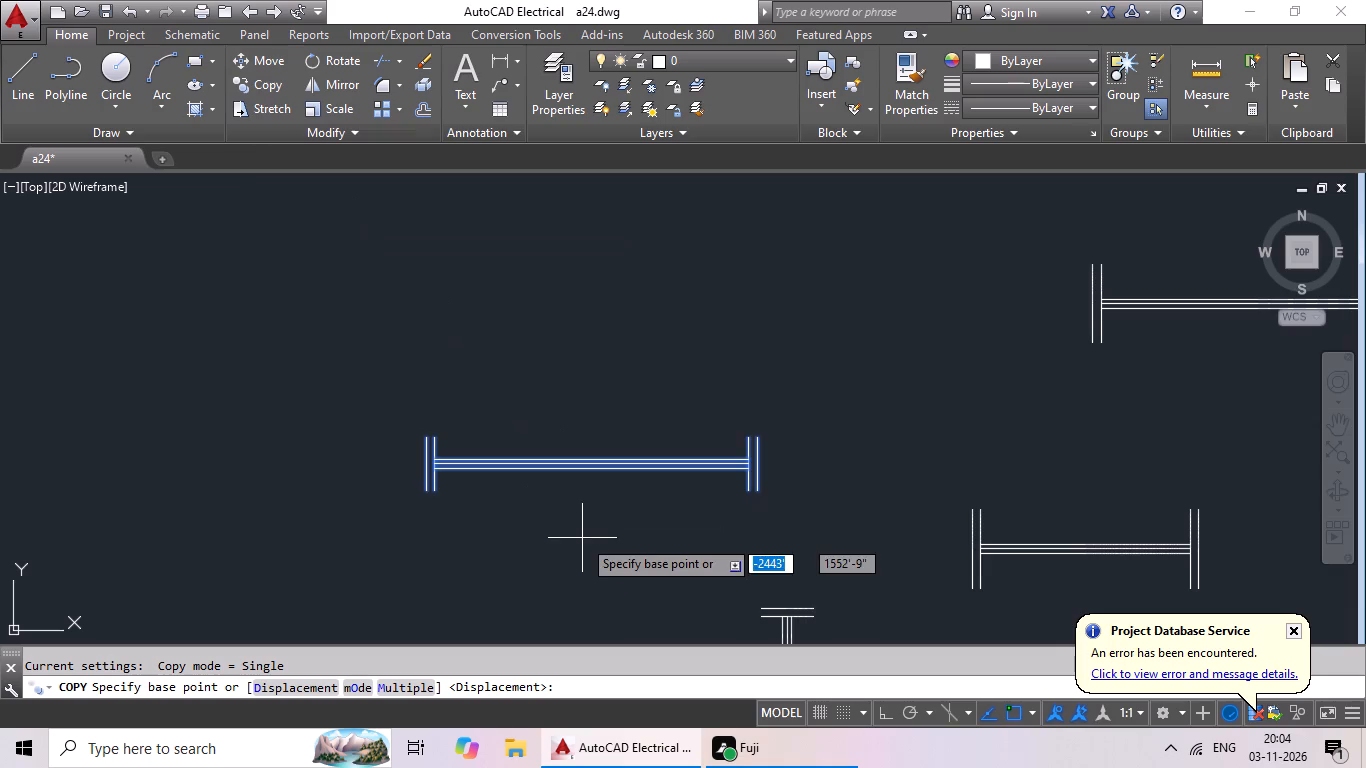
pyautogui.scroll(3, 618, 491)
pyautogui.click(502, 391)
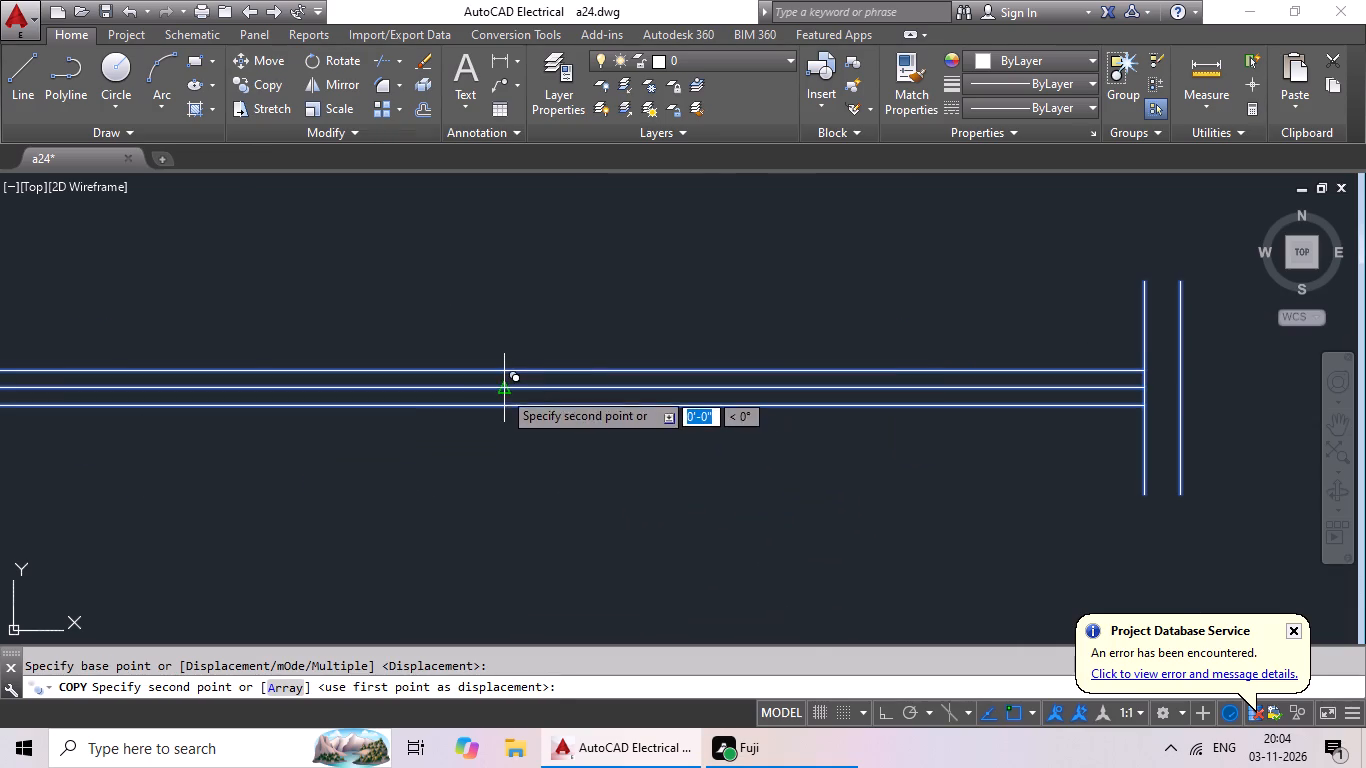
pyautogui.scroll(-4, 503, 389)
pyautogui.moveTo(462, 462); pyautogui.dragTo(566, 312, button='middle')
pyautogui.moveTo(285, 499); pyautogui.dragTo(619, 229, button='middle')
pyautogui.scroll(-2, 283, 392)
pyautogui.moveTo(231, 436); pyautogui.dragTo(667, 260, button='middle')
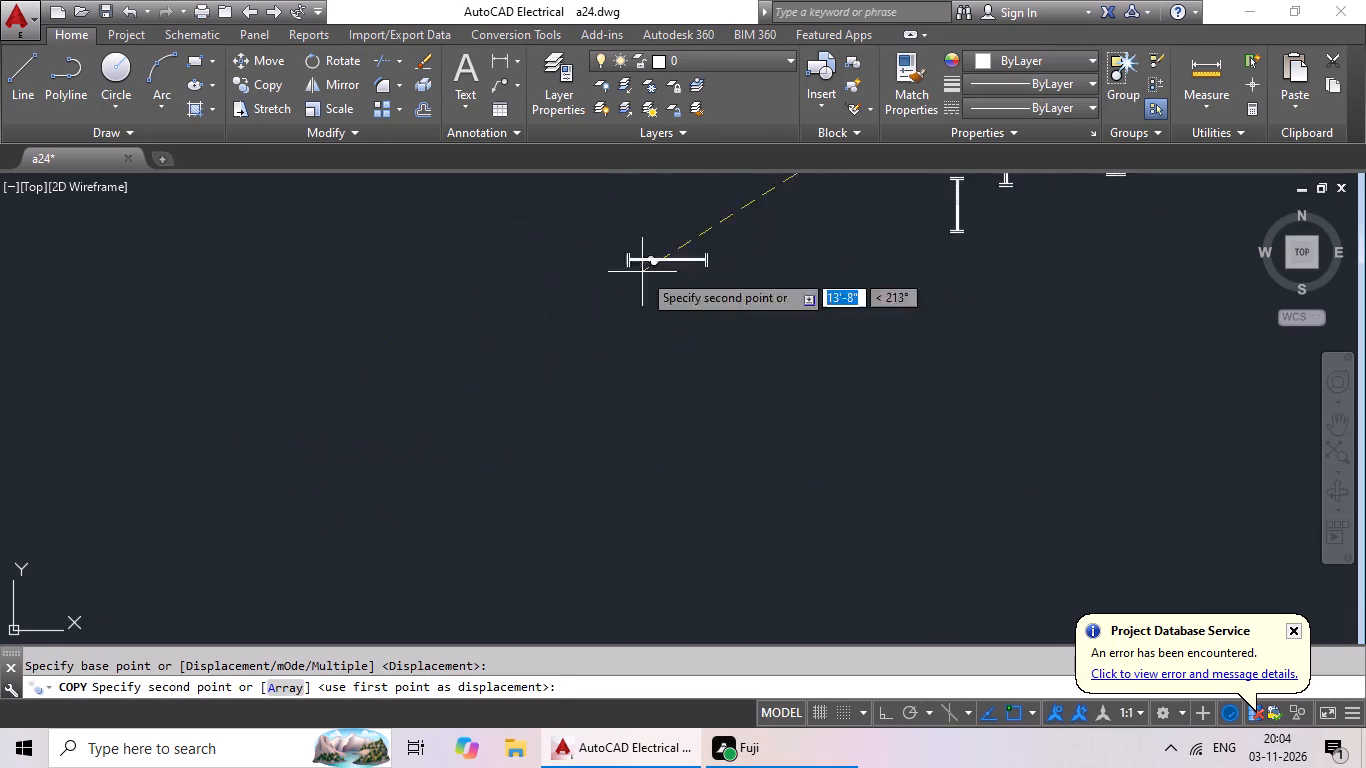
pyautogui.scroll(-1, 295, 372)
pyautogui.moveTo(285, 380); pyautogui.dragTo(631, 293, button='middle')
pyautogui.scroll(-1, 539, 349)
pyautogui.moveTo(532, 370); pyautogui.dragTo(759, 270, button='middle')
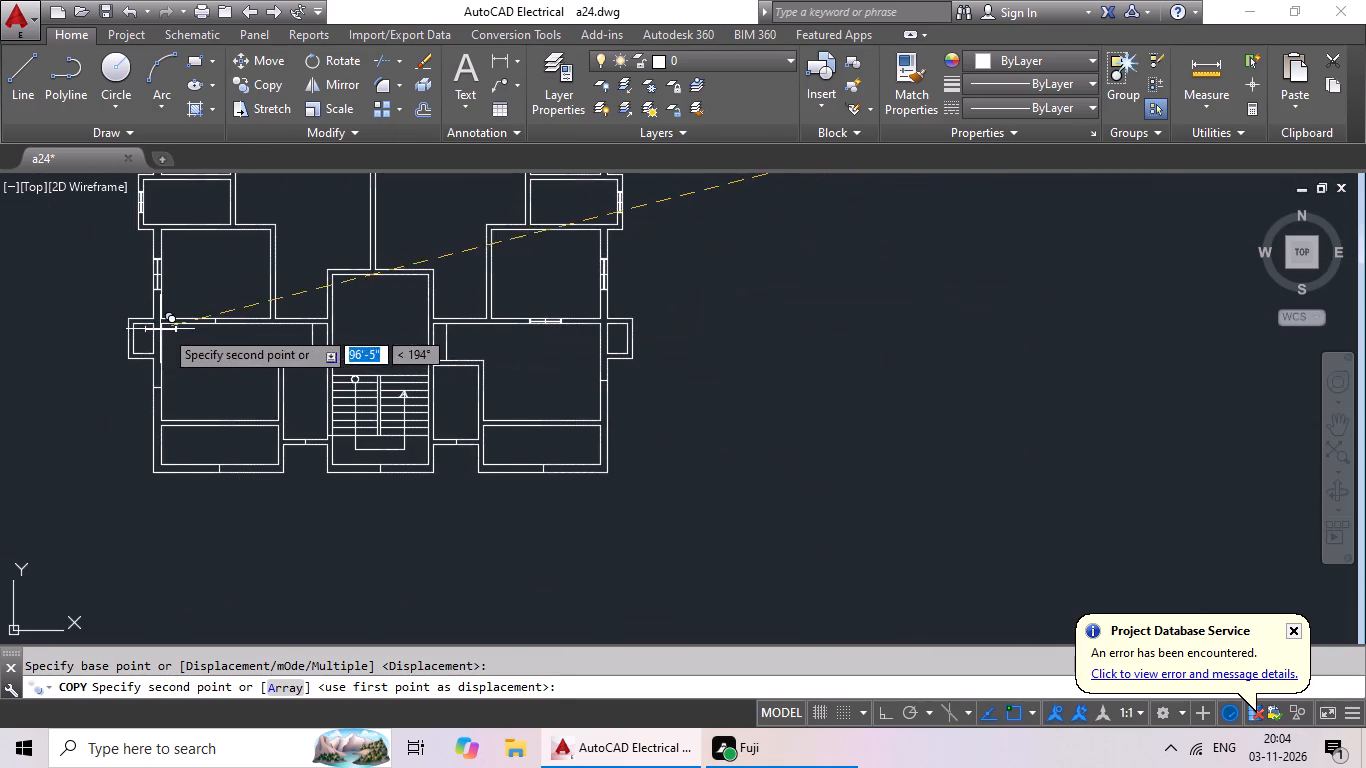
pyautogui.scroll(4, 232, 311)
pyautogui.moveTo(180, 335); pyautogui.dragTo(543, 279, button='middle')
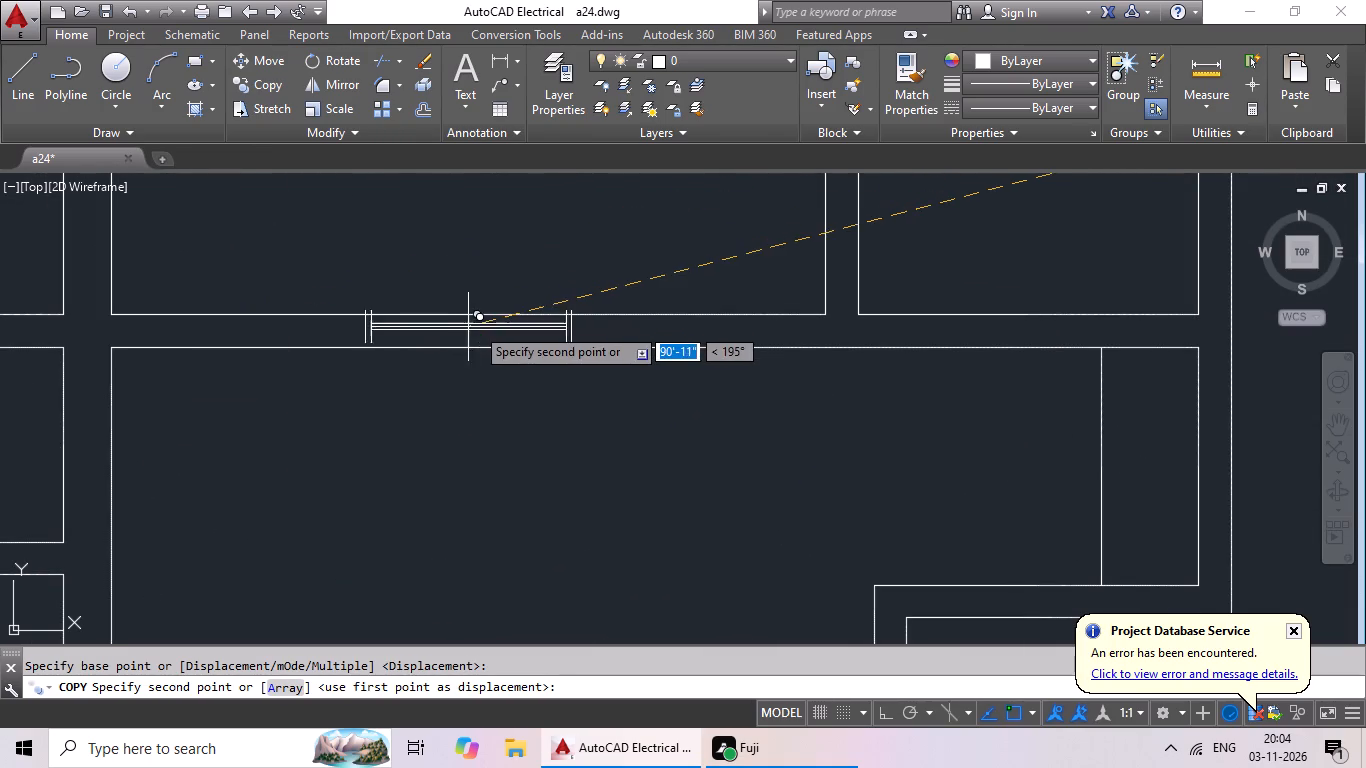
pyautogui.click(473, 331)
# Copy the long vertical window symbol with the wider end caps to the midpoint mark on the outer east wall of the large room east of the staircase.
pyautogui.scroll(-3, 584, 326)
pyautogui.moveTo(634, 440); pyautogui.dragTo(655, 346, button='middle')
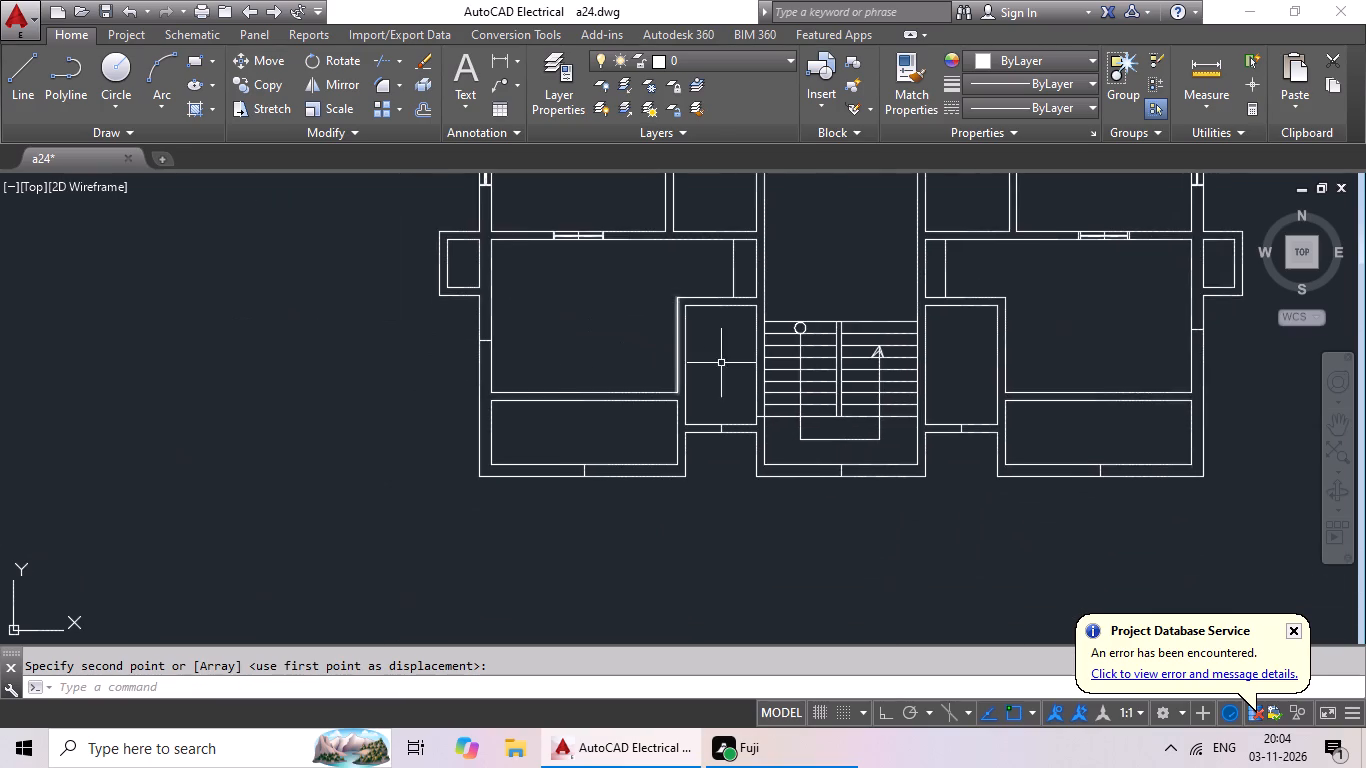
pyautogui.scroll(-1, 858, 376)
pyautogui.moveTo(1190, 371); pyautogui.dragTo(993, 392, button='middle')
pyautogui.moveTo(1085, 398); pyautogui.dragTo(752, 449, button='middle')
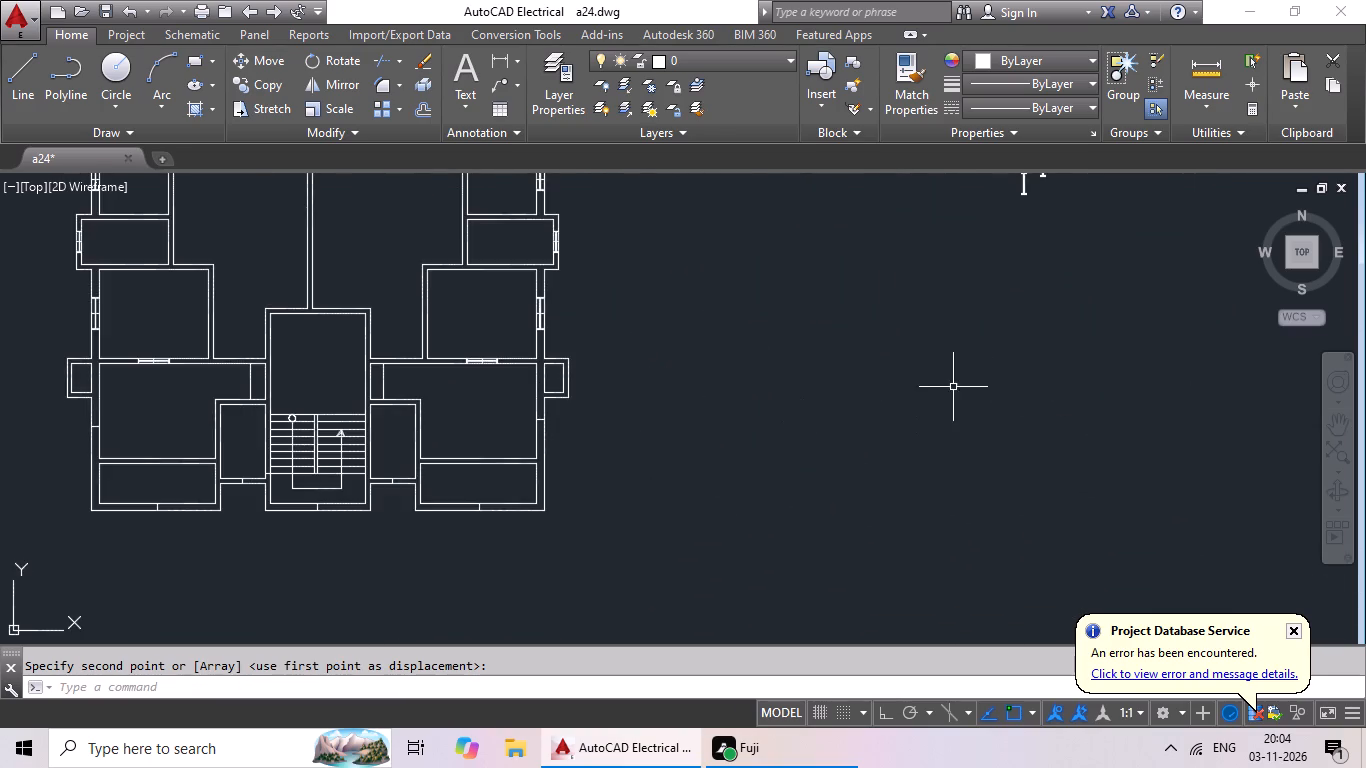
pyautogui.moveTo(956, 381); pyautogui.dragTo(773, 458, button='middle')
pyautogui.moveTo(803, 366); pyautogui.dragTo(783, 402, button='middle')
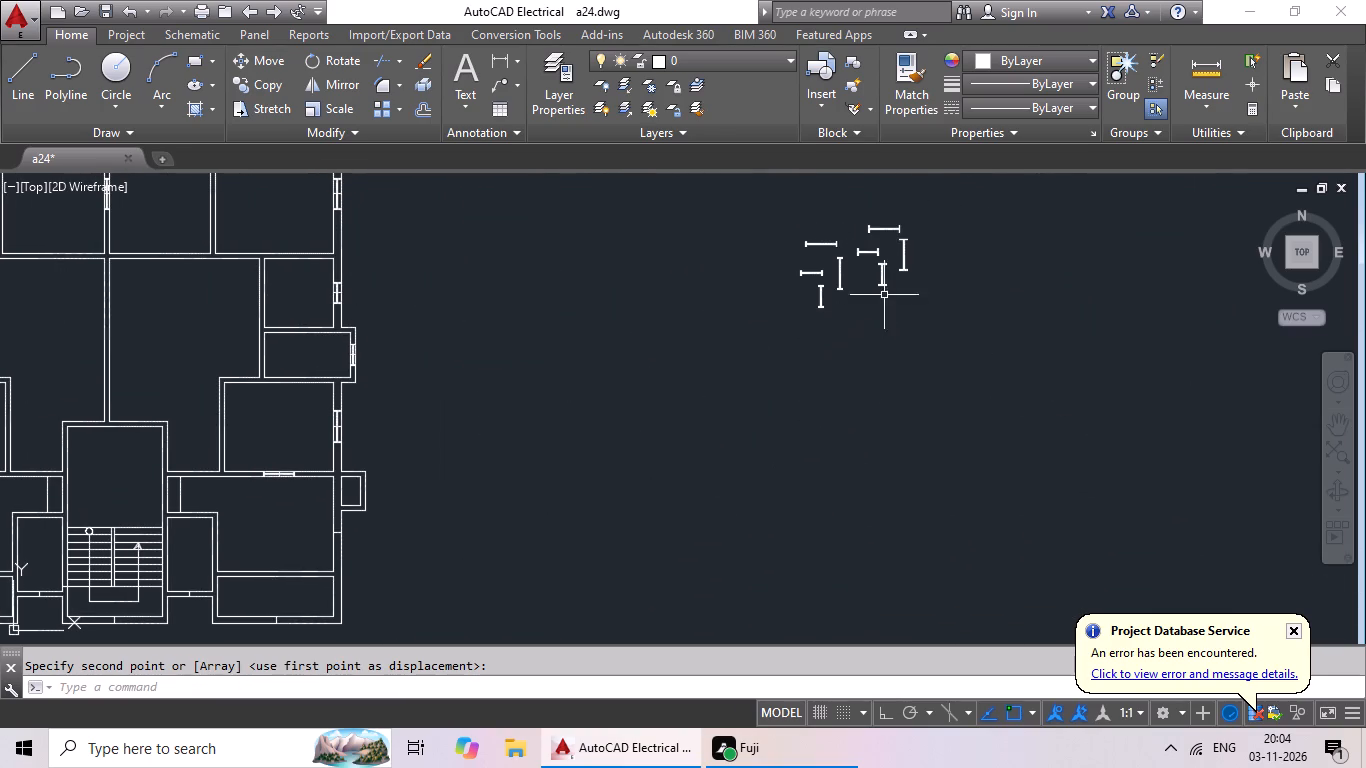
pyautogui.scroll(2, 907, 245)
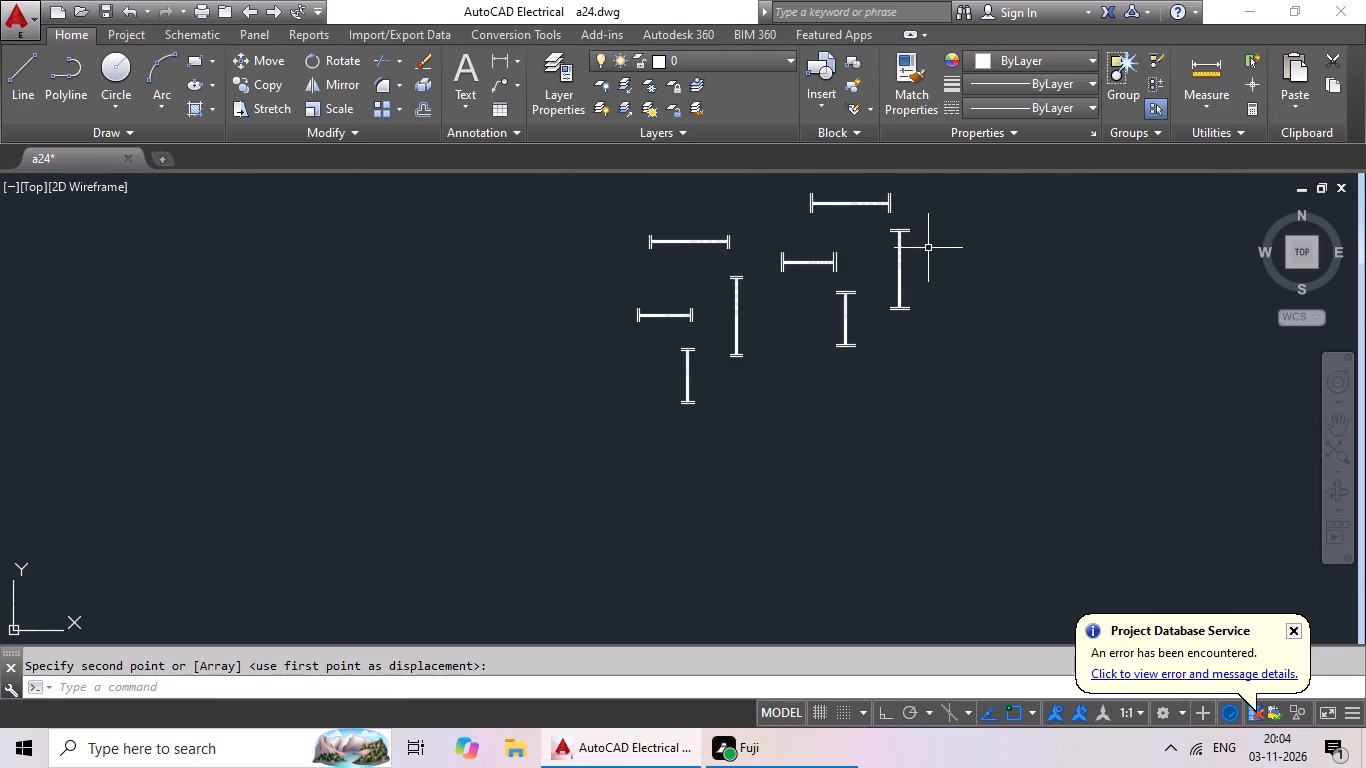
pyautogui.moveTo(928, 249); pyautogui.dragTo(744, 384, button='middle')
pyautogui.scroll(2, 685, 407)
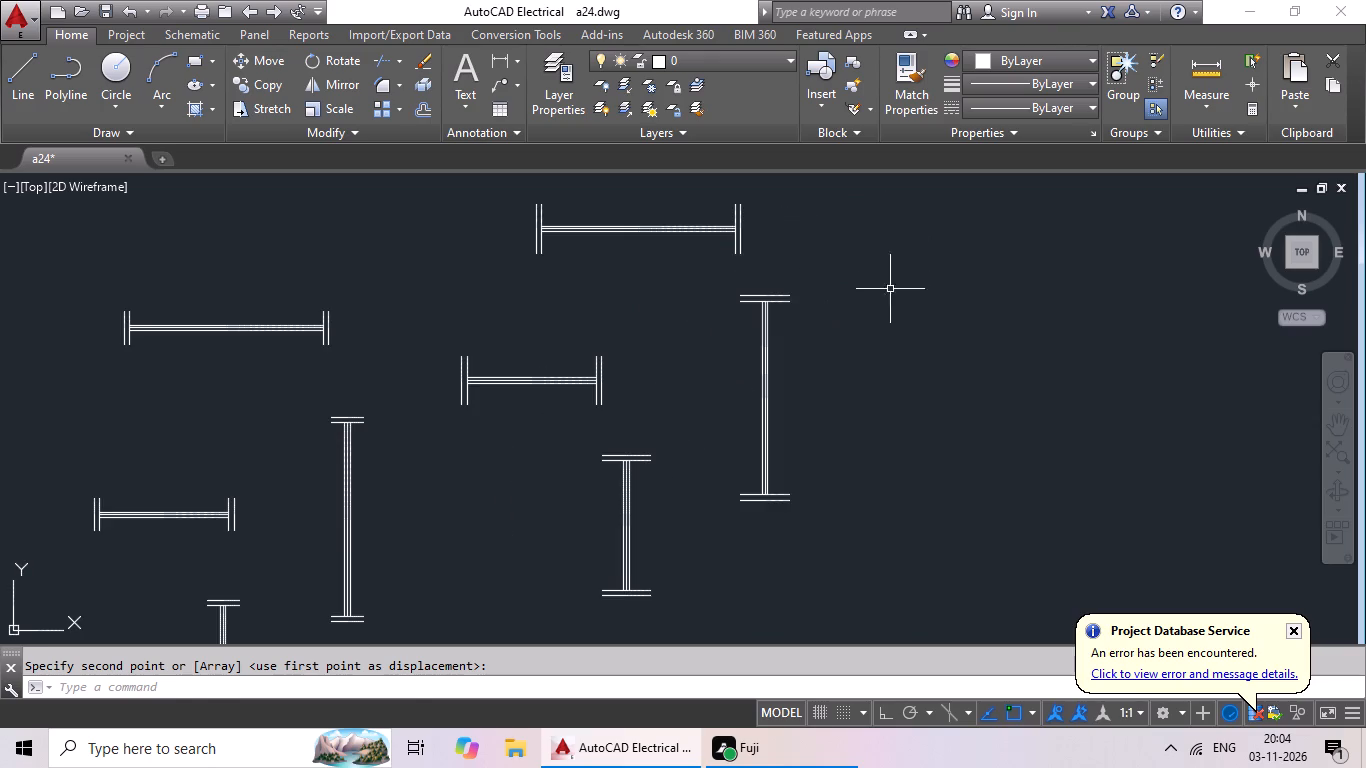
pyautogui.moveTo(886, 283); pyautogui.dragTo(811, 529)
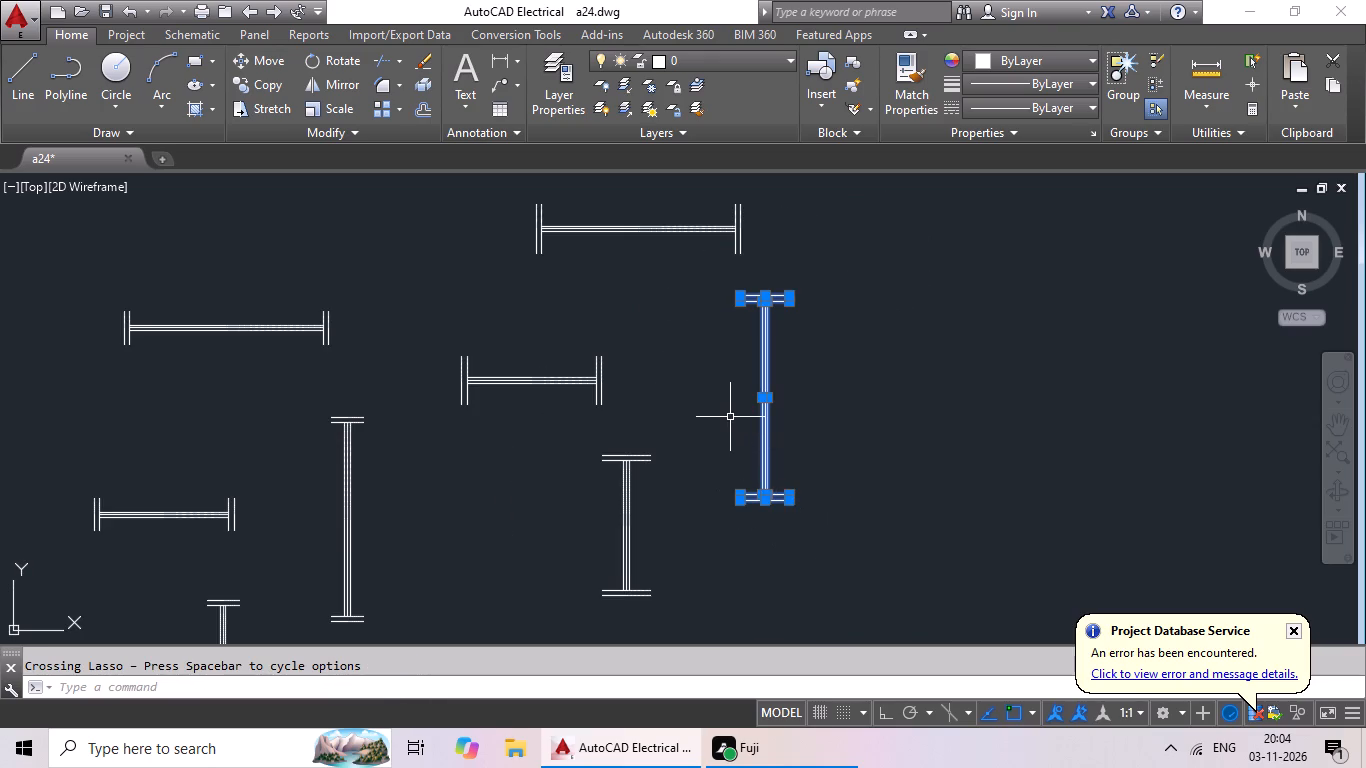
pyautogui.click(265, 85)
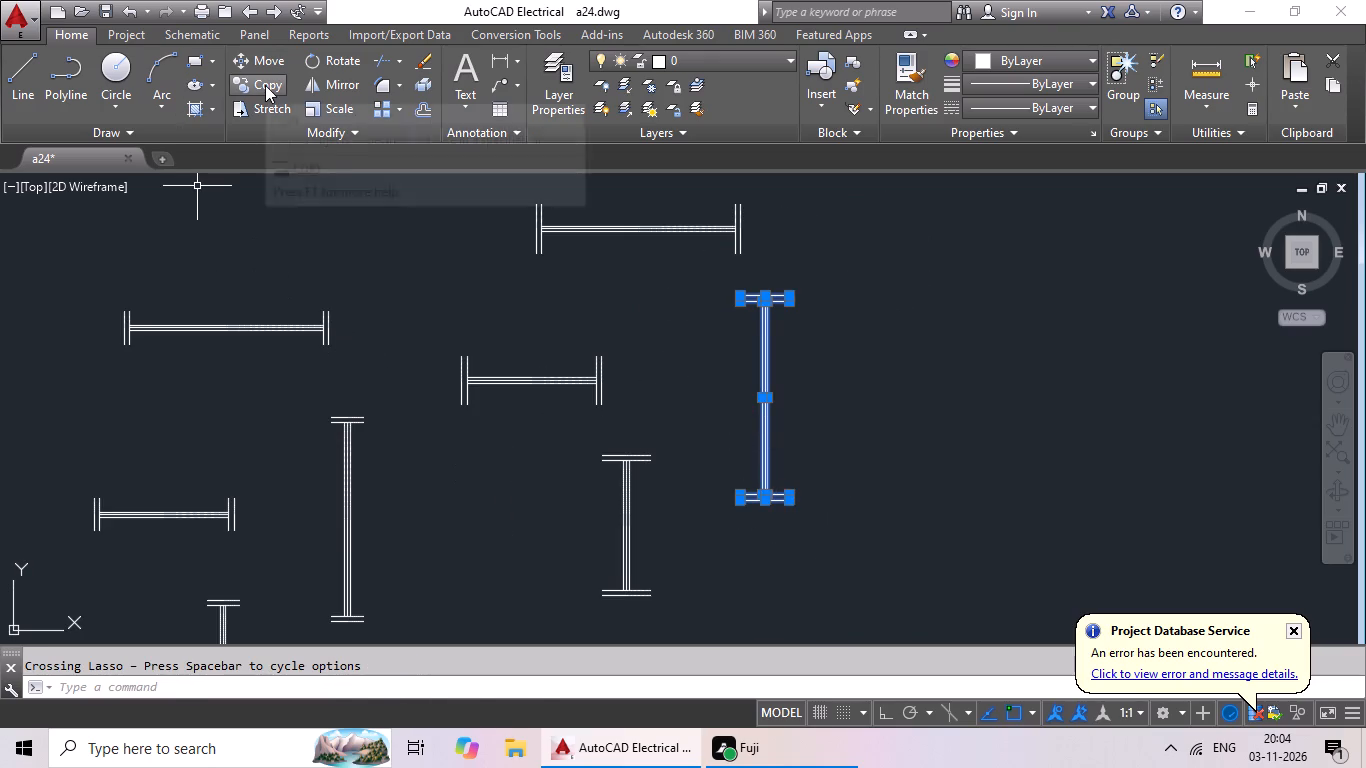
pyautogui.scroll(3, 770, 404)
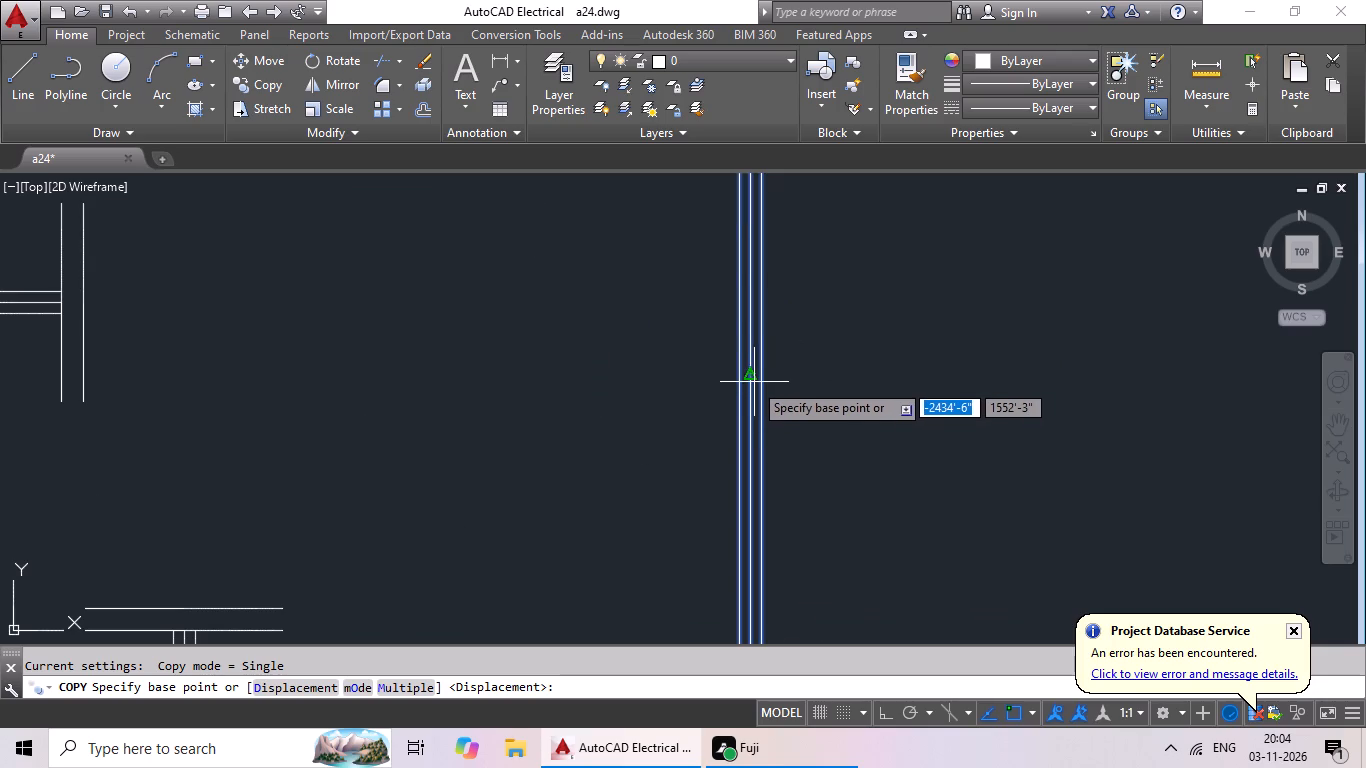
pyautogui.click(751, 373)
pyautogui.scroll(-4, 435, 452)
pyautogui.moveTo(408, 469); pyautogui.dragTo(615, 360, button='middle')
pyautogui.scroll(-2, 350, 480)
pyautogui.moveTo(271, 535); pyautogui.dragTo(530, 371, button='middle')
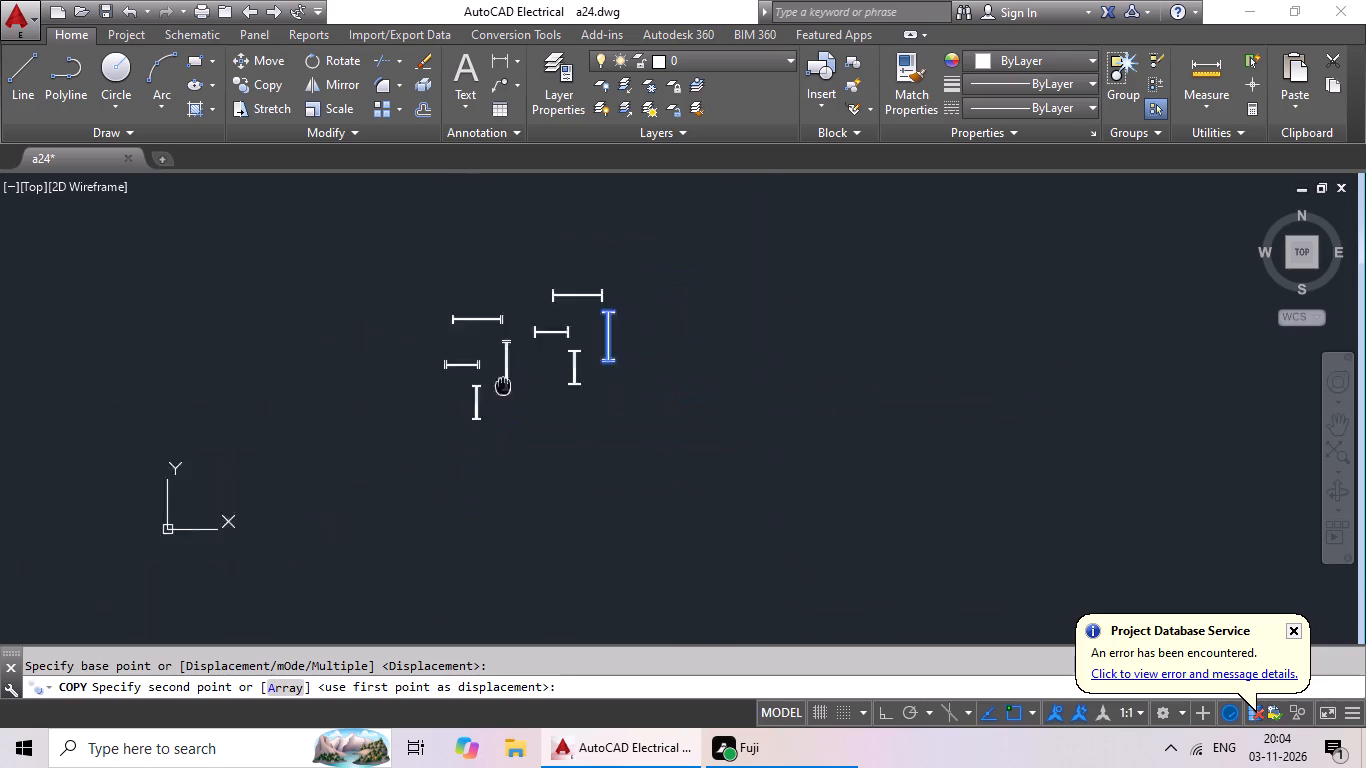
pyautogui.moveTo(530, 371); pyautogui.dragTo(626, 323, button='middle')
pyautogui.scroll(-2, 473, 431)
pyautogui.moveTo(399, 473); pyautogui.dragTo(550, 418, button='middle')
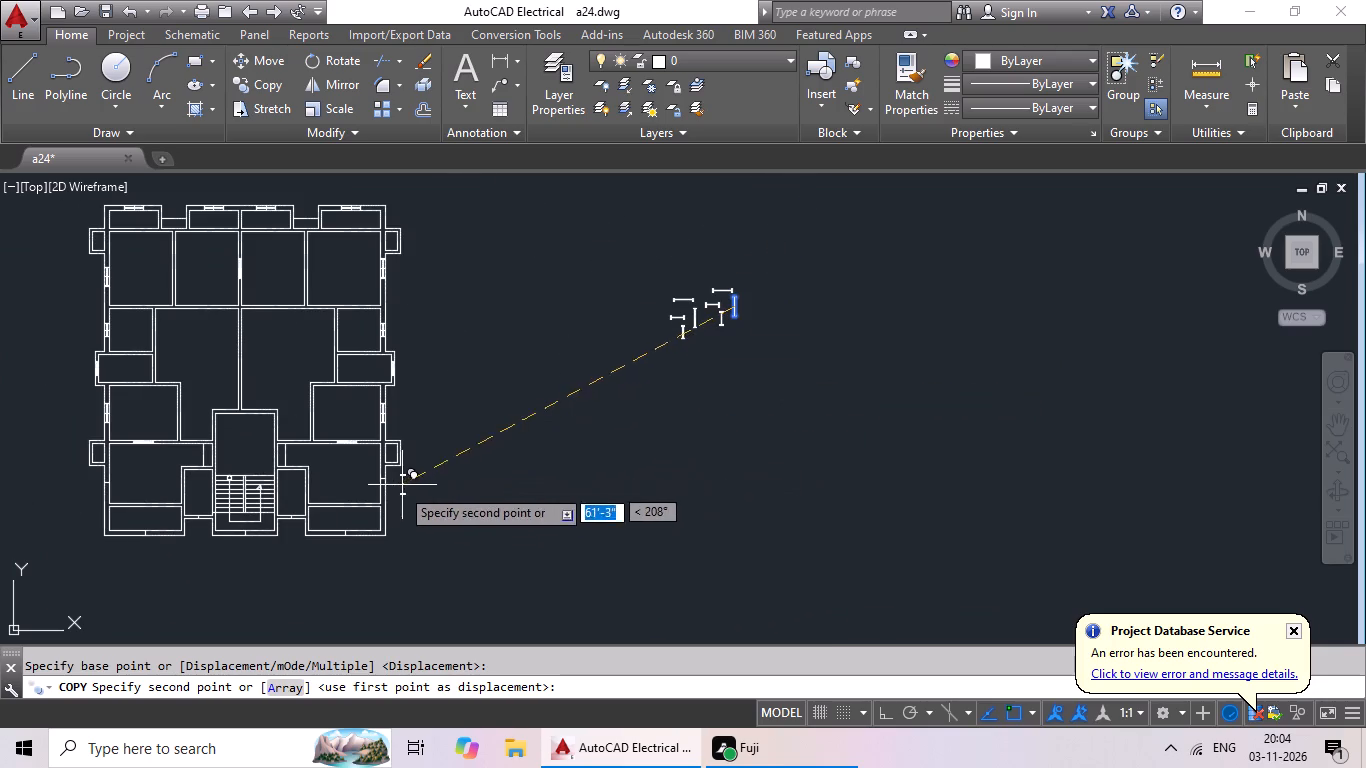
pyautogui.scroll(4, 386, 496)
pyautogui.click(354, 391)
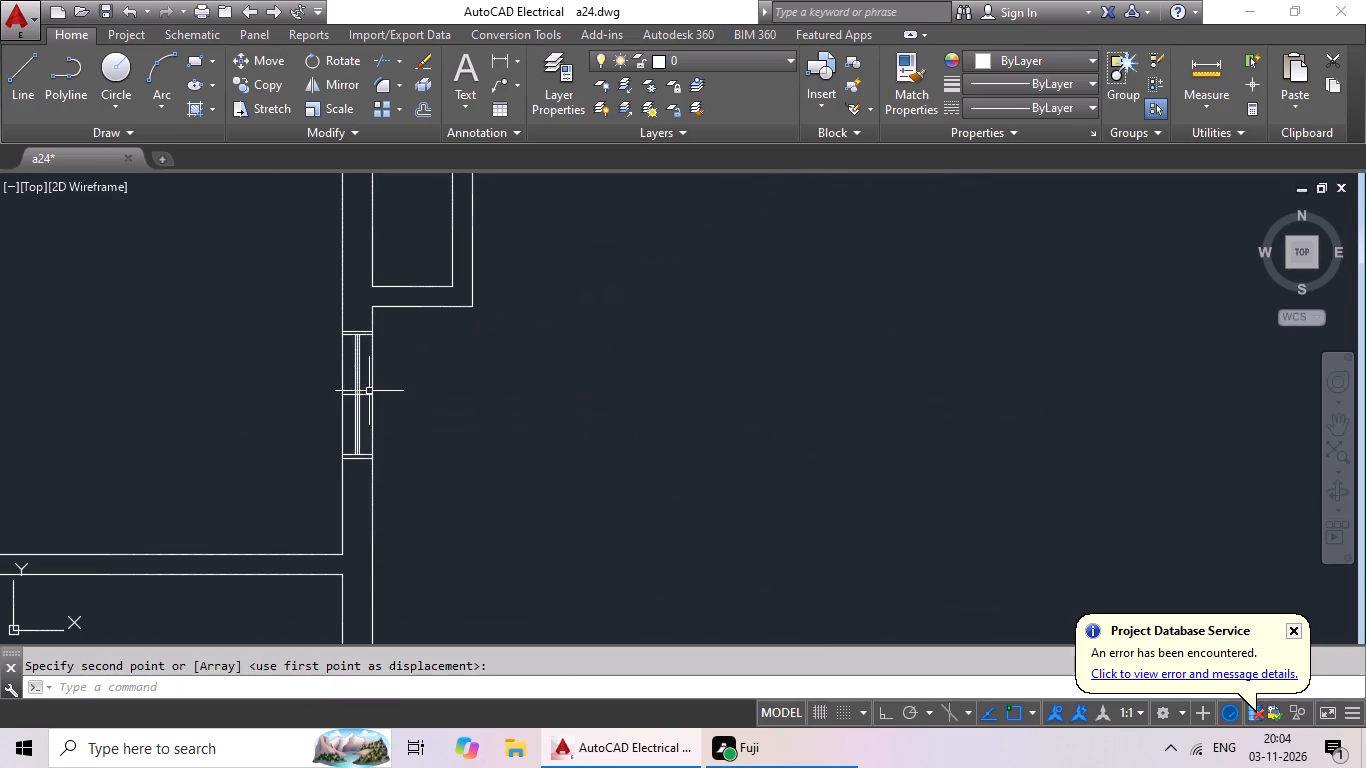
# Copy the long vertical window symbol with the wider end caps to the midpoint mark on the outer west wall of the large room west of the staircase.
pyautogui.scroll(-5, 486, 377)
pyautogui.moveTo(500, 388); pyautogui.dragTo(648, 387, button='middle')
pyautogui.scroll(3, 674, 384)
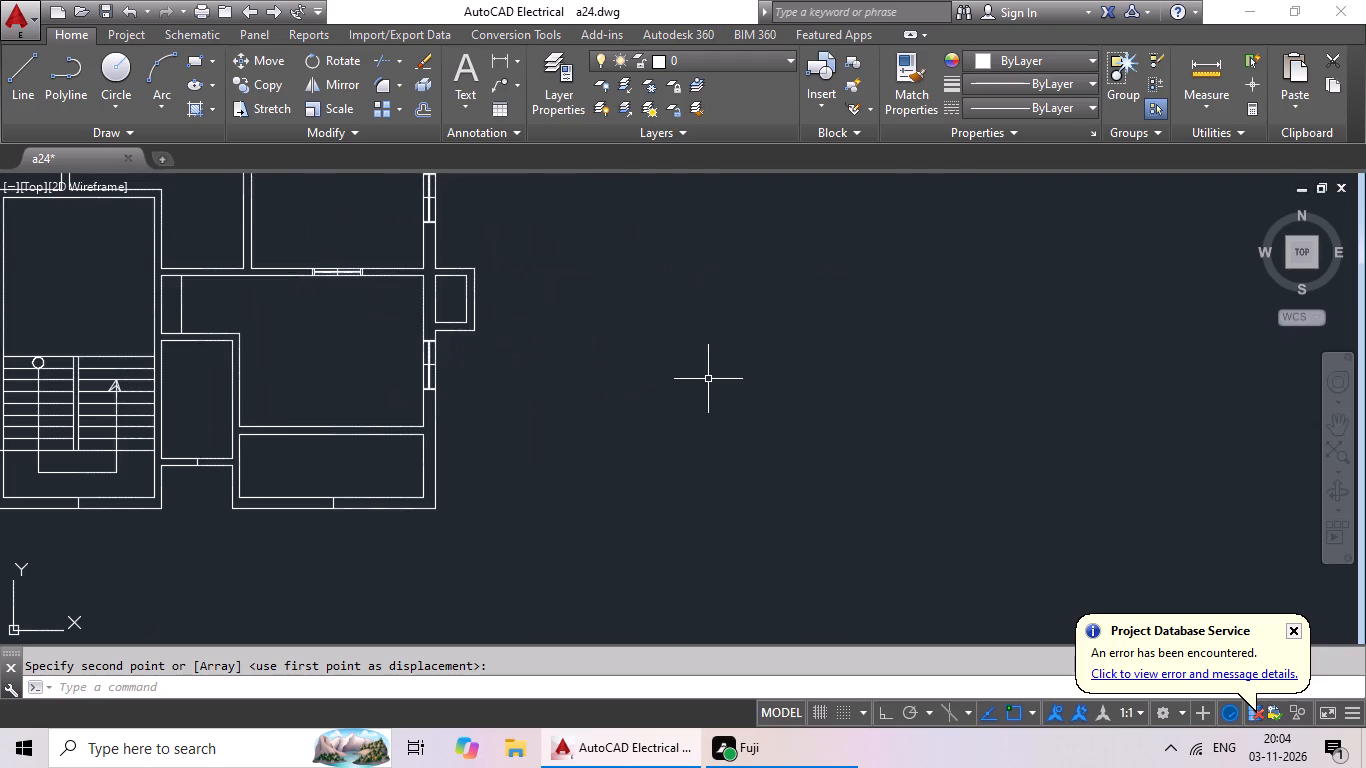
pyautogui.moveTo(719, 376); pyautogui.dragTo(719, 466, button='middle')
pyautogui.scroll(-2, 746, 450)
pyautogui.moveTo(767, 439); pyautogui.dragTo(556, 487, button='middle')
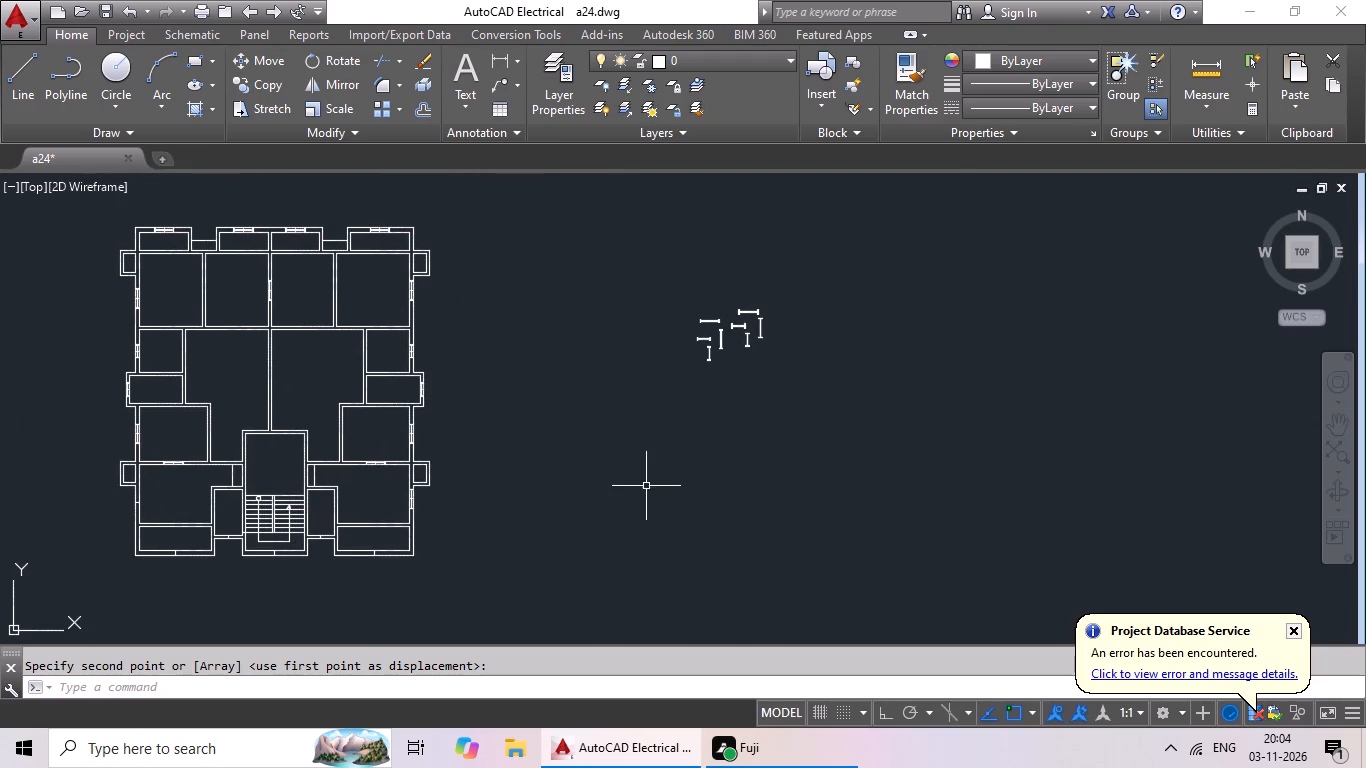
pyautogui.scroll(2, 749, 317)
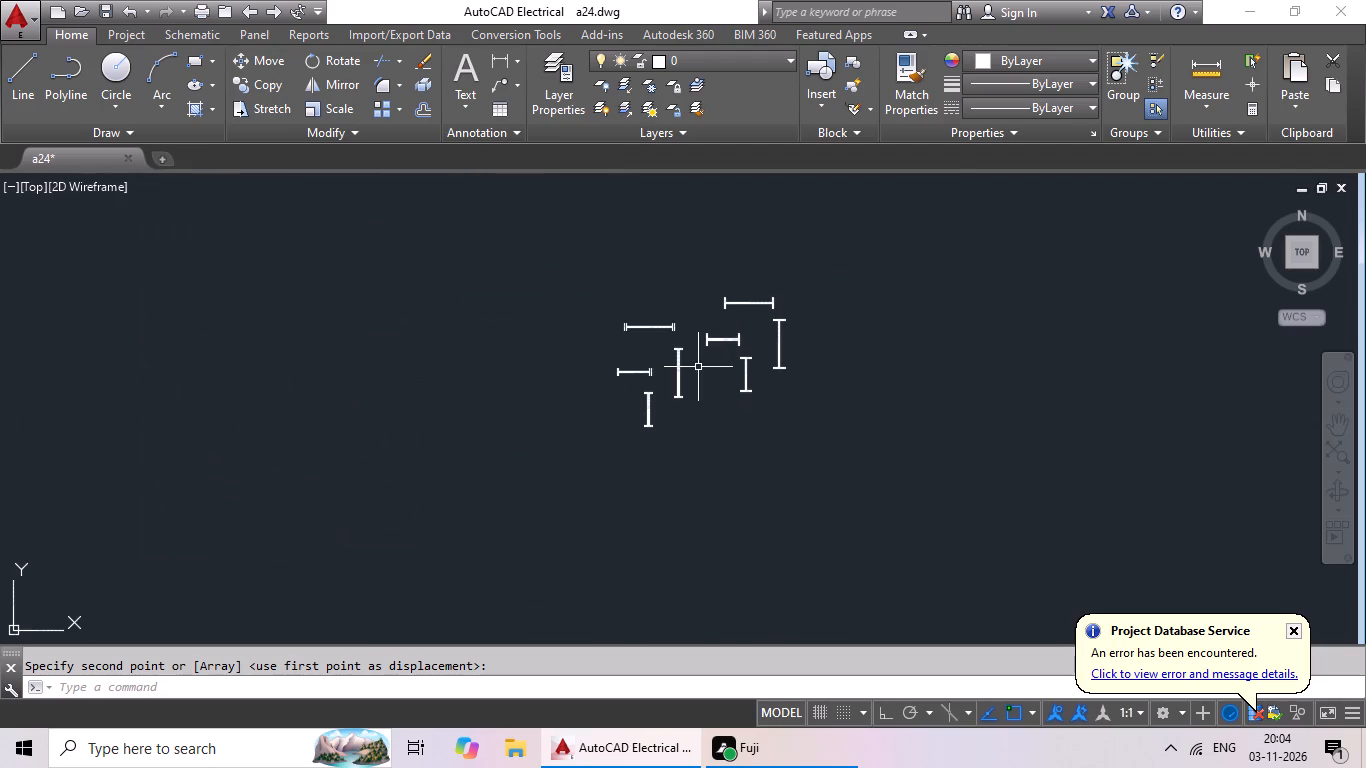
pyautogui.scroll(2, 772, 316)
pyautogui.moveTo(845, 298); pyautogui.dragTo(787, 474)
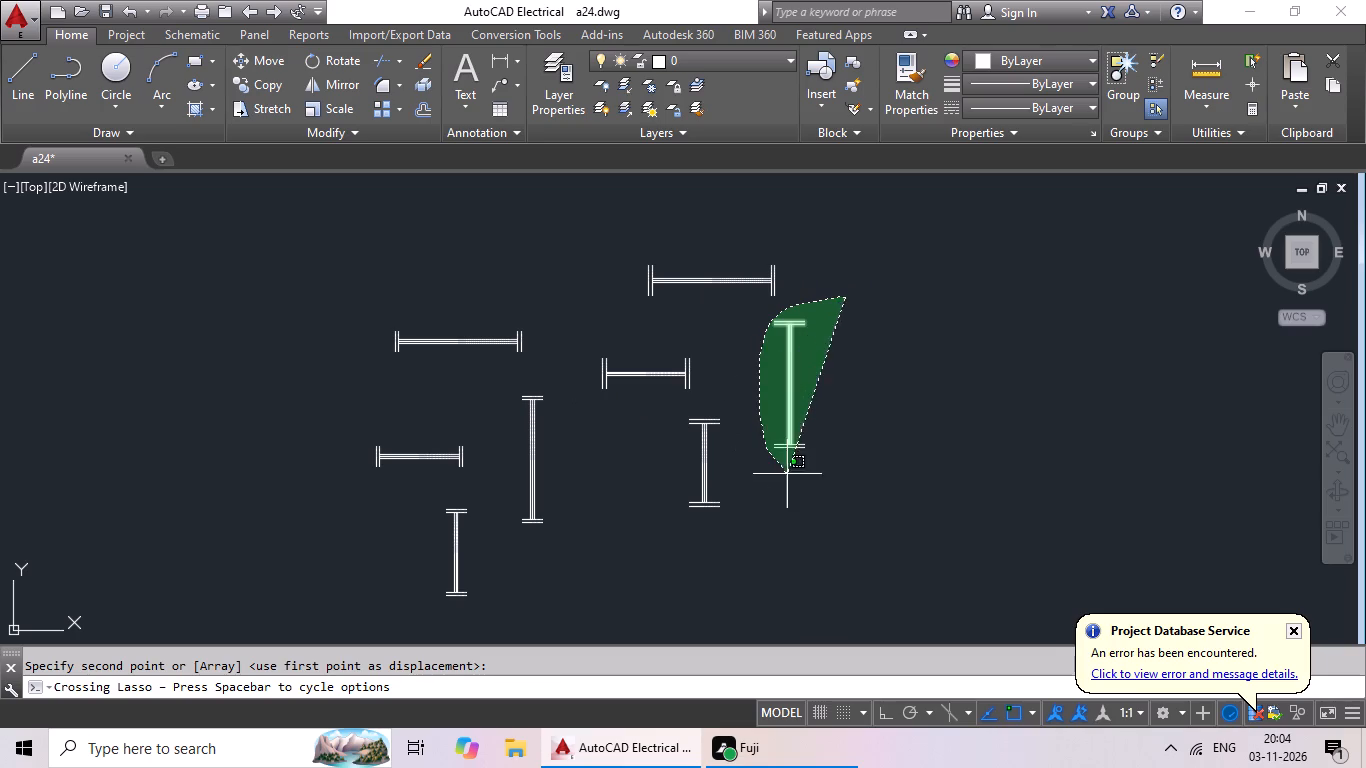
pyautogui.moveTo(787, 474); pyautogui.dragTo(863, 467)
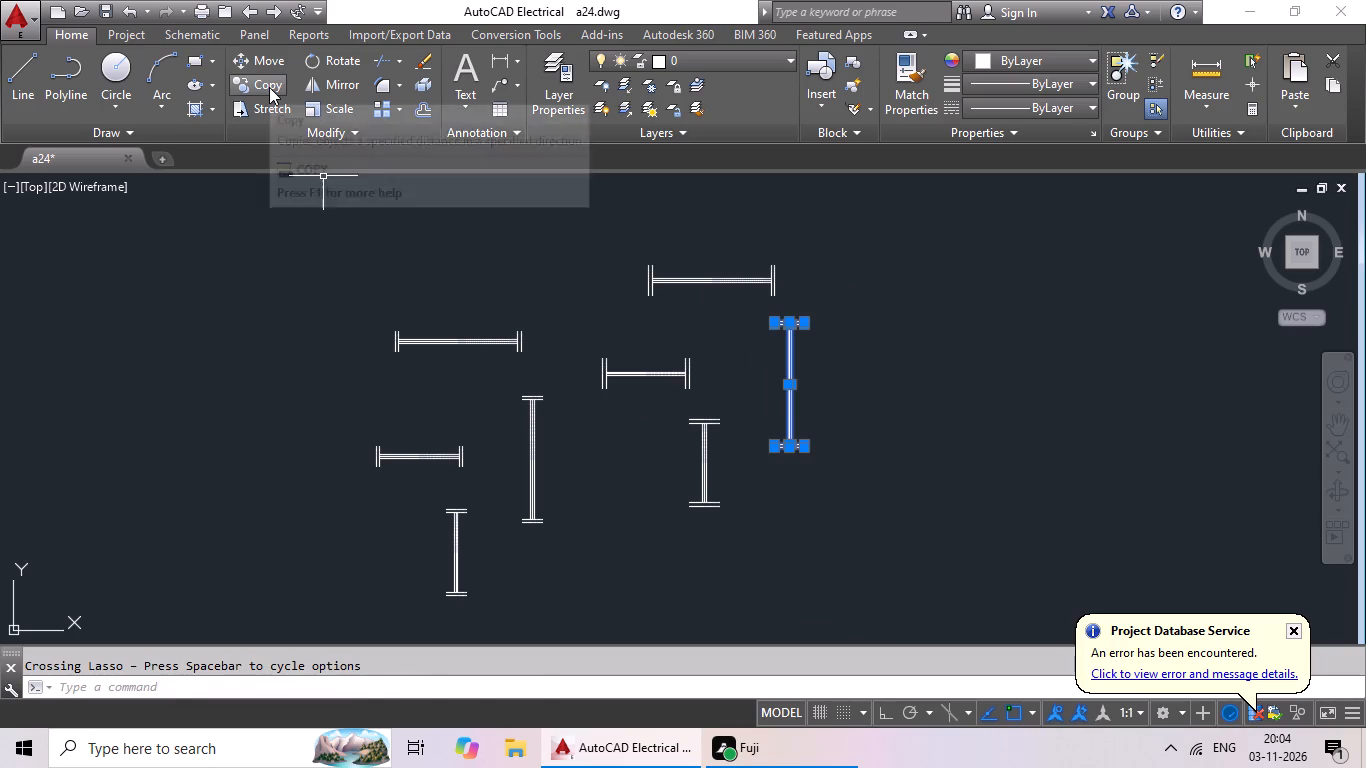
pyautogui.click(269, 87)
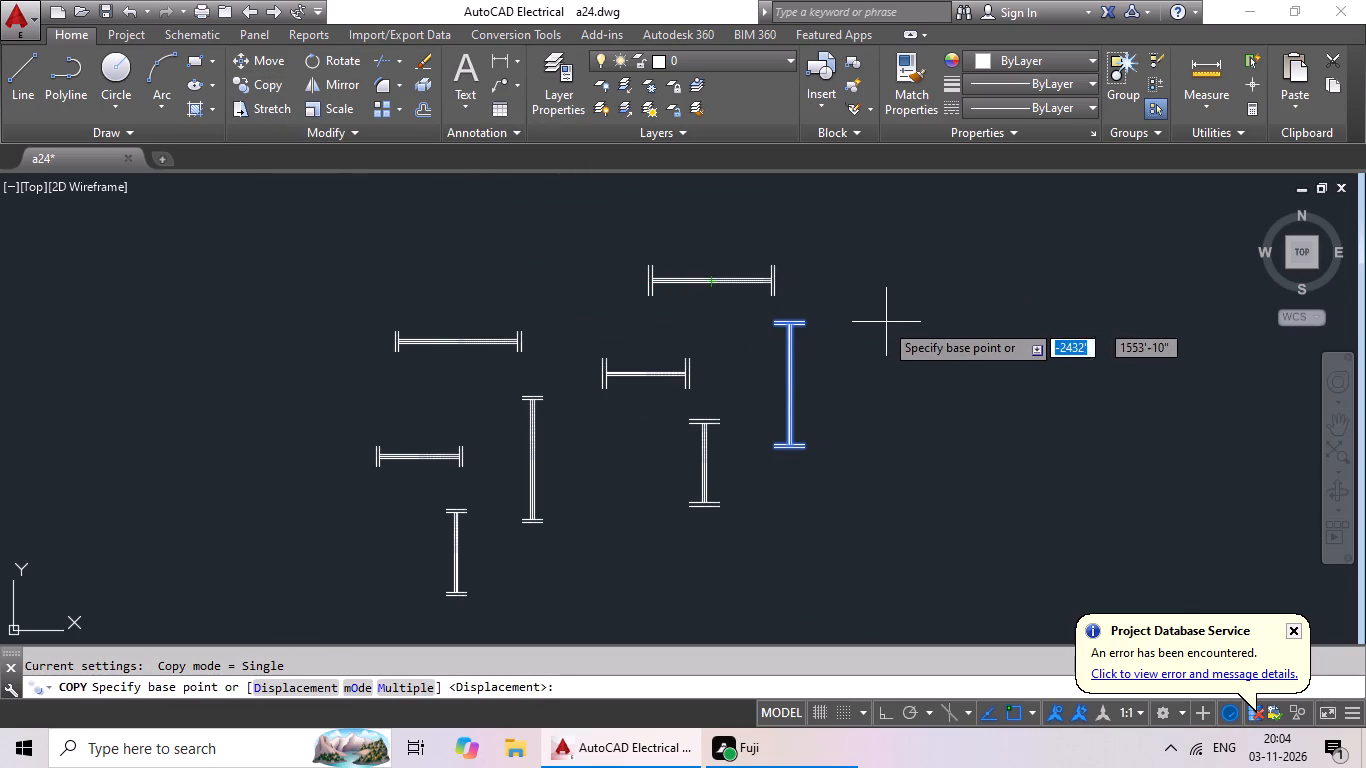
pyautogui.scroll(4, 778, 380)
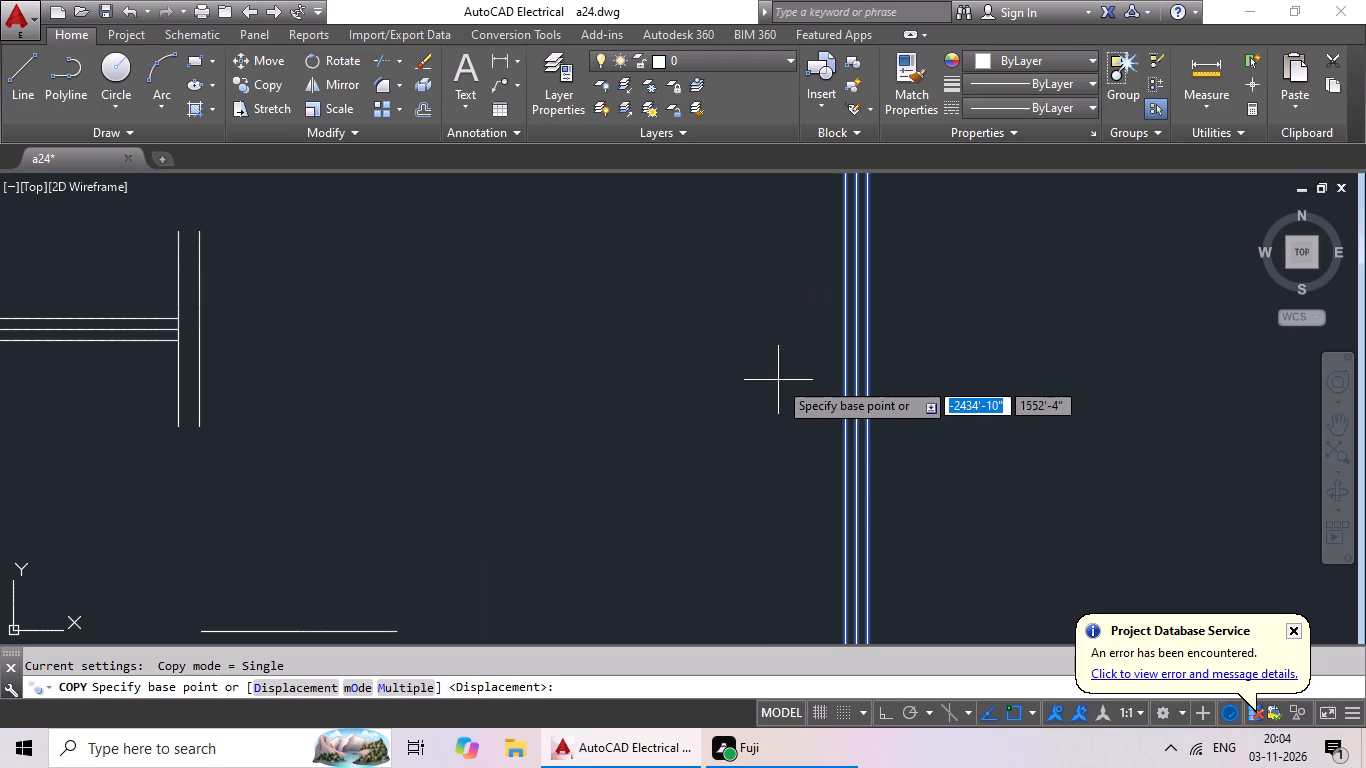
pyautogui.moveTo(856, 399); pyautogui.dragTo(830, 405)
pyautogui.scroll(-4, 222, 456)
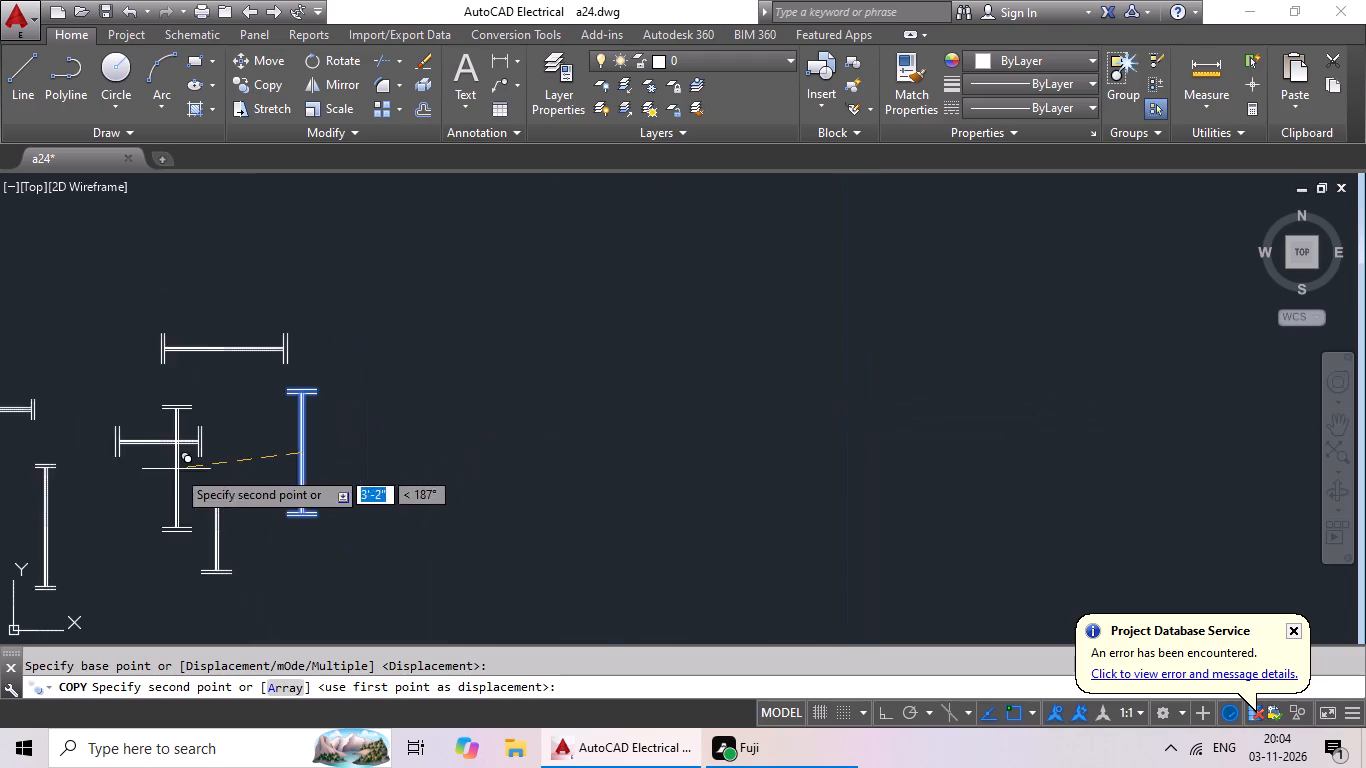
pyautogui.moveTo(176, 469); pyautogui.dragTo(519, 317, button='middle')
pyautogui.scroll(-2, 392, 399)
pyautogui.moveTo(14, 539); pyautogui.dragTo(510, 329, button='middle')
pyautogui.scroll(-2, 325, 408)
pyautogui.moveTo(254, 450); pyautogui.dragTo(525, 390, button='middle')
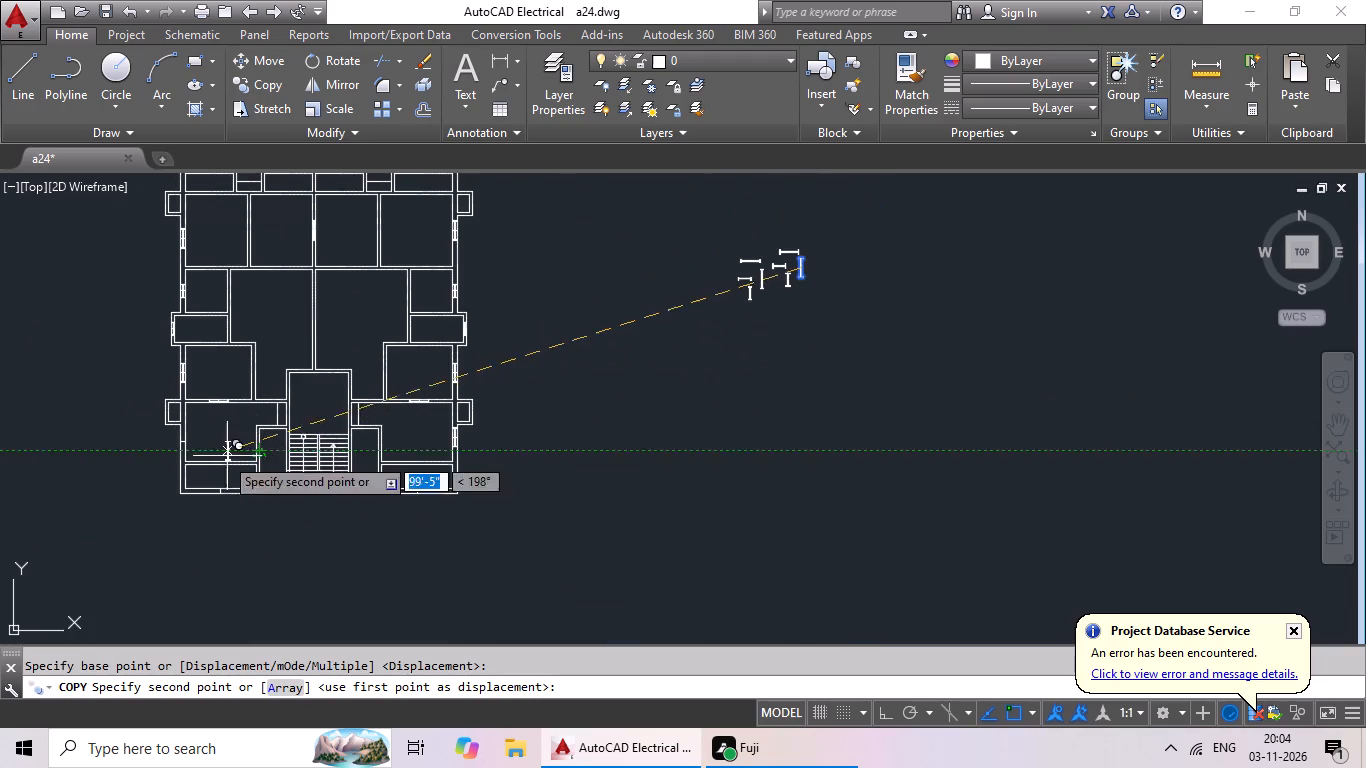
pyautogui.scroll(4, 190, 451)
pyautogui.click(133, 404)
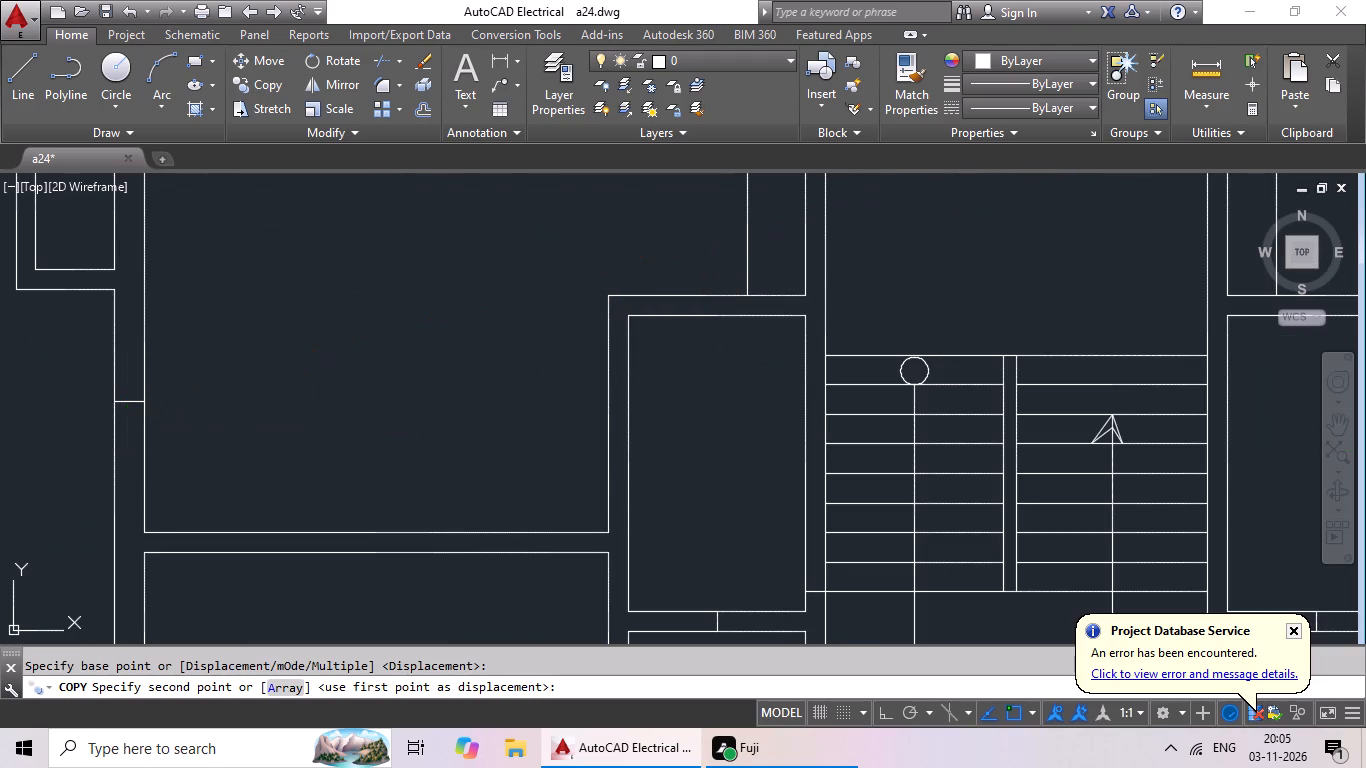
# Copy the long horizontal window symbol with the wider end caps to the midpoint mark on the south wall of the southeast corner room.
pyautogui.scroll(-3, 368, 381)
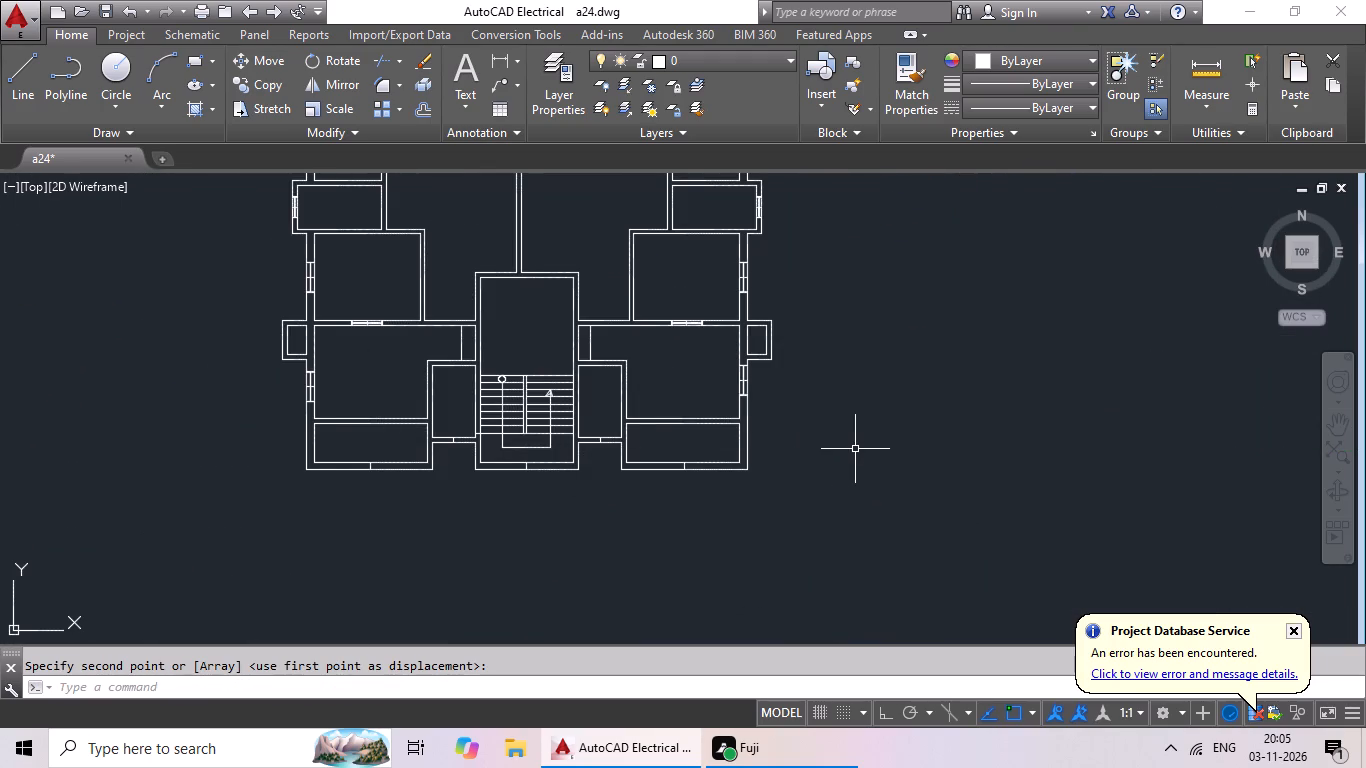
pyautogui.moveTo(855, 449); pyautogui.dragTo(534, 530, button='middle')
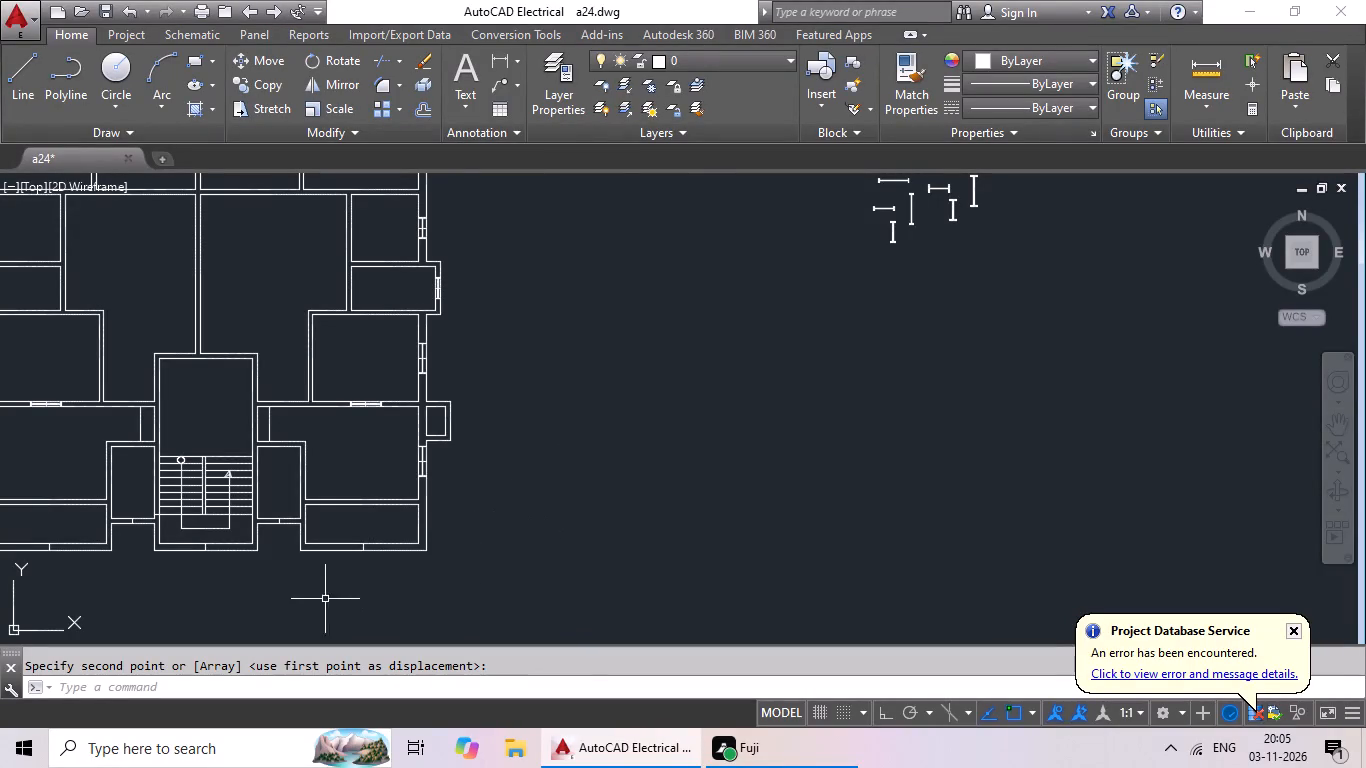
pyautogui.scroll(3, 330, 564)
pyautogui.scroll(-2, 534, 561)
pyautogui.moveTo(945, 399); pyautogui.dragTo(422, 583, button='middle')
pyautogui.scroll(-1, 624, 472)
pyautogui.moveTo(629, 465); pyautogui.dragTo(521, 585, button='middle')
pyautogui.scroll(5, 717, 354)
pyautogui.moveTo(721, 364); pyautogui.dragTo(382, 487)
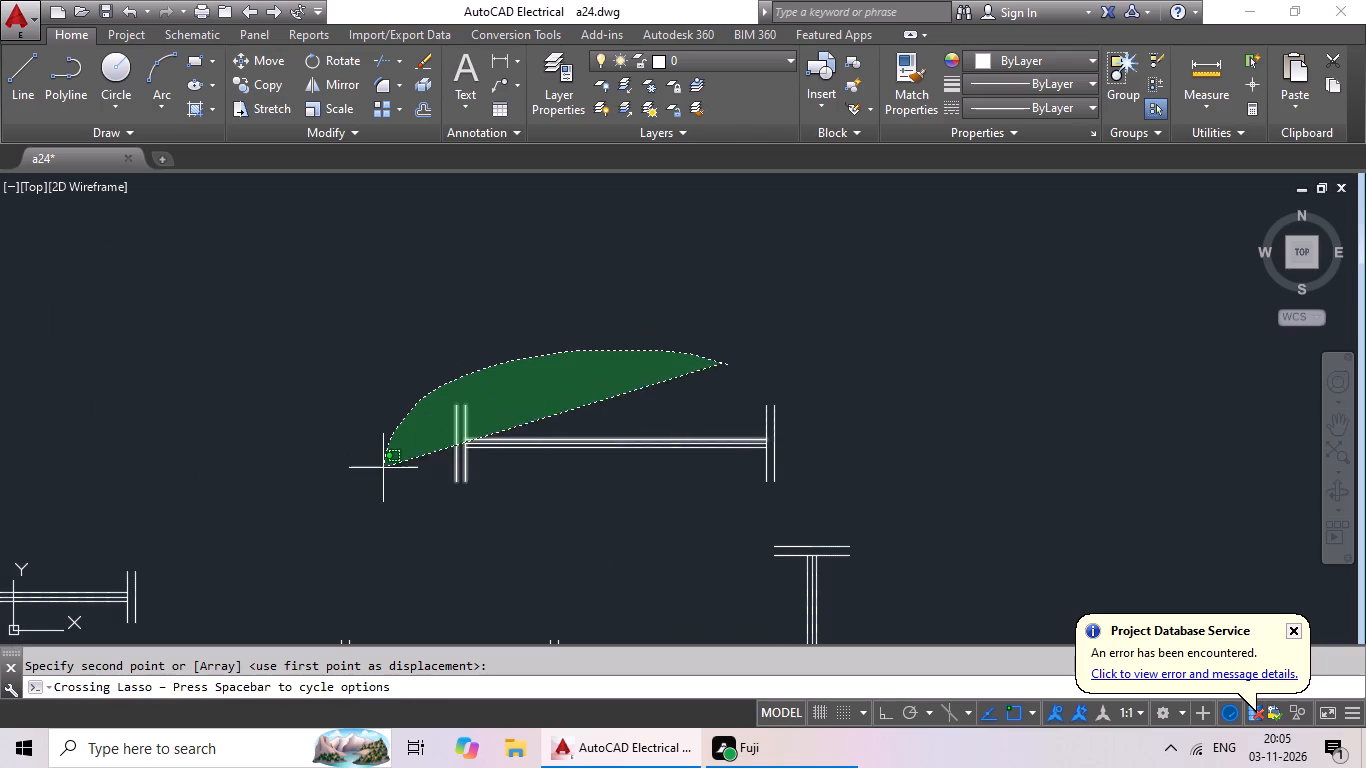
pyautogui.moveTo(382, 487); pyautogui.dragTo(905, 388)
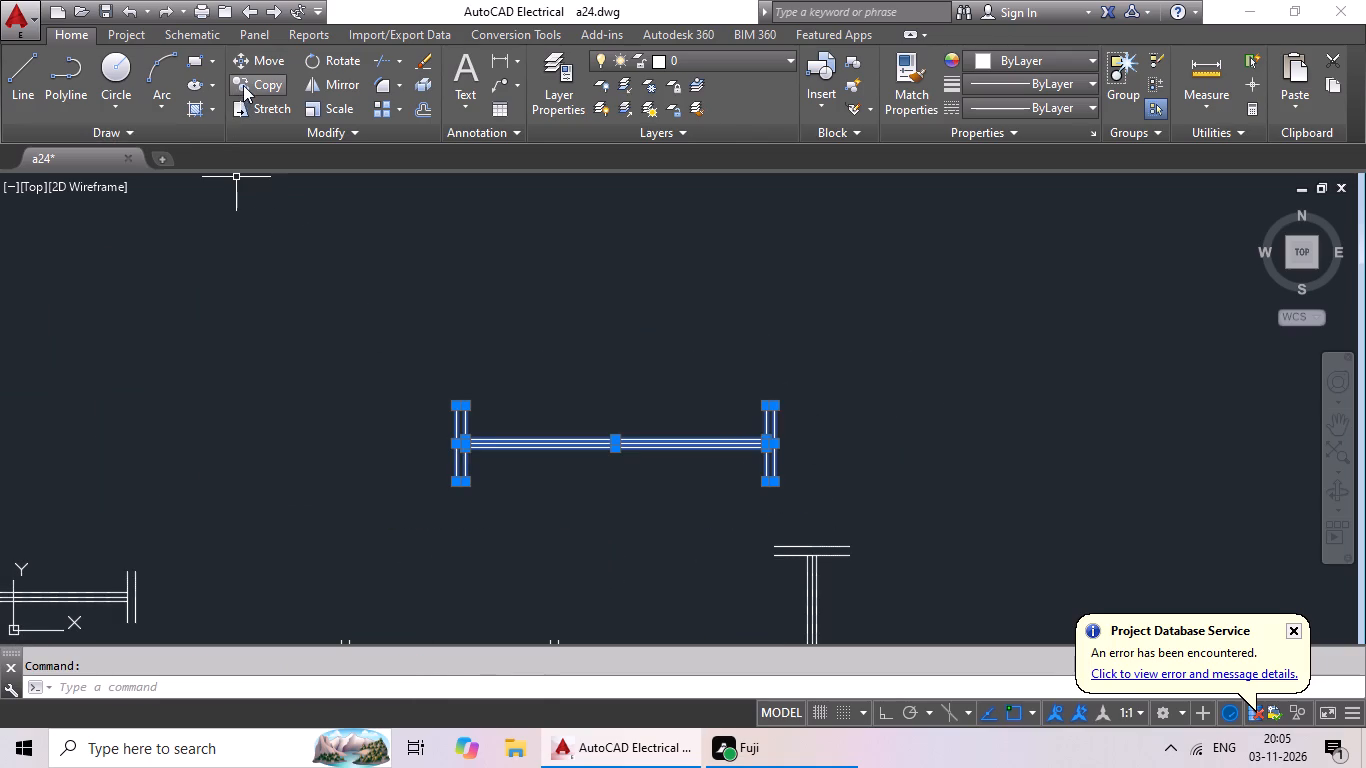
pyautogui.click(243, 85)
pyautogui.scroll(3, 613, 443)
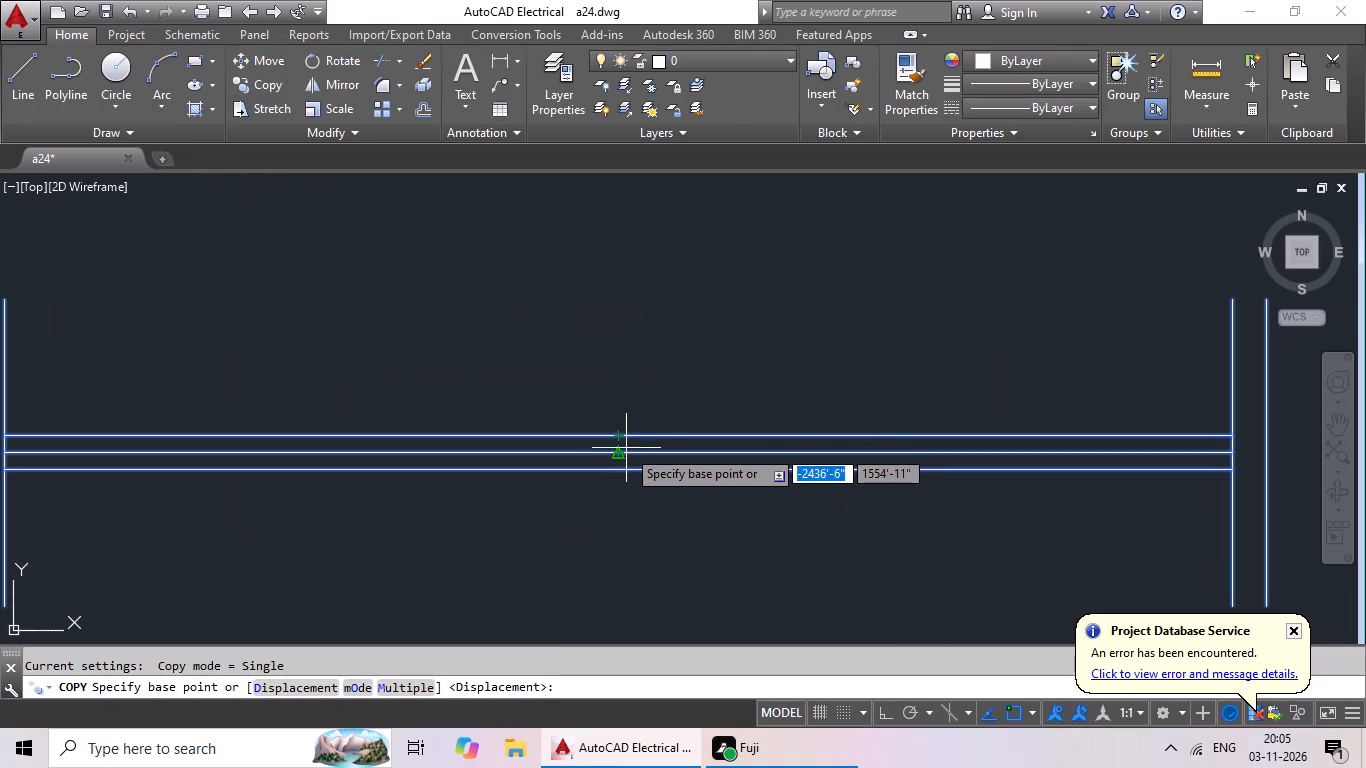
pyautogui.click(621, 454)
pyautogui.scroll(-3, 211, 503)
pyautogui.moveTo(193, 529); pyautogui.dragTo(363, 207, button='middle')
pyautogui.scroll(-2, 337, 248)
pyautogui.moveTo(217, 487); pyautogui.dragTo(244, 408, button='middle')
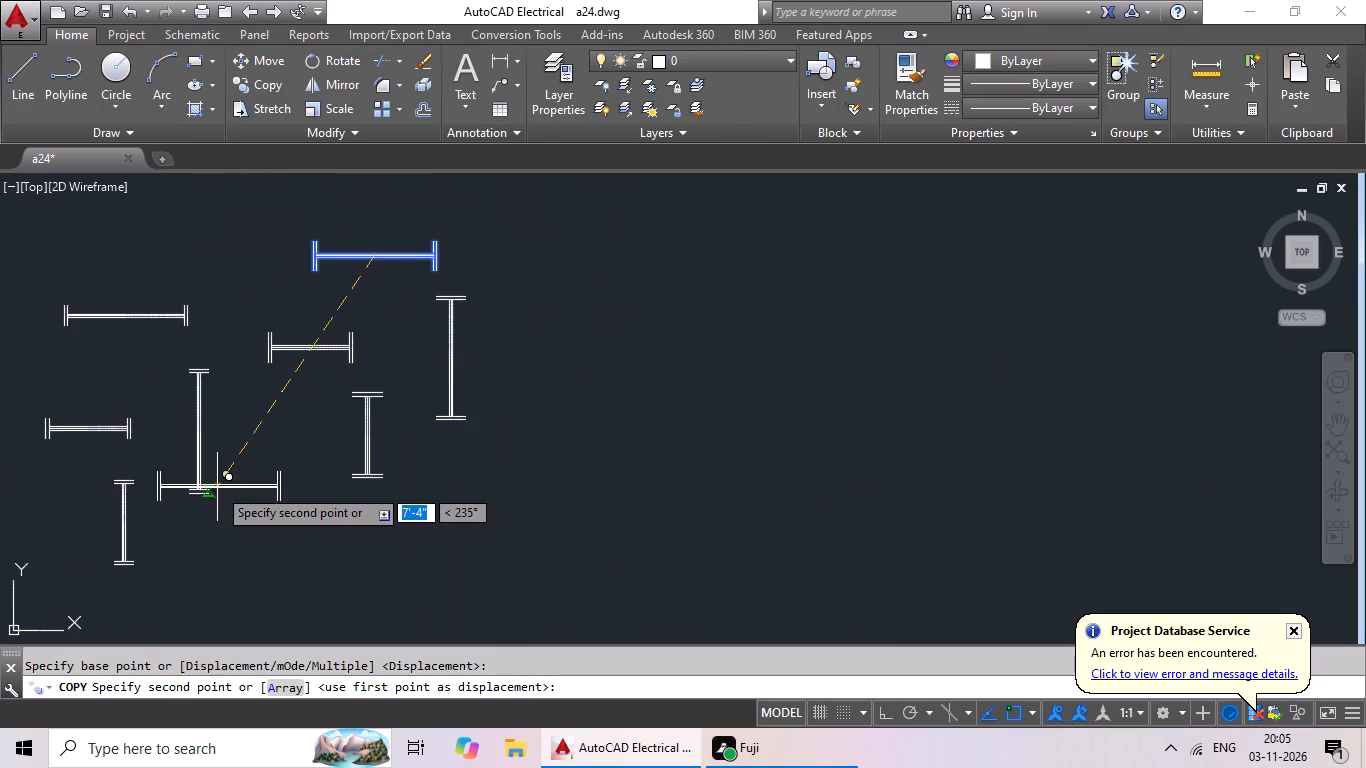
pyautogui.moveTo(244, 408); pyautogui.dragTo(335, 269, button='middle')
pyautogui.scroll(-2, 234, 453)
pyautogui.moveTo(238, 474); pyautogui.dragTo(485, 271, button='middle')
pyautogui.moveTo(314, 436); pyautogui.dragTo(638, 286, button='middle')
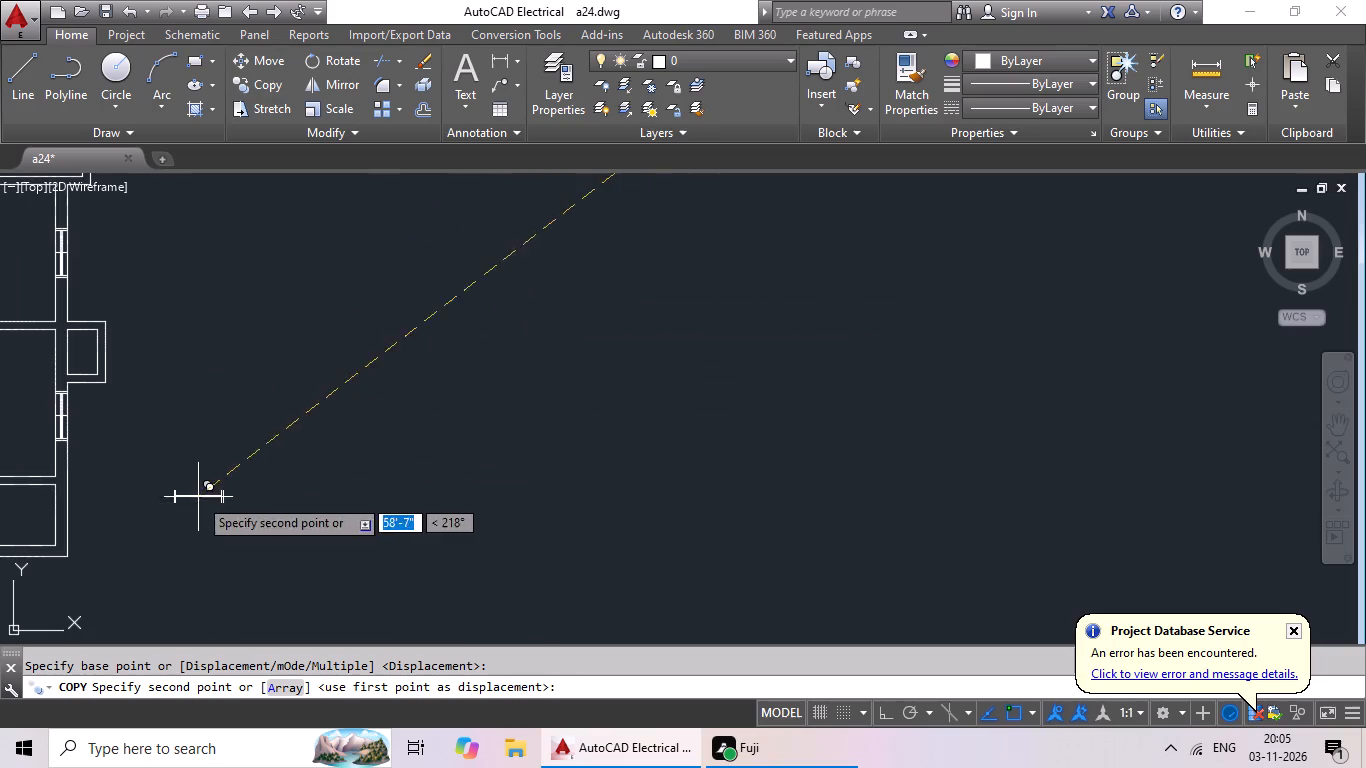
pyautogui.moveTo(198, 497); pyautogui.dragTo(491, 418, button='middle')
pyautogui.scroll(4, 259, 476)
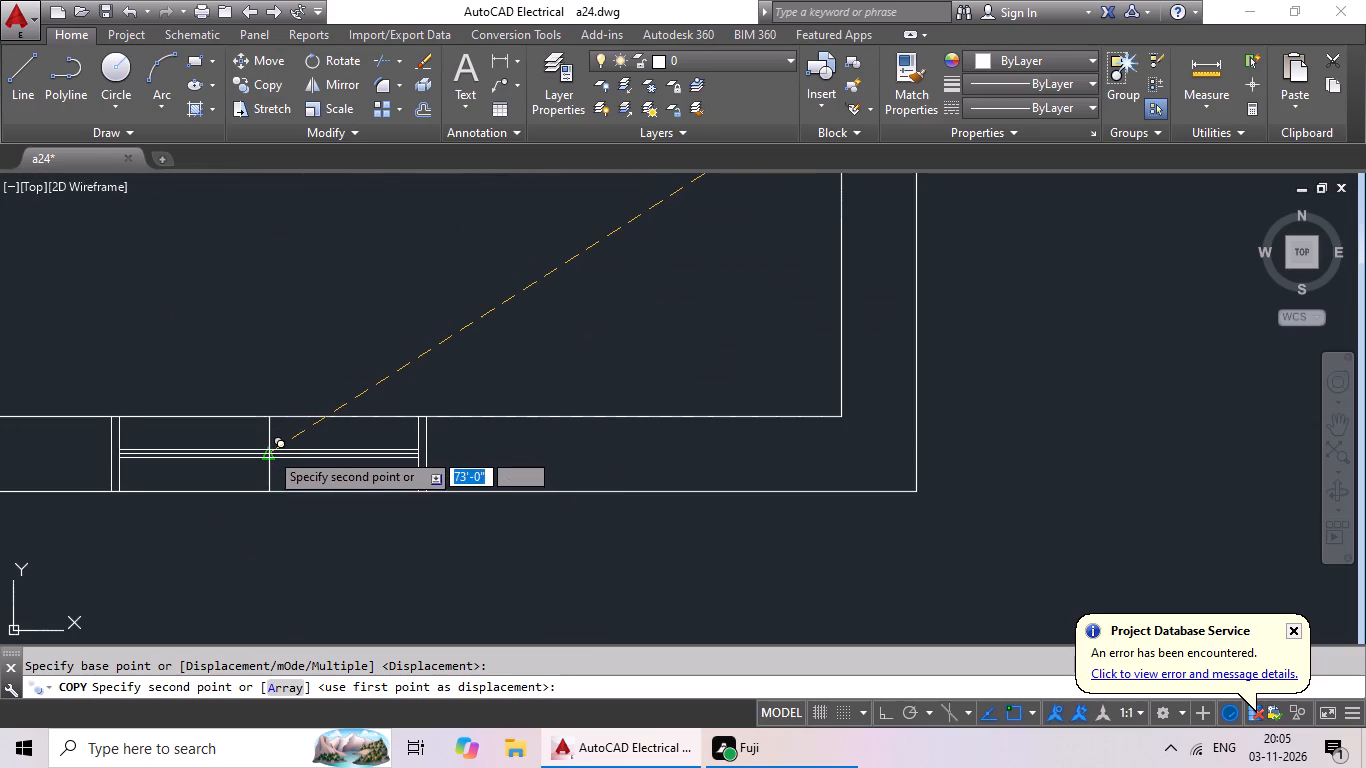
pyautogui.click(267, 454)
# Copy the short horizontal window symbol with the narrower end caps to the midpoint mark on the south wall of the small room east of the staircase.
pyautogui.scroll(-4, 398, 430)
pyautogui.moveTo(543, 367); pyautogui.dragTo(429, 491, button='middle')
pyautogui.scroll(-2, 479, 431)
pyautogui.moveTo(597, 386); pyautogui.dragTo(531, 438, button='middle')
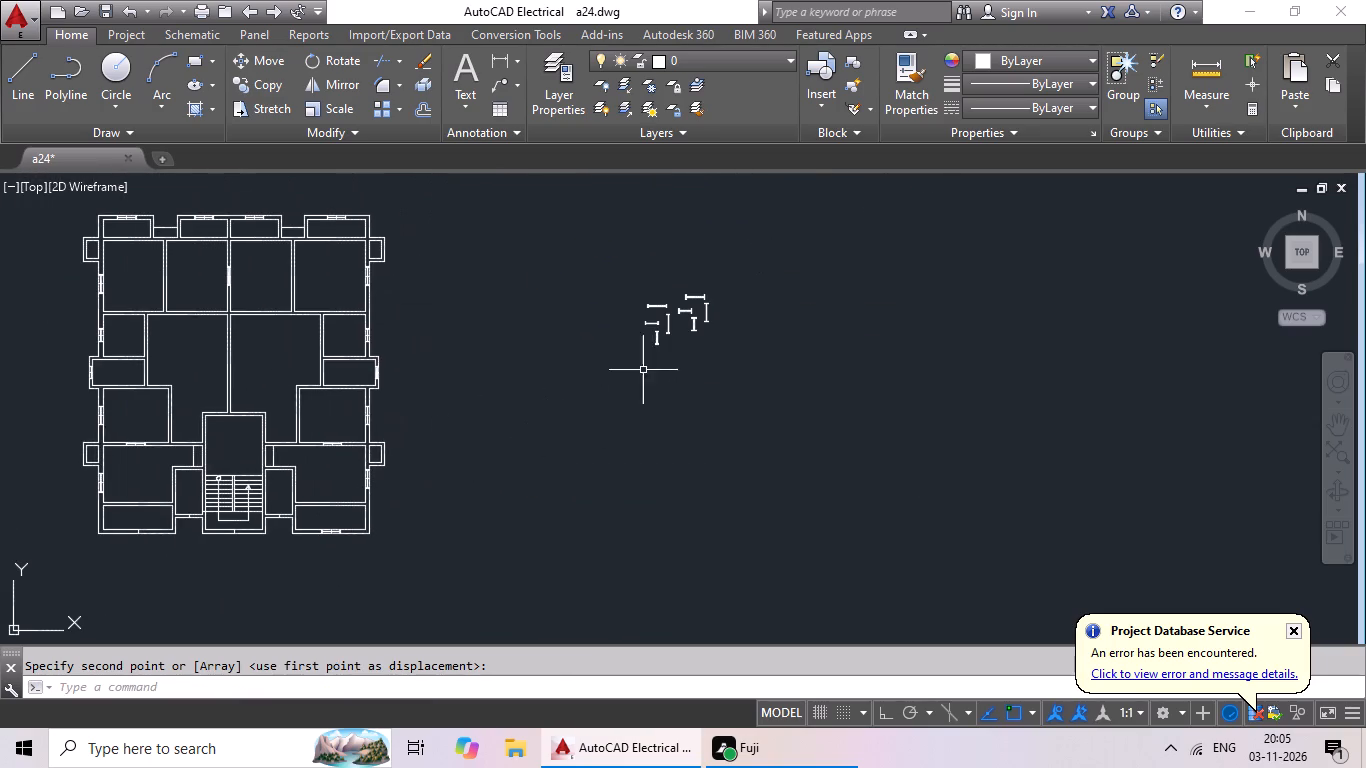
pyautogui.moveTo(590, 408); pyautogui.dragTo(542, 445, button='middle')
pyautogui.scroll(5, 640, 338)
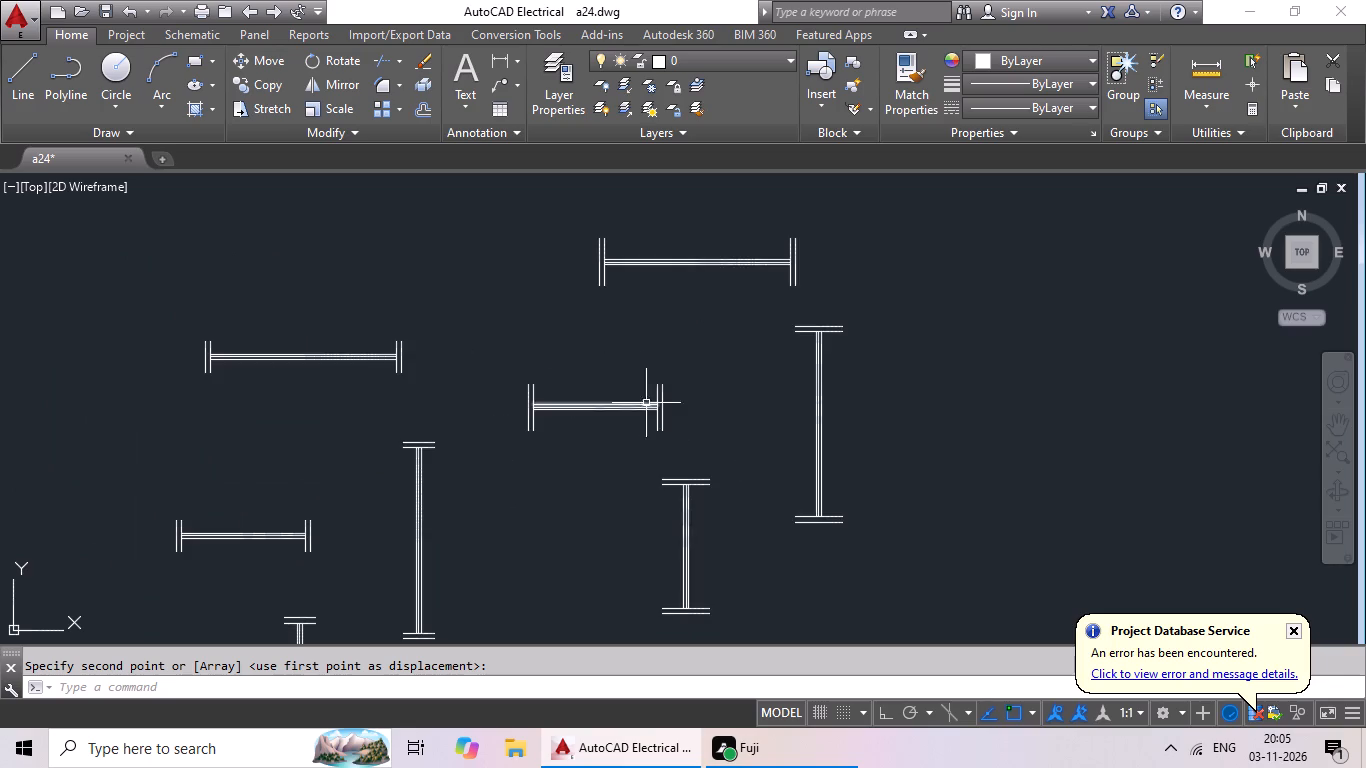
pyautogui.moveTo(655, 393); pyautogui.dragTo(592, 372, button='middle')
pyautogui.moveTo(162, 495); pyautogui.dragTo(412, 405, button='middle')
pyautogui.scroll(1, 401, 406)
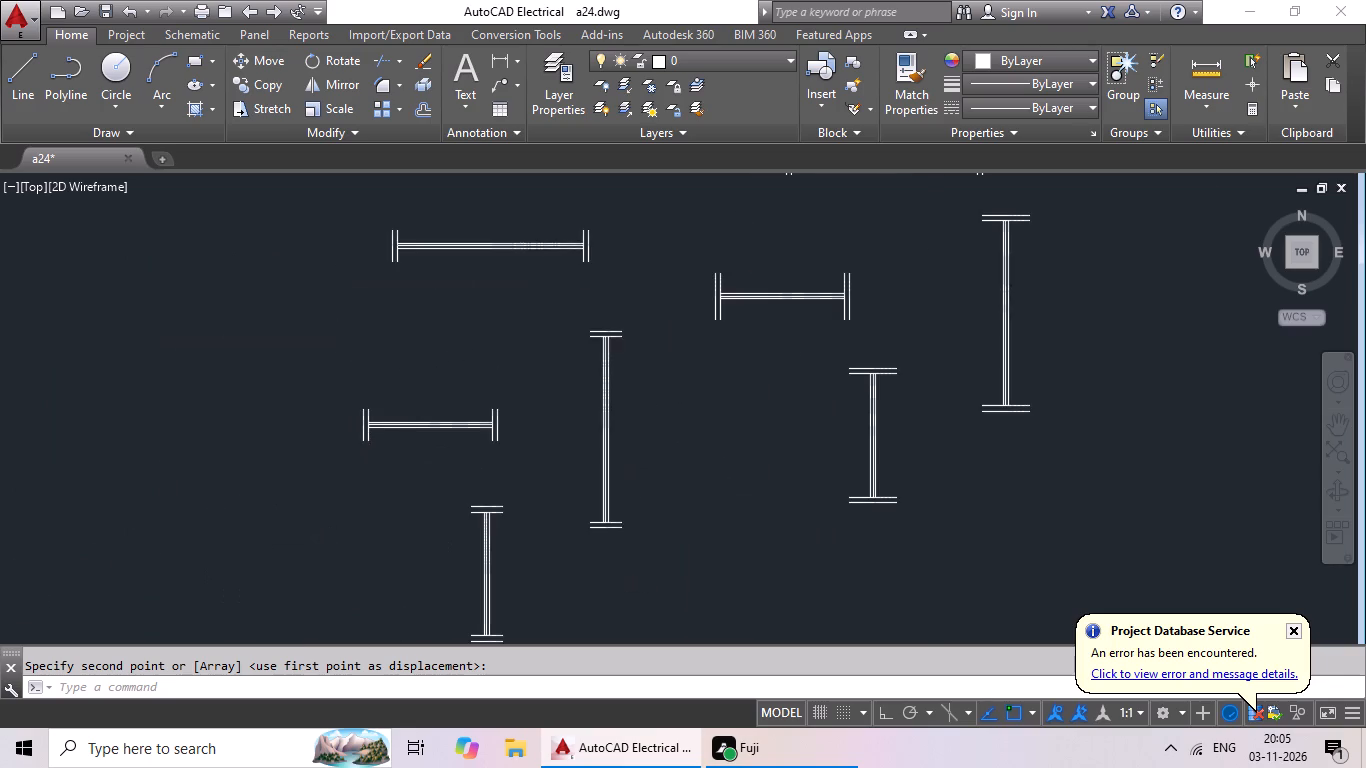
pyautogui.scroll(2, 401, 406)
pyautogui.moveTo(355, 376); pyautogui.dragTo(779, 461)
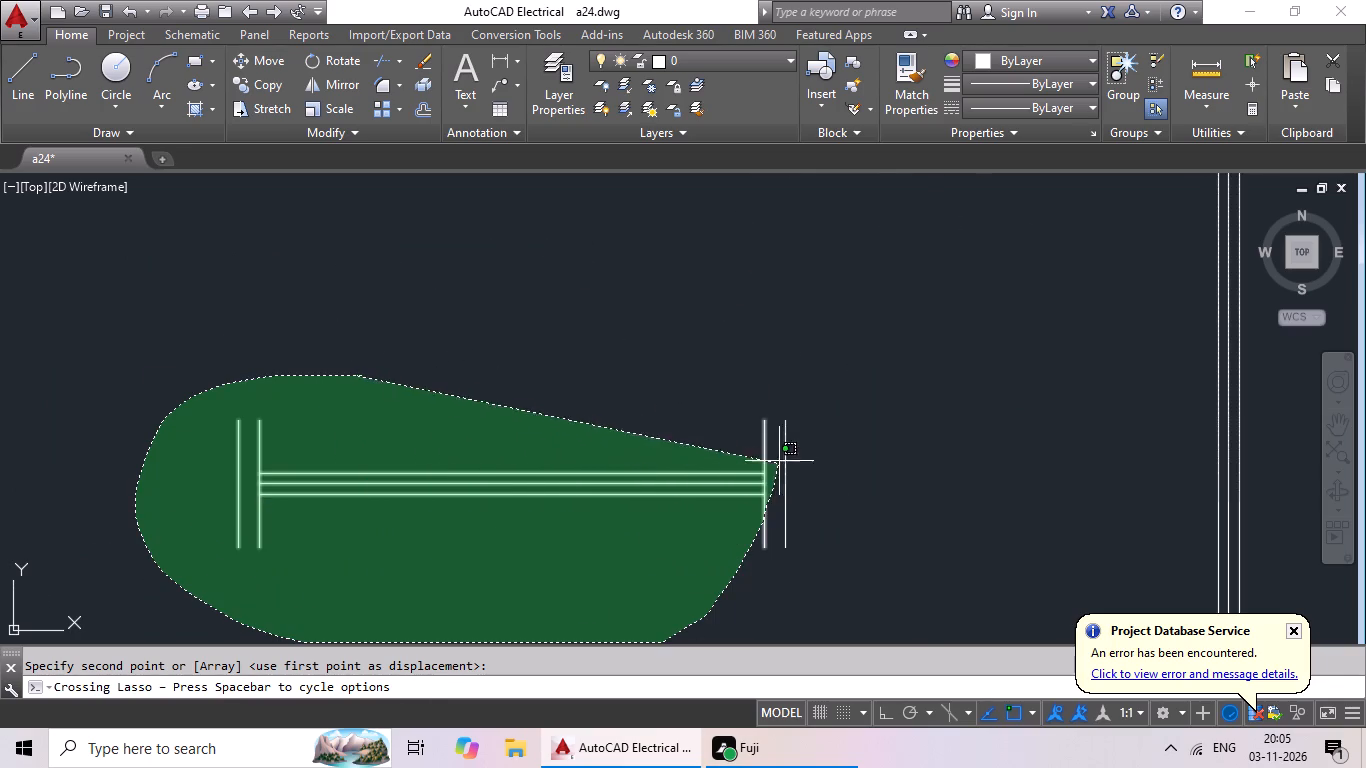
pyautogui.moveTo(779, 461); pyautogui.dragTo(845, 409)
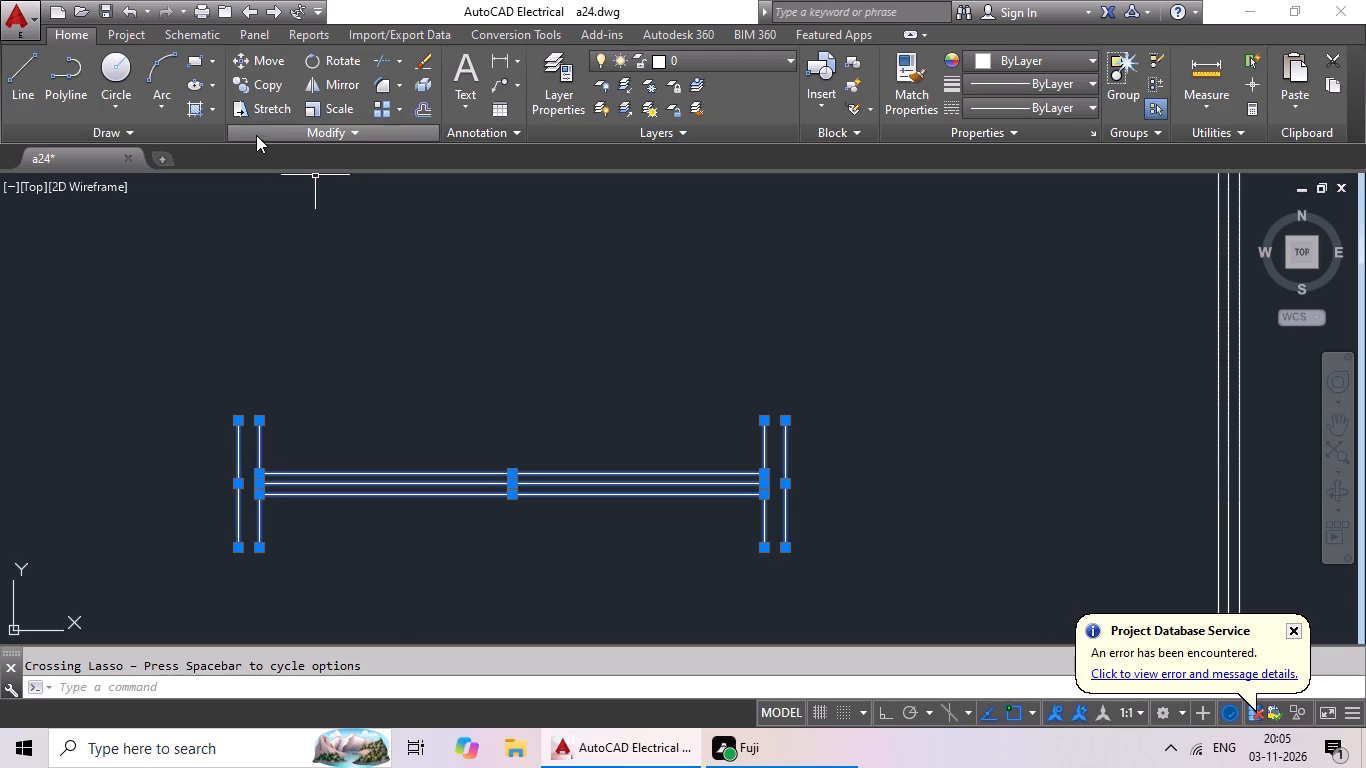
pyautogui.click(272, 78)
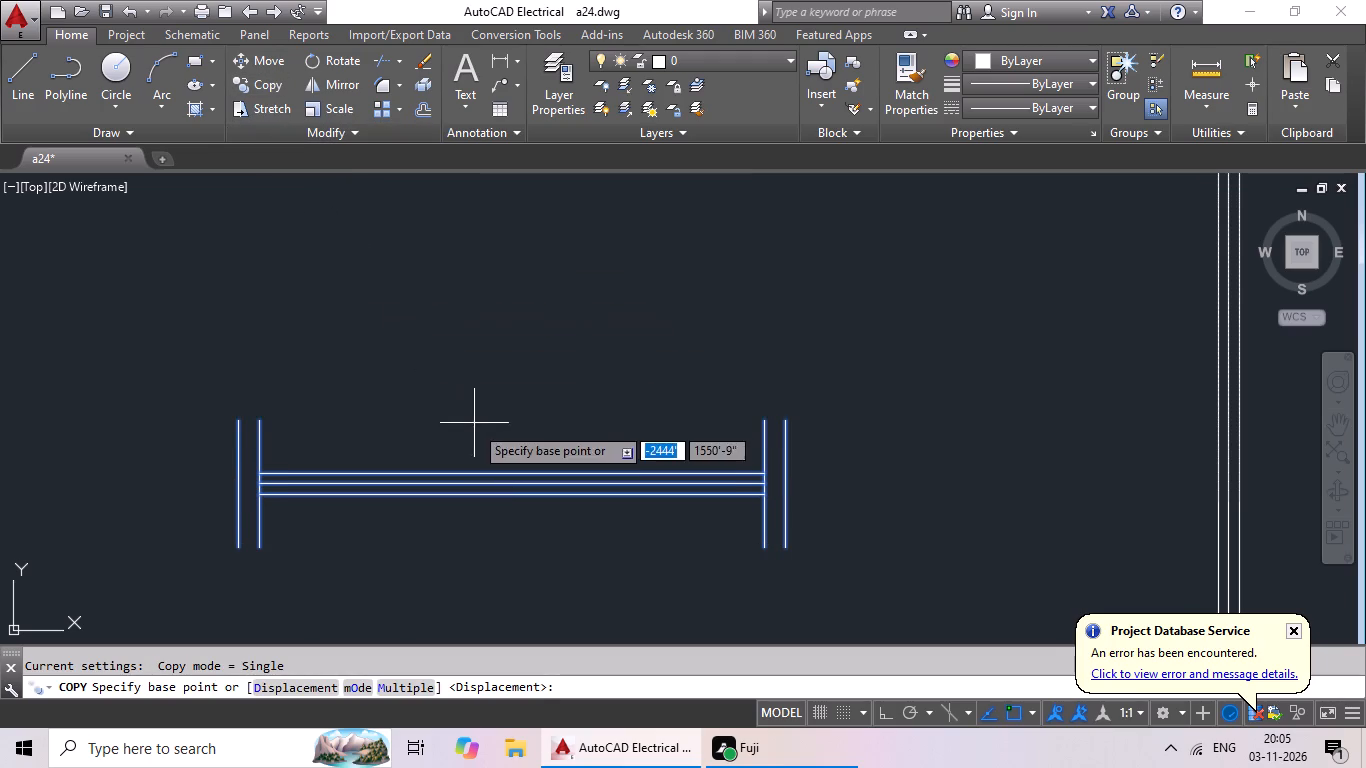
pyautogui.click(512, 486)
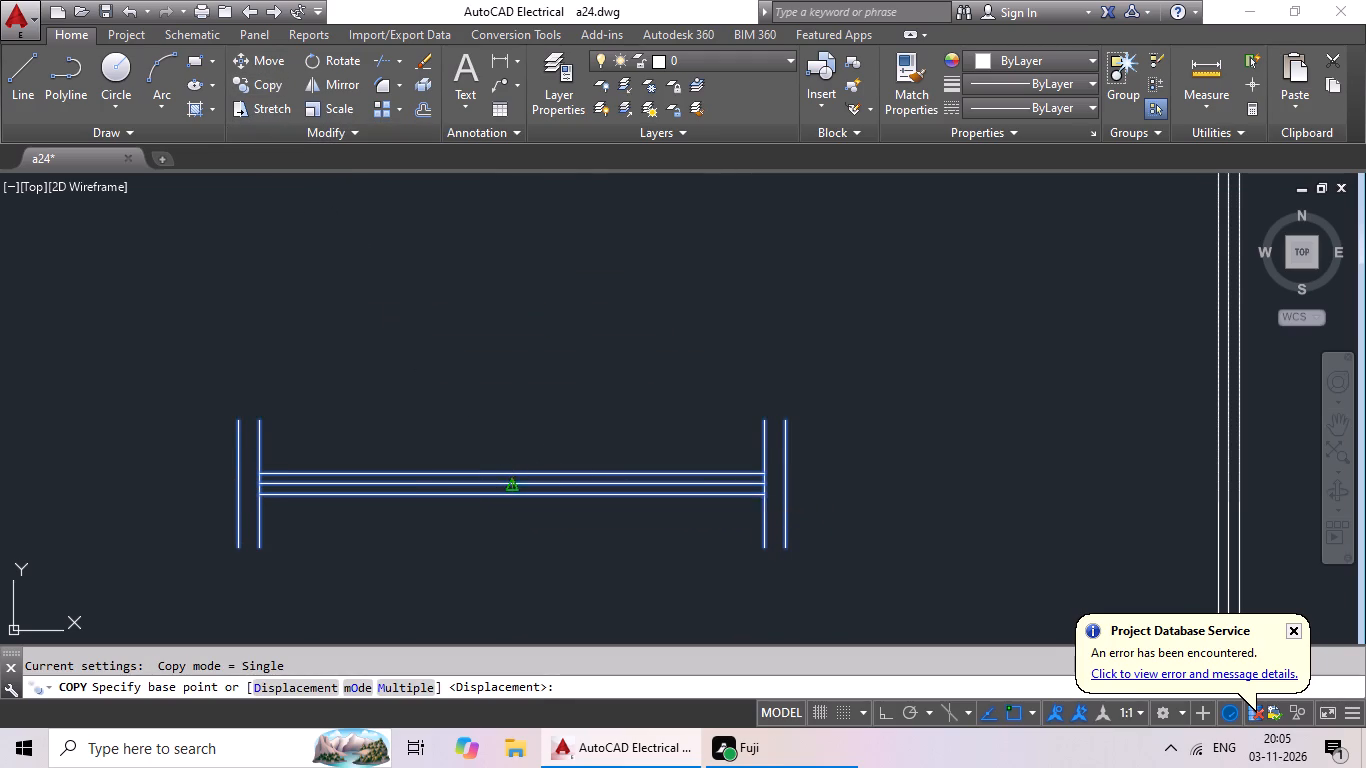
pyautogui.scroll(-3, 380, 533)
pyautogui.moveTo(374, 543); pyautogui.dragTo(479, 253, button='middle')
pyautogui.scroll(-2, 398, 388)
pyautogui.moveTo(366, 446); pyautogui.dragTo(498, 310, button='middle')
pyautogui.scroll(-2, 292, 490)
pyautogui.moveTo(286, 501); pyautogui.dragTo(599, 294, button='middle')
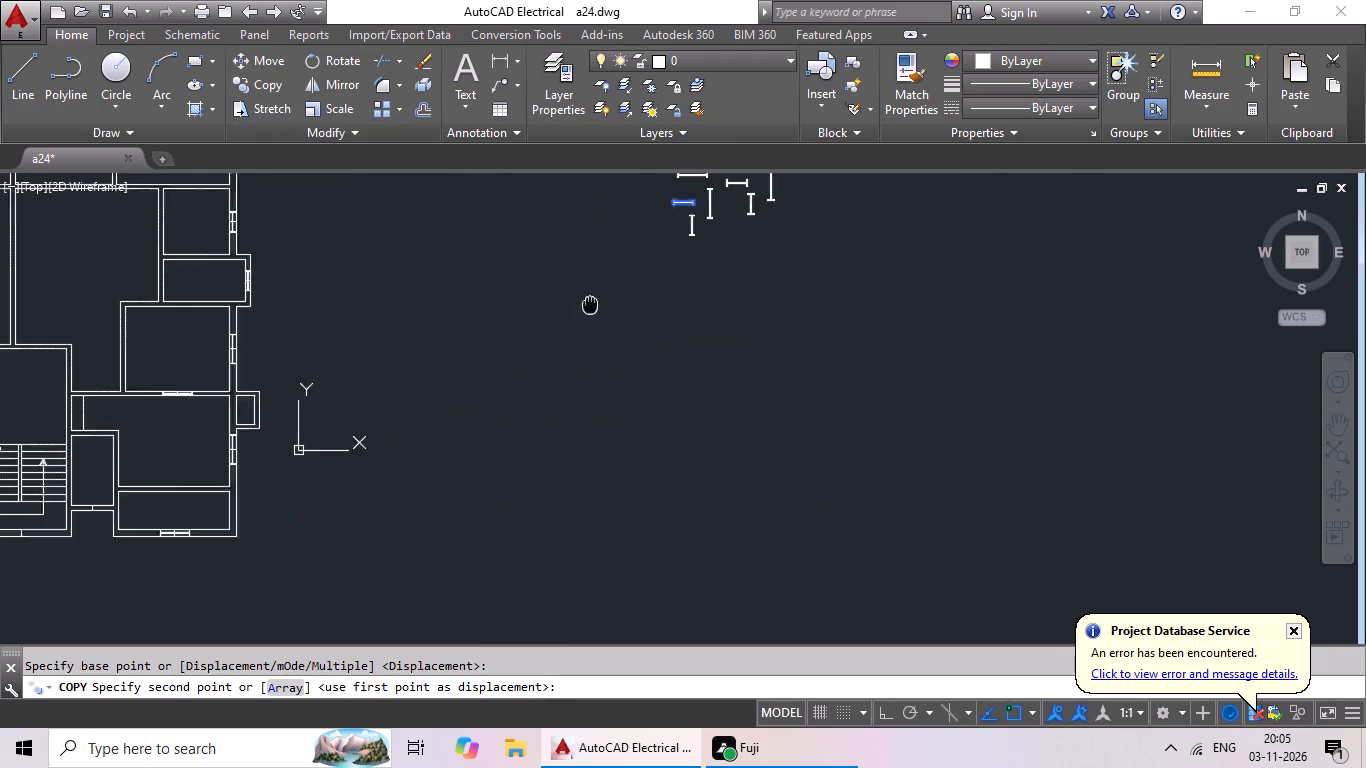
pyautogui.moveTo(599, 294); pyautogui.dragTo(604, 288, button='middle')
pyautogui.moveTo(376, 412); pyautogui.dragTo(517, 380, button='middle')
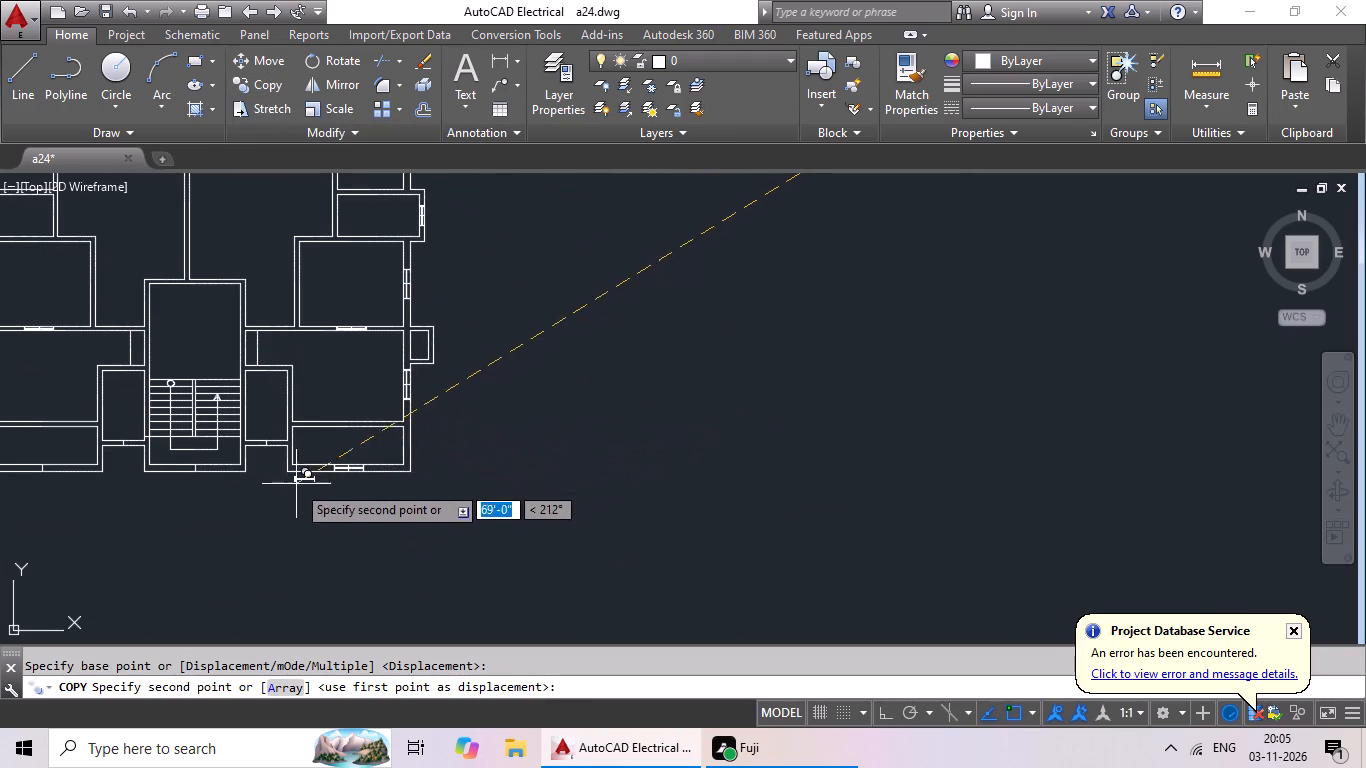
pyautogui.scroll(3, 242, 504)
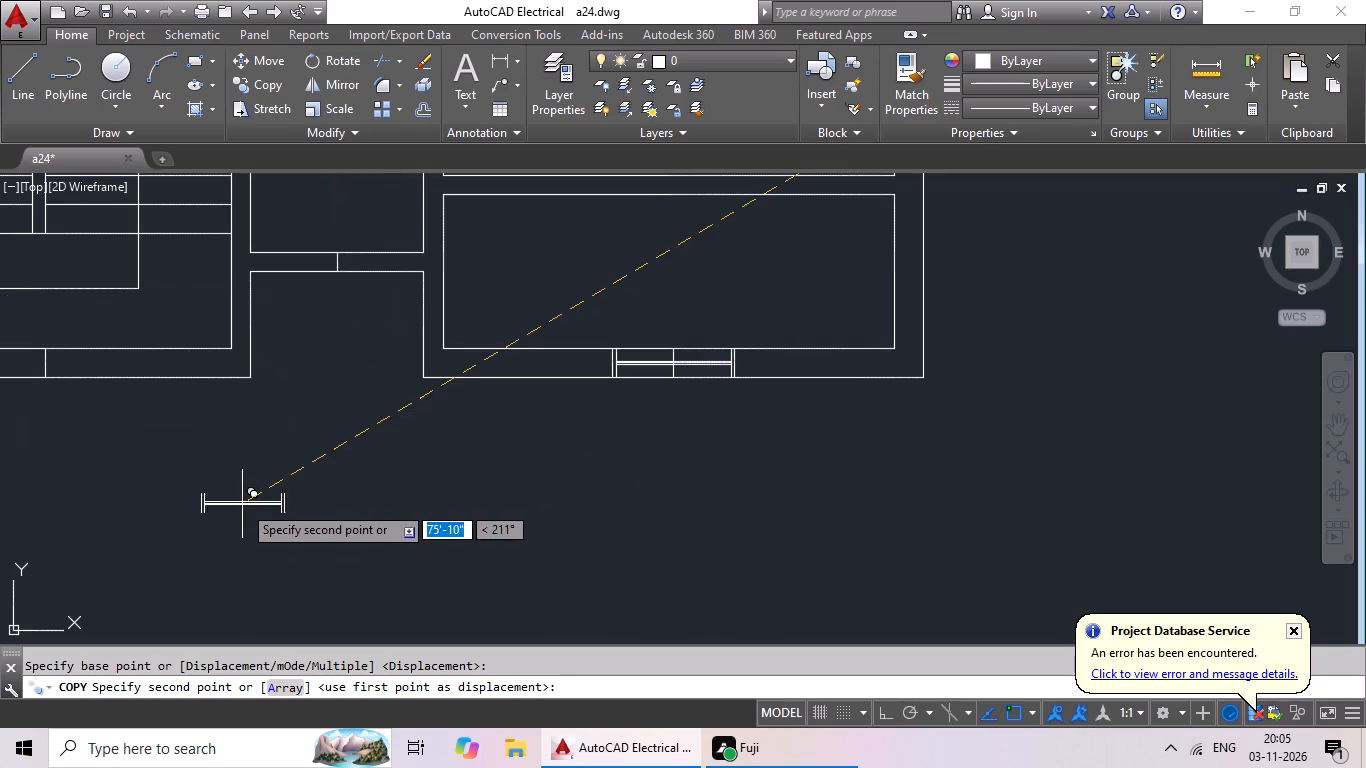
pyautogui.scroll(4, 321, 251)
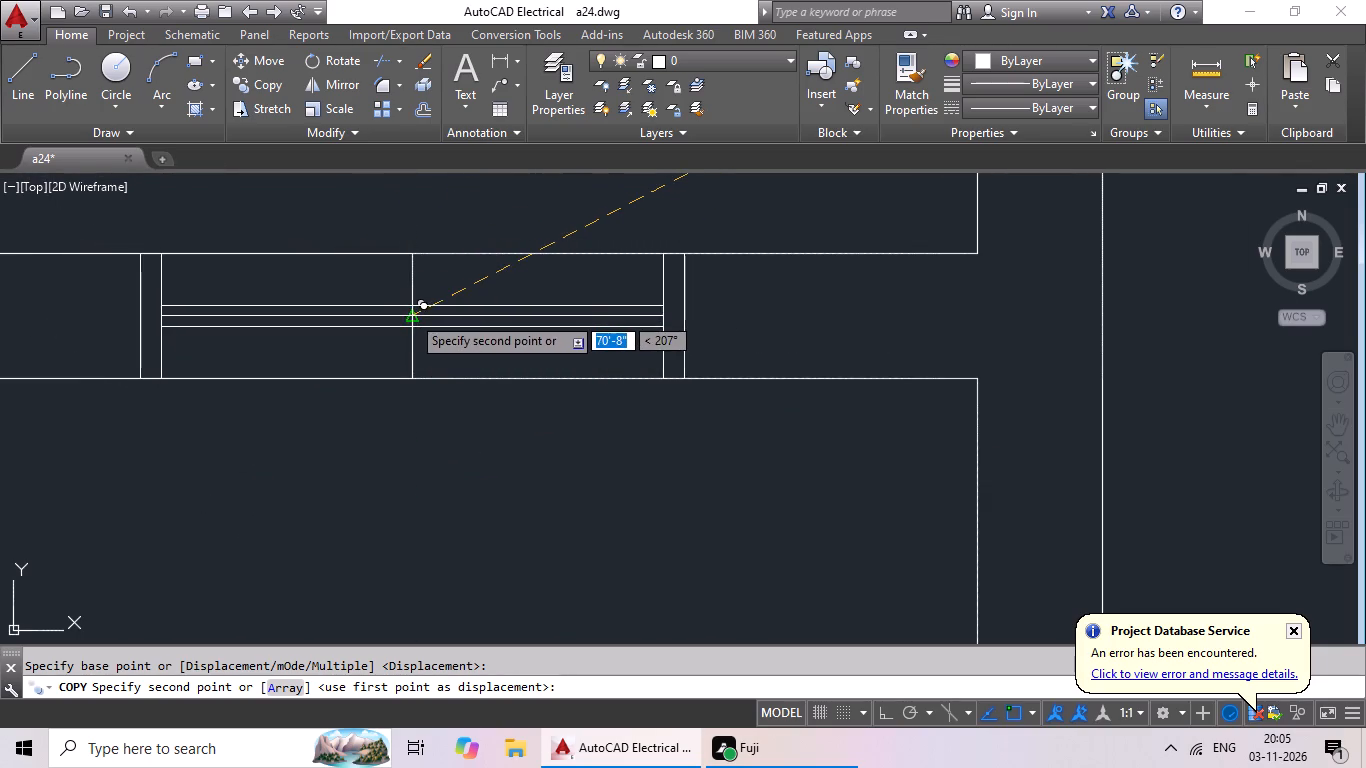
pyautogui.click(411, 315)
# Copy the long horizontal window symbol with the wider end caps to the midpoint mark on the staircase's south wall.
pyautogui.scroll(-3, 417, 315)
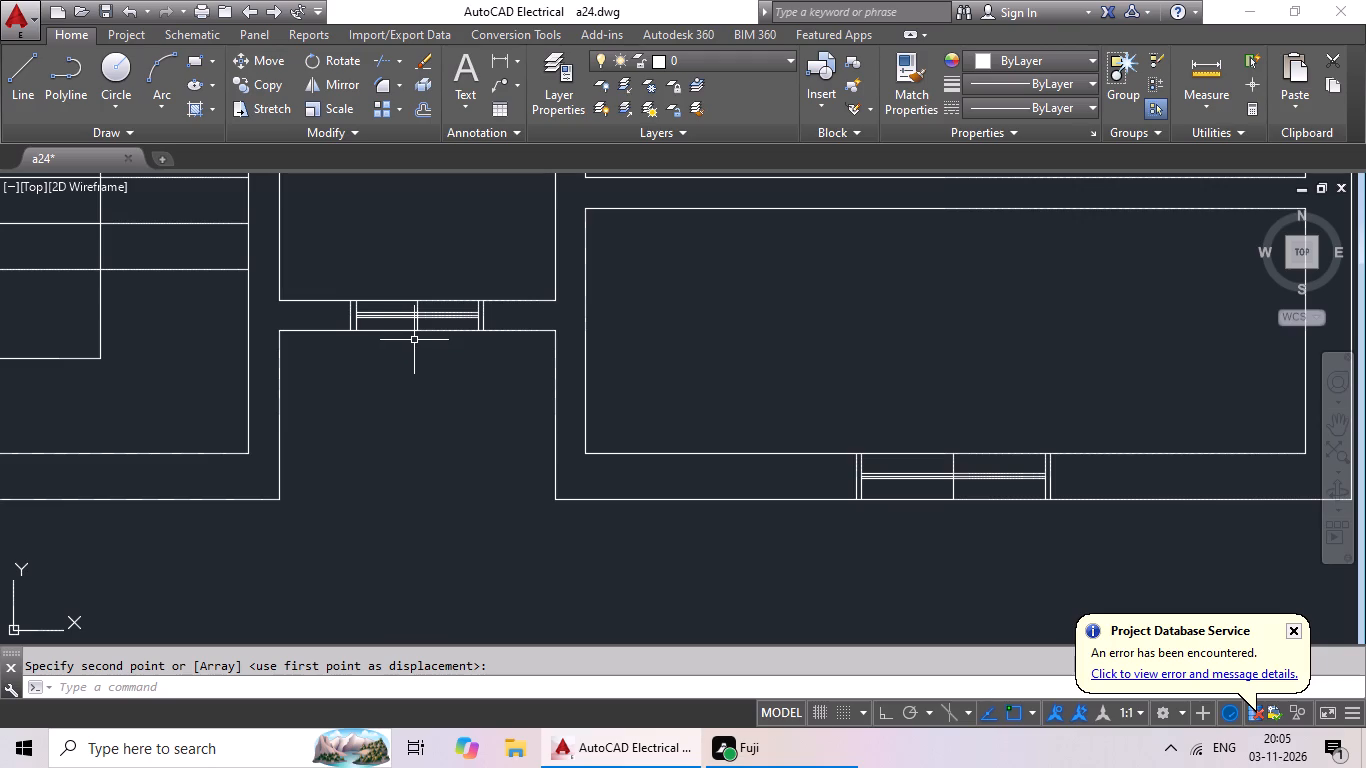
pyautogui.scroll(-2, 422, 320)
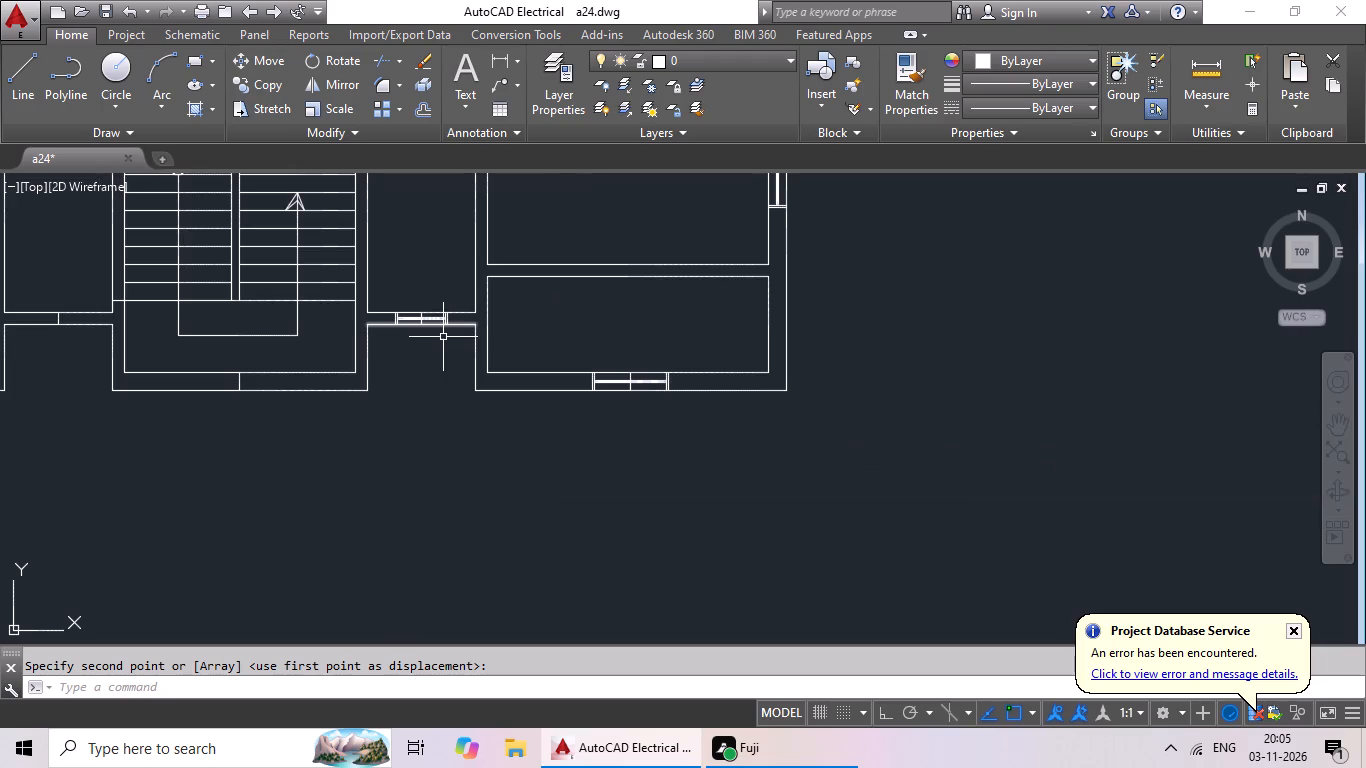
pyautogui.scroll(-3, 447, 340)
pyautogui.scroll(-3, 536, 319)
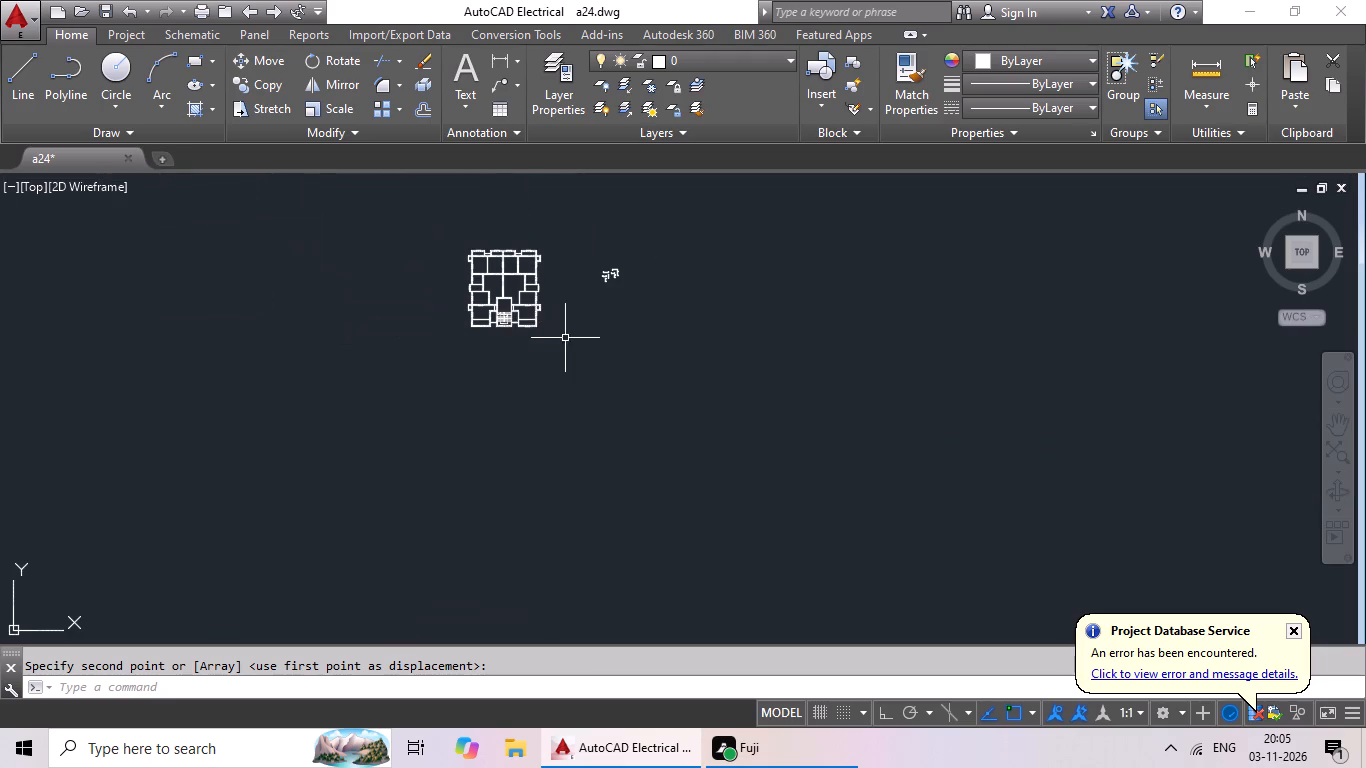
pyautogui.scroll(6, 523, 318)
pyautogui.moveTo(524, 313); pyautogui.dragTo(646, 311, button='middle')
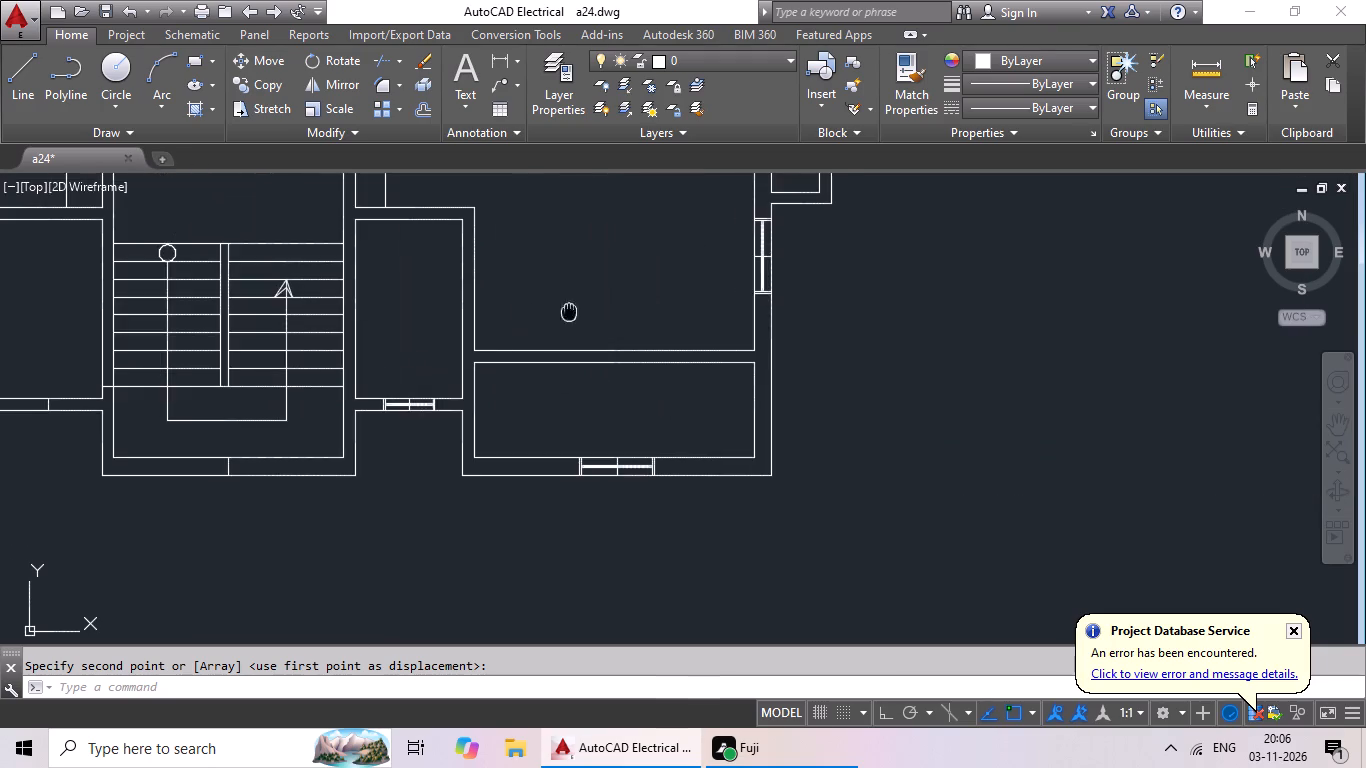
pyautogui.moveTo(646, 311); pyautogui.dragTo(772, 311, button='middle')
pyautogui.moveTo(773, 311); pyautogui.dragTo(595, 405, button='middle')
pyautogui.scroll(-1, 636, 372)
pyautogui.moveTo(644, 363); pyautogui.dragTo(570, 377, button='middle')
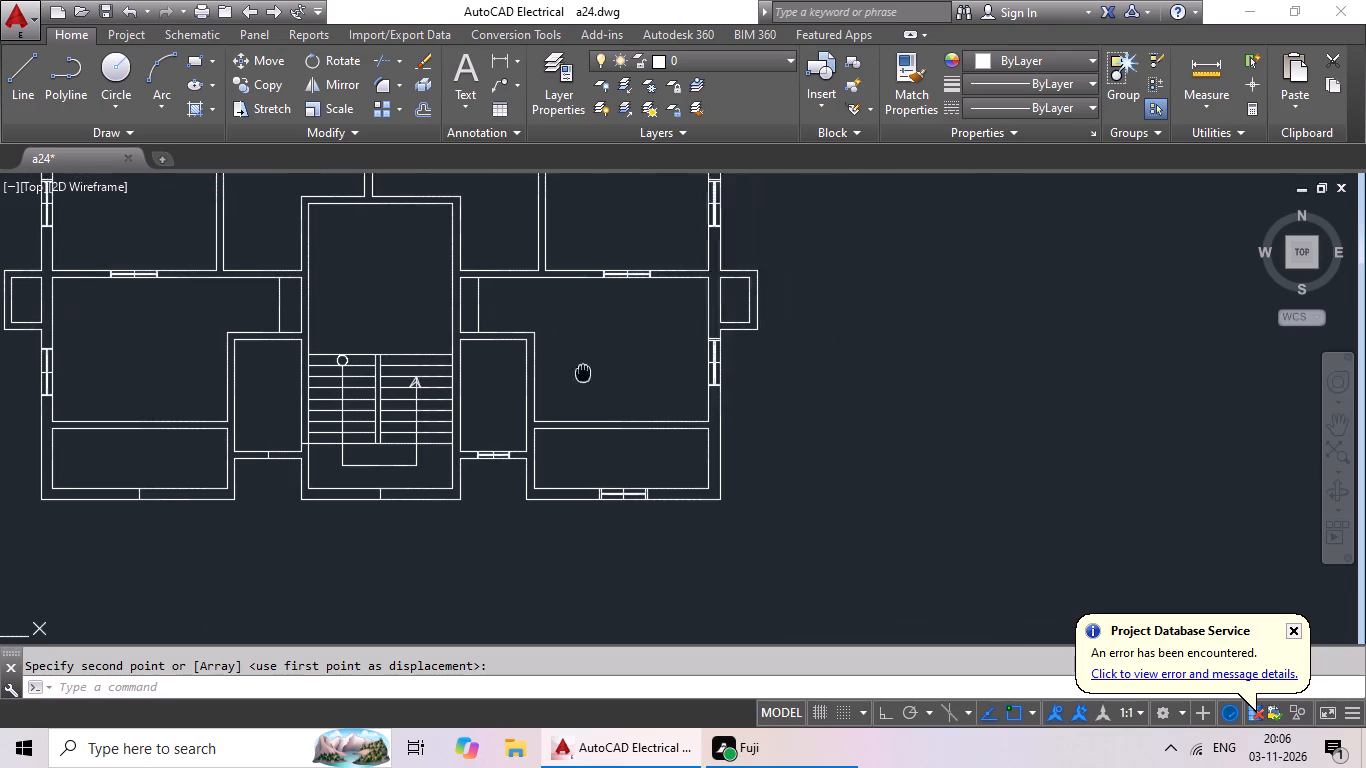
pyautogui.moveTo(570, 377); pyautogui.dragTo(472, 405, button='middle')
pyautogui.moveTo(761, 351); pyautogui.dragTo(487, 403, button='middle')
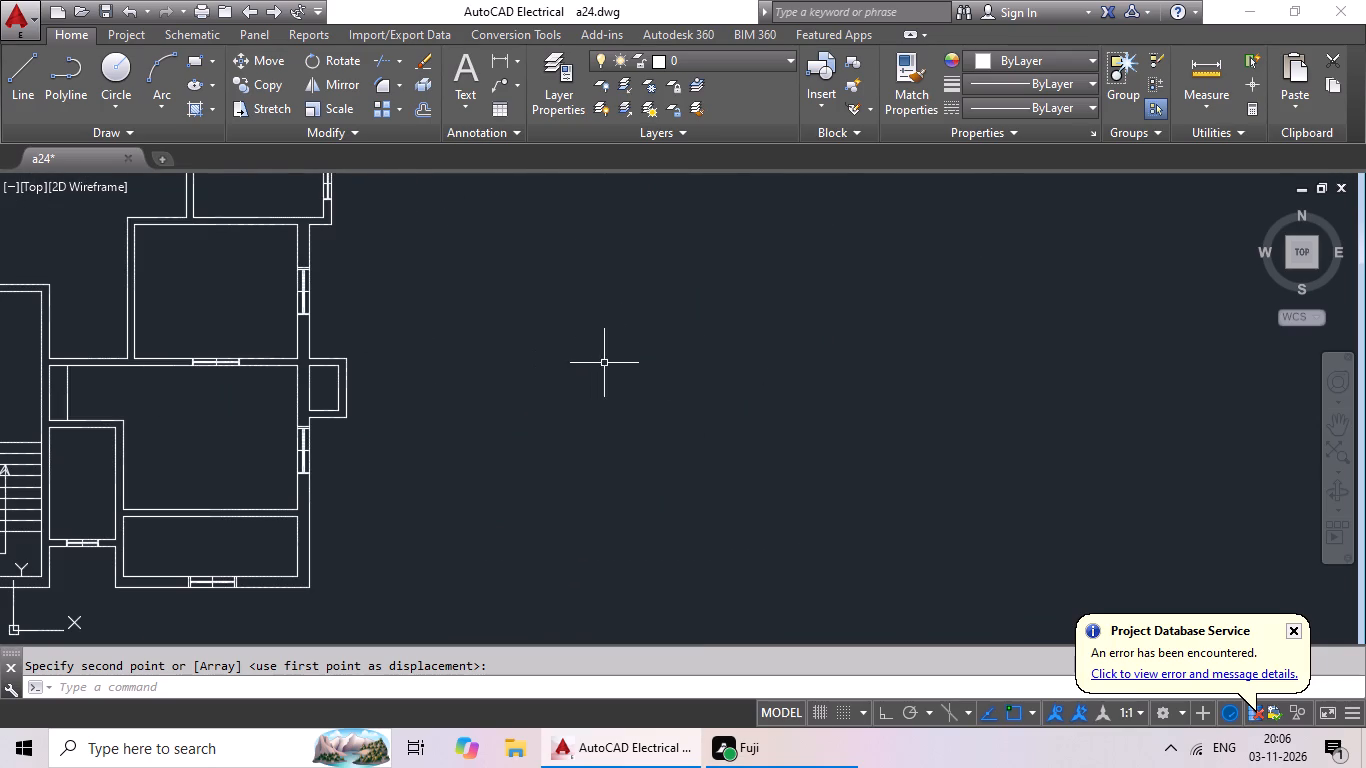
pyautogui.moveTo(643, 335); pyautogui.dragTo(567, 539, button='middle')
pyautogui.scroll(-2, 618, 435)
pyautogui.moveTo(628, 436); pyautogui.dragTo(436, 380, button='middle')
pyautogui.scroll(5, 623, 280)
pyautogui.scroll(3, 273, 300)
pyautogui.scroll(-2, 316, 301)
pyautogui.moveTo(298, 273); pyautogui.dragTo(583, 317)
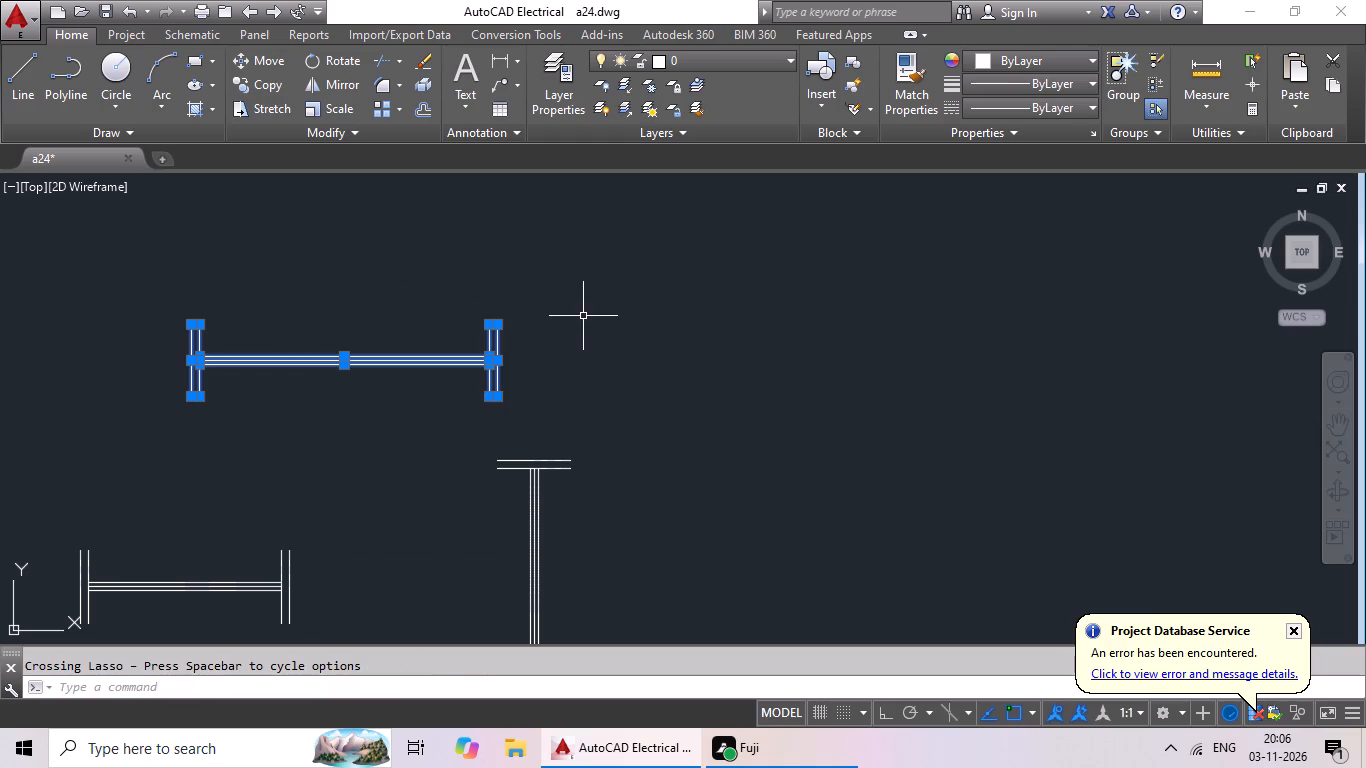
pyautogui.click(231, 78)
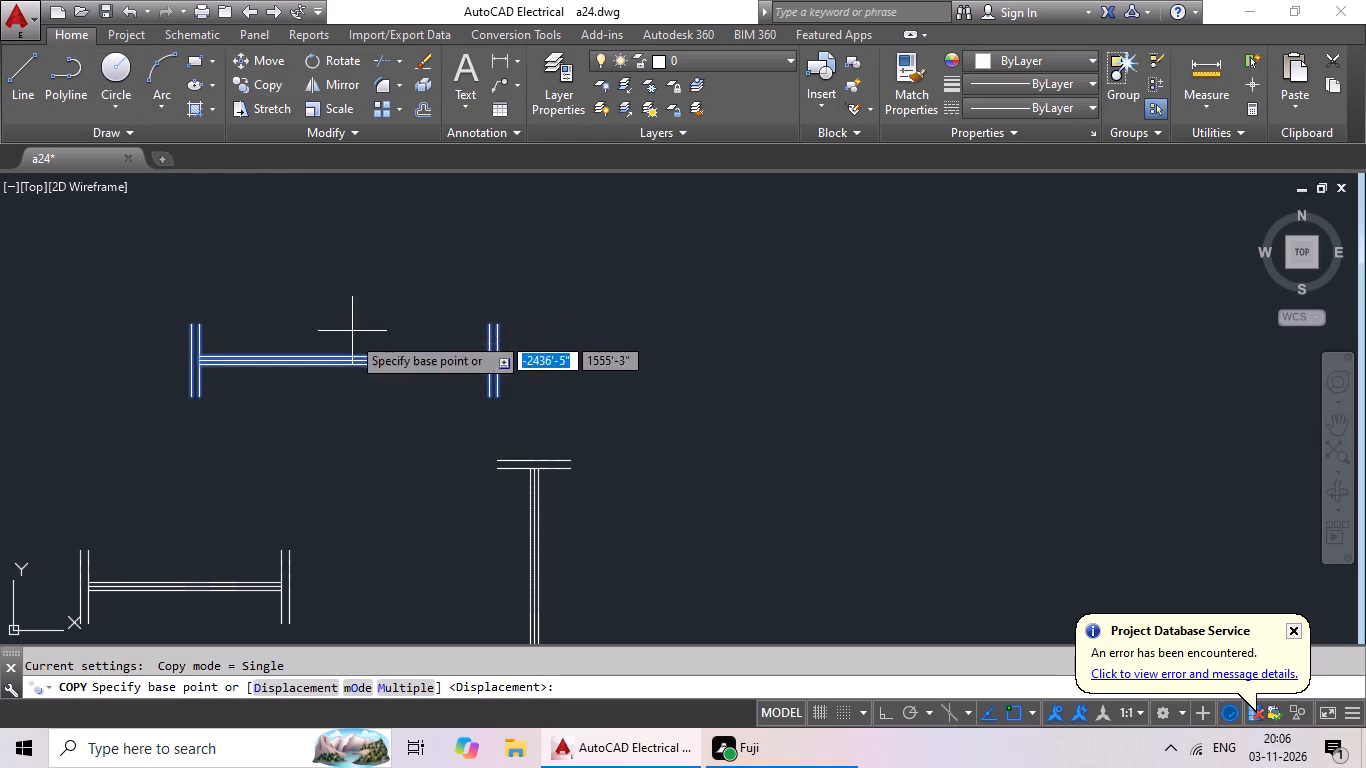
pyautogui.scroll(3, 356, 381)
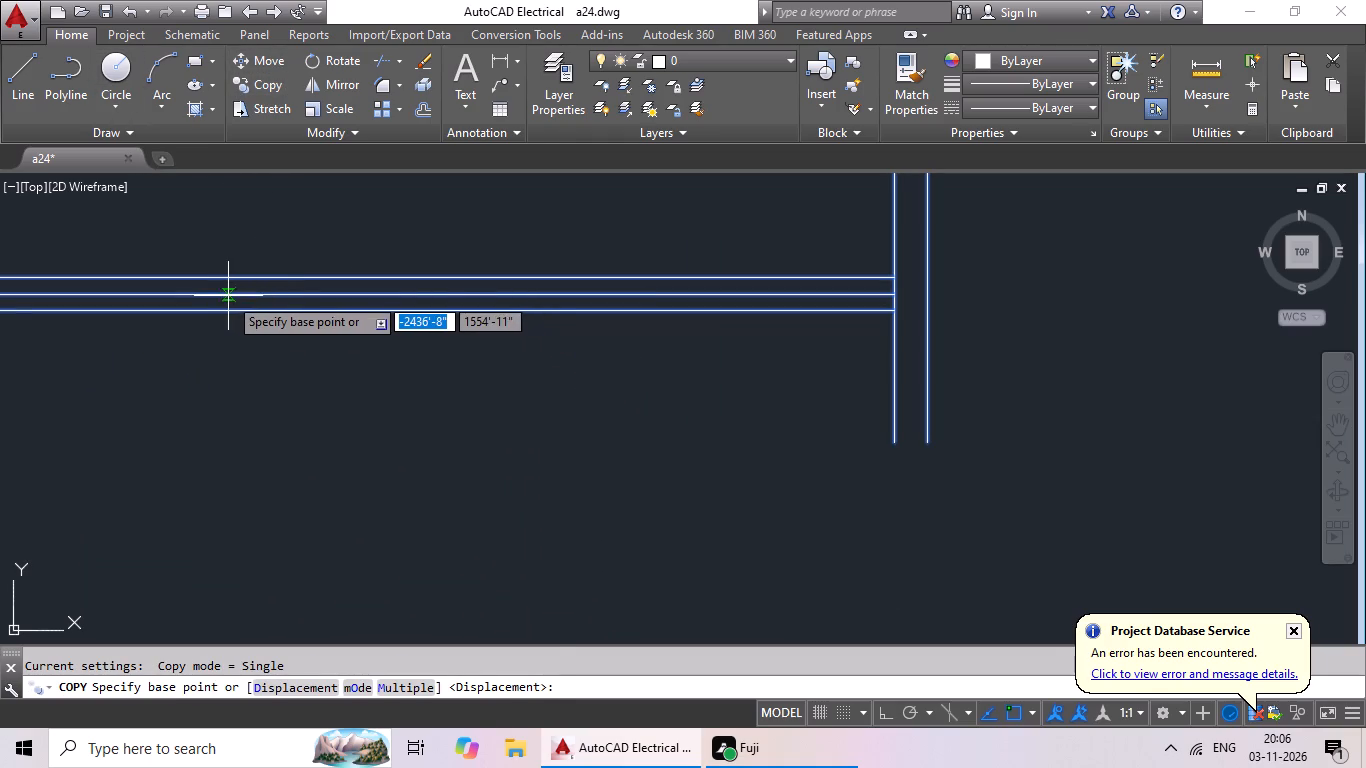
pyautogui.scroll(-2, 228, 296)
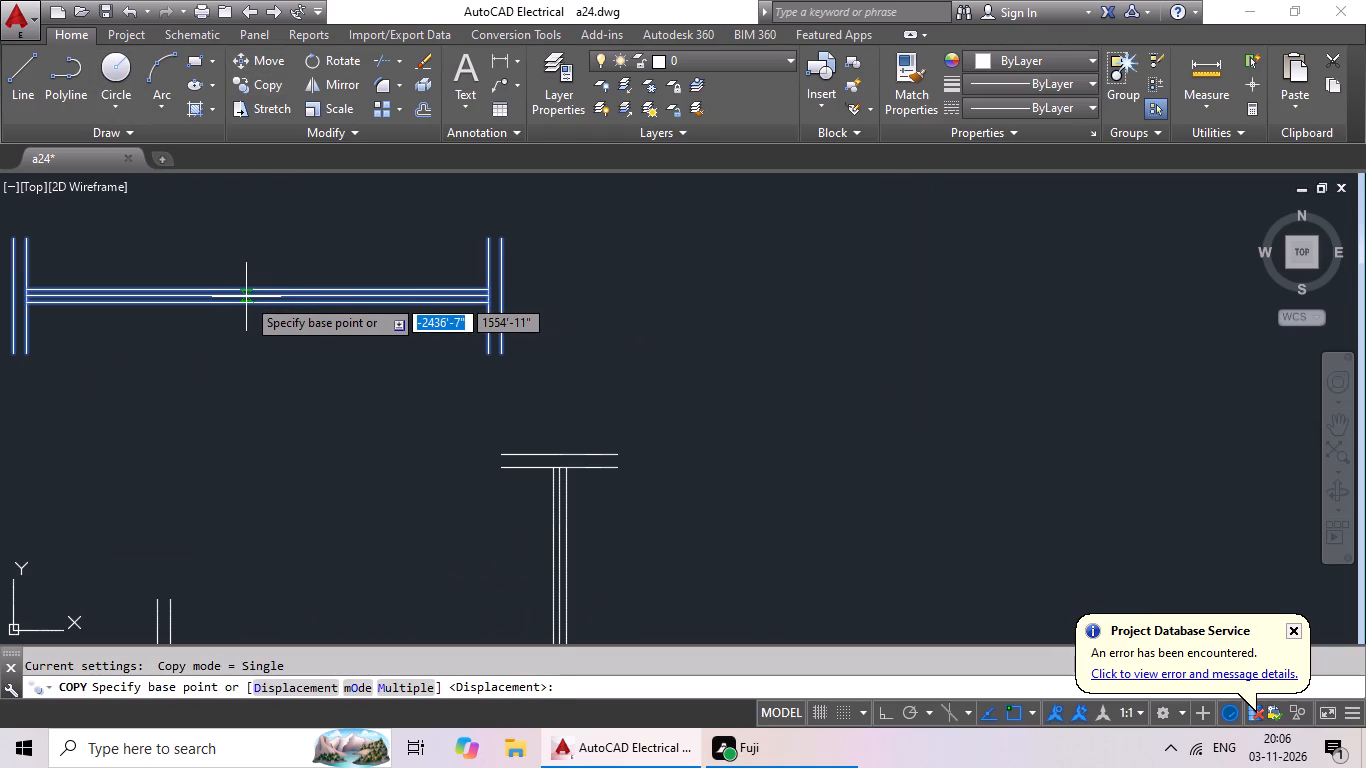
pyautogui.click(261, 296)
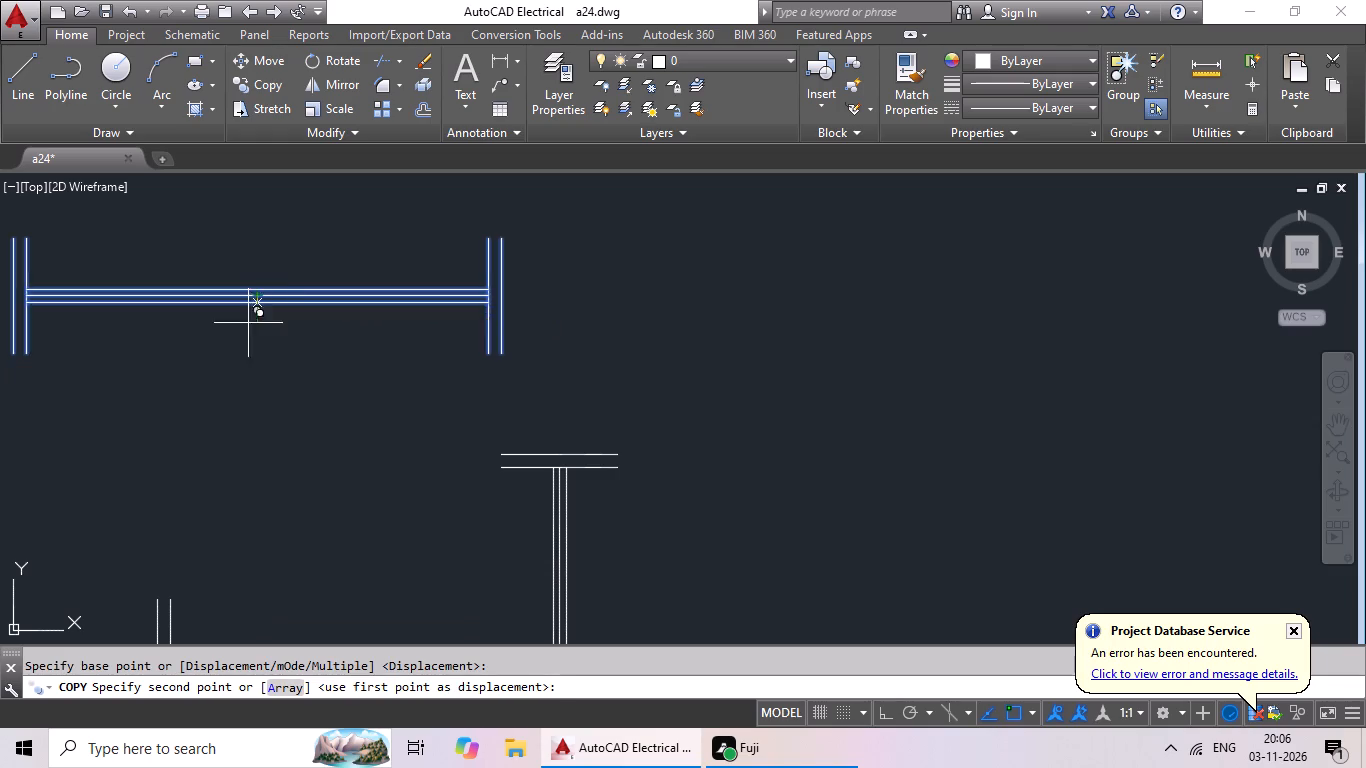
pyautogui.scroll(-3, 210, 433)
pyautogui.moveTo(186, 509); pyautogui.dragTo(464, 186, button='middle')
pyautogui.scroll(-1, 338, 284)
pyautogui.moveTo(296, 330); pyautogui.dragTo(433, 247, button='middle')
pyautogui.scroll(-1, 221, 417)
pyautogui.moveTo(220, 417); pyautogui.dragTo(348, 346, button='middle')
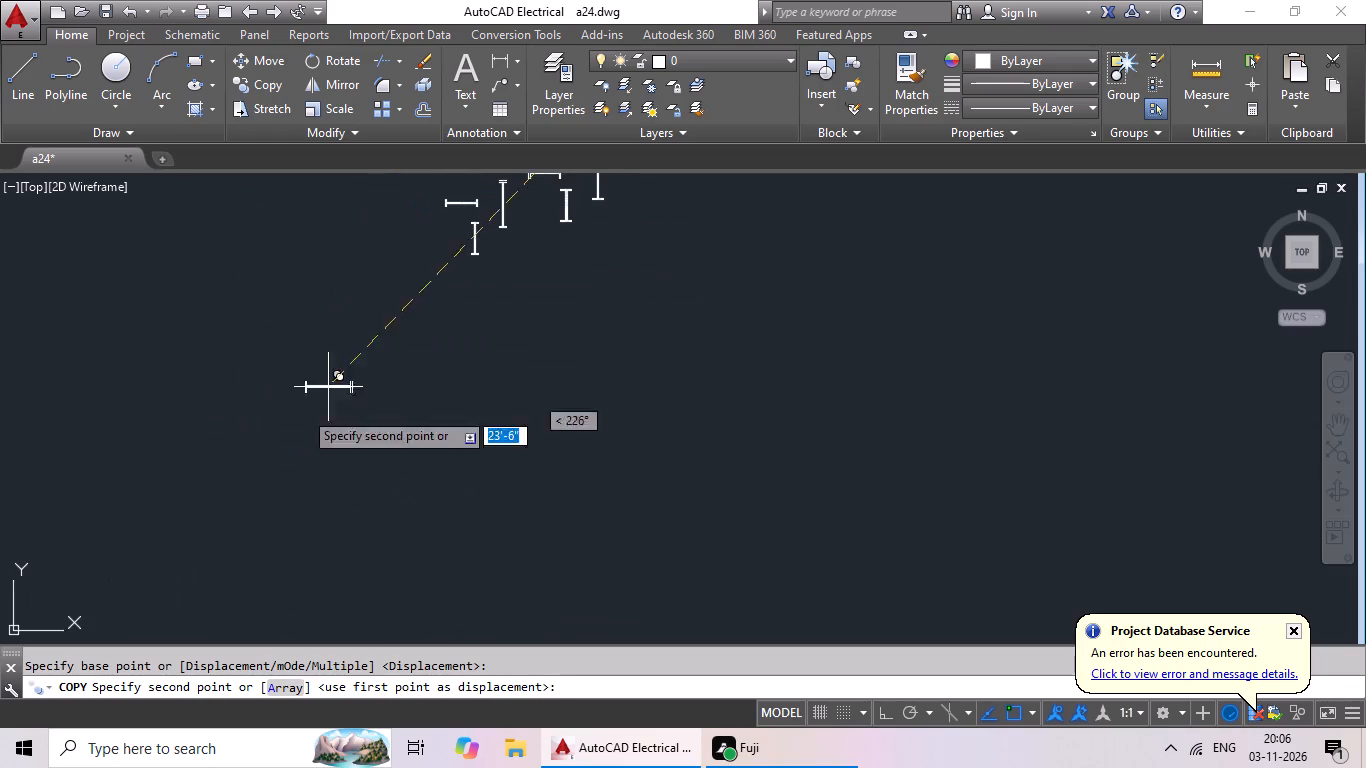
pyautogui.moveTo(243, 446); pyautogui.dragTo(423, 348, button='middle')
pyautogui.scroll(-1, 256, 455)
pyautogui.moveTo(255, 455); pyautogui.dragTo(462, 364, button='middle')
pyautogui.moveTo(83, 512); pyautogui.dragTo(258, 472, button='middle')
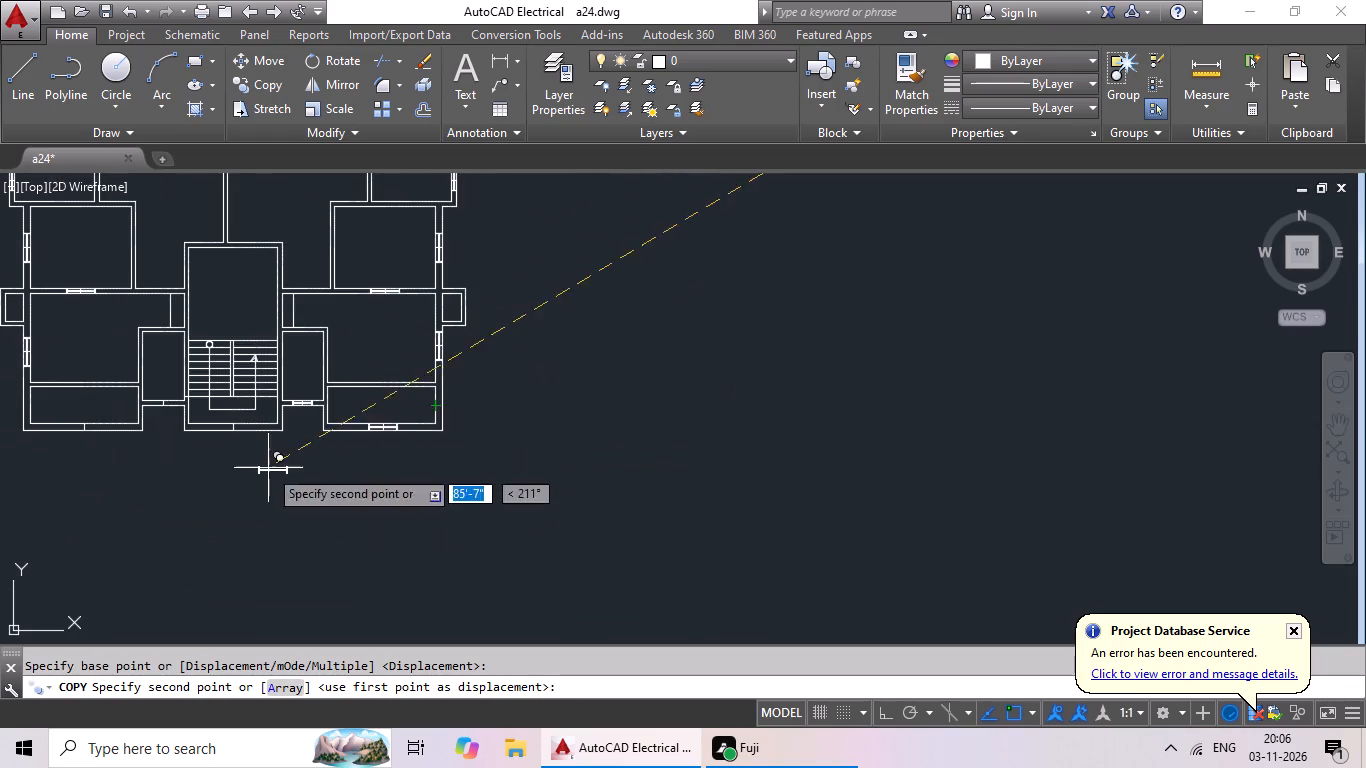
pyautogui.scroll(5, 225, 420)
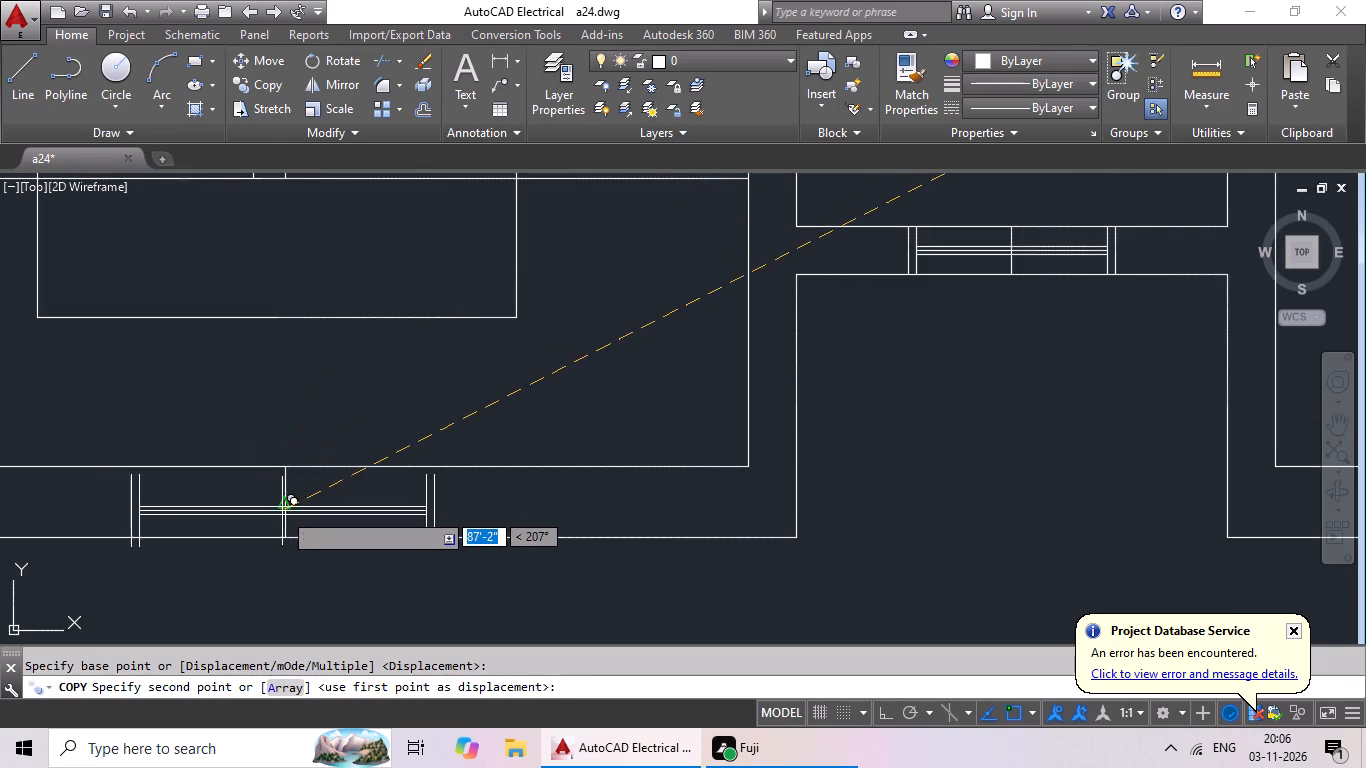
pyautogui.click(286, 504)
pyautogui.scroll(-4, 408, 508)
pyautogui.moveTo(382, 548); pyautogui.dragTo(455, 512, button='middle')
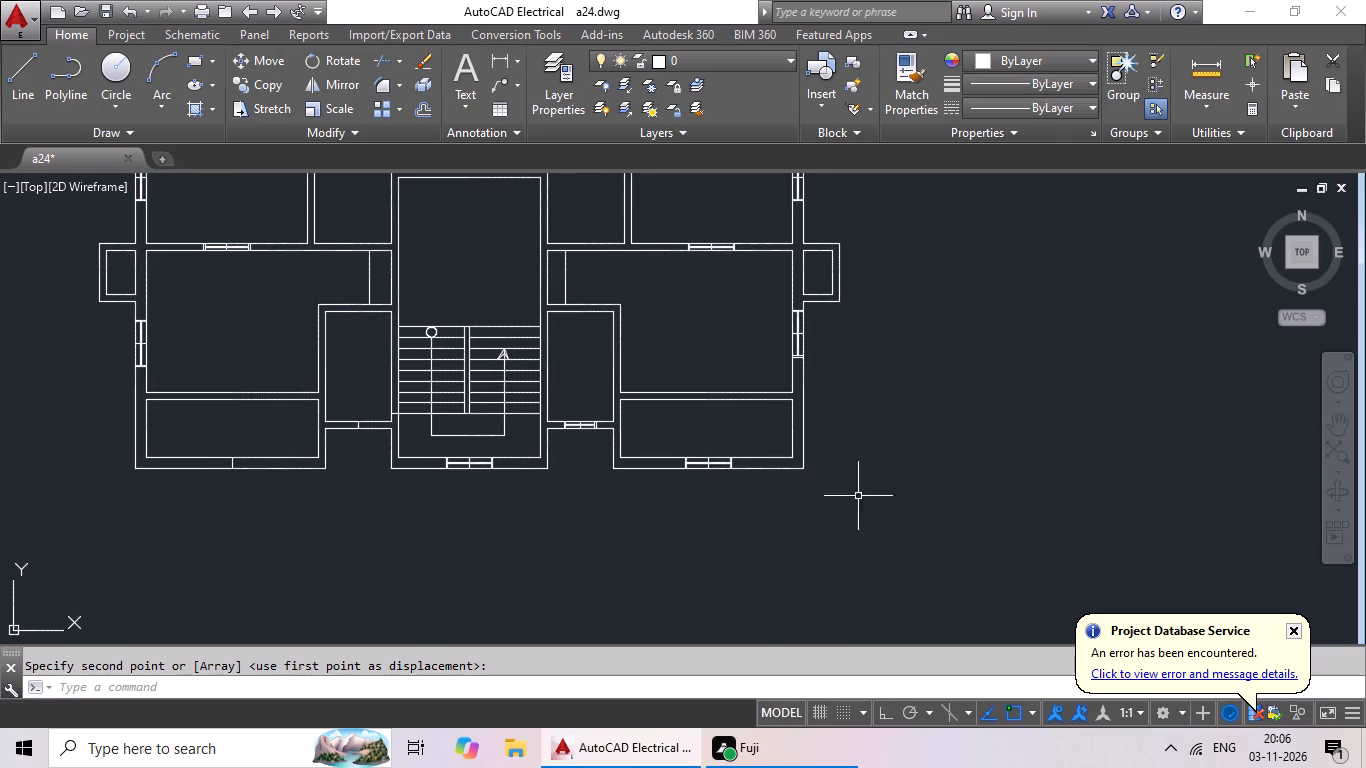
pyautogui.scroll(-1, 956, 442)
pyautogui.moveTo(1029, 364); pyautogui.dragTo(782, 417, button='middle')
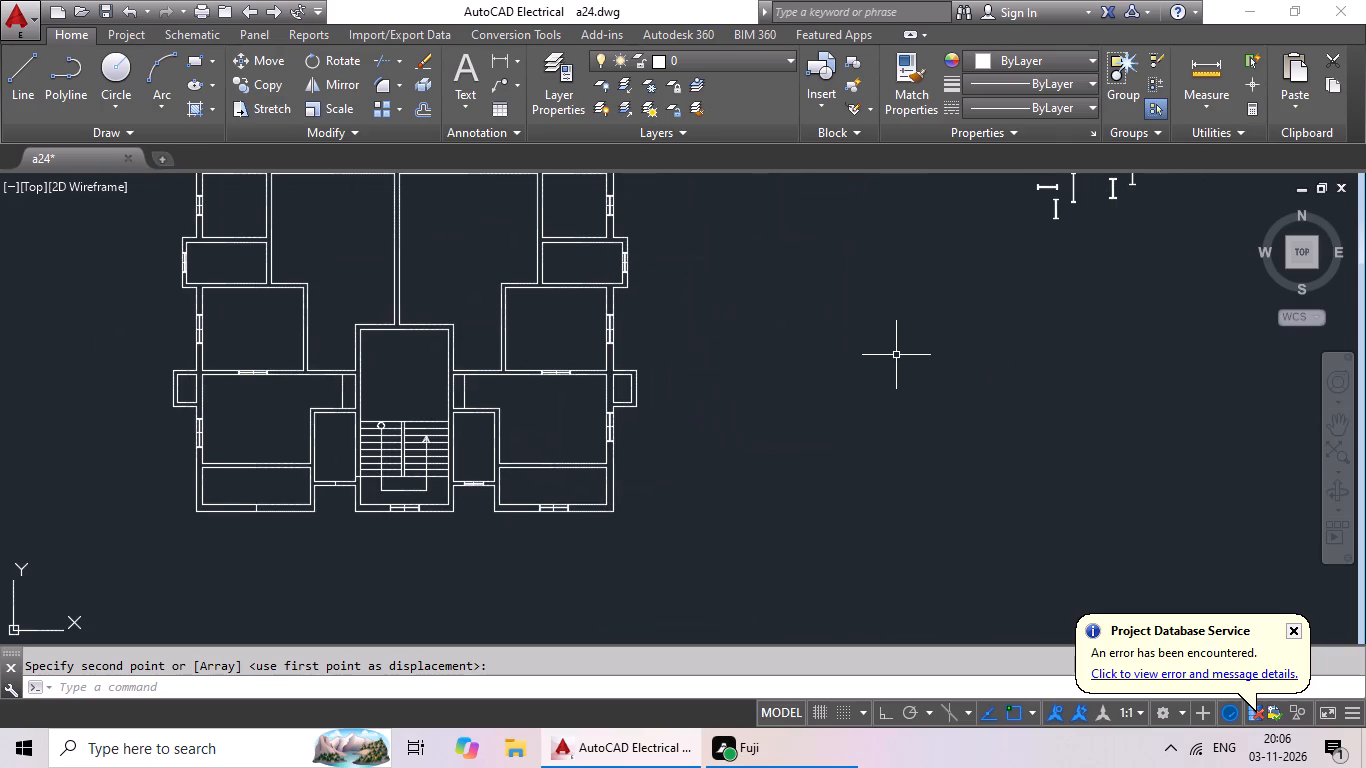
# Copy the short horizontal window symbol with the narrower end caps to the midpoint mark on the south wall of the small room west of the staircase.
pyautogui.moveTo(893, 358); pyautogui.dragTo(883, 375, button='middle')
pyautogui.moveTo(971, 318); pyautogui.dragTo(918, 362, button='middle')
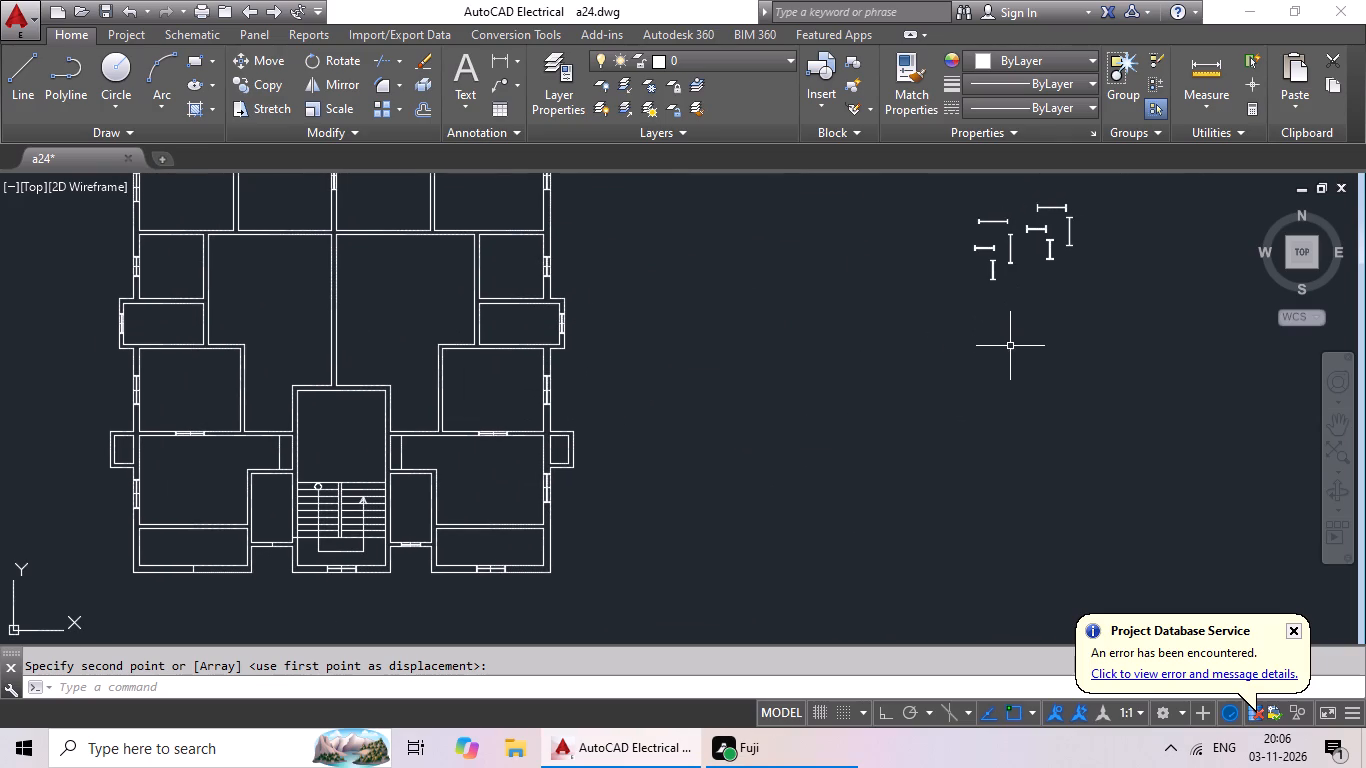
pyautogui.middleClick(980, 351)
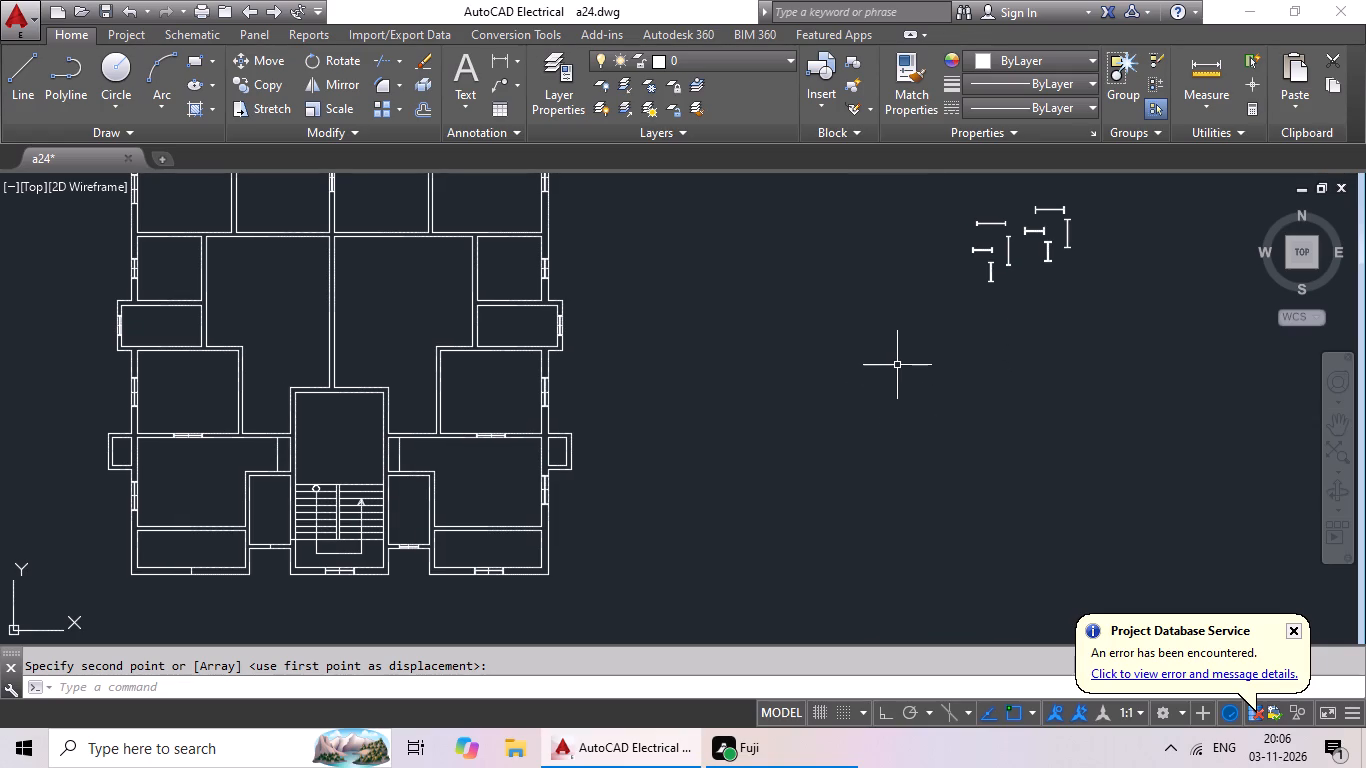
pyautogui.moveTo(898, 363); pyautogui.dragTo(700, 496, button='middle')
pyautogui.moveTo(834, 405); pyautogui.dragTo(857, 347, button='middle')
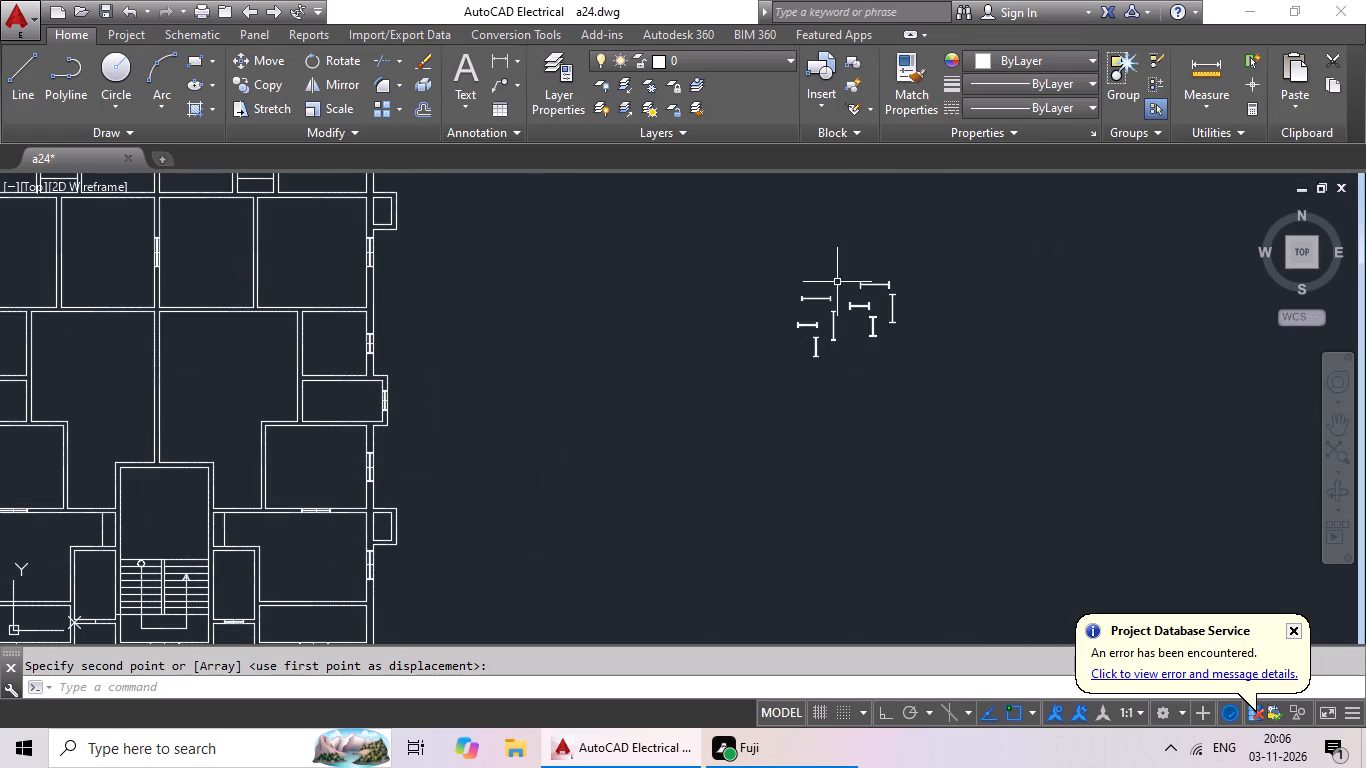
pyautogui.scroll(4, 837, 282)
pyautogui.moveTo(814, 463); pyautogui.dragTo(814, 229, button='middle')
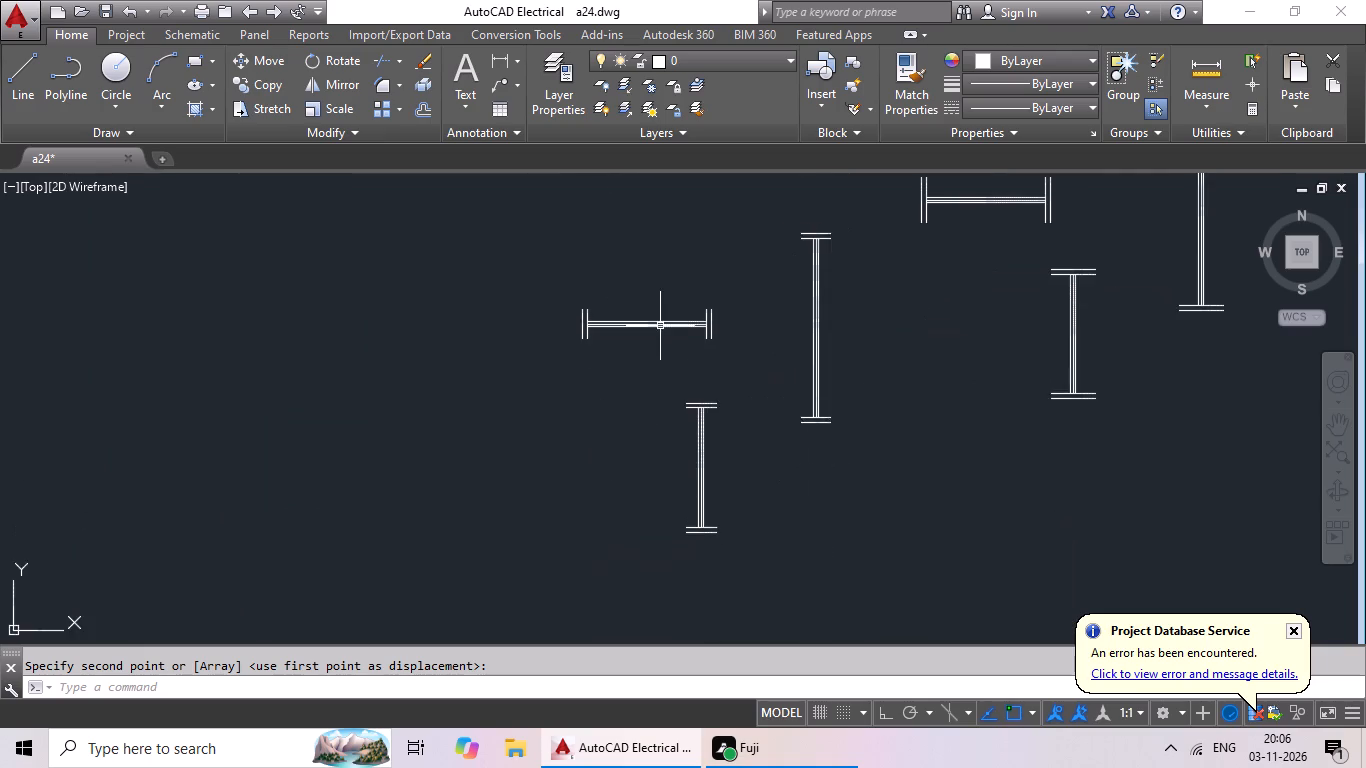
pyautogui.scroll(2, 657, 327)
pyautogui.moveTo(671, 242); pyautogui.dragTo(871, 297)
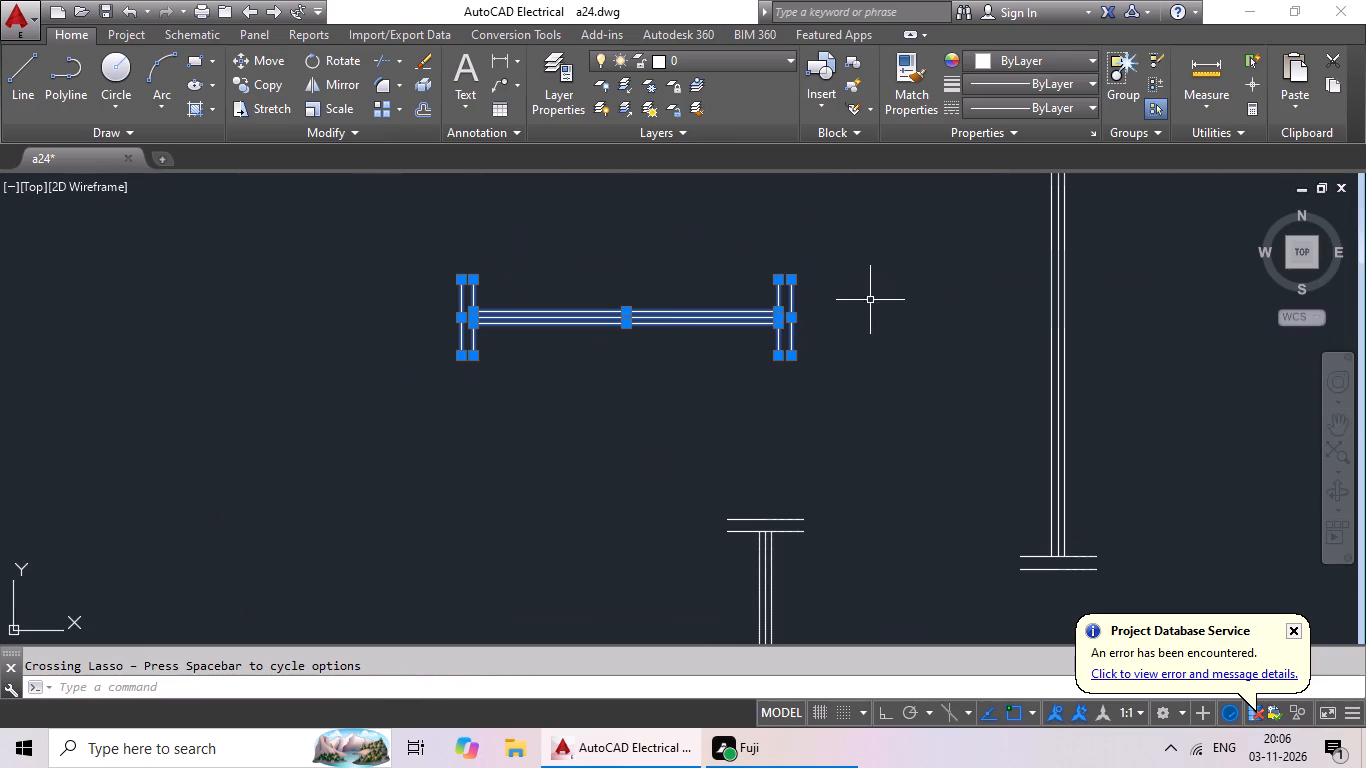
pyautogui.click(234, 78)
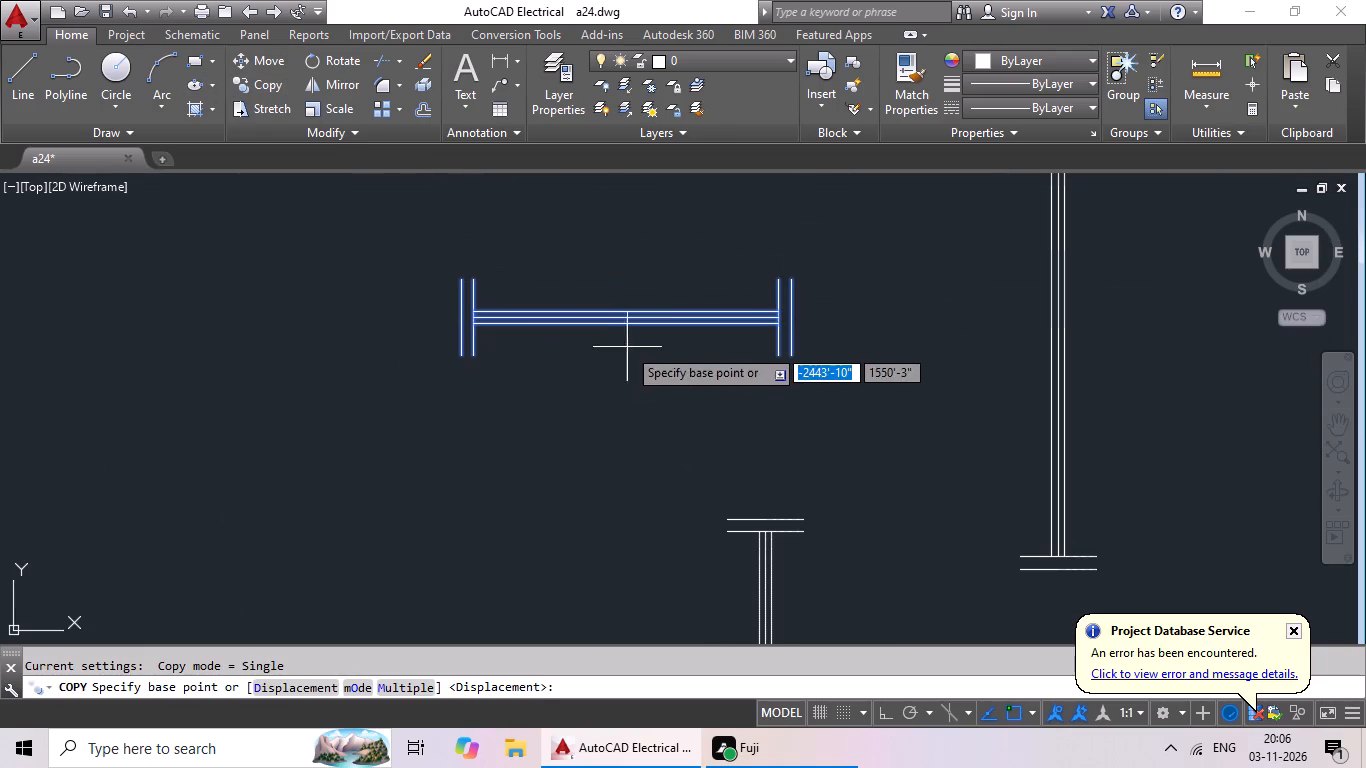
pyautogui.scroll(2, 651, 320)
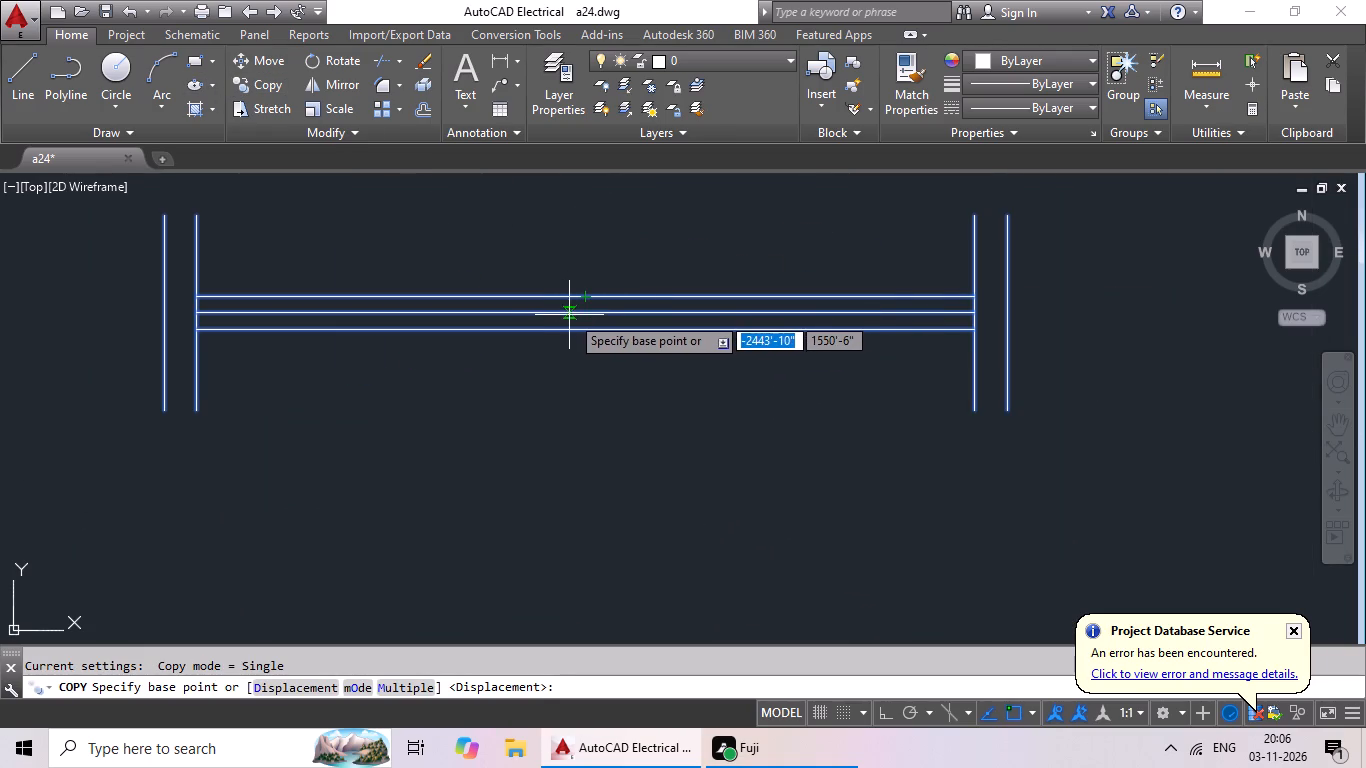
pyautogui.click(583, 314)
pyautogui.scroll(-3, 276, 525)
pyautogui.moveTo(503, 297); pyautogui.dragTo(630, 176, button='middle')
pyautogui.scroll(-1, 501, 299)
pyautogui.scroll(-1, 267, 462)
pyautogui.moveTo(261, 467); pyautogui.dragTo(693, 145, button='middle')
pyautogui.scroll(-2, 420, 356)
pyautogui.moveTo(384, 408); pyautogui.dragTo(753, 151, button='middle')
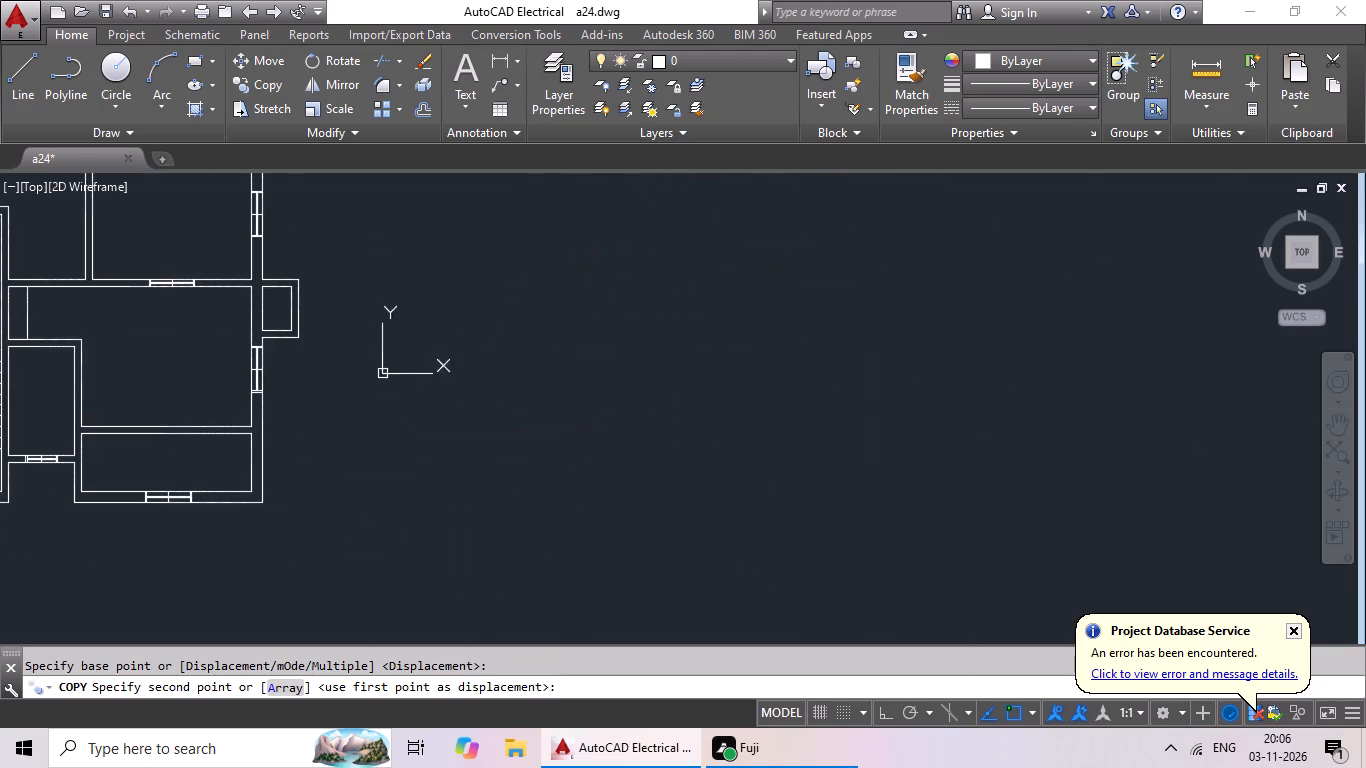
pyautogui.moveTo(388, 357); pyautogui.dragTo(696, 275, button='middle')
pyautogui.moveTo(176, 428); pyautogui.dragTo(465, 420, button='middle')
pyautogui.scroll(3, 414, 380)
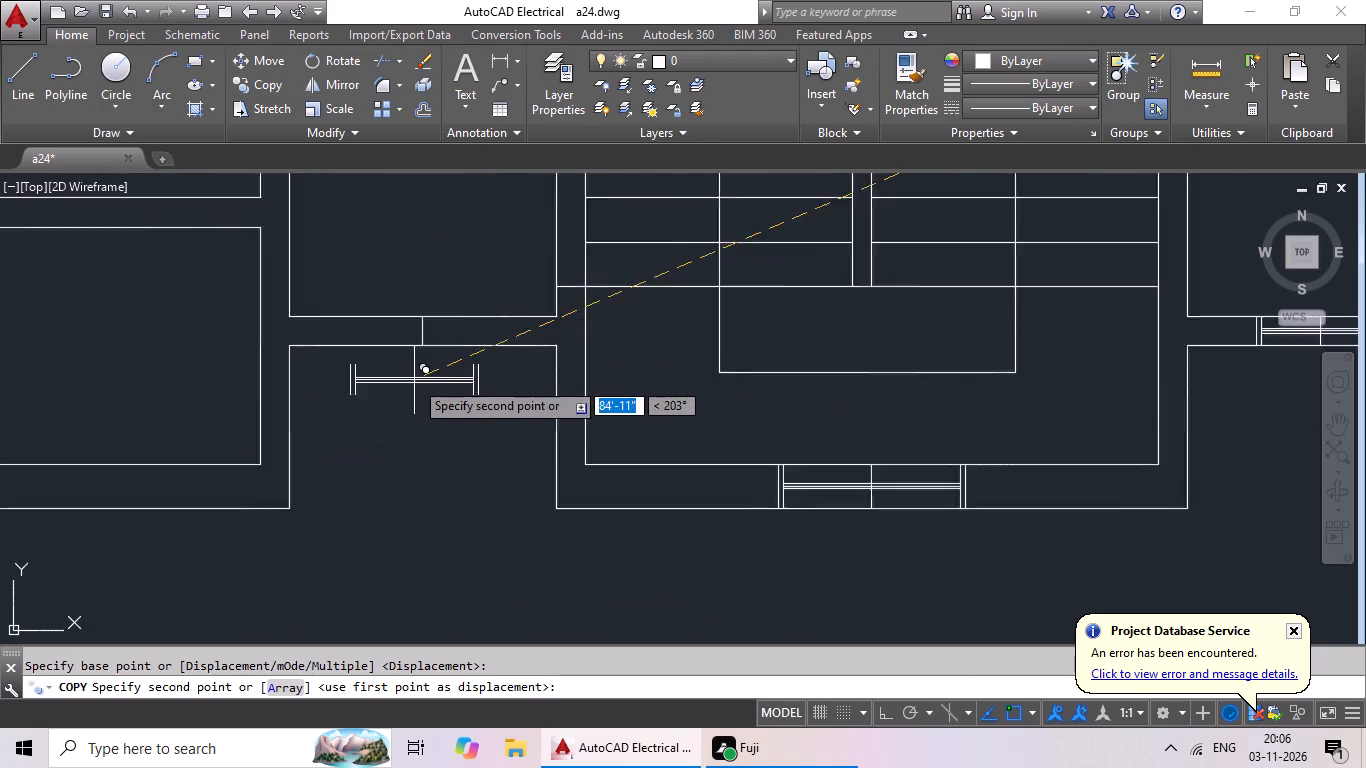
pyautogui.scroll(2, 414, 380)
pyautogui.click(430, 255)
pyautogui.scroll(-3, 441, 259)
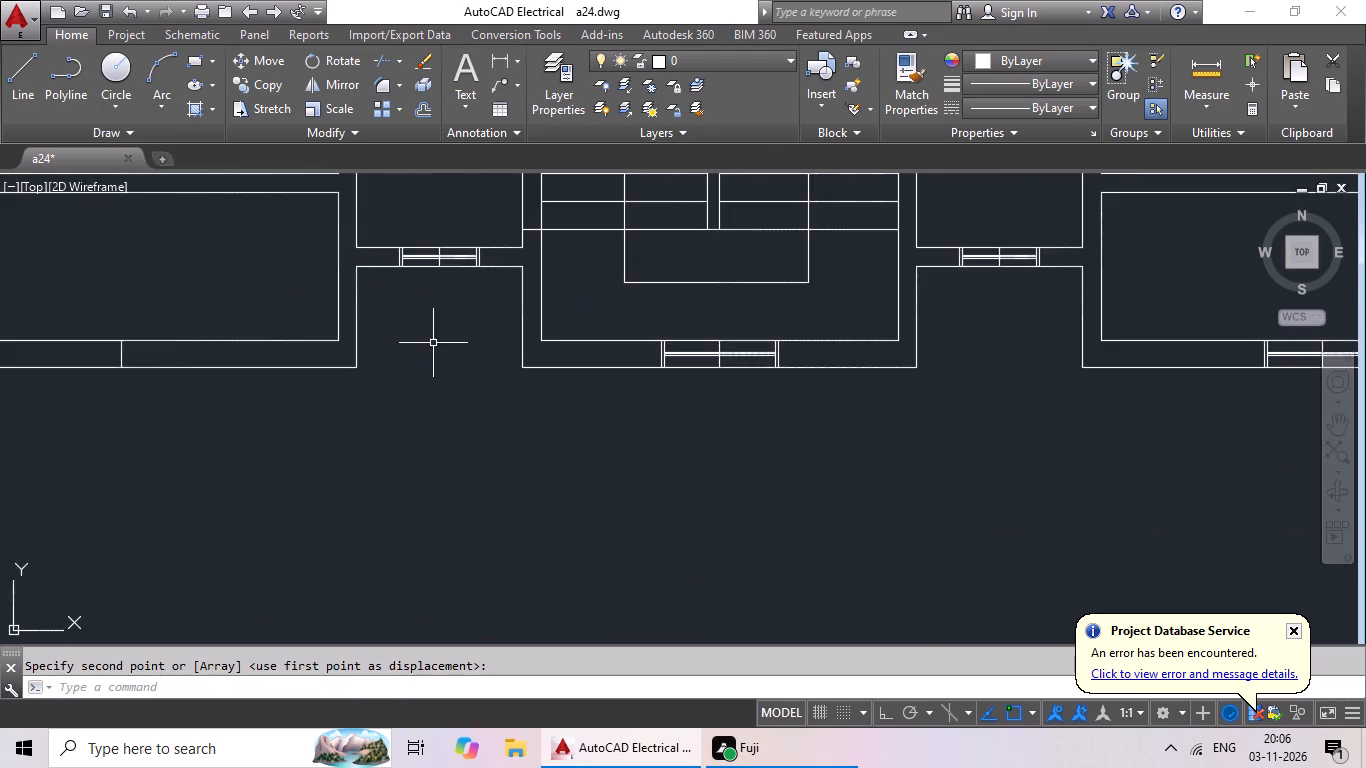
# Copy the long horizontal window symbol with the wider end caps to the midpoint mark on the south wall of the southwest corner room.
pyautogui.moveTo(431, 363); pyautogui.dragTo(604, 290, button='middle')
pyautogui.scroll(-2, 606, 297)
pyautogui.moveTo(603, 314); pyautogui.dragTo(339, 504, button='middle')
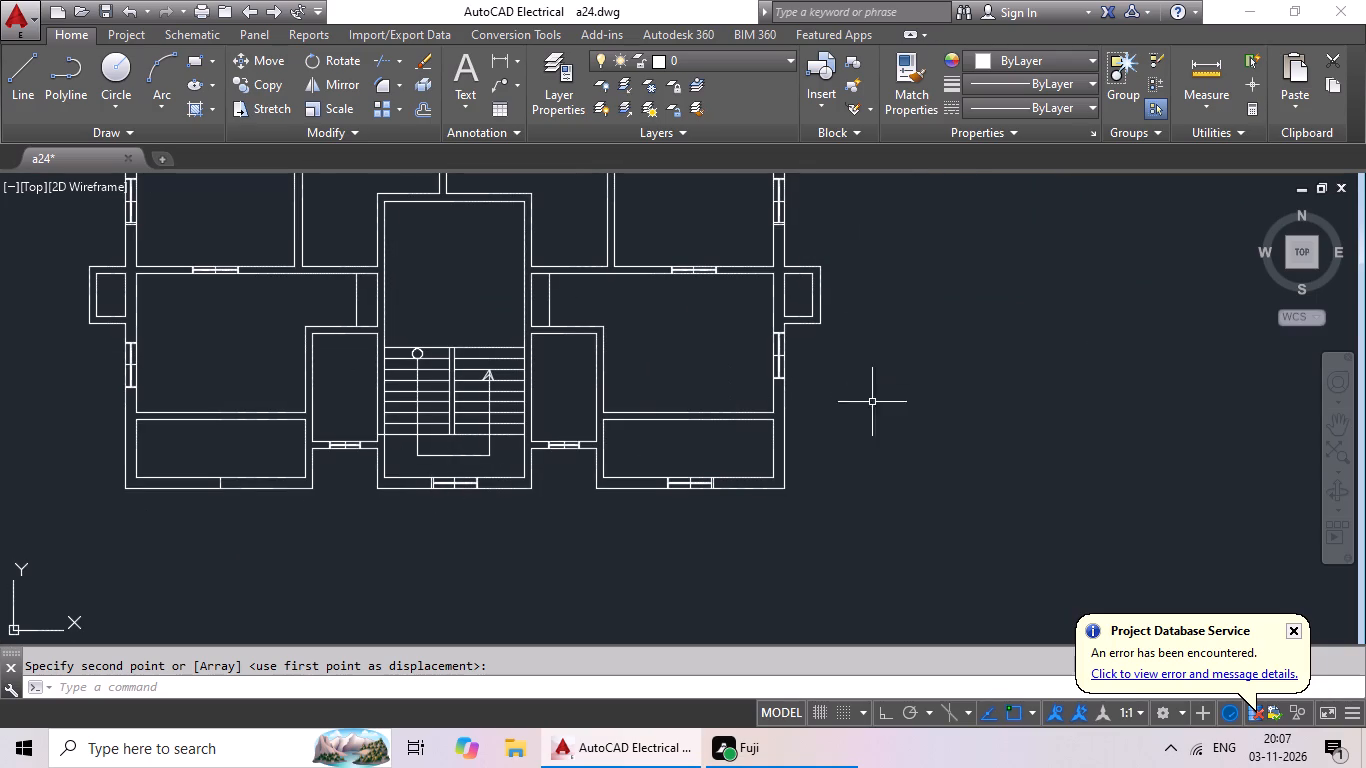
pyautogui.moveTo(979, 299); pyautogui.dragTo(723, 353, button='middle')
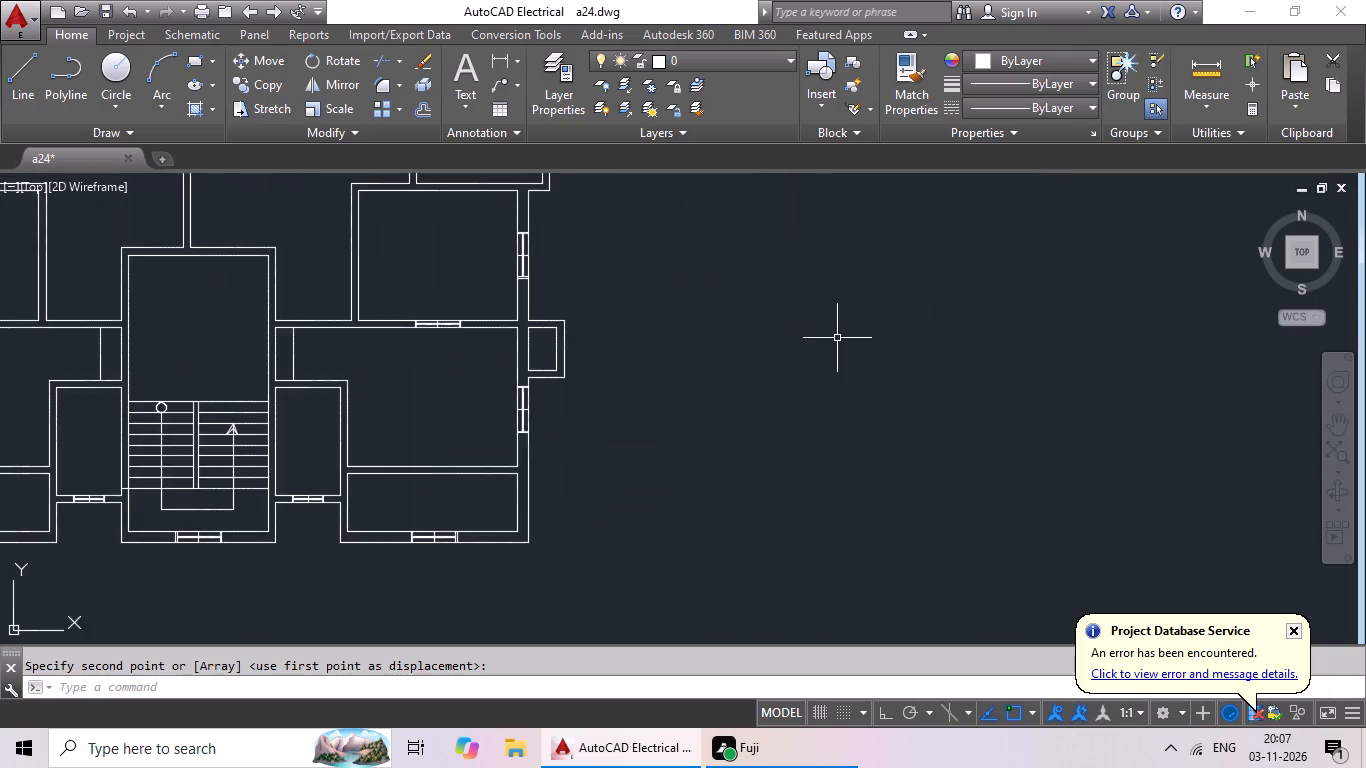
pyautogui.scroll(-2, 838, 338)
pyautogui.moveTo(897, 321); pyautogui.dragTo(796, 362, button='middle')
pyautogui.moveTo(852, 310); pyautogui.dragTo(685, 387, button='middle')
pyautogui.scroll(4, 795, 309)
pyautogui.scroll(3, 534, 326)
pyautogui.moveTo(559, 227); pyautogui.dragTo(395, 221)
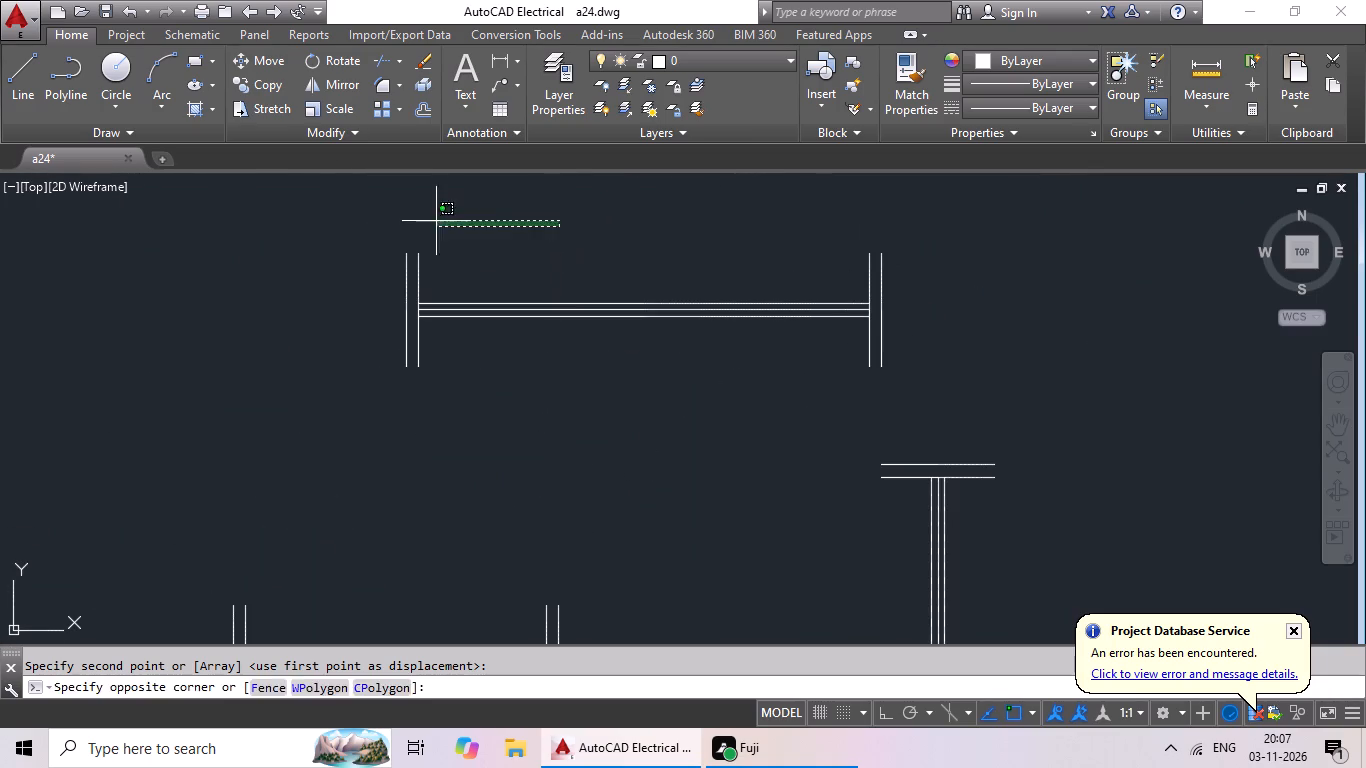
pyautogui.moveTo(395, 221); pyautogui.dragTo(996, 244)
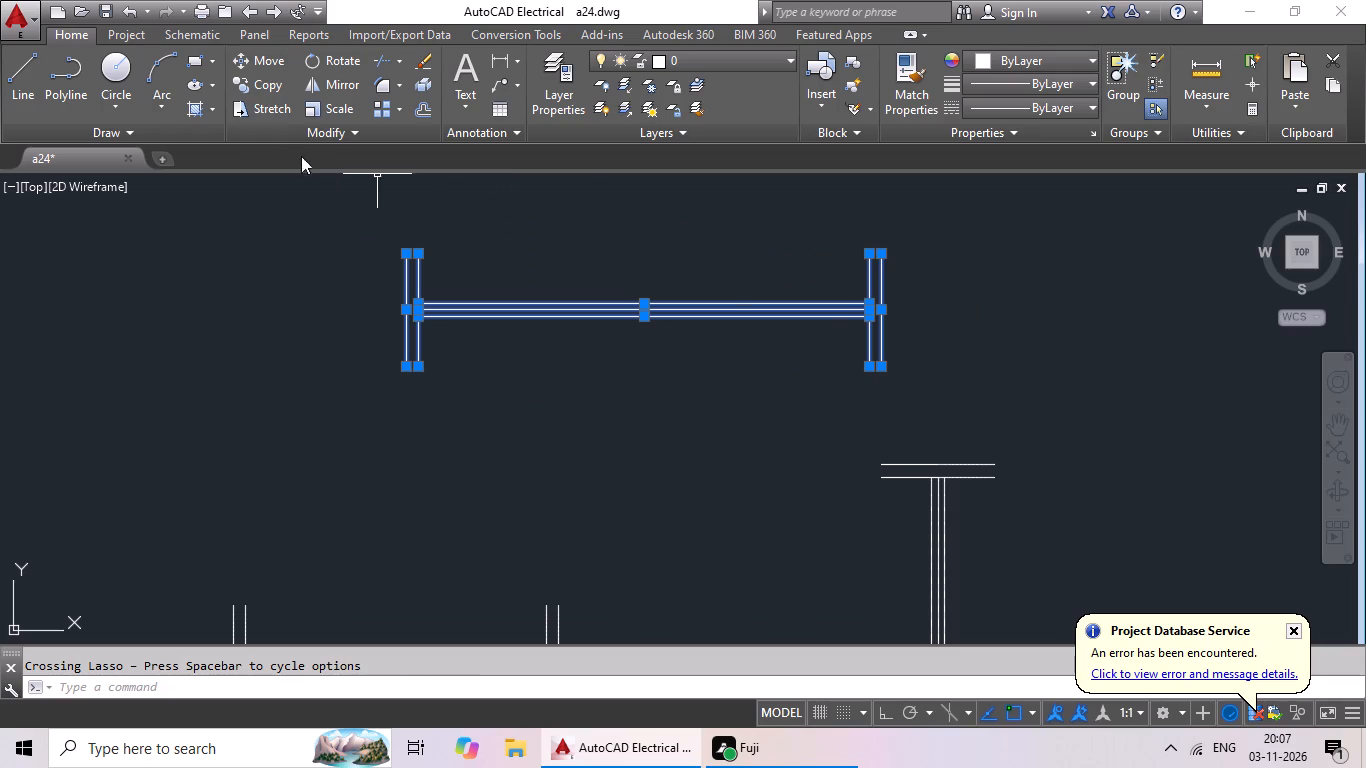
pyautogui.click(260, 86)
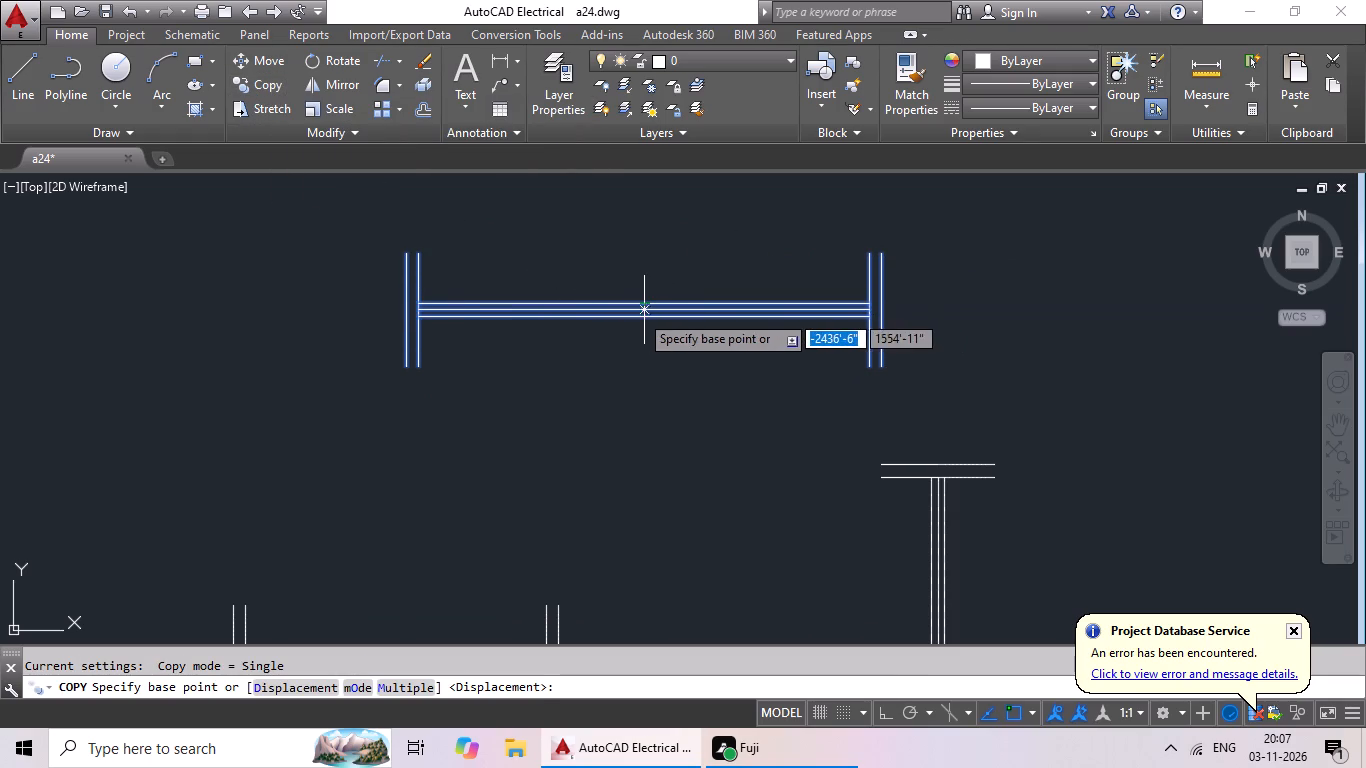
pyautogui.moveTo(642, 311); pyautogui.dragTo(633, 312)
pyautogui.scroll(-3, 217, 541)
pyautogui.moveTo(208, 552); pyautogui.dragTo(480, 278, button='middle')
pyautogui.scroll(-2, 374, 420)
pyautogui.moveTo(332, 503); pyautogui.dragTo(450, 413, button='middle')
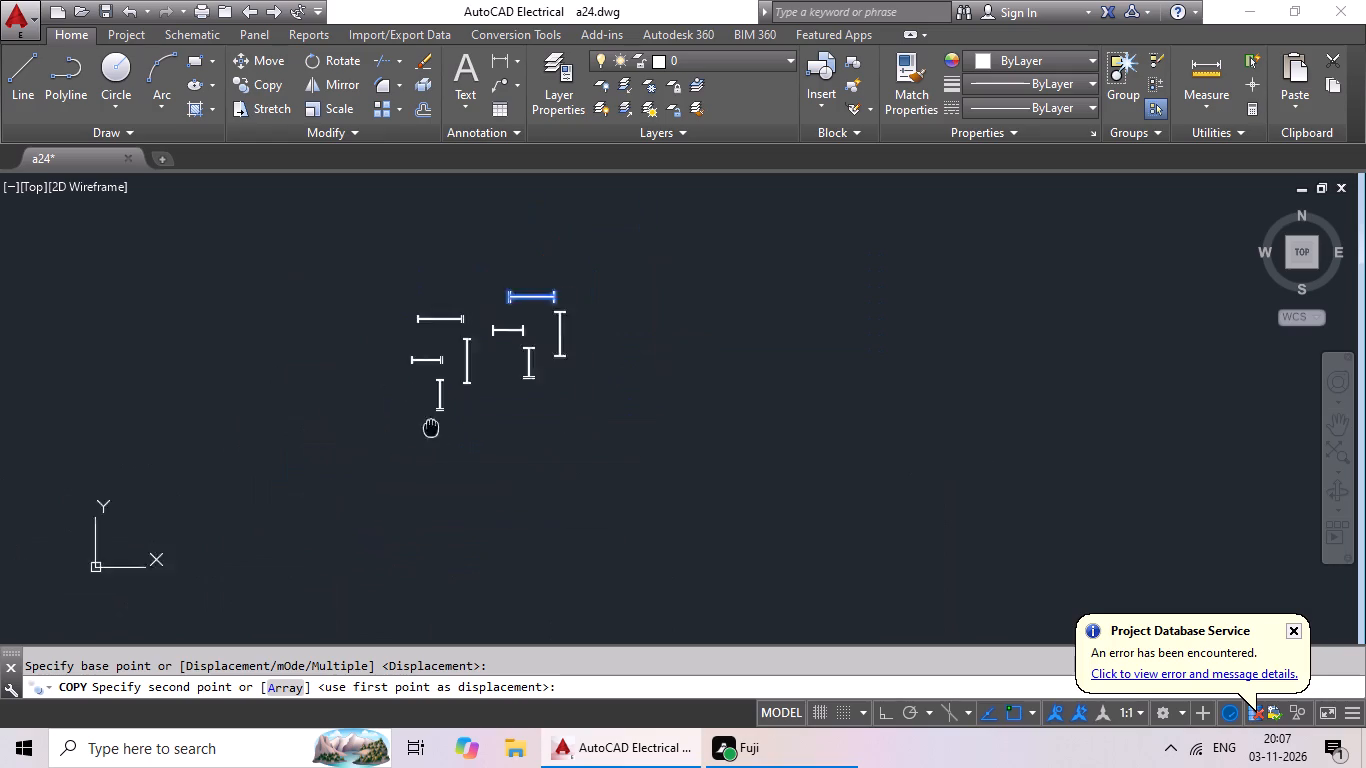
pyautogui.moveTo(450, 413); pyautogui.dragTo(579, 288, button='middle')
pyautogui.scroll(-2, 340, 497)
pyautogui.moveTo(340, 497); pyautogui.dragTo(631, 268, button='middle')
pyautogui.scroll(4, 242, 347)
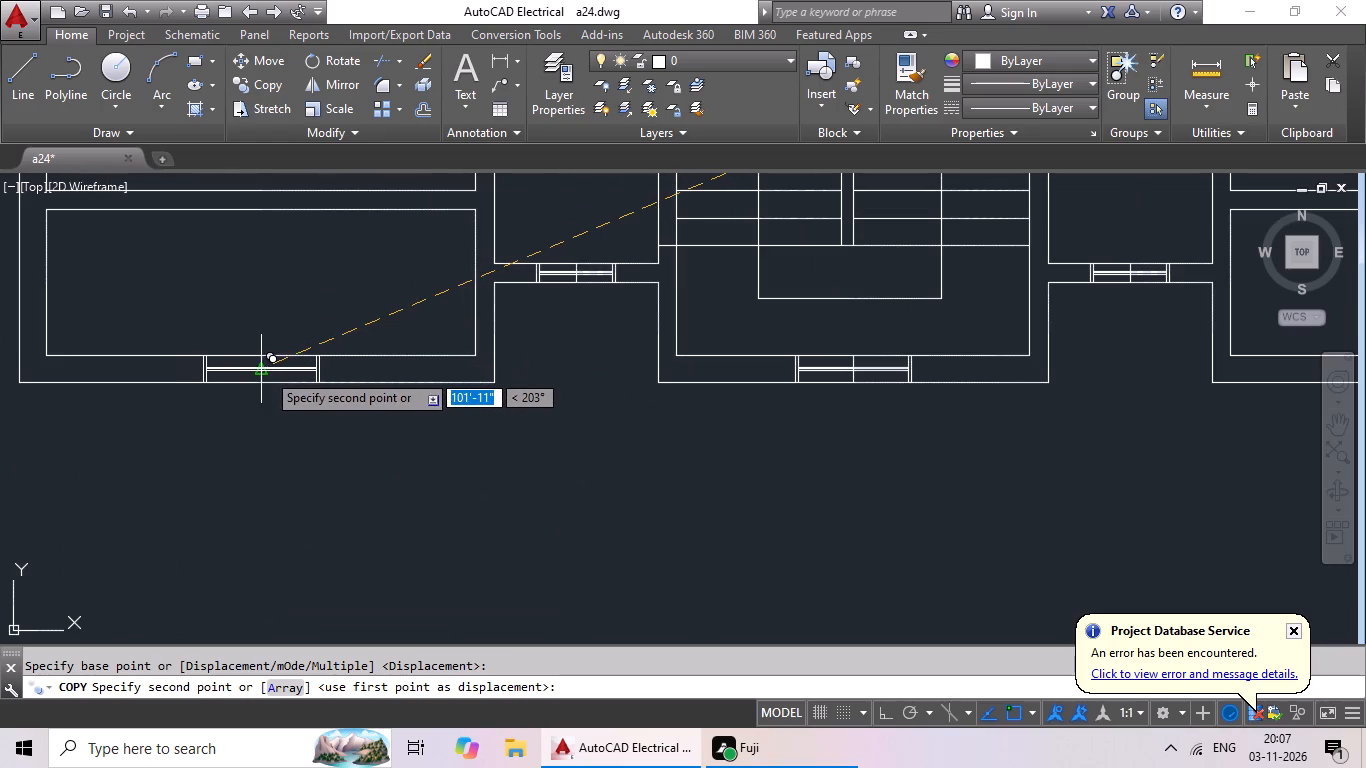
pyautogui.click(266, 372)
# Delete the whole set of source window symbols east of the floor plan.
pyautogui.scroll(-4, 466, 417)
pyautogui.moveTo(522, 482); pyautogui.dragTo(433, 494, button='middle')
pyautogui.moveTo(475, 477); pyautogui.dragTo(395, 539, button='middle')
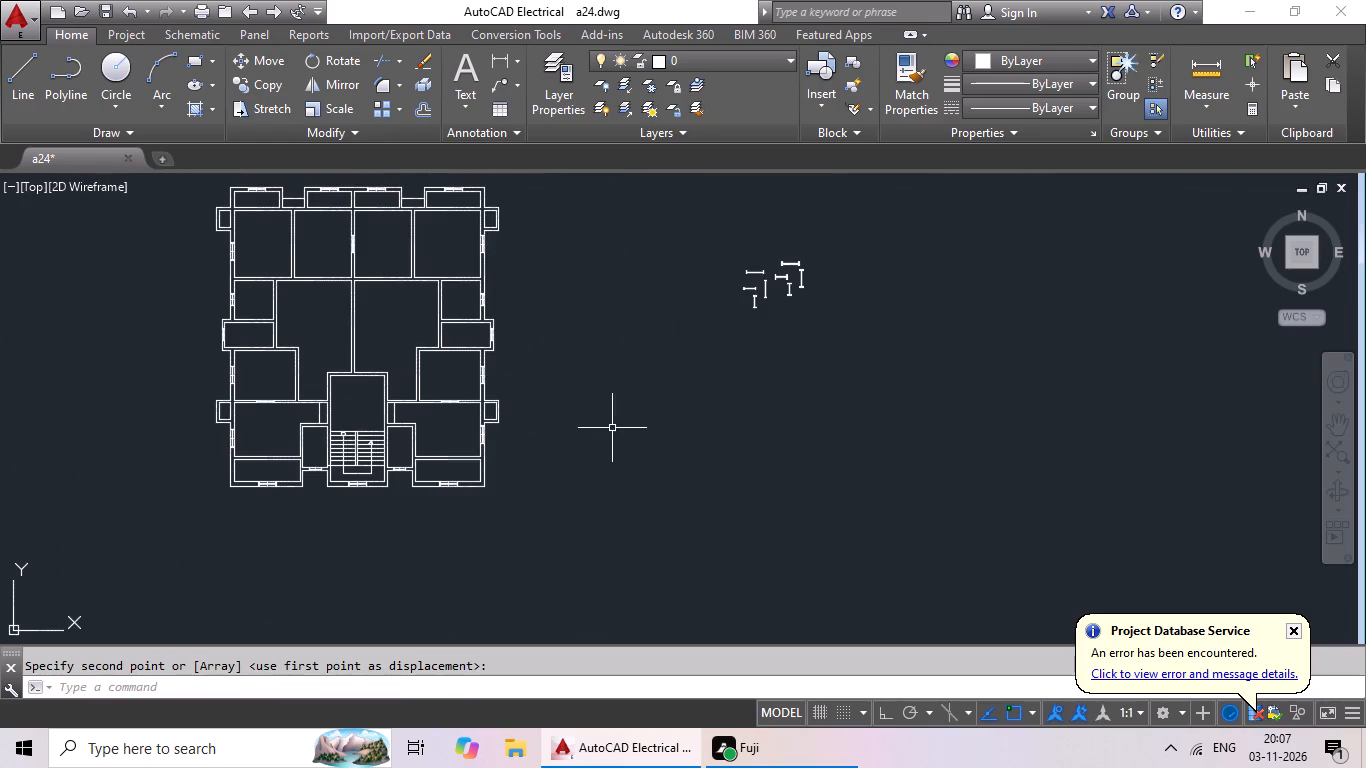
pyautogui.moveTo(618, 417); pyautogui.dragTo(511, 459, button='middle')
pyautogui.moveTo(781, 254); pyautogui.dragTo(830, 358)
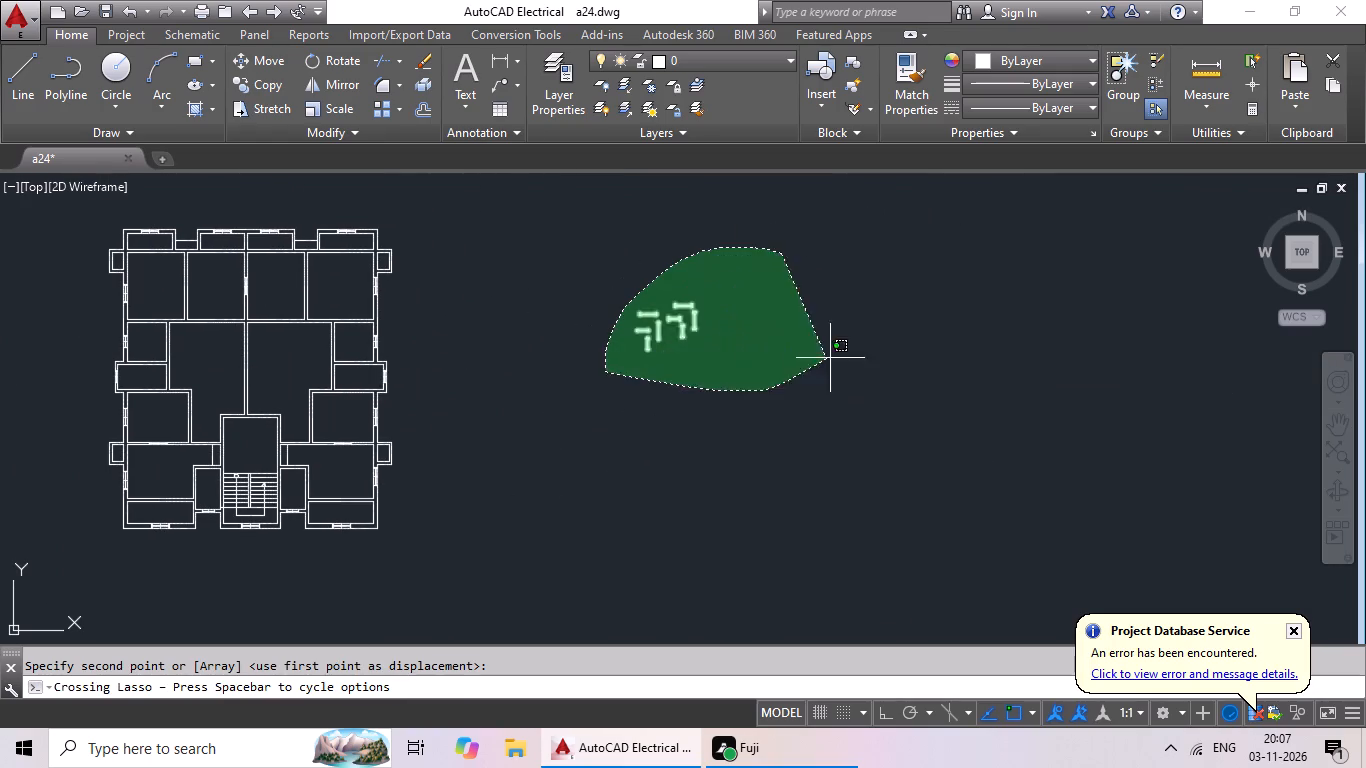
pyautogui.moveTo(830, 358); pyautogui.dragTo(833, 358)
pyautogui.press('Delete')
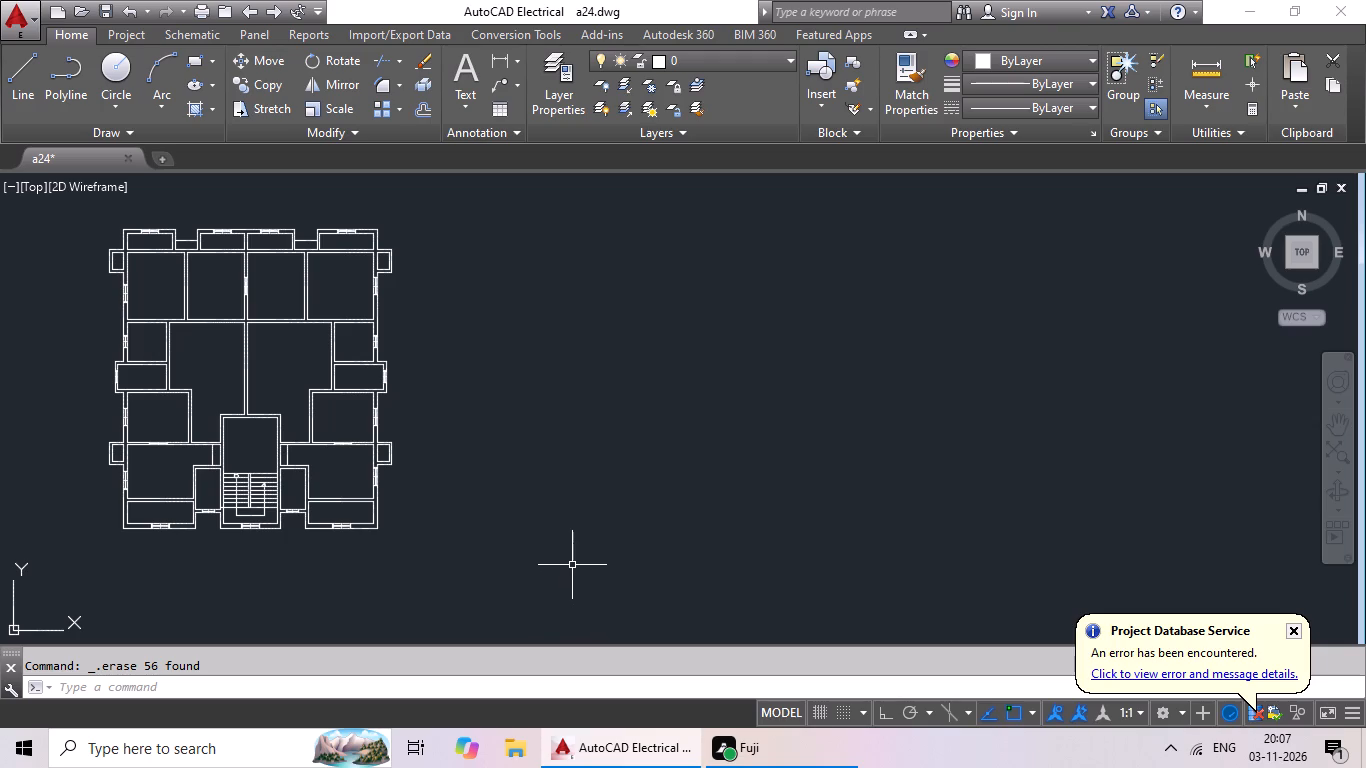
# Select the midpoint mark lines inside the north wall windows of the two central north rooms.
pyautogui.scroll(-1, 571, 565)
pyautogui.moveTo(485, 530); pyautogui.dragTo(555, 467, button='middle')
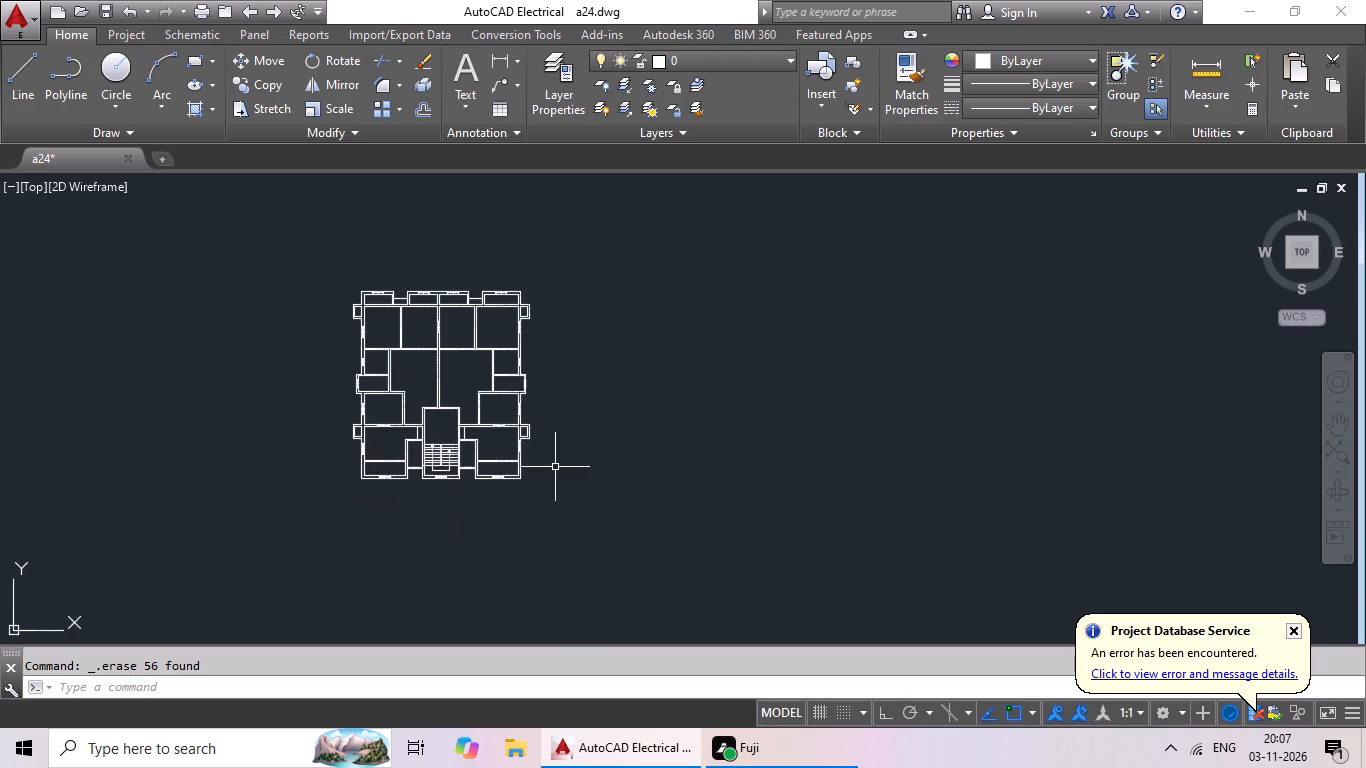
pyautogui.scroll(2, 558, 370)
pyautogui.moveTo(559, 369); pyautogui.dragTo(728, 395, button='middle')
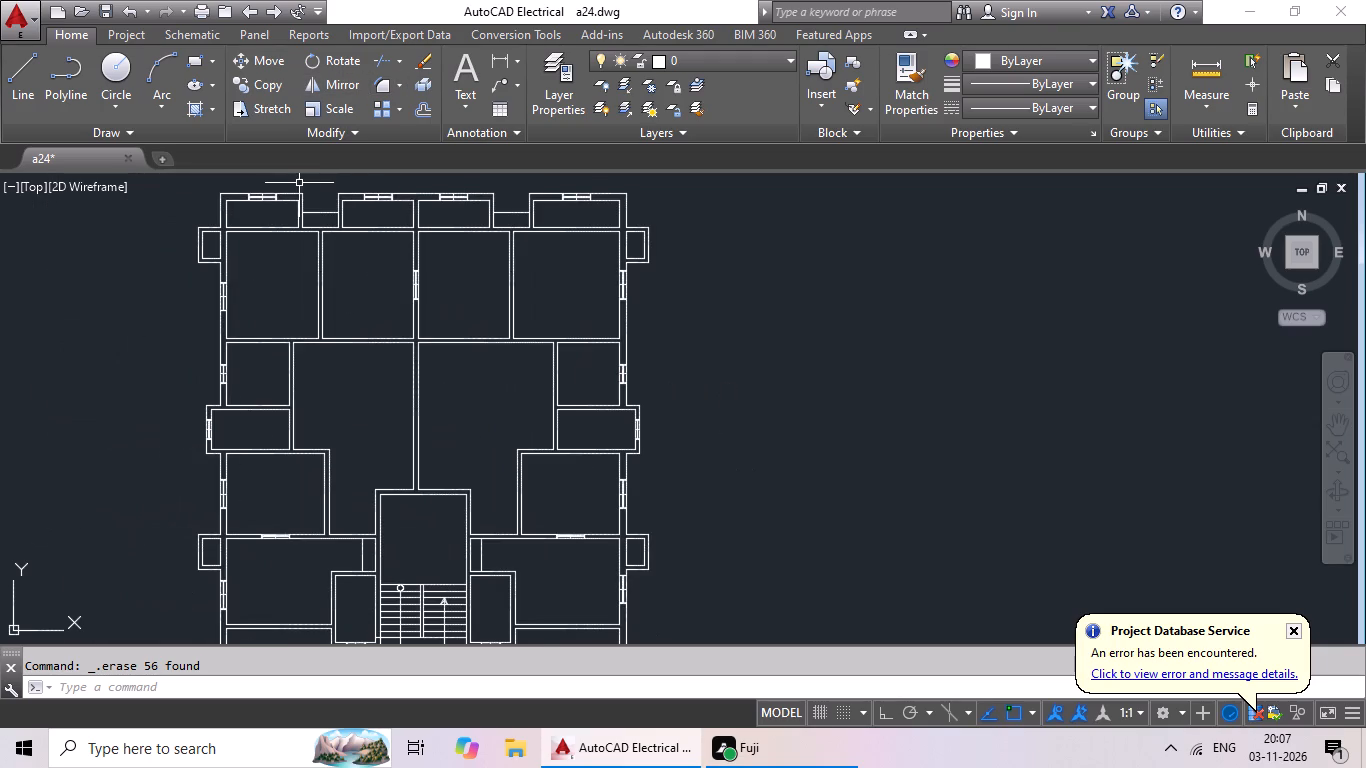
pyautogui.moveTo(372, 286); pyautogui.dragTo(378, 405, button='middle')
pyautogui.scroll(4, 384, 319)
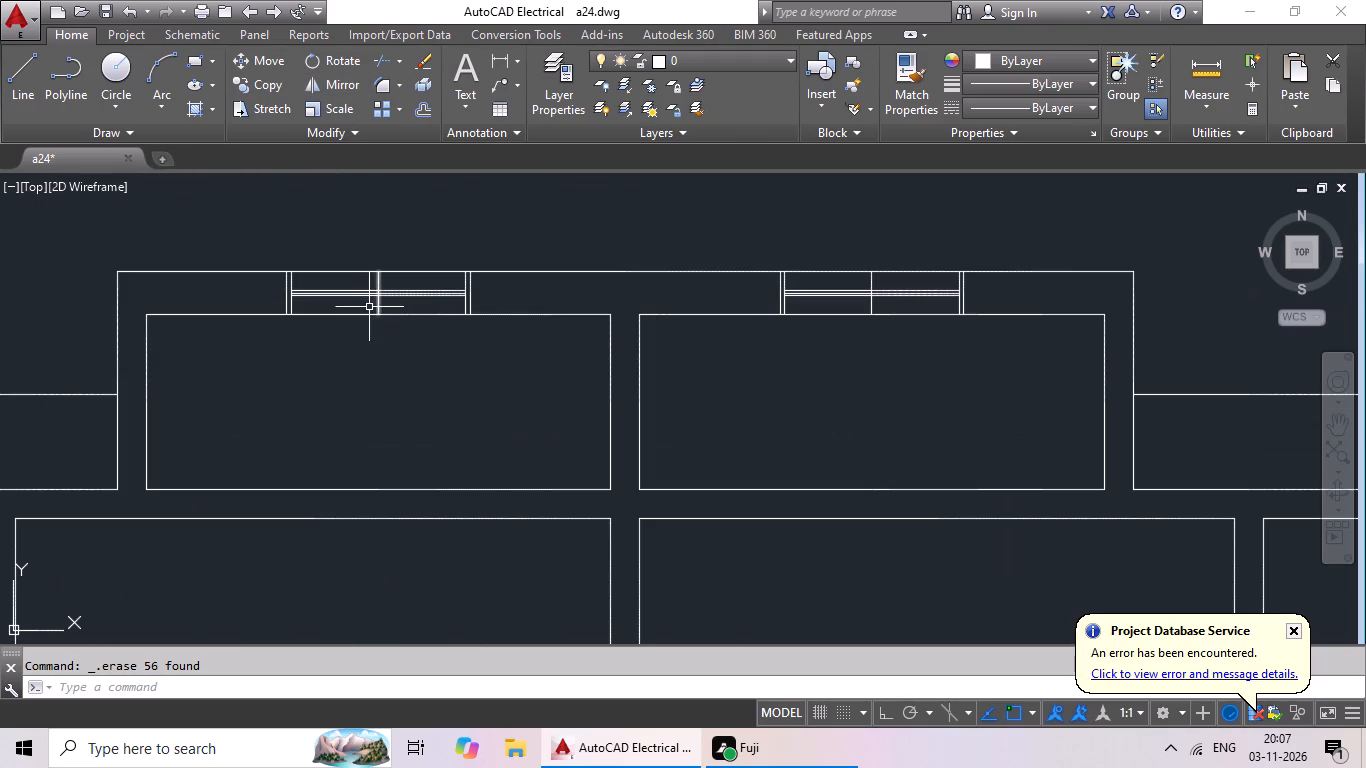
pyautogui.scroll(2, 380, 308)
pyautogui.click(370, 288)
pyautogui.scroll(-2, 524, 349)
pyautogui.moveTo(480, 361); pyautogui.dragTo(349, 377, button='middle')
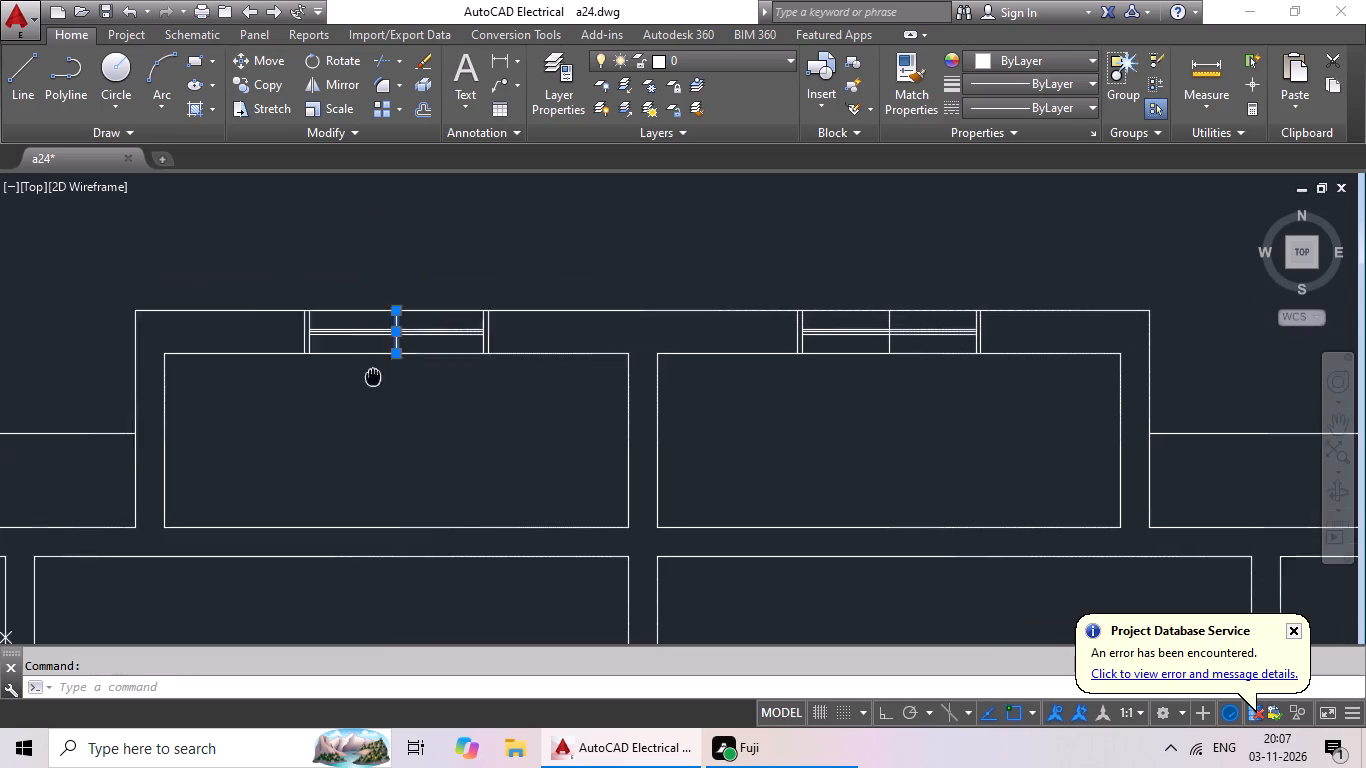
pyautogui.moveTo(349, 377); pyautogui.dragTo(123, 368, button='middle')
pyautogui.scroll(1, 571, 329)
pyautogui.scroll(3, 660, 338)
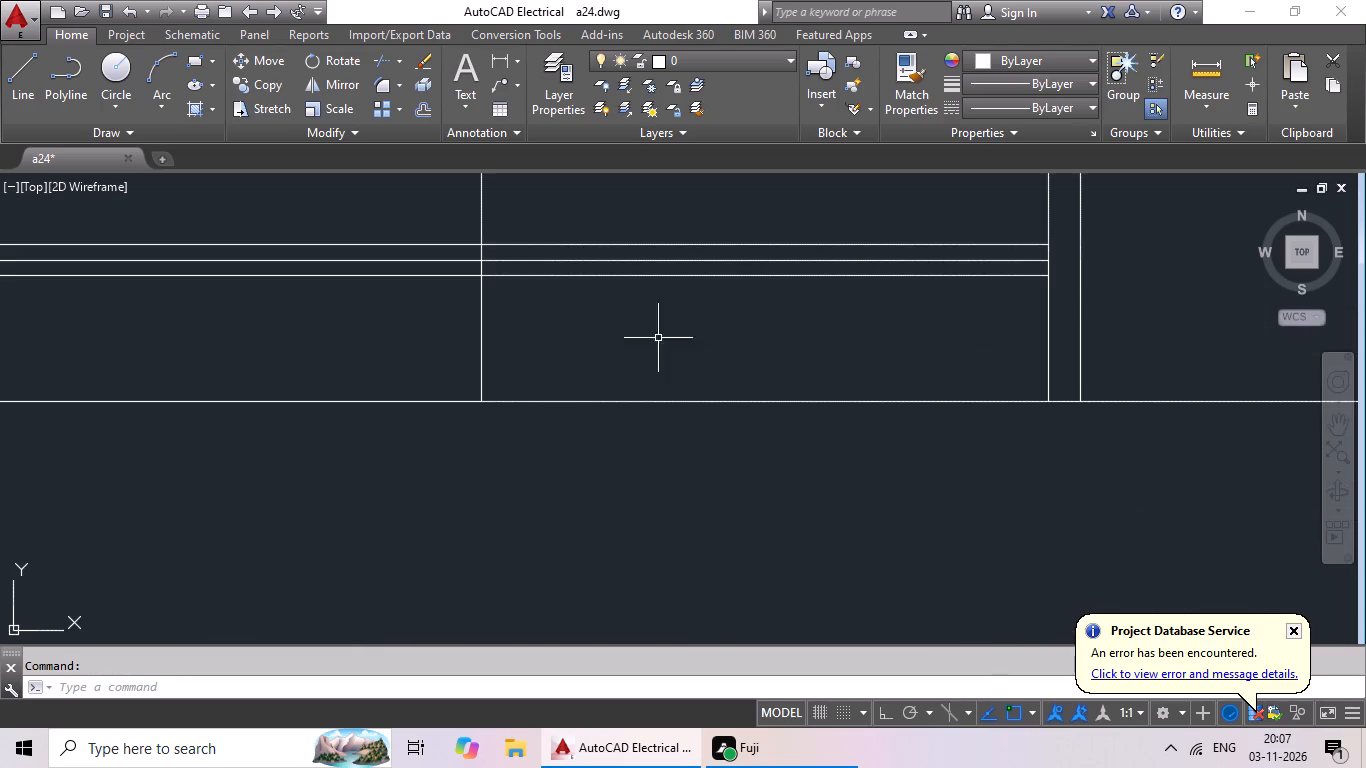
pyautogui.click(481, 341)
# Add to the selection the midpoint marks in the northwest corner room's north window and the west window of the large room south of it.
pyautogui.scroll(-4, 591, 326)
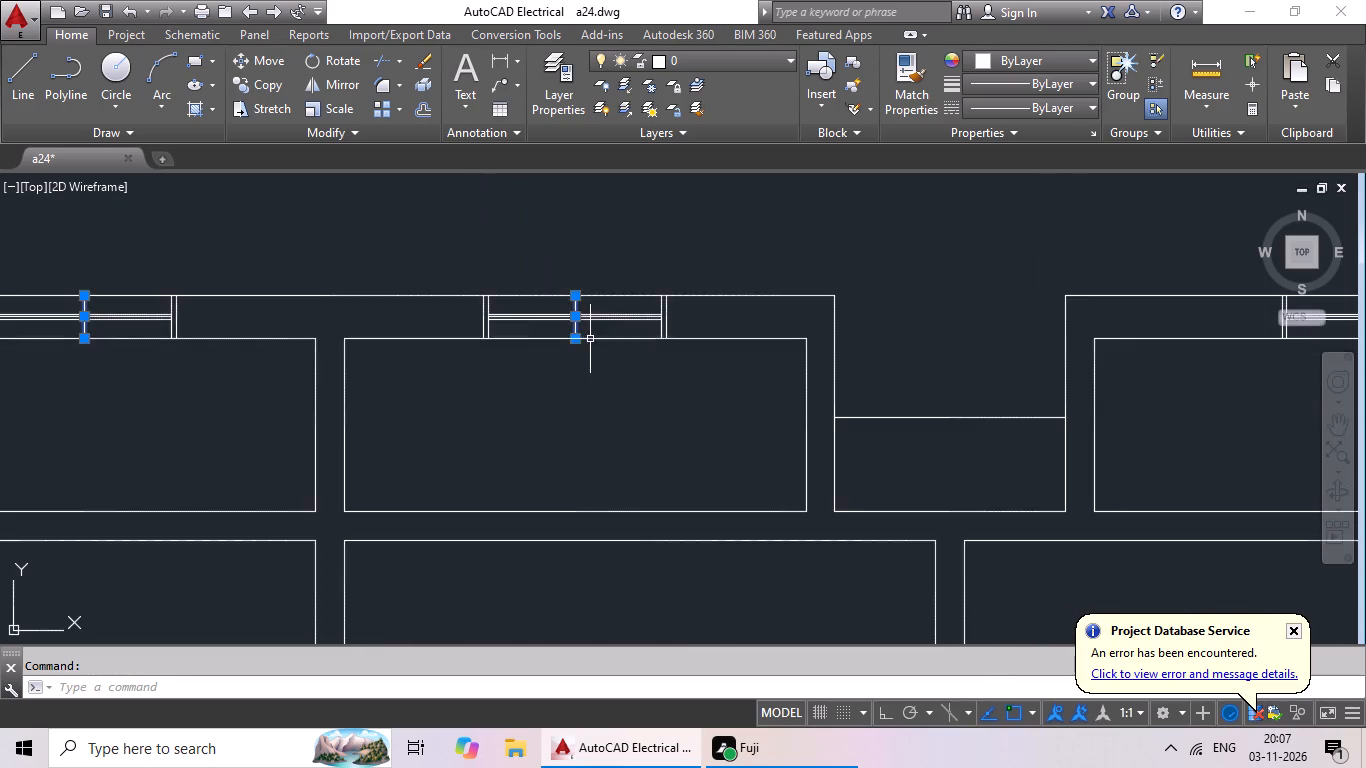
pyautogui.moveTo(454, 356); pyautogui.dragTo(828, 322, button='middle')
pyautogui.scroll(-2, 721, 346)
pyautogui.moveTo(646, 376); pyautogui.dragTo(724, 313, button='middle')
pyautogui.scroll(3, 385, 252)
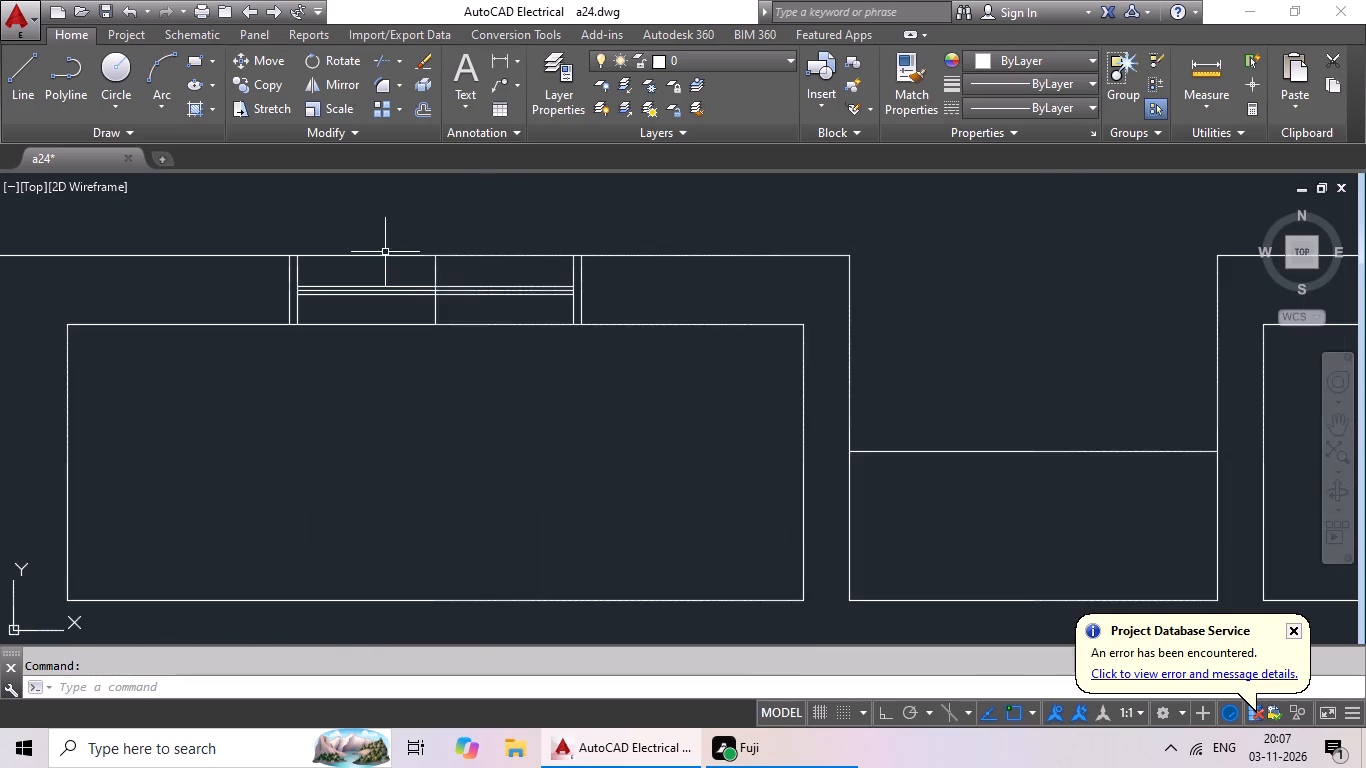
pyautogui.scroll(4, 439, 282)
pyautogui.click(403, 284)
pyautogui.scroll(-4, 654, 366)
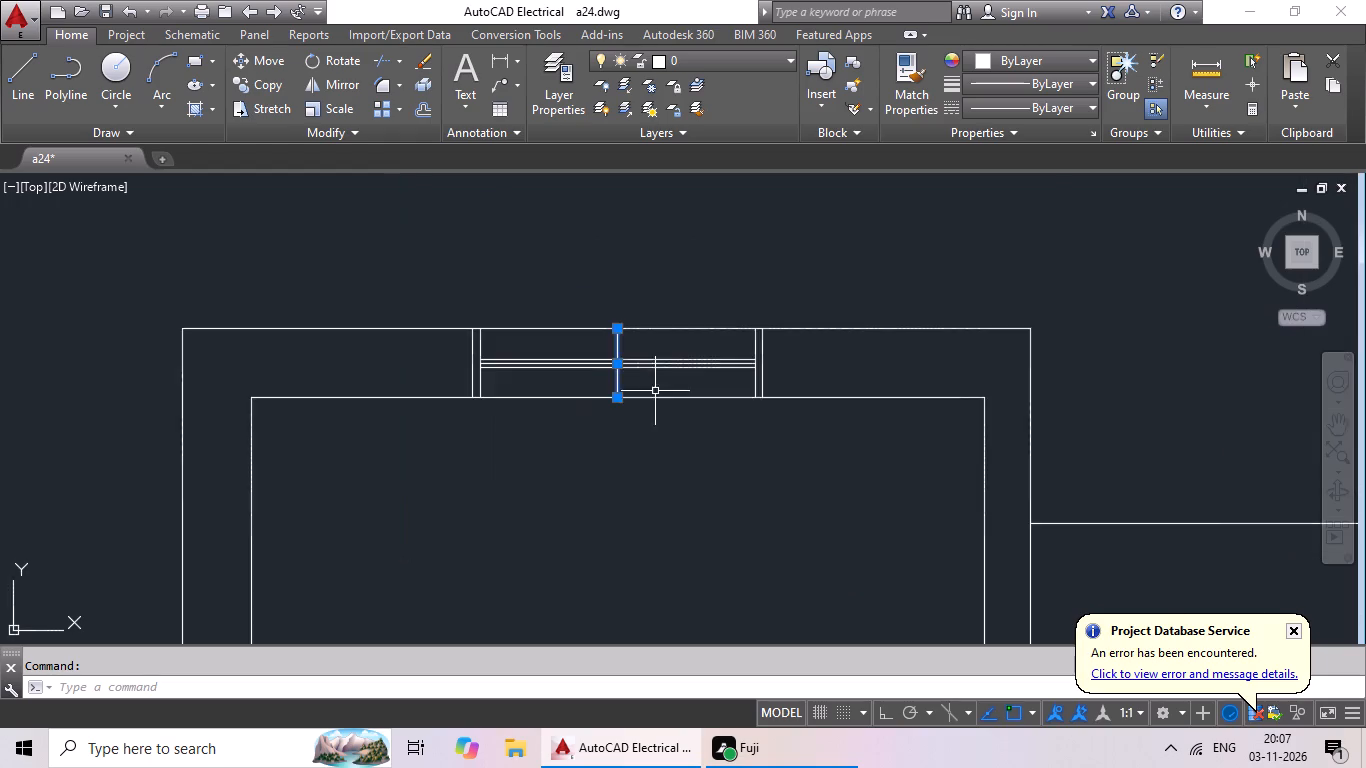
pyautogui.moveTo(649, 399); pyautogui.dragTo(557, 181, button='middle')
pyautogui.scroll(-2, 561, 318)
pyautogui.moveTo(564, 356); pyautogui.dragTo(573, 245, button='middle')
pyautogui.moveTo(550, 391); pyautogui.dragTo(564, 260, button='middle')
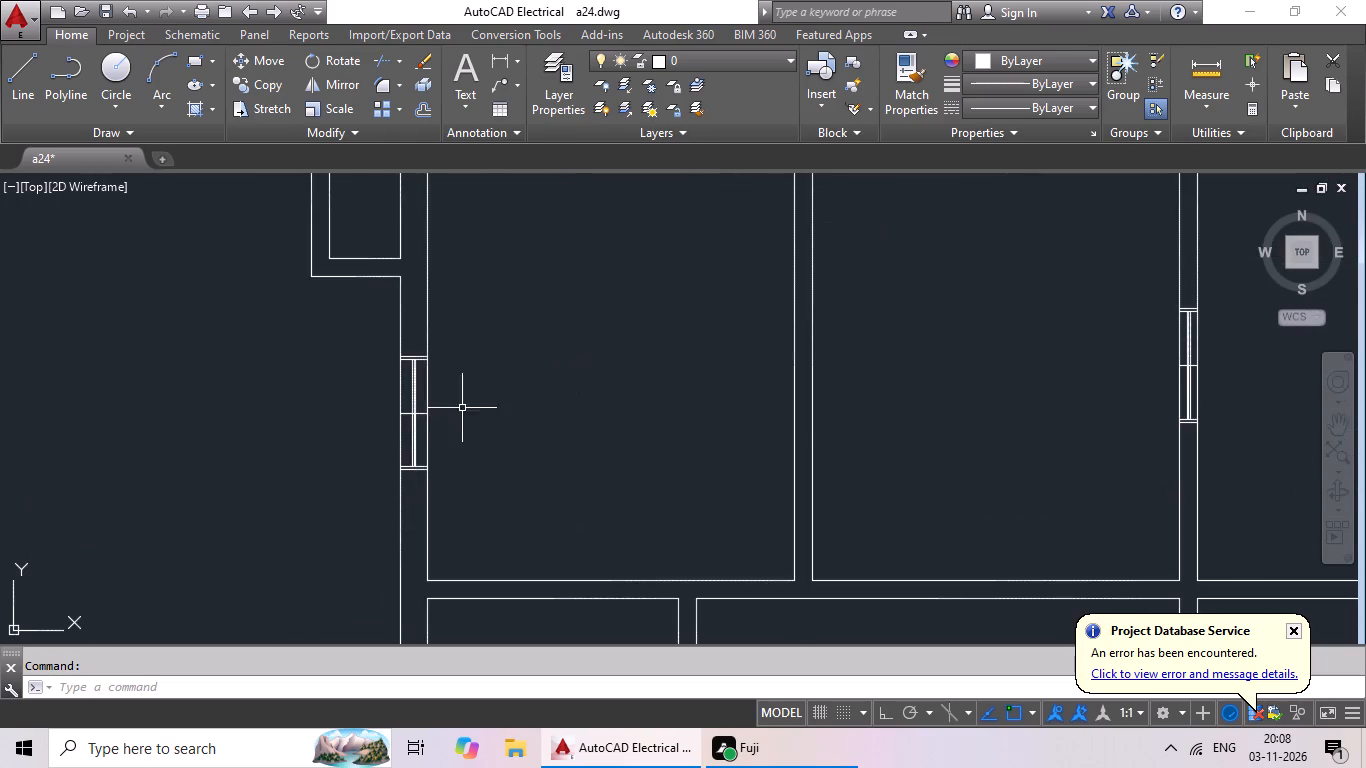
pyautogui.scroll(4, 440, 432)
pyautogui.click(333, 330)
# Add to the selection the midpoint marks in the east wall windows of the large northeast room and the small room south of it.
pyautogui.scroll(-4, 581, 336)
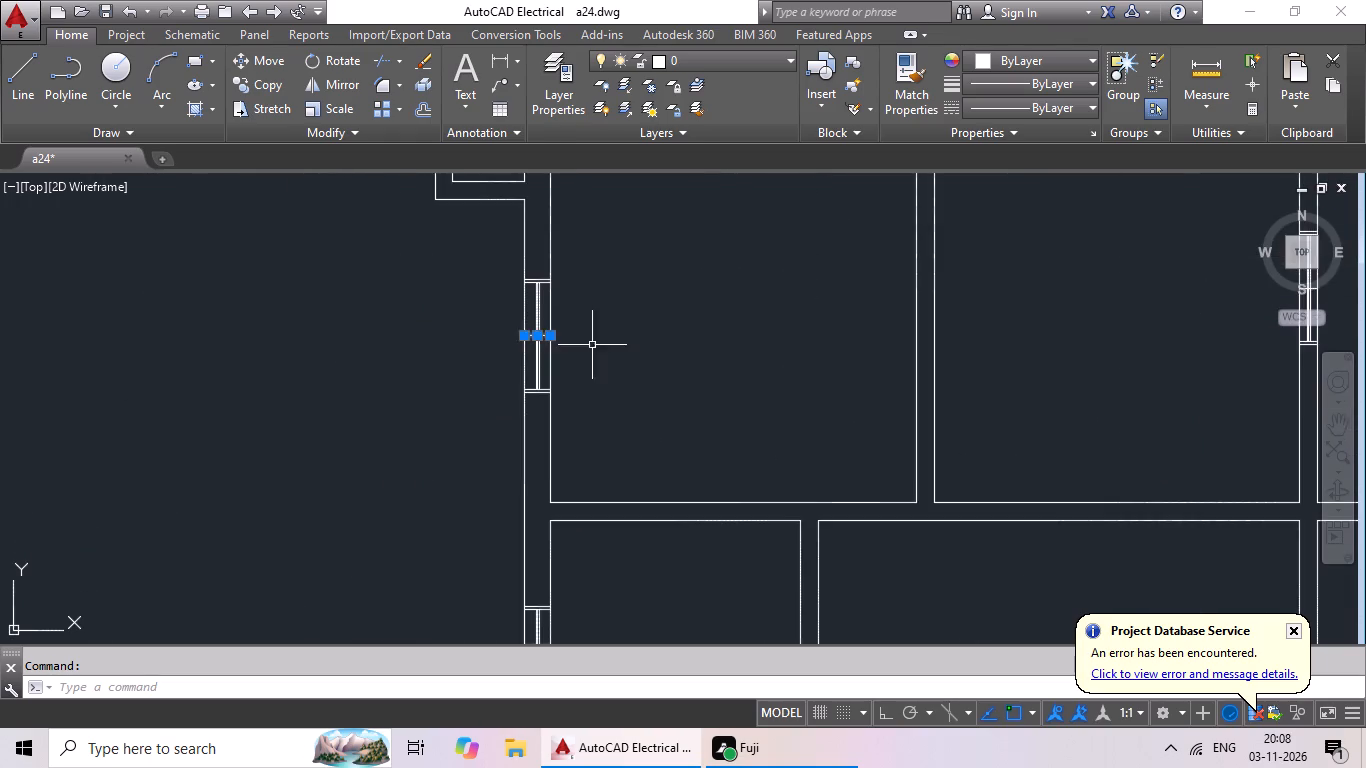
pyautogui.moveTo(634, 360); pyautogui.dragTo(212, 383, button='middle')
pyautogui.scroll(-2, 292, 350)
pyautogui.moveTo(505, 386); pyautogui.dragTo(150, 379, button='middle')
pyautogui.scroll(2, 479, 331)
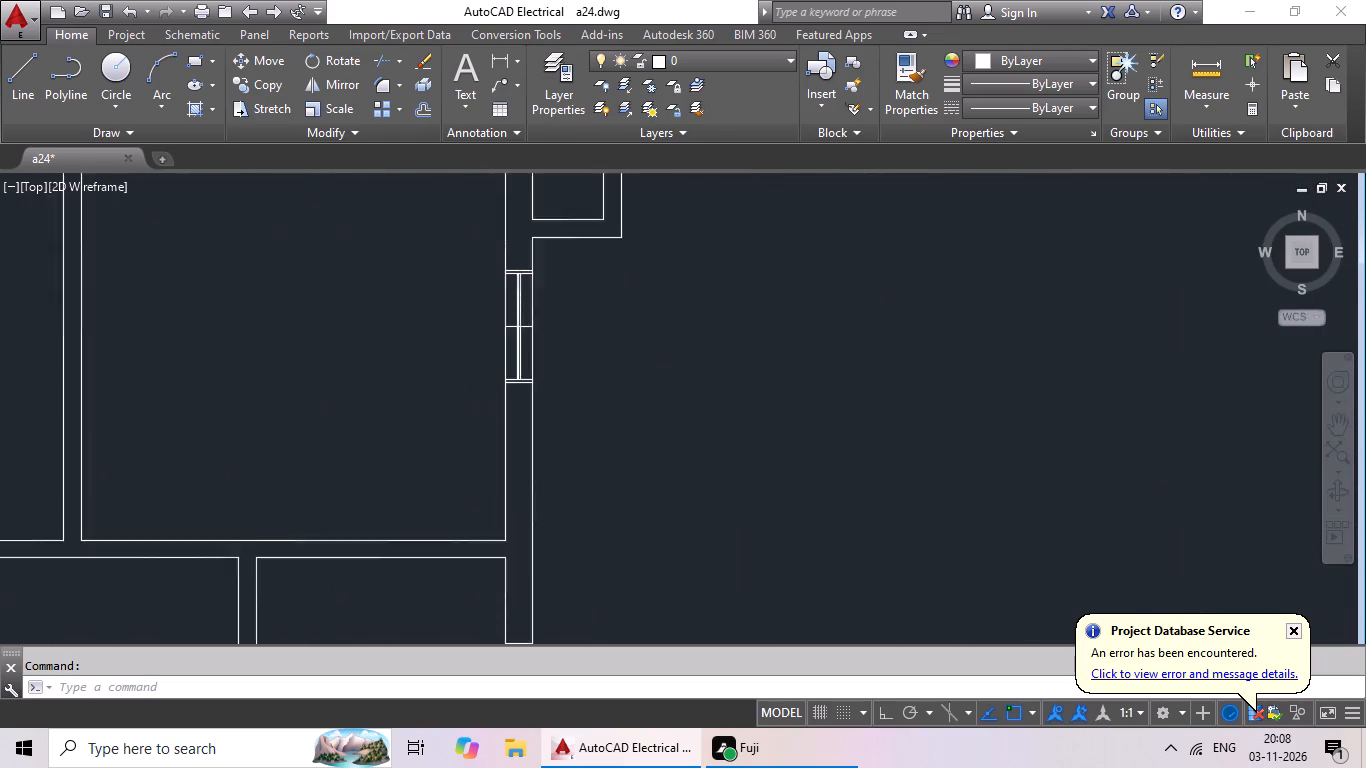
pyautogui.scroll(3, 479, 331)
pyautogui.scroll(4, 665, 310)
pyautogui.click(650, 332)
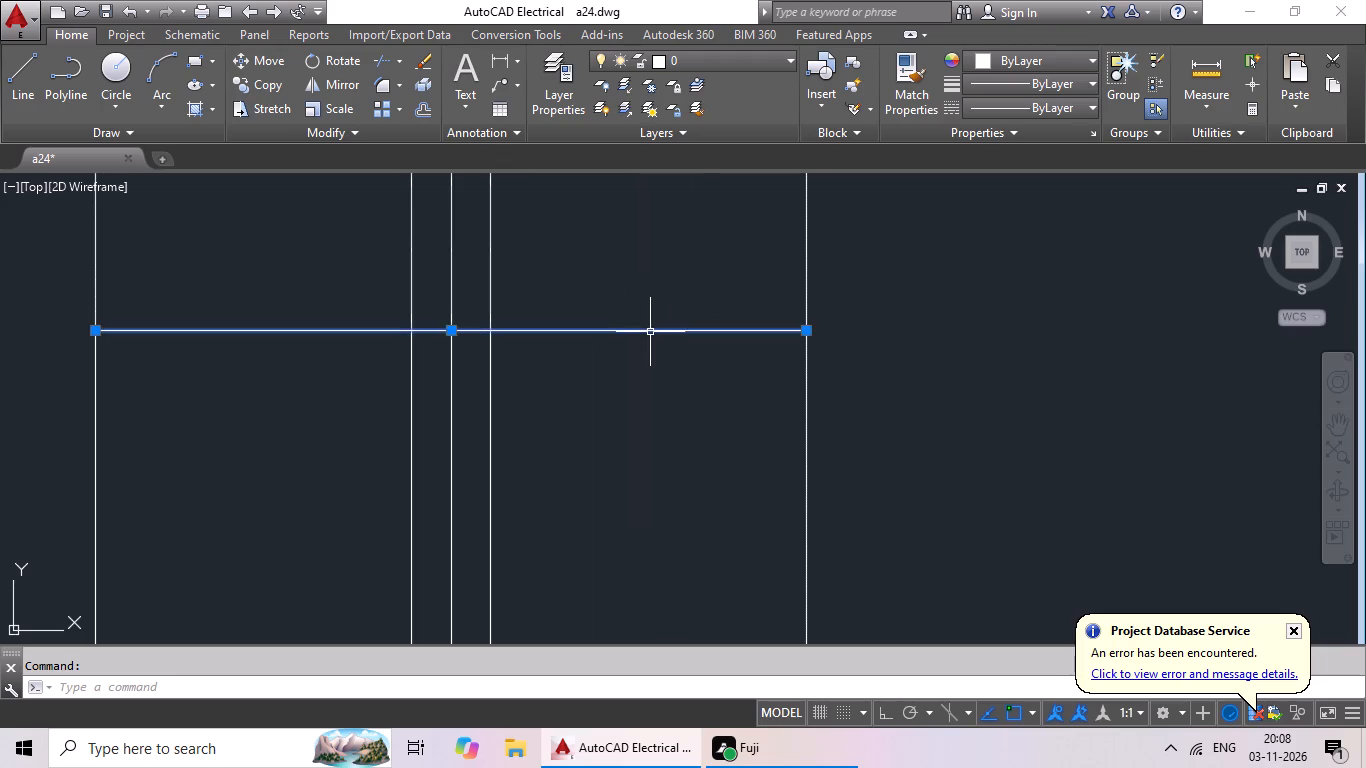
pyautogui.scroll(-5, 675, 300)
pyautogui.moveTo(521, 349); pyautogui.dragTo(514, 174, button='middle')
pyautogui.scroll(-3, 514, 203)
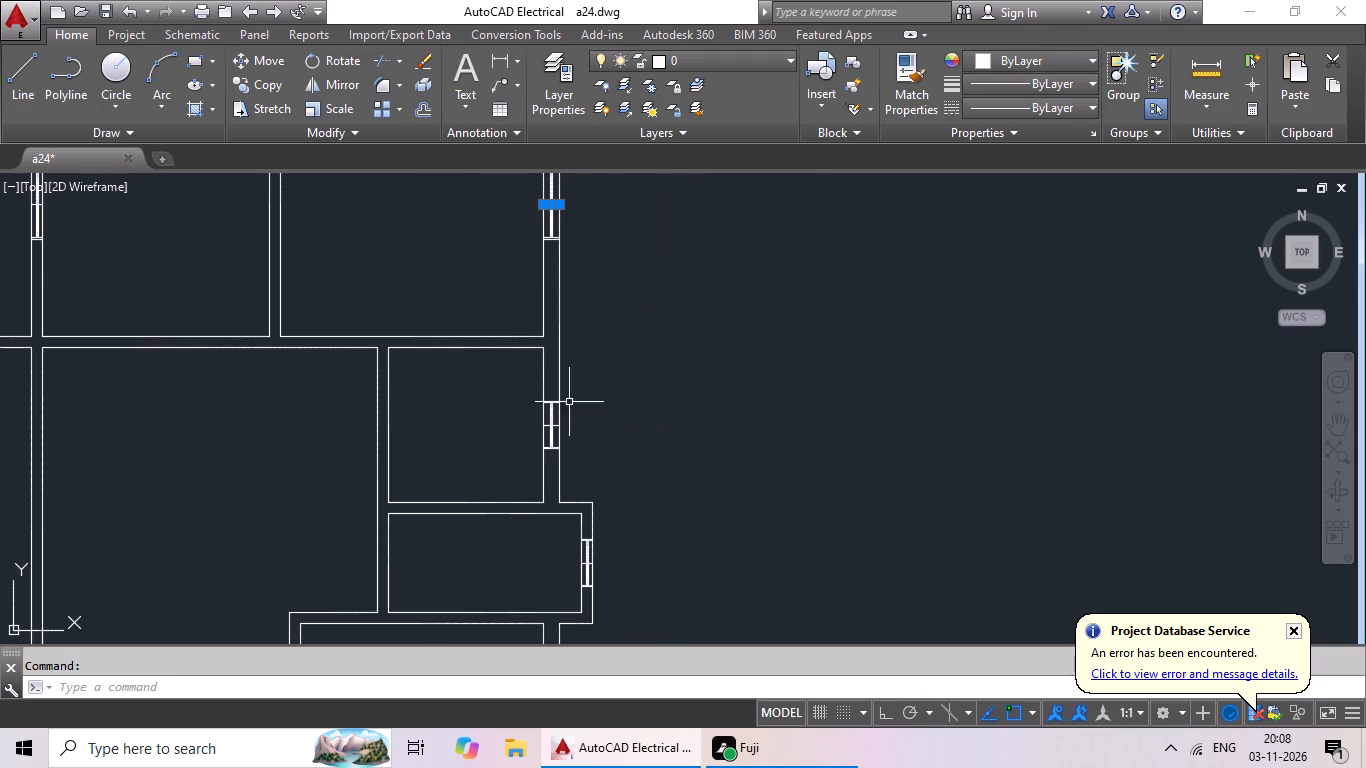
pyautogui.scroll(3, 573, 439)
pyautogui.click(497, 387)
# Add to the selection the midpoint marks in the east windows of the projecting east room and the room directly south of it.
pyautogui.scroll(-3, 624, 359)
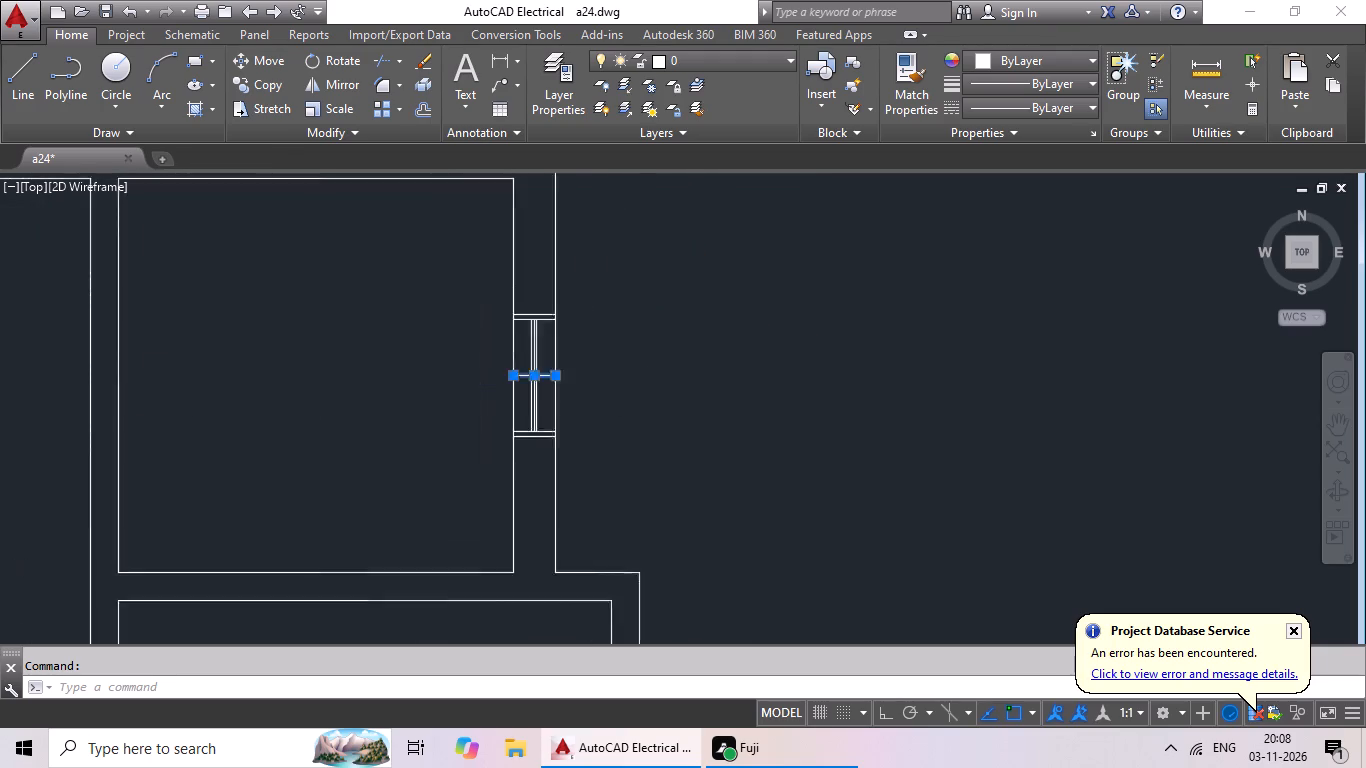
pyautogui.moveTo(622, 380); pyautogui.dragTo(564, 277, button='middle')
pyautogui.scroll(3, 571, 405)
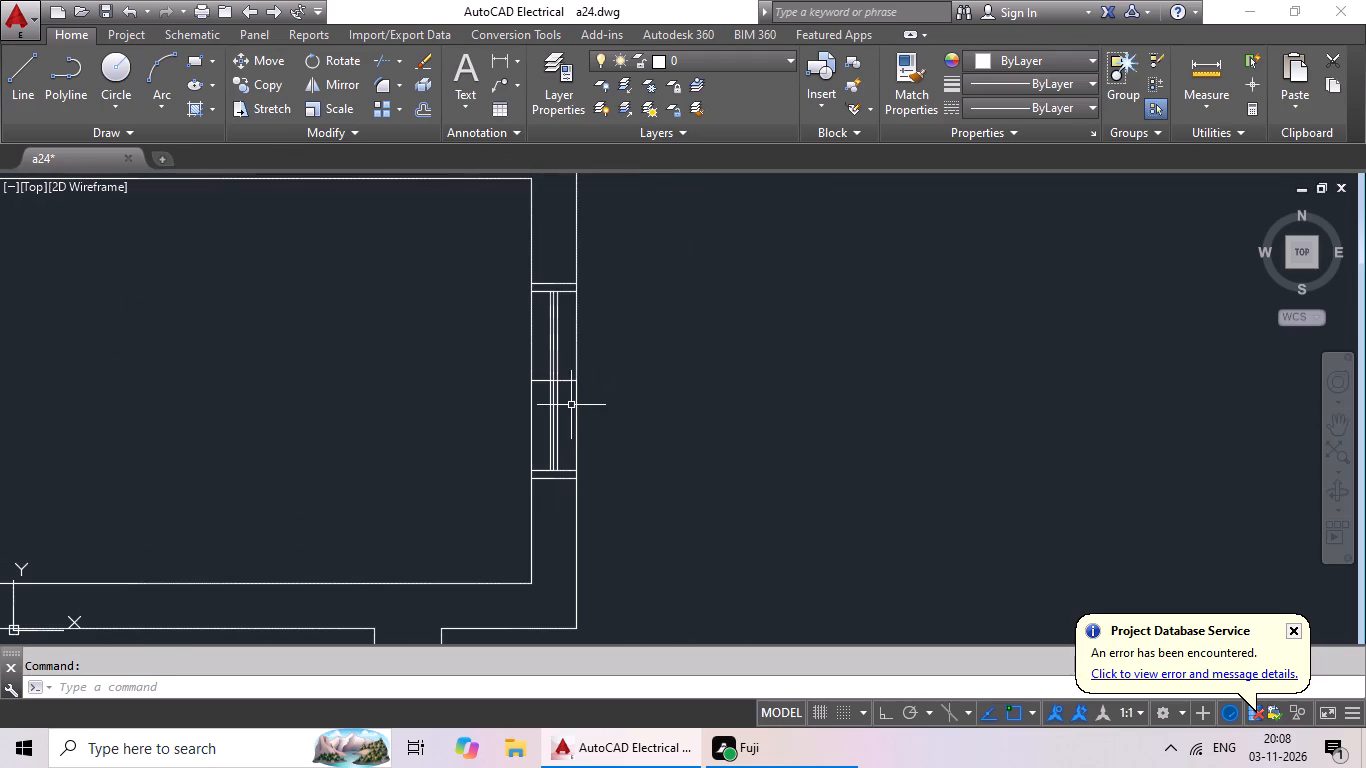
pyautogui.click(566, 381)
pyautogui.scroll(-4, 439, 384)
pyautogui.moveTo(433, 387); pyautogui.dragTo(408, 260, button='middle')
pyautogui.scroll(5, 399, 352)
pyautogui.click(412, 379)
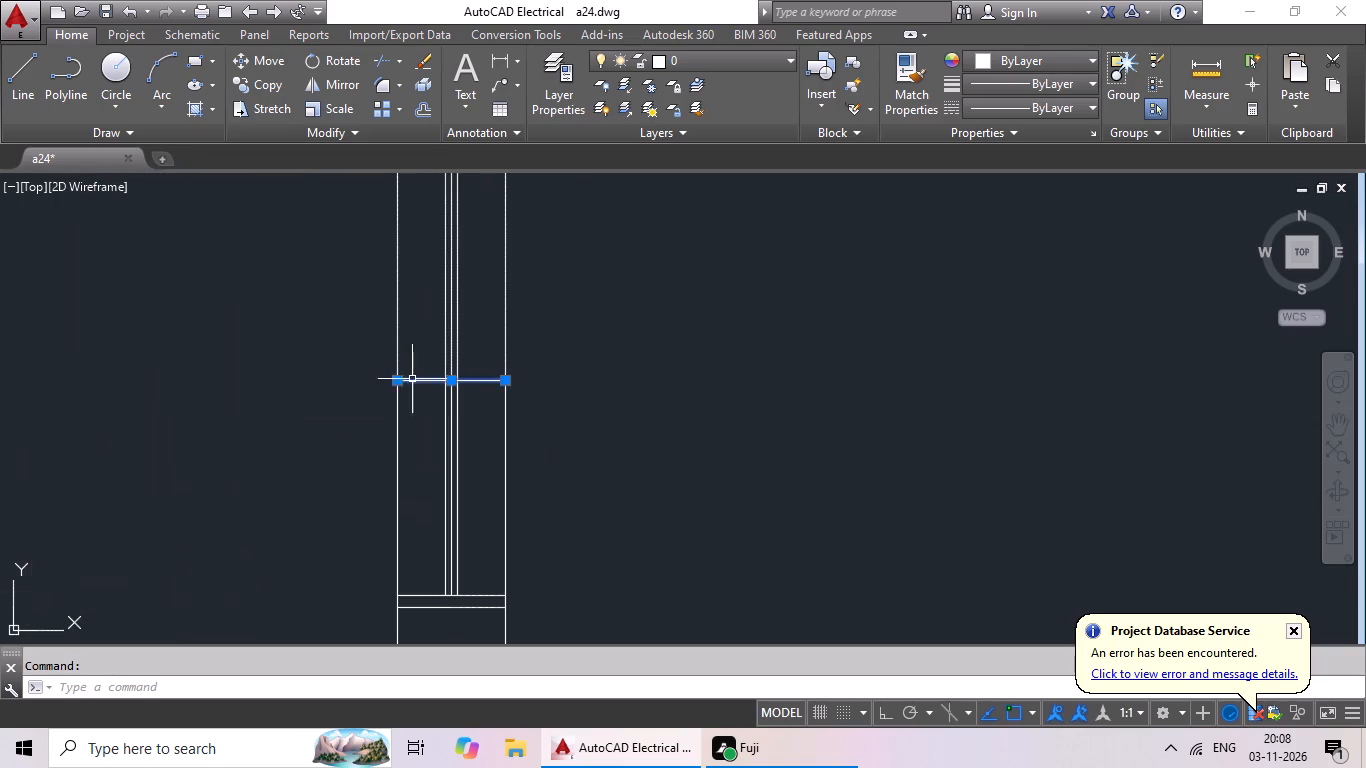
# Add the midpoint marks in the horizontal interior wall window on the east side and the east window of the room south of it.
pyautogui.scroll(-3, 365, 360)
pyautogui.moveTo(363, 361); pyautogui.dragTo(350, 243, button='middle')
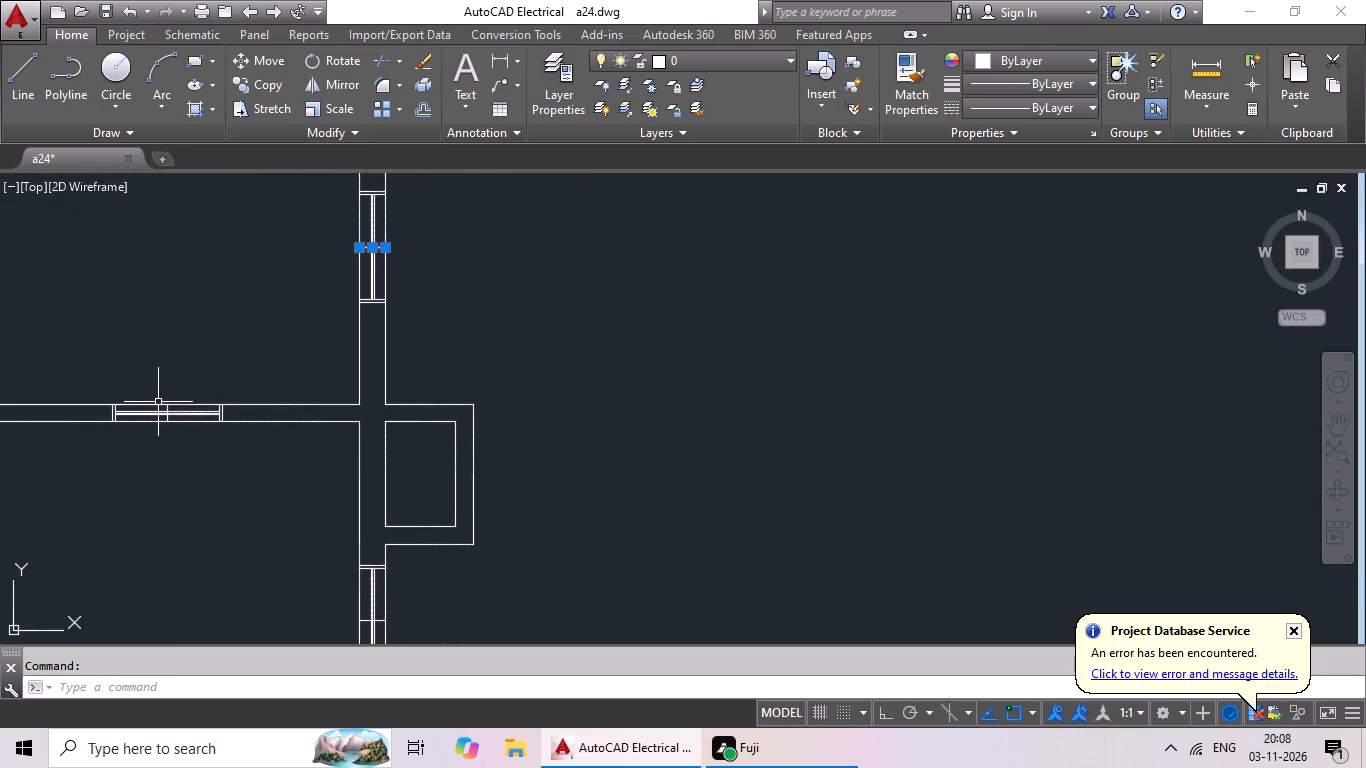
pyautogui.scroll(4, 158, 402)
pyautogui.click(204, 427)
pyautogui.scroll(-2, 423, 352)
pyautogui.moveTo(426, 355); pyautogui.dragTo(438, 184, button='middle')
pyautogui.scroll(-2, 536, 288)
pyautogui.moveTo(617, 389); pyautogui.dragTo(520, 270, button='middle')
pyautogui.scroll(4, 547, 364)
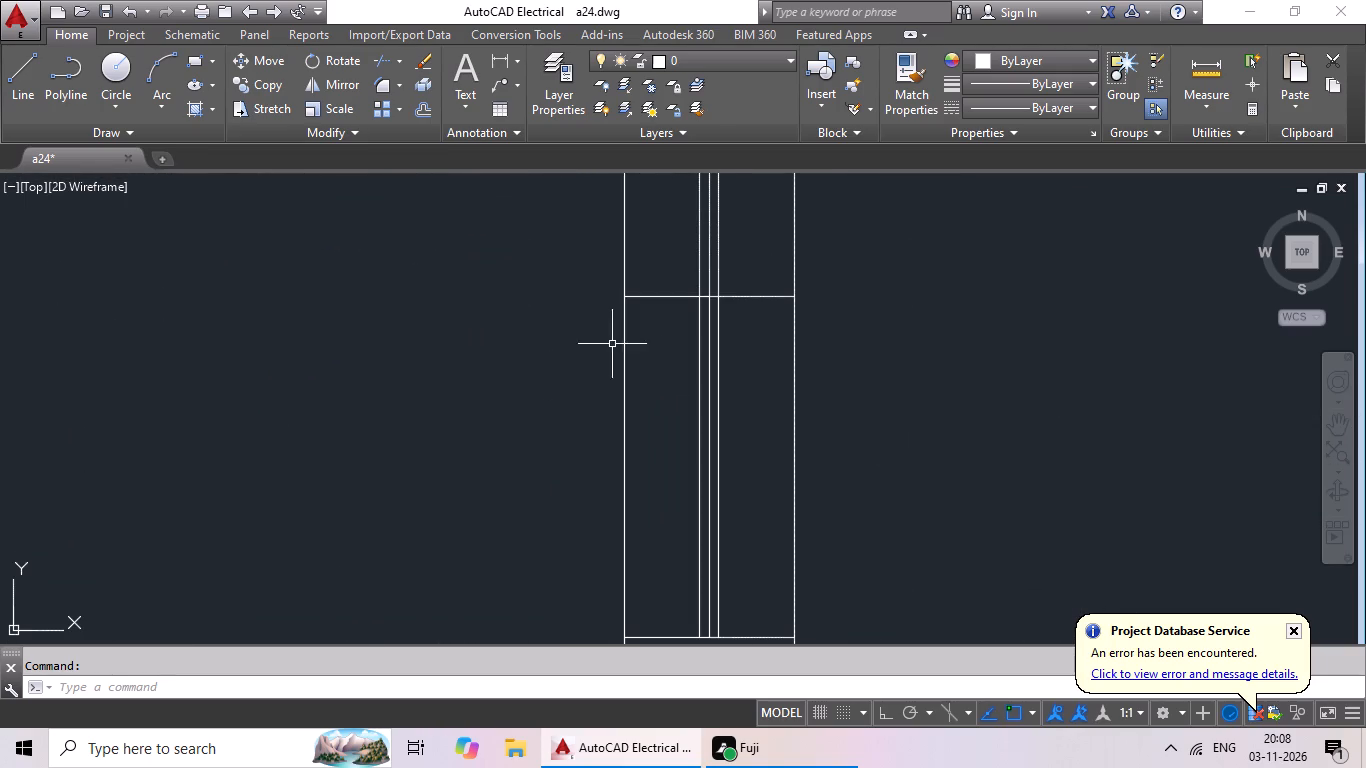
pyautogui.click(652, 296)
# Add to the selection the midpoint marks in the southeast corner room's south window and the narrow room's window east of the stairwell.
pyautogui.scroll(-4, 657, 293)
pyautogui.moveTo(529, 342); pyautogui.dragTo(522, 253, button='middle')
pyautogui.scroll(-1, 540, 315)
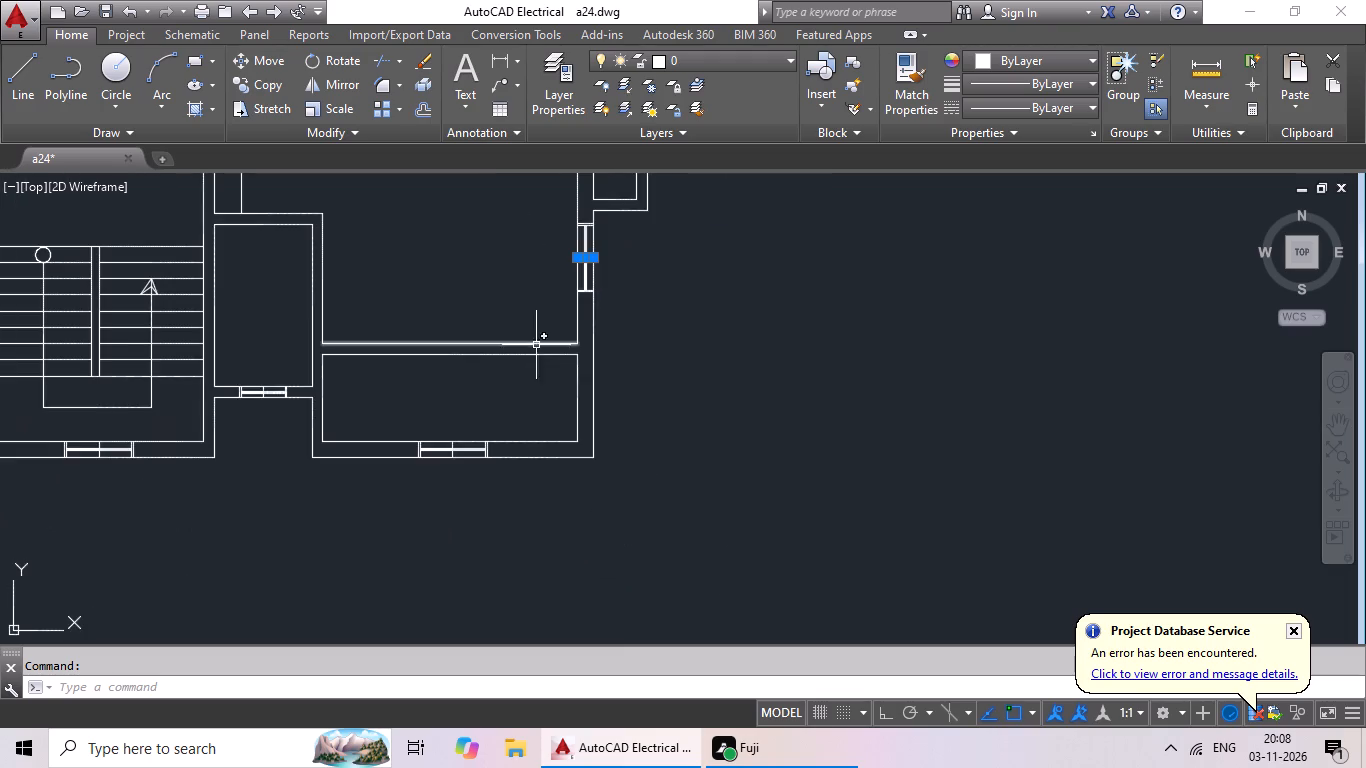
pyautogui.moveTo(522, 365); pyautogui.dragTo(556, 310, button='middle')
pyautogui.scroll(4, 492, 380)
pyautogui.moveTo(466, 410); pyautogui.dragTo(471, 406)
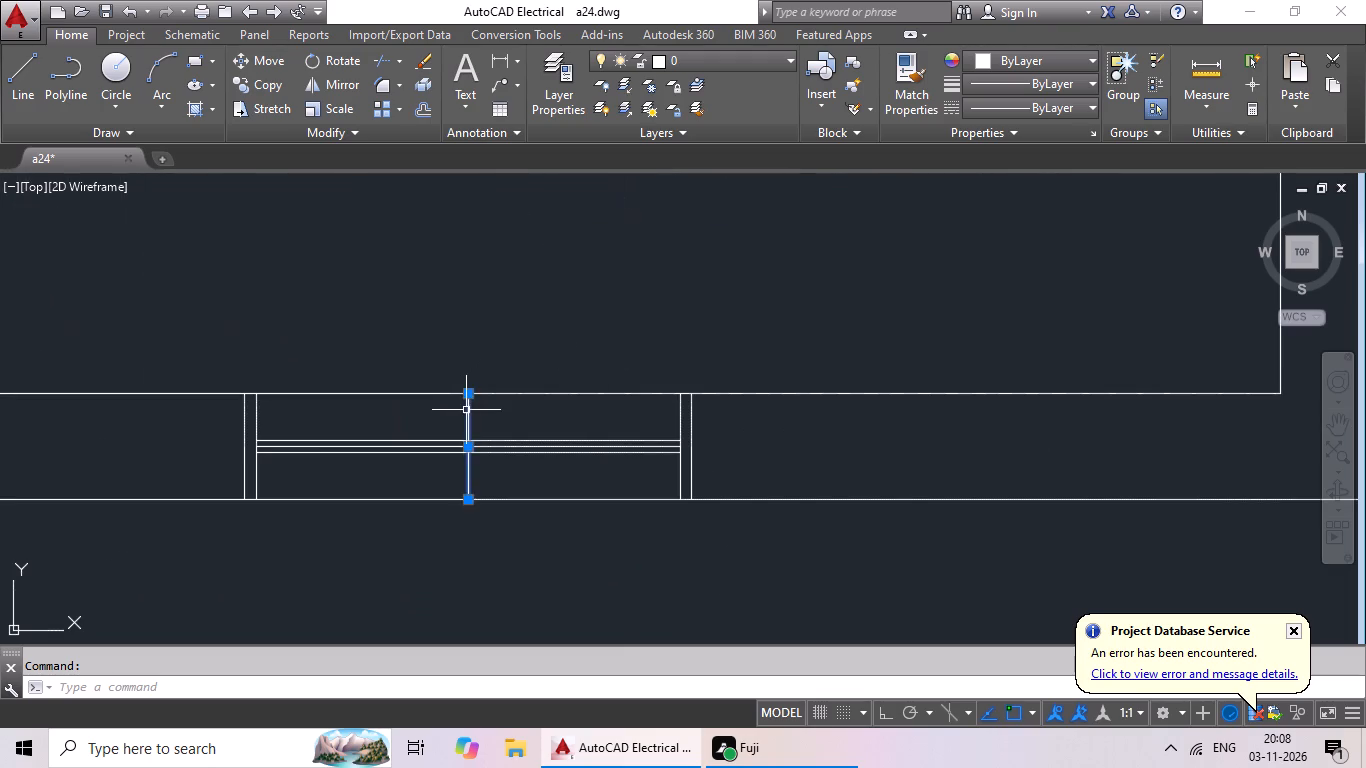
pyautogui.moveTo(471, 406); pyautogui.dragTo(480, 402)
pyautogui.scroll(-3, 658, 340)
pyautogui.scroll(4, 313, 280)
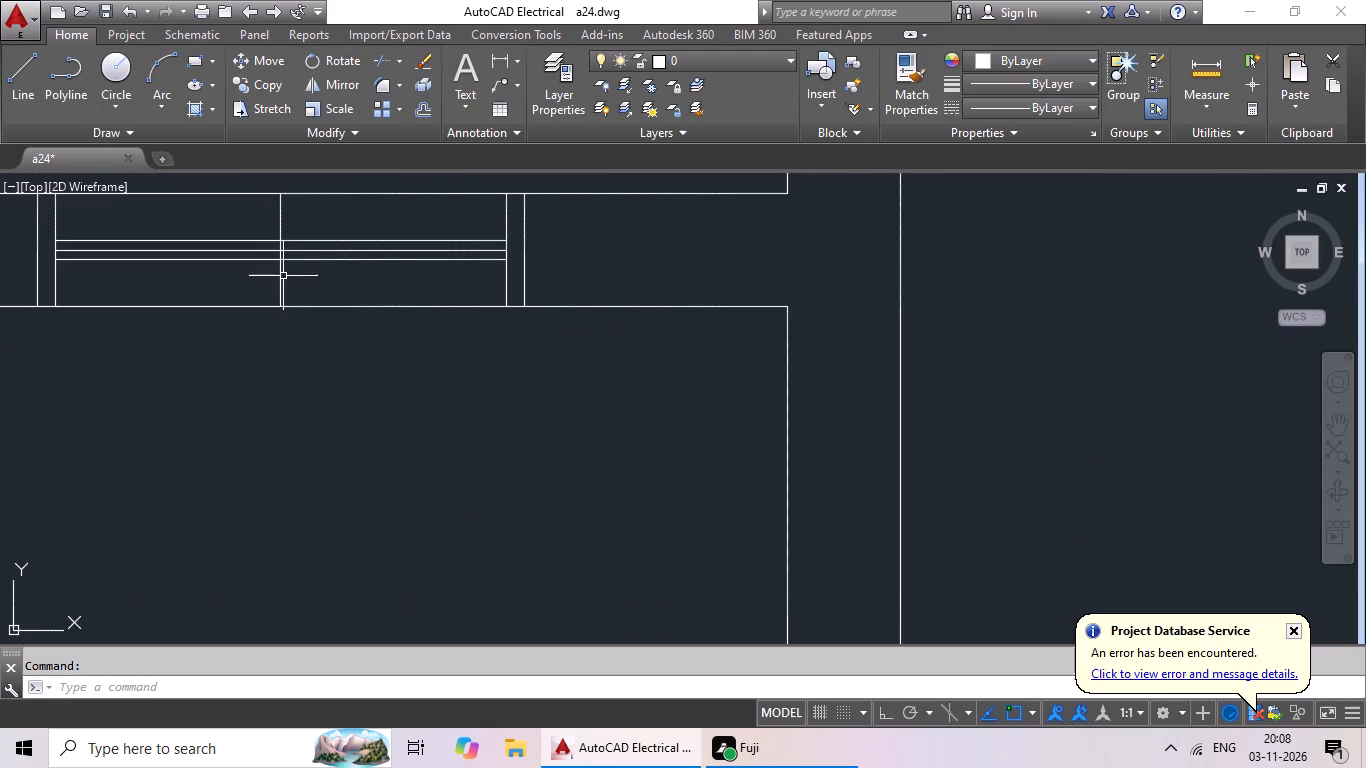
pyautogui.click(281, 278)
# Add to the selection the midpoint marks in the stairwell's south window and the narrow room's window west of the stairwell.
pyautogui.scroll(-4, 593, 280)
pyautogui.moveTo(530, 310); pyautogui.dragTo(646, 269, button='middle')
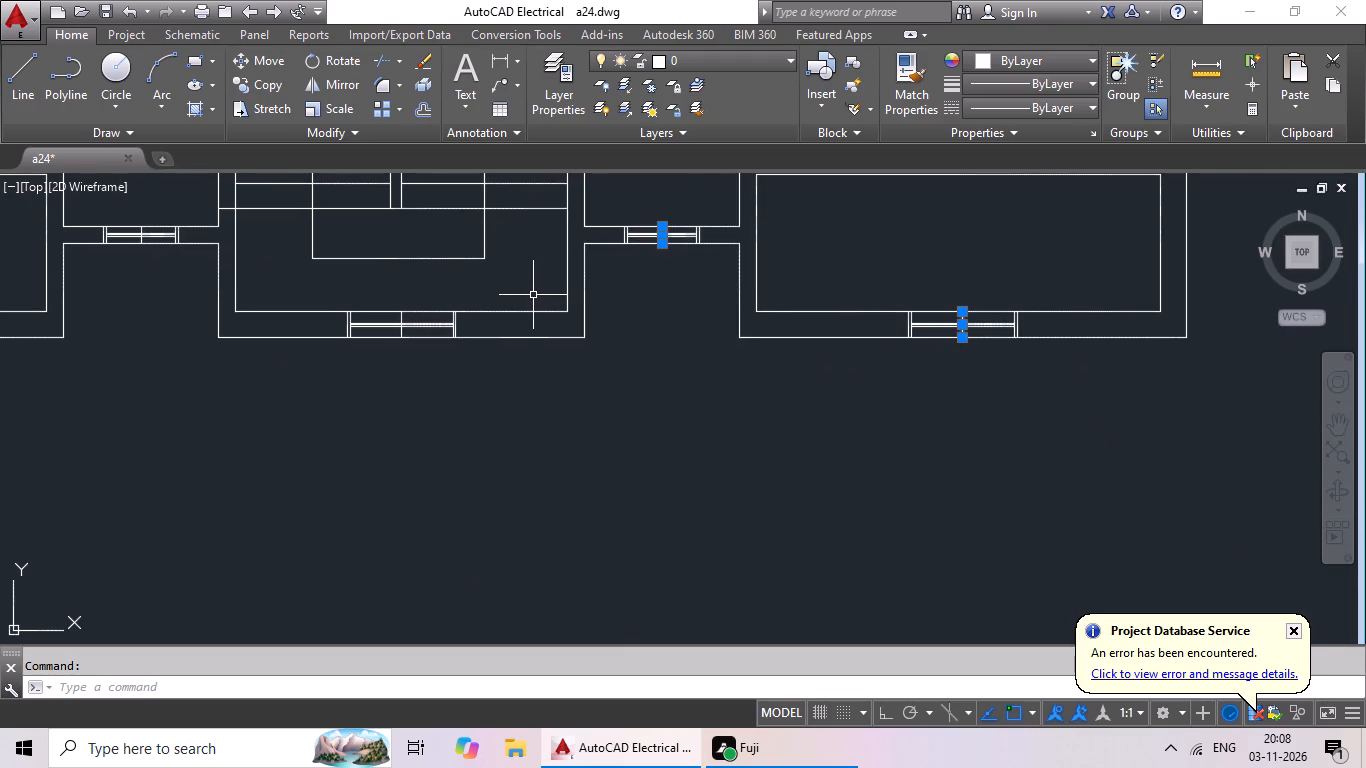
pyautogui.scroll(1, 468, 331)
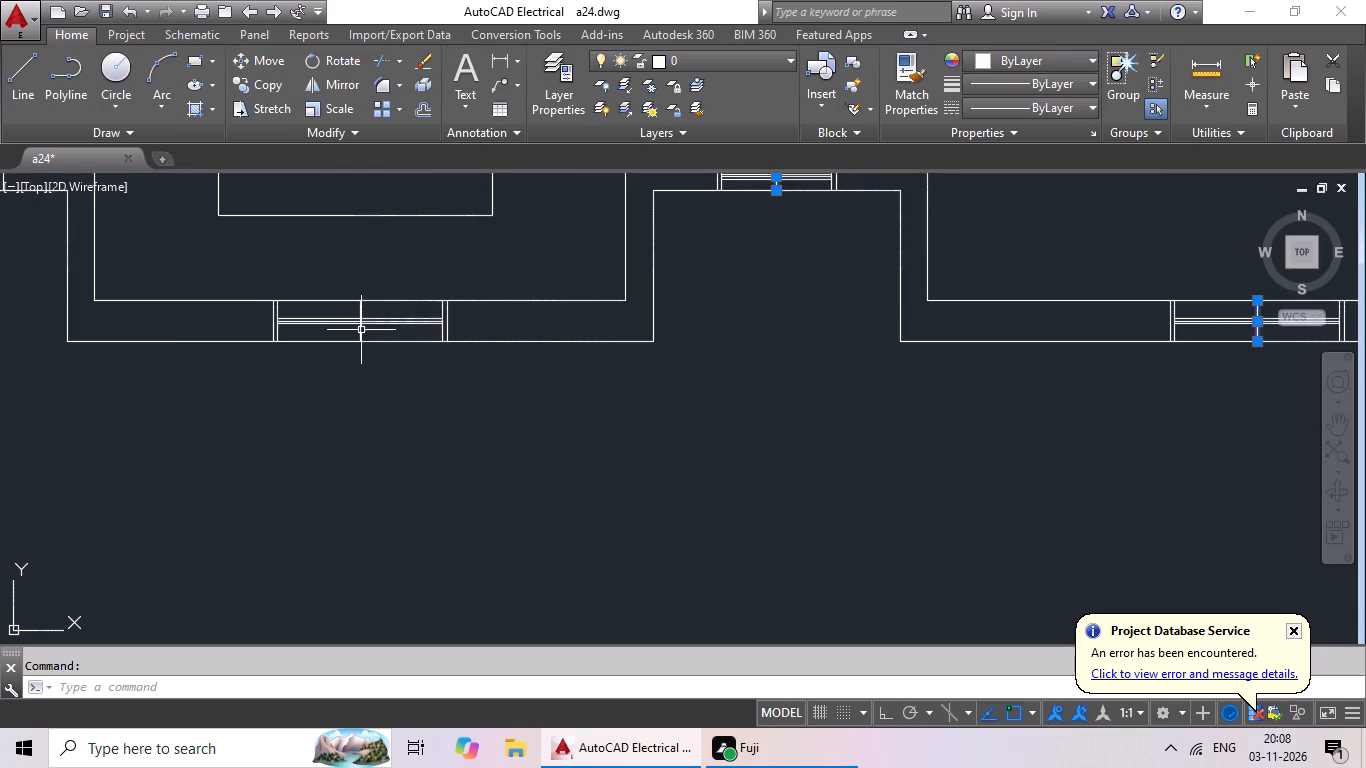
pyautogui.scroll(3, 357, 332)
pyautogui.click(367, 330)
pyautogui.scroll(-5, 553, 321)
pyautogui.scroll(3, 389, 268)
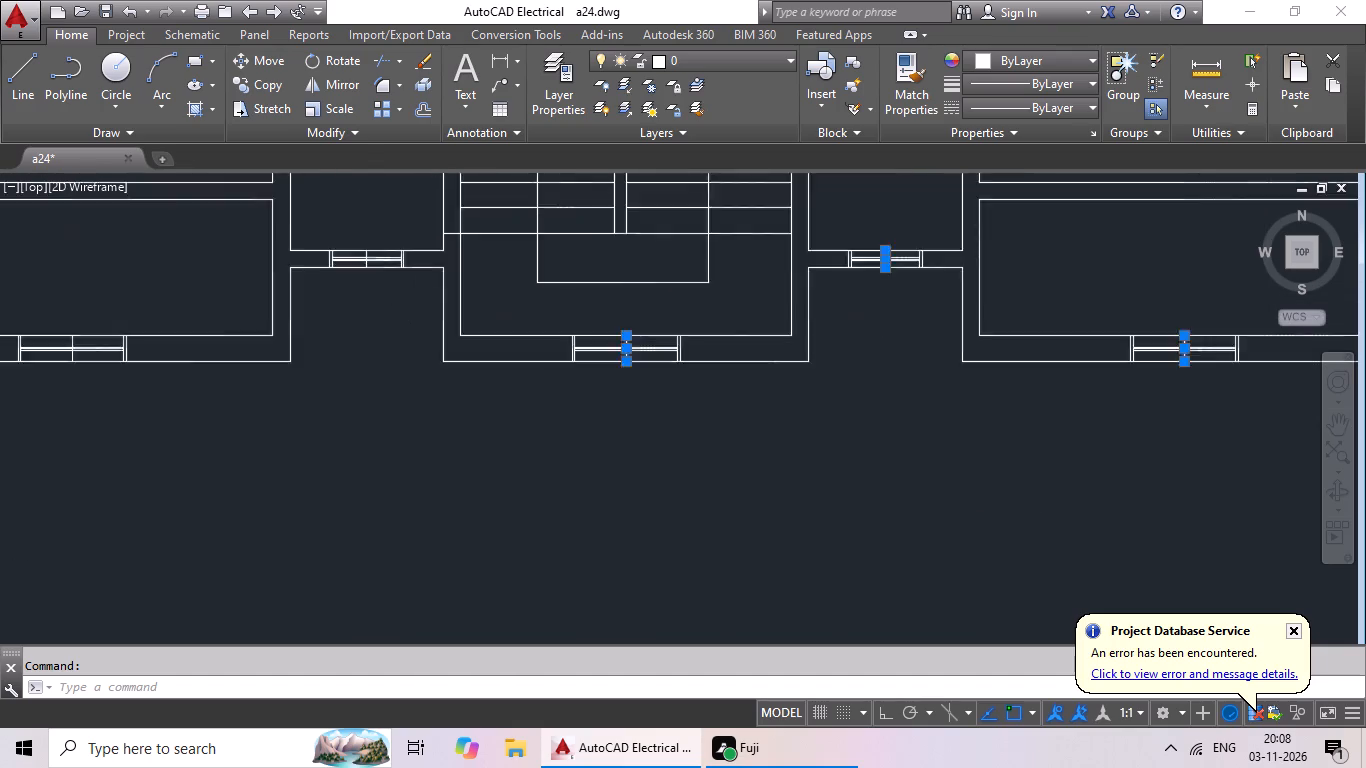
pyautogui.scroll(2, 390, 268)
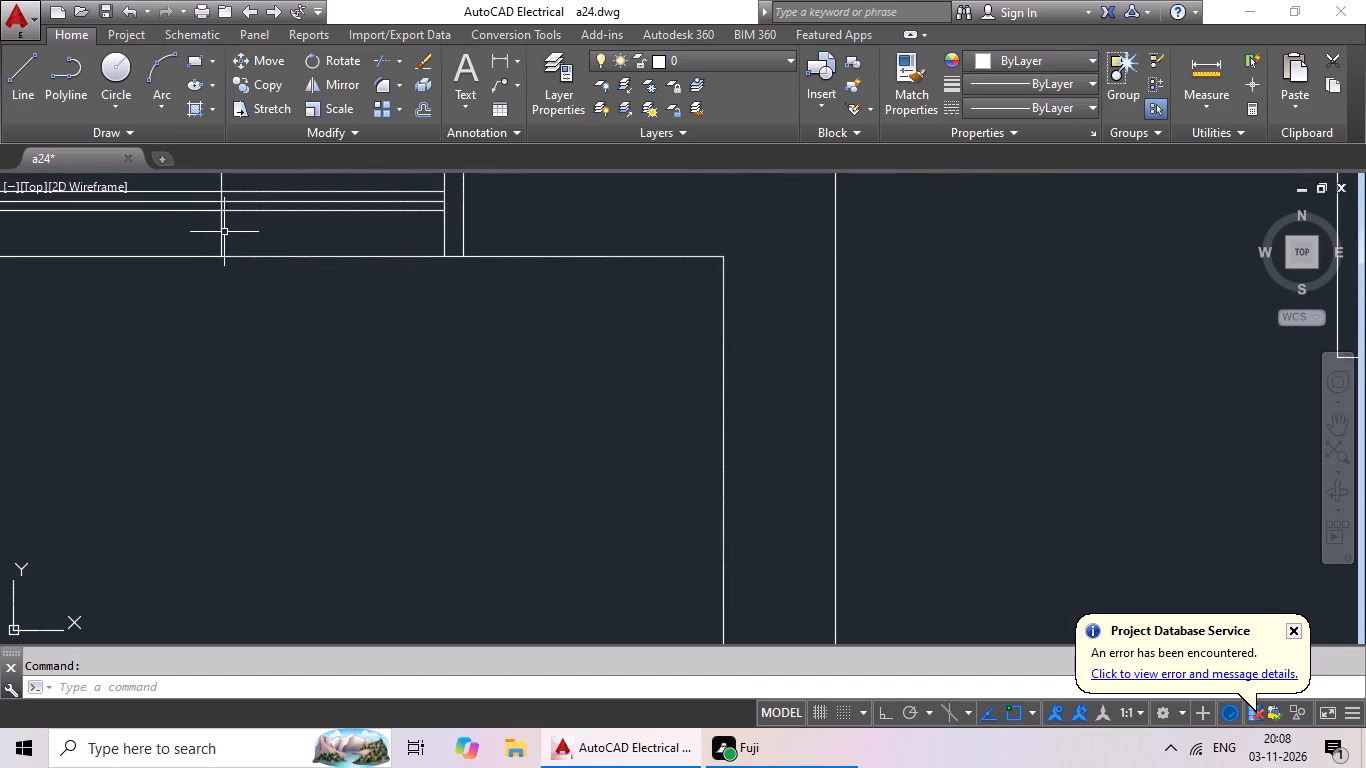
pyautogui.click(223, 232)
# Add to the selection the midpoint marks in the southwest corner room's south window and the west window of the room north of it.
pyautogui.scroll(-3, 403, 274)
pyautogui.moveTo(325, 315); pyautogui.dragTo(606, 263, button='middle')
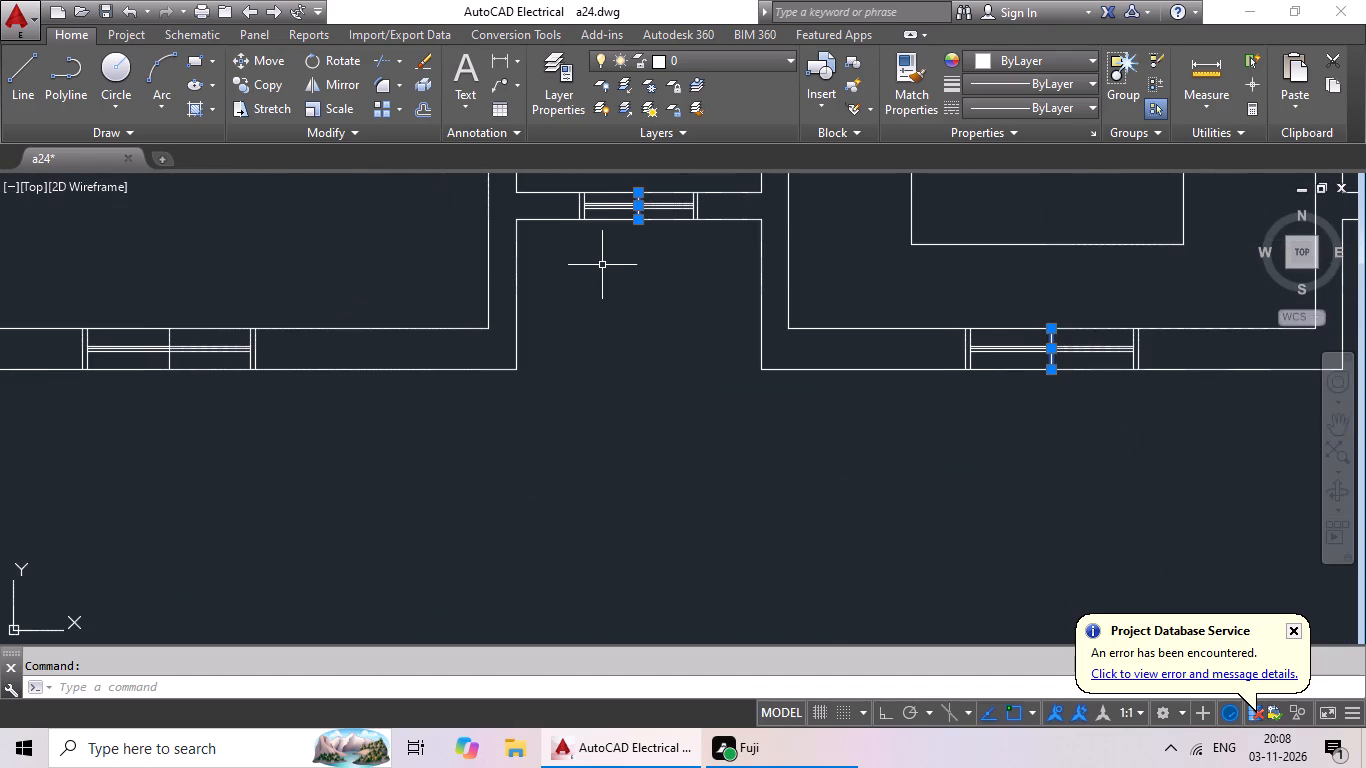
pyautogui.scroll(-1, 576, 280)
pyautogui.scroll(4, 322, 335)
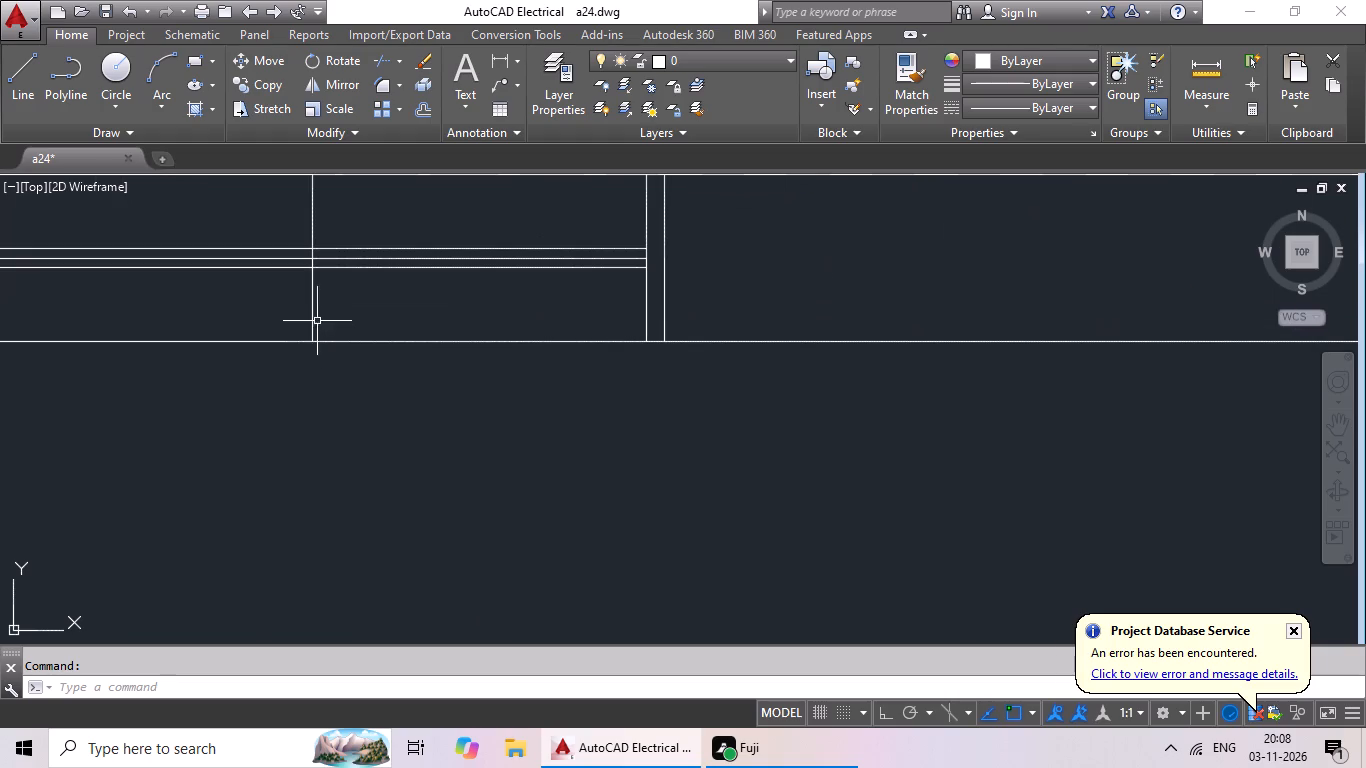
pyautogui.click(312, 305)
pyautogui.scroll(-3, 424, 268)
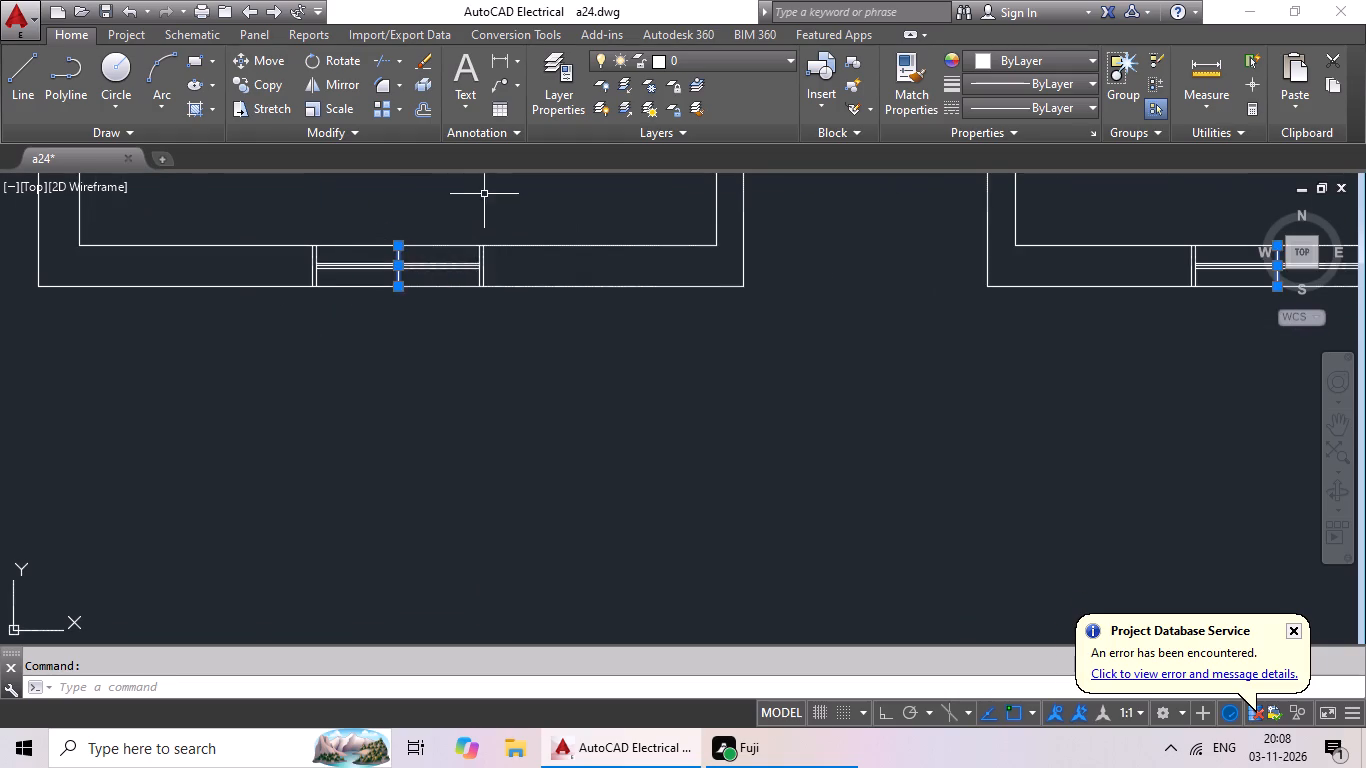
pyautogui.moveTo(484, 194); pyautogui.dragTo(481, 334, button='middle')
pyautogui.moveTo(170, 289); pyautogui.dragTo(238, 569, button='middle')
pyautogui.moveTo(142, 290); pyautogui.dragTo(142, 382, button='middle')
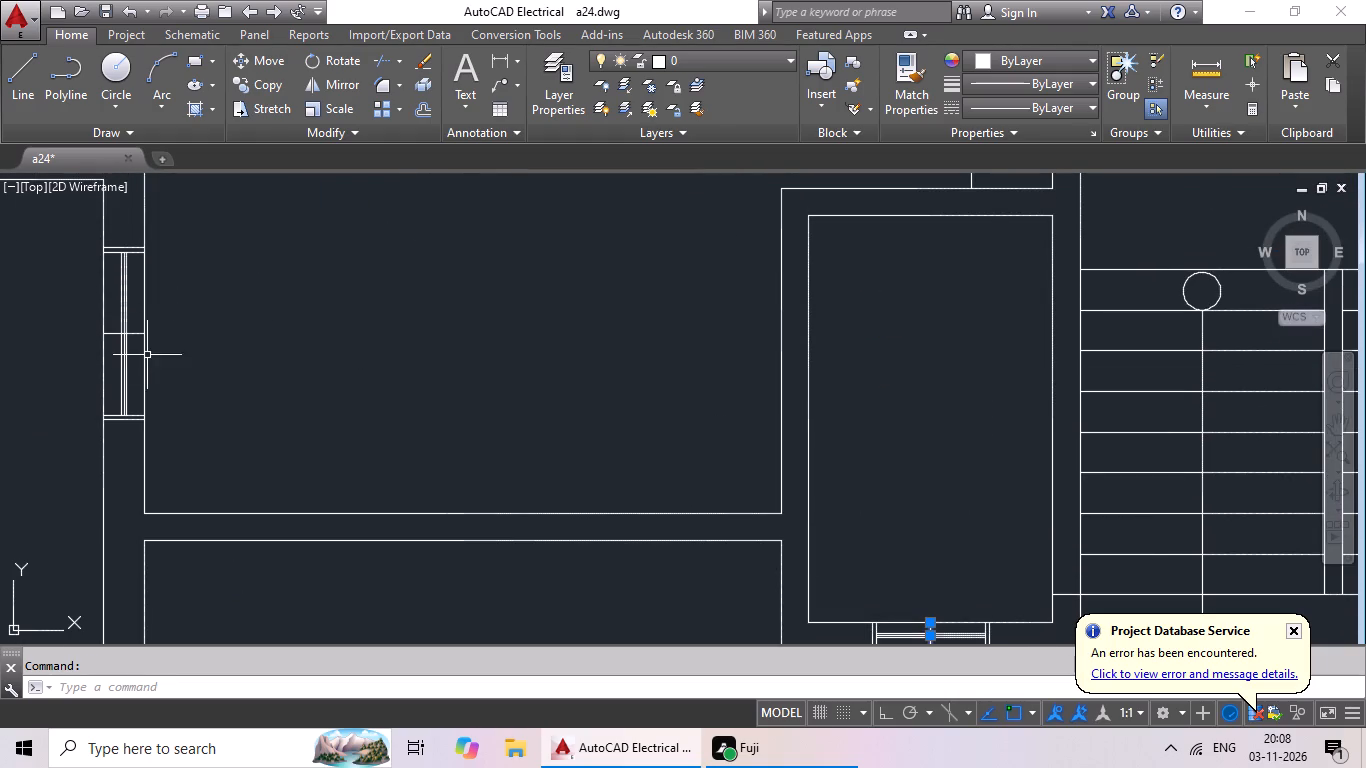
pyautogui.click(134, 333)
# Add the midpoint marks in the horizontal interior wall window on the west side and the west window of the room north of it.
pyautogui.scroll(-3, 275, 328)
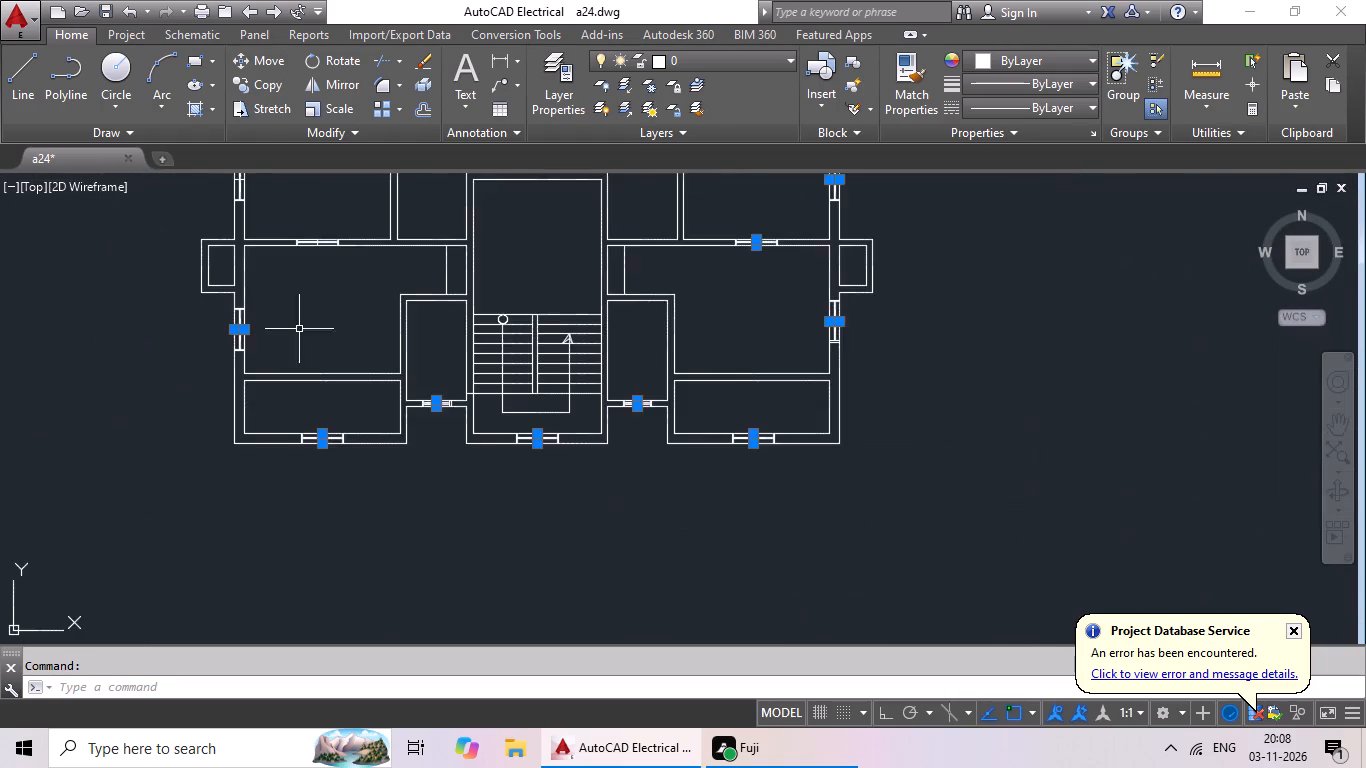
pyautogui.moveTo(312, 325); pyautogui.dragTo(286, 403, button='middle')
pyautogui.scroll(6, 295, 322)
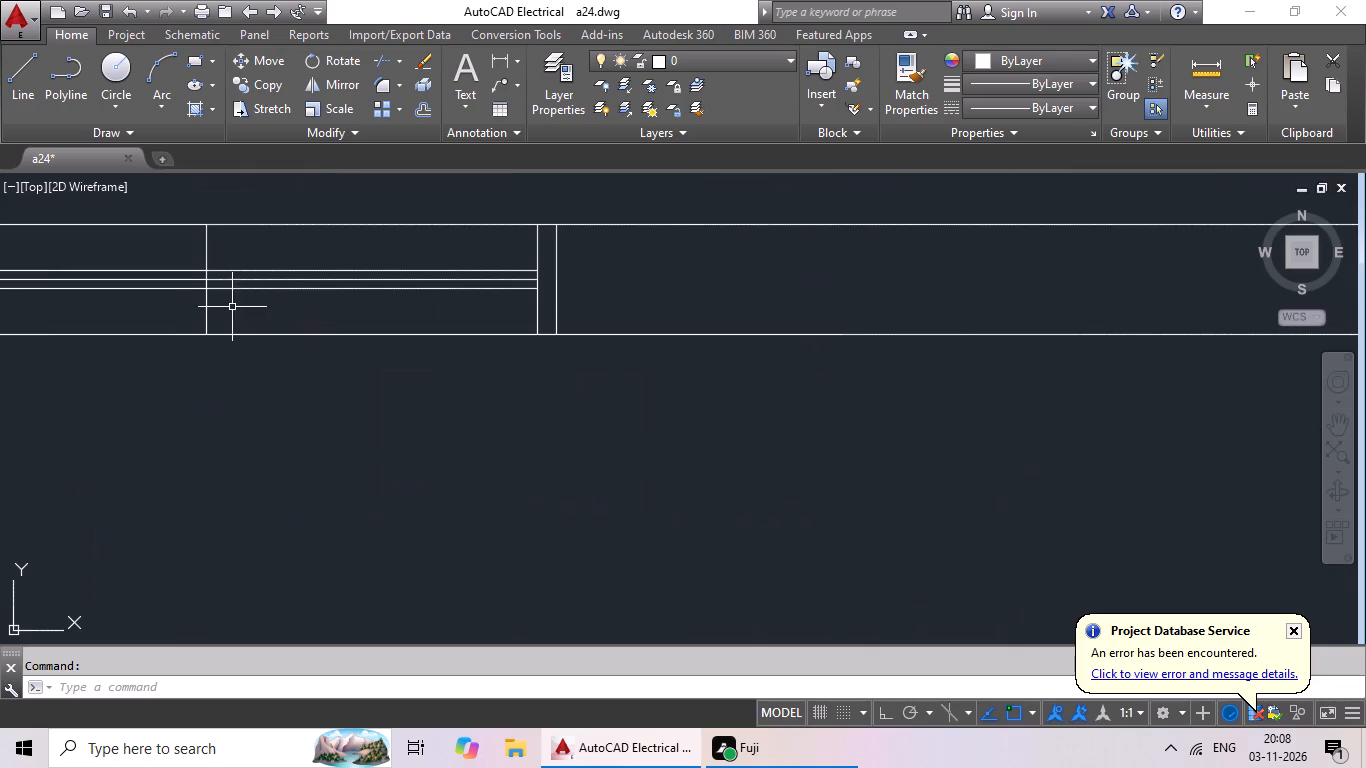
pyautogui.click(205, 317)
pyautogui.scroll(-4, 307, 343)
pyautogui.moveTo(365, 422); pyautogui.dragTo(365, 505, button='middle')
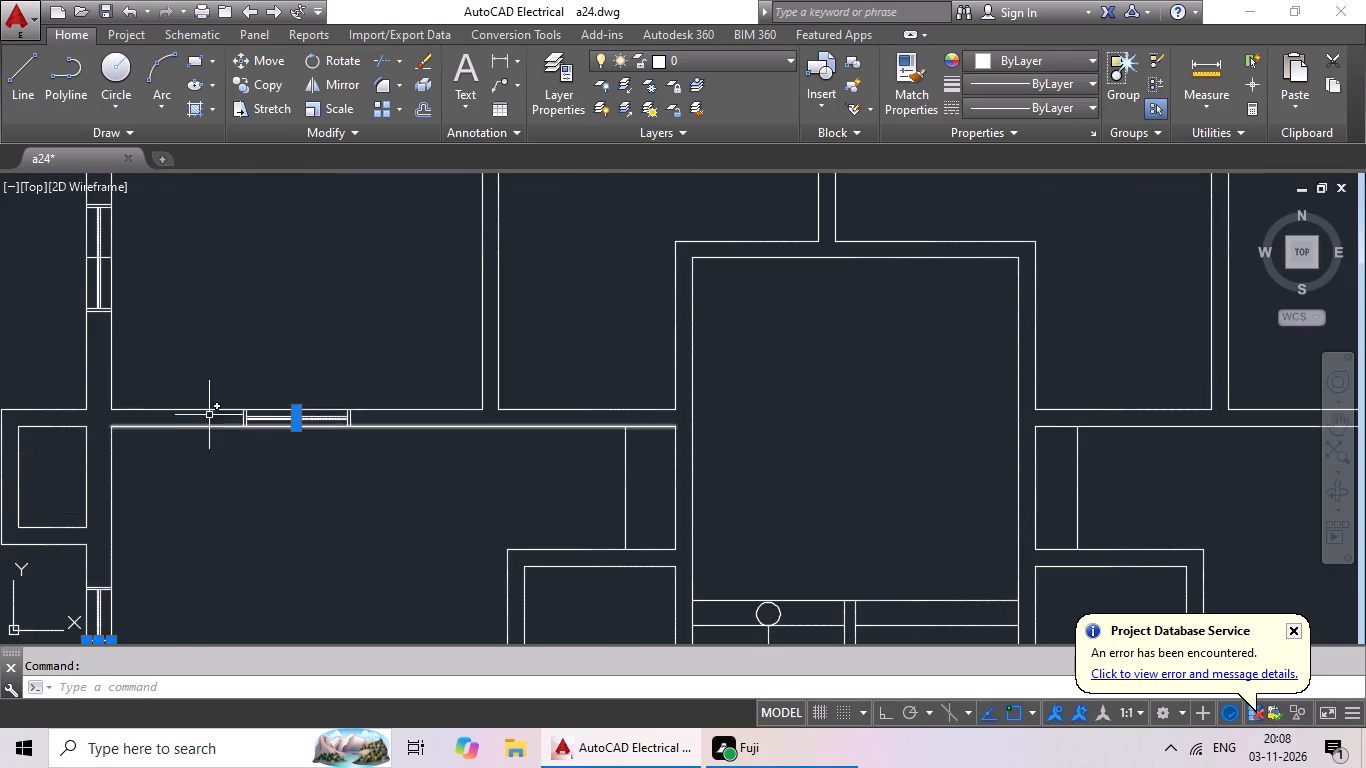
pyautogui.moveTo(218, 338); pyautogui.dragTo(252, 484, button='middle')
pyautogui.scroll(5, 137, 404)
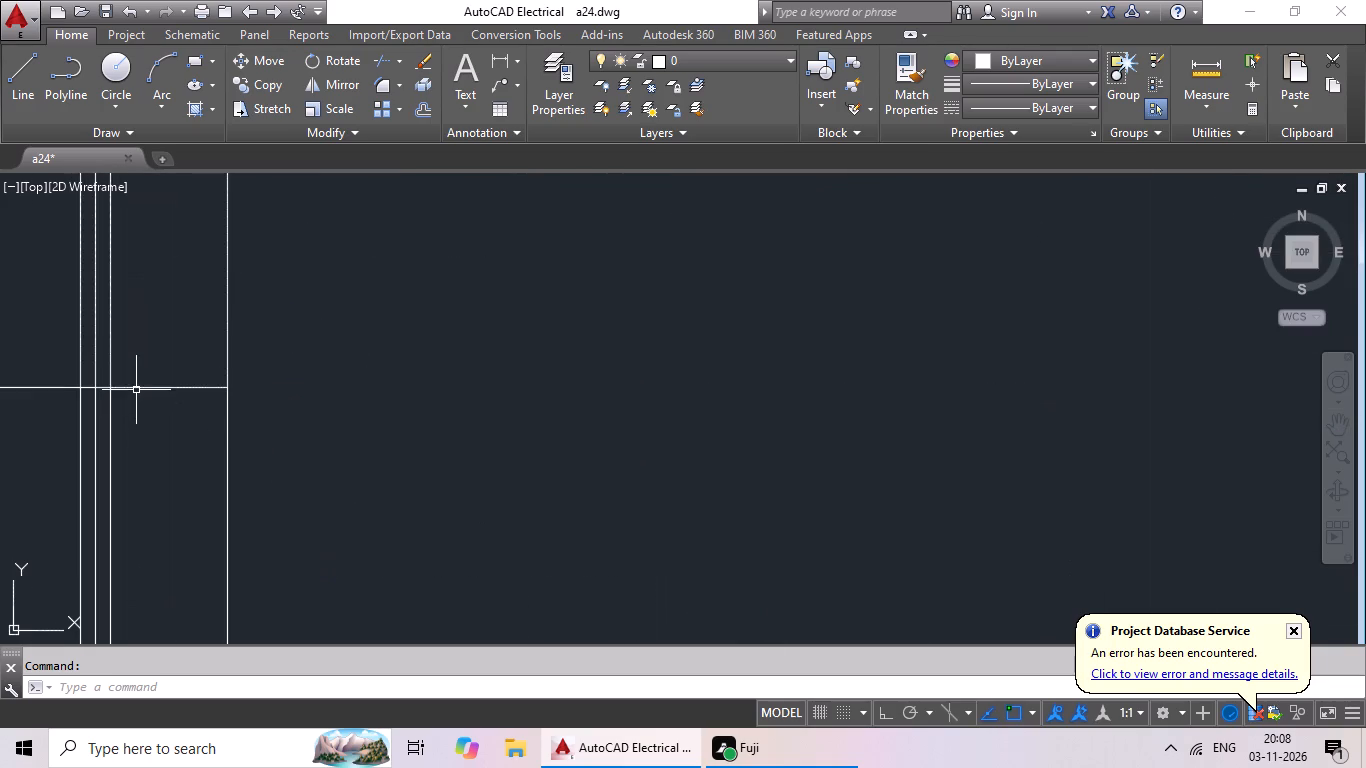
pyautogui.click(137, 388)
# Add the midpoint mark in the small west room's window north of the projecting room, and delete all the selected midpoint marks.
pyautogui.scroll(-5, 441, 377)
pyautogui.moveTo(518, 387); pyautogui.dragTo(346, 496, button='middle')
pyautogui.scroll(-2, 380, 438)
pyautogui.moveTo(411, 447); pyautogui.dragTo(411, 454, button='middle')
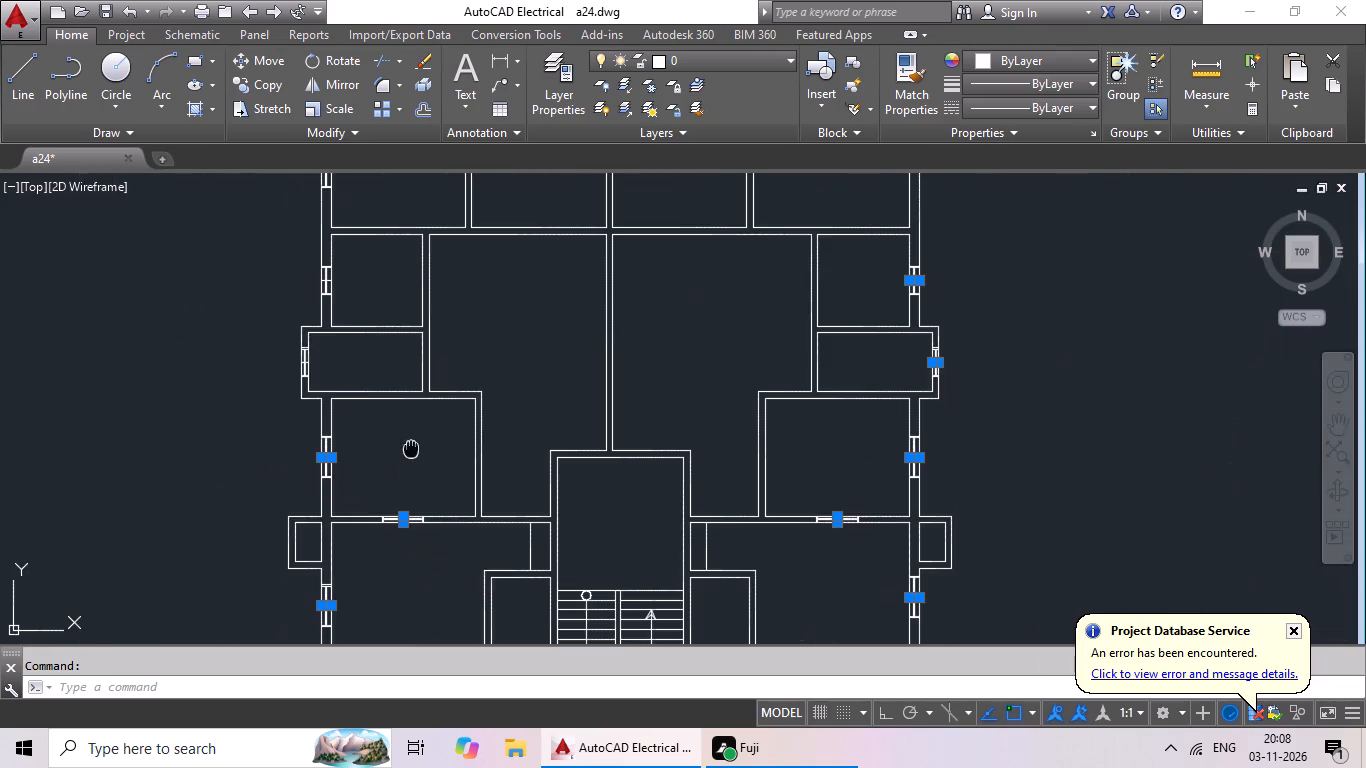
pyautogui.moveTo(411, 454); pyautogui.dragTo(402, 537, button='middle')
pyautogui.scroll(4, 316, 371)
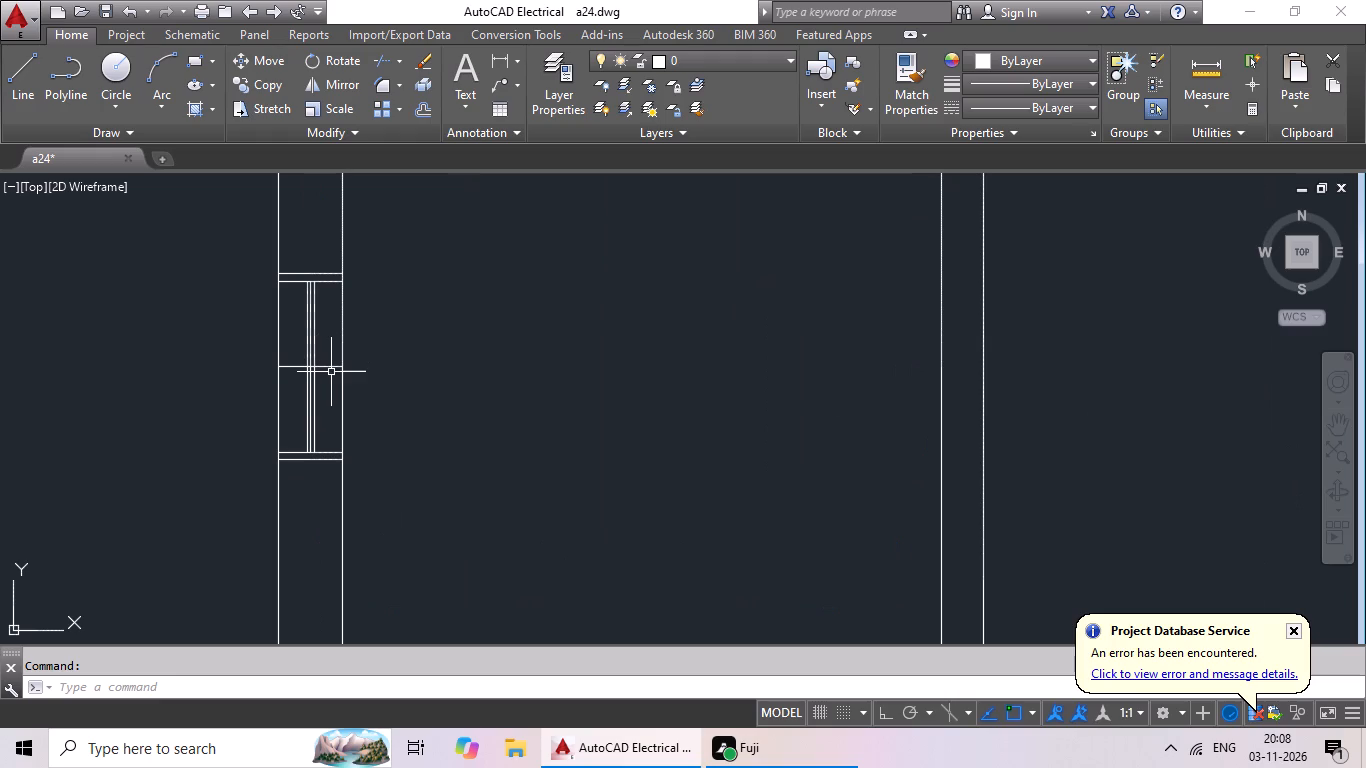
pyautogui.click(331, 370)
pyautogui.scroll(-3, 475, 371)
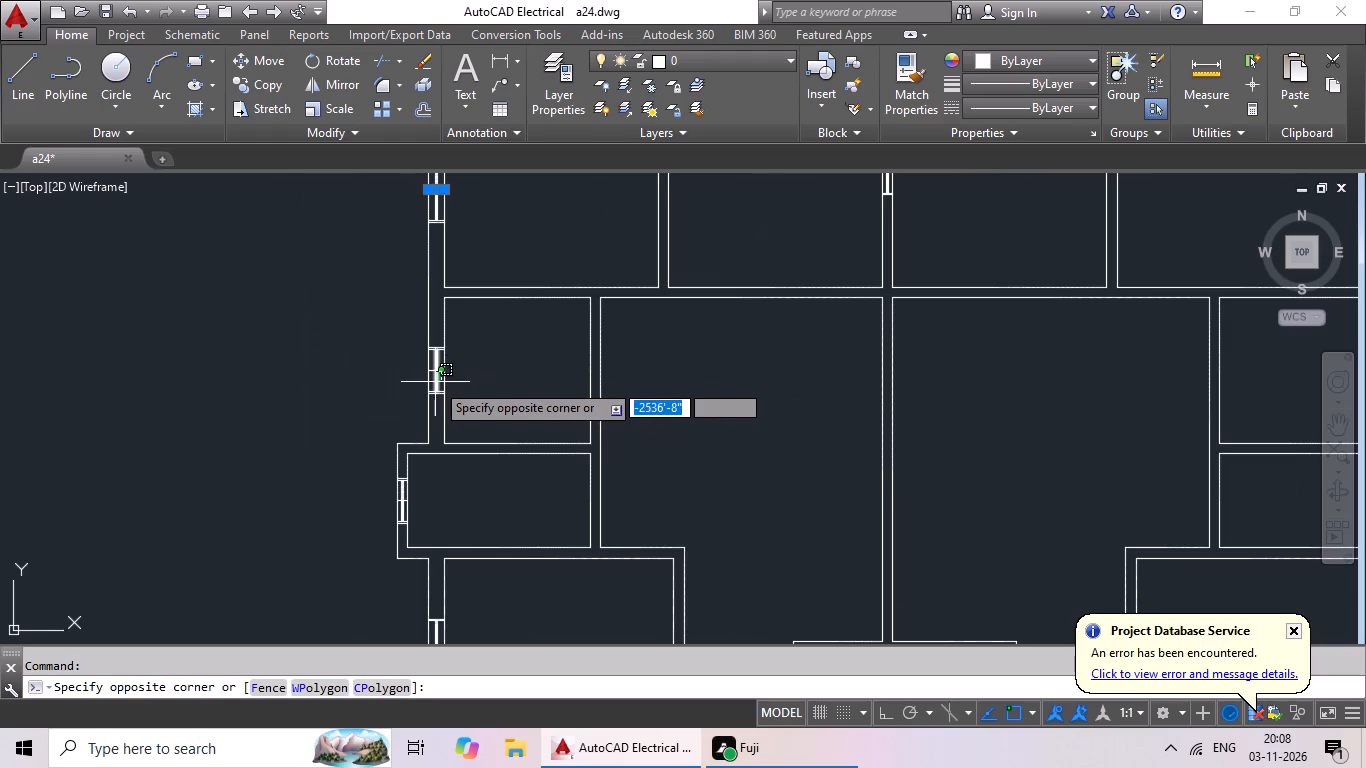
pyautogui.click(446, 373)
pyautogui.scroll(4, 443, 372)
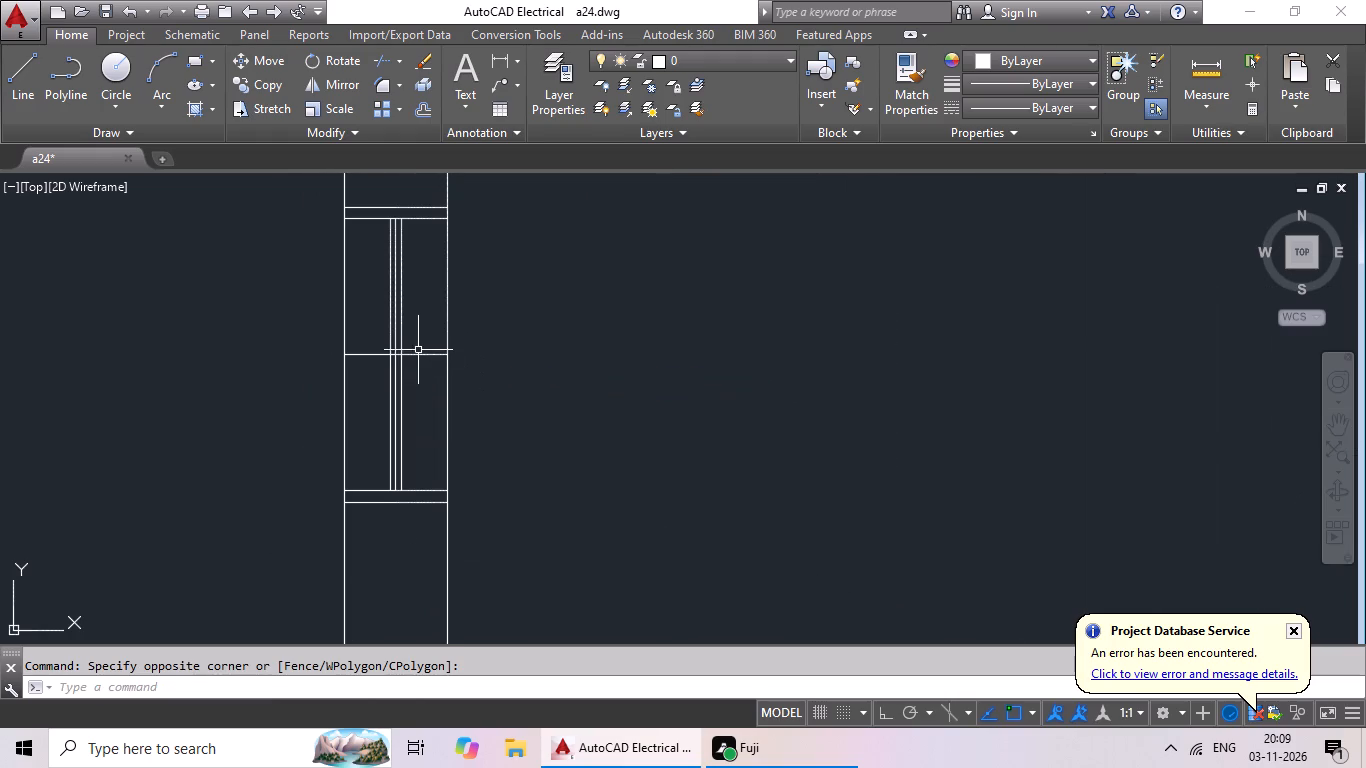
pyautogui.click(419, 355)
pyautogui.scroll(-5, 516, 377)
pyautogui.moveTo(582, 396); pyautogui.dragTo(330, 350, button='middle')
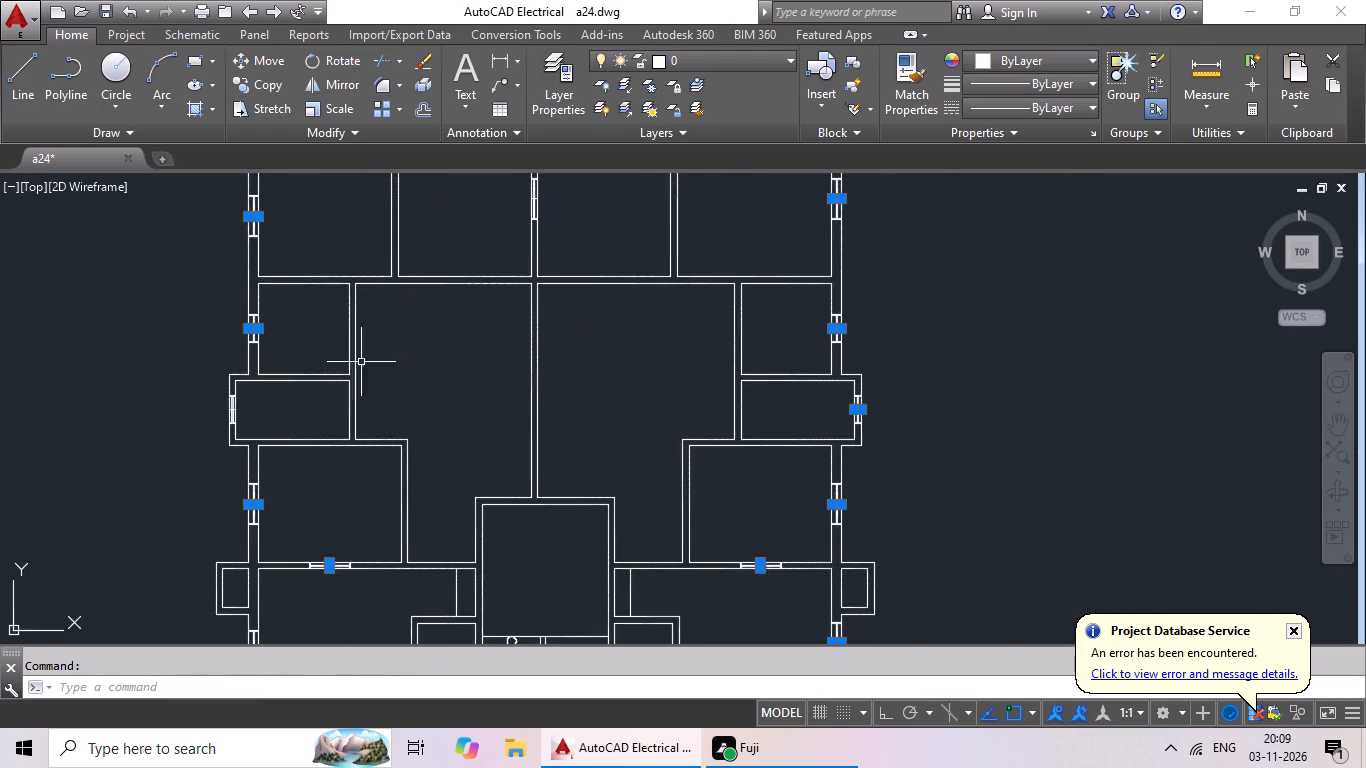
pyautogui.scroll(-2, 425, 369)
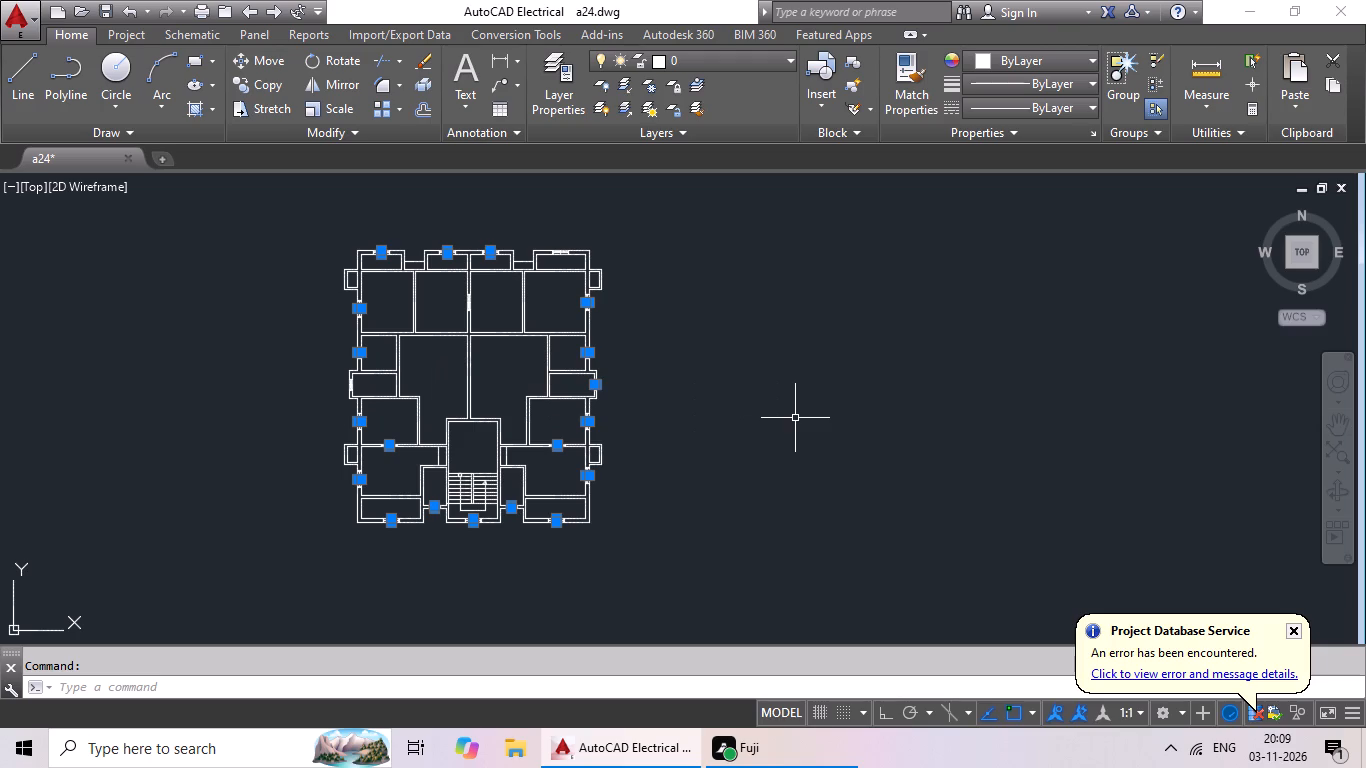
pyautogui.press('Delete')
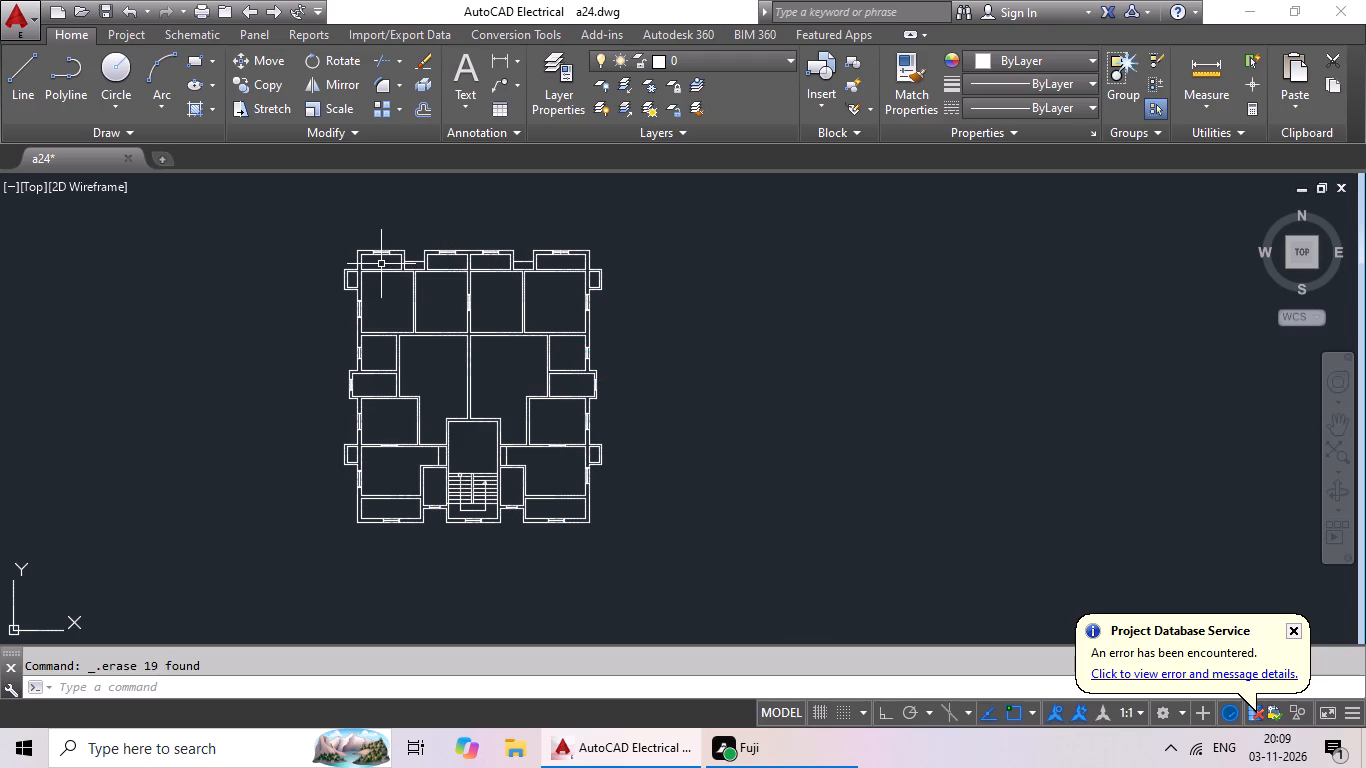
# Inspect the windows in the northern part of the floor plan for leftover midpoint marks.
pyautogui.scroll(6, 384, 251)
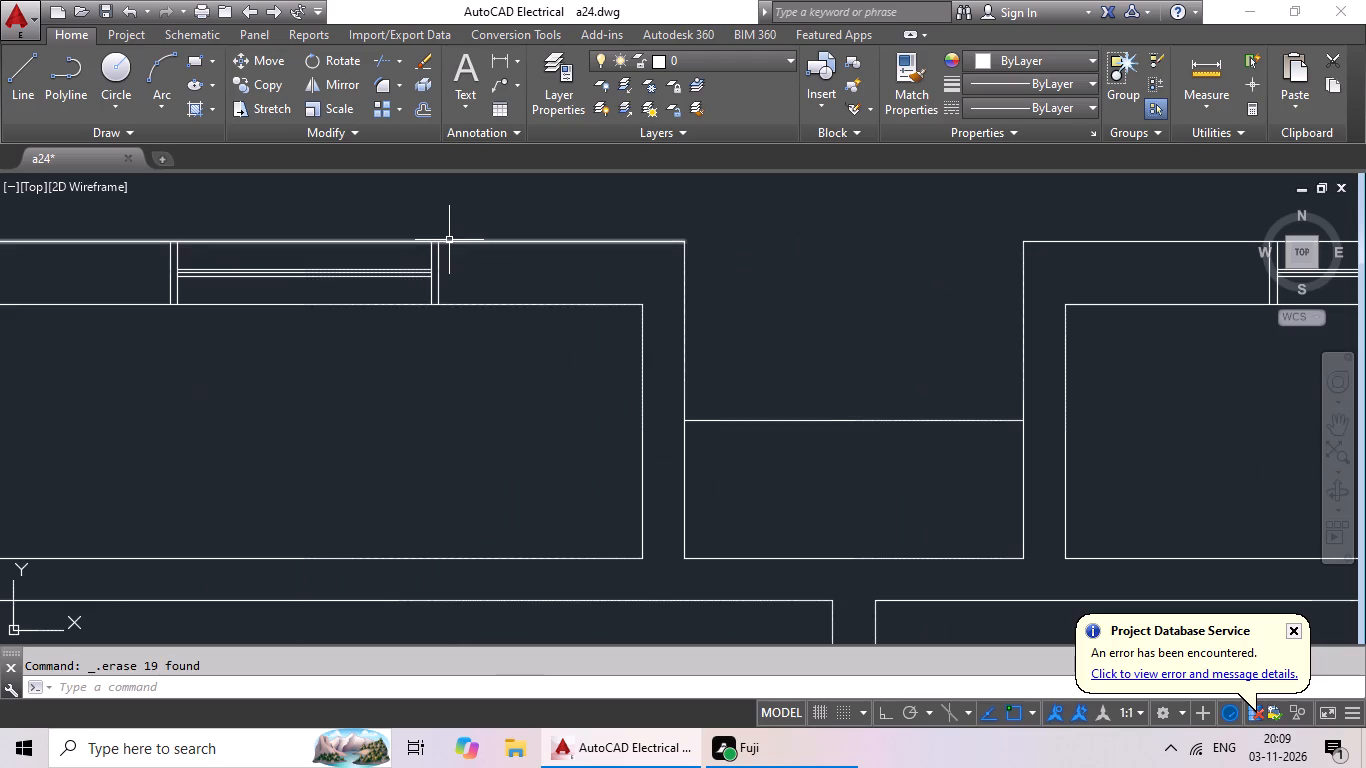
pyautogui.scroll(-4, 557, 229)
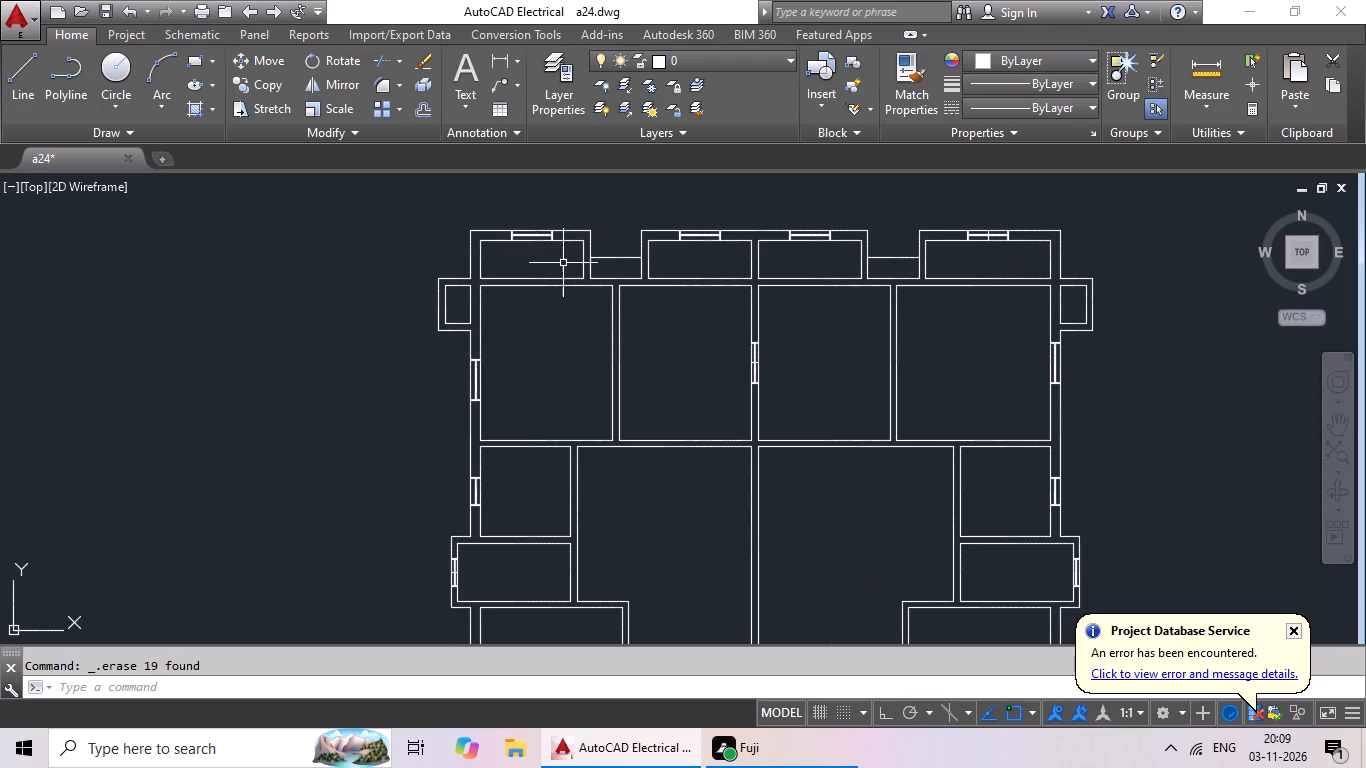
pyautogui.scroll(-3, 613, 254)
pyautogui.moveTo(728, 320); pyautogui.dragTo(588, 331, button='middle')
pyautogui.scroll(5, 560, 271)
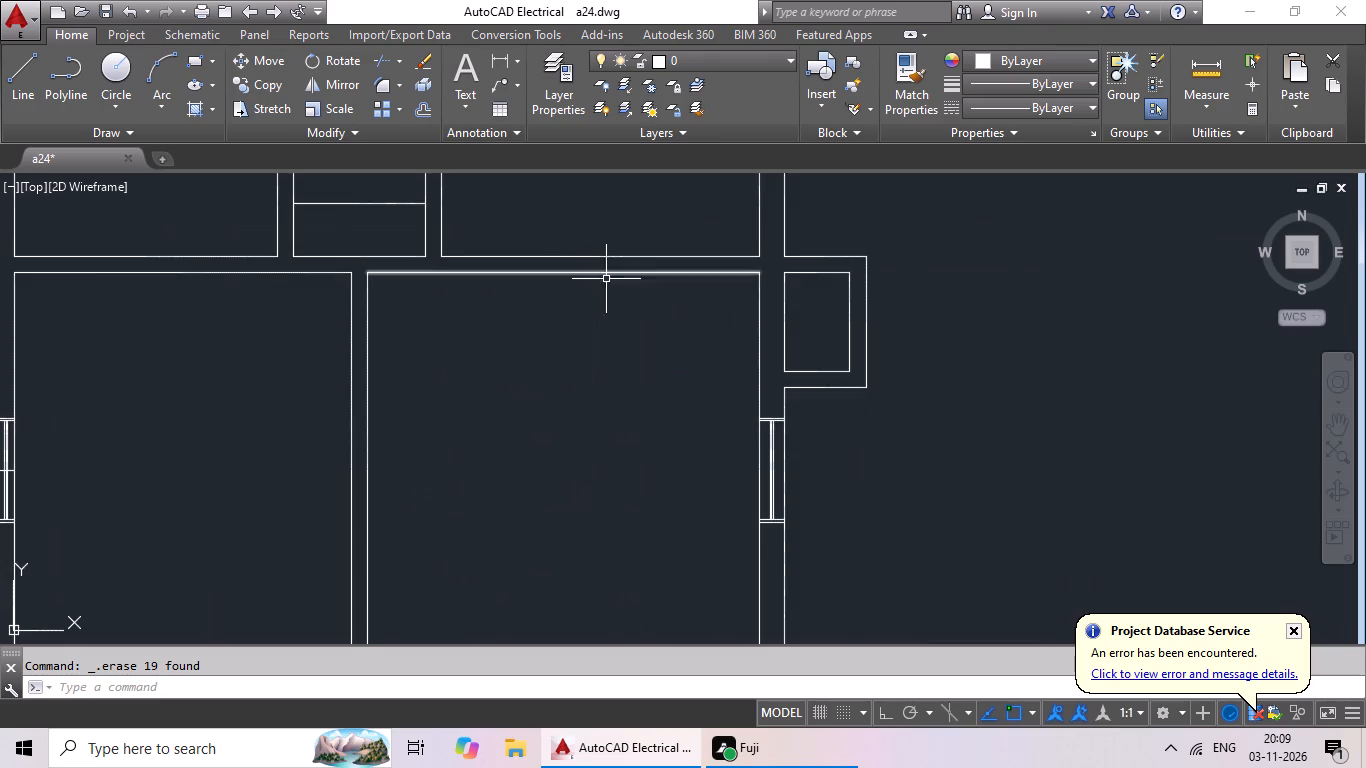
pyautogui.moveTo(617, 276); pyautogui.dragTo(583, 363, button='middle')
pyautogui.scroll(-2, 614, 331)
pyautogui.moveTo(619, 318); pyautogui.dragTo(553, 304, button='middle')
pyautogui.moveTo(571, 333); pyautogui.dragTo(657, 311, button='middle')
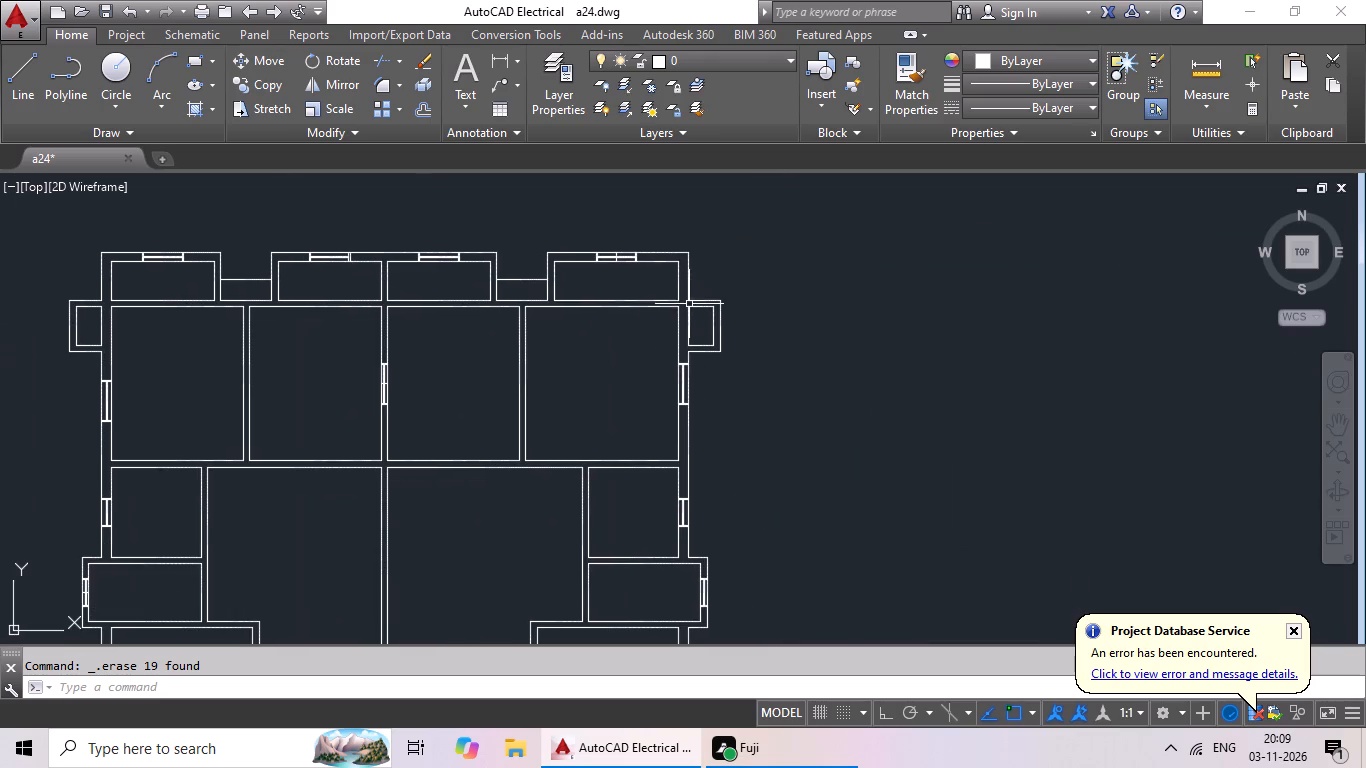
# Delete the midpoint mark in the window of the central vertical wall between the two middle northern rooms.
pyautogui.scroll(5, 378, 387)
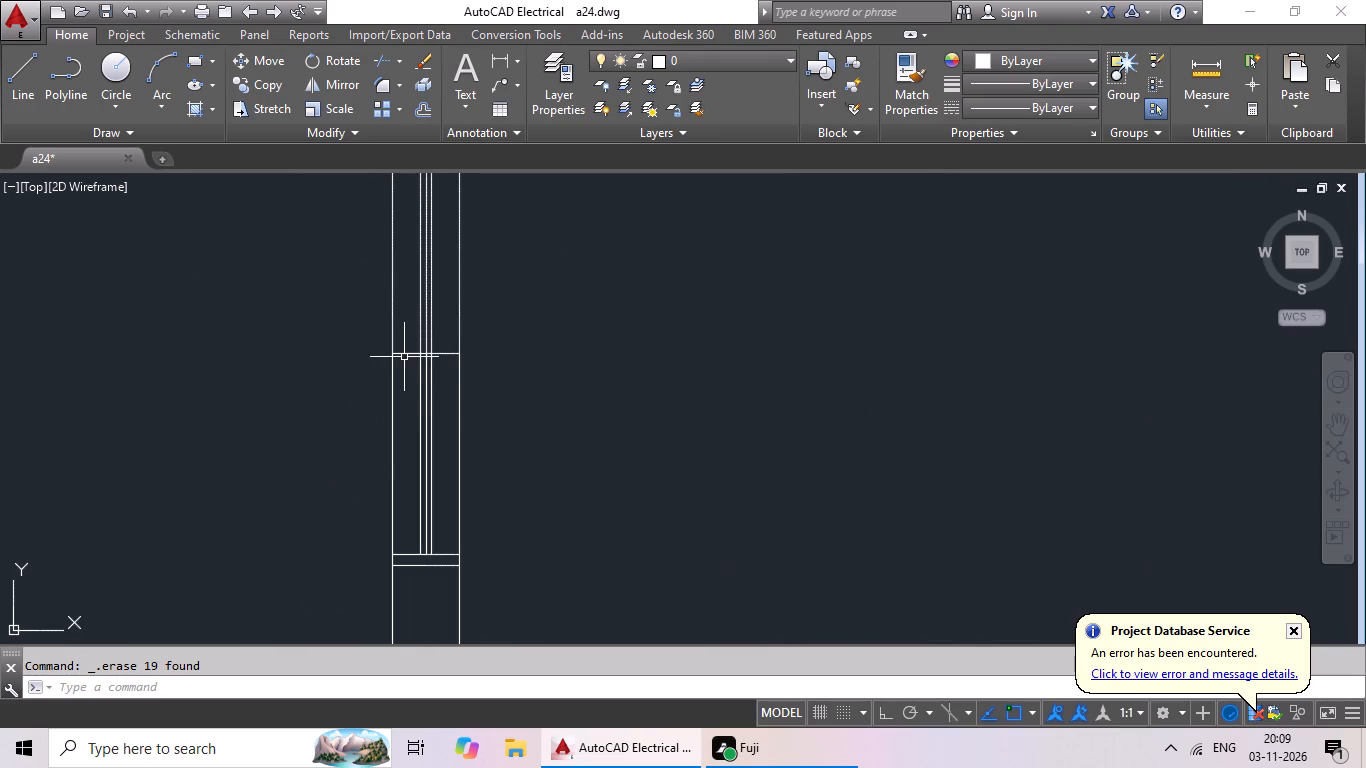
pyautogui.click(401, 354)
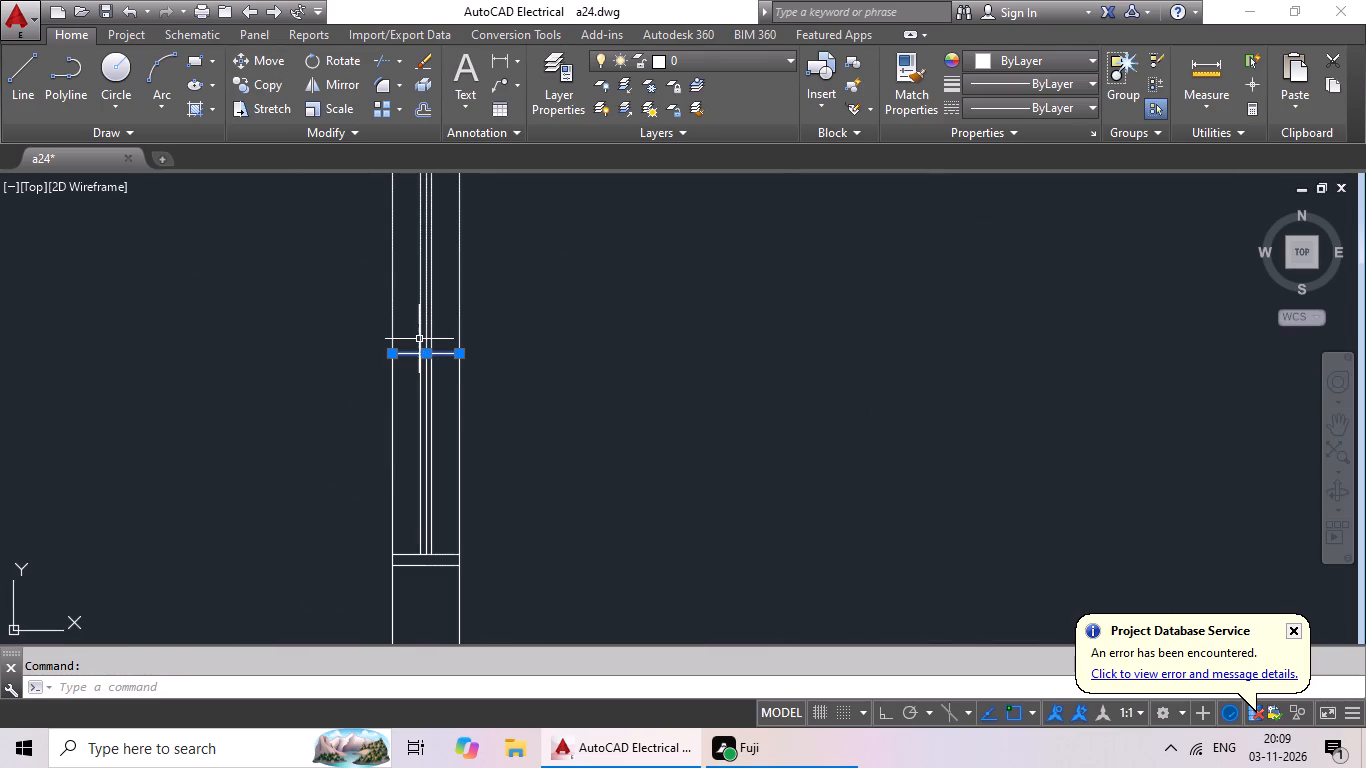
pyautogui.press('Delete')
# Inspect the remaining windows across the whole floor plan for leftover midpoint marks.
pyautogui.scroll(-3, 473, 381)
pyautogui.scroll(-2, 629, 398)
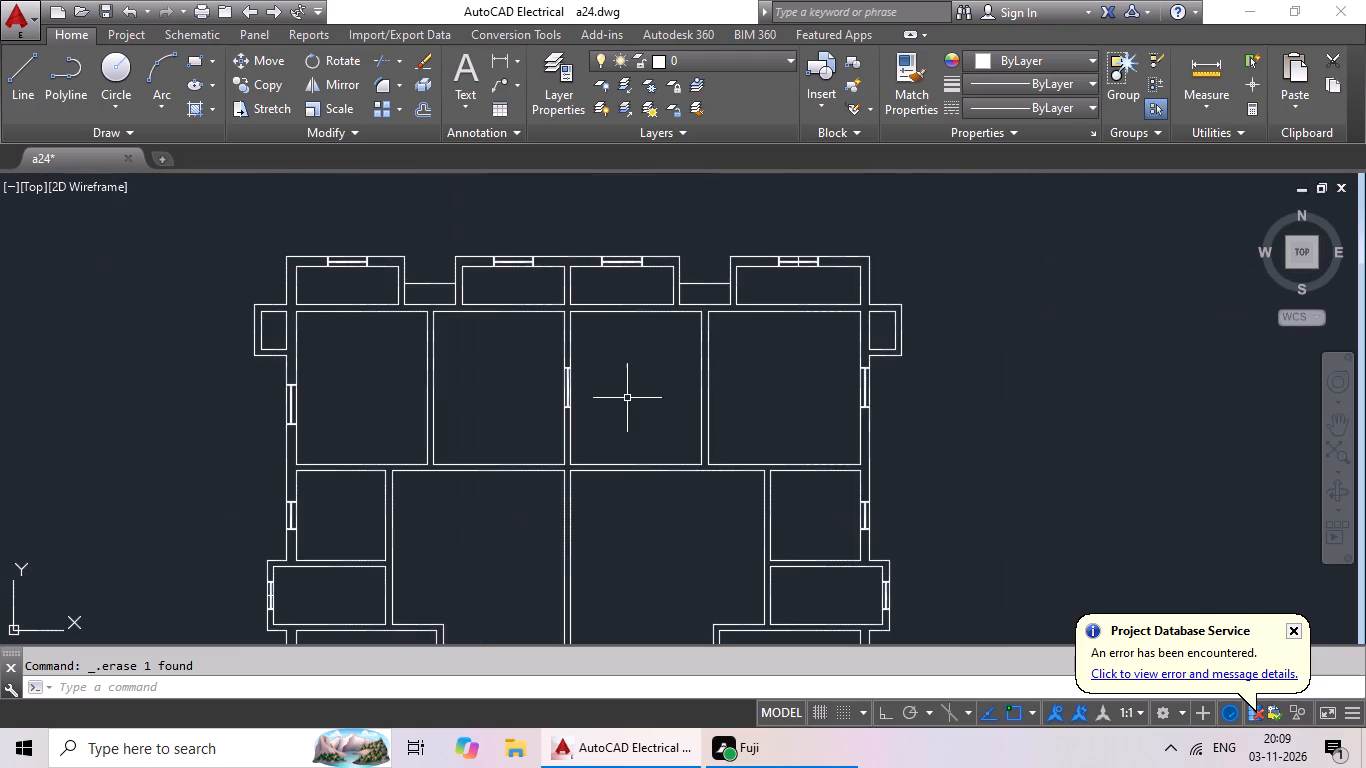
pyautogui.moveTo(620, 359); pyautogui.dragTo(612, 286, button='middle')
pyautogui.scroll(-2, 603, 333)
pyautogui.moveTo(610, 363); pyautogui.dragTo(464, 299, button='middle')
pyautogui.scroll(1, 454, 326)
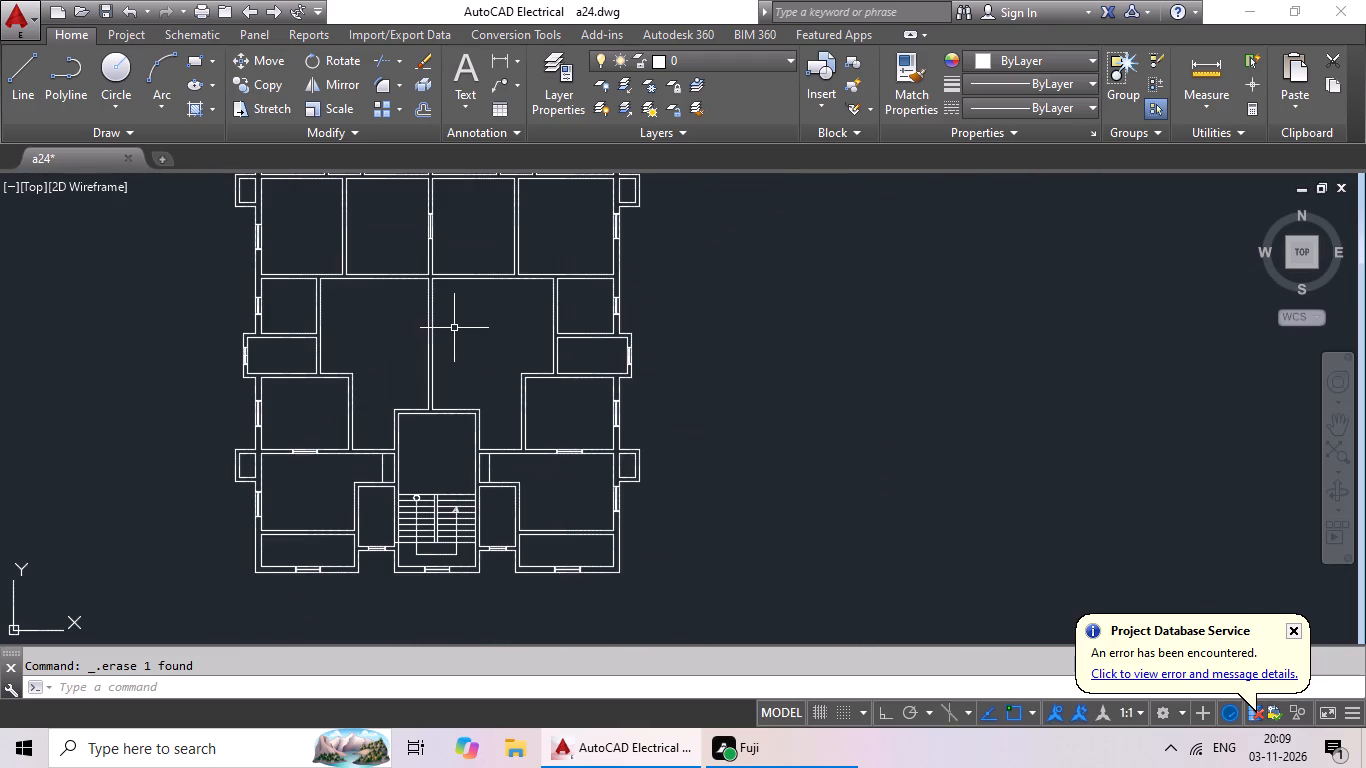
pyautogui.moveTo(454, 328); pyautogui.dragTo(463, 354, button='middle')
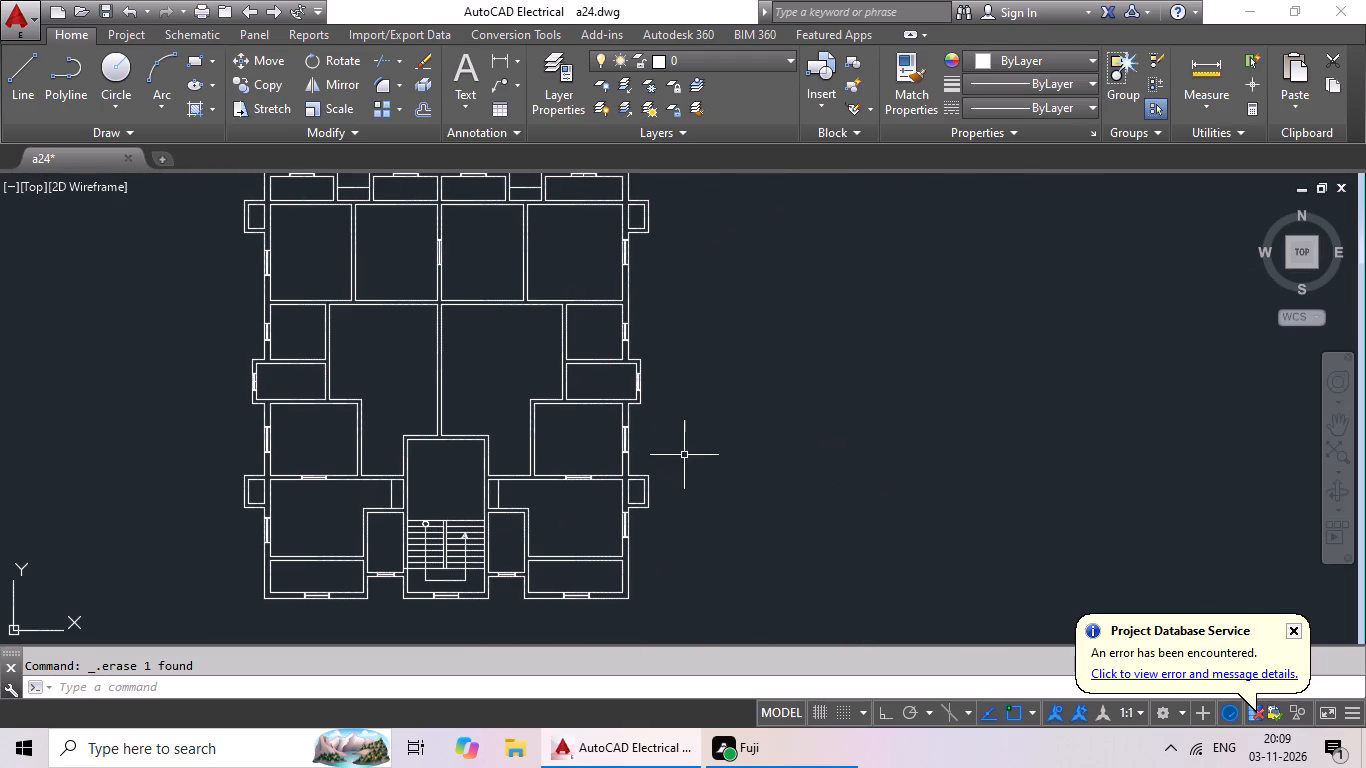
pyautogui.moveTo(394, 348); pyautogui.dragTo(691, 466, button='middle')
pyautogui.scroll(4, 644, 433)
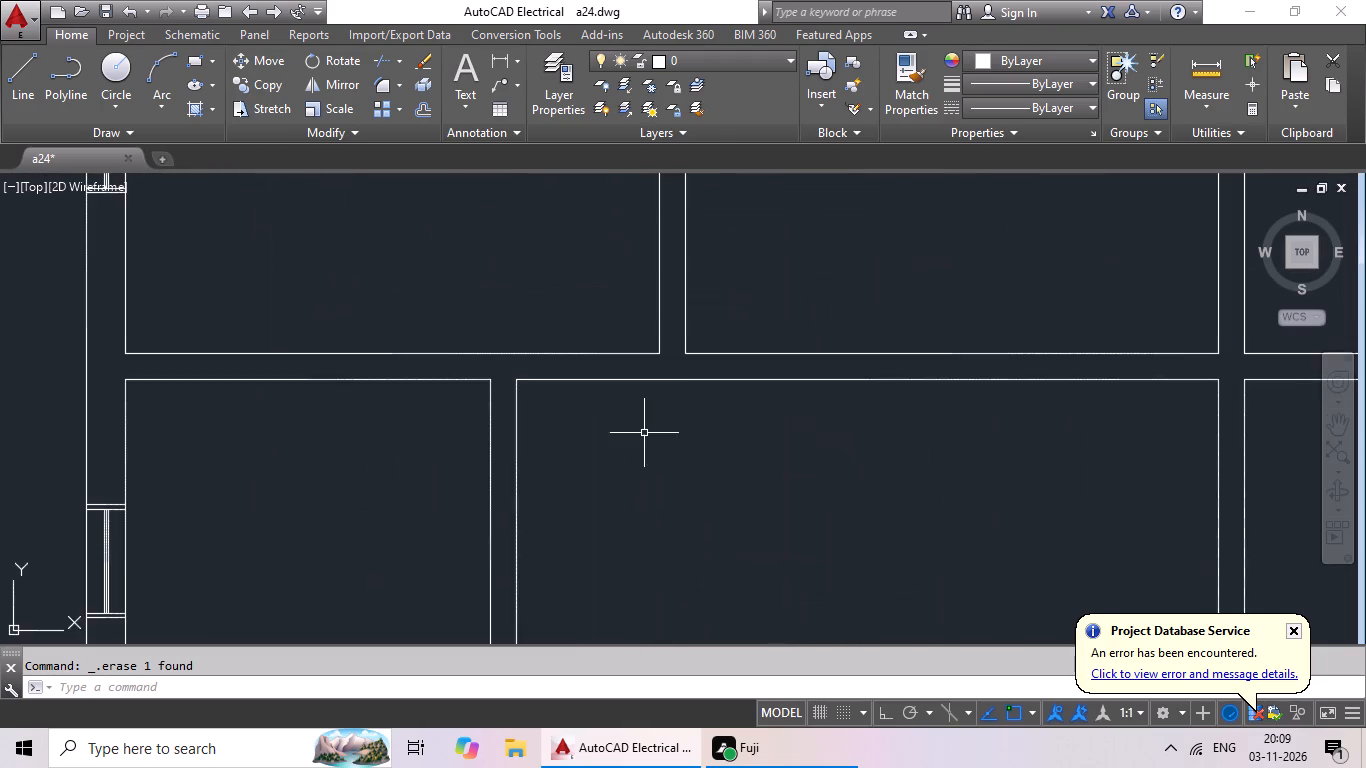
pyautogui.moveTo(644, 431); pyautogui.dragTo(626, 479, button='middle')
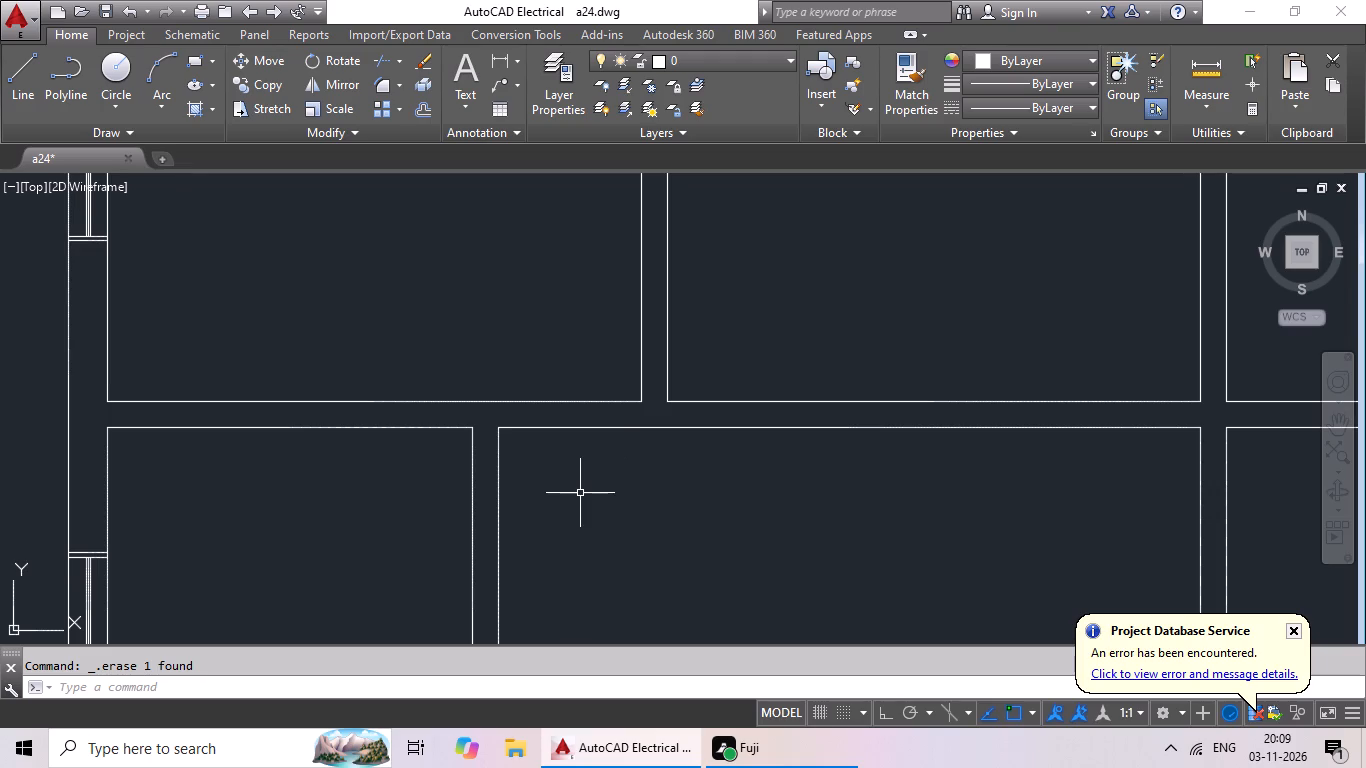
pyautogui.scroll(-4, 549, 591)
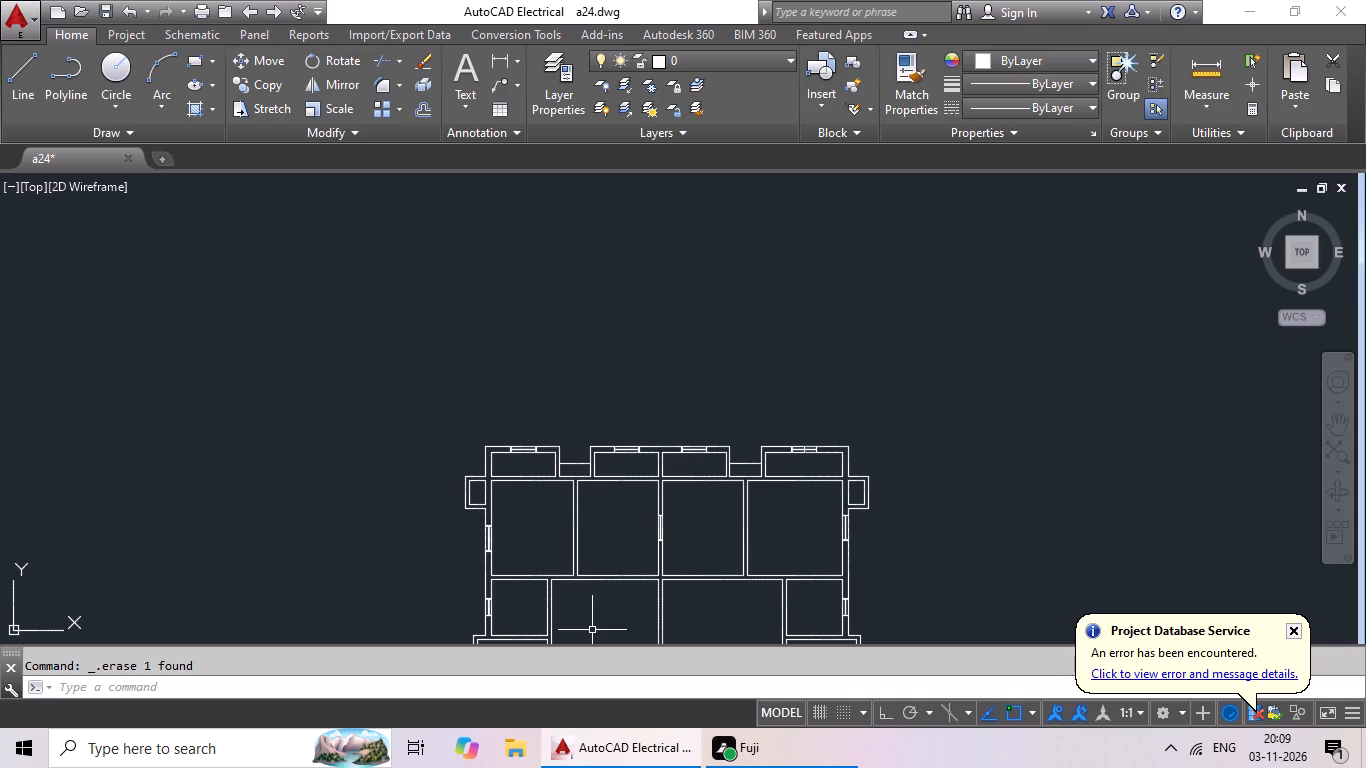
pyautogui.scroll(2, 587, 593)
pyautogui.moveTo(581, 612); pyautogui.dragTo(589, 590, button='middle')
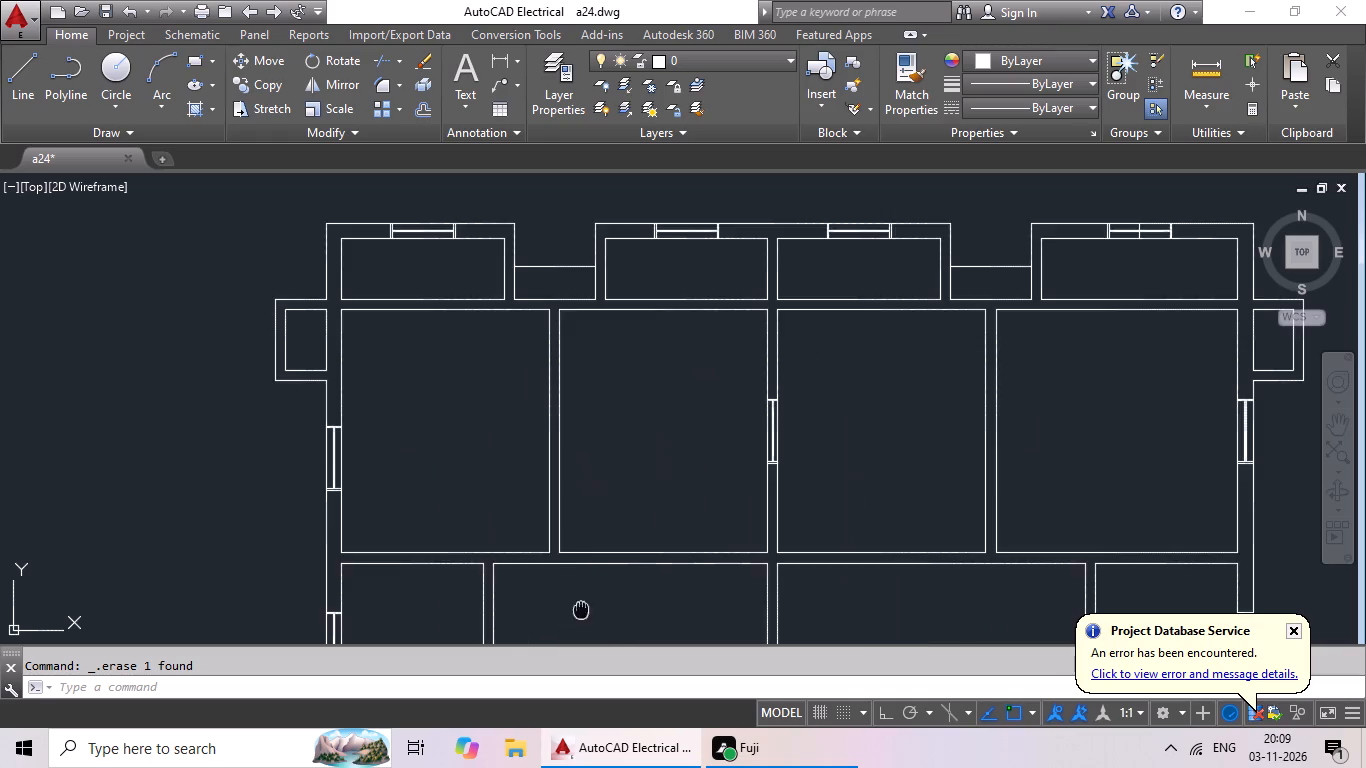
pyautogui.moveTo(589, 590); pyautogui.dragTo(745, 117, button='middle')
pyautogui.scroll(-2, 745, 248)
pyautogui.moveTo(757, 269); pyautogui.dragTo(574, 397, button='middle')
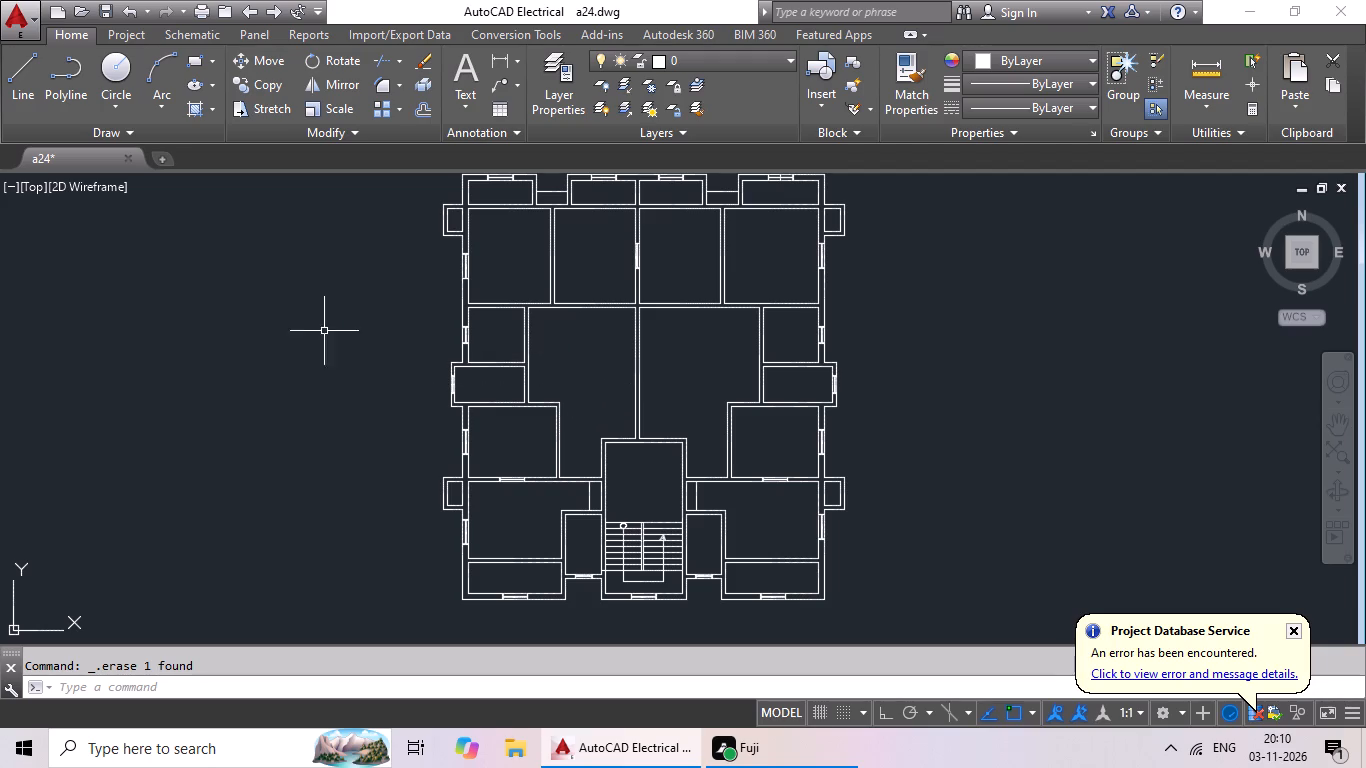
# Draw a short vertical line across the wall south of the northwest small room, just west of that room's southeast corner.
pyautogui.click(14, 79)
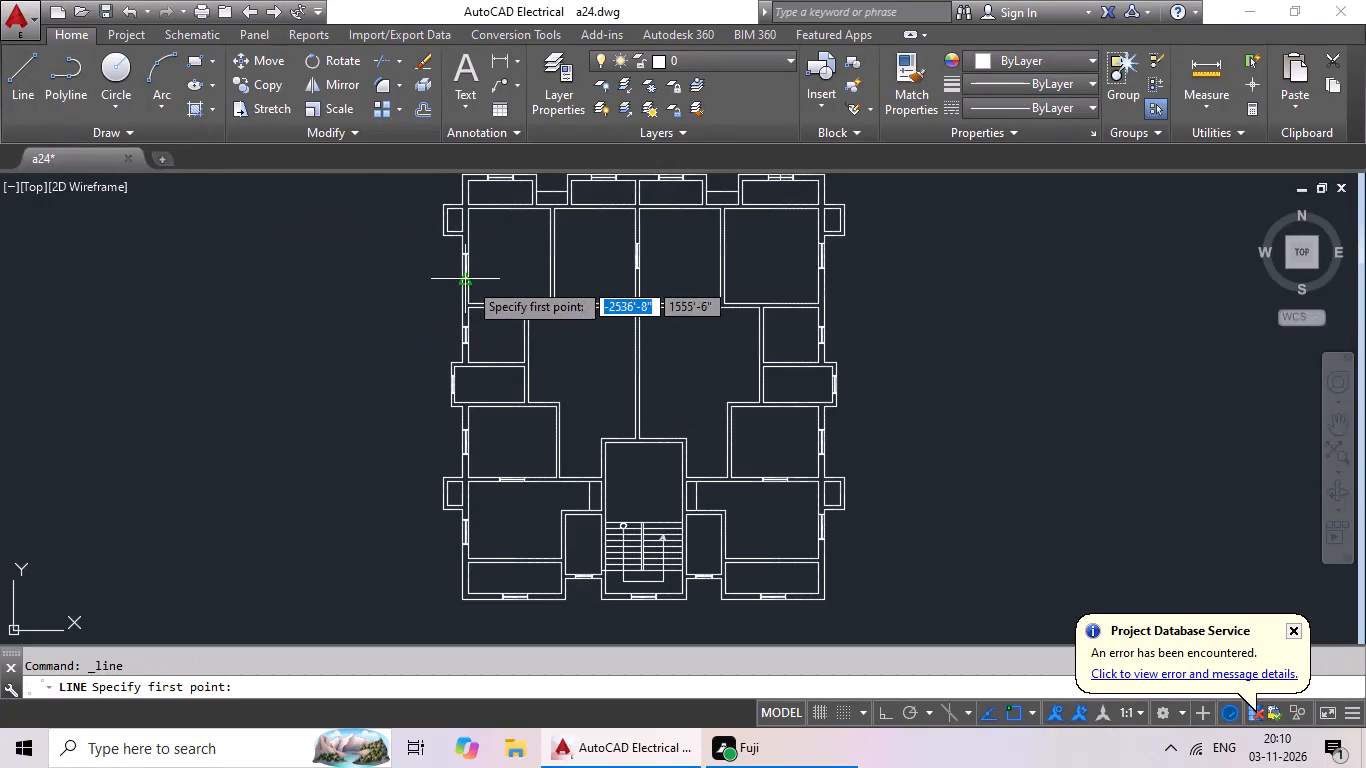
pyautogui.scroll(4, 526, 277)
pyautogui.moveTo(554, 326); pyautogui.dragTo(566, 289, button='middle')
pyautogui.scroll(2, 585, 407)
pyautogui.moveTo(594, 352); pyautogui.dragTo(603, 243, button='middle')
pyautogui.scroll(-3, 482, 365)
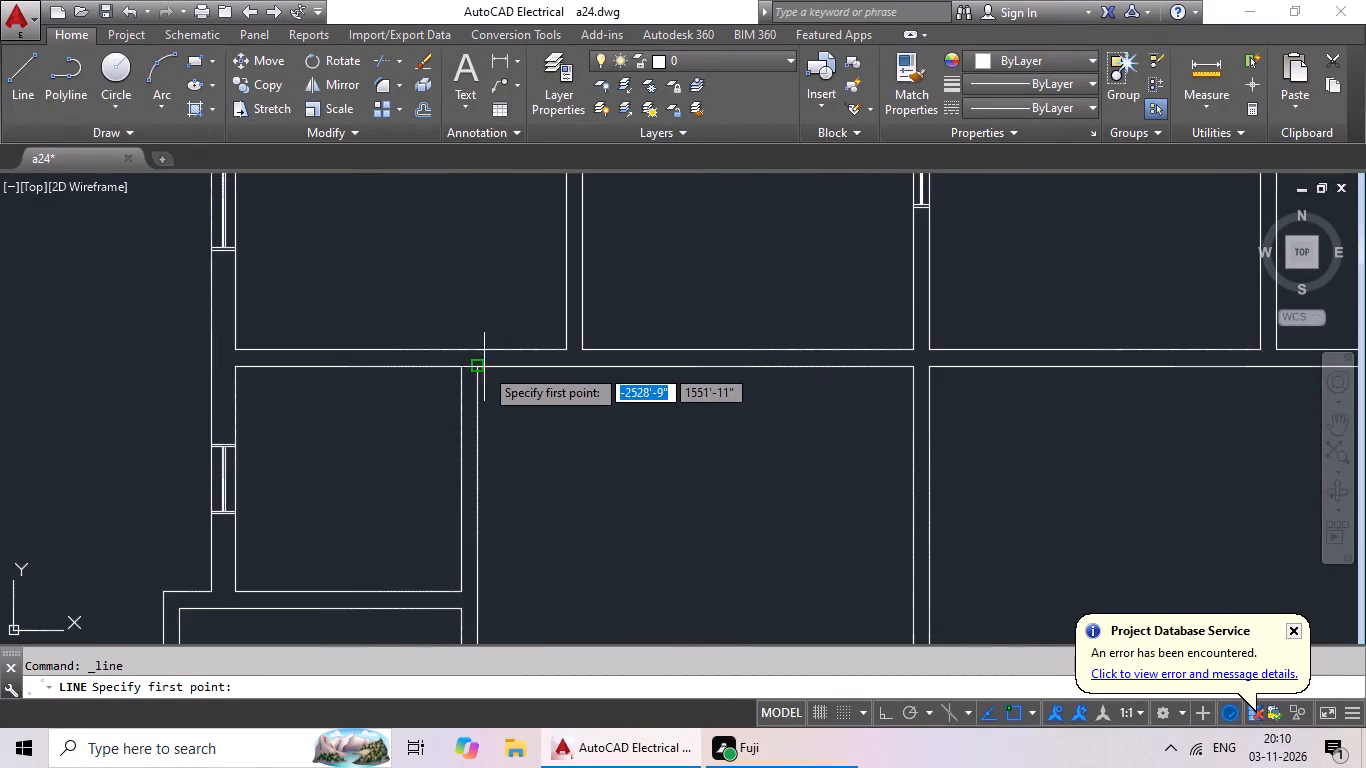
pyautogui.scroll(-4, 490, 372)
pyautogui.moveTo(486, 328); pyautogui.dragTo(480, 442, button='middle')
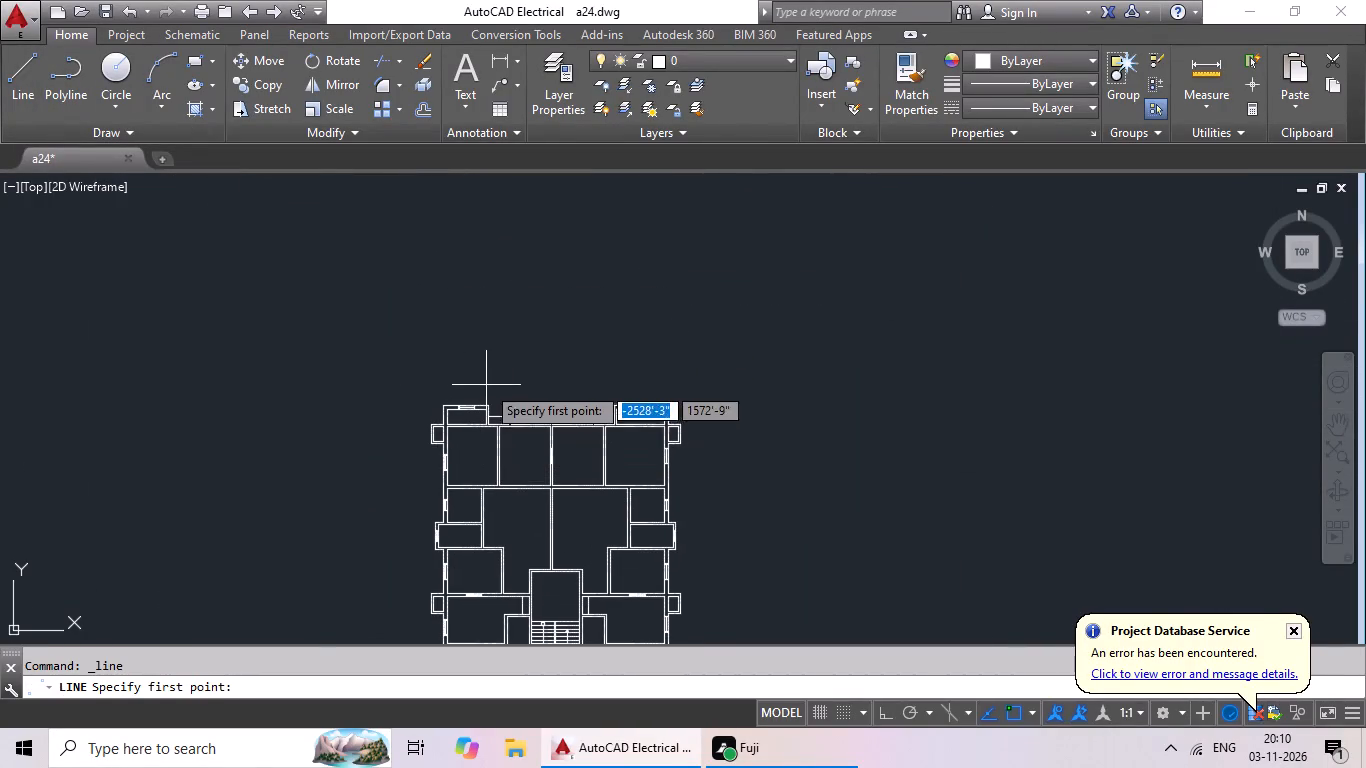
pyautogui.scroll(4, 470, 429)
pyautogui.moveTo(502, 455); pyautogui.dragTo(480, 517, button='middle')
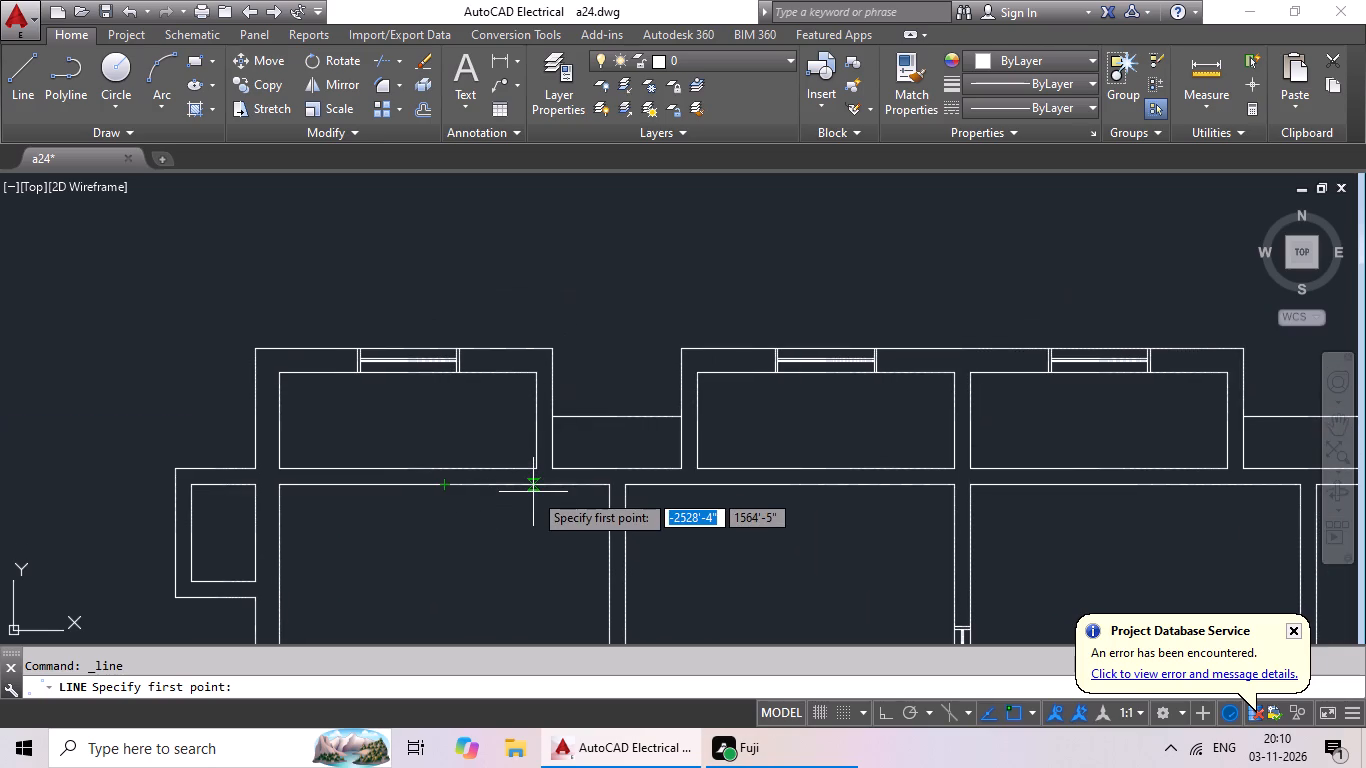
pyautogui.scroll(4, 533, 491)
pyautogui.scroll(-4, 516, 394)
pyautogui.moveTo(516, 394); pyautogui.dragTo(593, 416, button='middle')
pyautogui.scroll(1, 579, 420)
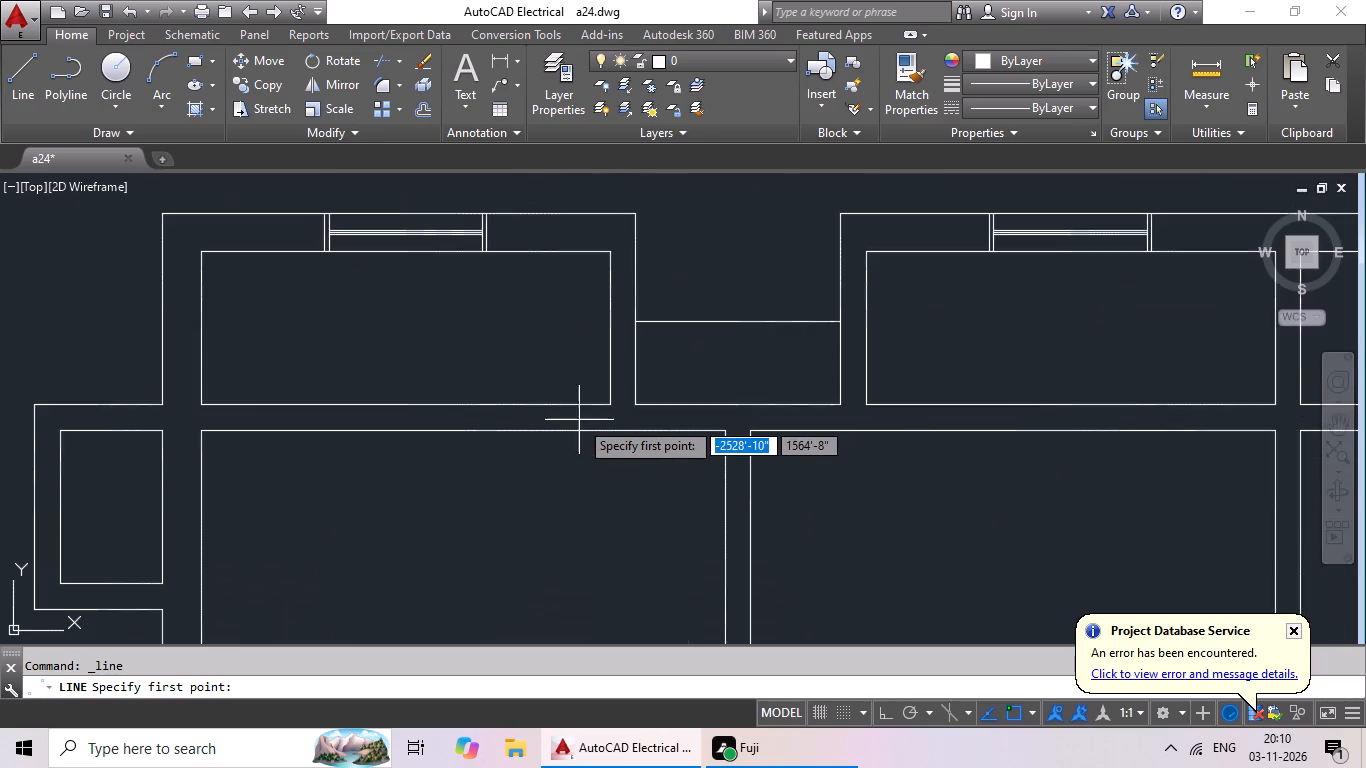
pyautogui.scroll(3, 579, 420)
pyautogui.click(597, 365)
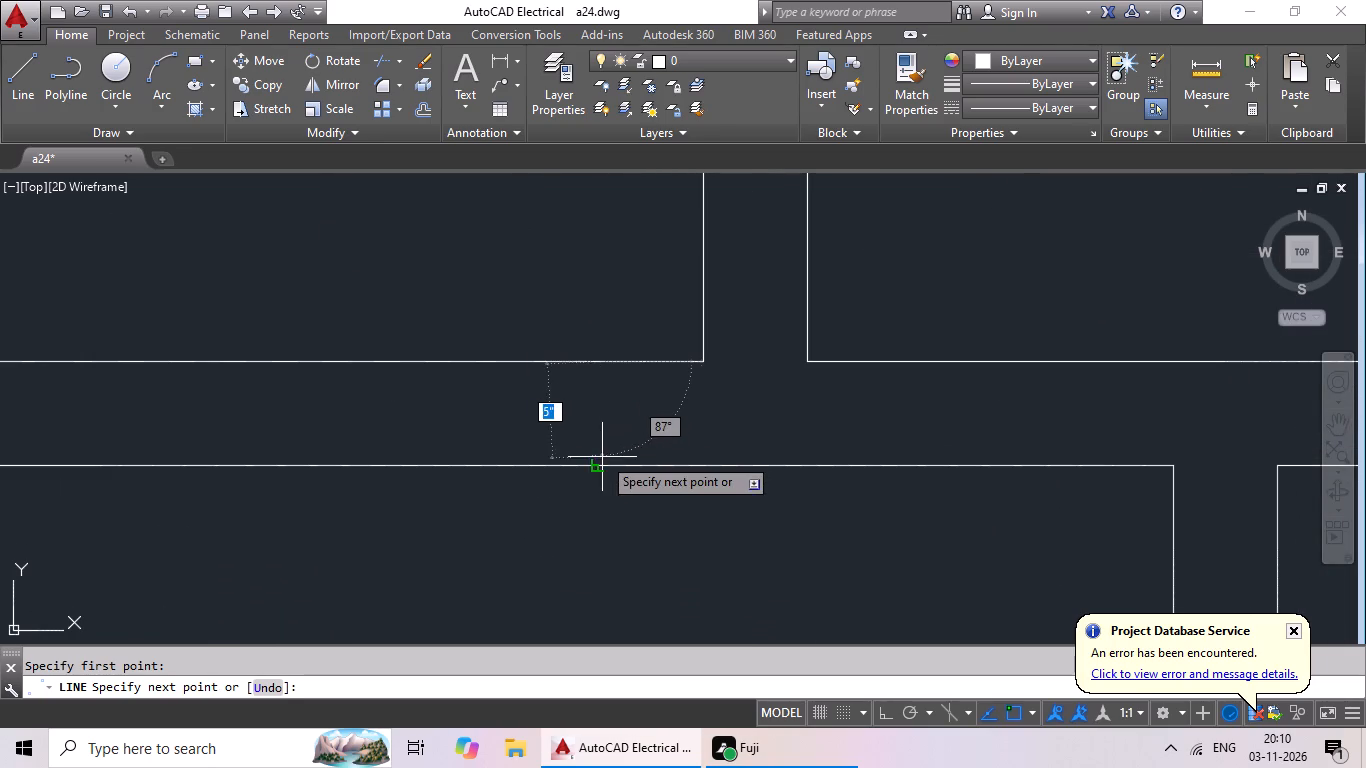
pyautogui.click(593, 467)
pyautogui.press('Escape')
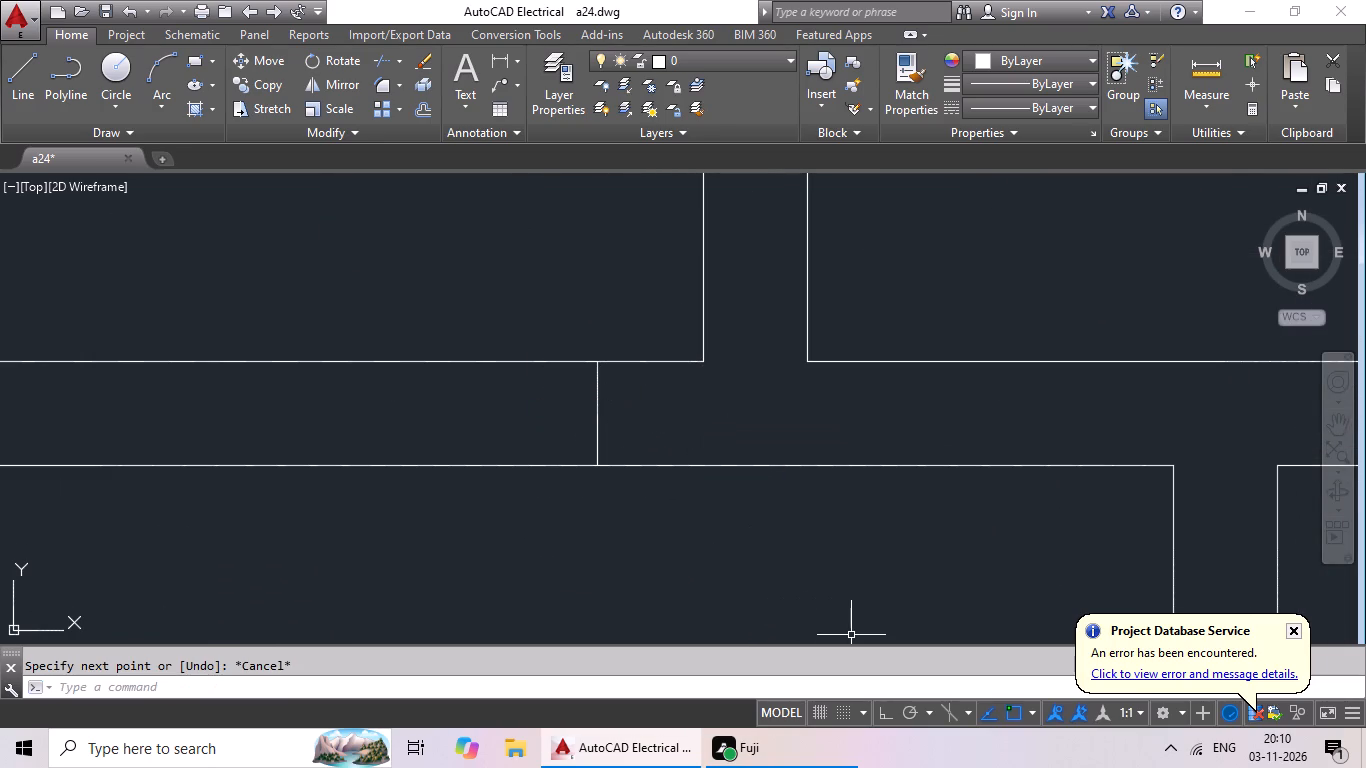
# Turn on Ortho mode.
pyautogui.click(882, 716)
pyautogui.scroll(-2, 882, 545)
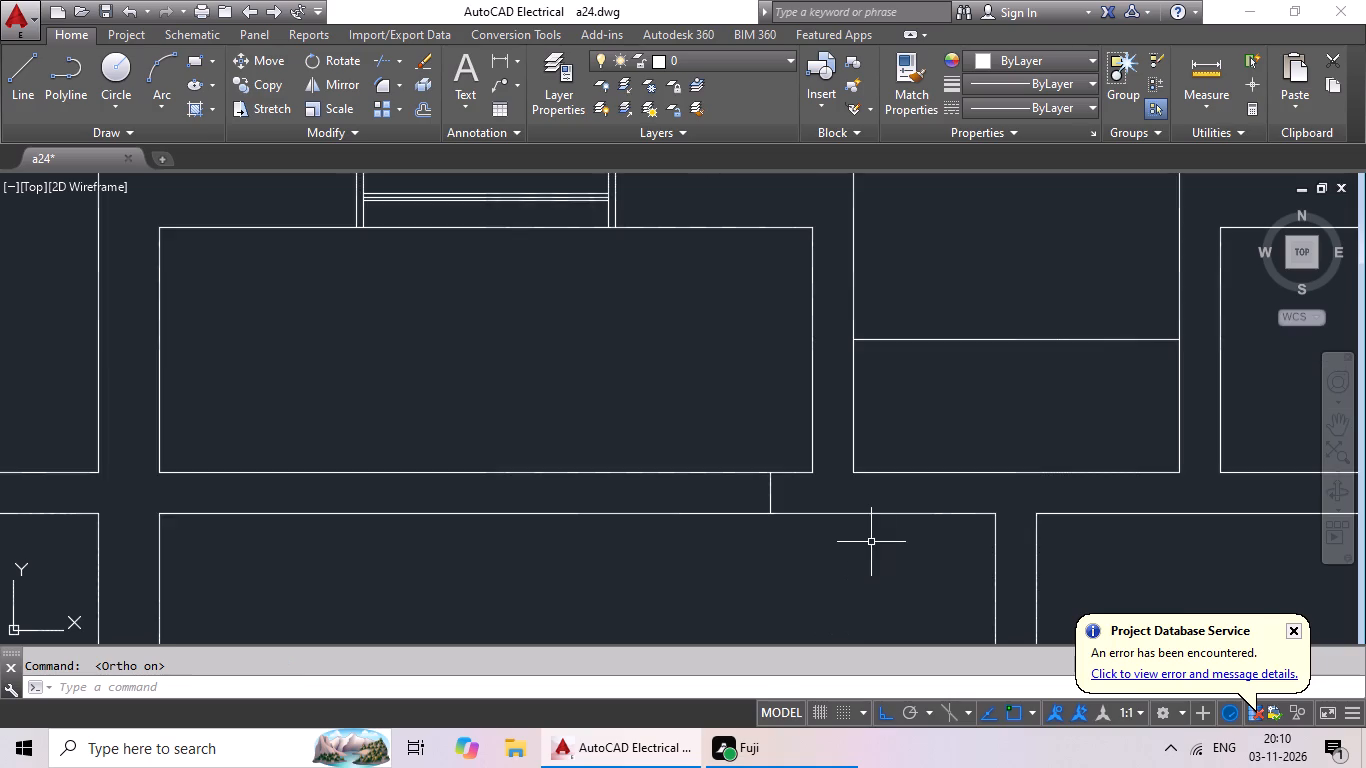
pyautogui.moveTo(868, 541); pyautogui.dragTo(890, 483, button='middle')
pyautogui.scroll(-1, 883, 491)
pyautogui.moveTo(881, 492); pyautogui.dragTo(613, 440, button='middle')
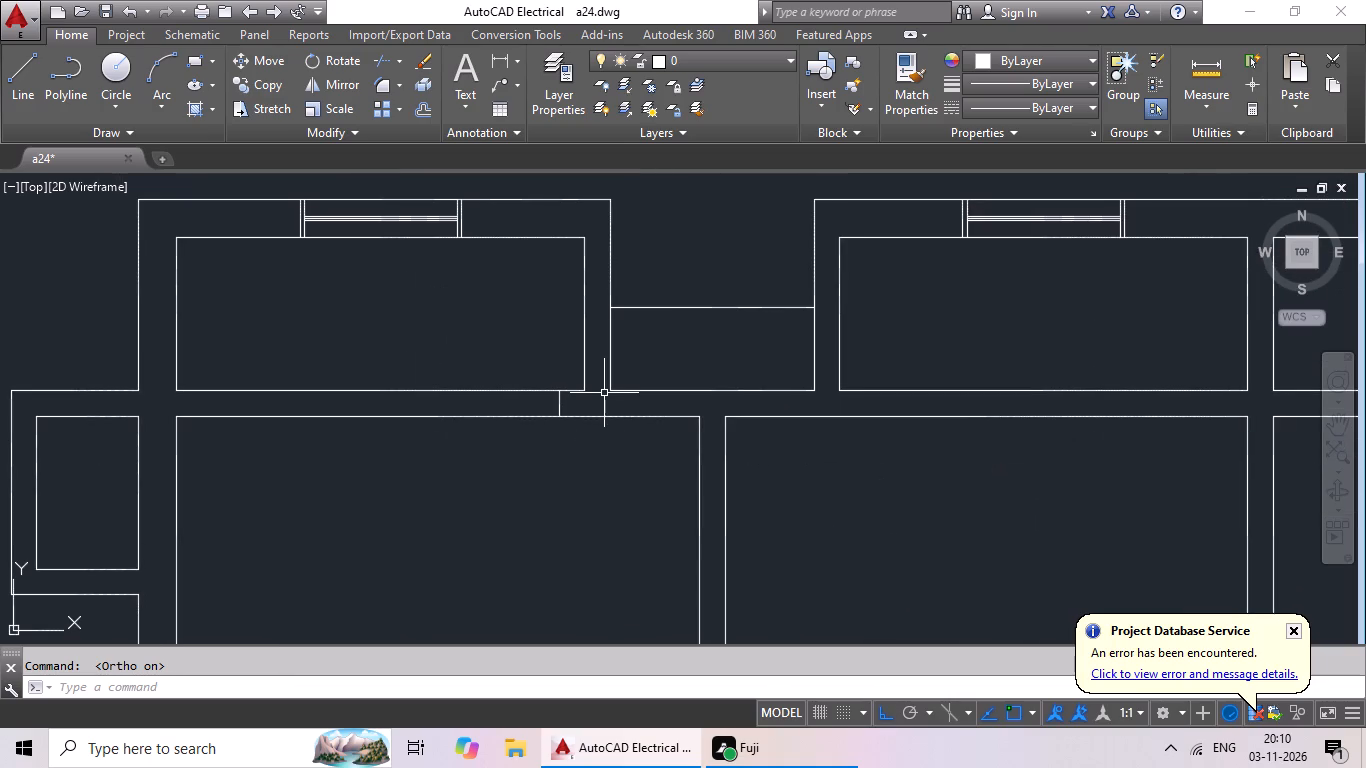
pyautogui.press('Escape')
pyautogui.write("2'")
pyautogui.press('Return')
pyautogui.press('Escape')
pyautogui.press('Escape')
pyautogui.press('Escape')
# Offset the short line in the wall south of the northwest small room 2' to the west.
pyautogui.press('o')
pyautogui.press('Return')
pyautogui.write("2'")
pyautogui.press('Return')
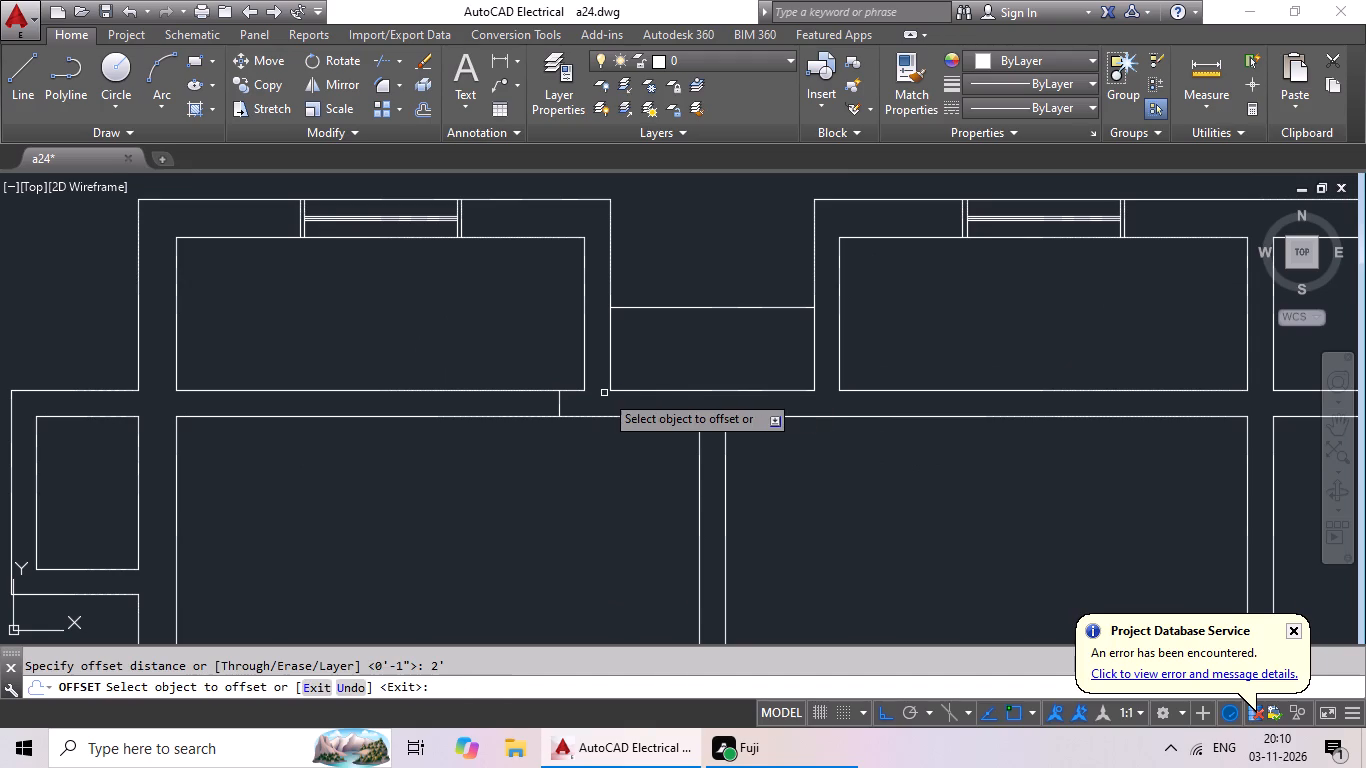
pyautogui.click(560, 408)
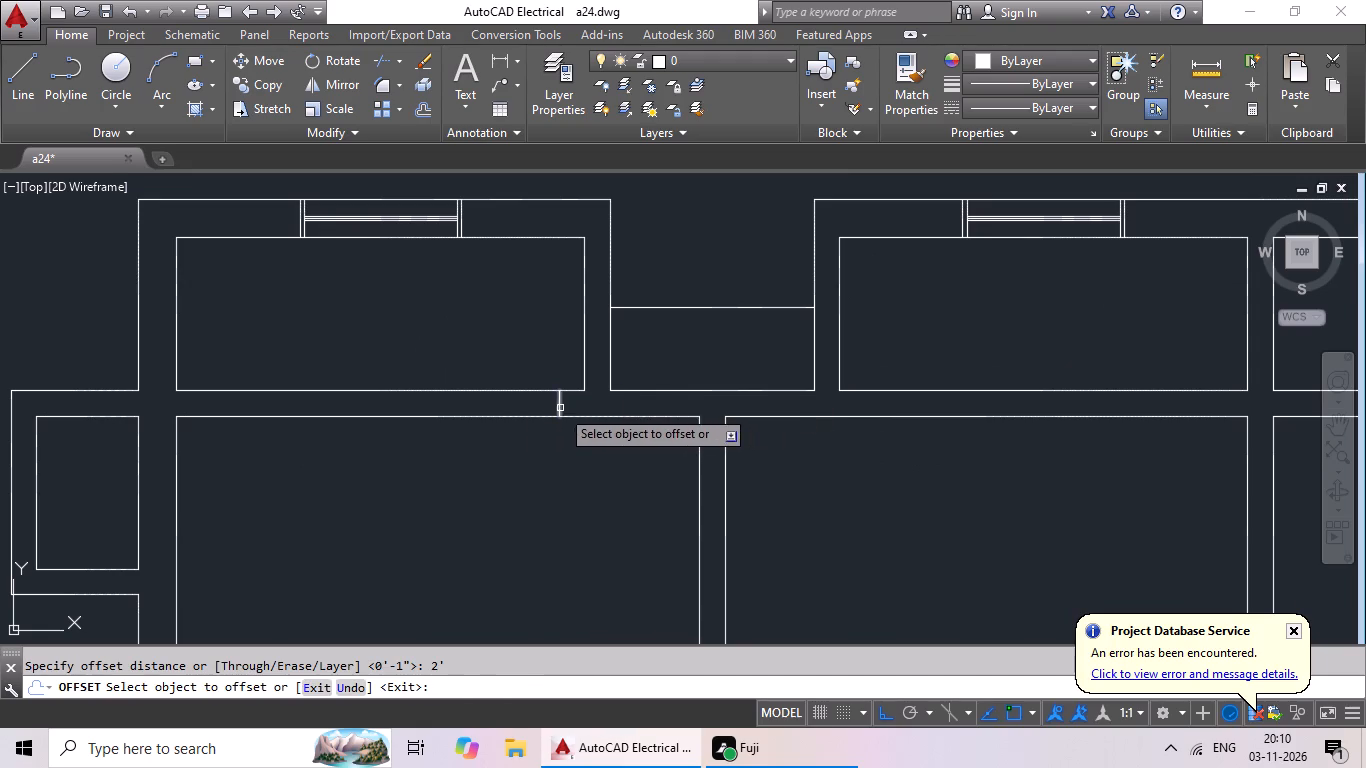
pyautogui.click(484, 410)
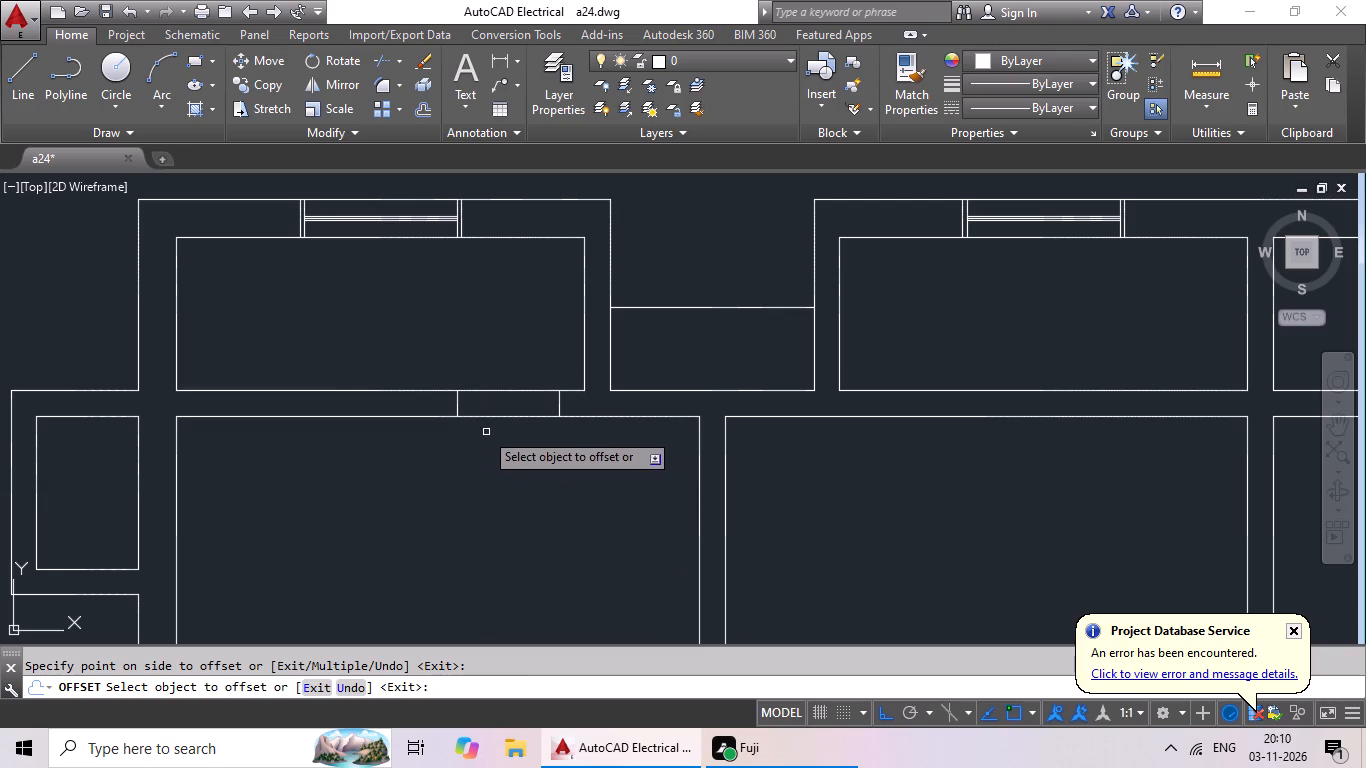
# Draw a short vertical line across the wall south of the second northern small room, just east of that room's southwest corner.
pyautogui.click(20, 110)
pyautogui.scroll(-3, 189, 379)
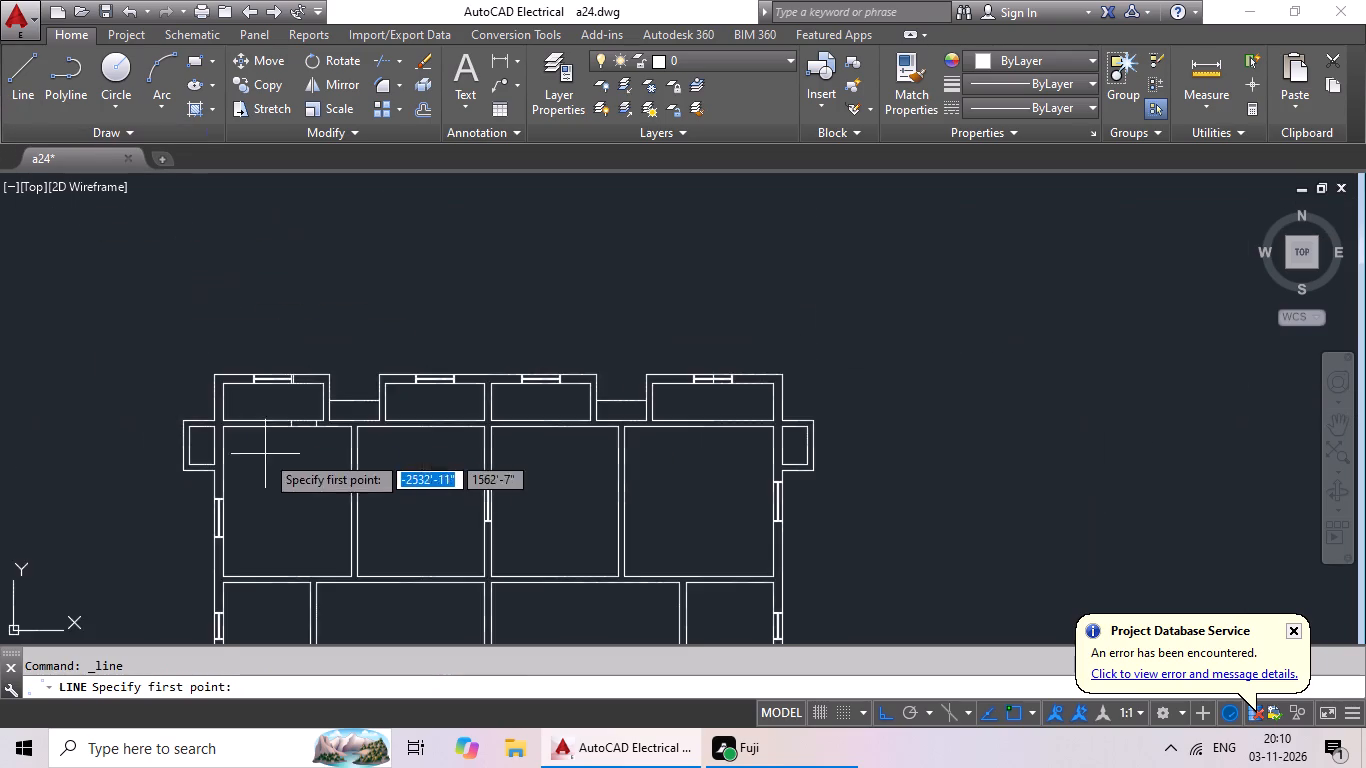
pyautogui.moveTo(267, 459); pyautogui.dragTo(338, 414, button='middle')
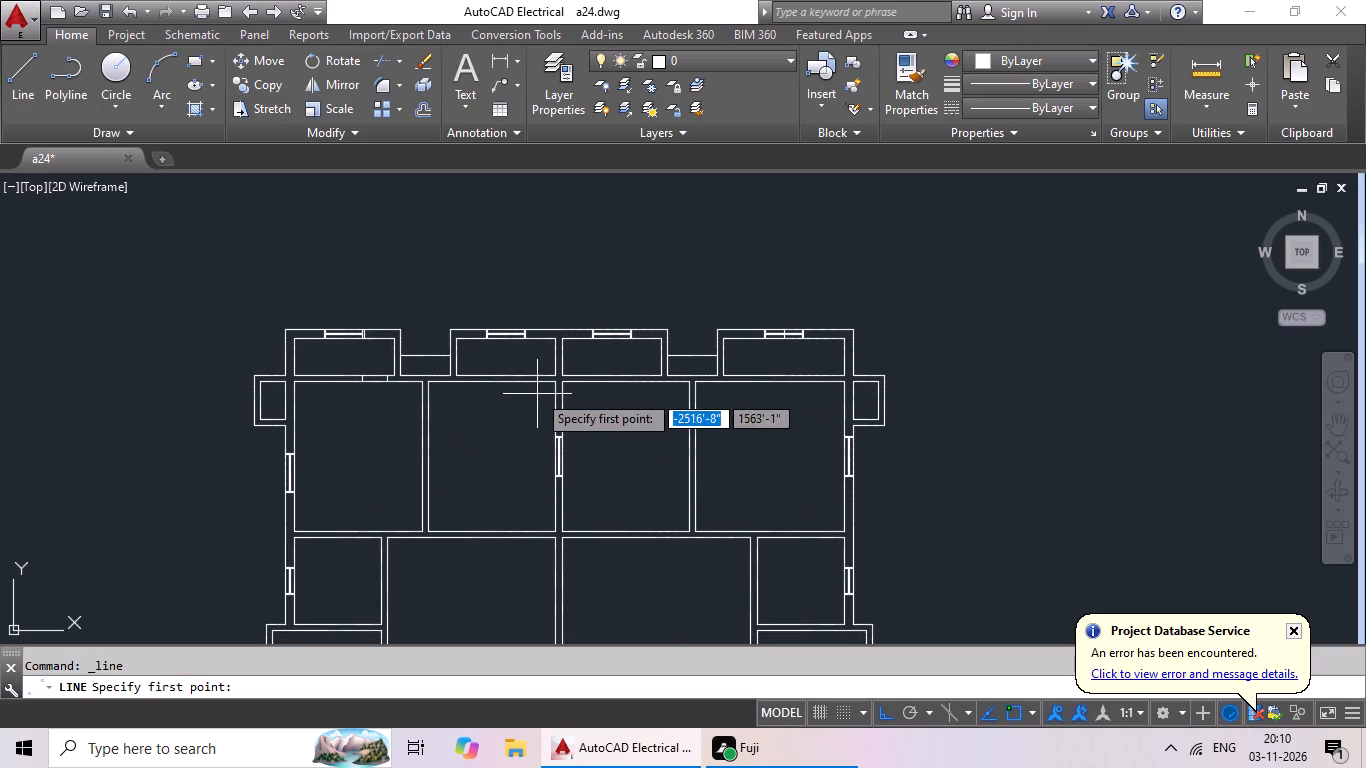
pyautogui.scroll(2, 492, 386)
pyautogui.scroll(4, 407, 360)
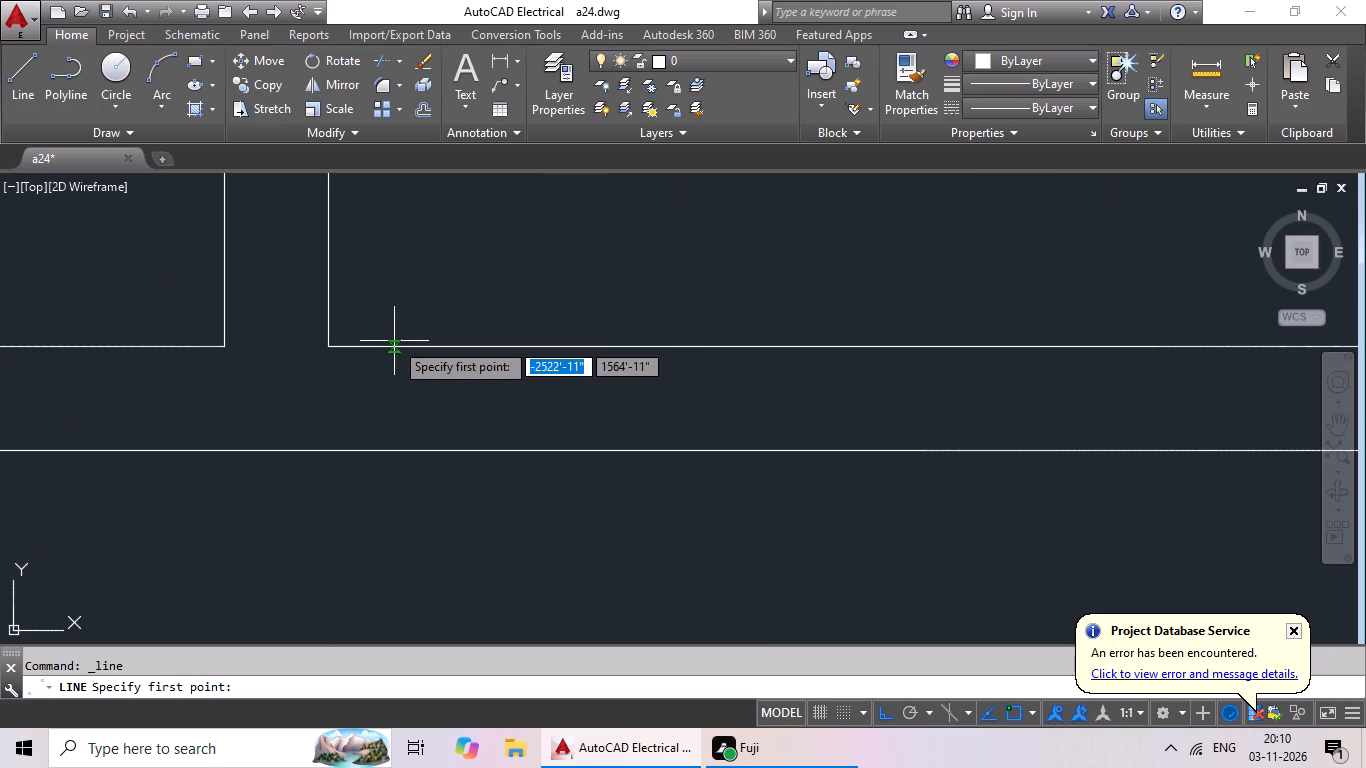
pyautogui.click(403, 348)
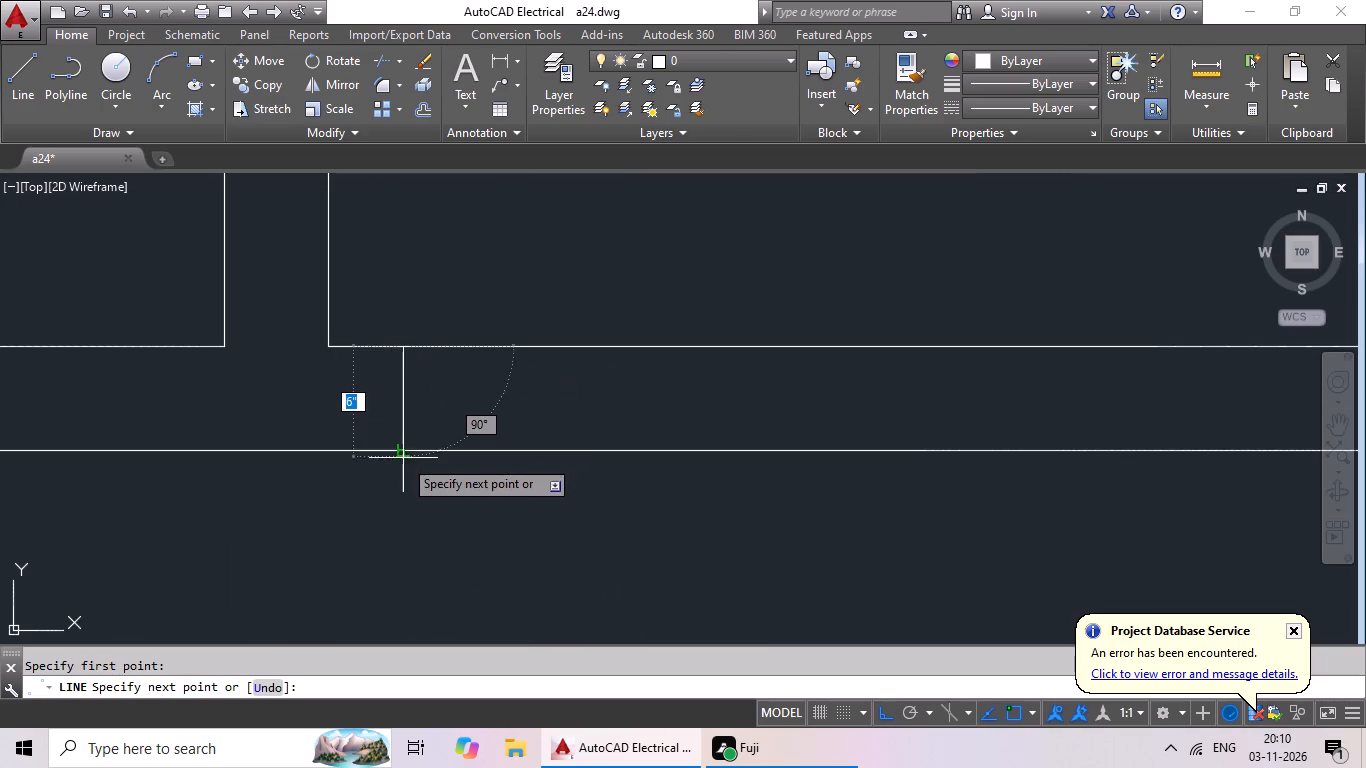
pyautogui.click(402, 449)
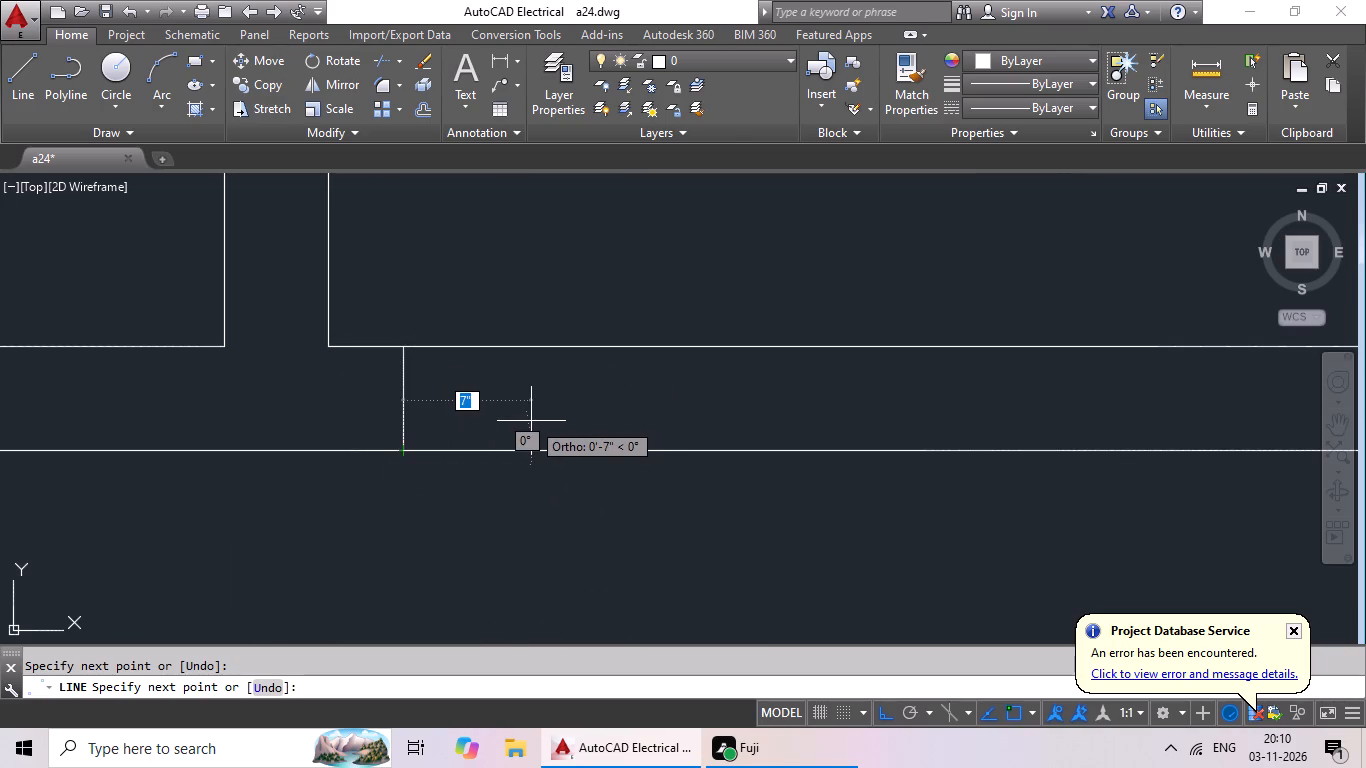
pyautogui.press('Escape')
pyautogui.scroll(-3, 511, 448)
pyautogui.moveTo(513, 468); pyautogui.dragTo(521, 452, button='middle')
pyautogui.moveTo(552, 451); pyautogui.dragTo(467, 442, button='middle')
pyautogui.press('Escape')
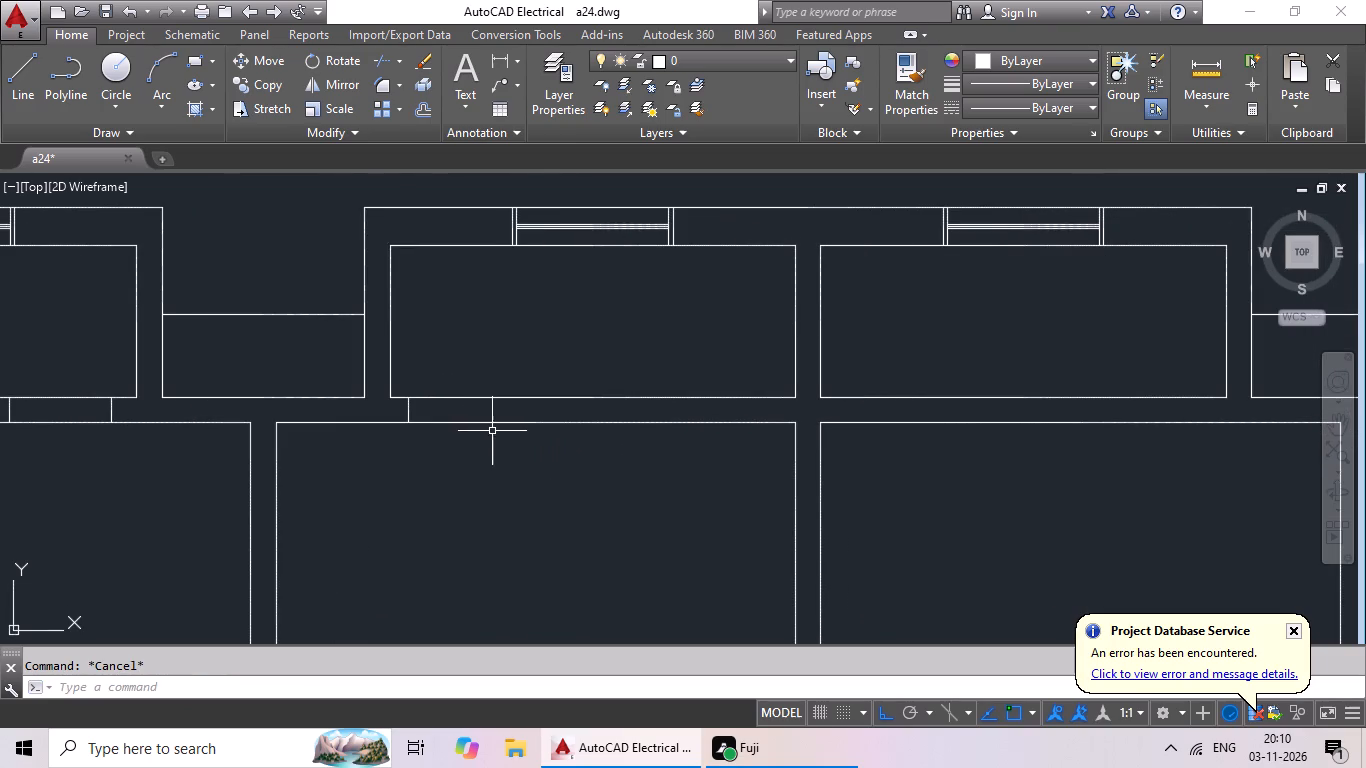
# Offset the short line in the wall south of the second northern small room 2' to the east.
pyautogui.scroll(-1, 492, 431)
pyautogui.moveTo(492, 431); pyautogui.dragTo(698, 422, button='middle')
pyautogui.press('Escape')
pyautogui.press('Escape')
pyautogui.press('o')
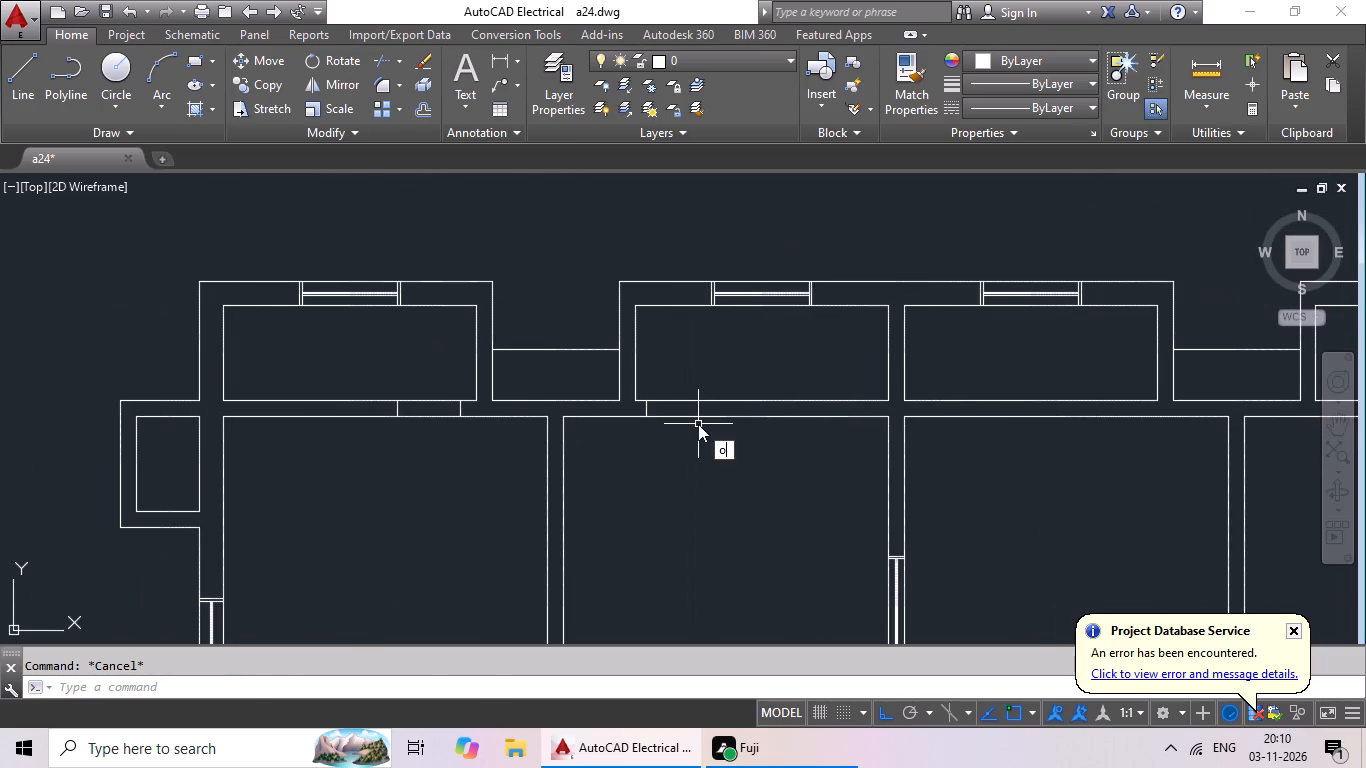
pyautogui.press('Return')
pyautogui.write("2'")
pyautogui.press('Return')
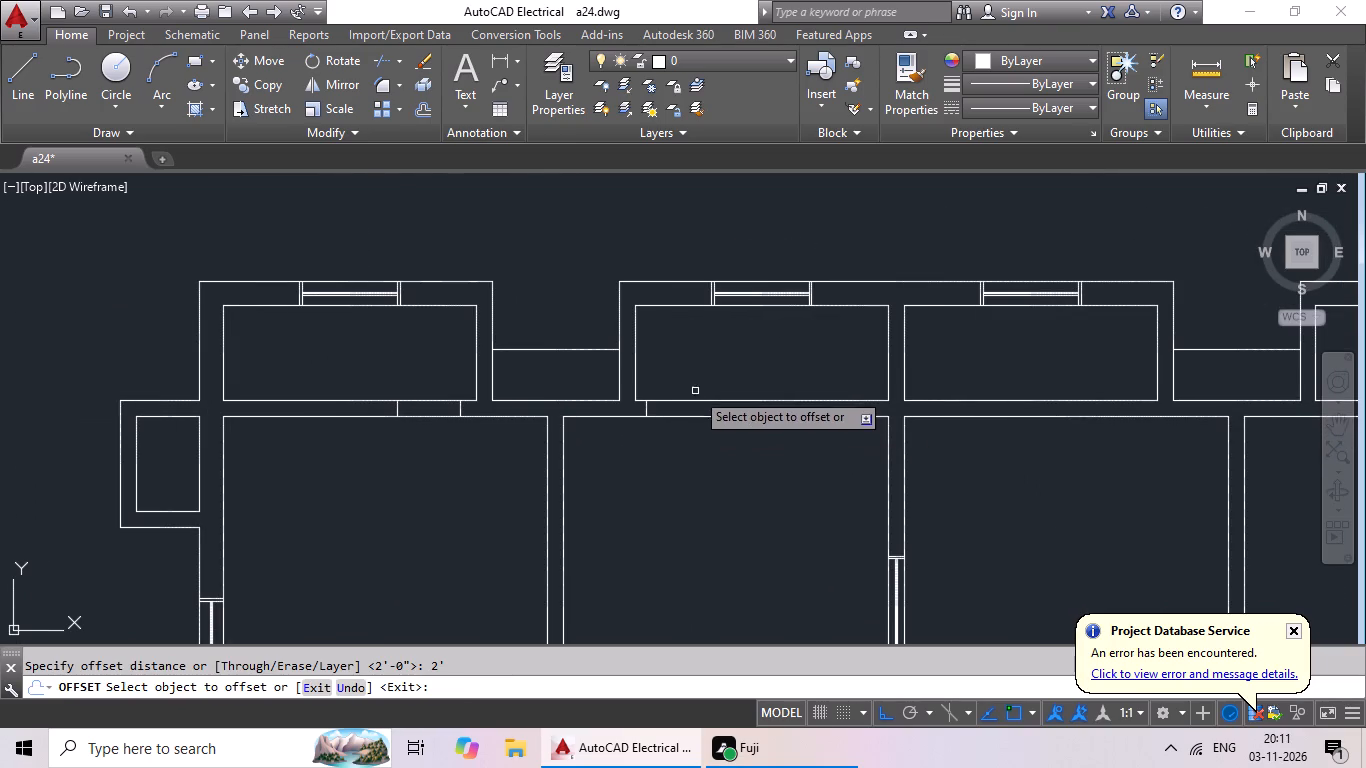
pyautogui.scroll(3, 635, 419)
pyautogui.moveTo(681, 384); pyautogui.dragTo(691, 386)
pyautogui.click(955, 424)
pyautogui.scroll(-2, 961, 432)
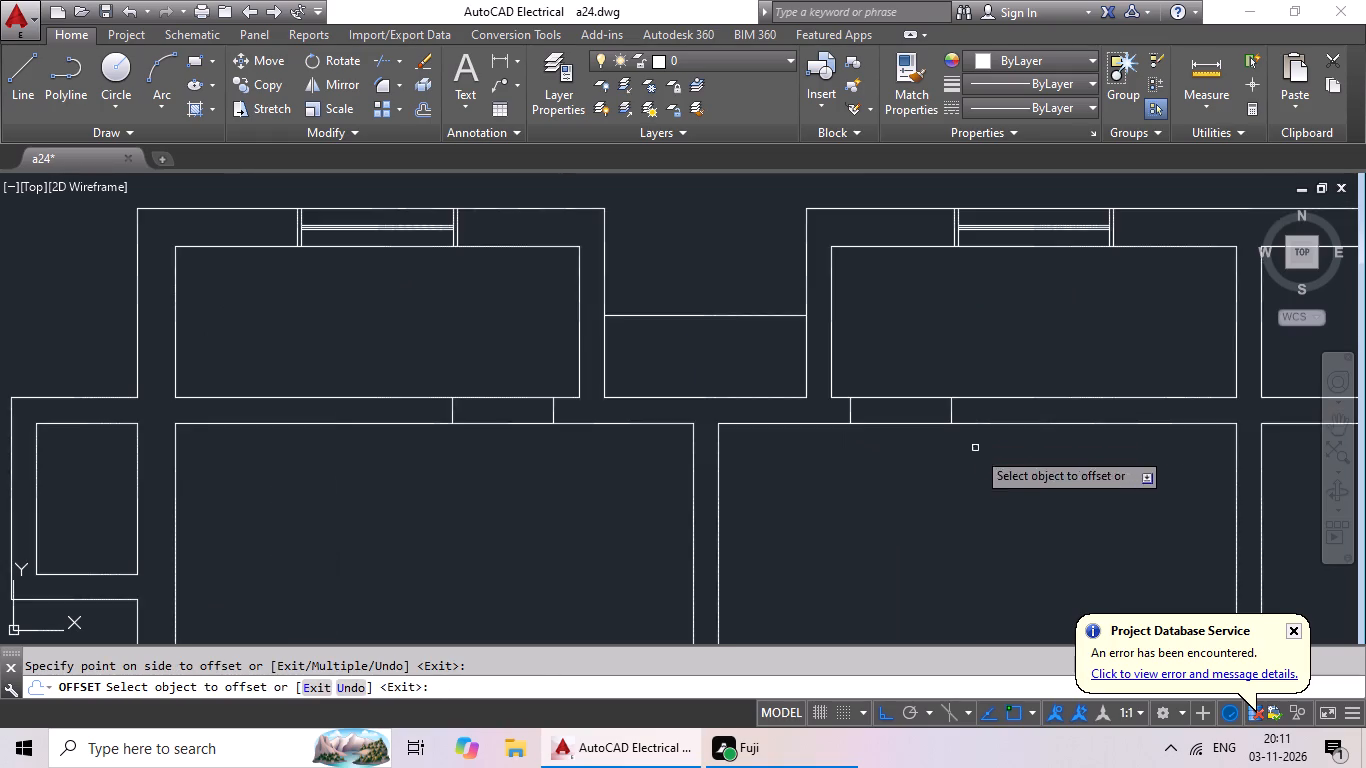
pyautogui.moveTo(982, 457); pyautogui.dragTo(658, 423, button='middle')
pyautogui.scroll(-2, 657, 424)
pyautogui.press('Escape')
pyautogui.press('Escape')
# Draw a short vertical line across the wall south of the third northern small room, just west of that room's southeast corner.
pyautogui.click(18, 83)
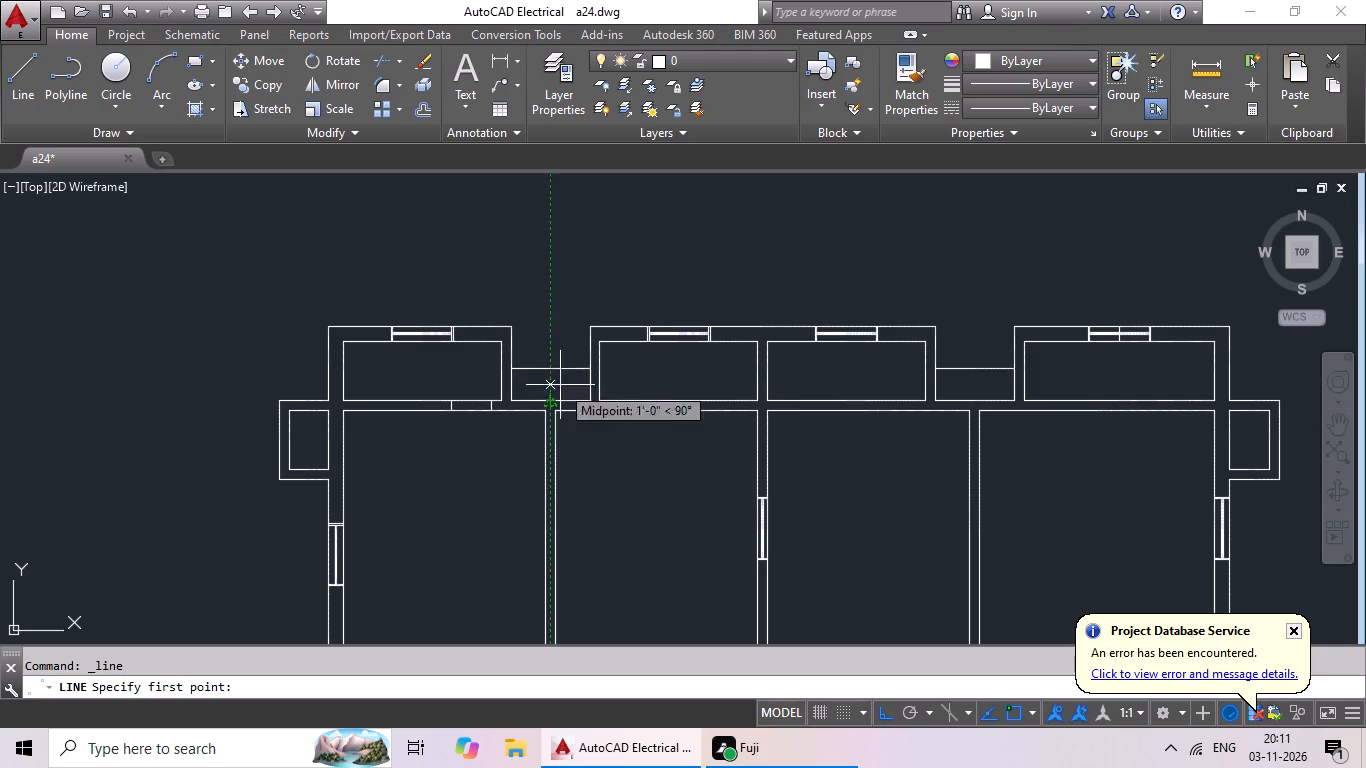
pyautogui.moveTo(685, 506); pyautogui.dragTo(468, 498, button='middle')
pyautogui.moveTo(552, 452); pyautogui.dragTo(479, 467, button='middle')
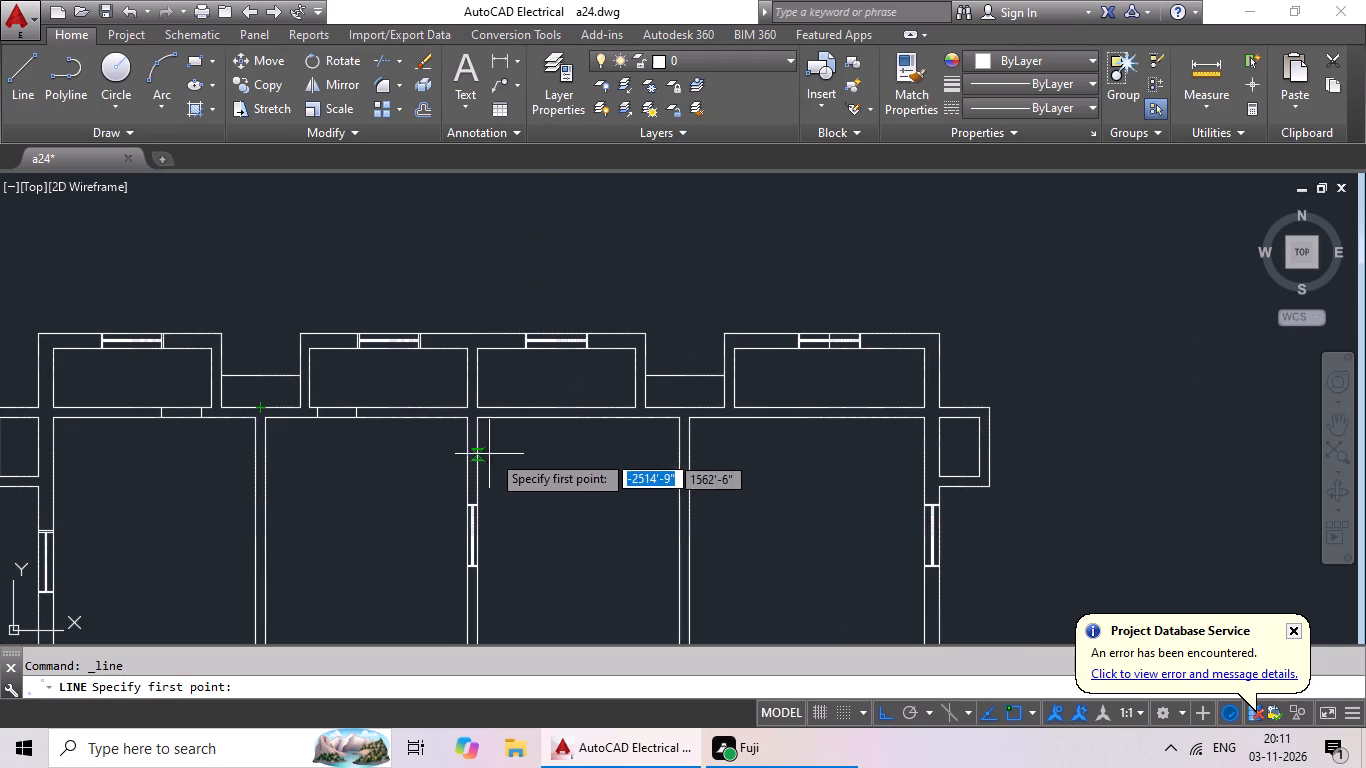
pyautogui.scroll(4, 613, 407)
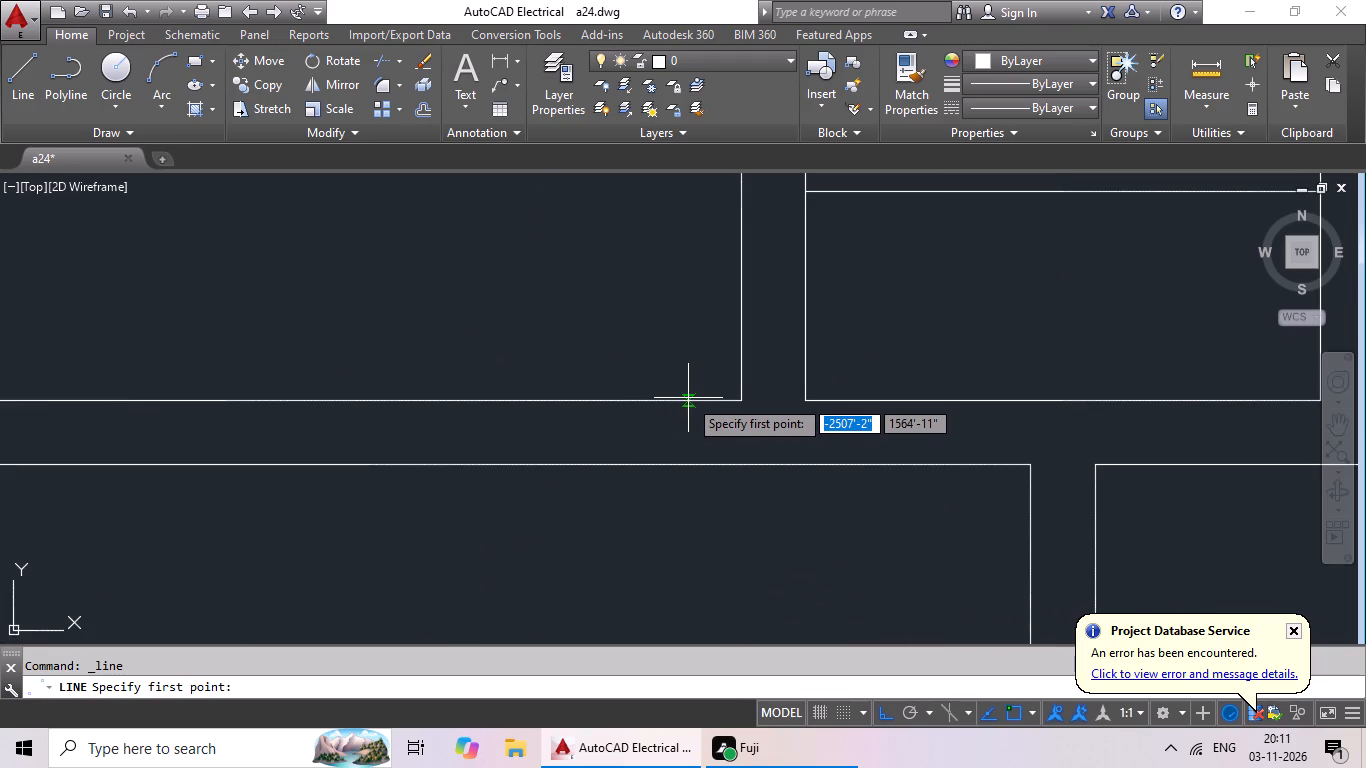
pyautogui.click(680, 398)
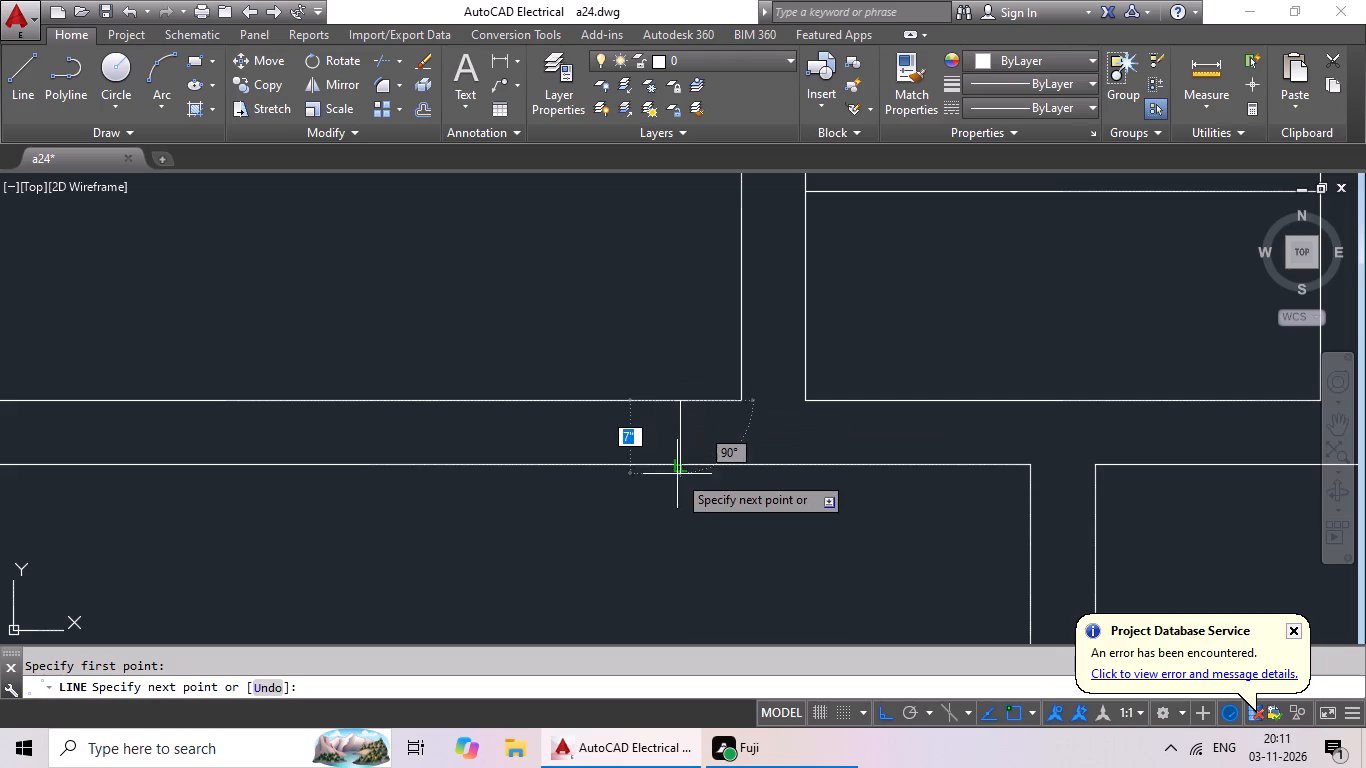
pyautogui.click(679, 467)
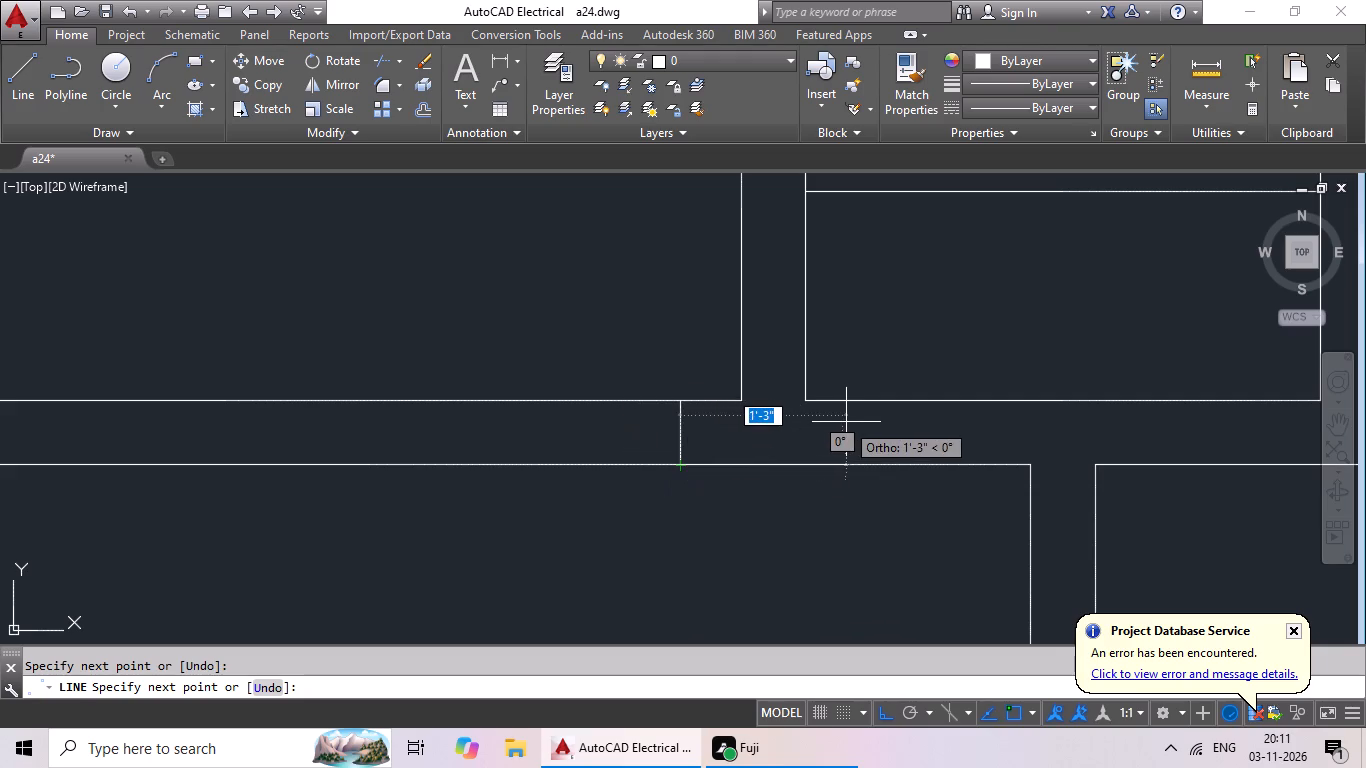
pyautogui.press('Escape')
# Offset the short line in the wall south of the third northern small room 2' to the west.
pyautogui.scroll(-1, 739, 484)
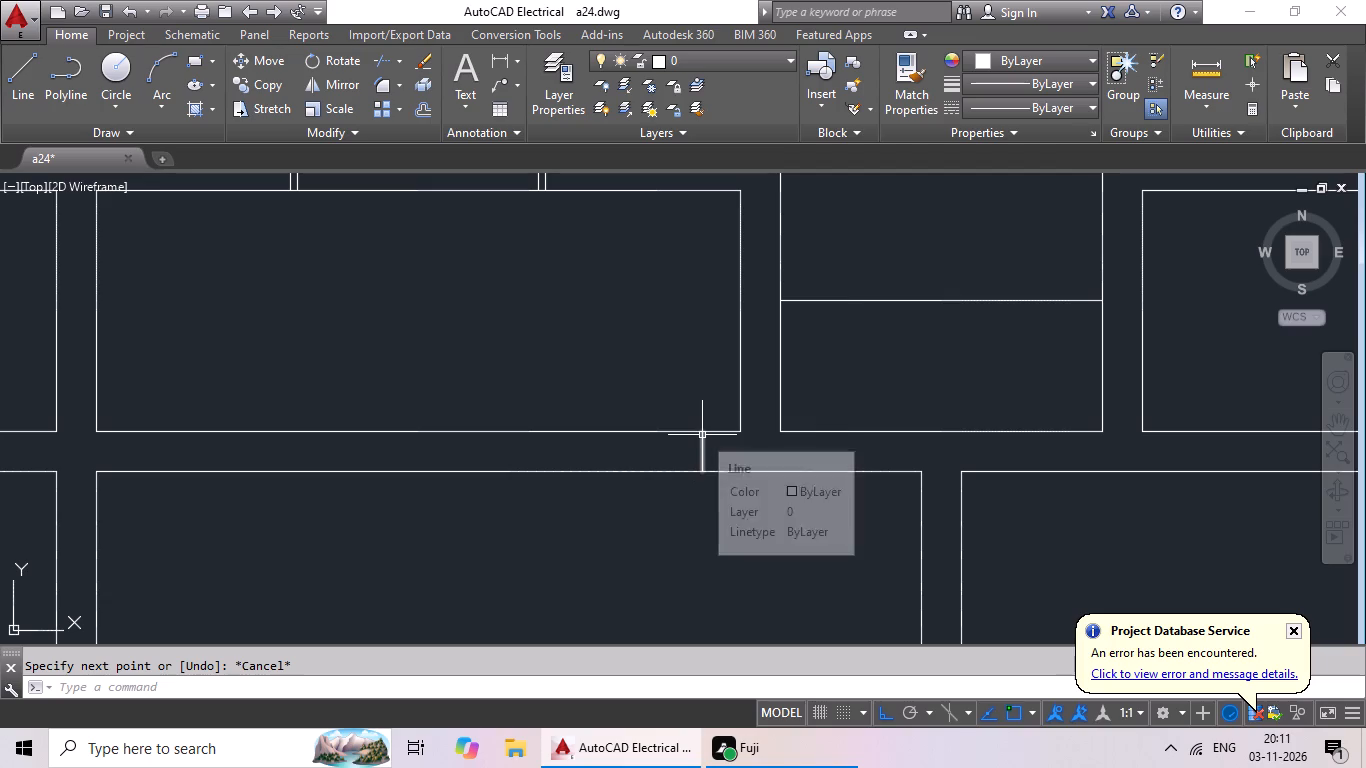
pyautogui.scroll(-2, 682, 438)
pyautogui.moveTo(670, 480); pyautogui.dragTo(716, 444, button='middle')
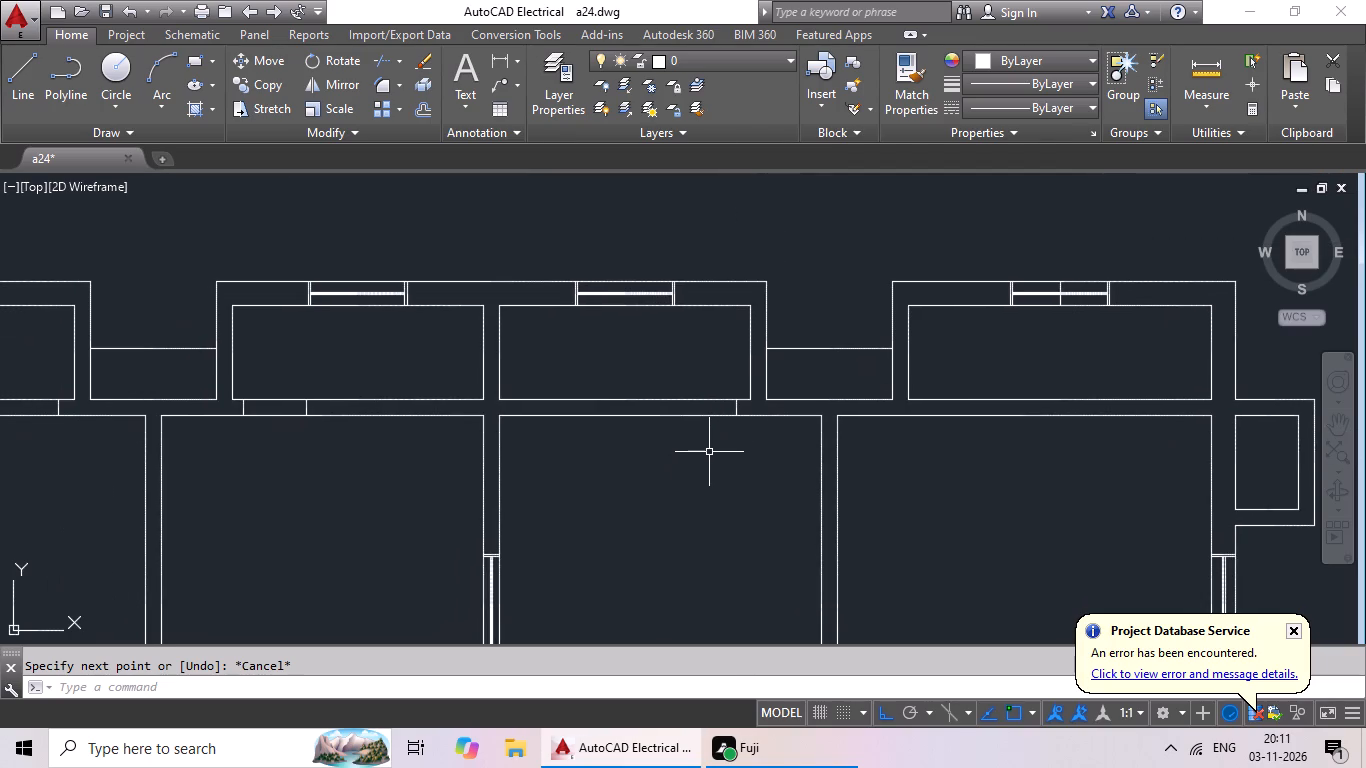
pyautogui.press('Escape')
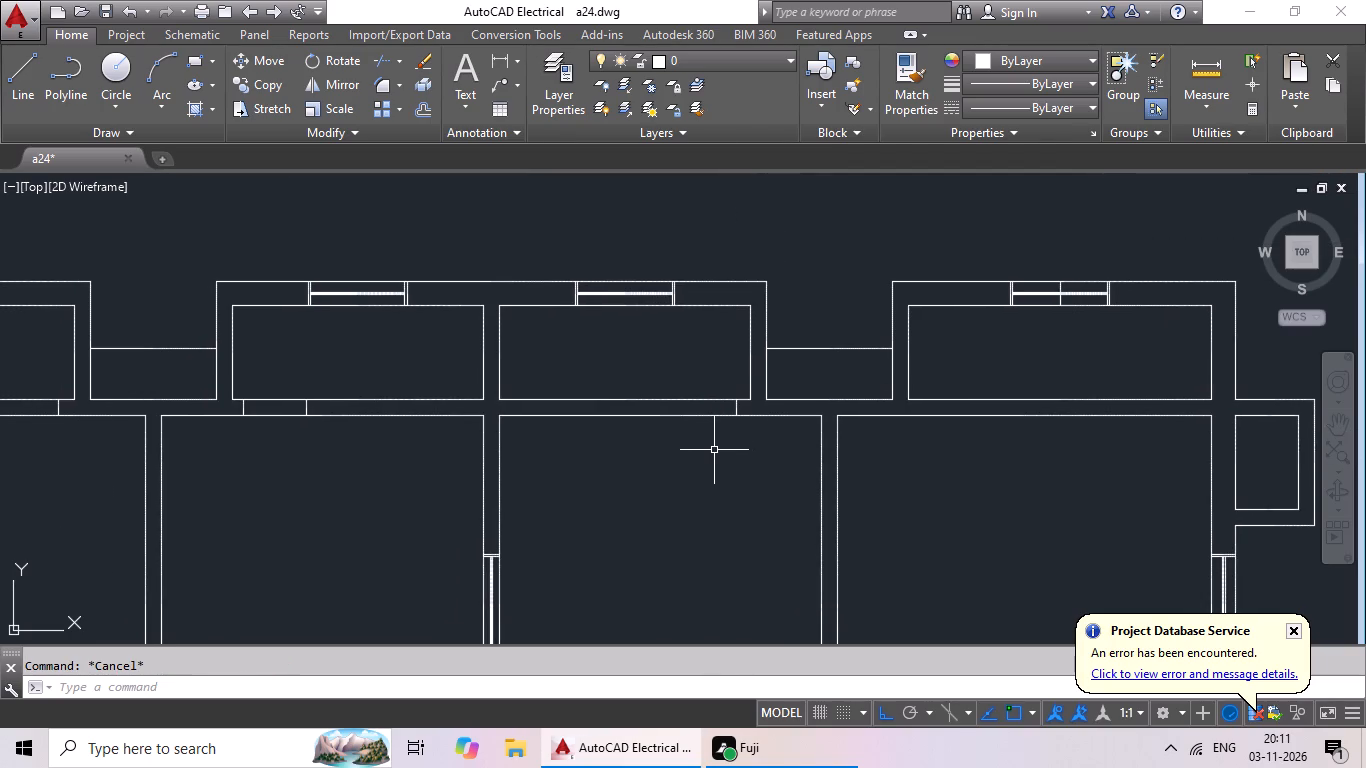
pyautogui.scroll(-1, 719, 447)
pyautogui.press('Escape')
pyautogui.press('o')
pyautogui.press('Return')
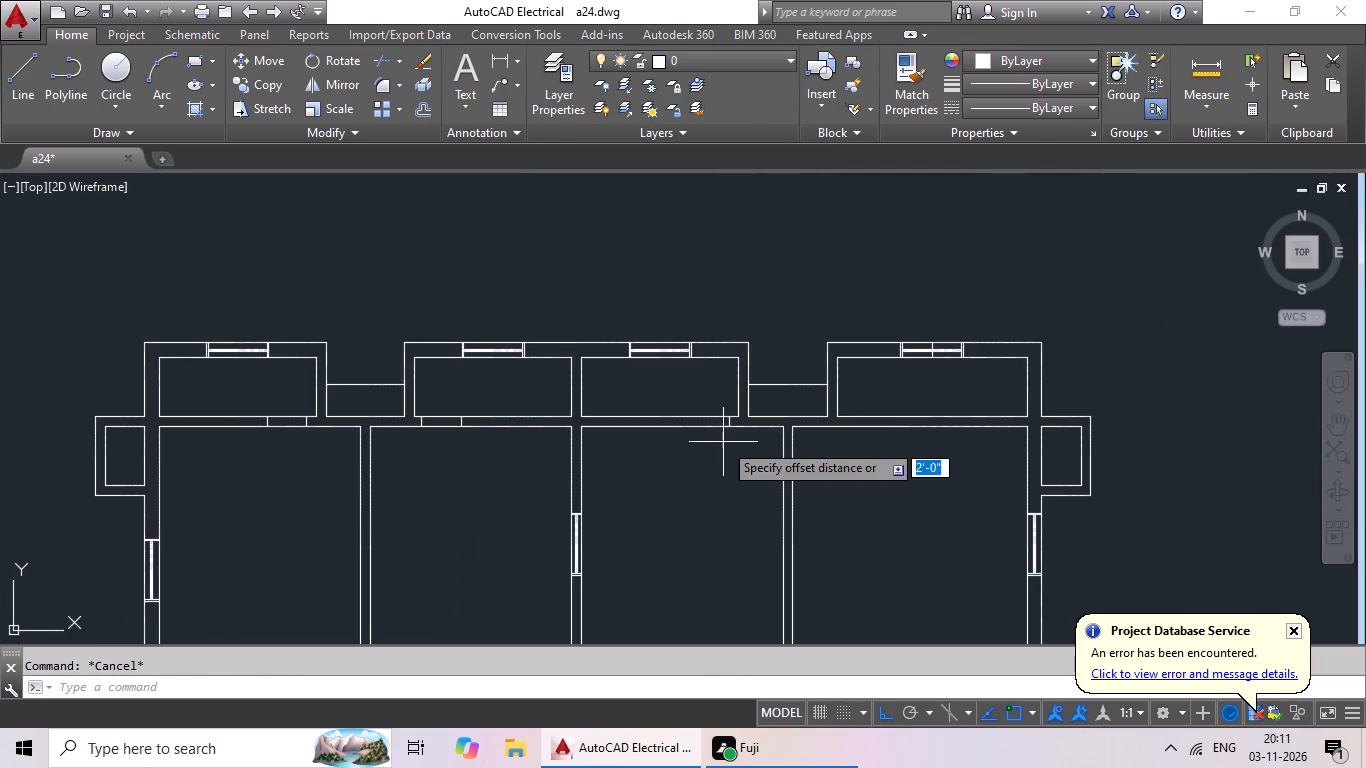
pyautogui.write("2'")
pyautogui.press('Return')
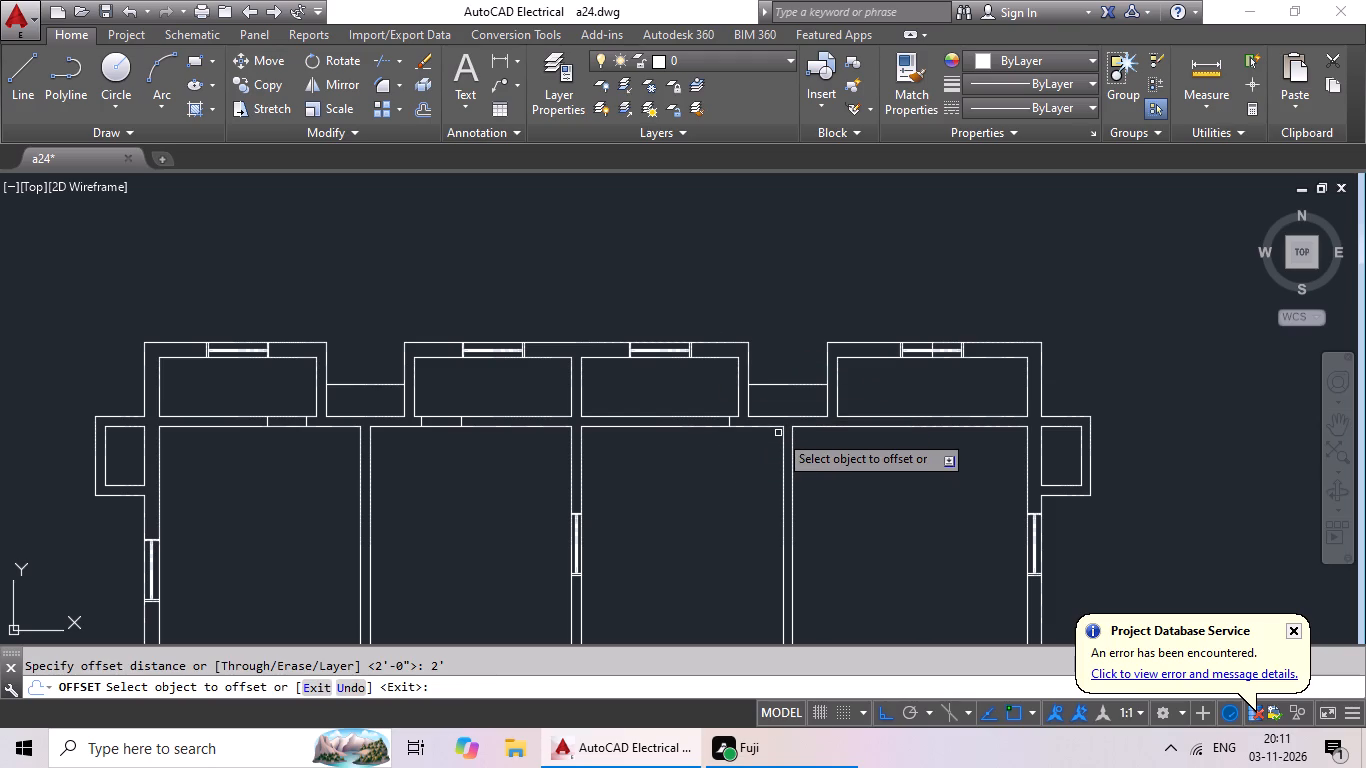
pyautogui.scroll(3, 768, 431)
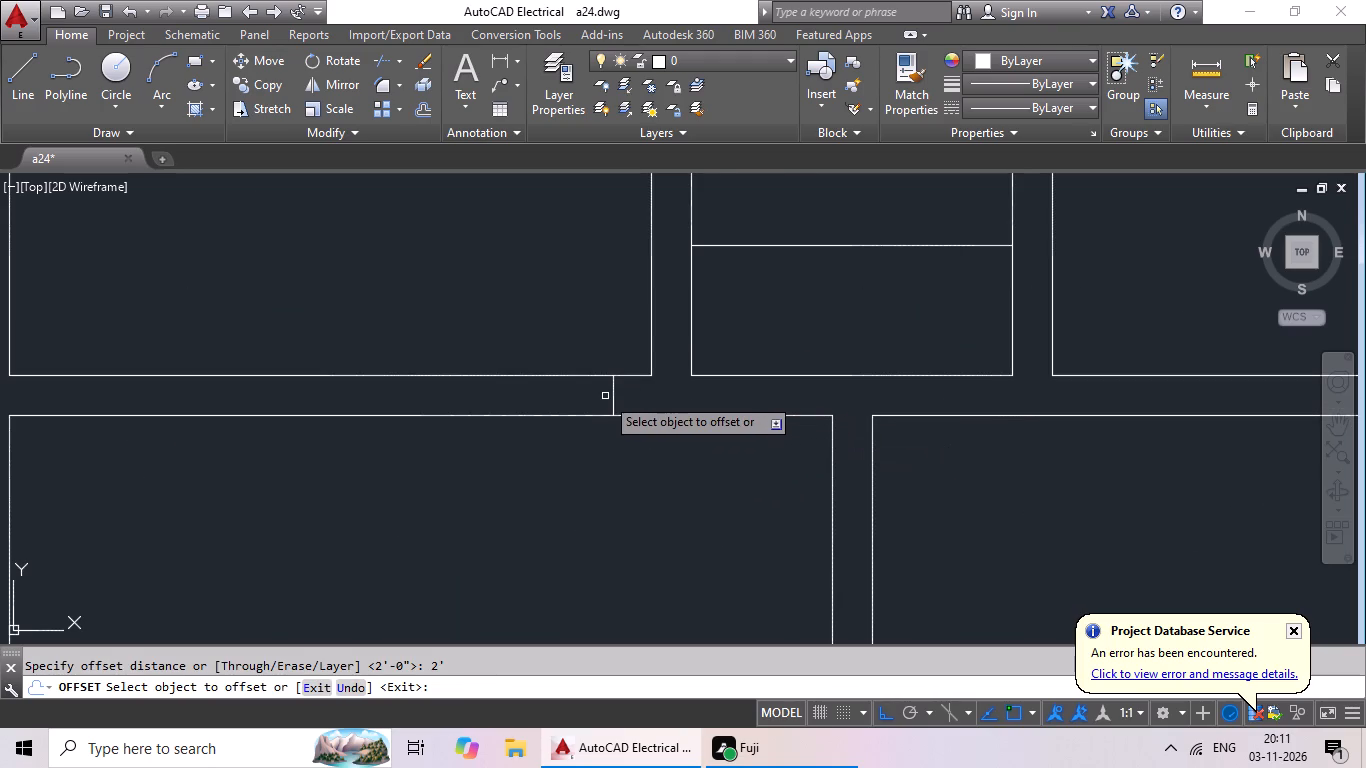
pyautogui.click(614, 390)
pyautogui.click(429, 421)
# Draw a short vertical line across the wall south of the northeast small room, just east of that room's southwest corner.
pyautogui.scroll(-3, 448, 420)
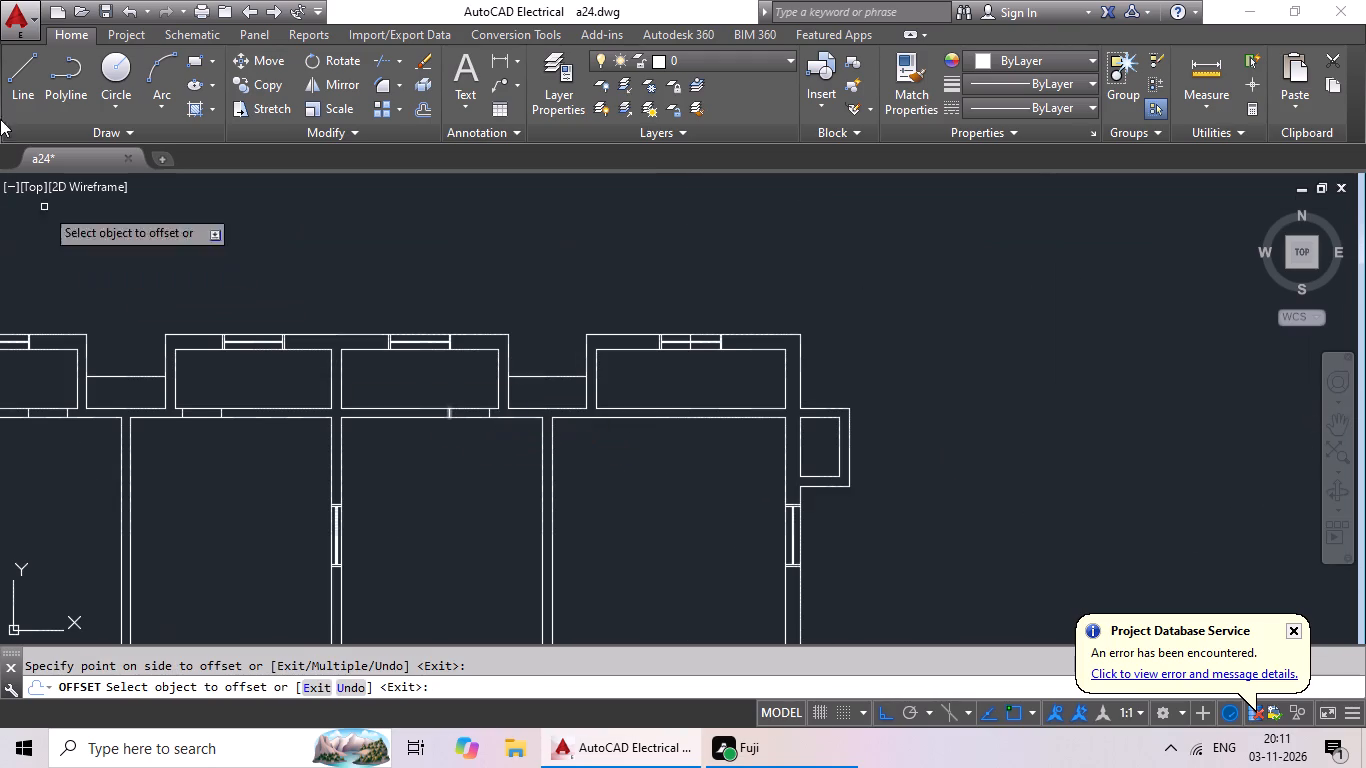
pyautogui.click(29, 76)
pyautogui.scroll(-3, 300, 366)
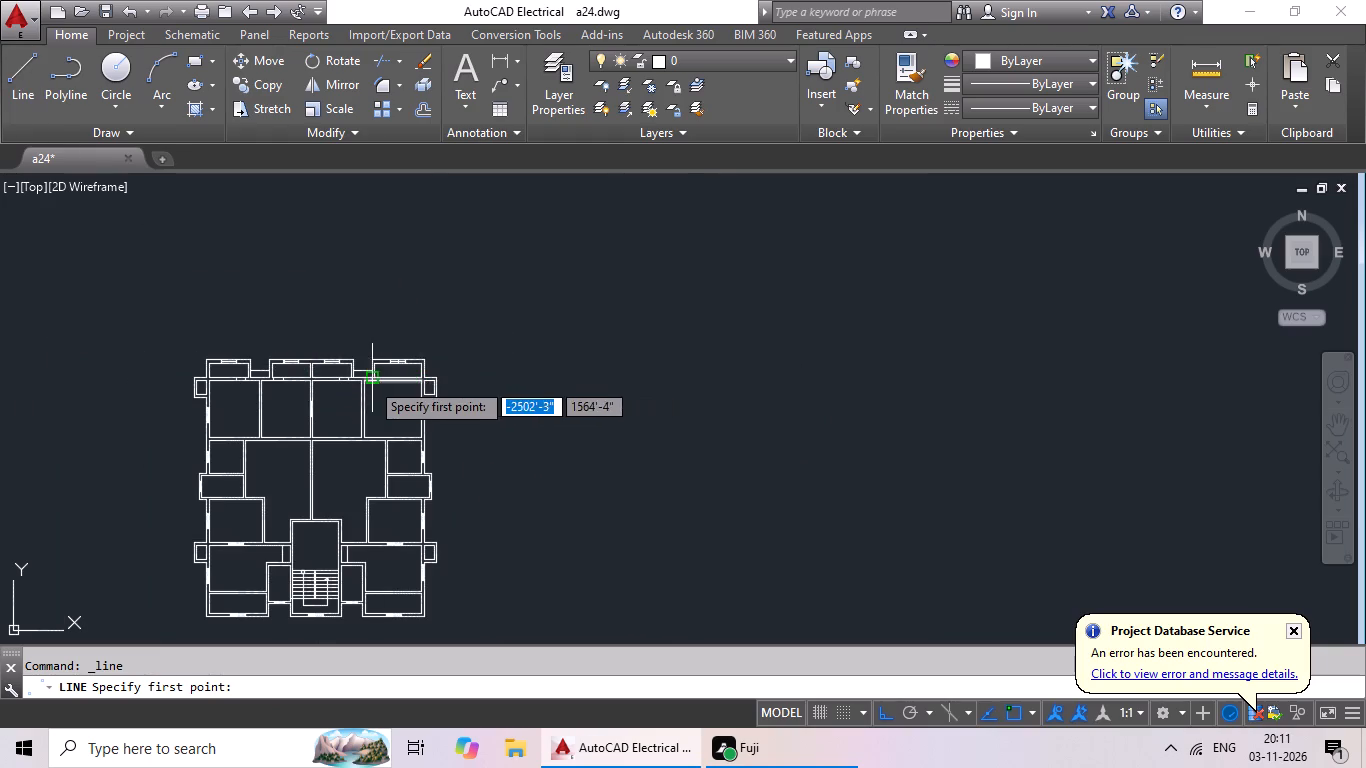
pyautogui.scroll(8, 369, 381)
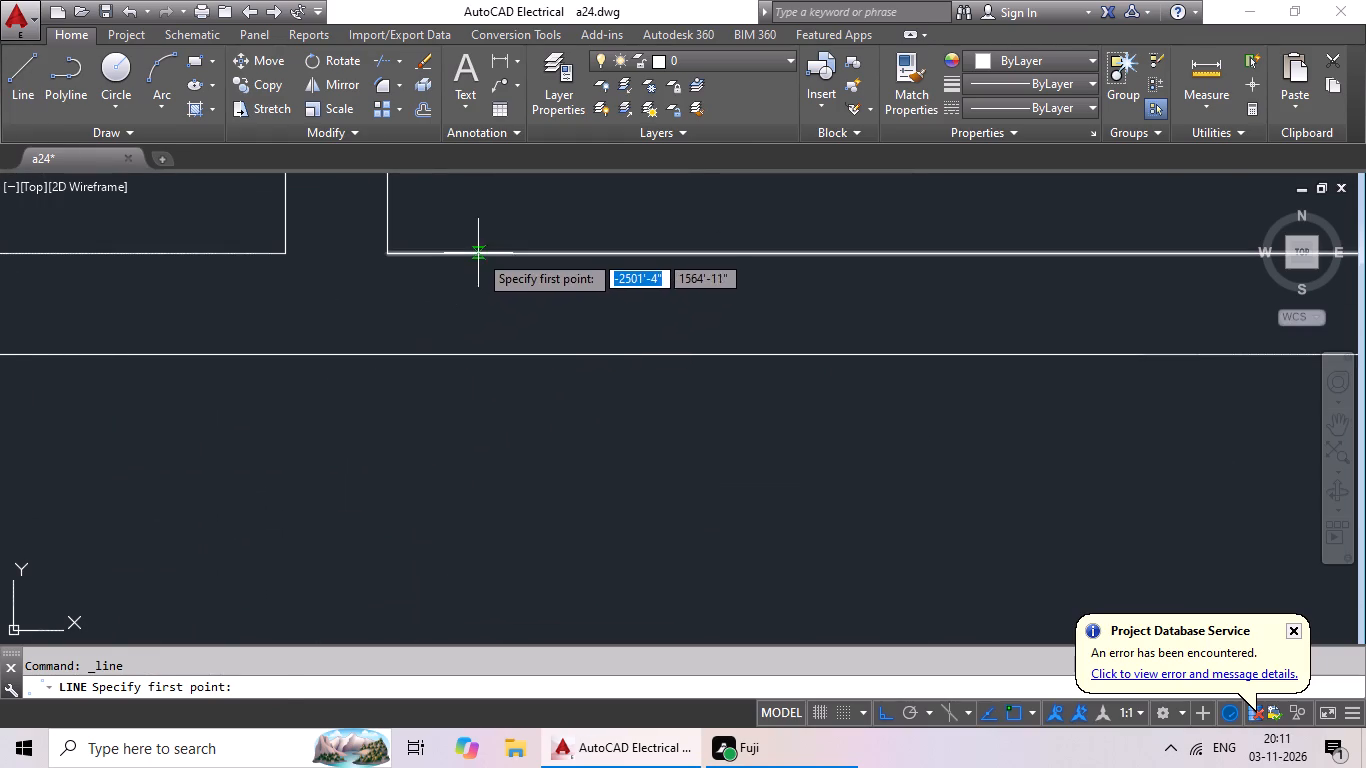
pyautogui.click(478, 253)
pyautogui.click(476, 352)
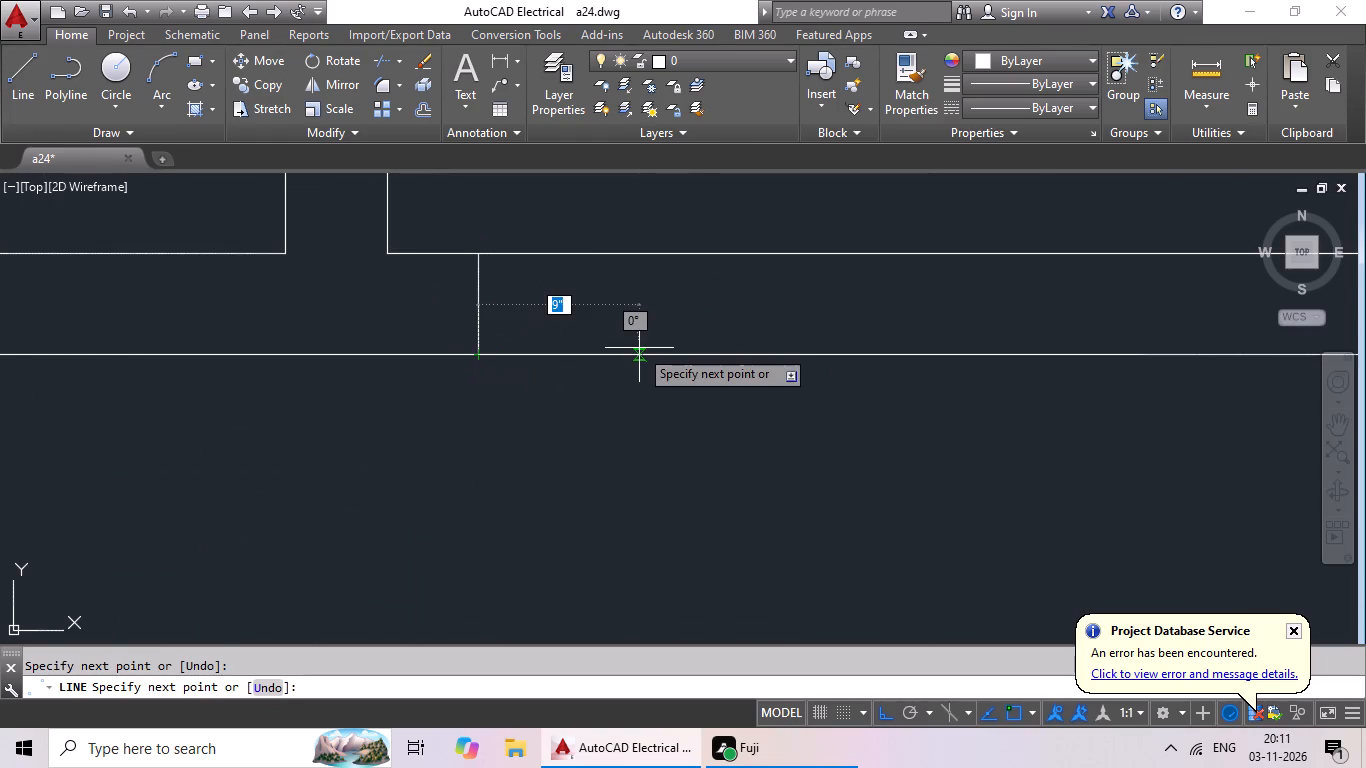
pyautogui.press('Escape')
# Offset the short line in the wall south of the northeast small room 2' to the east.
pyautogui.scroll(-3, 564, 393)
pyautogui.moveTo(461, 408); pyautogui.dragTo(185, 364, button='middle')
pyautogui.scroll(-1, 283, 363)
pyautogui.moveTo(282, 364); pyautogui.dragTo(348, 365, button='middle')
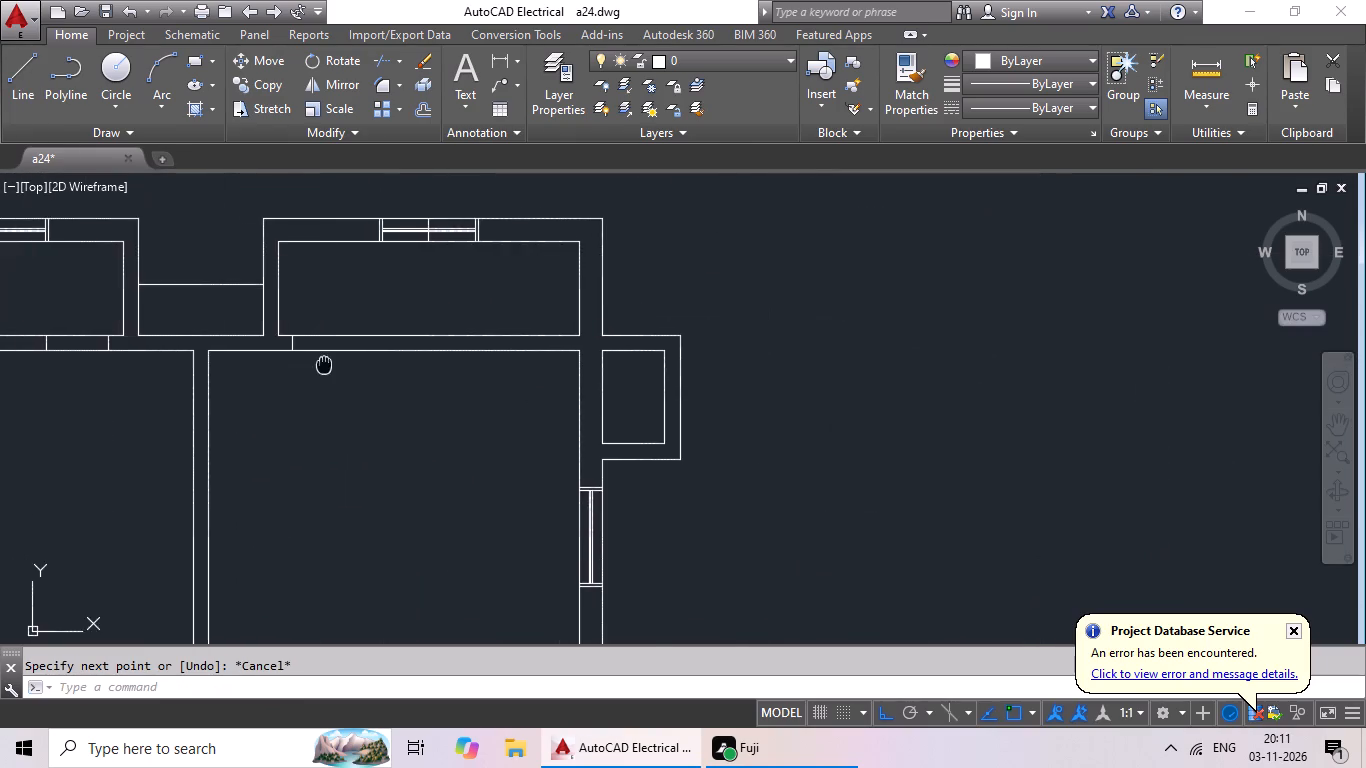
pyautogui.moveTo(348, 365); pyautogui.dragTo(404, 365, button='middle')
pyautogui.press('Escape')
pyautogui.press('o')
pyautogui.press('Return')
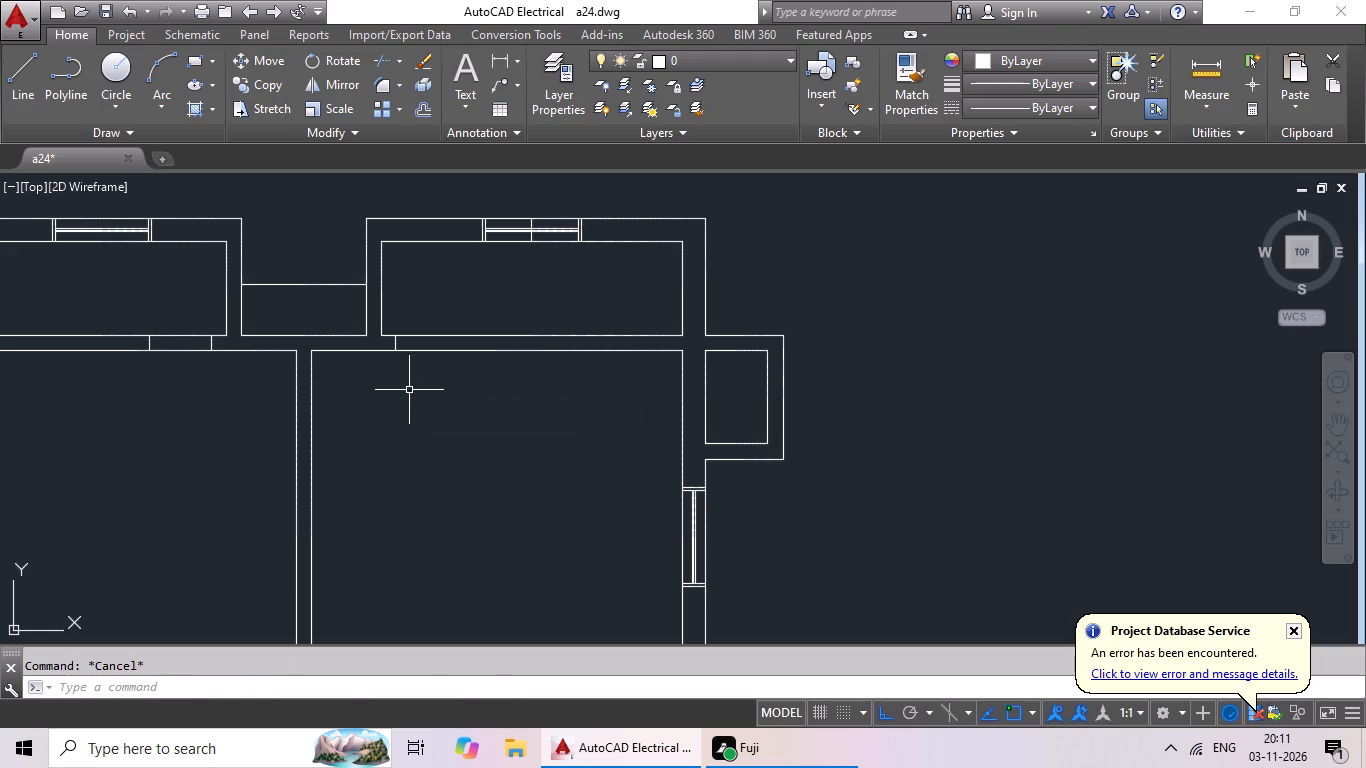
pyautogui.write("2'")
pyautogui.press('Return')
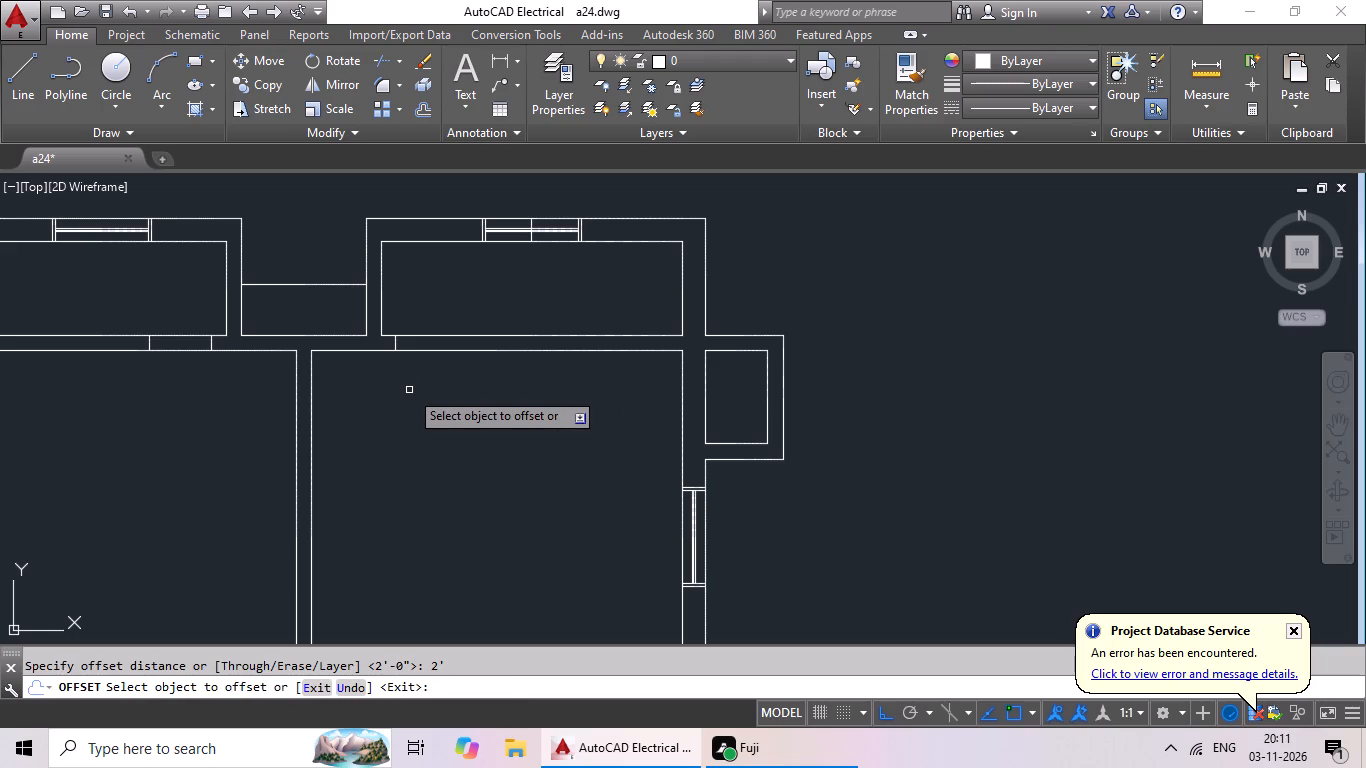
pyautogui.scroll(4, 404, 347)
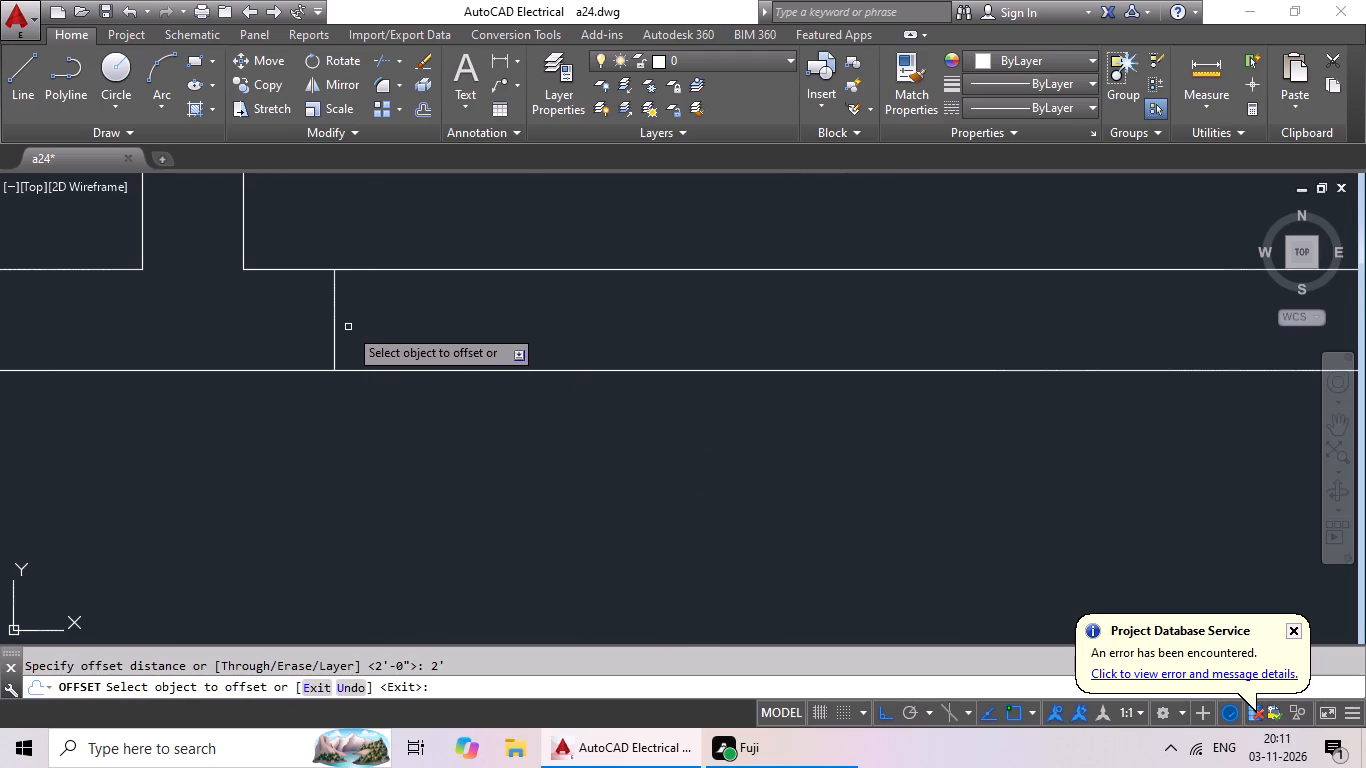
pyautogui.moveTo(335, 341); pyautogui.dragTo(350, 346)
pyautogui.scroll(-4, 609, 394)
pyautogui.click(594, 430)
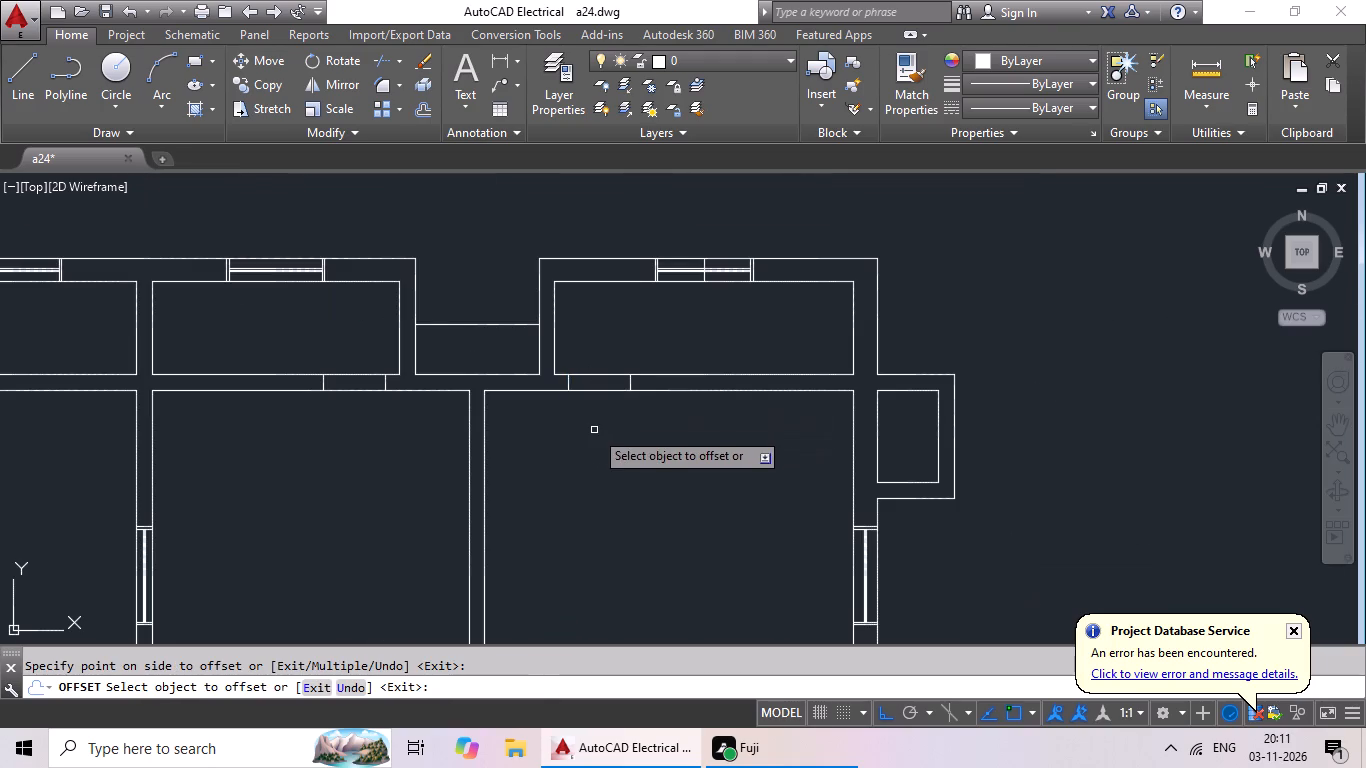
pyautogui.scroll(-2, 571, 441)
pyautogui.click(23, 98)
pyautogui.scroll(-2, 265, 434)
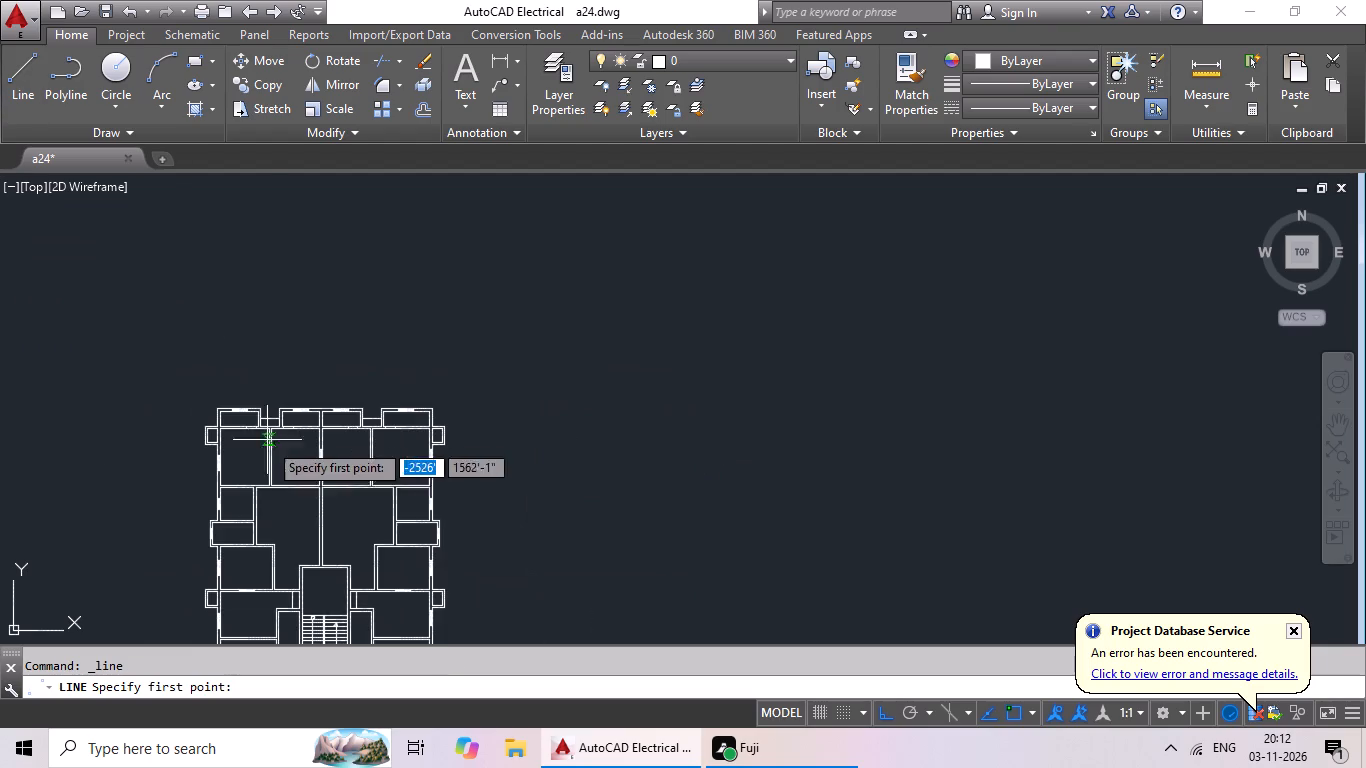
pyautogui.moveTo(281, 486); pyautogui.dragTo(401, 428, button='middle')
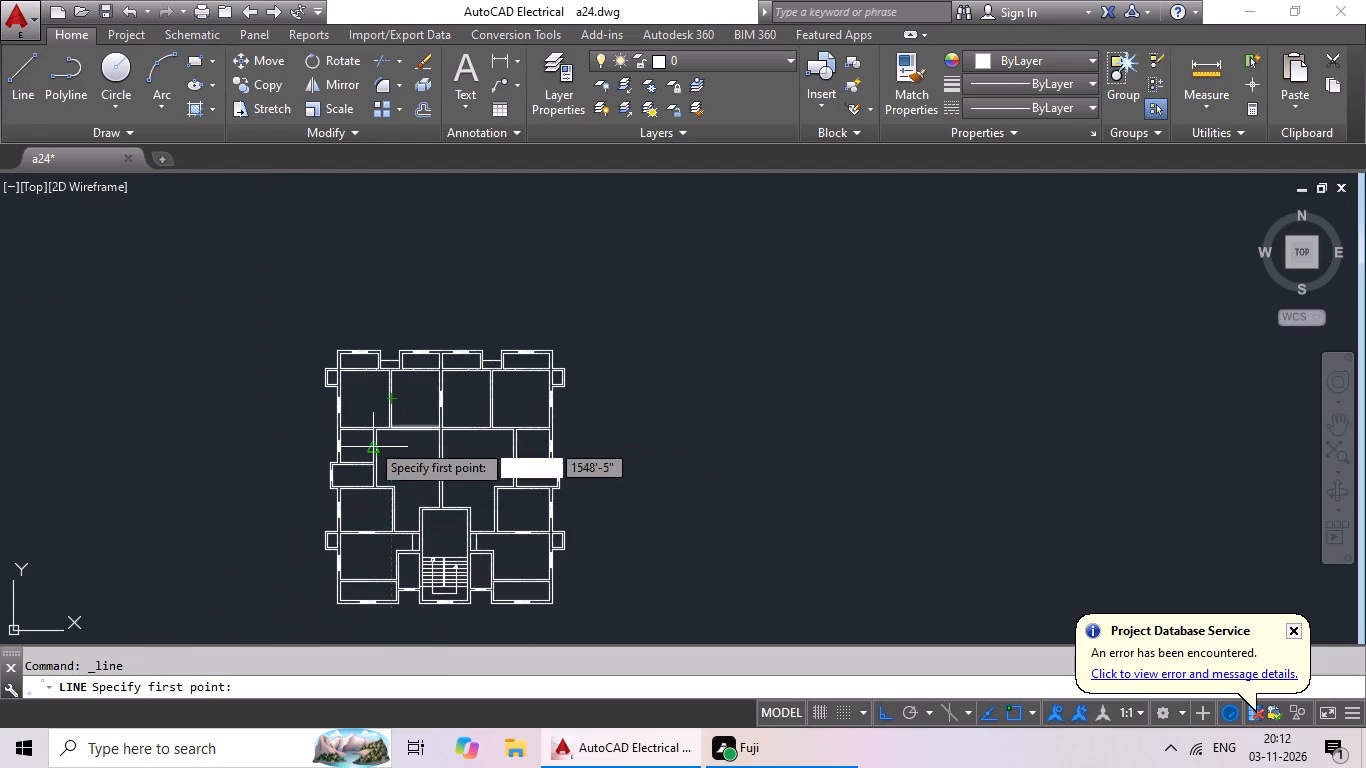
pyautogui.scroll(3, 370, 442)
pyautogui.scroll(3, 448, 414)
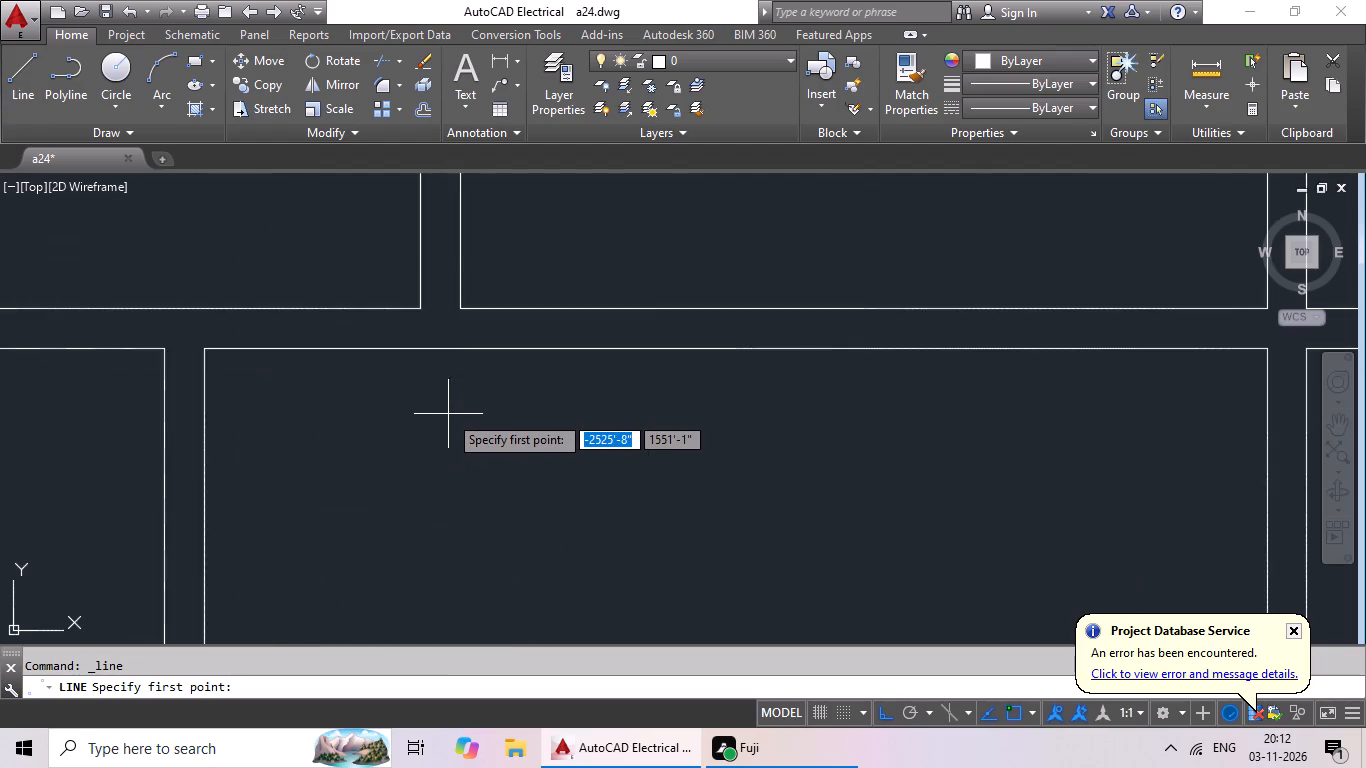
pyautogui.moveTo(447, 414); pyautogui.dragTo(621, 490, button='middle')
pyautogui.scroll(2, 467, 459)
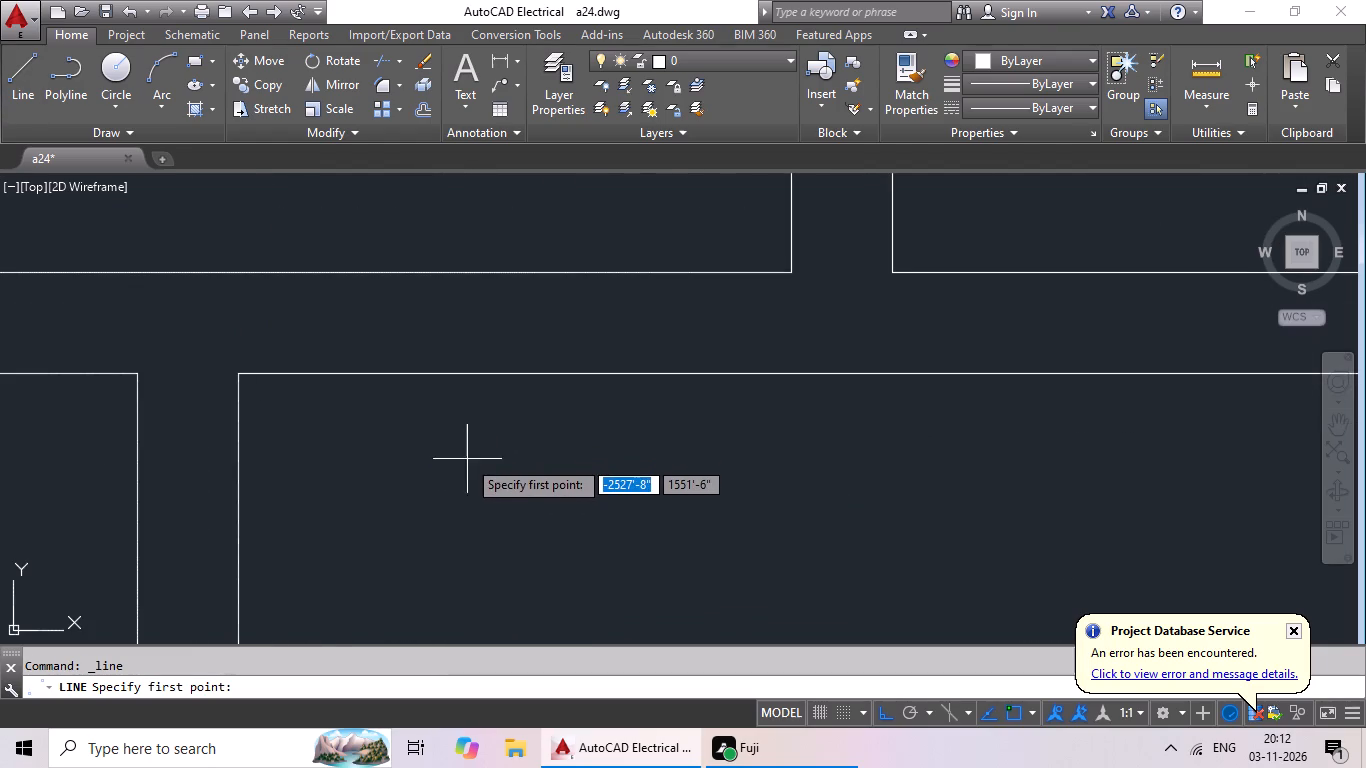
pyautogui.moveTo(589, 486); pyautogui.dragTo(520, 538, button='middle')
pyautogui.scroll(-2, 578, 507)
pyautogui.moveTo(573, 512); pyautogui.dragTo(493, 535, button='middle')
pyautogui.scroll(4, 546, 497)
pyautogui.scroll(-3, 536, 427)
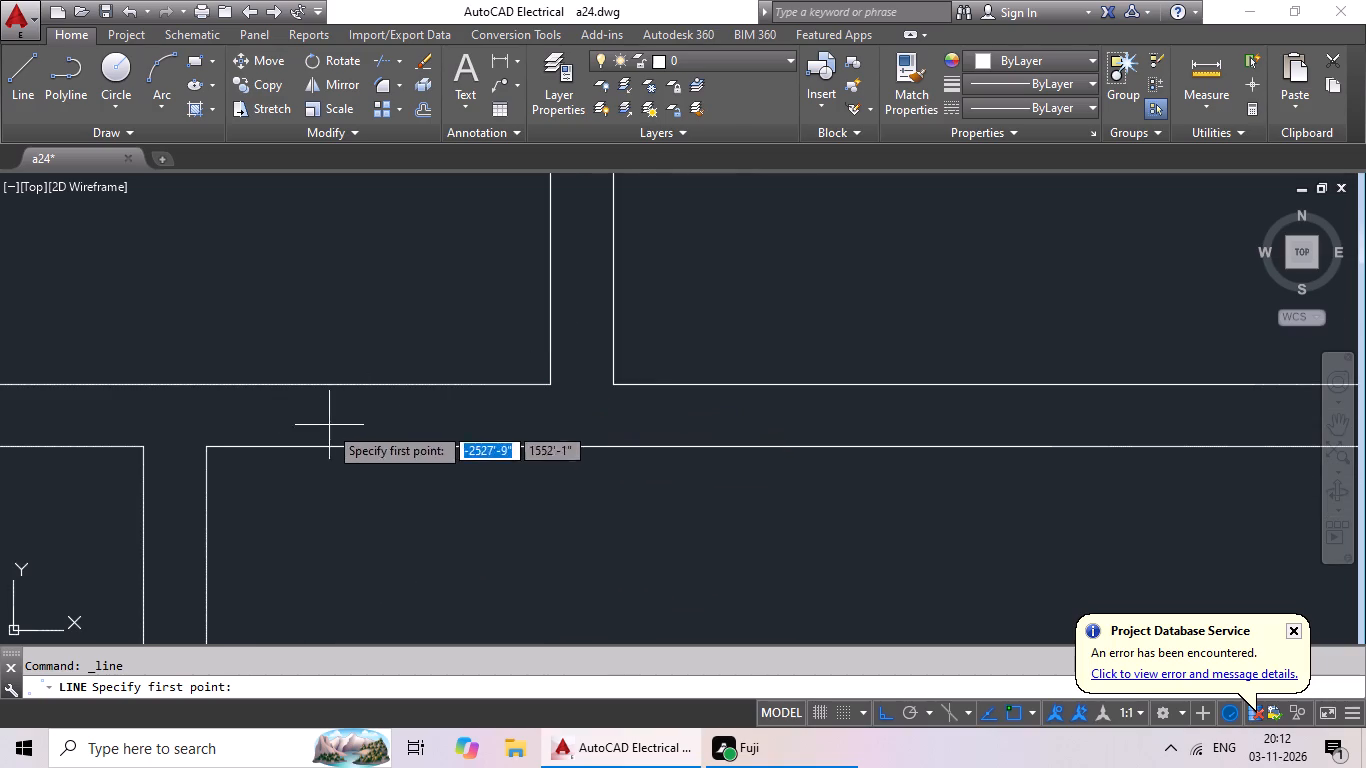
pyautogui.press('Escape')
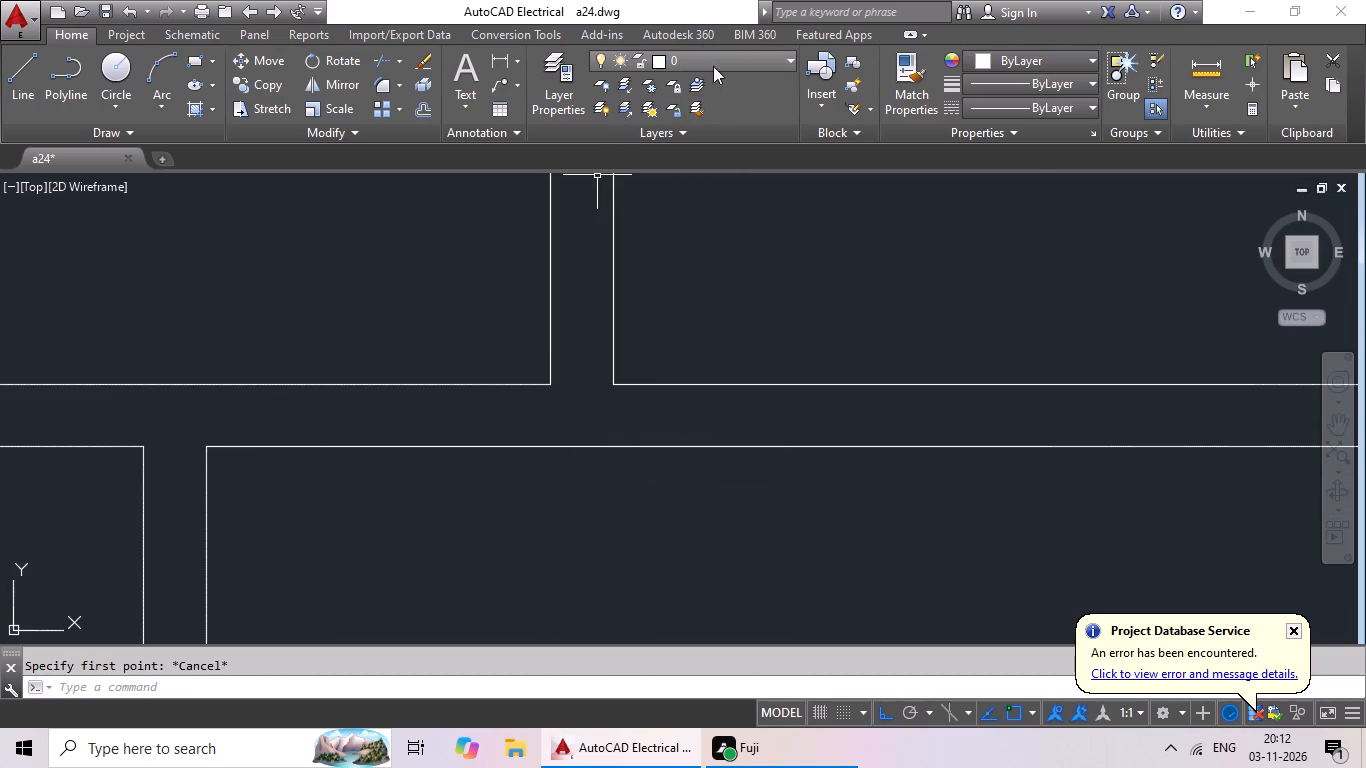
# Measure horizontally from the northwest large room's southeast corner to above the northwest corner of the hall below, using a linear dimension.
pyautogui.click(507, 56)
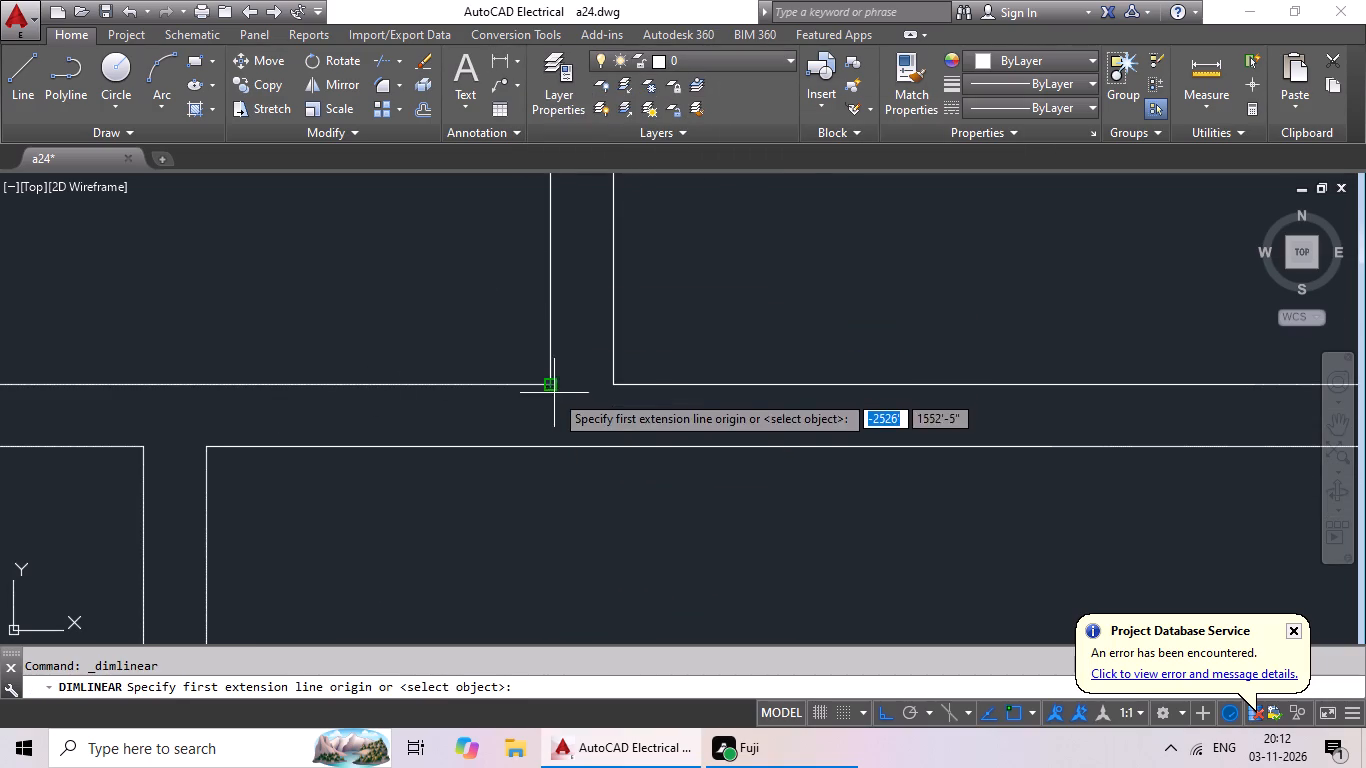
pyautogui.click(548, 383)
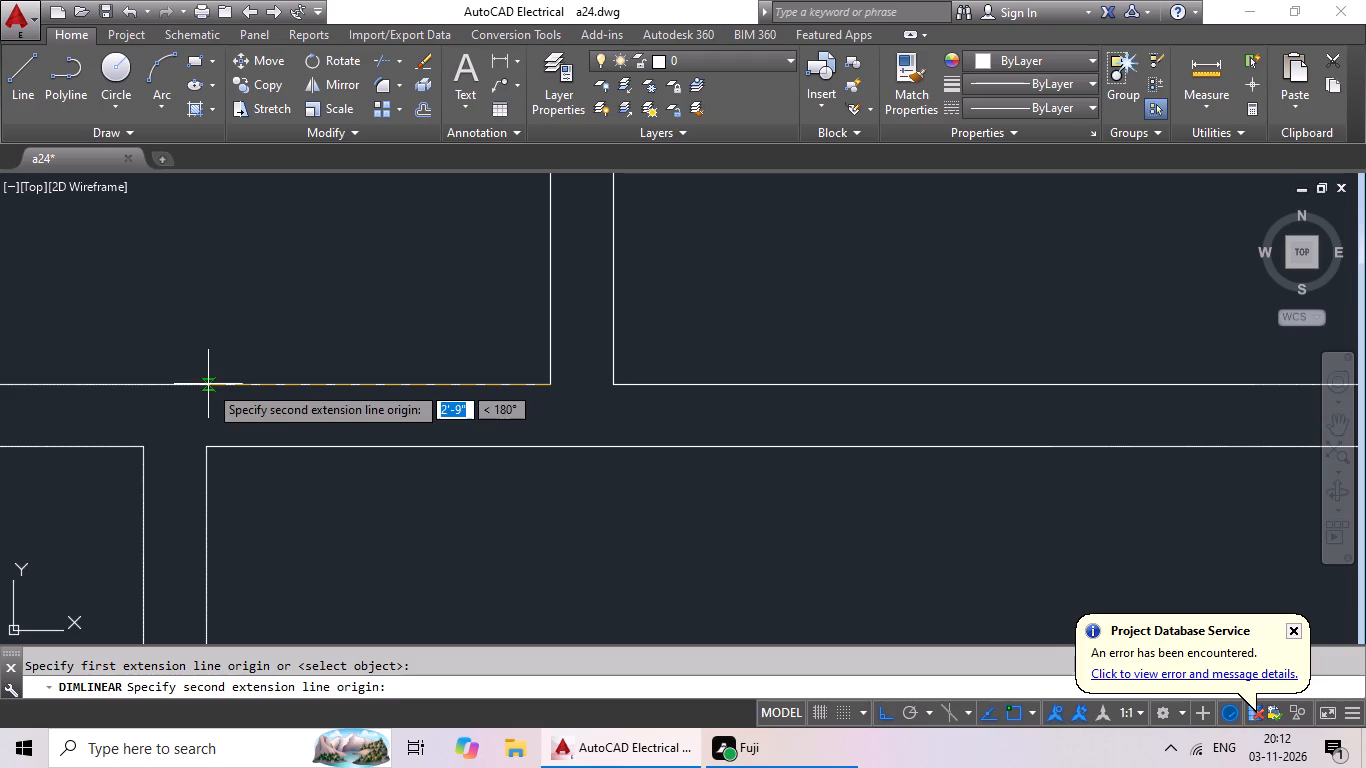
pyautogui.click(206, 389)
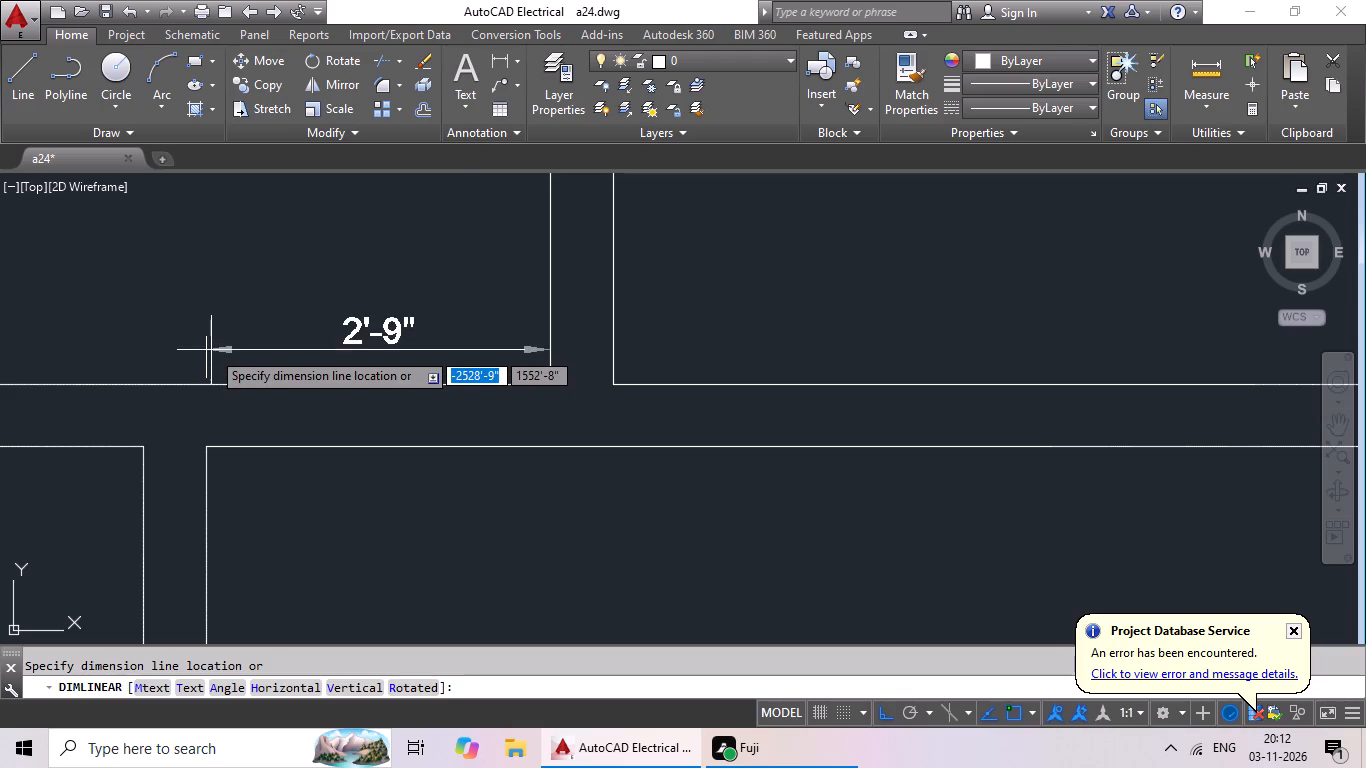
pyautogui.scroll(-1, 211, 350)
pyautogui.press('Escape')
# Draw a short vertical line across the wall south of the northwest large room, just east of the northwest corner of the hall below.
pyautogui.scroll(-2, 257, 412)
pyautogui.moveTo(270, 434); pyautogui.dragTo(402, 423, button='middle')
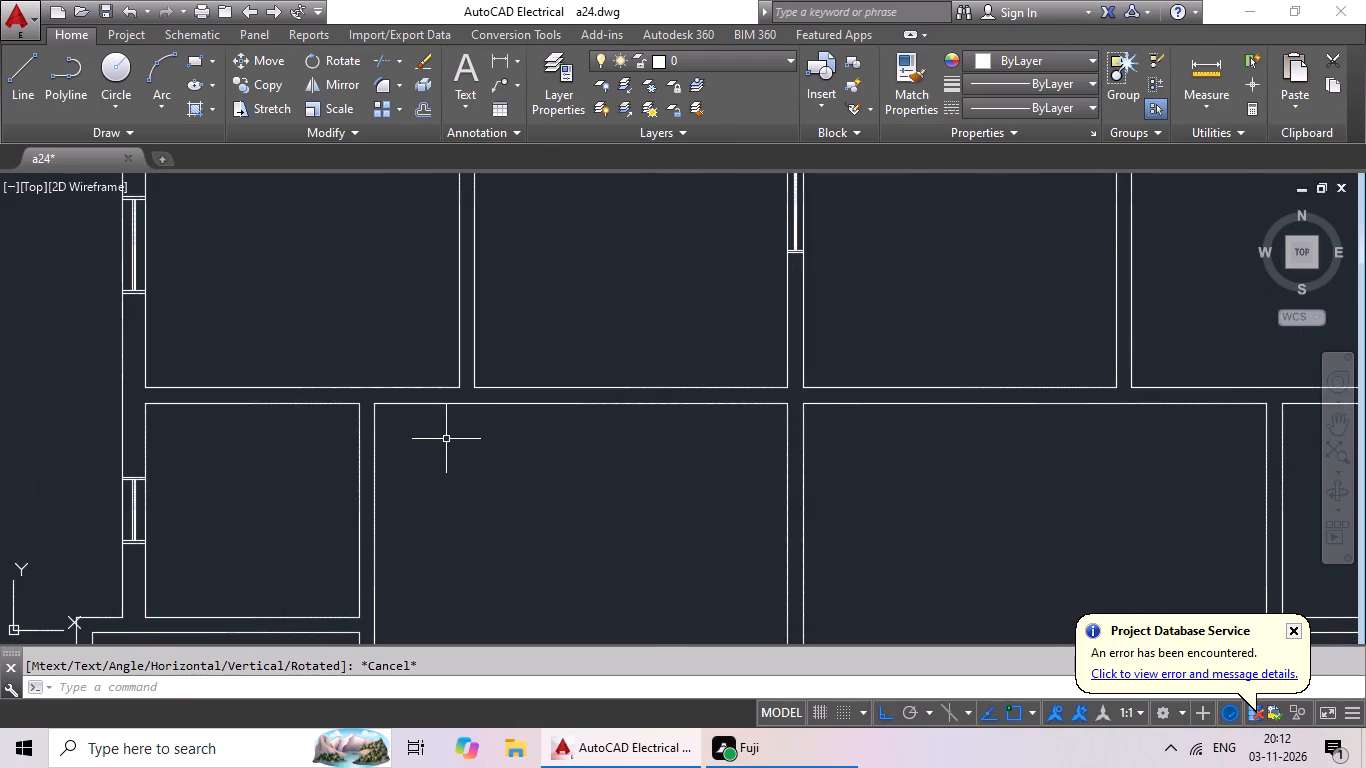
pyautogui.moveTo(468, 450); pyautogui.dragTo(302, 483, button='middle')
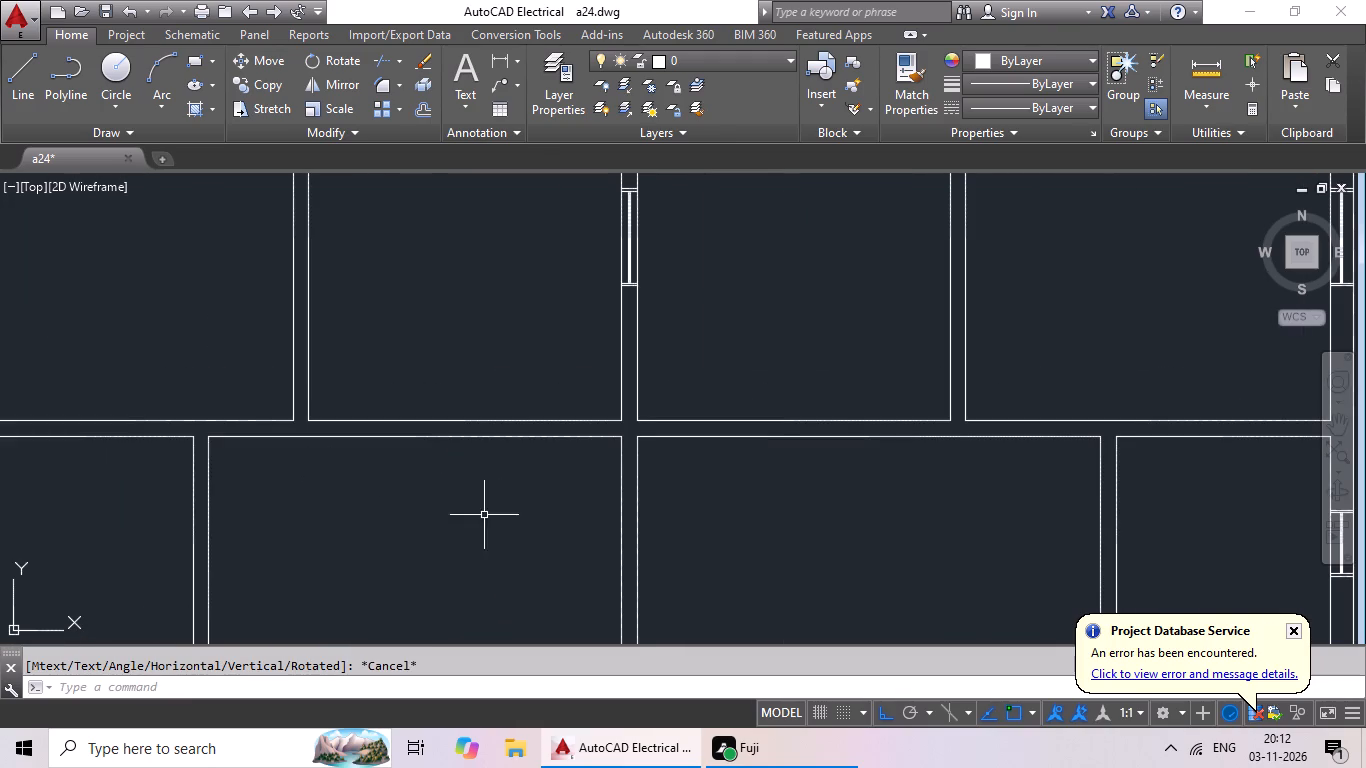
pyautogui.moveTo(505, 518); pyautogui.dragTo(351, 522, button='middle')
pyautogui.scroll(-2, 636, 538)
pyautogui.moveTo(650, 534); pyautogui.dragTo(746, 505, button='middle')
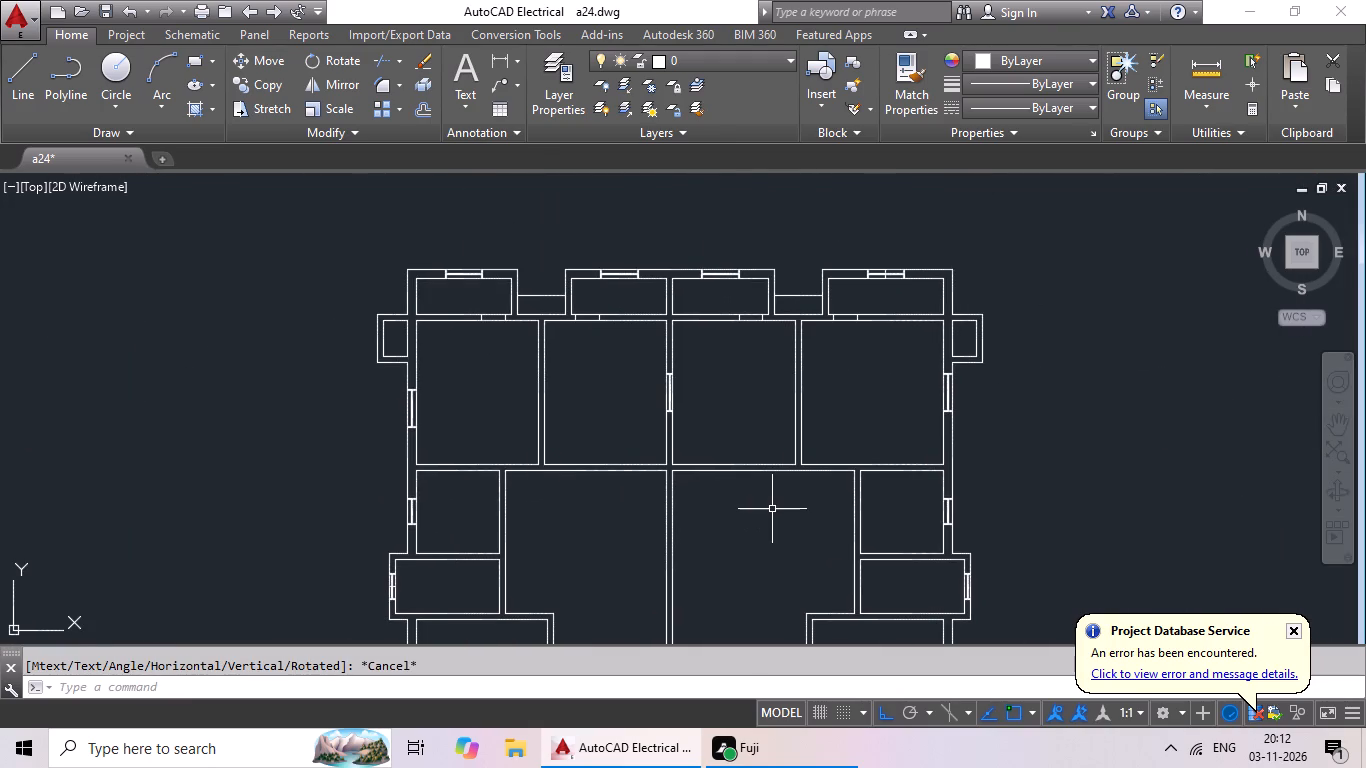
pyautogui.scroll(2, 512, 500)
pyautogui.moveTo(567, 457); pyautogui.dragTo(567, 488, button='middle')
pyautogui.scroll(3, 567, 490)
pyautogui.moveTo(570, 491); pyautogui.dragTo(574, 571, button='middle')
pyautogui.press('Escape')
pyautogui.press('Escape')
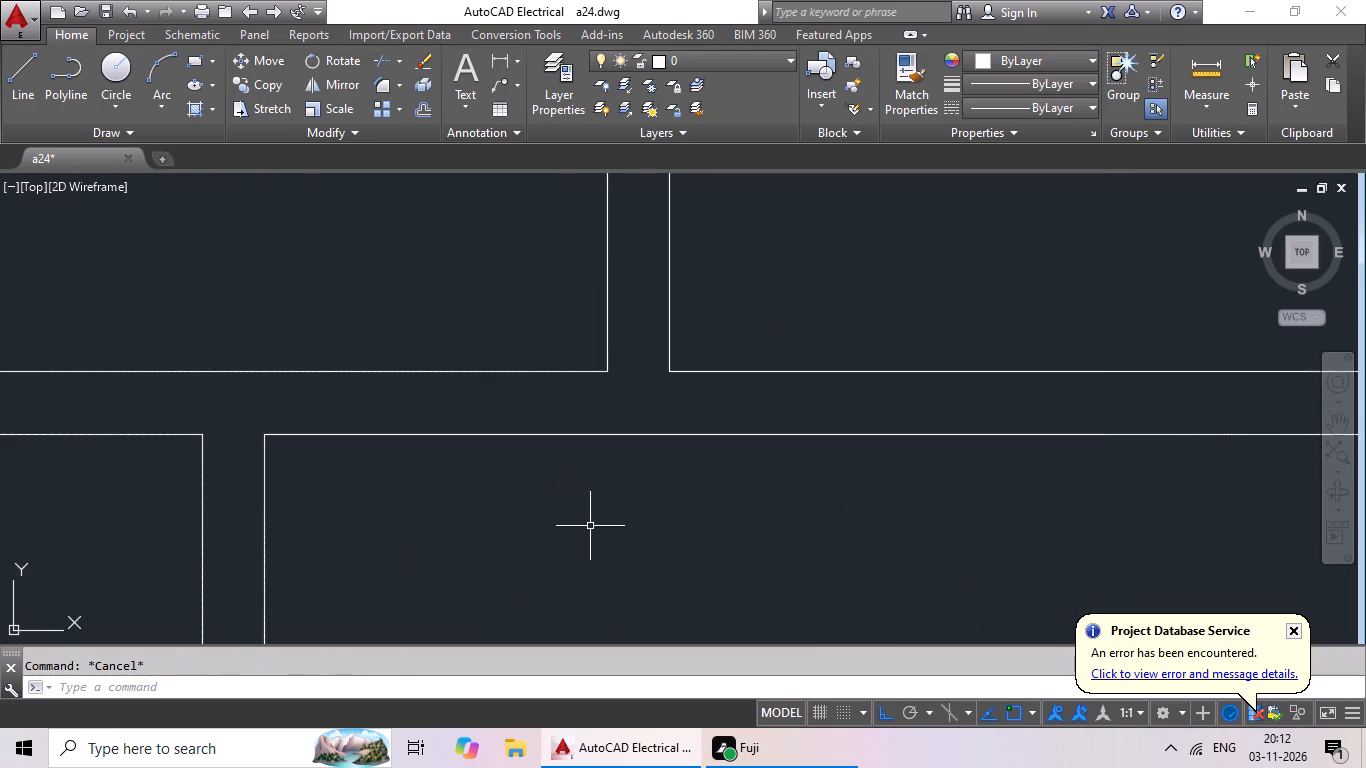
pyautogui.click(25, 60)
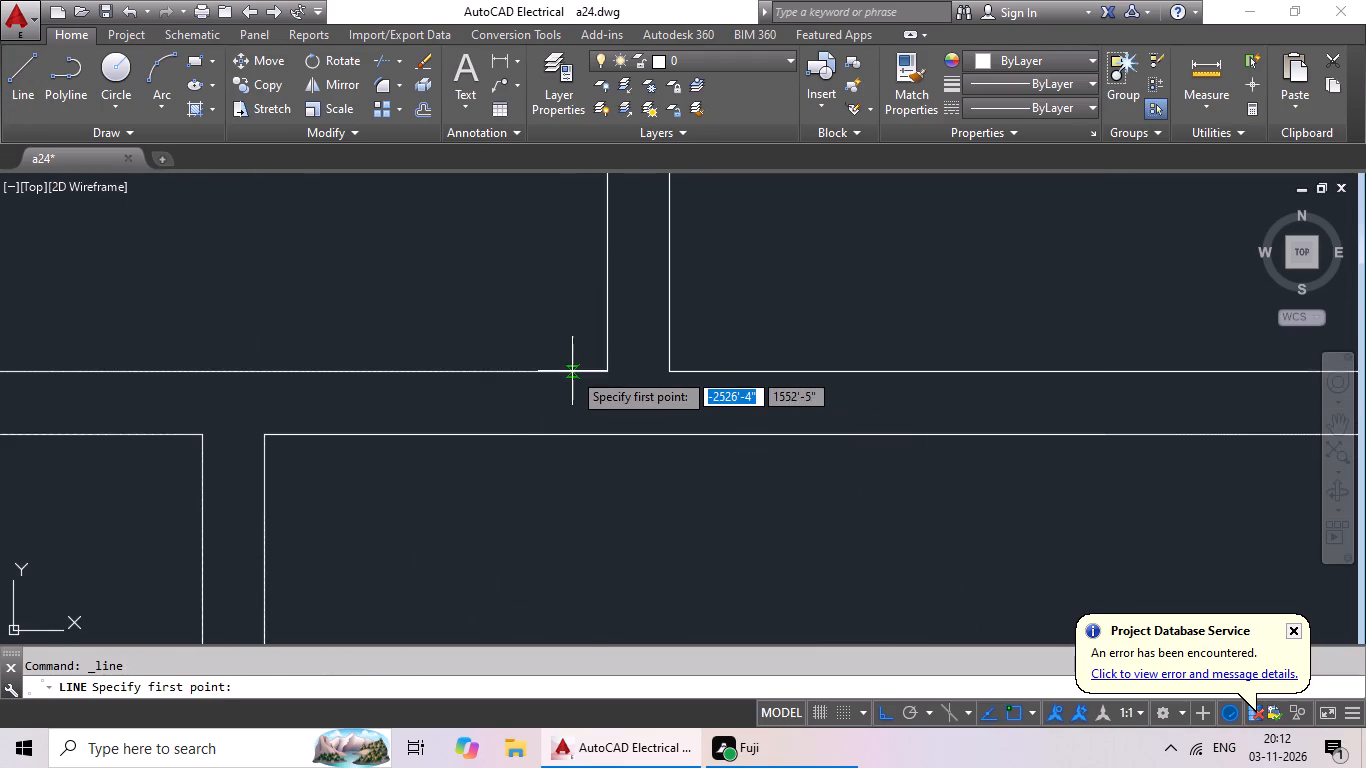
pyautogui.scroll(3, 572, 371)
pyautogui.scroll(-3, 597, 384)
pyautogui.scroll(2, 286, 447)
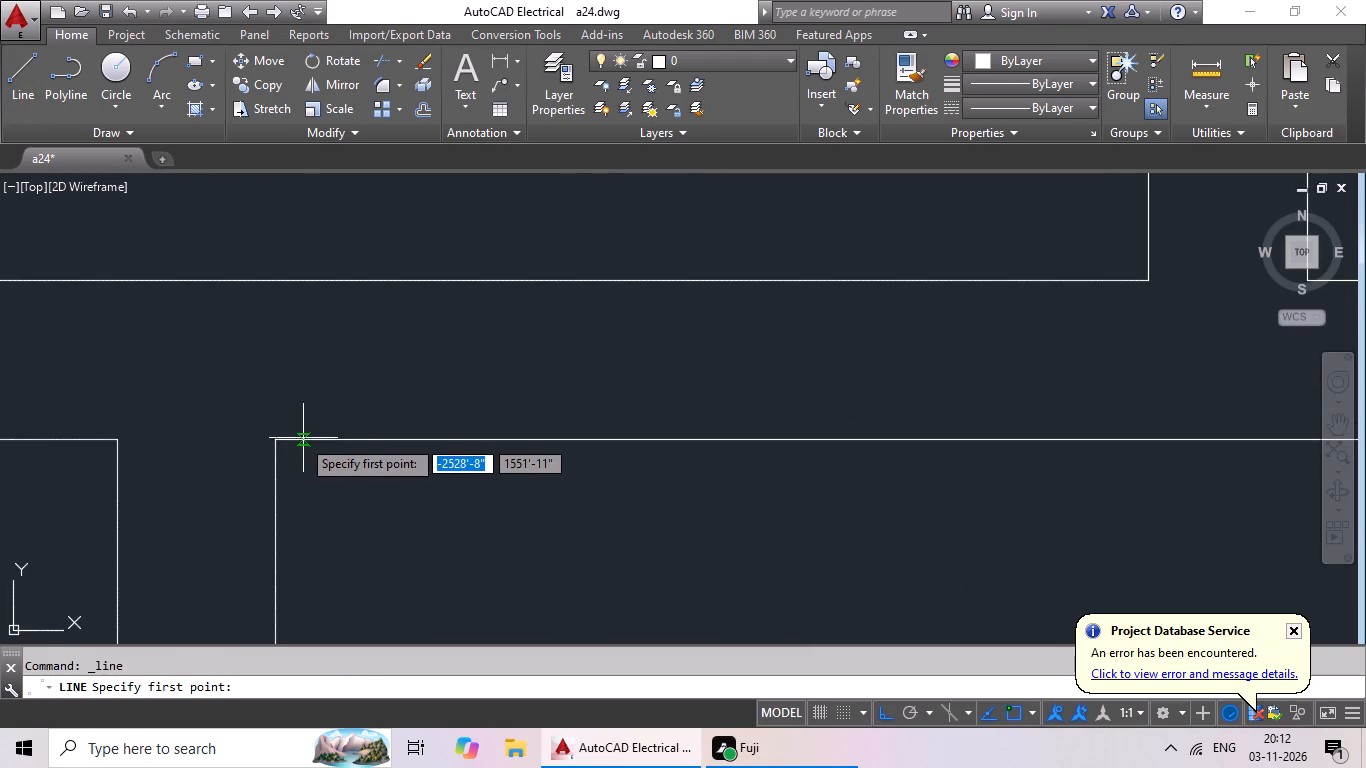
pyautogui.click(296, 441)
pyautogui.click(293, 285)
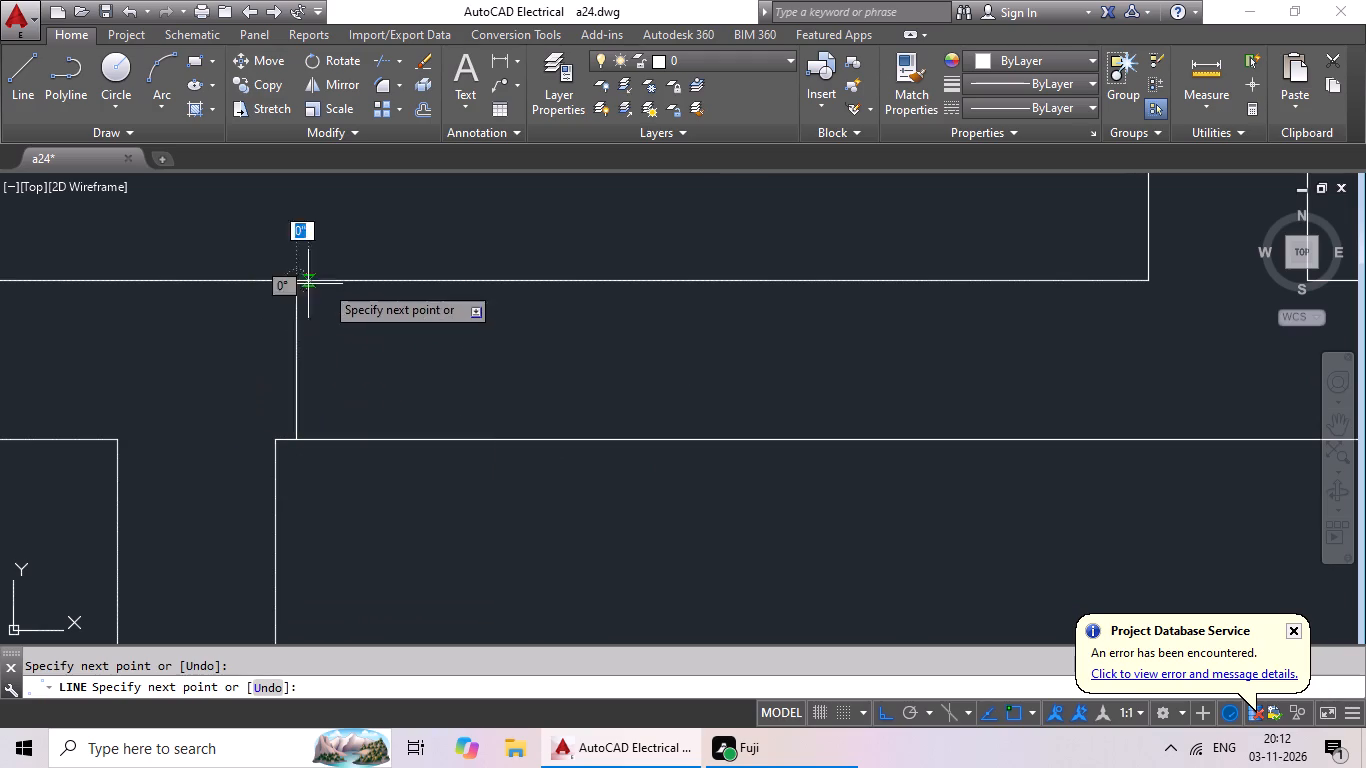
pyautogui.press('Escape')
# Offset the short line in the wall south of the northwest large room 2'5" to the east.
pyautogui.scroll(-2, 463, 445)
pyautogui.moveTo(497, 491); pyautogui.dragTo(569, 379, button='middle')
pyautogui.scroll(-1, 576, 379)
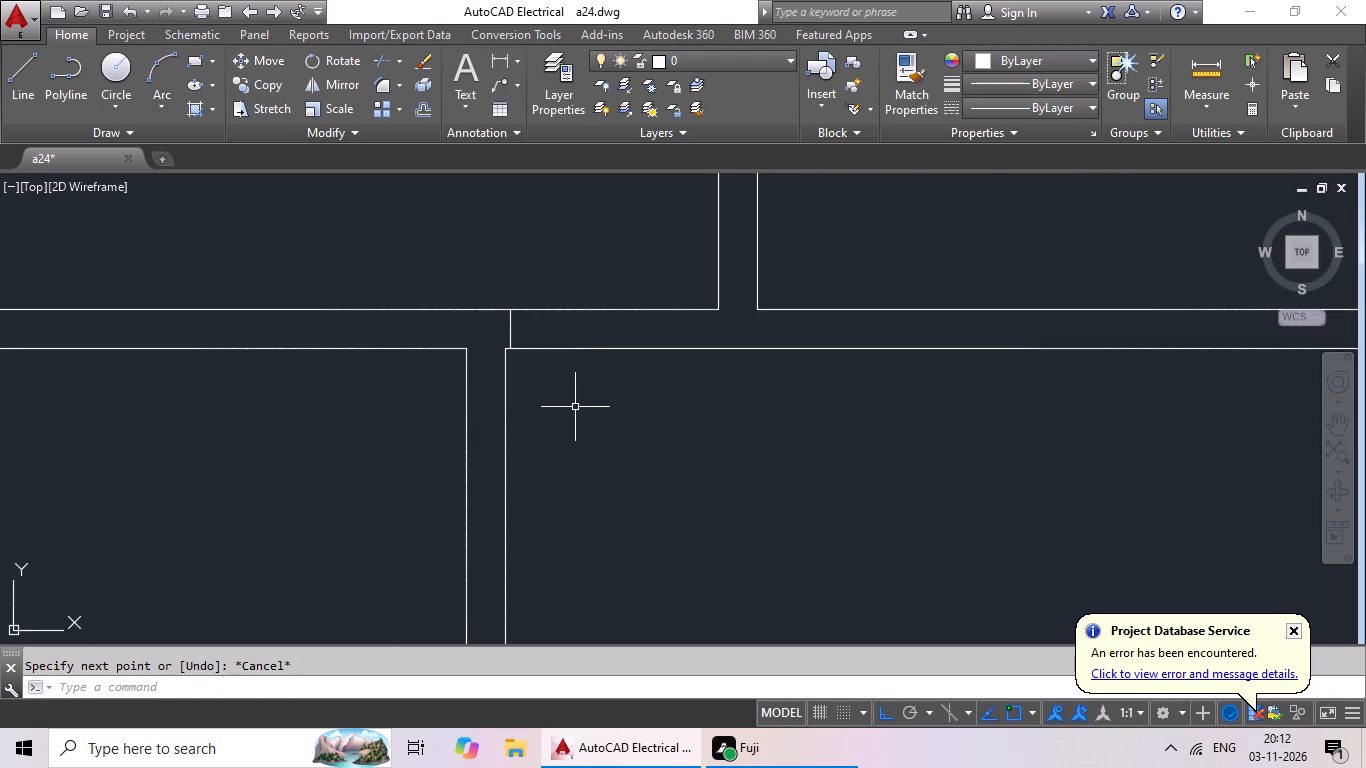
pyautogui.moveTo(579, 405); pyautogui.dragTo(498, 421, button='middle')
pyautogui.press('Escape')
pyautogui.press('Escape')
pyautogui.press('Escape')
pyautogui.press('o')
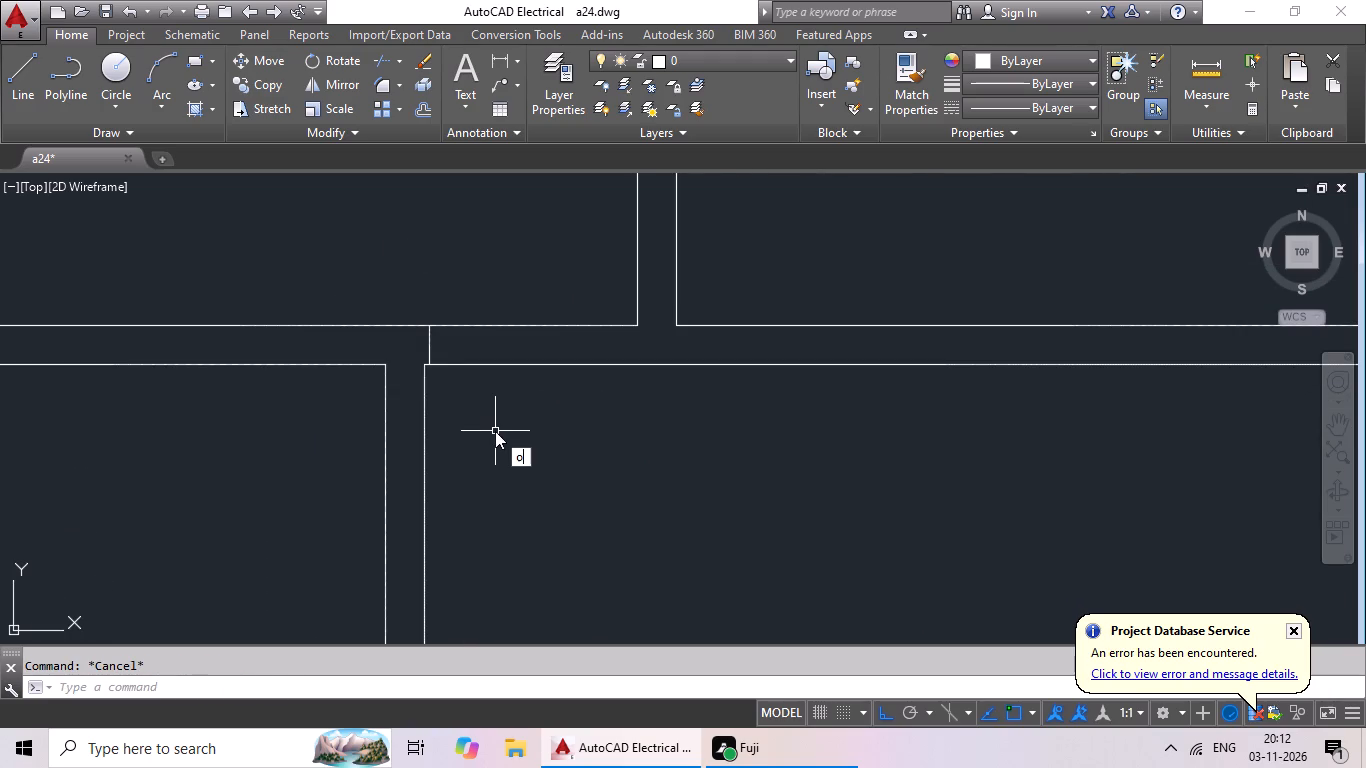
pyautogui.press('Return')
pyautogui.write('2\'5"')
pyautogui.press('Return')
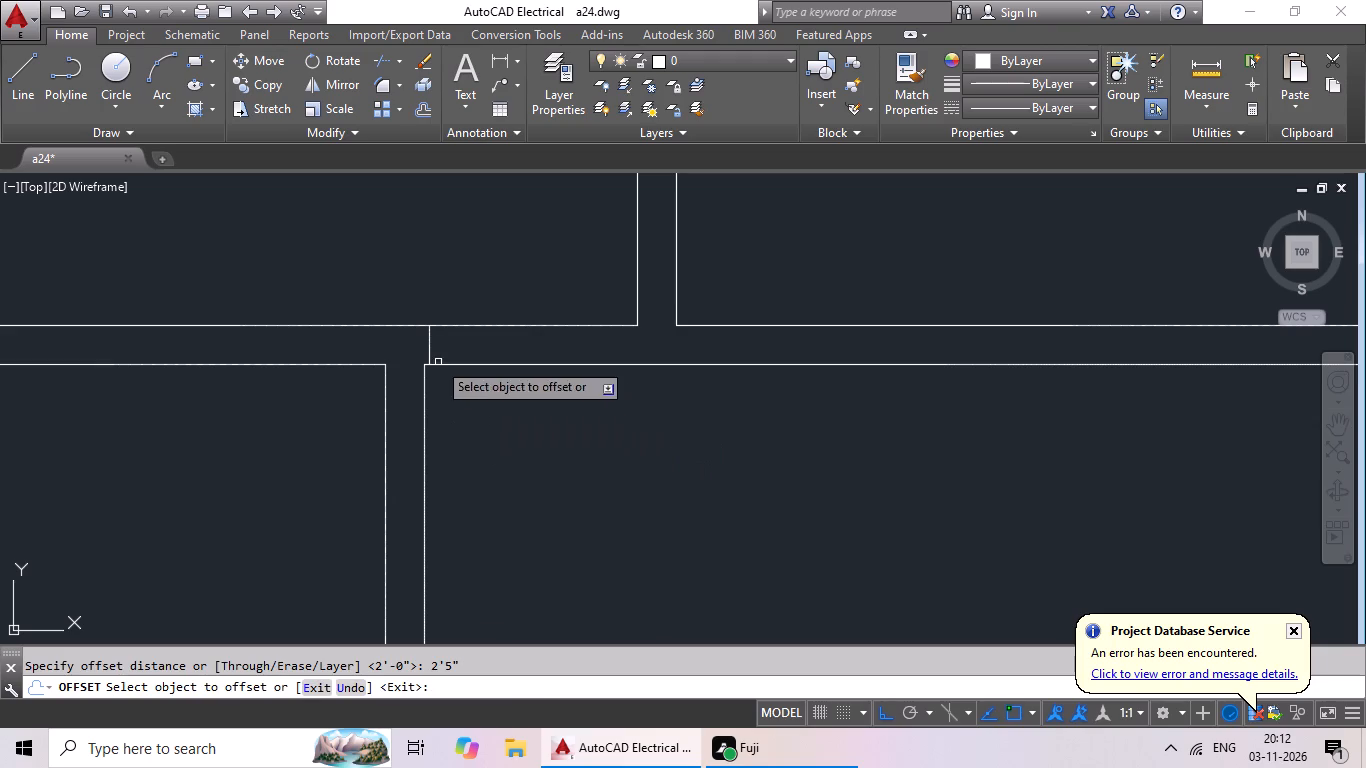
pyautogui.moveTo(427, 342); pyautogui.dragTo(447, 347)
pyautogui.click(522, 362)
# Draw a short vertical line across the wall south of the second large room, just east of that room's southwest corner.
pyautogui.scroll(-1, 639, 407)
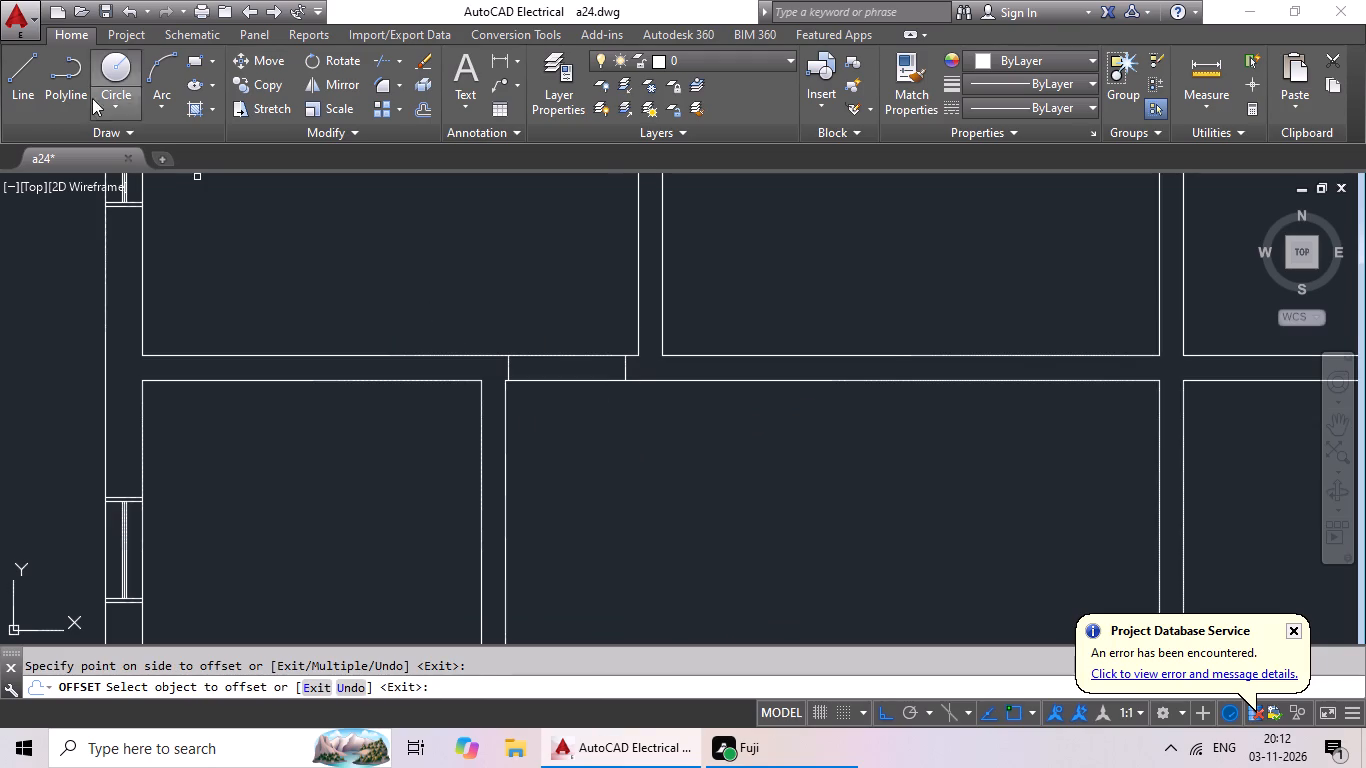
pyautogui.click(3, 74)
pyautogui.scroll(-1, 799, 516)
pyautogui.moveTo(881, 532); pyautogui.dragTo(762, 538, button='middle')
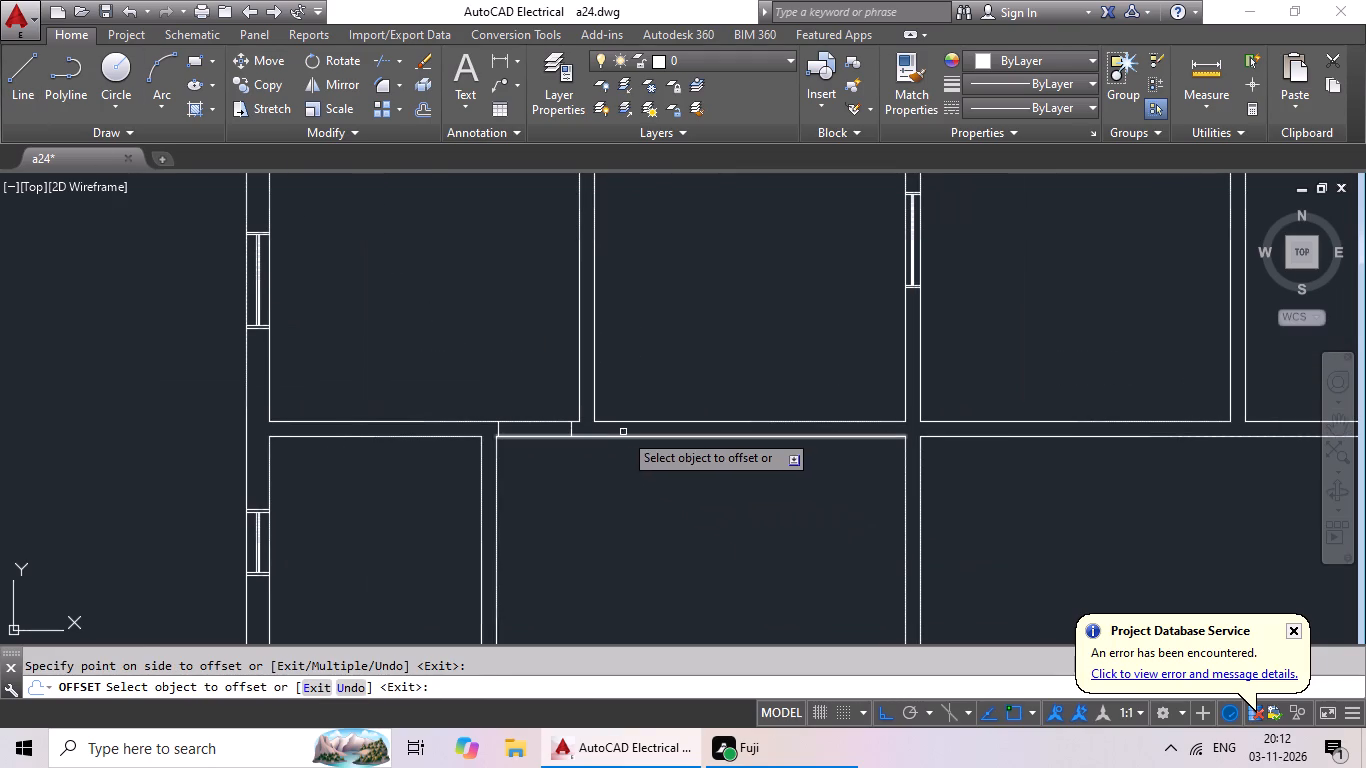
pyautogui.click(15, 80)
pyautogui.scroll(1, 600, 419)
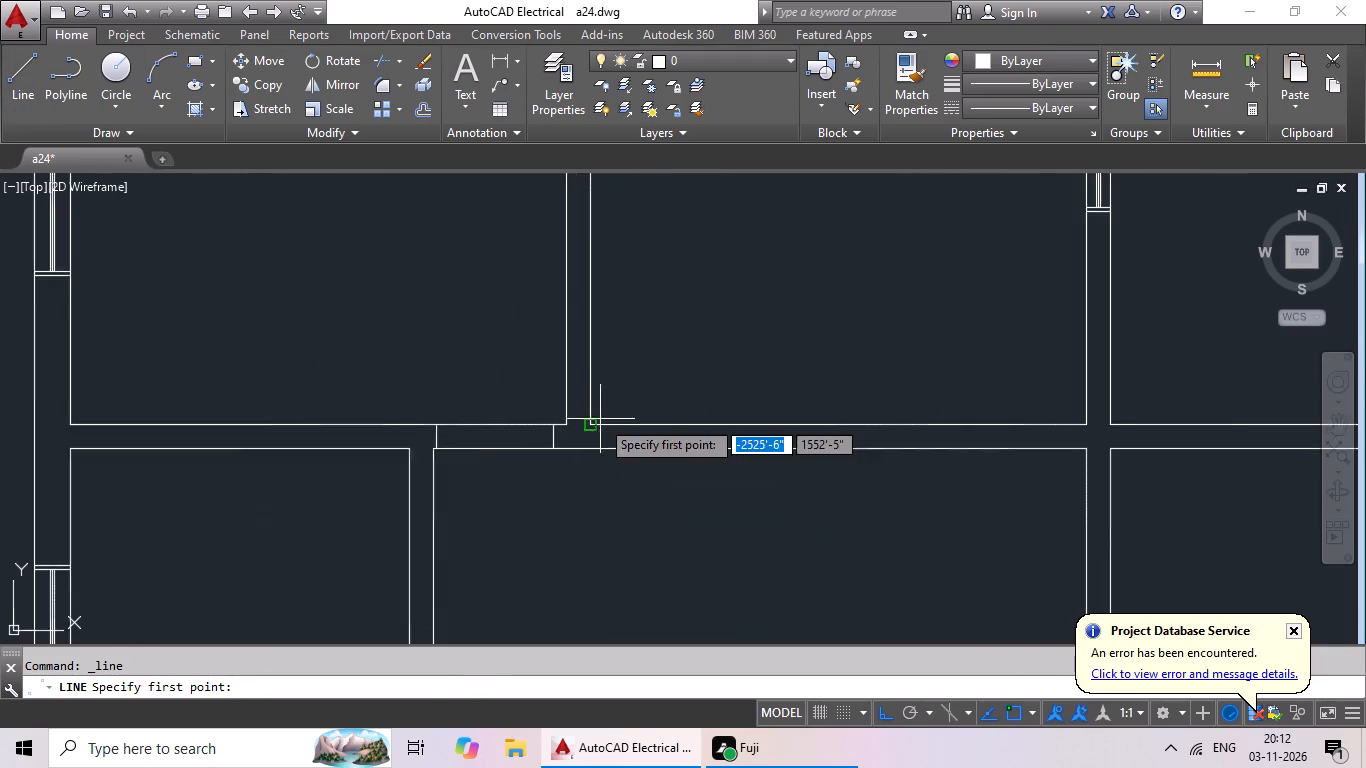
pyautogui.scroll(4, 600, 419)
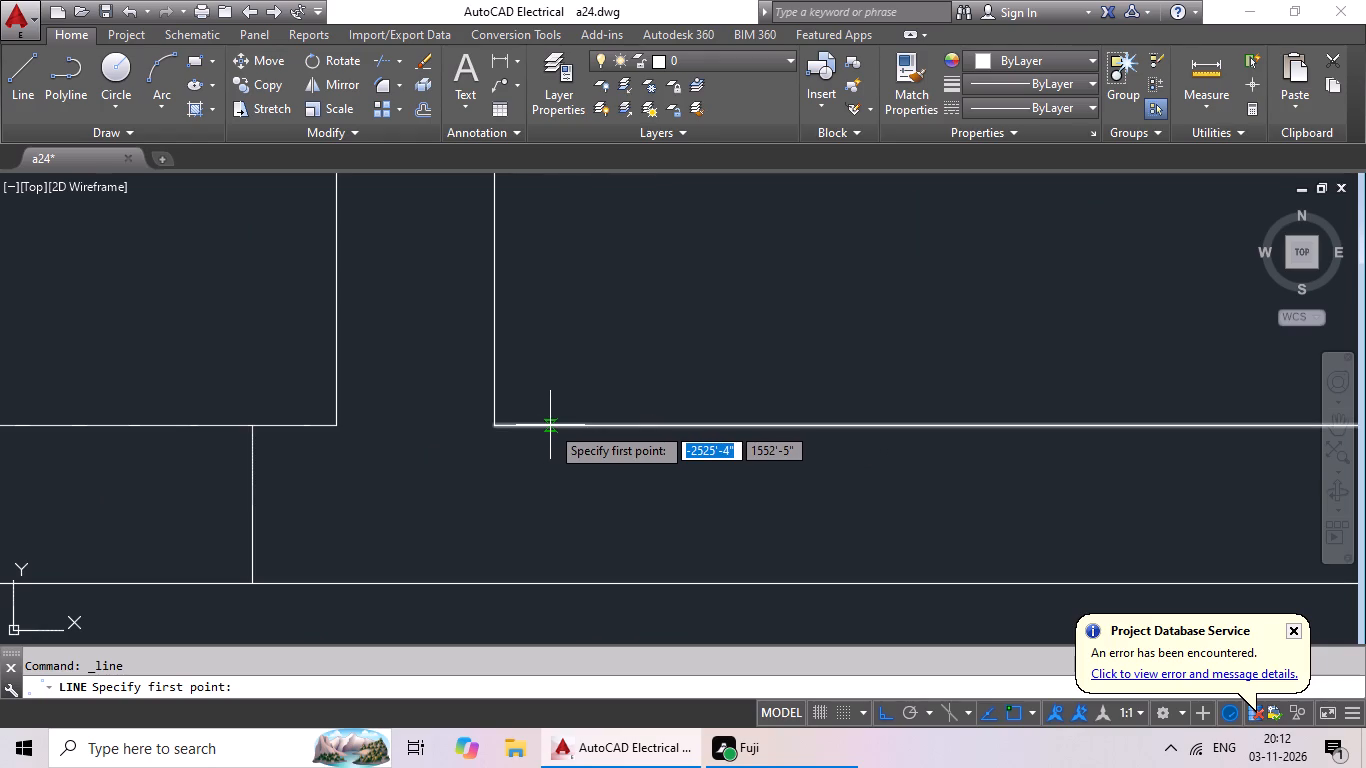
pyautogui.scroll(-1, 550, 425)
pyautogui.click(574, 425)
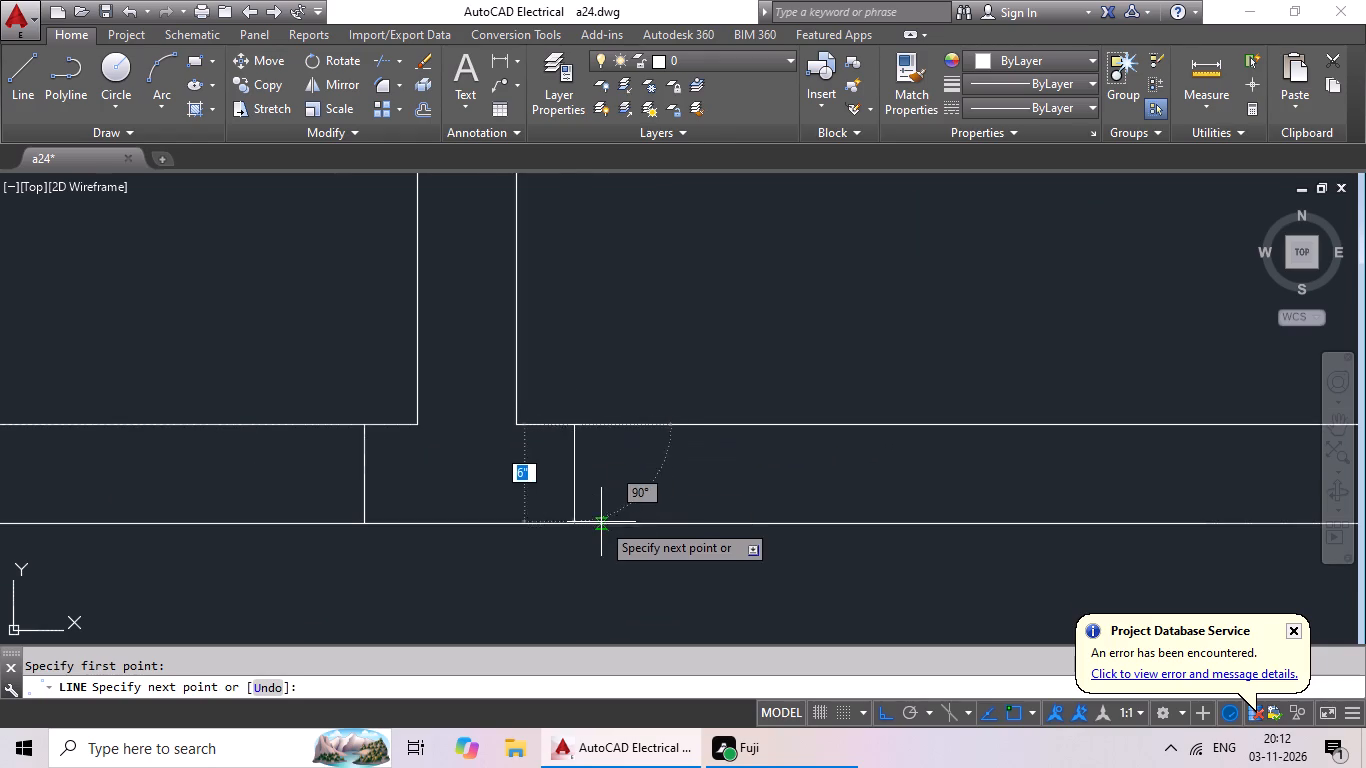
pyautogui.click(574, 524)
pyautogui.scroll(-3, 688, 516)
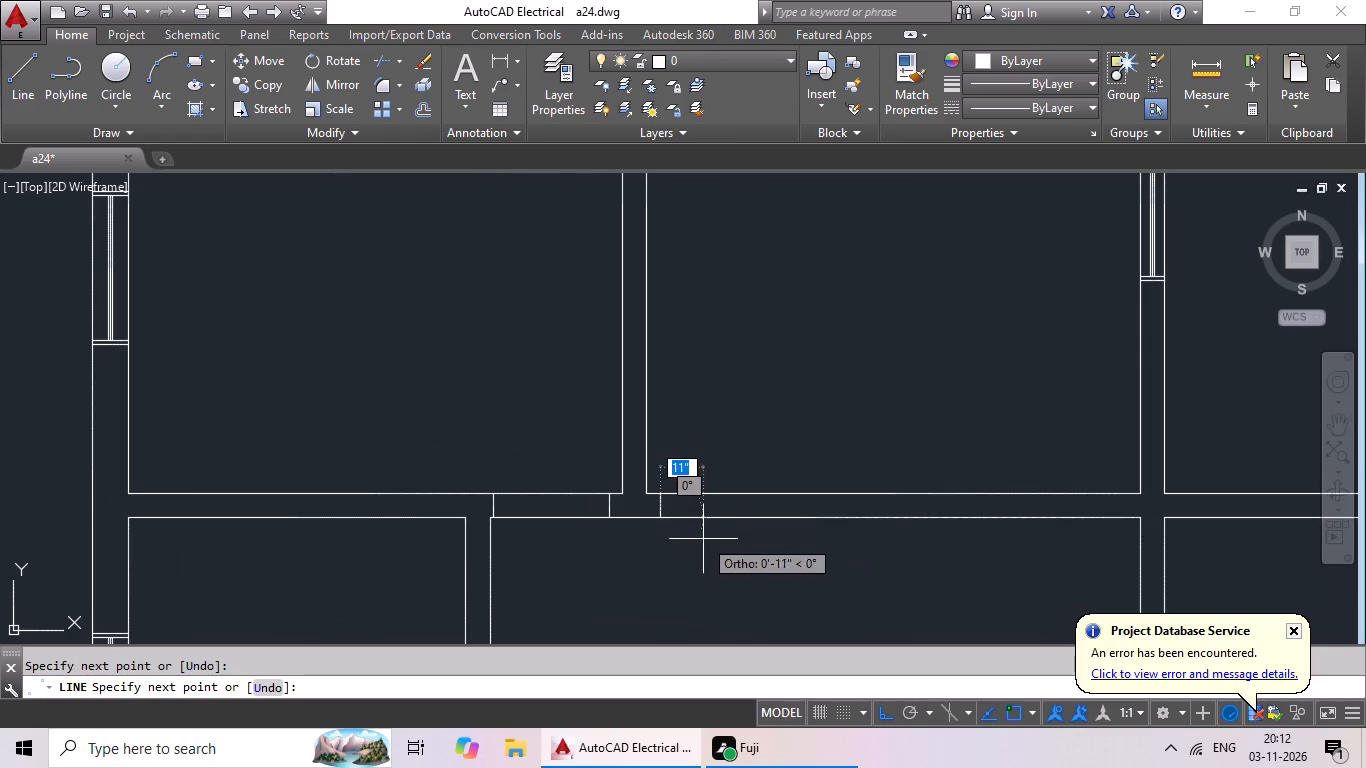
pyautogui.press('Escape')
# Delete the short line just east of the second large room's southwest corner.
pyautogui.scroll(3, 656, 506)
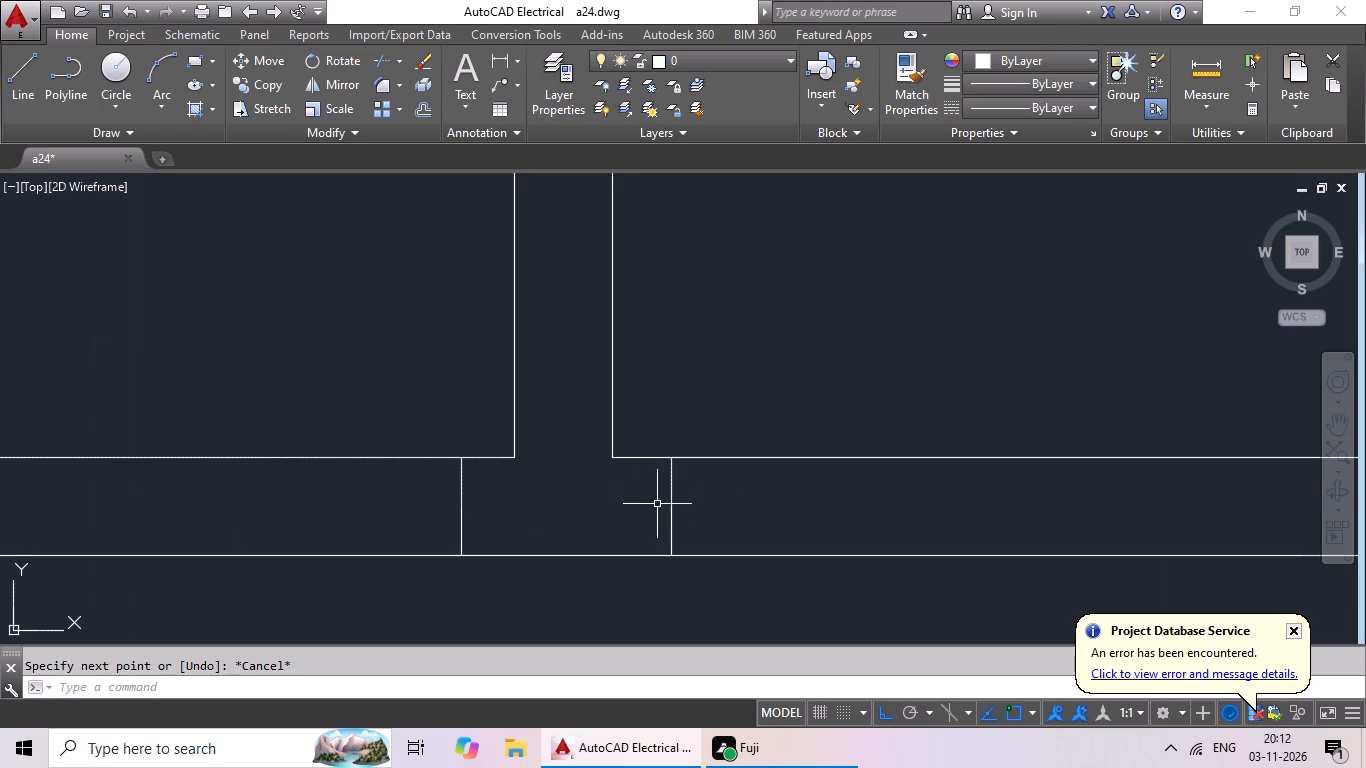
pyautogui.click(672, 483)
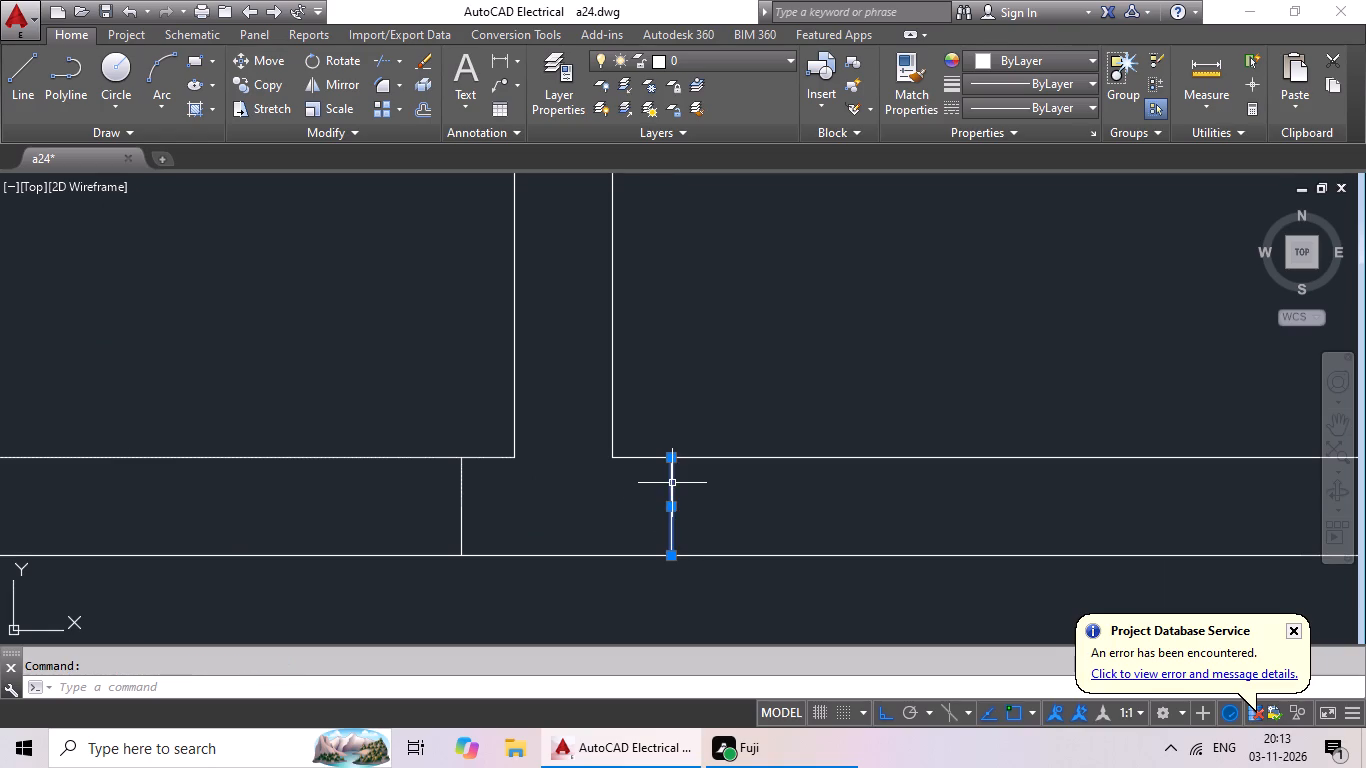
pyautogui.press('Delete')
# Draw a short vertical line across the wall south of the second large room, a bit farther east of that room's southwest corner.
pyautogui.click(23, 98)
pyautogui.scroll(-3, 536, 342)
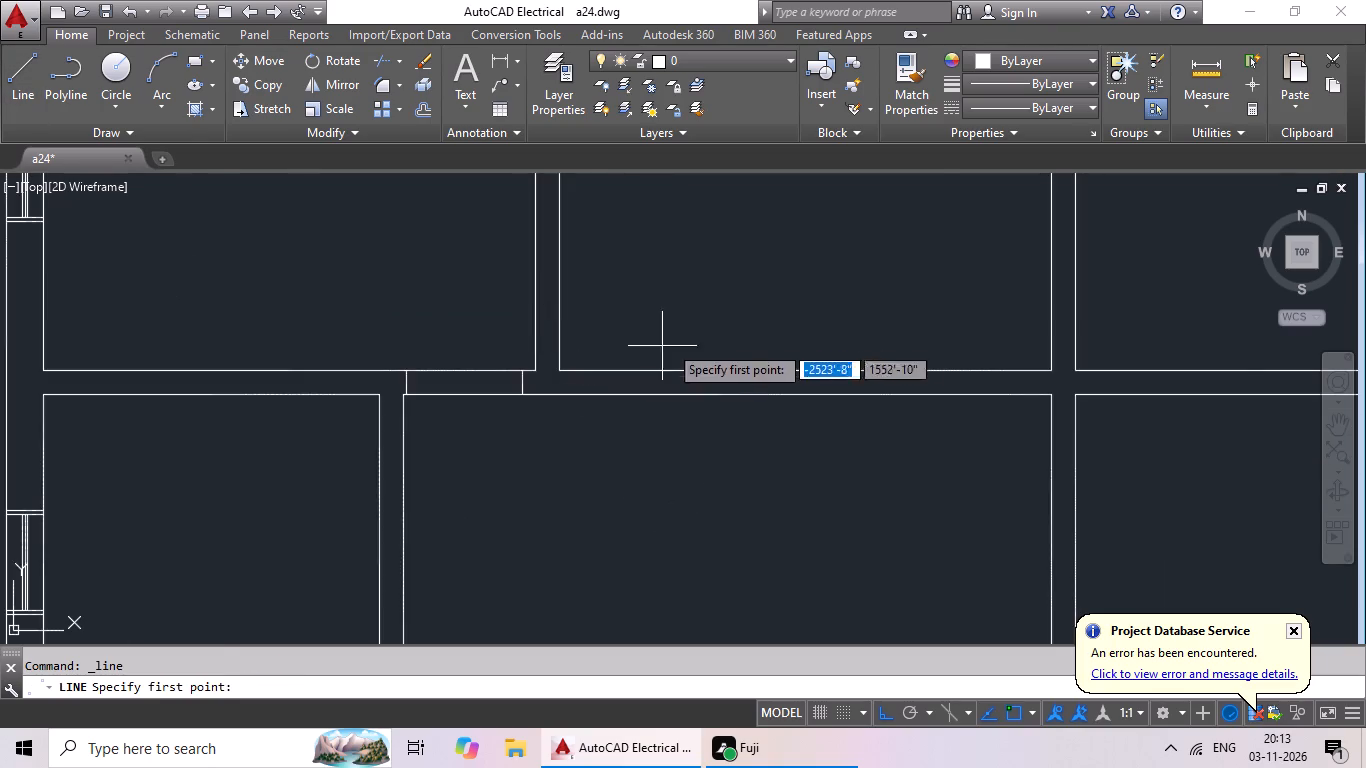
pyautogui.scroll(-1, 682, 338)
pyautogui.scroll(3, 636, 361)
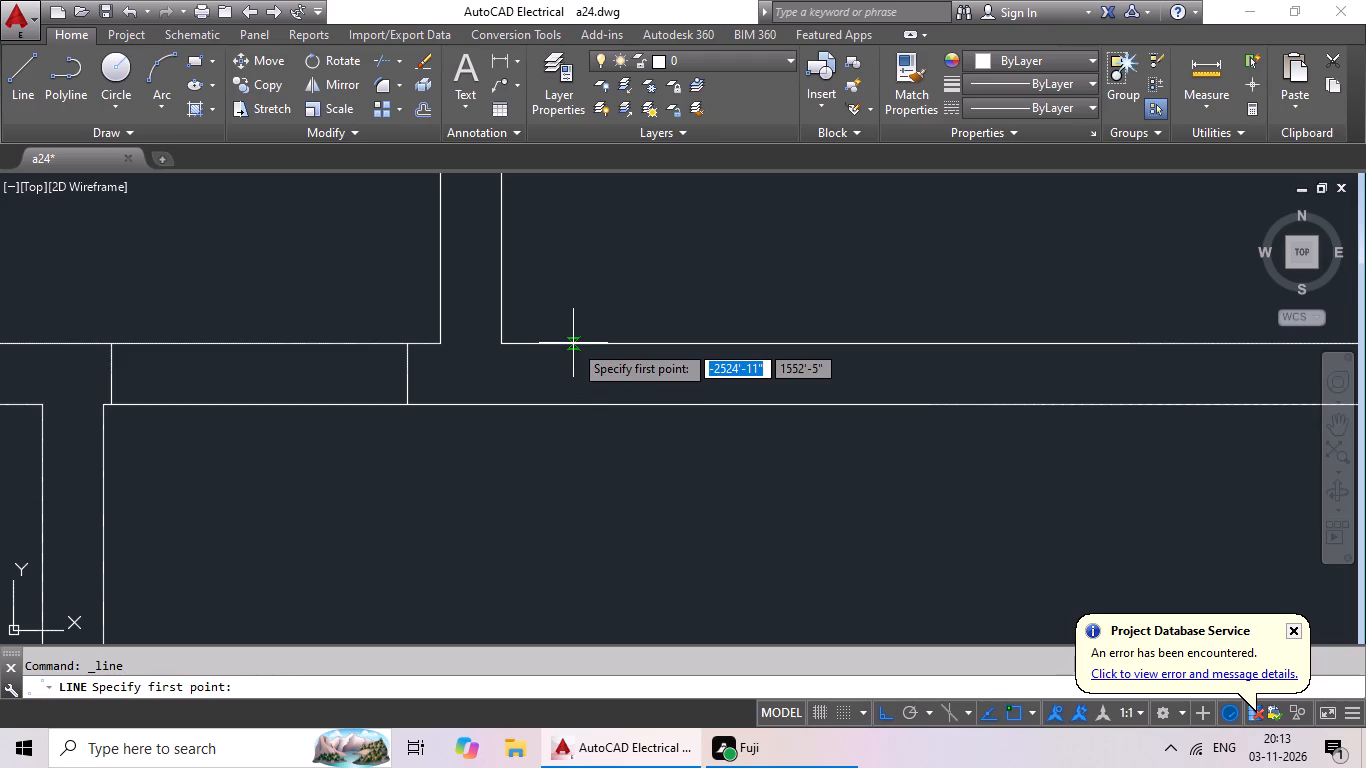
pyautogui.click(573, 343)
pyautogui.click(576, 414)
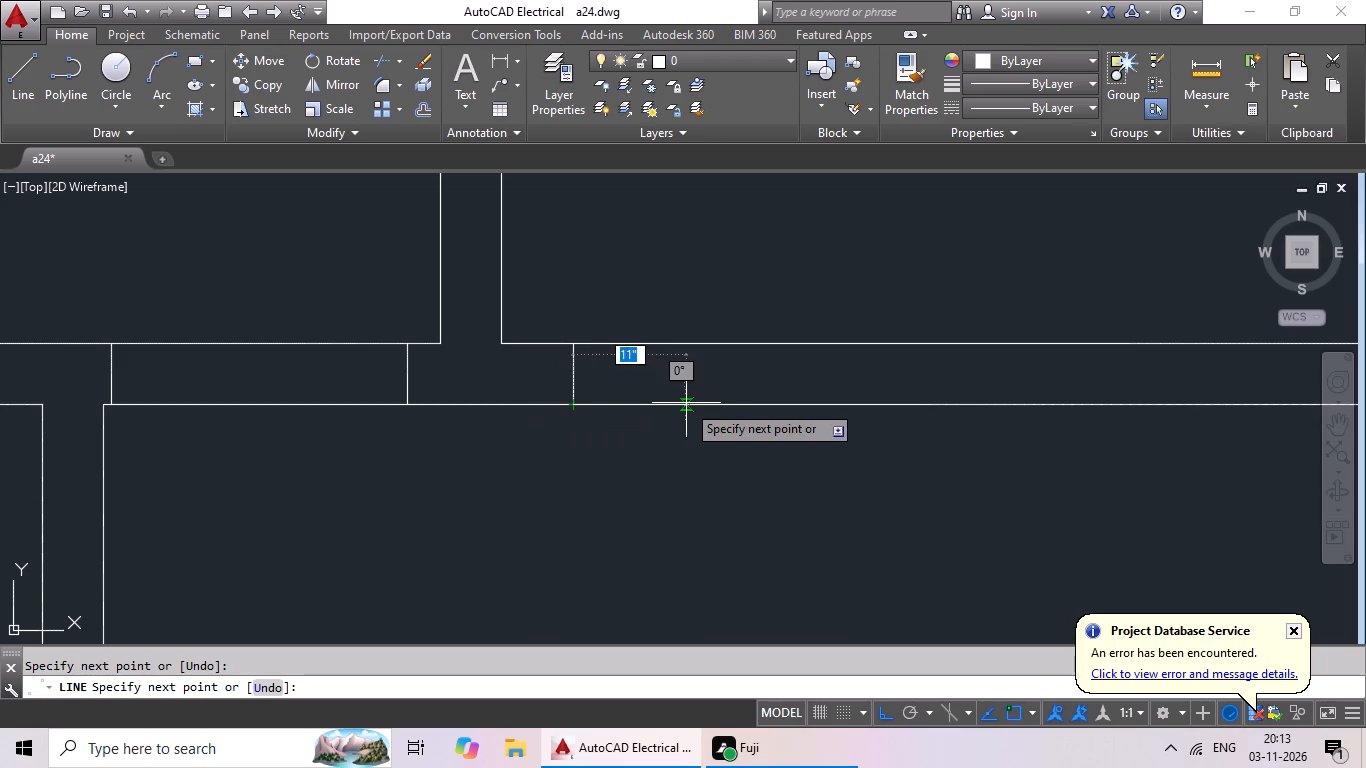
pyautogui.press('Escape')
# Offset the short line in the wall south of the second large room 3' to the east.
pyautogui.scroll(-3, 716, 447)
pyautogui.moveTo(735, 498); pyautogui.dragTo(651, 498, button='middle')
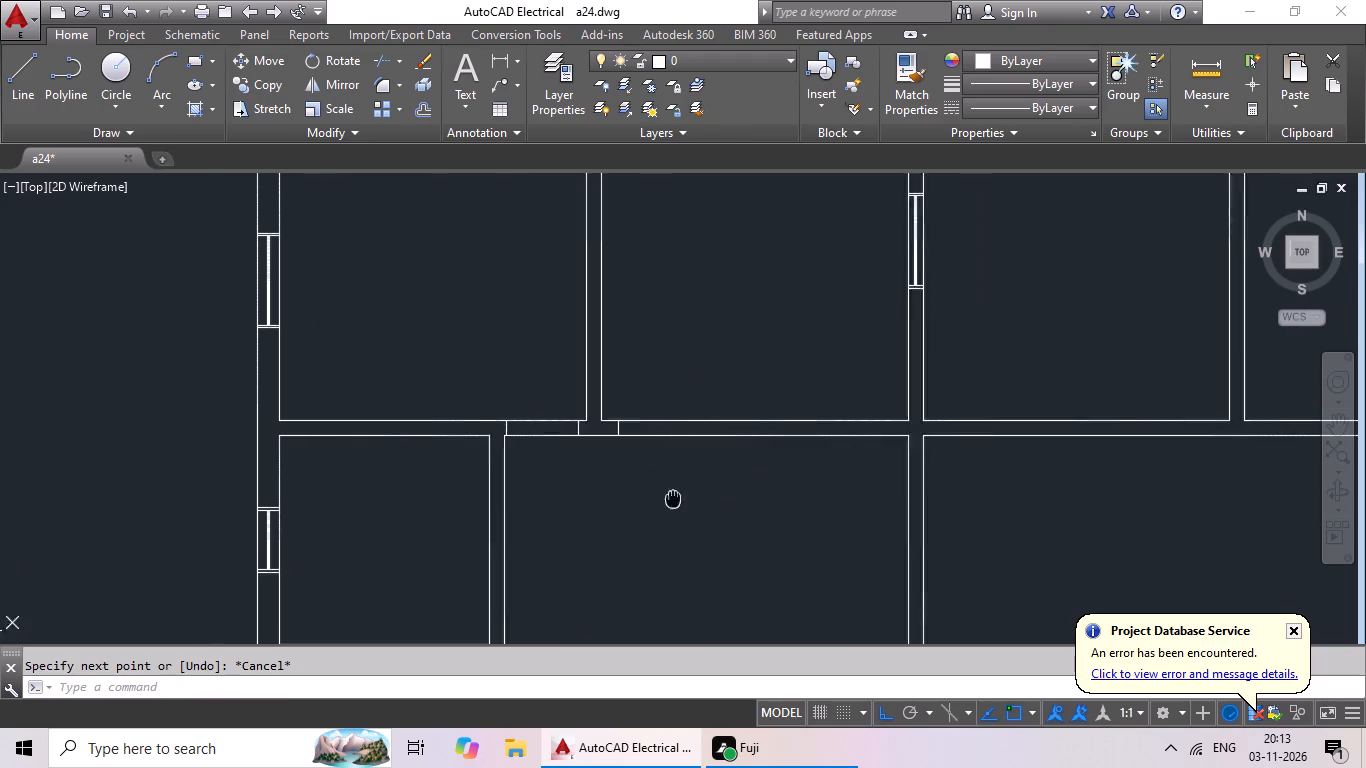
pyautogui.moveTo(651, 498); pyautogui.dragTo(601, 507, button='middle')
pyautogui.scroll(2, 631, 509)
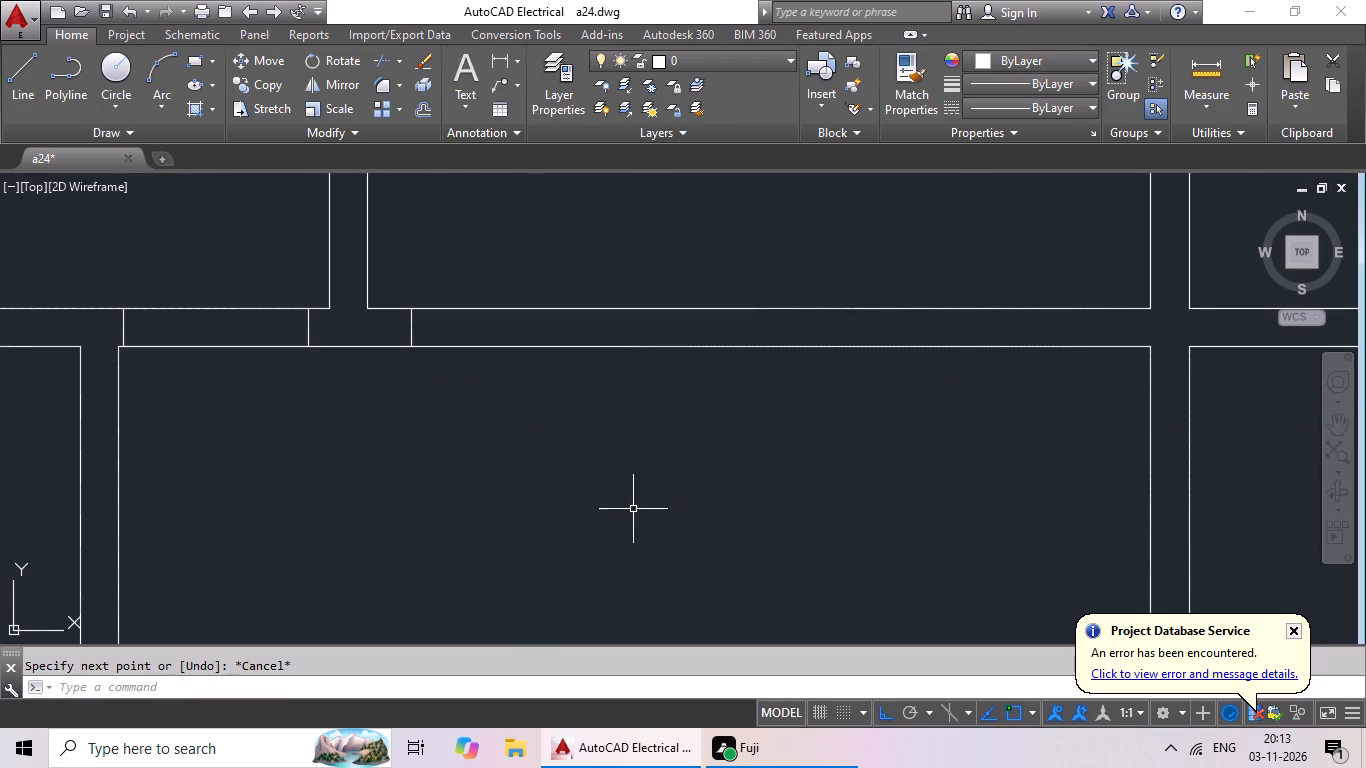
pyautogui.press('Escape')
pyautogui.press('Escape')
pyautogui.press('o')
pyautogui.press('Return')
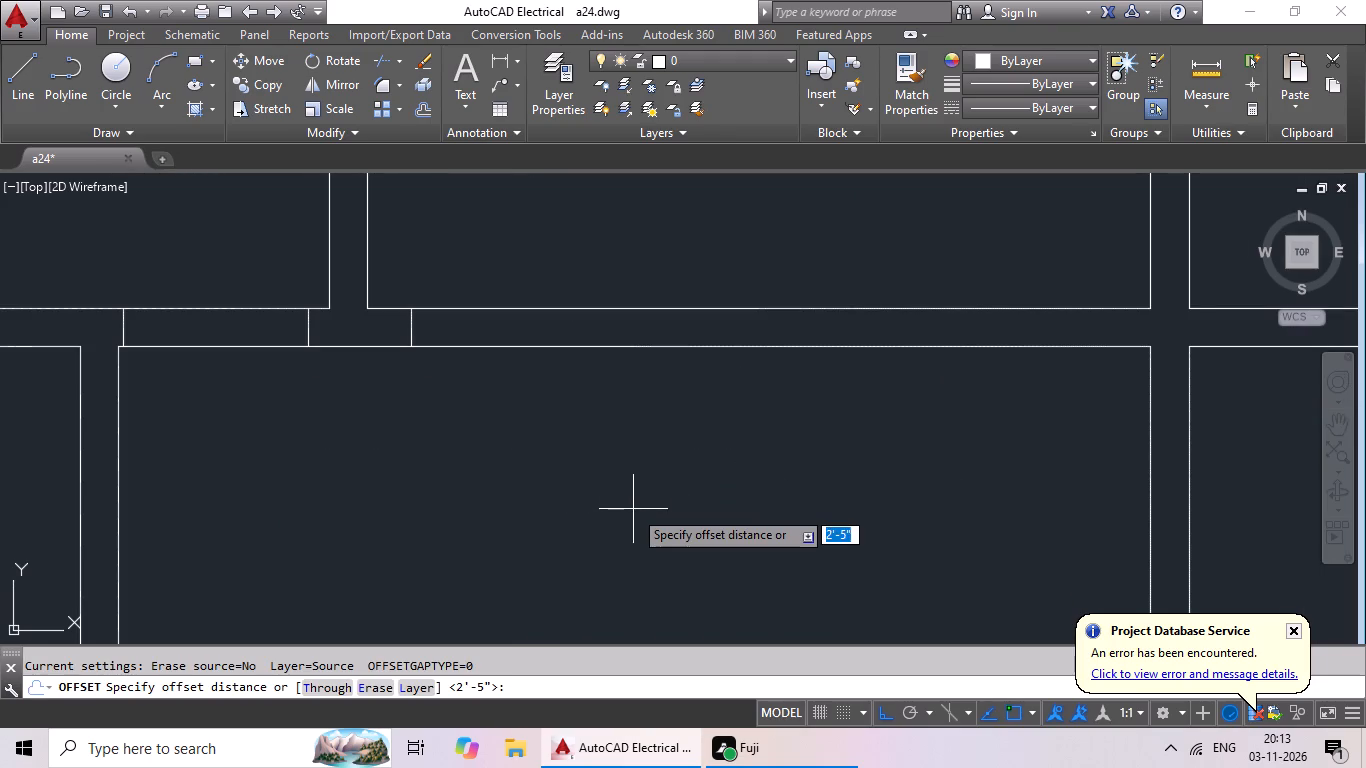
pyautogui.write("3'")
pyautogui.press('Return')
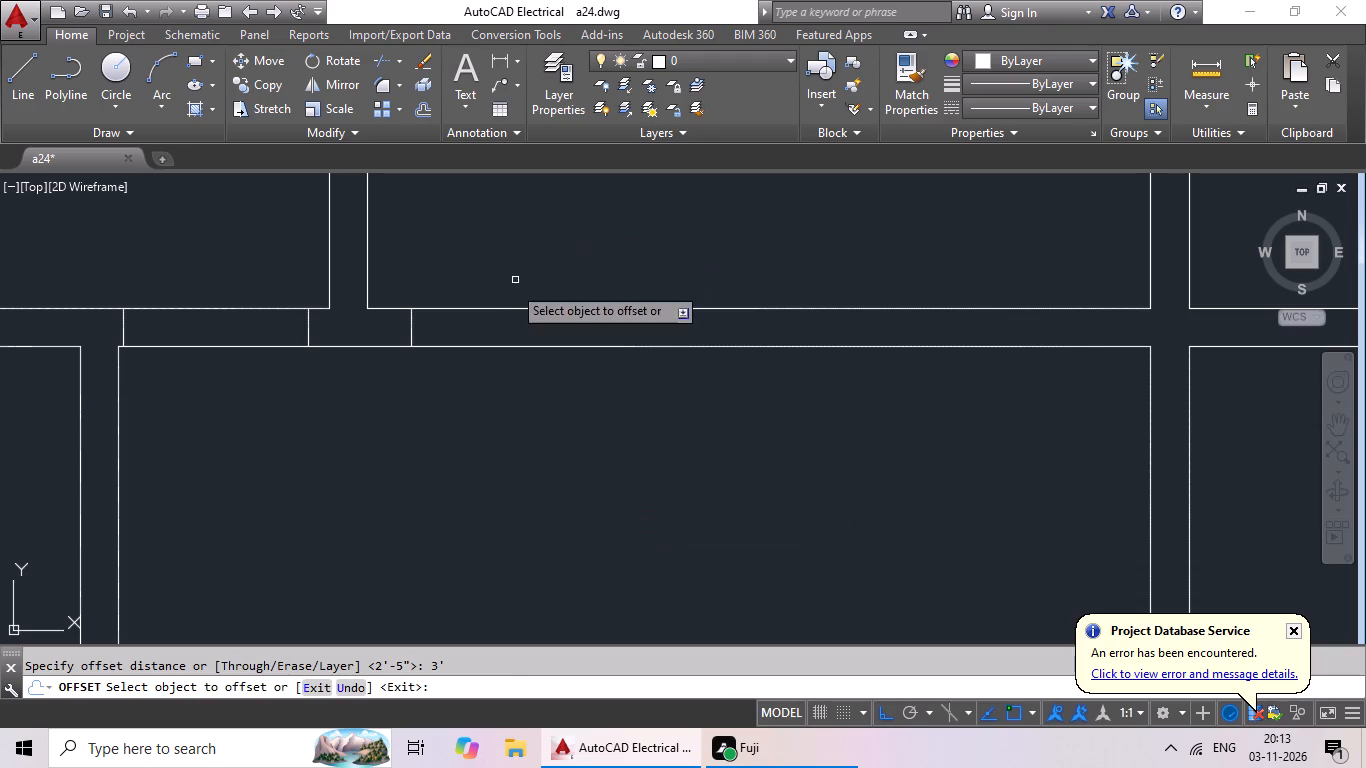
pyautogui.click(410, 322)
pyautogui.click(534, 338)
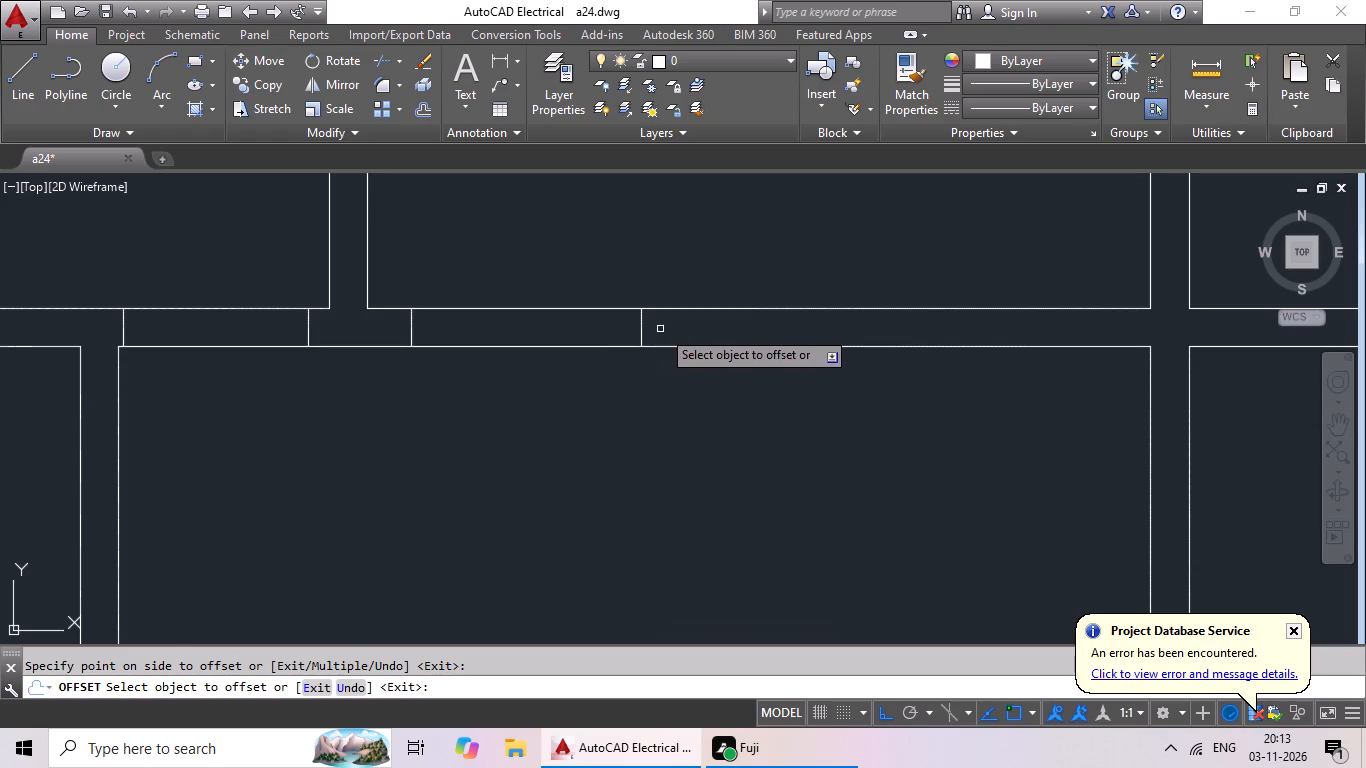
# Draw a short vertical line across the wall south of the northeast large room, just east of that room's southwest corner.
pyautogui.scroll(-2, 672, 321)
pyautogui.click(20, 88)
pyautogui.scroll(-2, 409, 323)
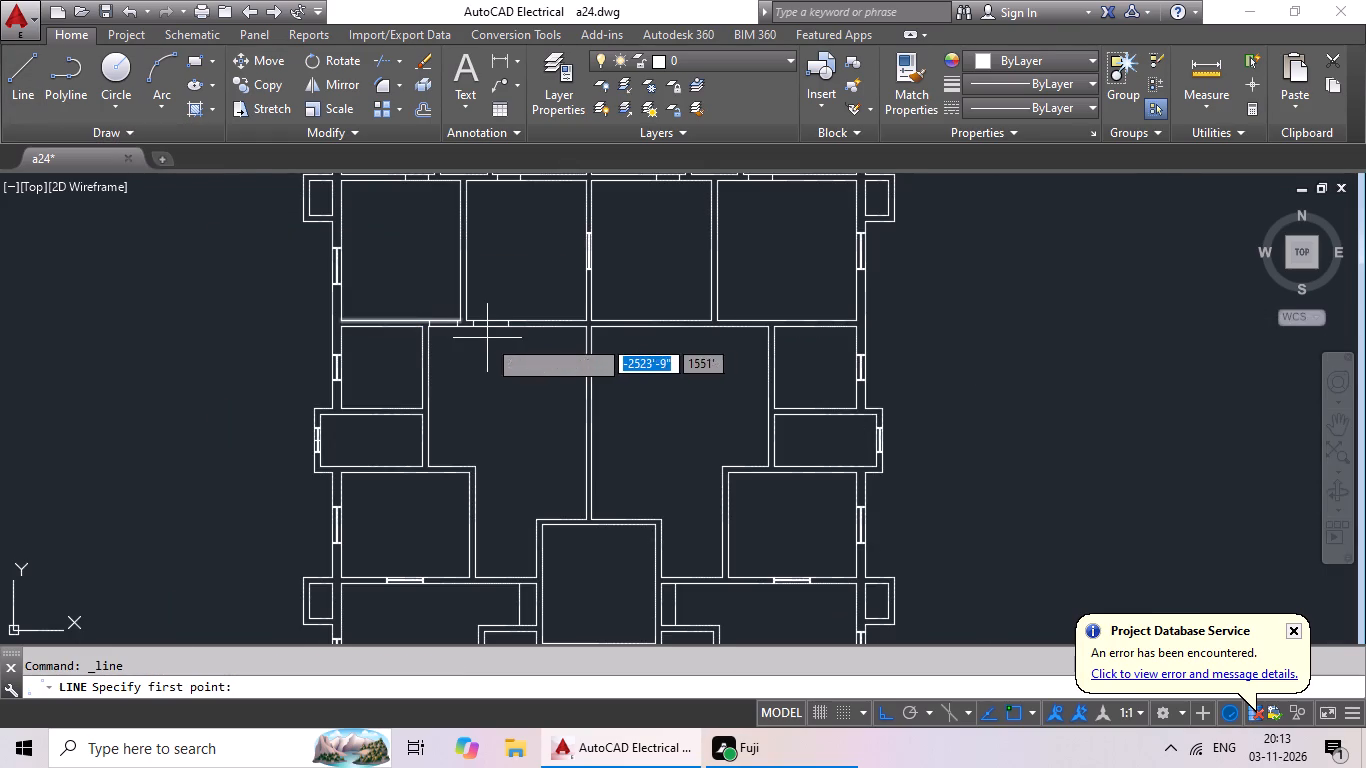
pyautogui.scroll(2, 576, 371)
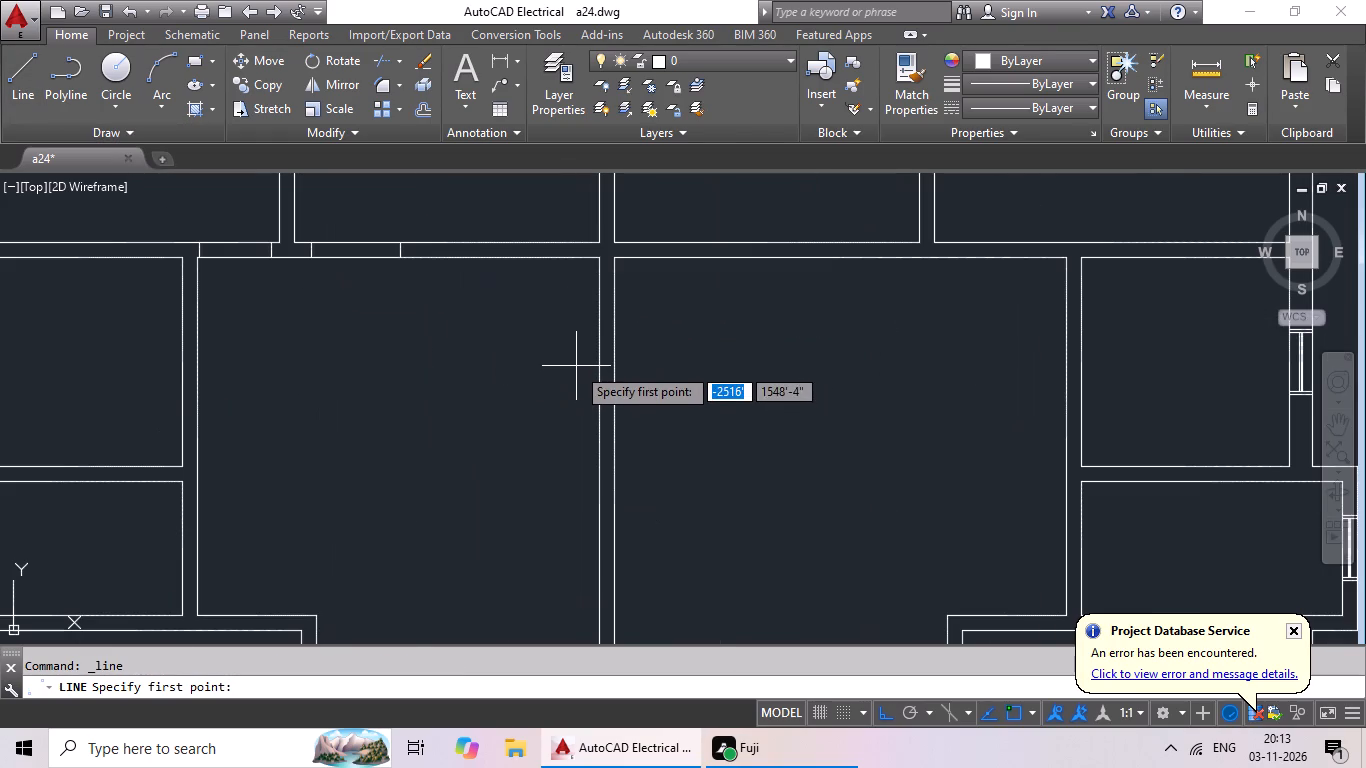
pyautogui.moveTo(730, 358); pyautogui.dragTo(470, 453, button='middle')
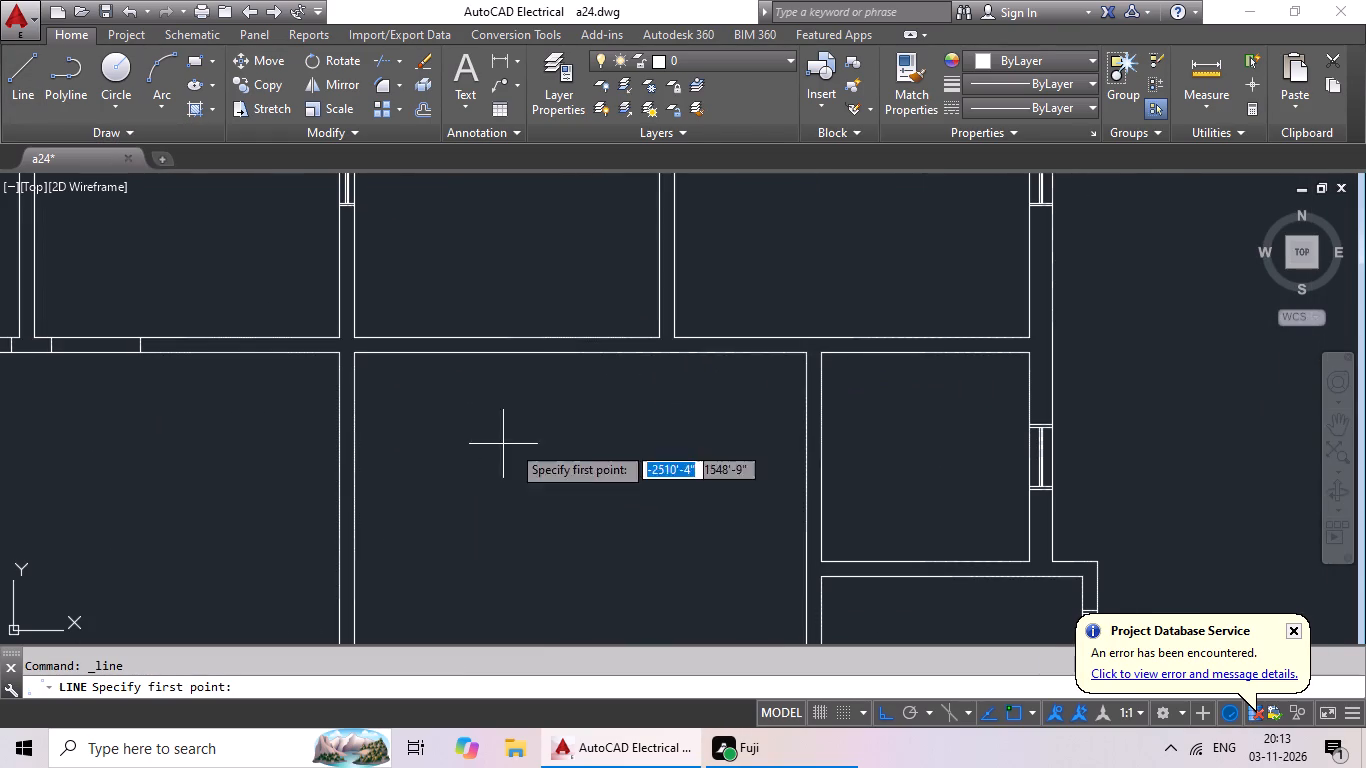
pyautogui.moveTo(696, 431); pyautogui.dragTo(612, 455, button='middle')
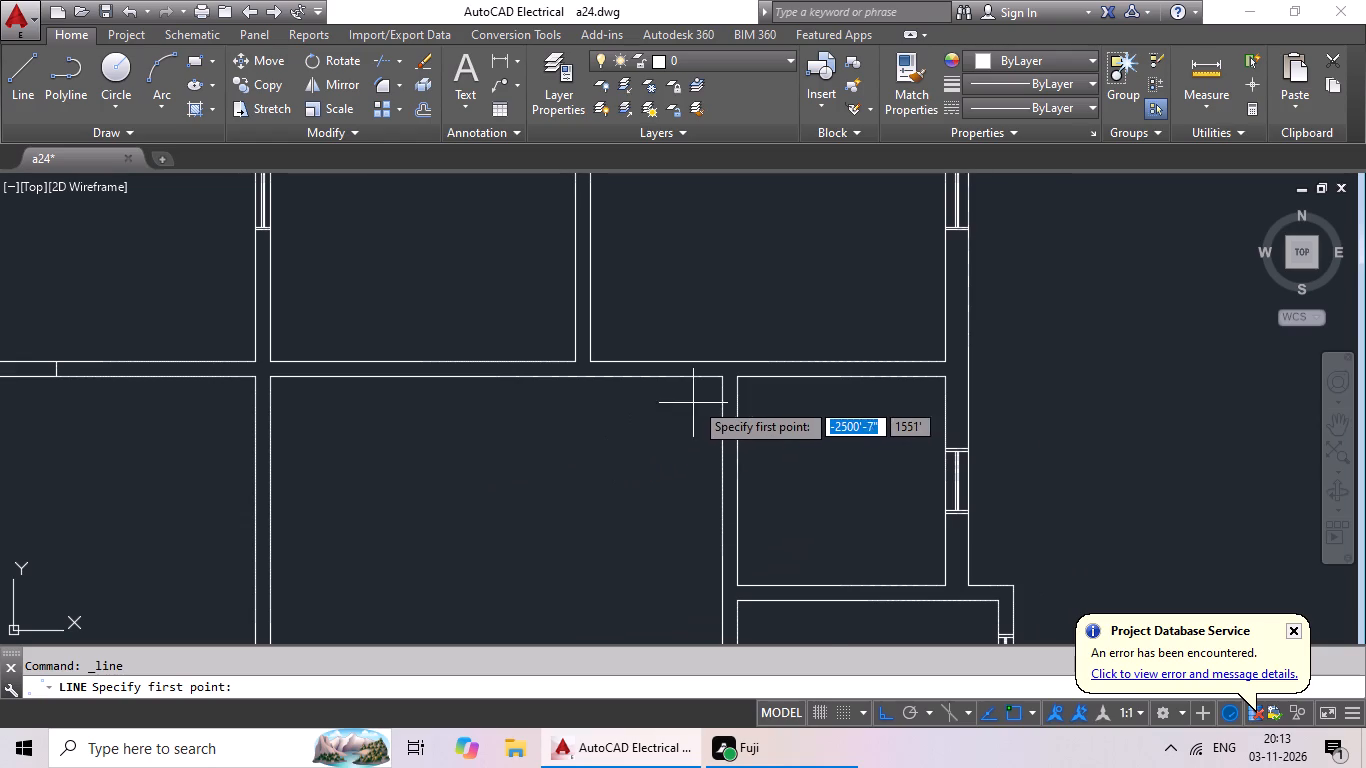
pyautogui.scroll(-2, 695, 397)
pyautogui.moveTo(681, 399); pyautogui.dragTo(595, 404, button='middle')
pyautogui.scroll(3, 586, 411)
pyautogui.scroll(2, 522, 324)
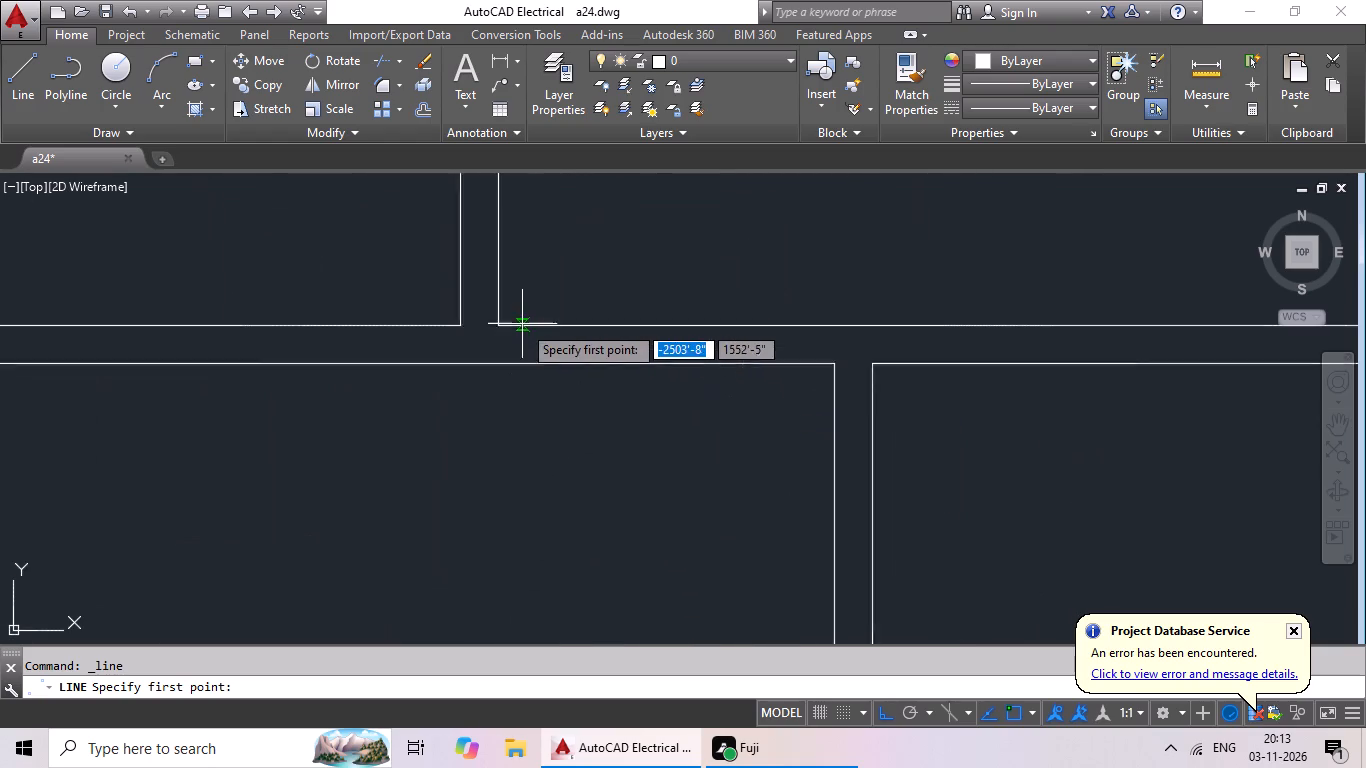
pyautogui.scroll(1, 522, 324)
pyautogui.moveTo(506, 322); pyautogui.dragTo(507, 339)
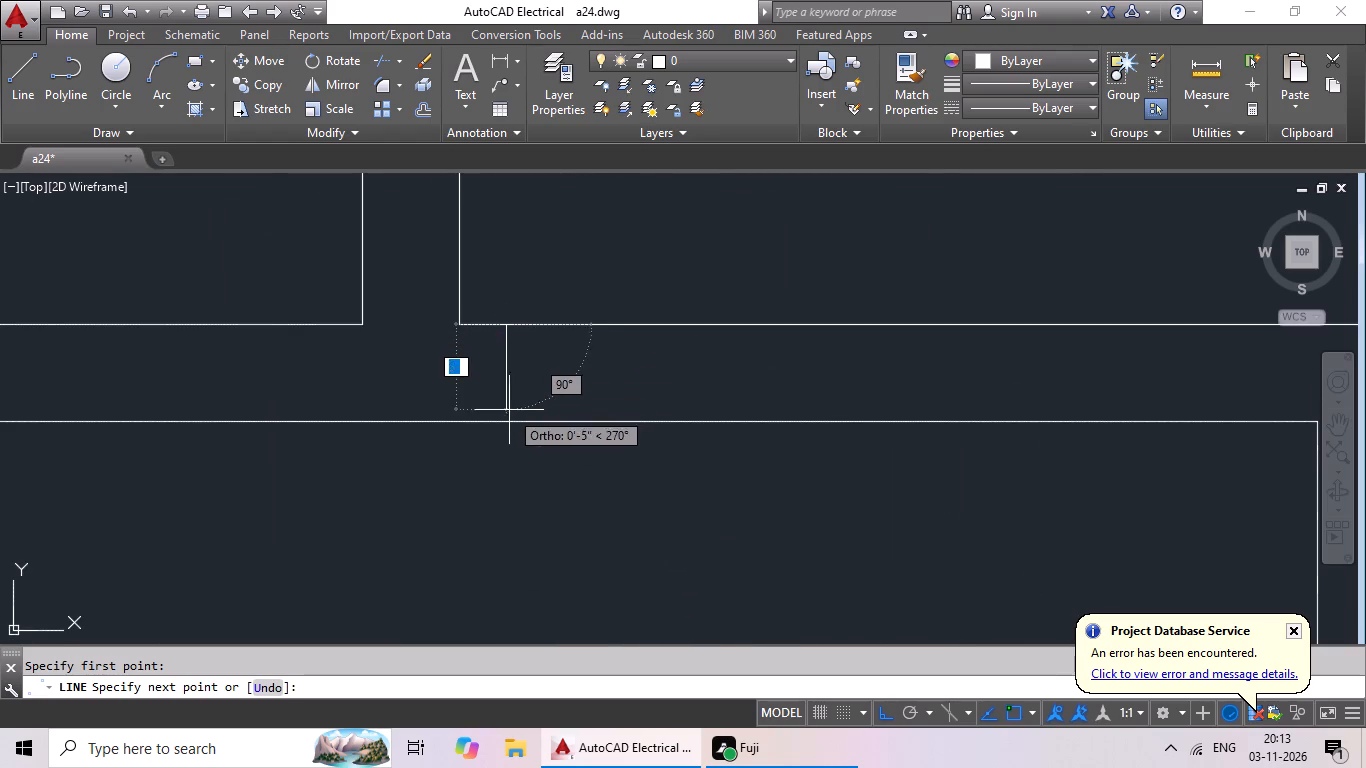
pyautogui.moveTo(504, 420); pyautogui.dragTo(514, 417)
pyautogui.scroll(-2, 724, 368)
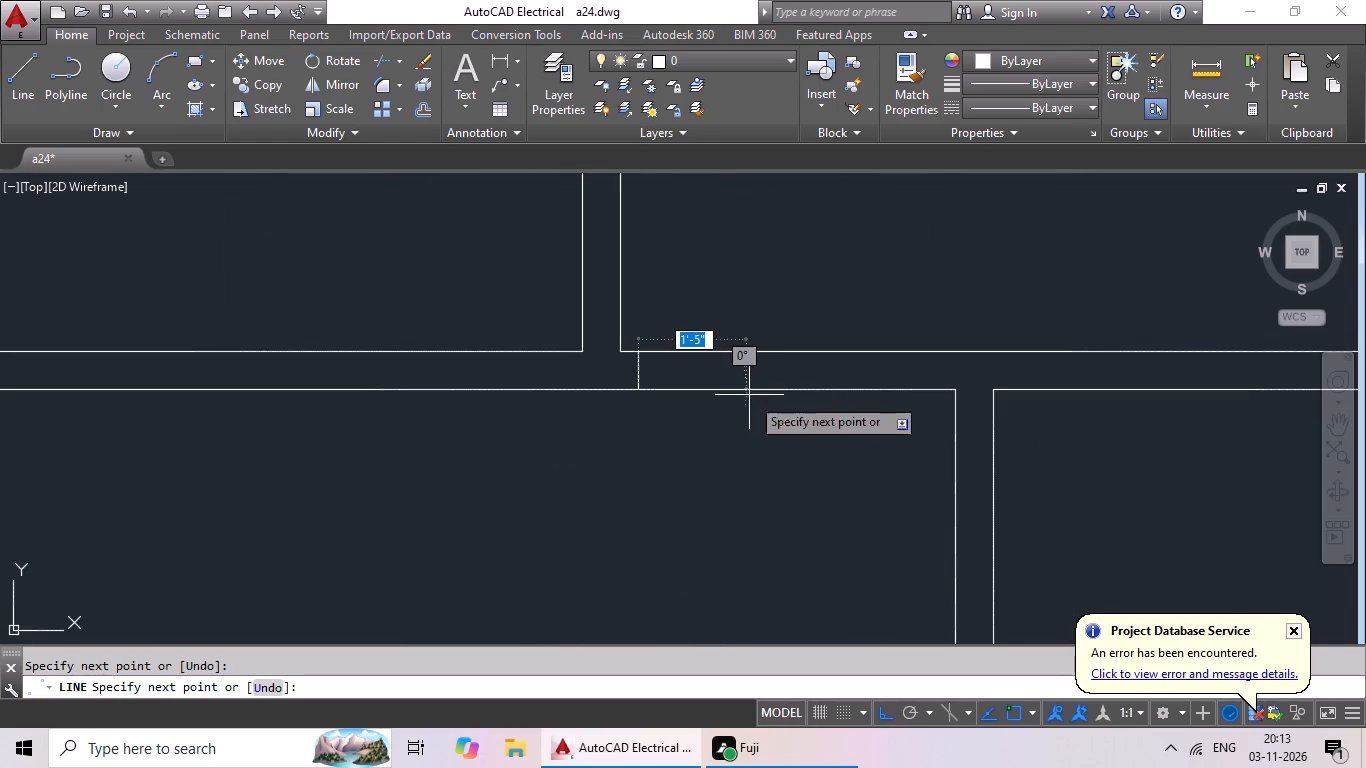
pyautogui.press('Escape')
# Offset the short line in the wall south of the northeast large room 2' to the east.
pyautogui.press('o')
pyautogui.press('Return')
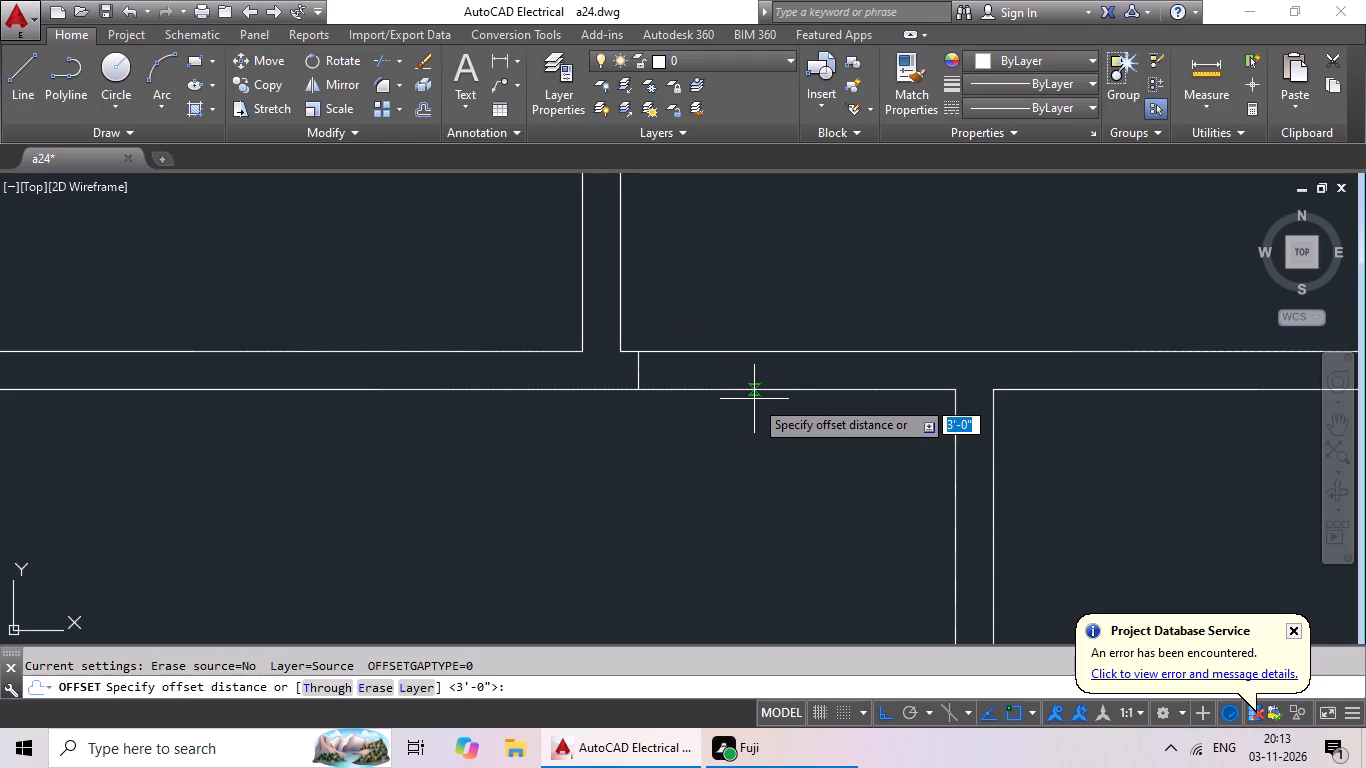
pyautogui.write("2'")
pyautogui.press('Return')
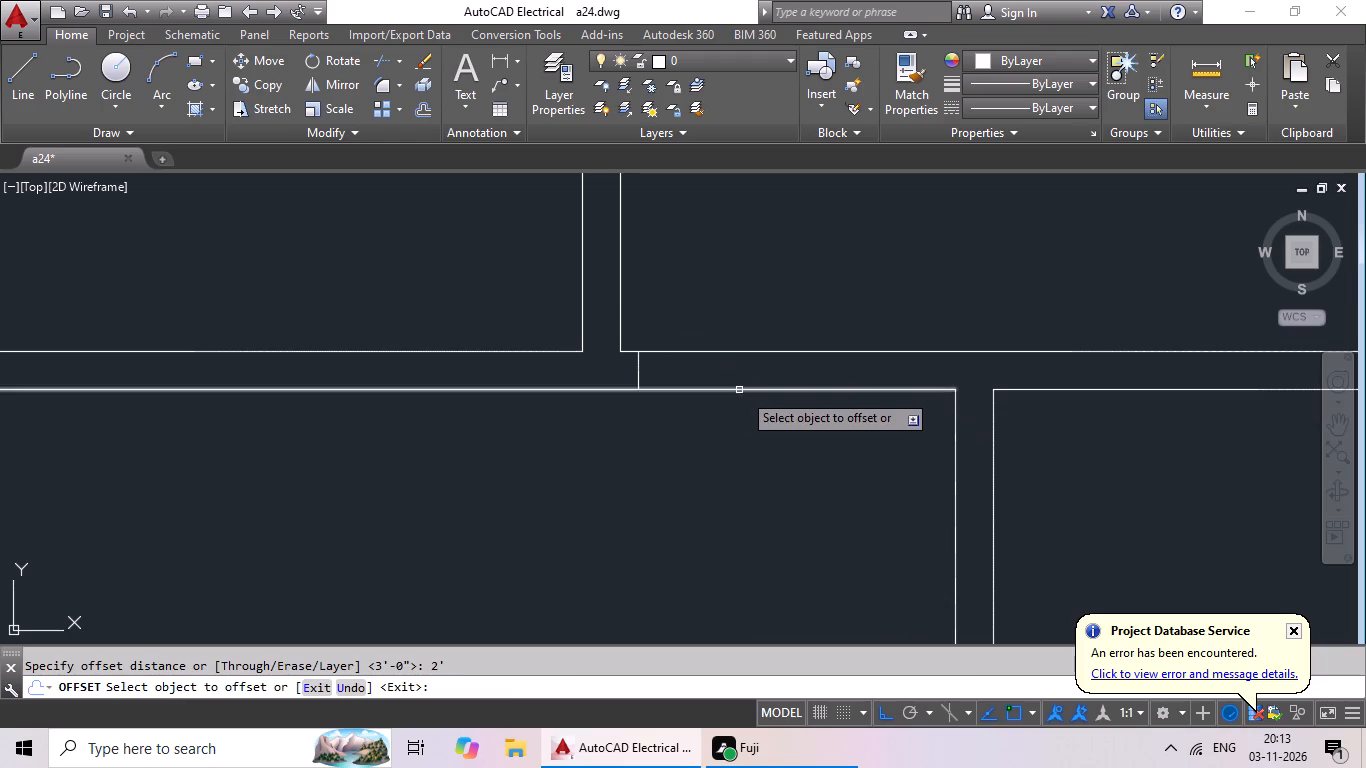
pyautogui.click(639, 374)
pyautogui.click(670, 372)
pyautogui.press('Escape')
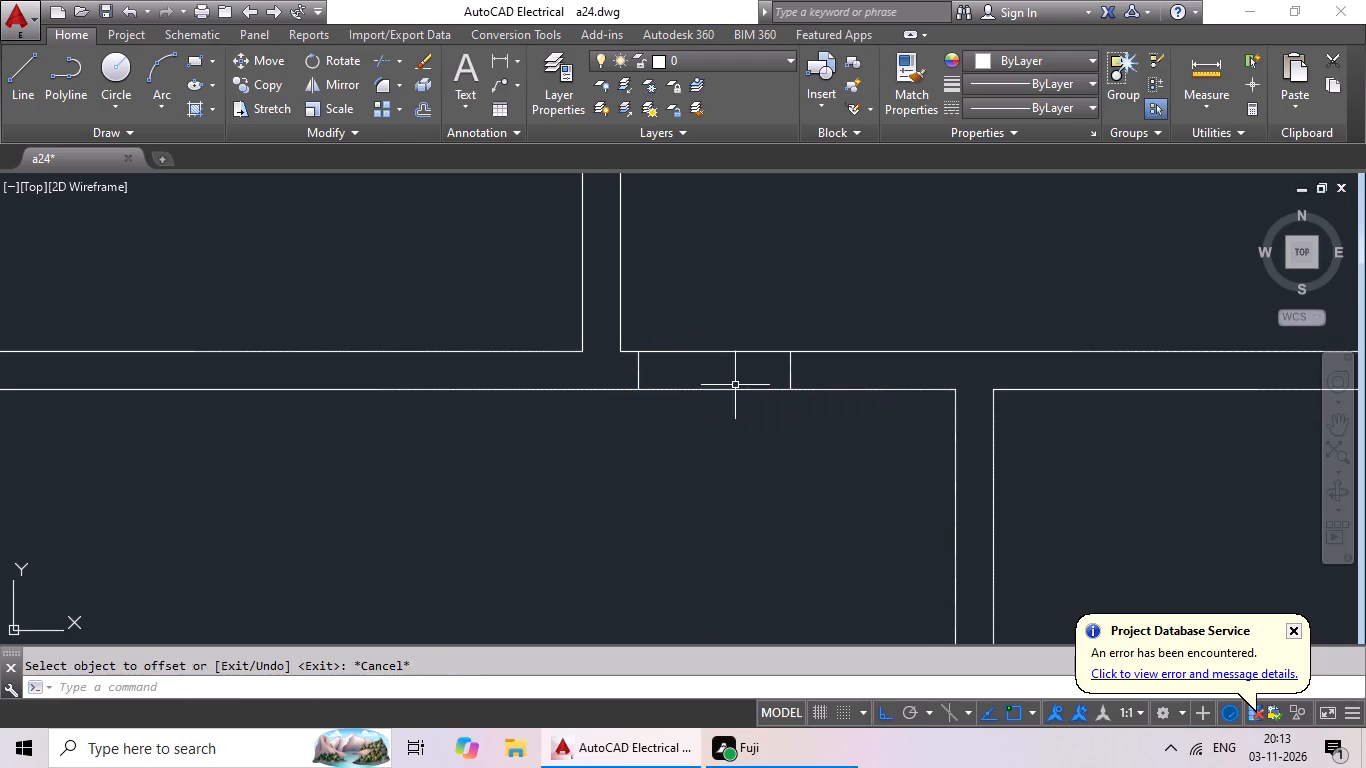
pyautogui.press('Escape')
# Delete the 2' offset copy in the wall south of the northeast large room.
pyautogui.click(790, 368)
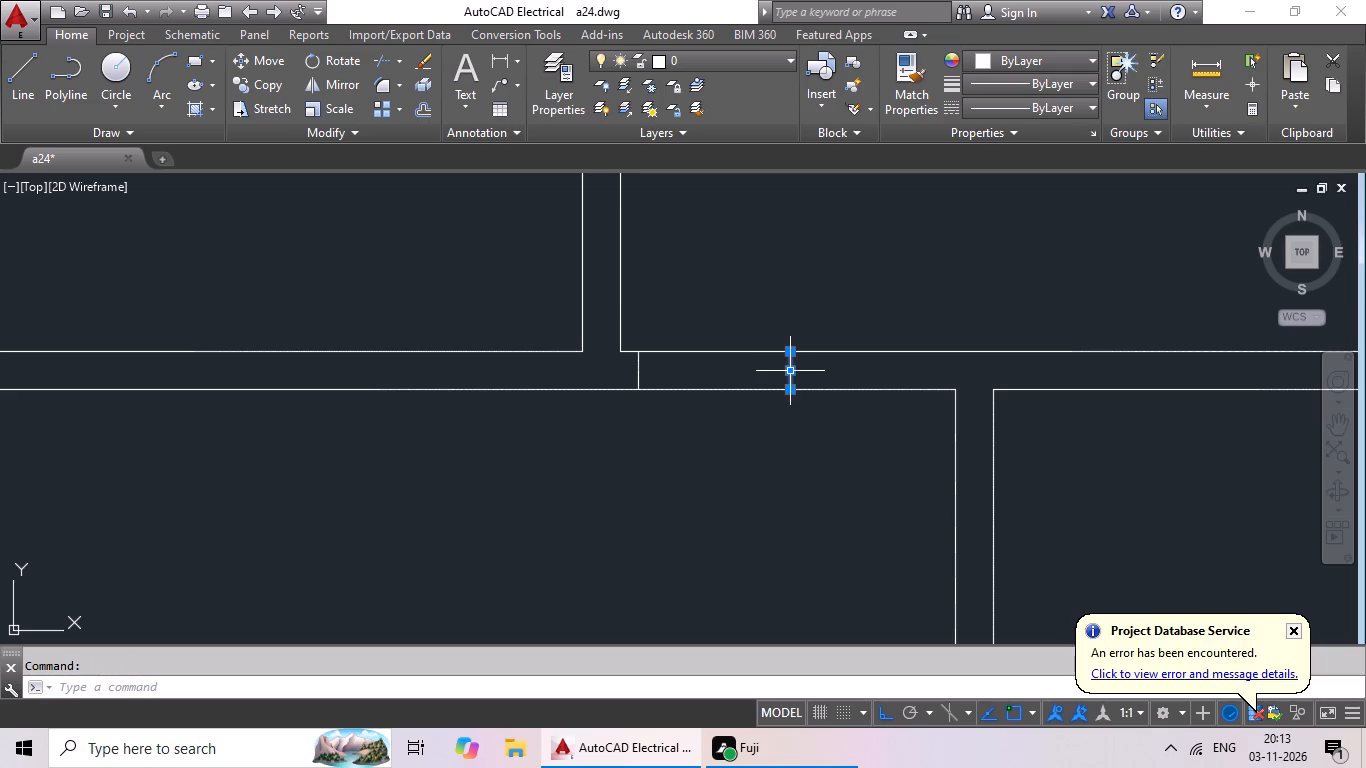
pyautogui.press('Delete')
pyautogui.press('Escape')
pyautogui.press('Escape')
# Offset the short line in the wall south of the northeast large room 3' to the east.
pyautogui.press('o')
pyautogui.press('Return')
pyautogui.write("3'")
pyautogui.press('Return')
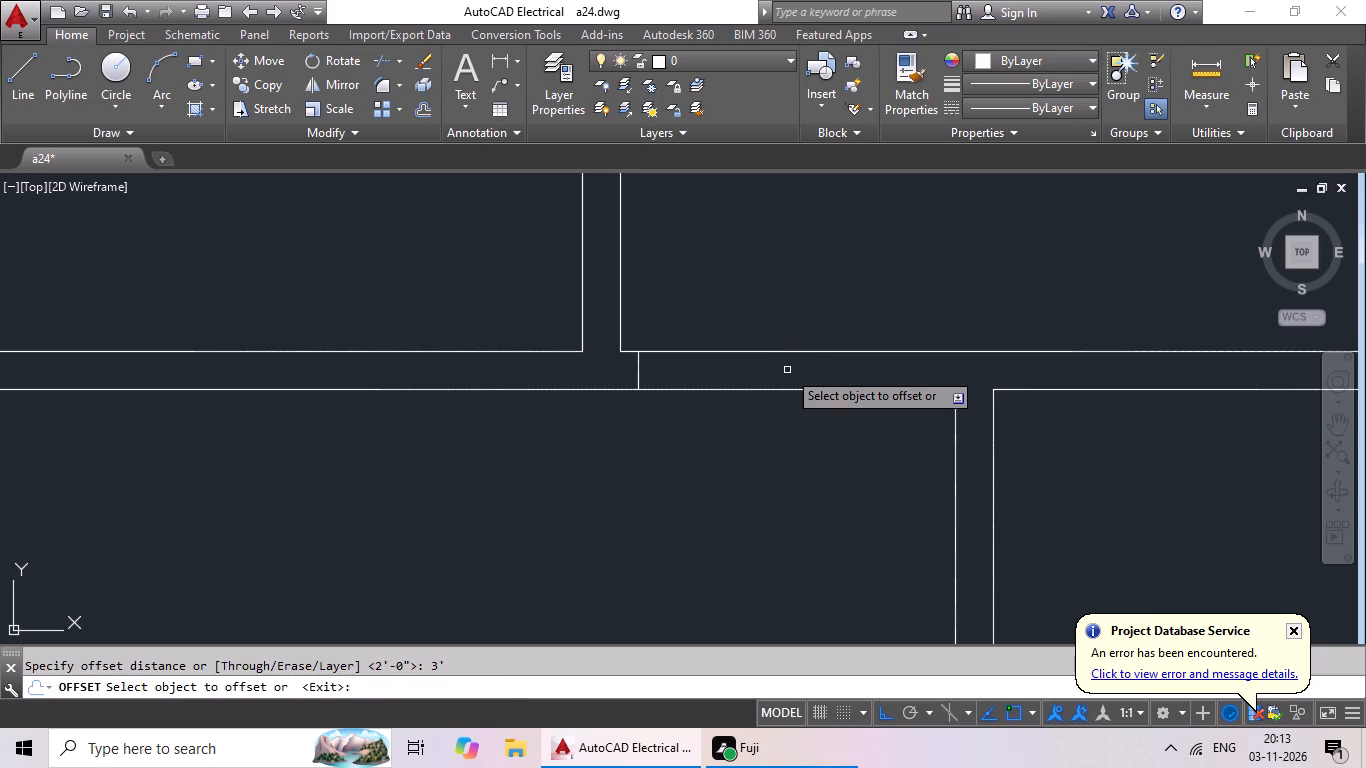
pyautogui.click(639, 372)
pyautogui.click(695, 376)
# Draw a short vertical line across the wall south of the third large room, just west of that room's southeast corner.
pyautogui.scroll(-4, 710, 373)
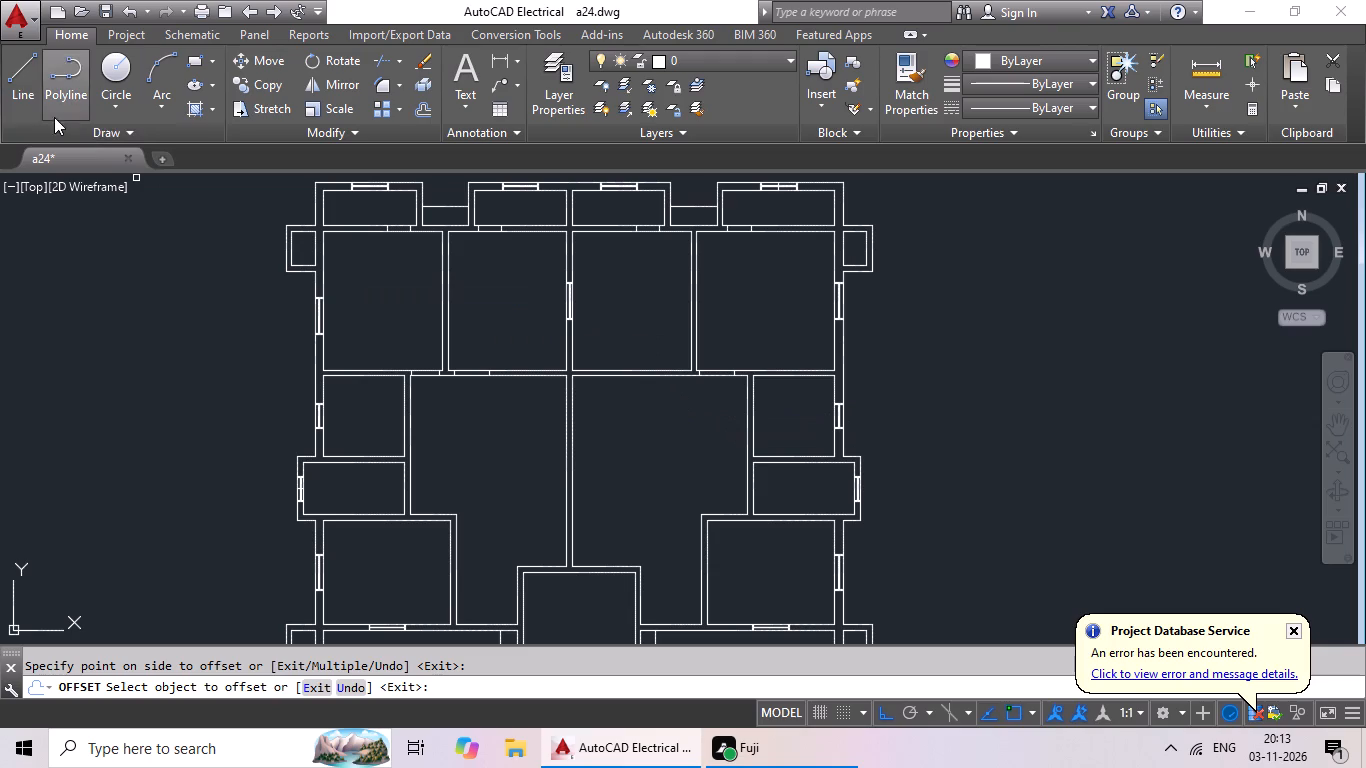
pyautogui.click(32, 91)
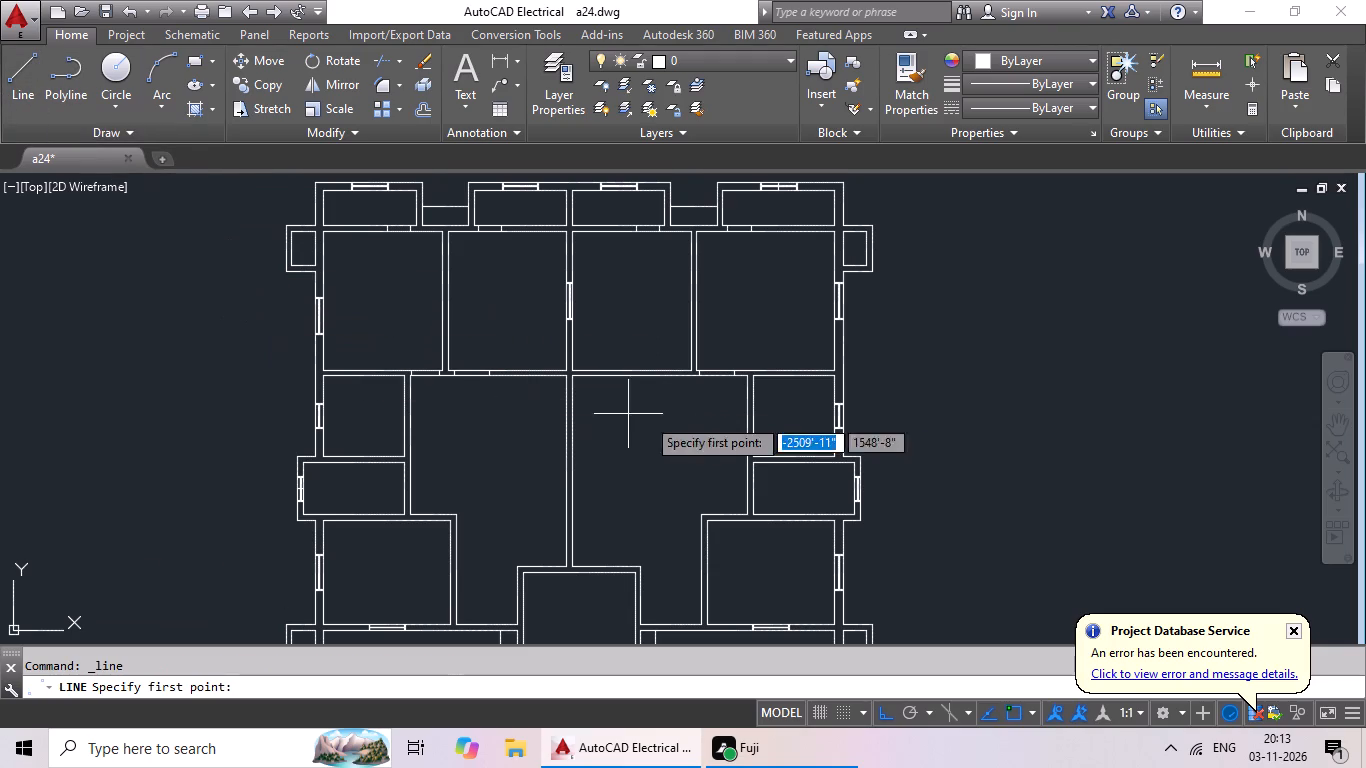
pyautogui.scroll(3, 714, 390)
pyautogui.scroll(3, 596, 294)
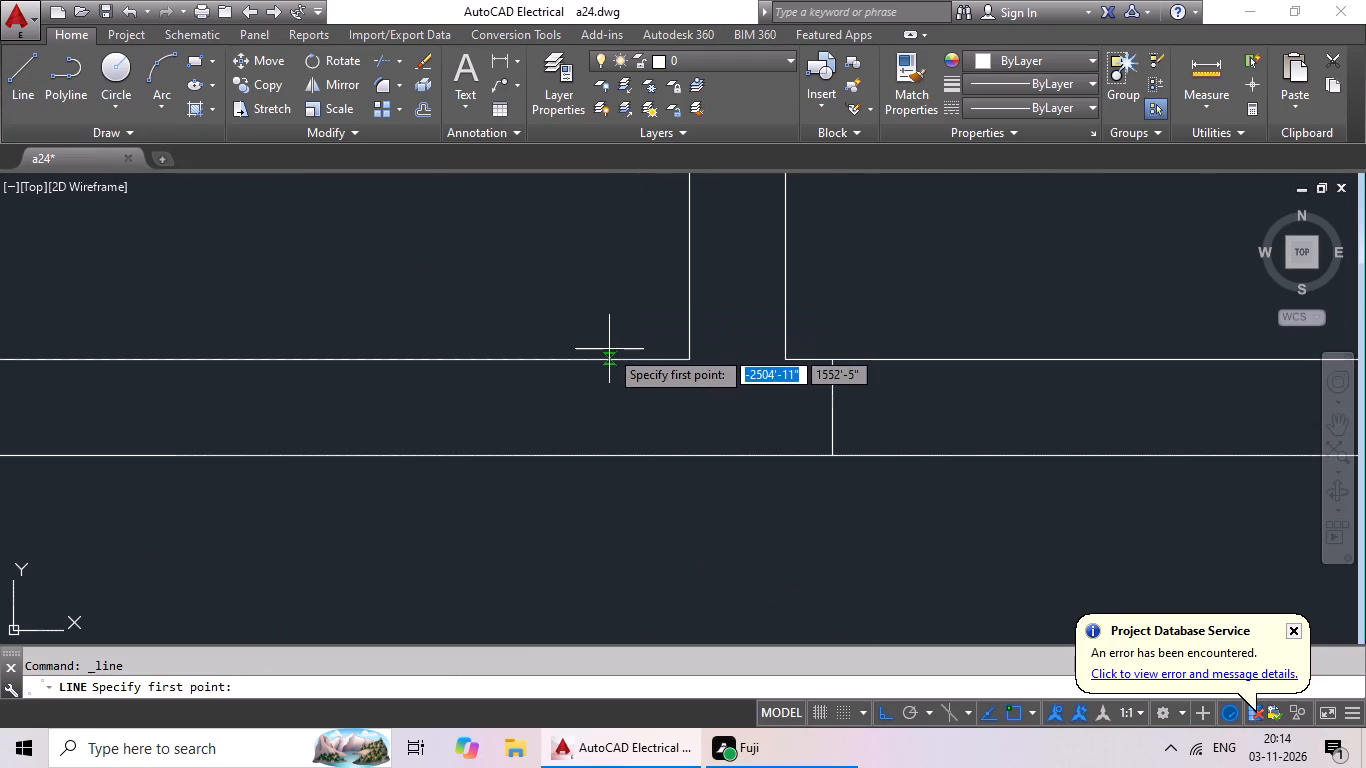
pyautogui.click(612, 359)
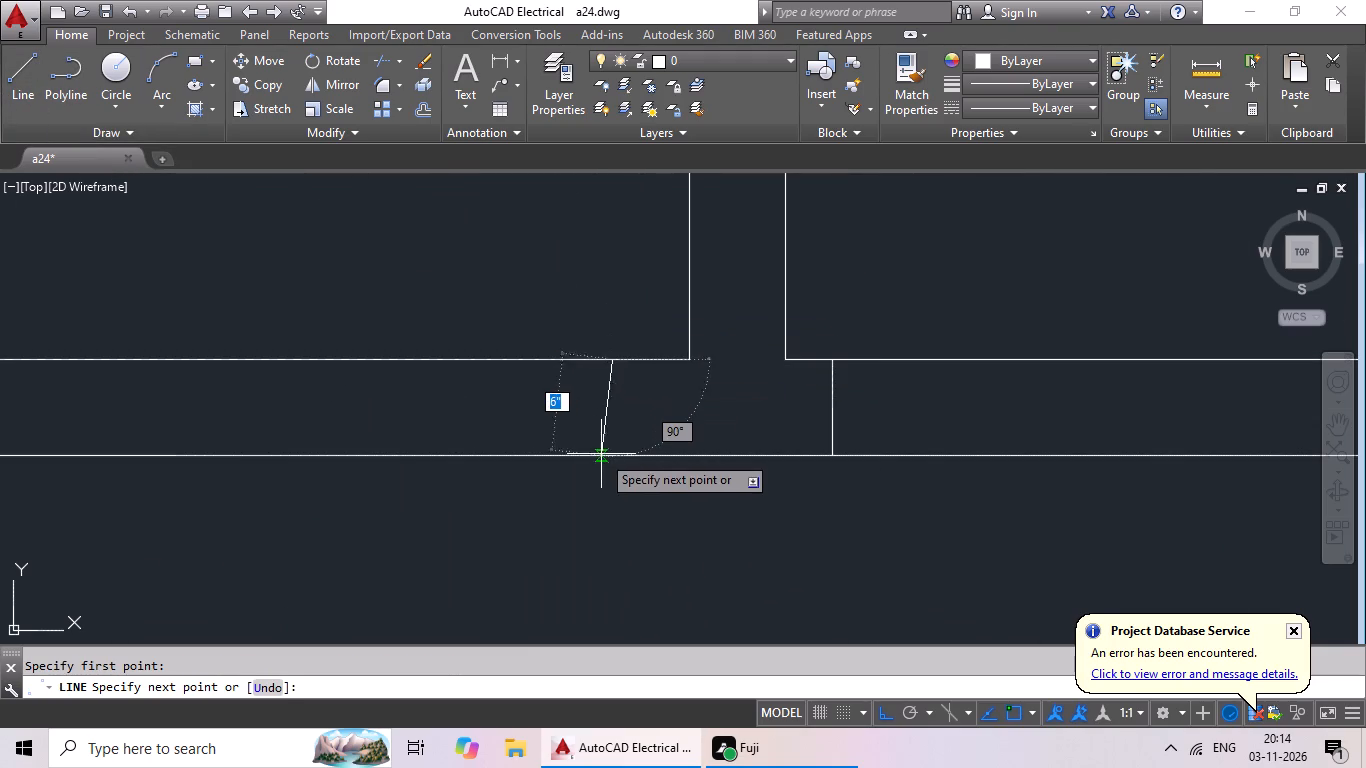
pyautogui.click(611, 454)
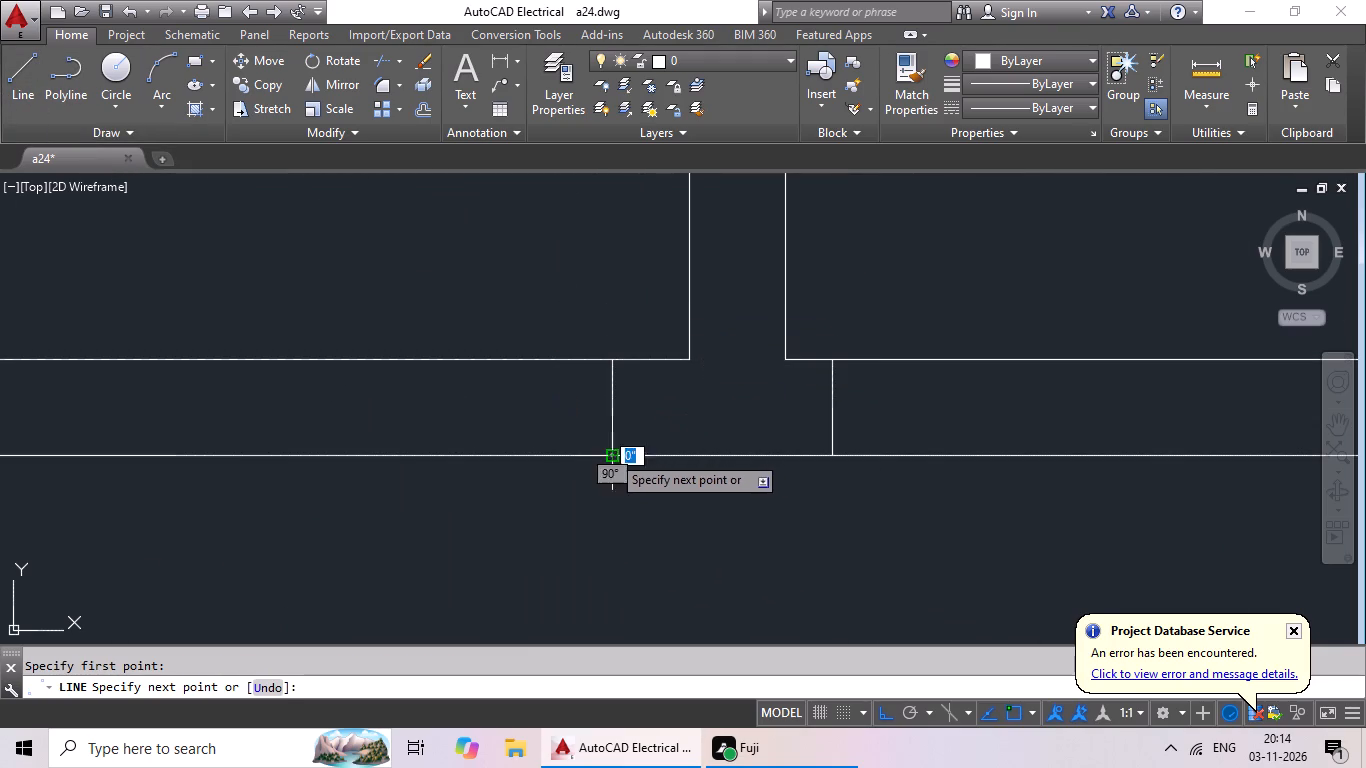
pyautogui.press('Escape')
pyautogui.press('Escape')
# Offset the short line in the wall south of the third large room 3' to the west.
pyautogui.press('o')
pyautogui.press('Return')
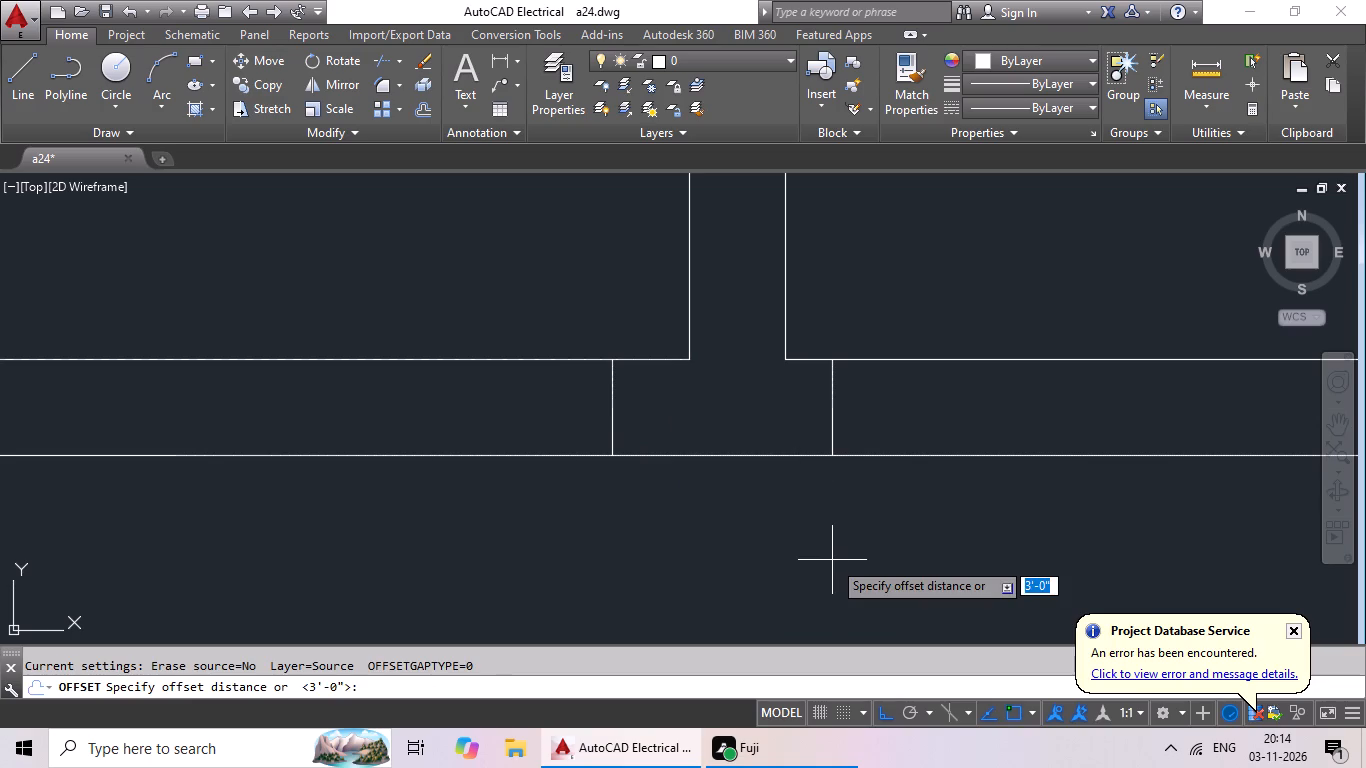
pyautogui.write("3'")
pyautogui.press('Return')
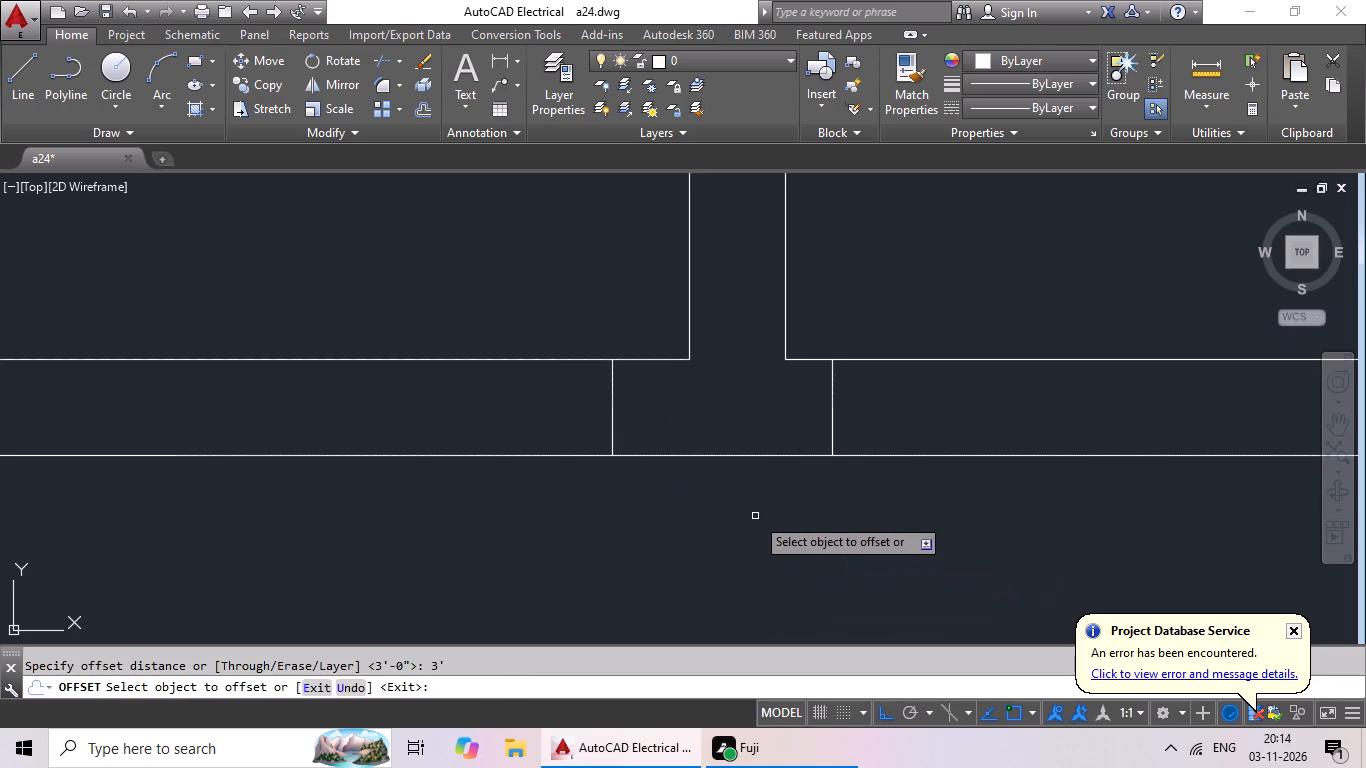
pyautogui.scroll(-2, 682, 467)
pyautogui.click(657, 444)
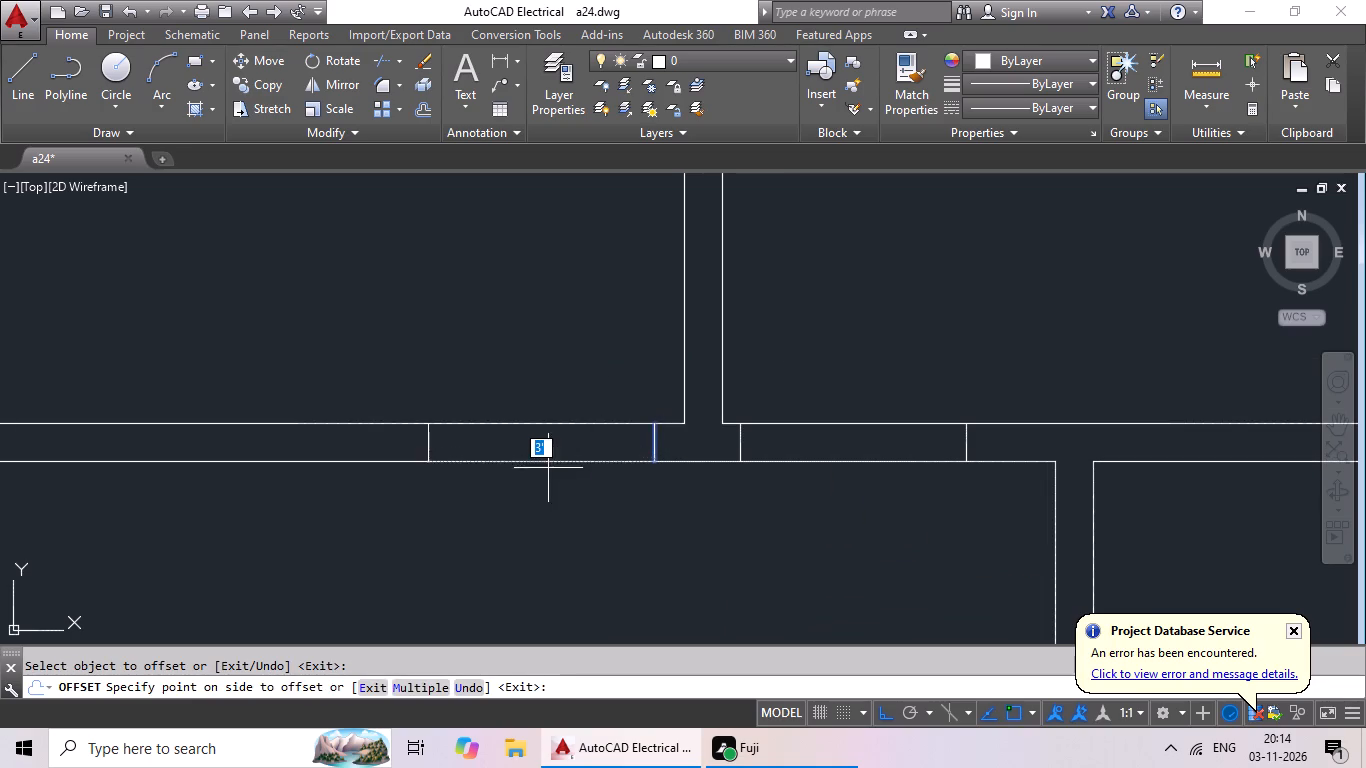
pyautogui.click(548, 468)
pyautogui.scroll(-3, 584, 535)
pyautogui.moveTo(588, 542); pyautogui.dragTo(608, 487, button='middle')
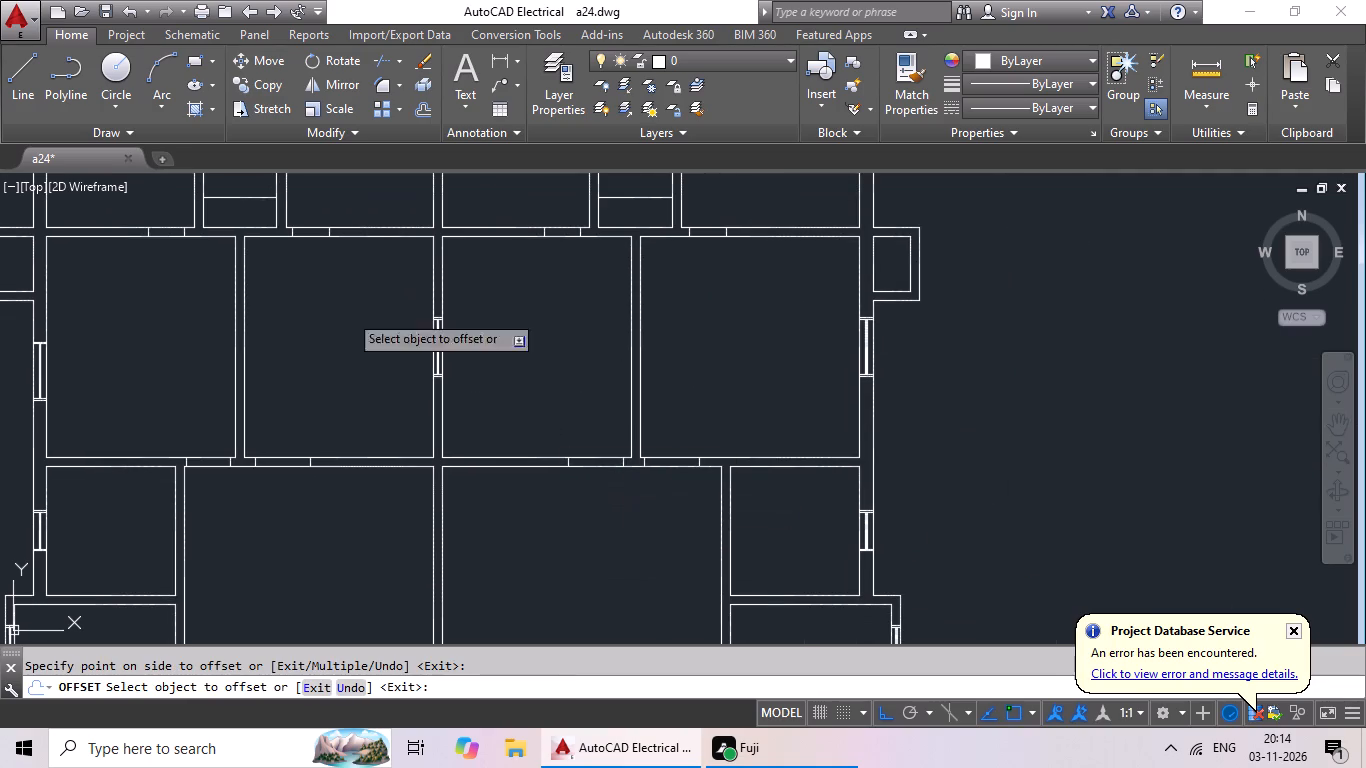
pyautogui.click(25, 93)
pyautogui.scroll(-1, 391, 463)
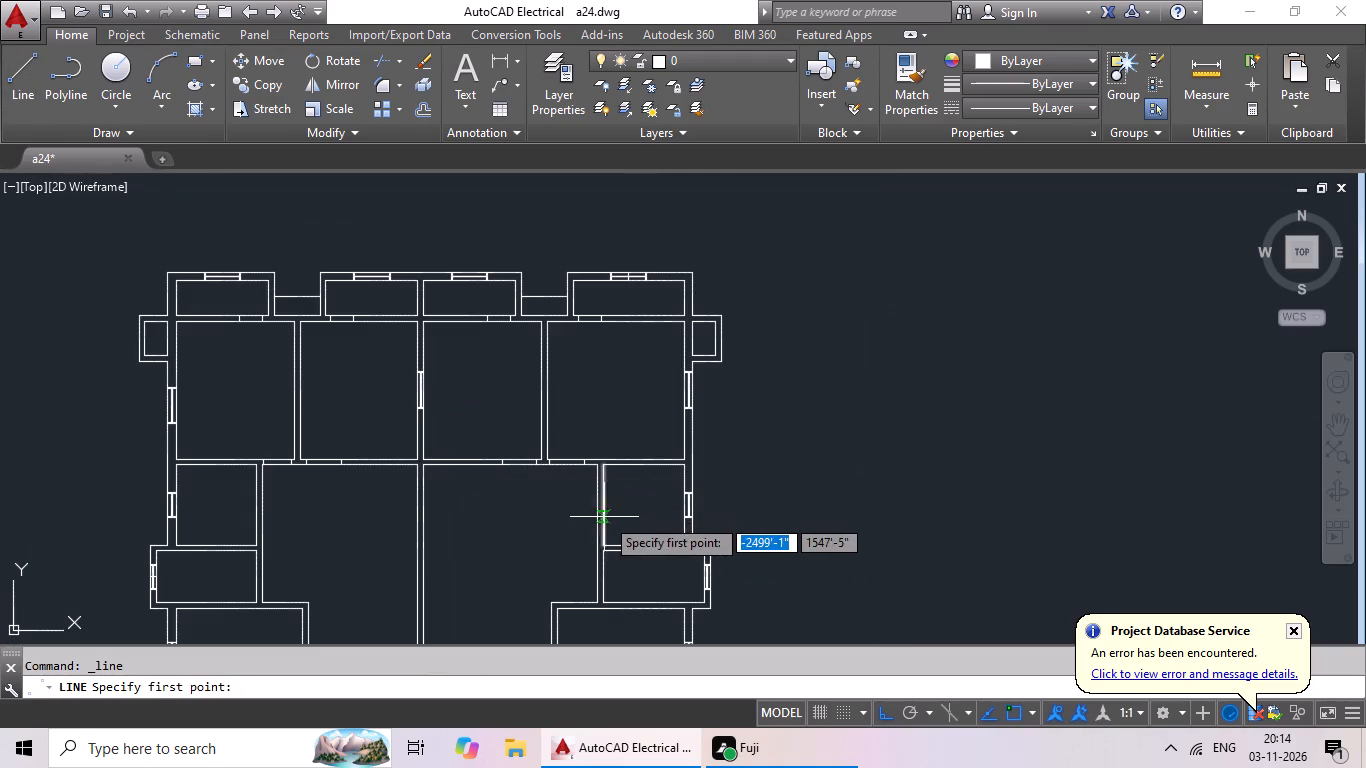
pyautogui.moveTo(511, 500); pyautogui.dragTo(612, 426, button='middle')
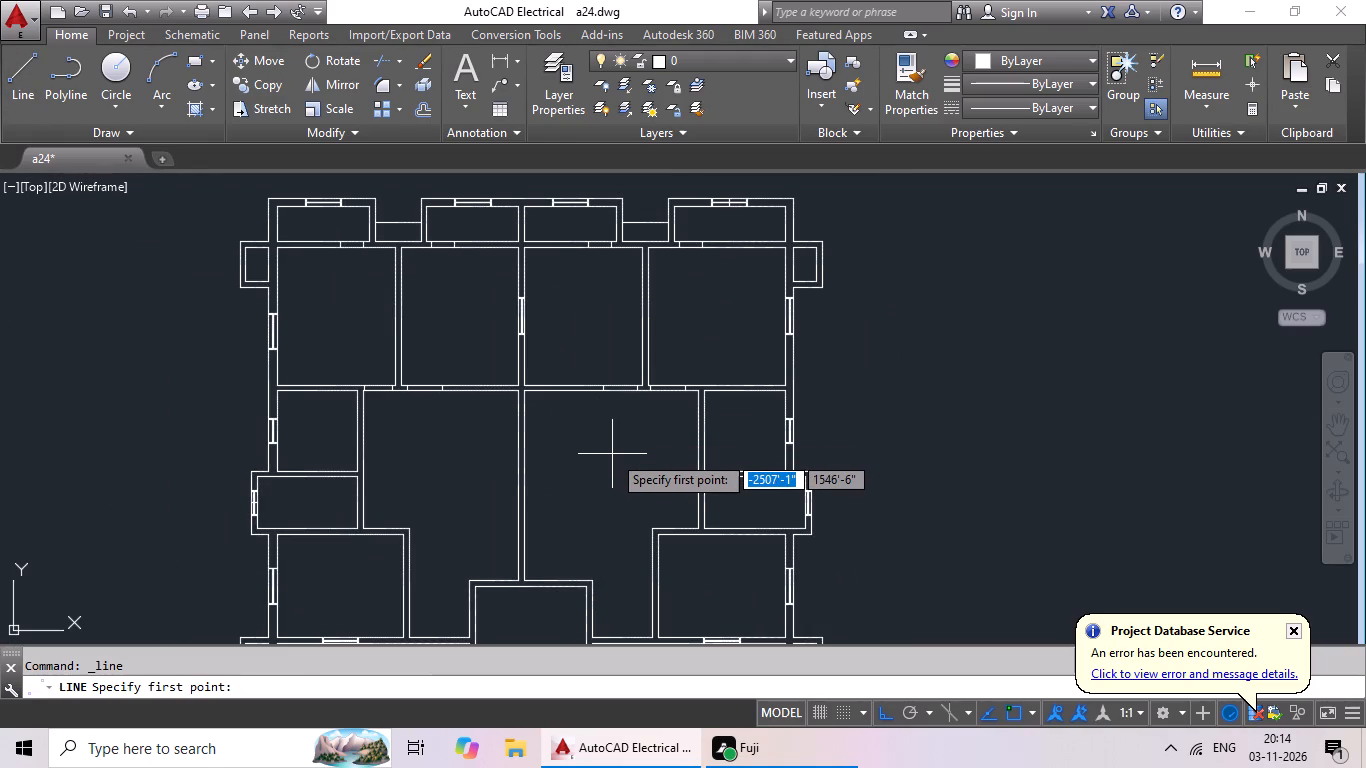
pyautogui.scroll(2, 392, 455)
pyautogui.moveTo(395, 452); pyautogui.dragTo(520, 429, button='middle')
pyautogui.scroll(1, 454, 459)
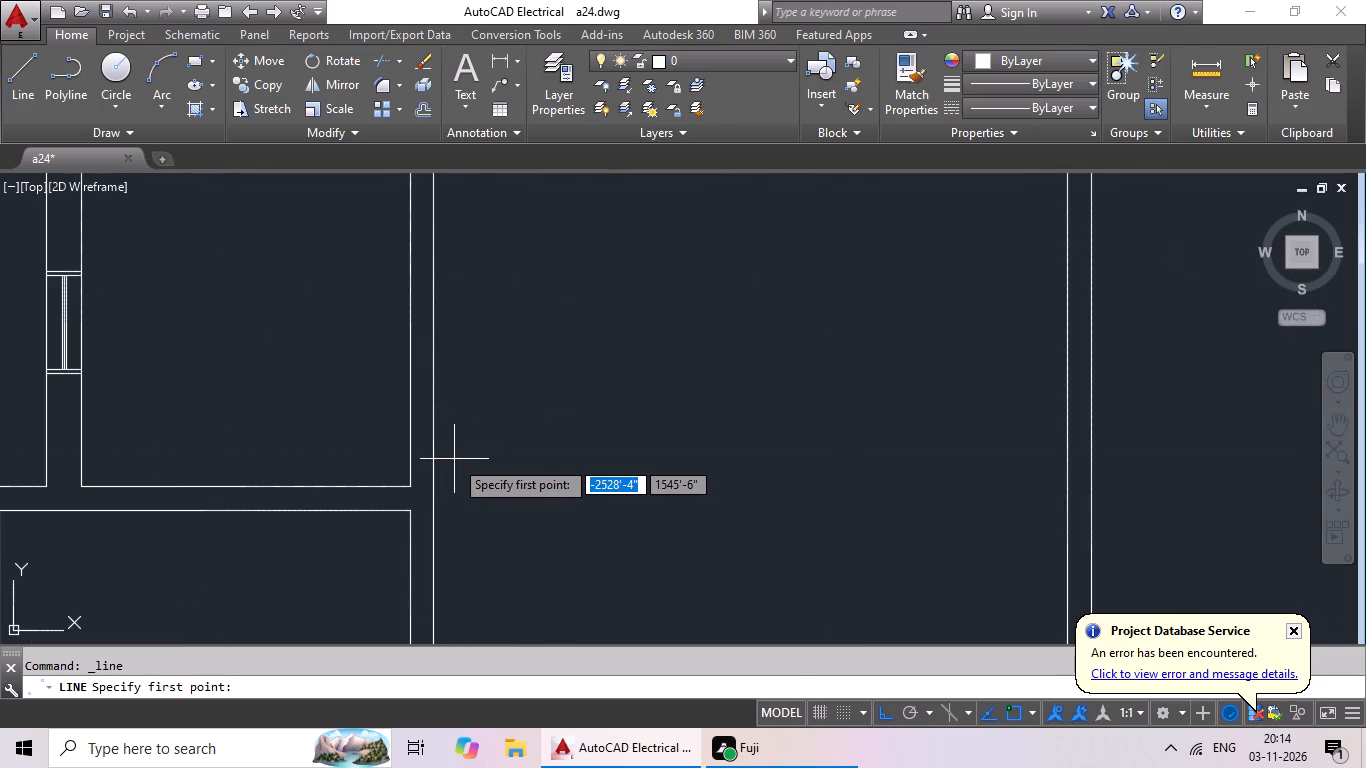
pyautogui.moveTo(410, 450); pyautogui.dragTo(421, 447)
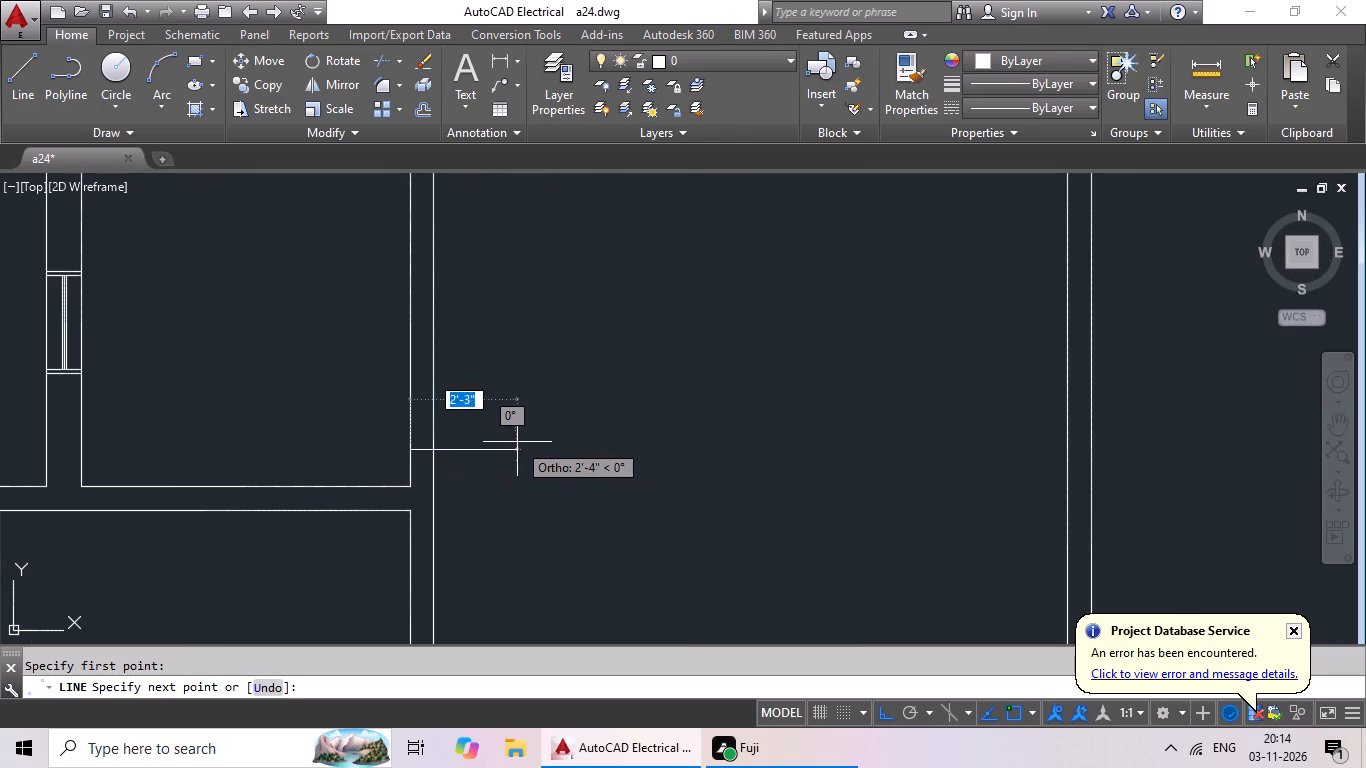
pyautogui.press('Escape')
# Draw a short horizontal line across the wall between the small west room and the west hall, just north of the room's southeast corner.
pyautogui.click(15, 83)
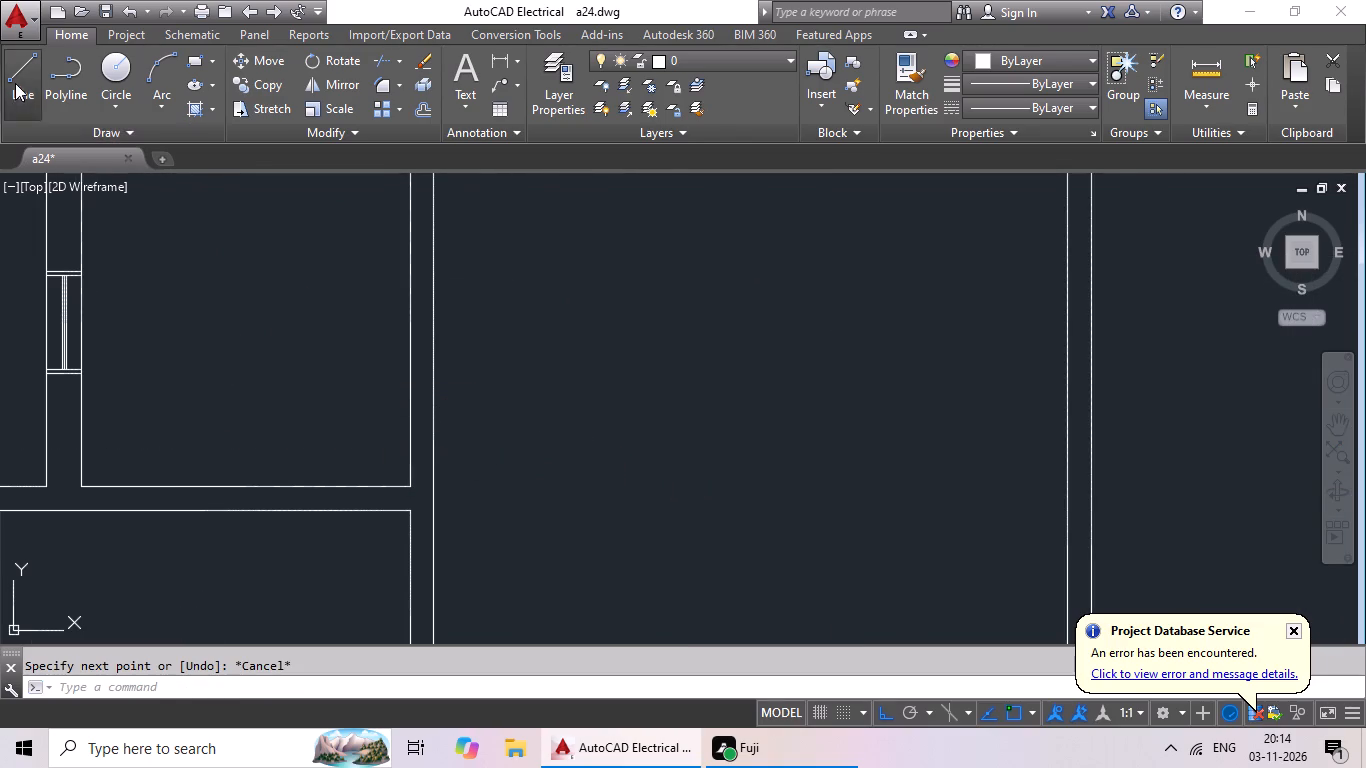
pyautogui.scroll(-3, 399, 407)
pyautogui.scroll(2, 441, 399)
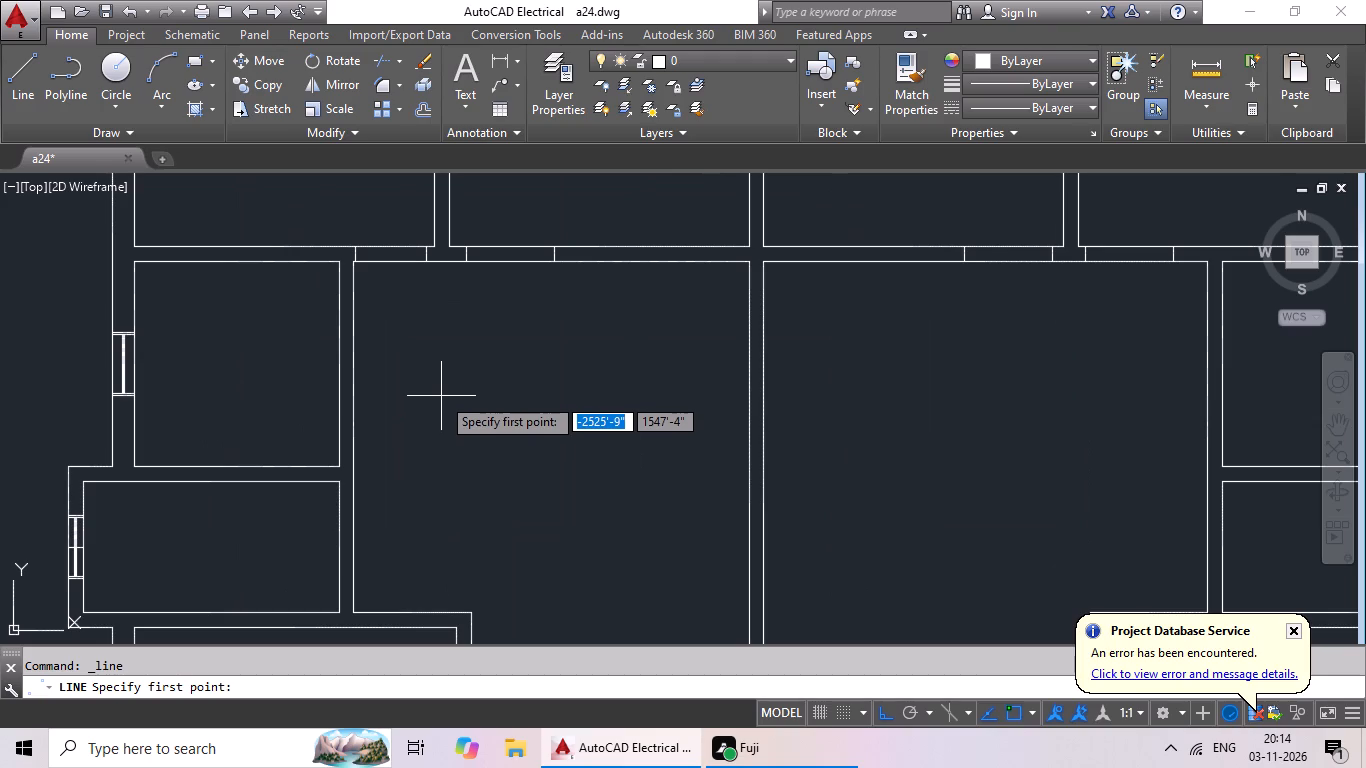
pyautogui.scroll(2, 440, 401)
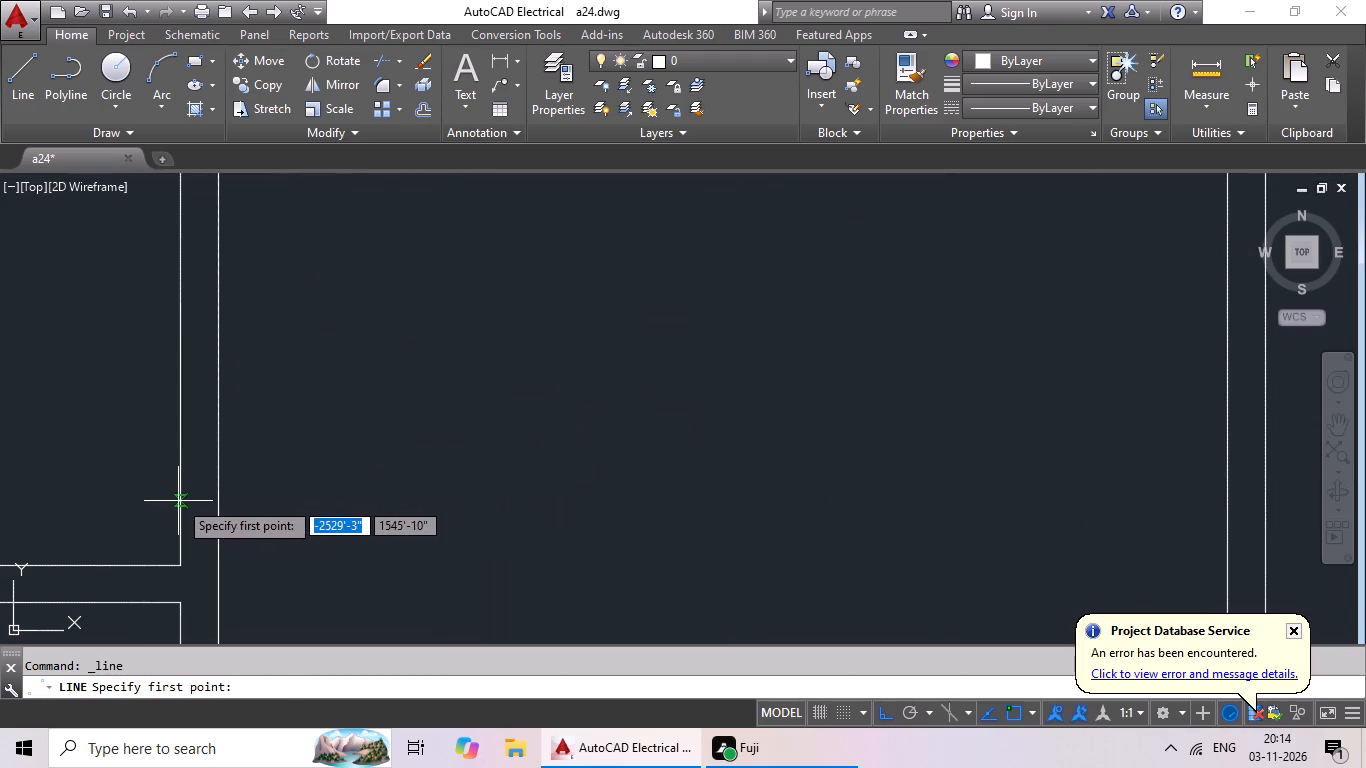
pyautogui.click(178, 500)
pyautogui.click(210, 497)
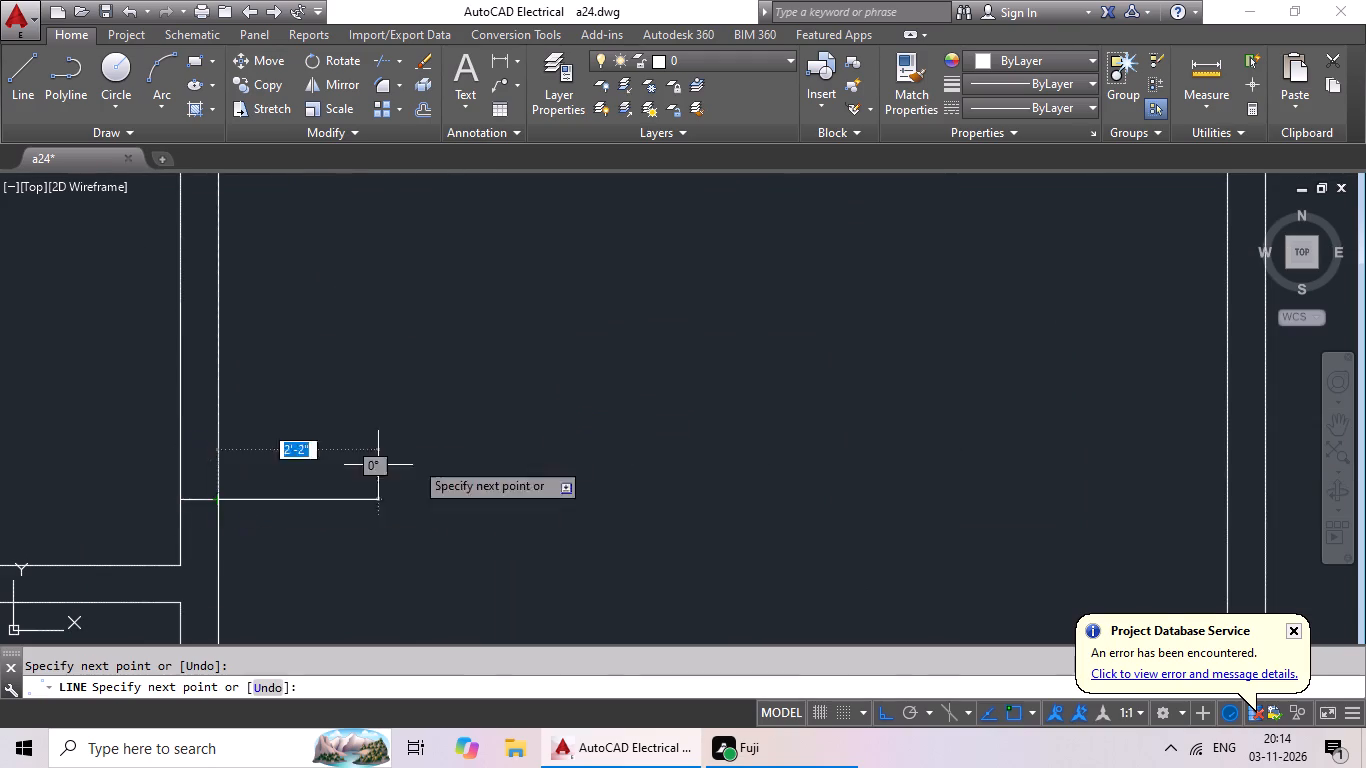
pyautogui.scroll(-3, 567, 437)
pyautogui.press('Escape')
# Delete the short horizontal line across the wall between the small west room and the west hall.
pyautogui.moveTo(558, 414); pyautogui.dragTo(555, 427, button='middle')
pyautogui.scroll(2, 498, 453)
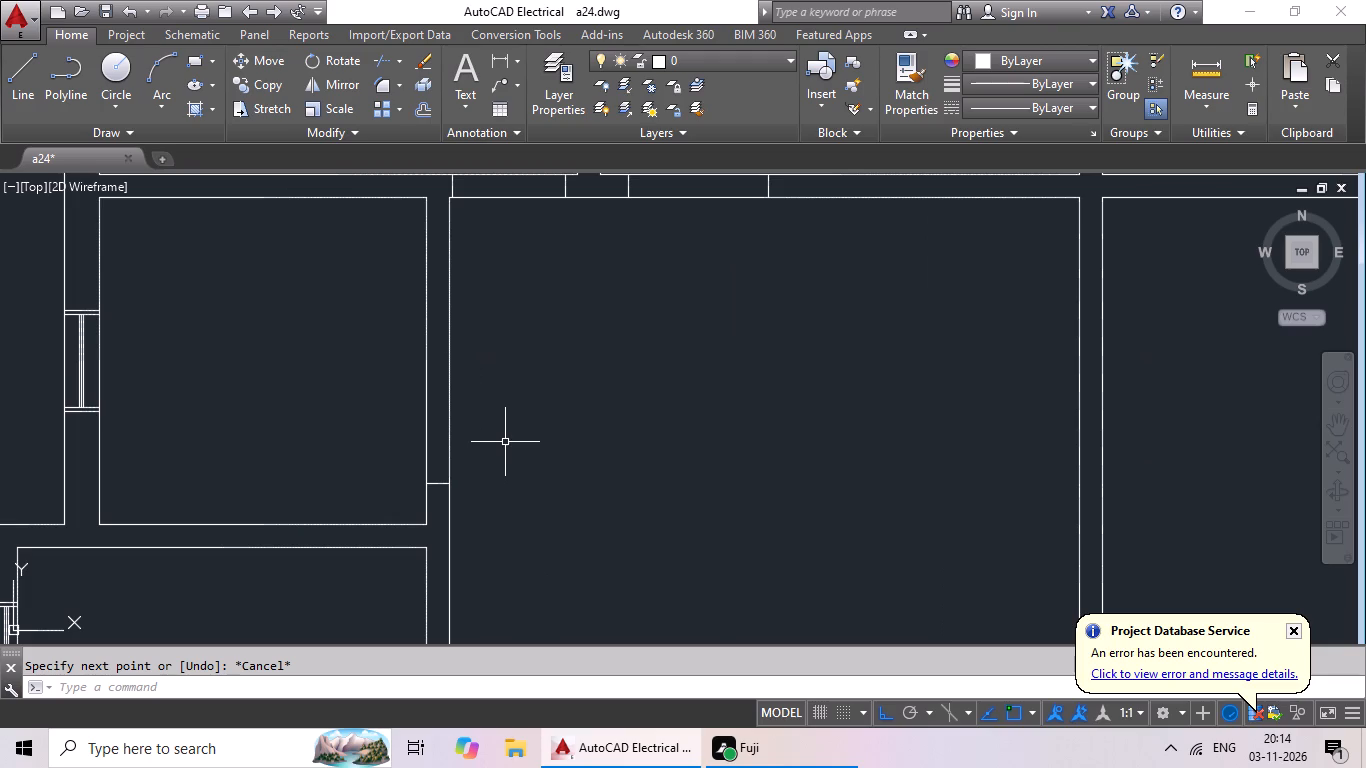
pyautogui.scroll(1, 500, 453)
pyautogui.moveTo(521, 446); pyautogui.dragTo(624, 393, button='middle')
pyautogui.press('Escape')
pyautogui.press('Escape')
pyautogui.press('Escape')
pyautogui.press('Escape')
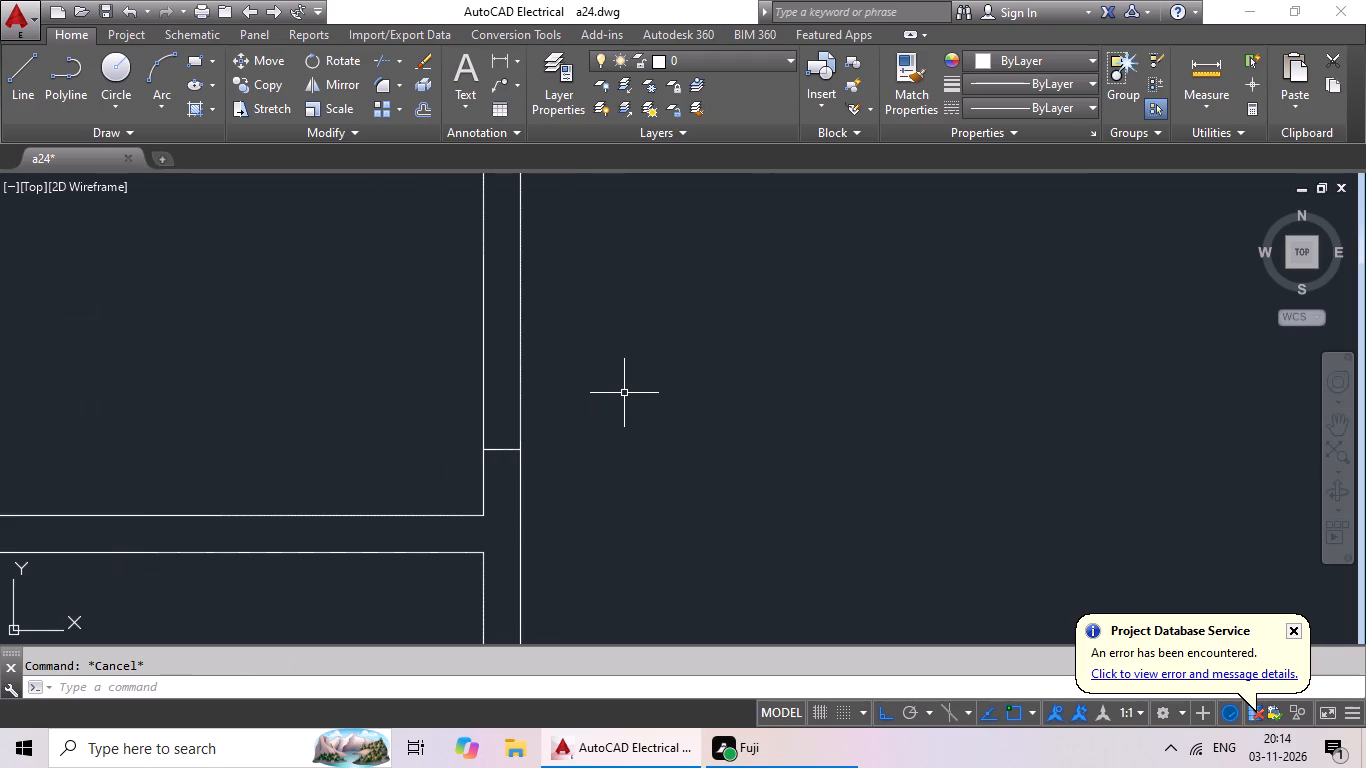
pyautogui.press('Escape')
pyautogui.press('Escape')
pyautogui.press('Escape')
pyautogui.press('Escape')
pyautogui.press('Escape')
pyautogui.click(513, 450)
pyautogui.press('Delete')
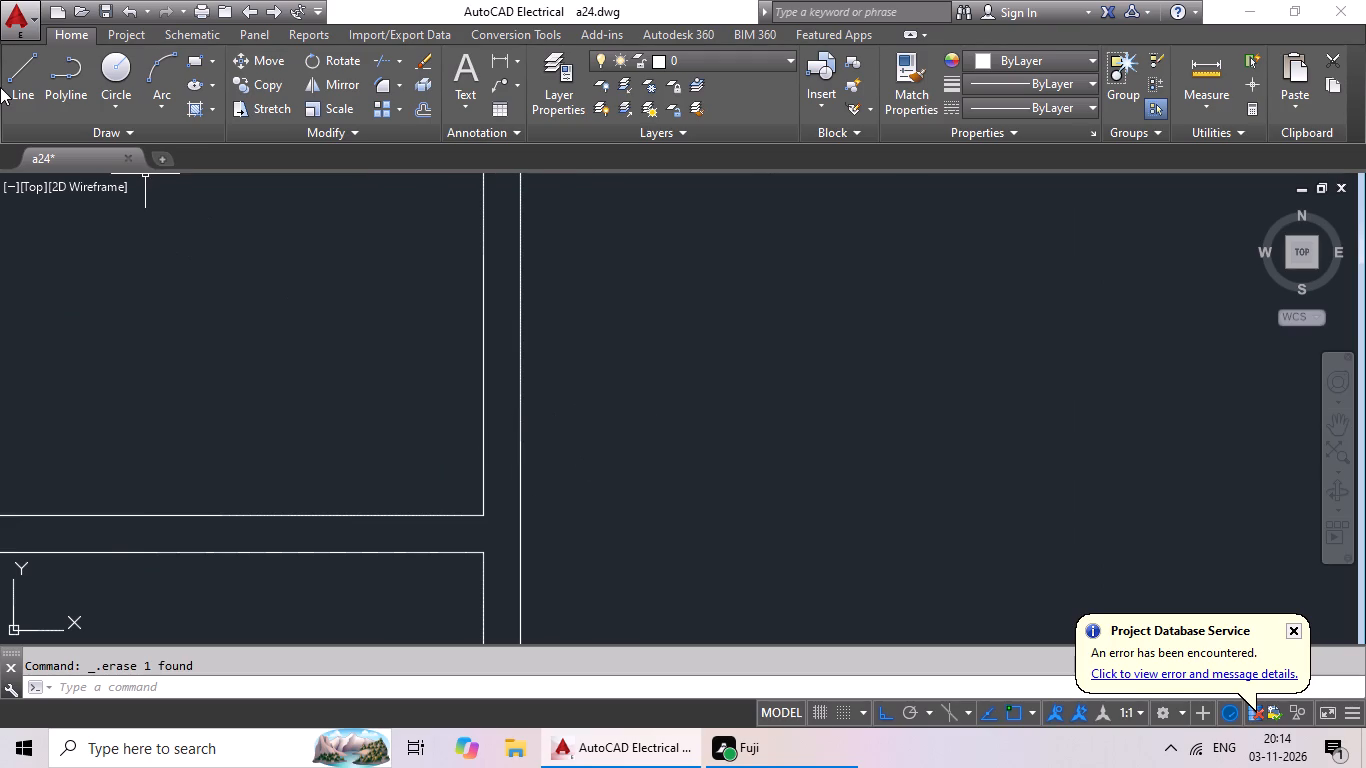
# Draw a short horizontal line across the small west room's east wall, a bit farther north of that room's southeast corner.
pyautogui.click(30, 81)
pyautogui.scroll(-3, 202, 204)
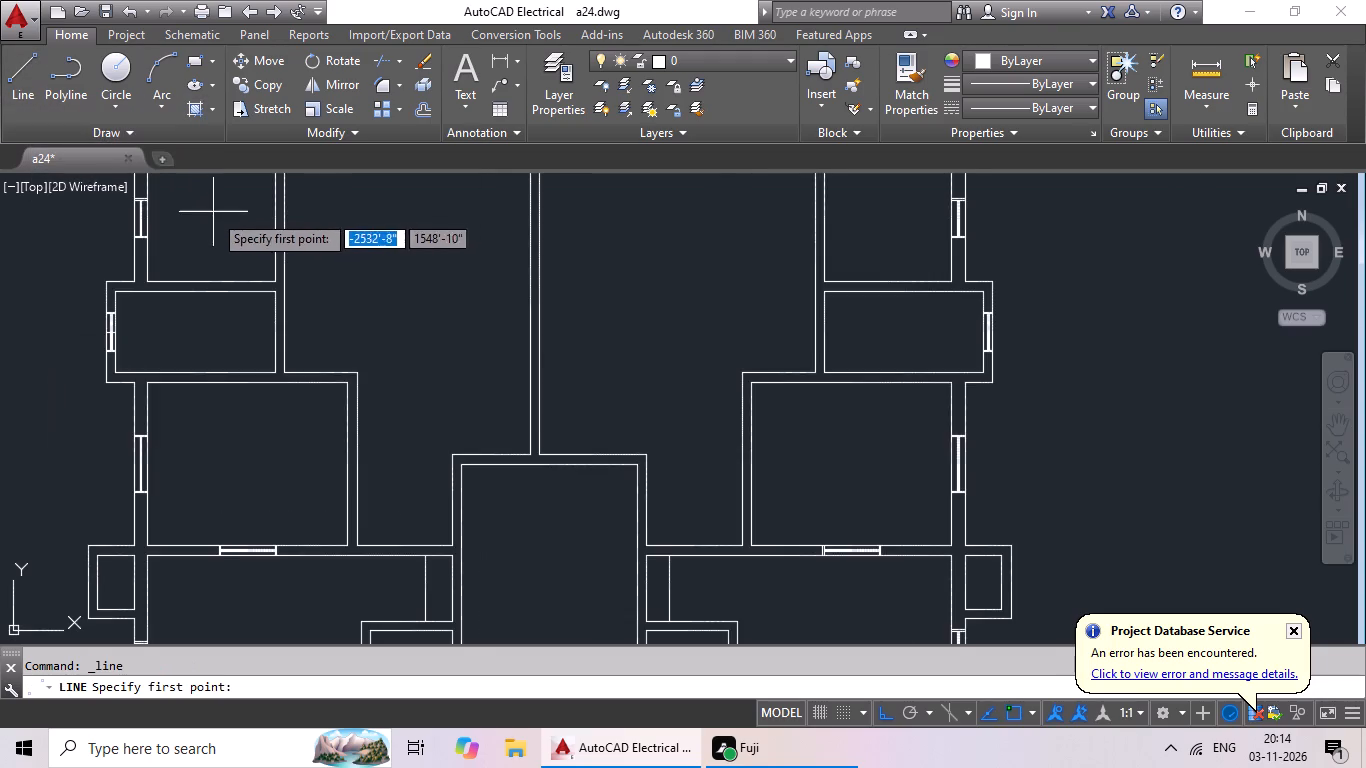
pyautogui.moveTo(215, 221); pyautogui.dragTo(218, 317, button='middle')
pyautogui.scroll(2, 294, 377)
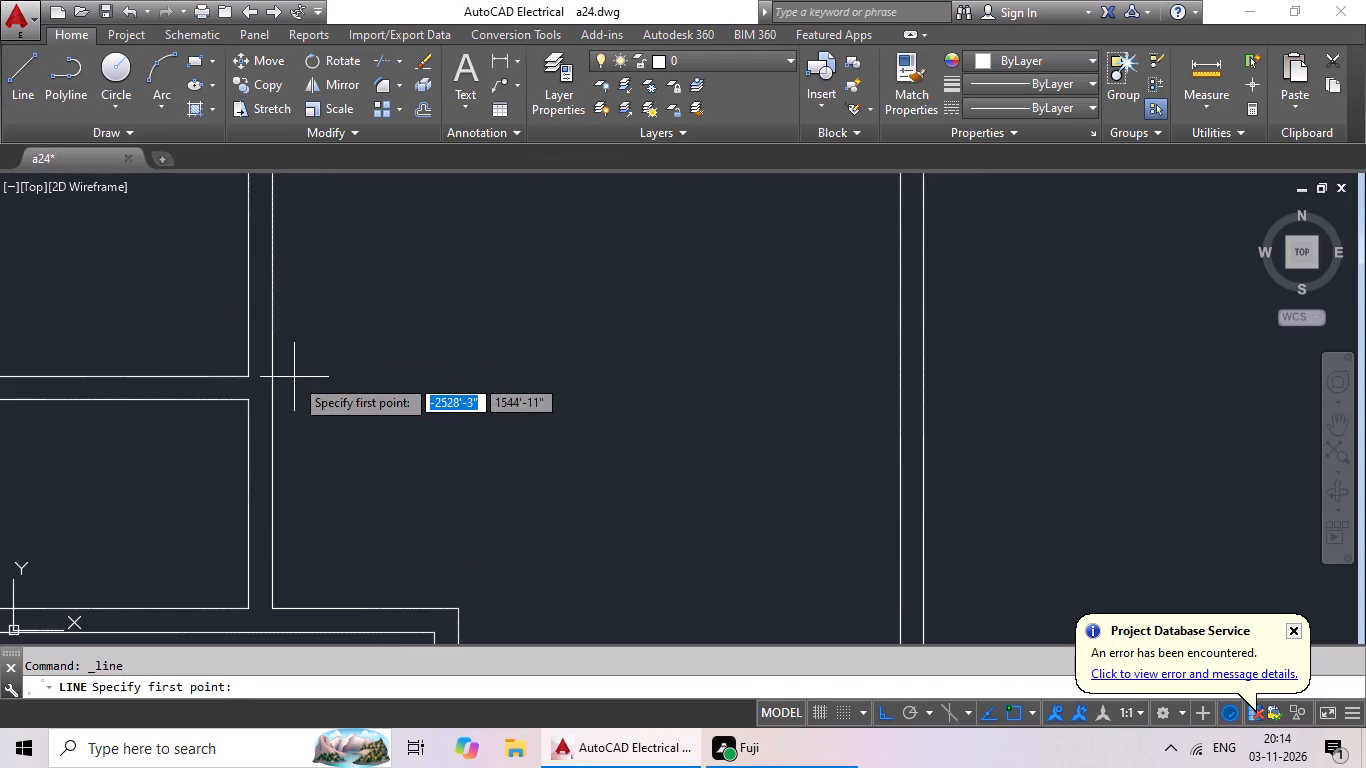
pyautogui.click(246, 309)
pyautogui.click(271, 308)
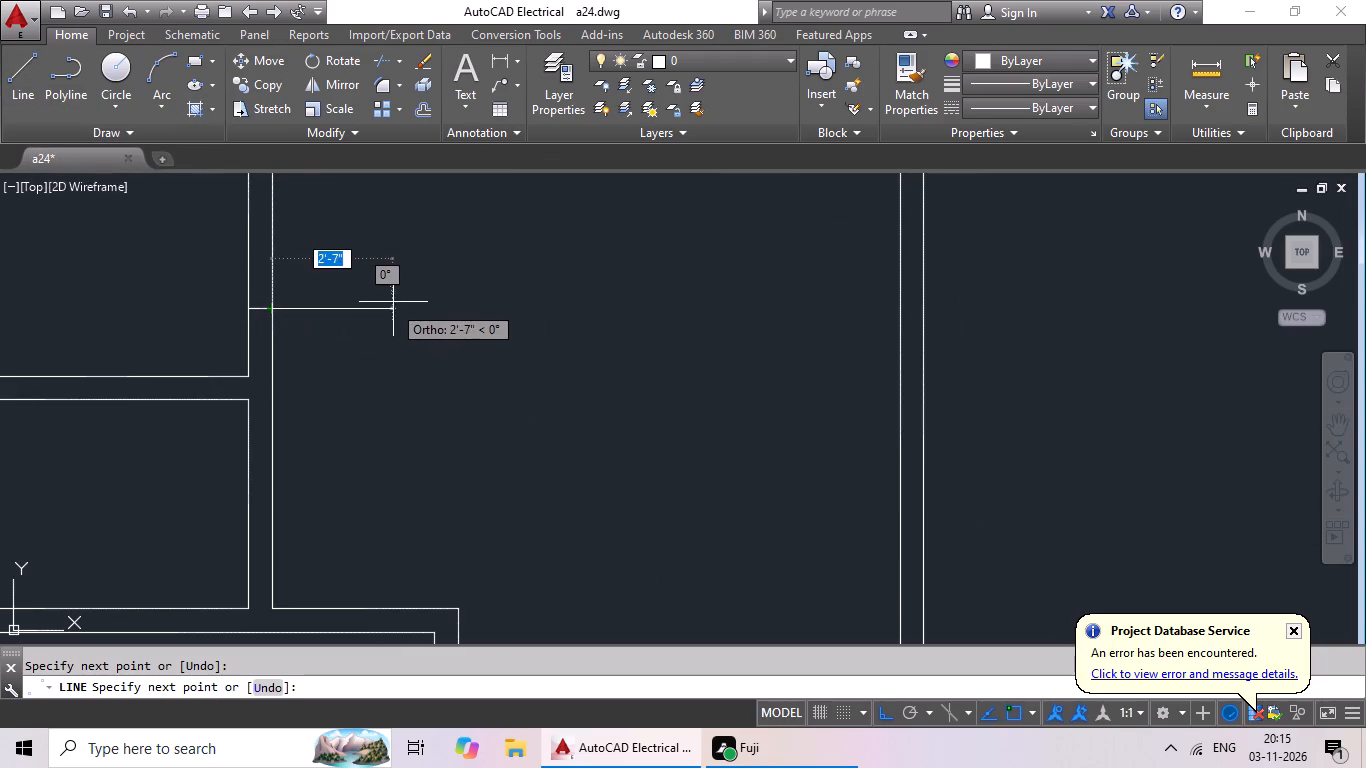
pyautogui.press('Escape')
pyautogui.press('Escape')
pyautogui.press('Escape')
# Offset the short horizontal line in the small west room's east wall 2' to the north.
pyautogui.scroll(-2, 446, 294)
pyautogui.moveTo(457, 276); pyautogui.dragTo(486, 338, button='middle')
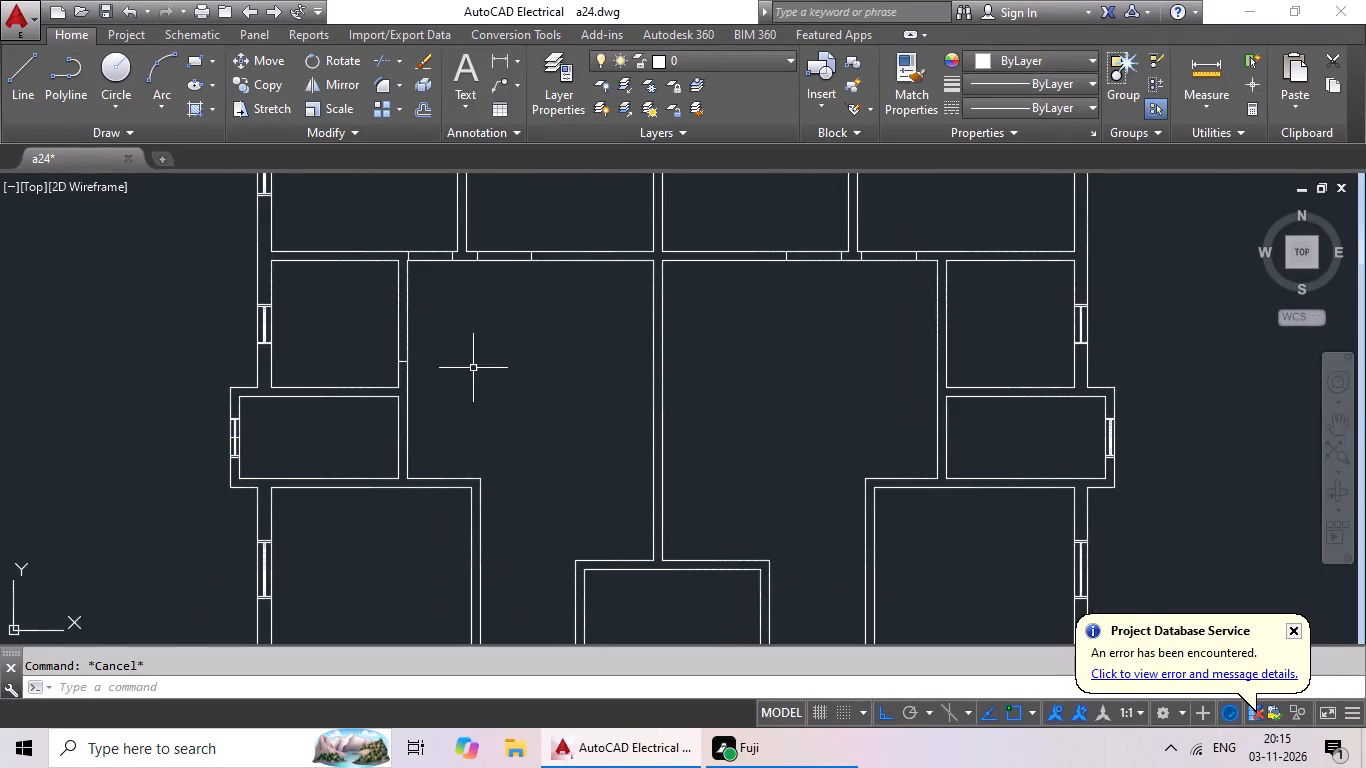
pyautogui.scroll(2, 436, 332)
pyautogui.press('Escape')
pyautogui.press('o')
pyautogui.press('Return')
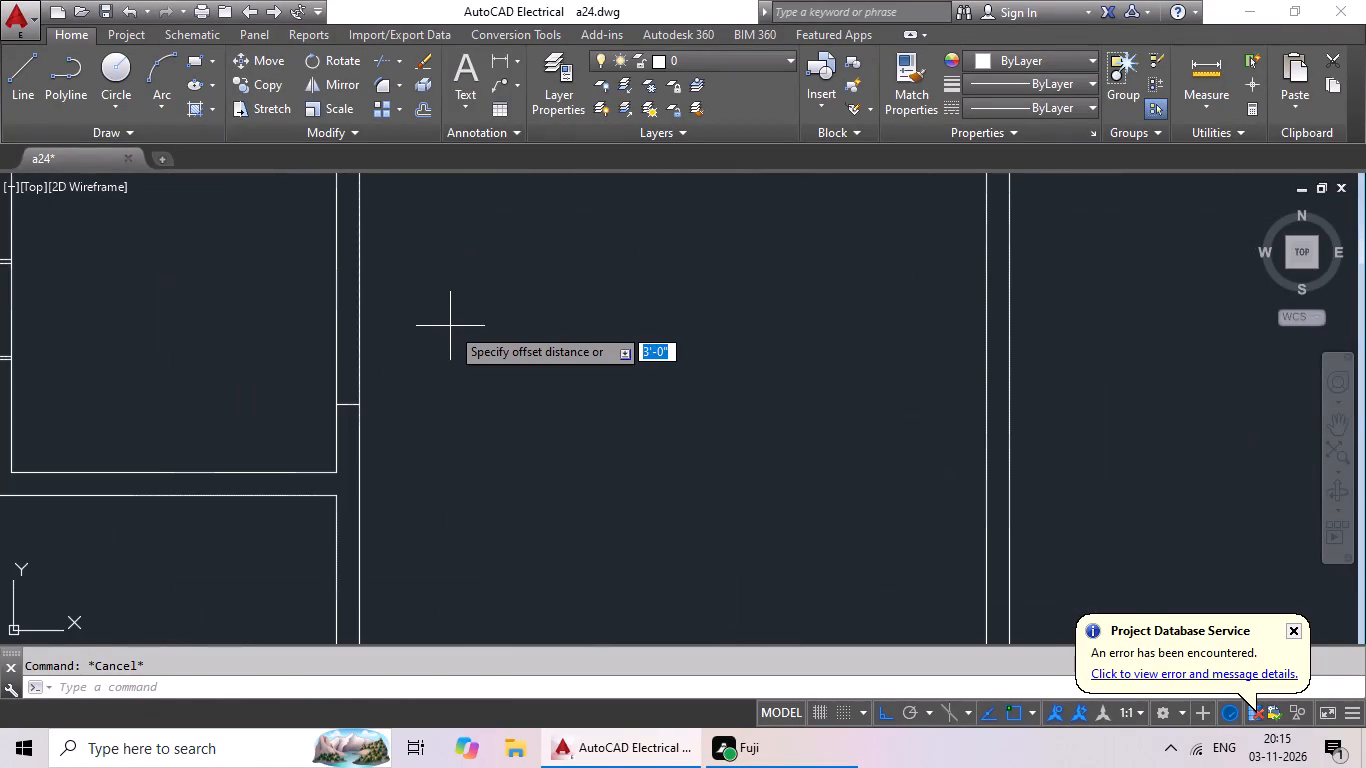
pyautogui.write("2'")
pyautogui.press('Return')
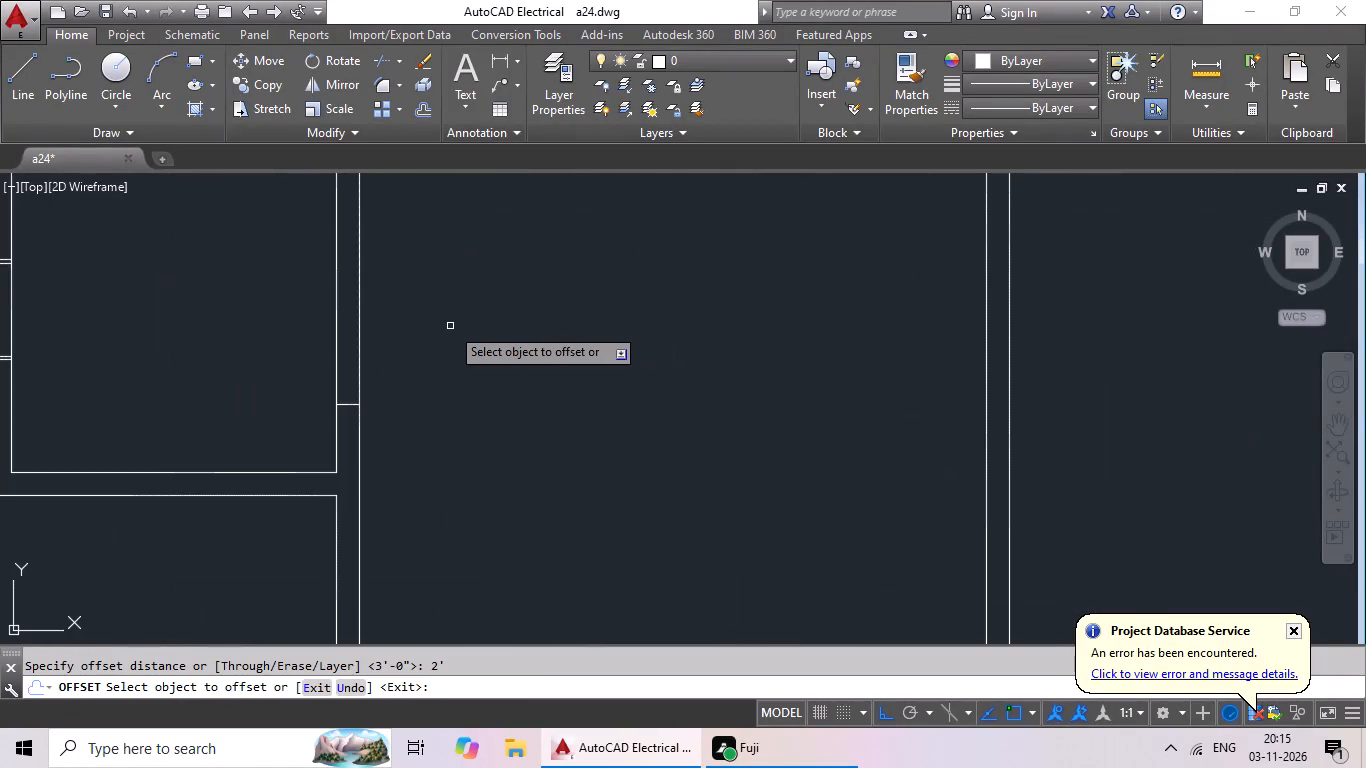
pyautogui.moveTo(347, 403); pyautogui.dragTo(351, 386)
pyautogui.click(357, 343)
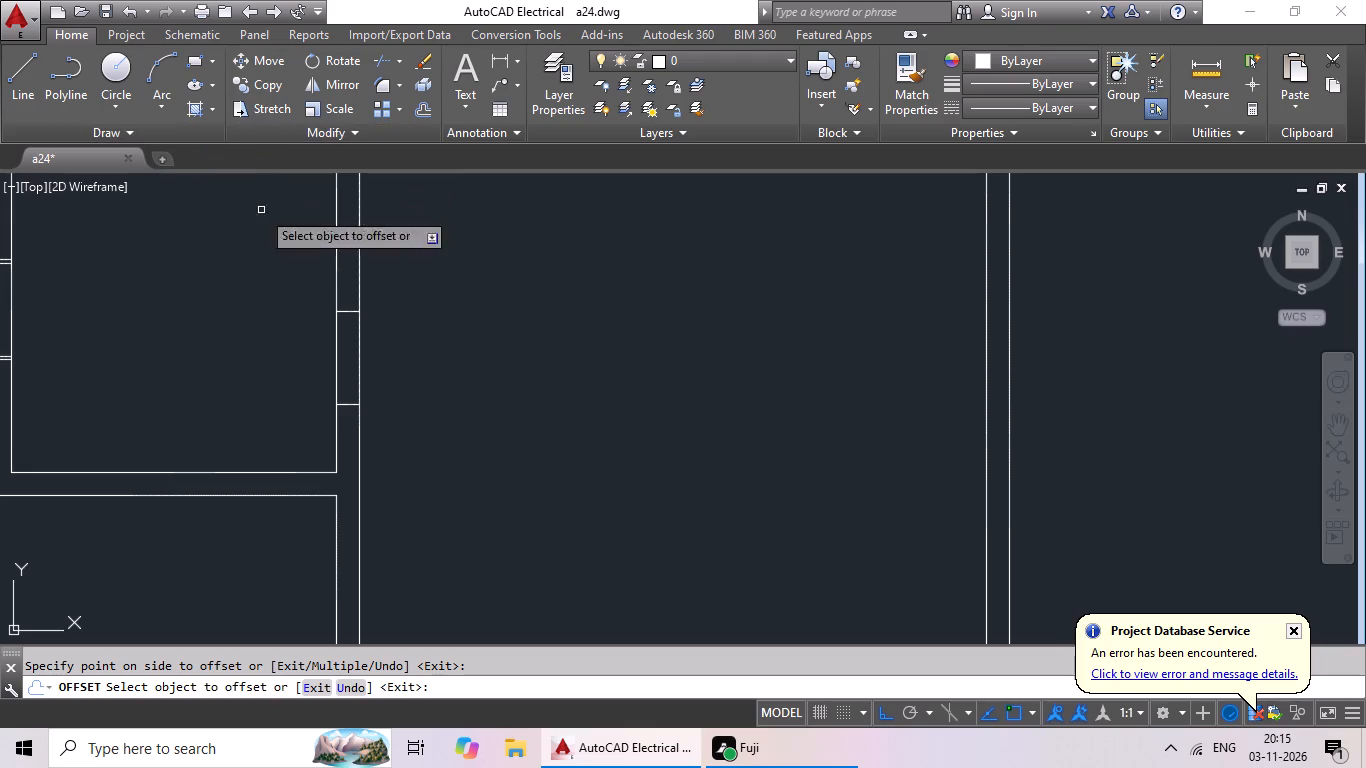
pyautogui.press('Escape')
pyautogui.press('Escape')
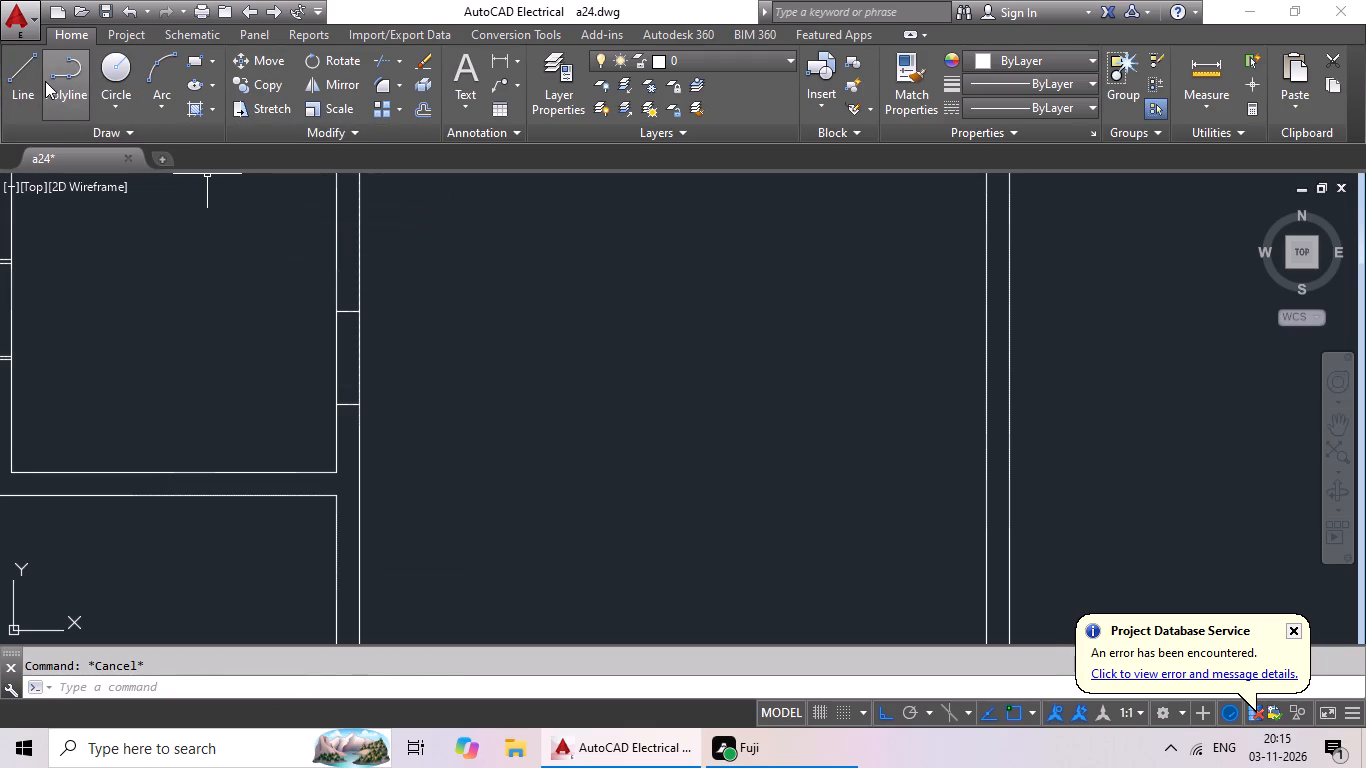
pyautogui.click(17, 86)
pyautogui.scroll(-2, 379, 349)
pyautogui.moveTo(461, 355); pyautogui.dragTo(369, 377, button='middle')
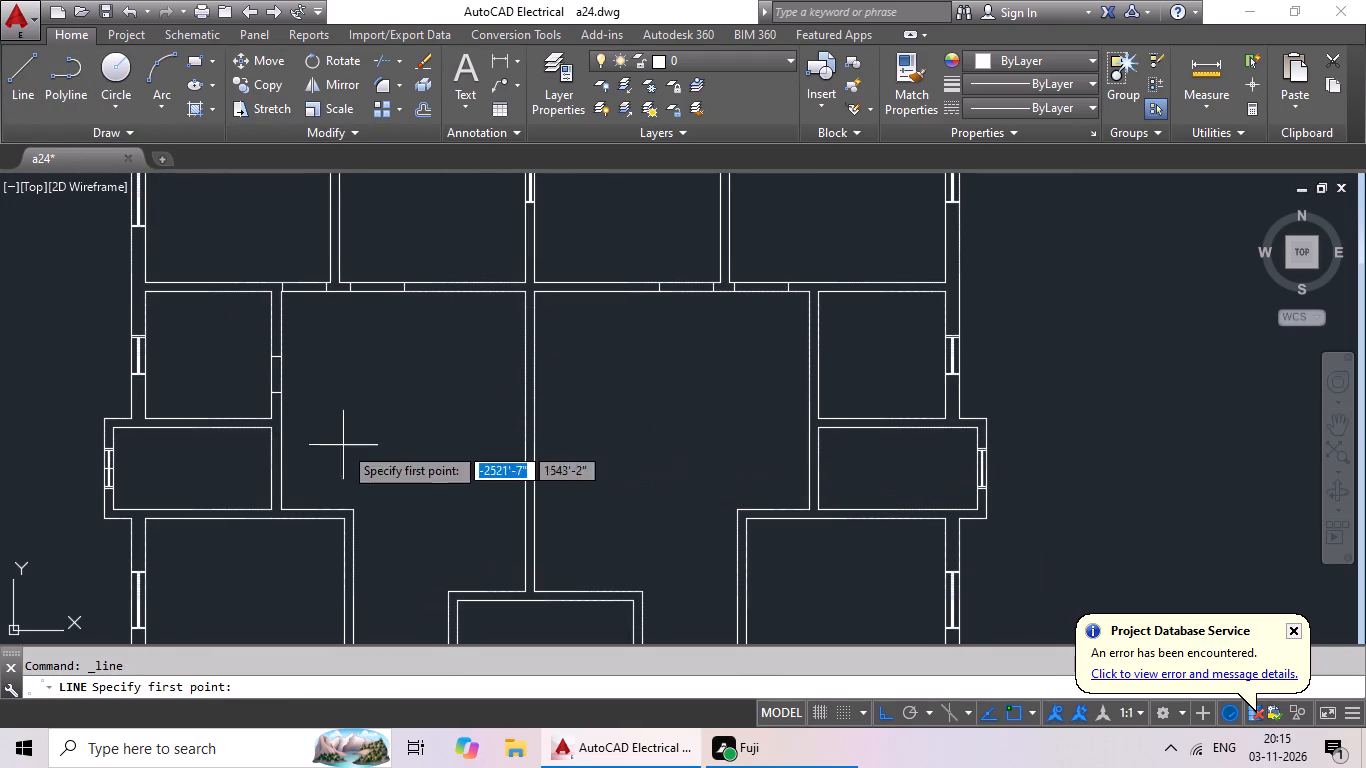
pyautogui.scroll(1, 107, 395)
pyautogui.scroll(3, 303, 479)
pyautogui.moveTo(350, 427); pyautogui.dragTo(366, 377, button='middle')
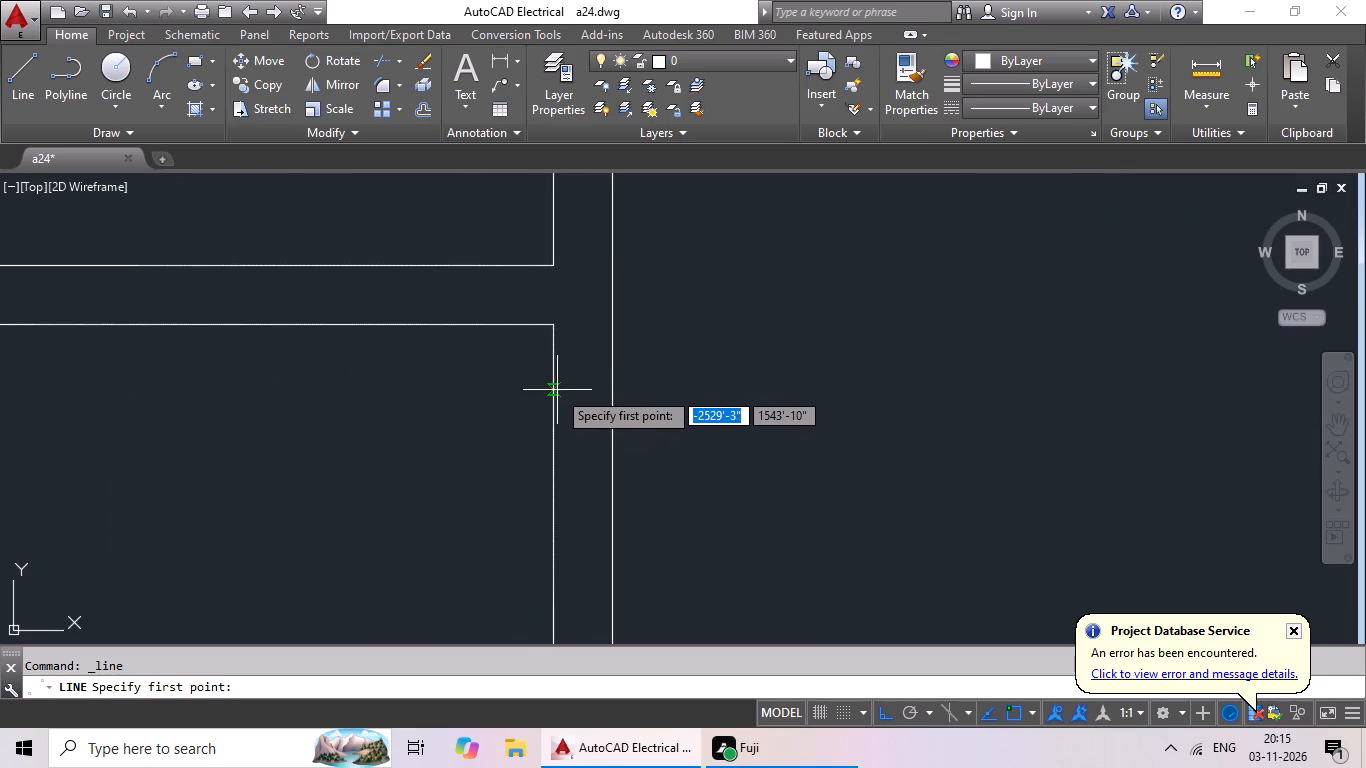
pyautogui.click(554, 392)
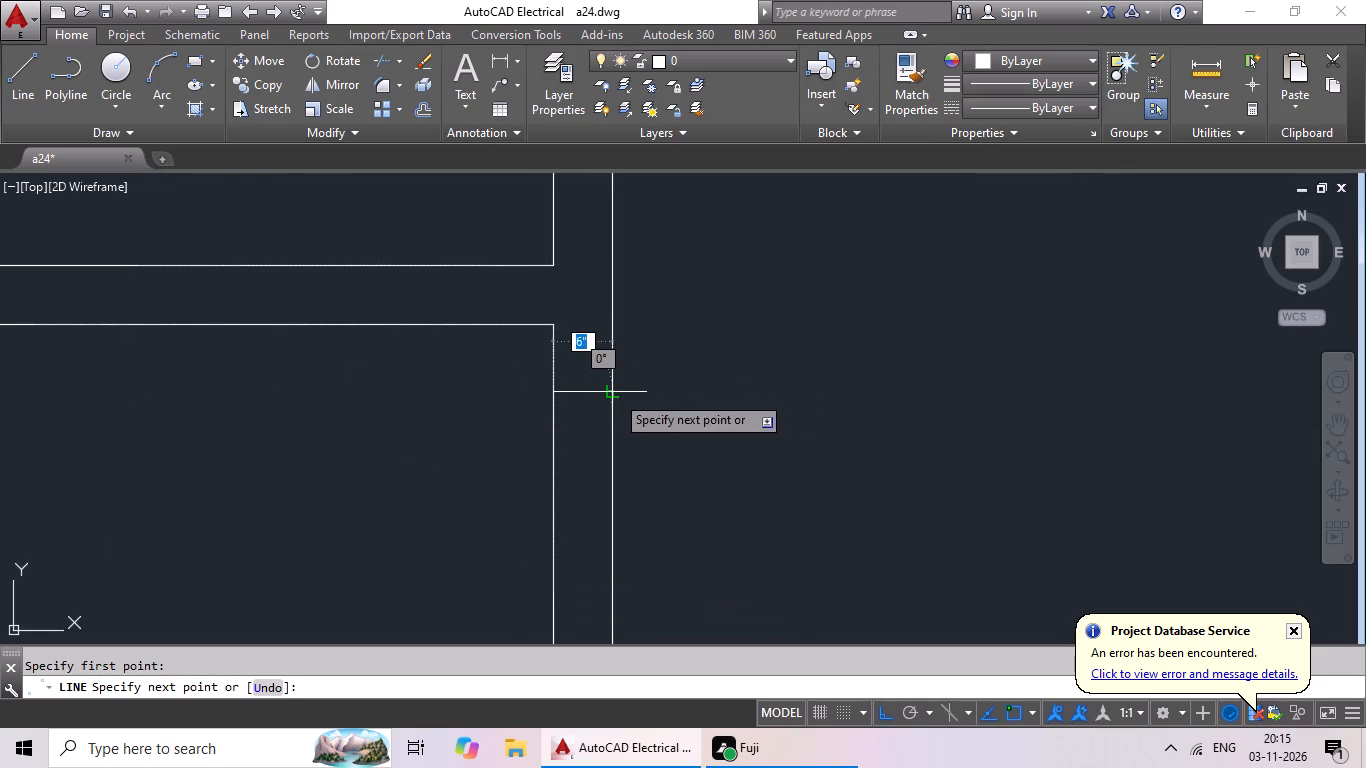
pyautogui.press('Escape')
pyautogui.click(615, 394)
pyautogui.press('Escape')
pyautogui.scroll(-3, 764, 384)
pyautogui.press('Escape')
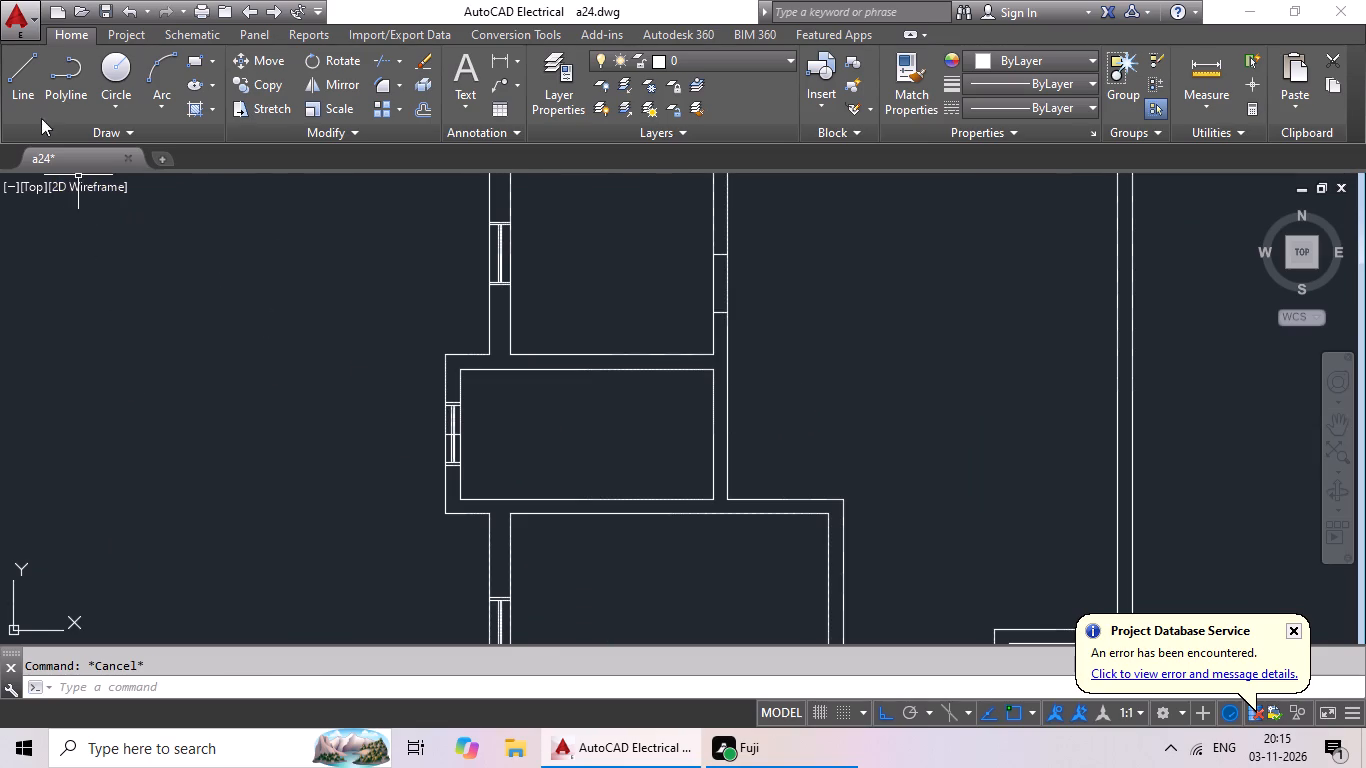
# Draw a short horizontal line across the lower small west room's east wall, just south of that room's northeast corner.
pyautogui.click(22, 84)
pyautogui.scroll(3, 782, 381)
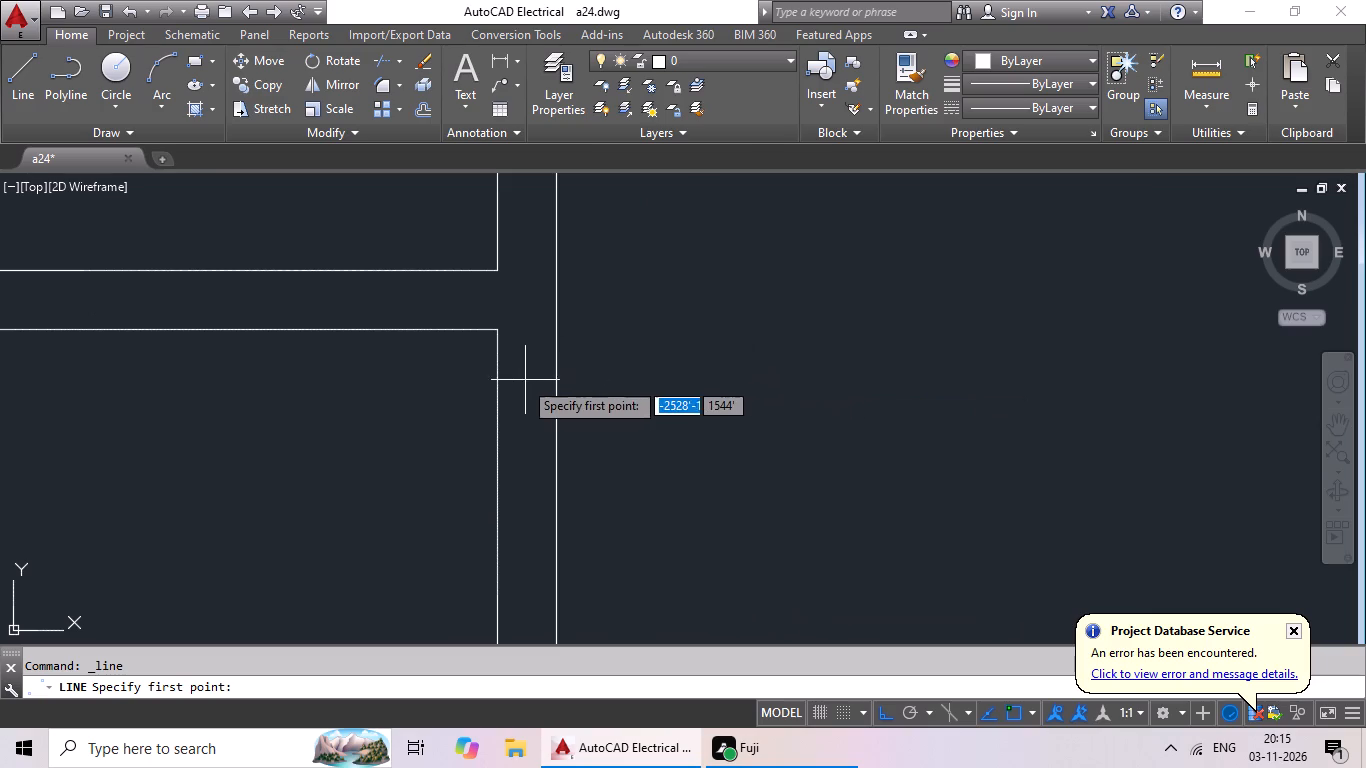
pyautogui.click(496, 394)
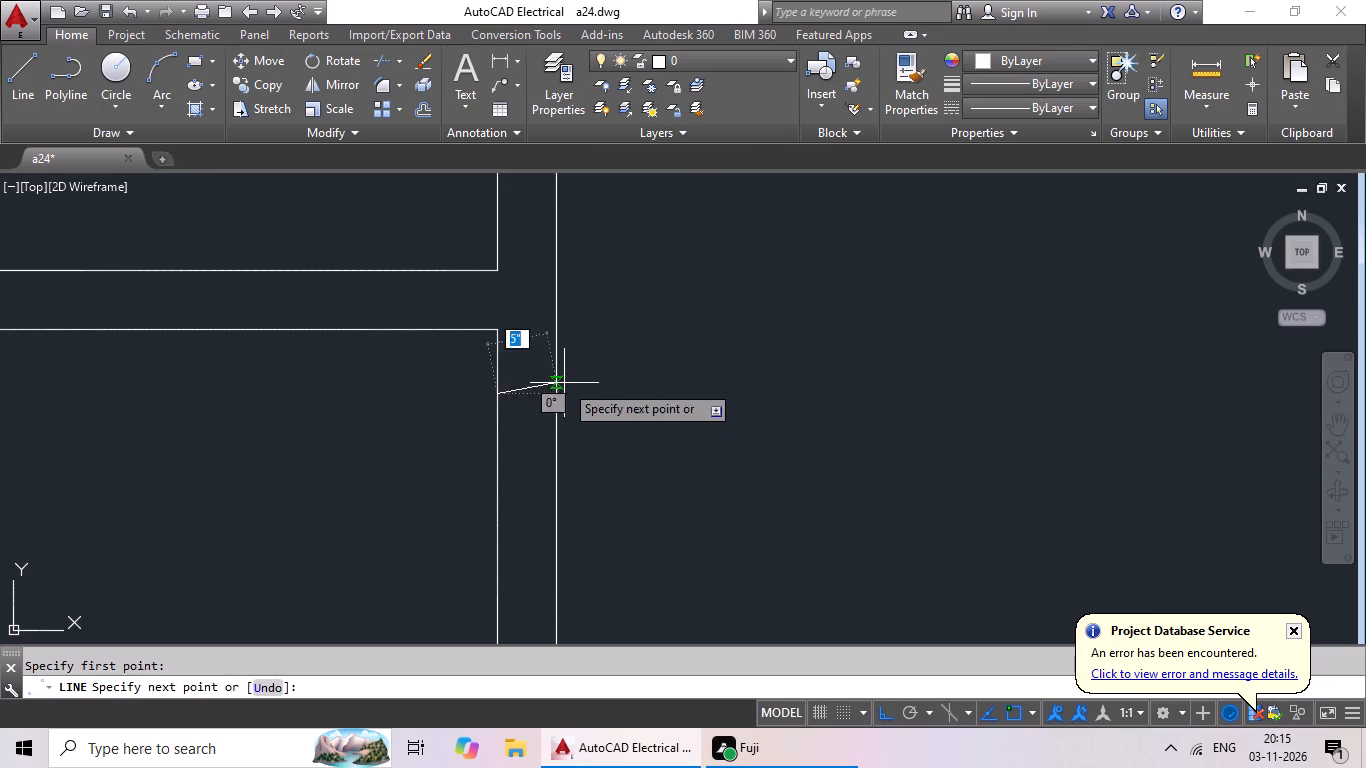
pyautogui.click(558, 393)
pyautogui.press('Escape')
pyautogui.scroll(-2, 799, 370)
pyautogui.moveTo(847, 368); pyautogui.dragTo(768, 331, button='middle')
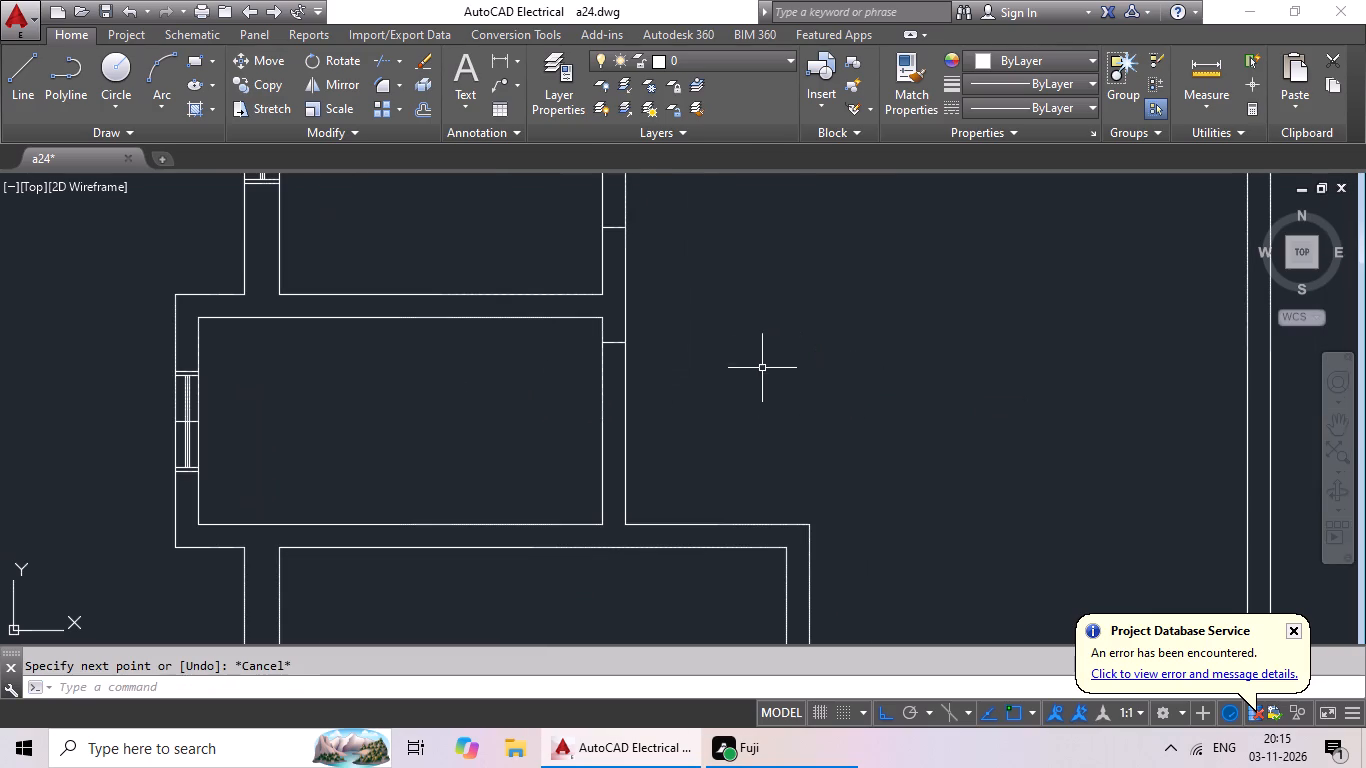
pyautogui.press('Escape')
pyautogui.press('Escape')
pyautogui.press('Escape')
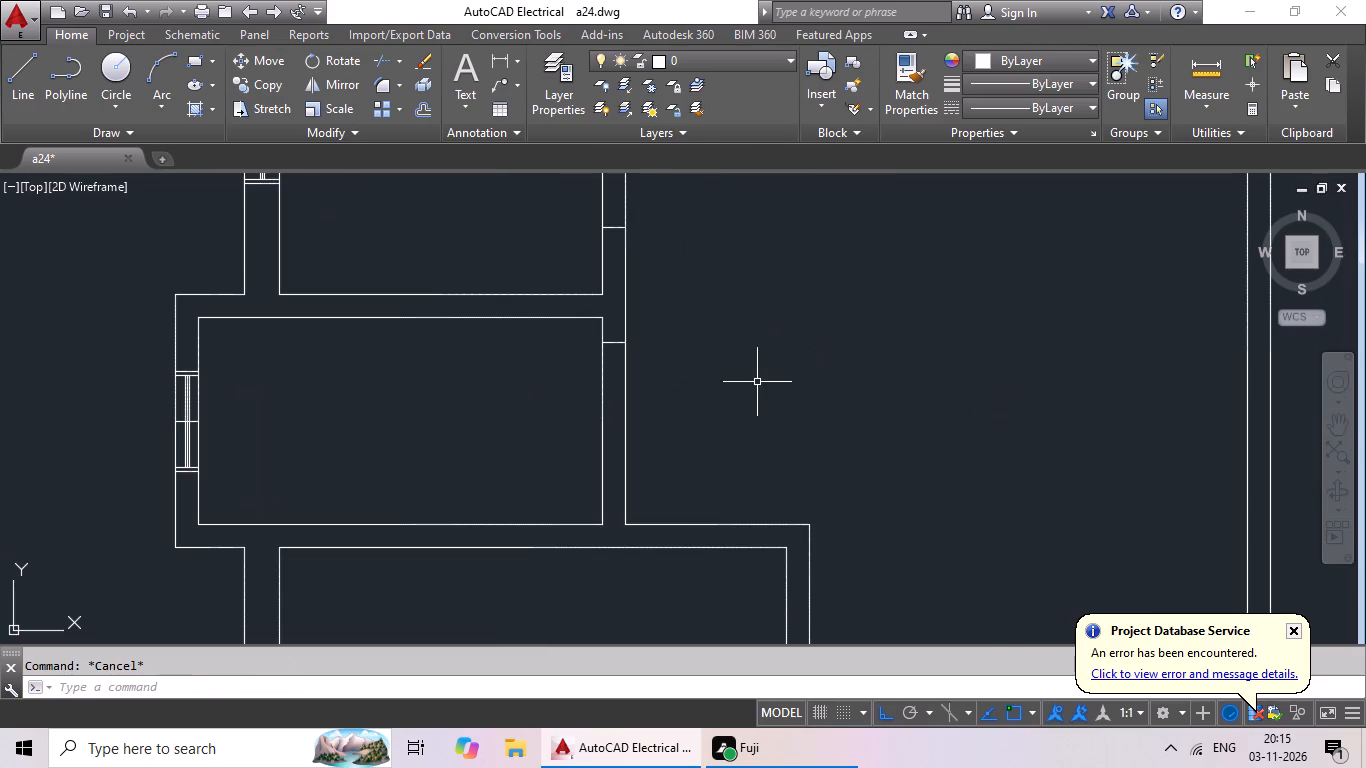
# Offset the short horizontal line in the lower small west room's east wall 2' to the south.
pyautogui.press('o')
pyautogui.press('Return')
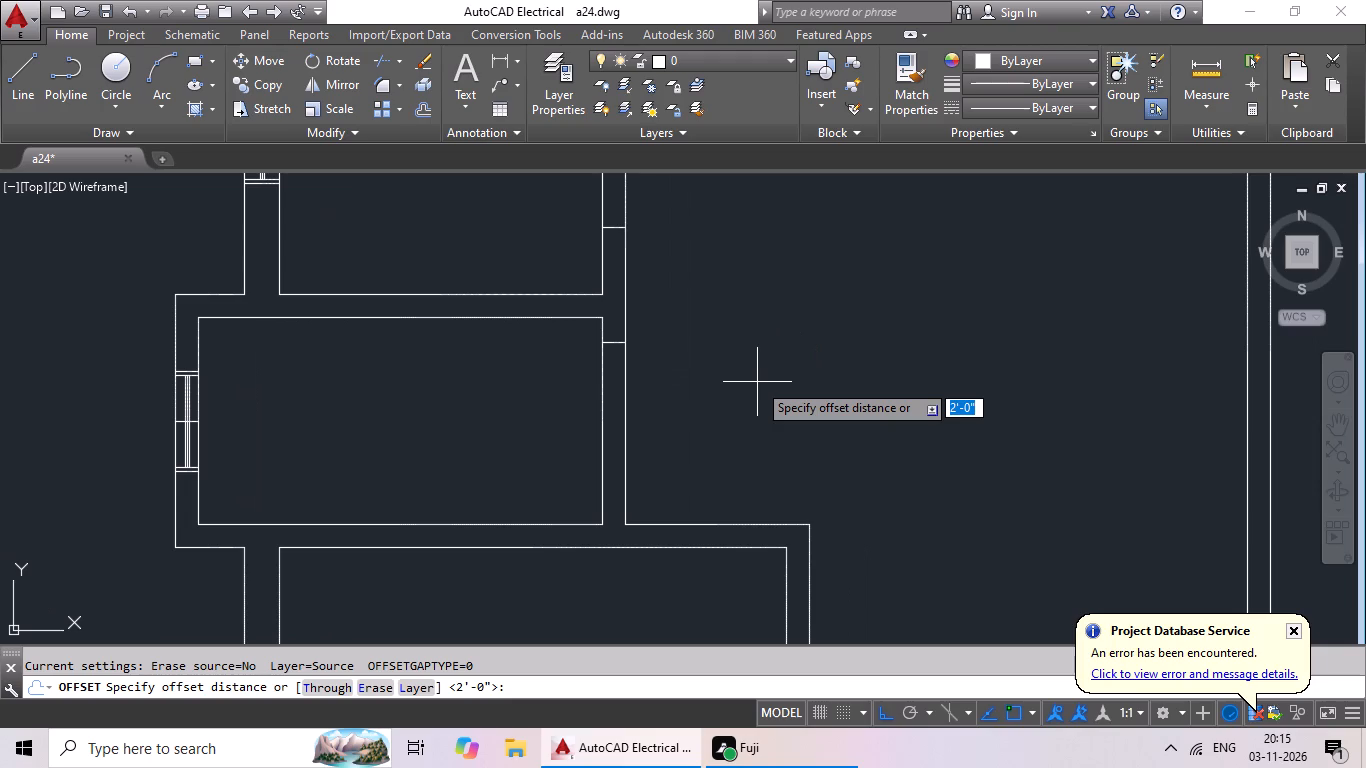
pyautogui.write("2'")
pyautogui.press('Return')
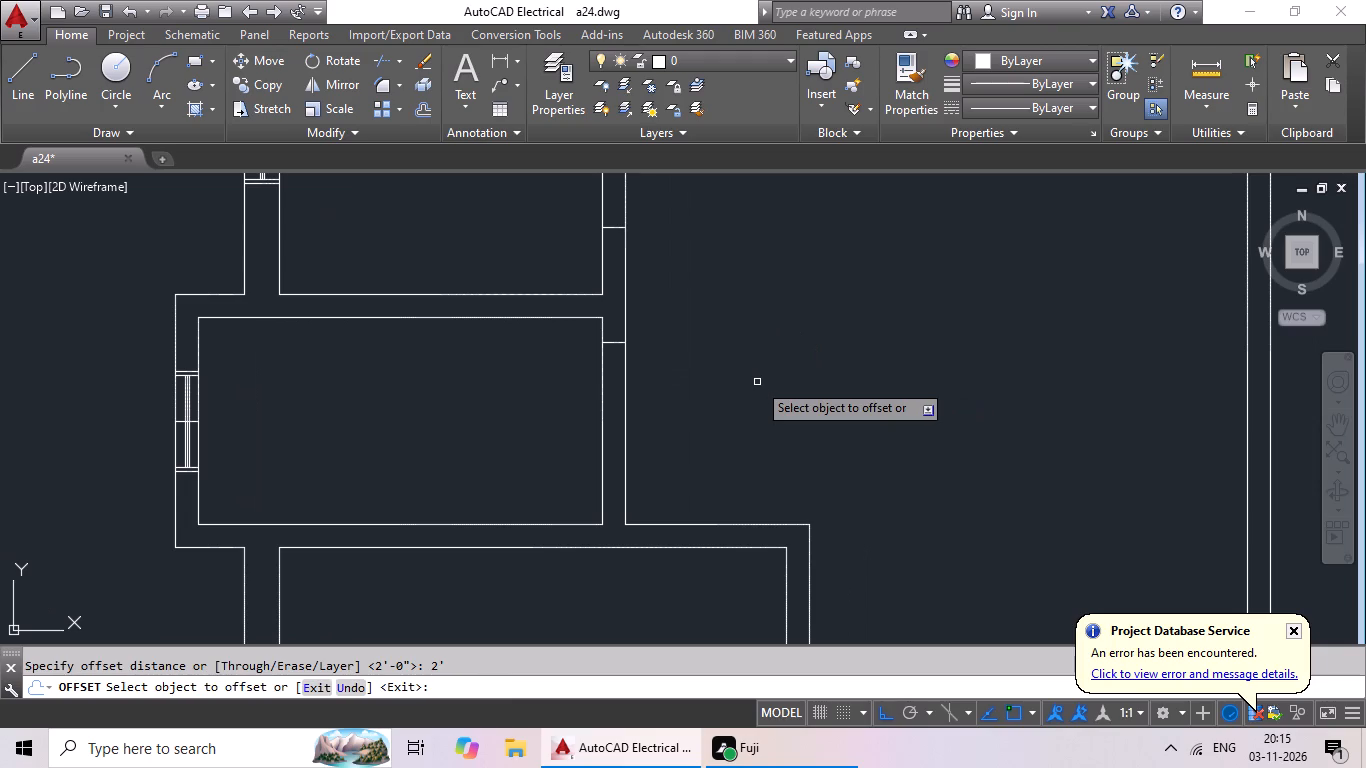
pyautogui.click(615, 343)
pyautogui.click(615, 390)
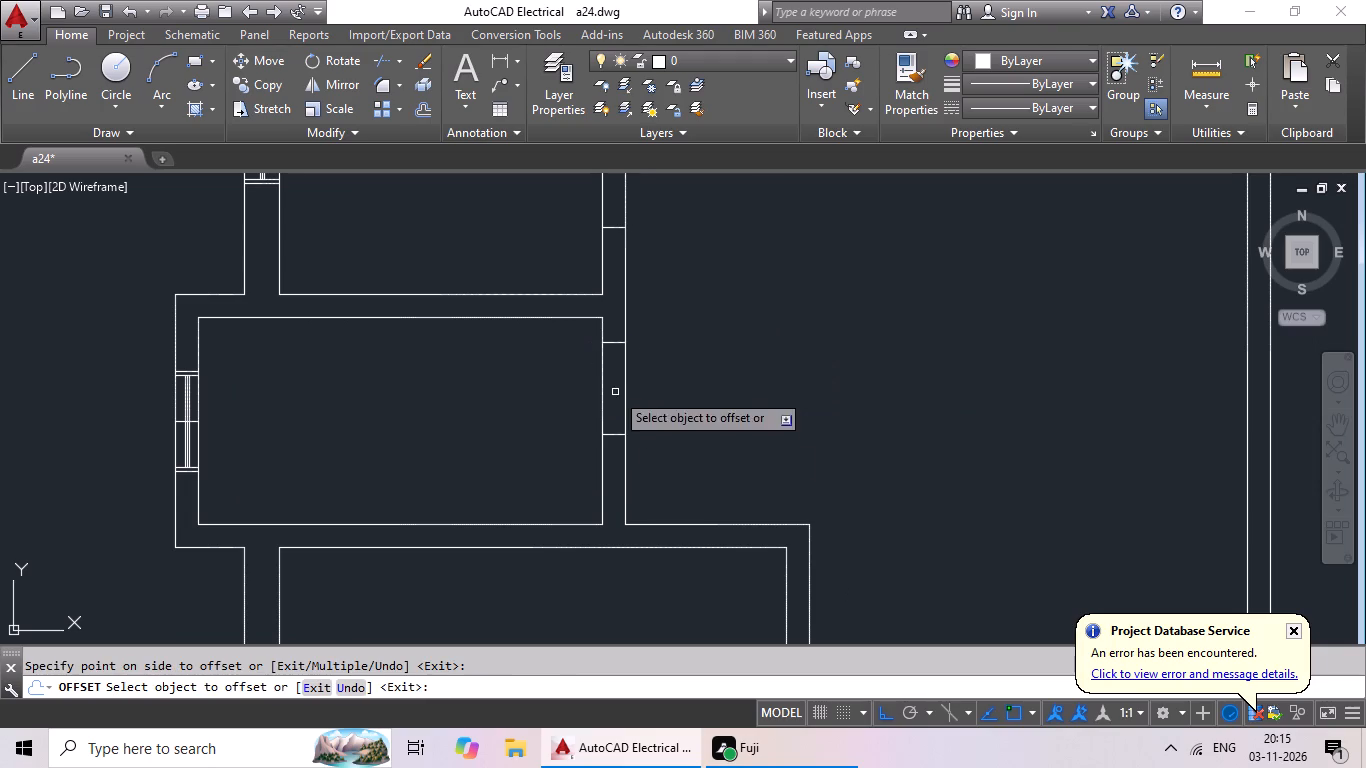
pyautogui.scroll(-3, 682, 381)
pyautogui.press('Escape')
pyautogui.press('Escape')
# Delete the stray horizontal line across the middle of the window in the lower small west room's west wall.
pyautogui.scroll(2, 575, 422)
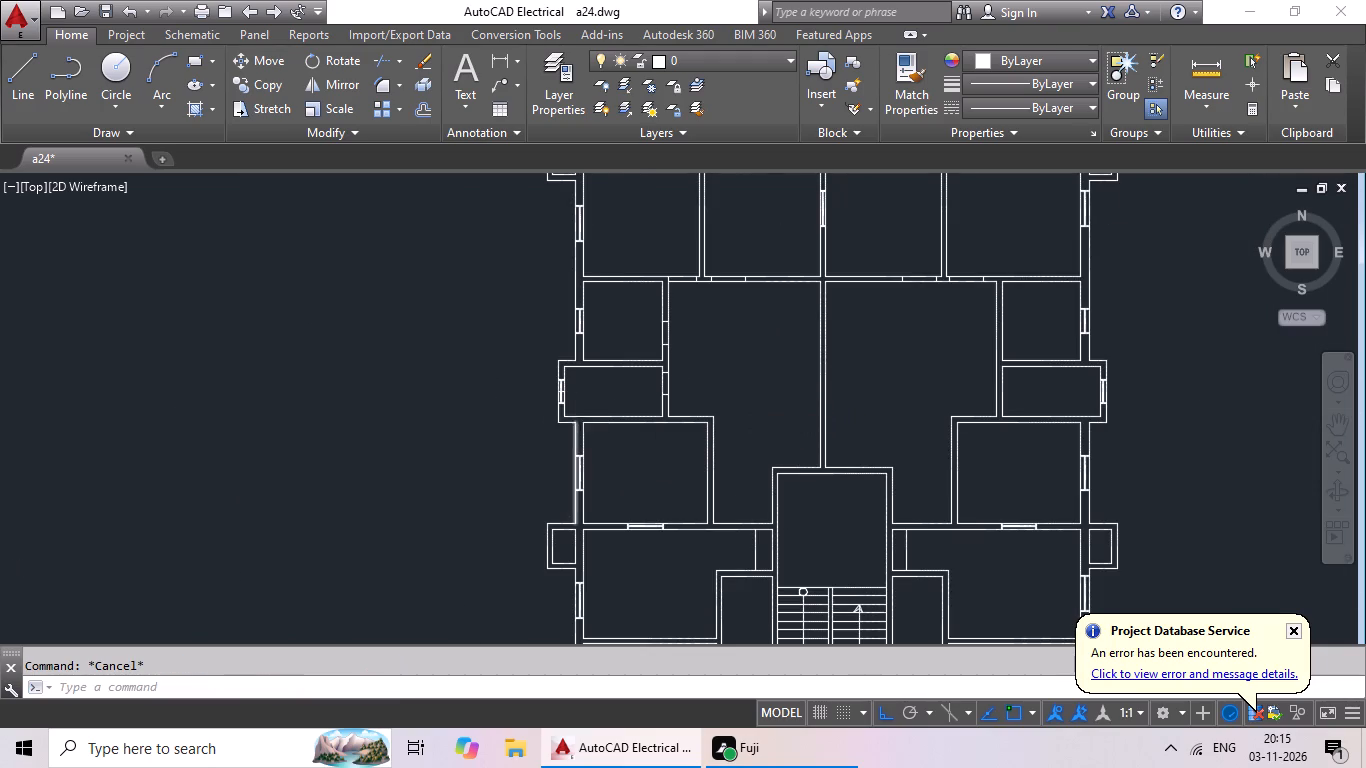
pyautogui.scroll(2, 575, 422)
pyautogui.scroll(3, 484, 234)
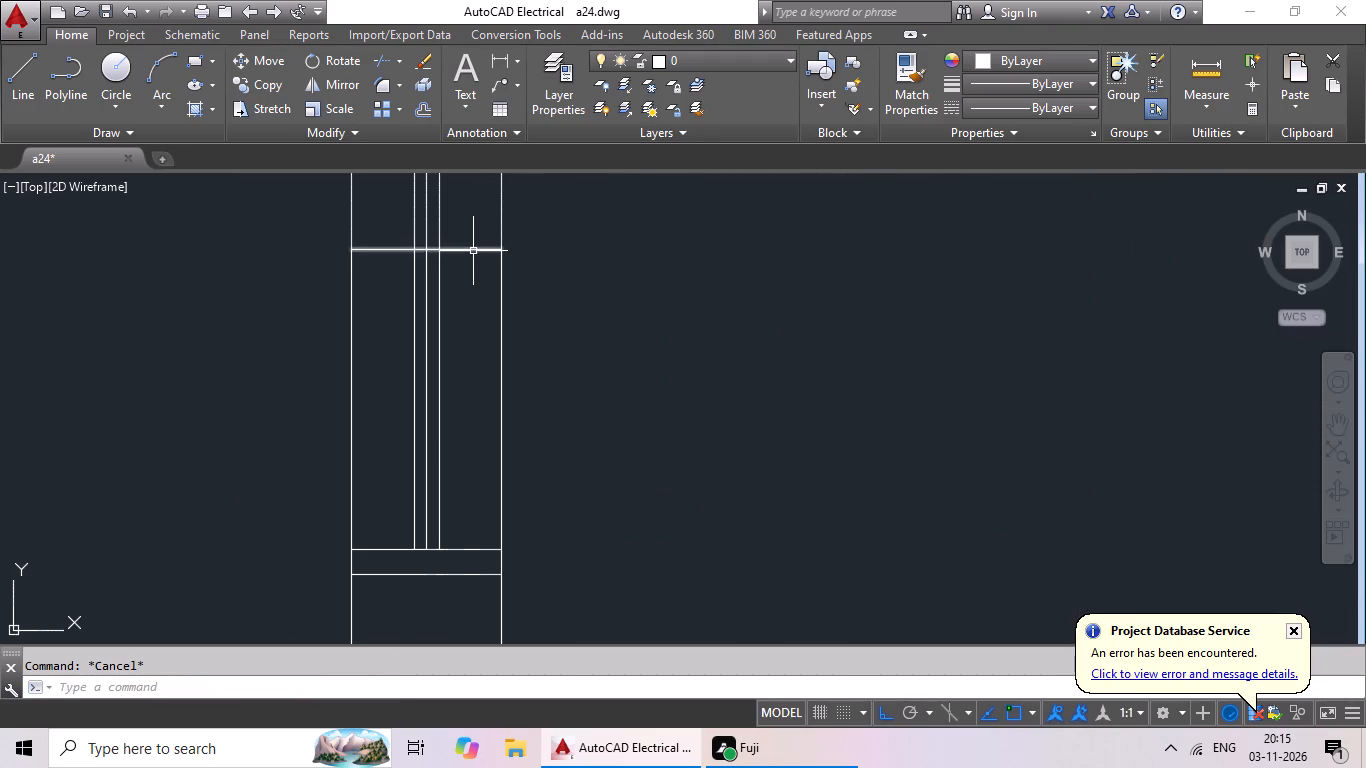
pyautogui.click(473, 251)
pyautogui.press('Delete')
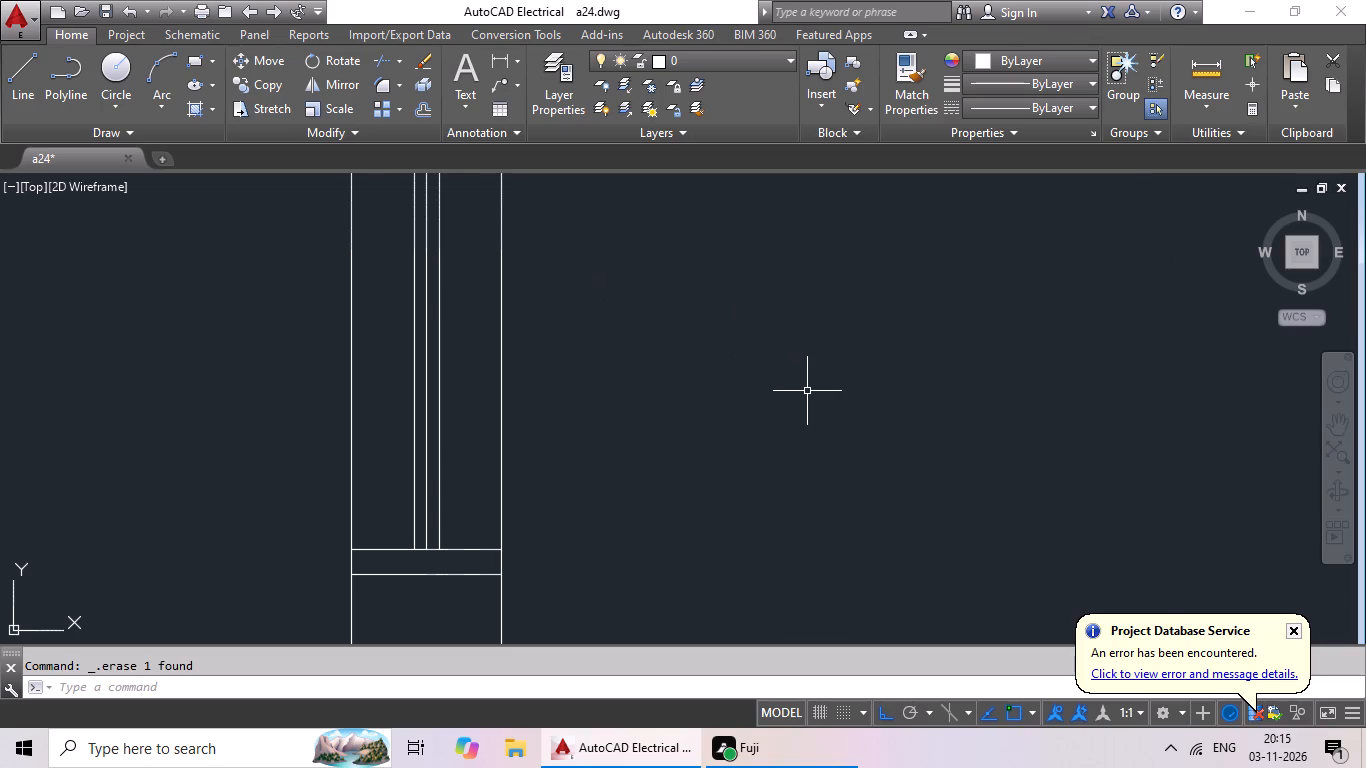
# Draw a short horizontal line across the upper small east room's west wall, just north of that room's southwest corner.
pyautogui.scroll(-5, 812, 378)
pyautogui.moveTo(865, 370); pyautogui.dragTo(349, 209, button='middle')
pyautogui.scroll(-2, 480, 277)
pyautogui.moveTo(518, 338); pyautogui.dragTo(532, 483, button='middle')
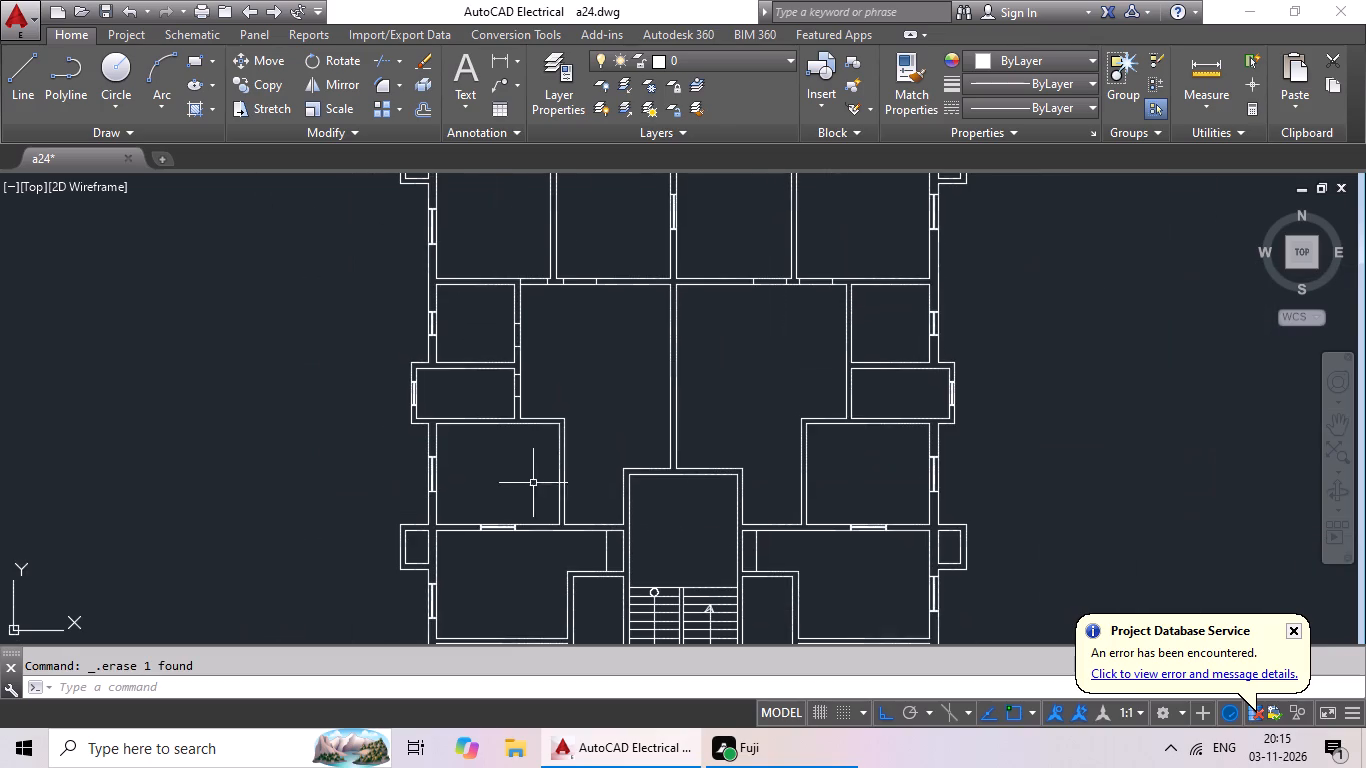
pyautogui.moveTo(592, 400); pyautogui.dragTo(755, 376, button='middle')
pyautogui.scroll(2, 711, 364)
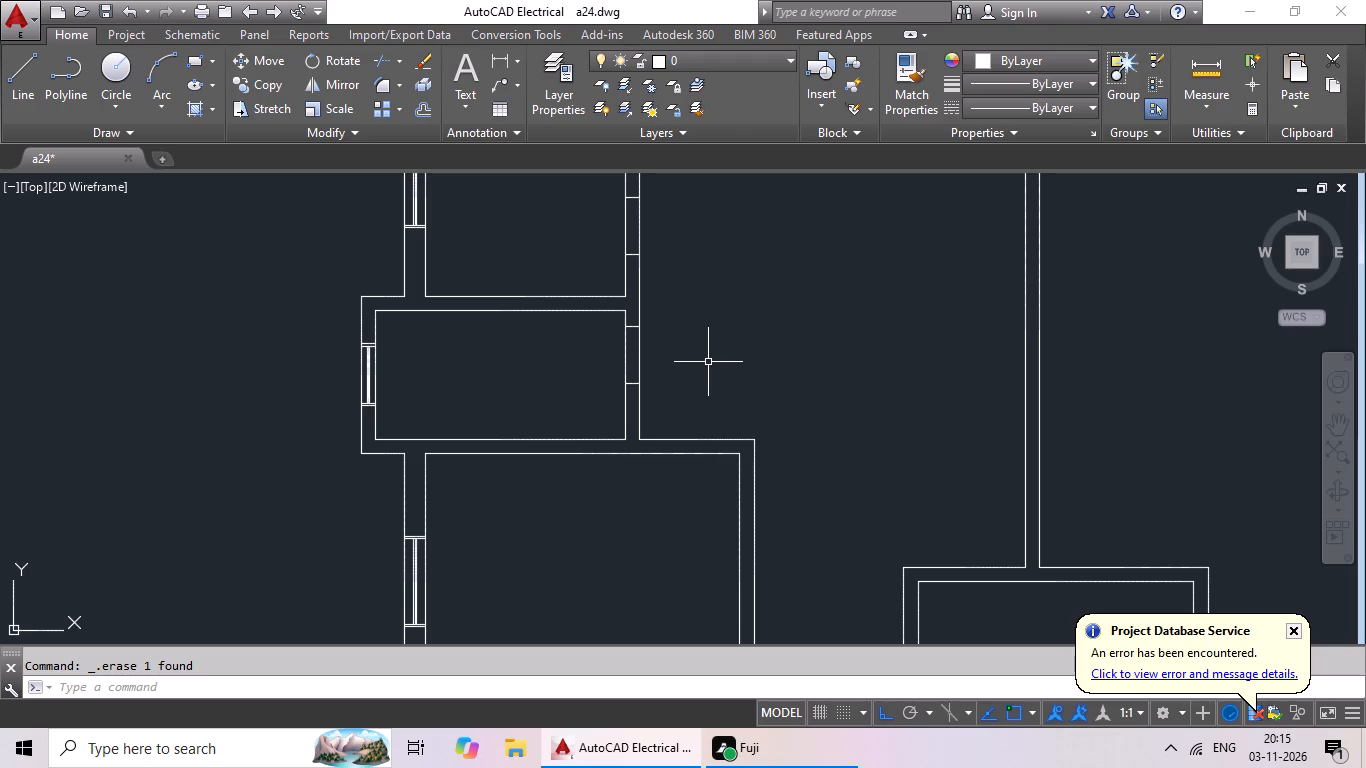
pyautogui.click(23, 93)
pyautogui.scroll(-2, 340, 240)
pyautogui.moveTo(491, 267); pyautogui.dragTo(371, 260, button='middle')
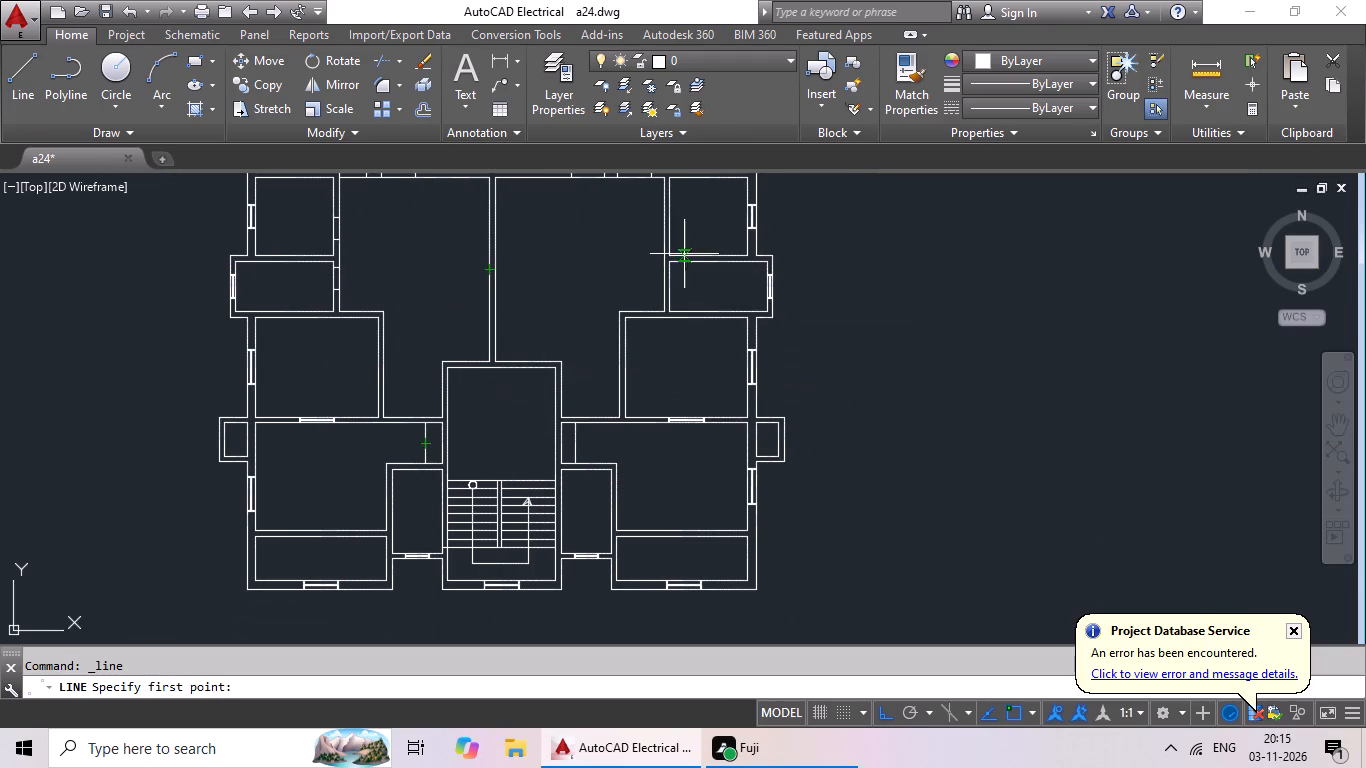
pyautogui.moveTo(683, 250); pyautogui.dragTo(632, 332, button='middle')
pyautogui.scroll(3, 632, 322)
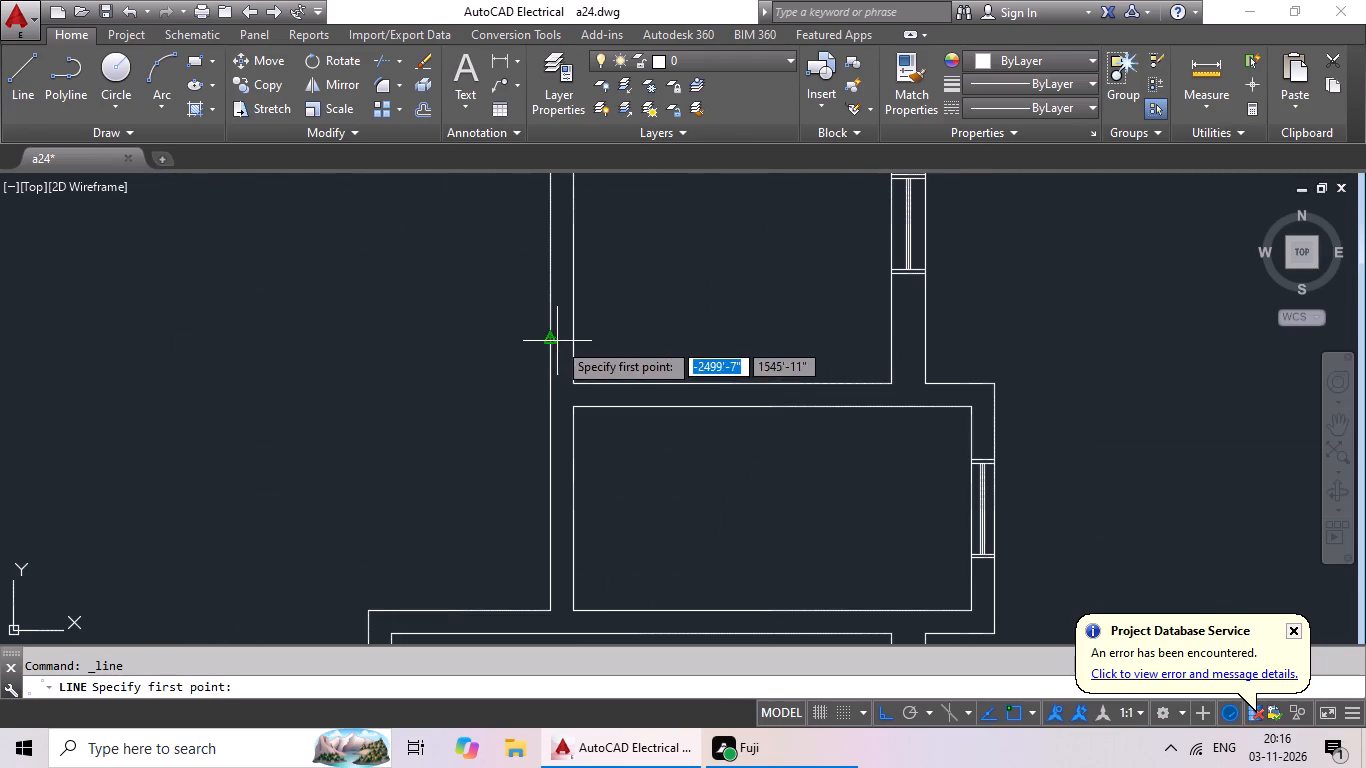
pyautogui.moveTo(557, 341); pyautogui.dragTo(517, 439, button='middle')
pyautogui.scroll(-3, 536, 418)
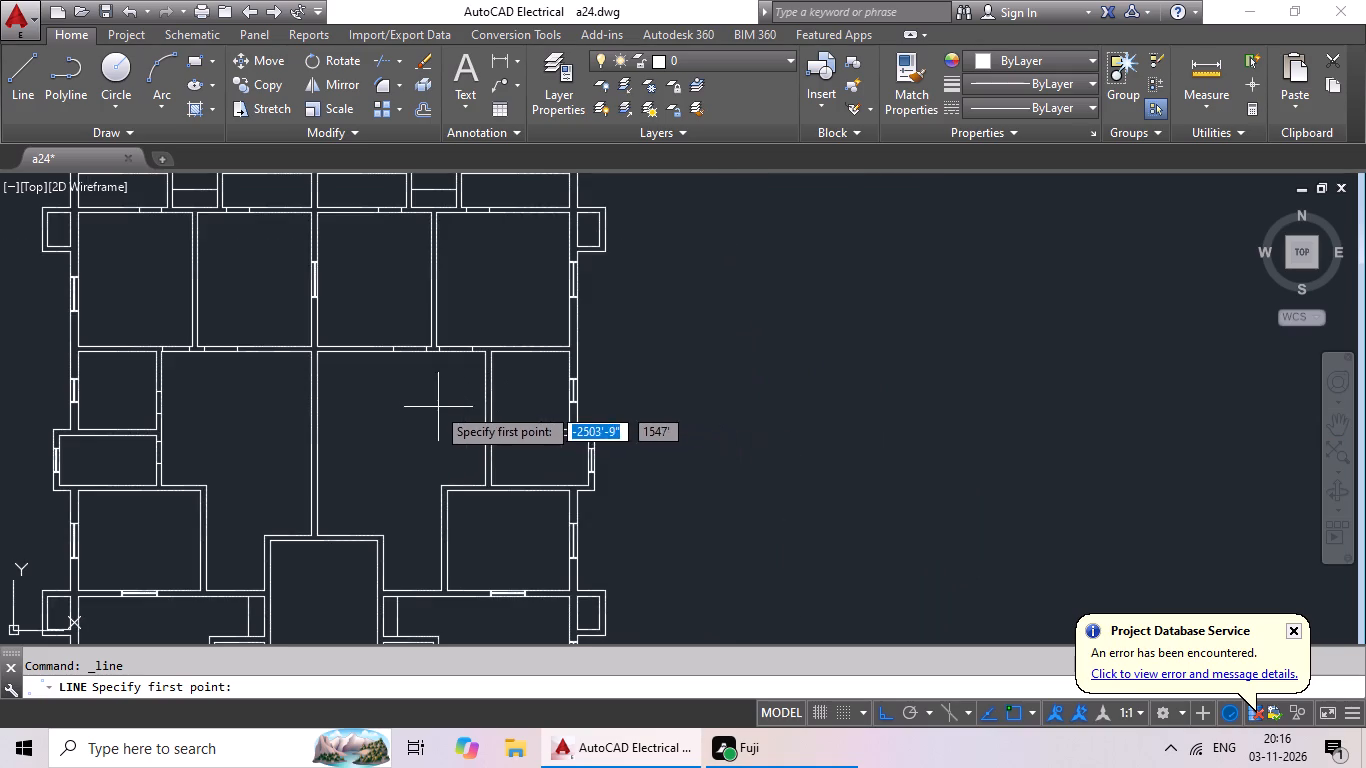
pyautogui.moveTo(434, 405); pyautogui.dragTo(621, 408, button='middle')
pyautogui.scroll(3, 713, 418)
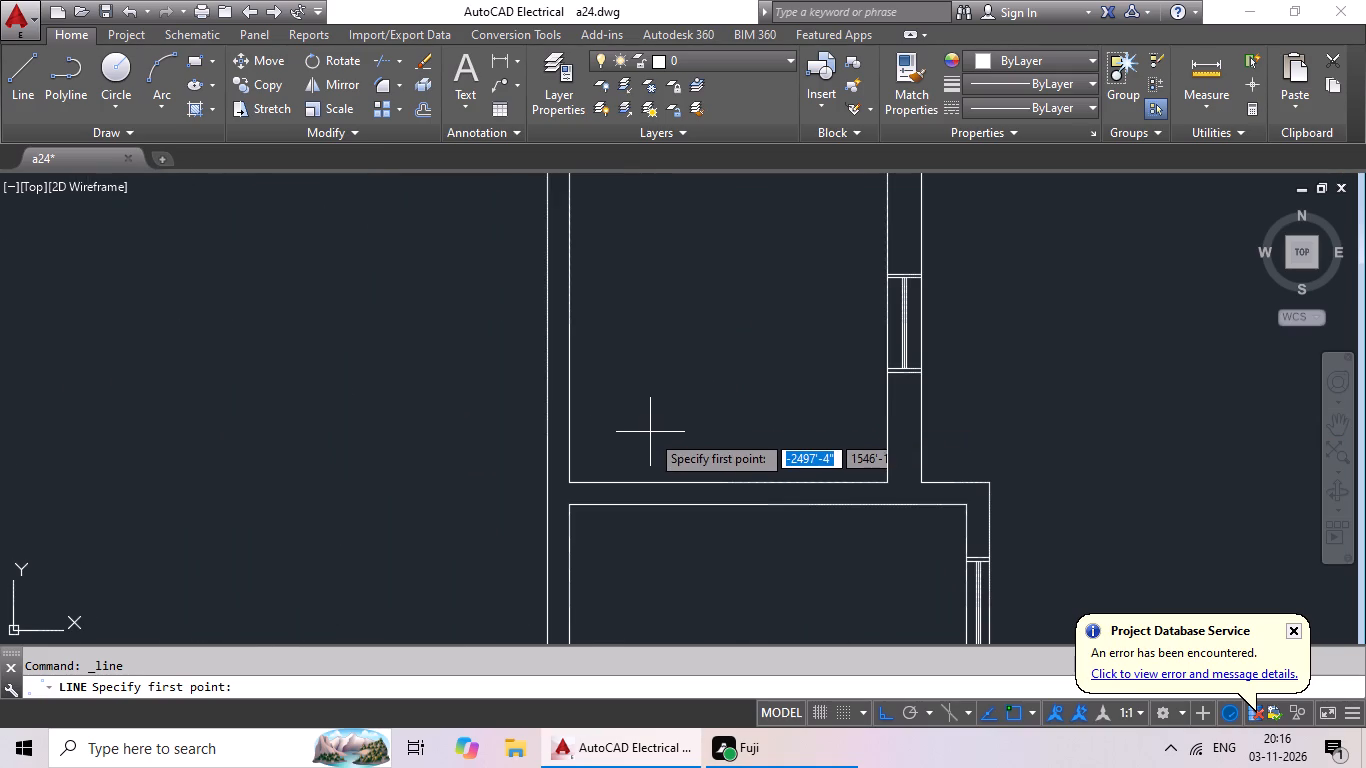
pyautogui.scroll(1, 610, 419)
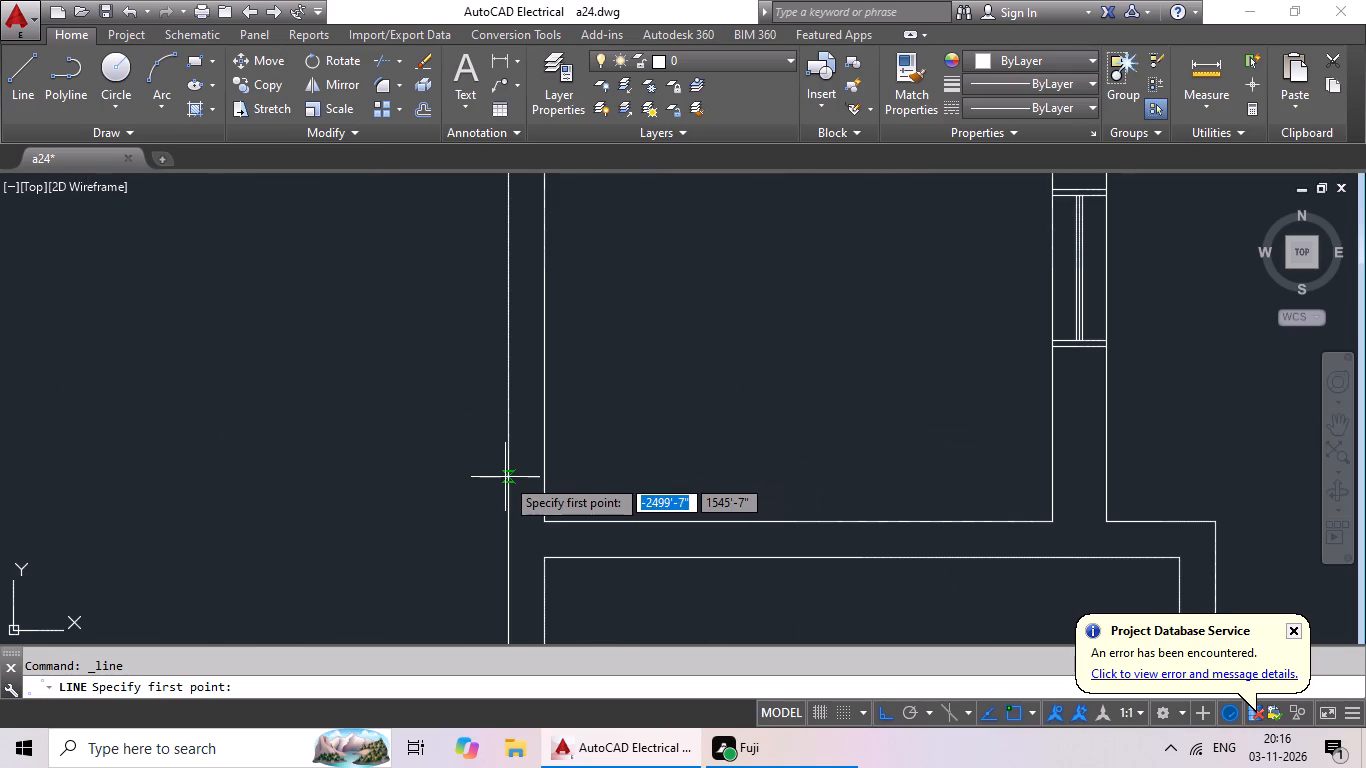
pyautogui.click(507, 461)
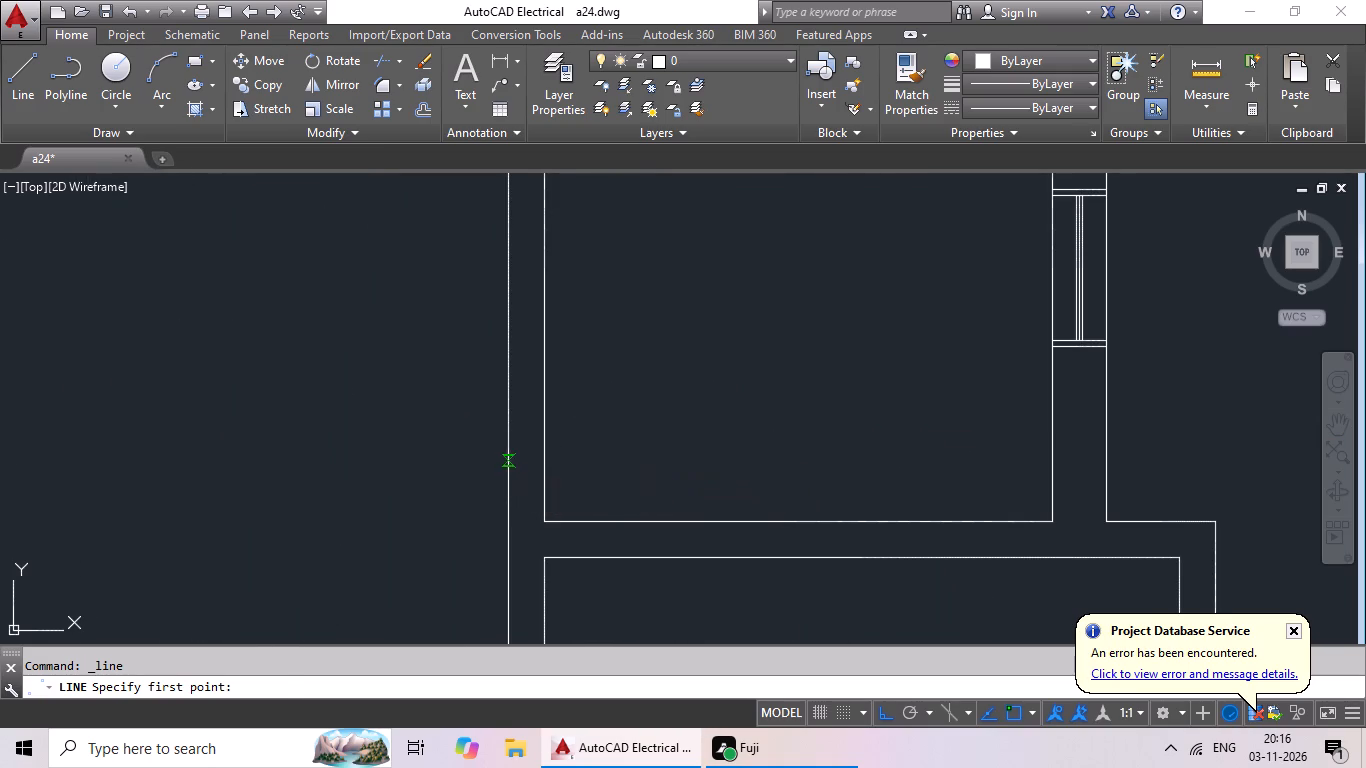
pyautogui.click(540, 461)
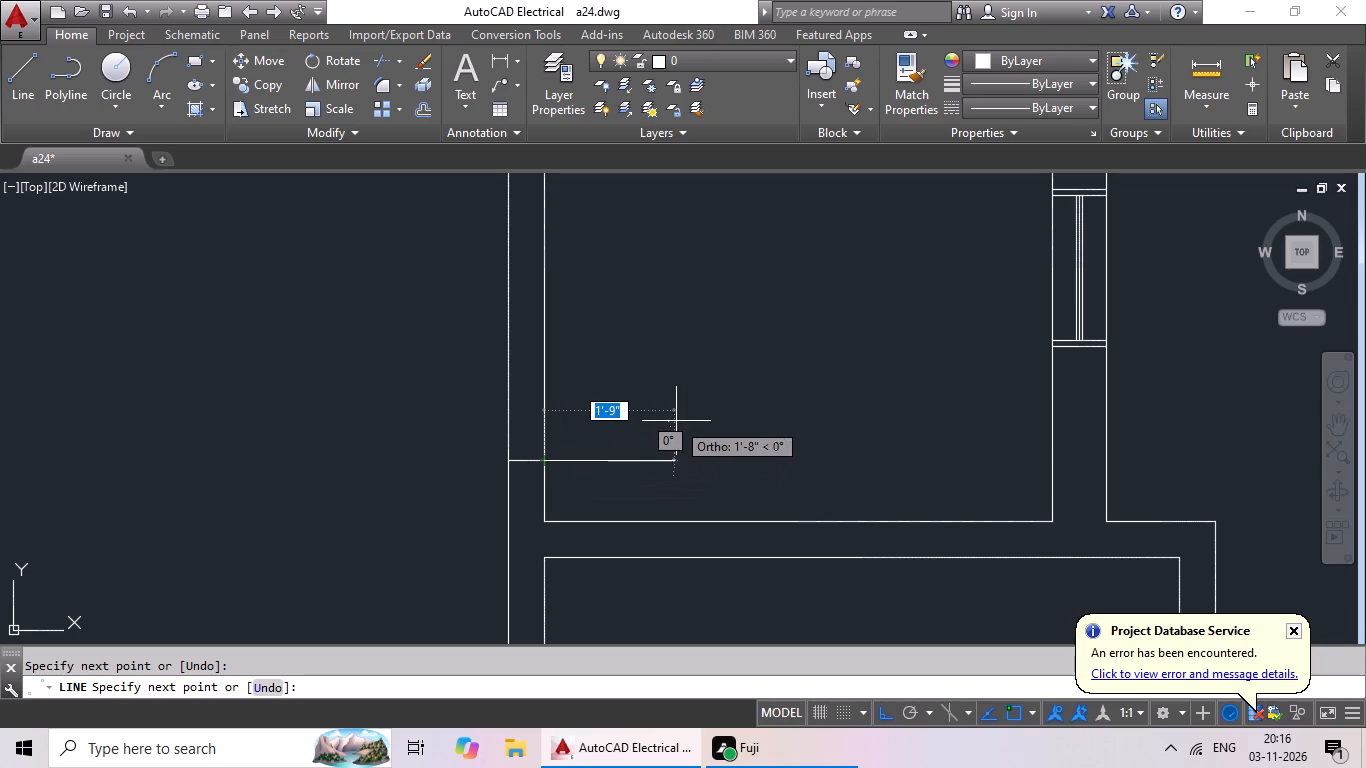
pyautogui.press('Escape')
pyautogui.scroll(-2, 676, 421)
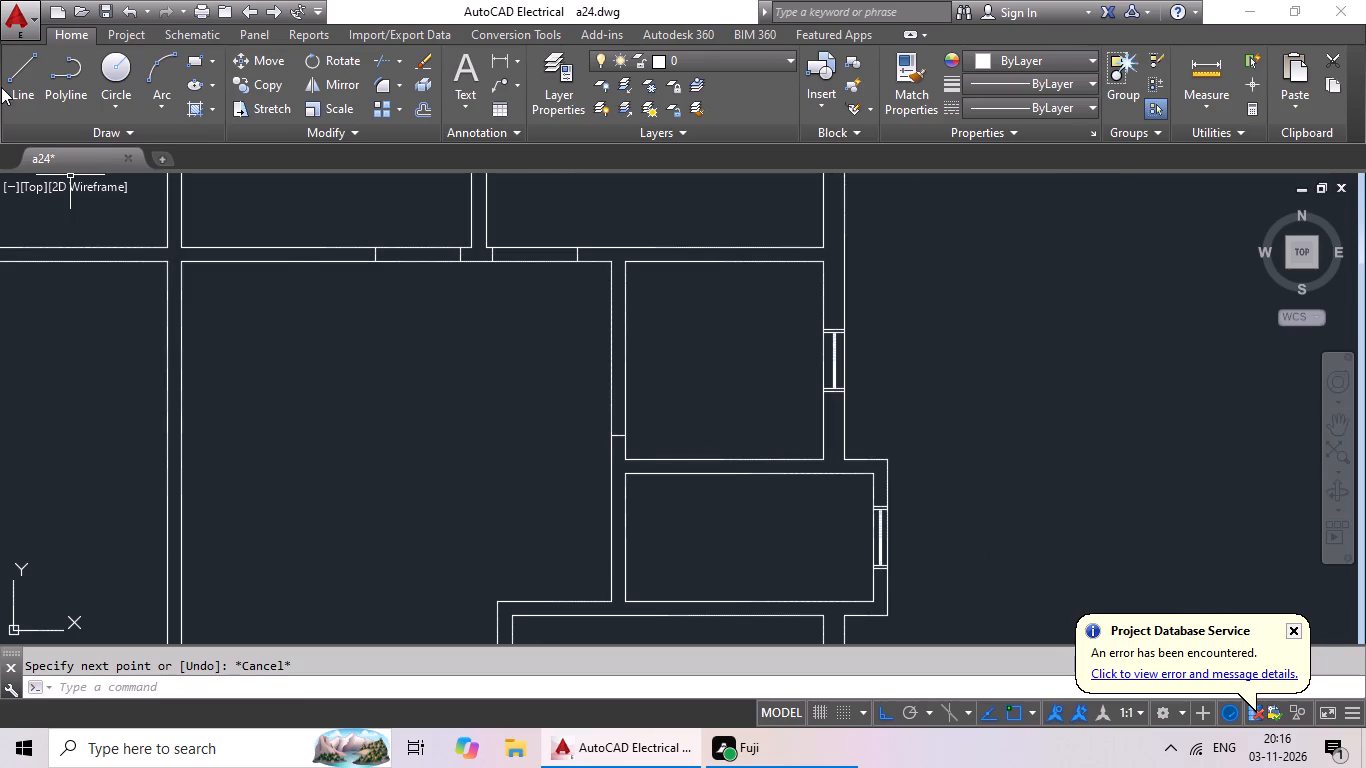
# Draw a short horizontal line across the lower small east room's west wall, just south of that room's northwest corner.
pyautogui.click(11, 83)
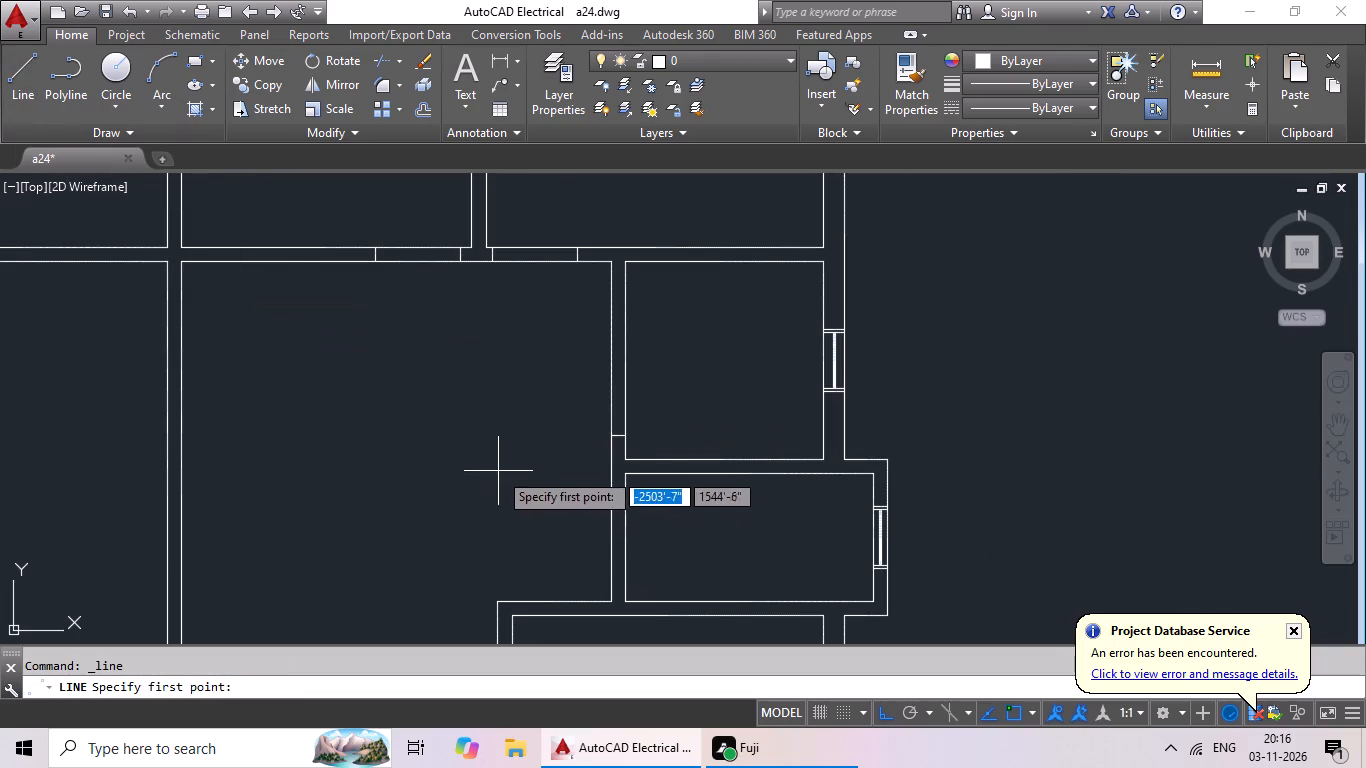
pyautogui.scroll(3, 629, 483)
pyautogui.scroll(-1, 626, 483)
pyautogui.moveTo(625, 481); pyautogui.dragTo(611, 411, button='middle')
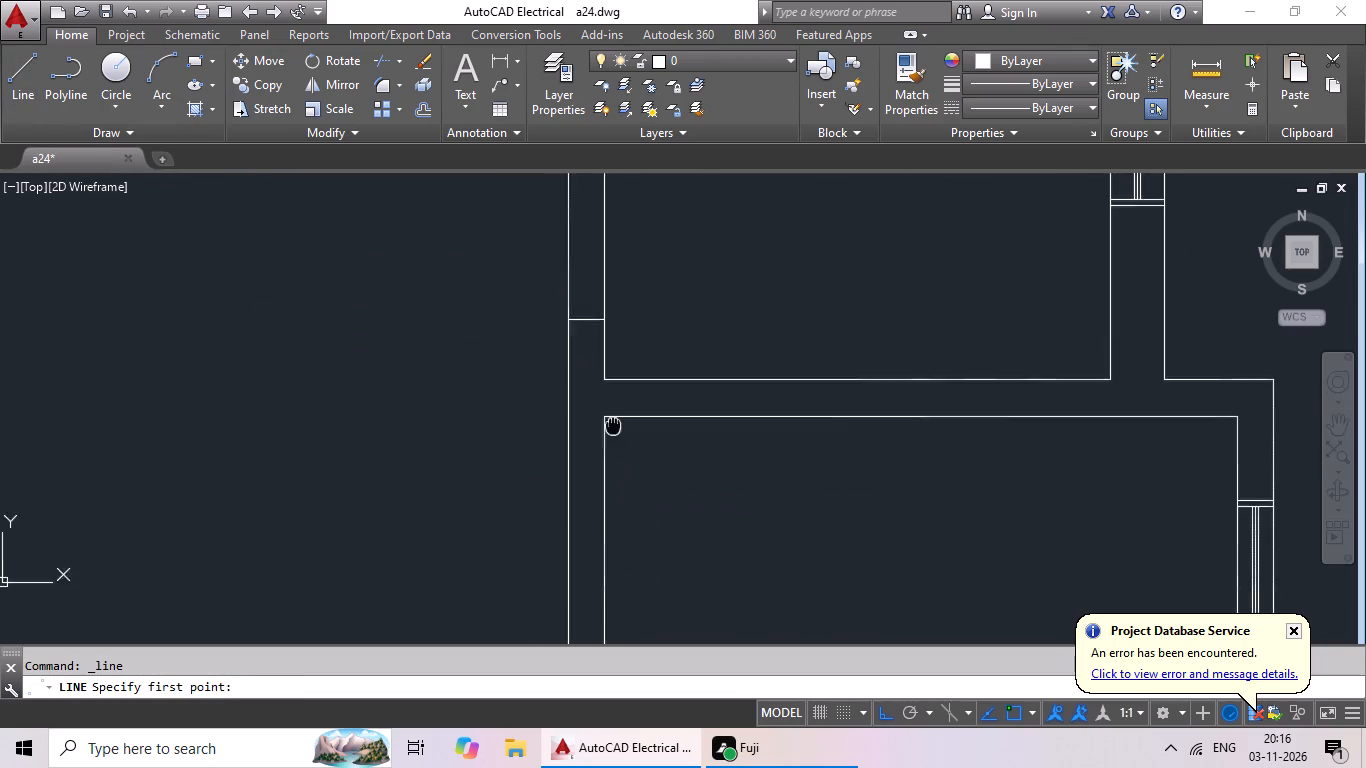
pyautogui.moveTo(611, 411); pyautogui.dragTo(608, 378, button='middle')
pyautogui.click(560, 444)
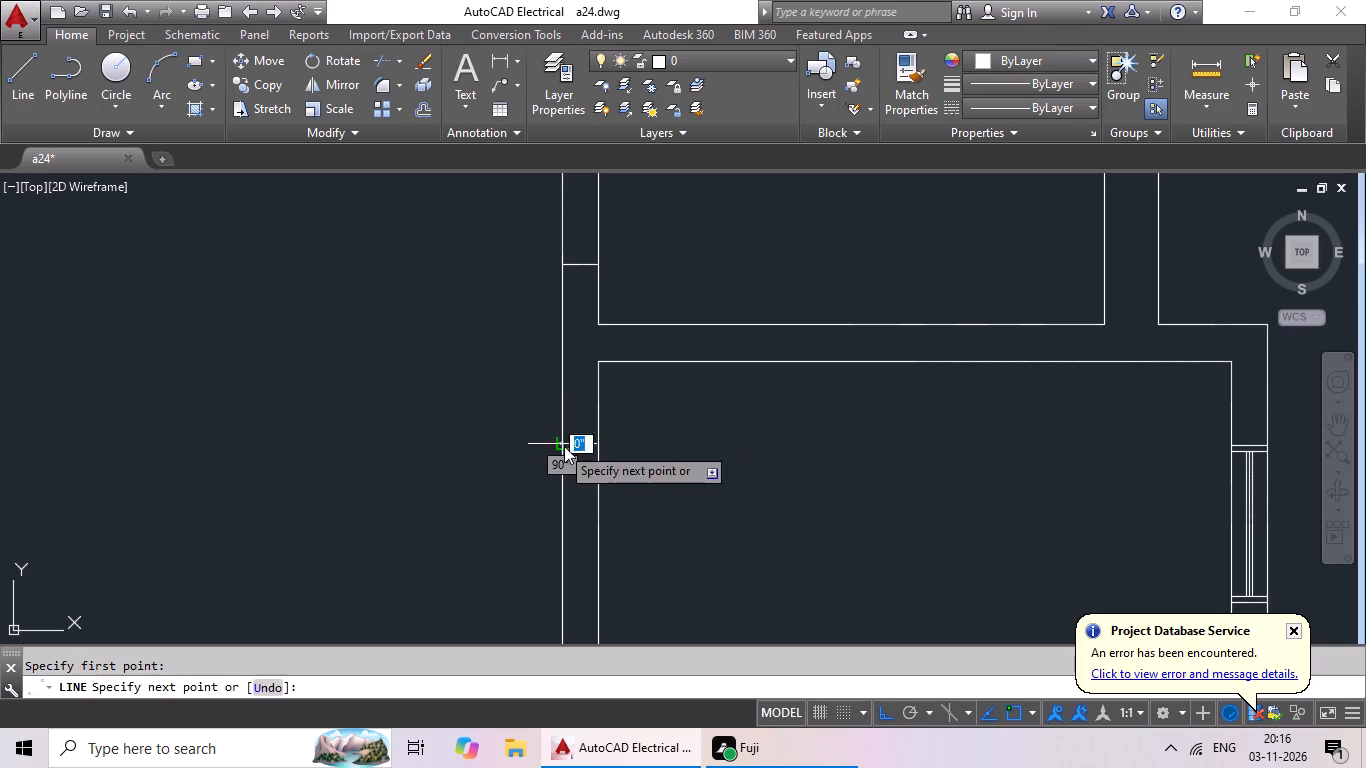
pyautogui.click(598, 443)
pyautogui.press('Escape')
pyautogui.scroll(-2, 796, 428)
pyautogui.moveTo(811, 441); pyautogui.dragTo(709, 427, button='middle')
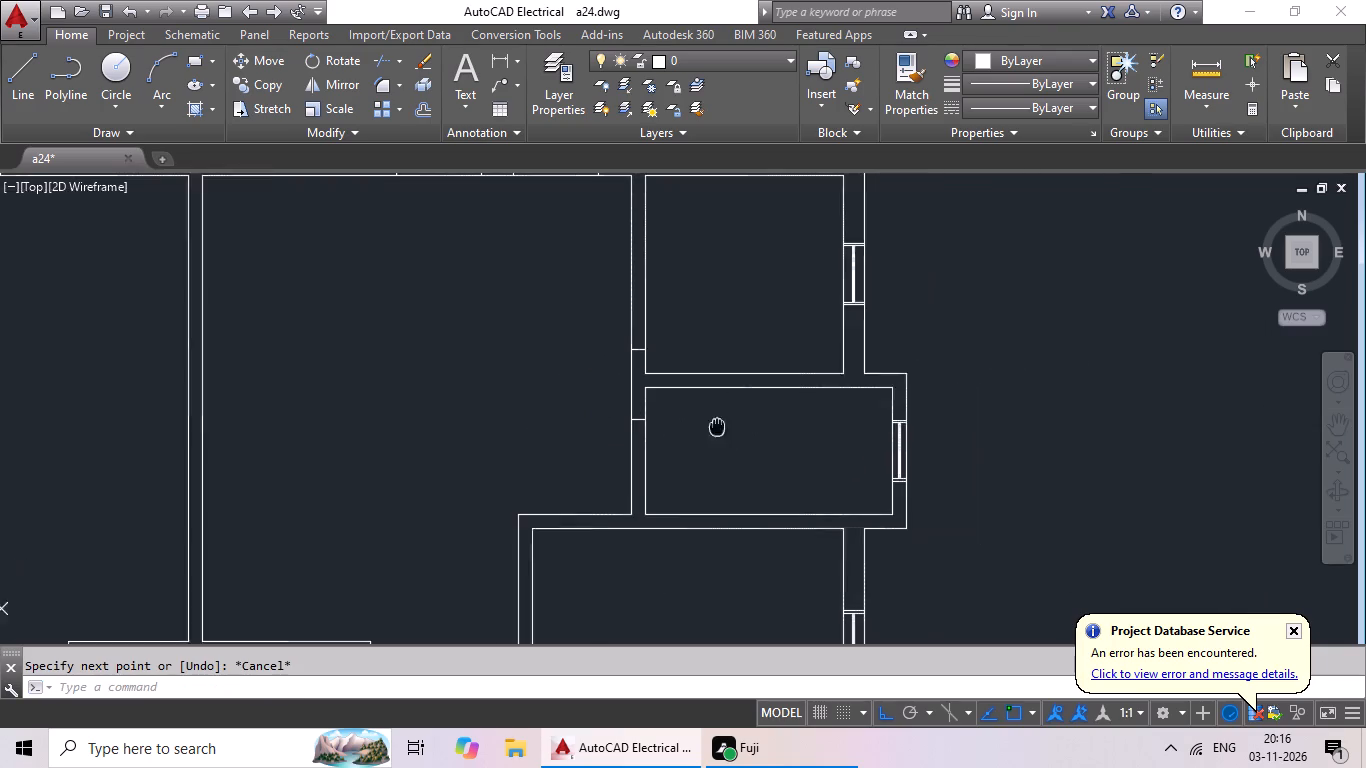
pyautogui.moveTo(709, 427); pyautogui.dragTo(669, 439, button='middle')
pyautogui.press('Escape')
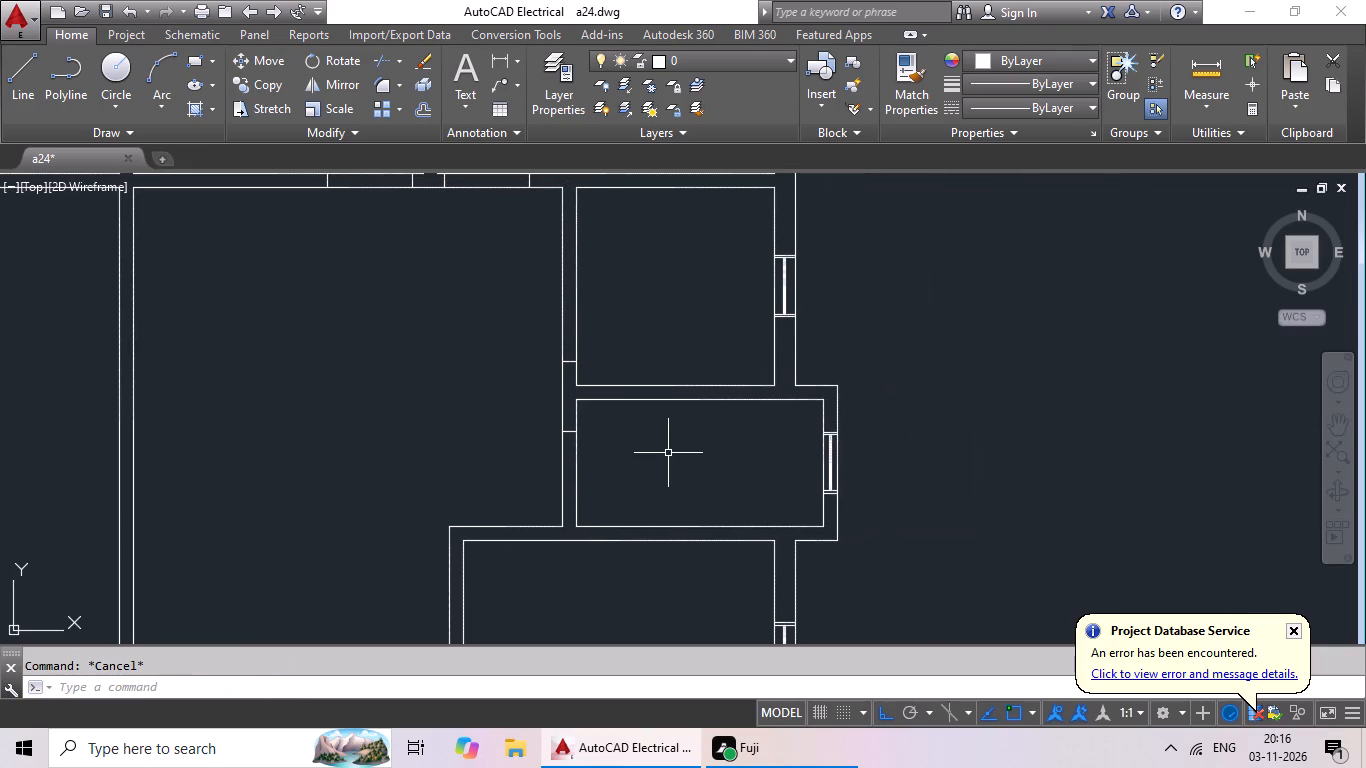
pyautogui.press('Escape')
pyautogui.press('Escape')
# Offset the short horizontal line in the upper small east room's west wall 2' to the north.
pyautogui.press('o')
pyautogui.press('Return')
pyautogui.press('2')
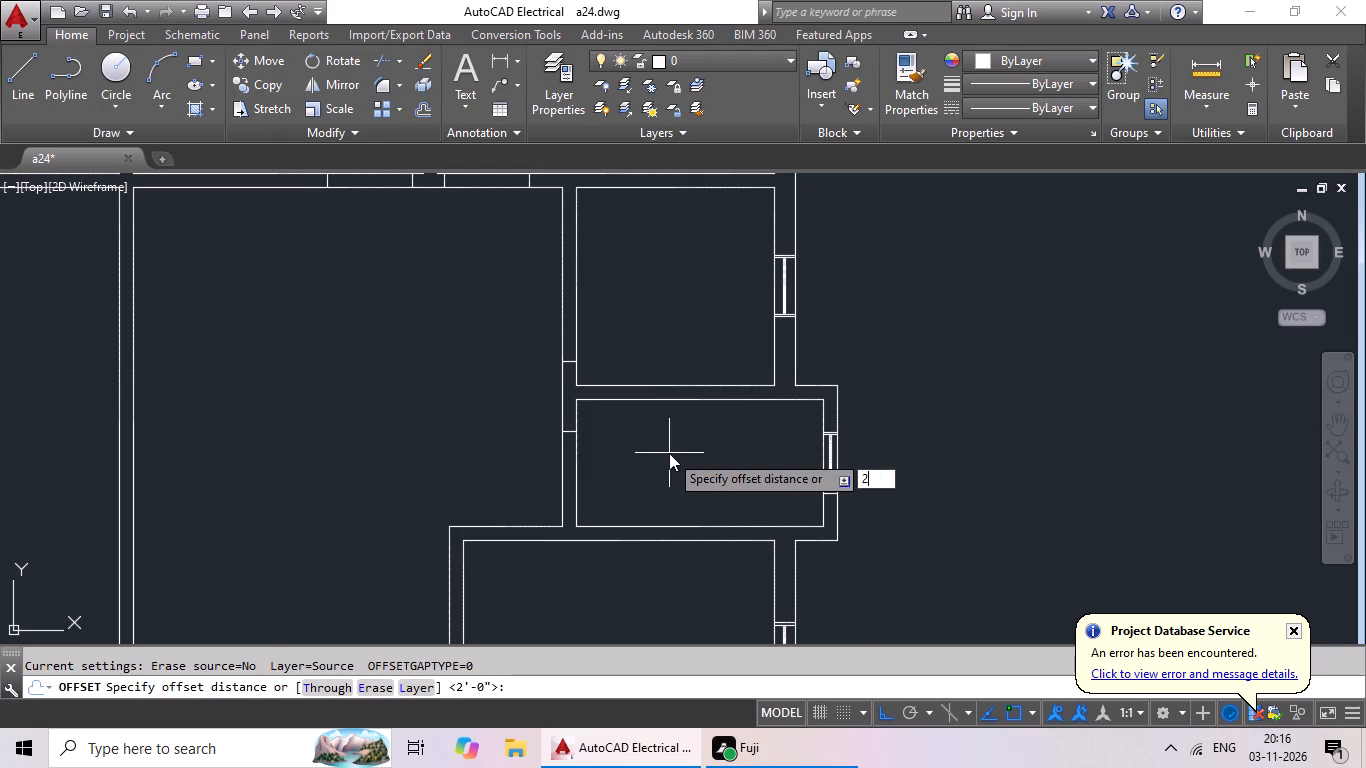
pyautogui.press("'")
pyautogui.press('Return')
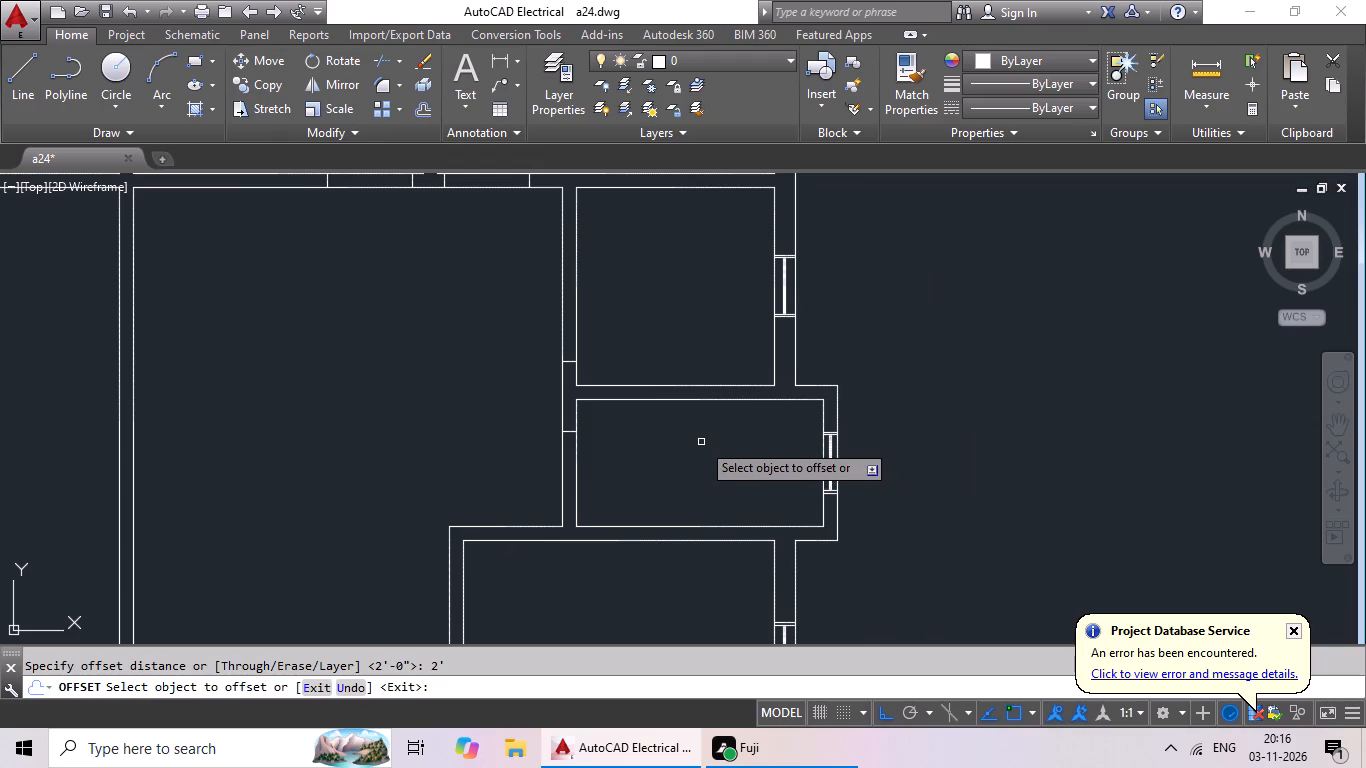
pyautogui.scroll(3, 587, 358)
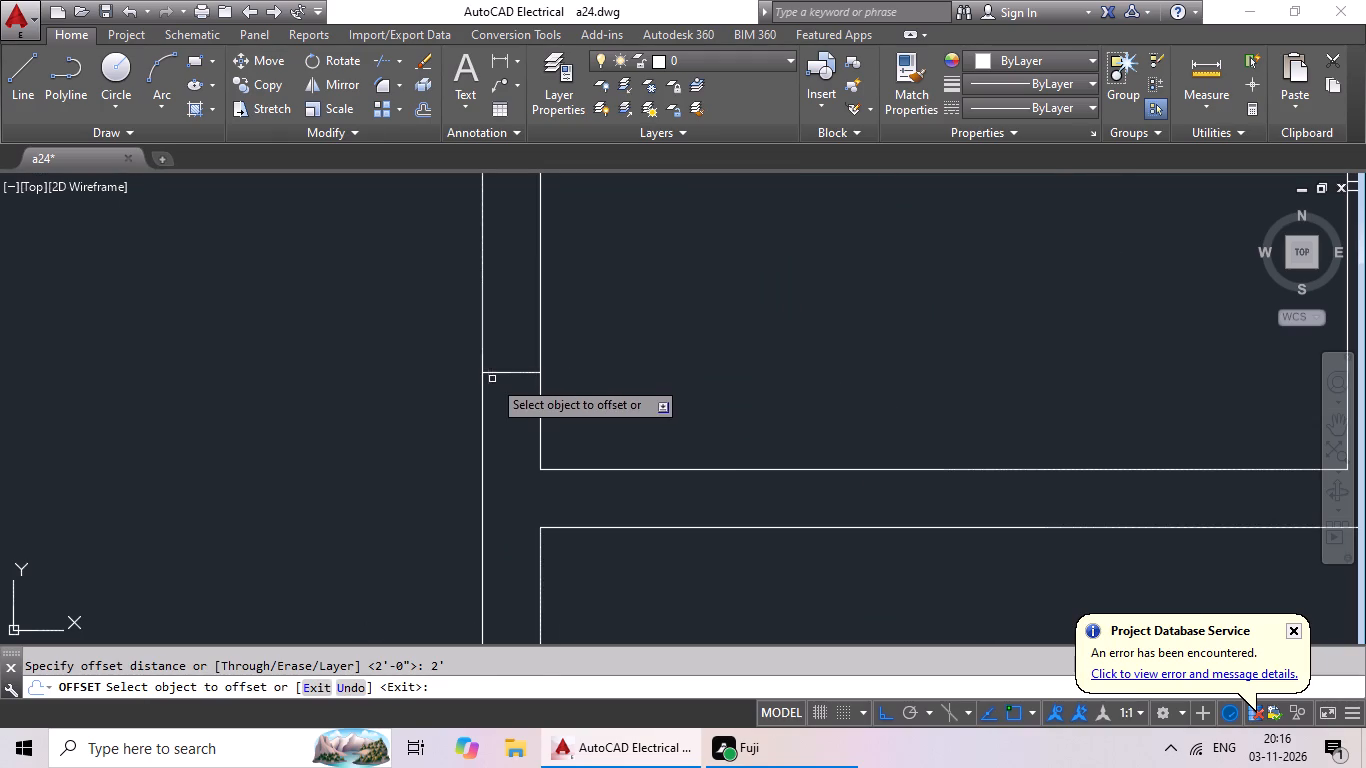
pyautogui.click(506, 373)
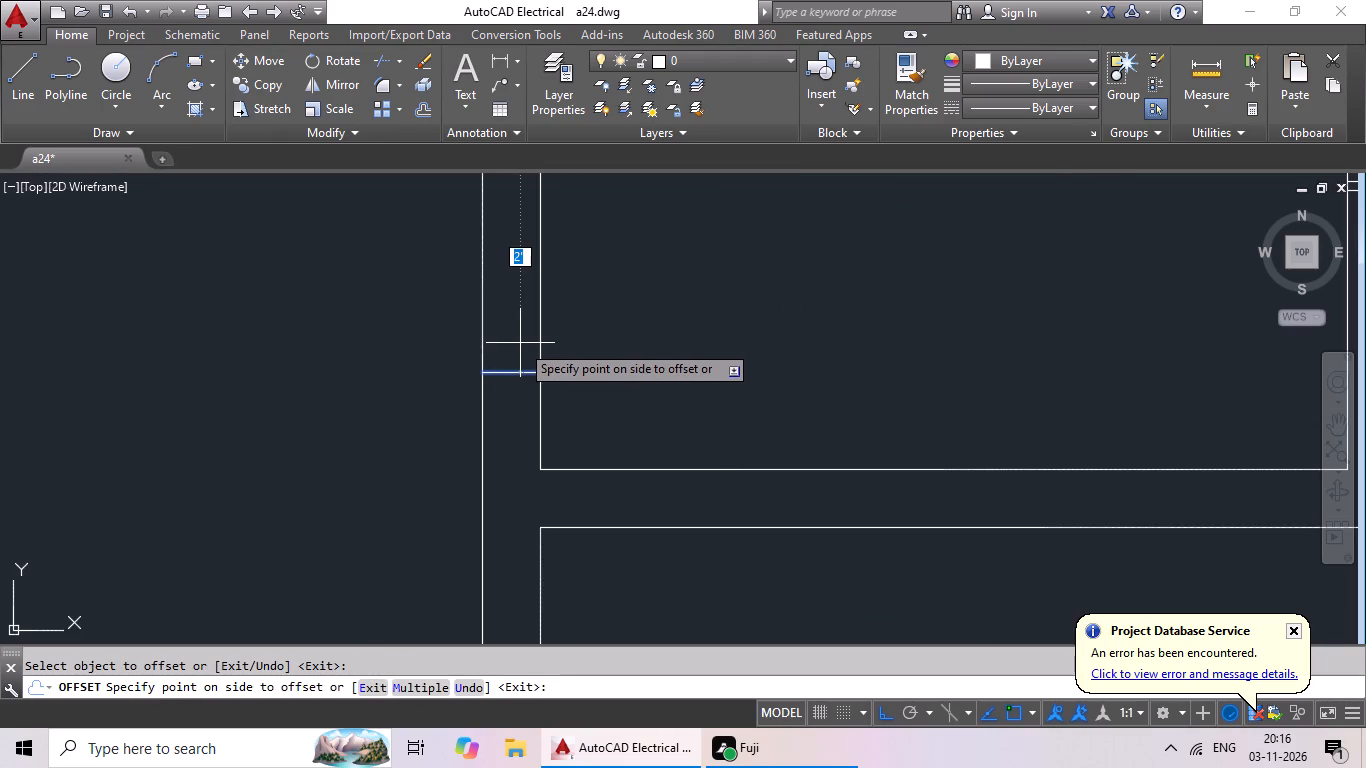
pyautogui.click(520, 342)
# Offset the short horizontal line in the lower small east room's west wall 2' to the south.
pyautogui.scroll(-4, 584, 340)
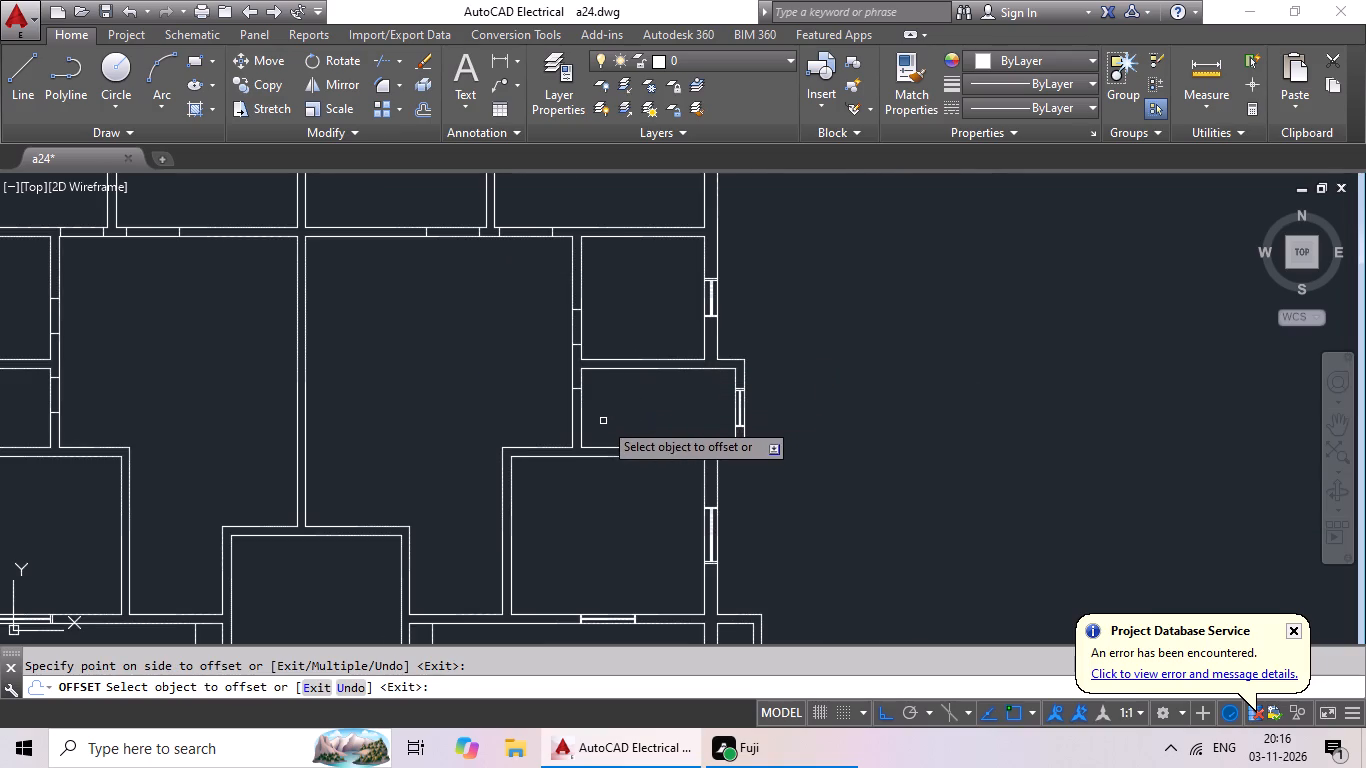
pyautogui.scroll(3, 603, 421)
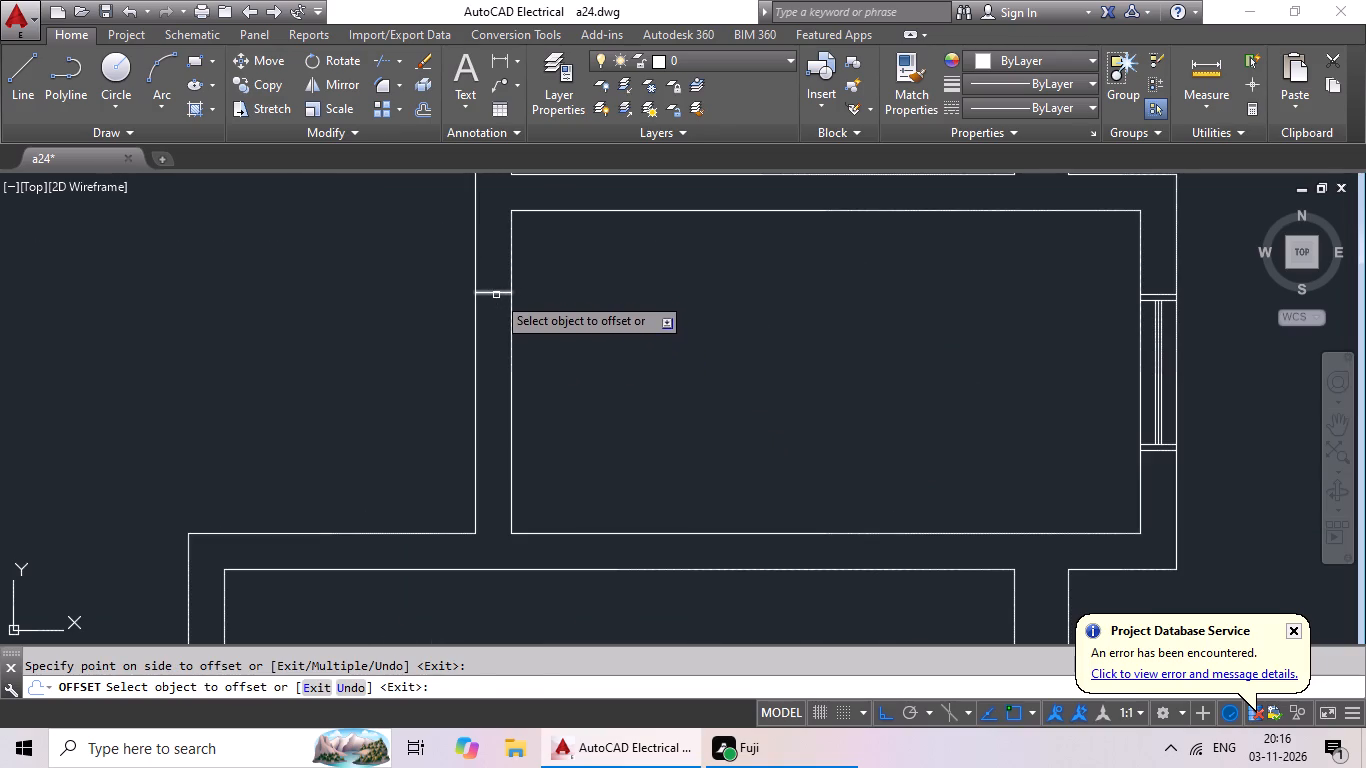
pyautogui.click(496, 295)
pyautogui.click(500, 328)
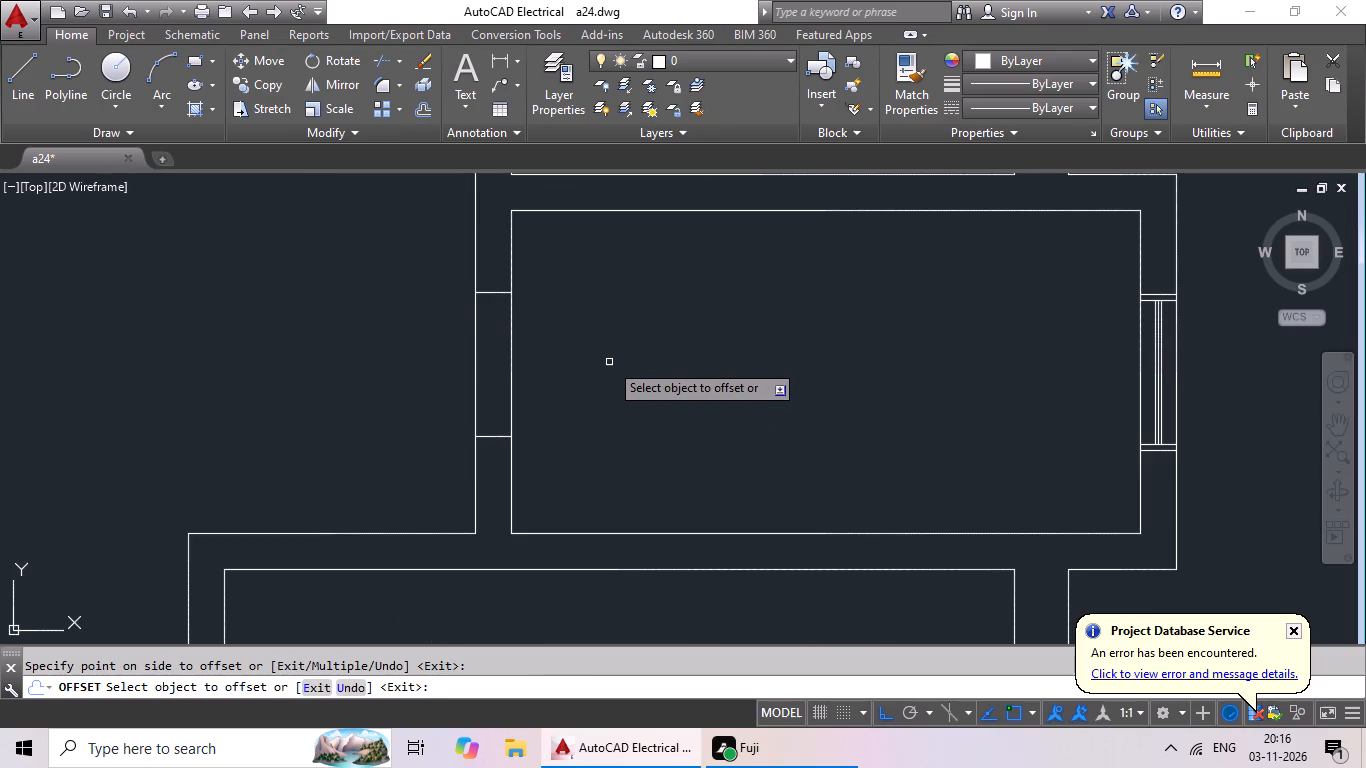
pyautogui.scroll(-3, 627, 366)
pyautogui.moveTo(476, 408); pyautogui.dragTo(744, 356, button='middle')
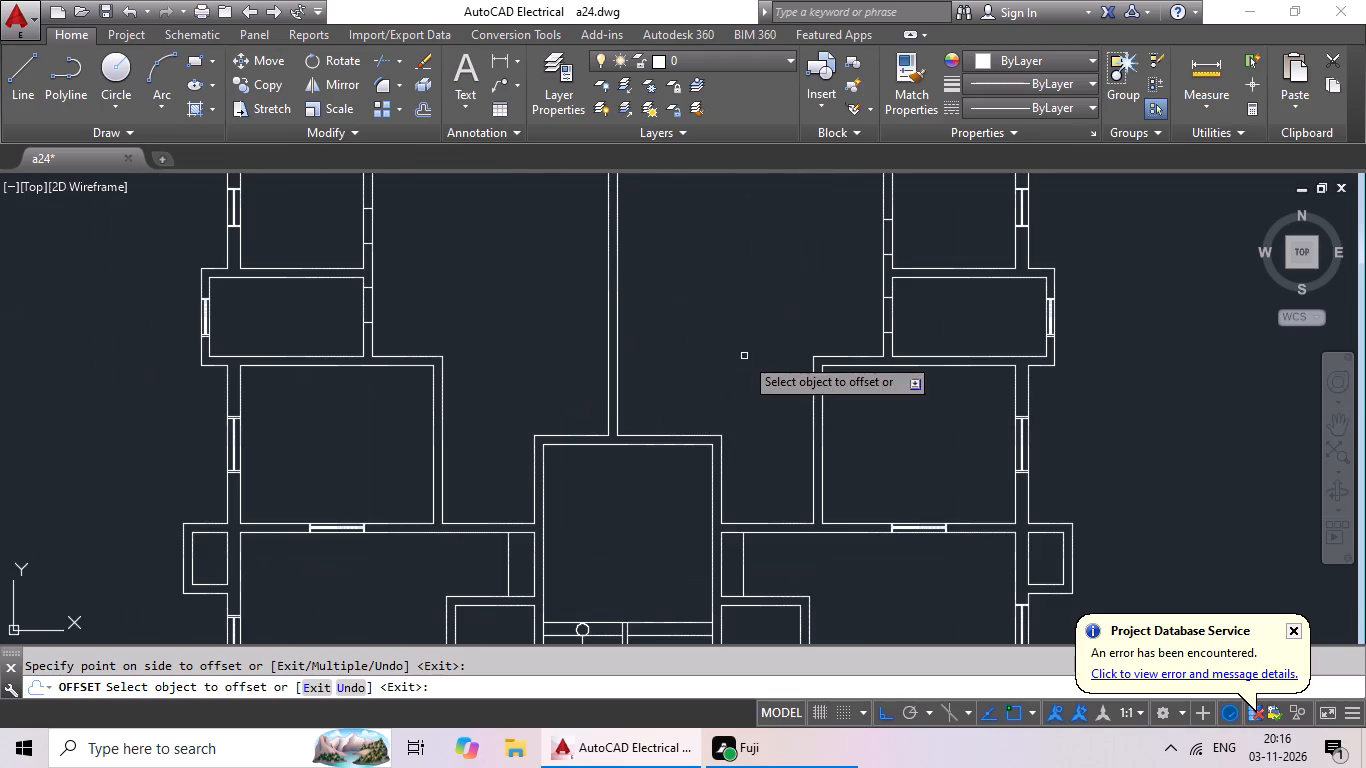
pyautogui.moveTo(736, 348); pyautogui.dragTo(633, 389, button='middle')
pyautogui.press('Escape')
pyautogui.press('Escape')
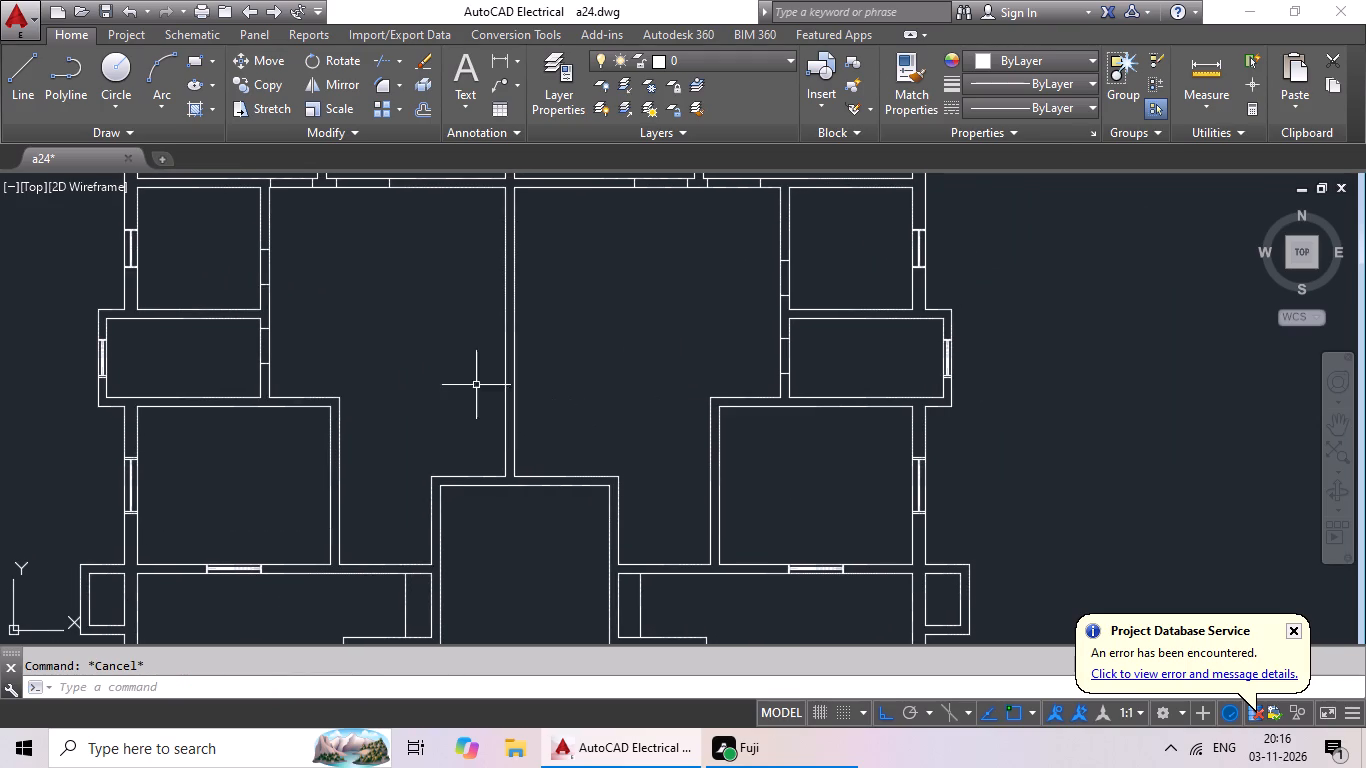
# Draw a 6" vertical line across the north wall of the room below the small west rooms, west of its northeast corner.
pyautogui.click(24, 77)
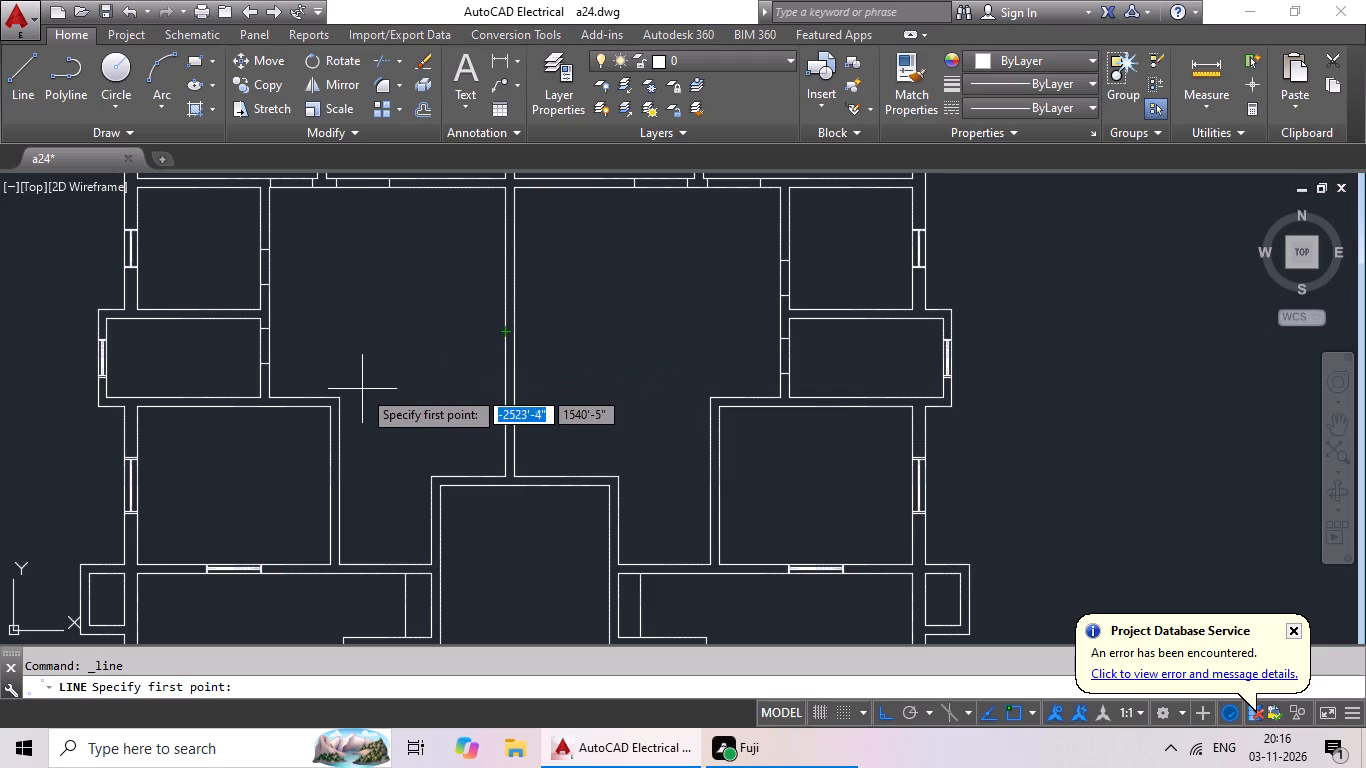
pyautogui.moveTo(370, 382); pyautogui.dragTo(438, 350, button='middle')
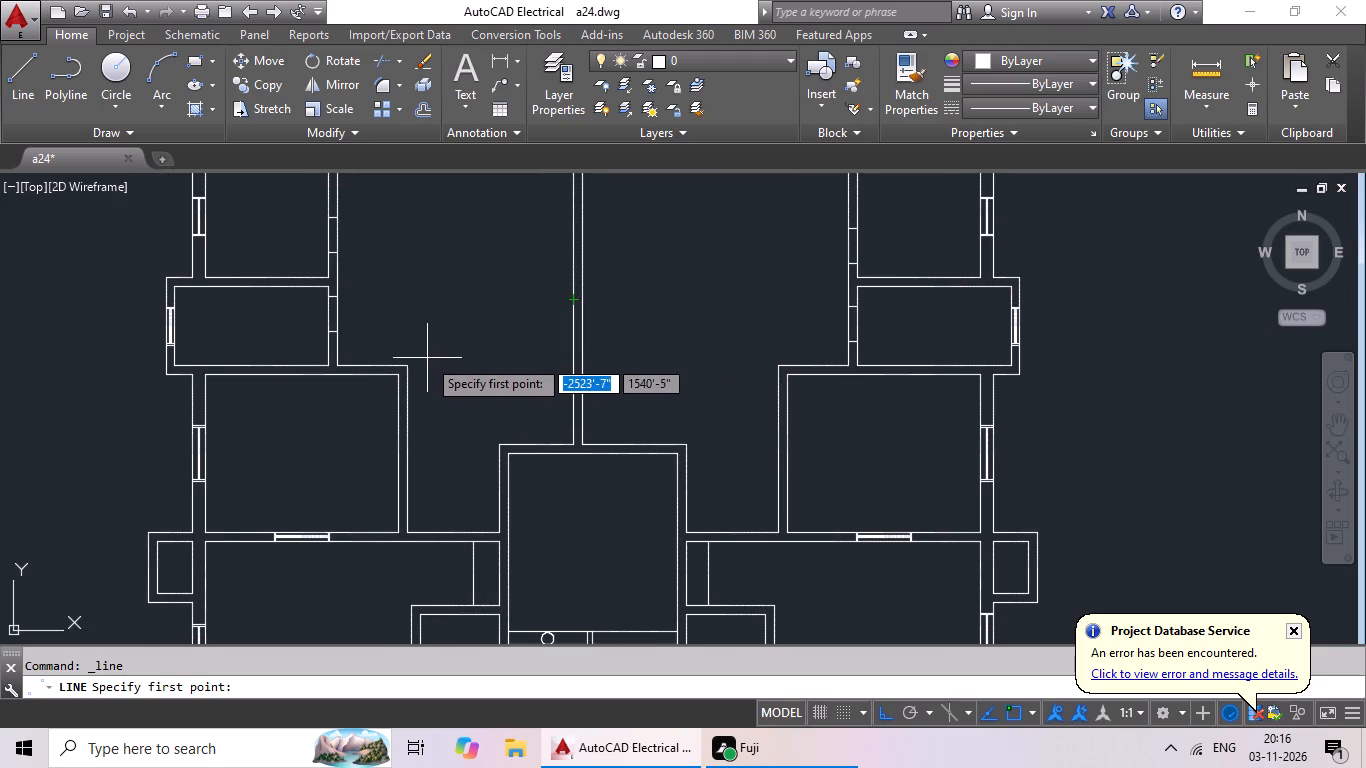
pyautogui.scroll(5, 358, 365)
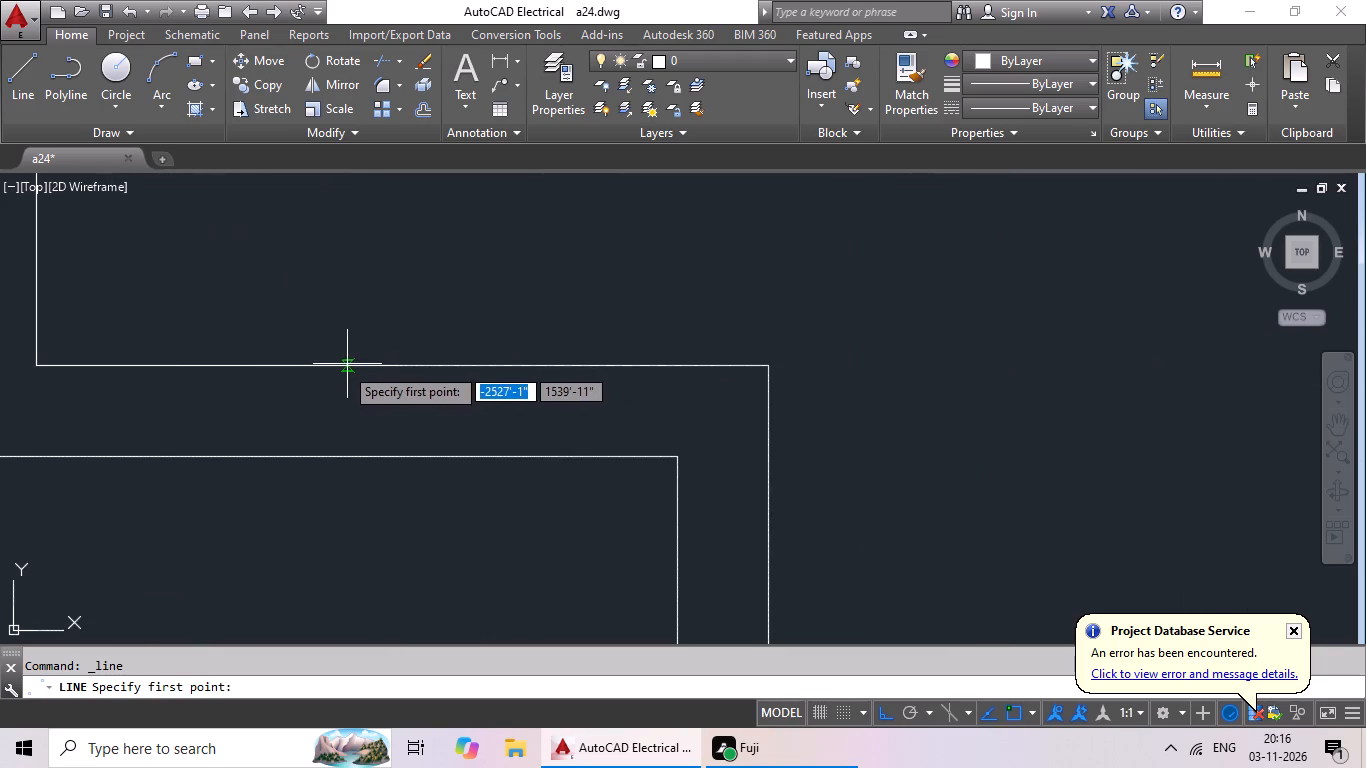
pyautogui.click(329, 368)
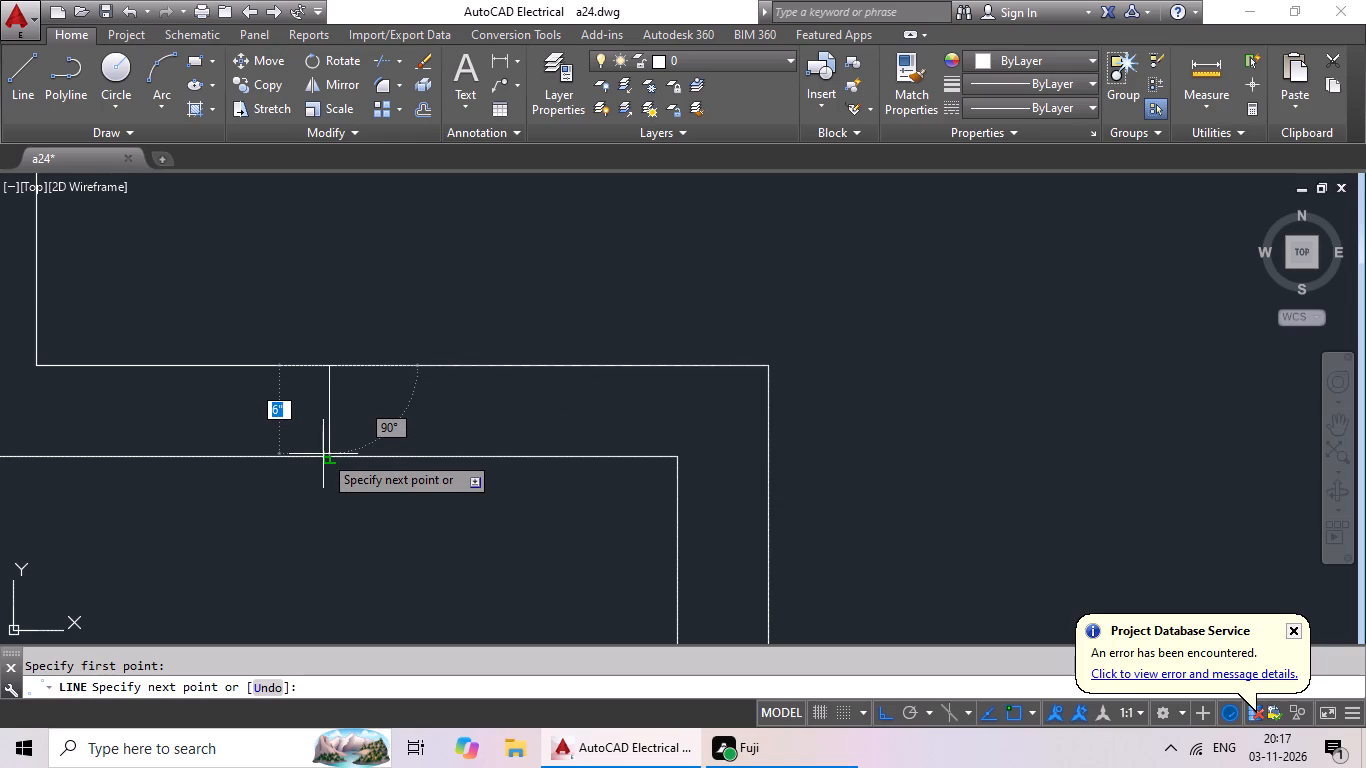
pyautogui.click(328, 458)
pyautogui.press('Escape')
pyautogui.press('Escape')
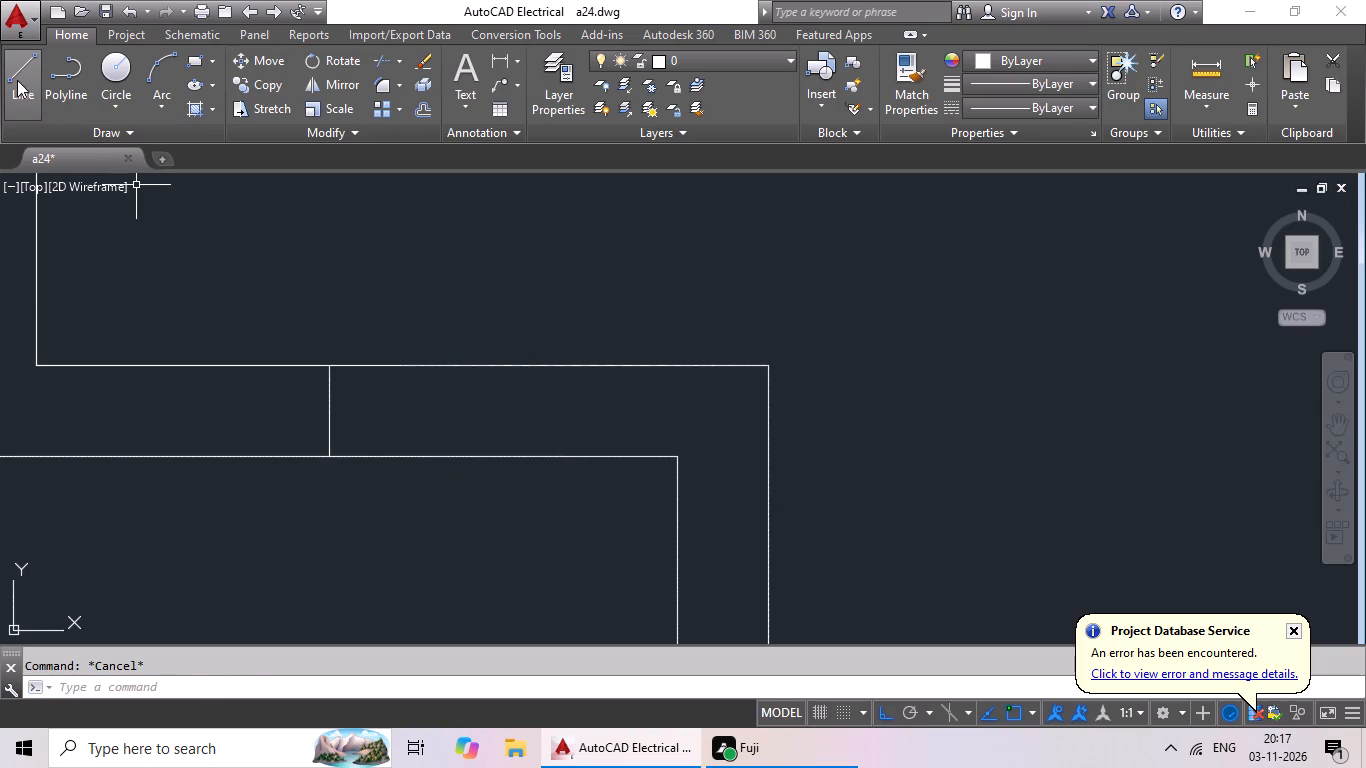
# Draw a short vertical line across the west hall passage's south wall, just east of the adjoining west room's southeast corner.
pyautogui.click(20, 76)
pyautogui.scroll(-3, 362, 322)
pyautogui.moveTo(447, 400); pyautogui.dragTo(485, 205, button='middle')
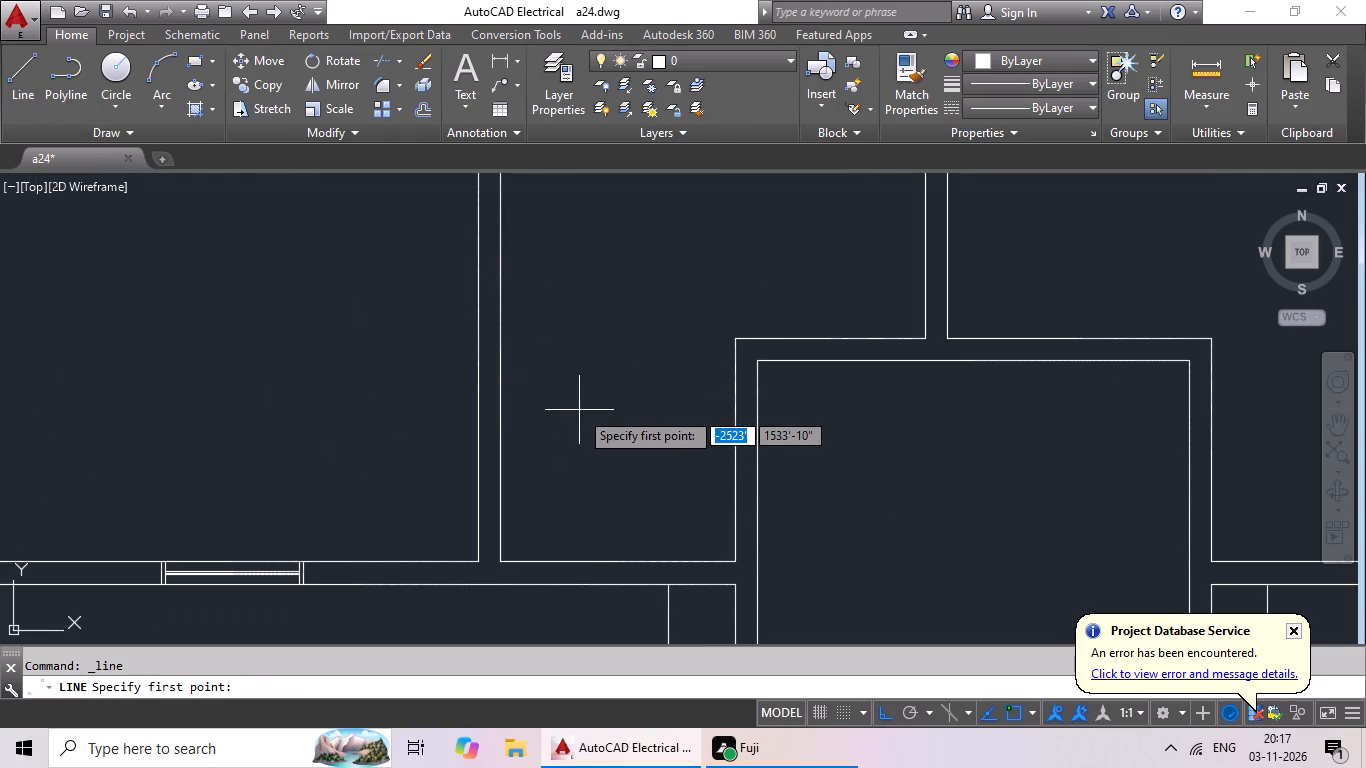
pyautogui.moveTo(555, 481); pyautogui.dragTo(569, 372, button='middle')
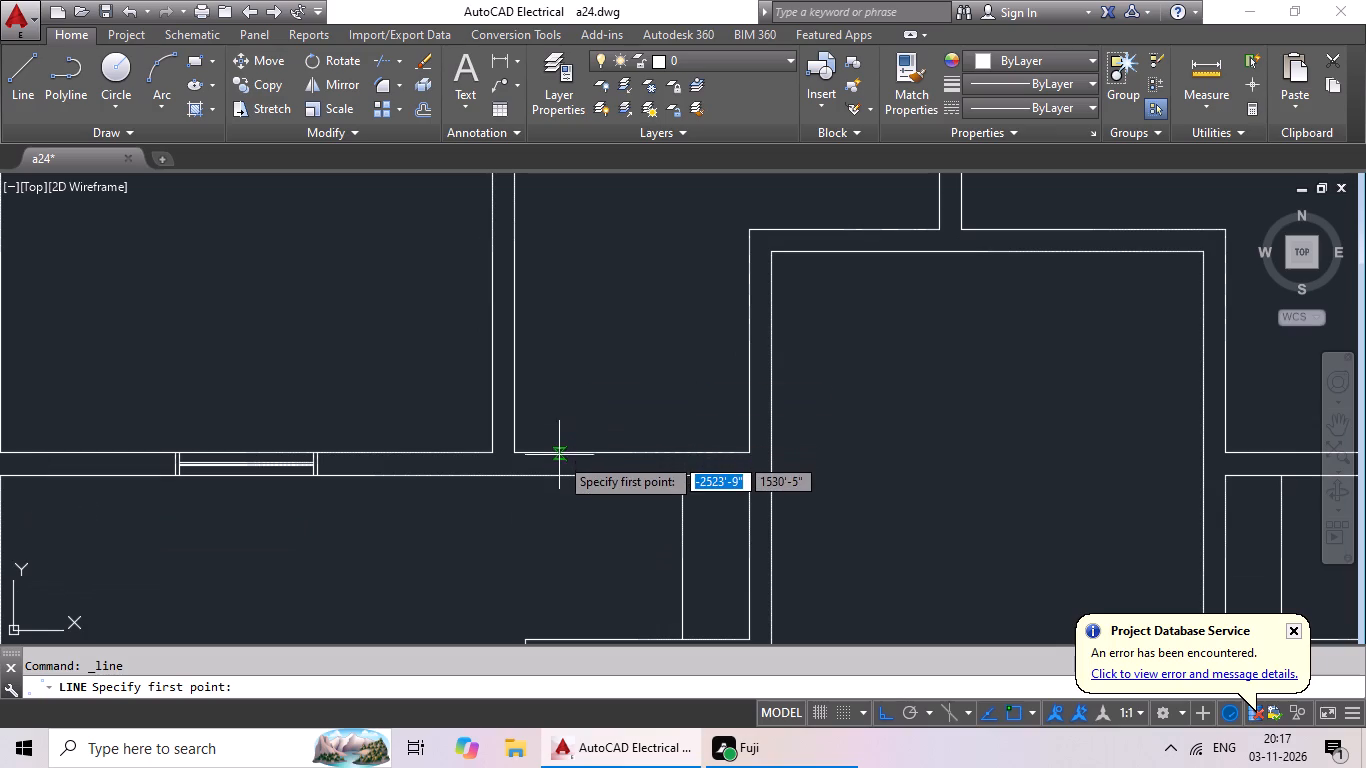
pyautogui.click(574, 452)
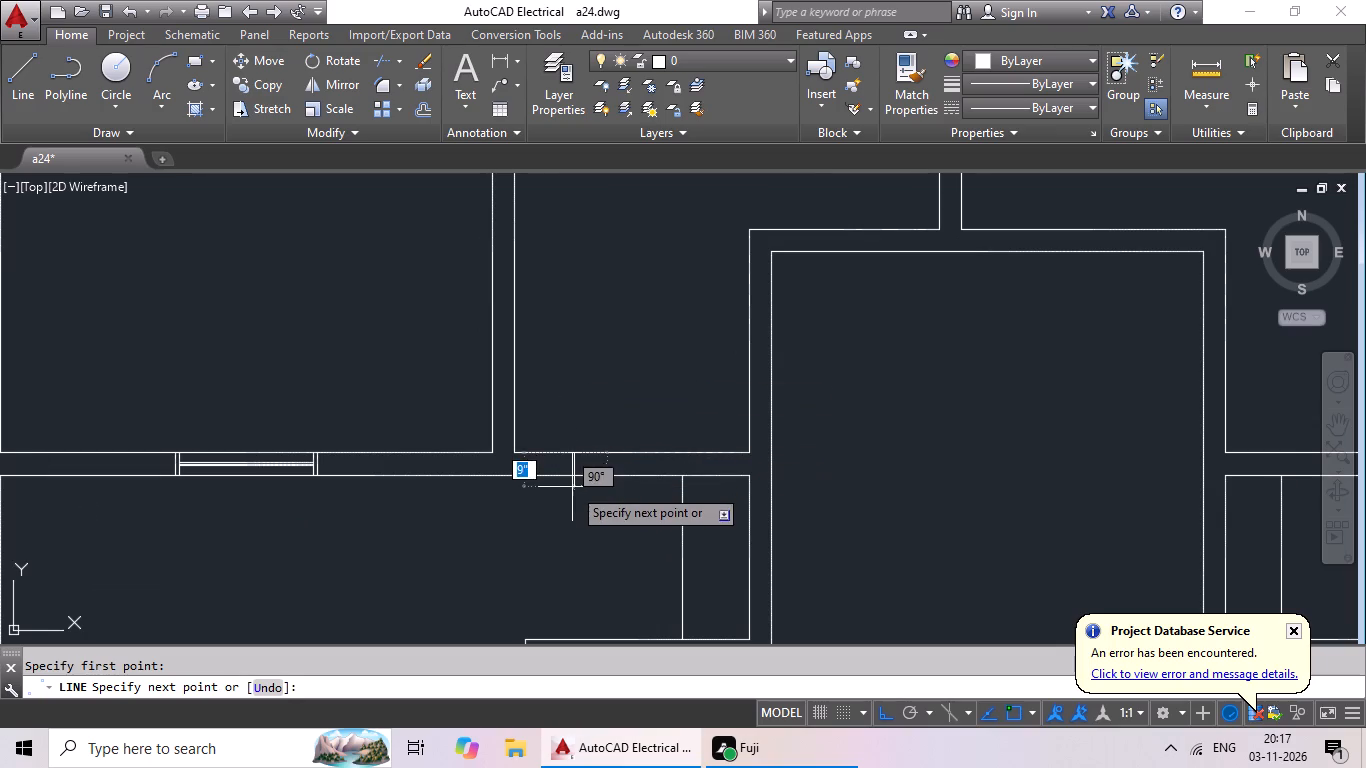
pyautogui.moveTo(572, 476); pyautogui.dragTo(585, 468)
pyautogui.press('Escape')
# Draw a 6" vertical line across the north wall of the room below the small east rooms, just east of its northwest corner.
pyautogui.scroll(-2, 654, 368)
pyautogui.moveTo(654, 365); pyautogui.dragTo(591, 466, button='middle')
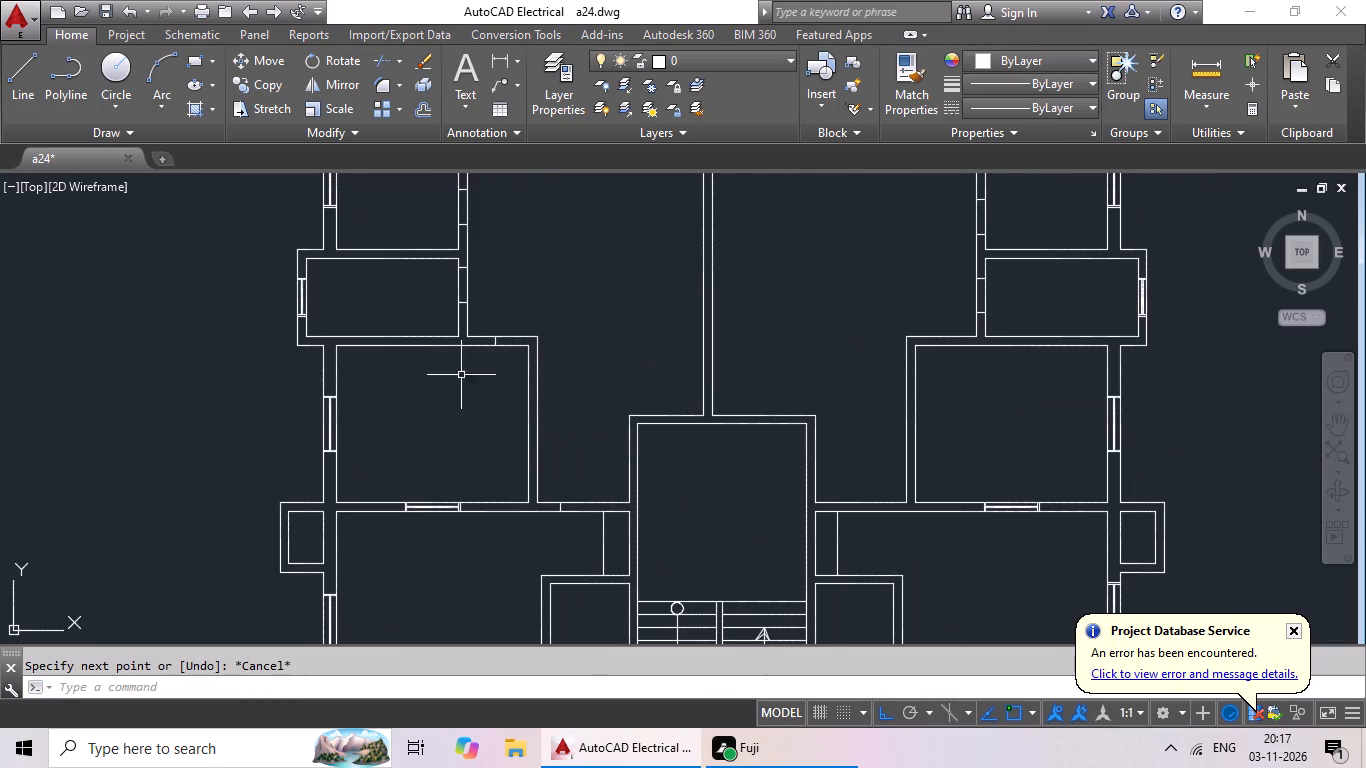
pyautogui.click(17, 67)
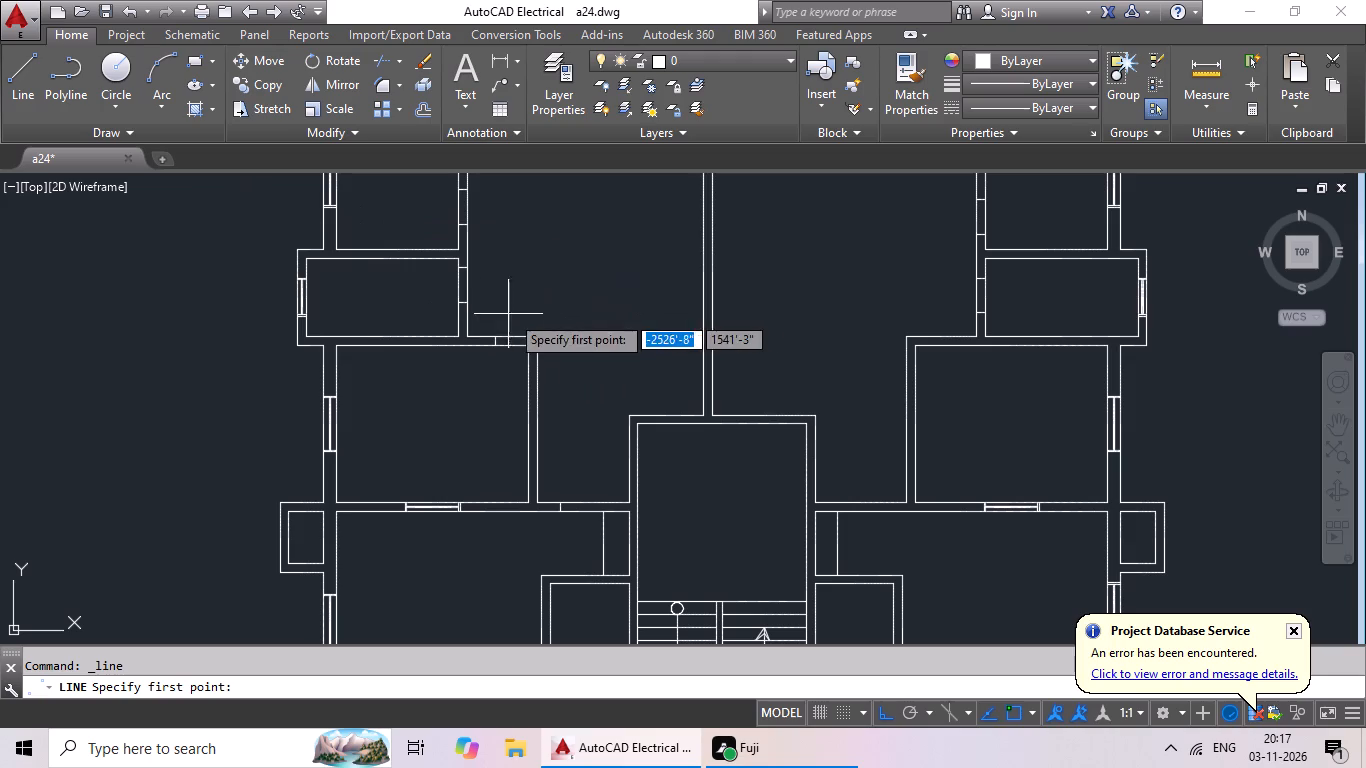
pyautogui.moveTo(887, 299); pyautogui.dragTo(607, 300, button='middle')
pyautogui.scroll(2, 685, 353)
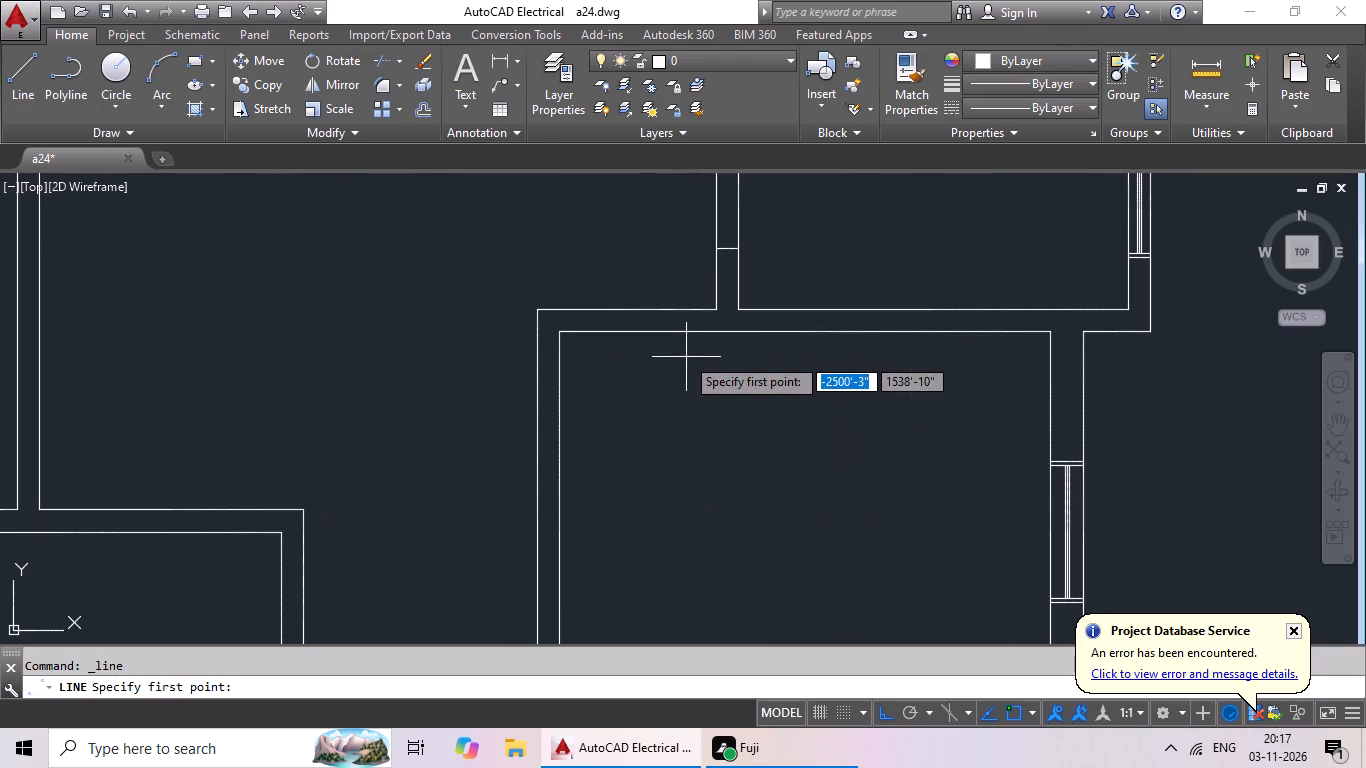
pyautogui.click(624, 312)
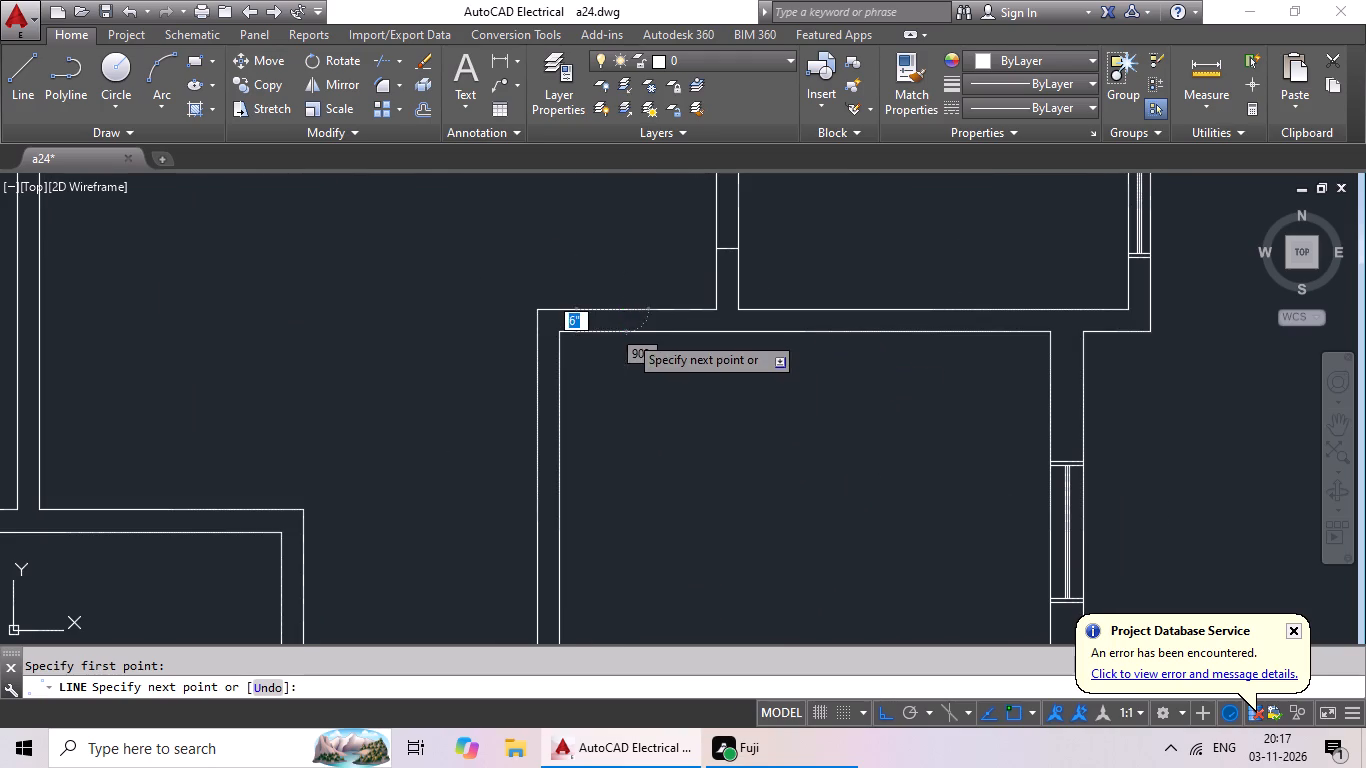
pyautogui.click(628, 334)
pyautogui.press('Escape')
# Draw a short vertical line across the east hall passage's south wall, just west of the adjoining east room's southwest corner.
pyautogui.click(24, 95)
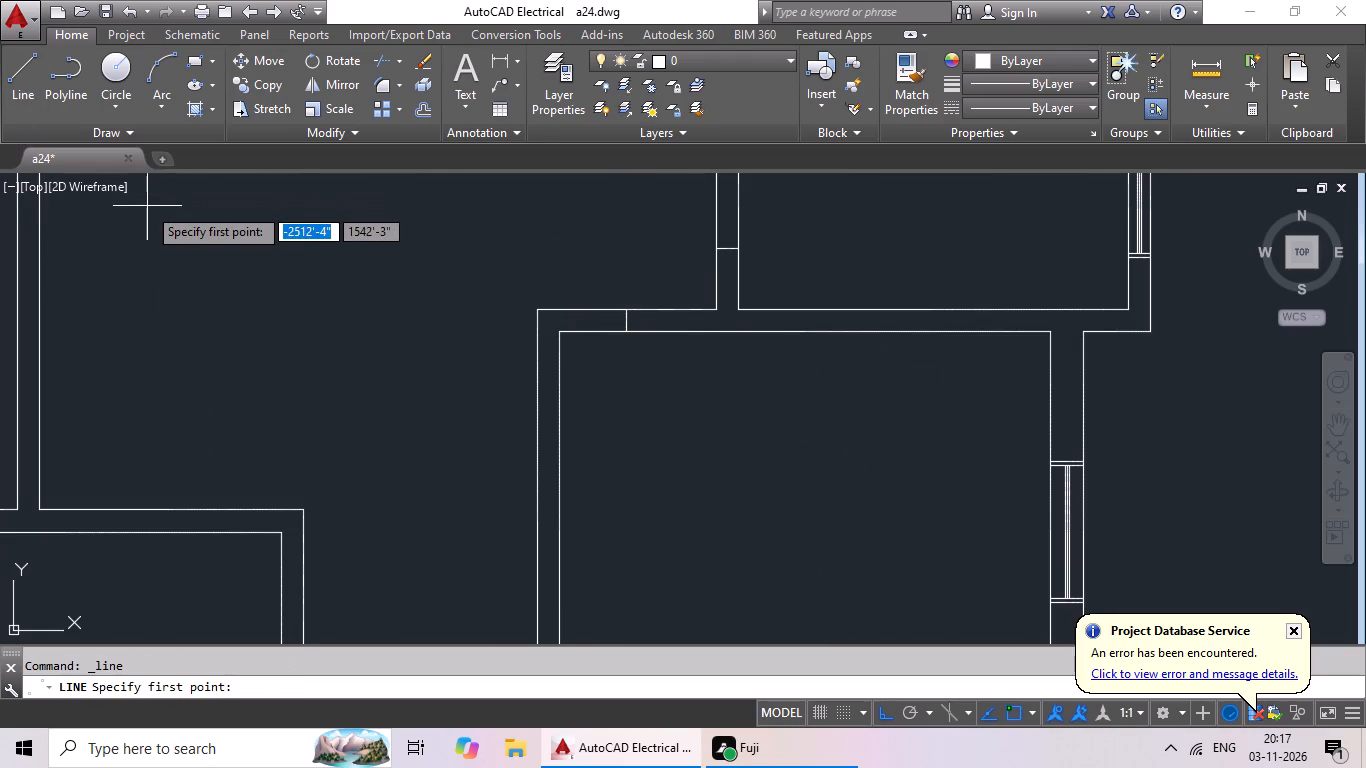
pyautogui.scroll(-1, 382, 303)
pyautogui.moveTo(536, 384); pyautogui.dragTo(554, 317, button='middle')
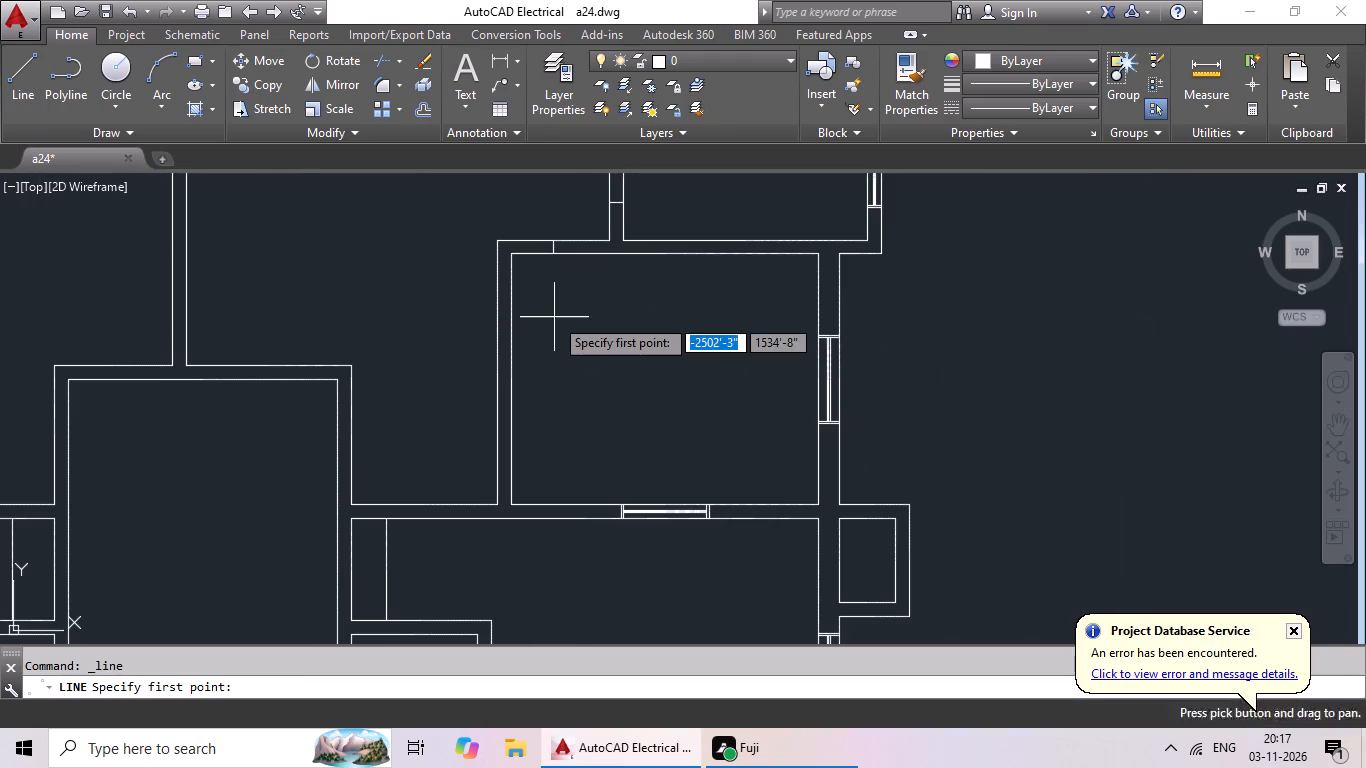
pyautogui.scroll(2, 446, 514)
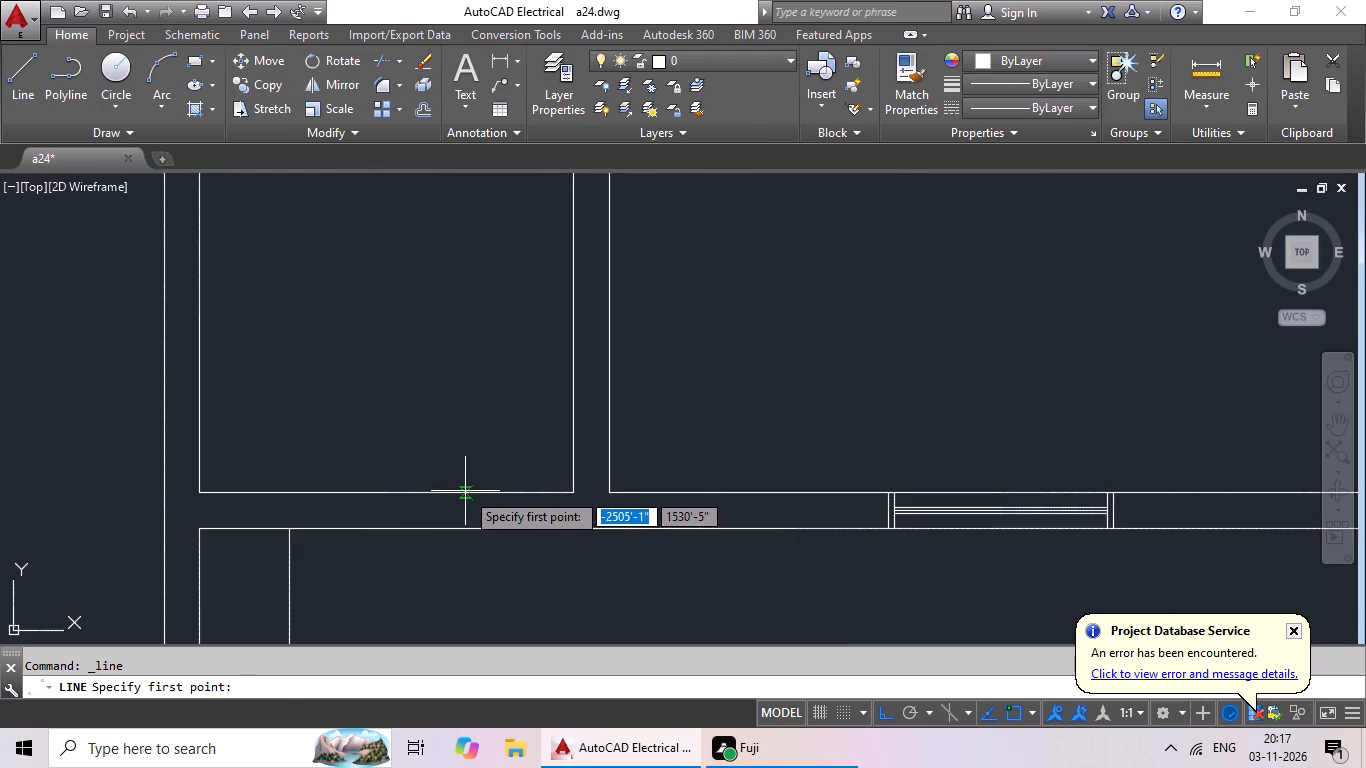
pyautogui.click(465, 491)
pyautogui.click(461, 526)
pyautogui.press('Escape')
pyautogui.press('Escape')
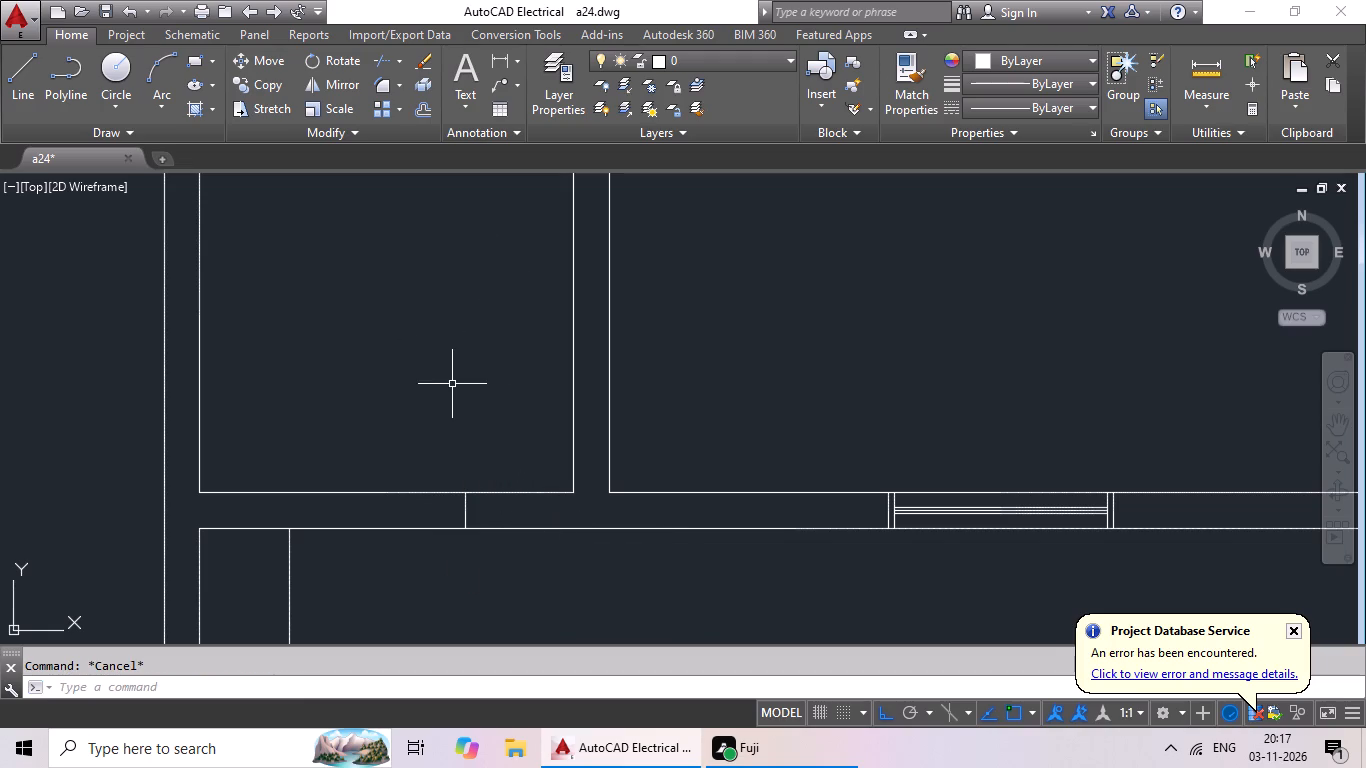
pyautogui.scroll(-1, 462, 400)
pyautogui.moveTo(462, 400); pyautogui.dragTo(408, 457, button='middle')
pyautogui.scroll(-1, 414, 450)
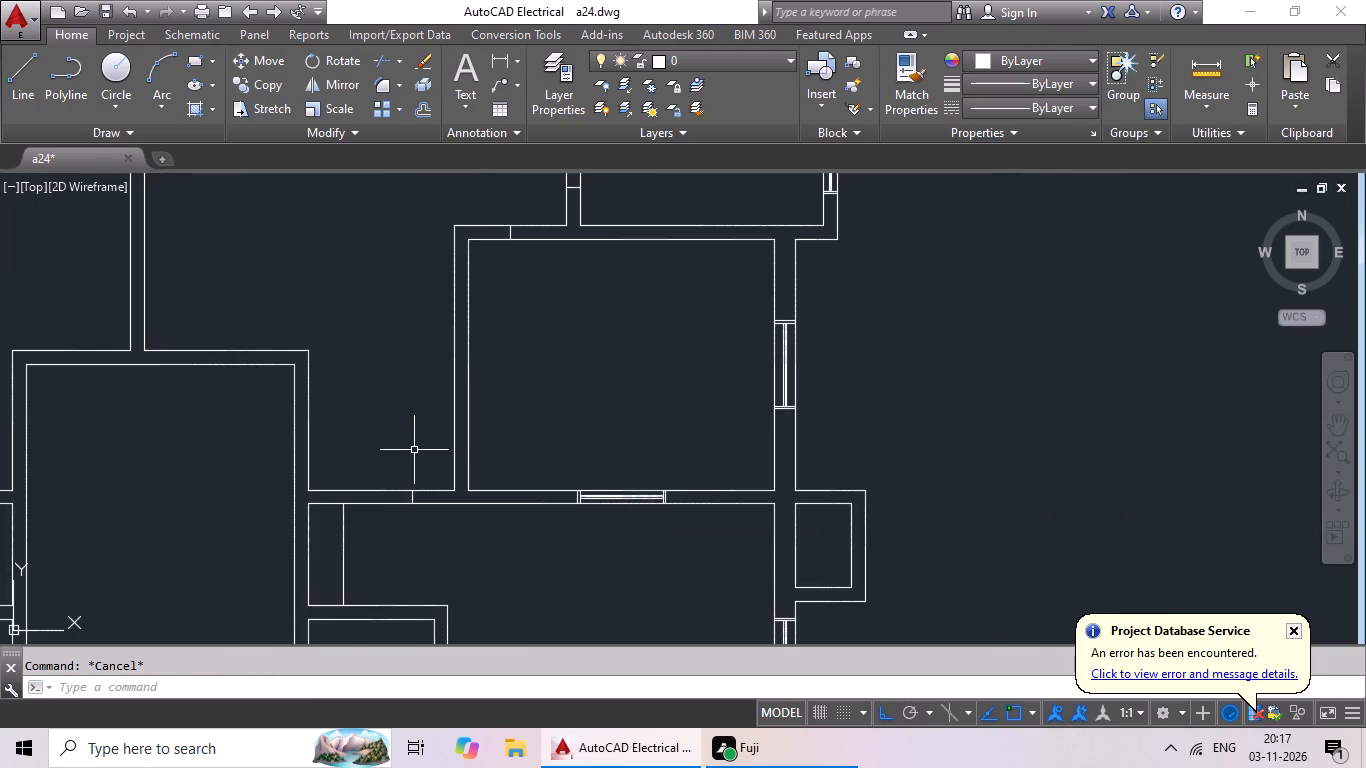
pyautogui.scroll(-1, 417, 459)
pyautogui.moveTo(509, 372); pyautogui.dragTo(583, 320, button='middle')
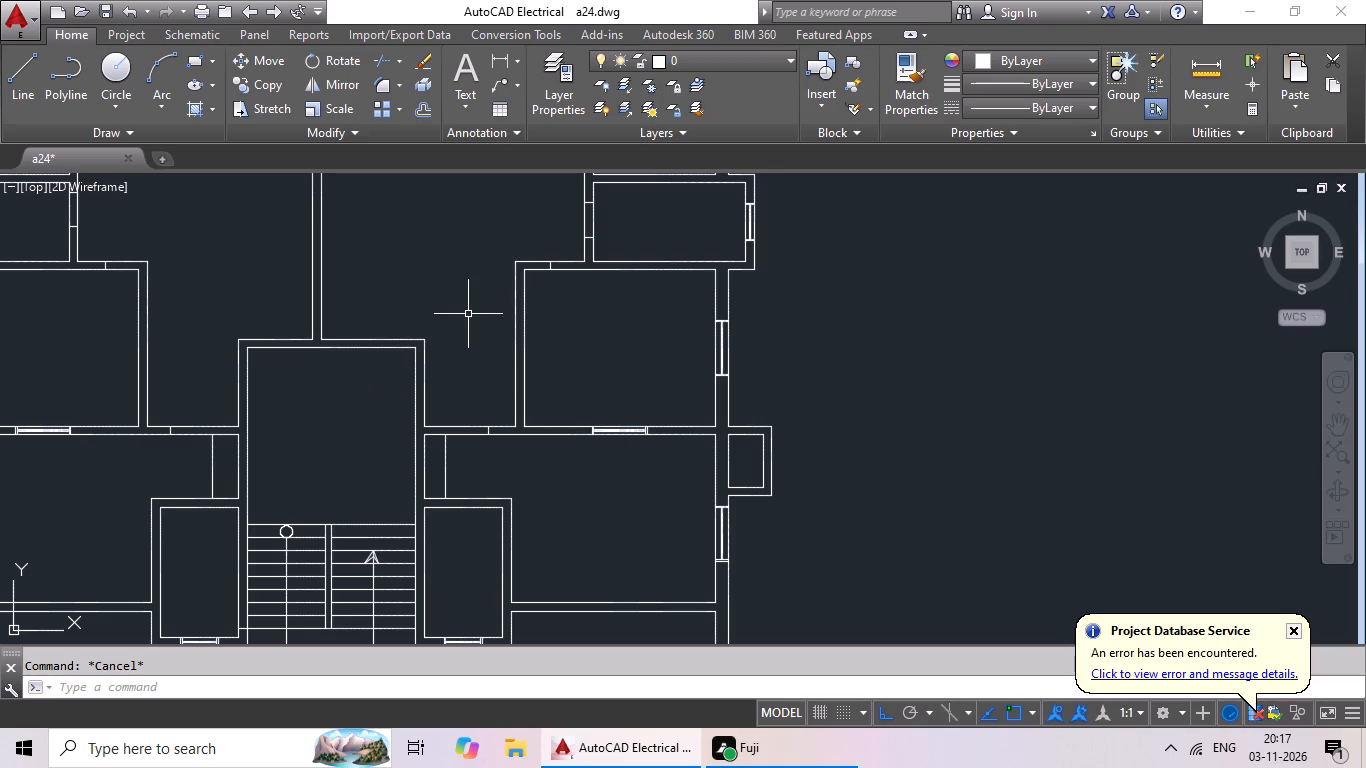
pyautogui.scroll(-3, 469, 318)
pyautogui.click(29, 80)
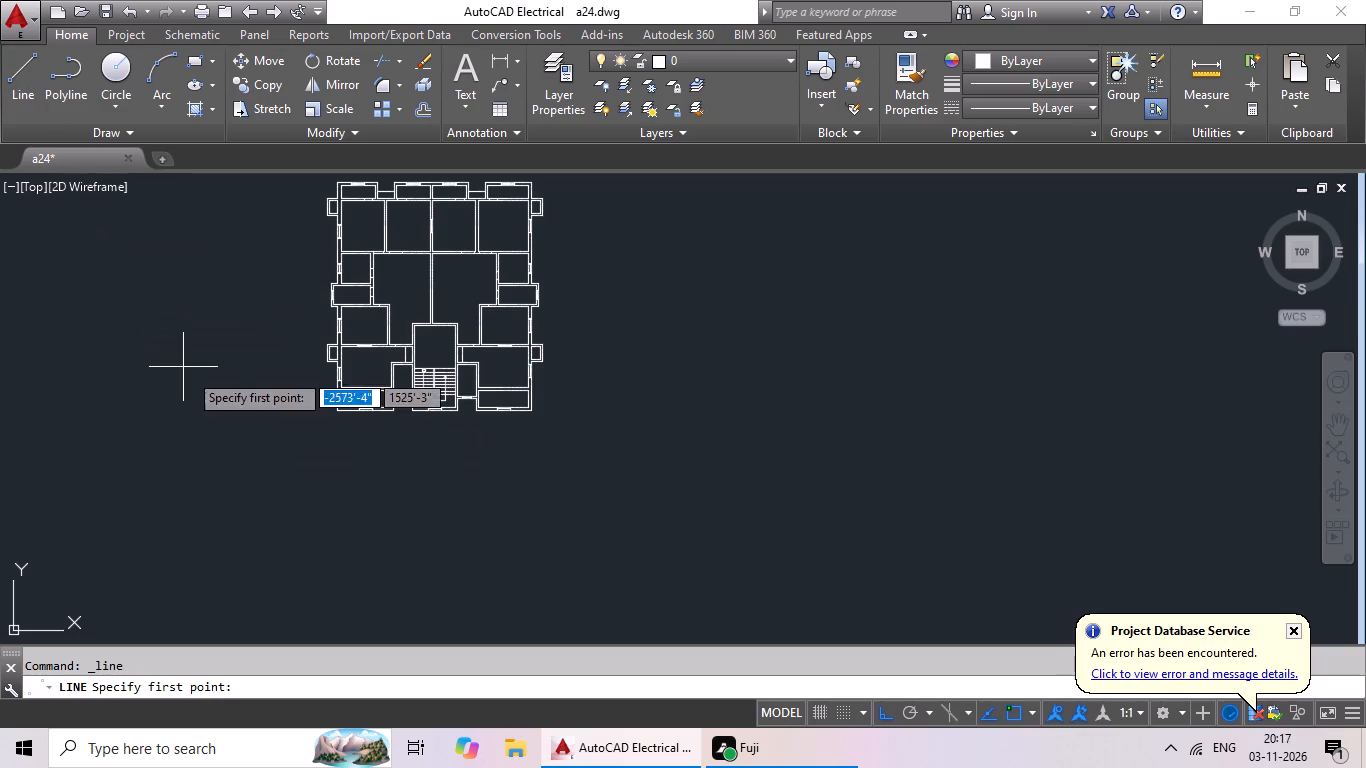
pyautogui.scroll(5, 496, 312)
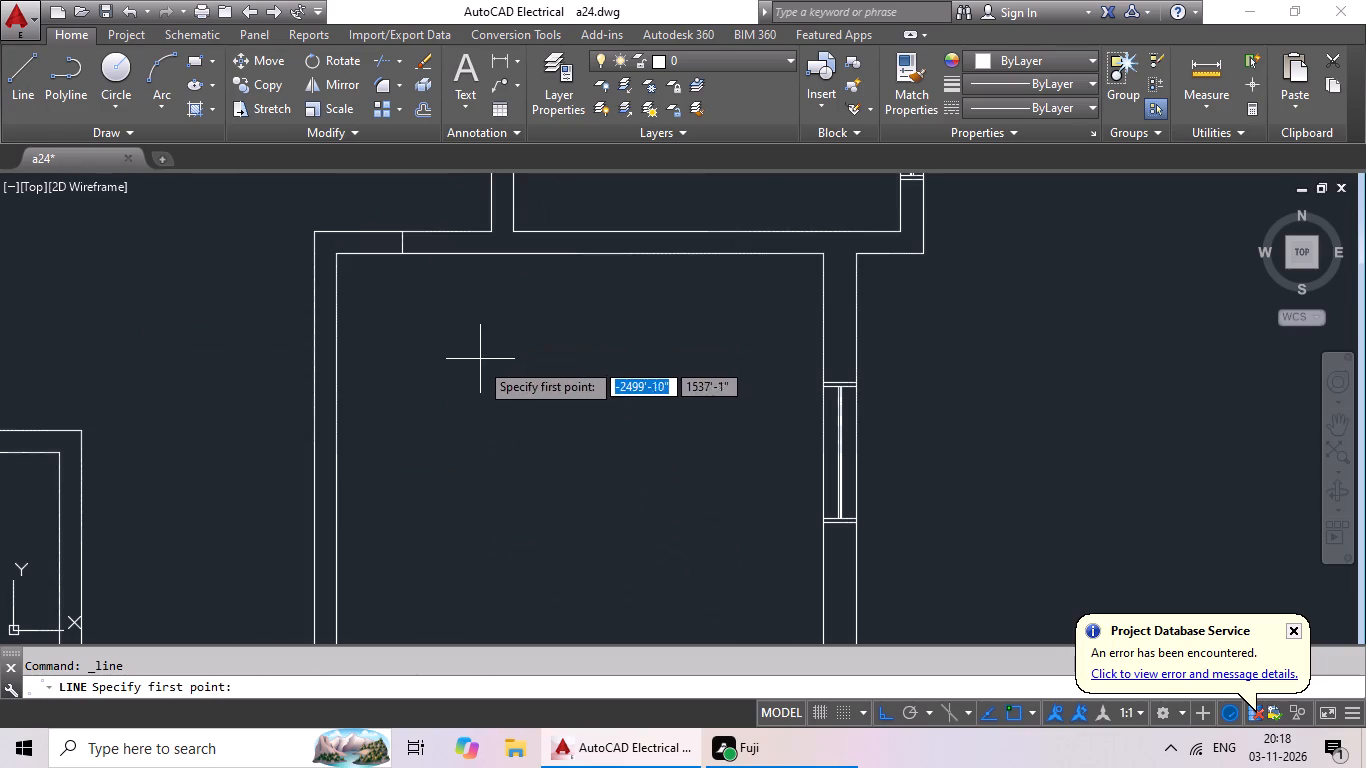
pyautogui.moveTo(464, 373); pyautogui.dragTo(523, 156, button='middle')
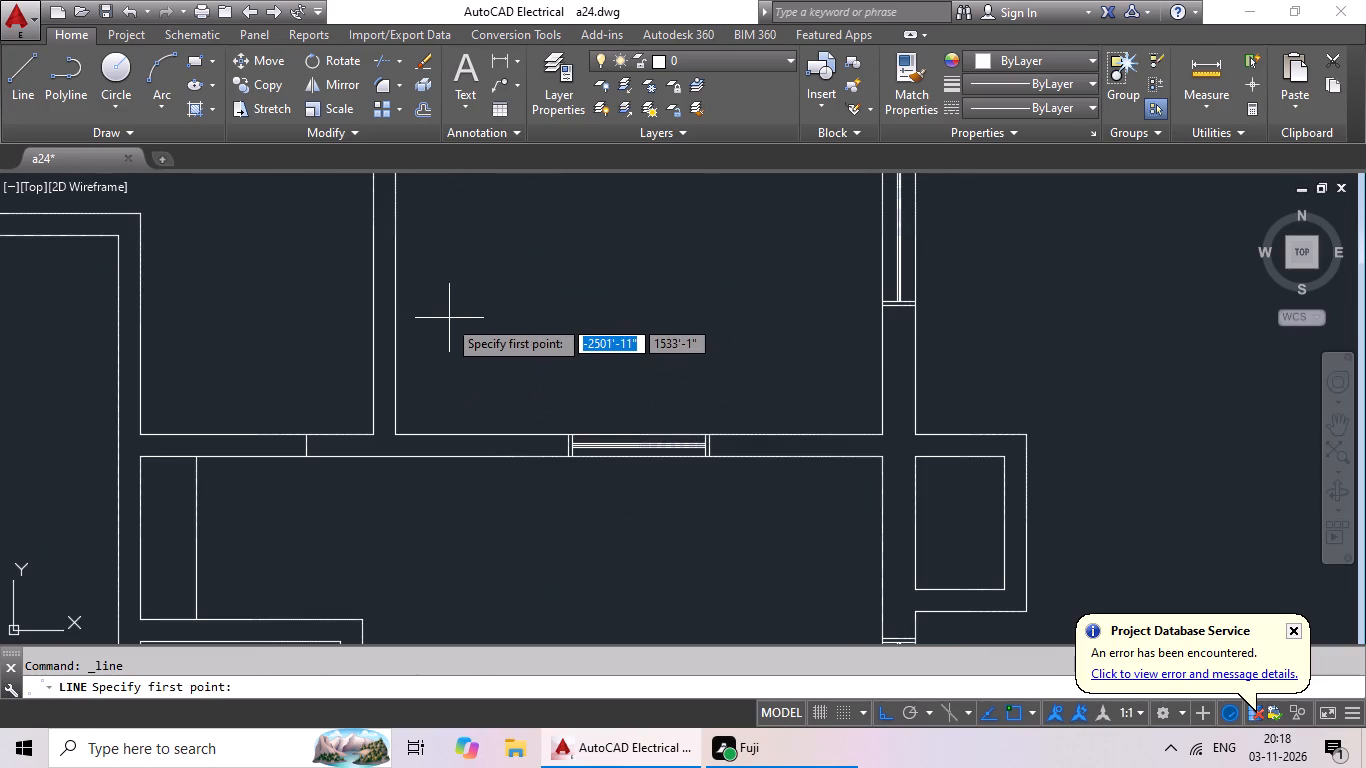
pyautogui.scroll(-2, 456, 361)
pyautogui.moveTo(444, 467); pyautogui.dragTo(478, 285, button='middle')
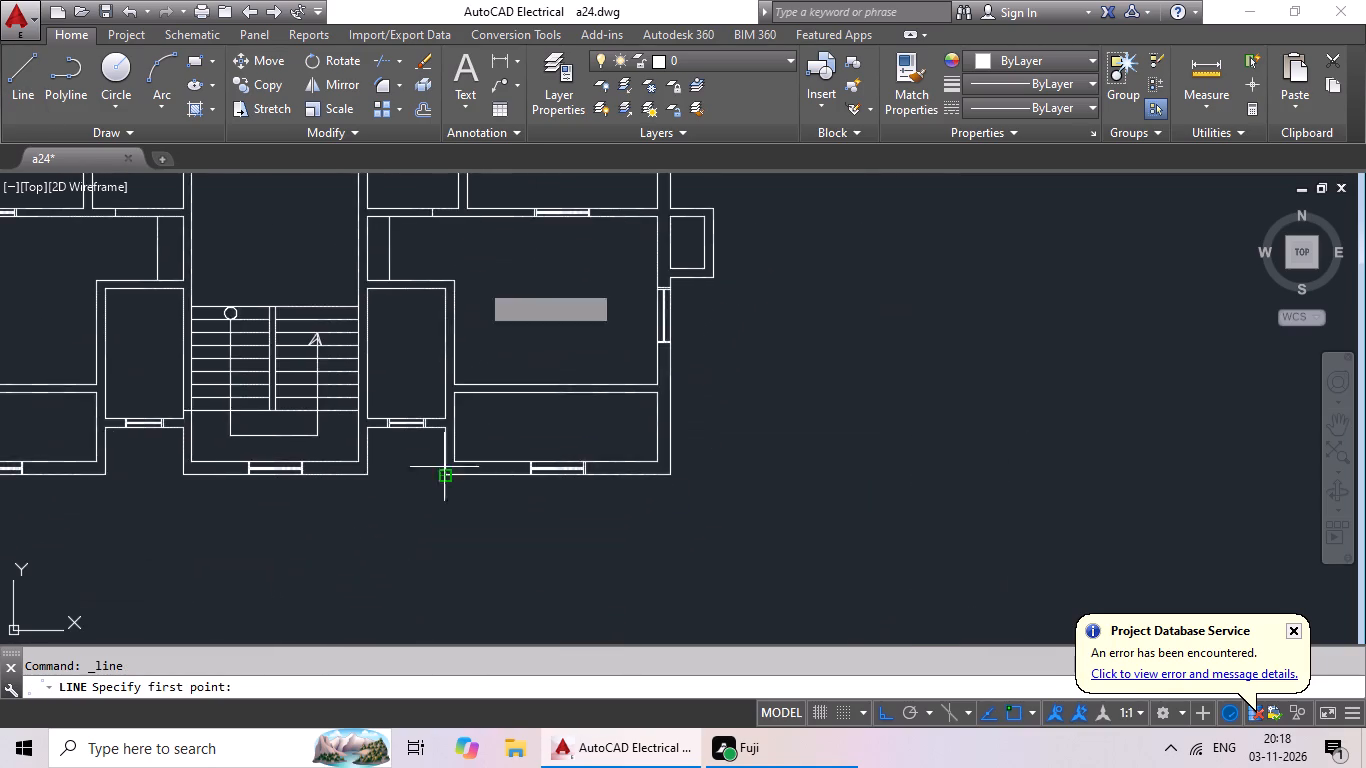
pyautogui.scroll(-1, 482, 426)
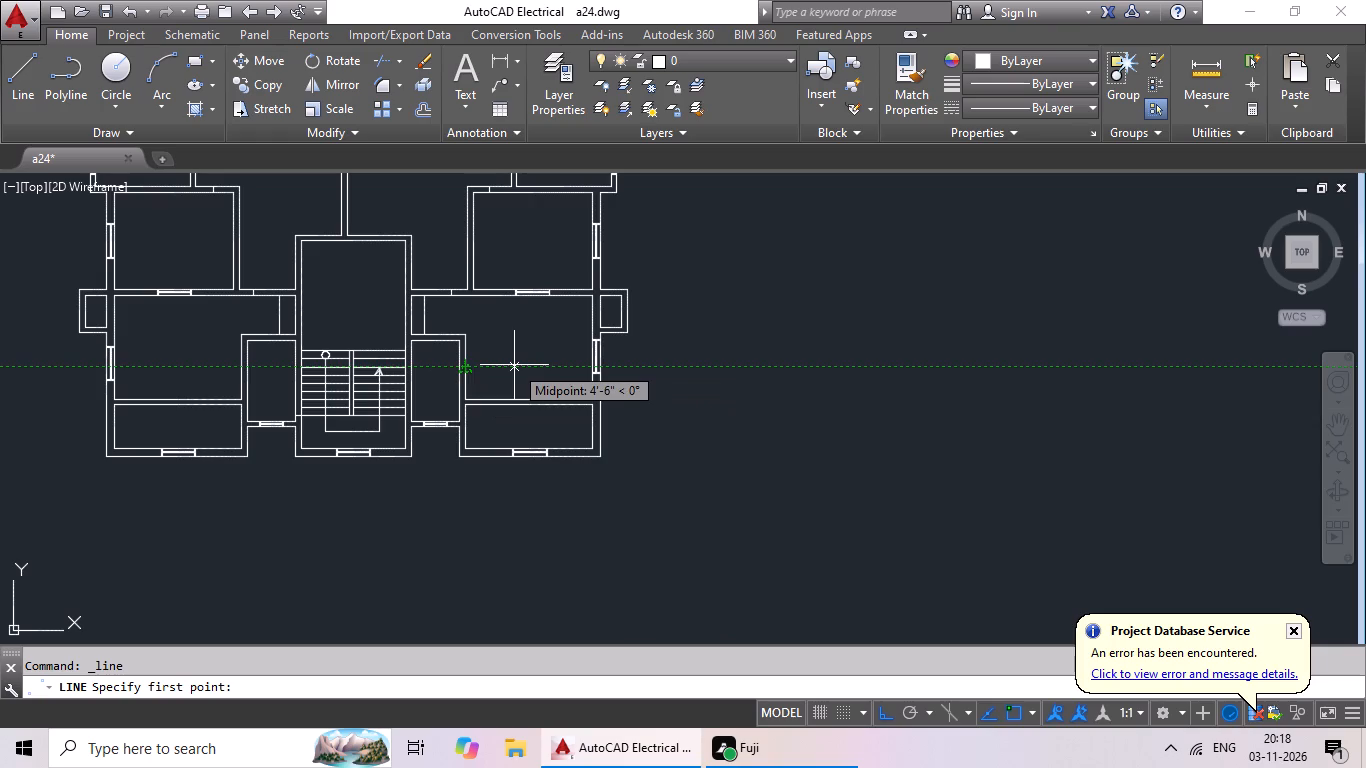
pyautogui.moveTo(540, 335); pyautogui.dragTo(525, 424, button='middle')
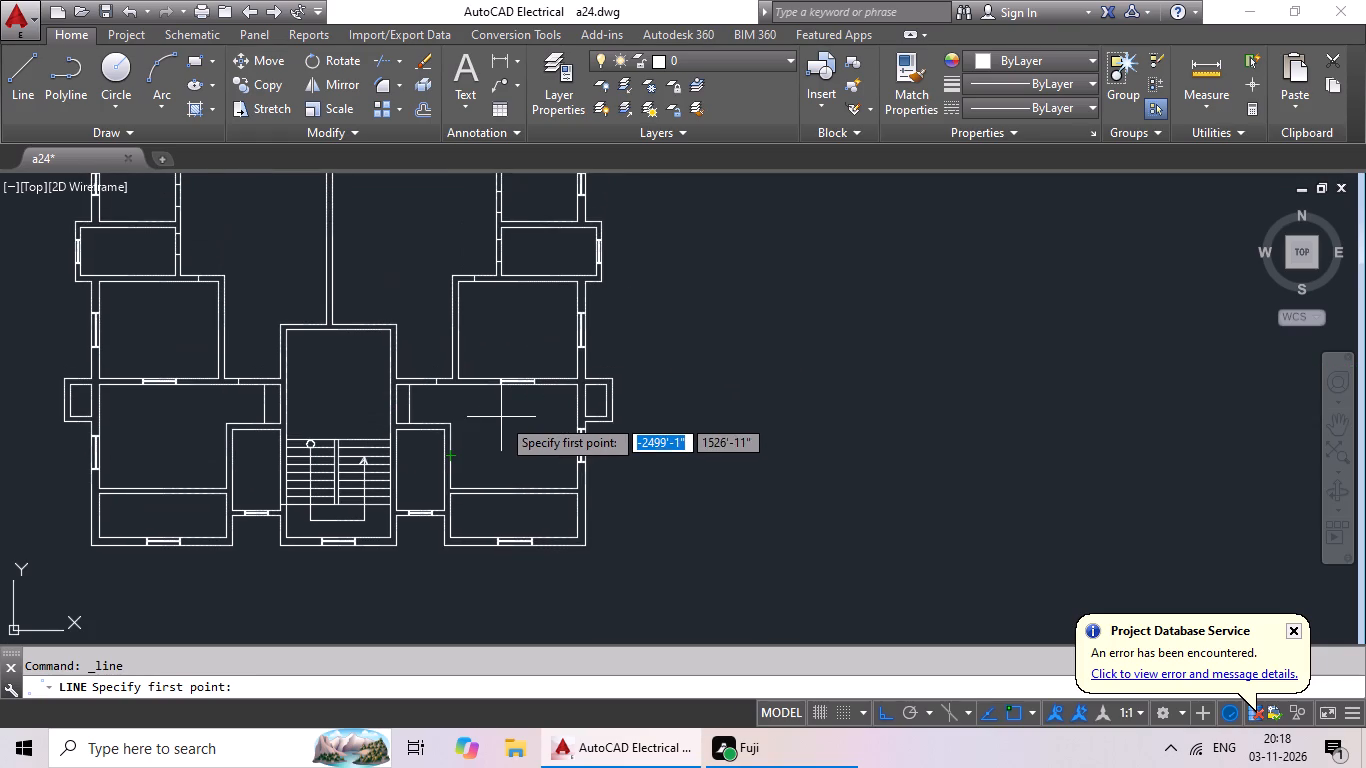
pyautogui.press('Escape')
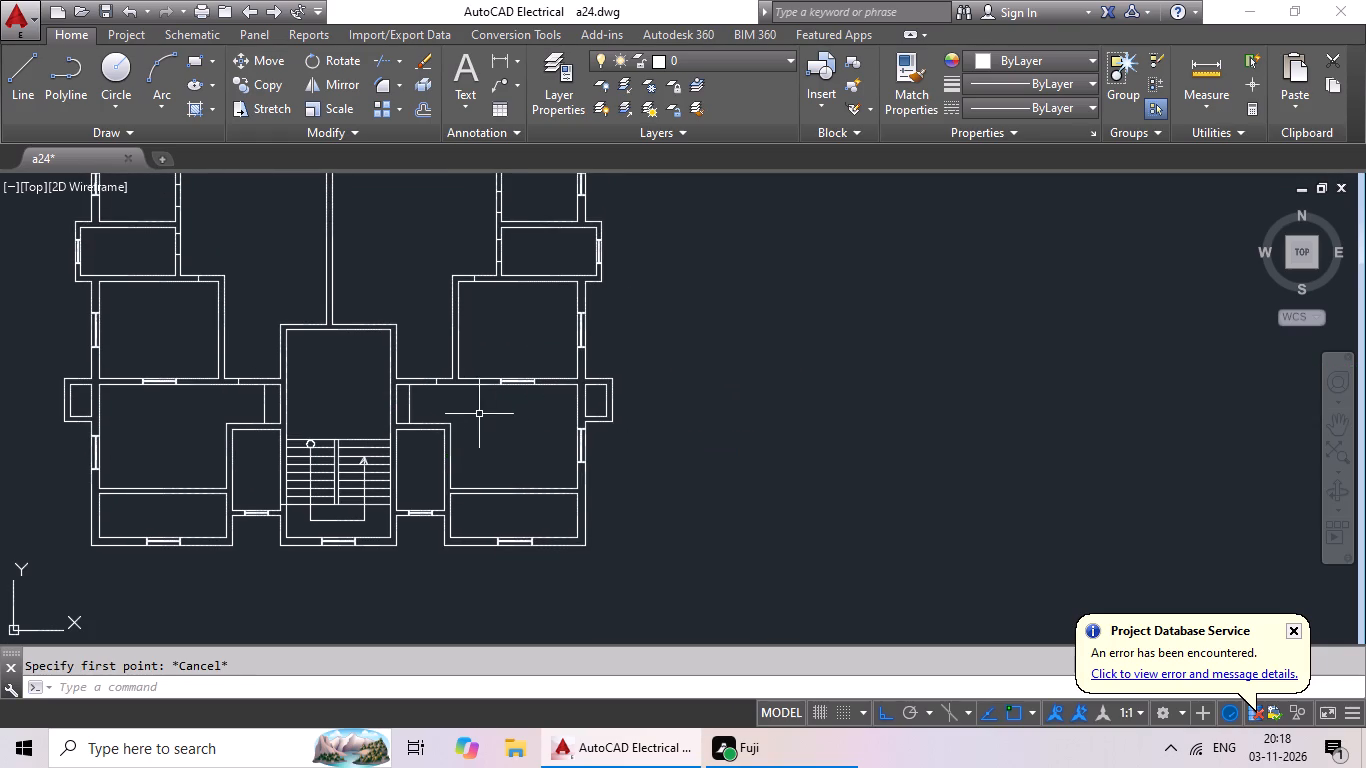
# Erase the short vertical lines across the south walls of the east and west hall passages.
pyautogui.scroll(3, 459, 383)
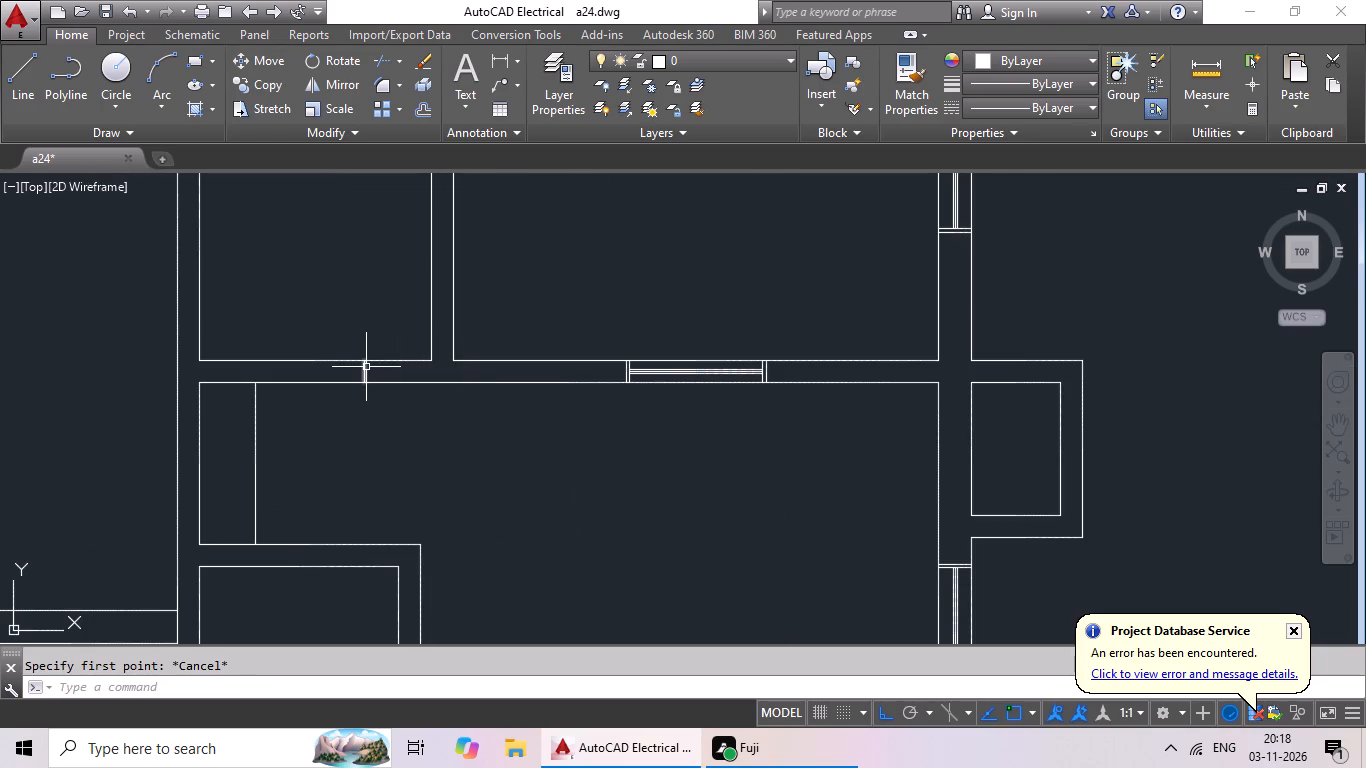
pyautogui.click(366, 367)
pyautogui.scroll(-2, 472, 415)
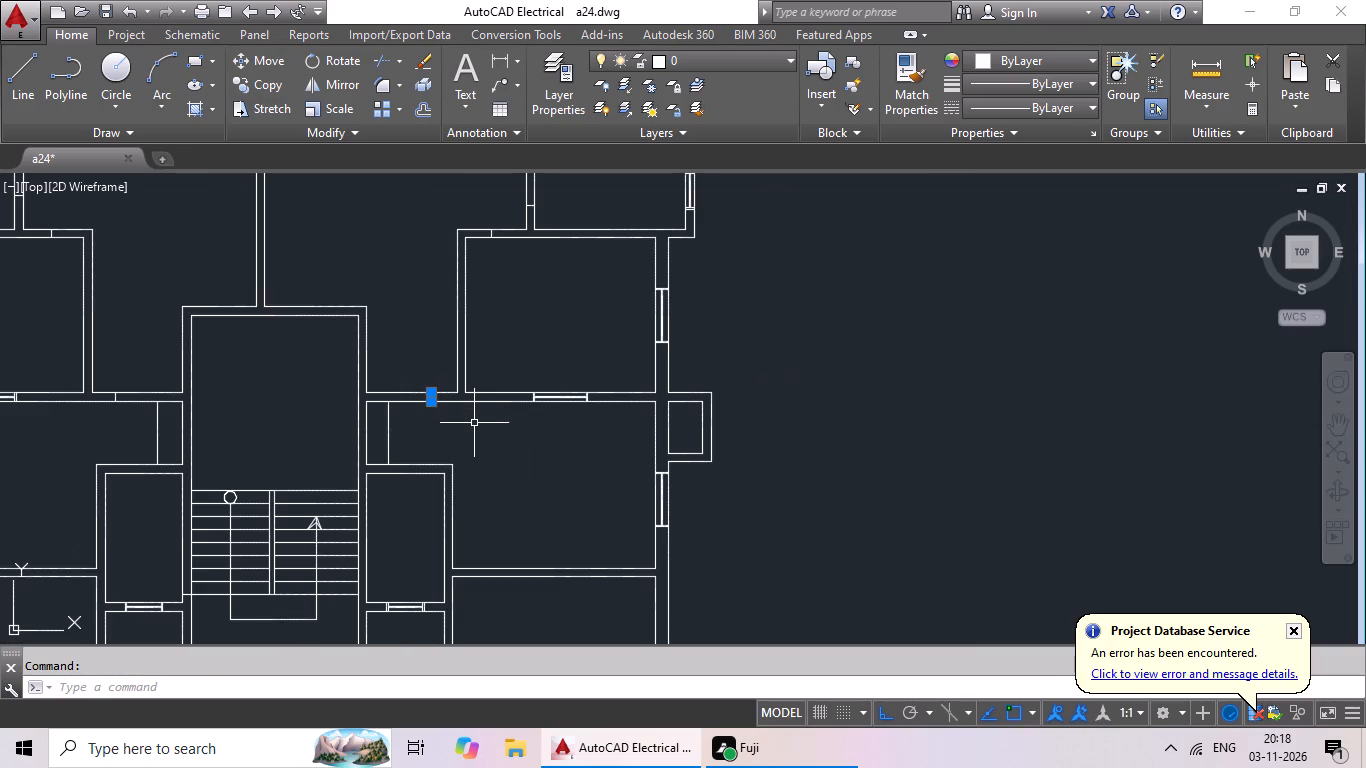
pyautogui.press('Delete')
pyautogui.scroll(-1, 496, 426)
pyautogui.moveTo(496, 426); pyautogui.dragTo(582, 419, button='middle')
pyautogui.scroll(4, 322, 394)
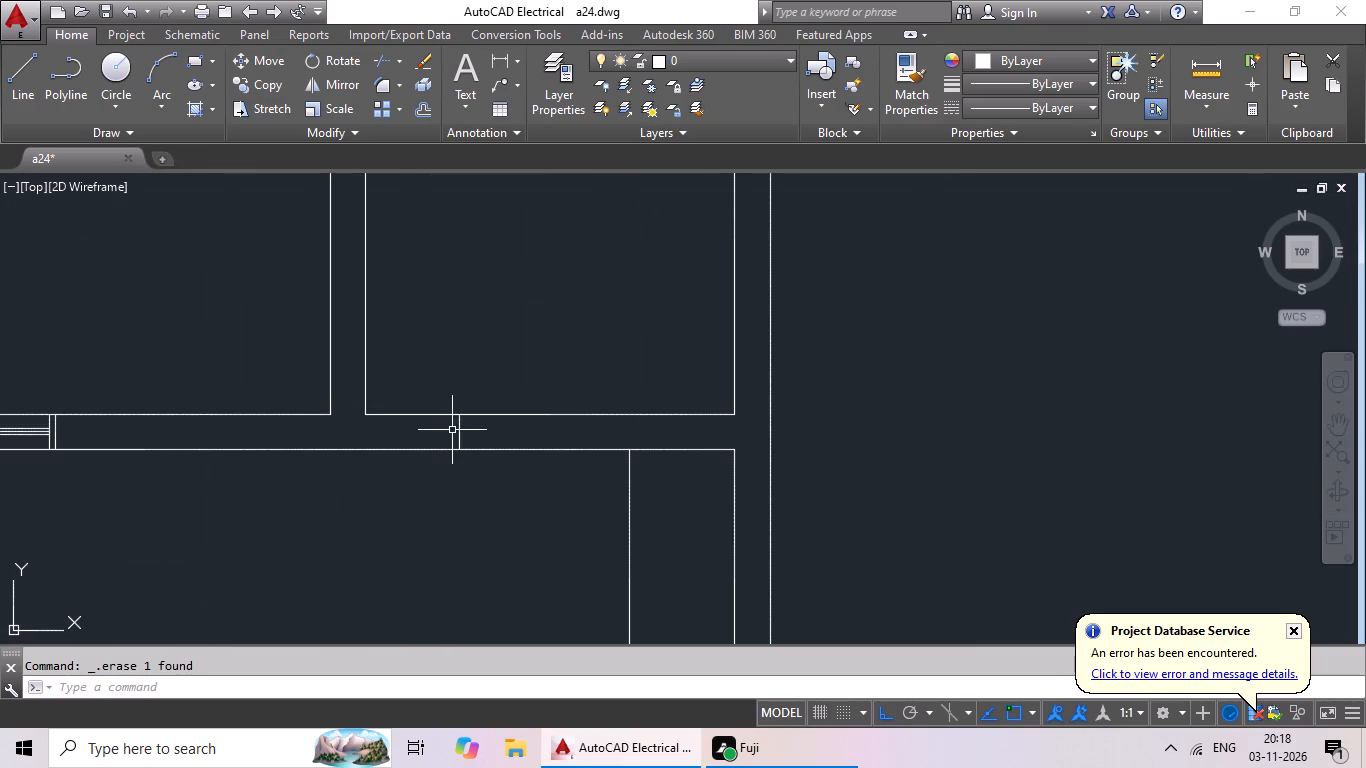
pyautogui.scroll(3, 456, 437)
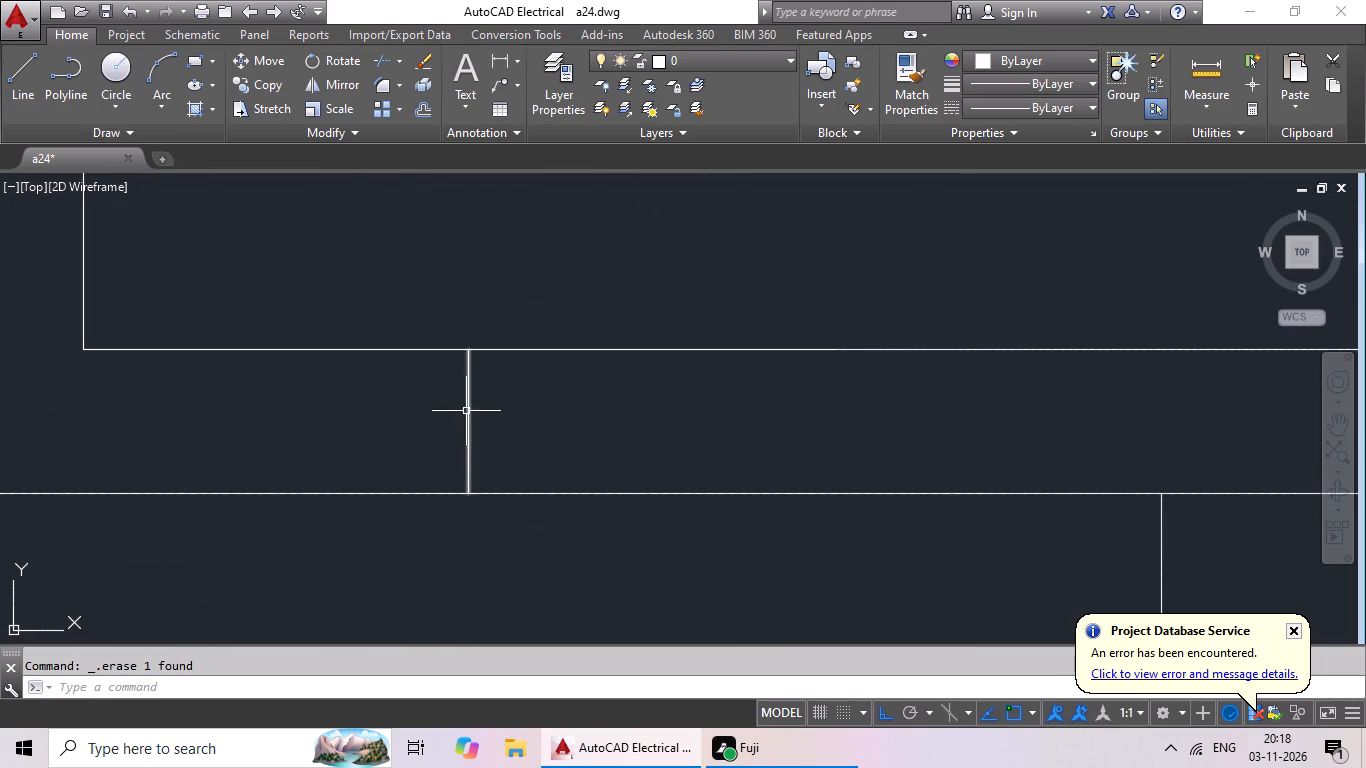
pyautogui.click(470, 403)
pyautogui.scroll(1, 470, 402)
pyautogui.press('Delete')
pyautogui.scroll(-4, 666, 400)
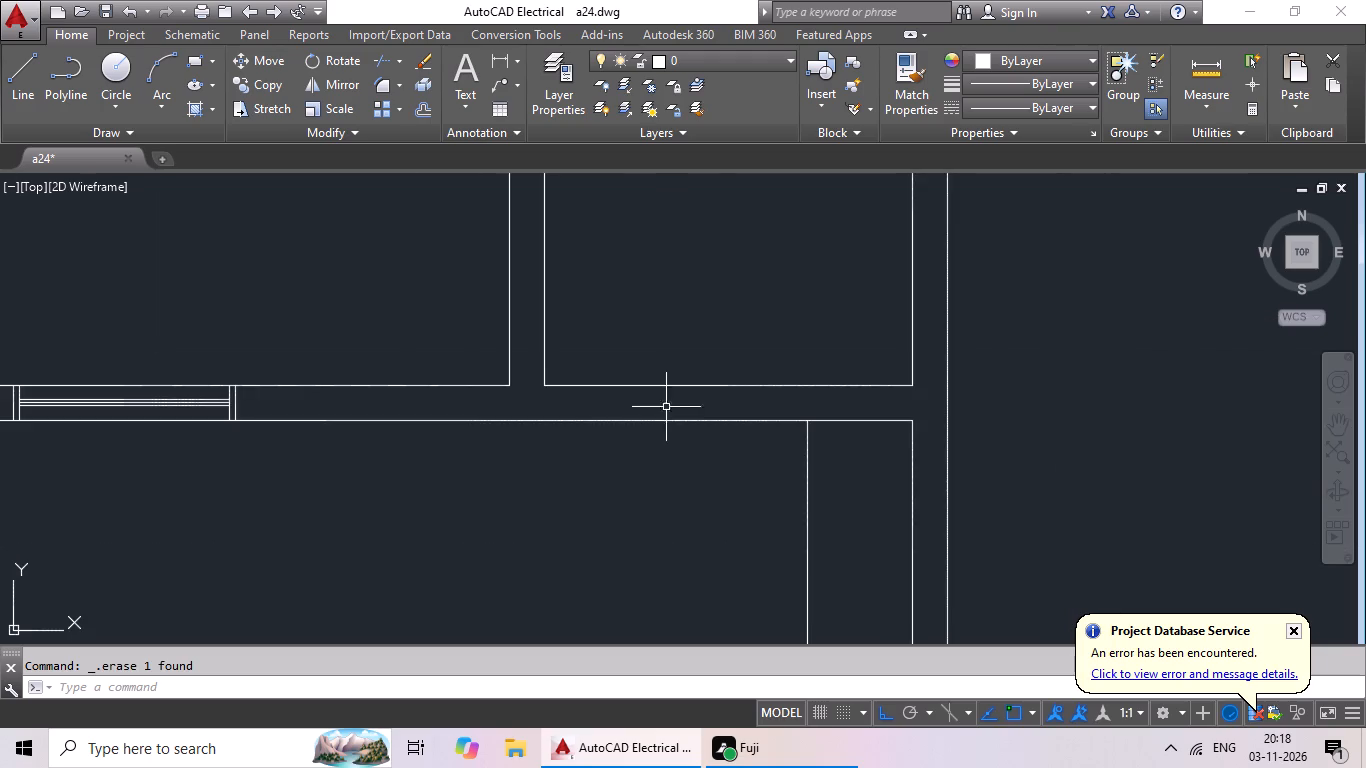
# Draw a vertical line across the west hall passage's south wall, just west of the vertical line below that wall.
pyautogui.moveTo(666, 407); pyautogui.dragTo(653, 465, button='middle')
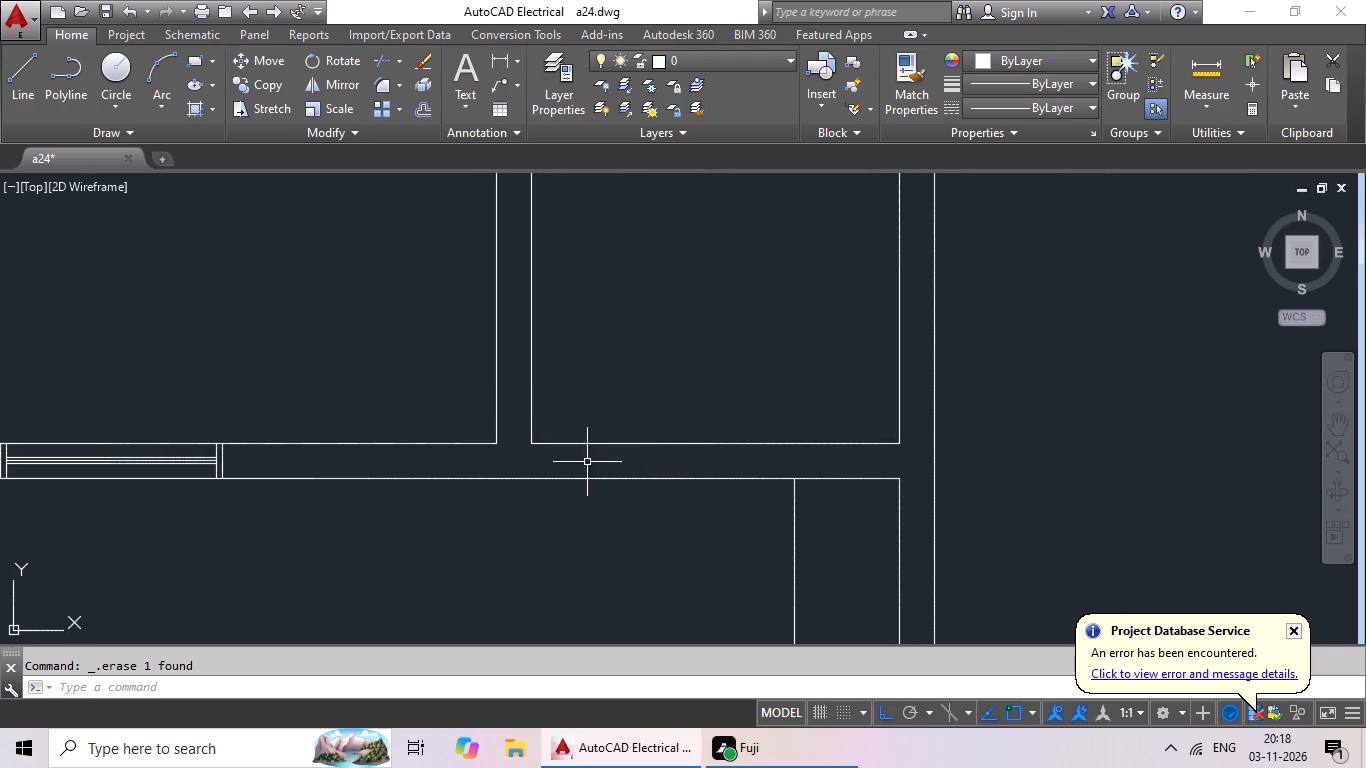
pyautogui.click(17, 70)
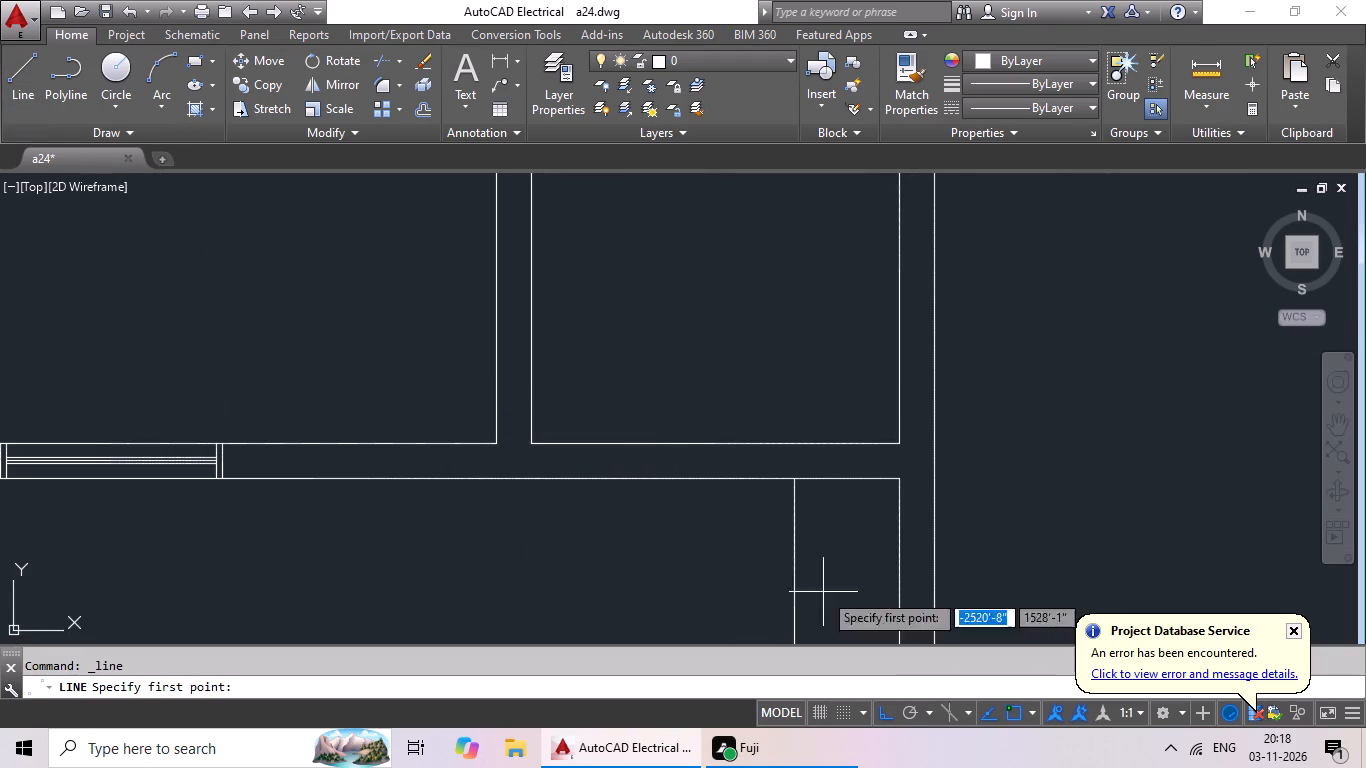
pyautogui.scroll(3, 755, 441)
pyautogui.click(768, 462)
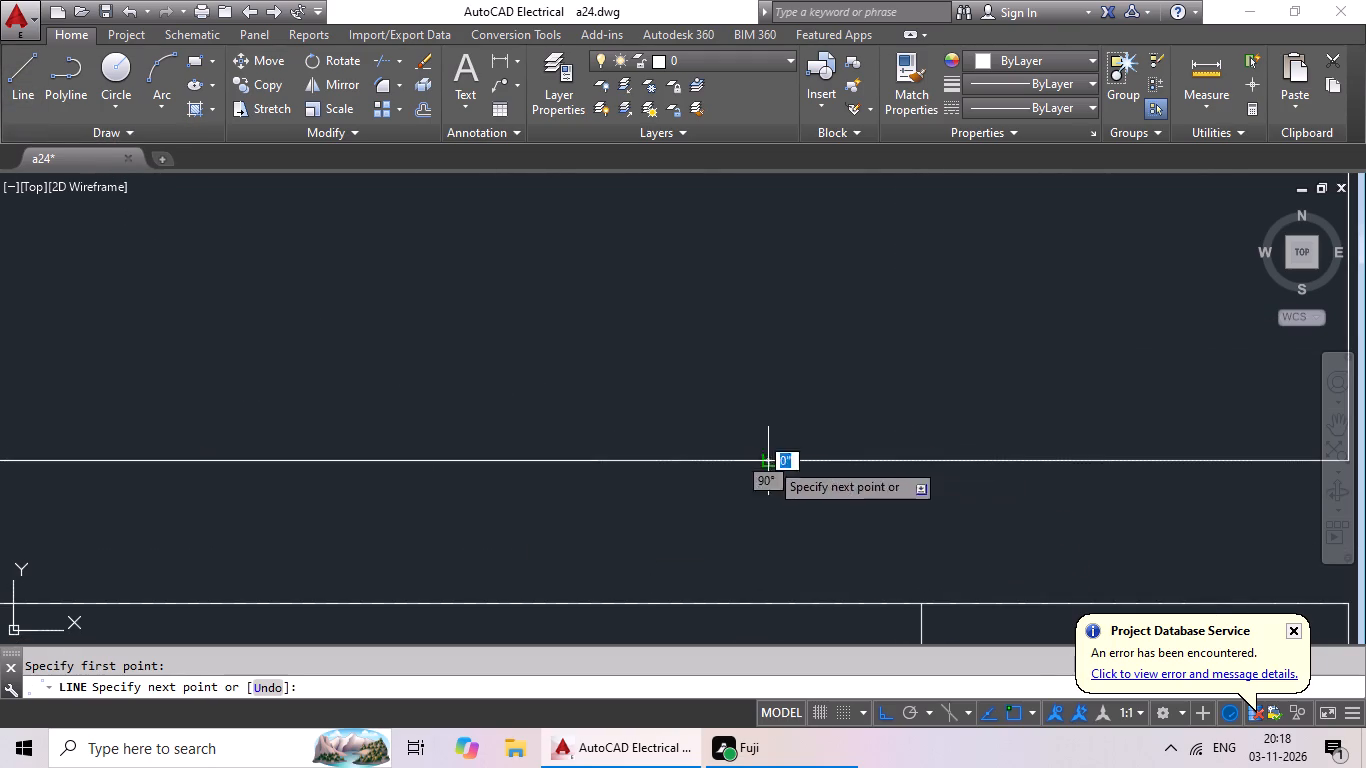
pyautogui.click(769, 602)
pyautogui.scroll(-2, 890, 535)
pyautogui.moveTo(896, 522); pyautogui.dragTo(674, 478, button='middle')
pyautogui.press('Escape')
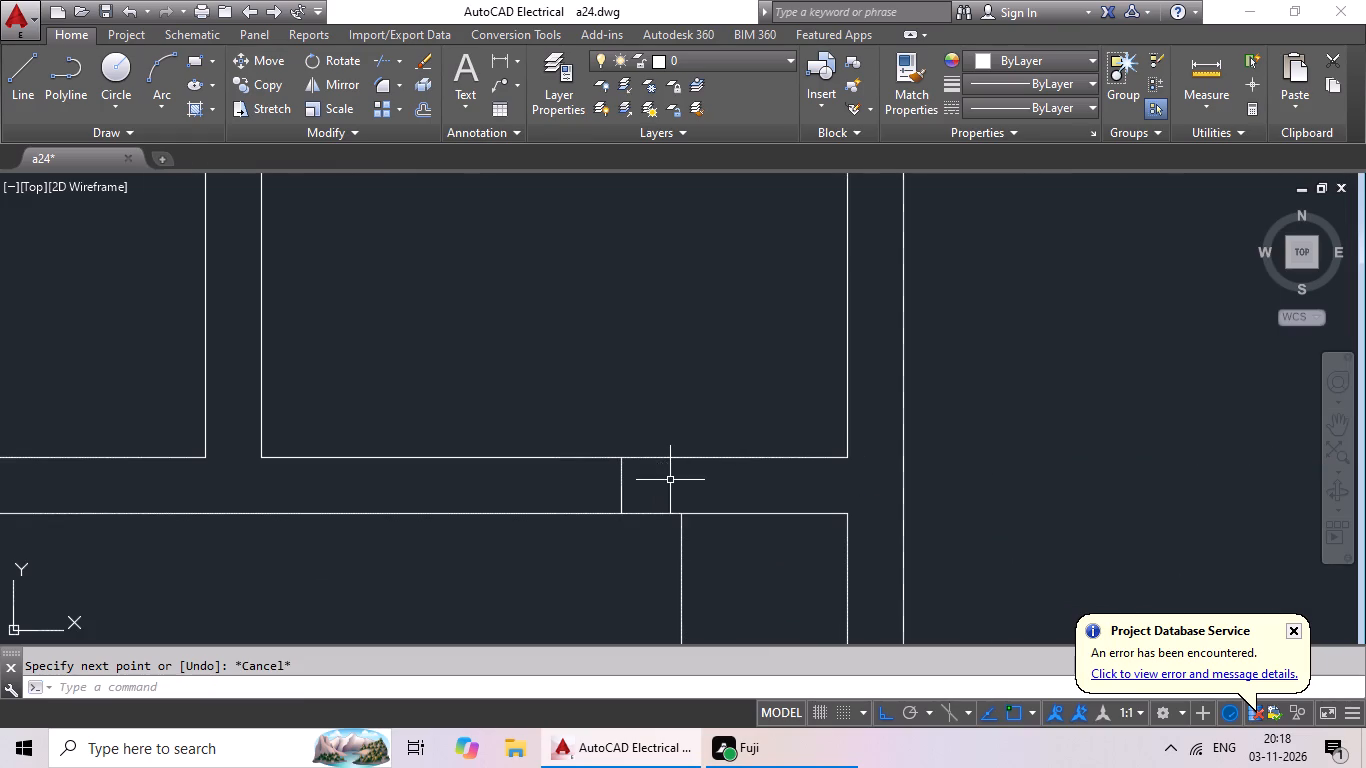
# Draw a vertical line across the east hall passage's south wall, just east of the vertical line below that wall.
pyautogui.click(26, 78)
pyautogui.scroll(-3, 379, 169)
pyautogui.moveTo(478, 216); pyautogui.dragTo(257, 226, button='middle')
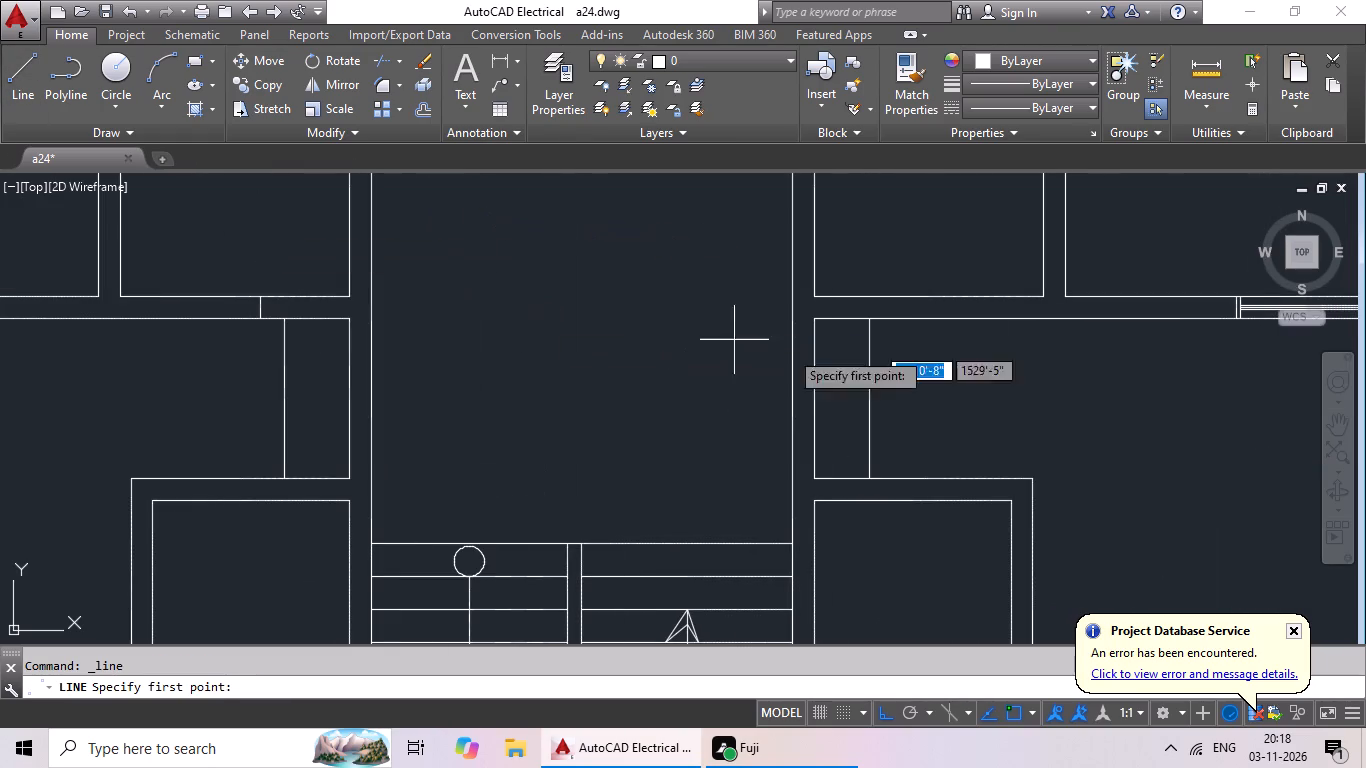
pyautogui.scroll(3, 910, 295)
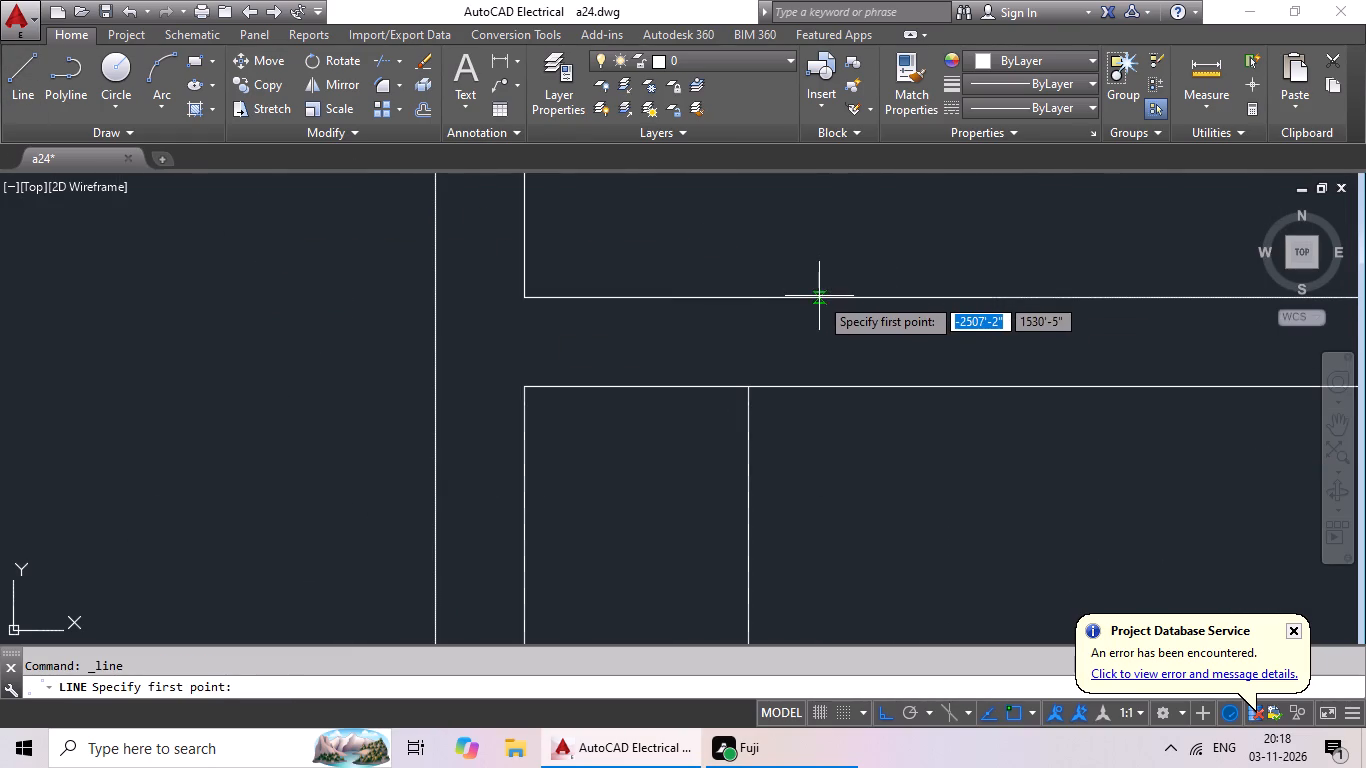
pyautogui.click(819, 296)
pyautogui.click(820, 383)
pyautogui.scroll(-3, 923, 366)
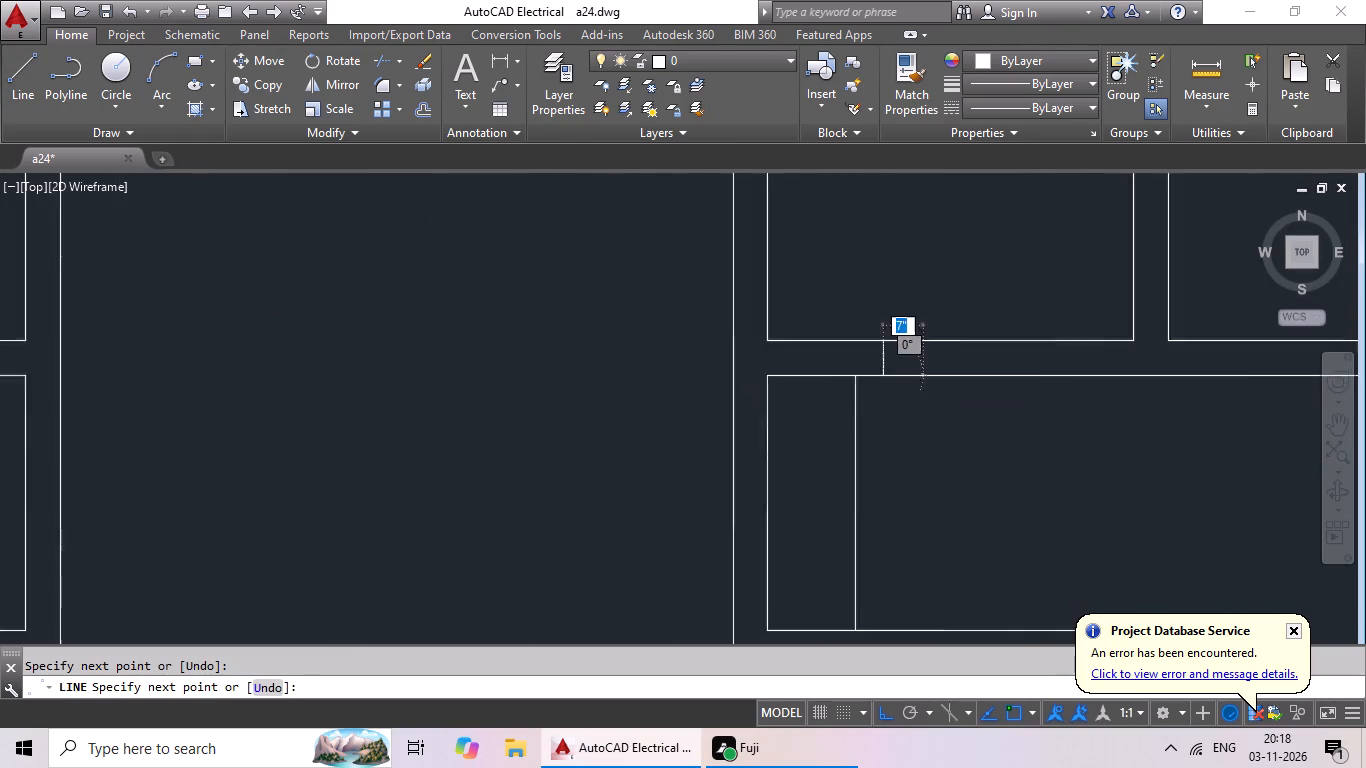
pyautogui.press('Escape')
# Offset the short line across the west hall passage's south wall 3' to the west.
pyautogui.scroll(-1, 930, 501)
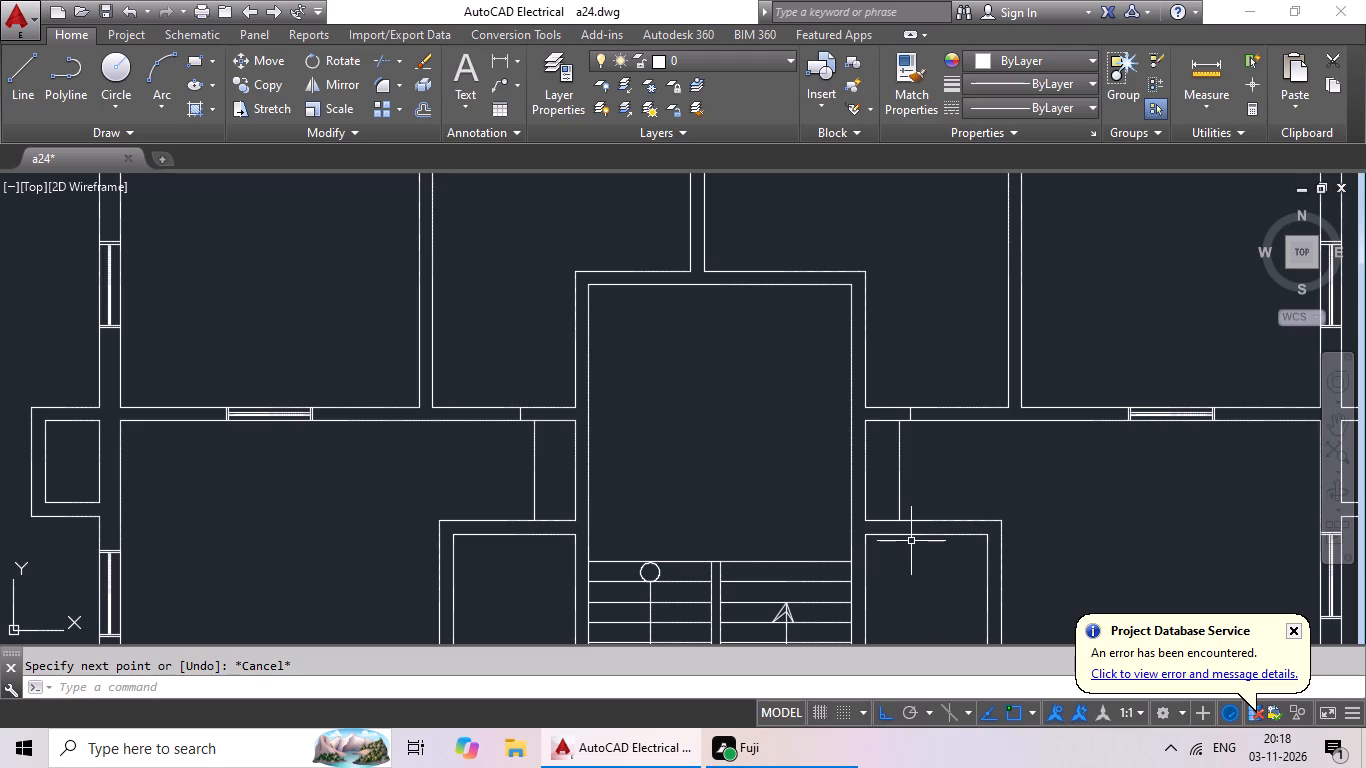
pyautogui.scroll(-2, 907, 446)
pyautogui.moveTo(918, 461); pyautogui.dragTo(708, 477, button='middle')
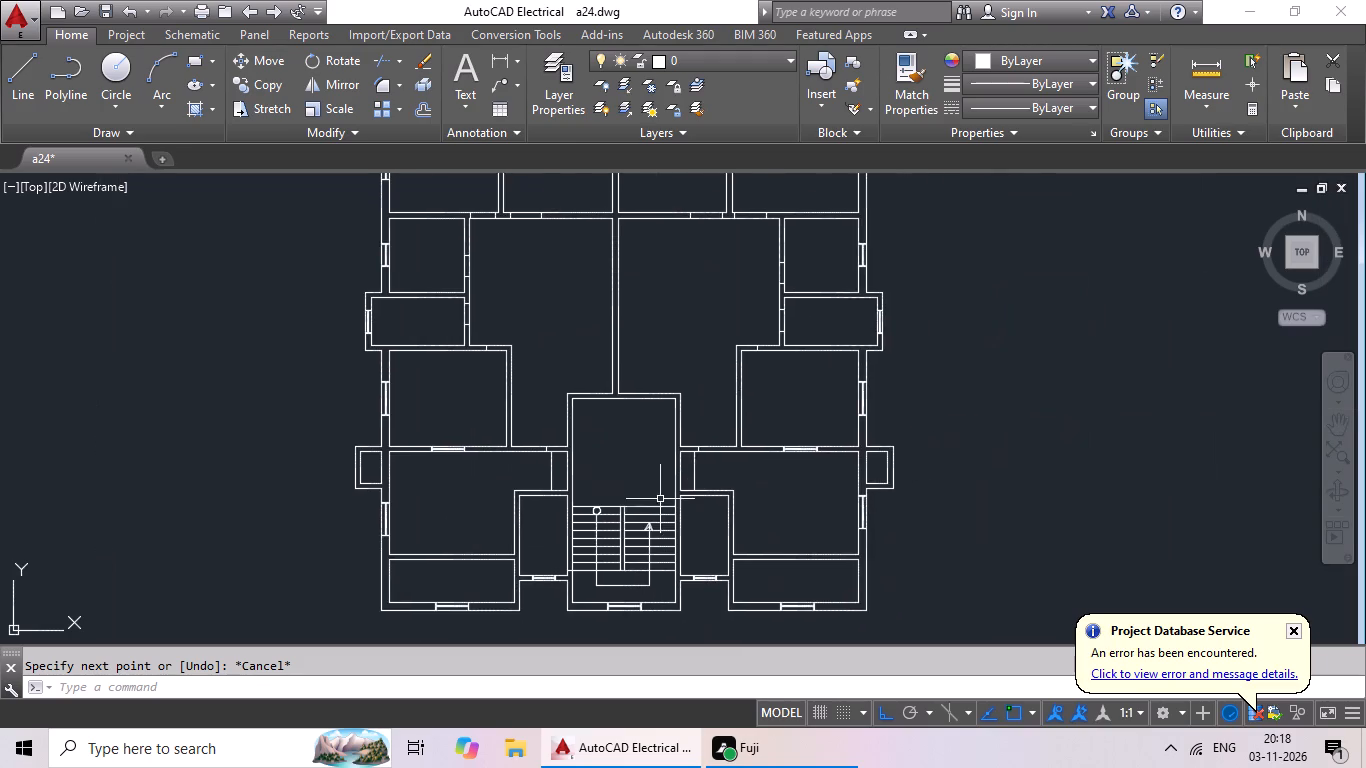
pyautogui.scroll(2, 557, 462)
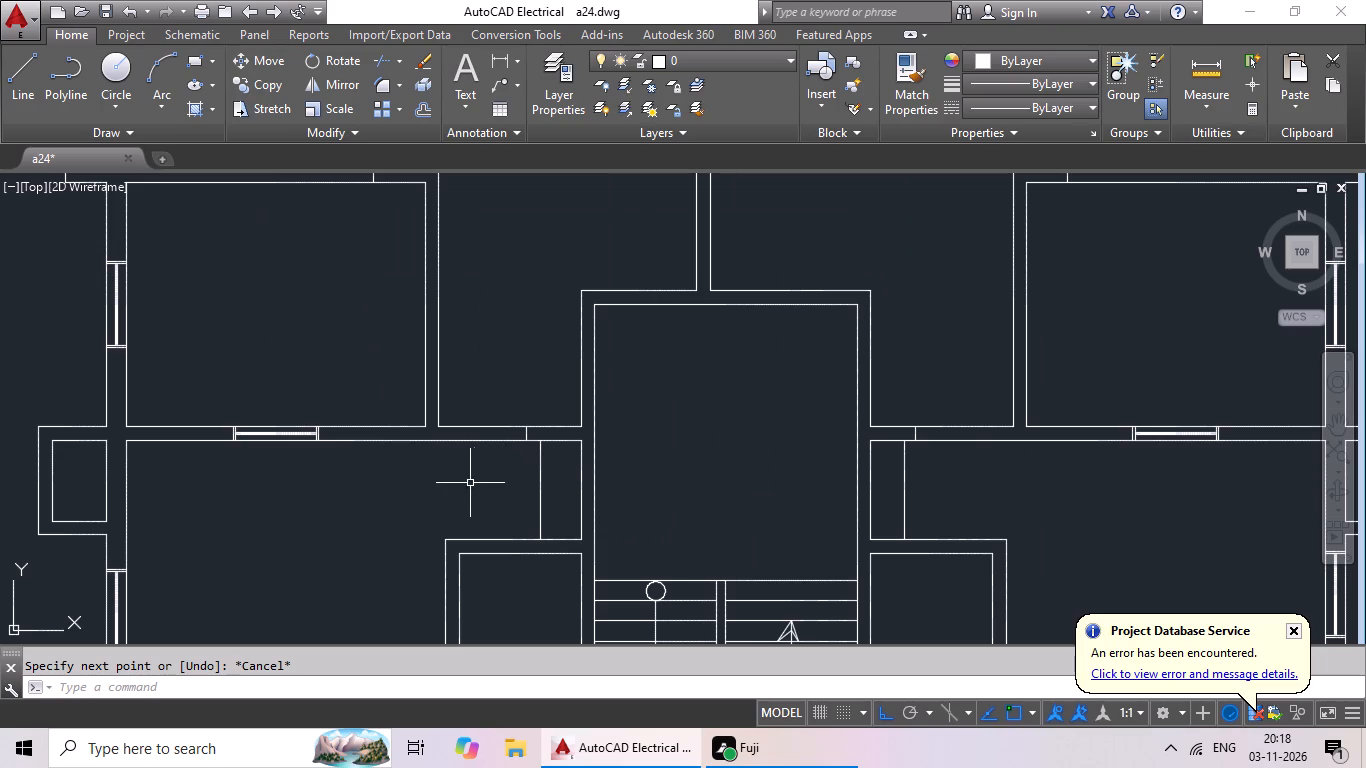
pyautogui.scroll(2, 486, 485)
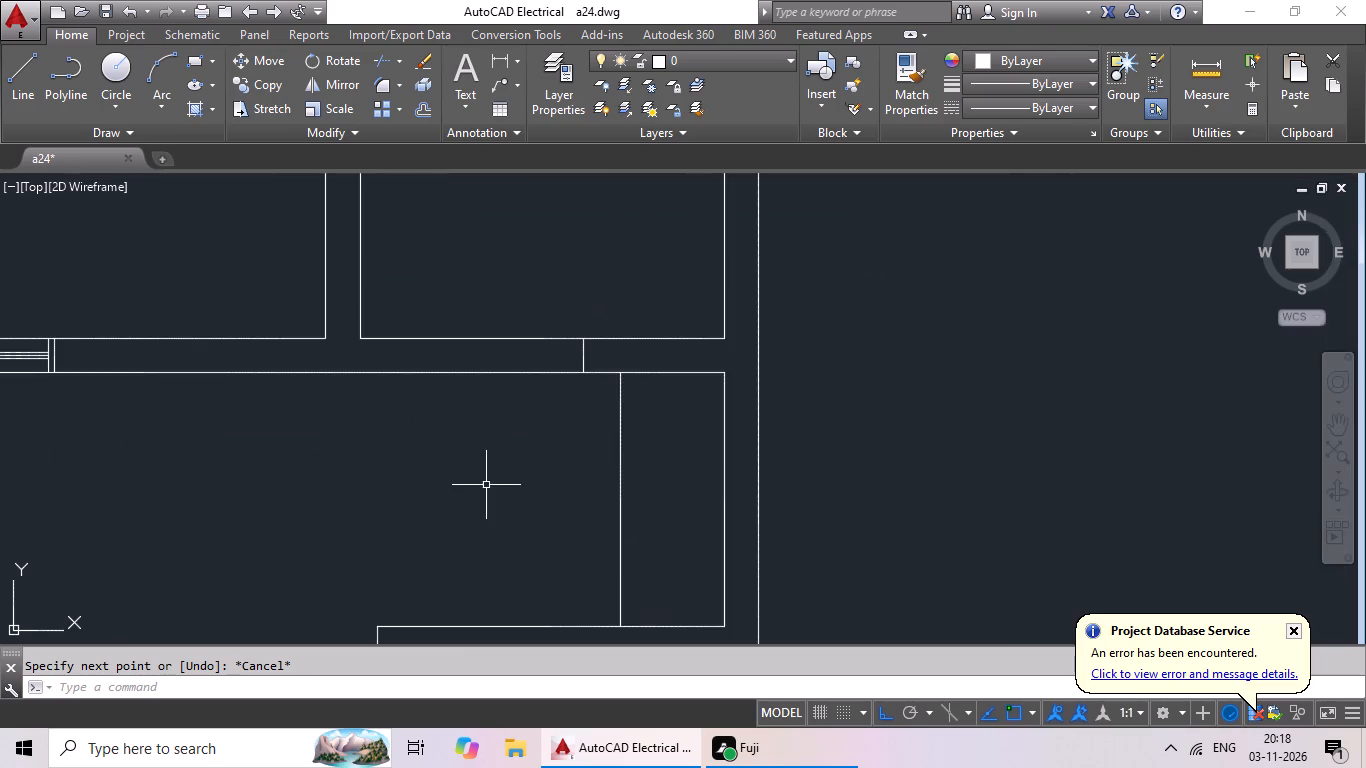
pyautogui.press('Escape')
pyautogui.press('Escape')
pyautogui.press('o')
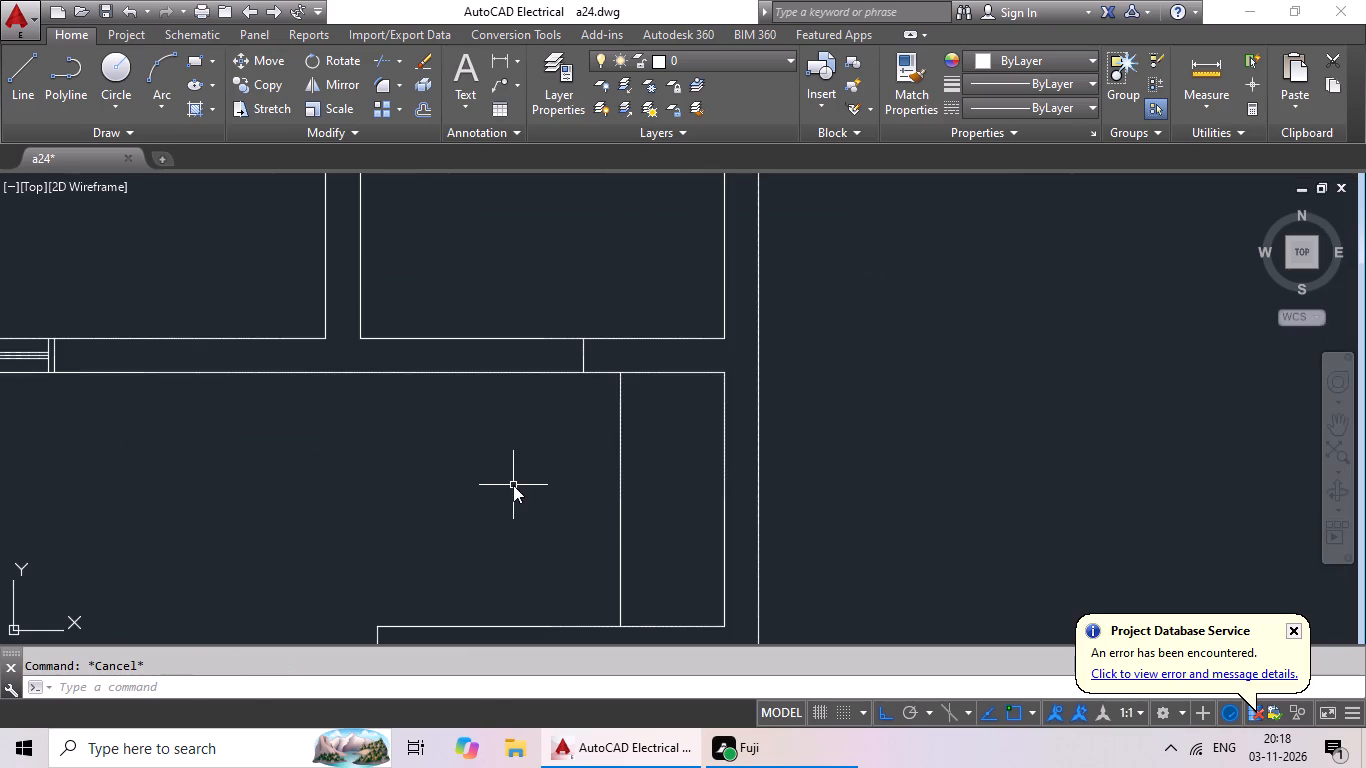
pyautogui.press('Return')
pyautogui.write("3'")
pyautogui.press('Return')
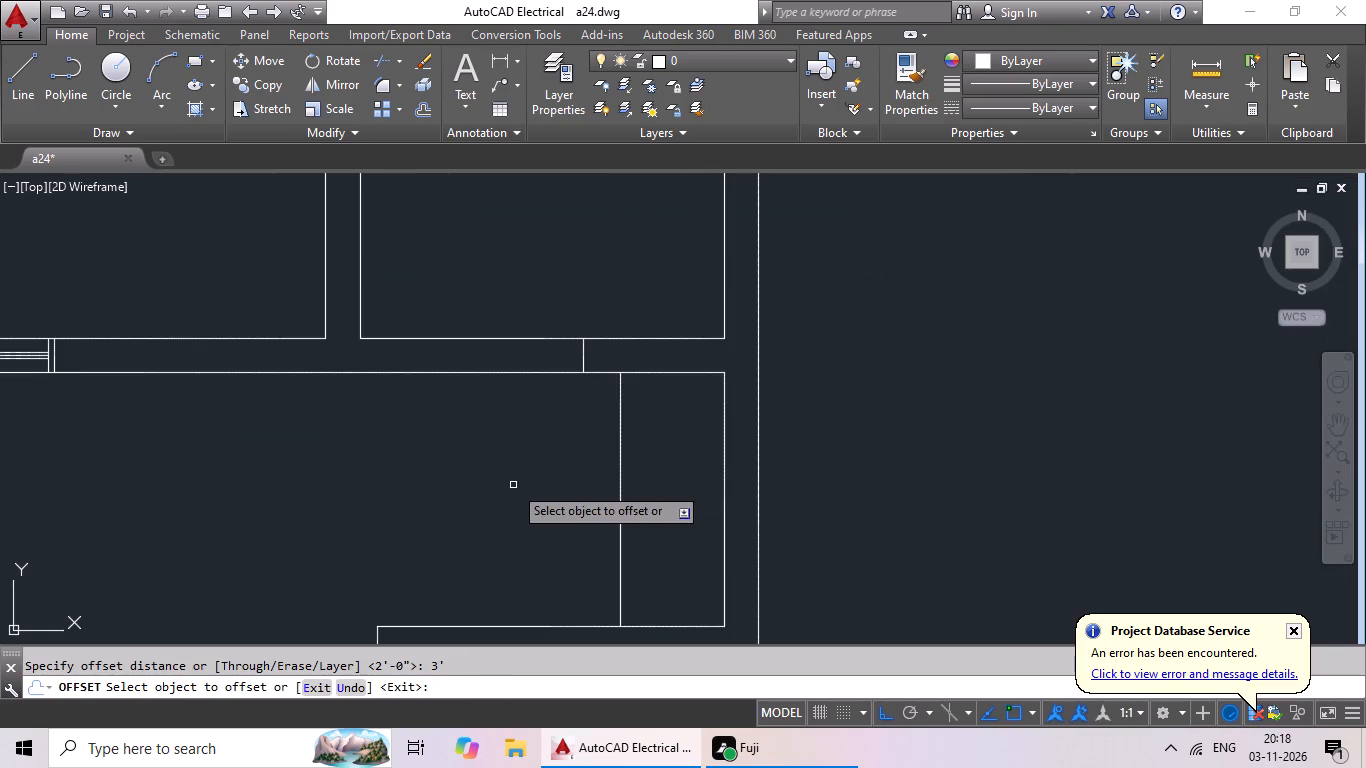
pyautogui.click(585, 344)
pyautogui.click(563, 365)
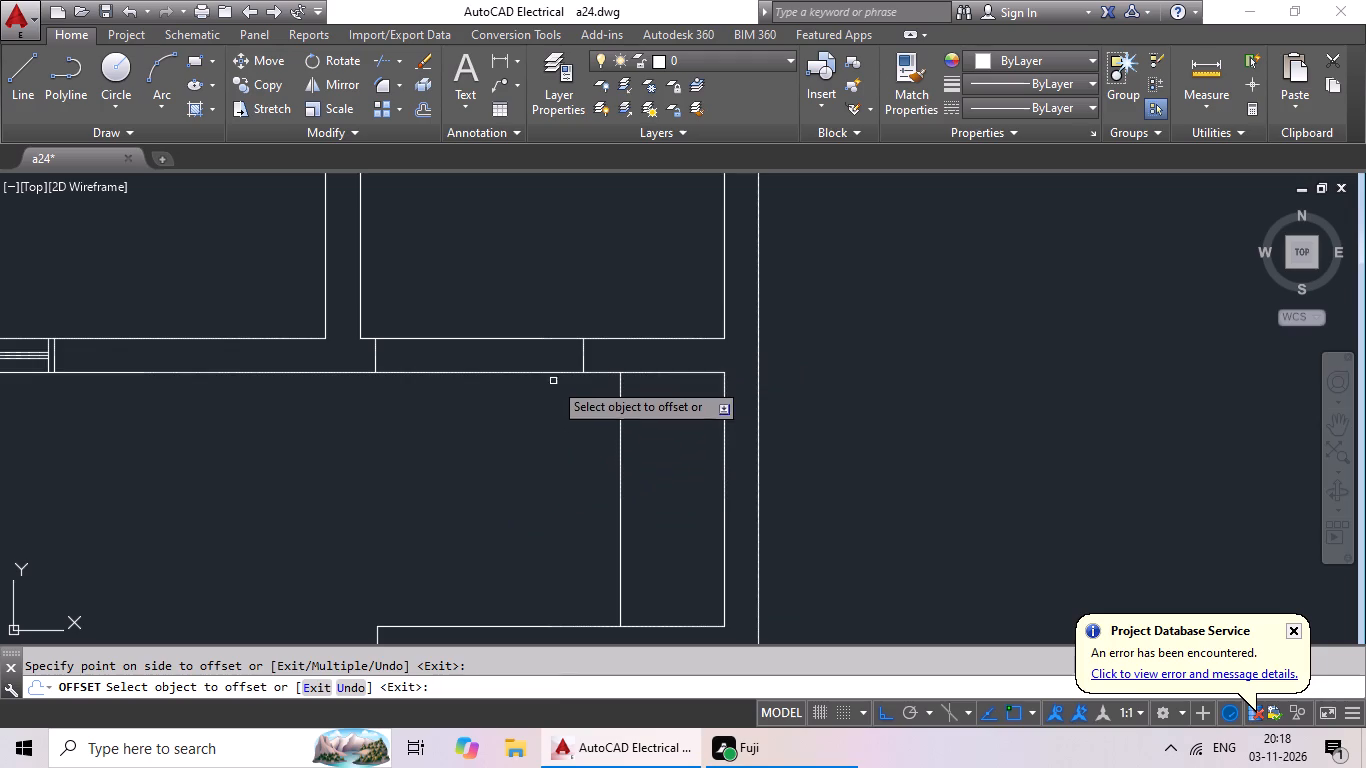
pyautogui.scroll(-1, 551, 386)
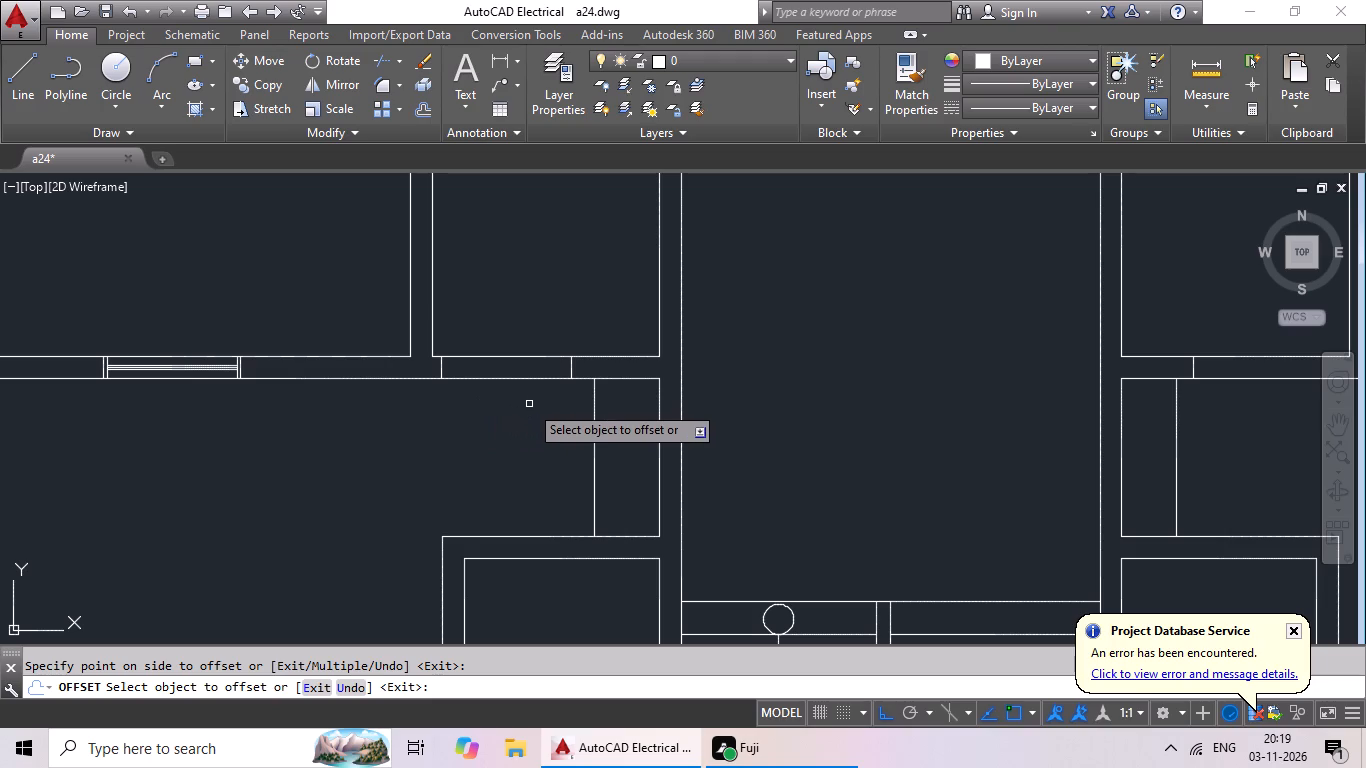
pyautogui.press('Escape')
pyautogui.press('Escape')
pyautogui.press('Escape')
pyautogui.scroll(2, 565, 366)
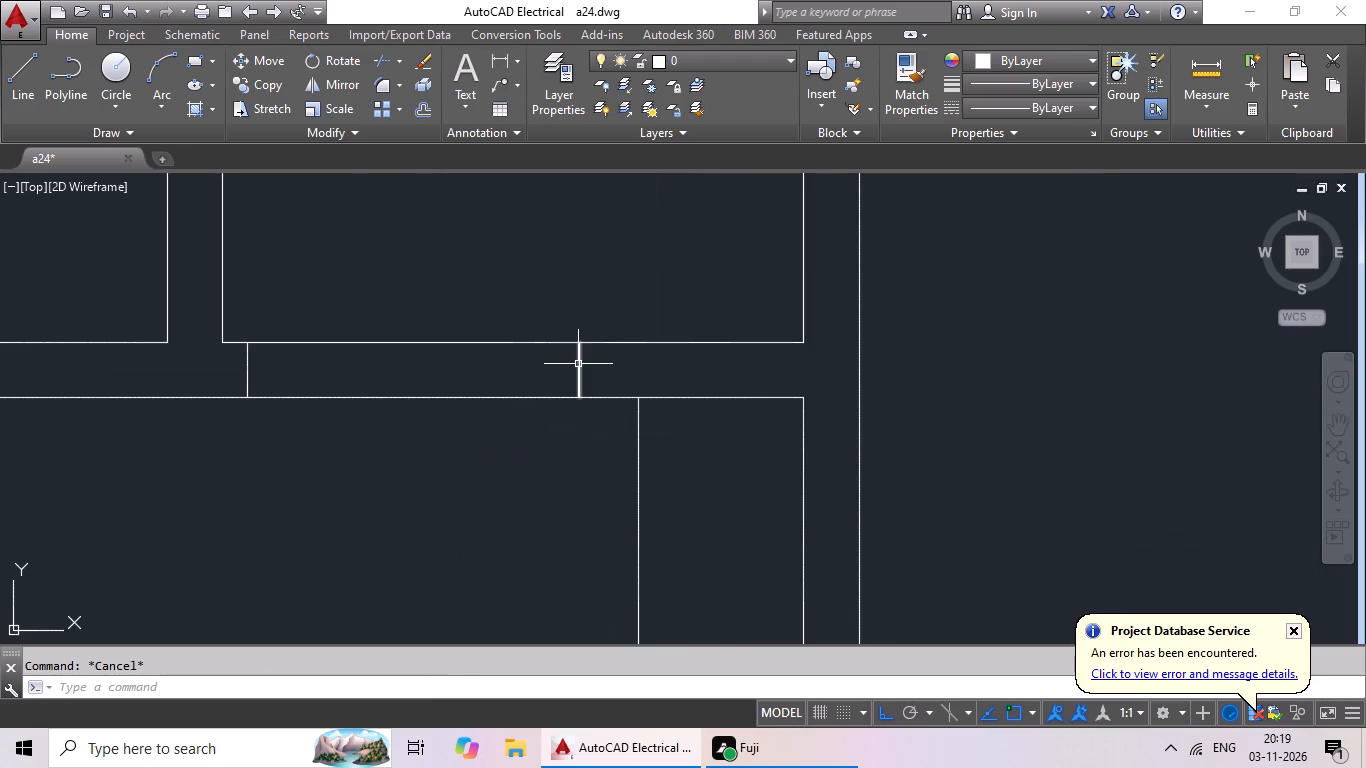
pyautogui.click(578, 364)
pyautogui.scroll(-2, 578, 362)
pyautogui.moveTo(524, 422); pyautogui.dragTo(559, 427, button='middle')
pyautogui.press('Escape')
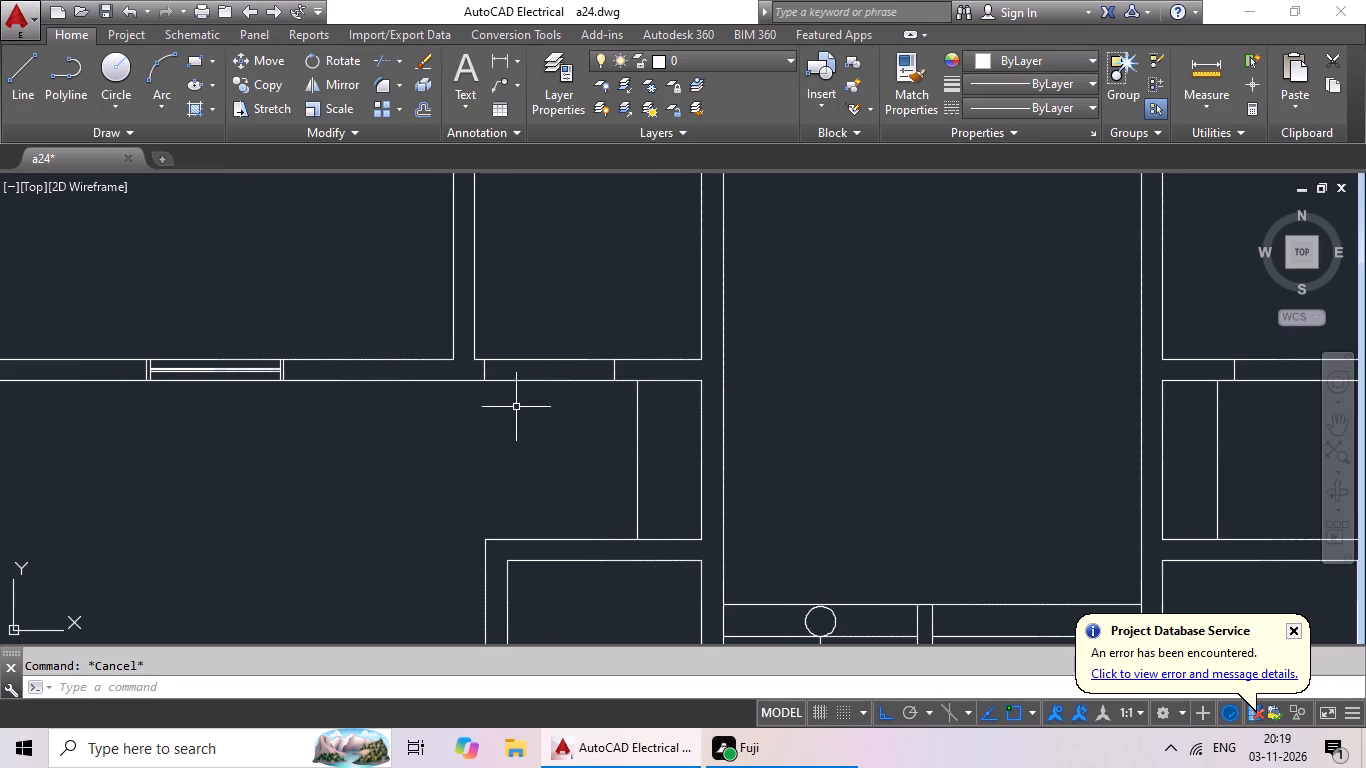
# Offset the short line across the east hall passage's south wall 3' to the east.
pyautogui.scroll(-2, 513, 432)
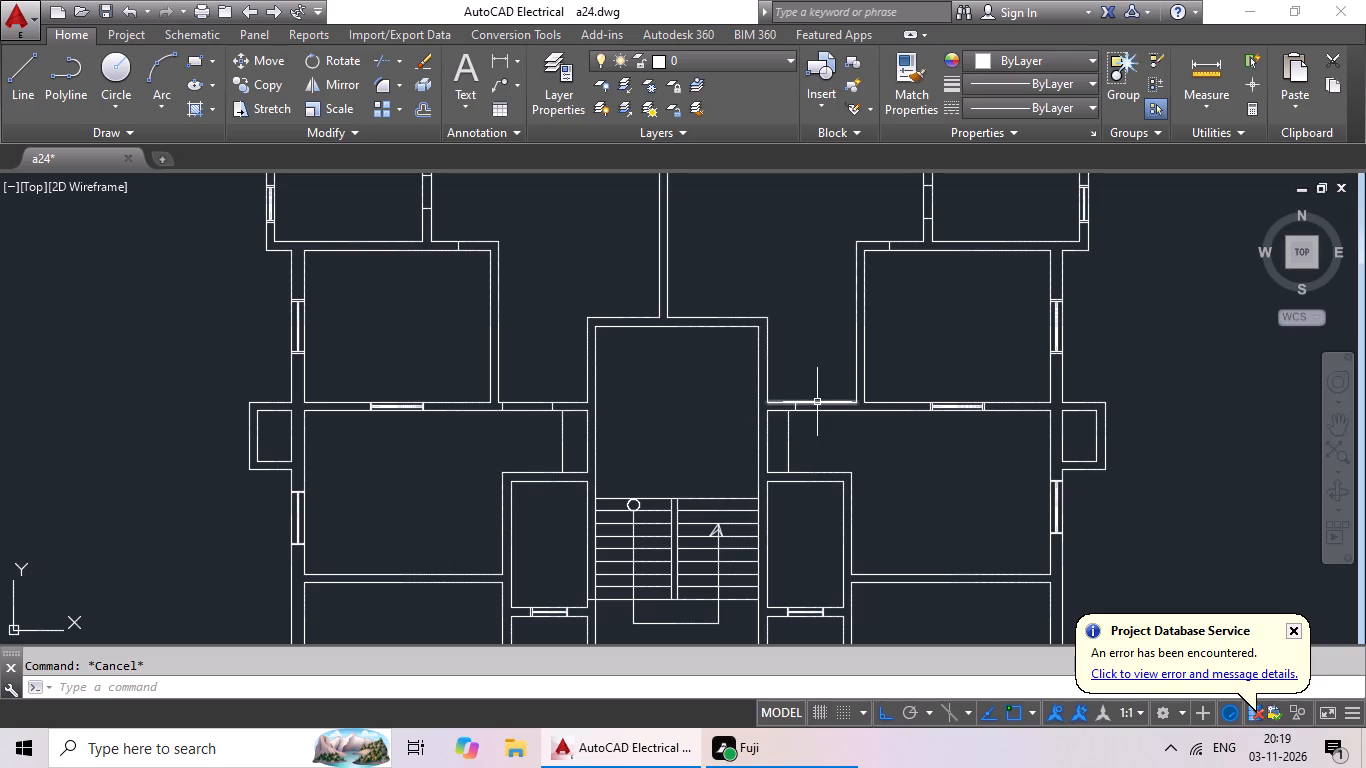
pyautogui.scroll(3, 812, 404)
pyautogui.scroll(-2, 780, 410)
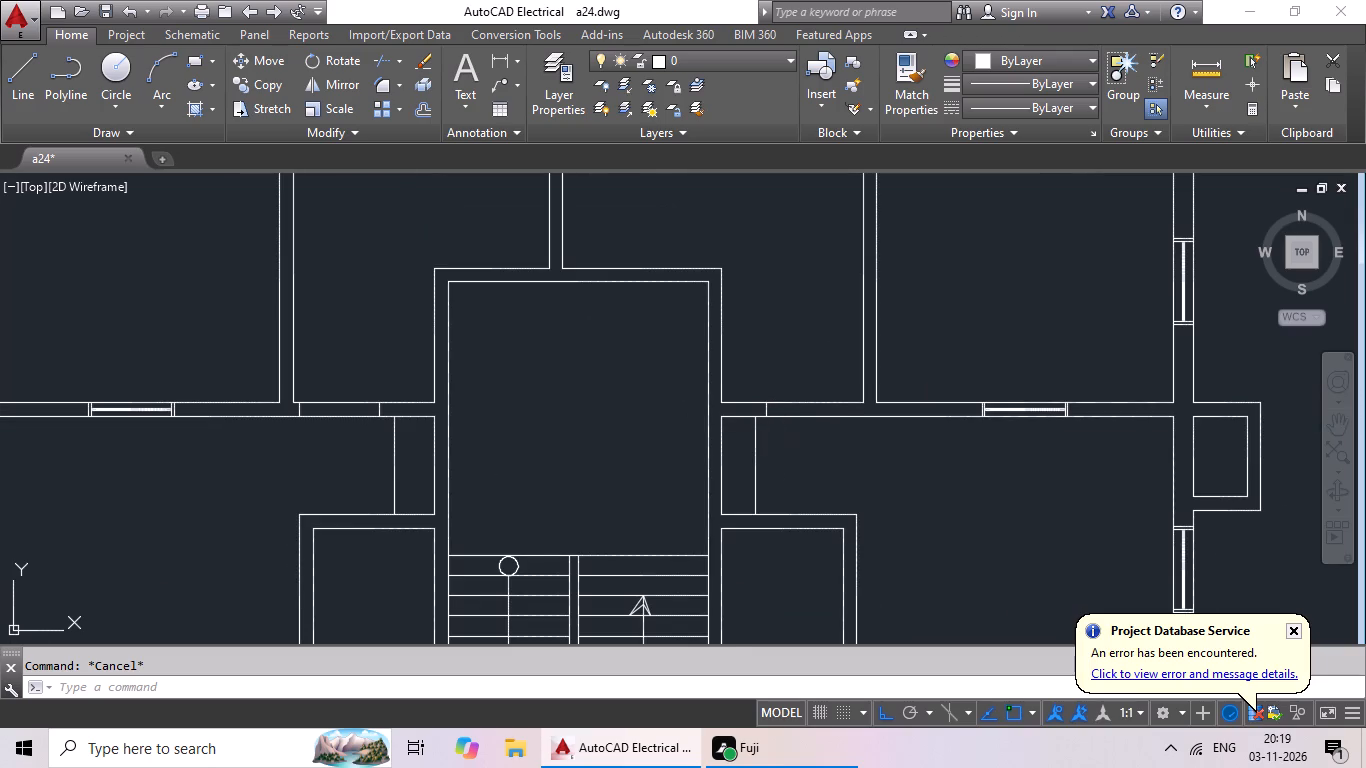
pyautogui.press('Escape')
pyautogui.press('o')
pyautogui.press('Return')
pyautogui.write("3'")
pyautogui.press('Return')
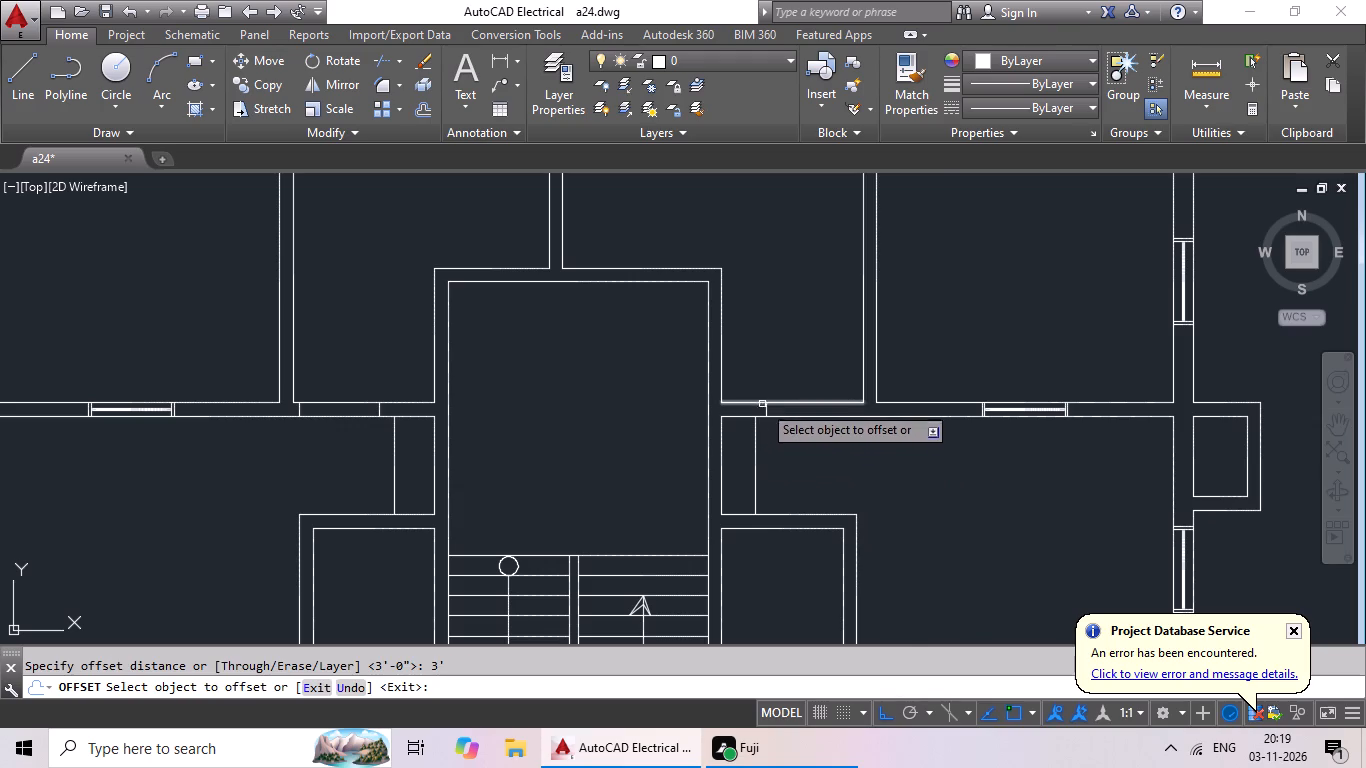
pyautogui.scroll(4, 767, 413)
pyautogui.click(759, 420)
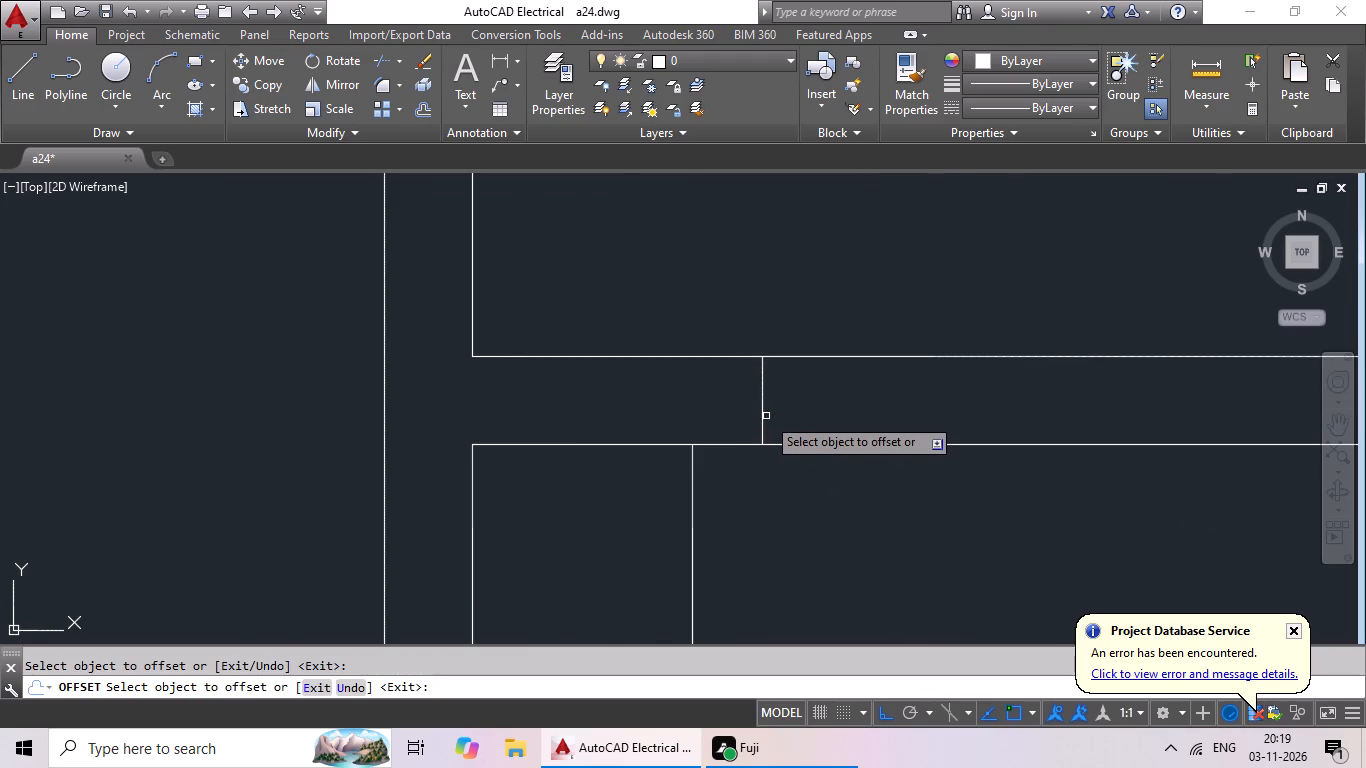
pyautogui.click(766, 415)
pyautogui.scroll(-1, 793, 402)
pyautogui.scroll(-2, 979, 435)
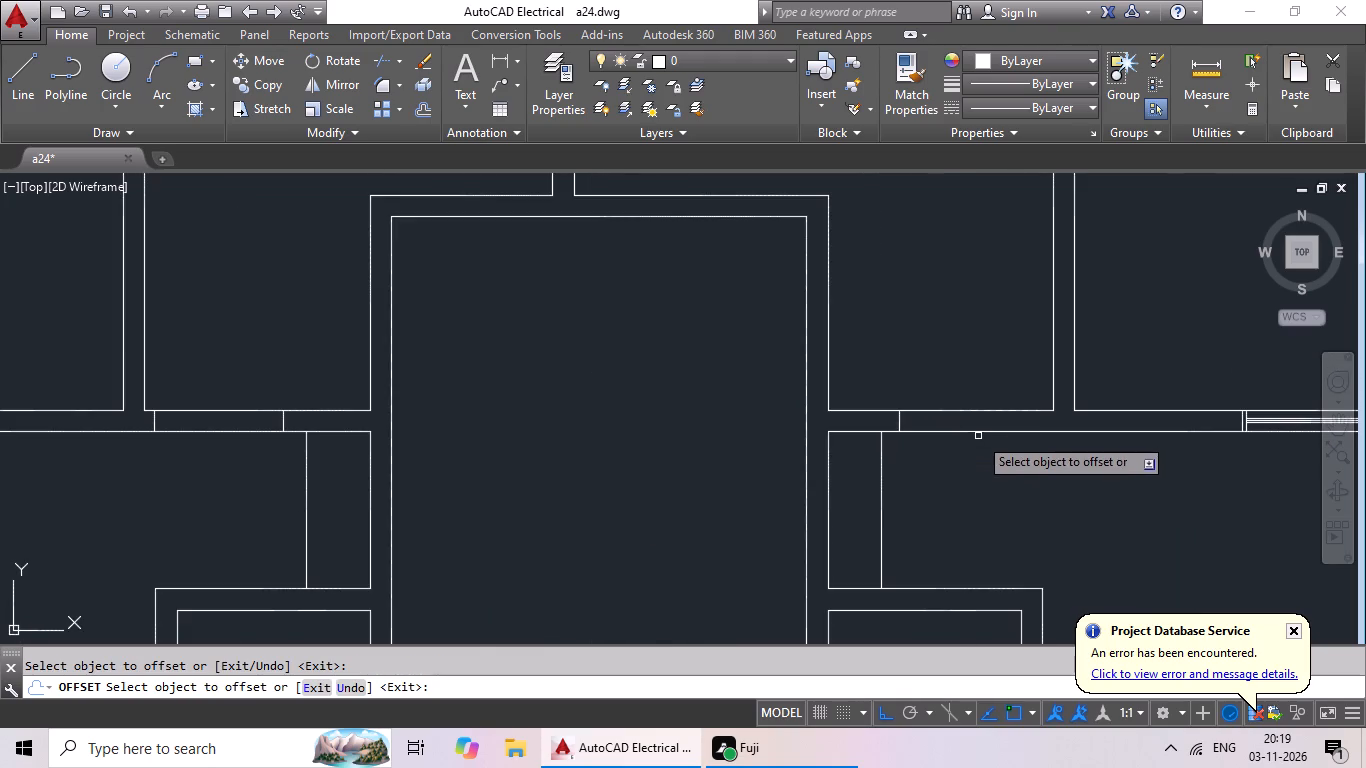
pyautogui.scroll(-1, 981, 439)
pyautogui.moveTo(963, 441); pyautogui.dragTo(811, 477, button='middle')
pyautogui.scroll(3, 778, 469)
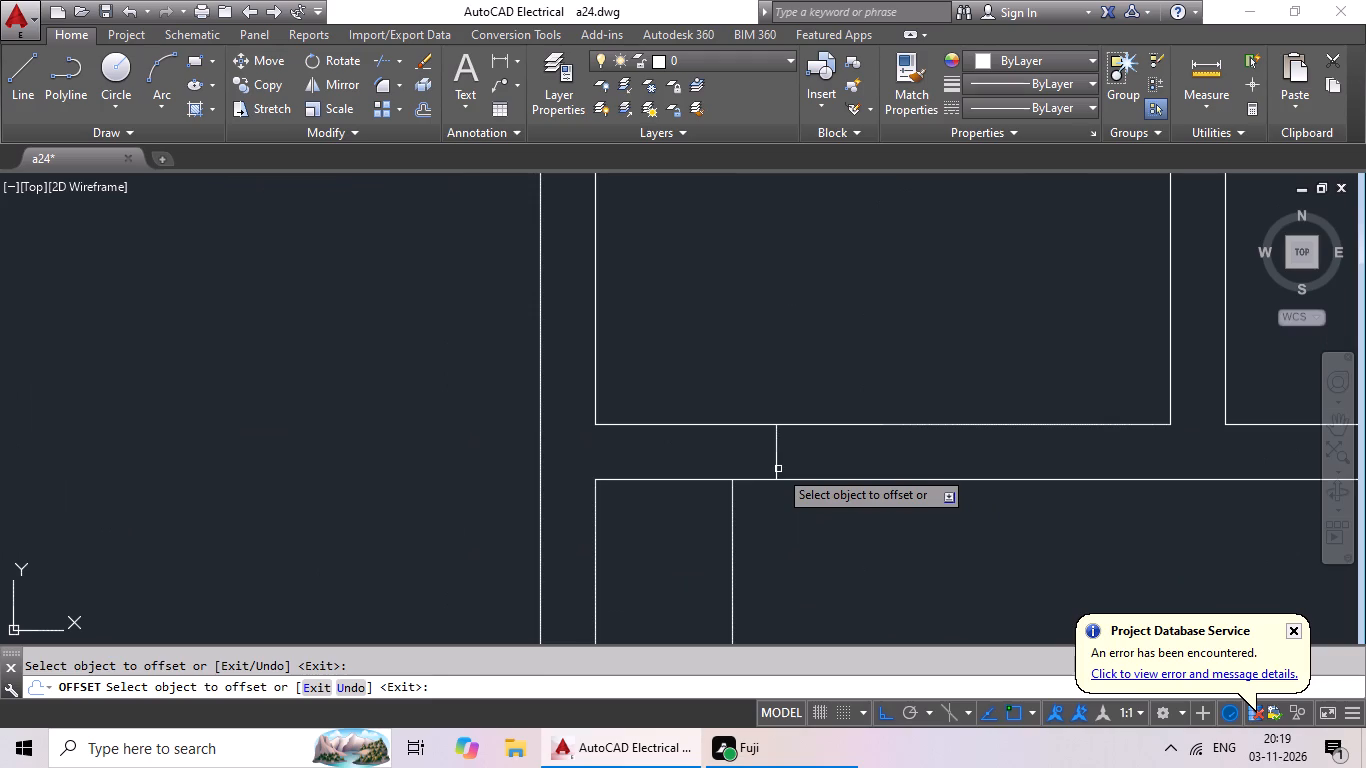
pyautogui.click(778, 462)
pyautogui.click(801, 462)
pyautogui.scroll(-3, 823, 459)
pyautogui.moveTo(863, 517); pyautogui.dragTo(864, 474, button='middle')
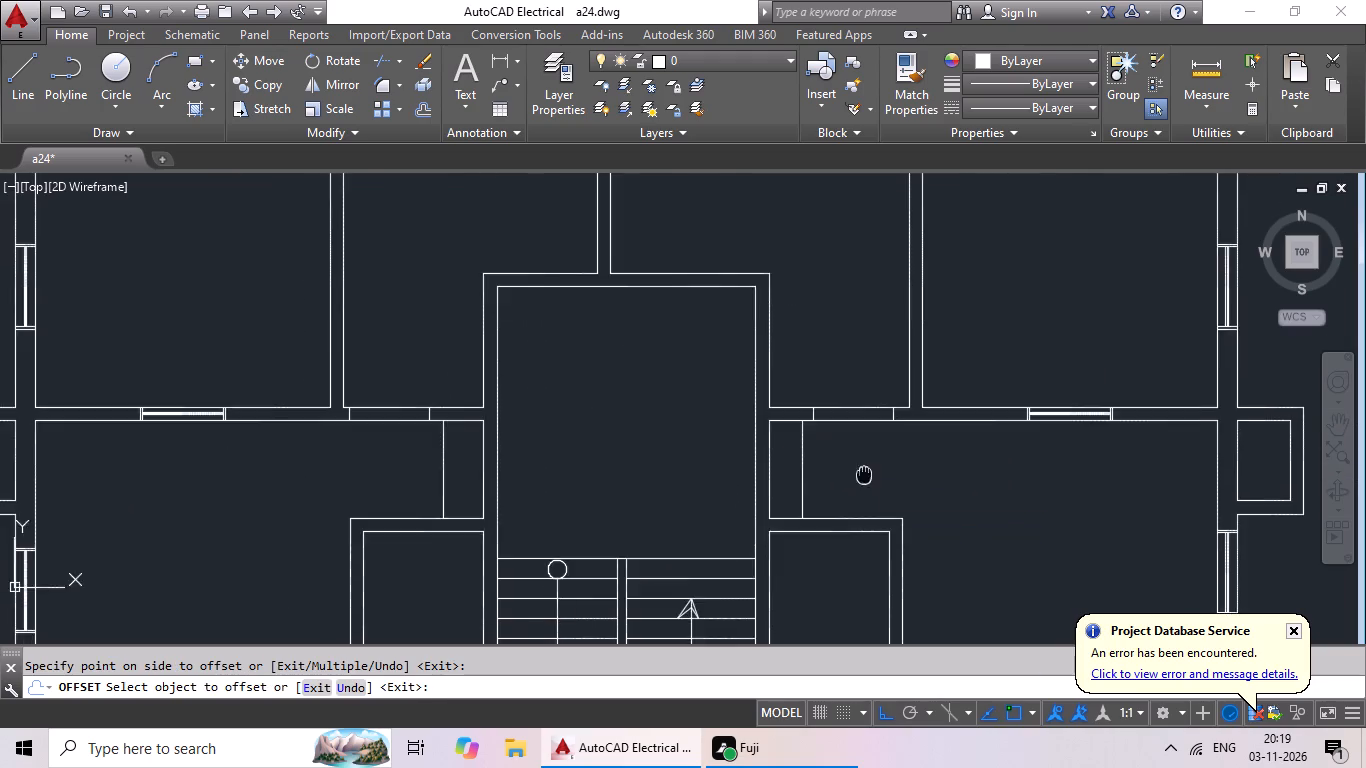
pyautogui.scroll(-2, 864, 473)
pyautogui.press('Escape')
pyautogui.press('Escape')
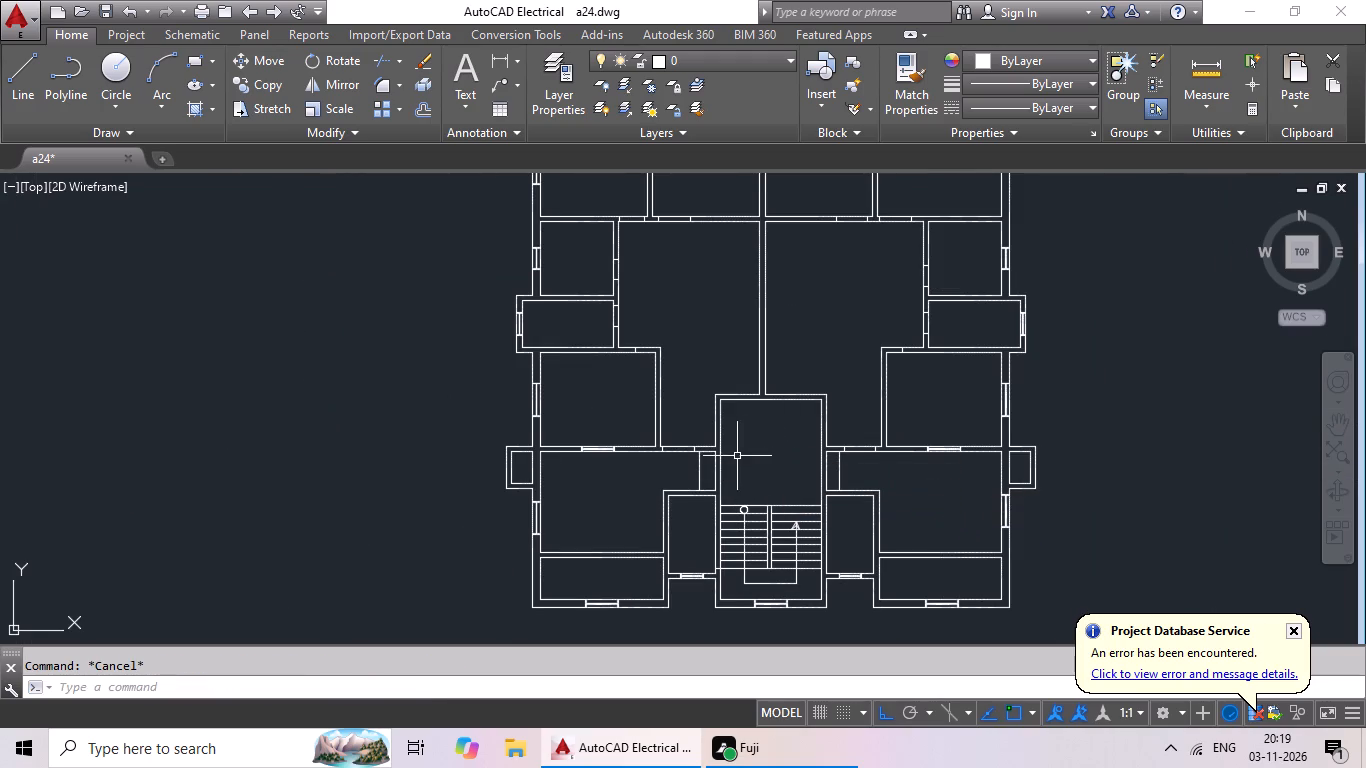
# Draw a short horizontal line across the stair block's west wall, just north of the west hall passage's south wall.
pyautogui.moveTo(753, 475); pyautogui.dragTo(724, 520, button='middle')
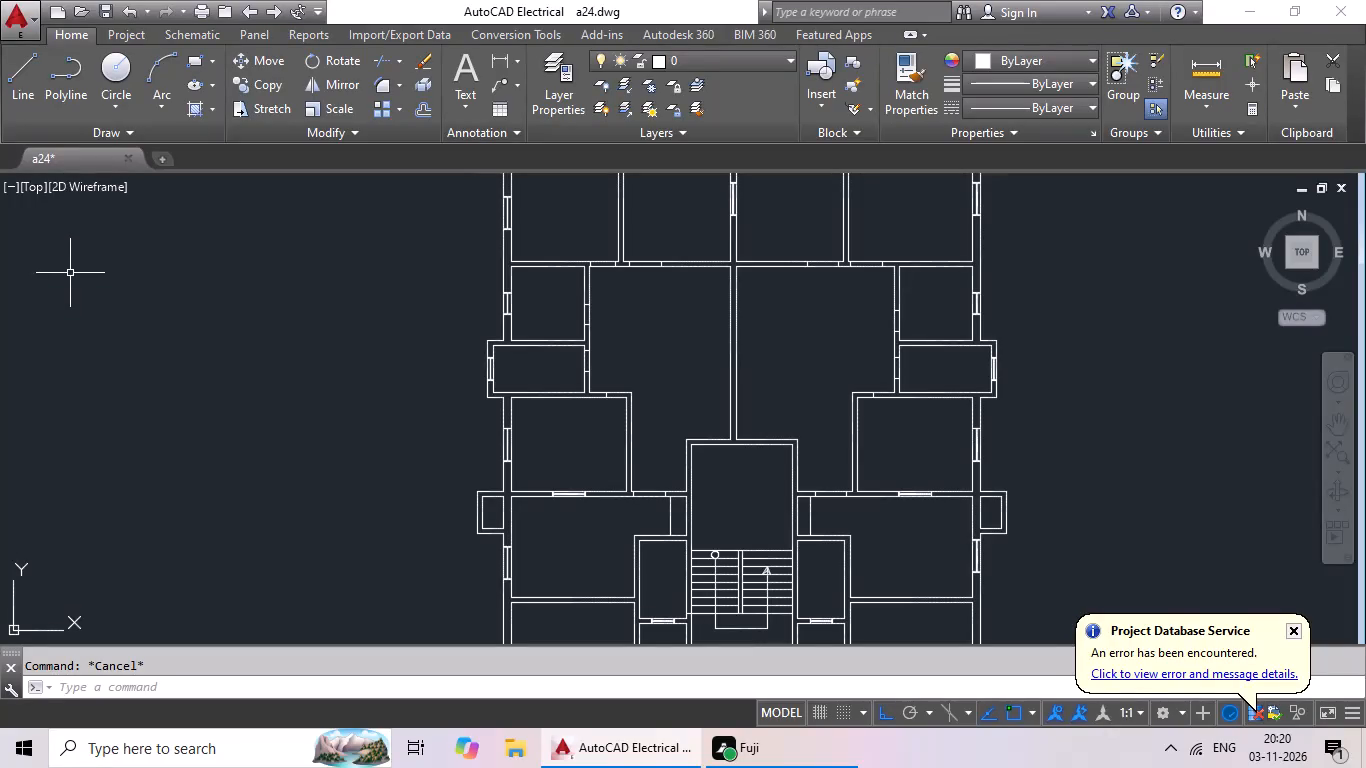
pyautogui.click(22, 88)
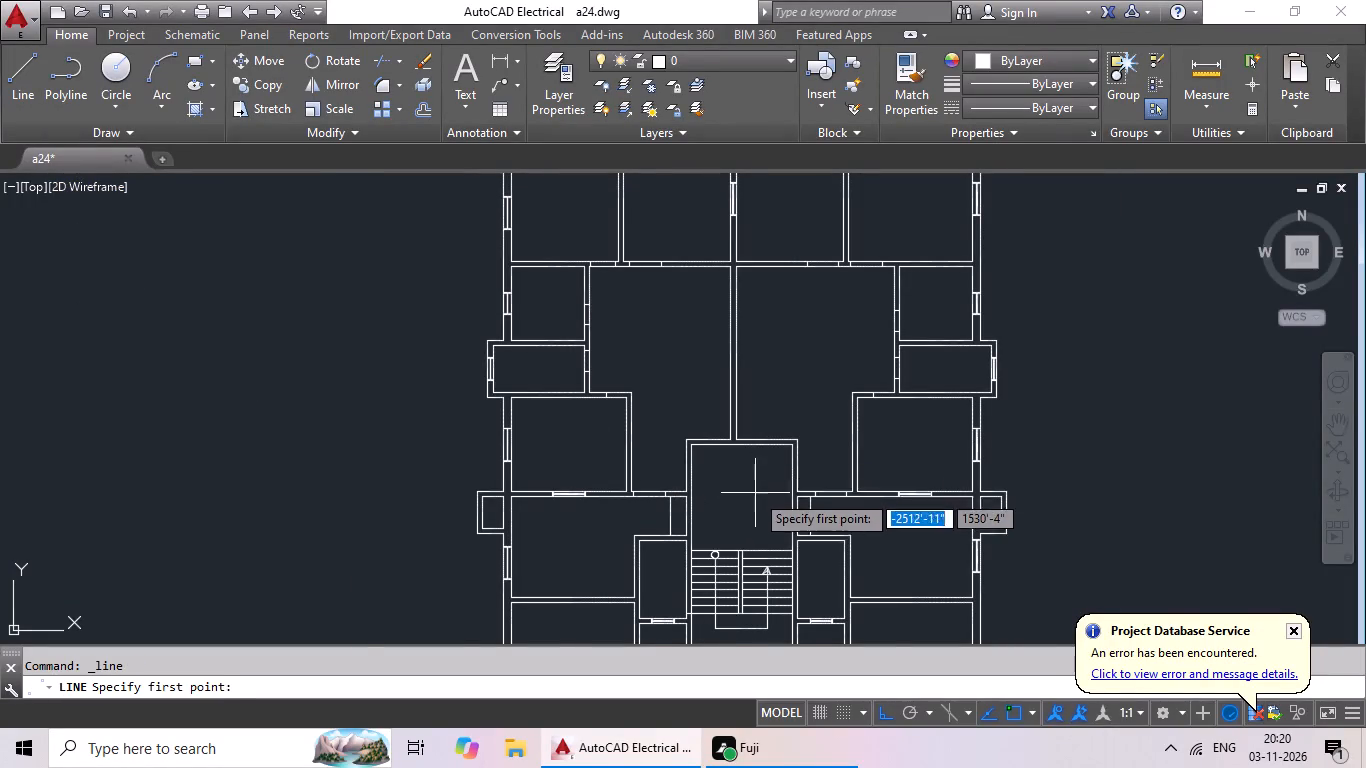
pyautogui.scroll(2, 755, 493)
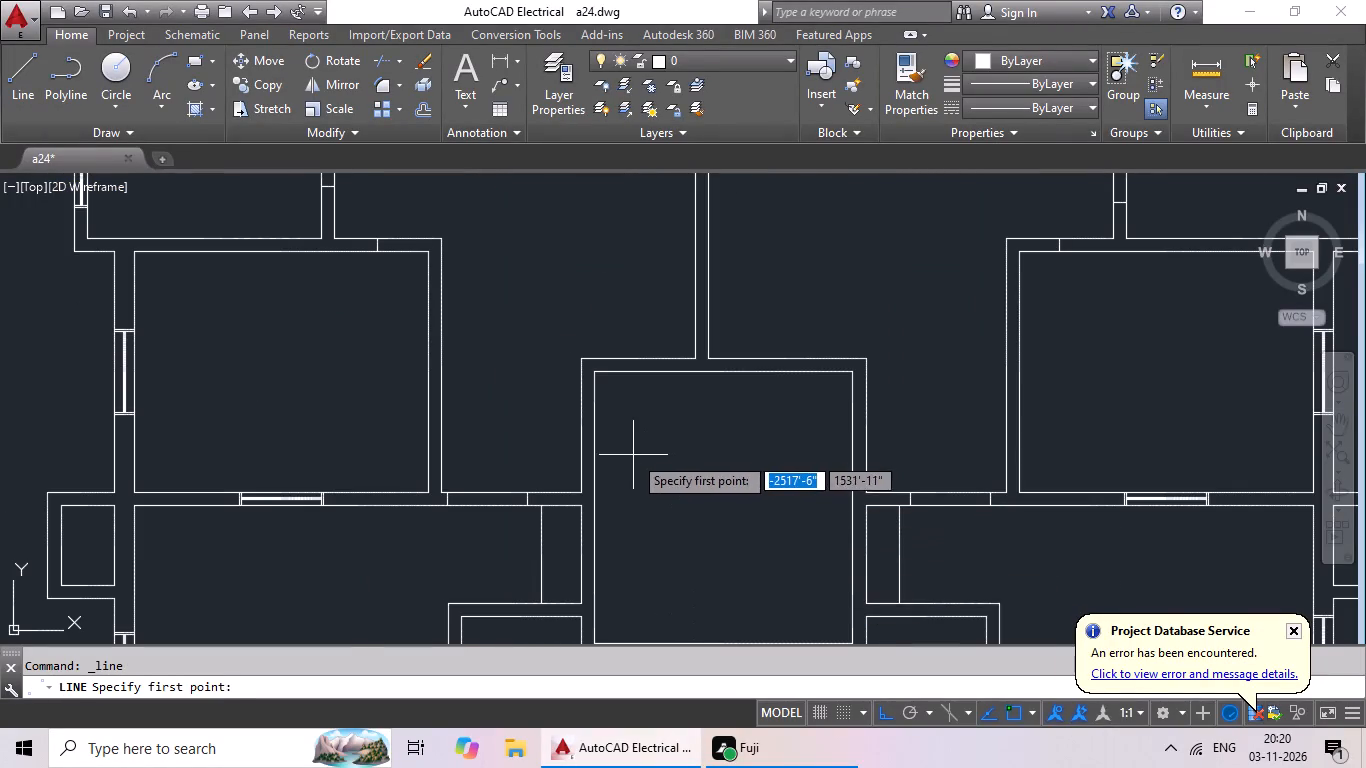
pyautogui.scroll(2, 633, 455)
pyautogui.click(495, 511)
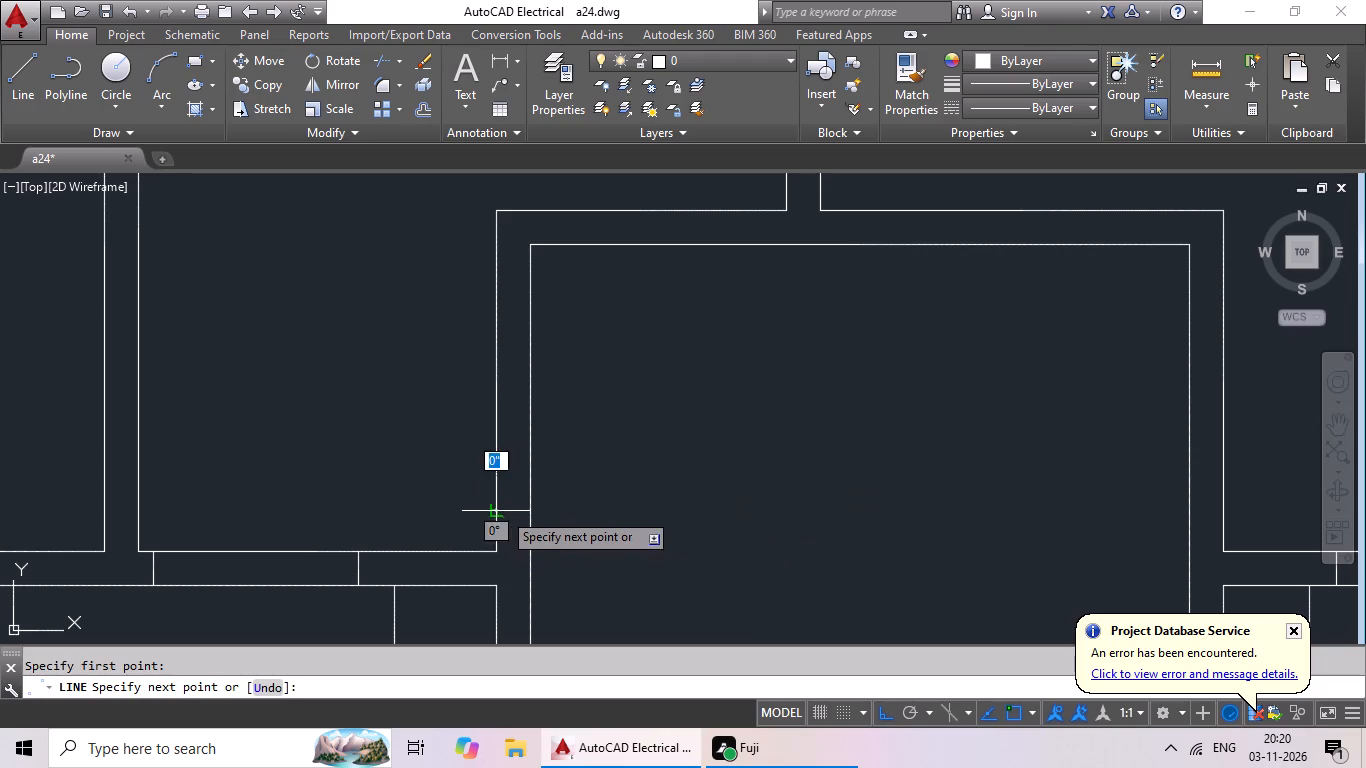
pyautogui.click(533, 511)
pyautogui.press('Escape')
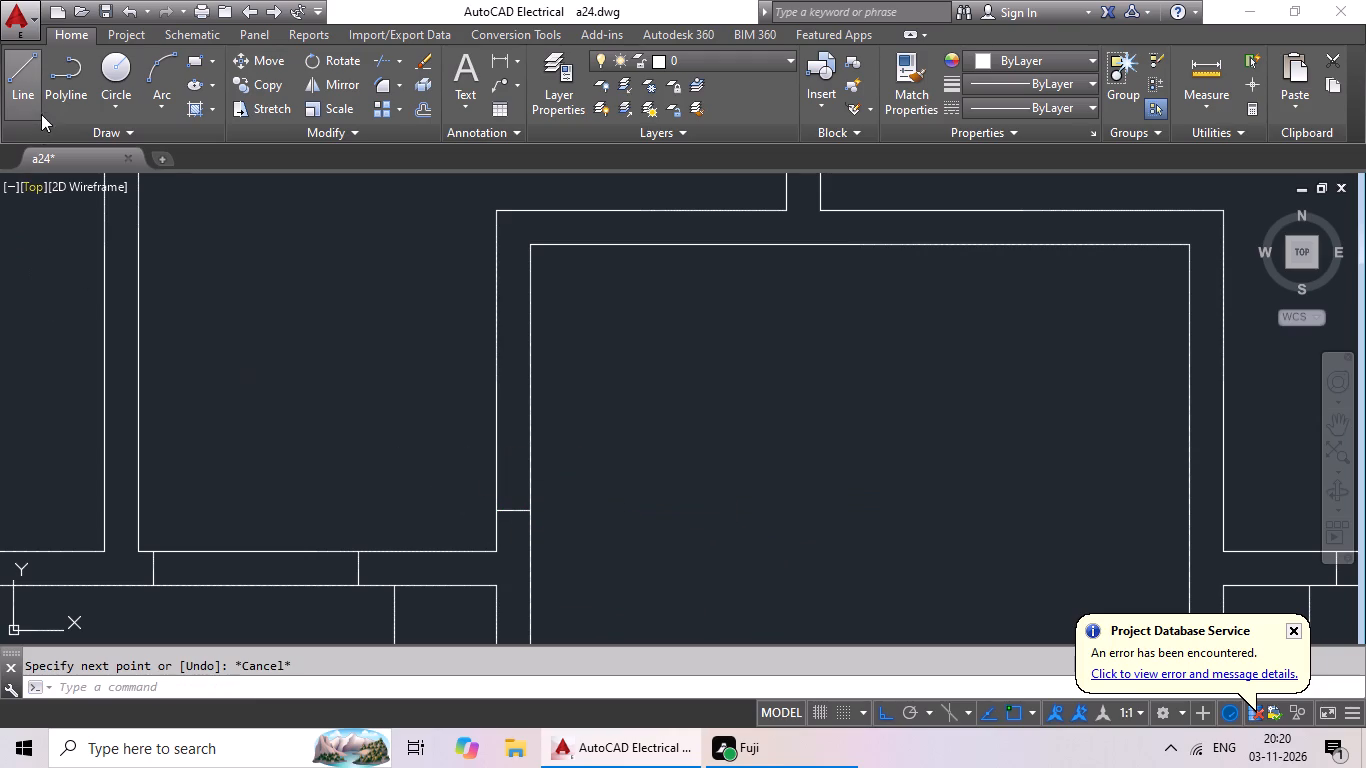
# Draw a short horizontal line across the stair block's east wall, just north of the east hall passage's south wall.
pyautogui.click(23, 102)
pyautogui.scroll(-1, 1008, 445)
pyautogui.moveTo(1005, 444); pyautogui.dragTo(592, 443, button='middle')
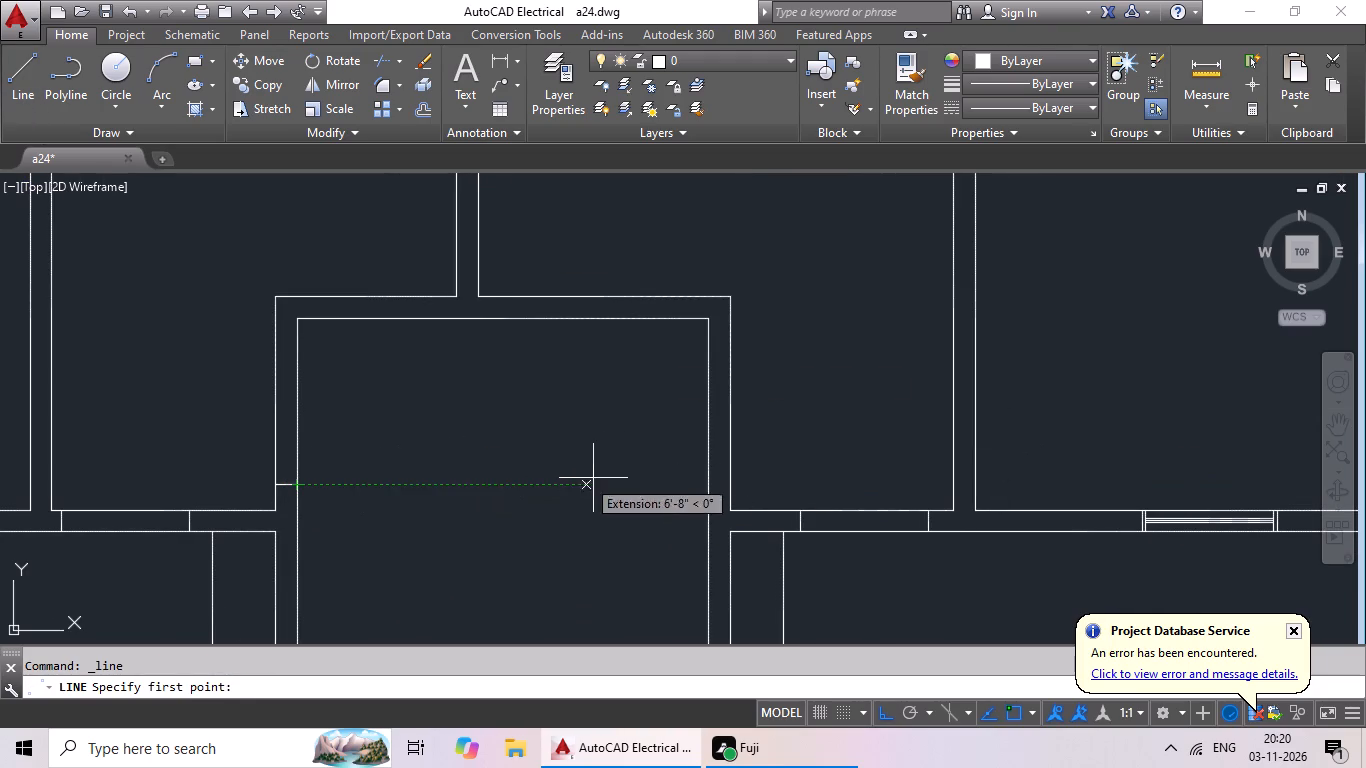
pyautogui.click(707, 490)
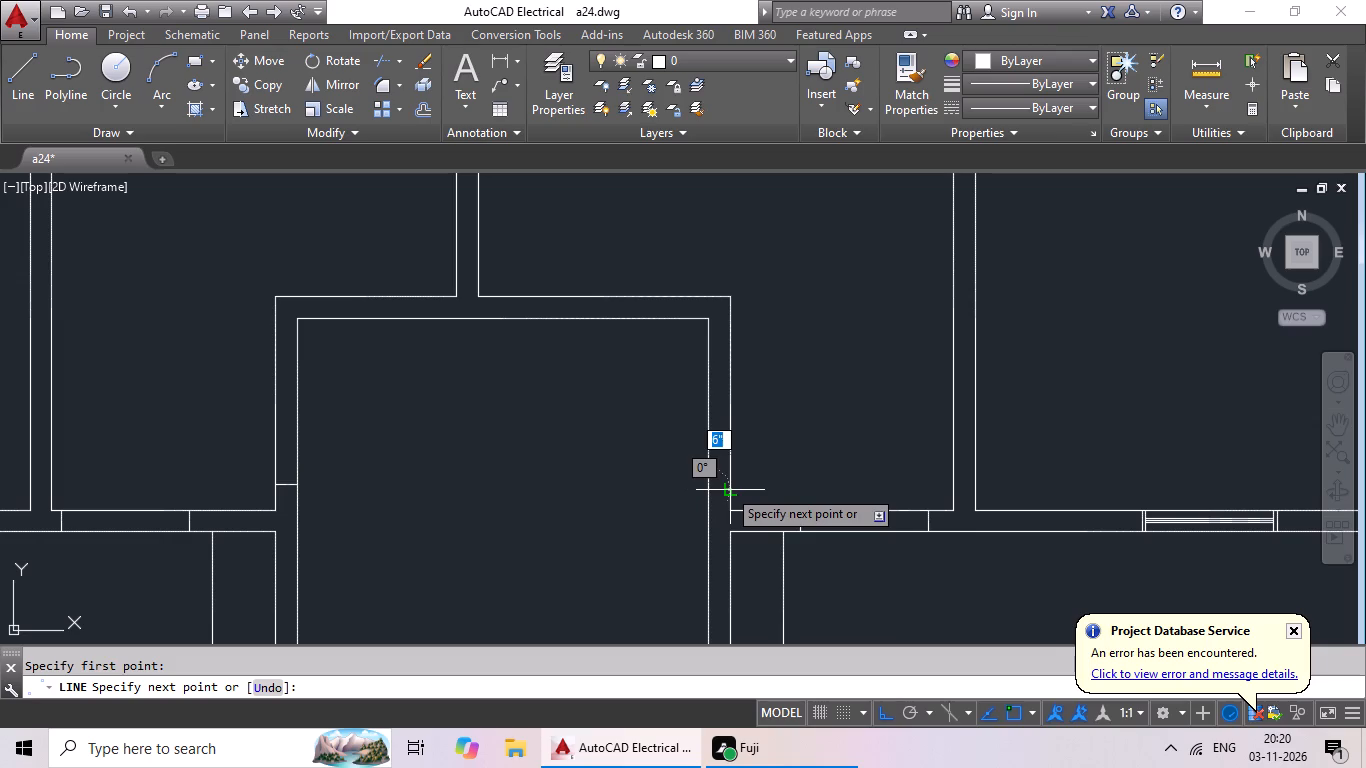
pyautogui.click(725, 488)
pyautogui.press('Escape')
pyautogui.press('Escape')
pyautogui.press('Escape')
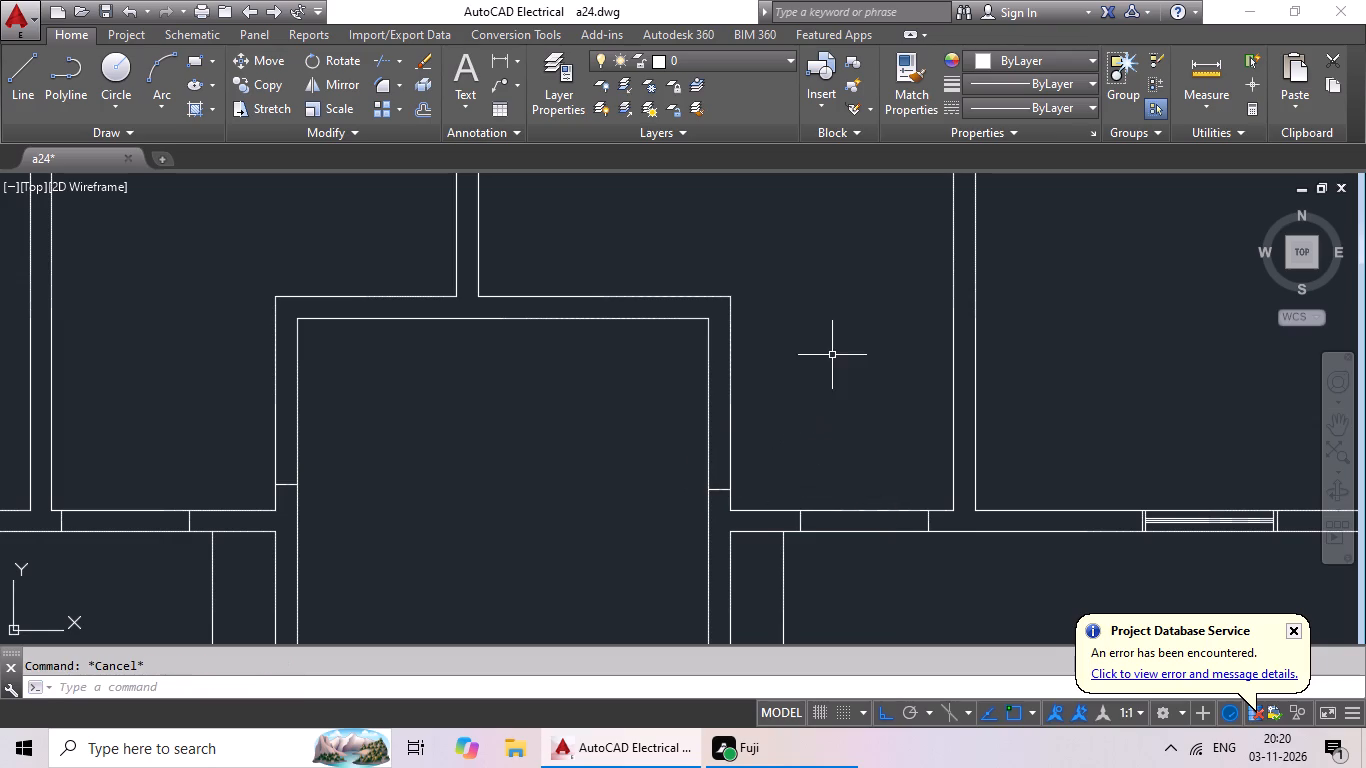
pyautogui.press('Escape')
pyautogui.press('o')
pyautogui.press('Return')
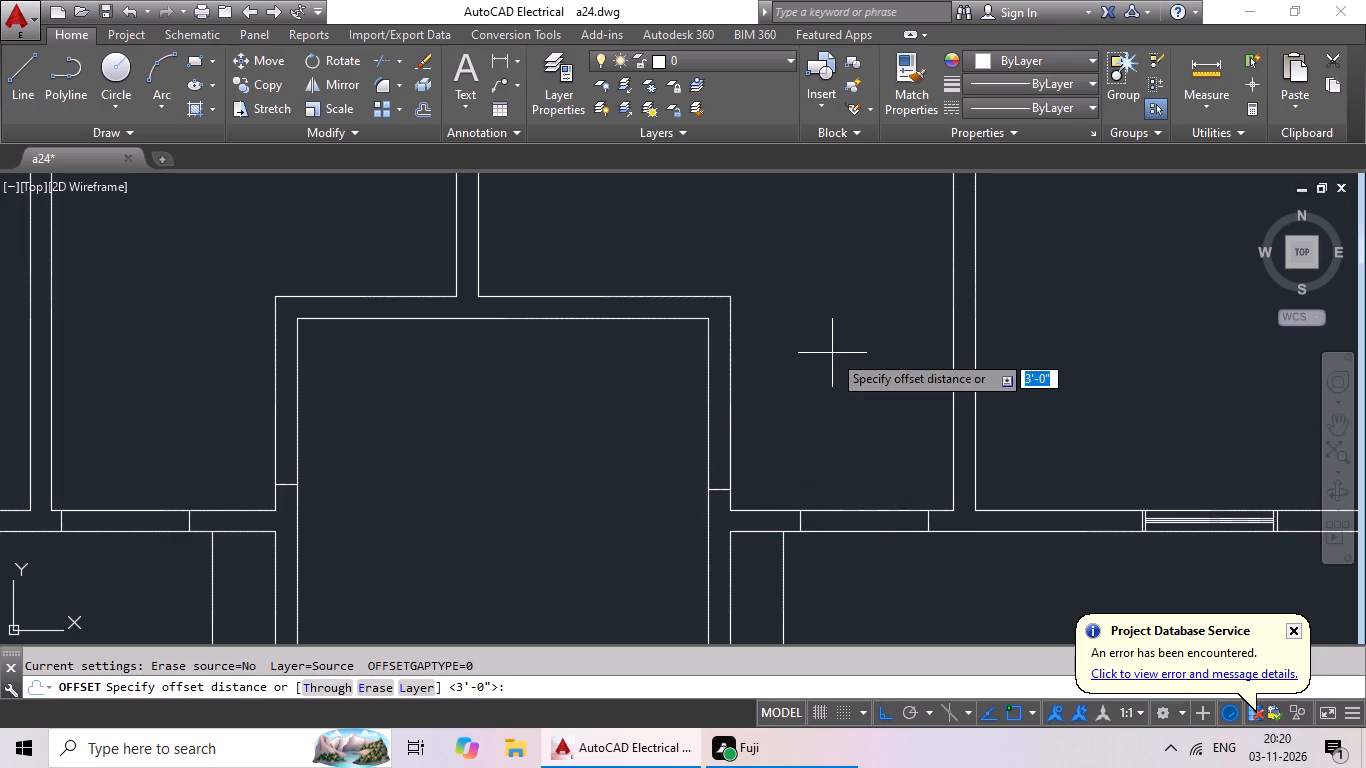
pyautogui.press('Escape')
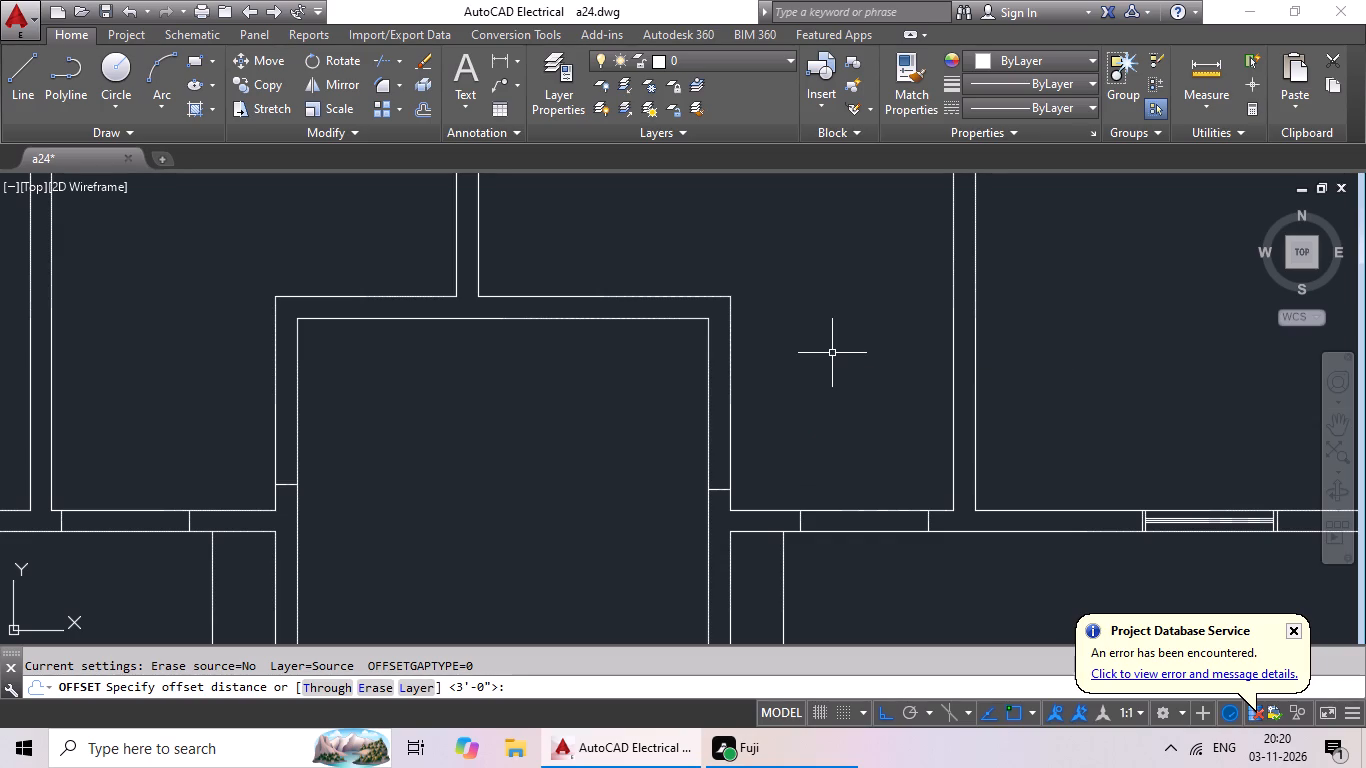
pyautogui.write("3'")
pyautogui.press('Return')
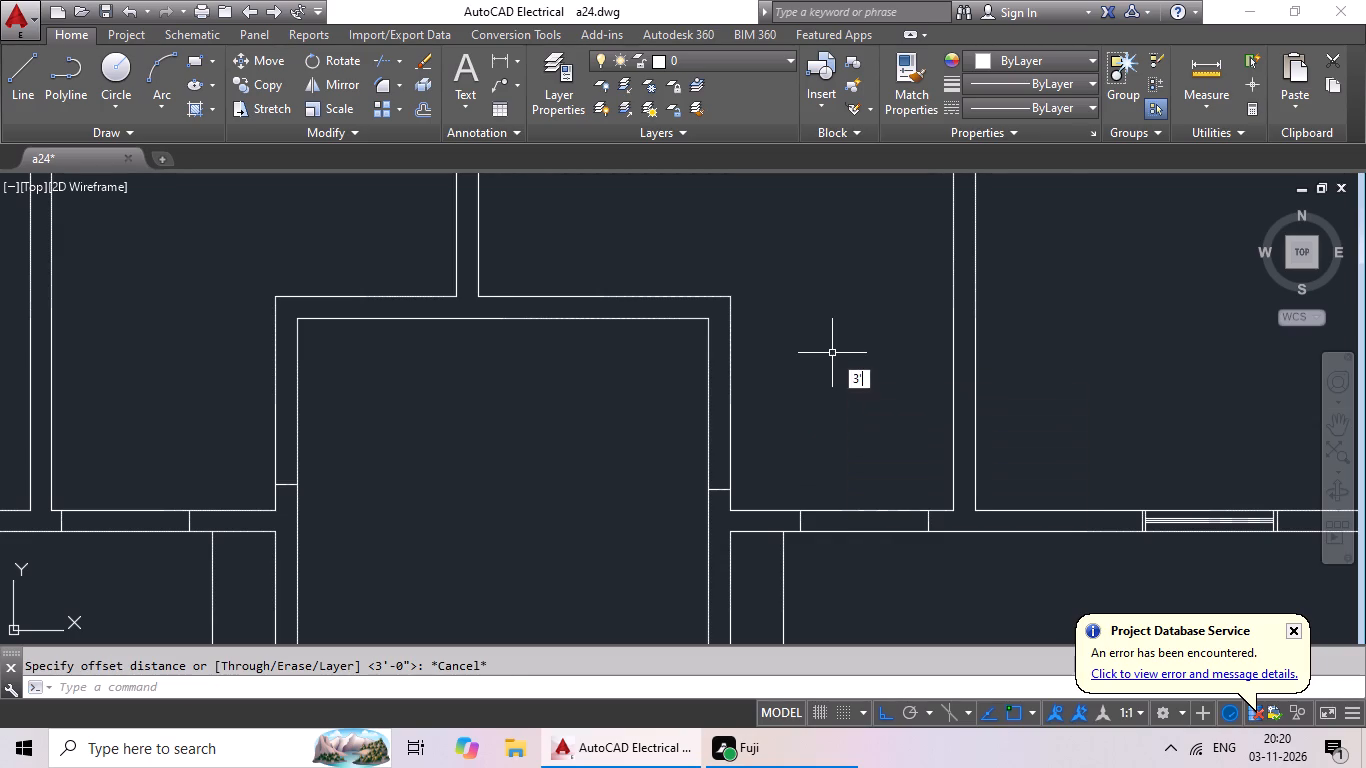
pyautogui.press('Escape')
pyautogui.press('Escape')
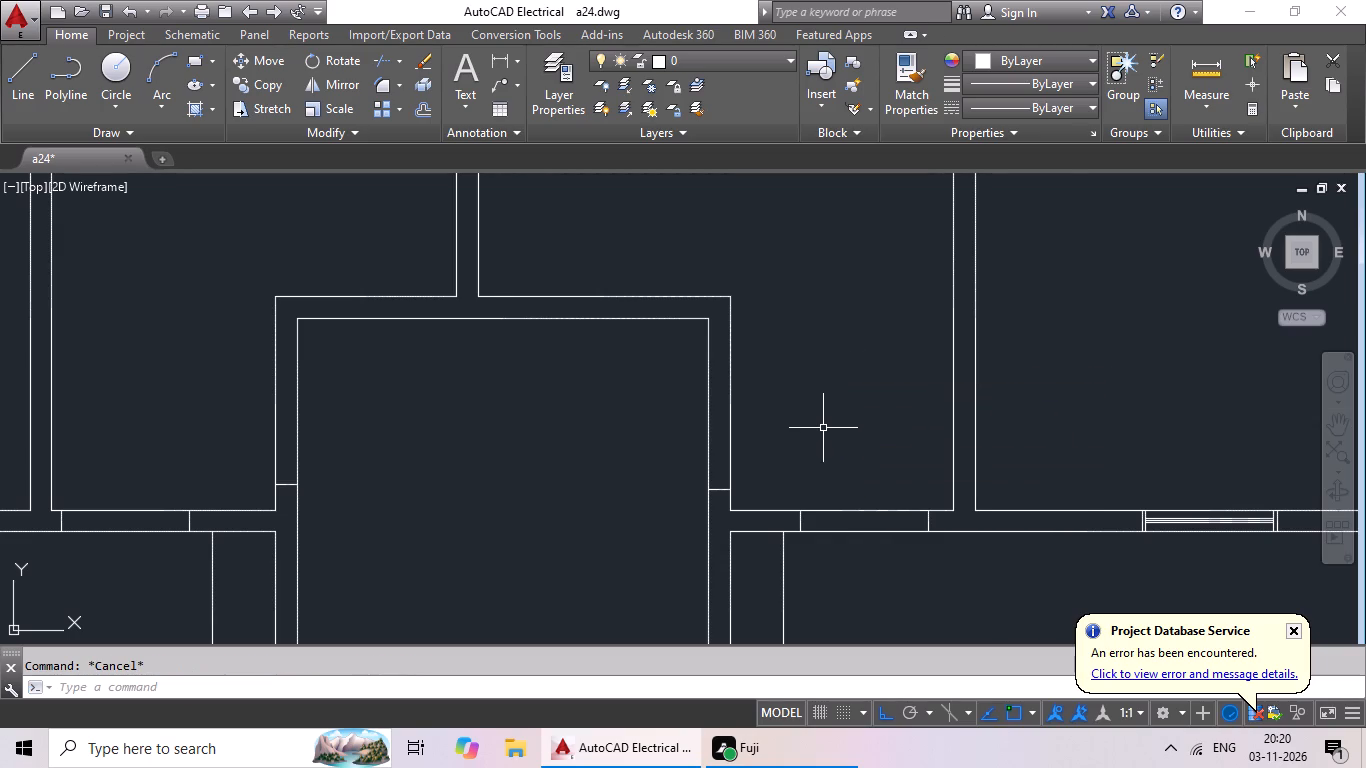
# Offset the short lines across the stair block's east and west walls 3' to the north.
pyautogui.press('o')
pyautogui.press('Return')
pyautogui.write("3'")
pyautogui.press('Return')
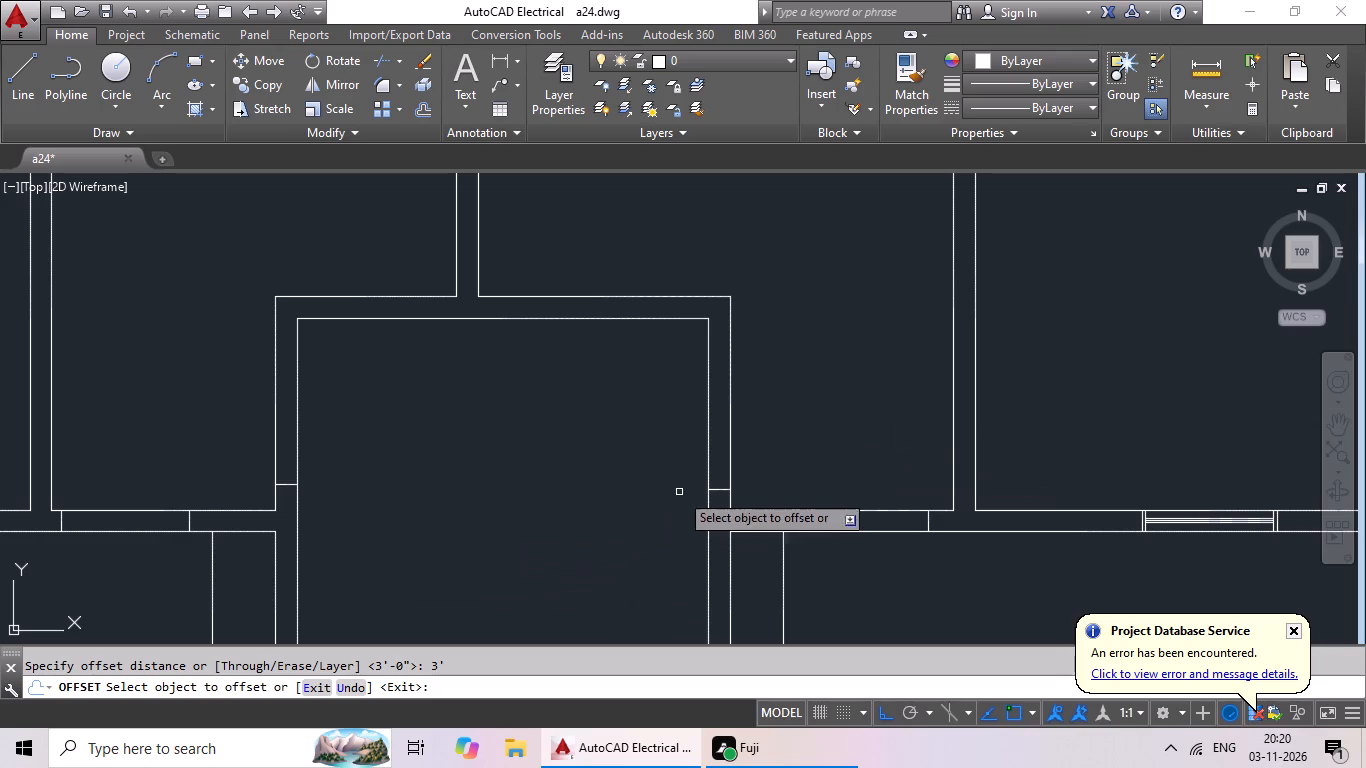
pyautogui.moveTo(718, 492); pyautogui.dragTo(727, 481)
pyautogui.click(731, 471)
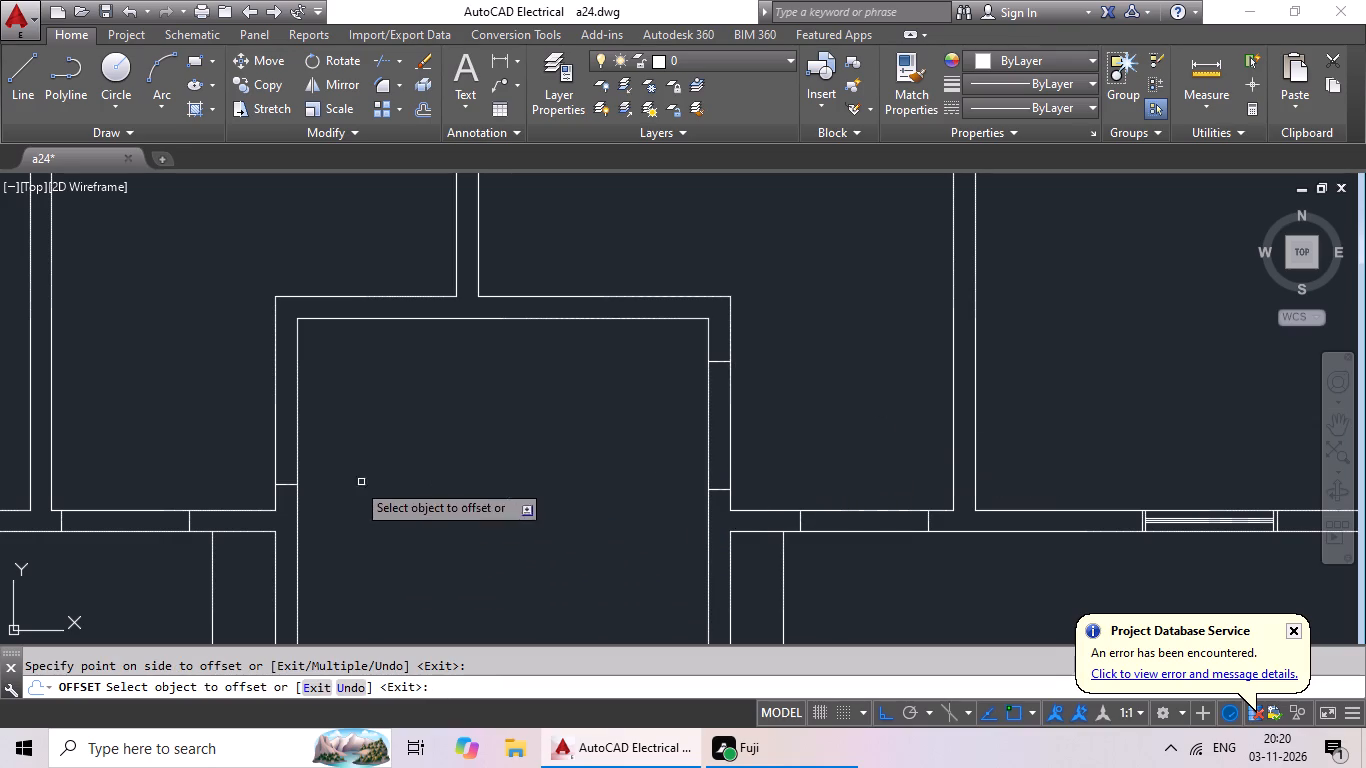
pyautogui.moveTo(295, 487); pyautogui.dragTo(299, 475)
pyautogui.click(323, 450)
# Draw a vertical line across the north wall of the small room east of the stairs, just west of its inner northeast corner.
pyautogui.scroll(-2, 518, 437)
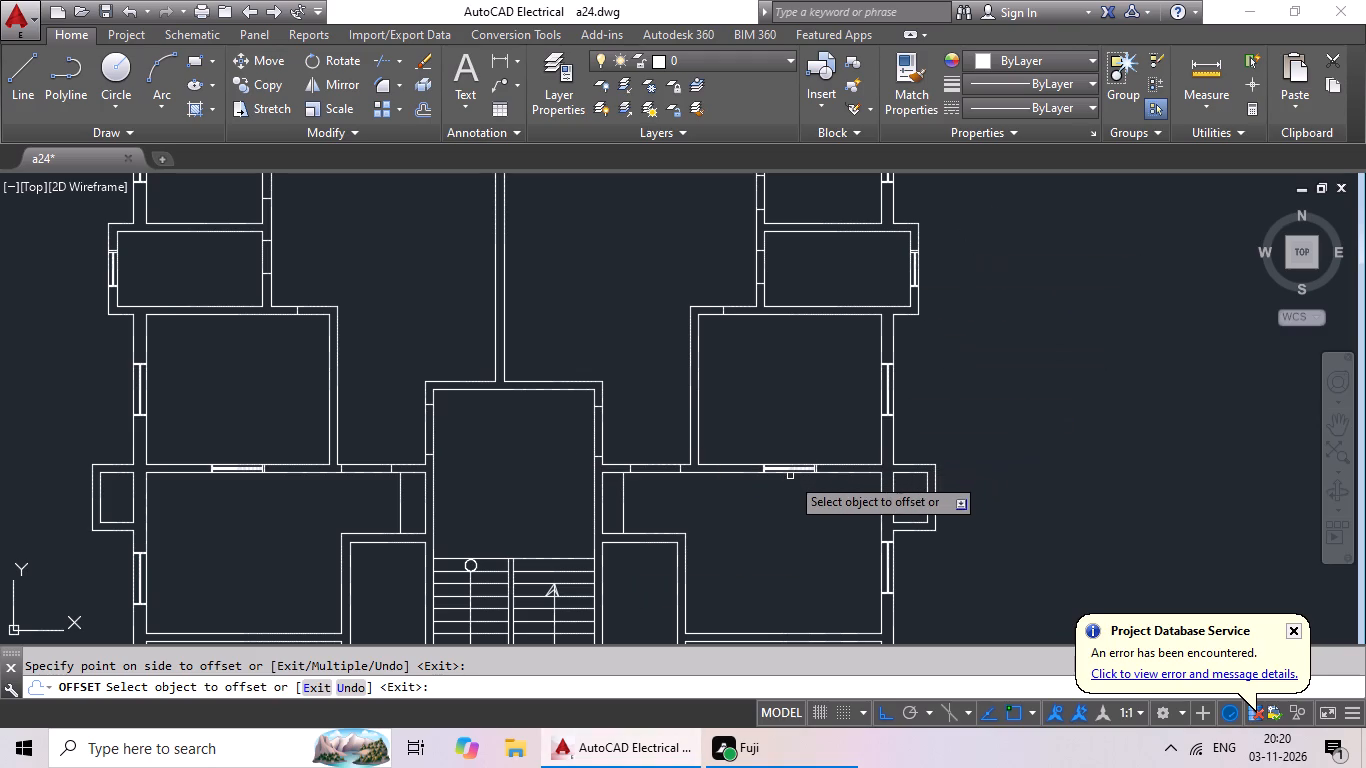
pyautogui.click(32, 79)
pyautogui.scroll(-2, 407, 317)
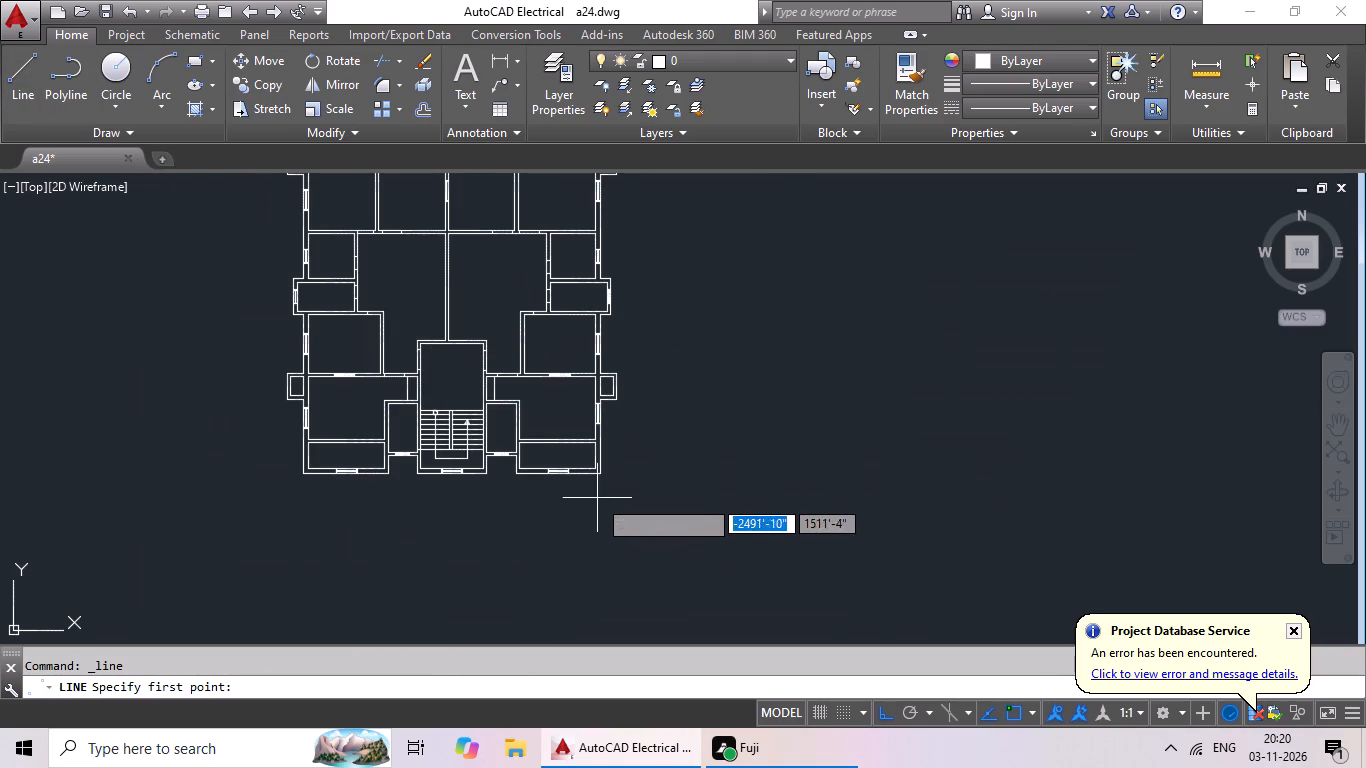
pyautogui.scroll(1, 527, 373)
pyautogui.scroll(1, 543, 488)
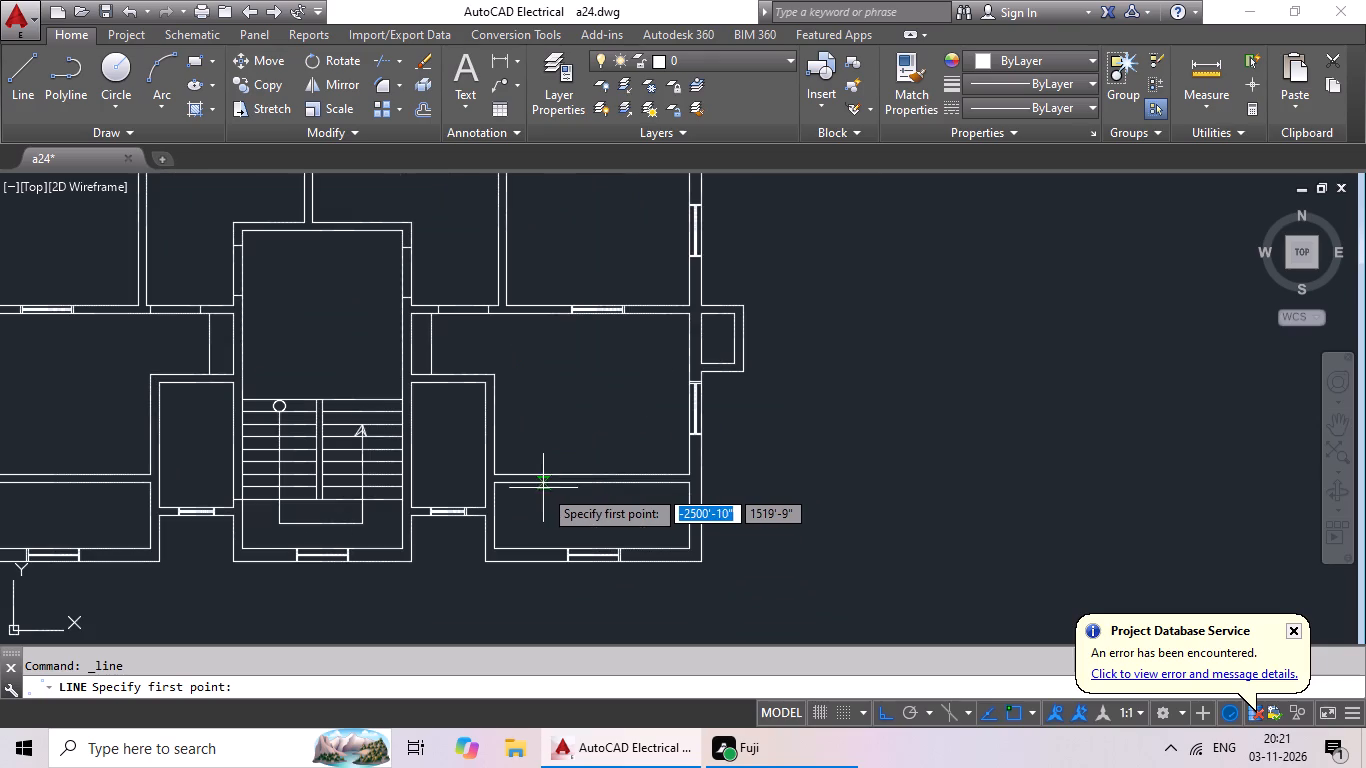
pyautogui.moveTo(608, 466); pyautogui.dragTo(550, 497, button='middle')
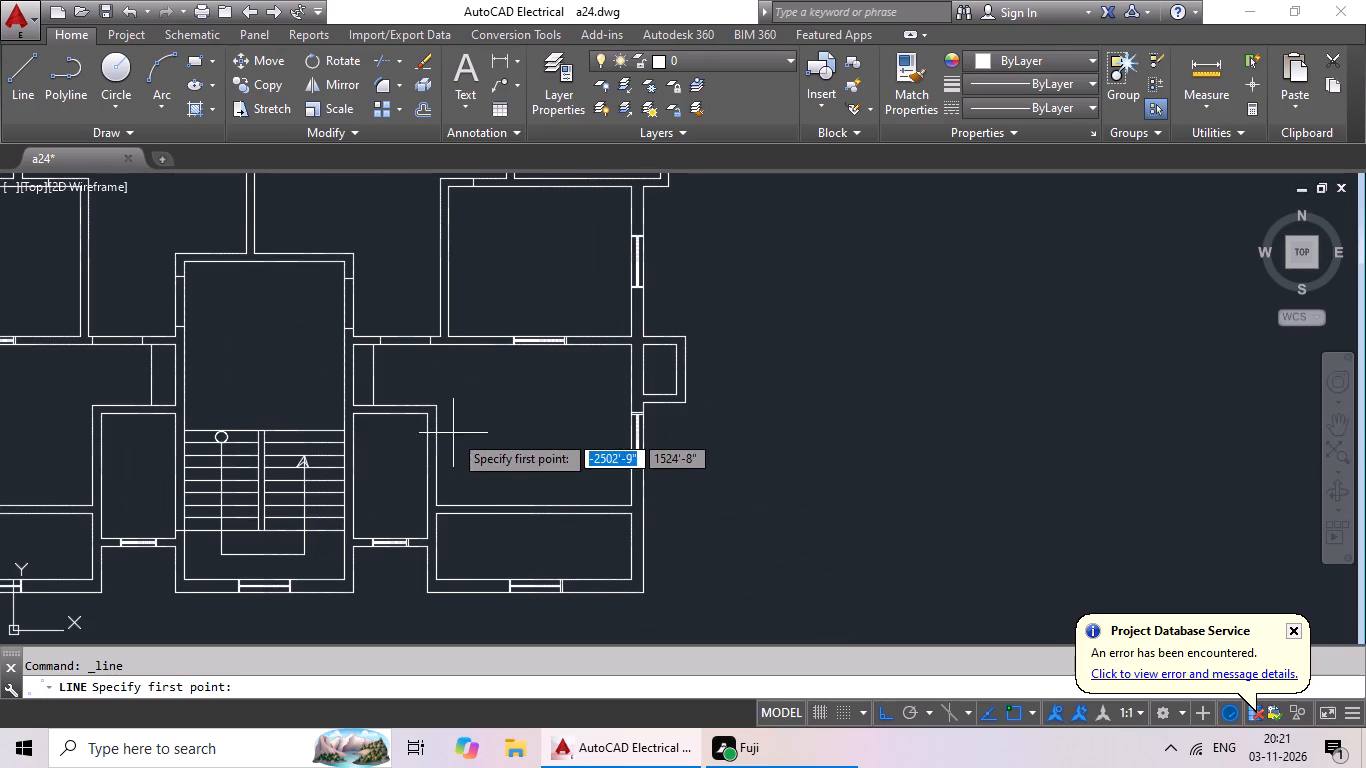
pyautogui.scroll(3, 396, 397)
pyautogui.scroll(-2, 388, 446)
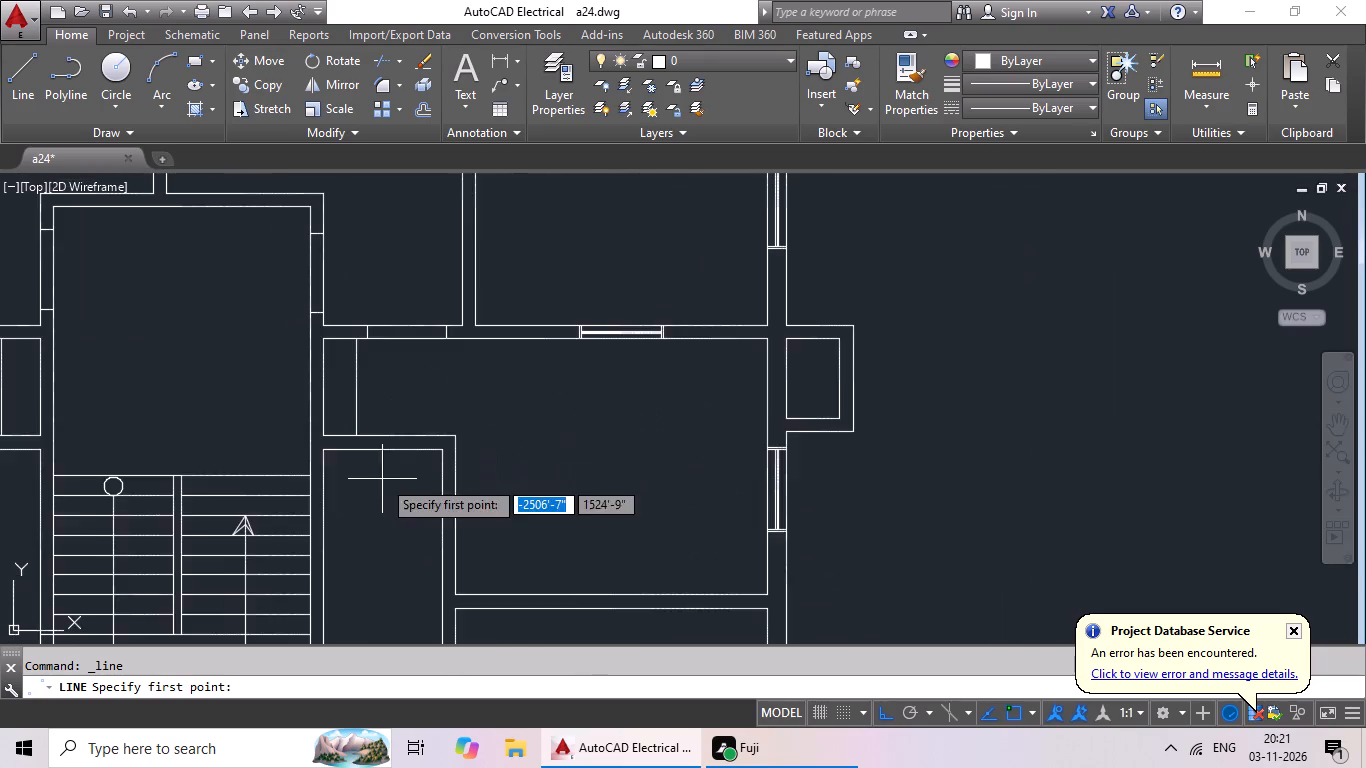
pyautogui.moveTo(377, 489); pyautogui.dragTo(504, 486, button='middle')
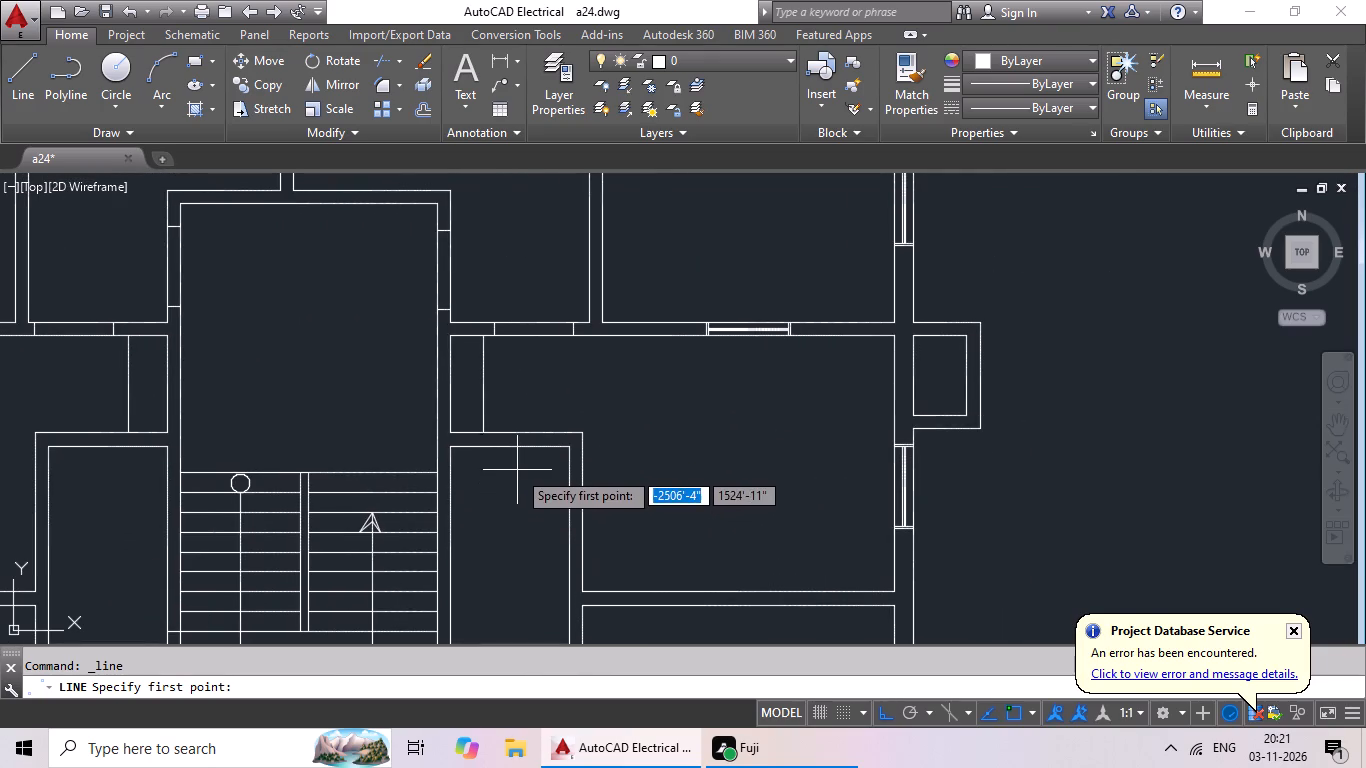
pyautogui.scroll(2, 517, 470)
pyautogui.scroll(3, 629, 418)
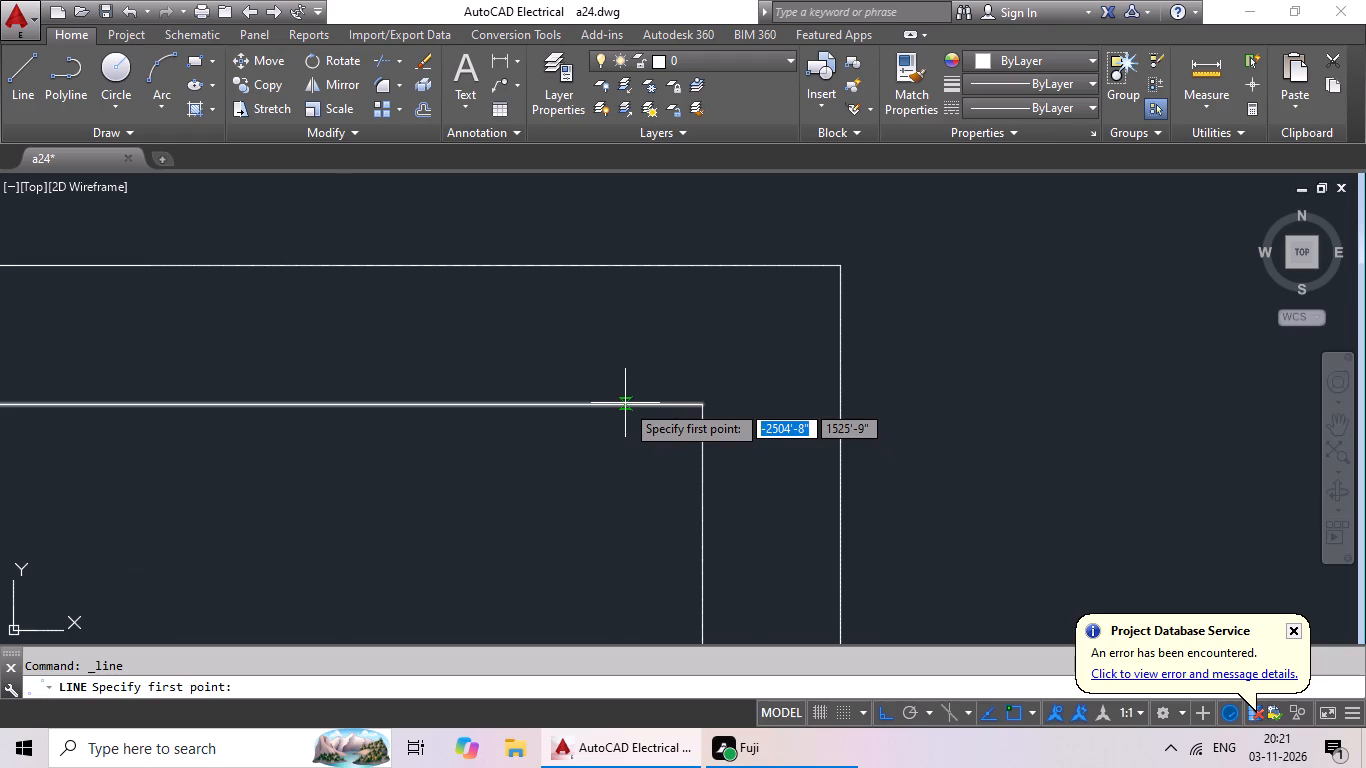
pyautogui.click(627, 404)
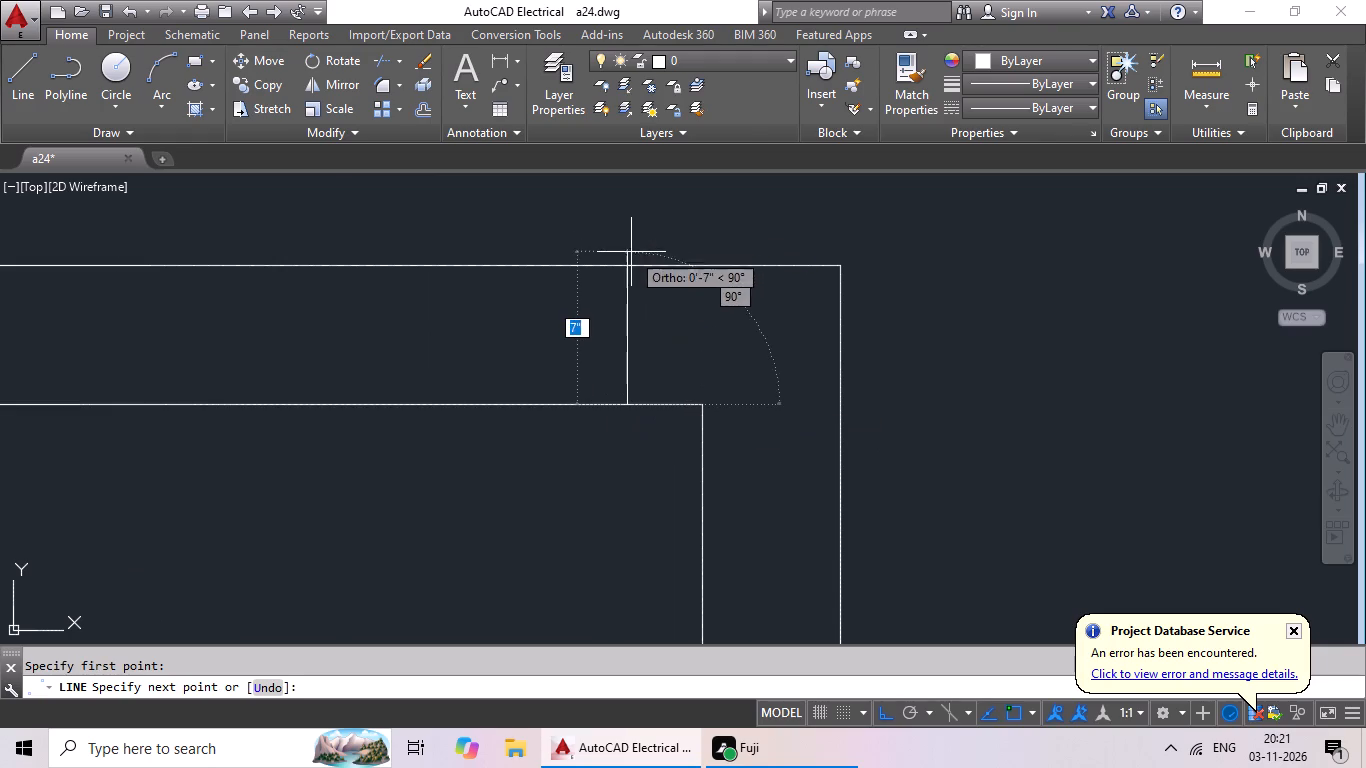
pyautogui.moveTo(629, 267); pyautogui.dragTo(653, 269)
pyautogui.press('Escape')
pyautogui.scroll(-2, 838, 287)
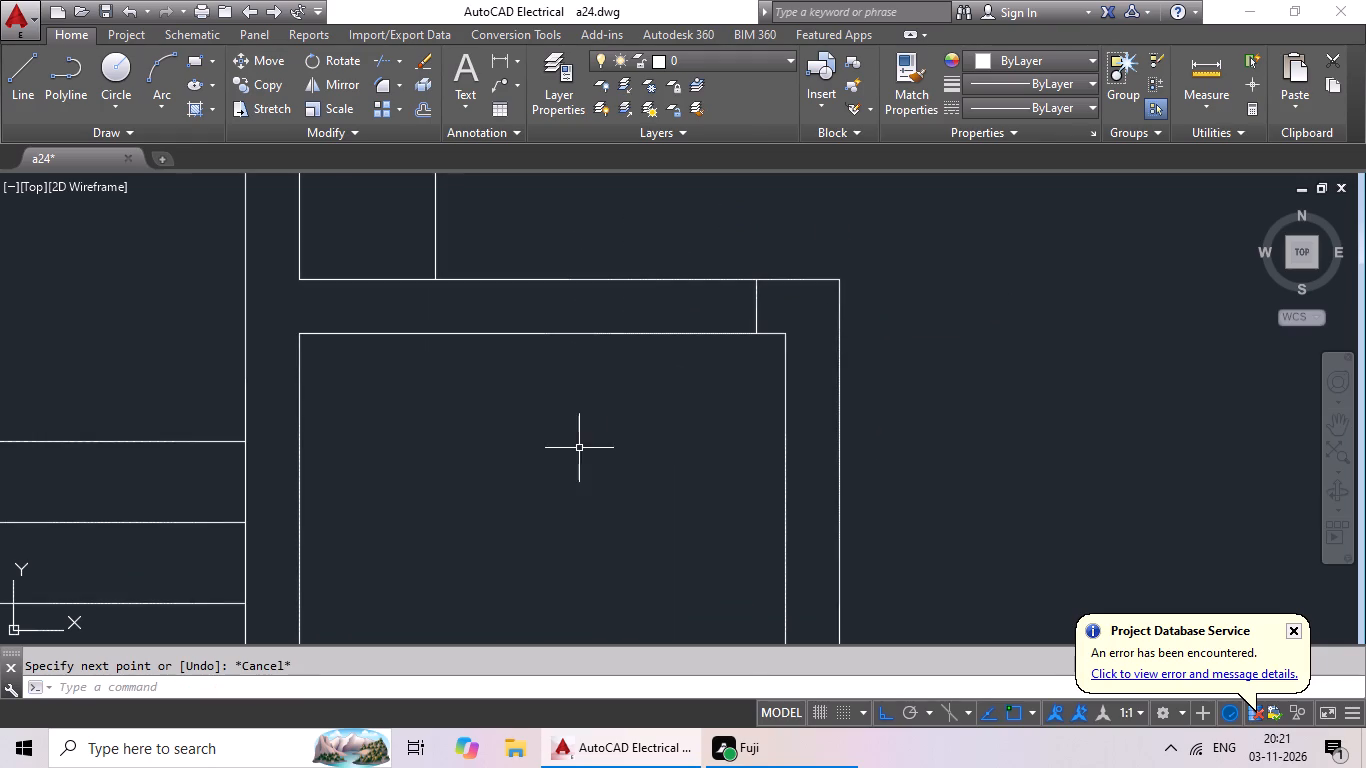
pyautogui.moveTo(570, 452); pyautogui.dragTo(842, 496, button='middle')
pyautogui.press('Escape')
pyautogui.press('Escape')
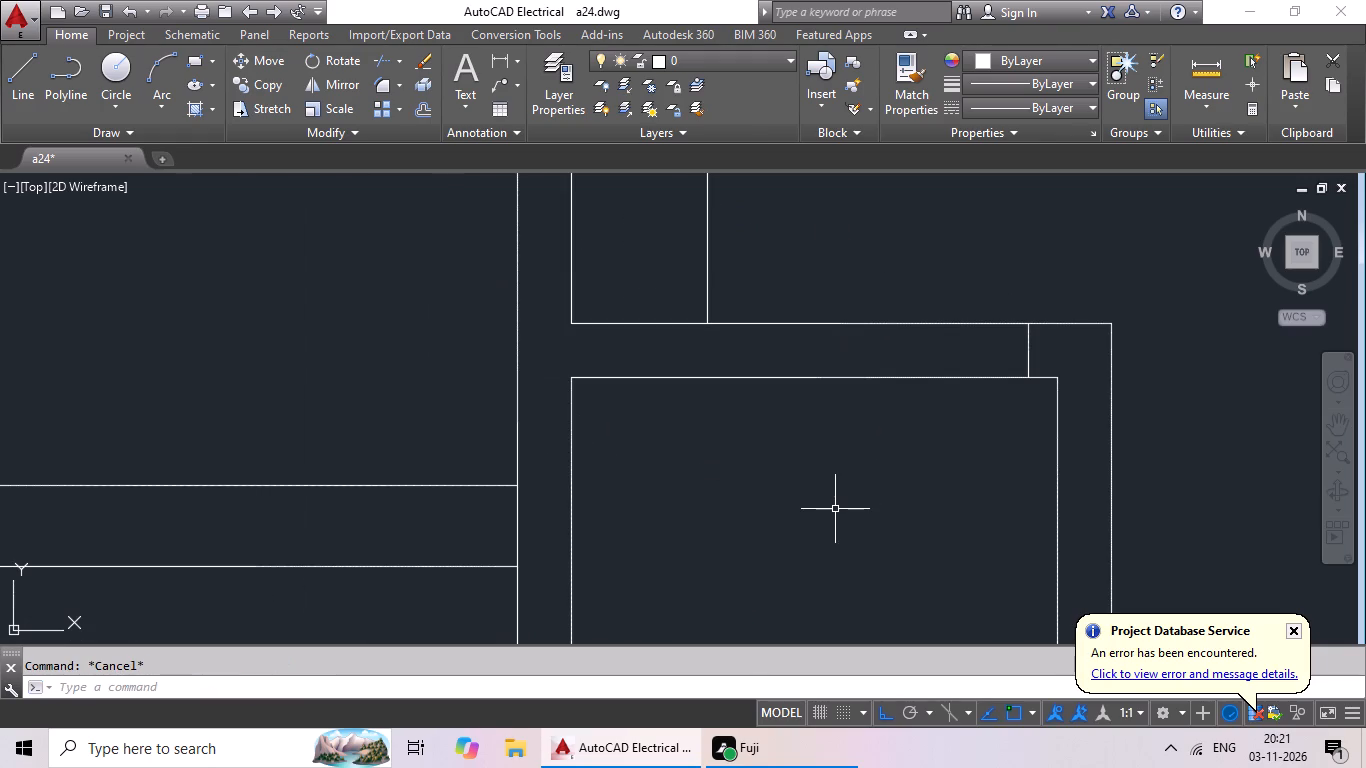
# Offset the short line across the north wall of the small room east of the stairs 3' to the west.
pyautogui.press('o')
pyautogui.press('Return')
pyautogui.write("3'")
pyautogui.press('Return')
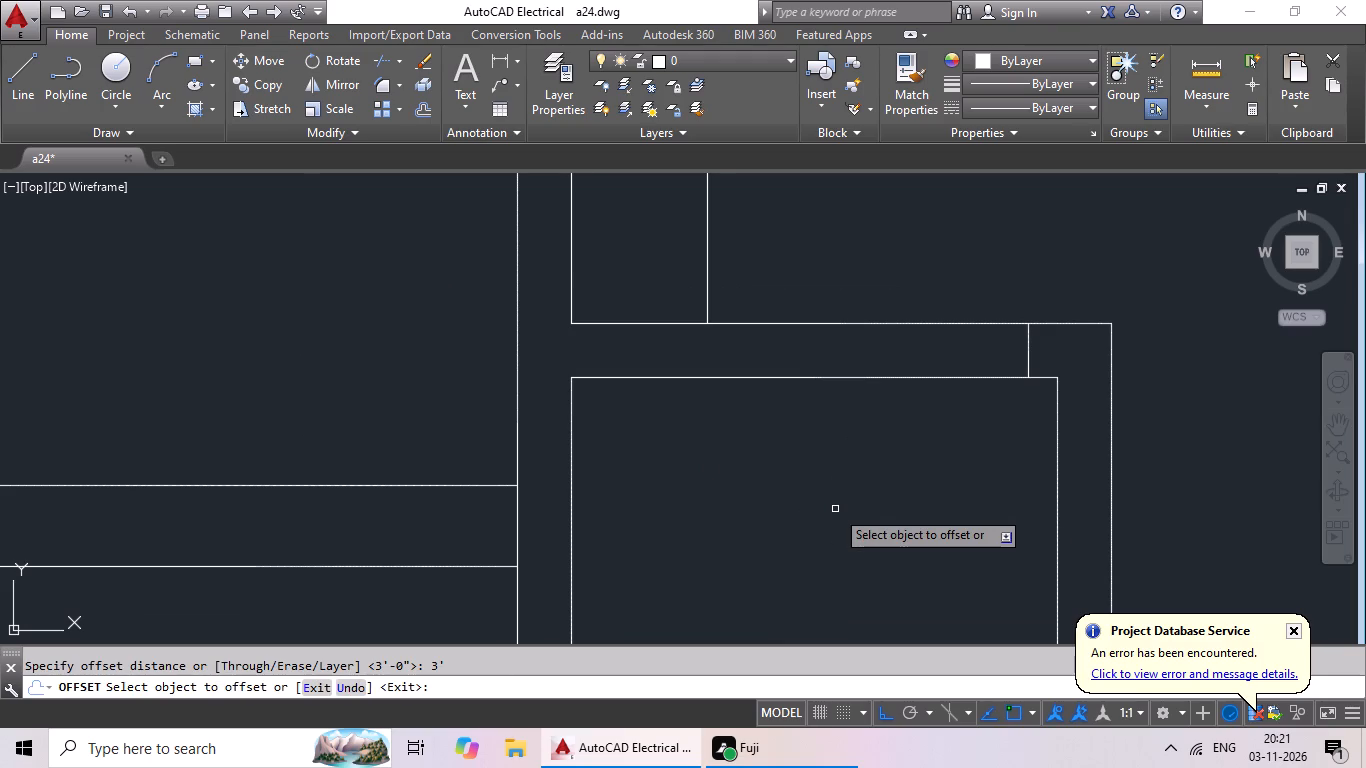
pyautogui.moveTo(1029, 339); pyautogui.dragTo(1020, 341)
pyautogui.click(998, 346)
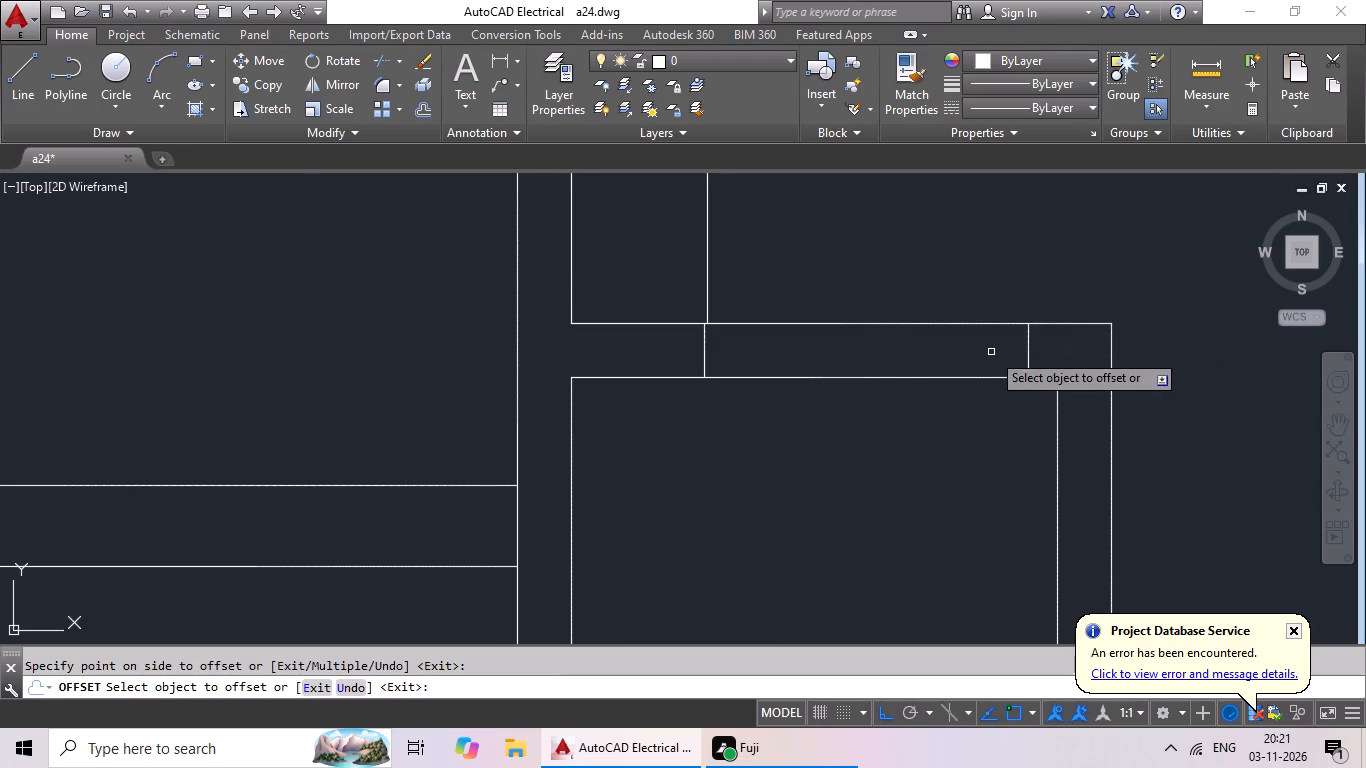
pyautogui.scroll(-2, 976, 363)
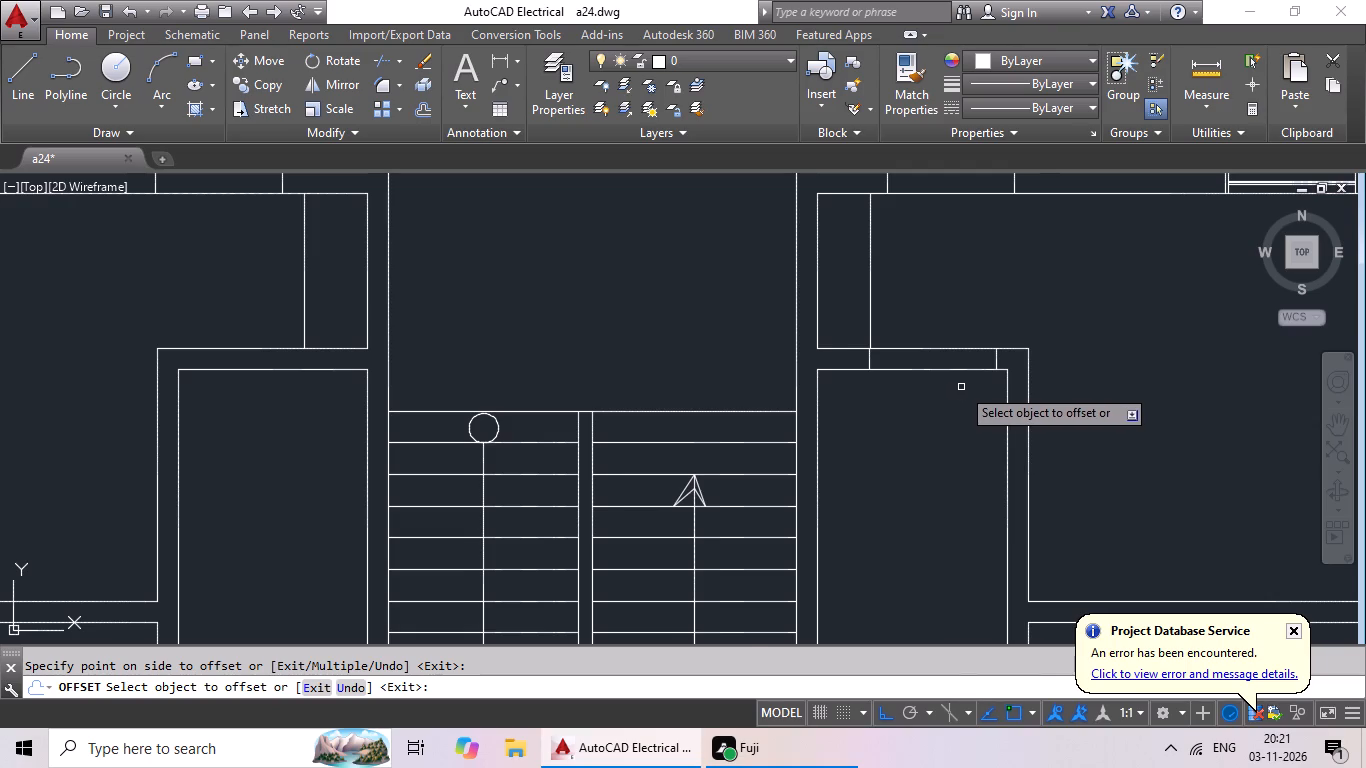
pyautogui.moveTo(961, 387); pyautogui.dragTo(916, 416, button='middle')
pyautogui.scroll(-1, 906, 423)
pyautogui.press('Escape')
pyautogui.press('Escape')
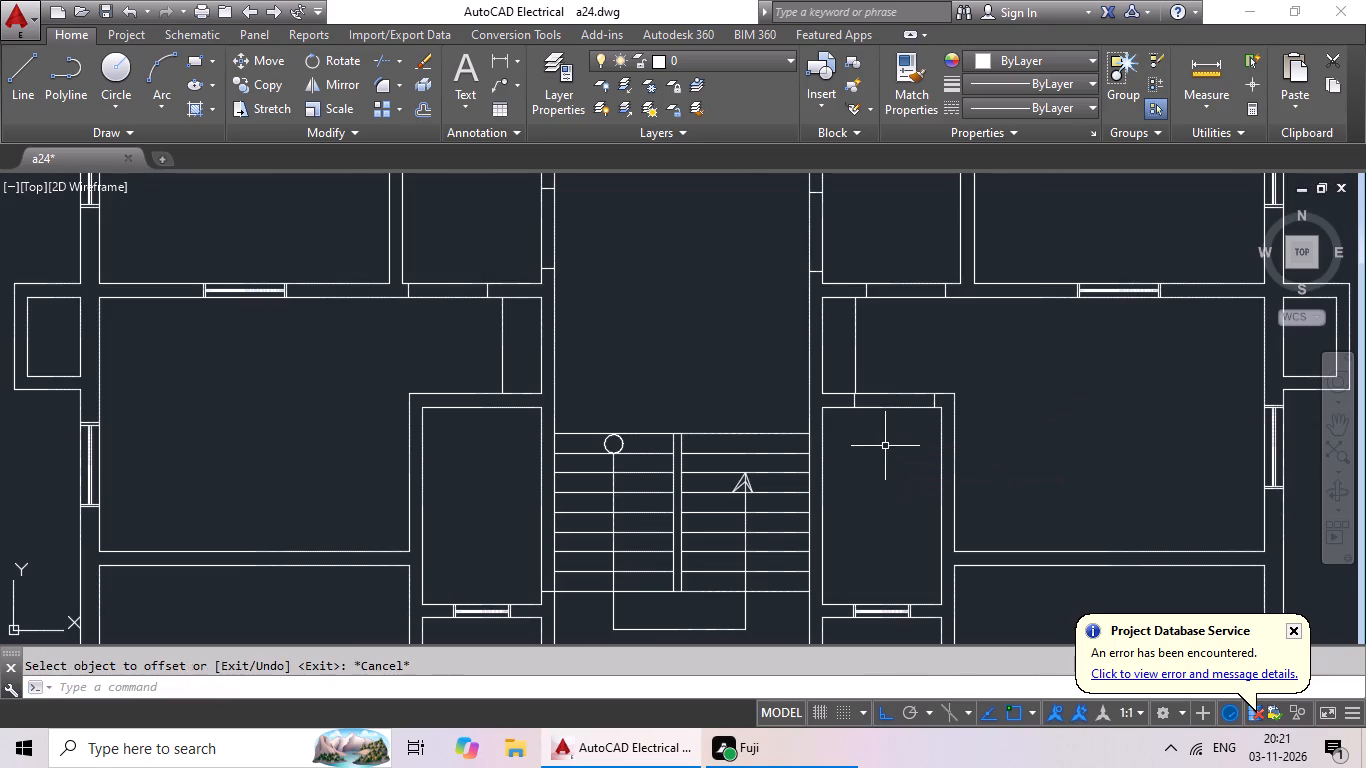
pyautogui.press('Escape')
# Draw a vertical line across the north wall of the small room west of the stairs, just east of its inner northwest corner.
pyautogui.click(27, 83)
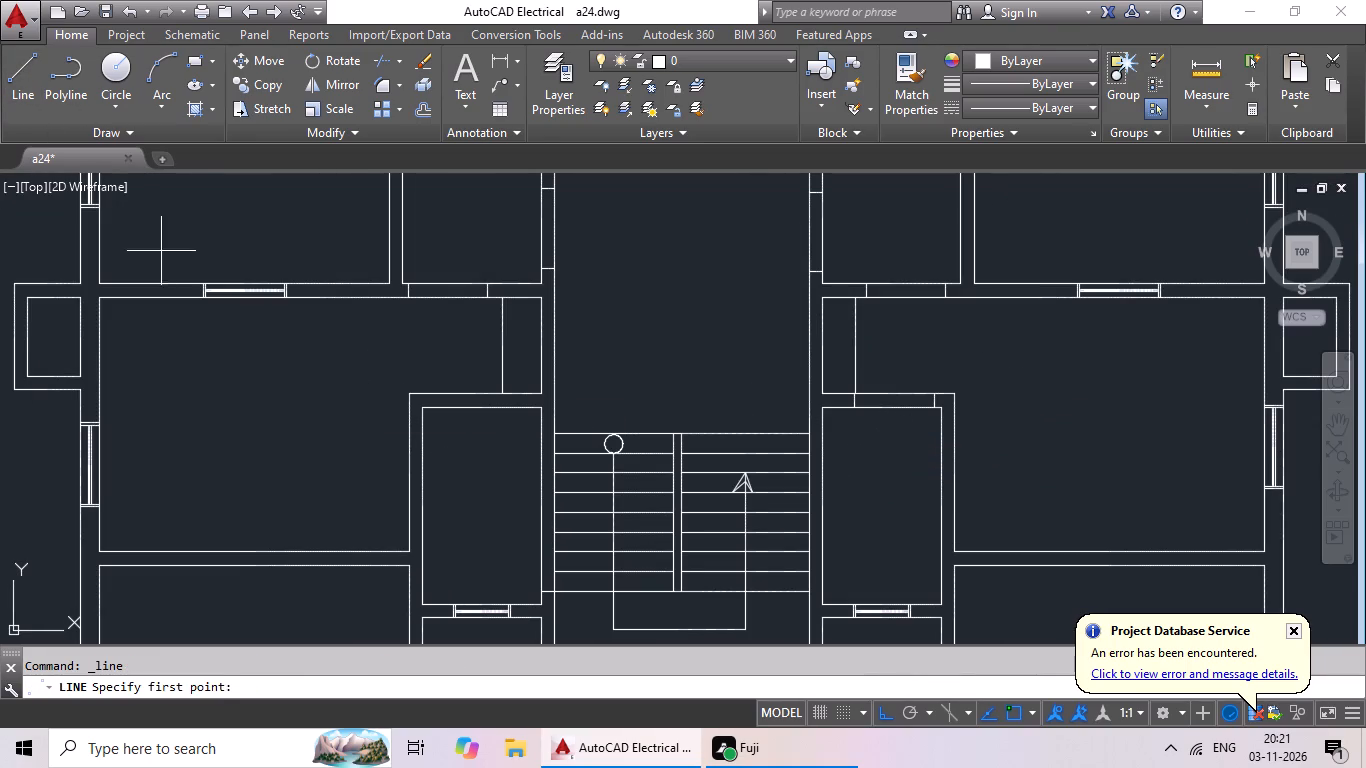
pyautogui.scroll(2, 550, 401)
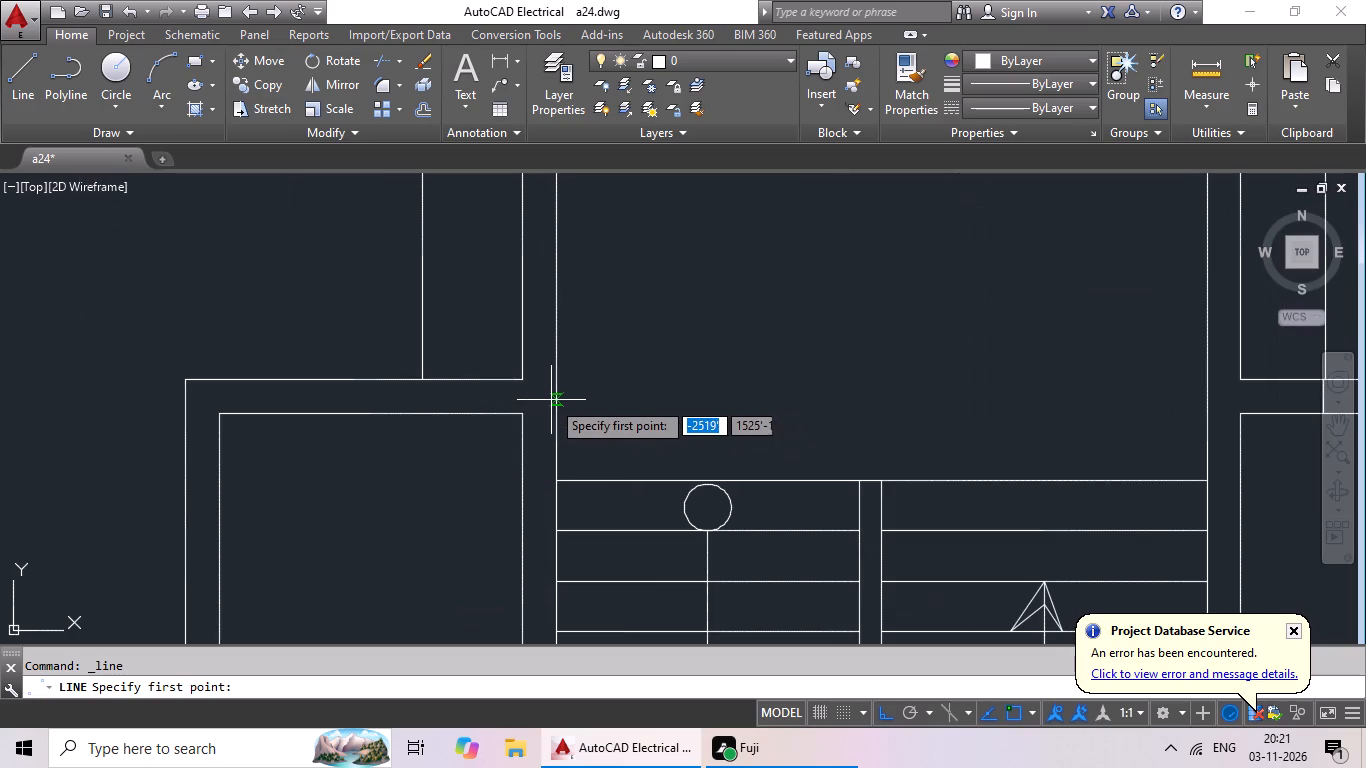
pyautogui.moveTo(376, 411); pyautogui.dragTo(585, 384, button='middle')
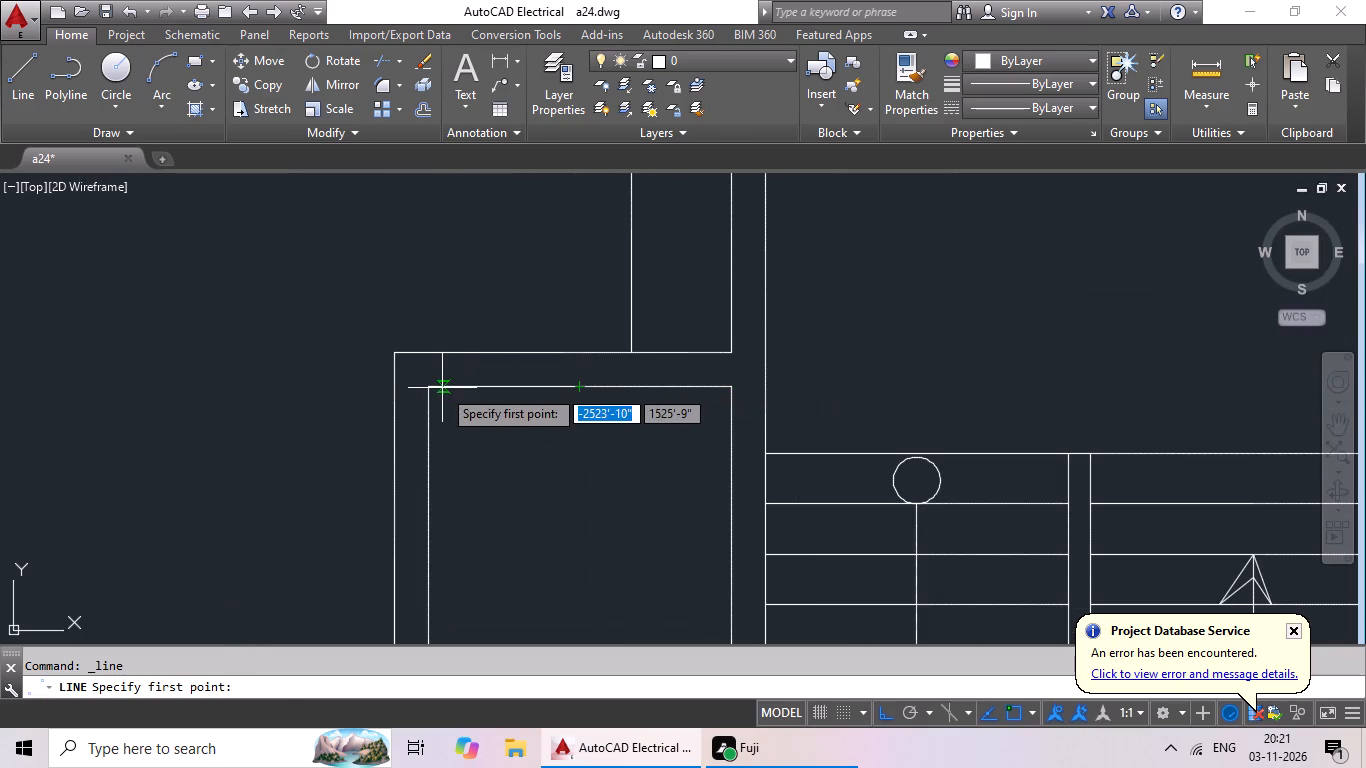
pyautogui.click(441, 390)
pyautogui.click(443, 347)
pyautogui.press('Escape')
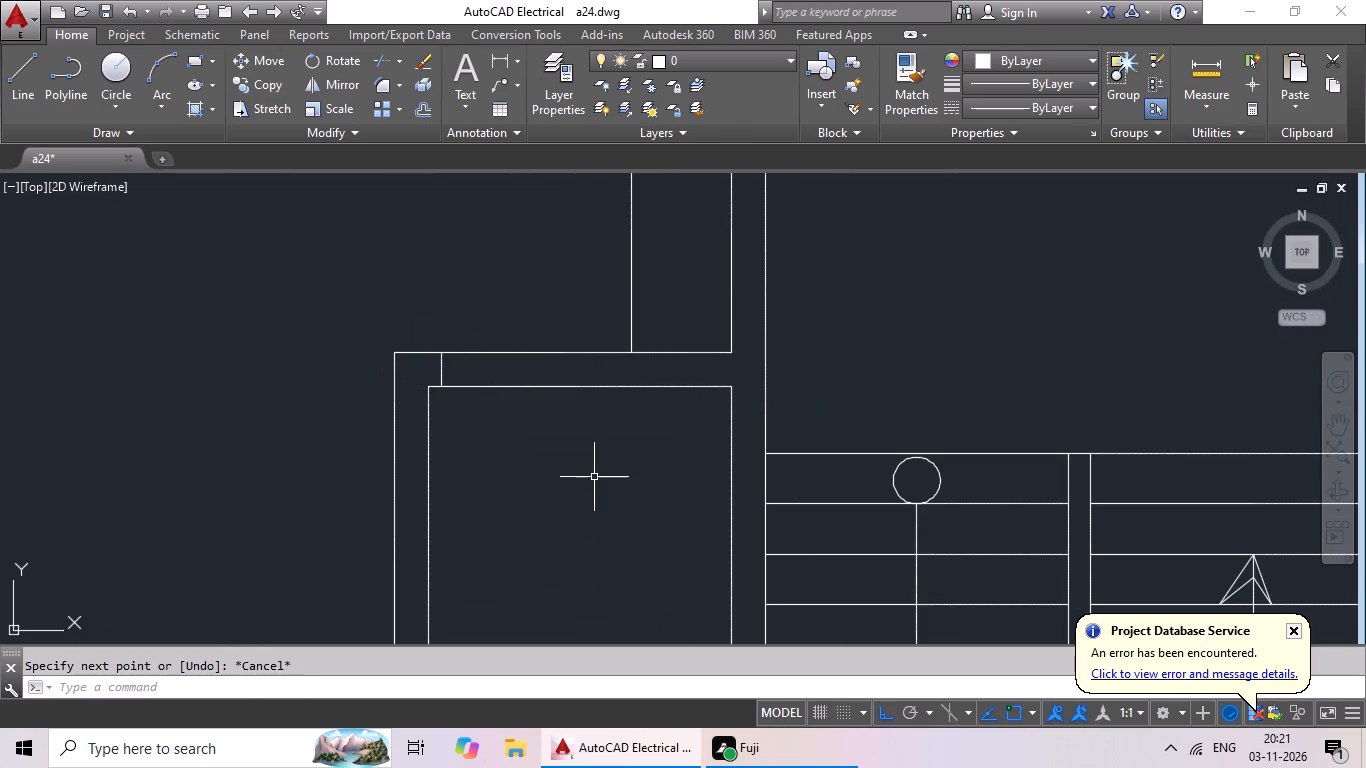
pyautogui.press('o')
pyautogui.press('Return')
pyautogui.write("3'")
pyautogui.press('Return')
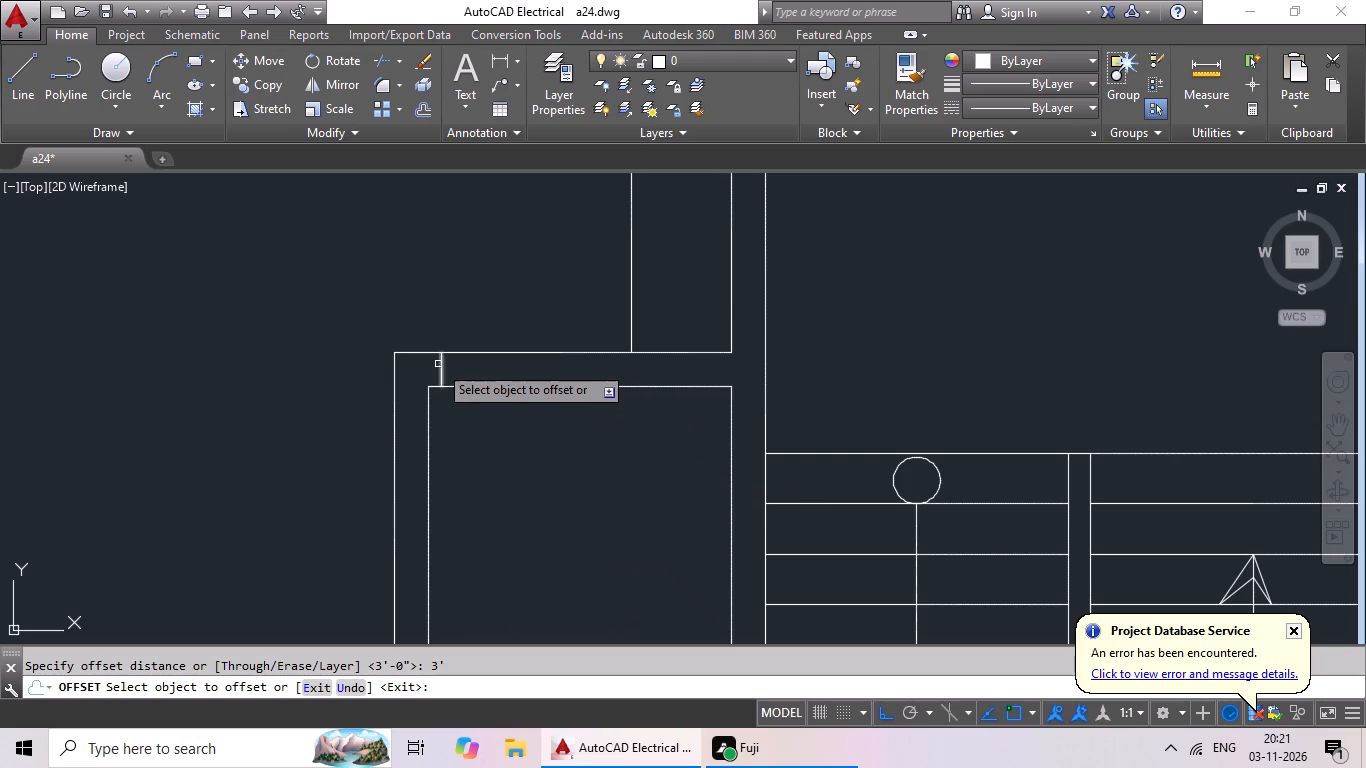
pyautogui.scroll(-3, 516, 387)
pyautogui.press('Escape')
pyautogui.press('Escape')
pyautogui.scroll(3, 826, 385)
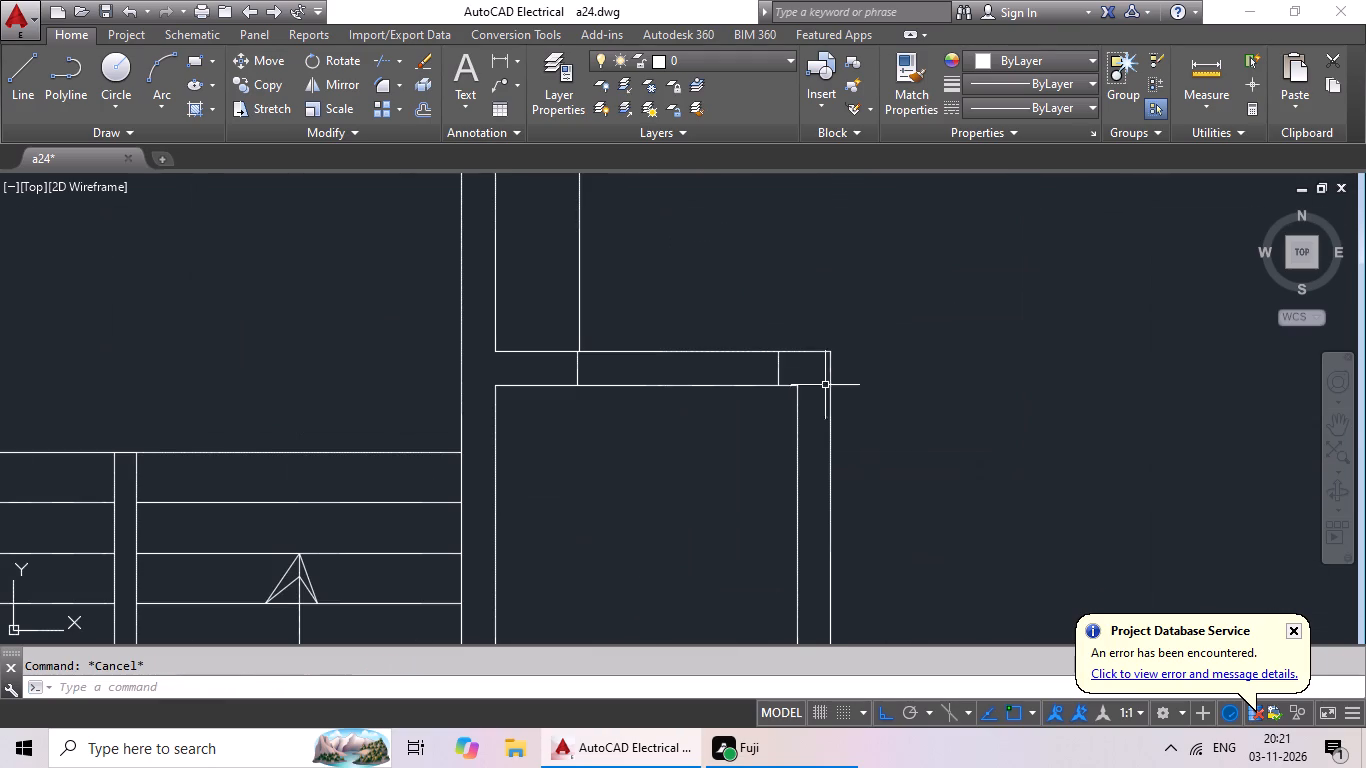
# Delete the 3' offset copy of the short line across the north wall of the small room east of the stairs.
pyautogui.click(578, 365)
pyautogui.scroll(-3, 644, 388)
pyautogui.moveTo(633, 427); pyautogui.dragTo(843, 419, button='middle')
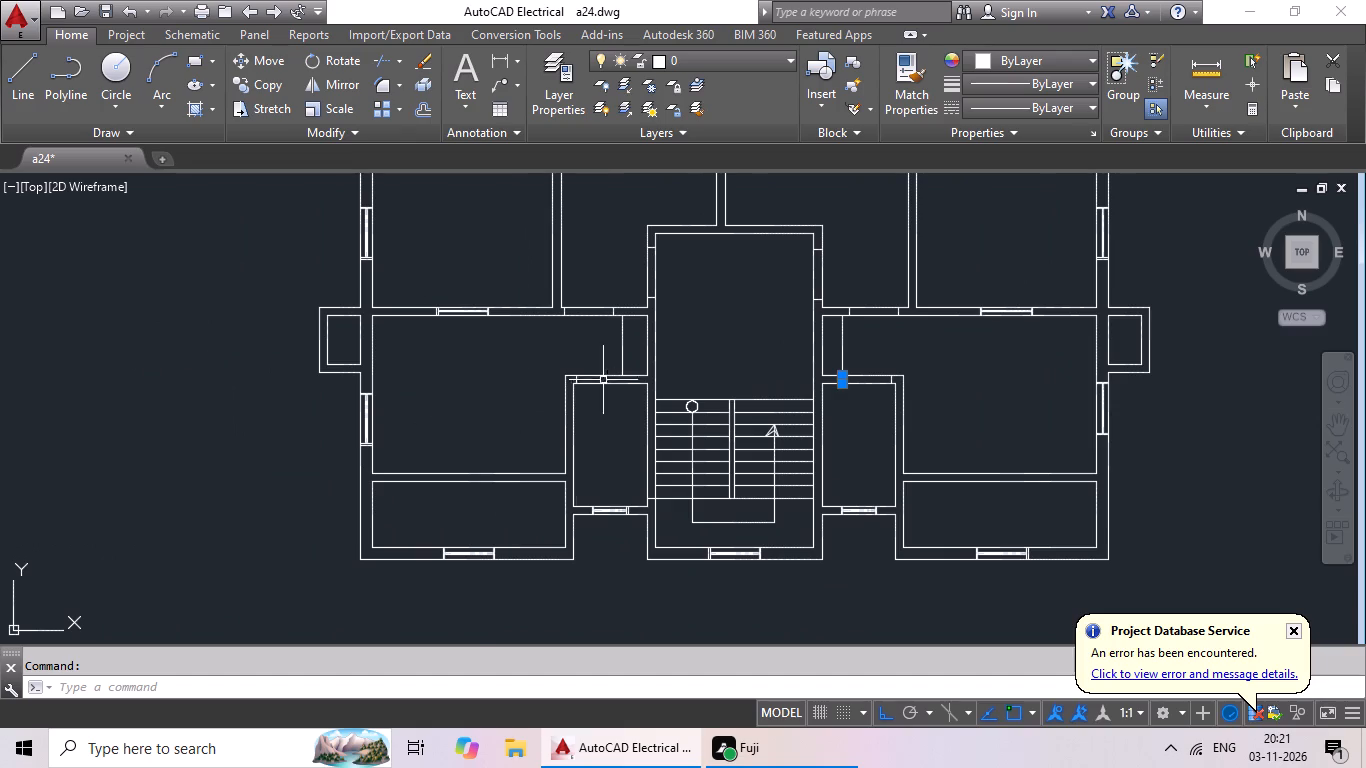
pyautogui.scroll(3, 603, 380)
pyautogui.press('Delete')
pyautogui.press('Escape')
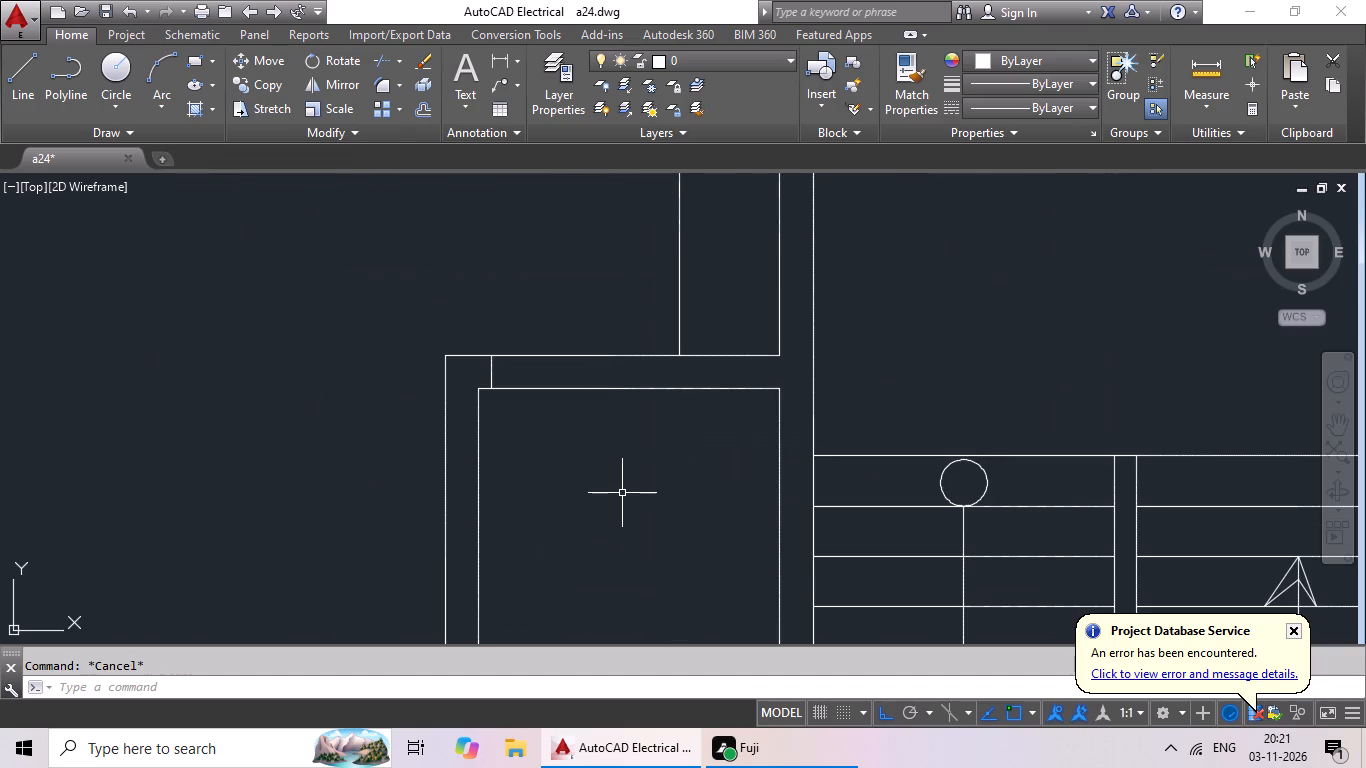
# Offset the short line across the north wall of the small room west of the stairs 2' to the east.
pyautogui.press('o')
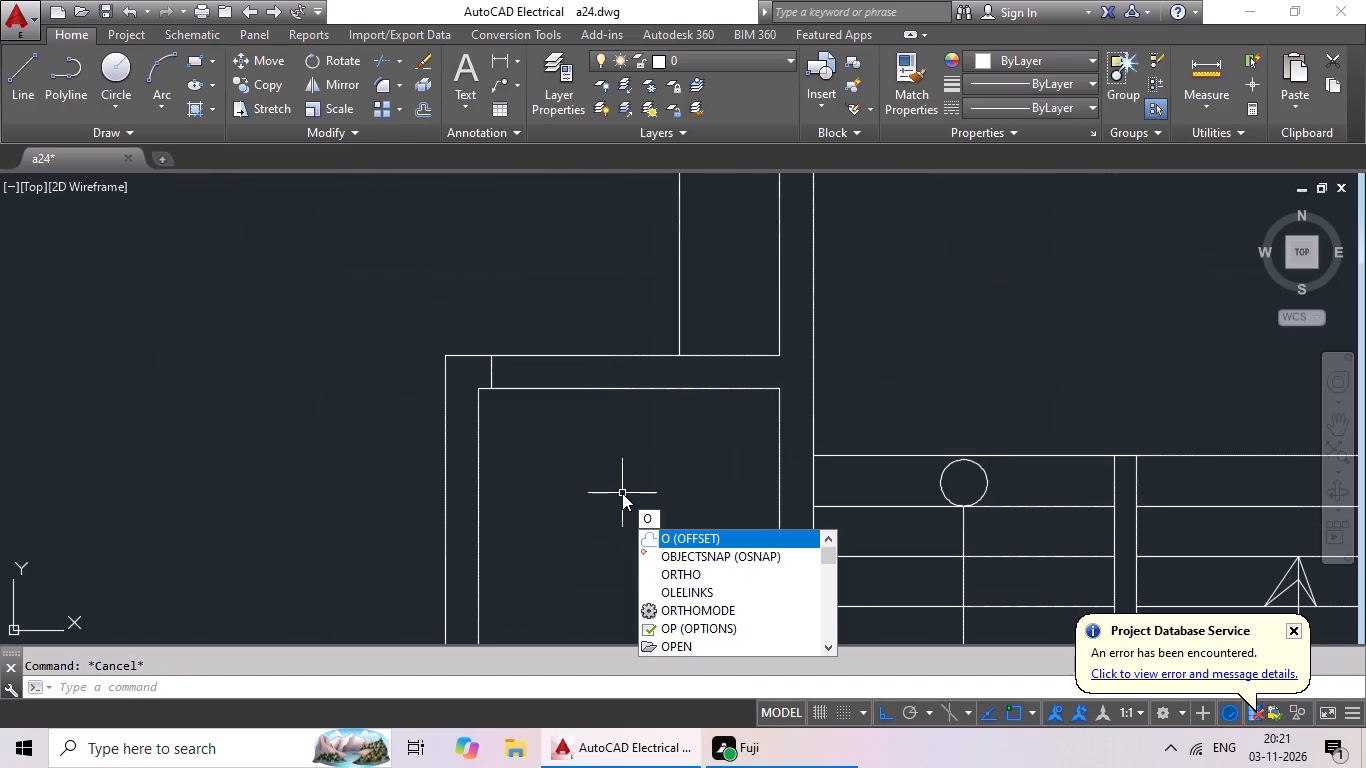
pyautogui.scroll(-3, 565, 465)
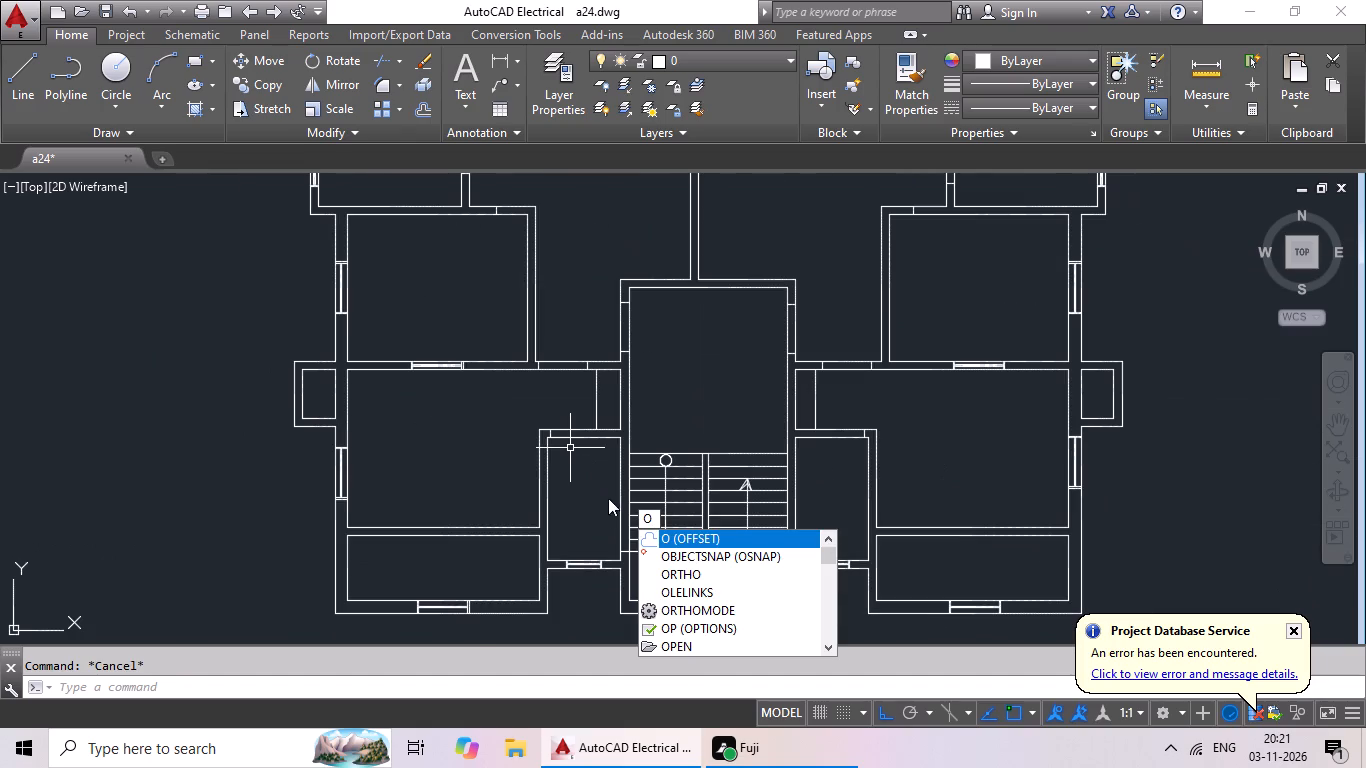
pyautogui.scroll(3, 582, 470)
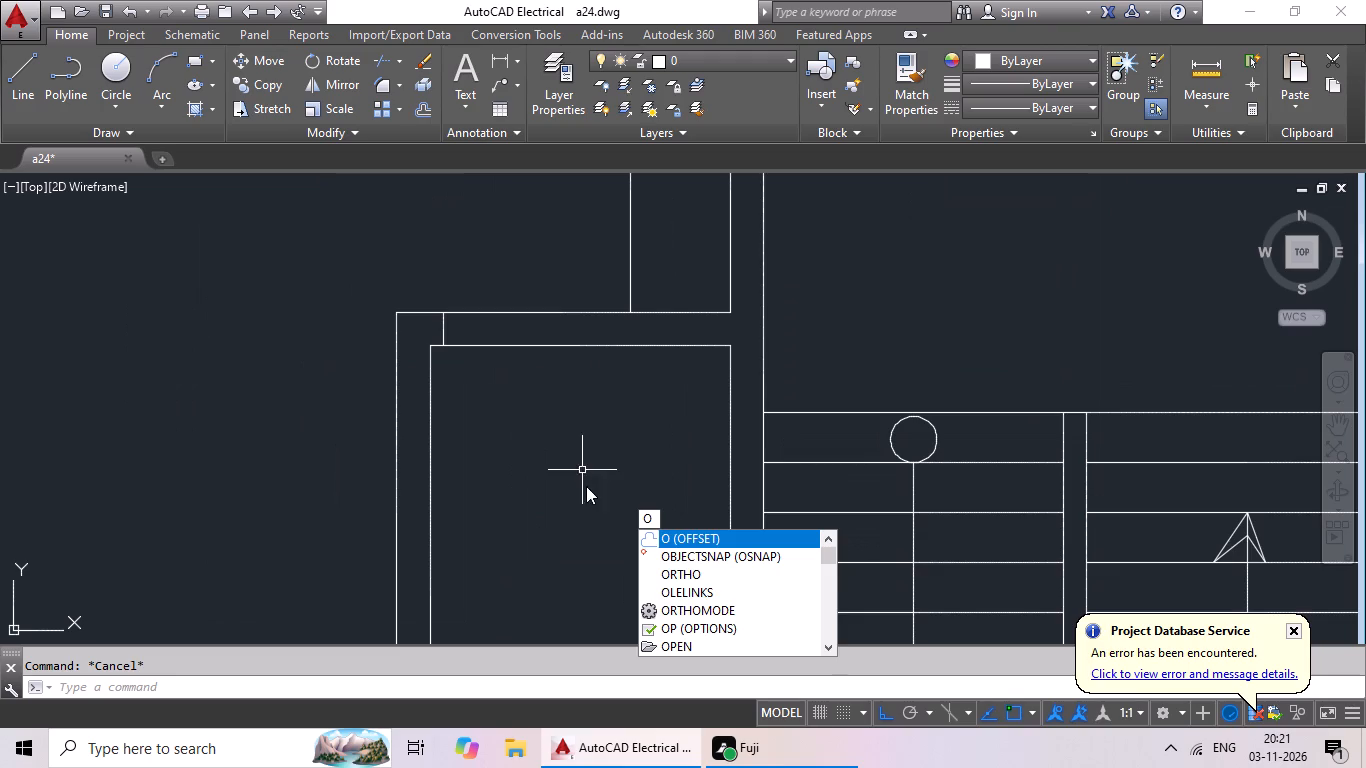
pyautogui.press('Escape')
pyautogui.press('Escape')
pyautogui.press('o')
pyautogui.press('Return')
pyautogui.write("2'")
pyautogui.press('Return')
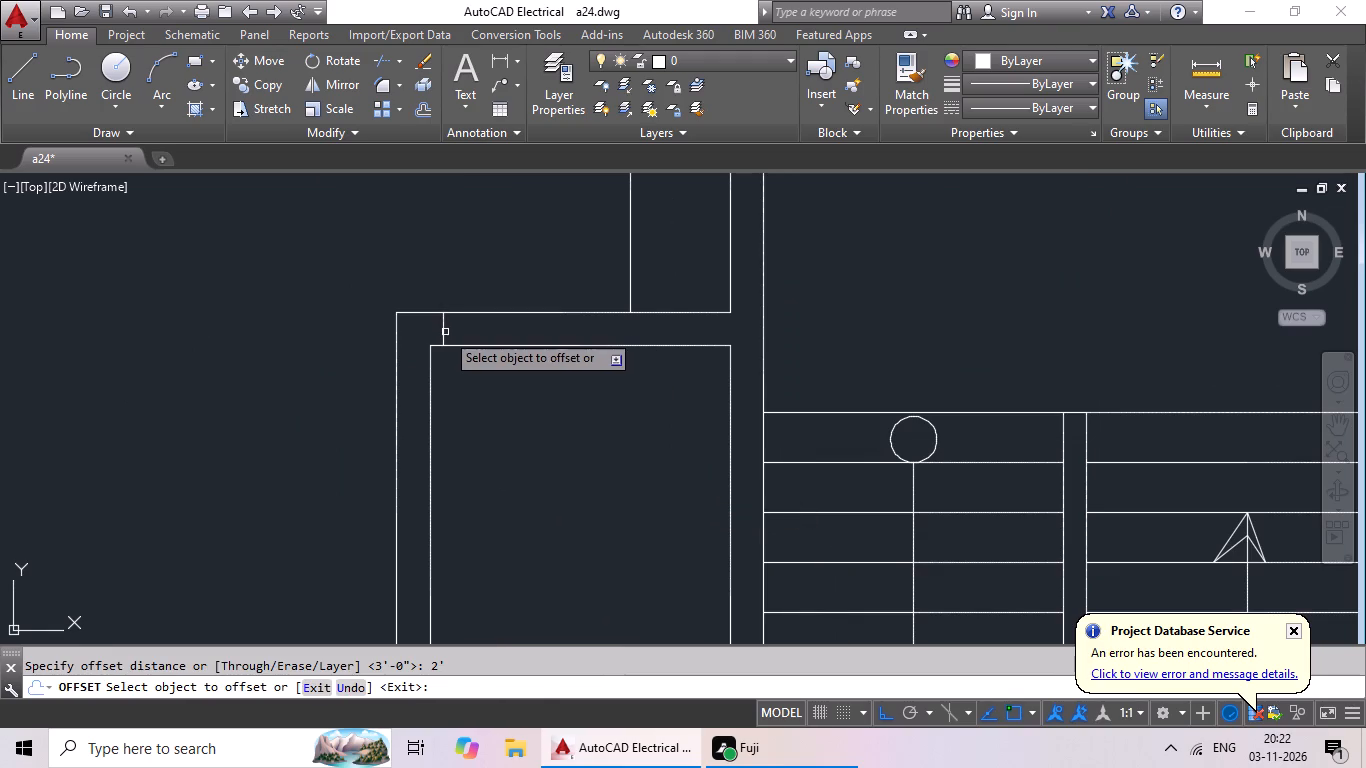
pyautogui.click(445, 332)
pyautogui.click(471, 331)
# Offset the short line across the north wall of the small room east of the stairs 2' to the west.
pyautogui.scroll(-1, 544, 366)
pyautogui.moveTo(609, 443); pyautogui.dragTo(0, 497, button='middle')
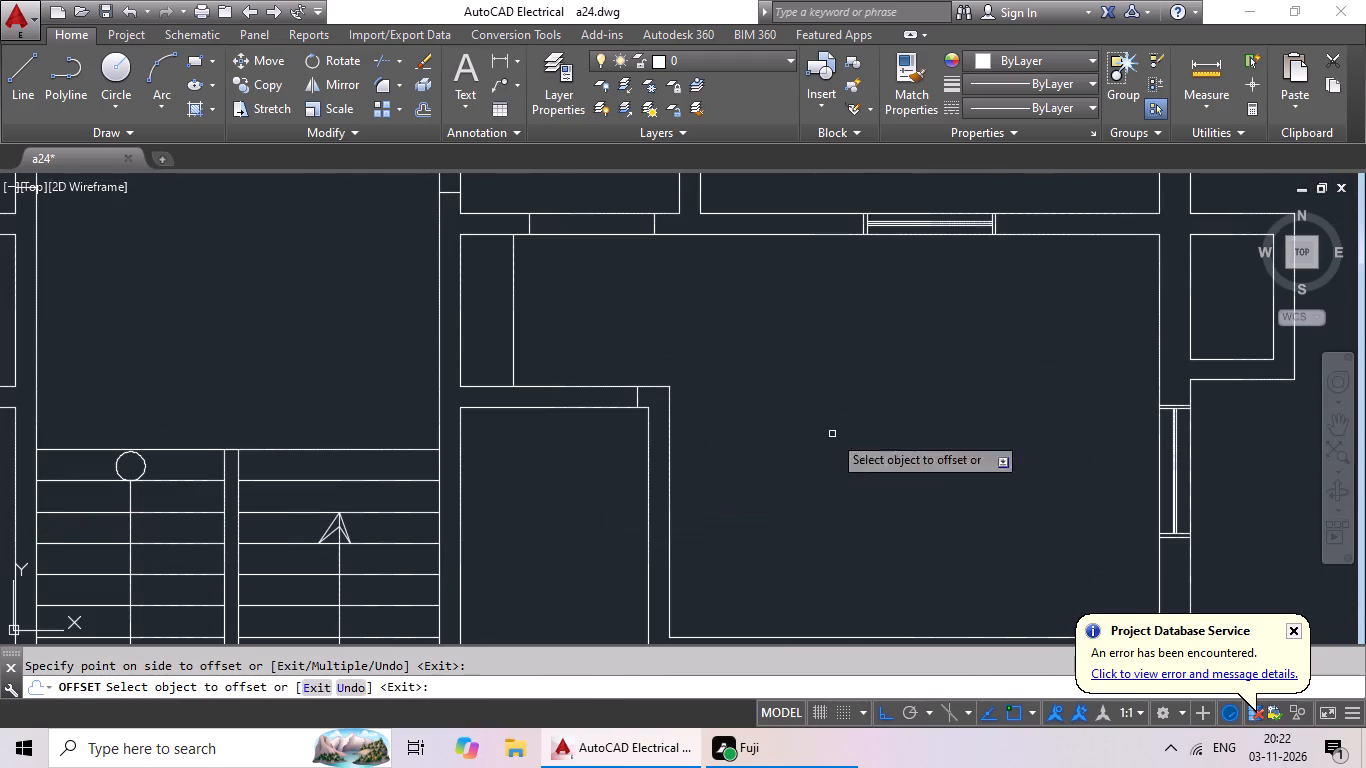
pyautogui.click(636, 396)
pyautogui.click(586, 404)
pyautogui.scroll(-1, 590, 419)
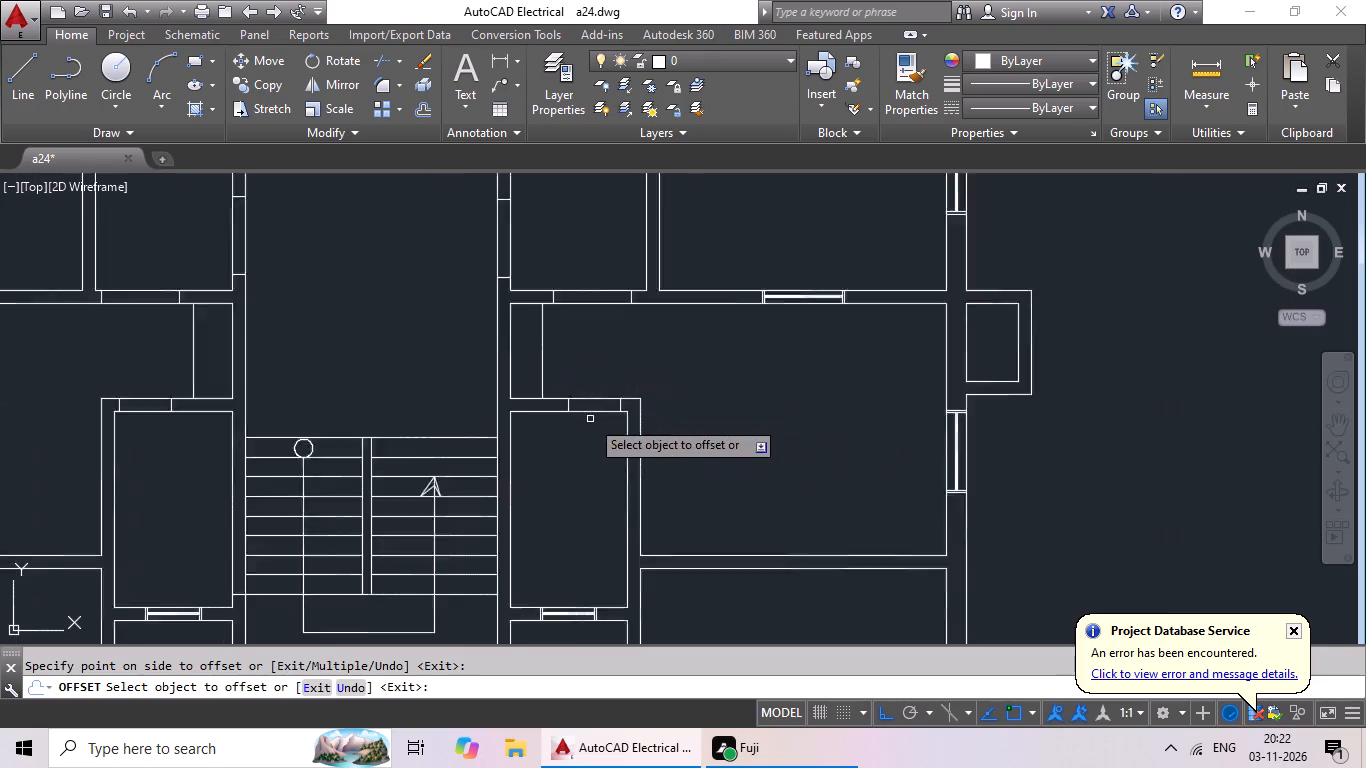
pyautogui.scroll(-1, 590, 419)
pyautogui.middleClick(576, 456)
pyautogui.scroll(-1, 562, 478)
pyautogui.moveTo(563, 478); pyautogui.dragTo(626, 478, button='middle')
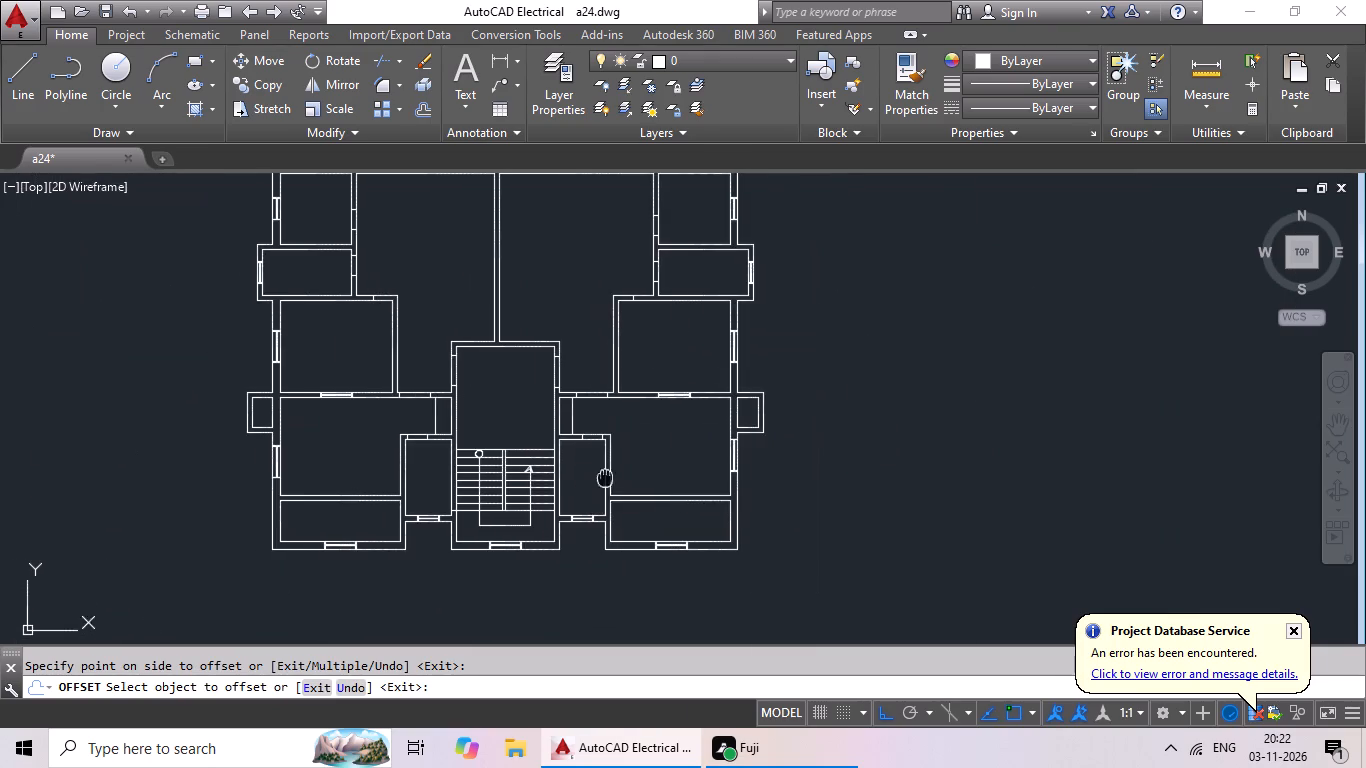
pyautogui.moveTo(626, 478); pyautogui.dragTo(649, 477, button='middle')
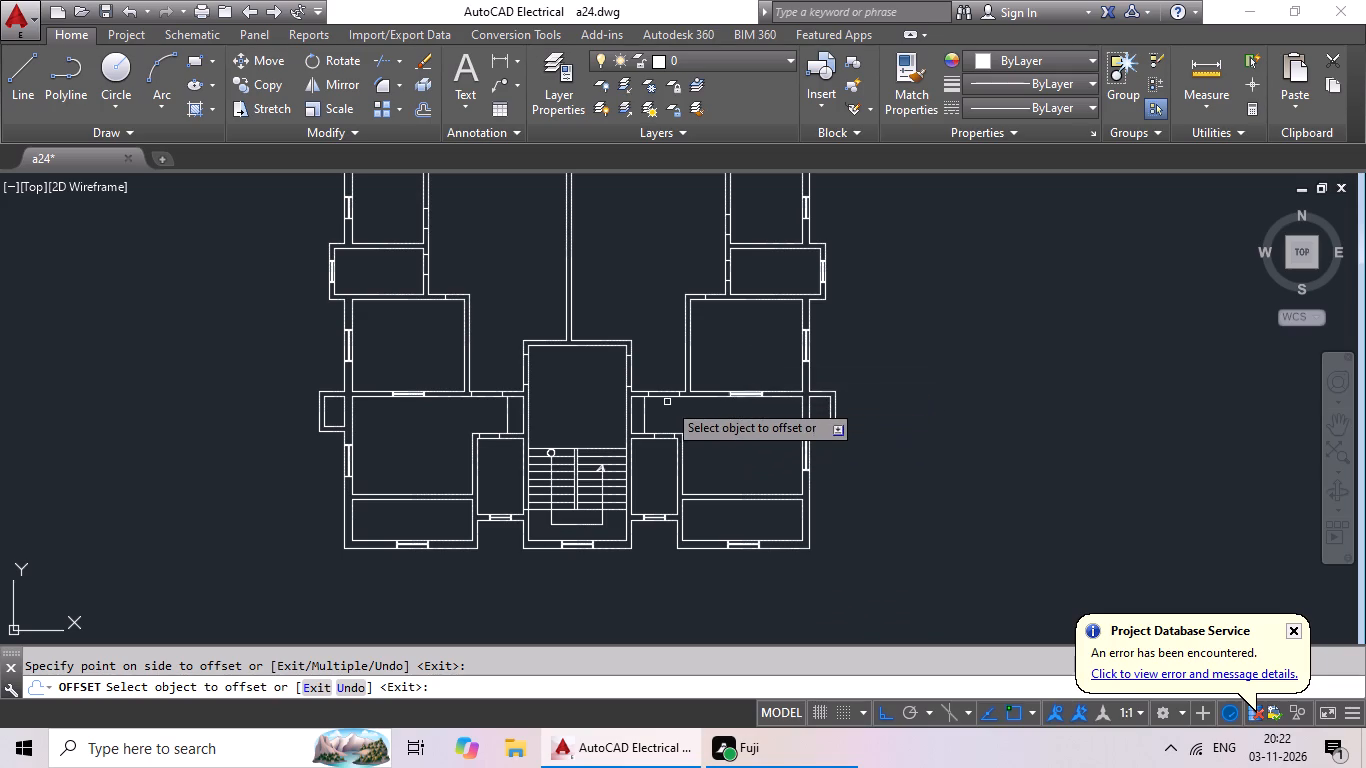
pyautogui.scroll(2, 664, 404)
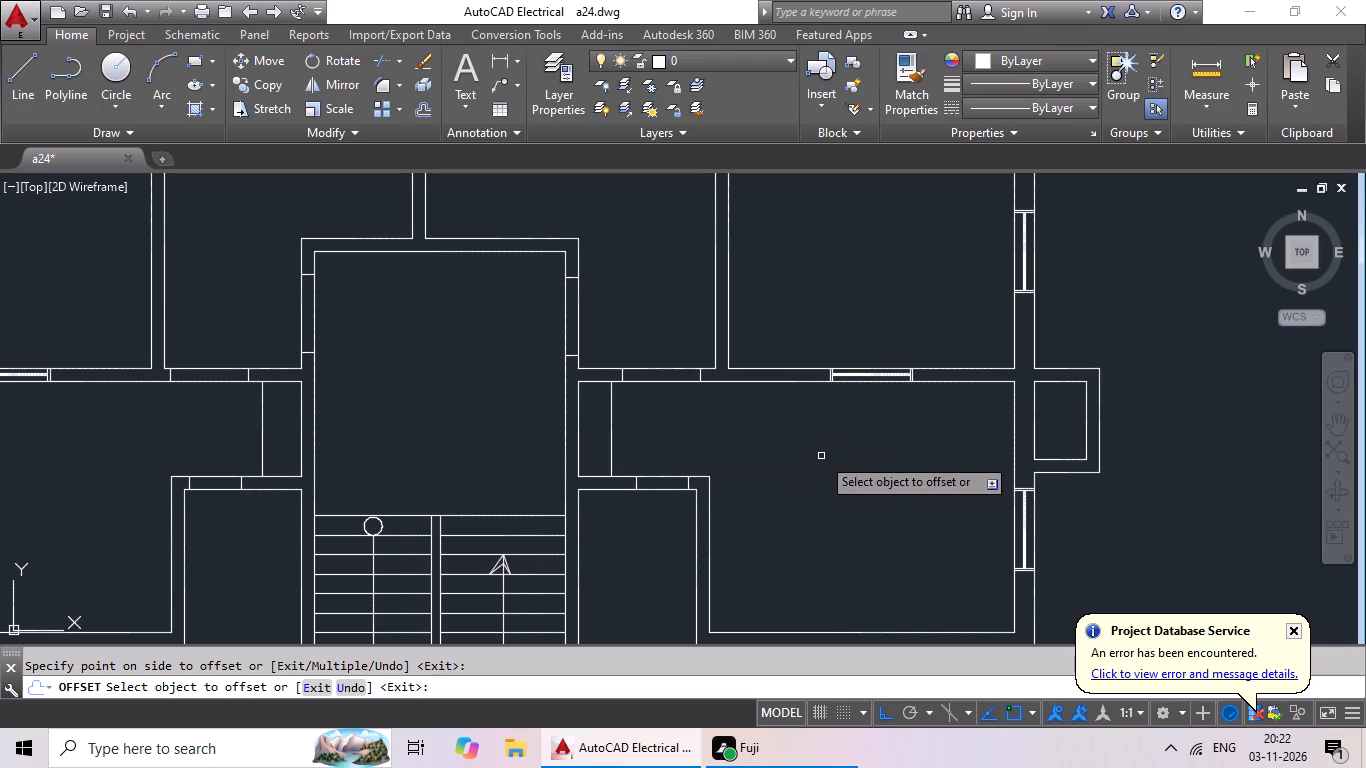
pyautogui.moveTo(838, 461); pyautogui.dragTo(717, 459, button='middle')
pyautogui.moveTo(721, 459); pyautogui.dragTo(852, 459, button='middle')
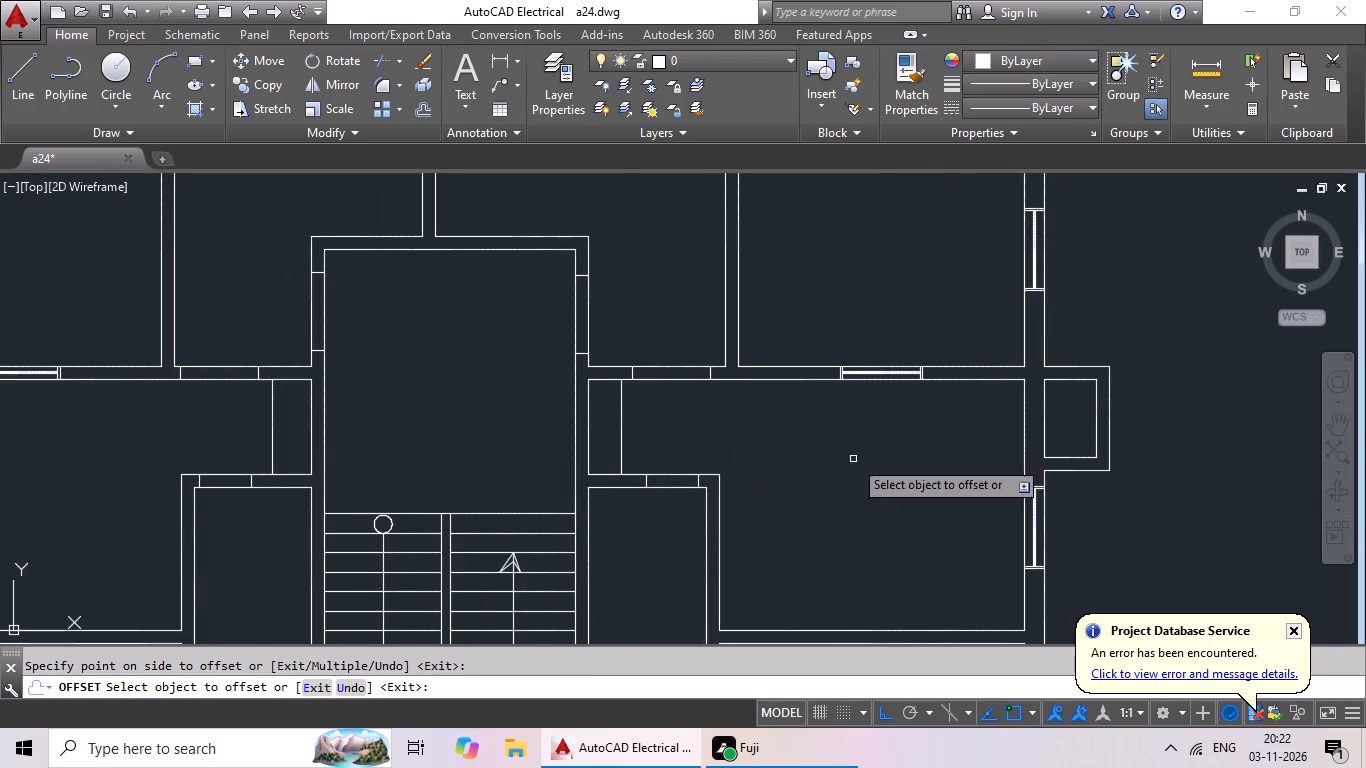
pyautogui.press('Escape')
pyautogui.press('Escape')
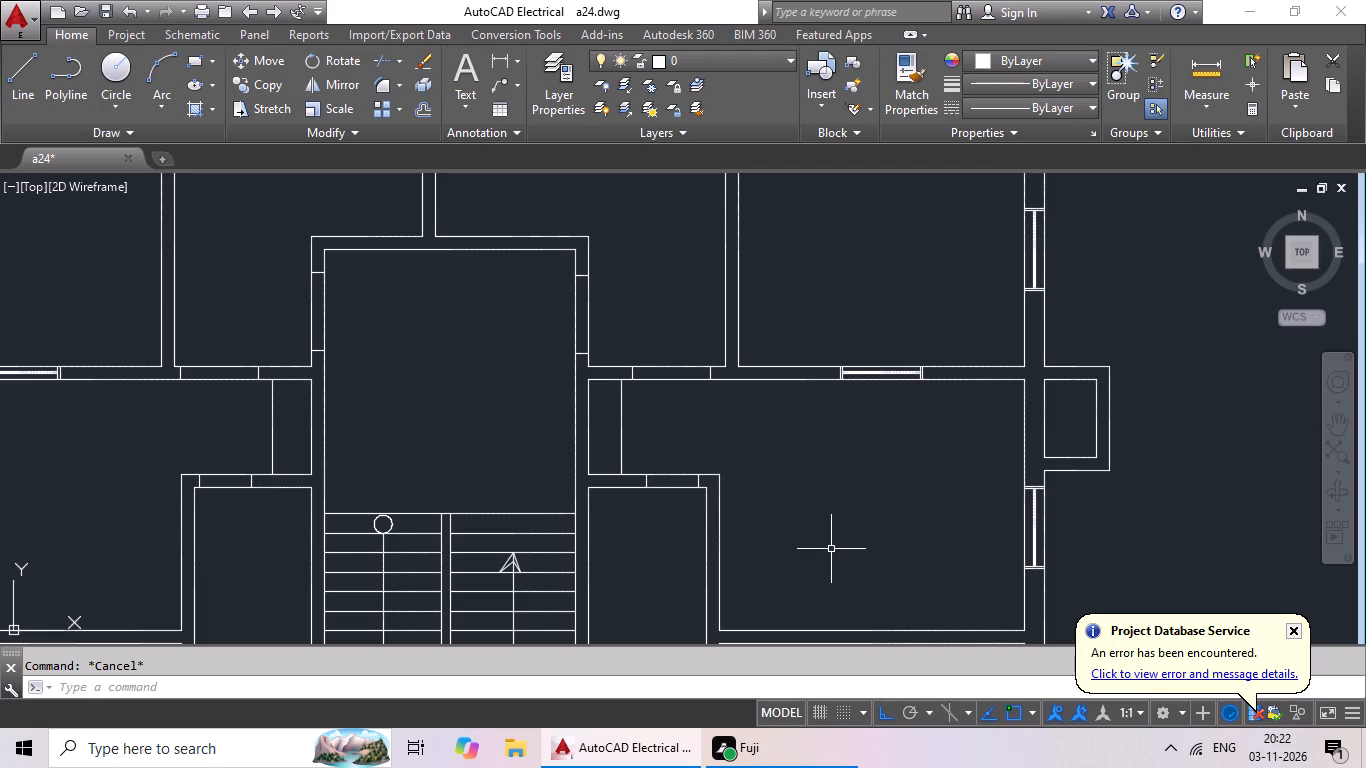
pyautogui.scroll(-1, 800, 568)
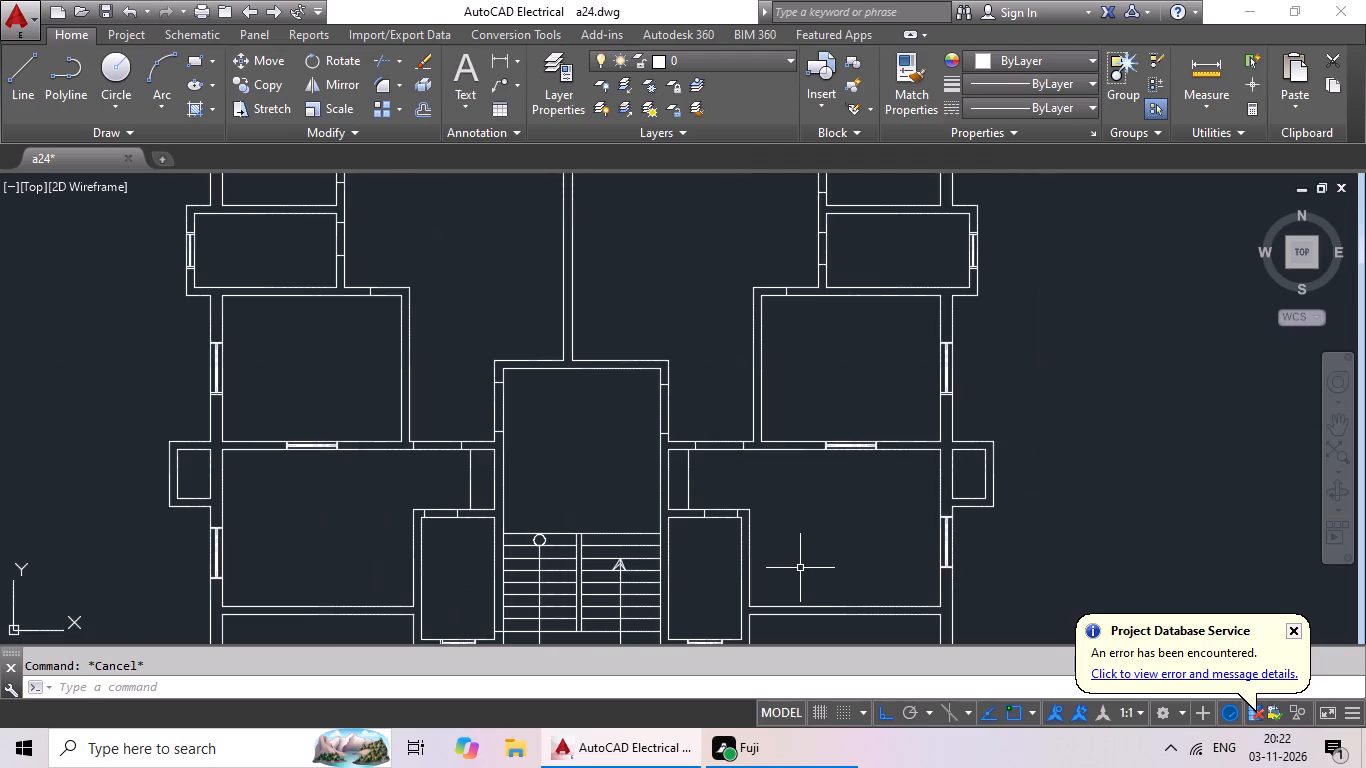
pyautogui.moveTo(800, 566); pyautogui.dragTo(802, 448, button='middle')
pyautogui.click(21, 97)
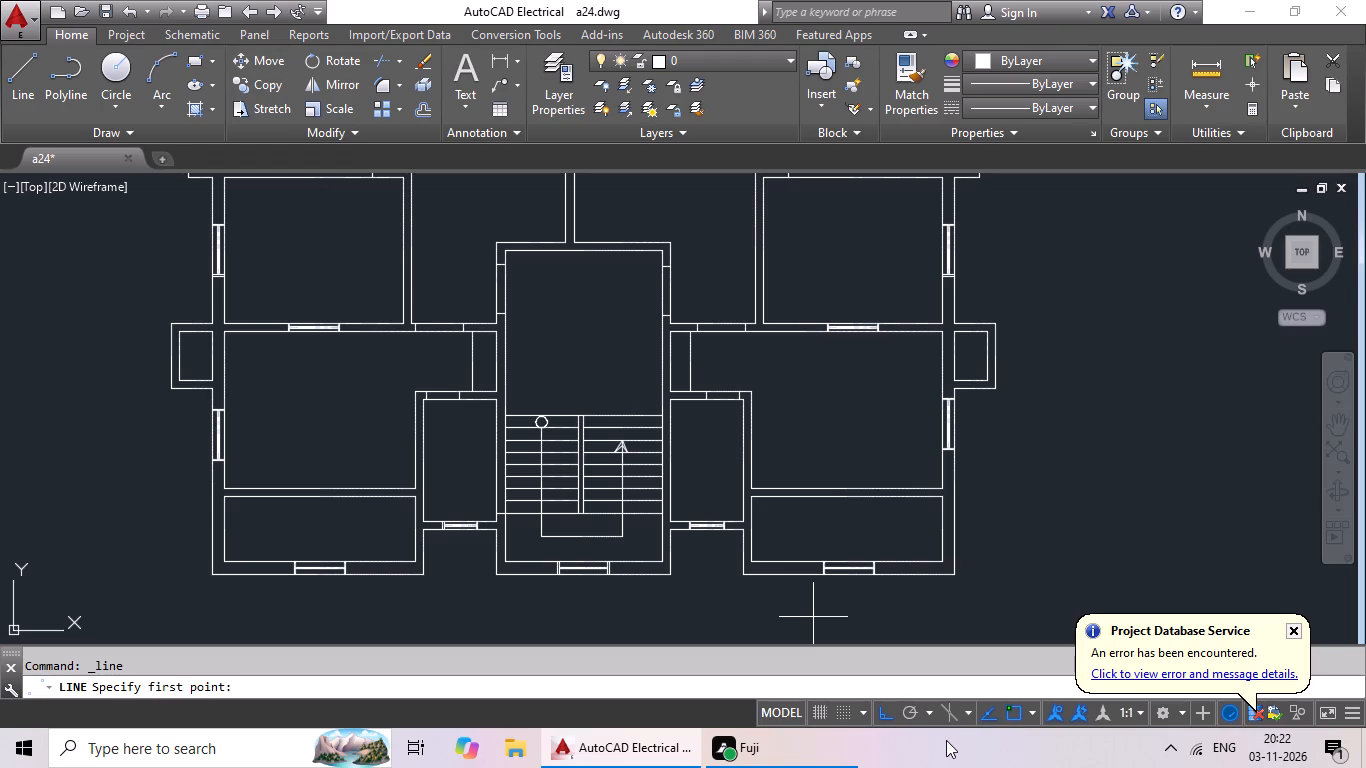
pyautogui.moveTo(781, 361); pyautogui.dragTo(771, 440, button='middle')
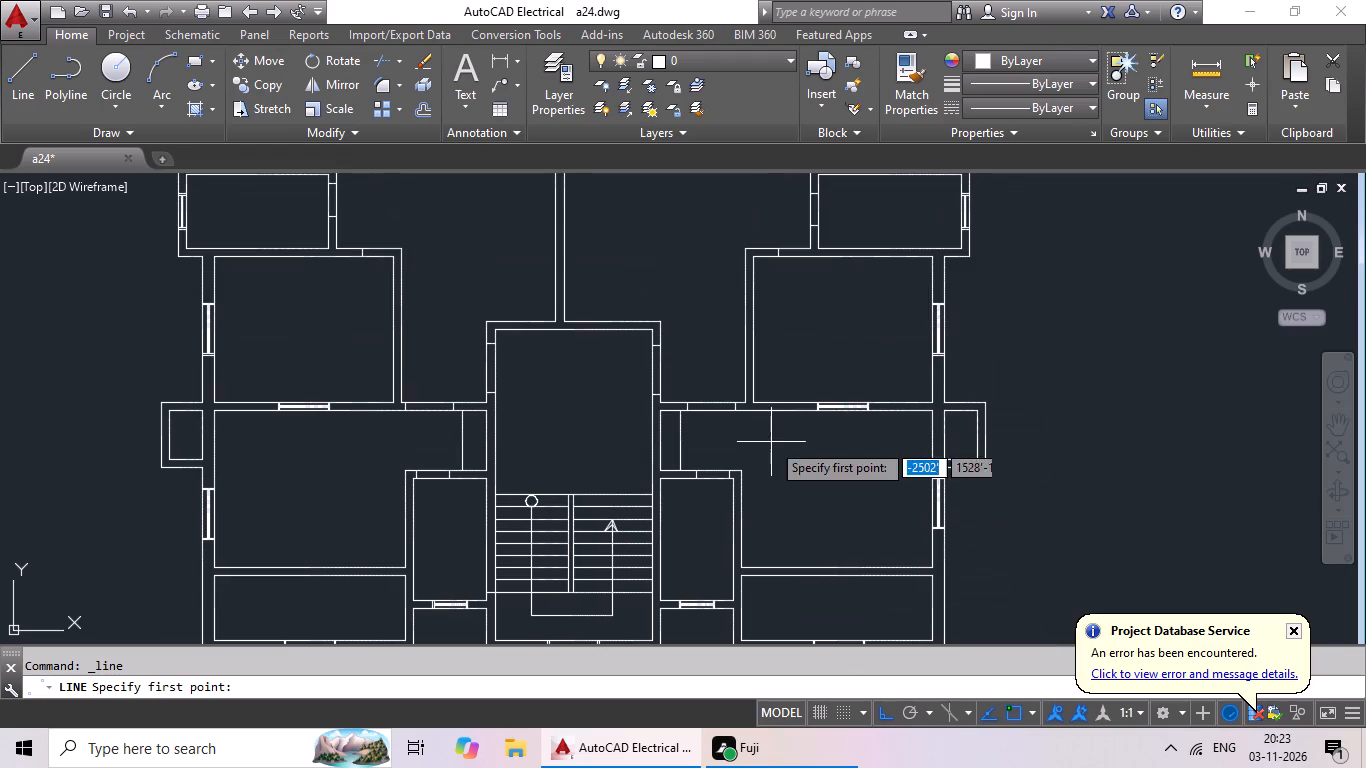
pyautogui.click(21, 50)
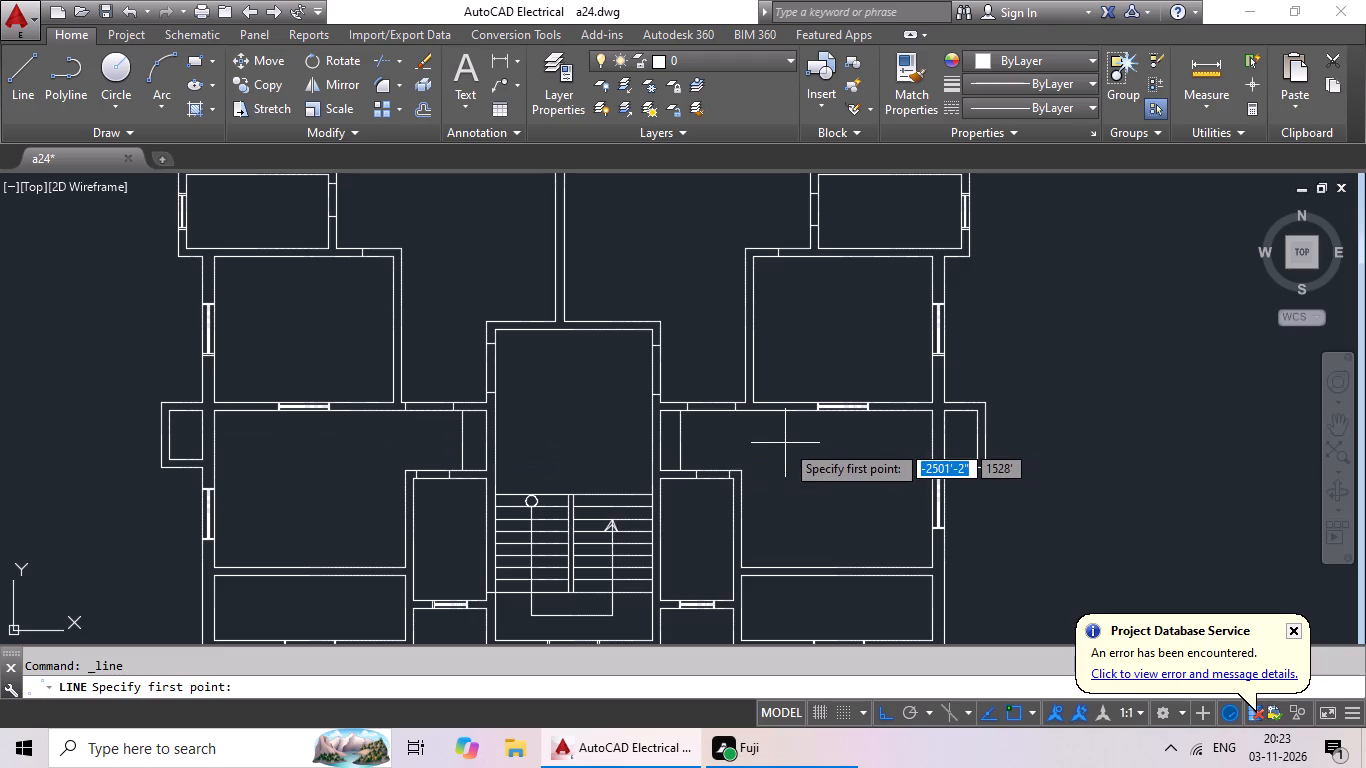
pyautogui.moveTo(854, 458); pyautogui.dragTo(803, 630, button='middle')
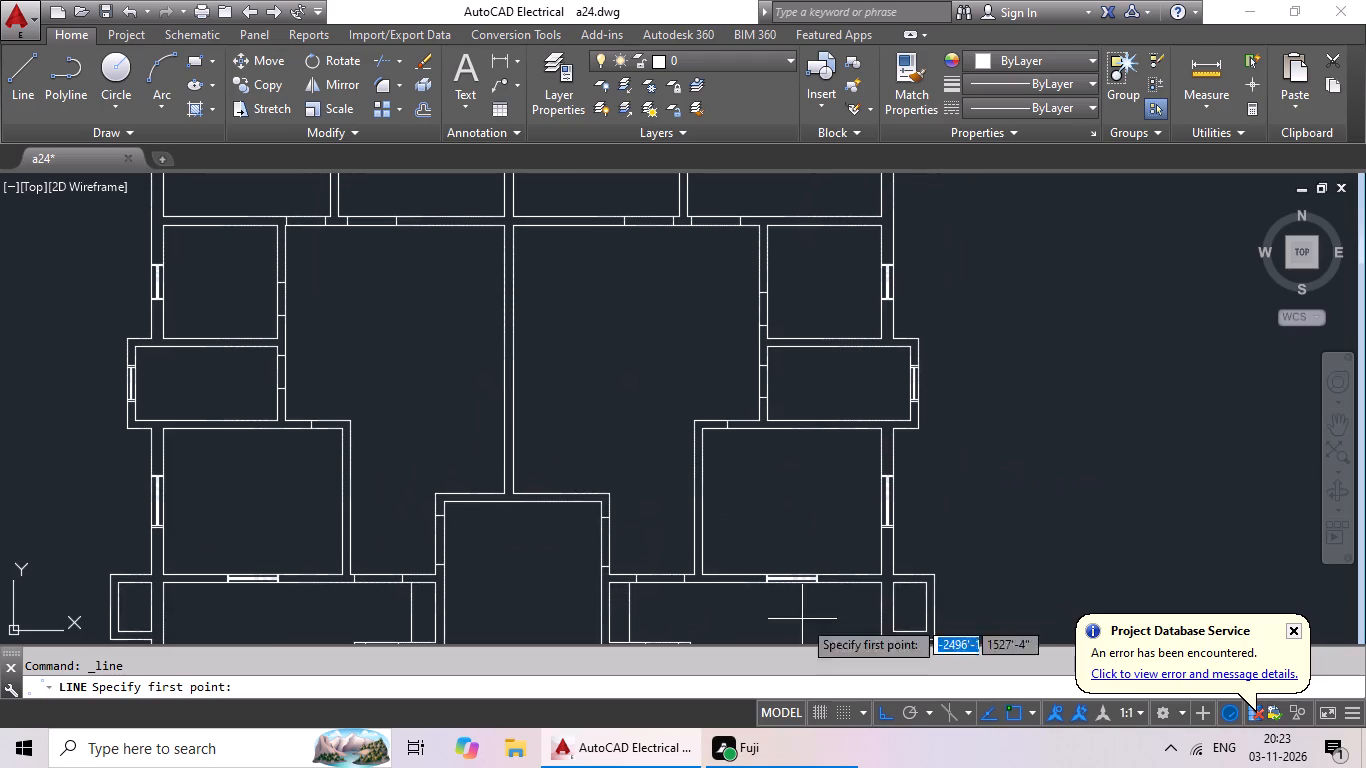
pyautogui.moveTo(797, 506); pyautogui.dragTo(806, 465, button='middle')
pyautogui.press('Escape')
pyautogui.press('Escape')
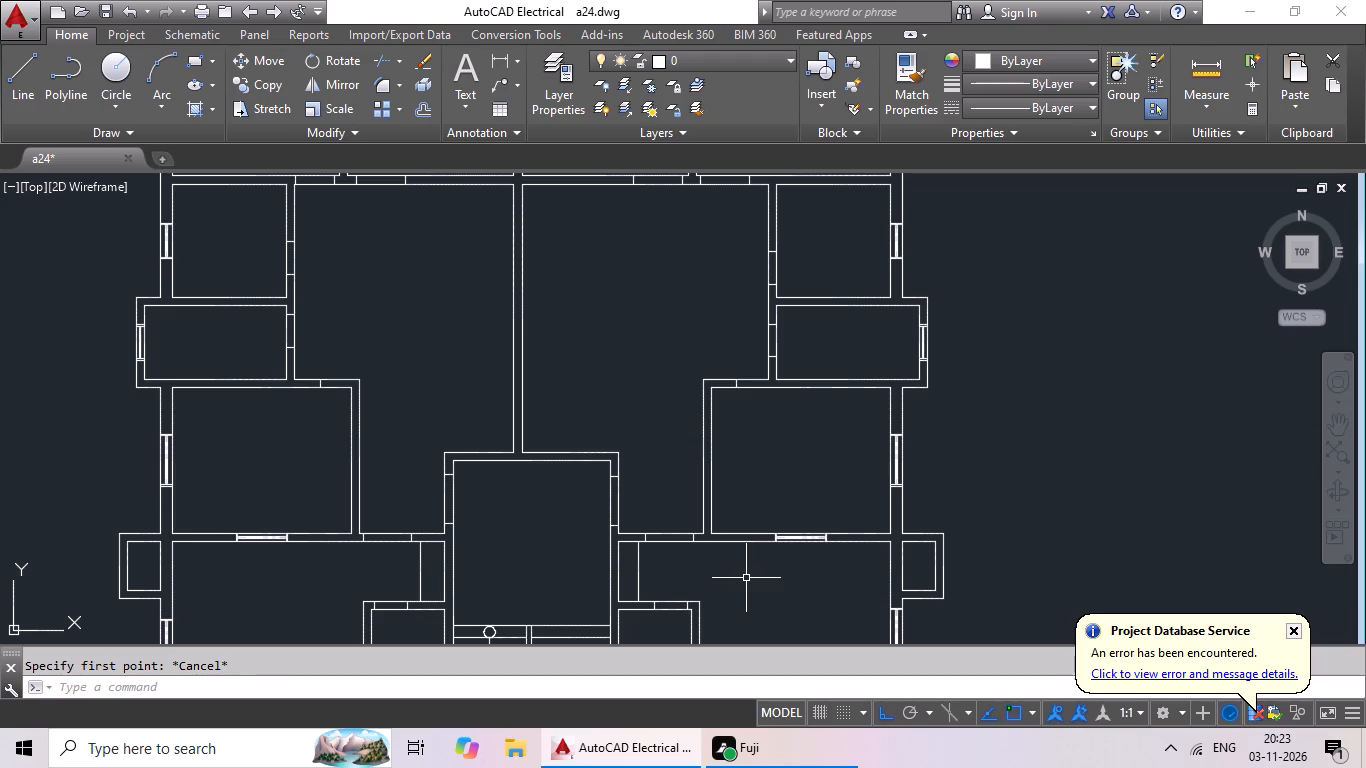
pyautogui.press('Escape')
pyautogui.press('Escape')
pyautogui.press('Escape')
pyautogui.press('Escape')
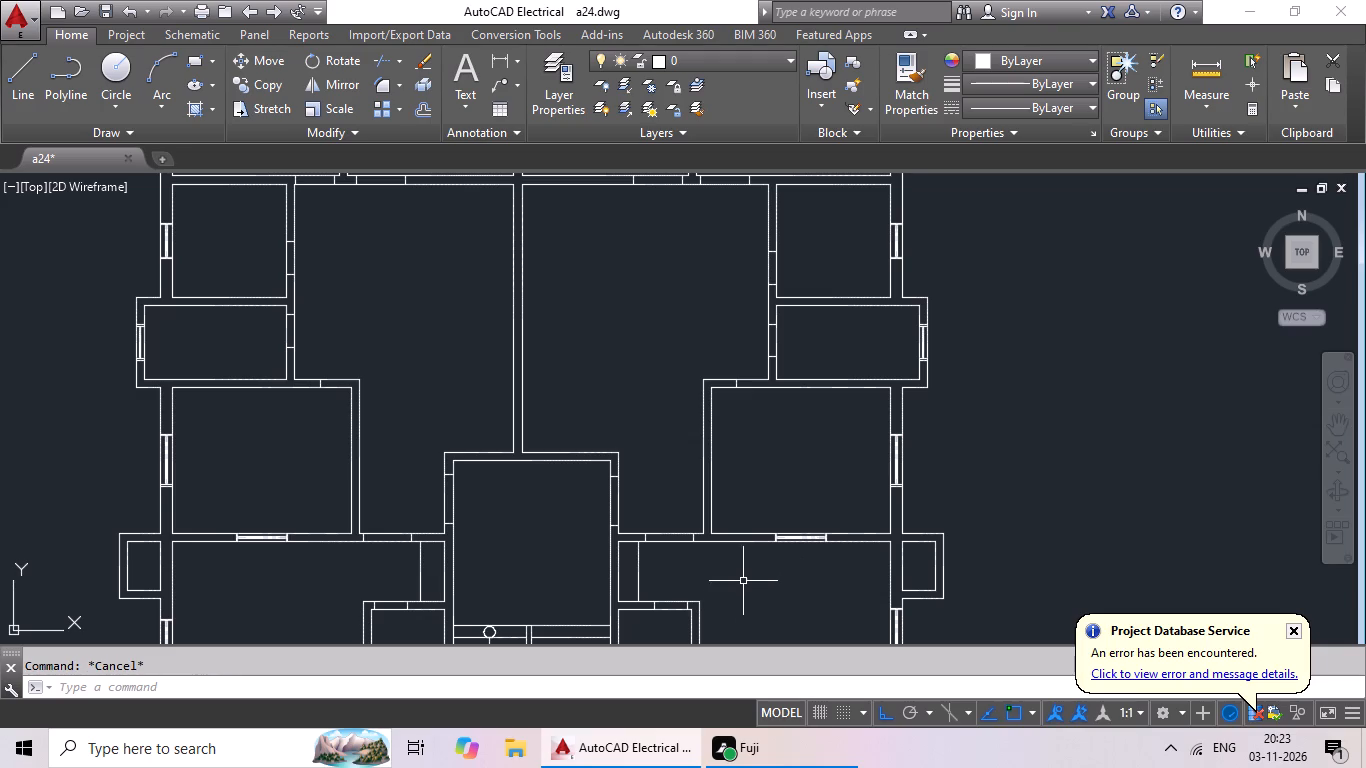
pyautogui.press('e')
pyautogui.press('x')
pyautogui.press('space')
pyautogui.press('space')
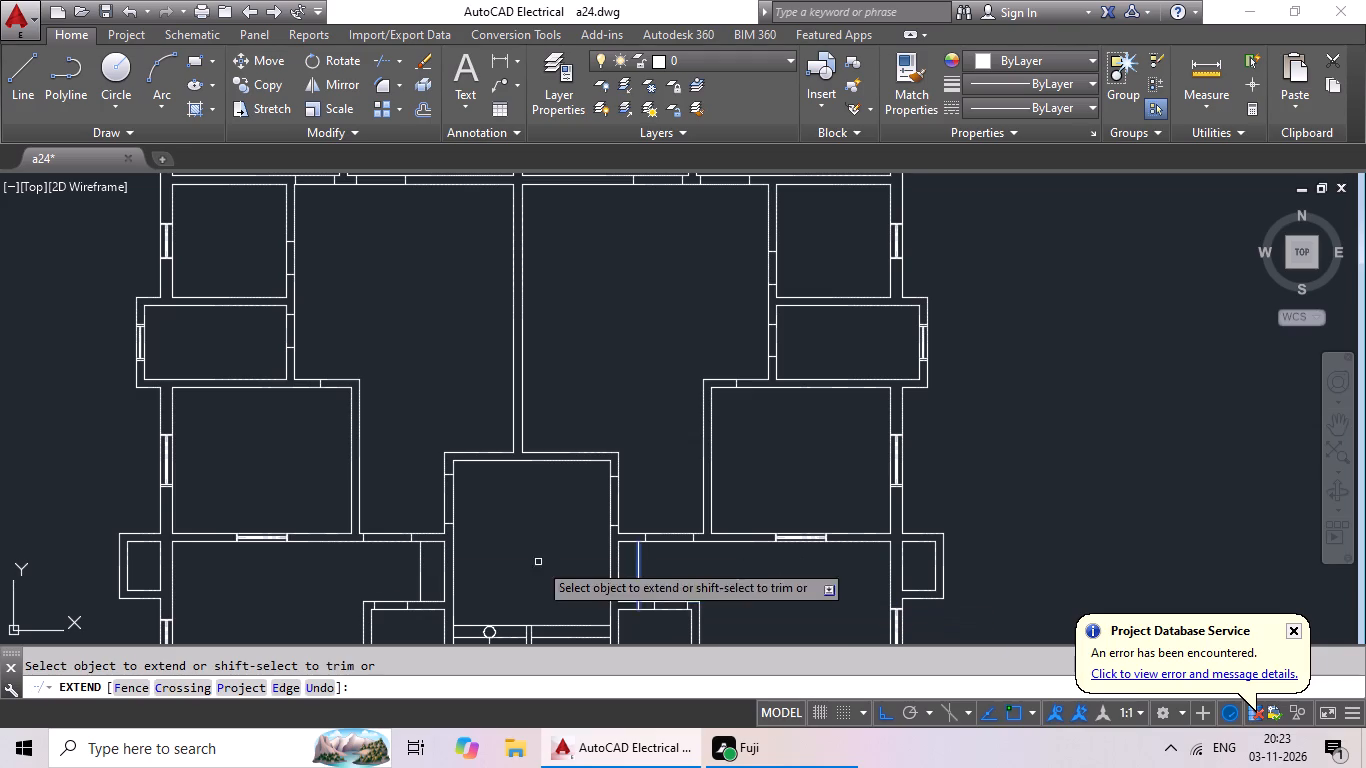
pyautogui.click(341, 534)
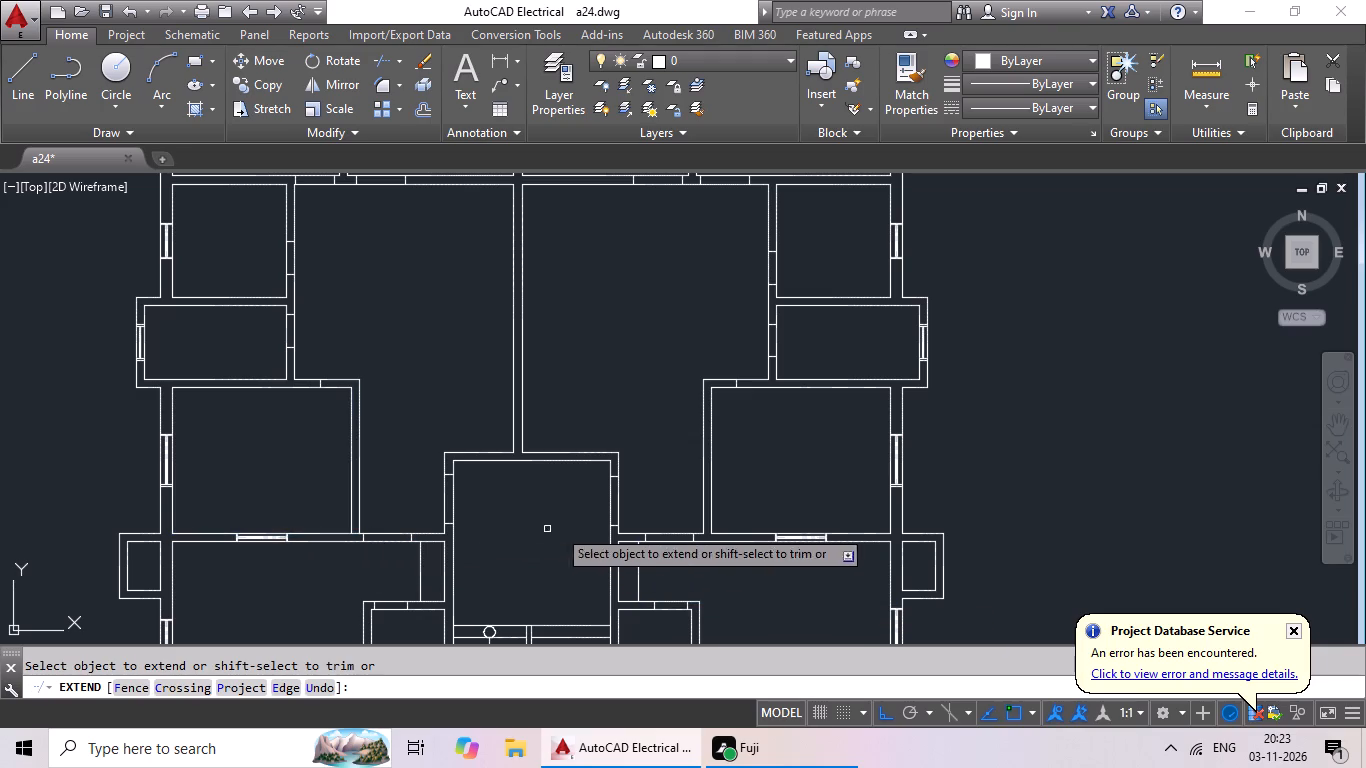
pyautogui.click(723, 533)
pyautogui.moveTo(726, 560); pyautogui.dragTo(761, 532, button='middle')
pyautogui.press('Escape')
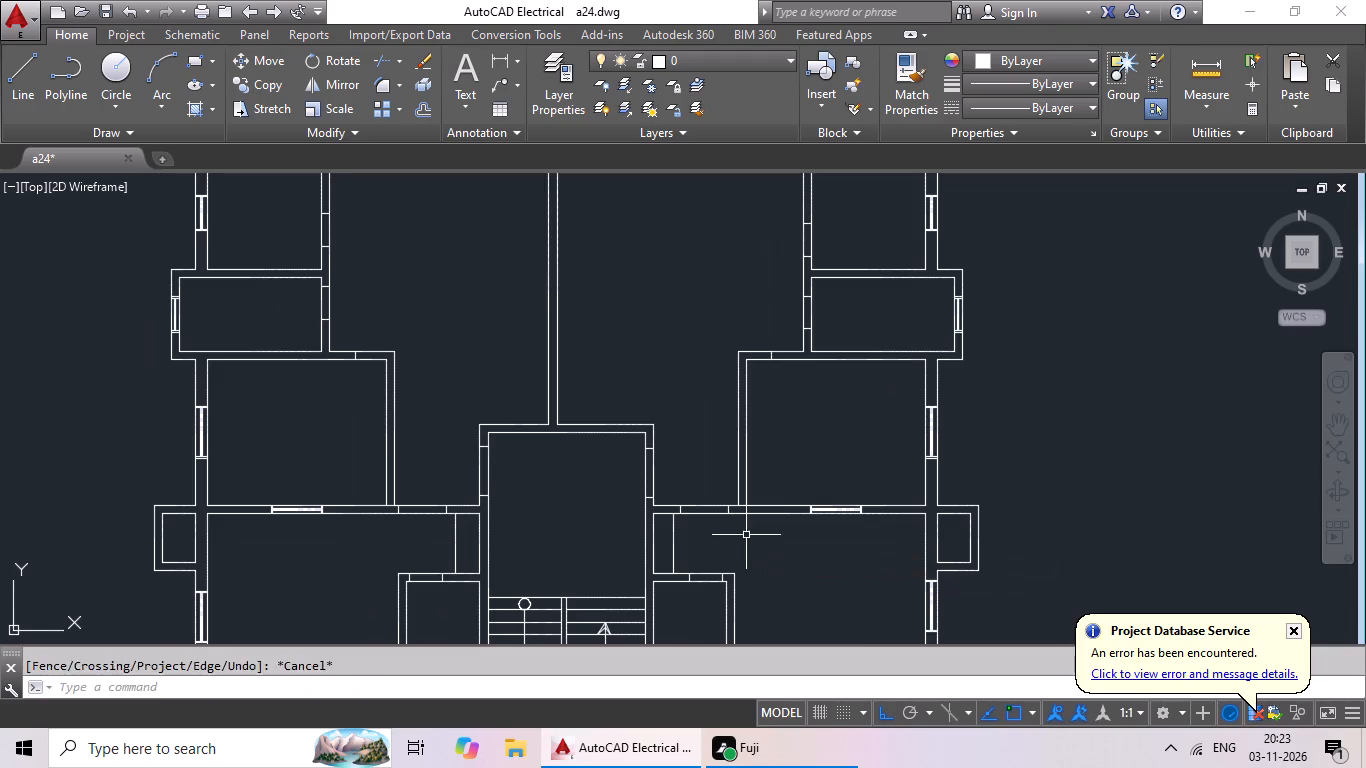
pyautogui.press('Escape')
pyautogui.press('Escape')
# Trim out the door openings in the north wall of the small room east of the stairs and in the parallel wall north of it.
pyautogui.press('t')
pyautogui.press('r')
pyautogui.press('space')
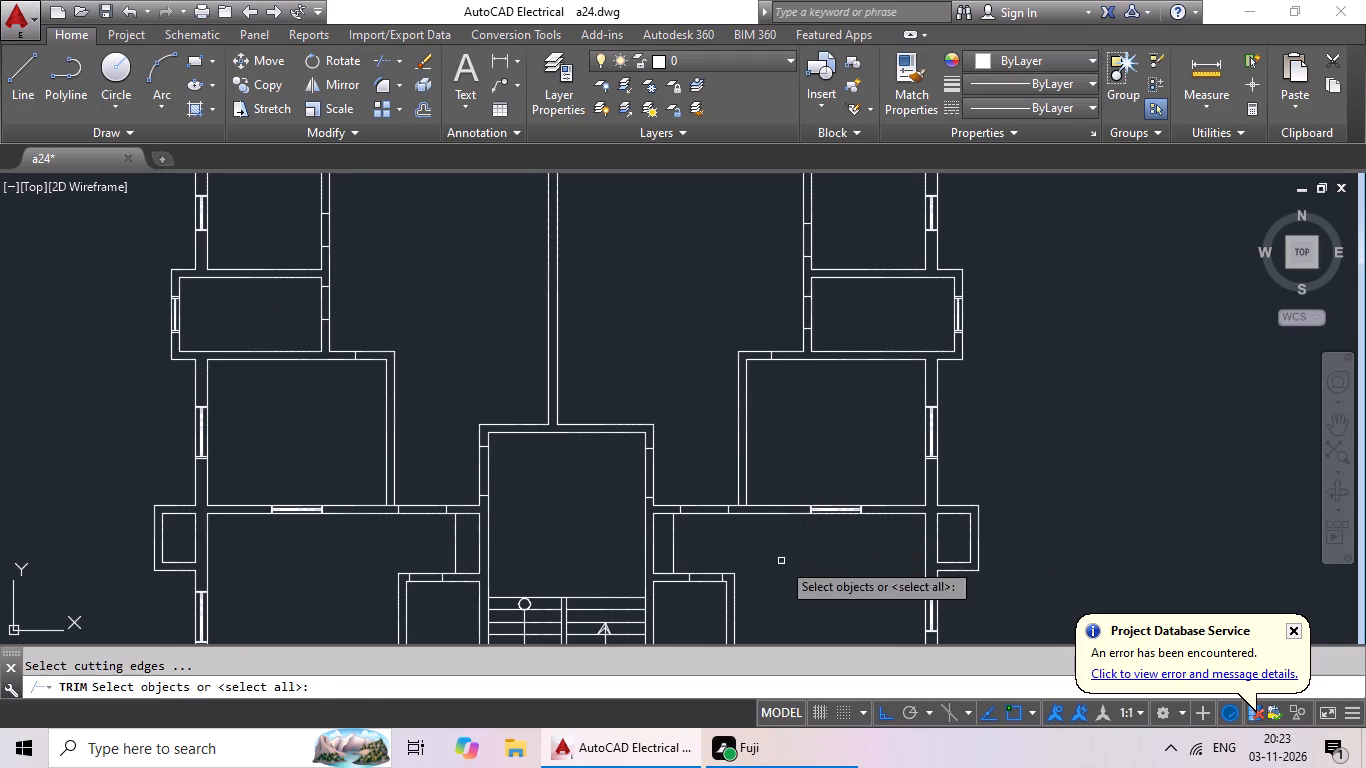
pyautogui.press('space')
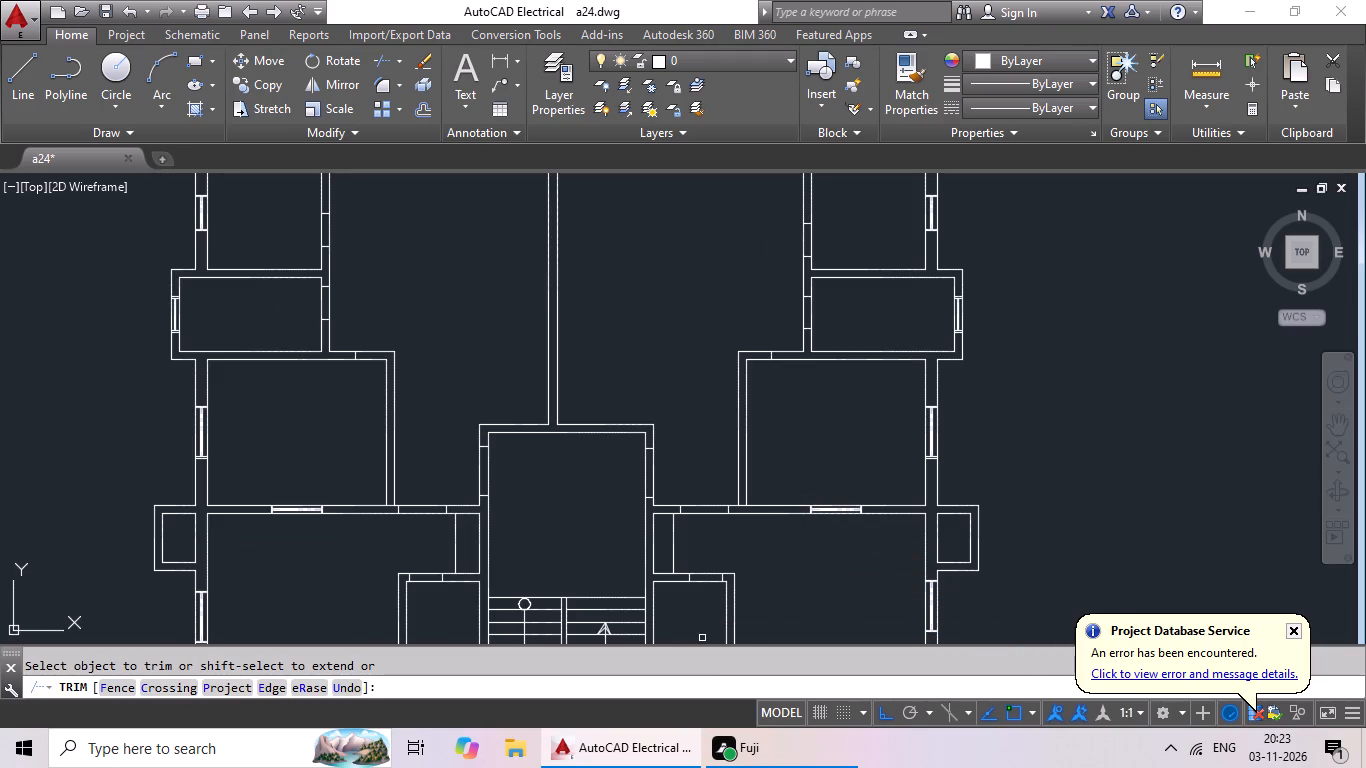
pyautogui.moveTo(812, 582); pyautogui.dragTo(808, 525, button='middle')
pyautogui.scroll(3, 723, 533)
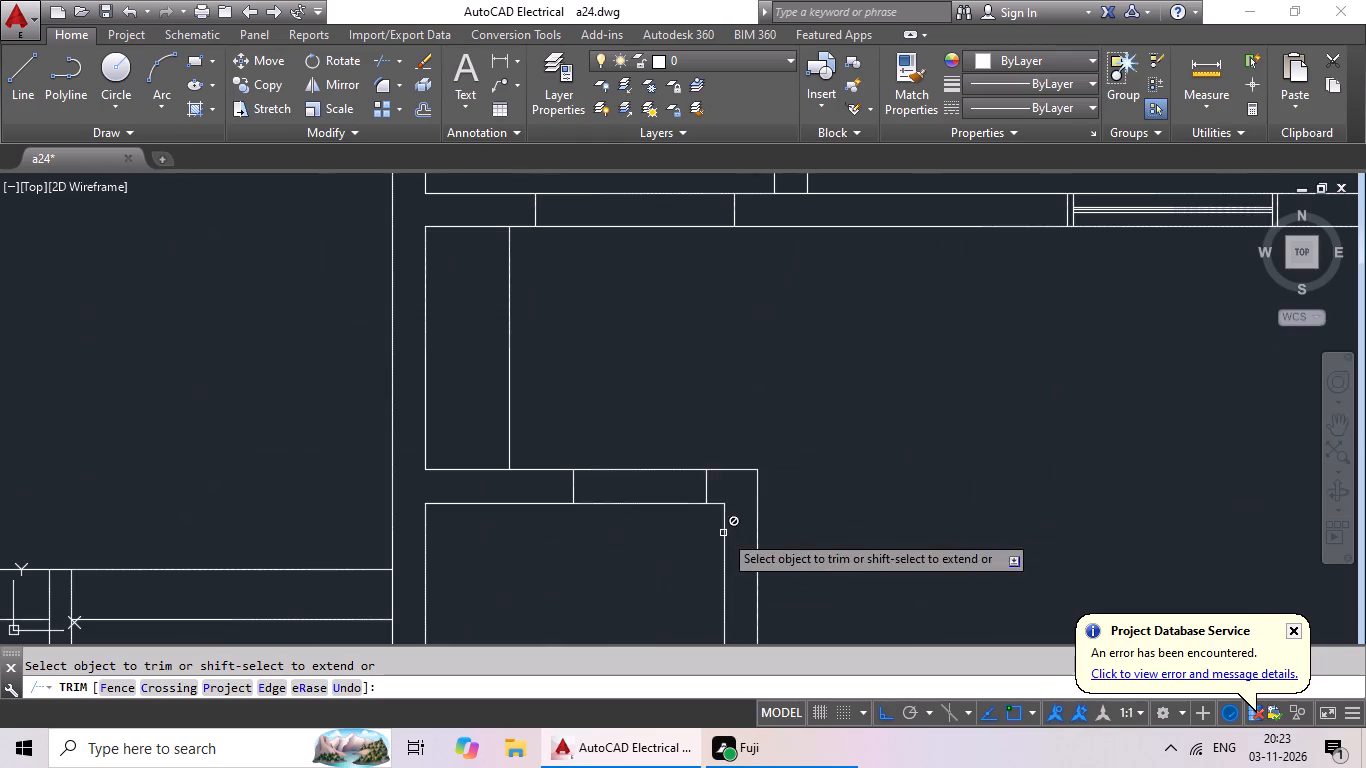
pyautogui.moveTo(661, 441); pyautogui.dragTo(625, 552)
pyautogui.click(614, 534)
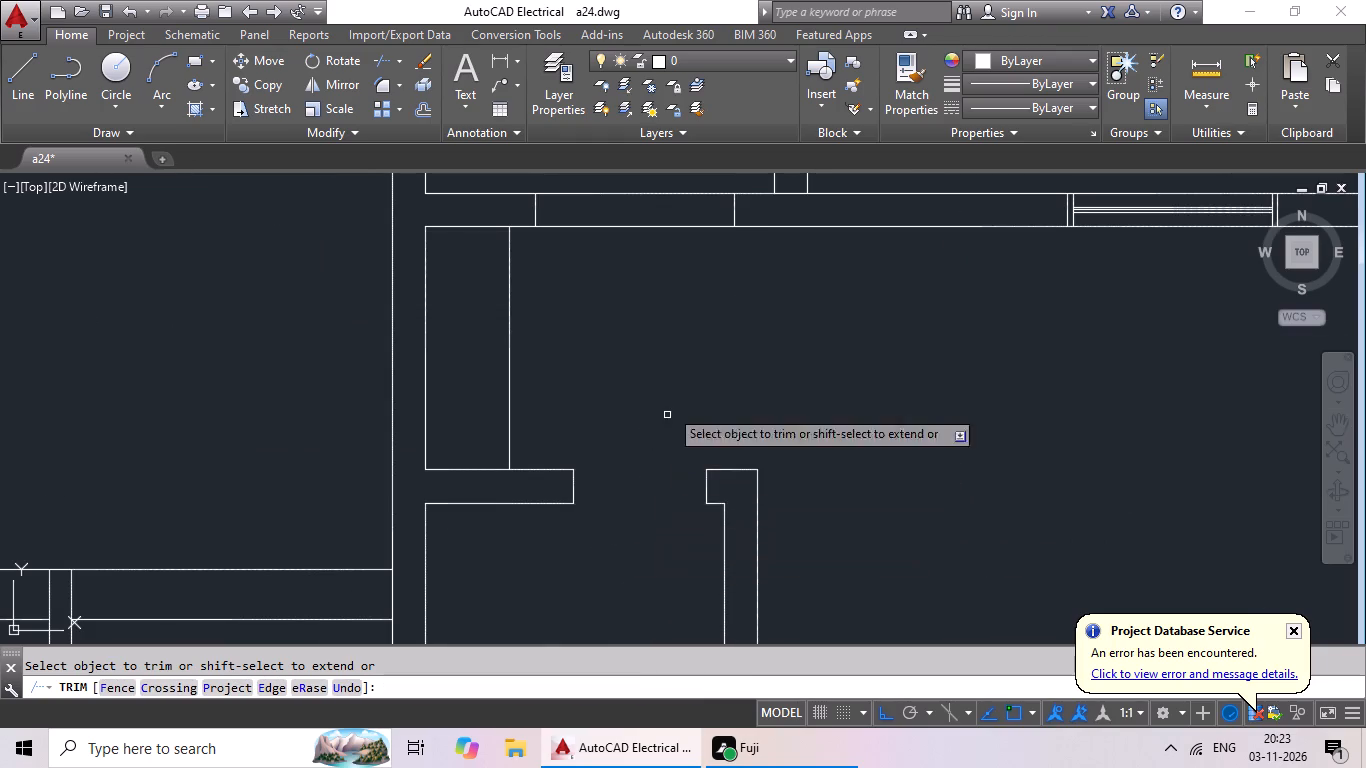
pyautogui.moveTo(670, 376); pyautogui.dragTo(672, 634, button='middle')
pyautogui.moveTo(673, 406); pyautogui.dragTo(643, 545)
pyautogui.click(643, 545)
pyautogui.scroll(-2, 712, 498)
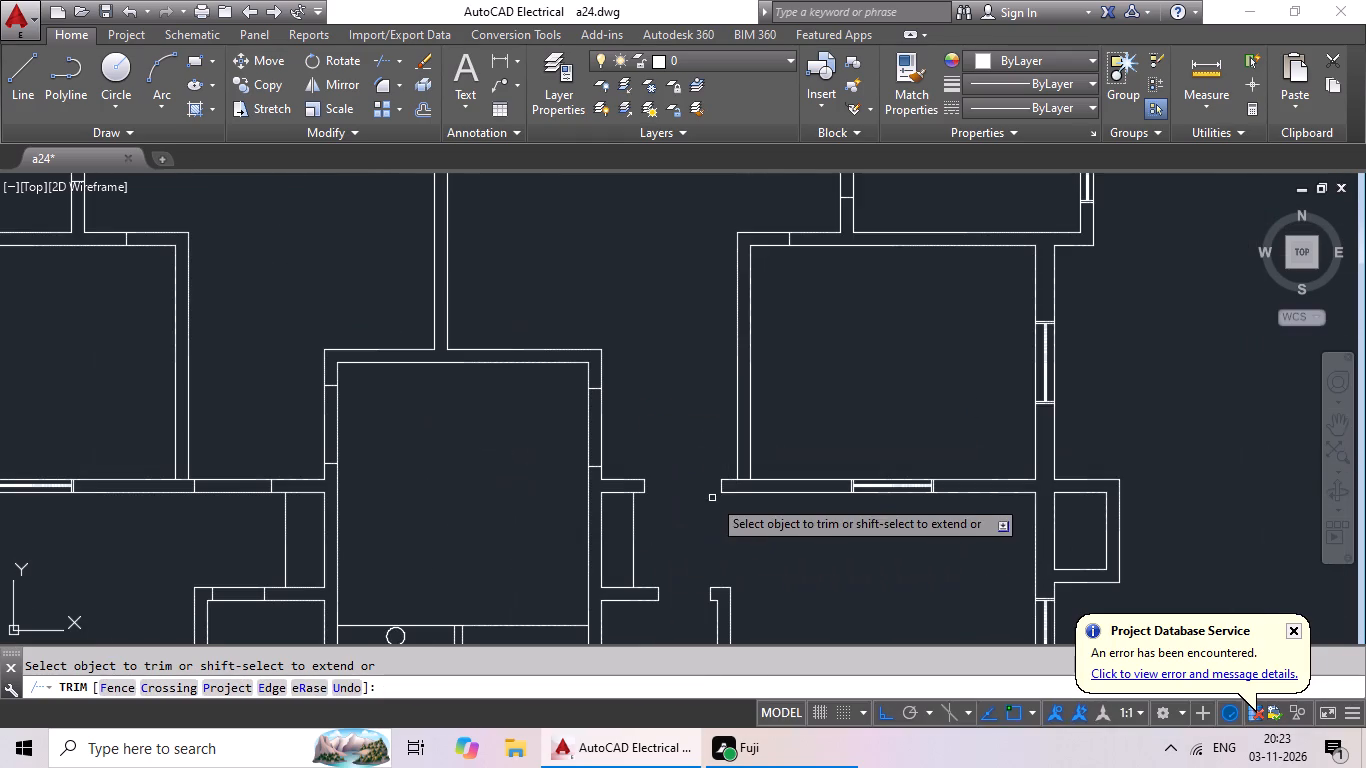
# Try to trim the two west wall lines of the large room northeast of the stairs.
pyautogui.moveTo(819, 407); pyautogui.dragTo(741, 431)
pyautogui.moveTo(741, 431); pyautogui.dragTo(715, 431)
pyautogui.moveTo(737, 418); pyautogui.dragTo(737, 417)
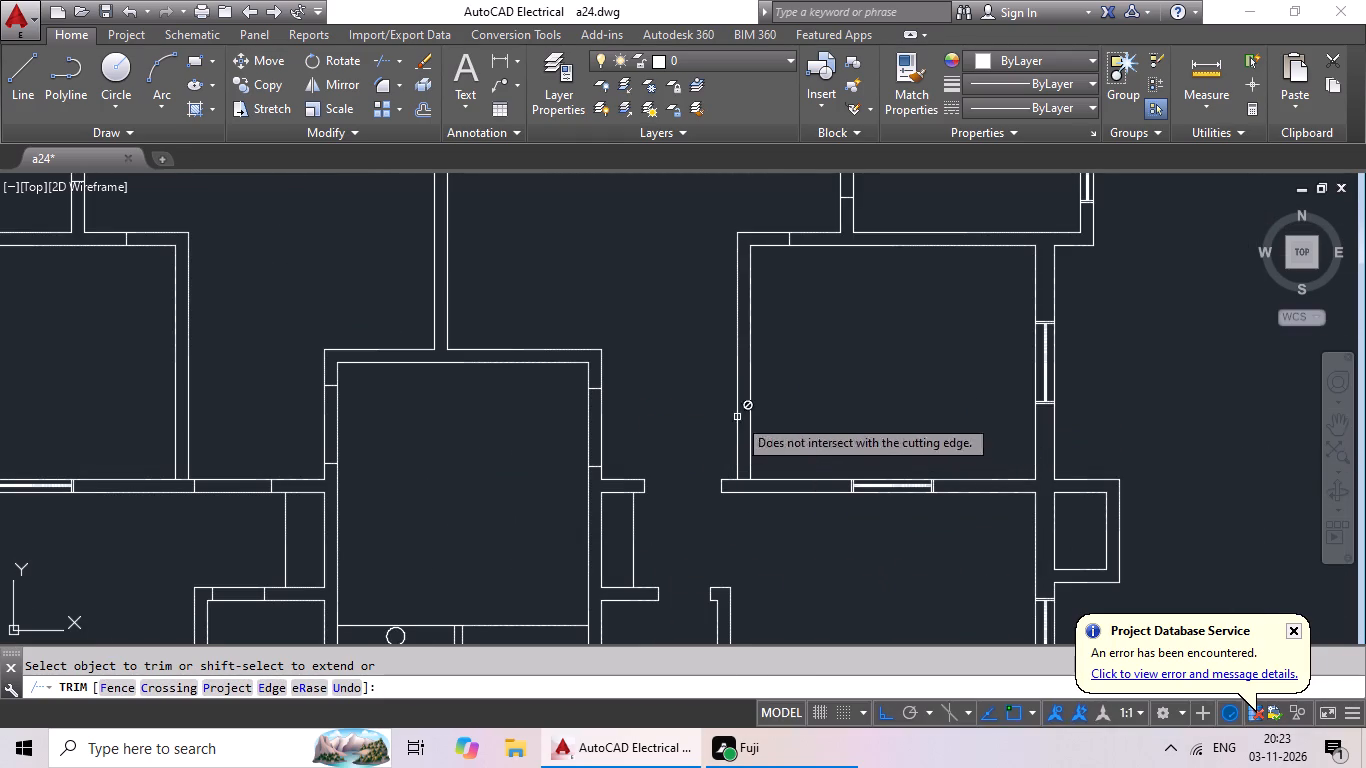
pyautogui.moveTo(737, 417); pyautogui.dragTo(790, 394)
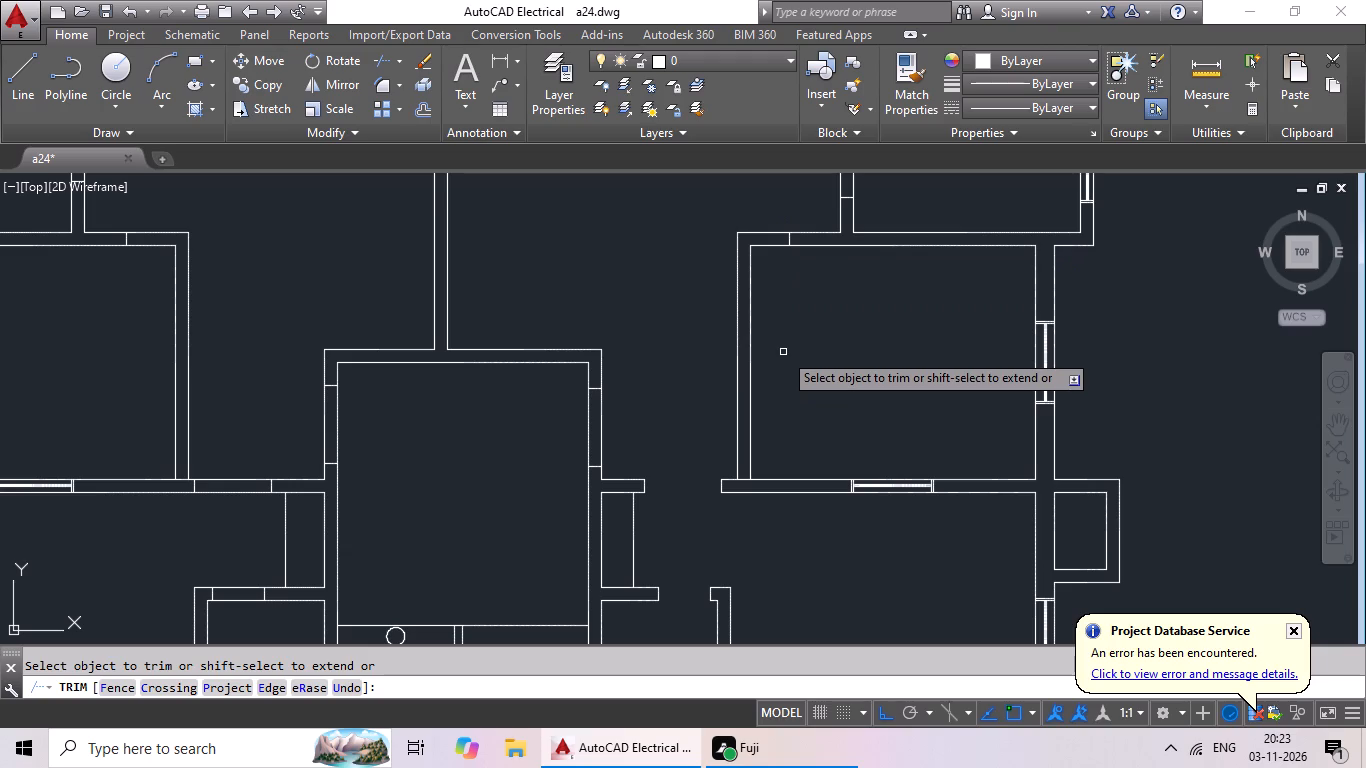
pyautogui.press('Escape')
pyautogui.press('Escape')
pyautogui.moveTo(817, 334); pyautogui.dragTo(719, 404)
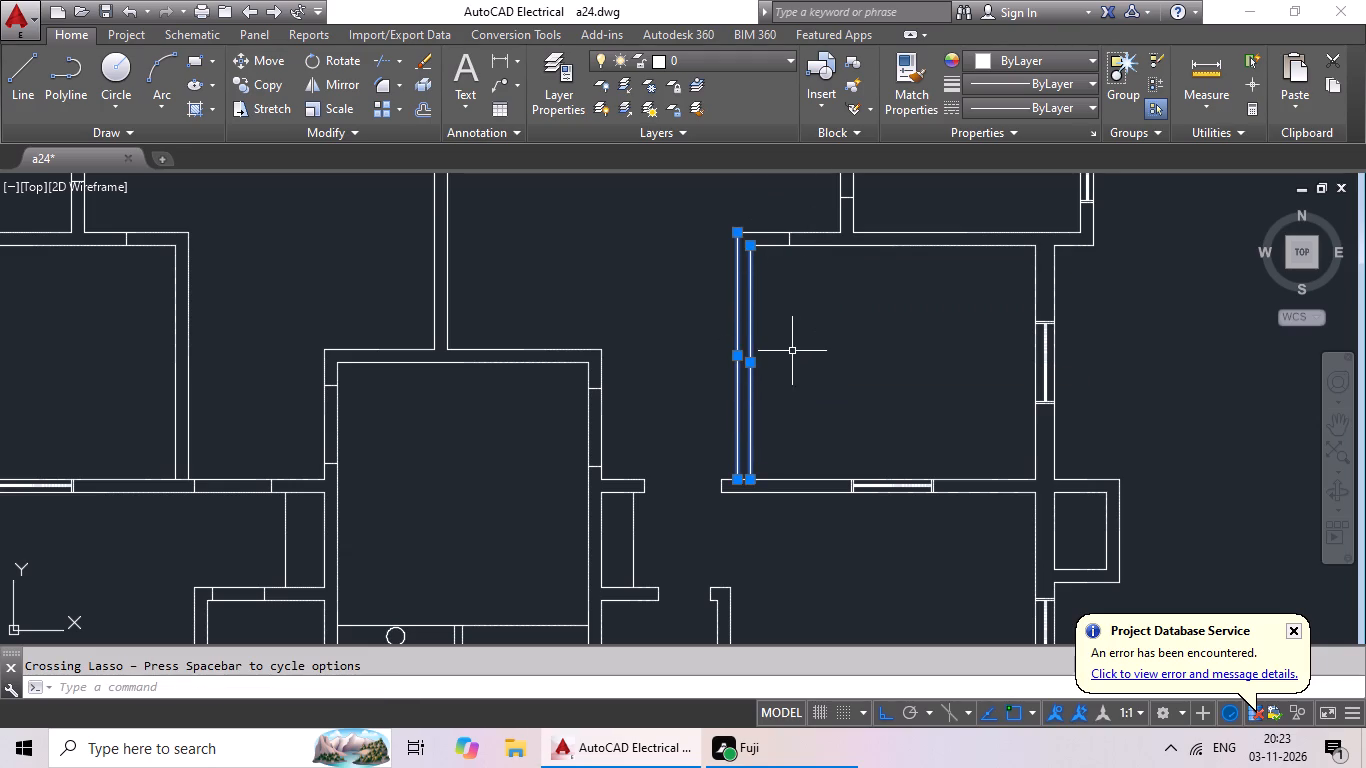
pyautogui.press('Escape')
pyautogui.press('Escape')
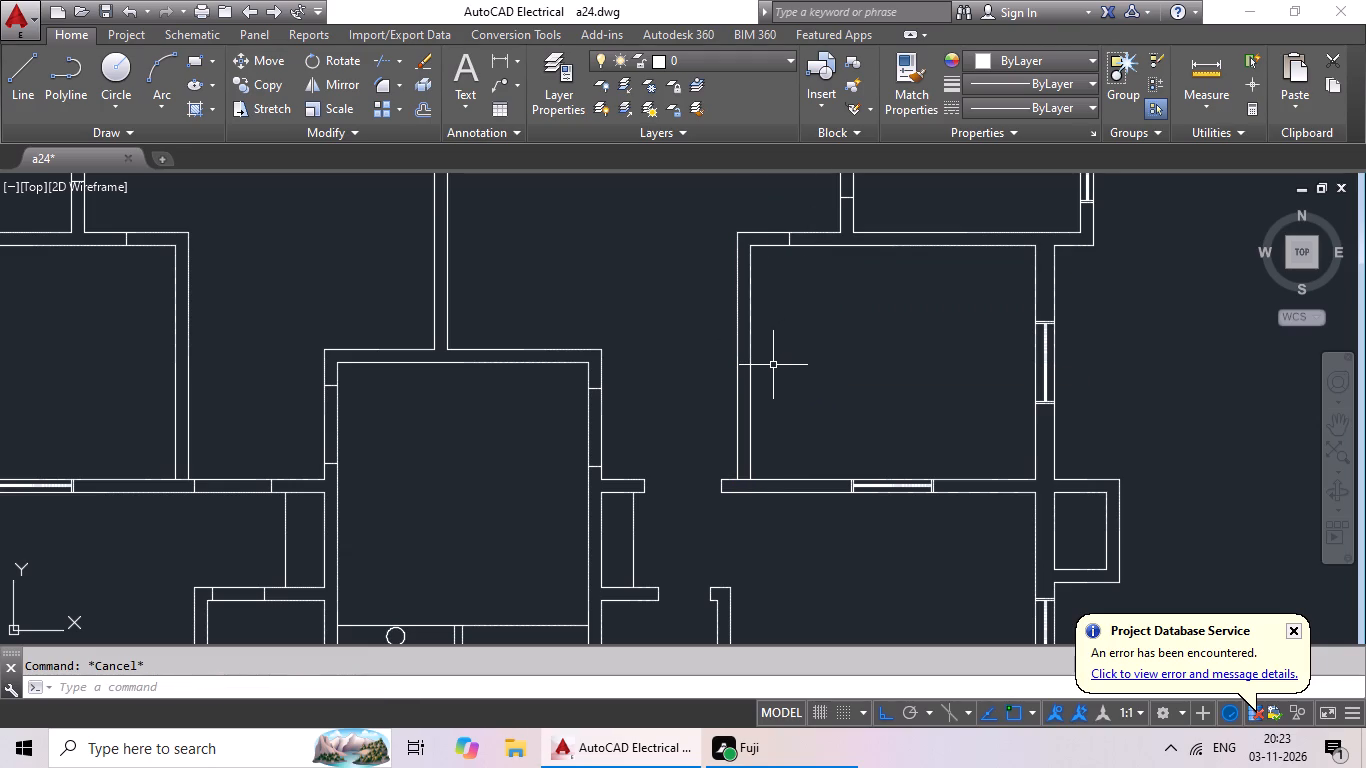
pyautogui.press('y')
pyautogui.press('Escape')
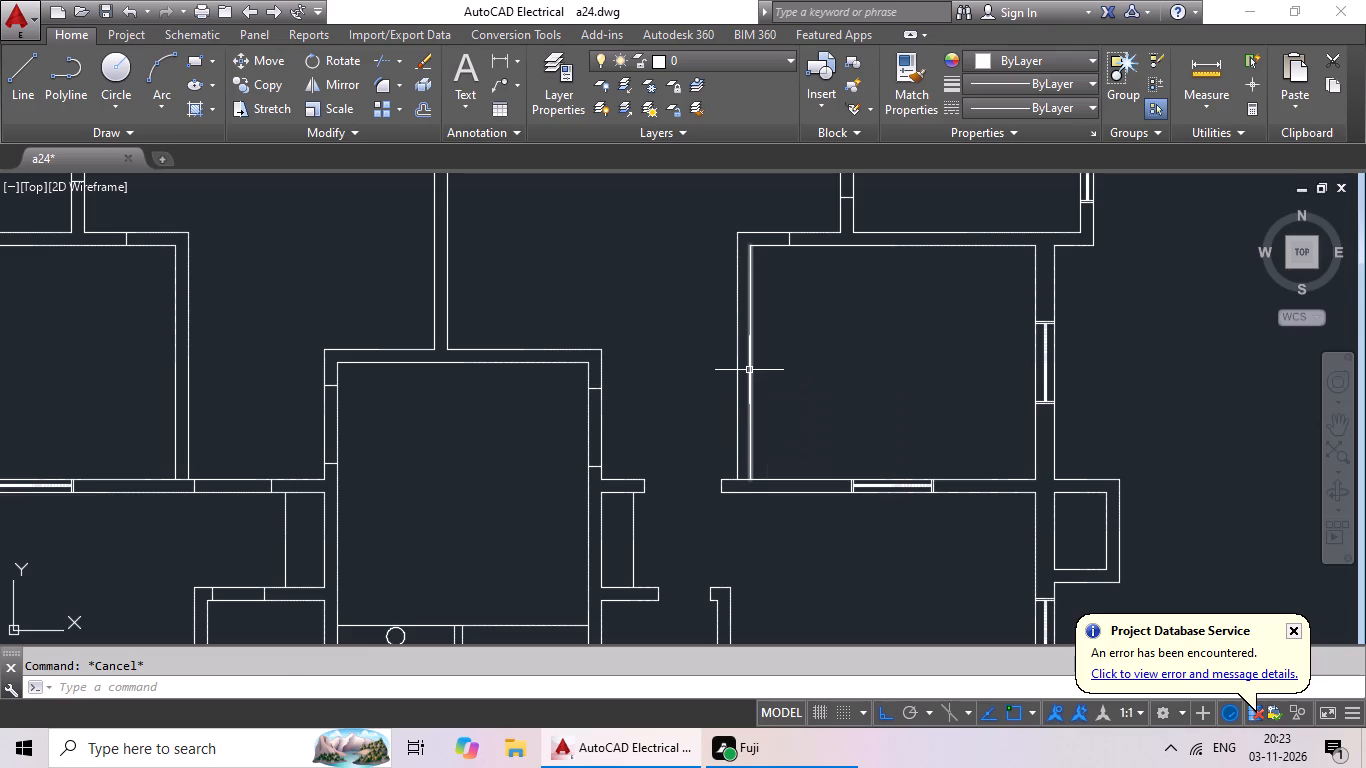
# Trim the north wall lines of the large room northeast of the stairs between its northwest corner and the short door line.
pyautogui.write('tr')
pyautogui.press('space')
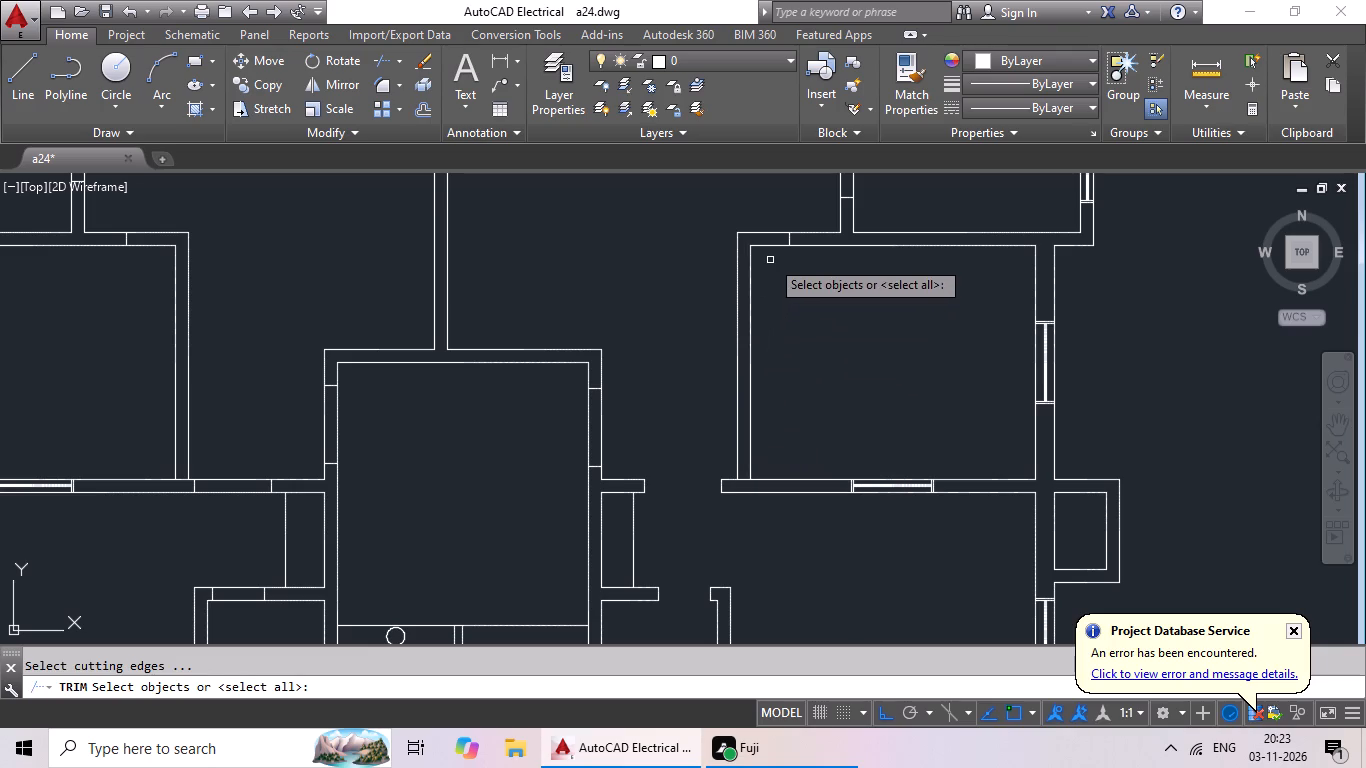
pyautogui.press('space')
pyautogui.moveTo(775, 212); pyautogui.dragTo(765, 284)
pyautogui.click(765, 284)
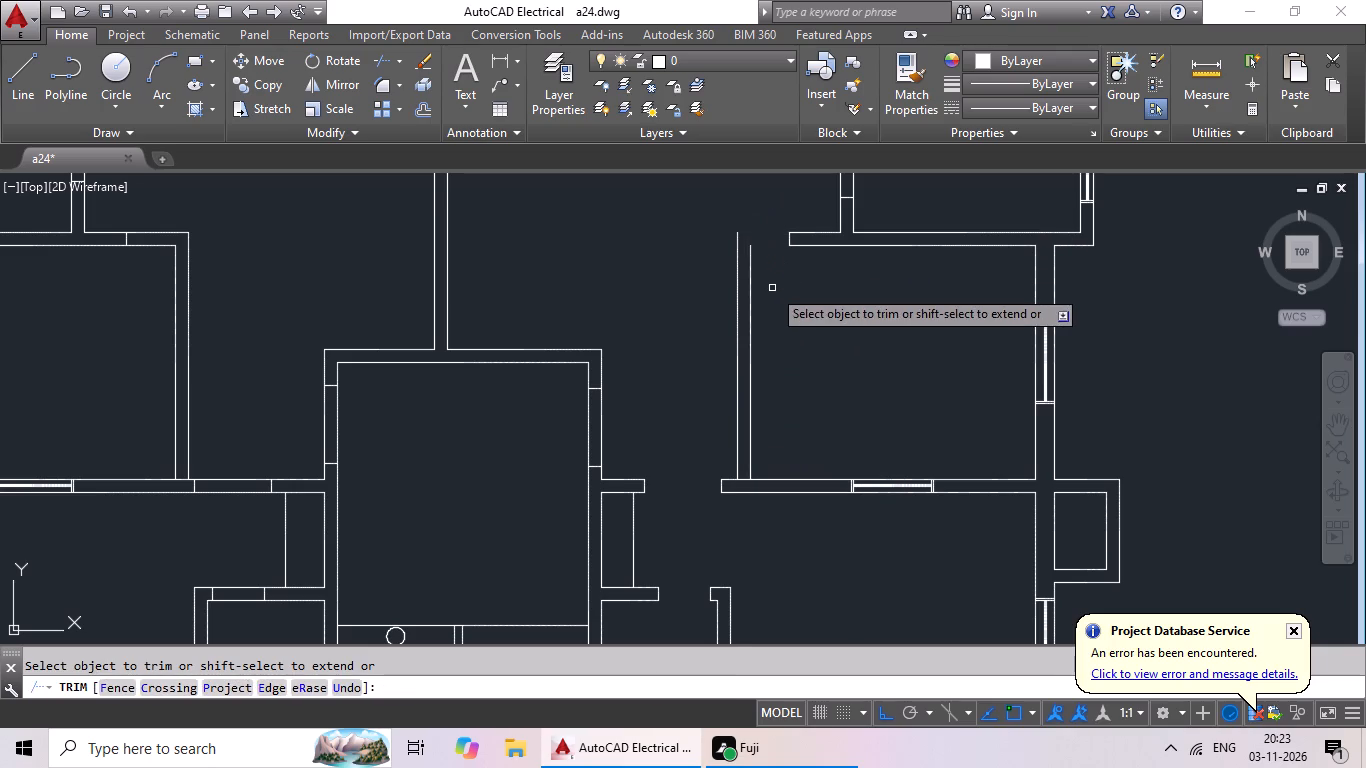
# Delete the two west wall lines of the large room northeast of the stairs.
pyautogui.press('Escape')
pyautogui.moveTo(817, 297); pyautogui.dragTo(696, 382)
pyautogui.click(695, 382)
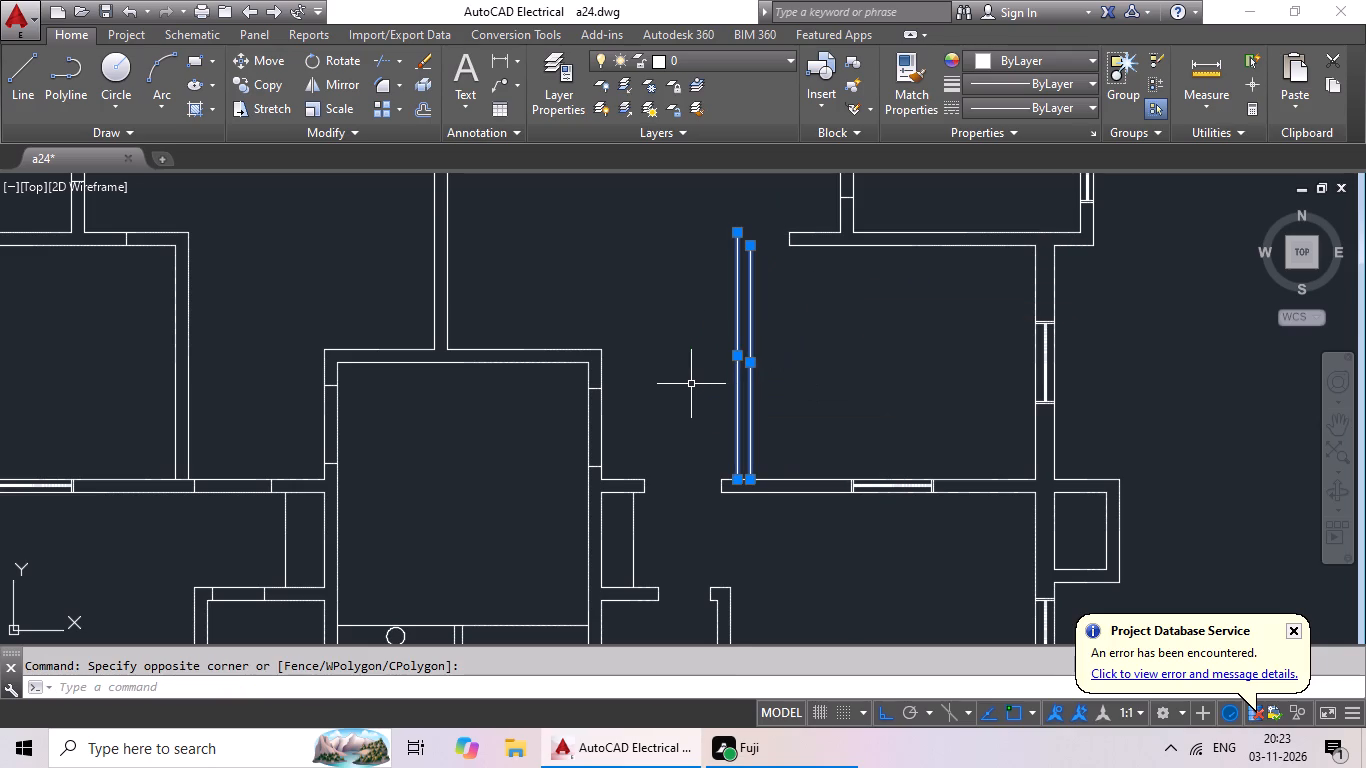
pyautogui.press('Delete')
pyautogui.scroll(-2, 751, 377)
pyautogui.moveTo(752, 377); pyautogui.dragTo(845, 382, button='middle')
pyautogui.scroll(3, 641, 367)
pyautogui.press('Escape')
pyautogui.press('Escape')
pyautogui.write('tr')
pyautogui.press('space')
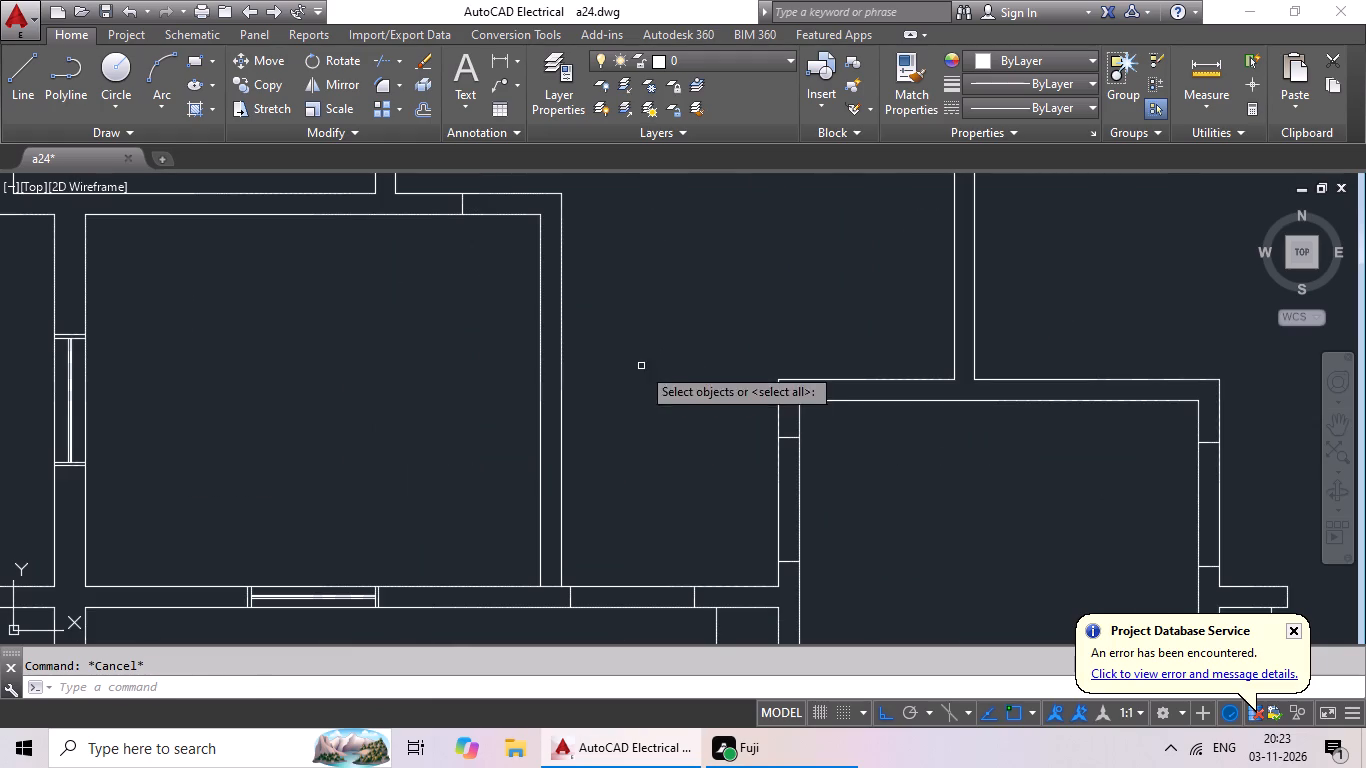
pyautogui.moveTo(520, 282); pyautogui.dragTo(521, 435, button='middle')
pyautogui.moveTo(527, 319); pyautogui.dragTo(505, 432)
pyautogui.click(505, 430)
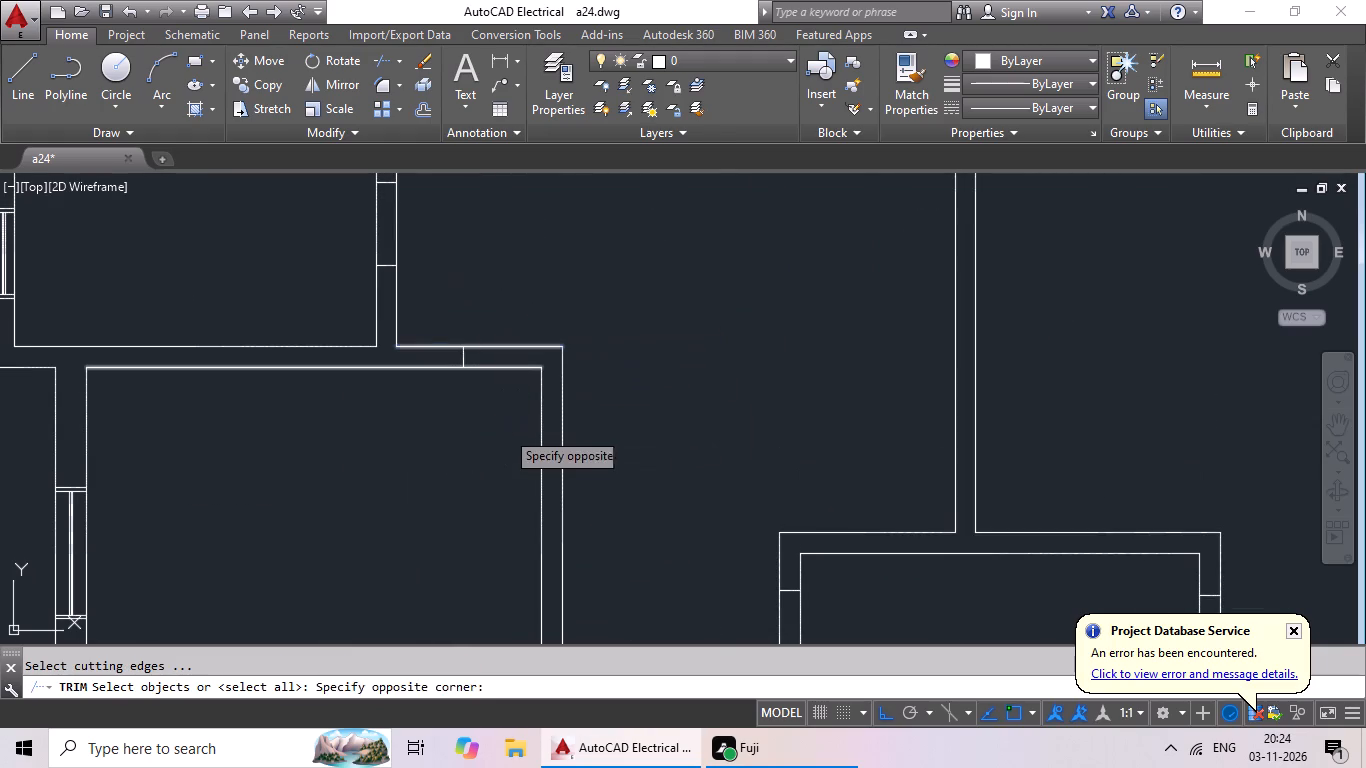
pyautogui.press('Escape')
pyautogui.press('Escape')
# Trim the north wall lines of the large room northwest of the stairs between the short door line and its northeast corner.
pyautogui.write('tr')
pyautogui.press('space')
pyautogui.press('space')
pyautogui.moveTo(503, 301); pyautogui.dragTo(498, 408)
pyautogui.click(498, 408)
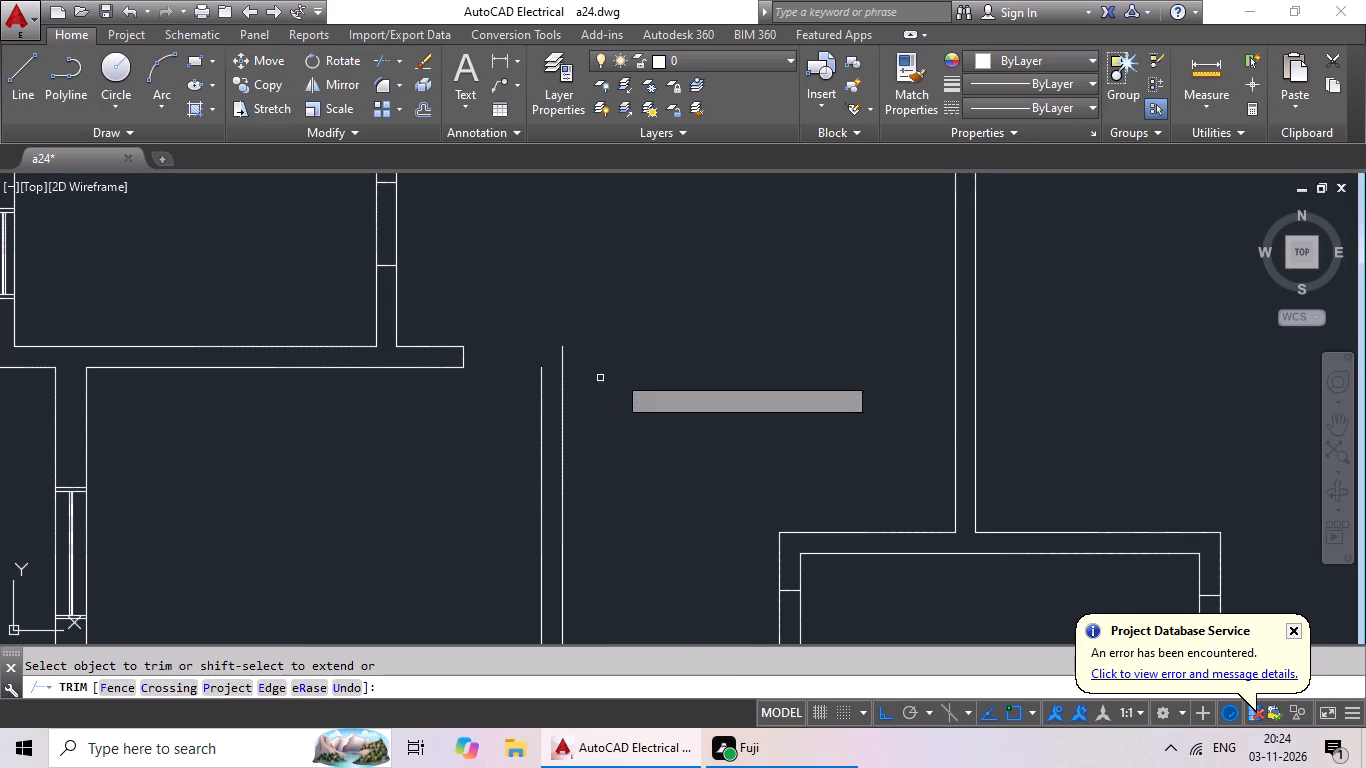
# Delete the two east wall lines of the large room northwest of the stairs.
pyautogui.scroll(-1, 632, 367)
pyautogui.moveTo(653, 359); pyautogui.dragTo(540, 502)
pyautogui.click(540, 502)
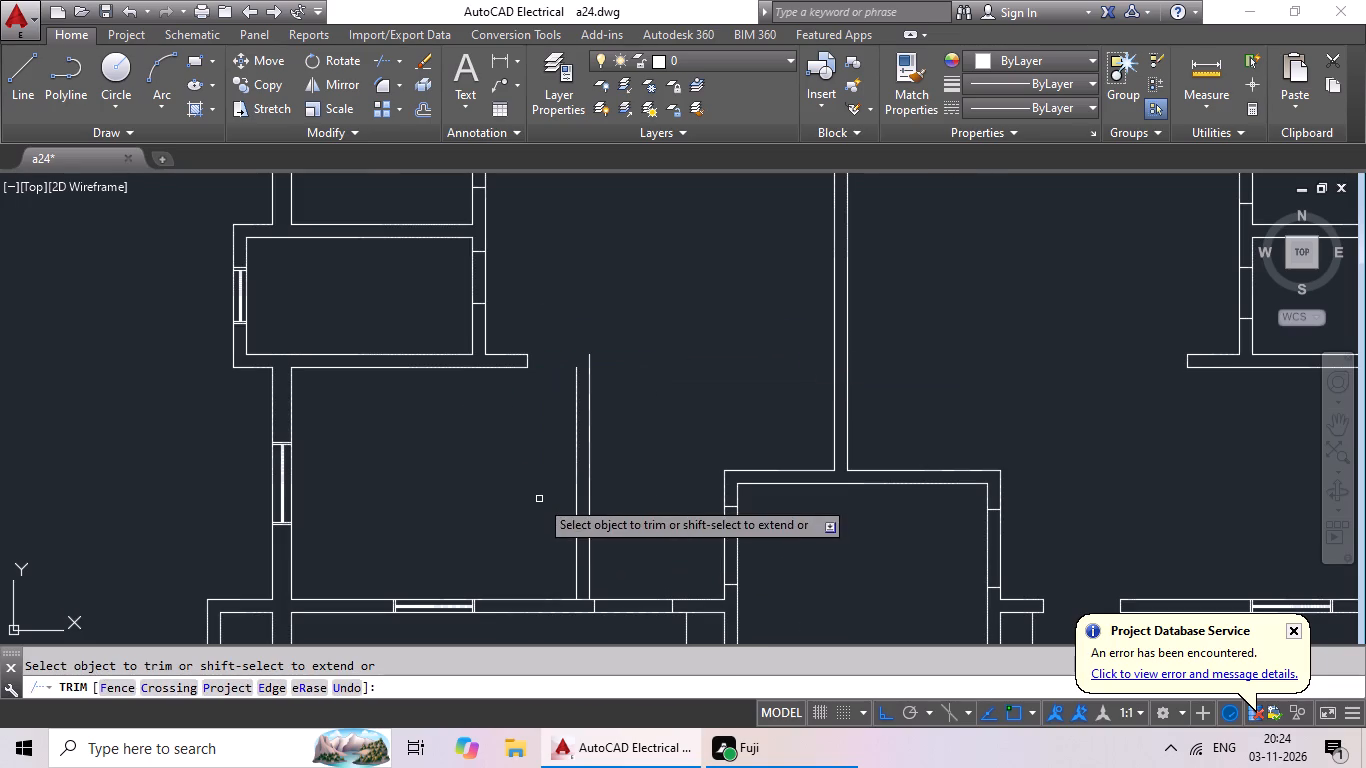
pyautogui.press('Escape')
pyautogui.moveTo(646, 416); pyautogui.dragTo(555, 490)
pyautogui.press('Delete')
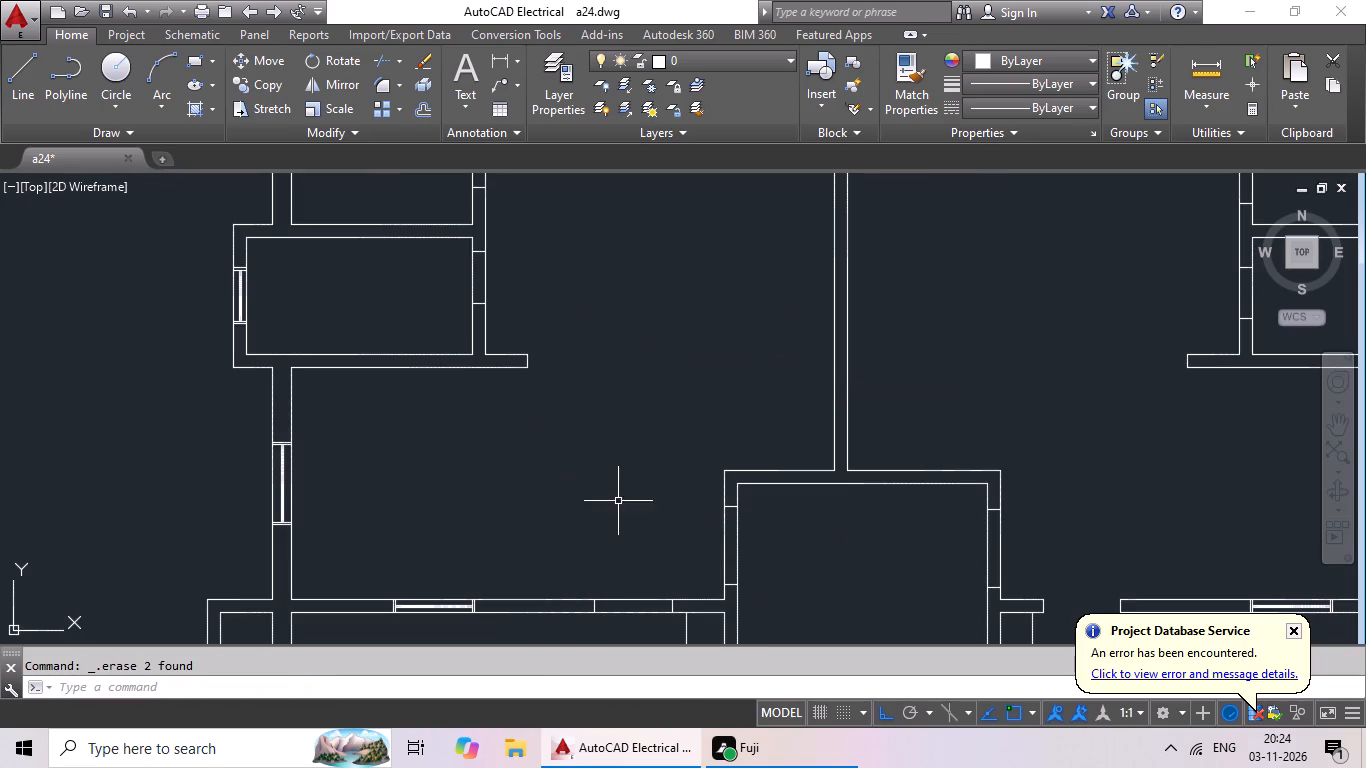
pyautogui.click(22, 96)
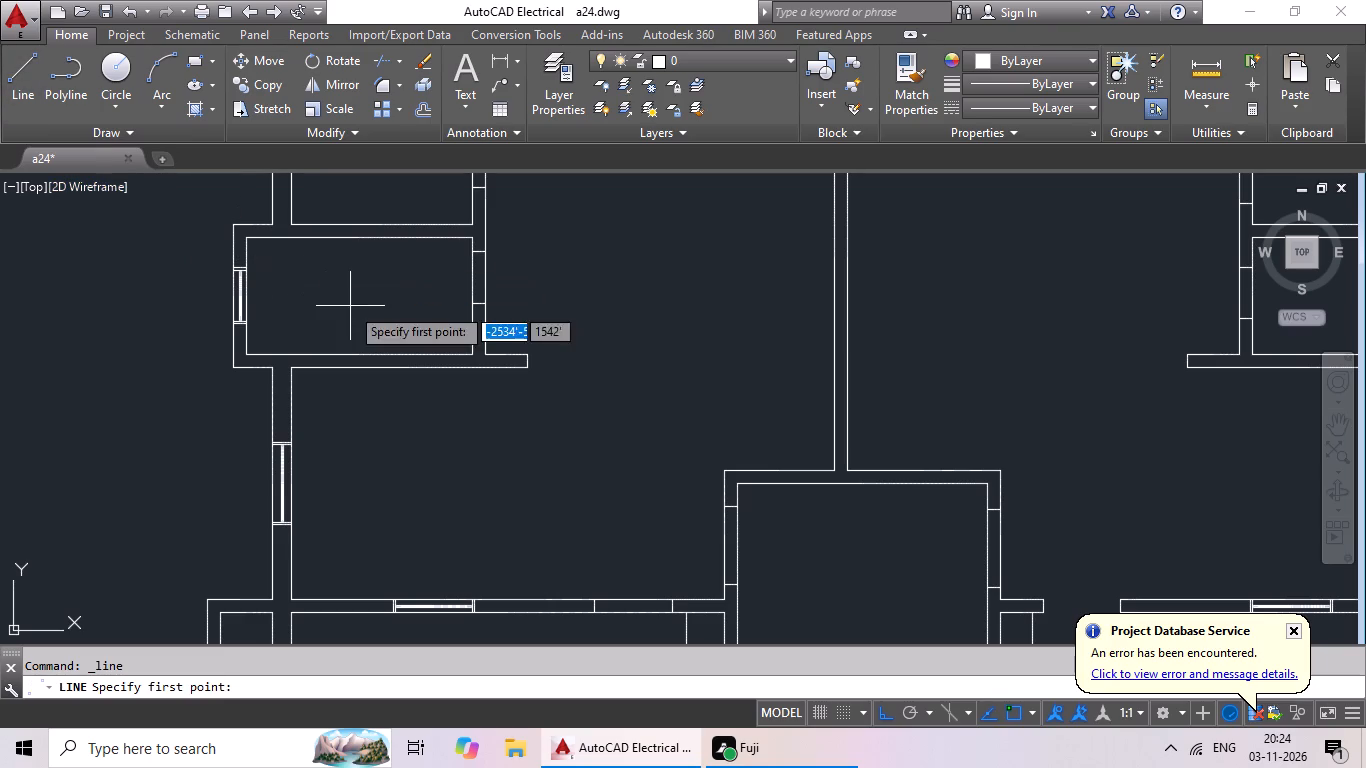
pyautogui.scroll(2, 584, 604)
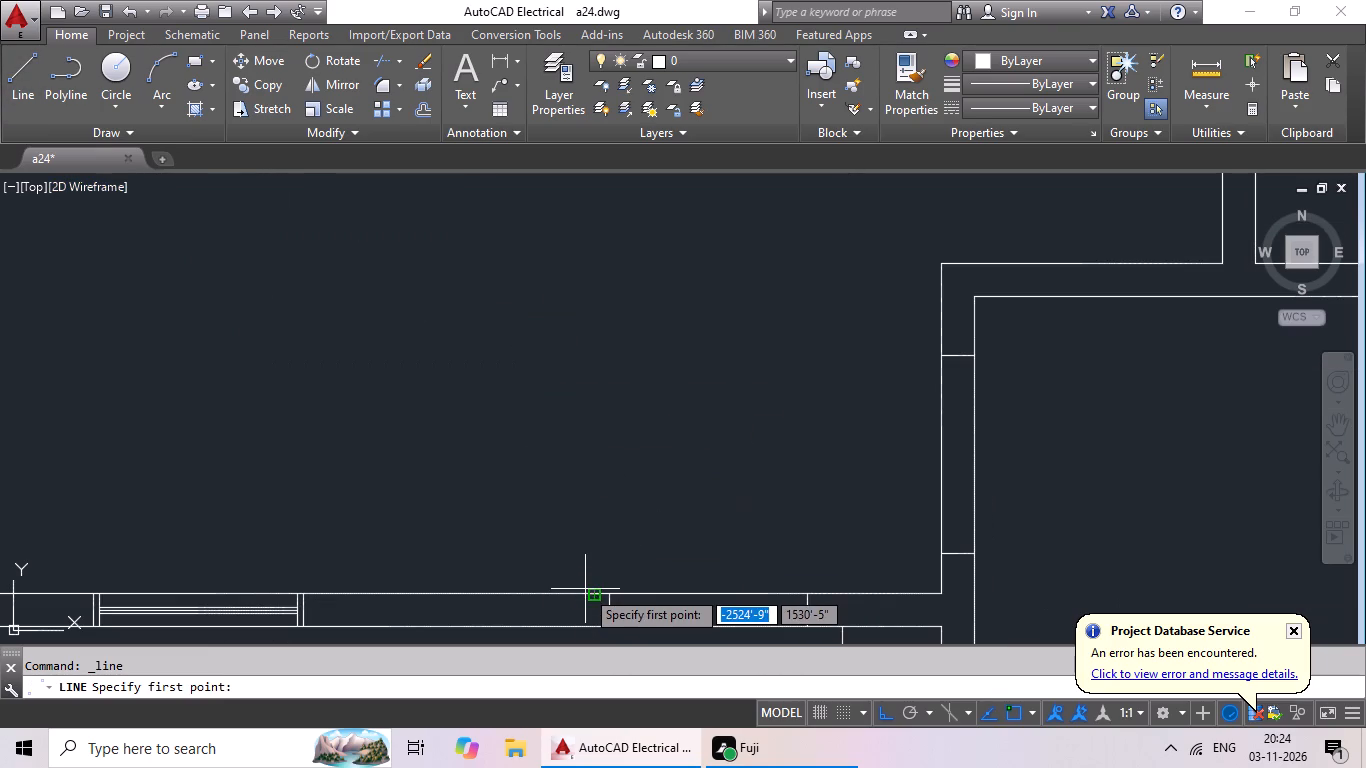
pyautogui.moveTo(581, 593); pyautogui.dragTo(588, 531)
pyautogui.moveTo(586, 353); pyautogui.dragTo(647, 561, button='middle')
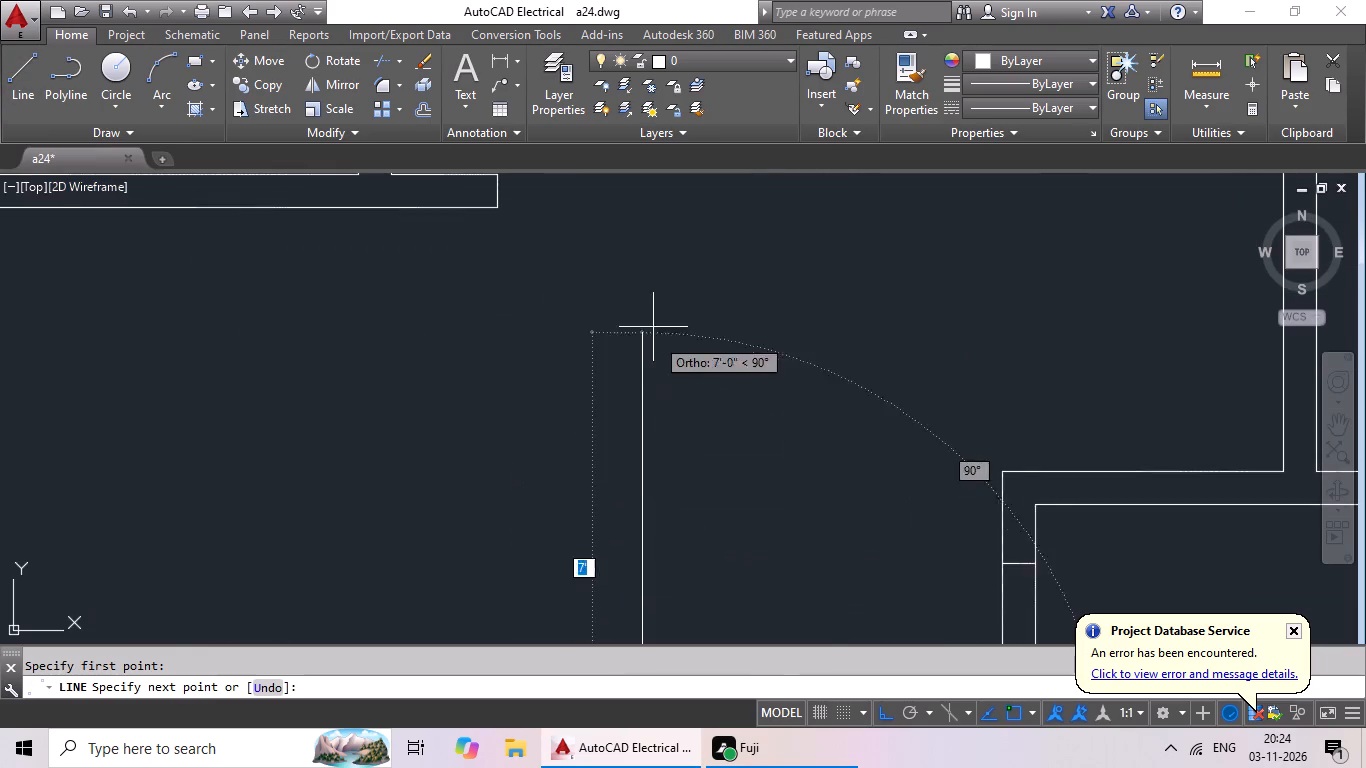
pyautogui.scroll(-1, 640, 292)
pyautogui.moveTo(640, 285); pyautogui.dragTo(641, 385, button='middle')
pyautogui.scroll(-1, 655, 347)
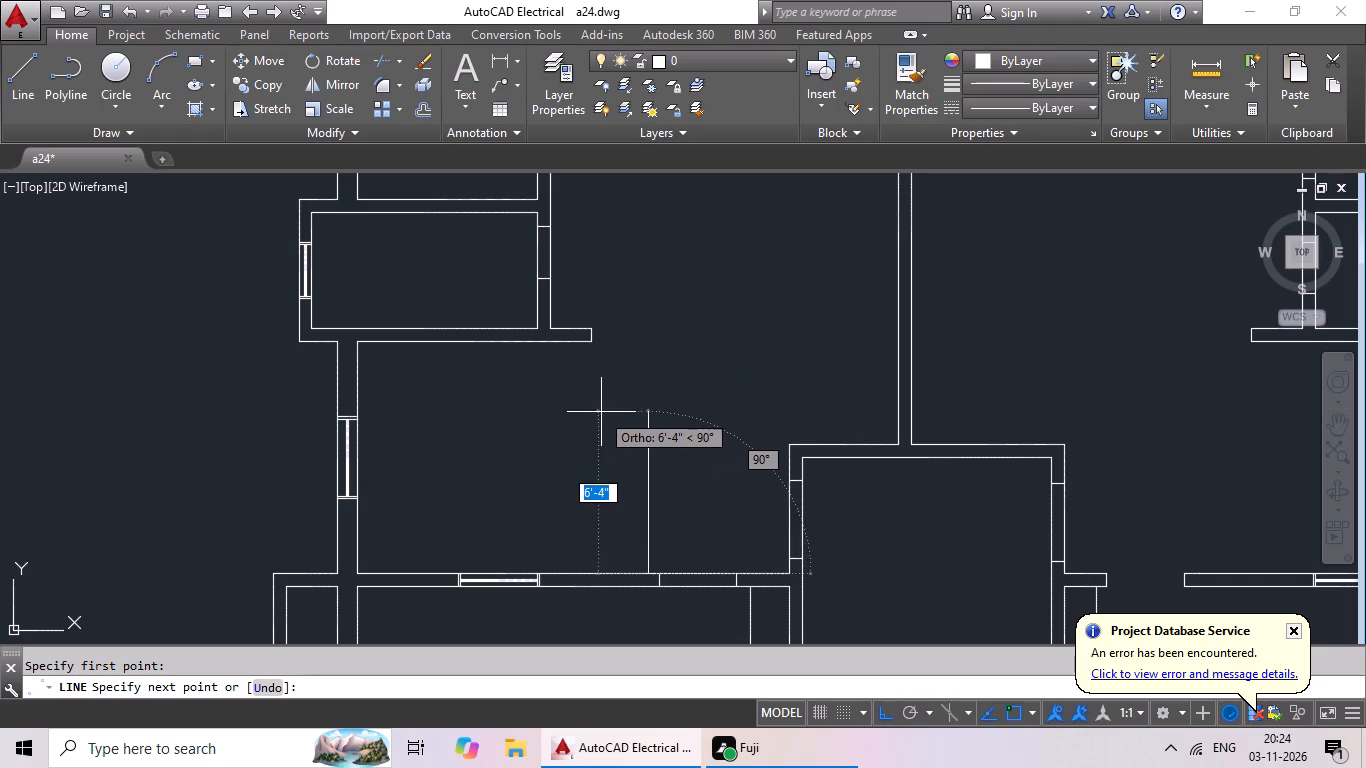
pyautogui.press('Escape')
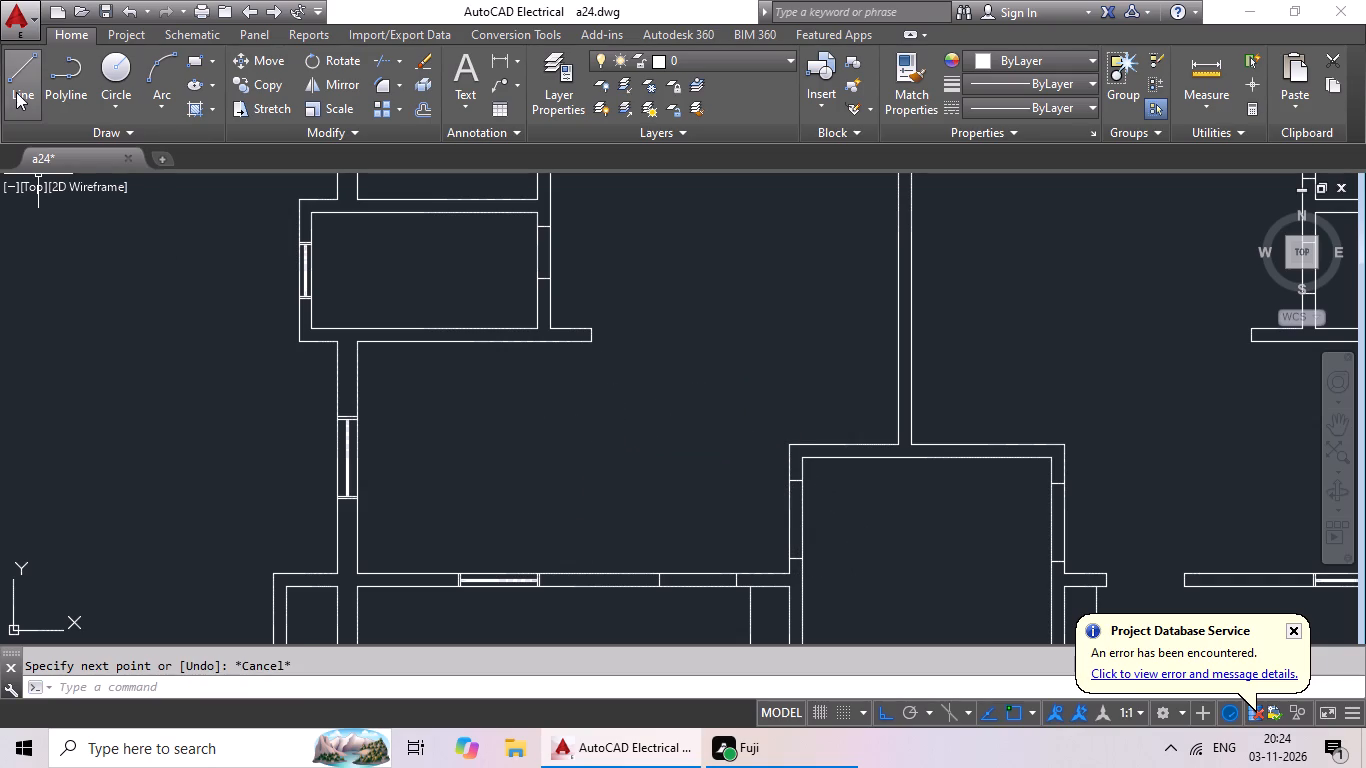
# Draw a single line up from the northwest large room's south wall, then west to the midpoint of the north wall's open end.
pyautogui.moveTo(16, 92); pyautogui.dragTo(46, 129)
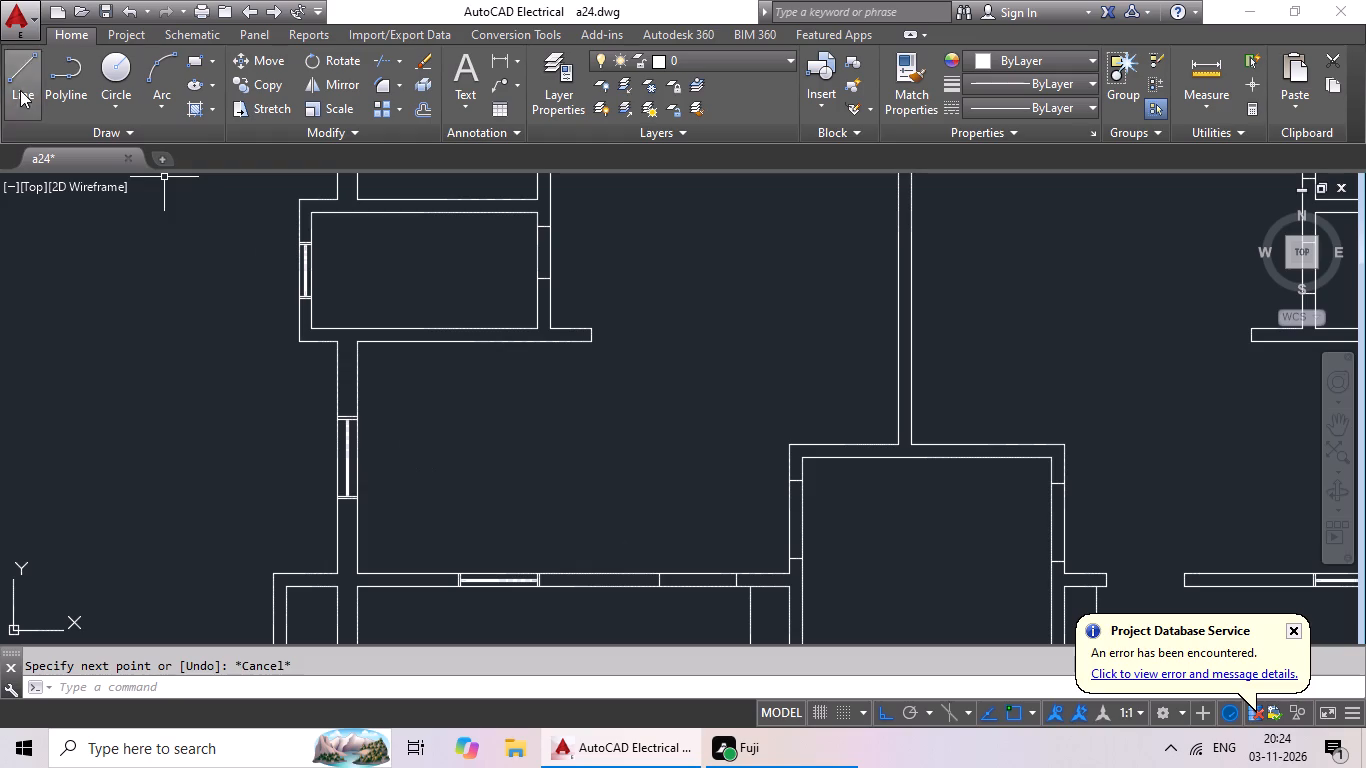
pyautogui.click(20, 90)
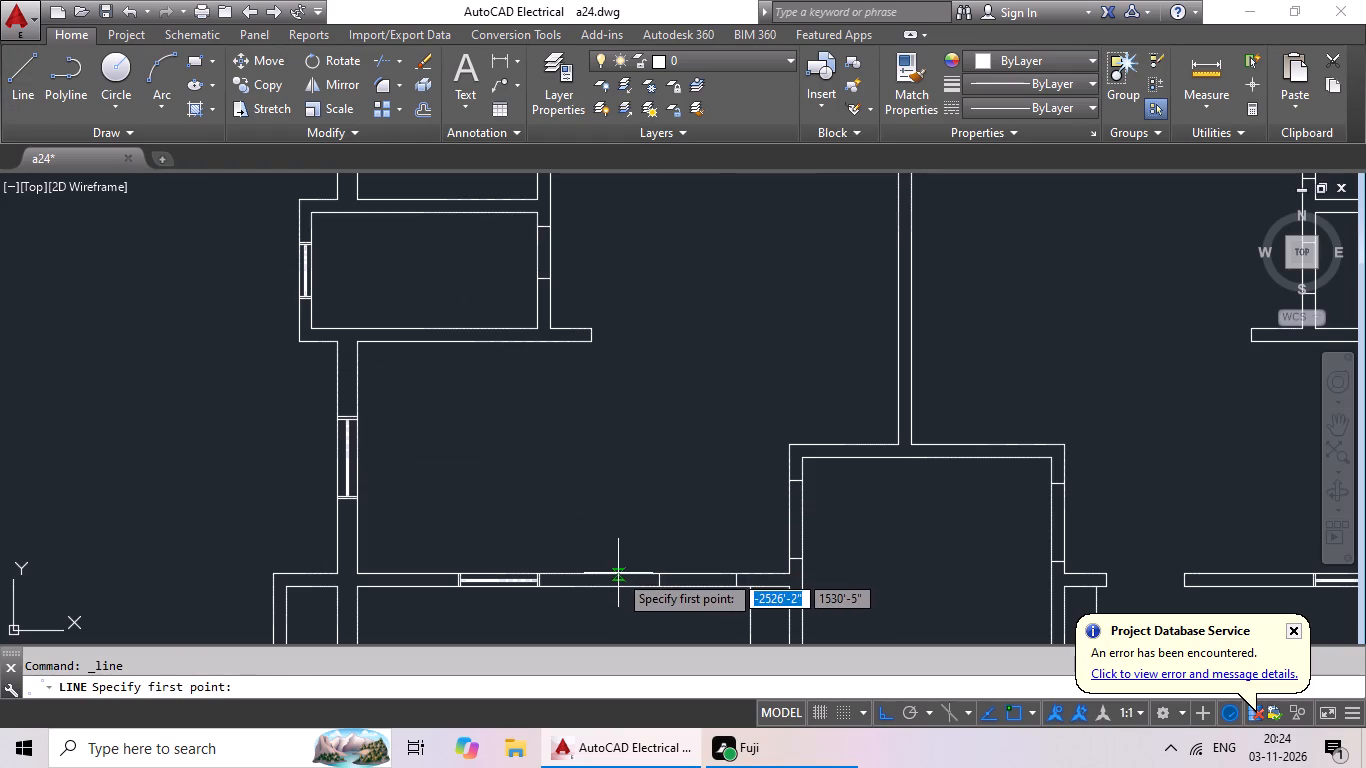
pyautogui.moveTo(618, 573); pyautogui.dragTo(620, 563)
pyautogui.scroll(3, 612, 358)
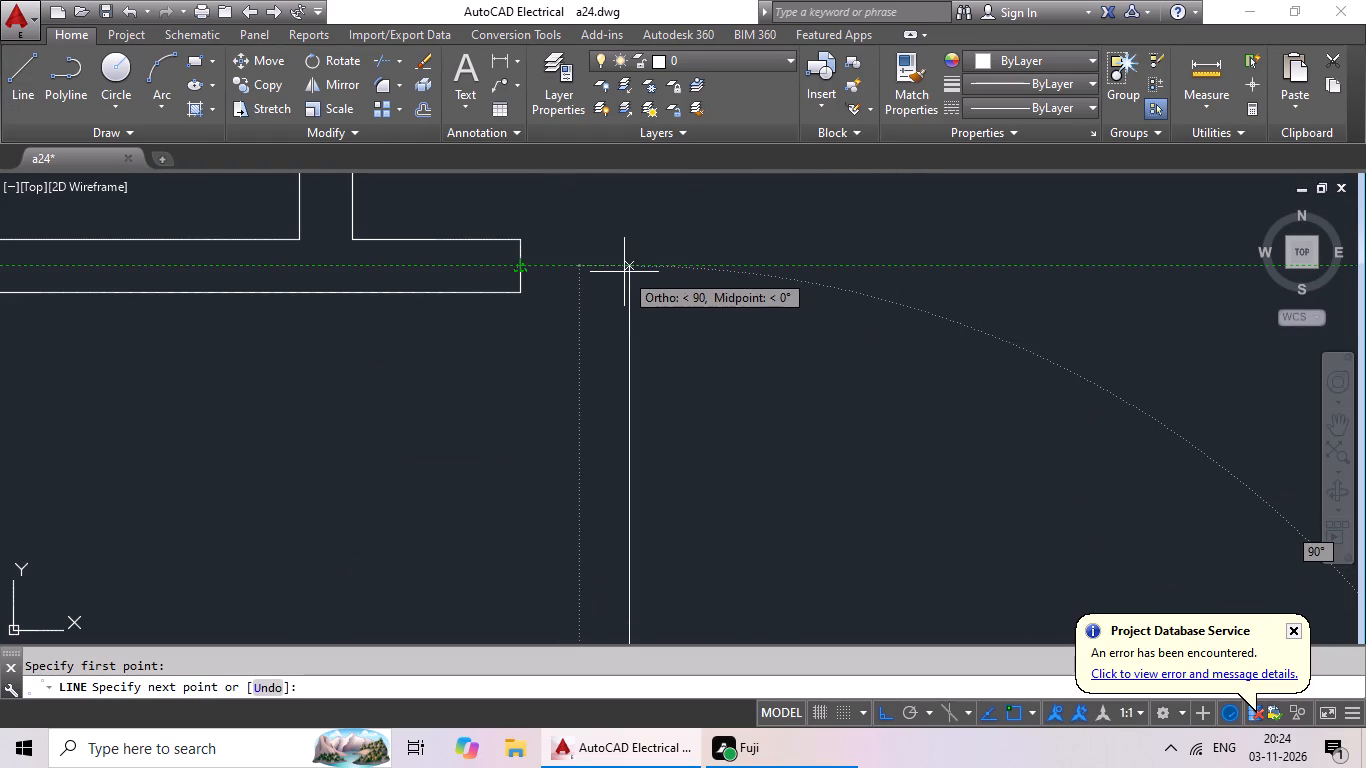
pyautogui.click(631, 267)
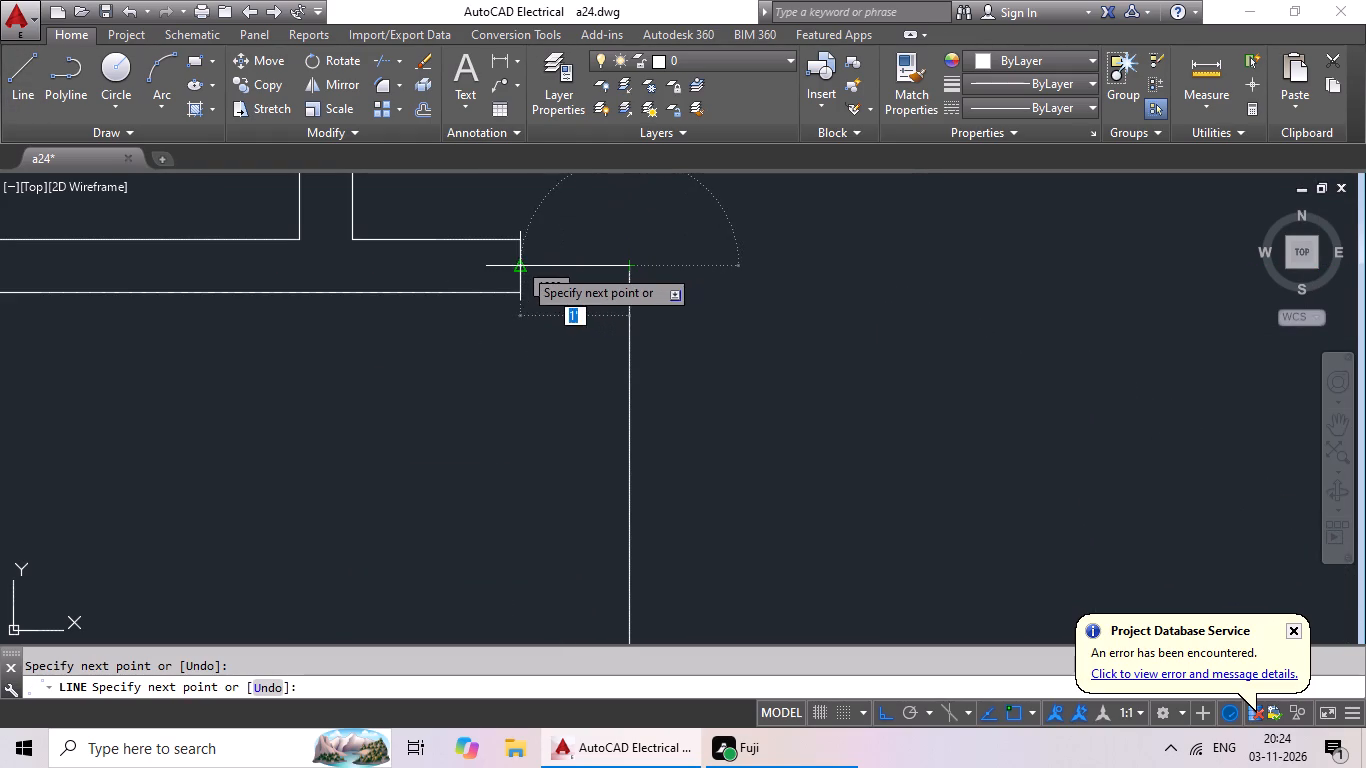
pyautogui.click(521, 267)
pyautogui.press('Escape')
# Draw a line about 9'-3" up from the northeast large room's south wall, then east to the midpoint of the north wall's open end.
pyautogui.scroll(-3, 838, 270)
pyautogui.moveTo(875, 323); pyautogui.dragTo(600, 370, button='middle')
pyautogui.scroll(-1, 650, 360)
pyautogui.moveTo(857, 389); pyautogui.dragTo(648, 390, button='middle')
pyautogui.click(14, 85)
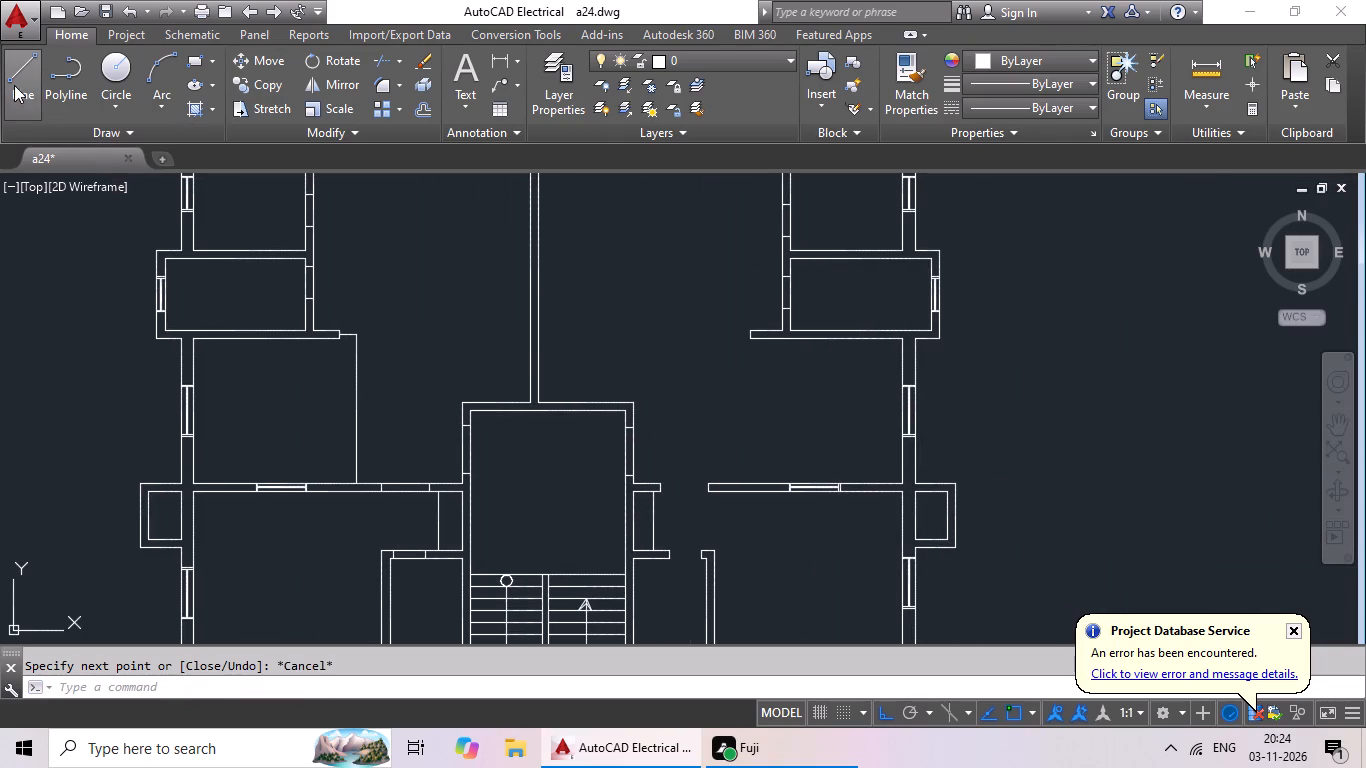
pyautogui.scroll(2, 703, 478)
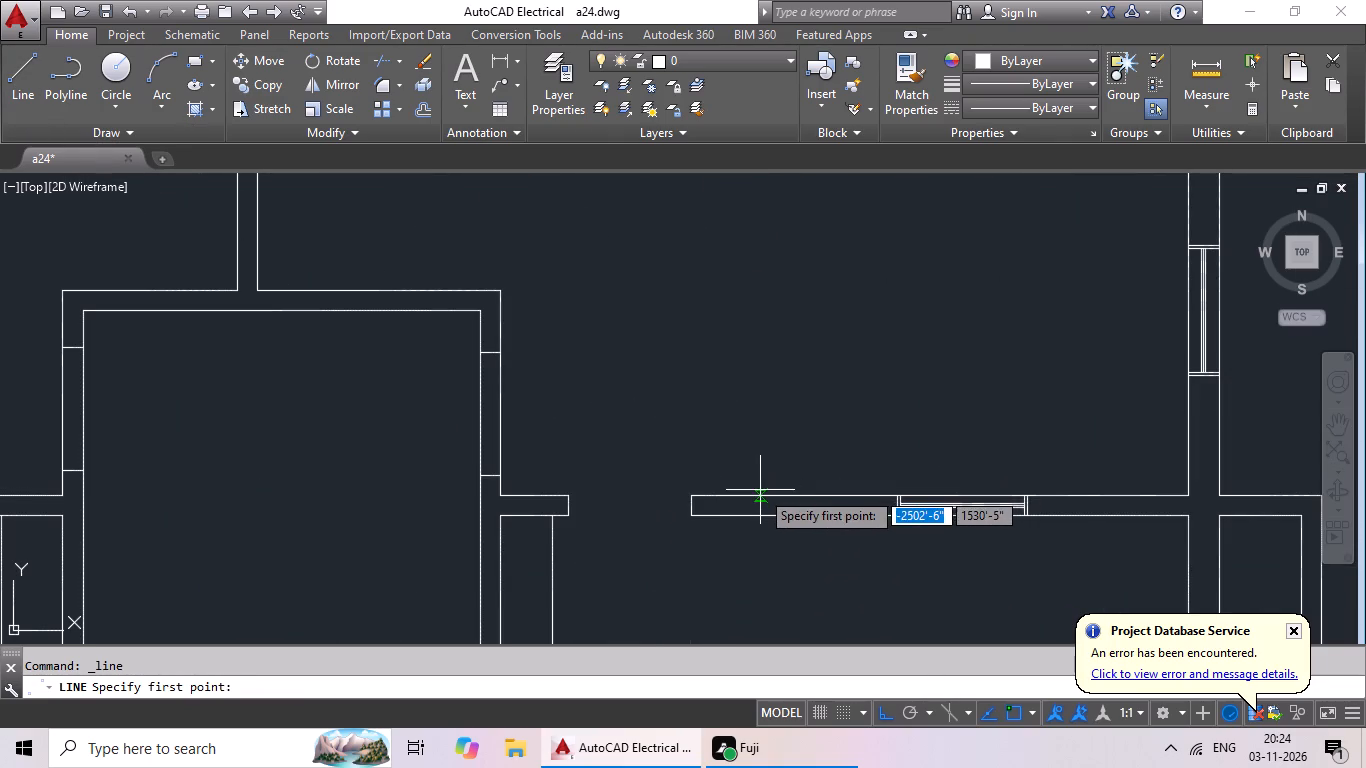
pyautogui.click(745, 495)
pyautogui.moveTo(760, 404); pyautogui.dragTo(743, 511, button='middle')
pyautogui.moveTo(729, 294); pyautogui.dragTo(713, 464, button='middle')
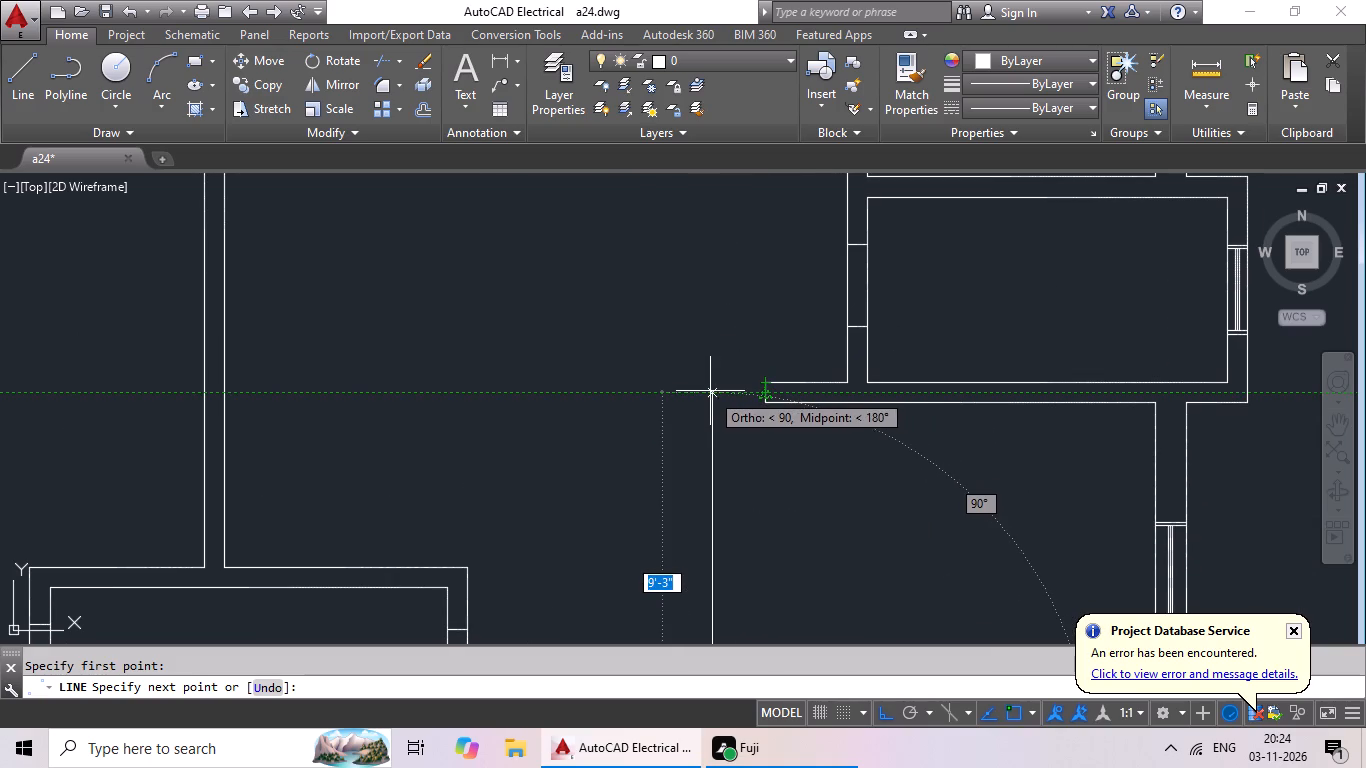
pyautogui.click(711, 393)
pyautogui.click(771, 394)
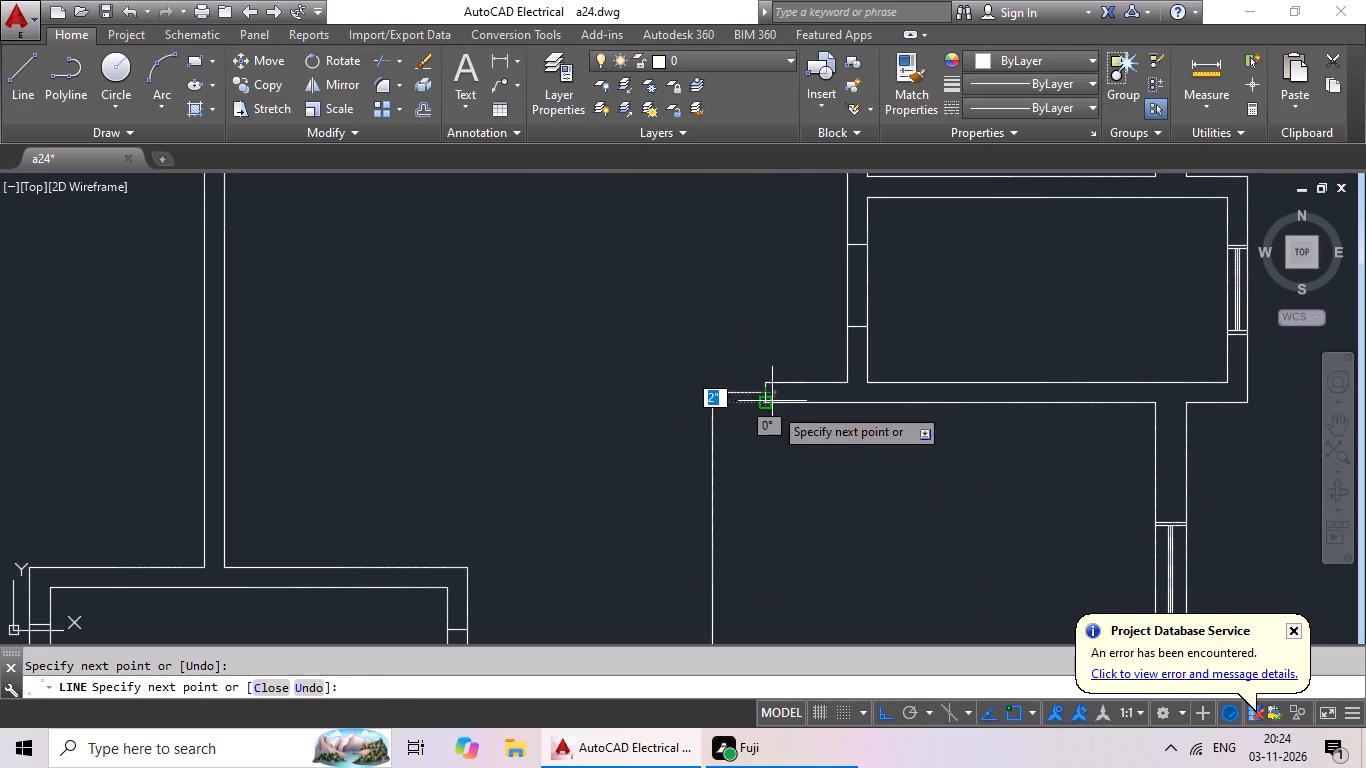
pyautogui.scroll(-3, 791, 443)
pyautogui.press('Escape')
pyautogui.press('Escape')
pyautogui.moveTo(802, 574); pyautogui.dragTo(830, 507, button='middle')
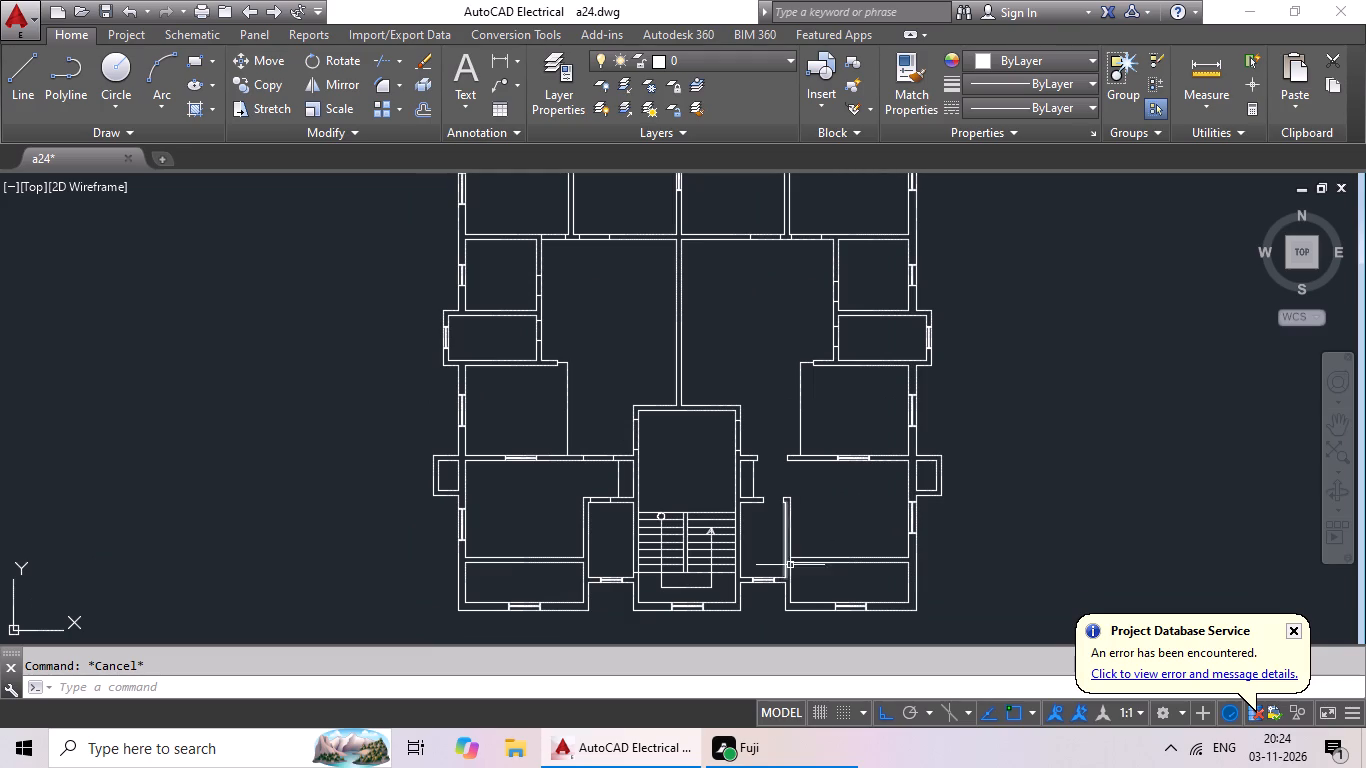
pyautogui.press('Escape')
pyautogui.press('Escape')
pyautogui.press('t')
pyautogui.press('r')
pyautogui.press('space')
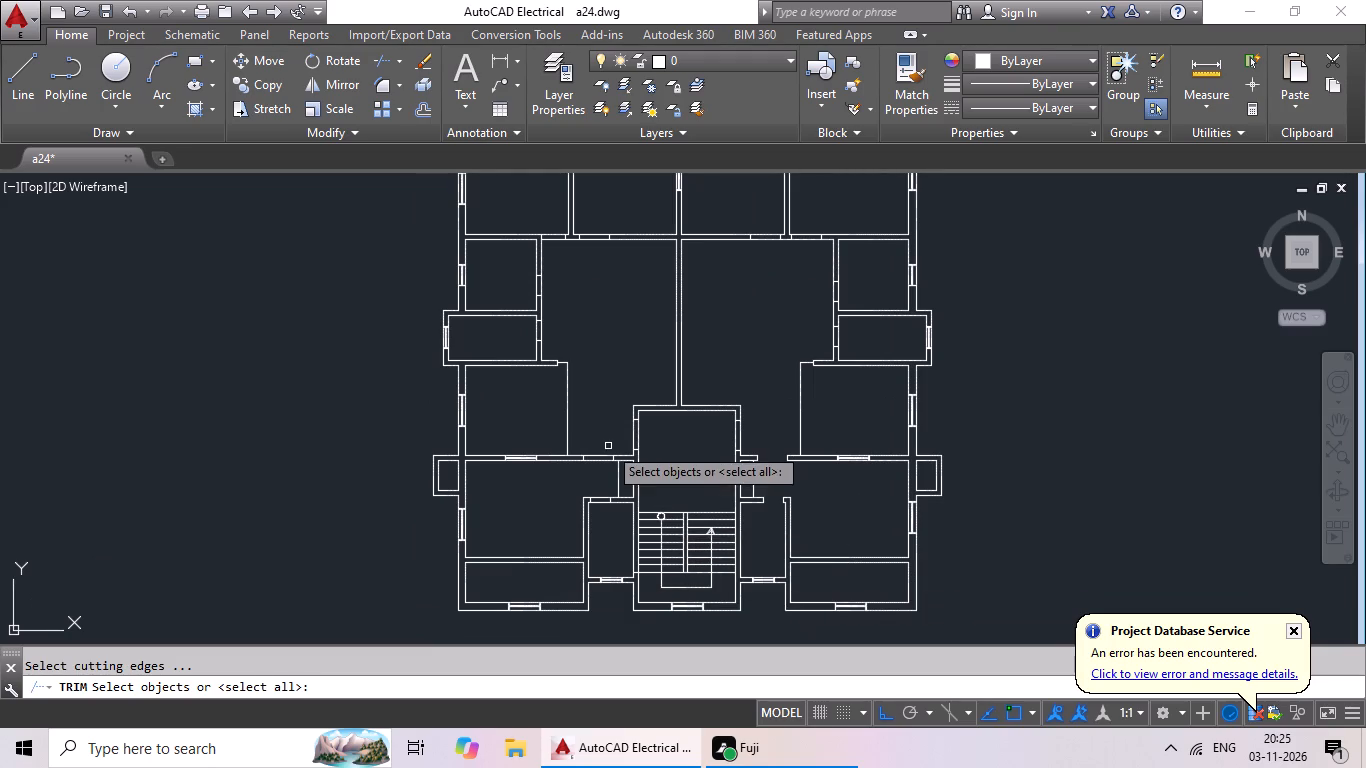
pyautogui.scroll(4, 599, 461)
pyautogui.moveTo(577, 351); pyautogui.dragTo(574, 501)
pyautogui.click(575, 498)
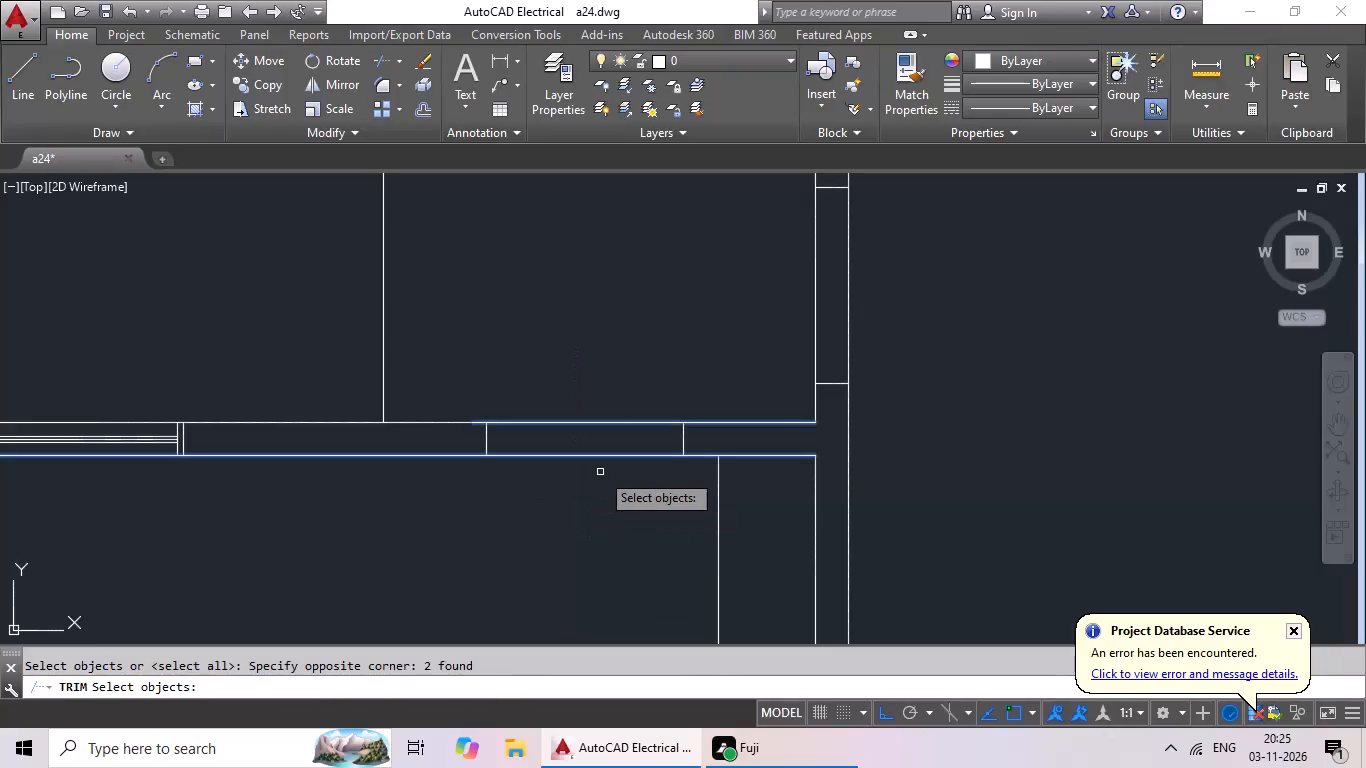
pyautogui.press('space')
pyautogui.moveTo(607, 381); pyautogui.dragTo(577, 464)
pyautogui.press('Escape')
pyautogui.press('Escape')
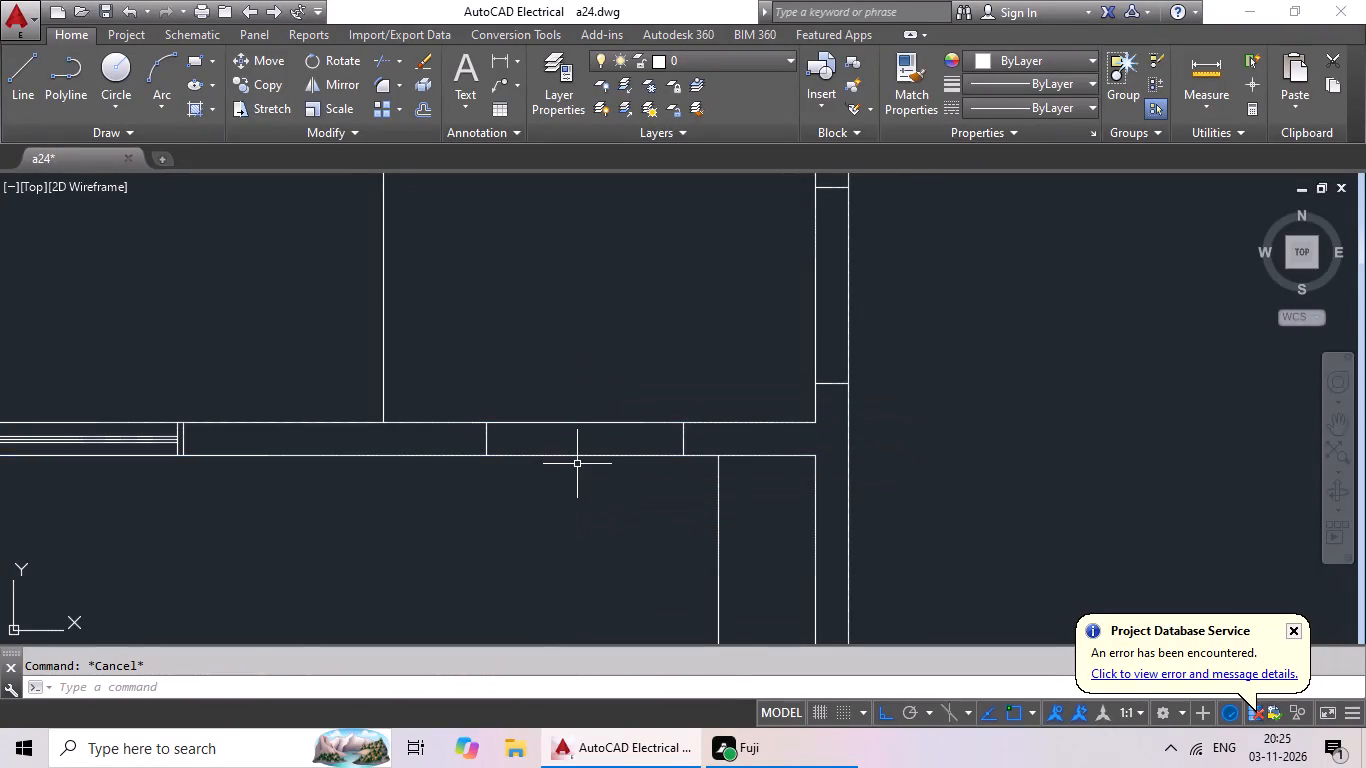
# Trim out the door openings in the north wall of the small room west of the stairs and in the parallel wall north of it.
pyautogui.write('tr')
pyautogui.press('space')
pyautogui.press('space')
pyautogui.moveTo(587, 386); pyautogui.dragTo(560, 522)
pyautogui.click(560, 518)
pyautogui.moveTo(655, 491); pyautogui.dragTo(672, 349, button='middle')
pyautogui.scroll(-1, 676, 398)
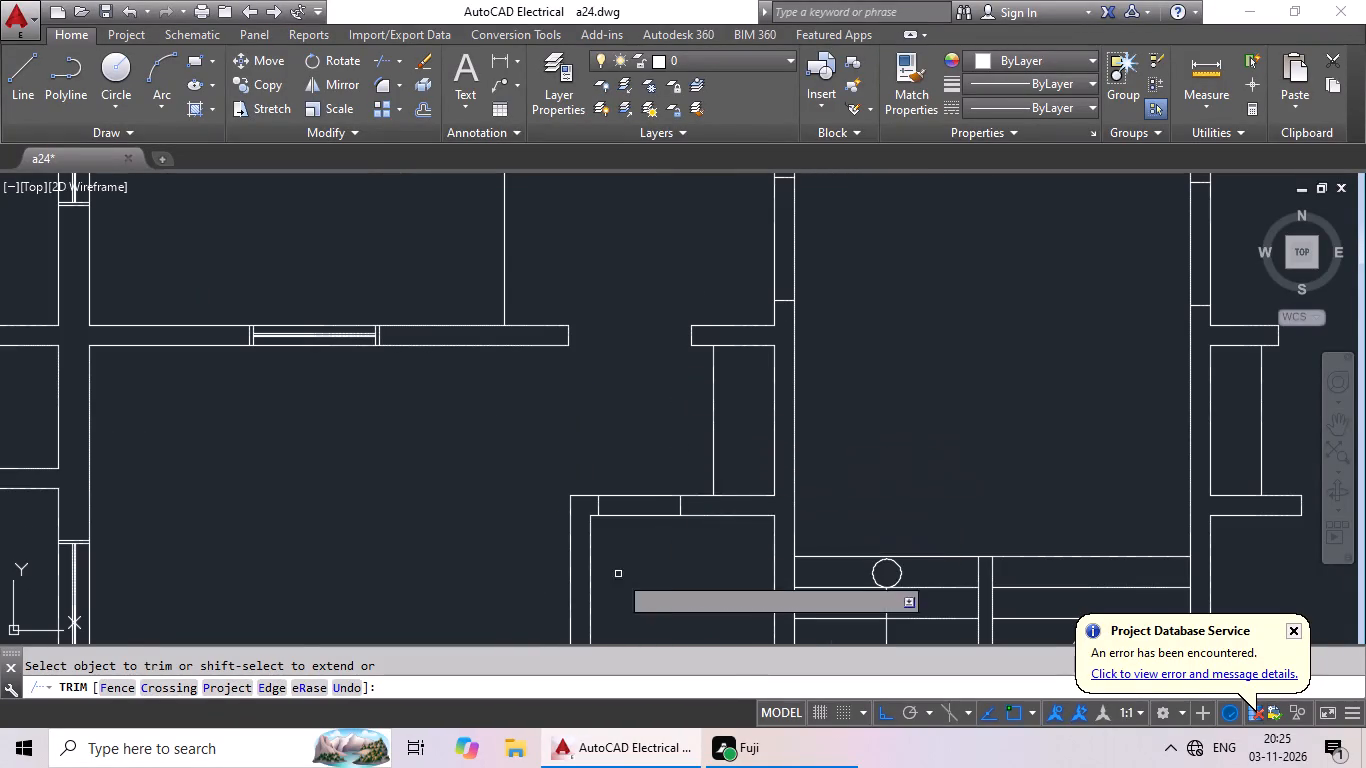
pyautogui.moveTo(626, 414); pyautogui.dragTo(622, 548)
pyautogui.click(622, 548)
# Trim out the door openings in the east and west walls of the hall north of the stairs.
pyautogui.scroll(-2, 661, 545)
pyautogui.moveTo(670, 571); pyautogui.dragTo(555, 598, button='middle')
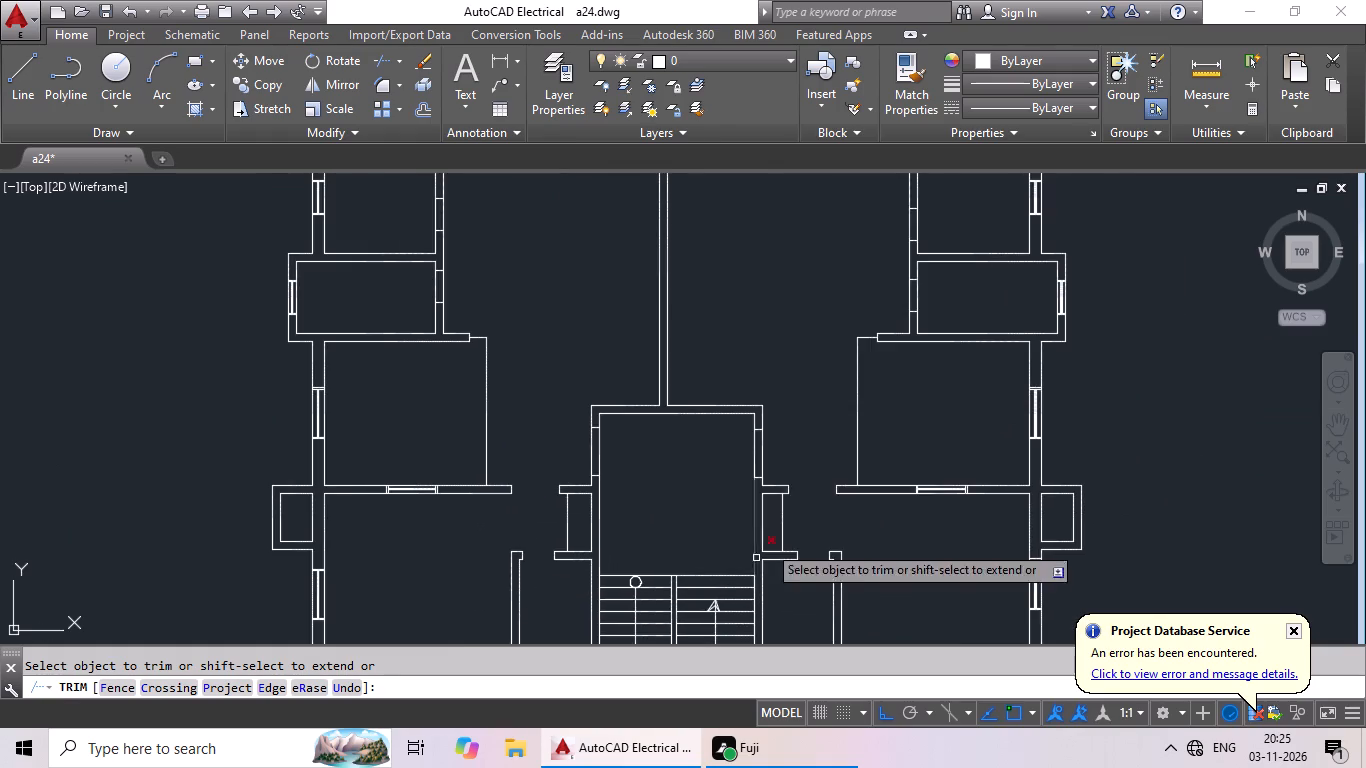
pyautogui.scroll(2, 777, 449)
pyautogui.moveTo(801, 441); pyautogui.dragTo(635, 479)
pyautogui.click(635, 479)
pyautogui.moveTo(589, 477); pyautogui.dragTo(657, 490, button='middle')
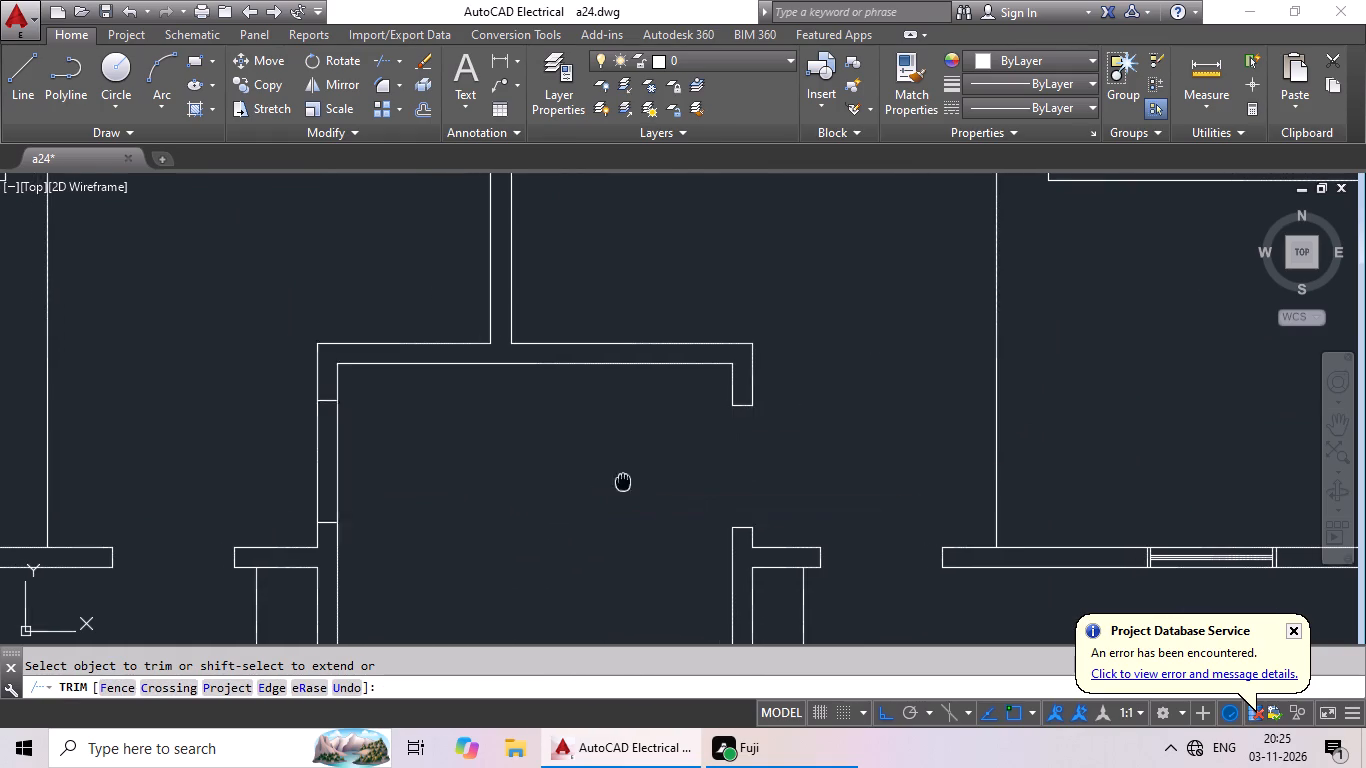
pyautogui.moveTo(657, 490); pyautogui.dragTo(786, 507, button='middle')
pyautogui.moveTo(759, 486); pyautogui.dragTo(523, 515)
pyautogui.moveTo(466, 510); pyautogui.dragTo(454, 511)
pyautogui.scroll(-2, 655, 451)
pyautogui.moveTo(669, 498); pyautogui.dragTo(624, 425, button='middle')
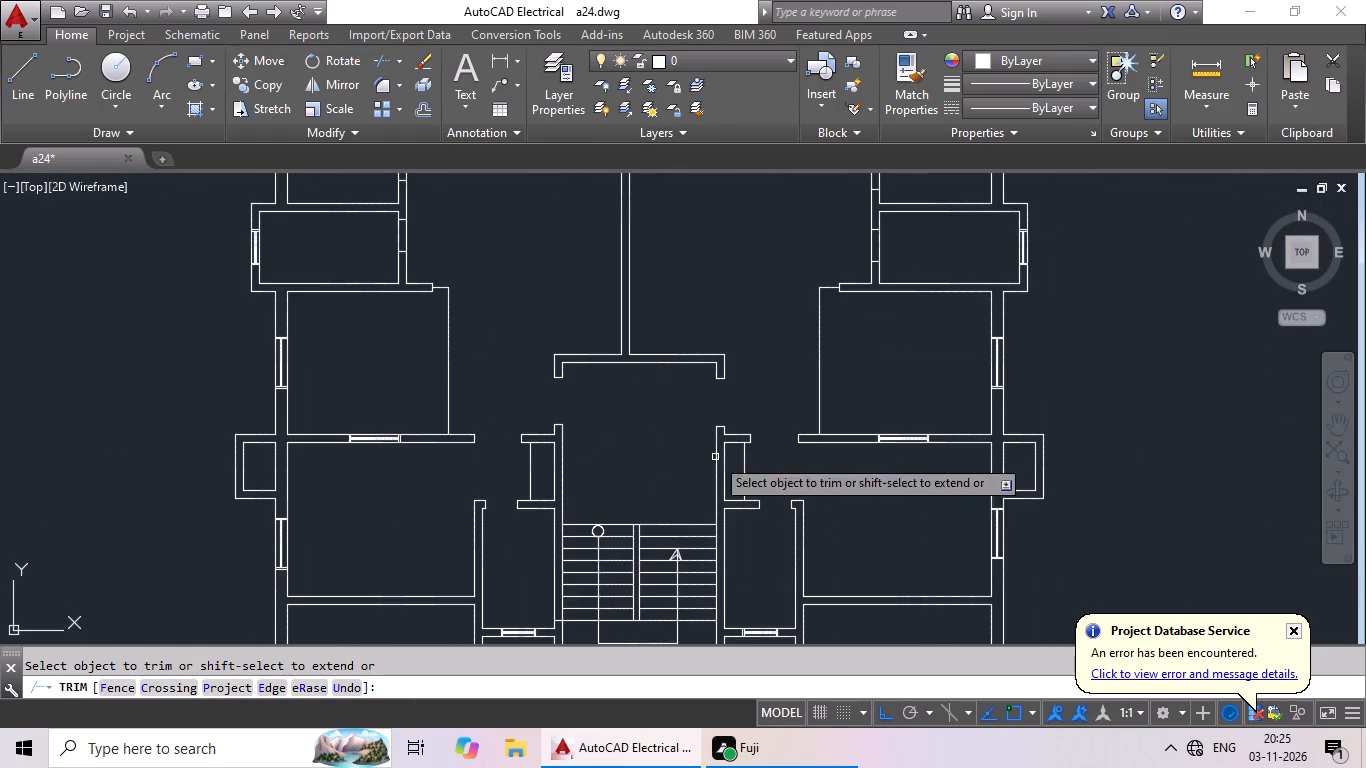
# Trim out the door openings in the west walls of the two small rooms on the plan's east side.
pyautogui.moveTo(799, 486); pyautogui.dragTo(795, 433, button='middle')
pyautogui.moveTo(774, 512); pyautogui.dragTo(785, 478, button='middle')
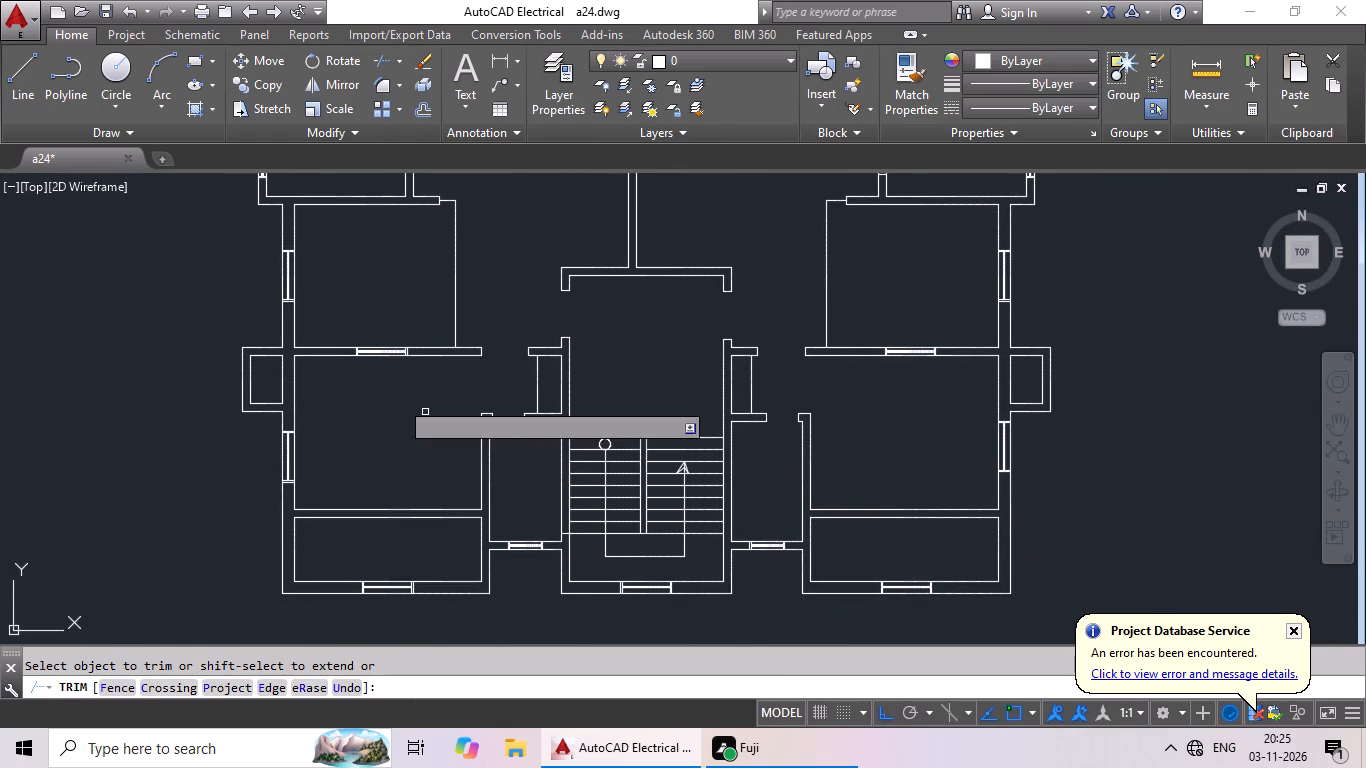
pyautogui.moveTo(384, 307); pyautogui.dragTo(400, 481, button='middle')
pyautogui.moveTo(434, 380); pyautogui.dragTo(434, 407, button='middle')
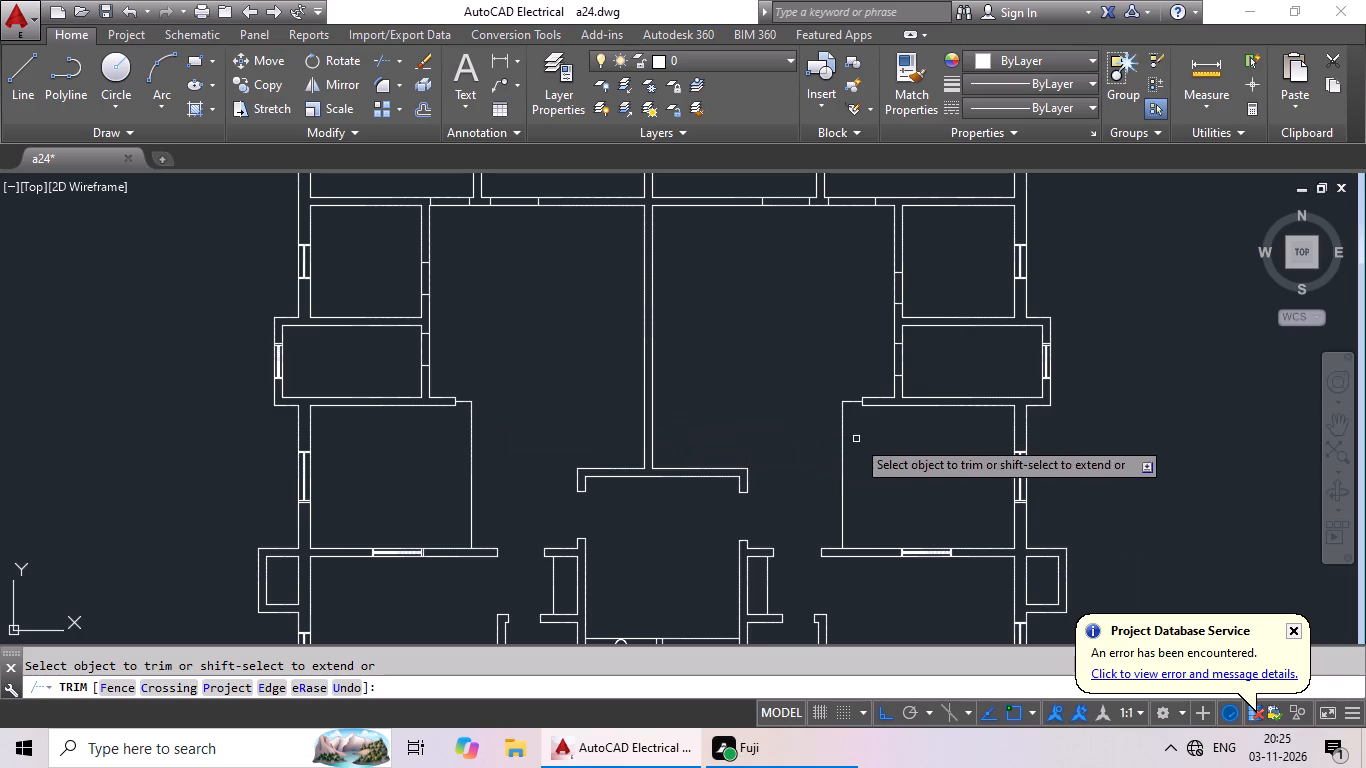
pyautogui.moveTo(866, 438); pyautogui.dragTo(833, 506, button='middle')
pyautogui.scroll(4, 869, 442)
pyautogui.moveTo(903, 381); pyautogui.dragTo(652, 412)
pyautogui.click(650, 415)
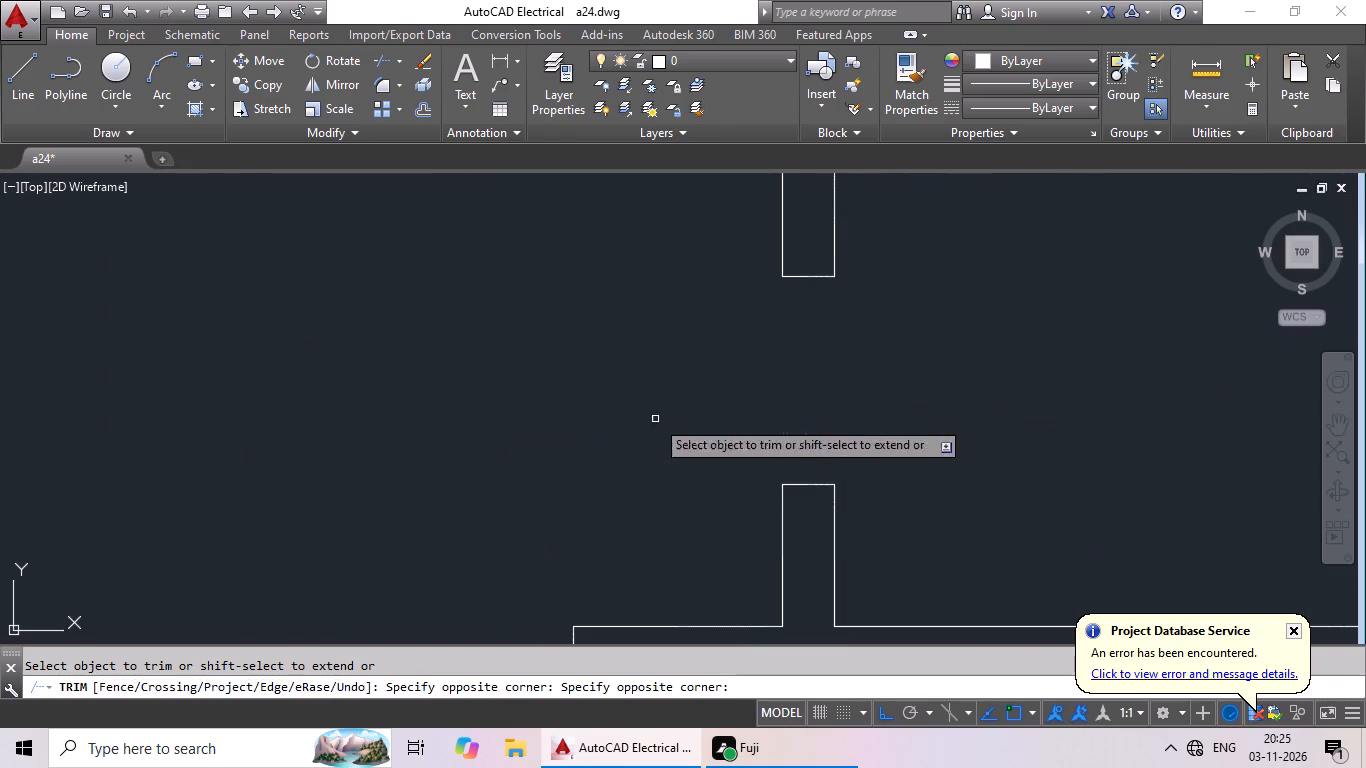
pyautogui.scroll(-3, 780, 422)
pyautogui.moveTo(781, 423); pyautogui.dragTo(757, 477, button='middle')
pyautogui.scroll(1, 757, 477)
pyautogui.moveTo(834, 259); pyautogui.dragTo(666, 297)
pyautogui.click(666, 297)
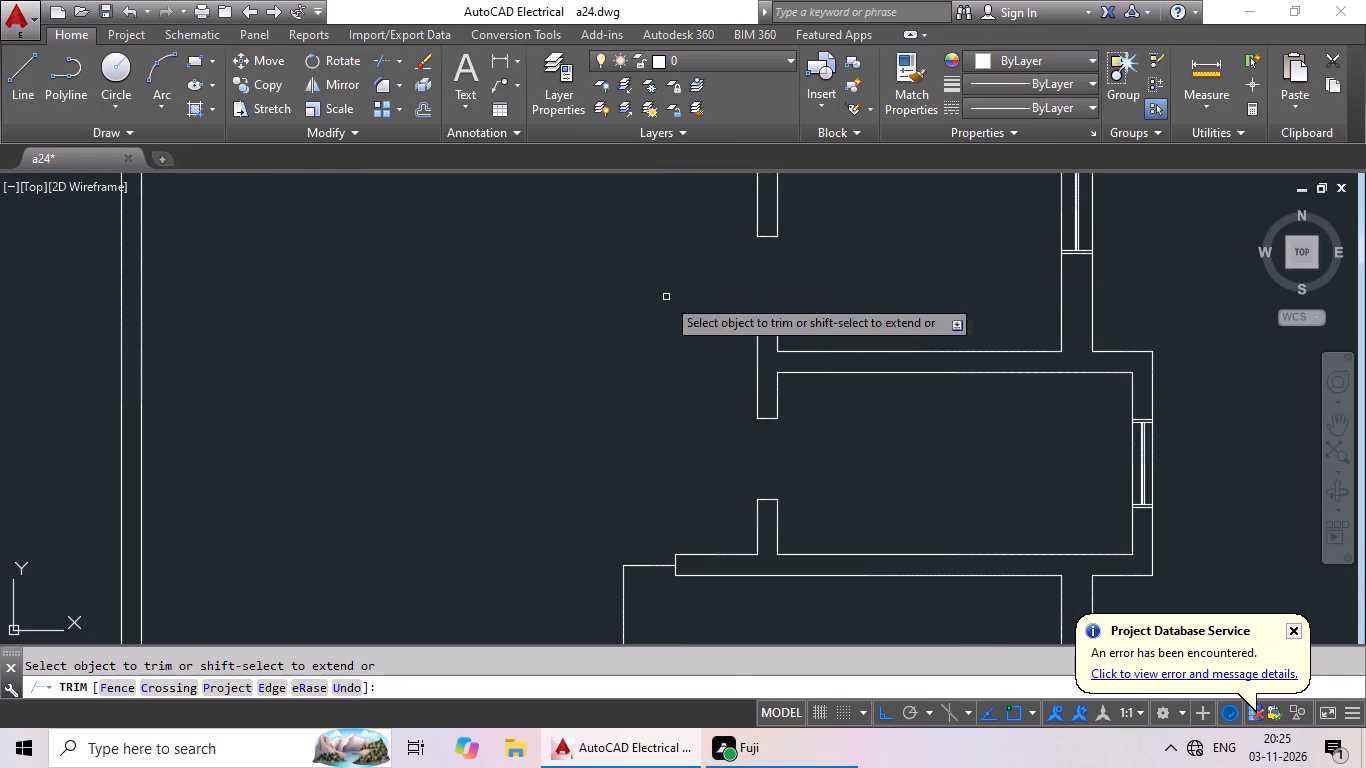
# Trim out the four door openings in the long east-west wall along the south side of the northern rooms.
pyautogui.scroll(-2, 675, 312)
pyautogui.moveTo(679, 324); pyautogui.dragTo(667, 392, button='middle')
pyautogui.moveTo(664, 267); pyautogui.dragTo(647, 359)
pyautogui.click(647, 358)
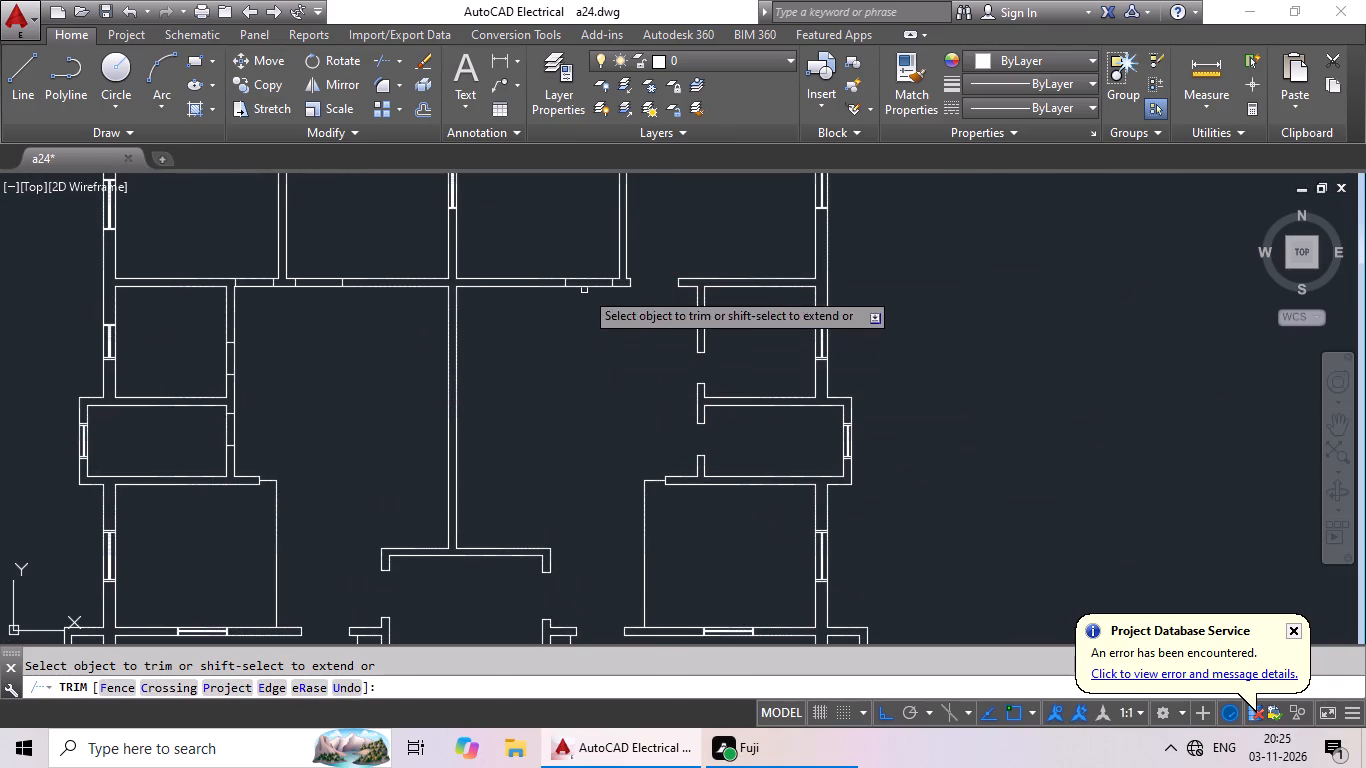
pyautogui.moveTo(591, 266); pyautogui.dragTo(585, 322)
pyautogui.click(585, 322)
pyautogui.moveTo(599, 361); pyautogui.dragTo(841, 393, button='middle')
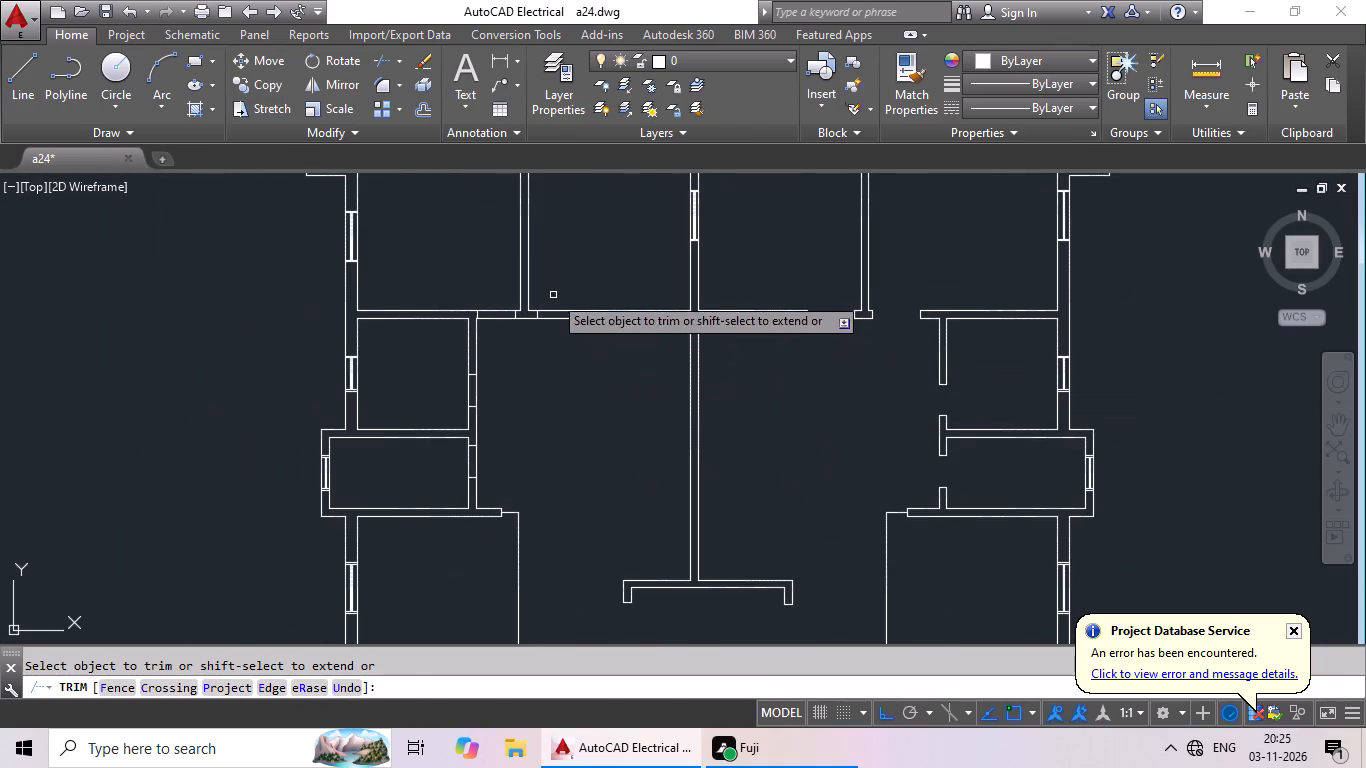
pyautogui.moveTo(565, 291); pyautogui.dragTo(555, 354)
pyautogui.click(555, 354)
pyautogui.moveTo(504, 296); pyautogui.dragTo(494, 335)
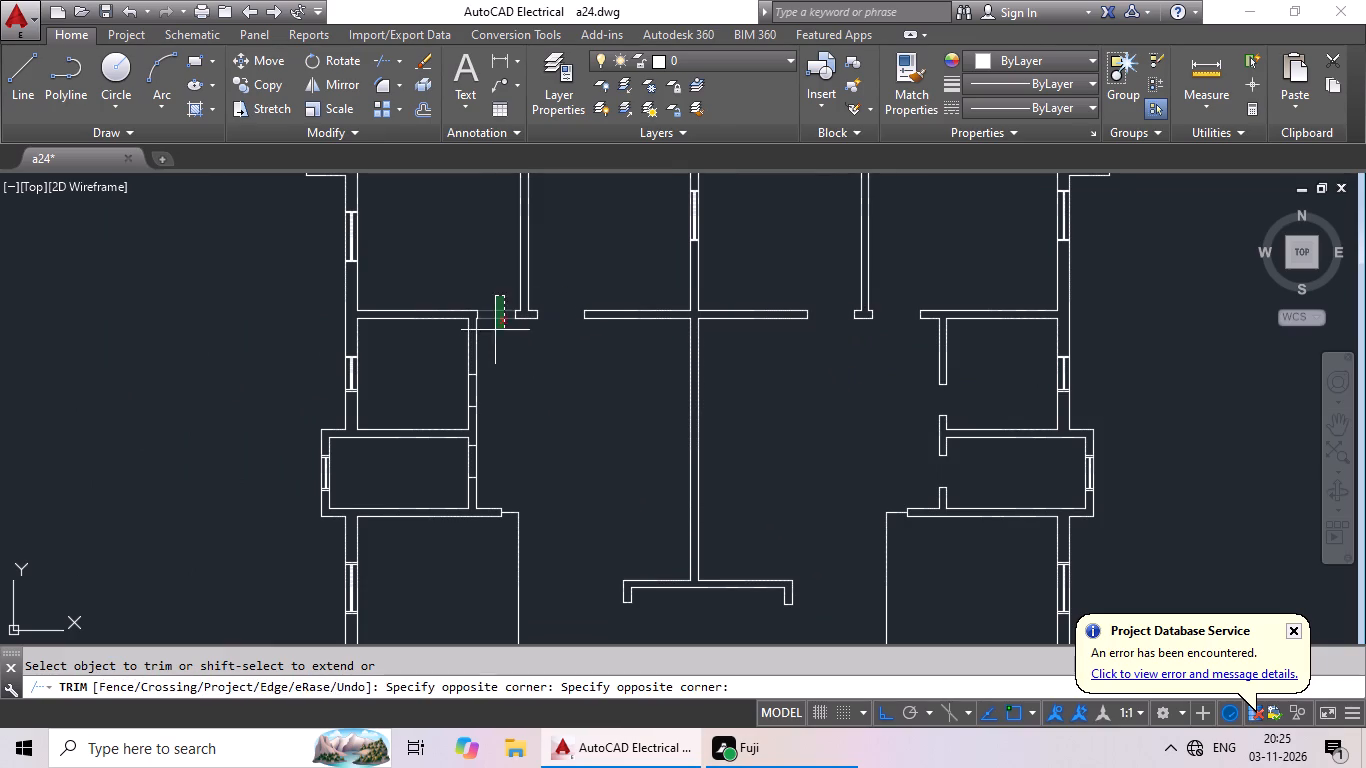
pyautogui.moveTo(494, 335); pyautogui.dragTo(494, 339)
pyautogui.click(494, 339)
# Trim out the door openings in the east walls of the two small rooms on the plan's west side.
pyautogui.moveTo(500, 387); pyautogui.dragTo(426, 397)
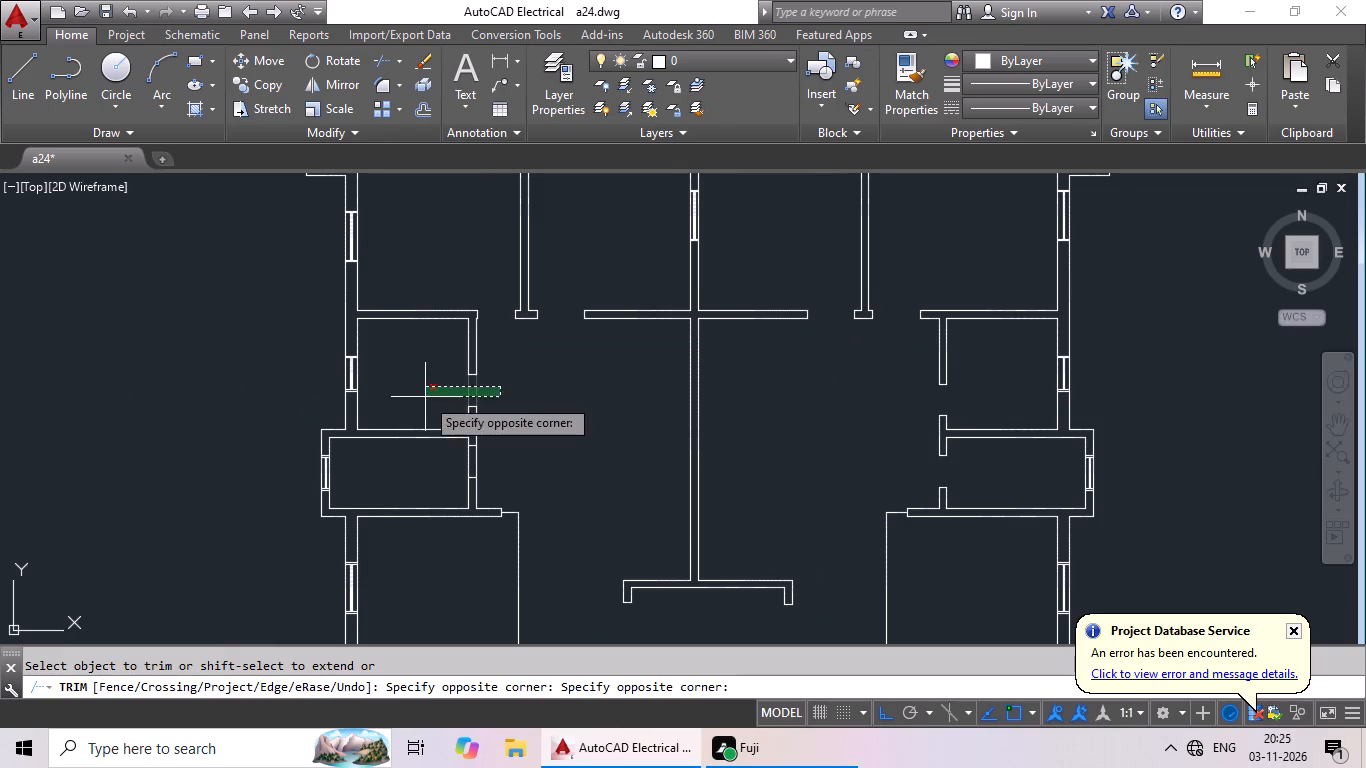
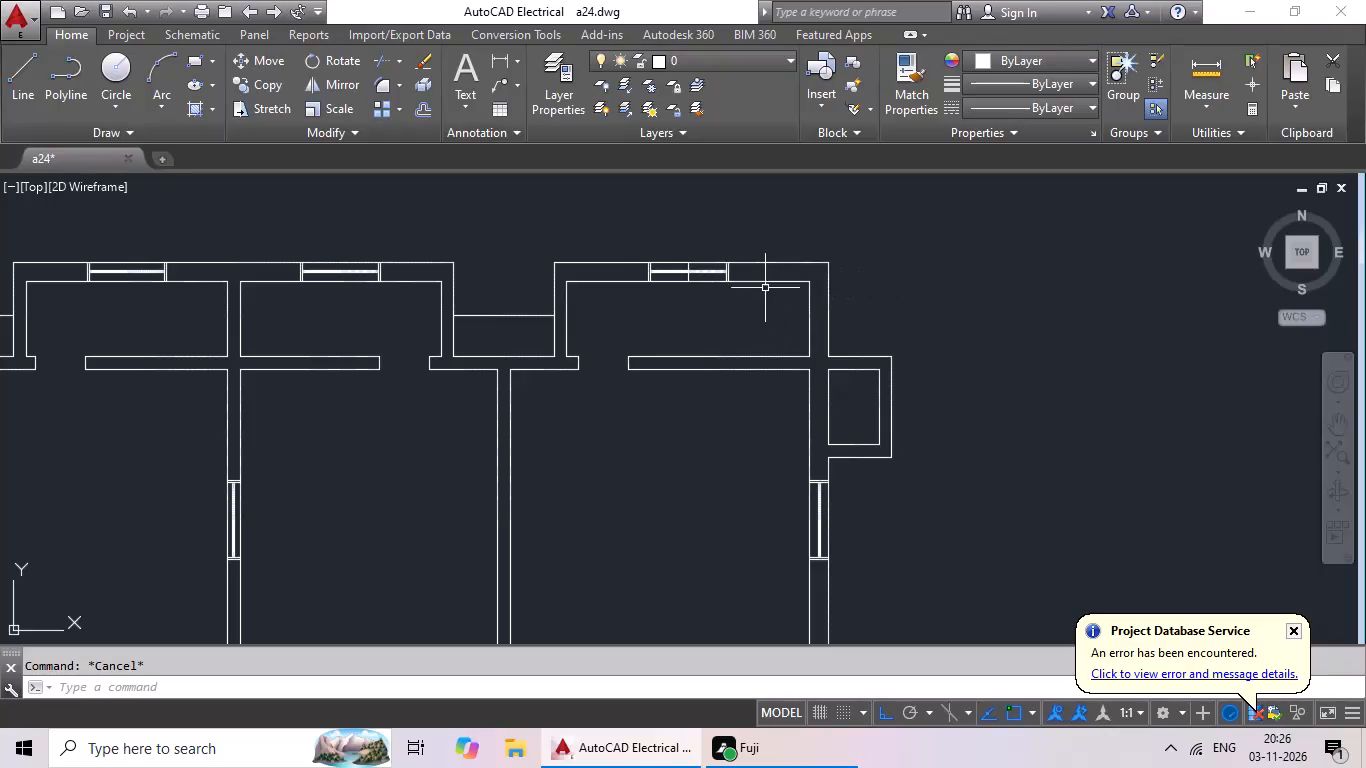
# Delete the stray short line crossing the middle of the window in the northeastern room's north wall.
pyautogui.scroll(3, 691, 278)
pyautogui.click(684, 274)
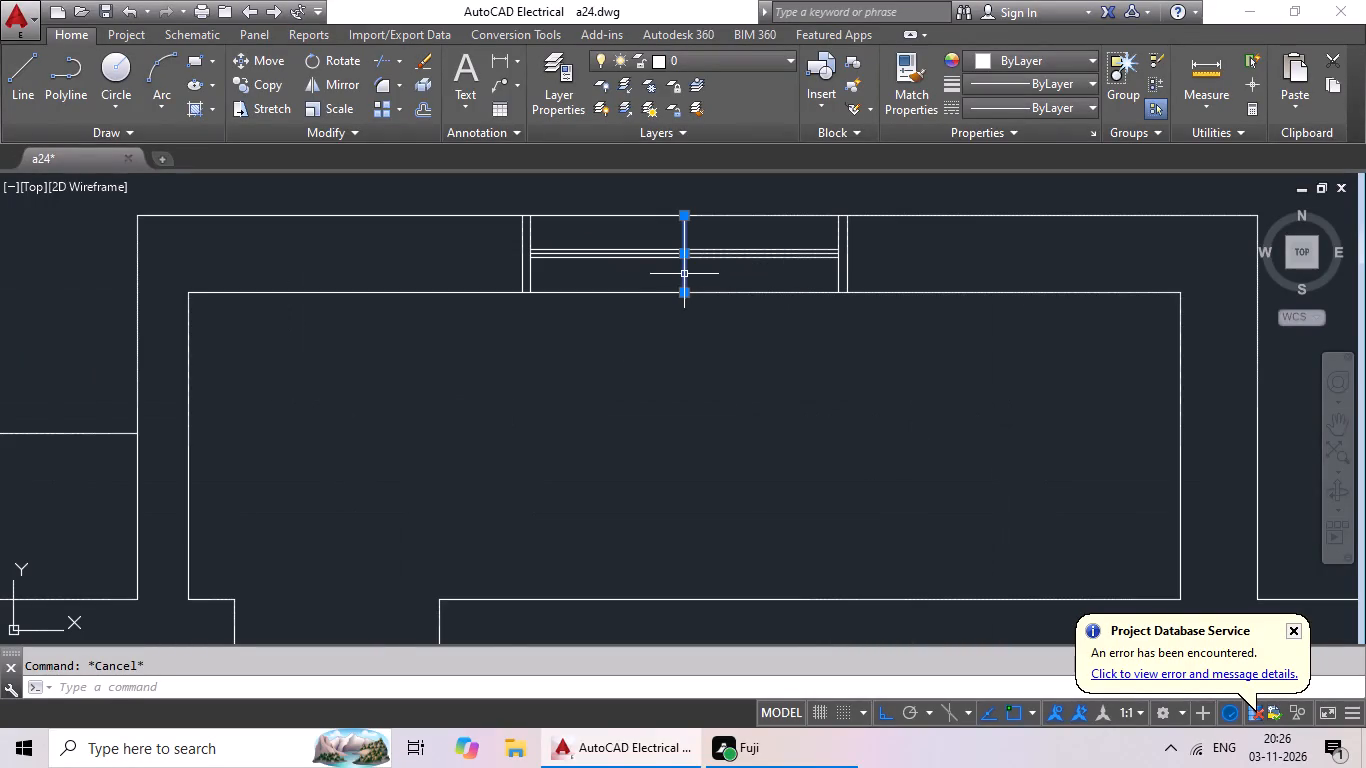
pyautogui.press('Delete')
# Examine the floor plan from the northern rooms down to the staircase, checking the walls, windows and door openings.
pyautogui.scroll(-4, 784, 307)
pyautogui.moveTo(777, 352); pyautogui.dragTo(813, 249, button='middle')
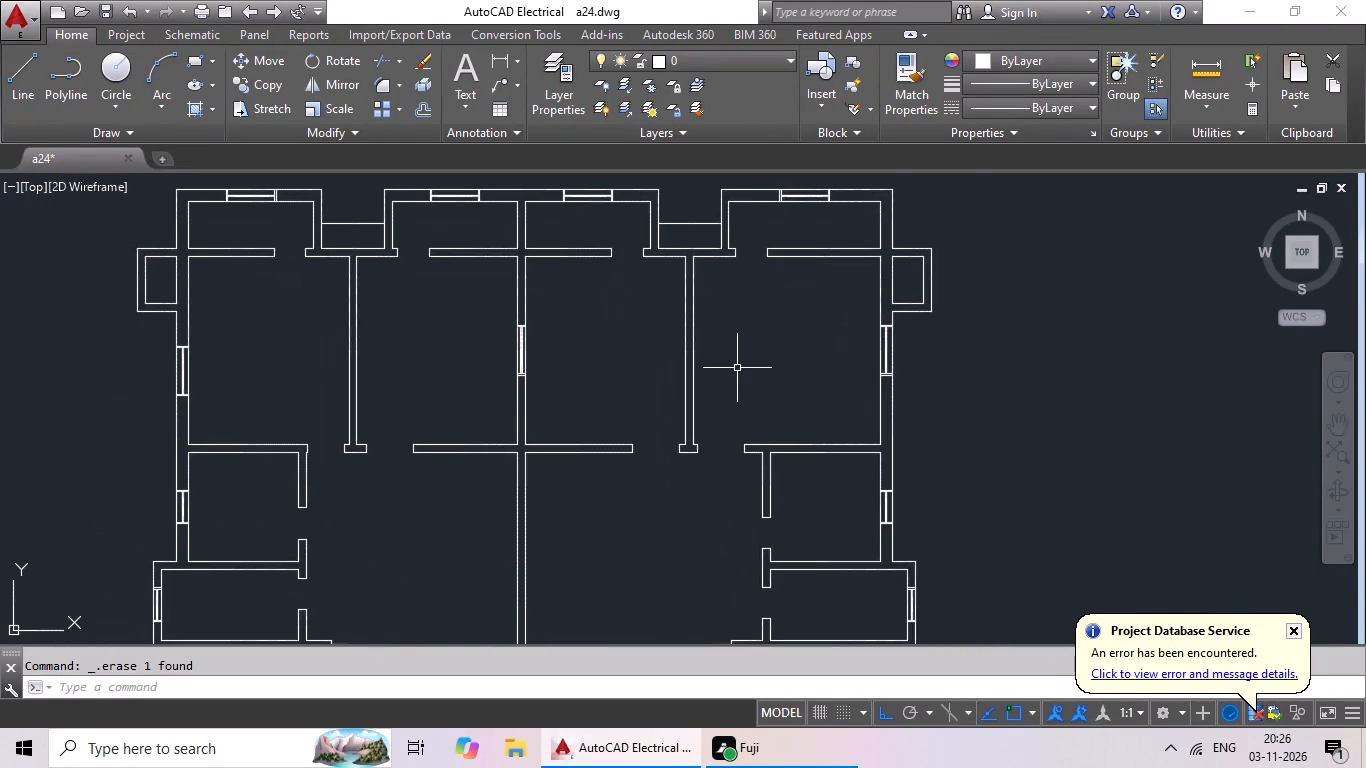
pyautogui.moveTo(737, 368); pyautogui.dragTo(788, 253, button='middle')
pyautogui.scroll(1, 788, 253)
pyautogui.scroll(-2, 729, 417)
pyautogui.moveTo(729, 414); pyautogui.dragTo(749, 305, button='middle')
pyautogui.moveTo(744, 423); pyautogui.dragTo(762, 322, button='middle')
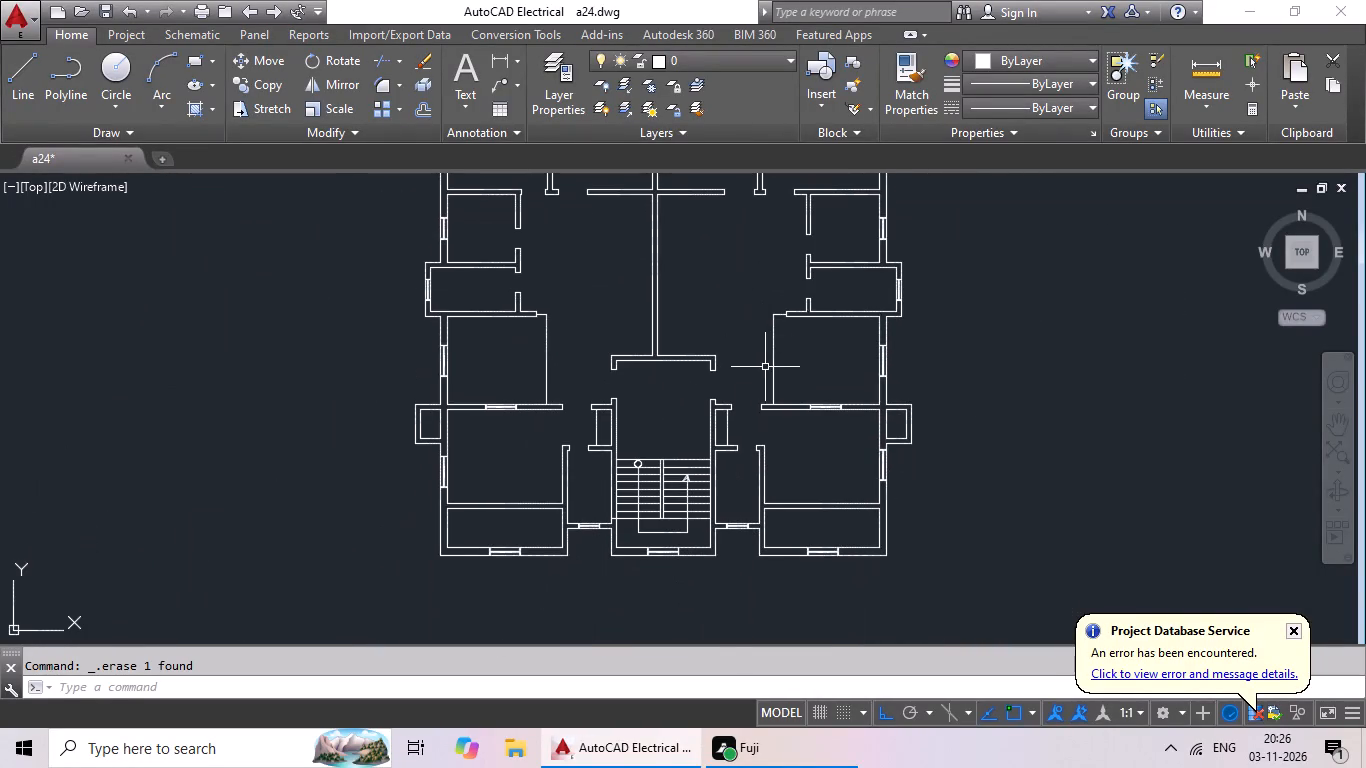
pyautogui.moveTo(739, 420); pyautogui.dragTo(750, 331, button='middle')
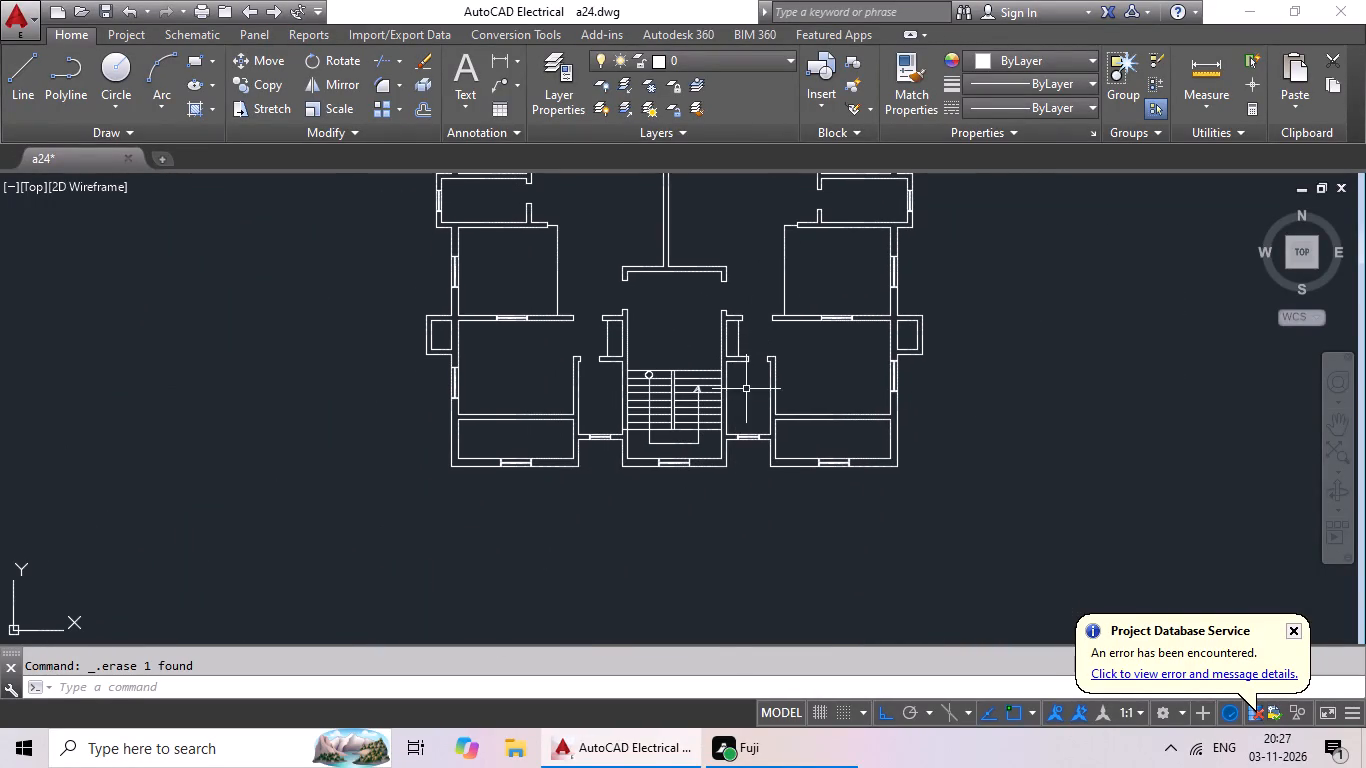
pyautogui.moveTo(746, 387); pyautogui.dragTo(735, 415, button='middle')
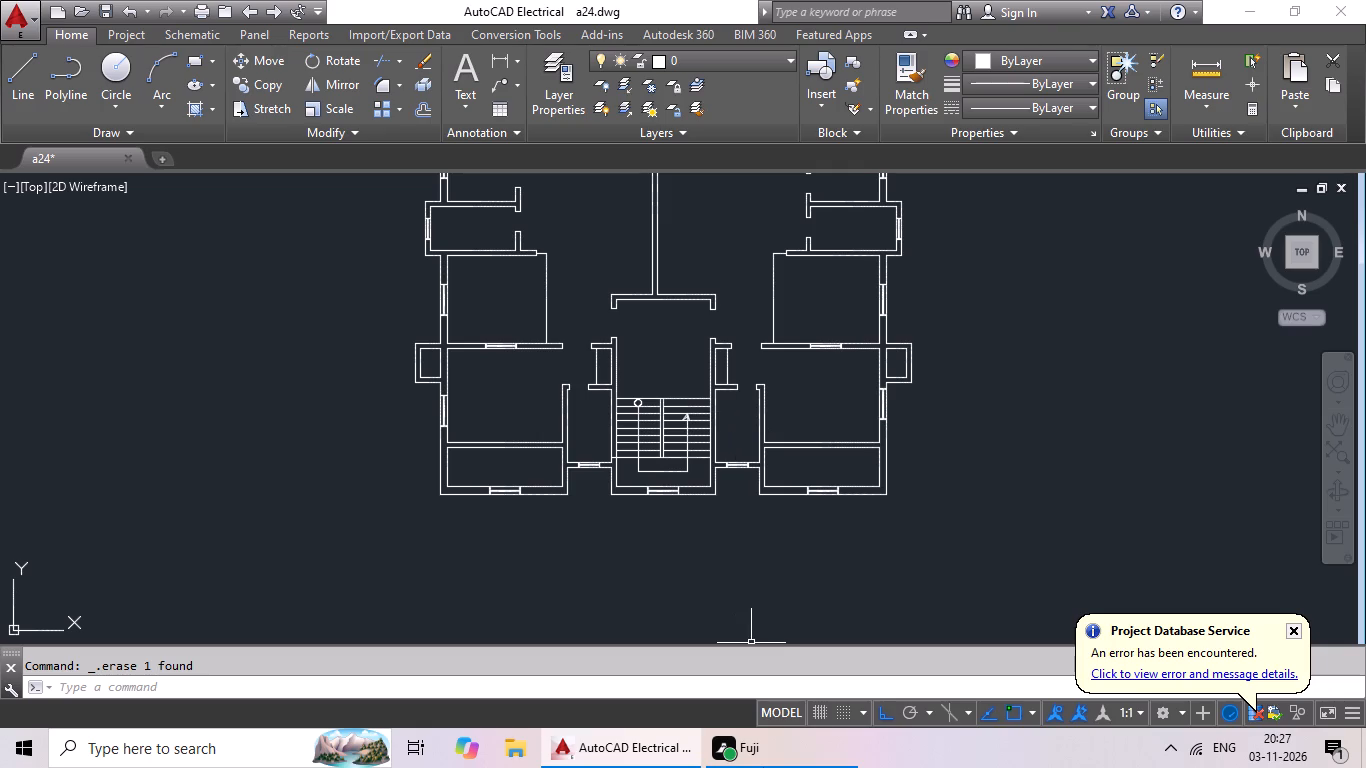
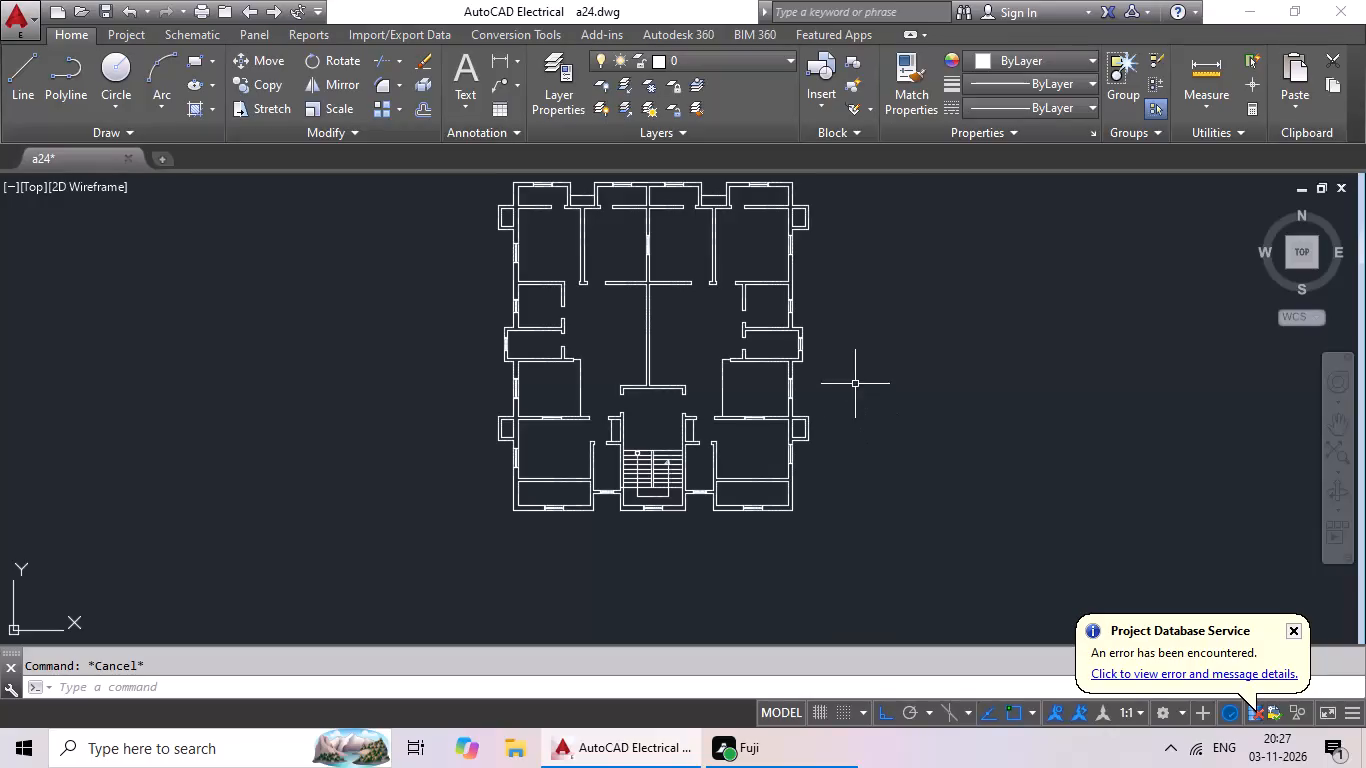
# Select the wall lines of the northeastern rooms, including the east projection, the northern recess and the central cross wall, leaving out the windows.
pyautogui.moveTo(855, 383); pyautogui.dragTo(758, 440, button='middle')
pyautogui.scroll(2, 726, 284)
pyautogui.moveTo(726, 284); pyautogui.dragTo(726, 445, button='middle')
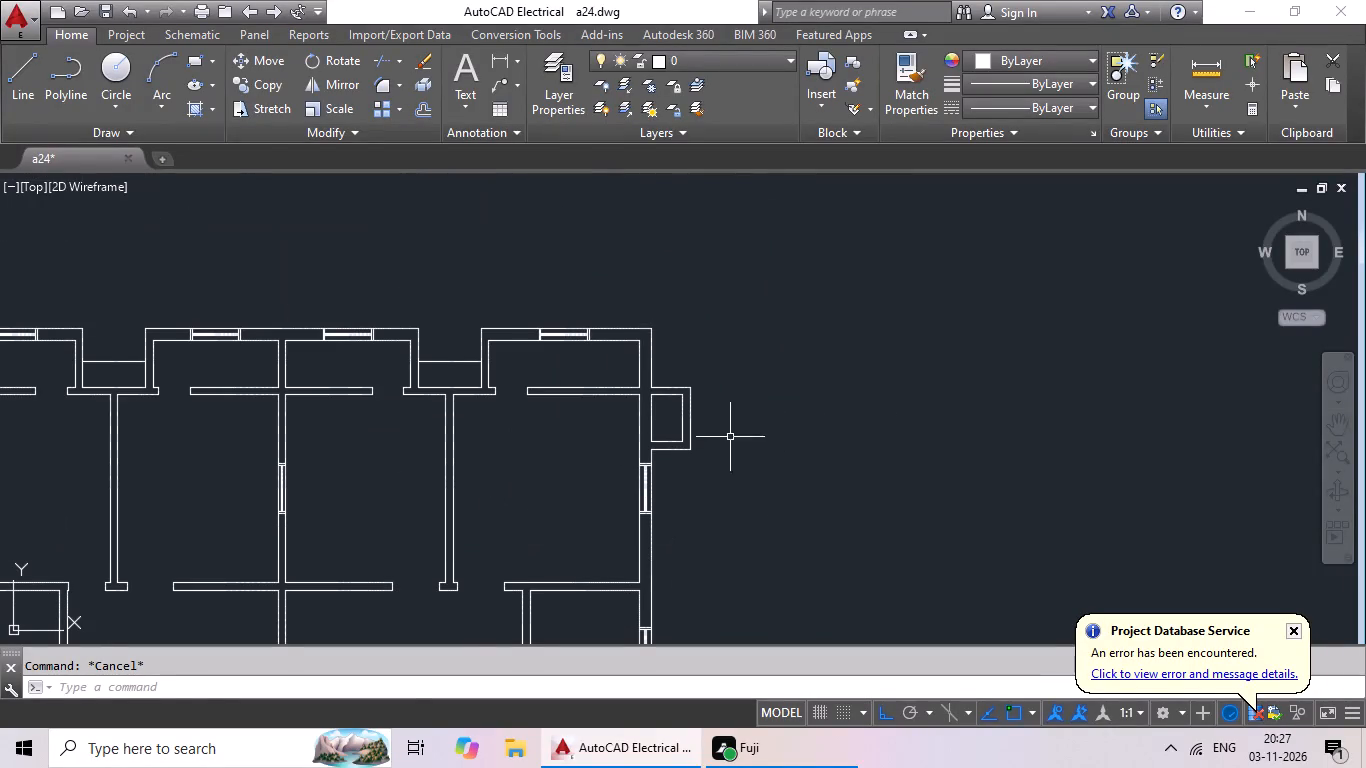
pyautogui.moveTo(762, 347); pyautogui.dragTo(536, 396)
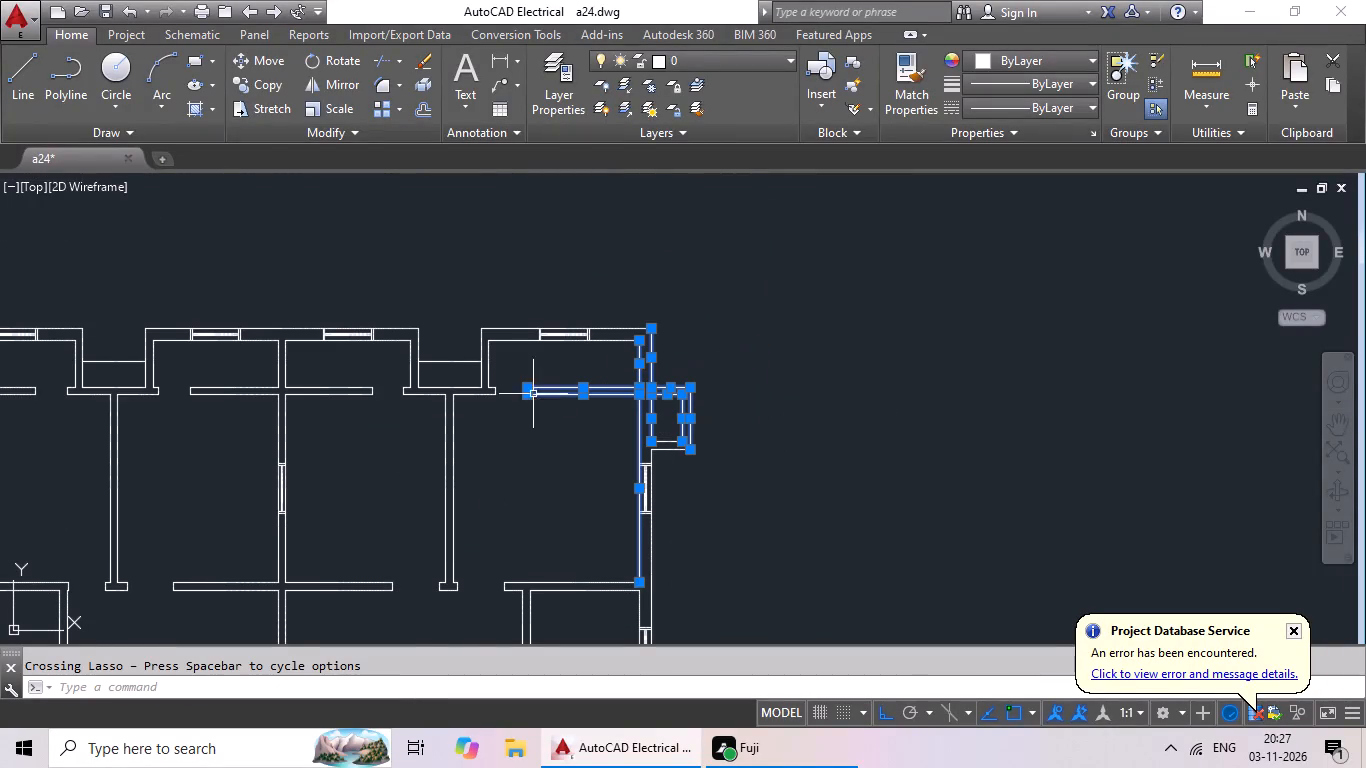
pyautogui.moveTo(524, 275); pyautogui.dragTo(460, 634)
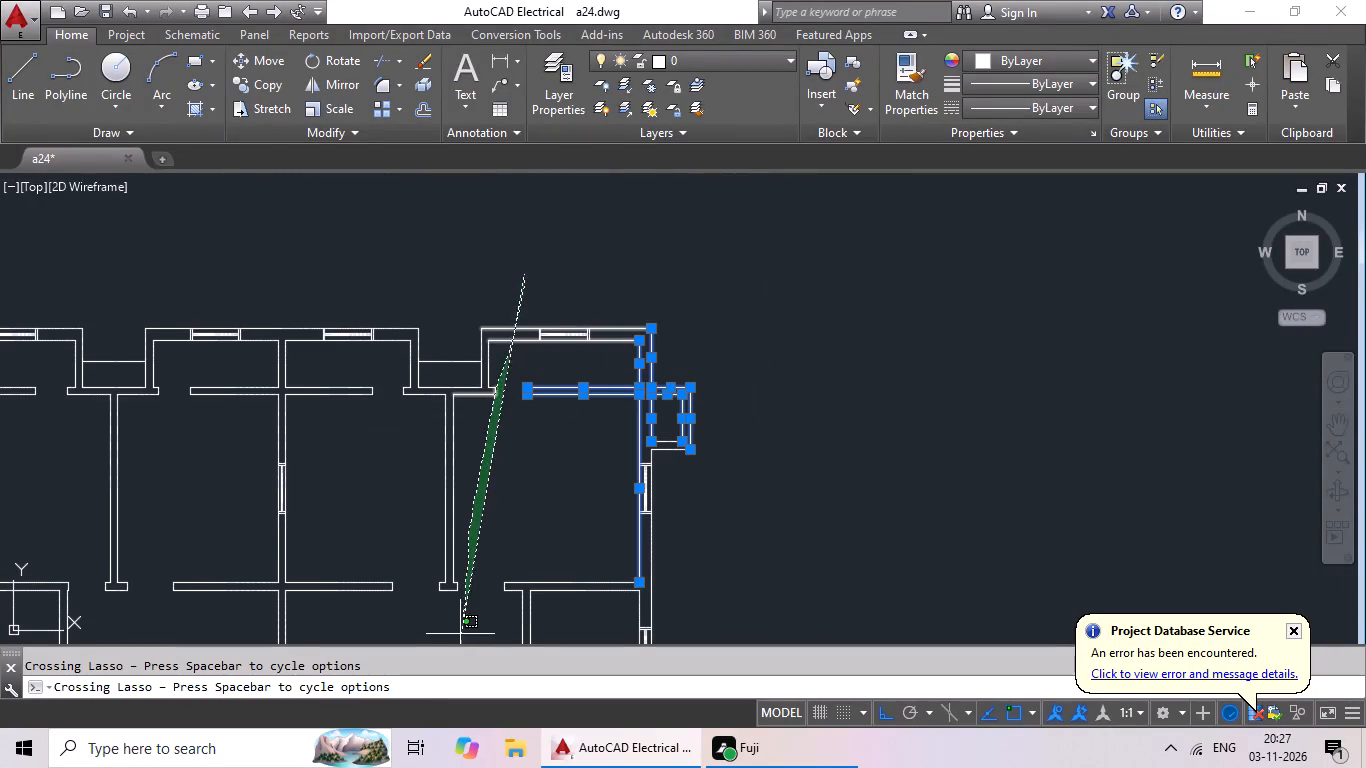
pyautogui.moveTo(460, 634); pyautogui.dragTo(418, 424)
pyautogui.scroll(2, 440, 327)
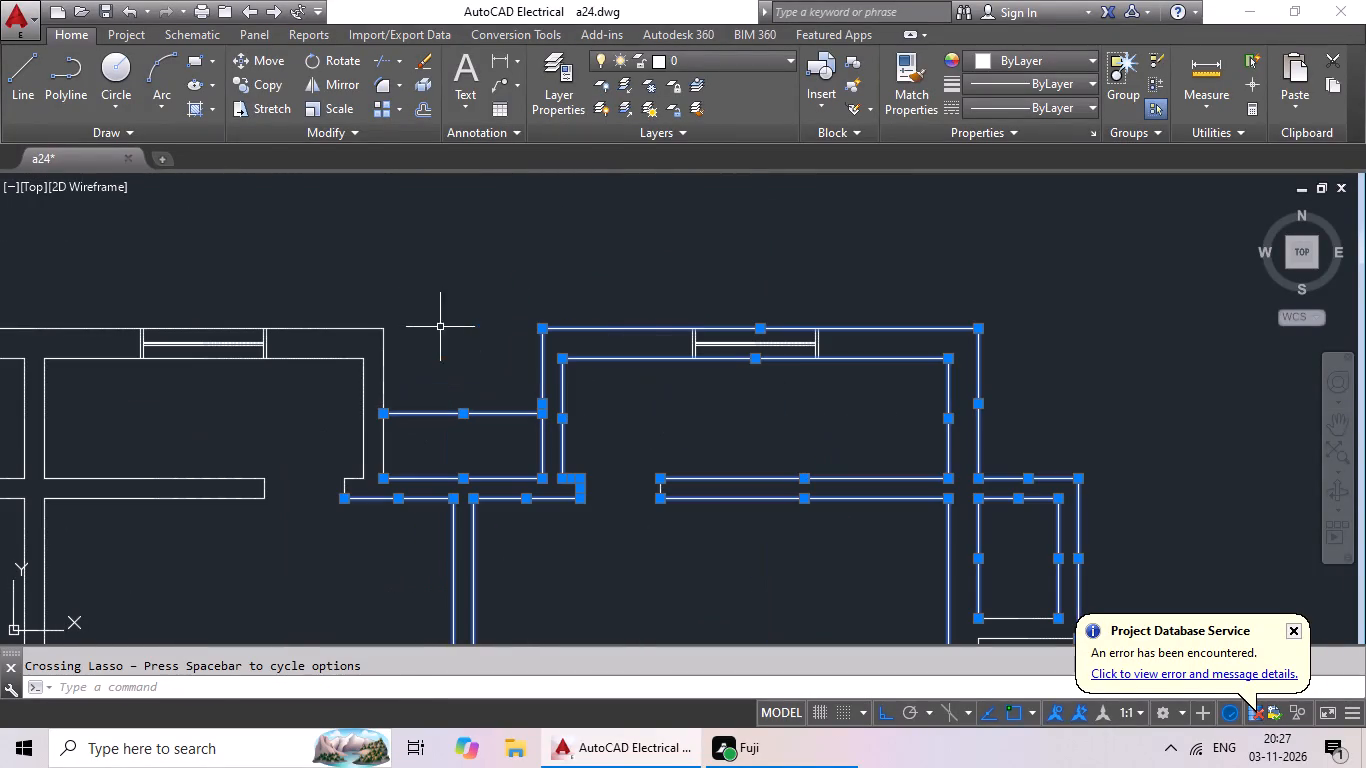
pyautogui.moveTo(442, 316); pyautogui.dragTo(483, 516)
pyautogui.moveTo(511, 530); pyautogui.dragTo(755, 446, button='middle')
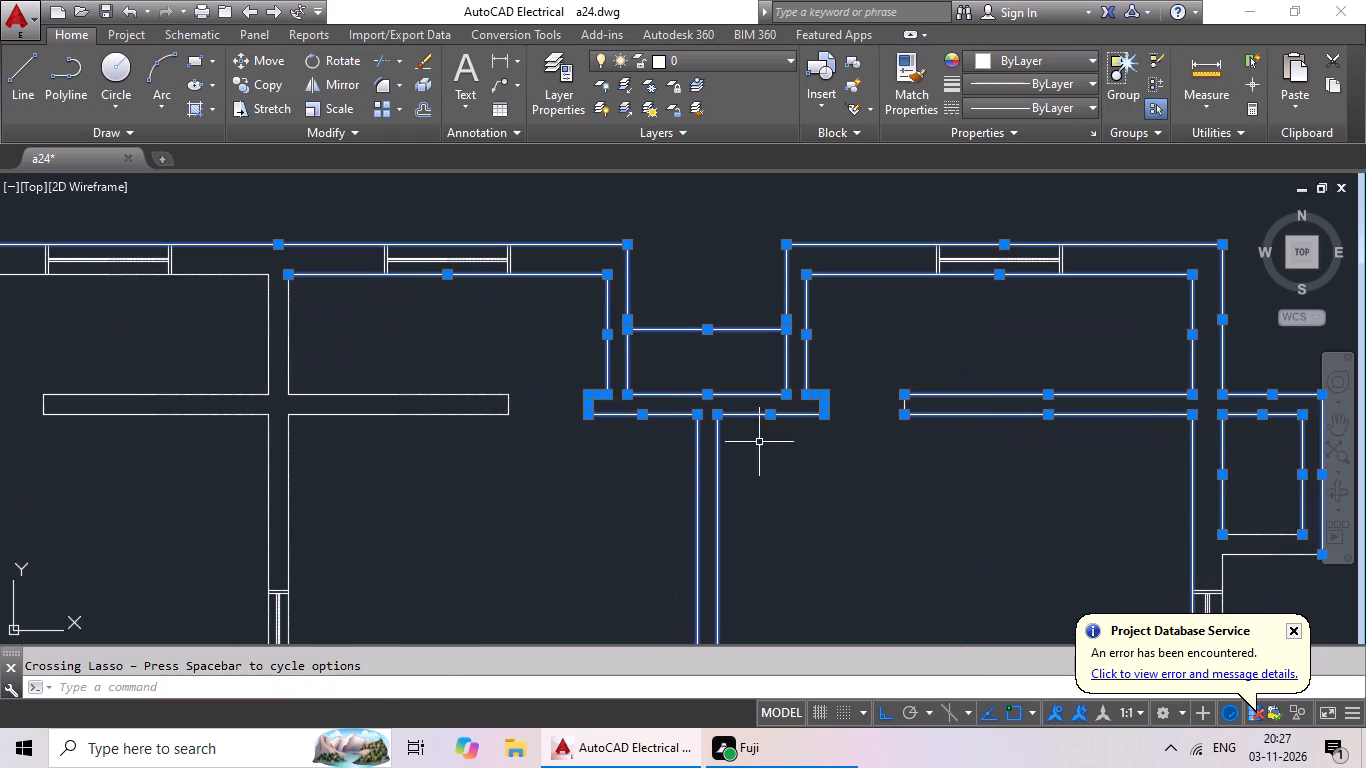
pyautogui.moveTo(516, 352); pyautogui.dragTo(38, 417)
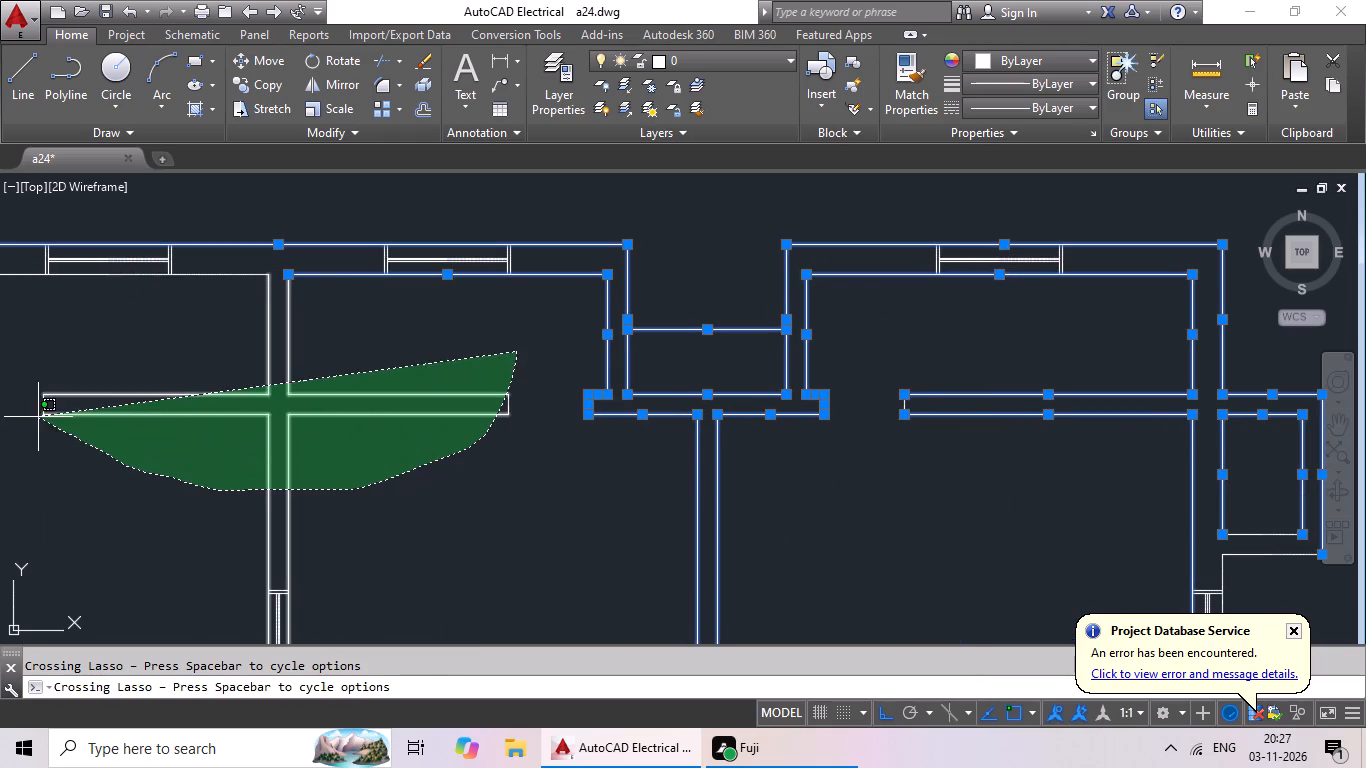
pyautogui.moveTo(38, 417); pyautogui.dragTo(28, 368)
# Add the northwestern rooms' wall lines to the selection, including the northern recess, the door-side wall ends and the west projection.
pyautogui.scroll(-1, 233, 479)
pyautogui.moveTo(294, 490); pyautogui.dragTo(506, 475, button='middle')
pyautogui.scroll(3, 447, 304)
pyautogui.moveTo(451, 292); pyautogui.dragTo(410, 415)
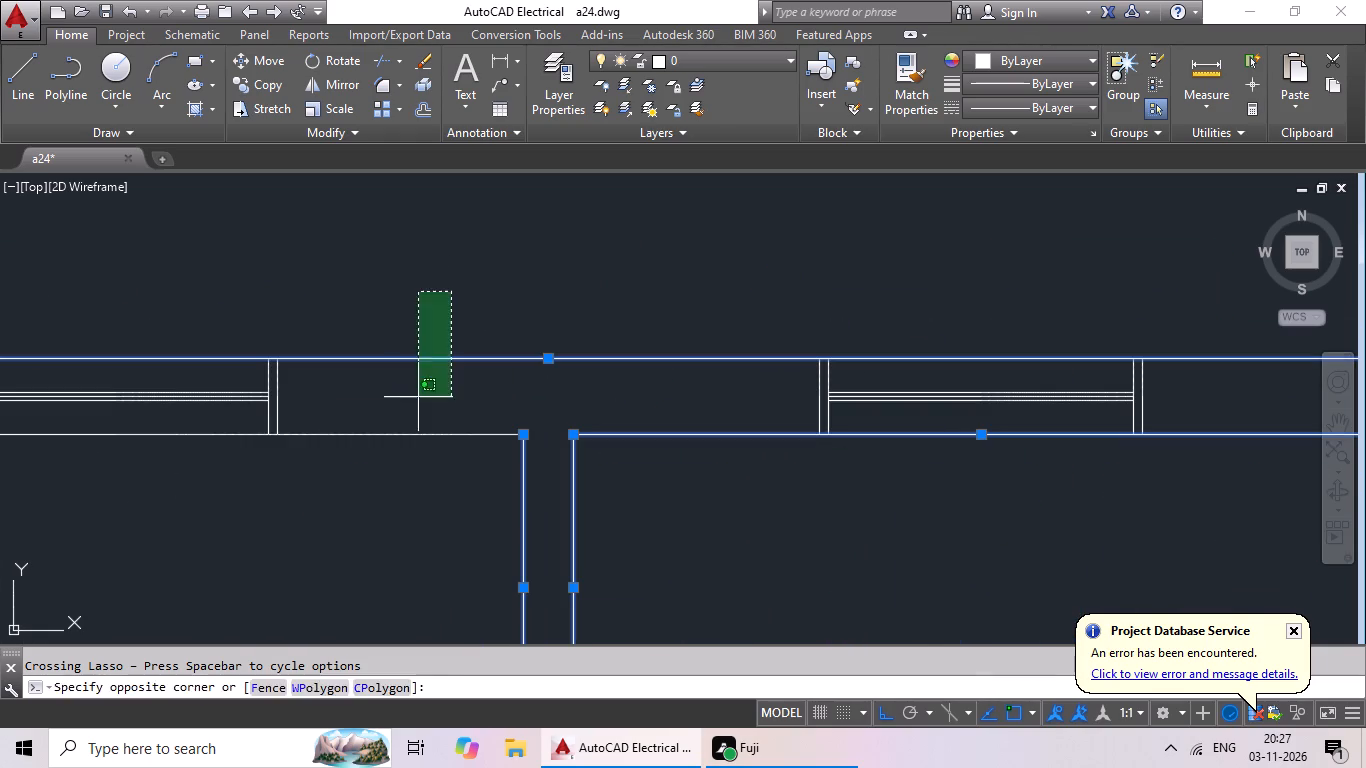
pyautogui.moveTo(410, 415); pyautogui.dragTo(313, 587)
pyautogui.moveTo(338, 556); pyautogui.dragTo(1005, 382, button='middle')
pyautogui.moveTo(660, 378); pyautogui.dragTo(217, 560)
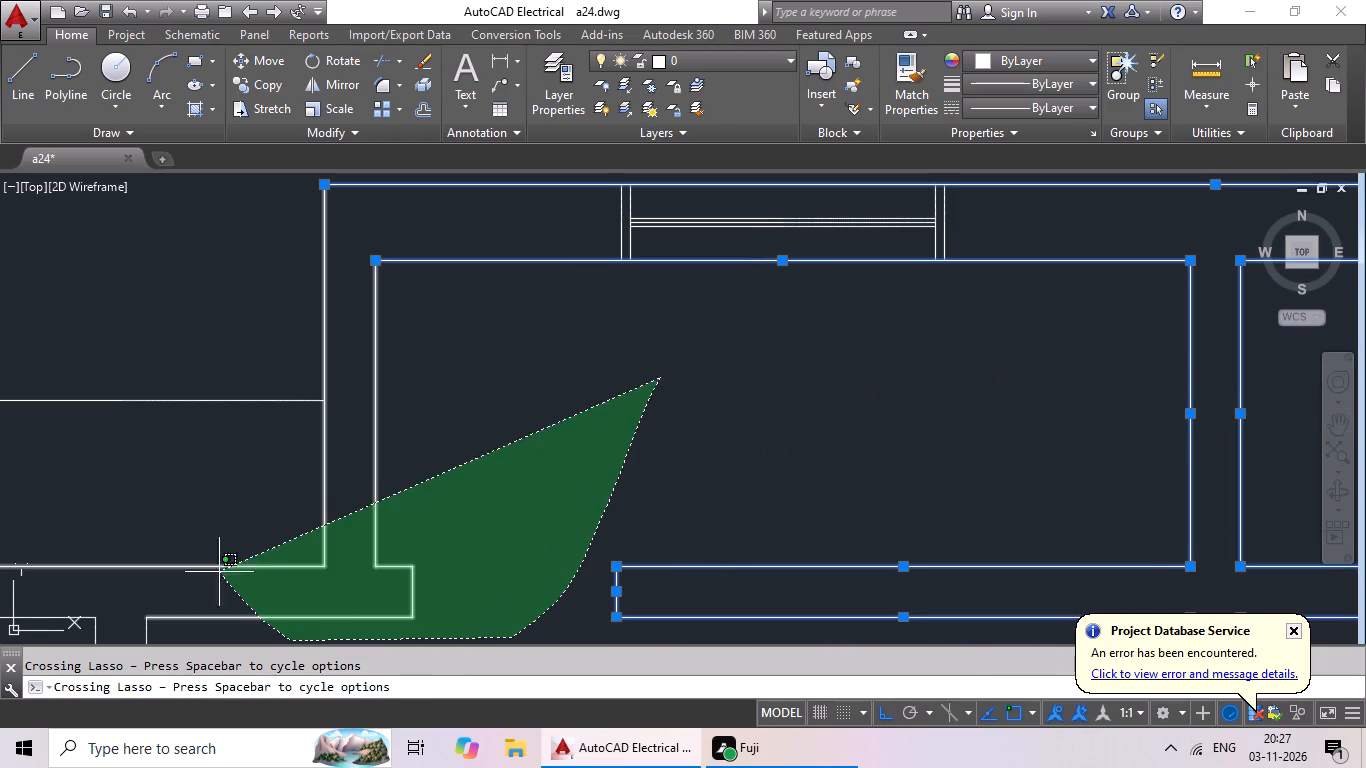
pyautogui.moveTo(217, 560); pyautogui.dragTo(212, 350)
pyautogui.moveTo(446, 505); pyautogui.dragTo(764, 231, button='middle')
pyautogui.moveTo(714, 358); pyautogui.dragTo(97, 285)
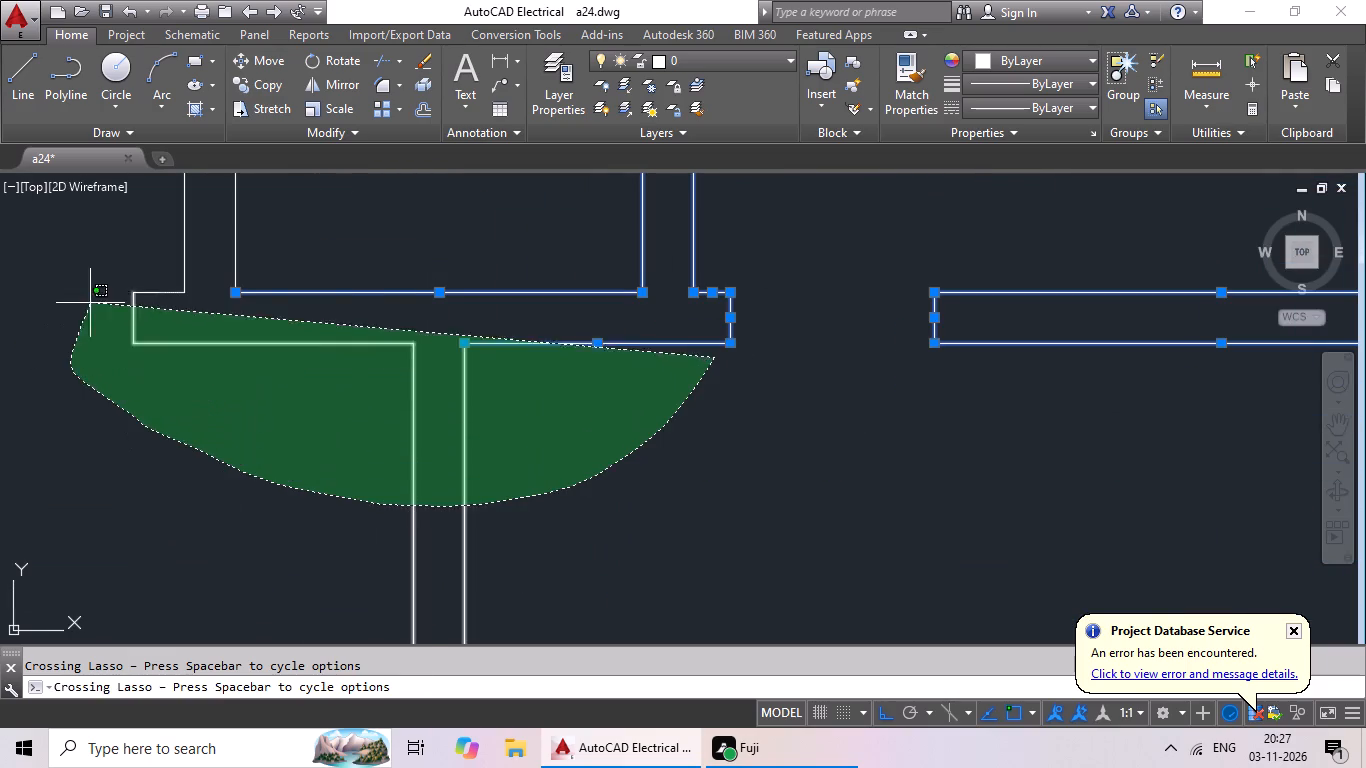
pyautogui.moveTo(97, 285); pyautogui.dragTo(111, 252)
pyautogui.moveTo(342, 262); pyautogui.dragTo(517, 620, button='middle')
pyautogui.moveTo(542, 215); pyautogui.dragTo(267, 483)
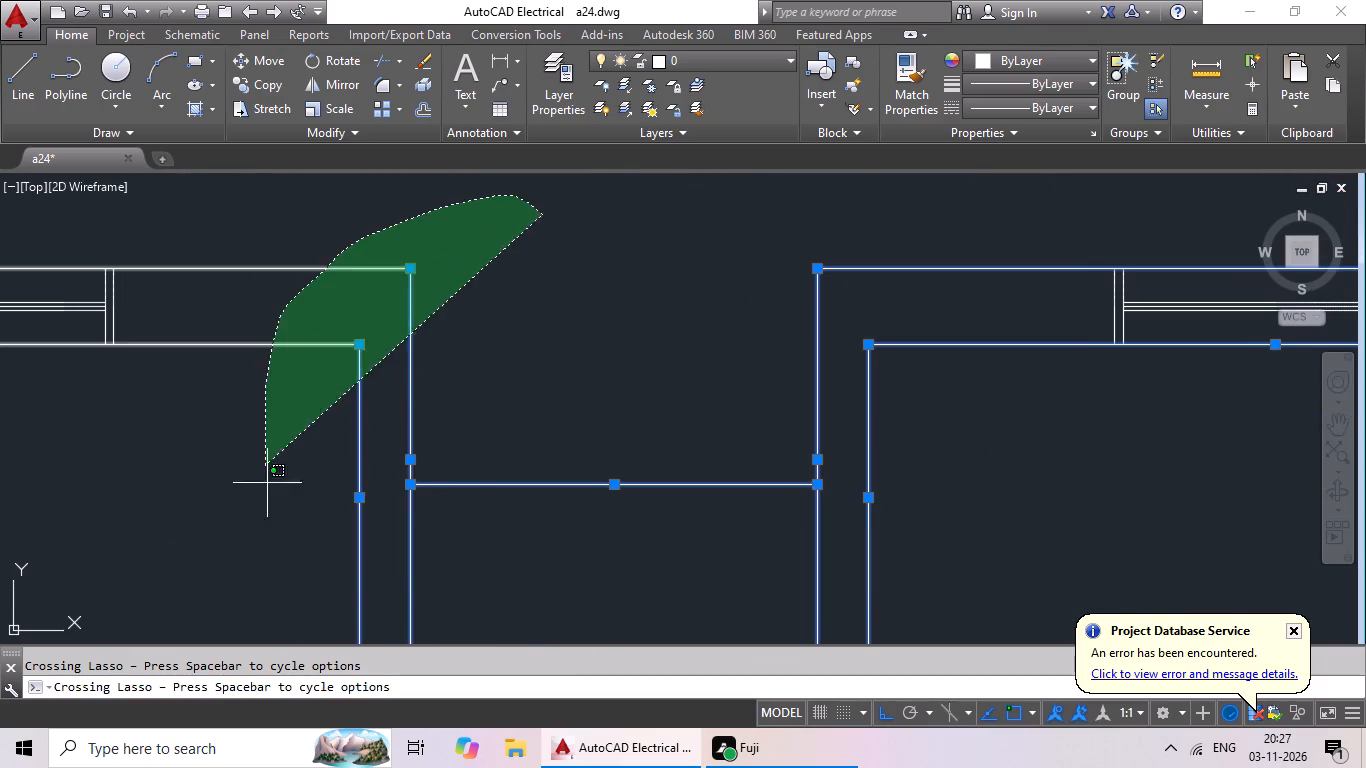
pyautogui.moveTo(267, 483); pyautogui.dragTo(280, 503)
pyautogui.moveTo(264, 553); pyautogui.dragTo(794, 220, button='middle')
pyautogui.scroll(-2, 761, 262)
pyautogui.moveTo(755, 224); pyautogui.dragTo(330, 438)
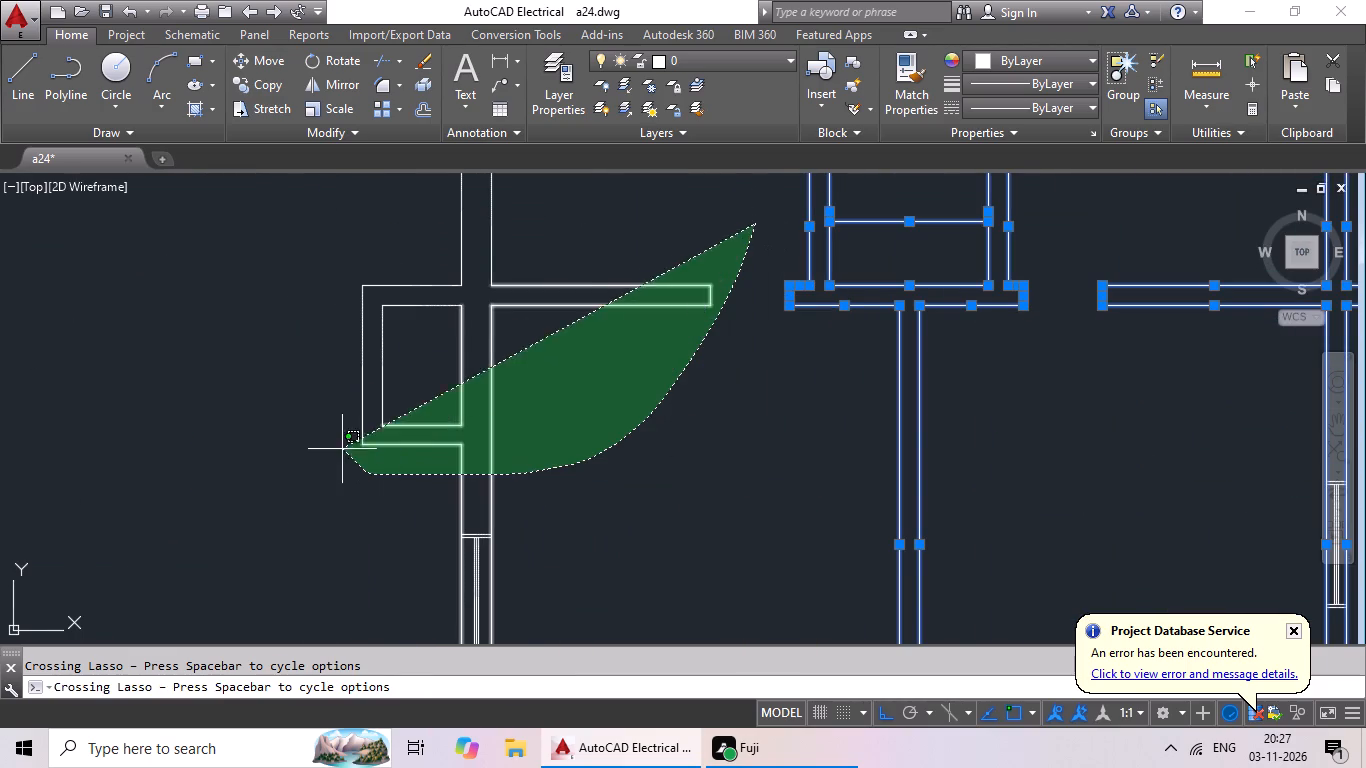
pyautogui.moveTo(330, 438); pyautogui.dragTo(283, 220)
# Add the central cross wall south of the northern rooms and the short wall ends beside it to the selection.
pyautogui.scroll(-2, 606, 390)
pyautogui.moveTo(606, 390); pyautogui.dragTo(549, 477, button='middle')
pyautogui.scroll(4, 619, 414)
pyautogui.scroll(-1, 619, 421)
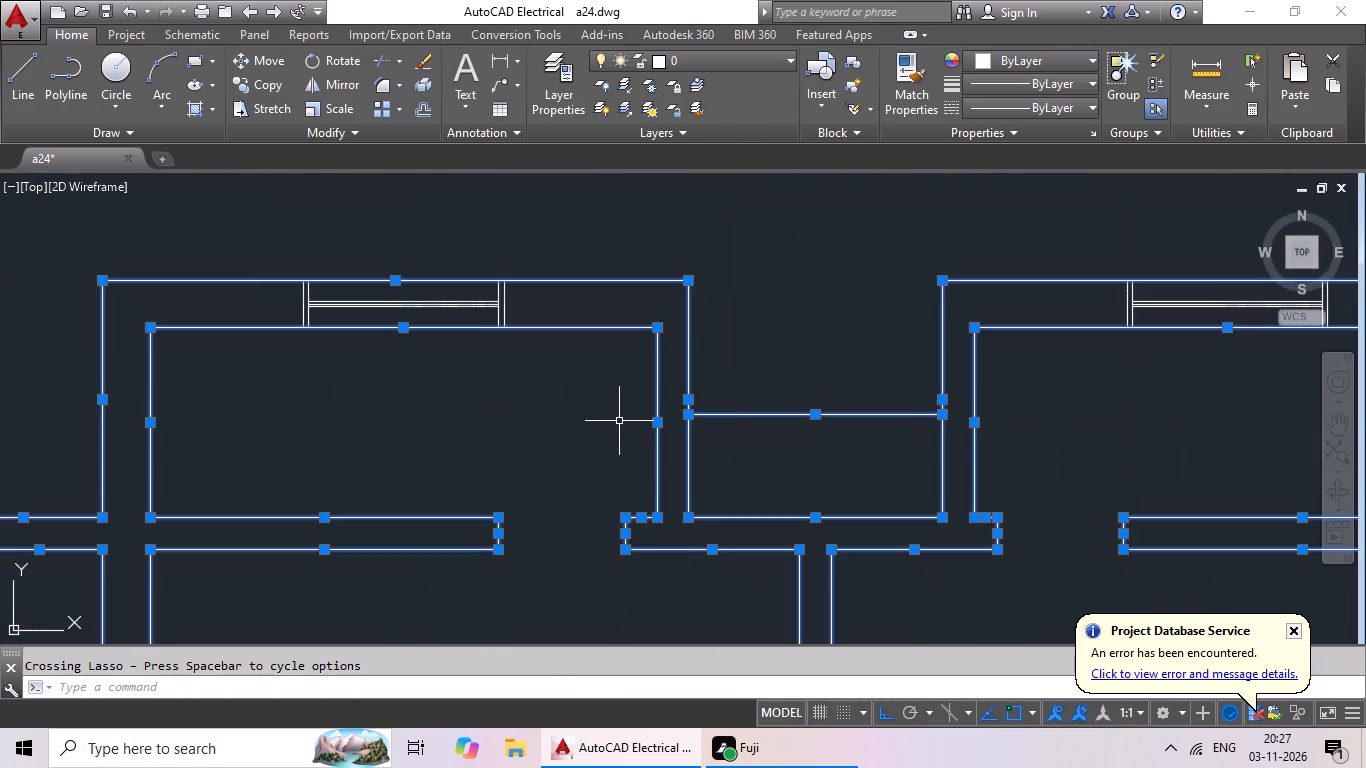
pyautogui.moveTo(615, 440); pyautogui.dragTo(549, 268, button='middle')
pyautogui.scroll(3, 558, 399)
pyautogui.scroll(-2, 594, 419)
pyautogui.moveTo(626, 447); pyautogui.dragTo(409, 218, button='middle')
pyautogui.scroll(1, 409, 218)
pyautogui.scroll(-2, 621, 316)
pyautogui.scroll(3, 850, 248)
pyautogui.scroll(-1, 864, 312)
pyautogui.moveTo(858, 348); pyautogui.dragTo(849, 377, button='middle')
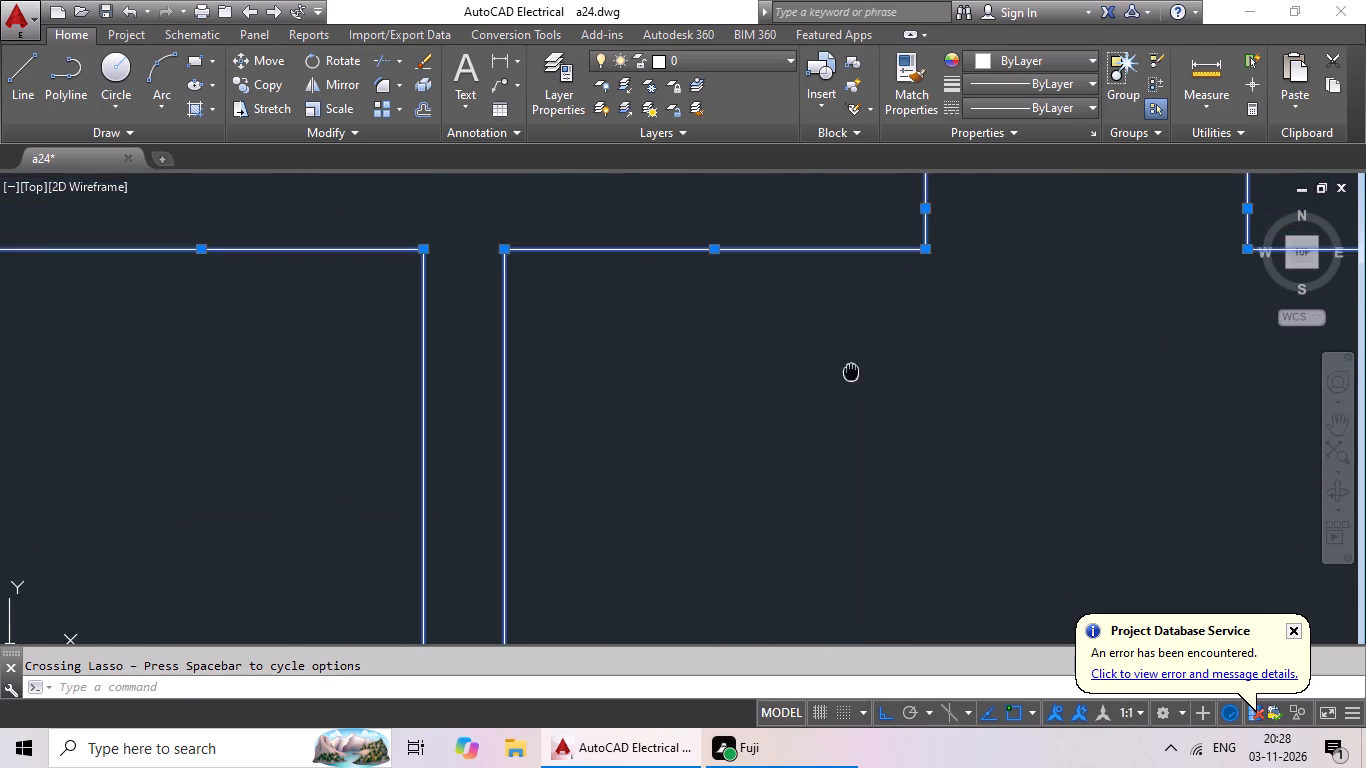
pyautogui.moveTo(849, 377); pyautogui.dragTo(791, 478, button='middle')
pyautogui.scroll(-2, 831, 437)
pyautogui.moveTo(838, 513); pyautogui.dragTo(604, 274, button='middle')
pyautogui.scroll(-2, 632, 339)
pyautogui.moveTo(731, 404); pyautogui.dragTo(708, 274, button='middle')
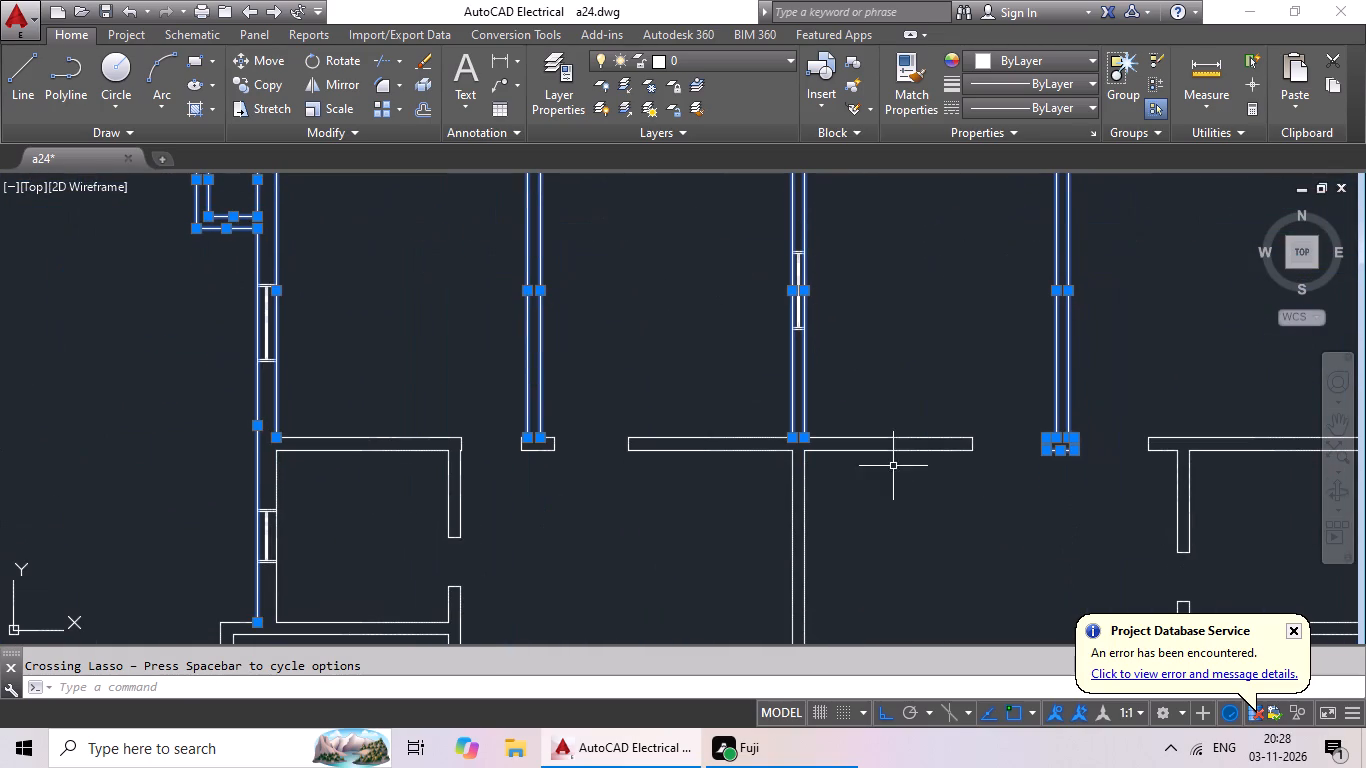
pyautogui.moveTo(985, 397); pyautogui.dragTo(615, 412)
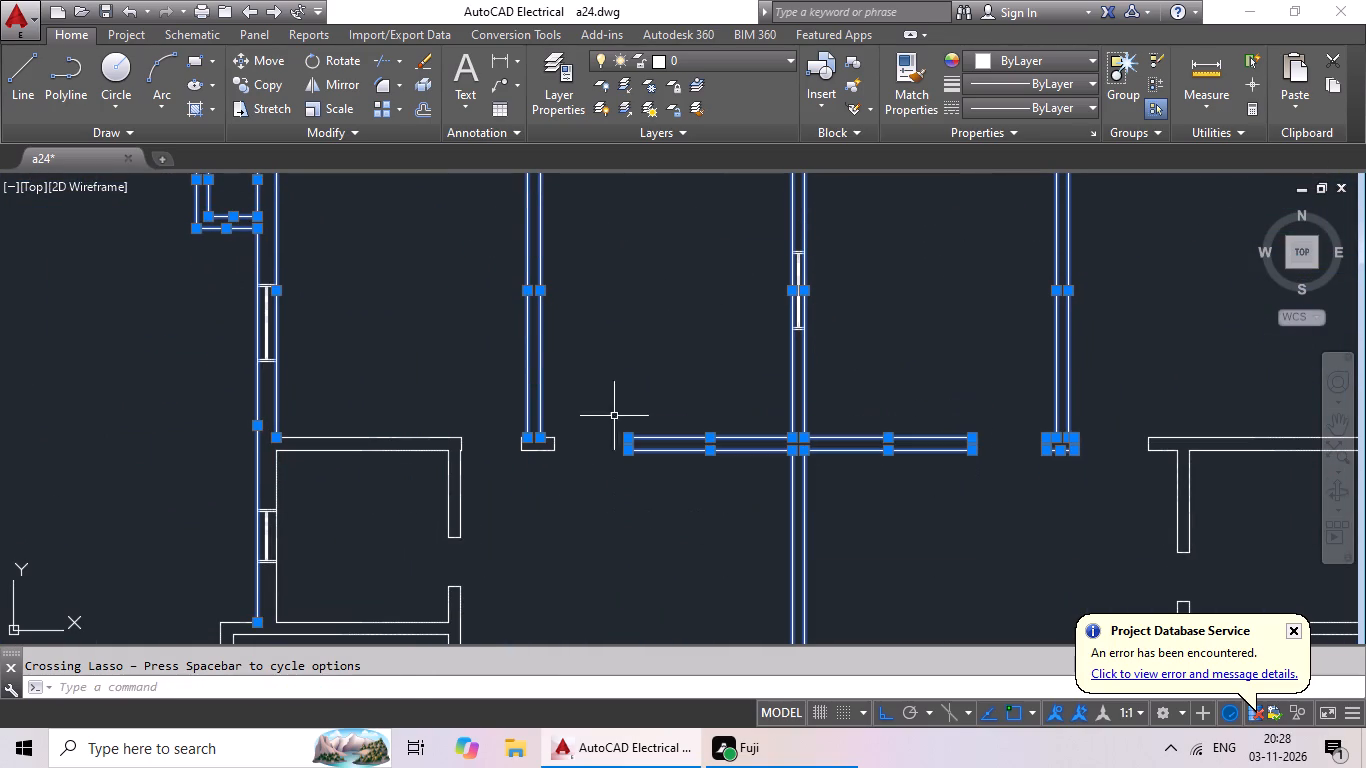
pyautogui.moveTo(613, 398); pyautogui.dragTo(512, 416)
pyautogui.moveTo(1098, 394); pyautogui.dragTo(1082, 495)
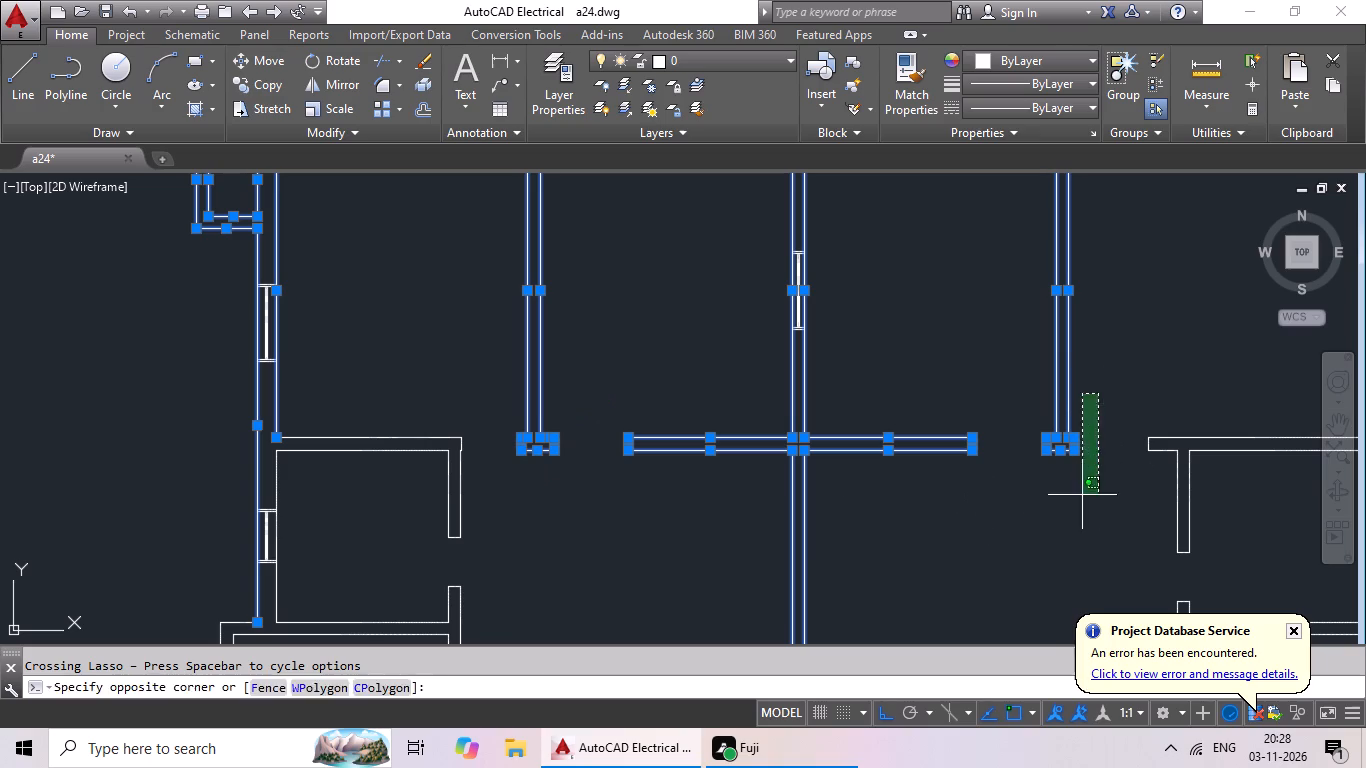
pyautogui.moveTo(1082, 495); pyautogui.dragTo(1013, 414)
# Add the eastern small room's north wall and door-side stub, the outer east wall line and the northeastern projection's south lines to the selection.
pyautogui.moveTo(1064, 462); pyautogui.dragTo(709, 453, button='middle')
pyautogui.moveTo(844, 378); pyautogui.dragTo(759, 505)
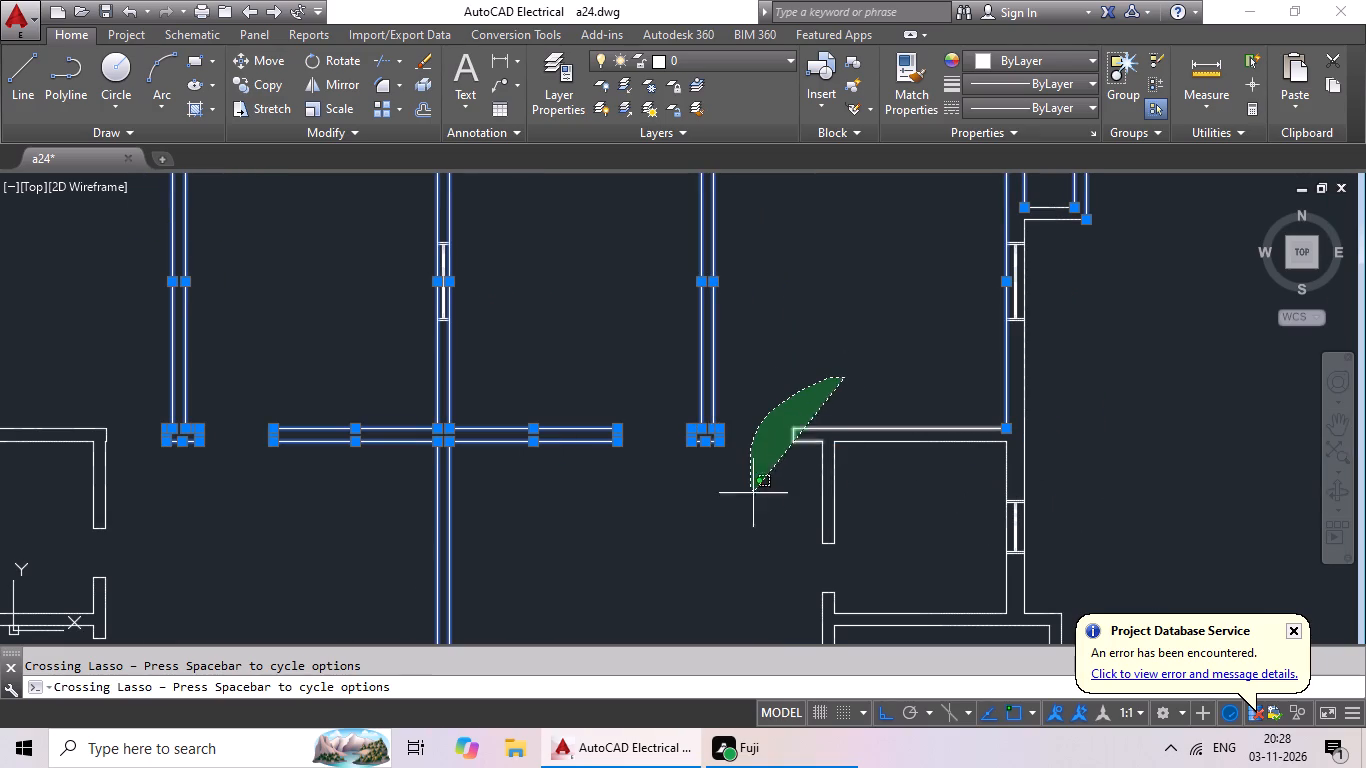
pyautogui.moveTo(759, 505); pyautogui.dragTo(927, 486)
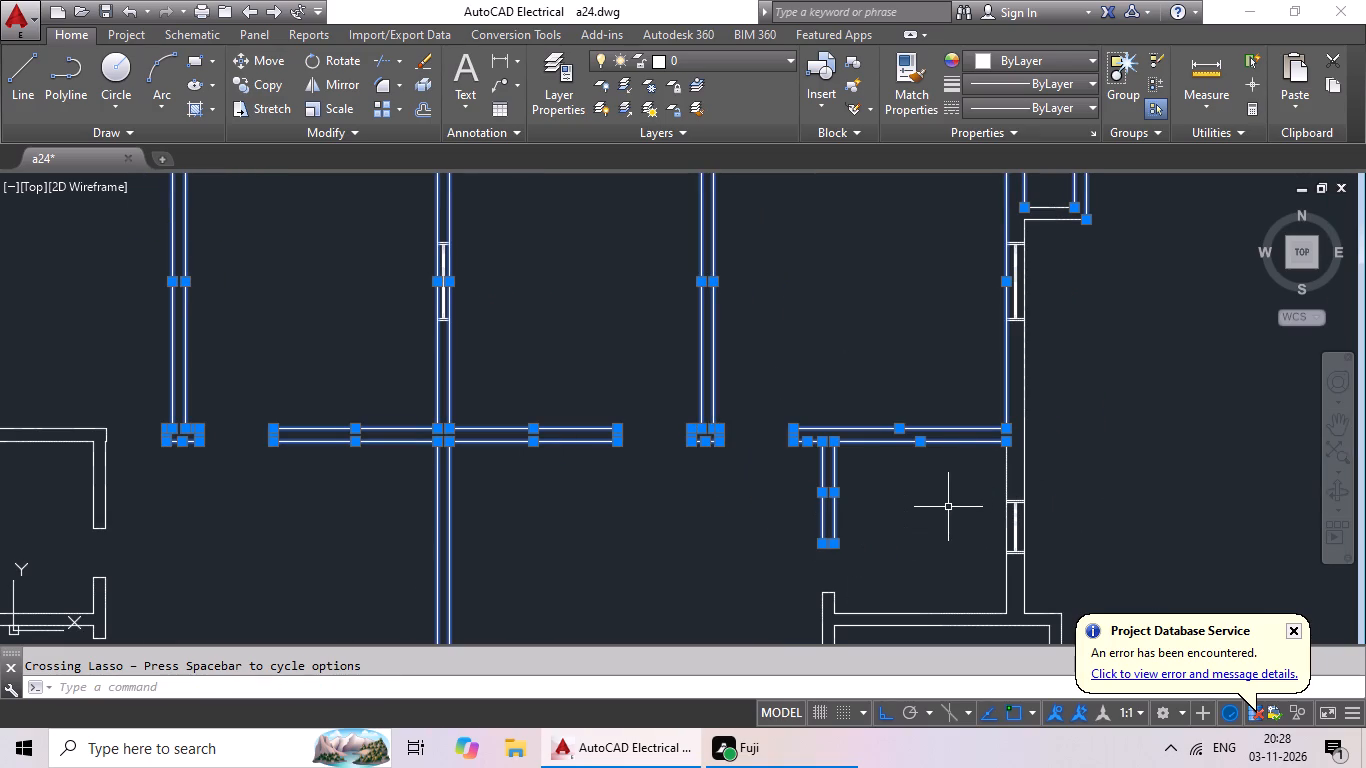
pyautogui.scroll(3, 1052, 349)
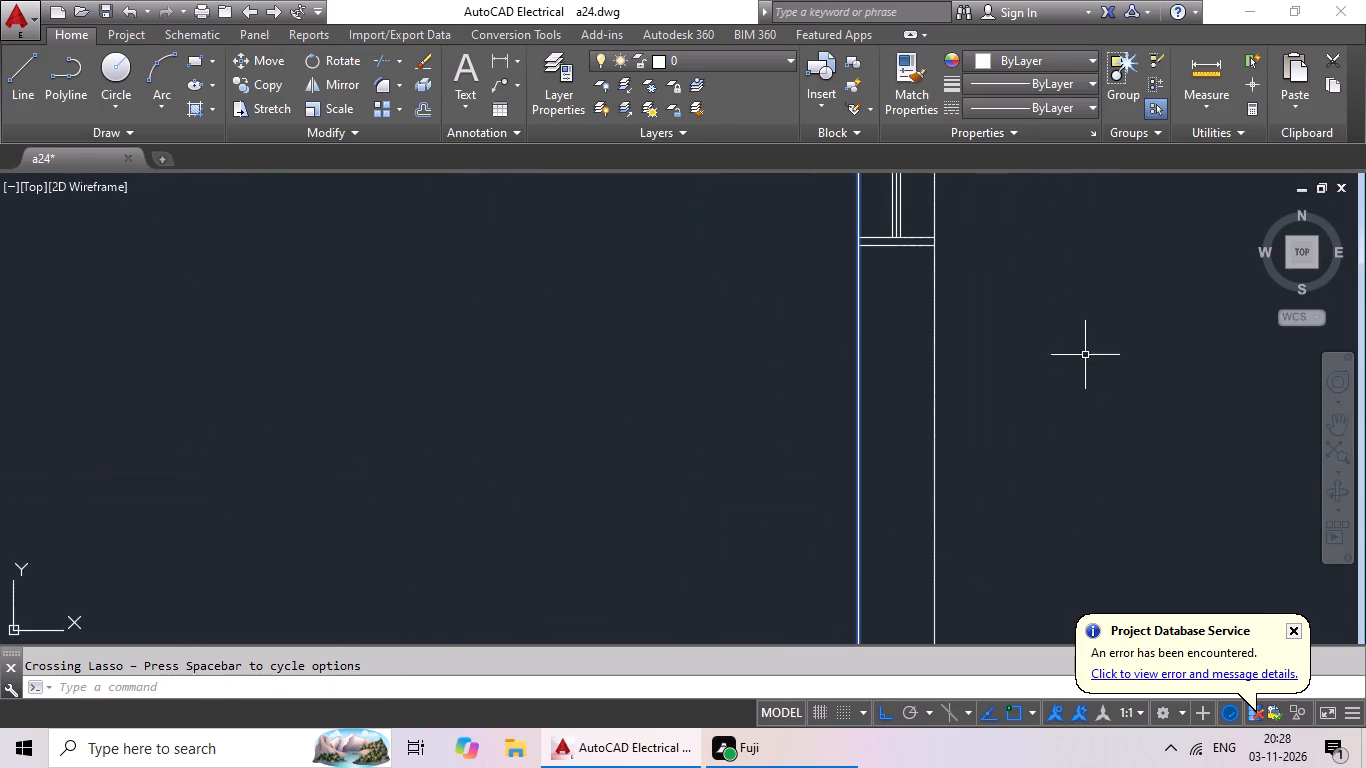
pyautogui.moveTo(1105, 345); pyautogui.dragTo(643, 549)
pyautogui.scroll(-4, 937, 496)
pyautogui.moveTo(1025, 430); pyautogui.dragTo(963, 477, button='middle')
pyautogui.scroll(4, 919, 426)
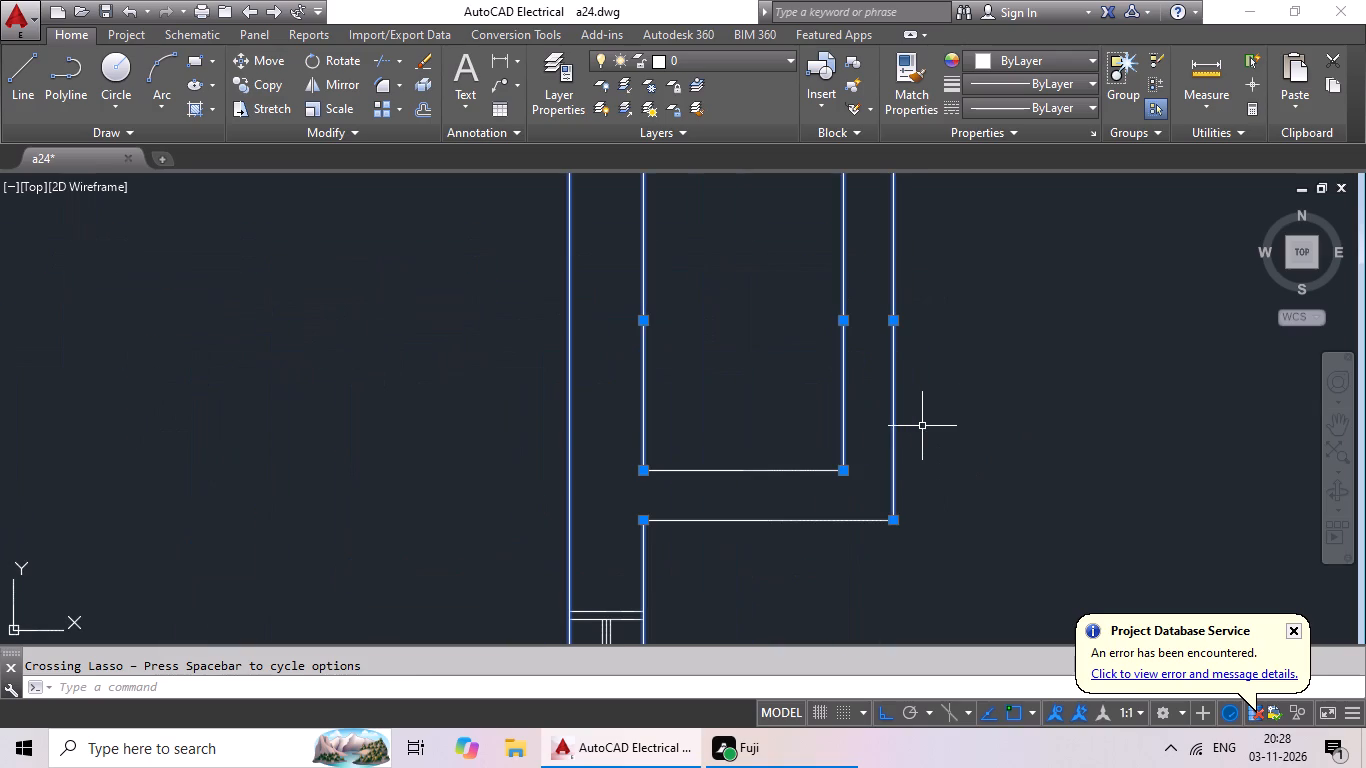
pyautogui.moveTo(986, 415); pyautogui.dragTo(693, 314)
pyautogui.scroll(-1, 903, 455)
pyautogui.moveTo(904, 455); pyautogui.dragTo(888, 237, button='middle')
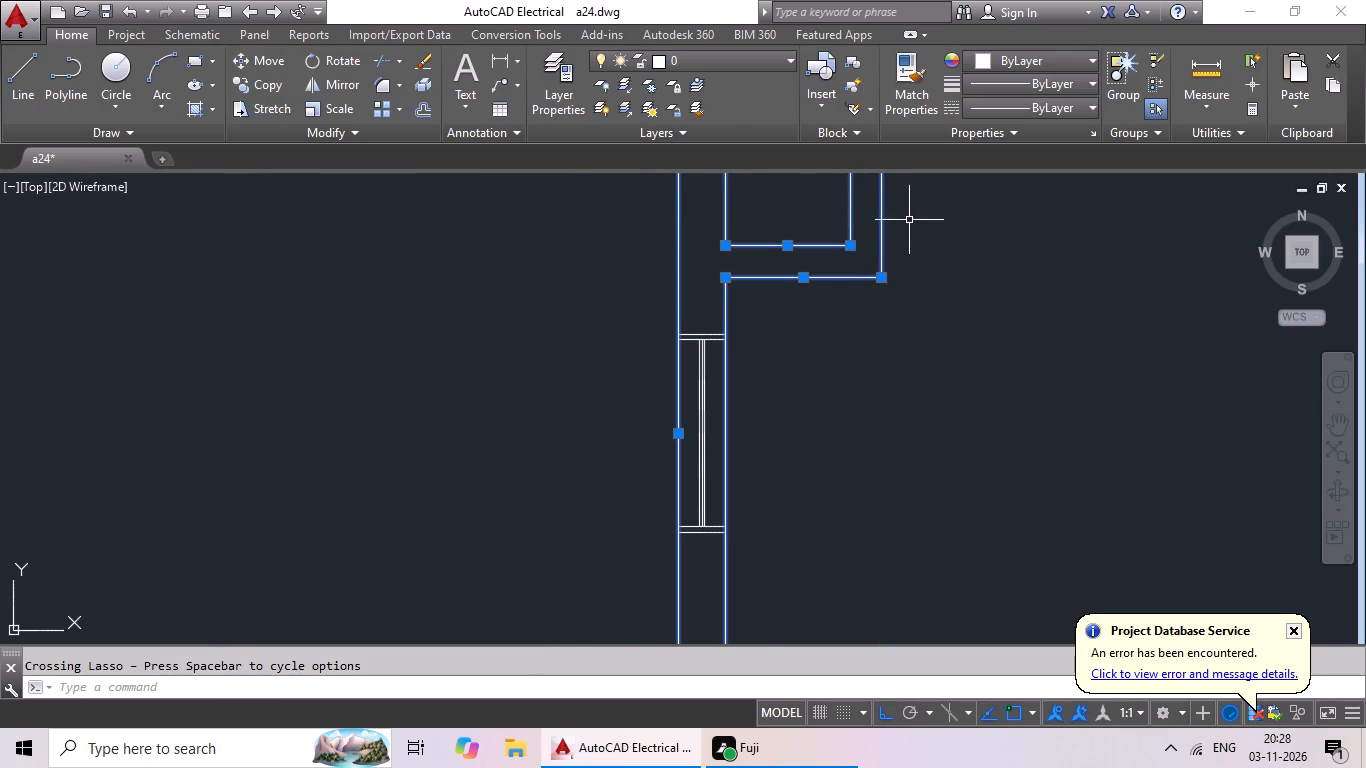
# Add the wall between the two small eastern rooms, with its door-side wall end and outer corner lines, to the selection.
pyautogui.moveTo(1007, 434); pyautogui.dragTo(972, 188, button='middle')
pyautogui.scroll(-2, 969, 195)
pyautogui.moveTo(988, 301); pyautogui.dragTo(962, 139, button='middle')
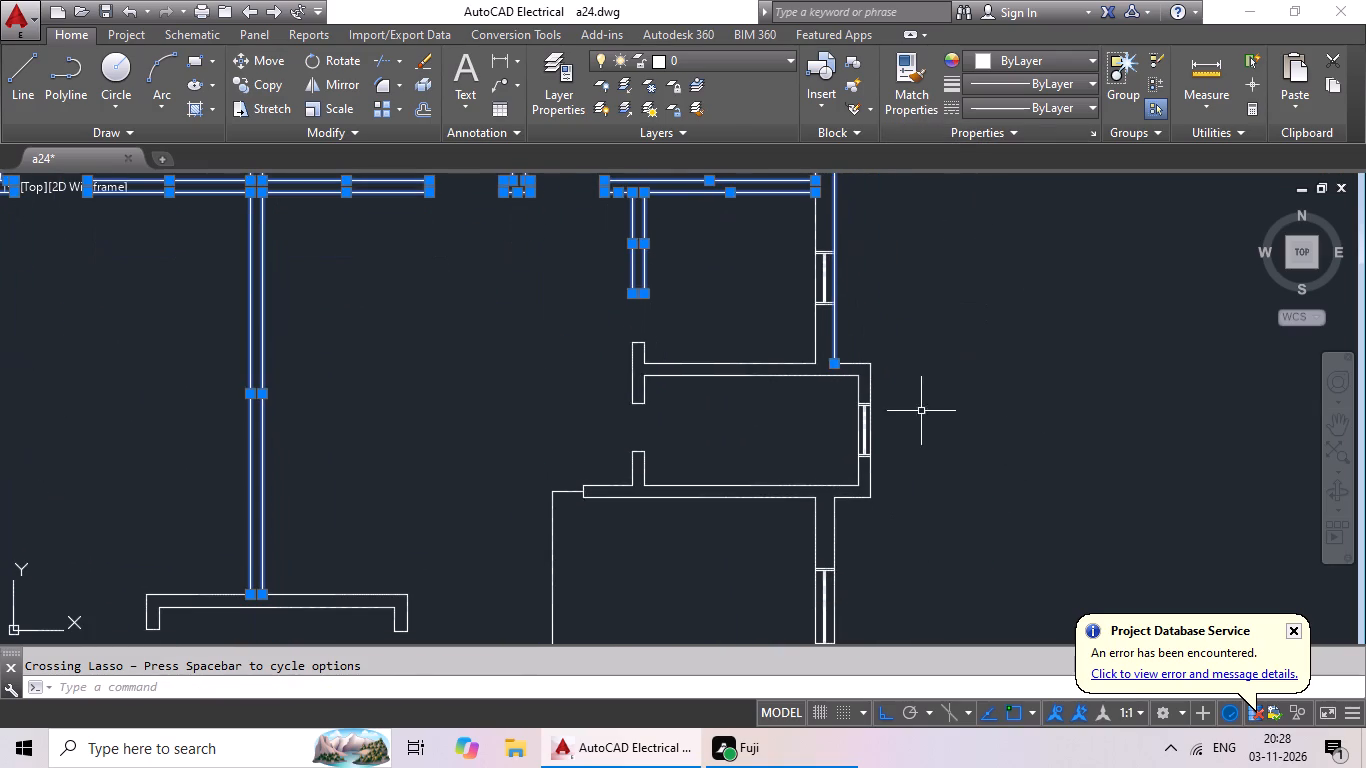
pyautogui.scroll(3, 919, 356)
pyautogui.moveTo(900, 274); pyautogui.dragTo(397, 265)
pyautogui.moveTo(444, 283); pyautogui.dragTo(1015, 254, button='middle')
pyautogui.moveTo(710, 243); pyautogui.dragTo(605, 388)
pyautogui.moveTo(647, 430); pyautogui.dragTo(703, 297, button='middle')
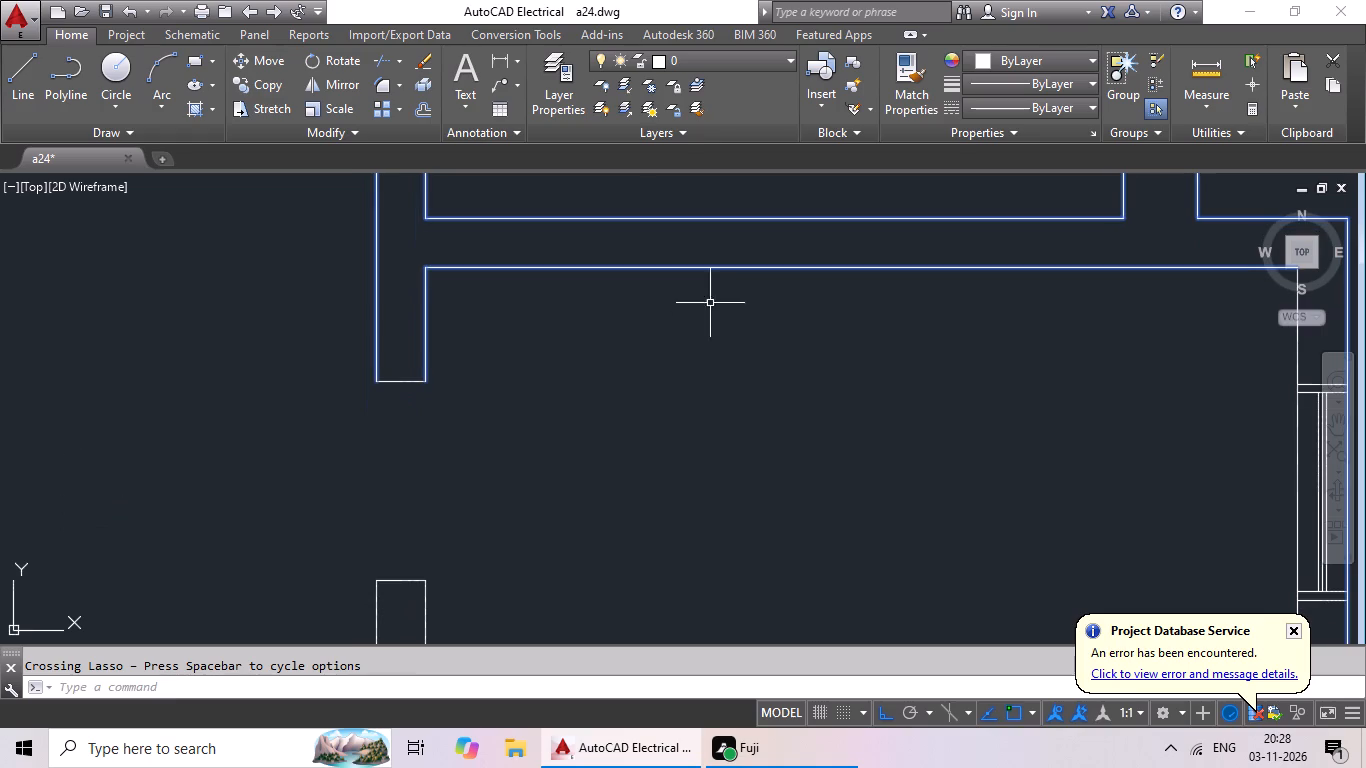
pyautogui.moveTo(702, 314); pyautogui.dragTo(294, 216)
# Add the walls around the large eastern room south of the small rooms to the selection, including its south window wall and the adjoining projection.
pyautogui.moveTo(747, 424); pyautogui.dragTo(716, 242, button='middle')
pyautogui.scroll(1, 713, 220)
pyautogui.scroll(-3, 750, 231)
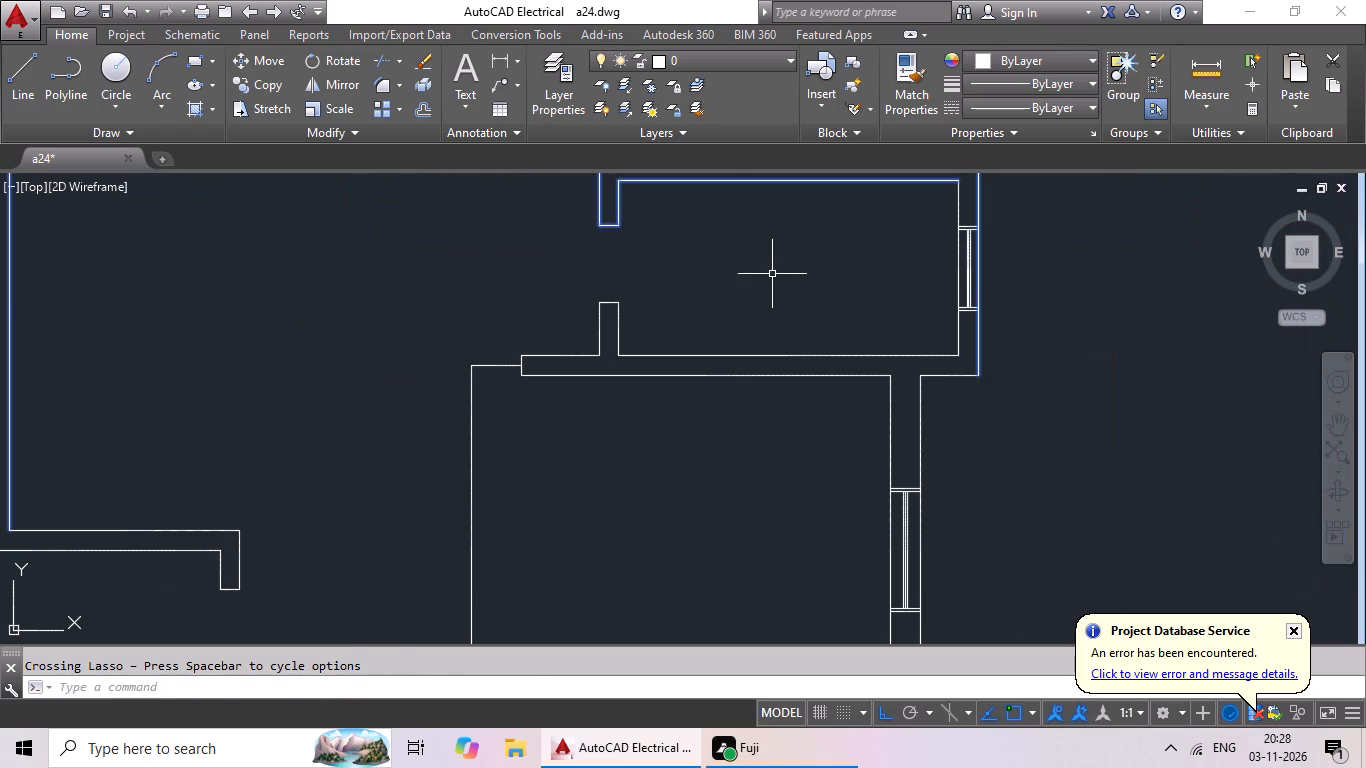
pyautogui.moveTo(774, 266); pyautogui.dragTo(686, 429)
pyautogui.moveTo(728, 430); pyautogui.dragTo(573, 420, button='middle')
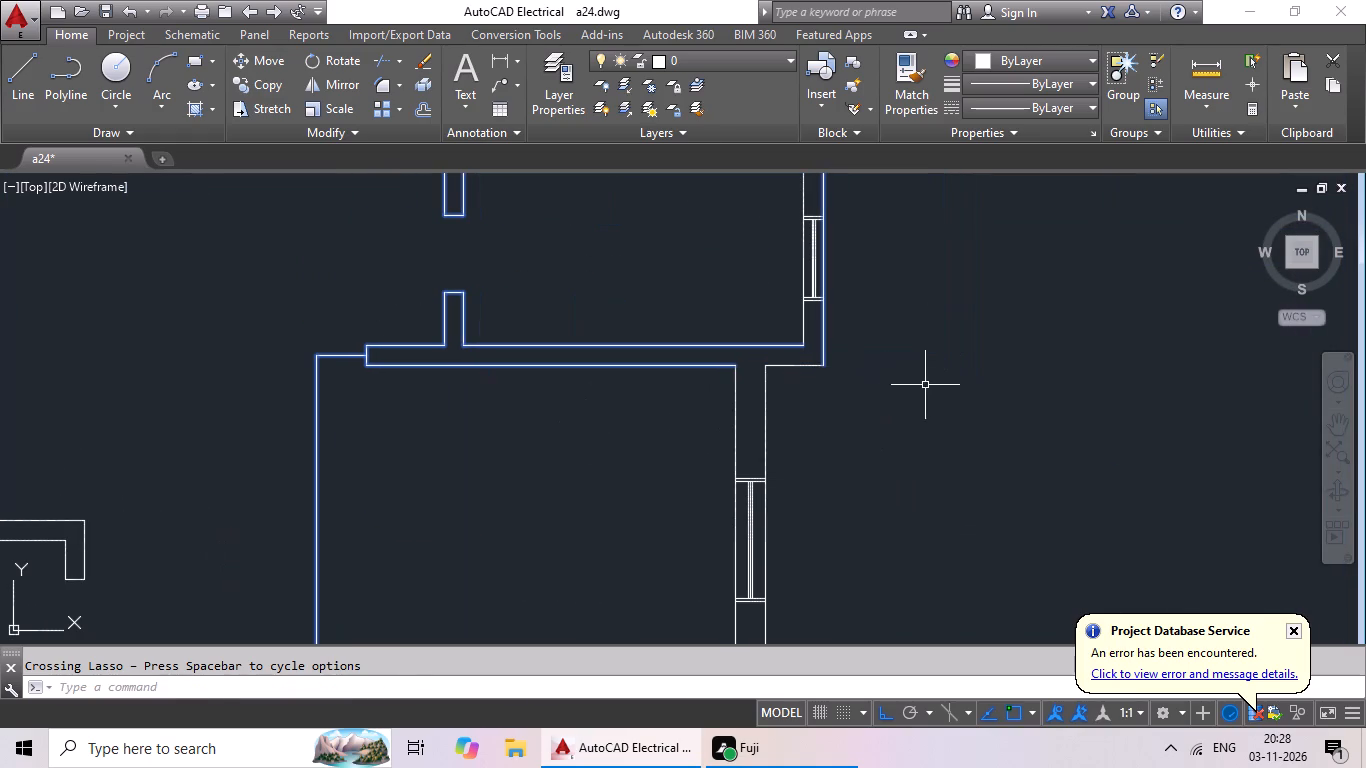
pyautogui.moveTo(934, 375); pyautogui.dragTo(725, 292)
pyautogui.scroll(-1, 924, 324)
pyautogui.moveTo(967, 378); pyautogui.dragTo(910, 295, button='middle')
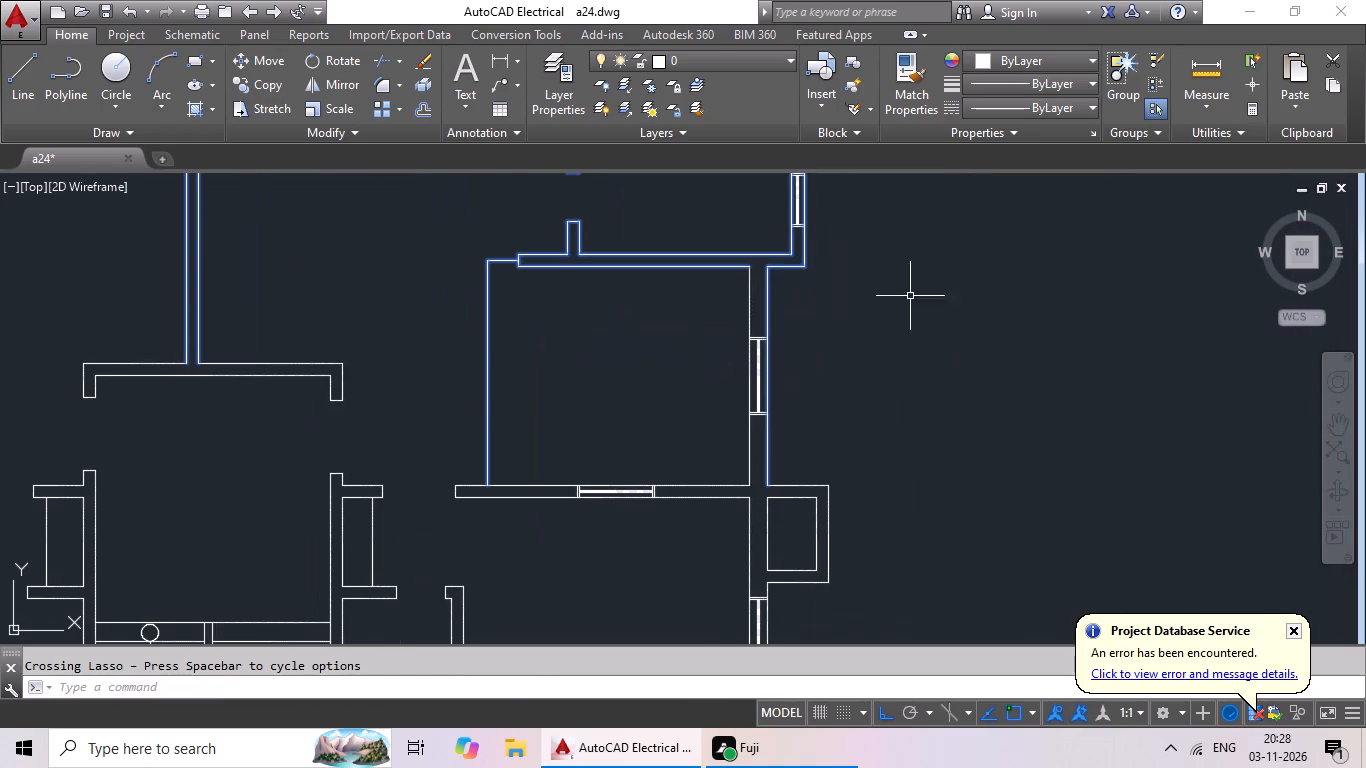
pyautogui.moveTo(921, 427); pyautogui.dragTo(708, 438)
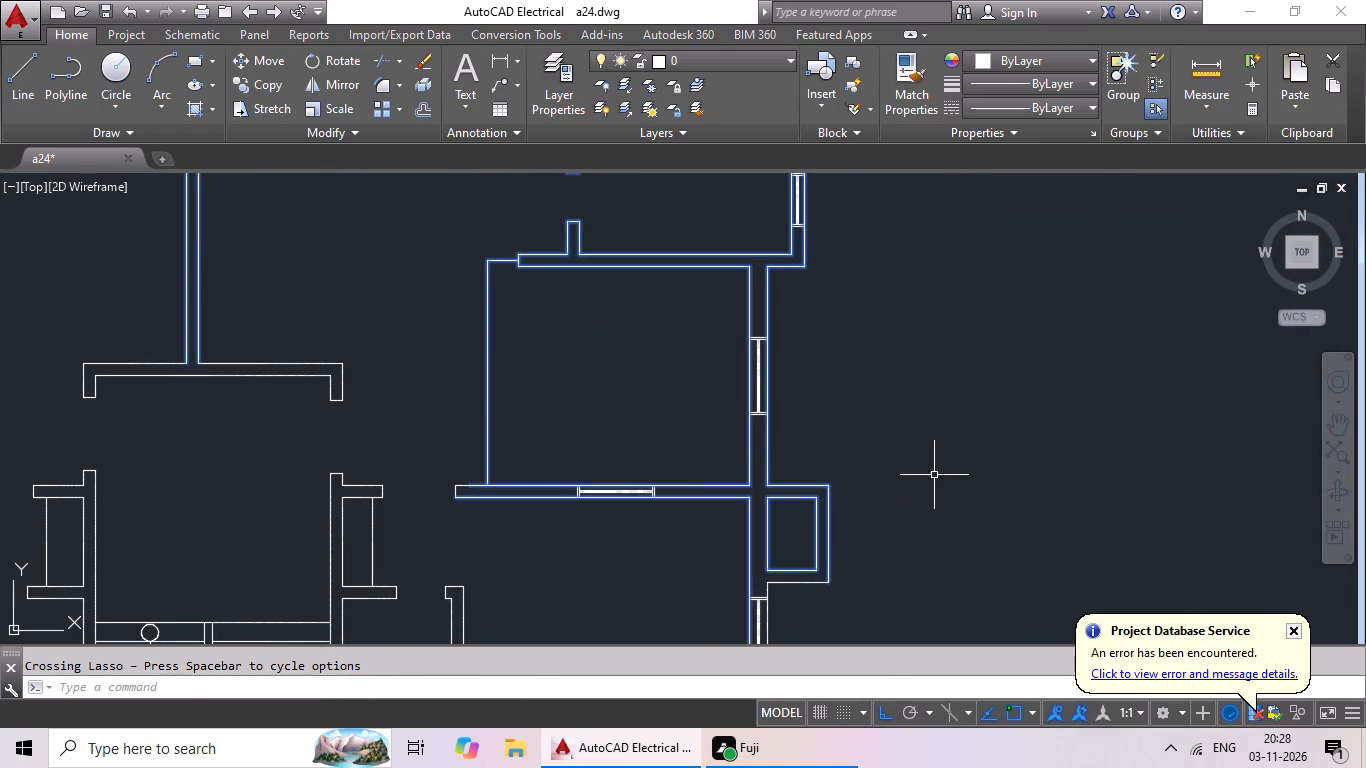
pyautogui.moveTo(636, 417); pyautogui.dragTo(575, 540)
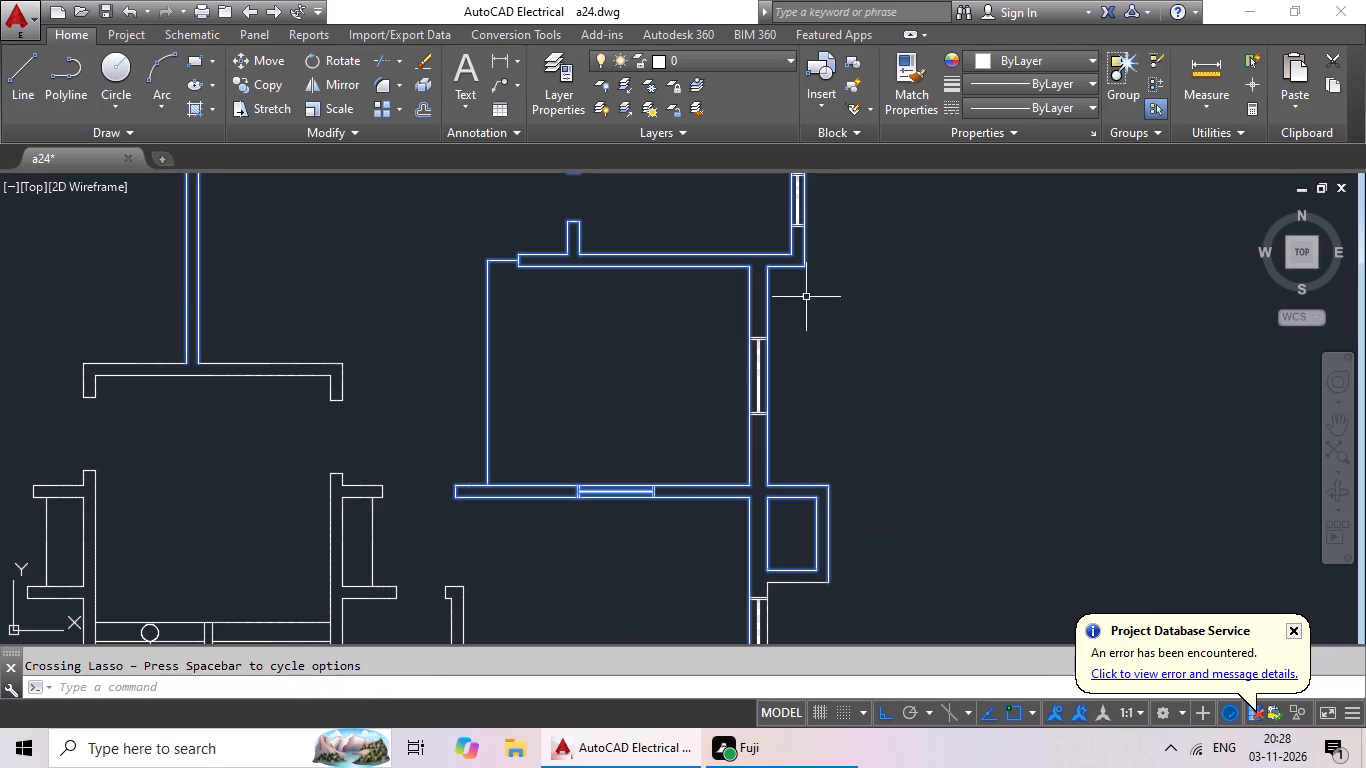
# Add the southeastern projection's south line and the outer east wall line below it to the selection.
pyautogui.scroll(3, 809, 294)
pyautogui.scroll(-1, 832, 302)
pyautogui.moveTo(830, 308); pyautogui.dragTo(780, 456, button='middle')
pyautogui.scroll(-2, 829, 368)
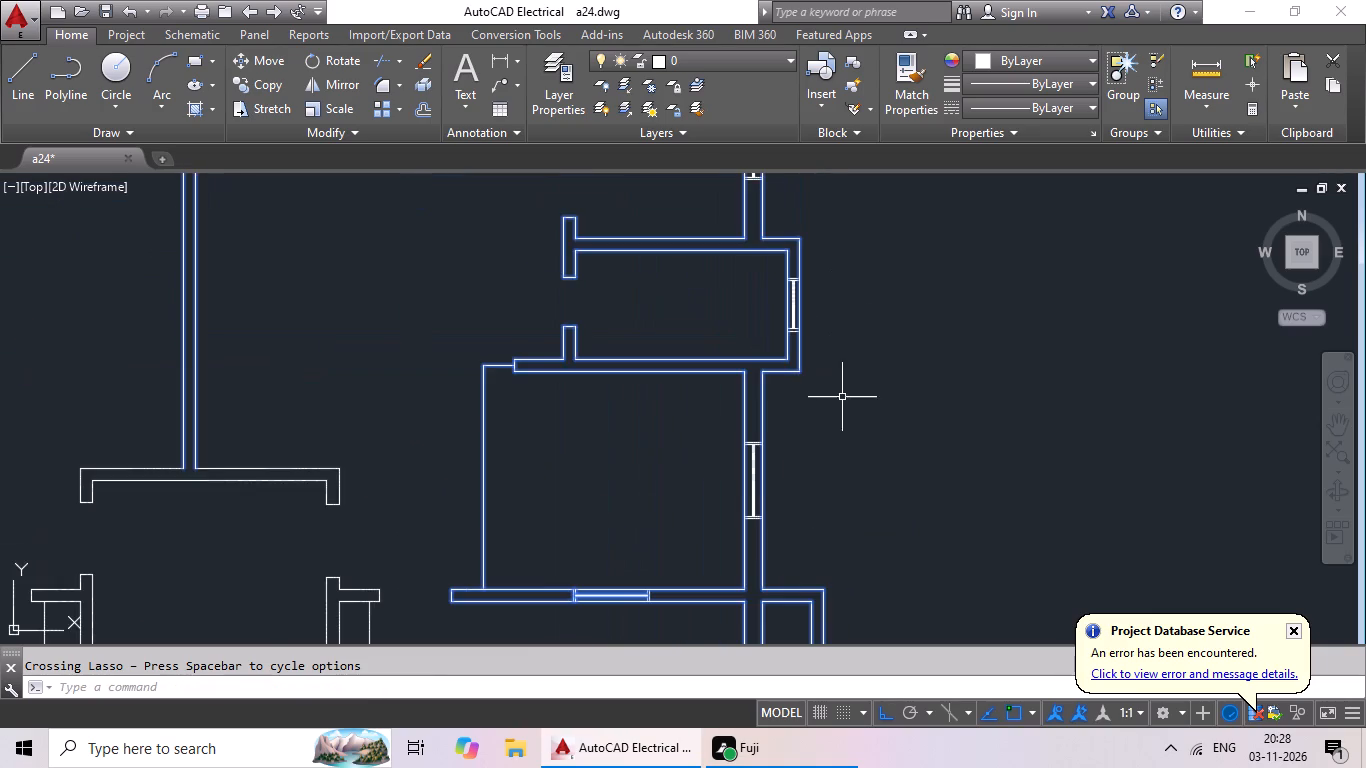
pyautogui.moveTo(848, 396); pyautogui.dragTo(870, 229, button='middle')
pyautogui.scroll(-1, 923, 340)
pyautogui.moveTo(922, 340); pyautogui.dragTo(915, 233, button='middle')
pyautogui.scroll(3, 918, 367)
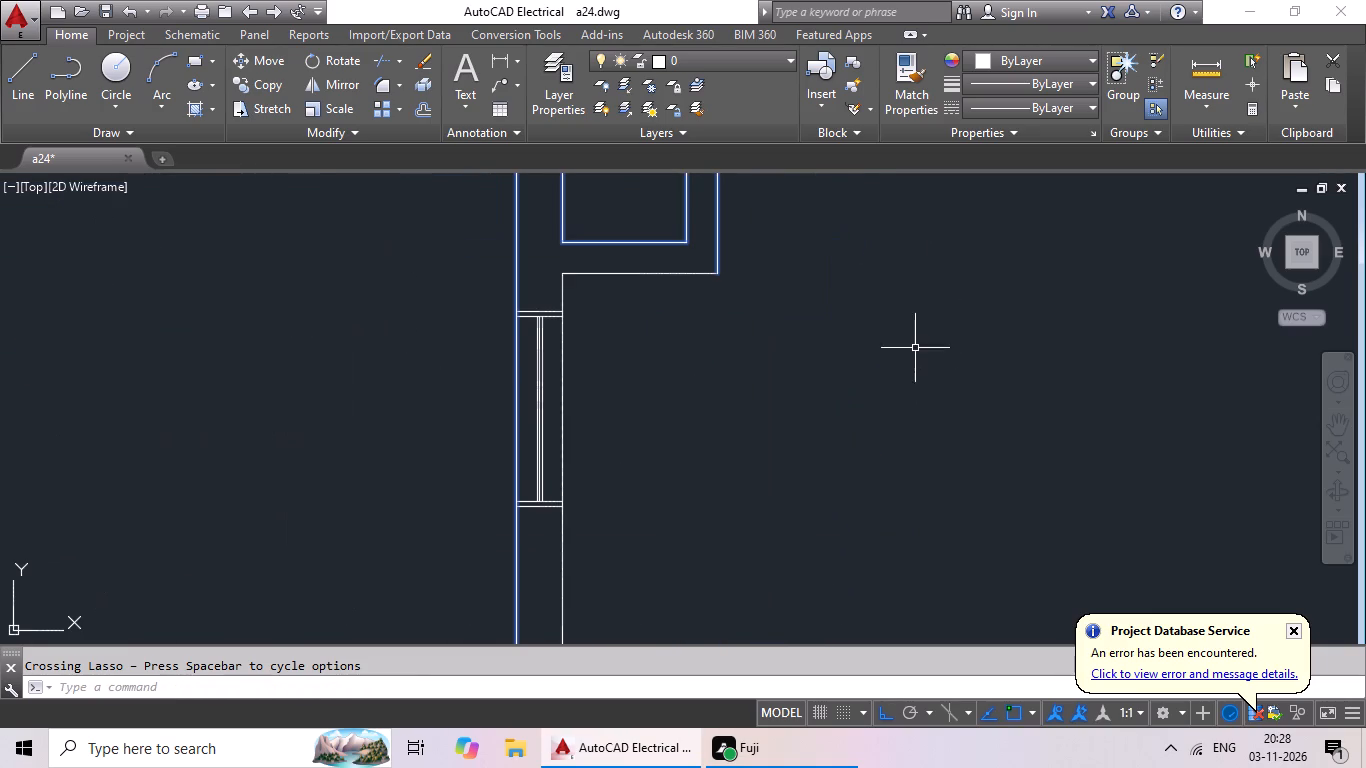
pyautogui.moveTo(914, 345); pyautogui.dragTo(854, 482, button='middle')
pyautogui.scroll(2, 508, 465)
pyautogui.moveTo(805, 414); pyautogui.dragTo(533, 313)
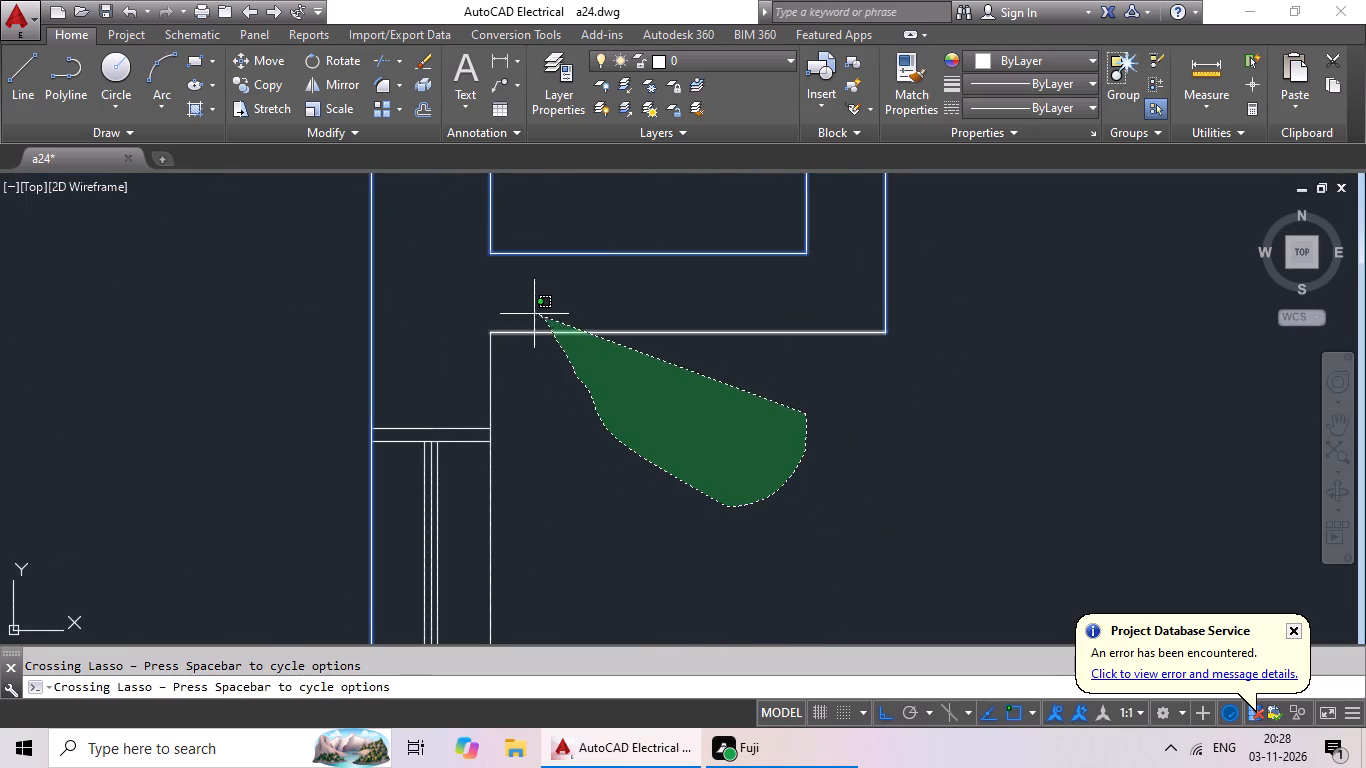
pyautogui.moveTo(533, 313); pyautogui.dragTo(465, 365)
# Add the southeastern room's walls and the door-side west wall of the large room north of it to the selection.
pyautogui.scroll(-2, 702, 387)
pyautogui.moveTo(719, 434); pyautogui.dragTo(753, 221, button='middle')
pyautogui.scroll(-2, 762, 327)
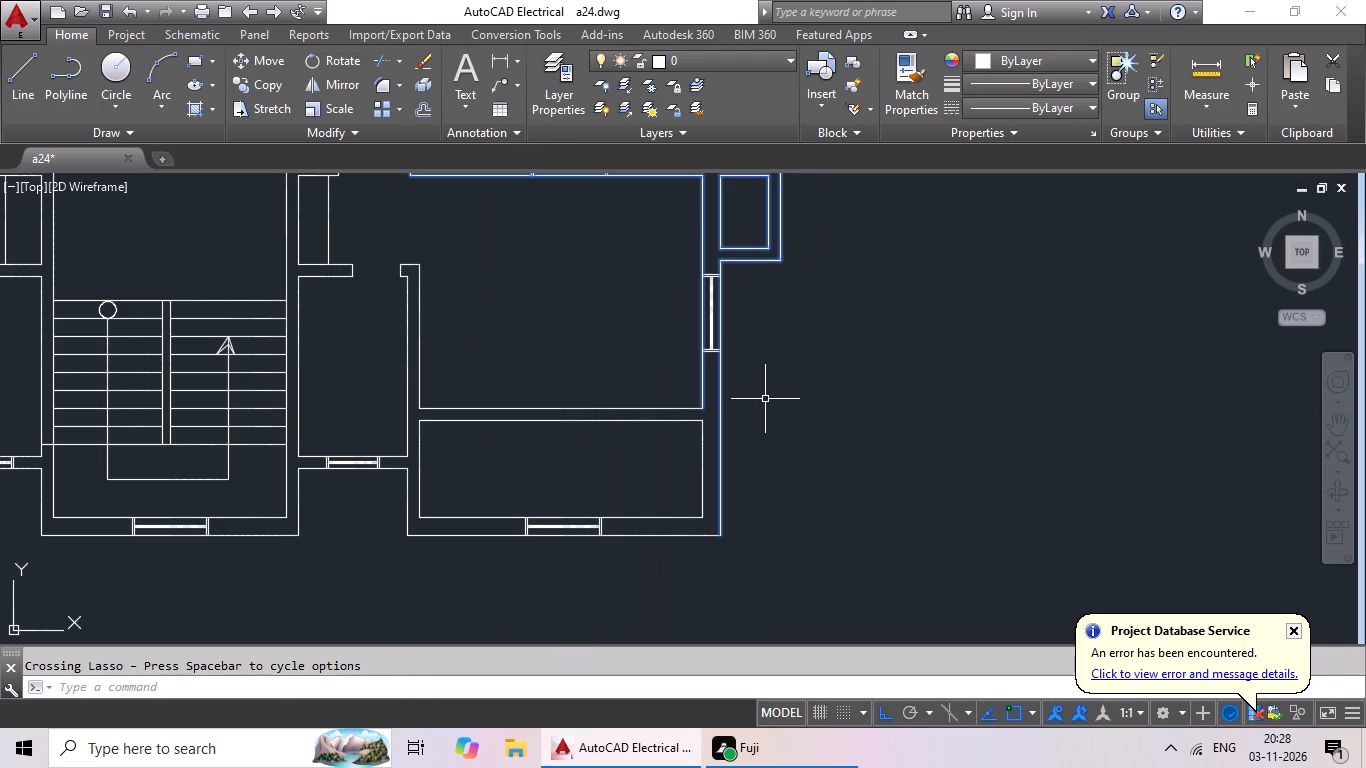
pyautogui.moveTo(825, 445); pyautogui.dragTo(605, 293)
pyautogui.moveTo(612, 300); pyautogui.dragTo(782, 288, button='middle')
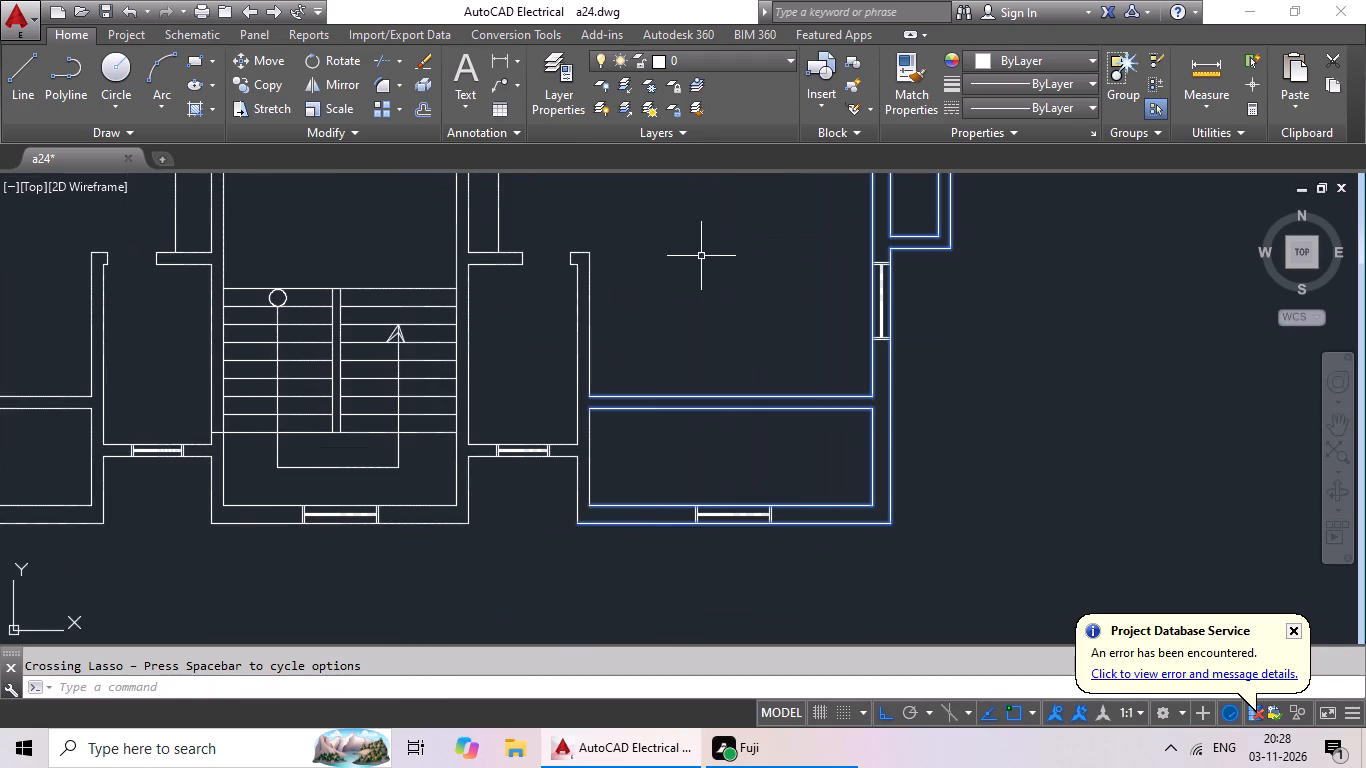
pyautogui.moveTo(696, 250); pyautogui.dragTo(631, 388)
pyautogui.moveTo(703, 223); pyautogui.dragTo(560, 237)
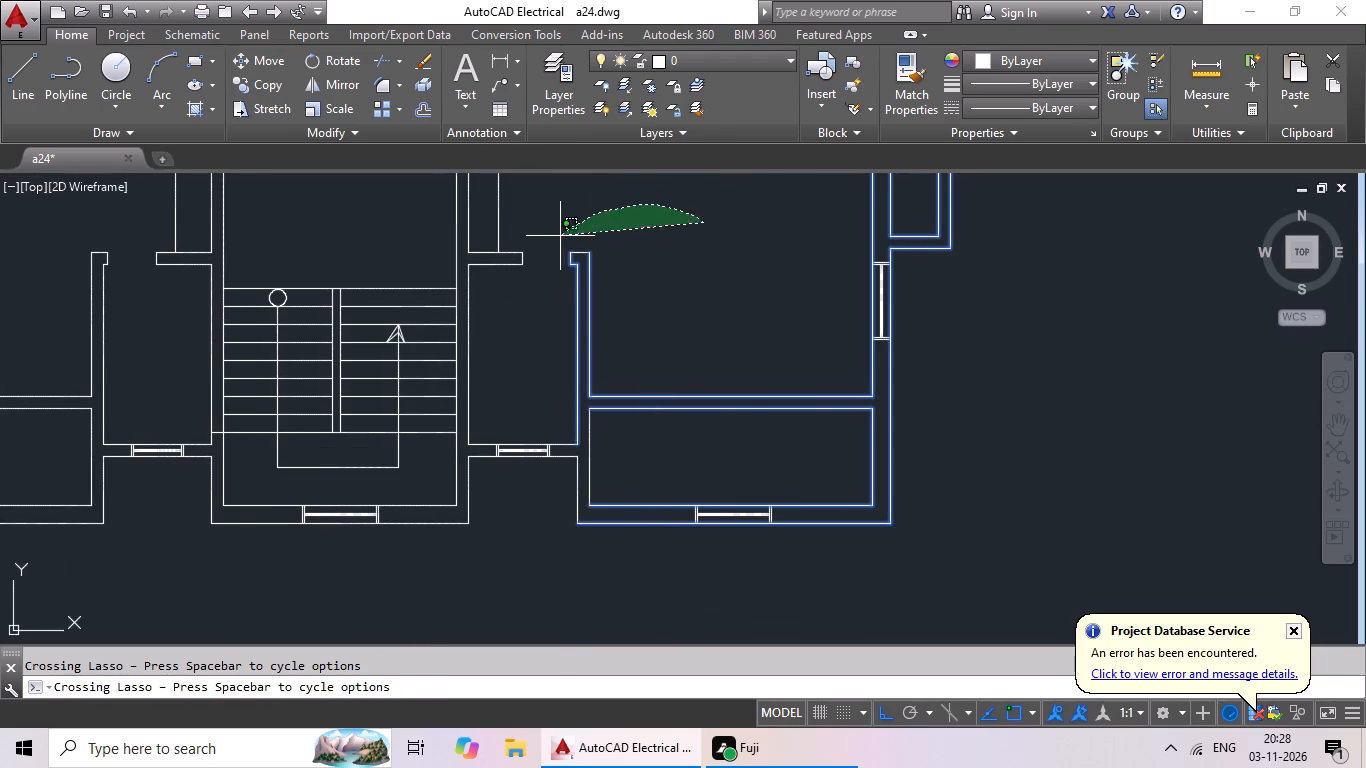
pyautogui.moveTo(560, 237); pyautogui.dragTo(702, 313)
# Add the southeastern room's west wall lines and the short window wall toward the stairwell to the selection, leaving out the window.
pyautogui.moveTo(679, 380); pyautogui.dragTo(725, 291, button='middle')
pyautogui.scroll(3, 672, 354)
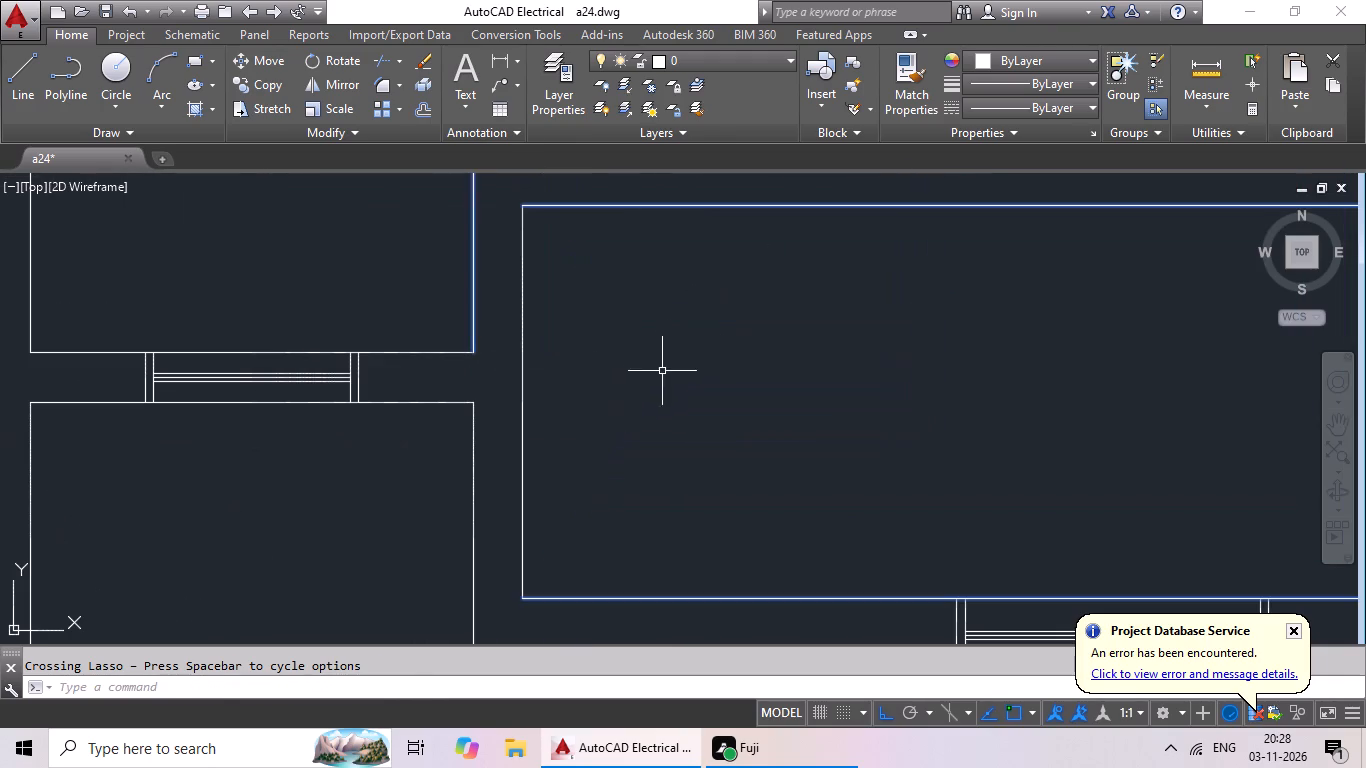
pyautogui.moveTo(663, 371); pyautogui.dragTo(390, 513)
pyautogui.moveTo(463, 270); pyautogui.dragTo(413, 474)
pyautogui.scroll(-2, 657, 458)
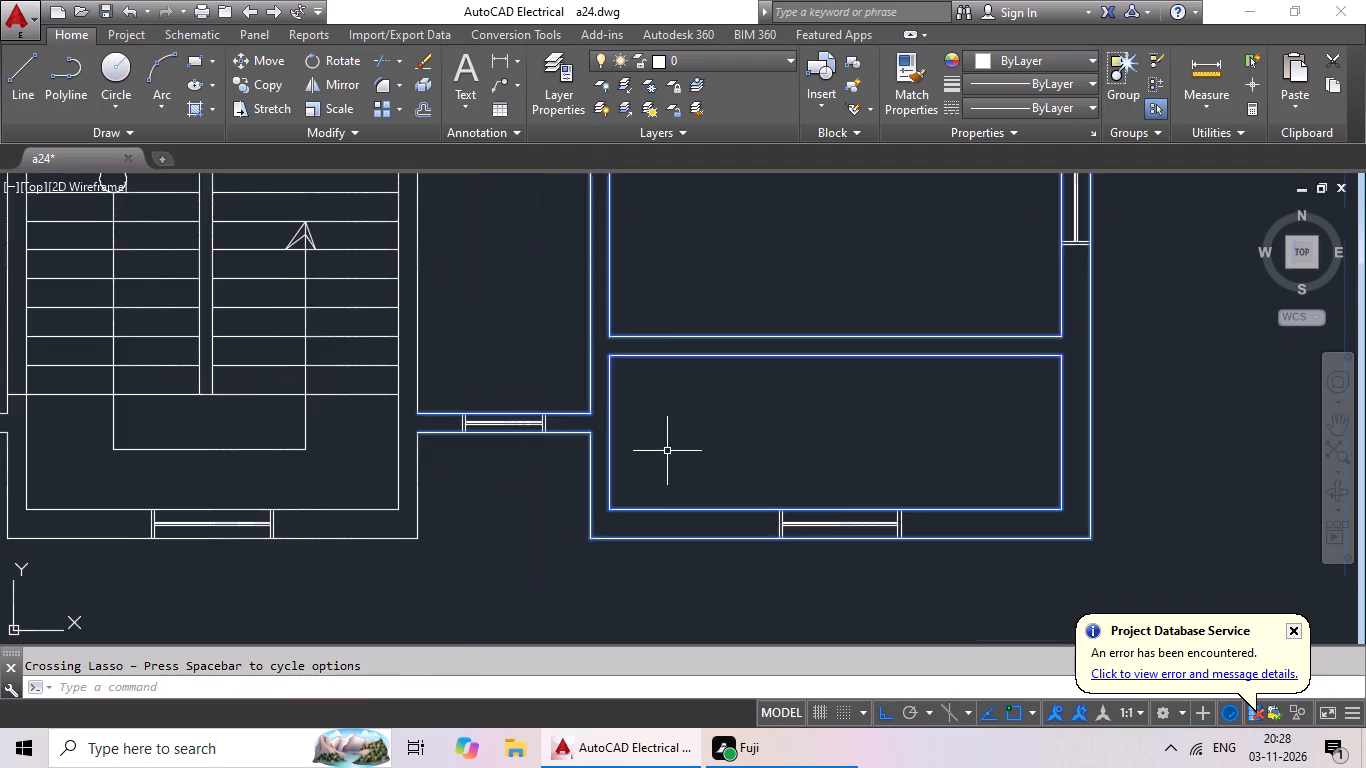
# Add the stairwell's east and south wall lines to the selection.
pyautogui.moveTo(667, 451); pyautogui.dragTo(790, 371, button='middle')
pyautogui.scroll(3, 523, 415)
pyautogui.moveTo(716, 358); pyautogui.dragTo(421, 363)
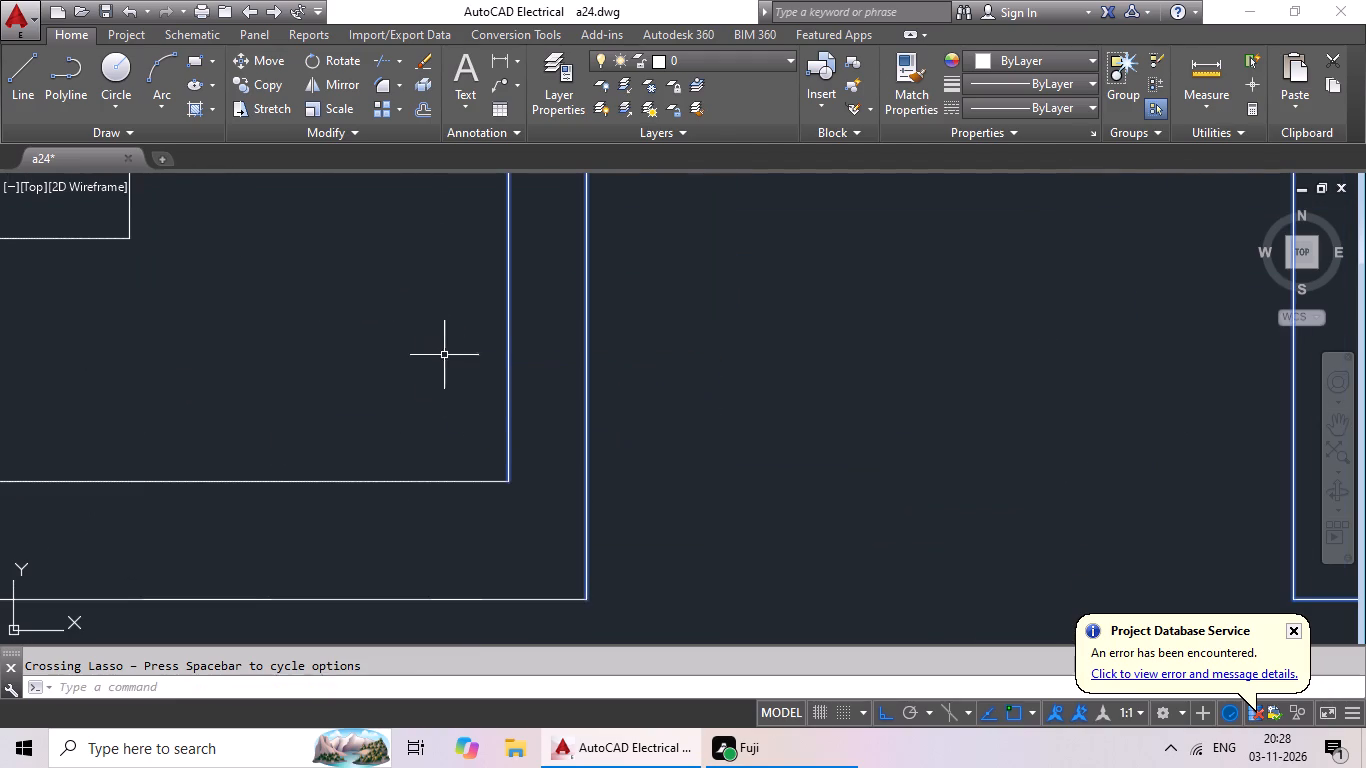
pyautogui.moveTo(445, 354); pyautogui.dragTo(229, 603)
pyautogui.scroll(-3, 486, 489)
pyautogui.moveTo(592, 489); pyautogui.dragTo(574, 569, button='middle')
pyautogui.scroll(3, 507, 399)
pyautogui.moveTo(593, 355); pyautogui.dragTo(198, 452)
pyautogui.scroll(-3, 649, 411)
# Add the two door-side stubs east of the stairwell and the lobby wall north of the stairs to the selection.
pyautogui.moveTo(670, 403); pyautogui.dragTo(612, 579, button='middle')
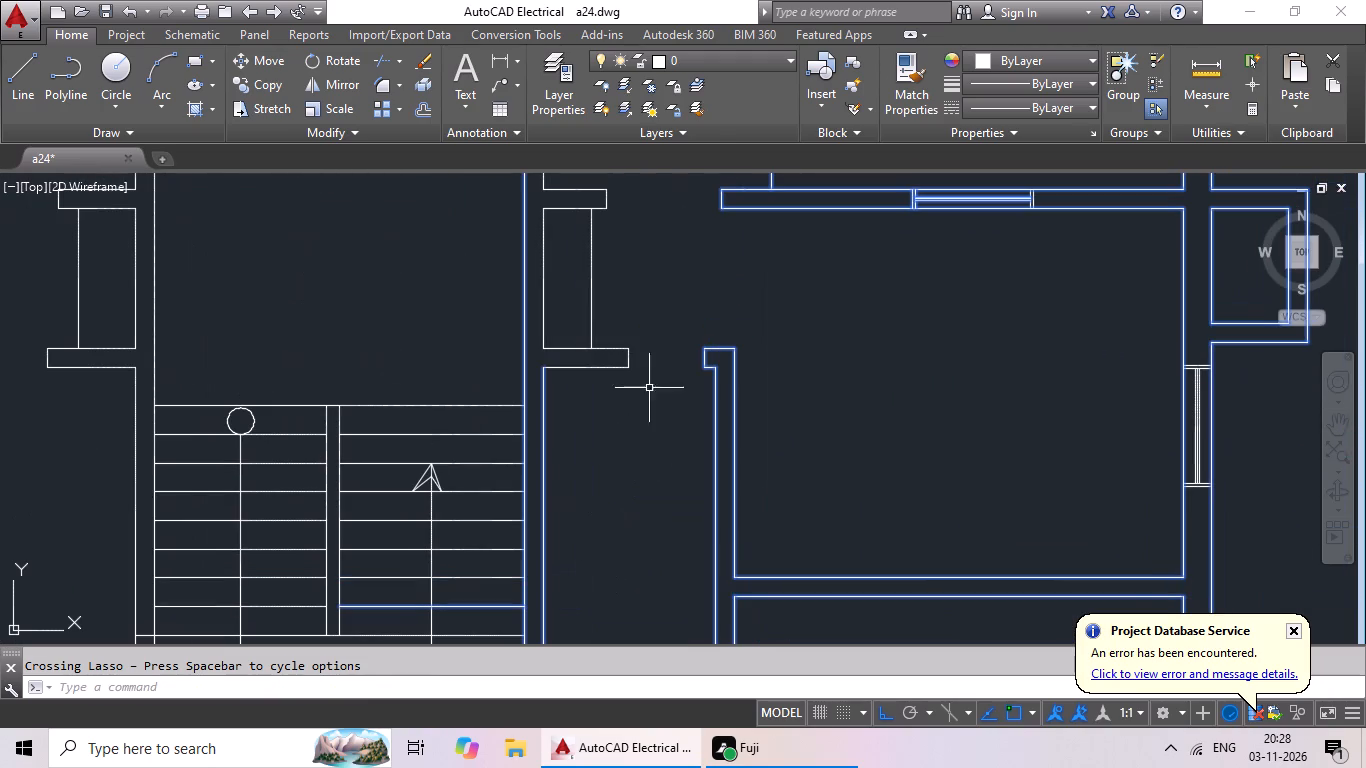
pyautogui.moveTo(680, 275); pyautogui.dragTo(497, 317)
pyautogui.moveTo(657, 403); pyautogui.dragTo(601, 555, button='middle')
pyautogui.moveTo(595, 297); pyautogui.dragTo(614, 431)
pyautogui.scroll(-1, 641, 419)
pyautogui.moveTo(642, 421); pyautogui.dragTo(629, 509, button='middle')
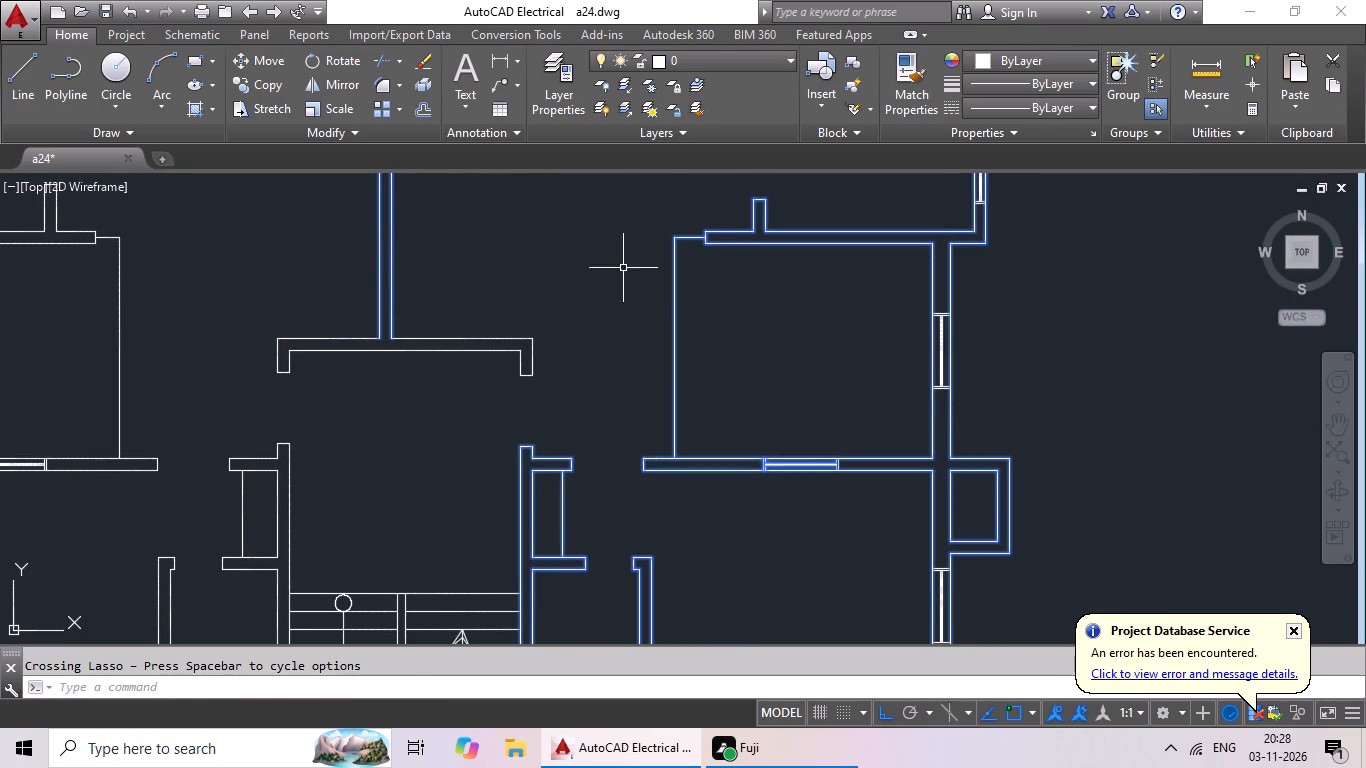
pyautogui.moveTo(623, 268); pyautogui.dragTo(234, 323)
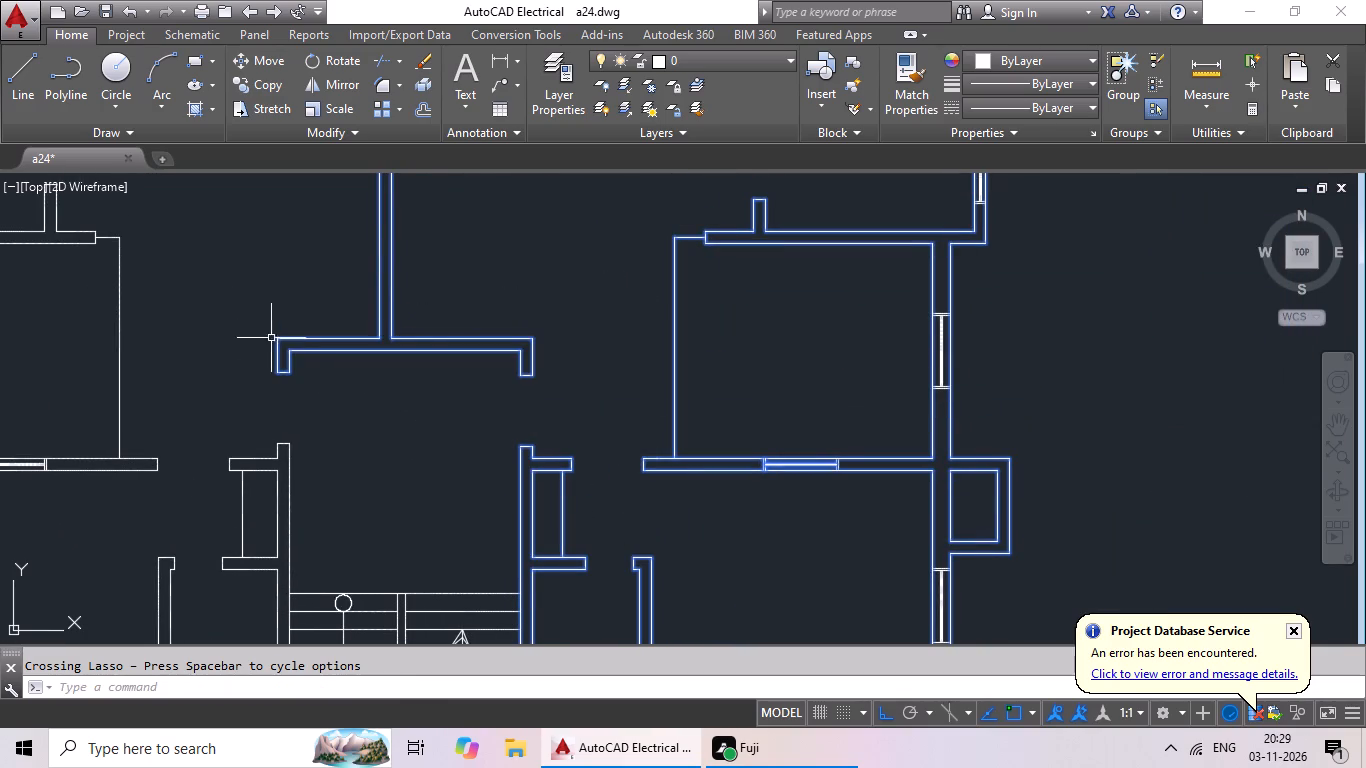
# Add the stairwell's west wall with its two door-side stubs and most of the stair lines to the selection.
pyautogui.moveTo(288, 405); pyautogui.dragTo(421, 352, button='middle')
pyautogui.scroll(1, 426, 354)
pyautogui.moveTo(432, 394); pyautogui.dragTo(454, 273, button='middle')
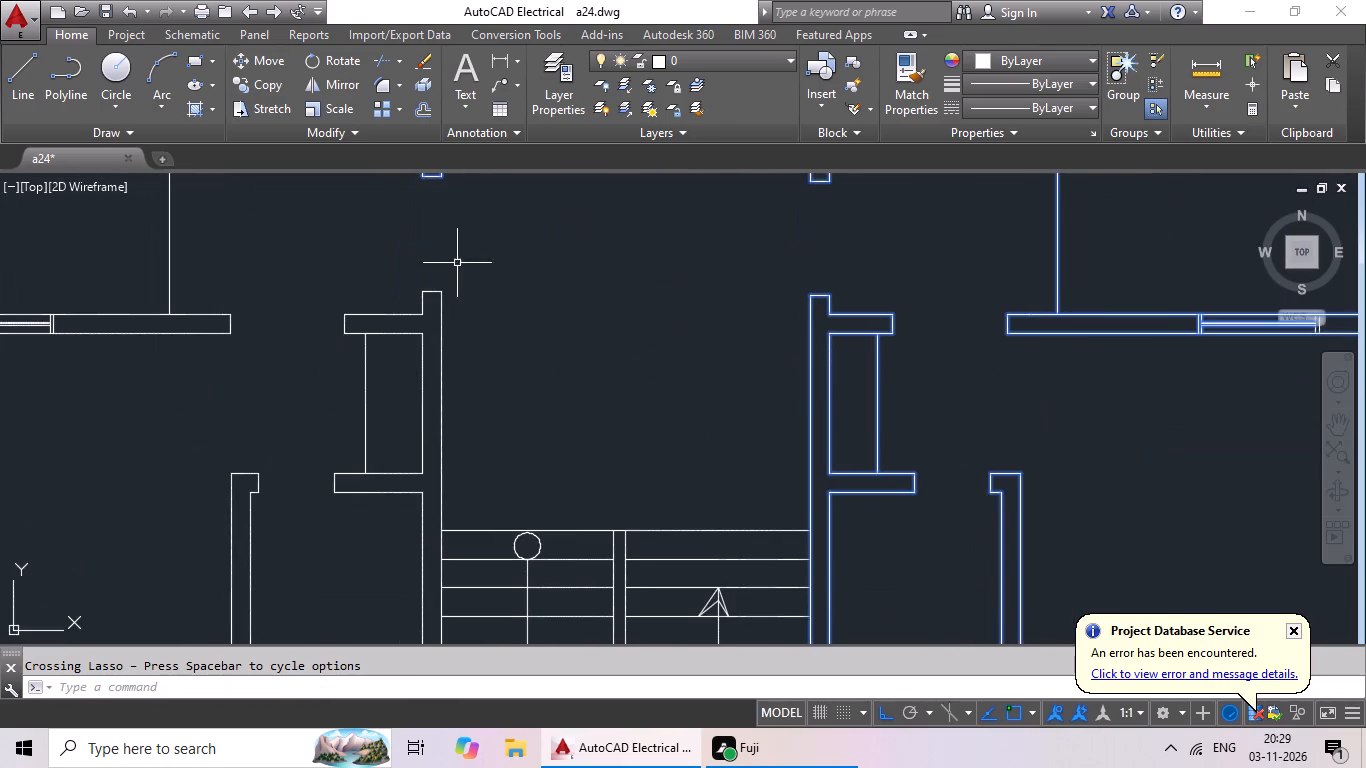
pyautogui.scroll(-1, 464, 285)
pyautogui.moveTo(510, 274); pyautogui.dragTo(361, 353)
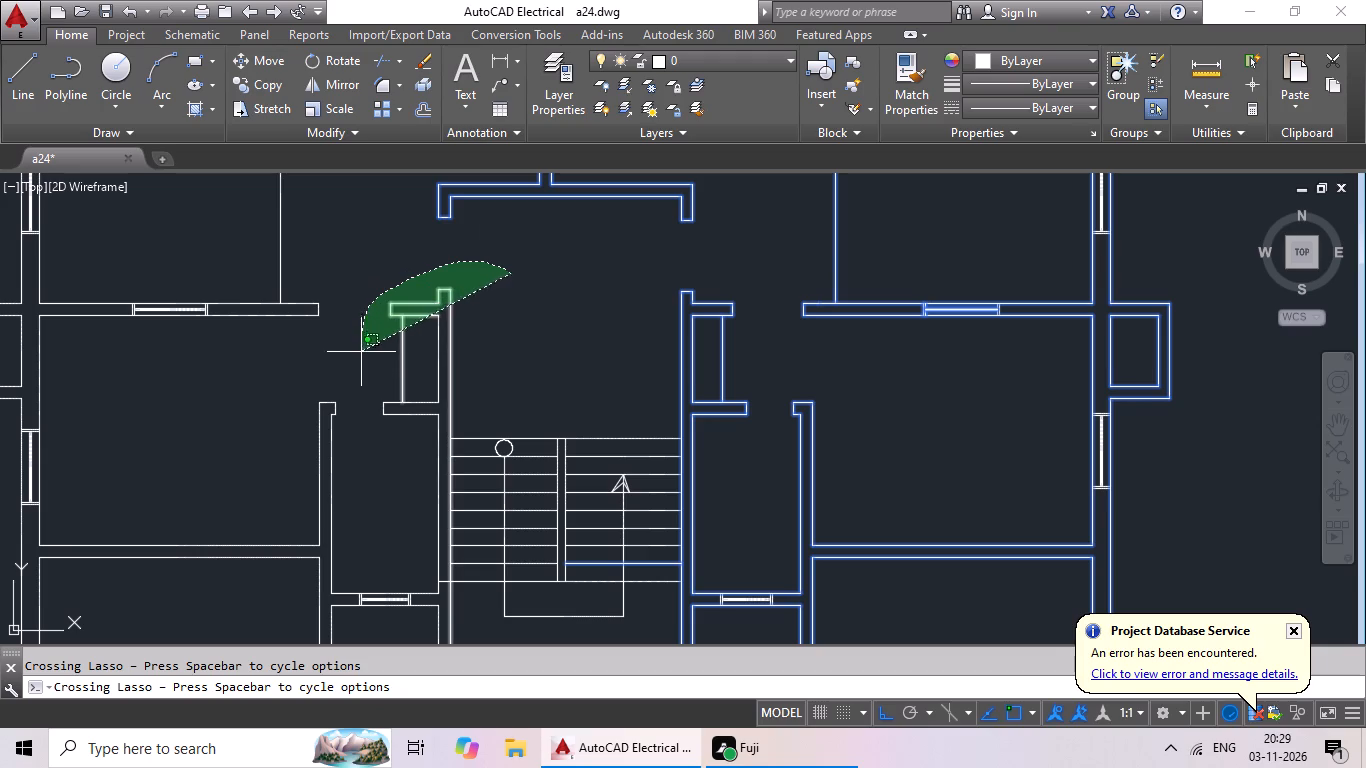
pyautogui.moveTo(361, 353); pyautogui.dragTo(705, 543)
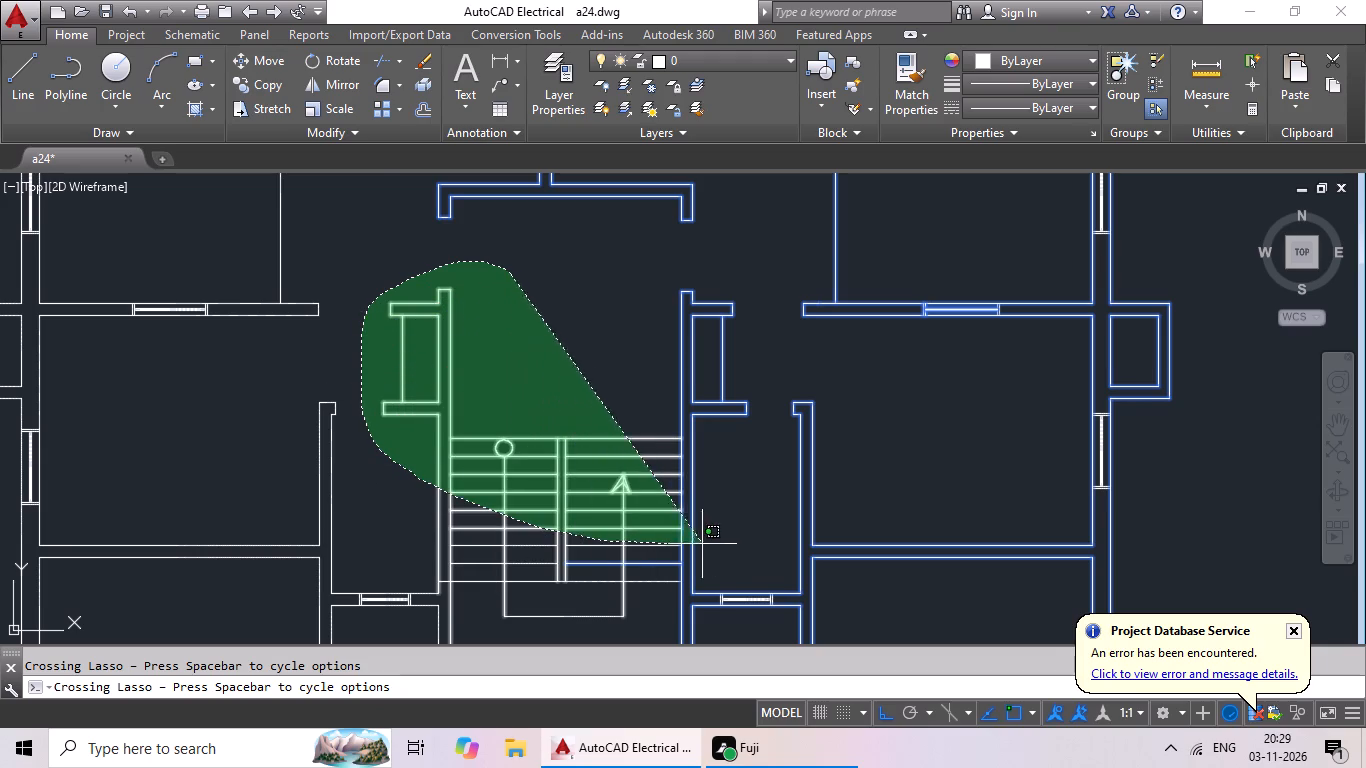
pyautogui.moveTo(705, 543); pyautogui.dragTo(789, 498)
# Add the remaining stair treads and the landing lines to the selection.
pyautogui.moveTo(758, 503); pyautogui.dragTo(786, 377, button='middle')
pyautogui.scroll(2, 775, 385)
pyautogui.moveTo(728, 402); pyautogui.dragTo(734, 396, button='middle')
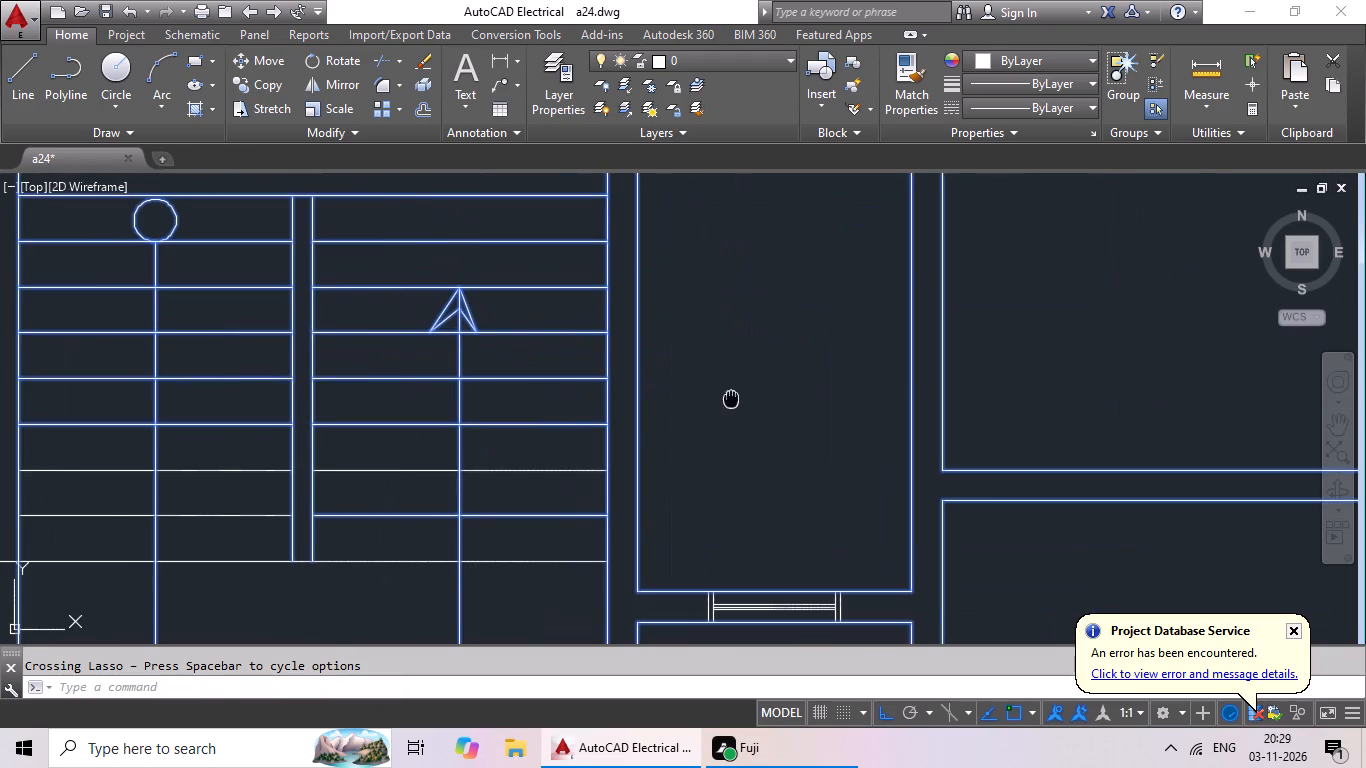
pyautogui.moveTo(734, 396); pyautogui.dragTo(845, 279, button='middle')
pyautogui.moveTo(862, 287); pyautogui.dragTo(240, 400)
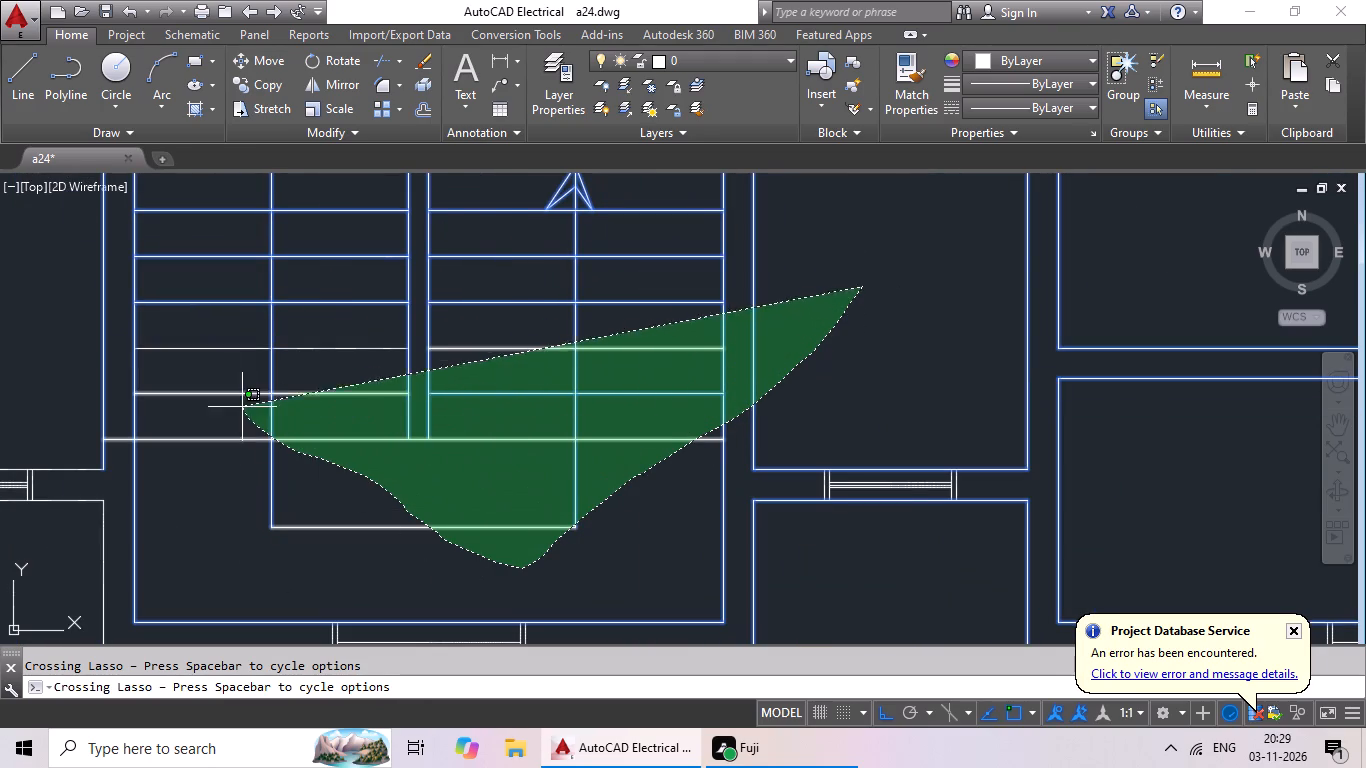
pyautogui.moveTo(240, 400); pyautogui.dragTo(224, 325)
# Add the stairwell's outer west line and the short window wall west of it to the selection, leaving out the window.
pyautogui.scroll(-2, 842, 340)
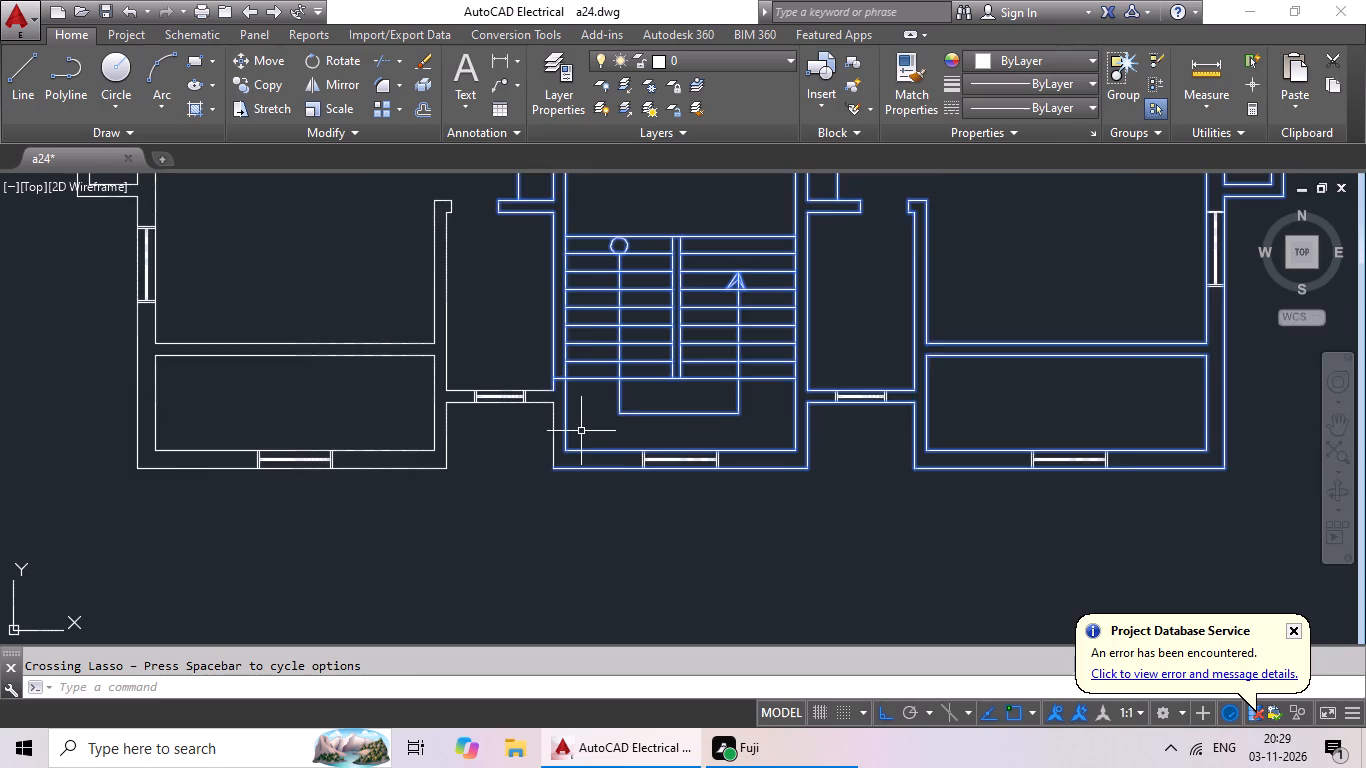
pyautogui.scroll(2, 581, 431)
pyautogui.moveTo(604, 368); pyautogui.dragTo(388, 467)
pyautogui.moveTo(479, 264); pyautogui.dragTo(447, 458)
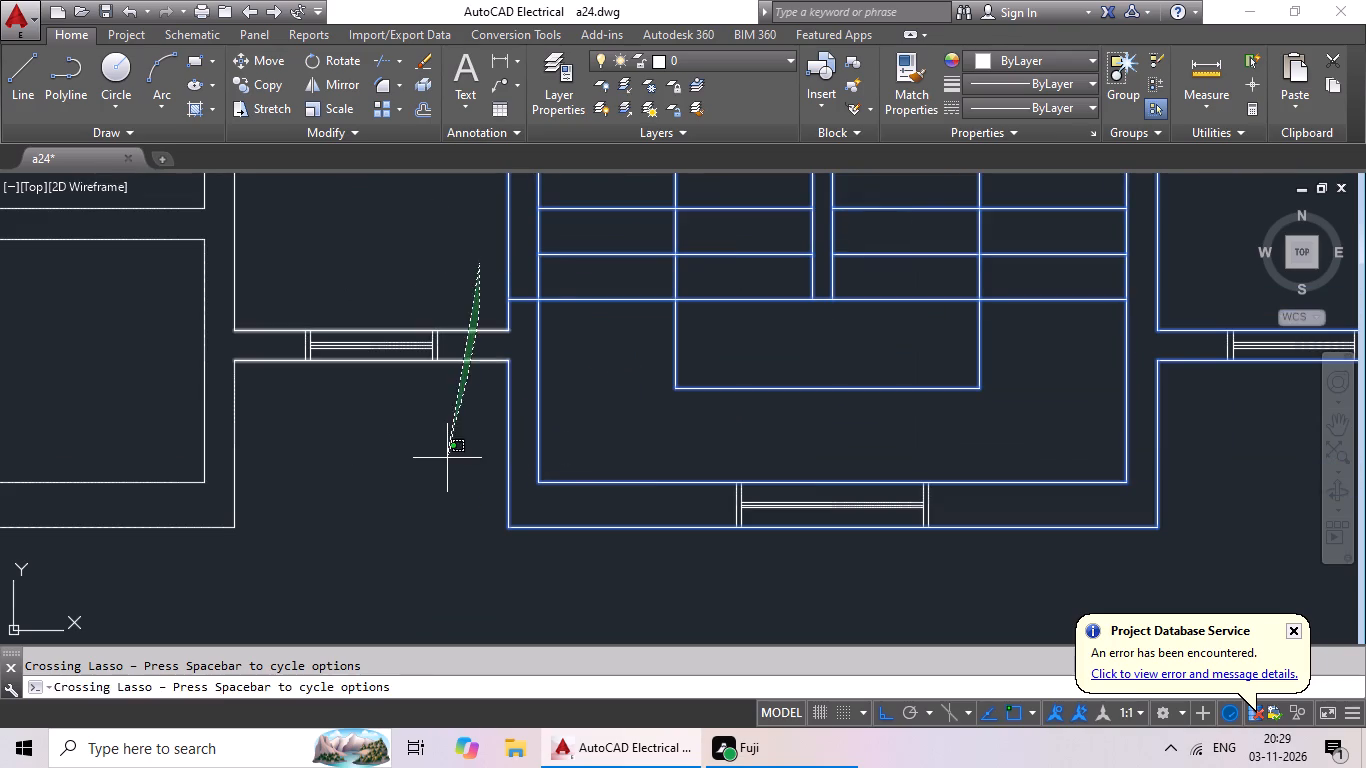
pyautogui.moveTo(447, 458); pyautogui.dragTo(444, 461)
# Add the southwestern room's walls, including the wall shared with the large room north of it, to the selection.
pyautogui.moveTo(439, 493); pyautogui.dragTo(677, 439, button='middle')
pyautogui.moveTo(587, 396); pyautogui.dragTo(293, 311)
pyautogui.moveTo(344, 316); pyautogui.dragTo(509, 511, button='middle')
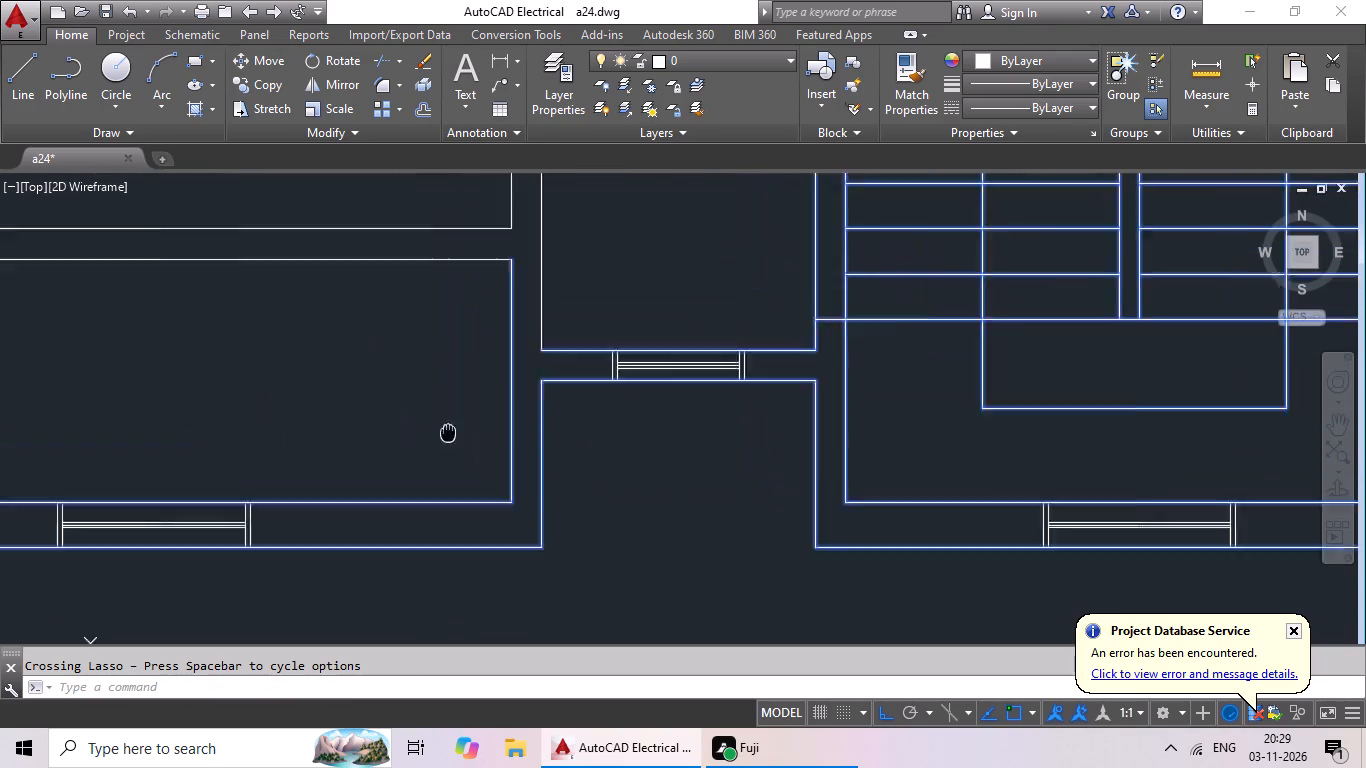
pyautogui.moveTo(509, 511); pyautogui.dragTo(579, 599, button='middle')
pyautogui.moveTo(831, 375); pyautogui.dragTo(347, 386)
pyautogui.moveTo(437, 408); pyautogui.dragTo(752, 362, button='middle')
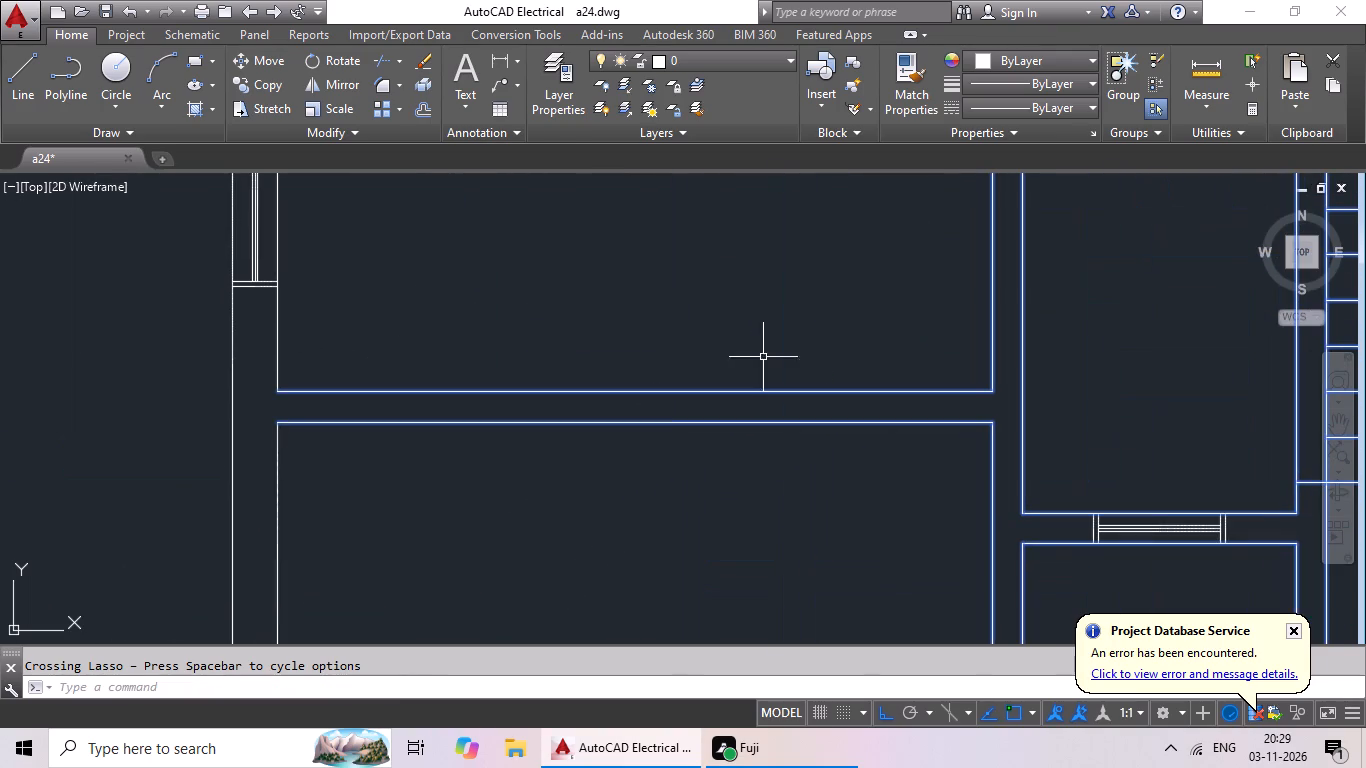
pyautogui.moveTo(675, 326); pyautogui.dragTo(143, 432)
# Add the large western room's door-side wall end and its north wall lines to the selection, leaving out the window.
pyautogui.scroll(-2, 645, 471)
pyautogui.moveTo(654, 489); pyautogui.dragTo(600, 581, button='middle')
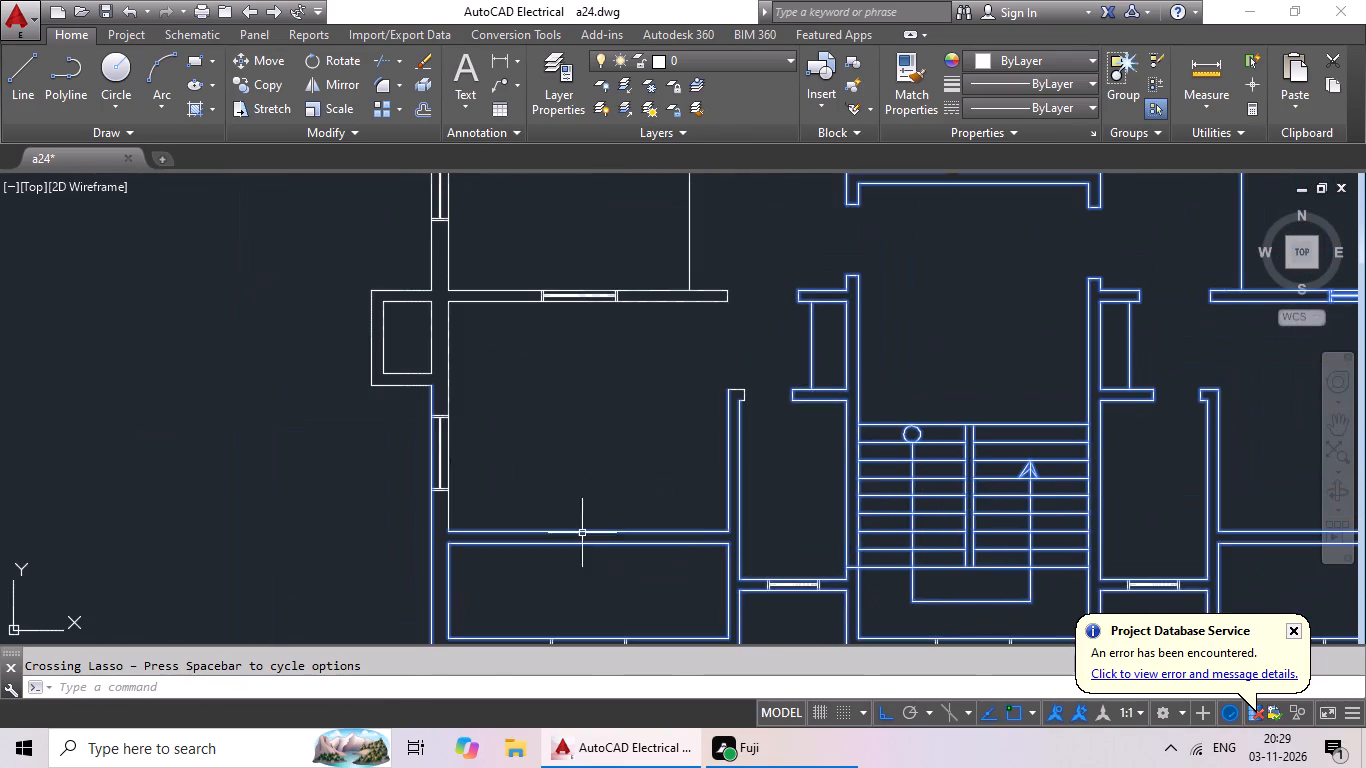
pyautogui.moveTo(570, 382); pyautogui.dragTo(590, 466, button='middle')
pyautogui.moveTo(944, 345); pyautogui.dragTo(703, 446)
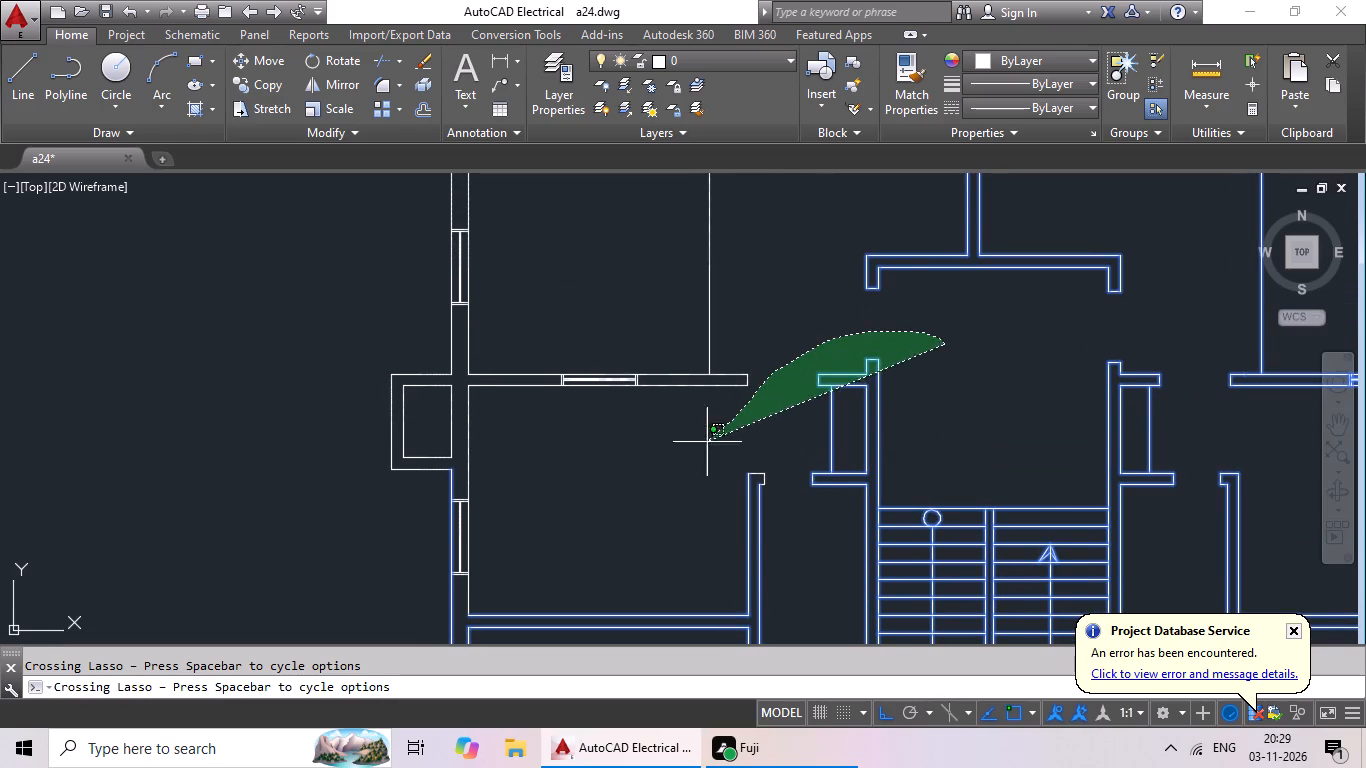
pyautogui.moveTo(703, 446); pyautogui.dragTo(860, 521)
pyautogui.moveTo(979, 392); pyautogui.dragTo(971, 478, button='middle')
pyautogui.moveTo(810, 388); pyautogui.dragTo(671, 433)
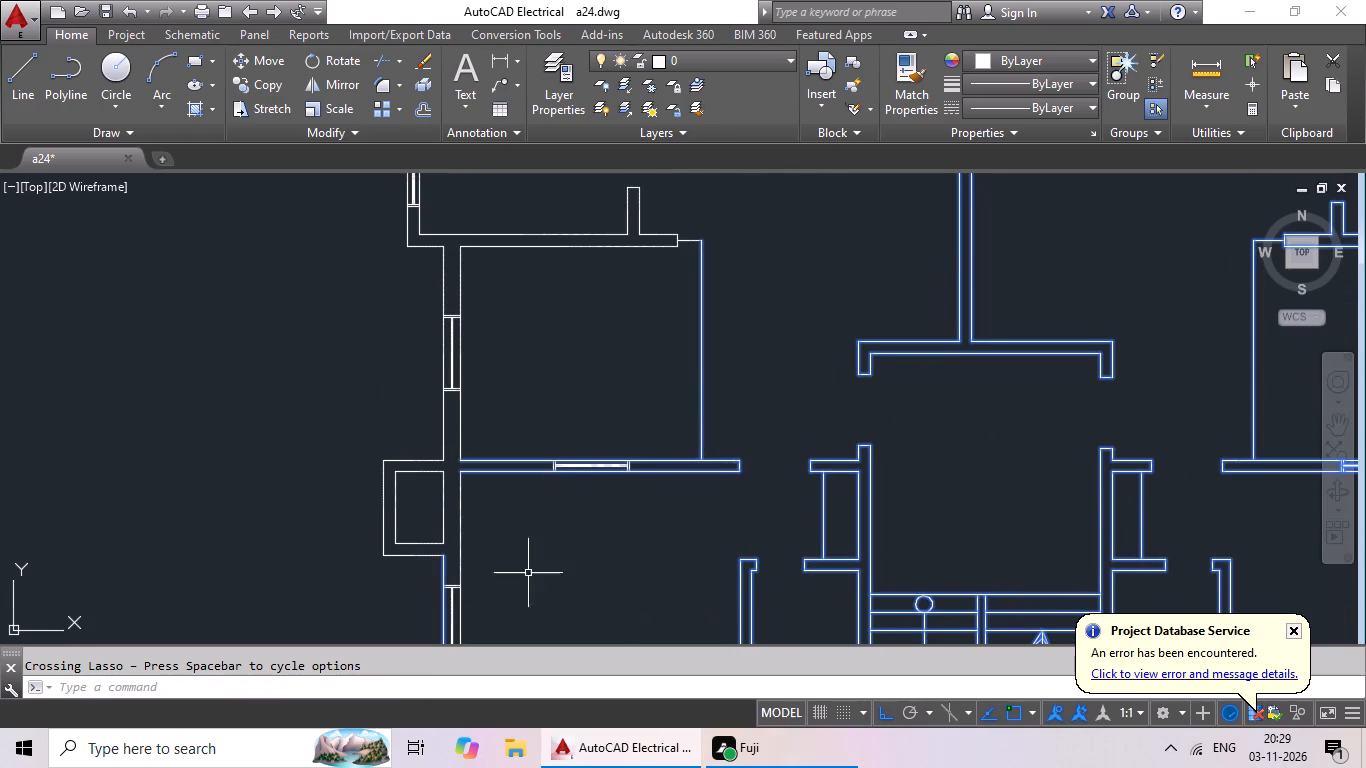
# Add the inner line of the large western room's west wall to the selection, leaving out its window.
pyautogui.scroll(3, 537, 550)
pyautogui.moveTo(540, 497); pyautogui.dragTo(664, 95, button='middle')
pyautogui.moveTo(542, 386); pyautogui.dragTo(508, 399)
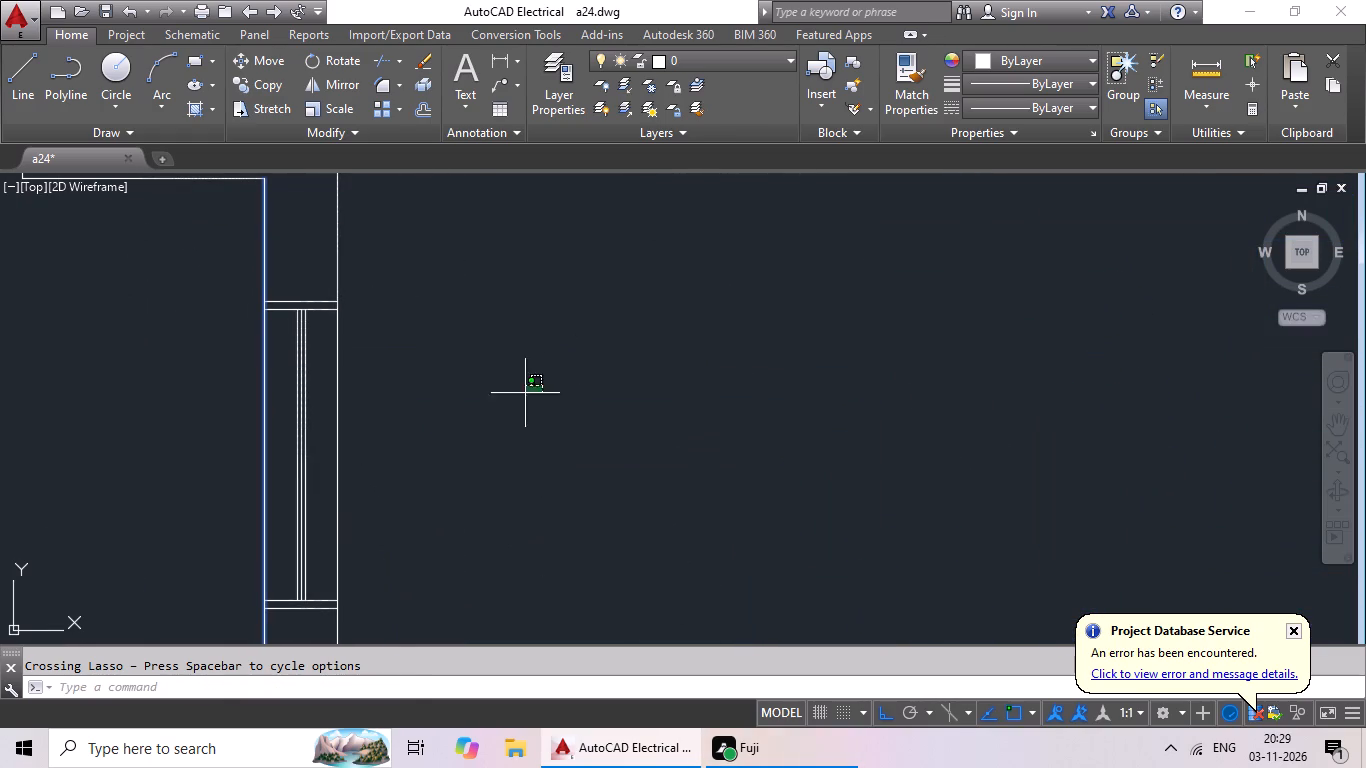
pyautogui.moveTo(508, 399); pyautogui.dragTo(329, 478)
# Add the western projection's lines and both lines of the west wall north of it to the selection.
pyautogui.scroll(-3, 397, 418)
pyautogui.moveTo(414, 429); pyautogui.dragTo(460, 349, button='middle')
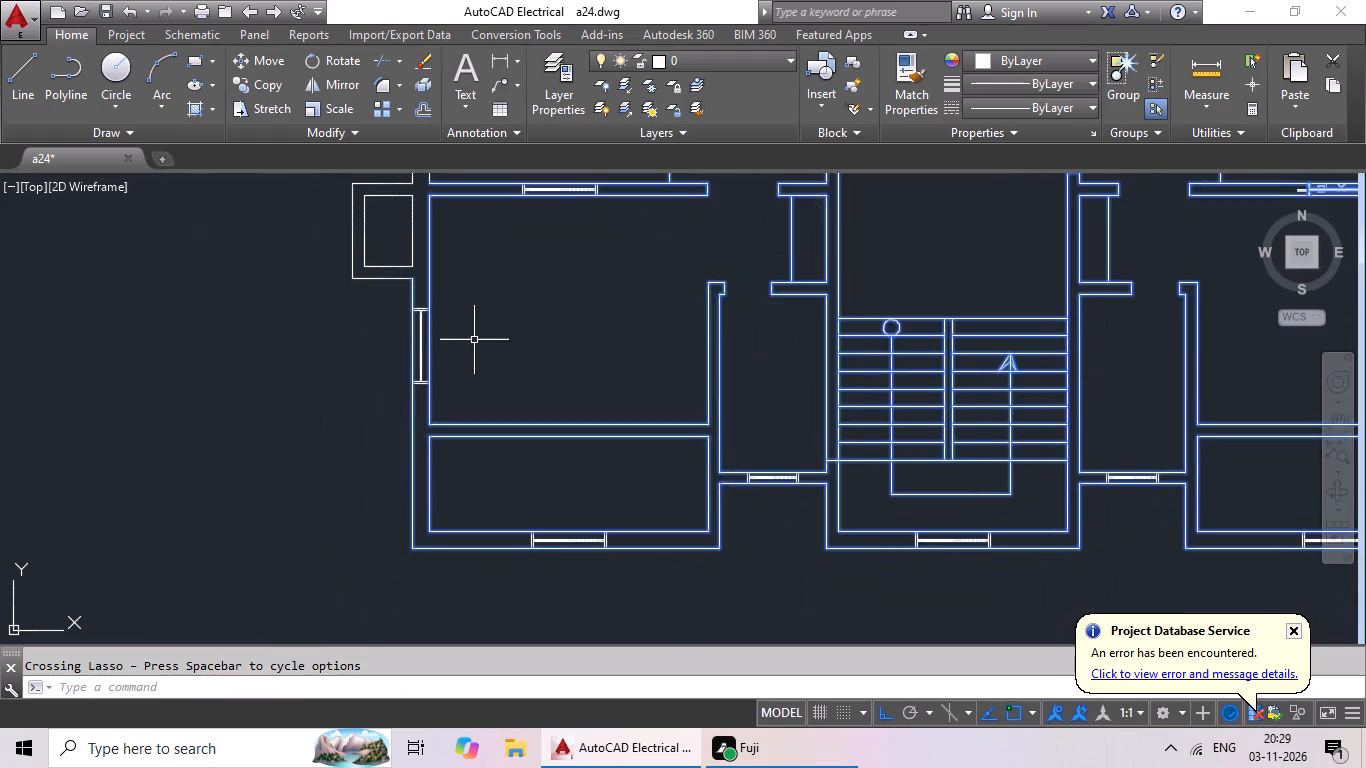
pyautogui.moveTo(477, 334); pyautogui.dragTo(428, 493, button='middle')
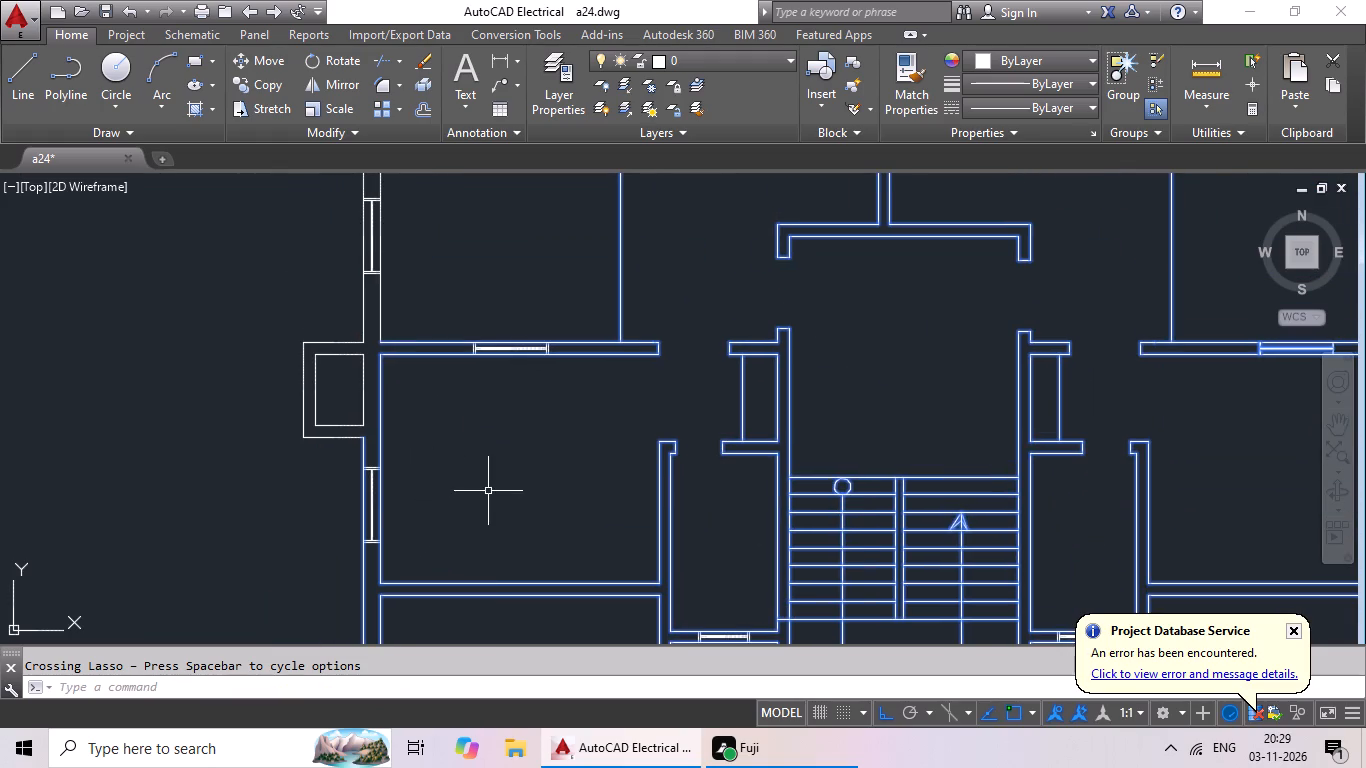
pyautogui.scroll(2, 311, 335)
pyautogui.moveTo(325, 312); pyautogui.dragTo(265, 617)
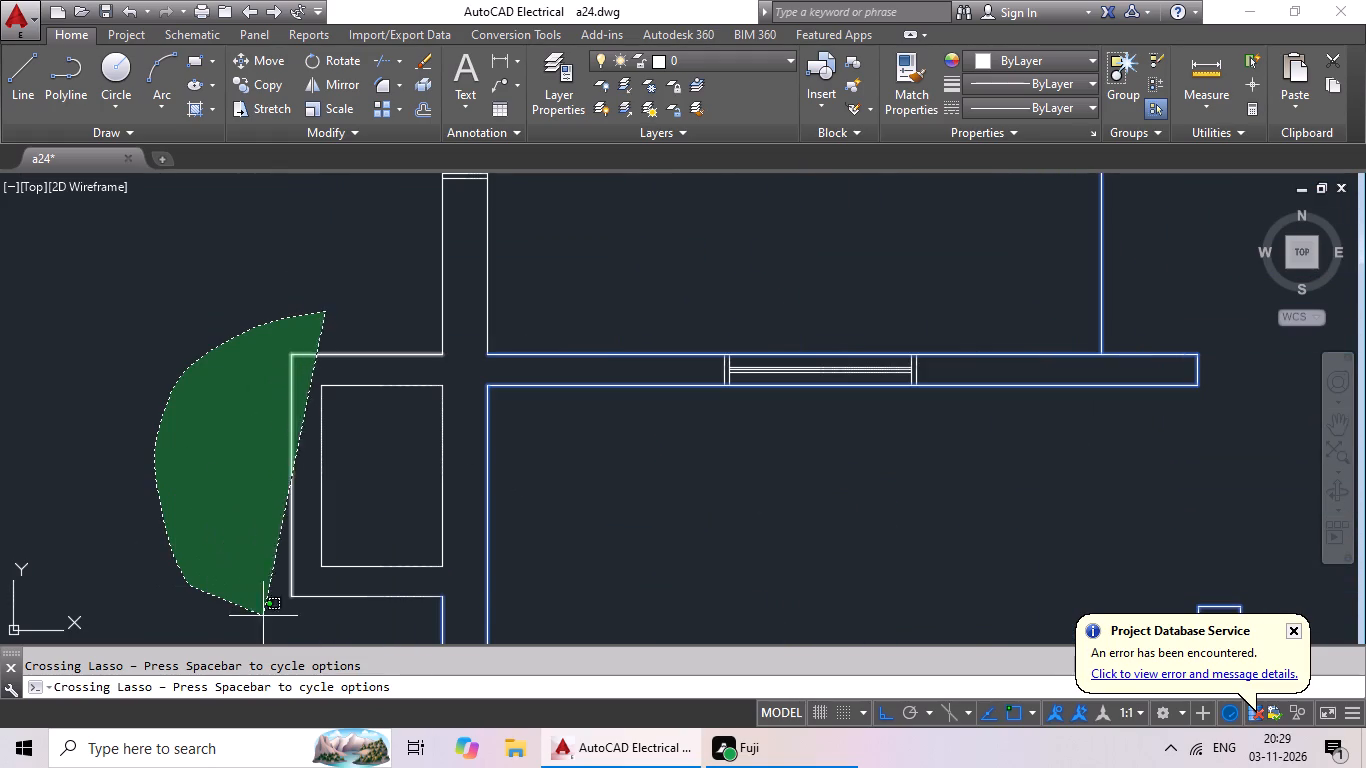
pyautogui.moveTo(265, 617); pyautogui.dragTo(566, 530)
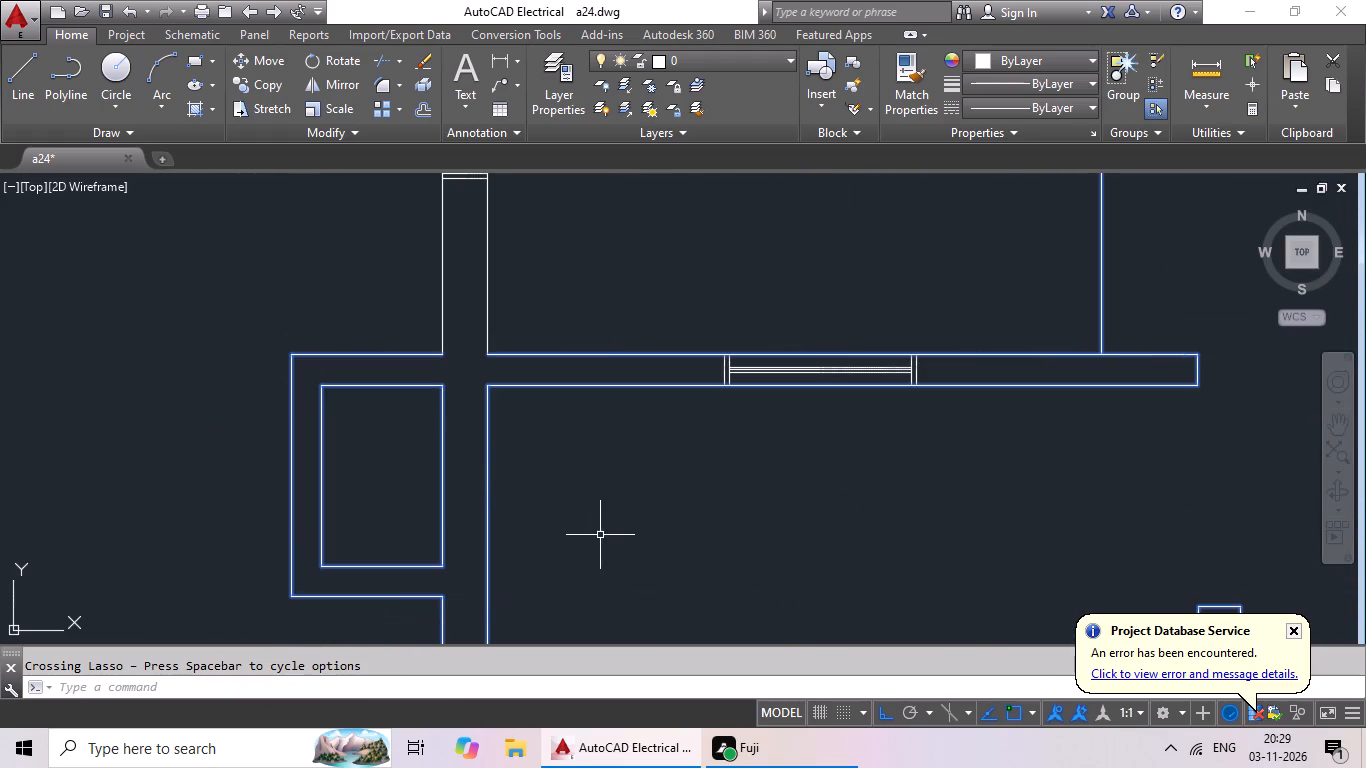
pyautogui.moveTo(607, 245); pyautogui.dragTo(573, 442, button='middle')
pyautogui.moveTo(585, 407); pyautogui.dragTo(169, 448)
# Add the wall south of the small western rooms, with its door-side stub and outer corner lines, to the selection.
pyautogui.scroll(-3, 612, 392)
pyautogui.moveTo(631, 382); pyautogui.dragTo(600, 479, button='middle')
pyautogui.scroll(3, 671, 412)
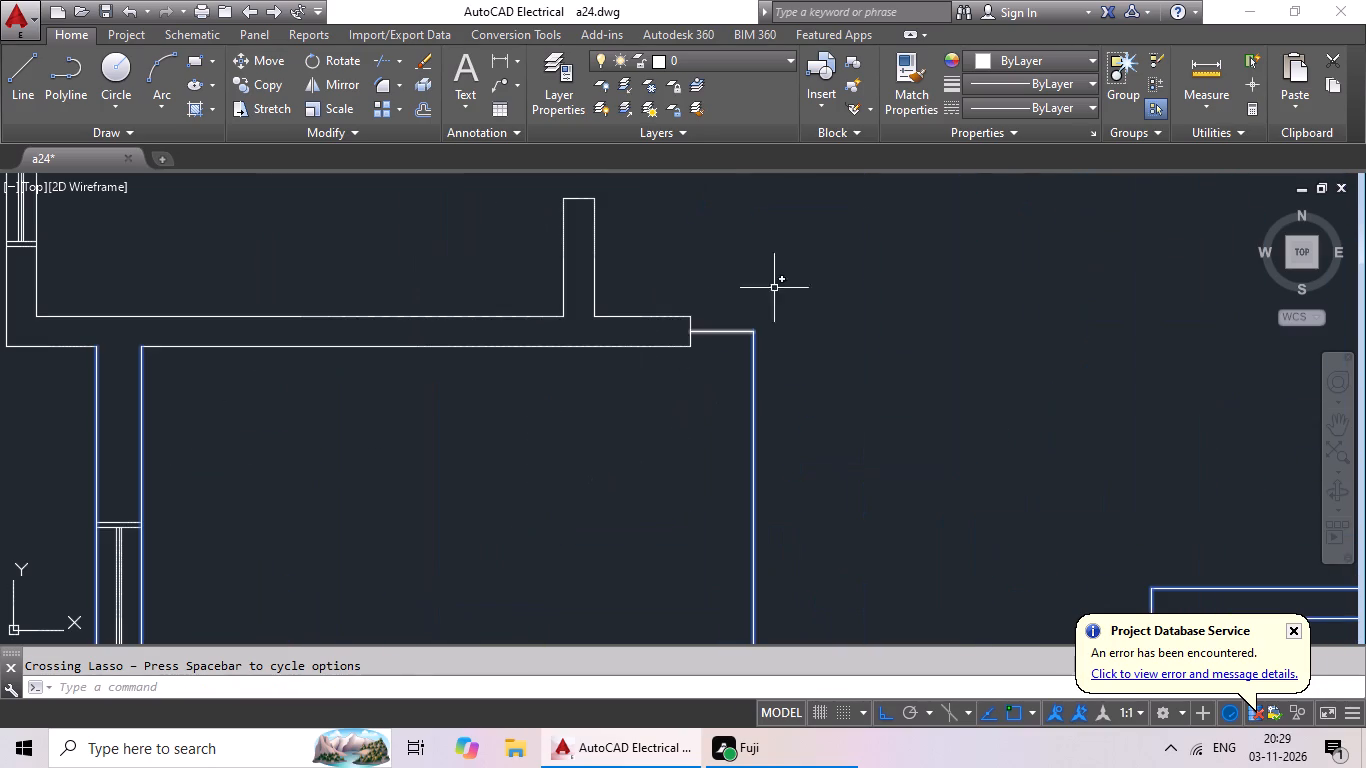
pyautogui.moveTo(865, 273); pyautogui.dragTo(307, 200)
pyautogui.moveTo(366, 232); pyautogui.dragTo(394, 339, button='middle')
pyautogui.moveTo(657, 259); pyautogui.dragTo(512, 299)
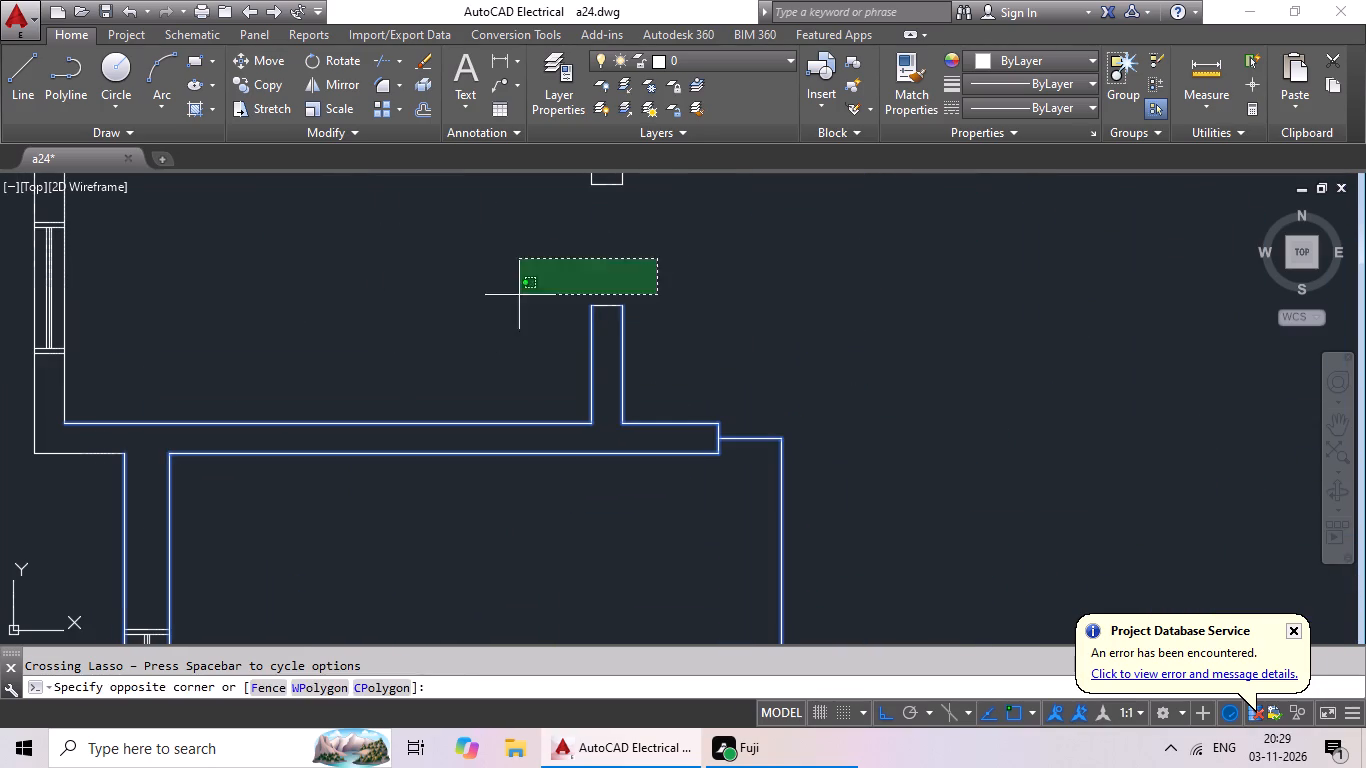
pyautogui.moveTo(512, 299); pyautogui.dragTo(660, 470)
pyautogui.moveTo(449, 379); pyautogui.dragTo(696, 351, button='middle')
pyautogui.moveTo(532, 318); pyautogui.dragTo(124, 366)
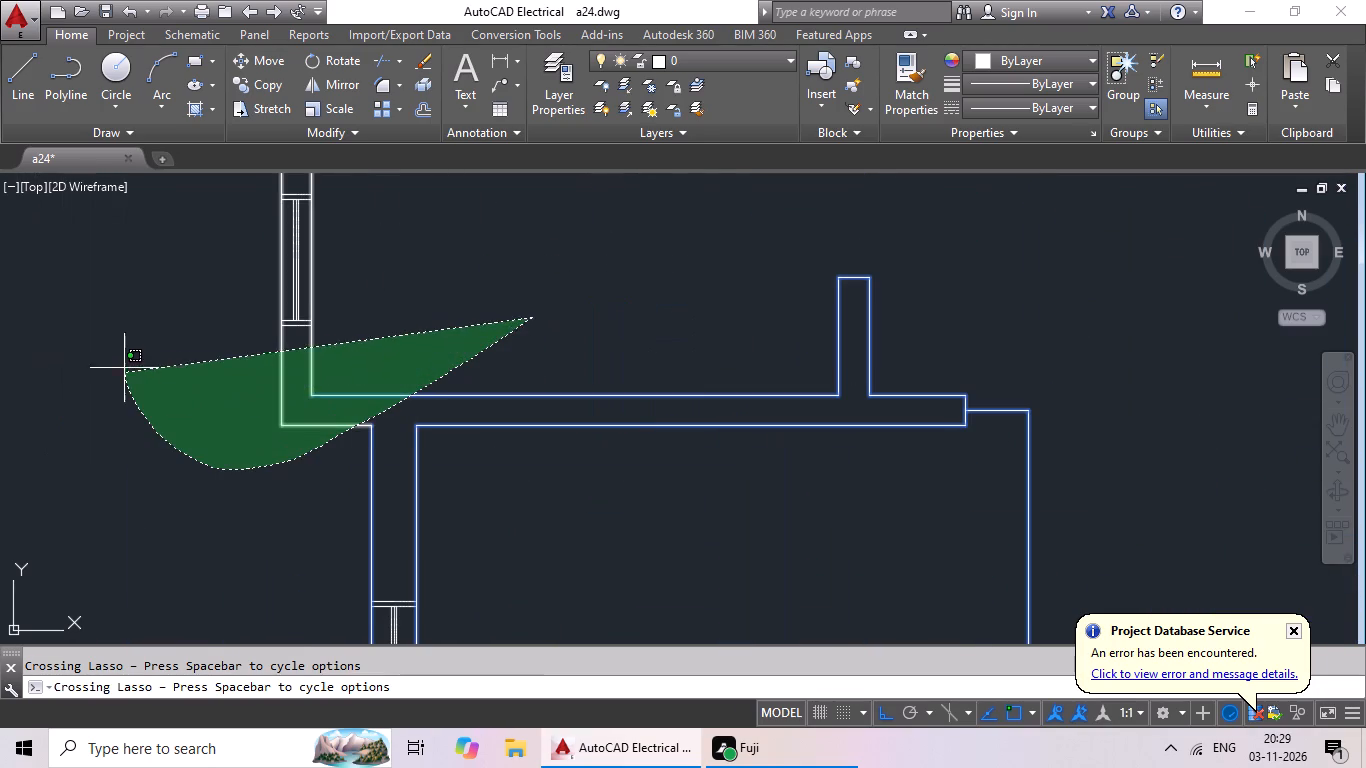
pyautogui.moveTo(124, 366); pyautogui.dragTo(124, 364)
# Add the wall between the two small western rooms and the northern one's north and door-side walls to the selection.
pyautogui.scroll(-2, 536, 282)
pyautogui.moveTo(548, 283); pyautogui.dragTo(479, 408, button='middle')
pyautogui.moveTo(672, 273); pyautogui.dragTo(363, 322)
pyautogui.moveTo(566, 291); pyautogui.dragTo(462, 442, button='middle')
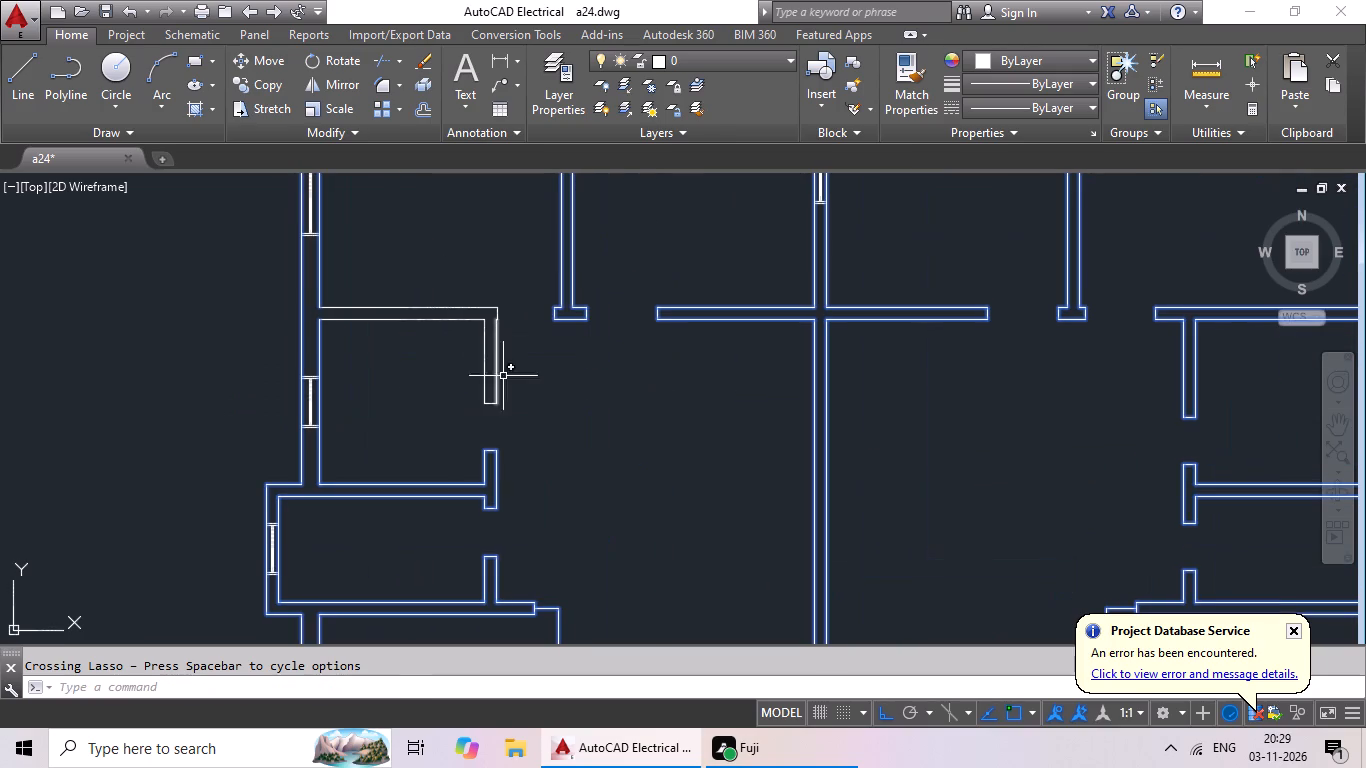
pyautogui.moveTo(500, 257); pyautogui.dragTo(408, 371)
pyautogui.moveTo(609, 363); pyautogui.dragTo(472, 442)
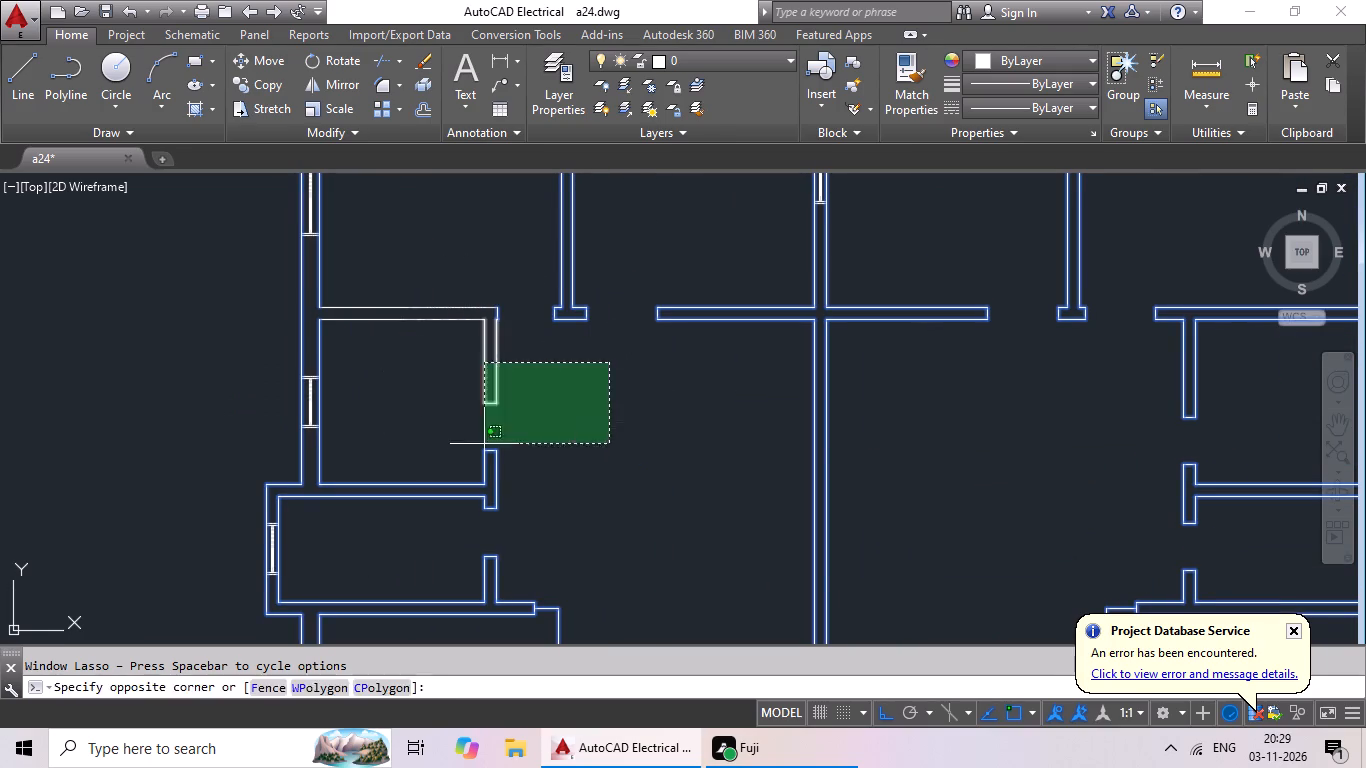
pyautogui.moveTo(472, 442); pyautogui.dragTo(402, 296)
pyautogui.moveTo(488, 253); pyautogui.dragTo(516, 445)
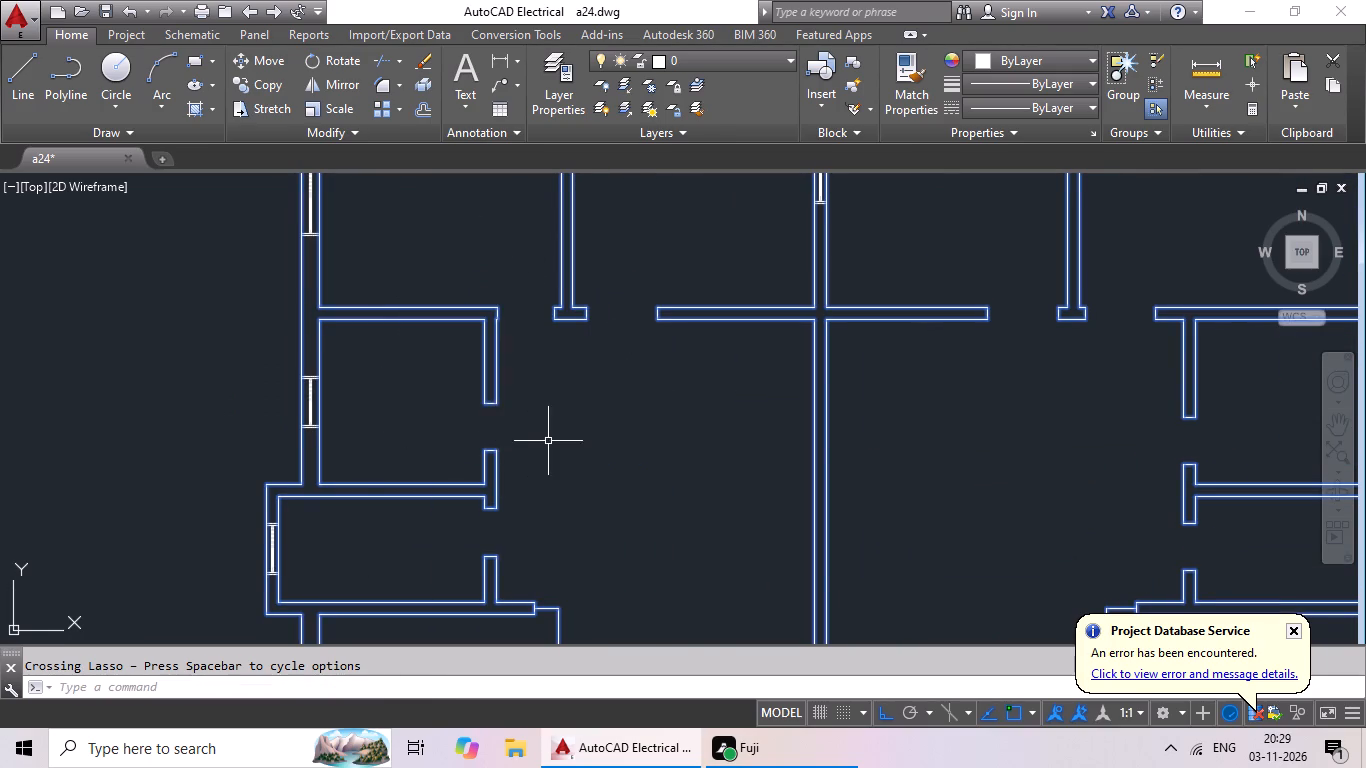
# Look over the northern and central parts of the plan for wall lines missing from the selection.
pyautogui.scroll(-1, 549, 439)
pyautogui.moveTo(554, 442); pyautogui.dragTo(539, 553, button='middle')
pyautogui.moveTo(630, 380); pyautogui.dragTo(585, 254, button='middle')
pyautogui.scroll(-1, 581, 360)
pyautogui.moveTo(580, 393); pyautogui.dragTo(586, 292, button='middle')
pyautogui.moveTo(588, 356); pyautogui.dragTo(562, 434, button='middle')
pyautogui.scroll(4, 584, 293)
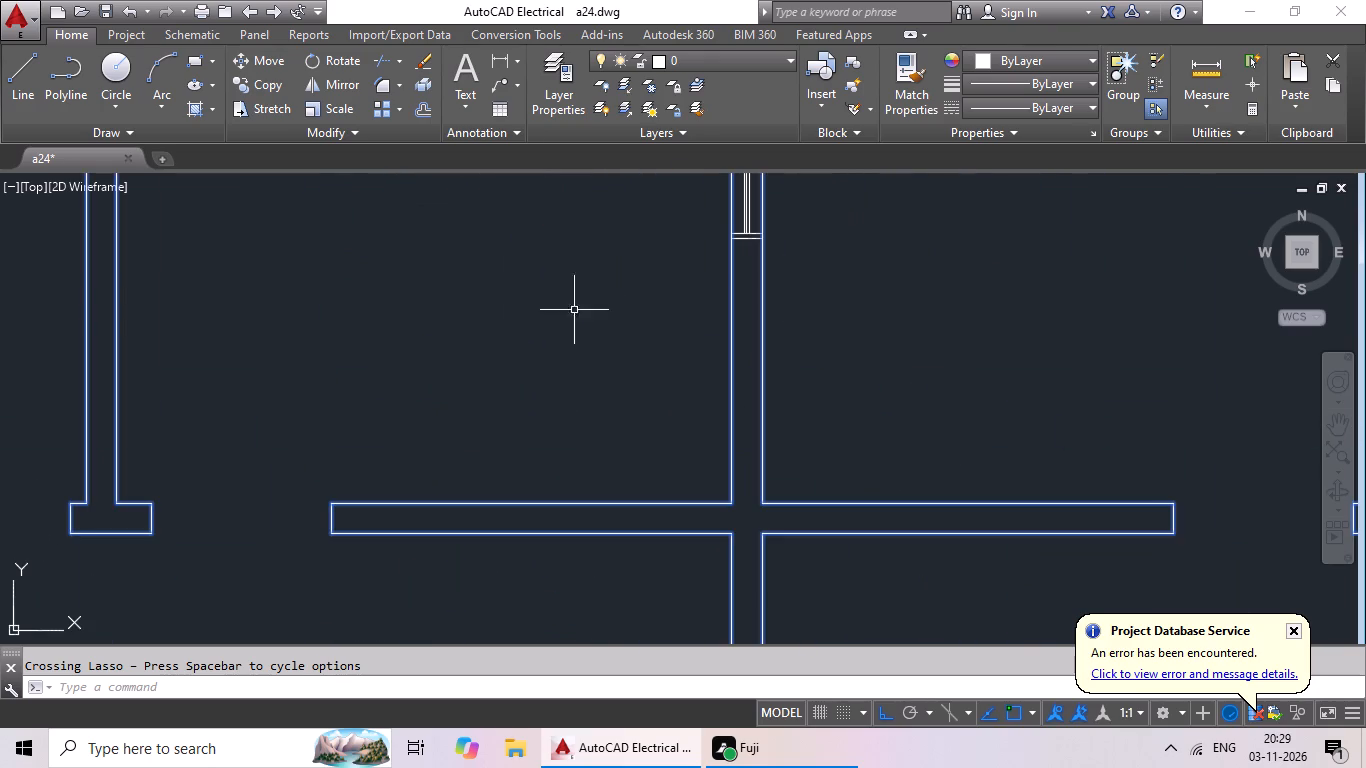
pyautogui.moveTo(528, 366); pyautogui.dragTo(768, 207, button='middle')
pyautogui.moveTo(333, 502); pyautogui.dragTo(487, 402, button='middle')
pyautogui.scroll(-2, 499, 433)
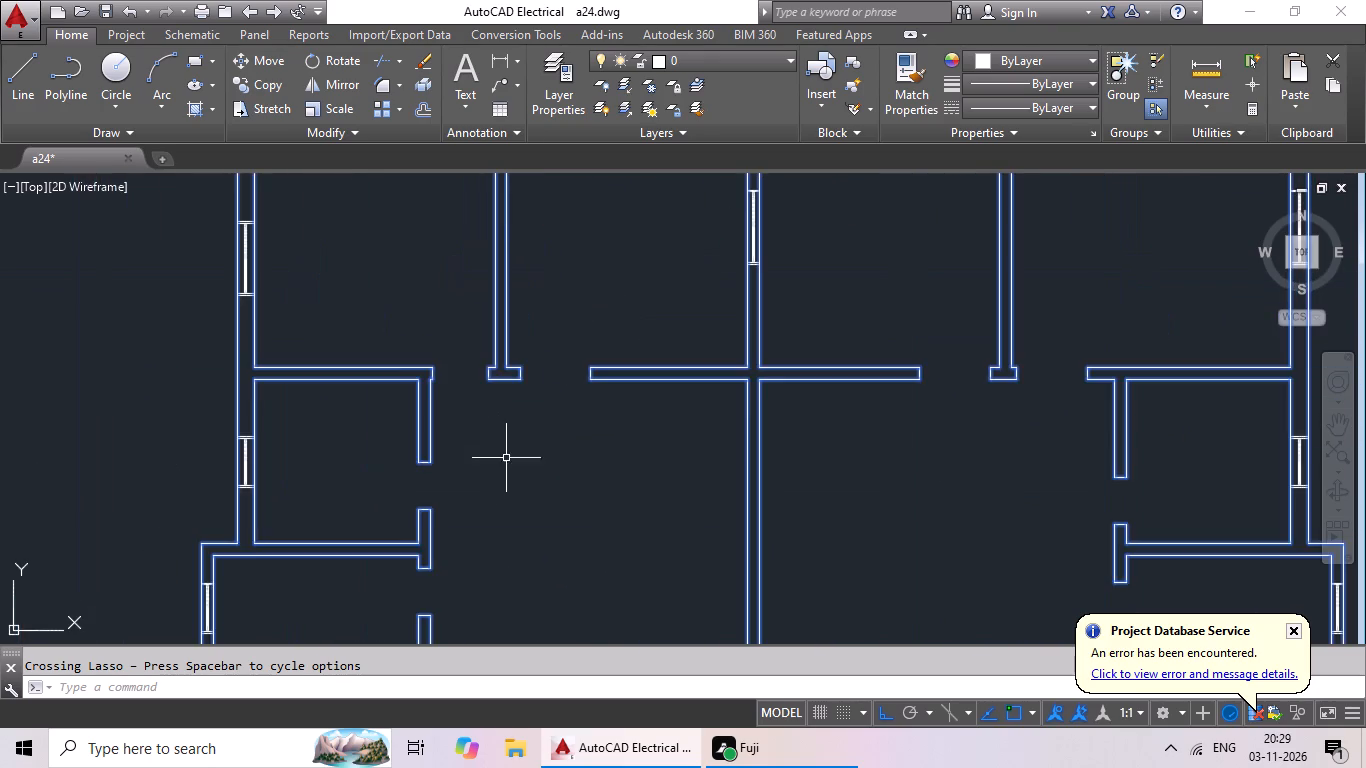
pyautogui.moveTo(507, 462); pyautogui.dragTo(300, 638, button='middle')
pyautogui.moveTo(451, 464); pyautogui.dragTo(368, 647, button='middle')
pyautogui.moveTo(578, 602); pyautogui.dragTo(623, 300, button='middle')
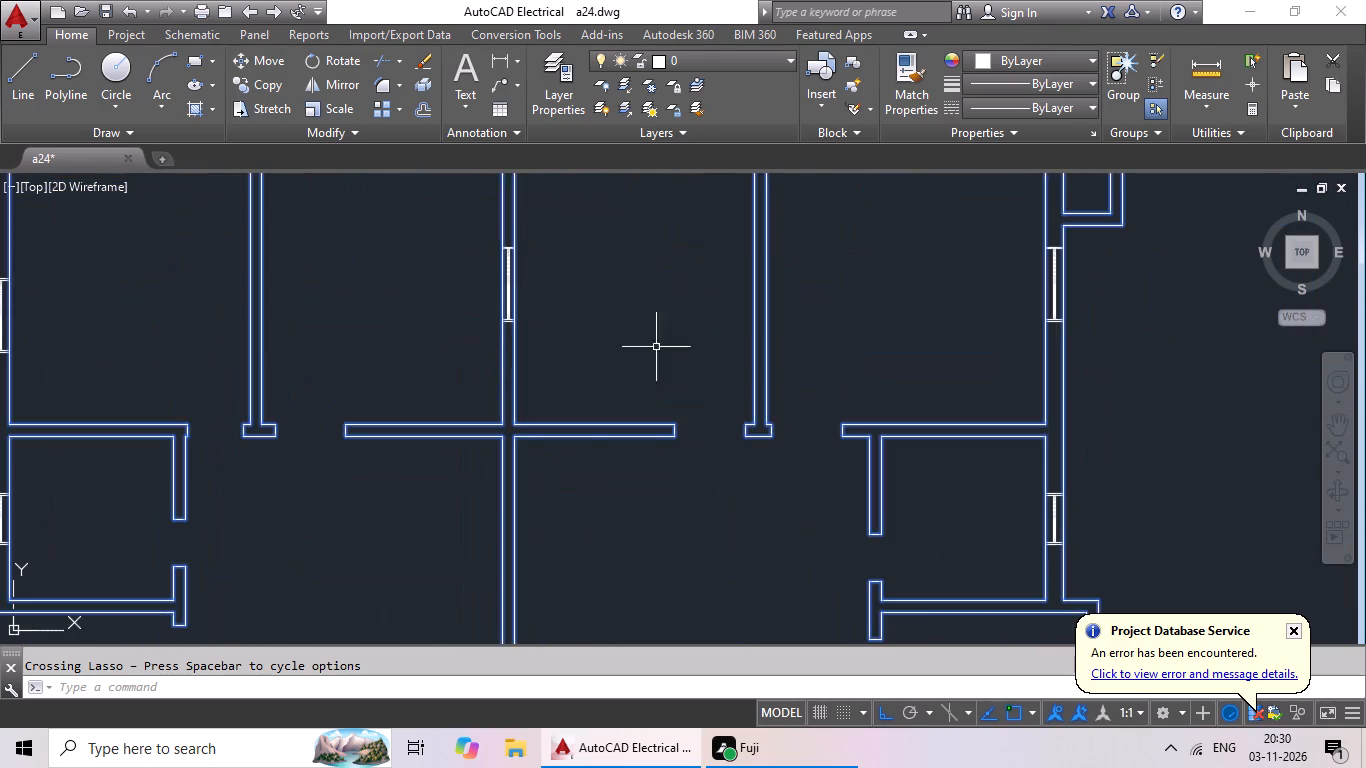
# Look over the southern part of the plan, including the stairs and outer projections, for wall lines missing from the selection.
pyautogui.scroll(-2, 711, 417)
pyautogui.moveTo(711, 457); pyautogui.dragTo(681, 331, button='middle')
pyautogui.scroll(1, 681, 328)
pyautogui.moveTo(684, 416); pyautogui.dragTo(663, 277, button='middle')
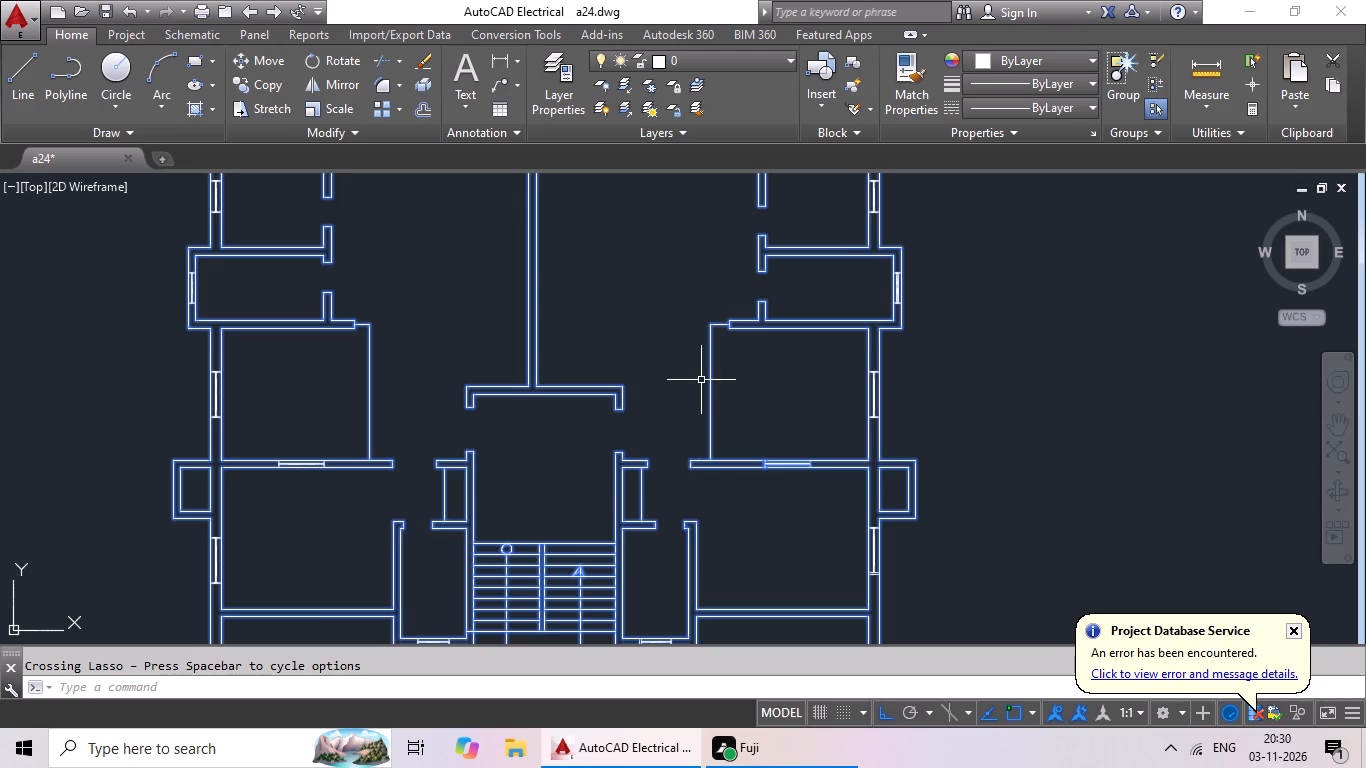
pyautogui.moveTo(713, 390); pyautogui.dragTo(704, 277, button='middle')
pyautogui.scroll(1, 719, 412)
pyautogui.moveTo(720, 414); pyautogui.dragTo(760, 314, button='middle')
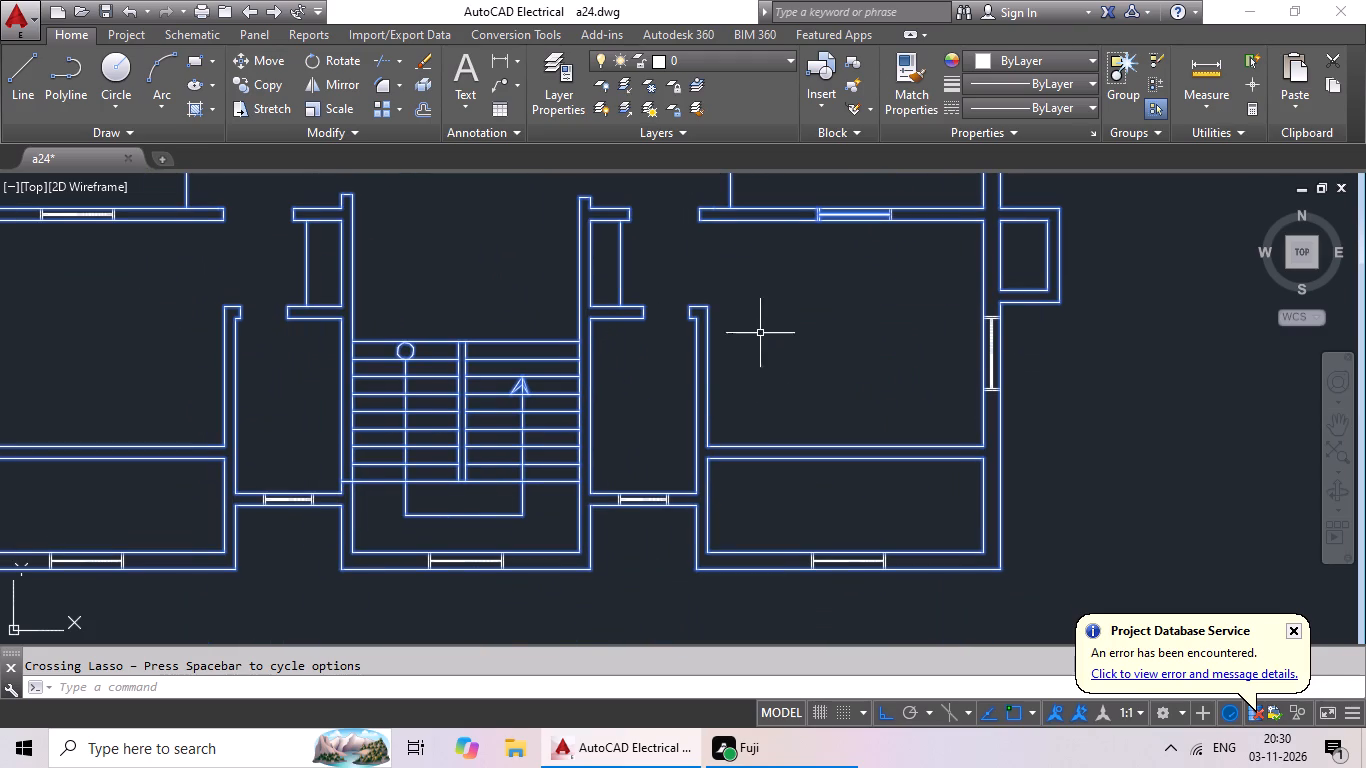
pyautogui.moveTo(752, 395); pyautogui.dragTo(818, 371, button='middle')
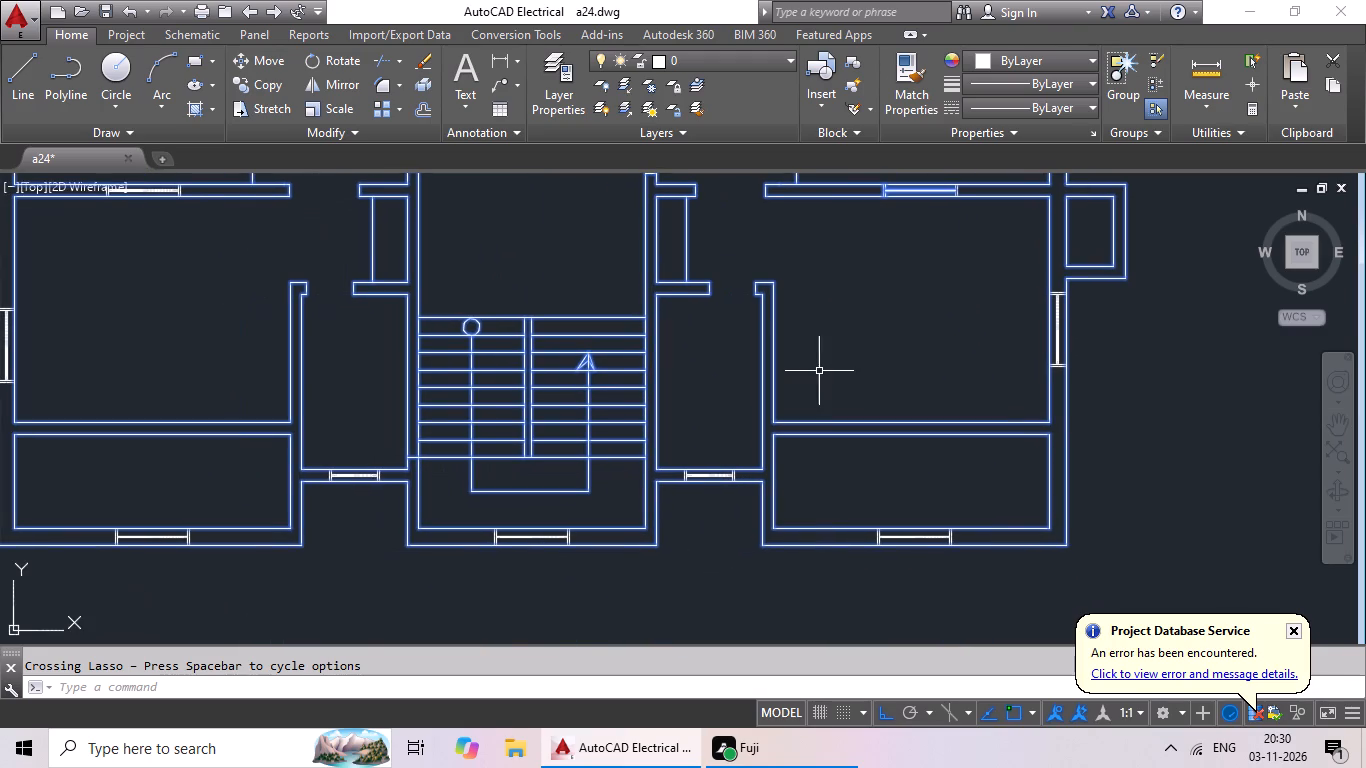
pyautogui.moveTo(817, 371); pyautogui.dragTo(776, 465, button='middle')
pyautogui.scroll(-2, 779, 434)
pyautogui.moveTo(781, 389); pyautogui.dragTo(743, 496, button='middle')
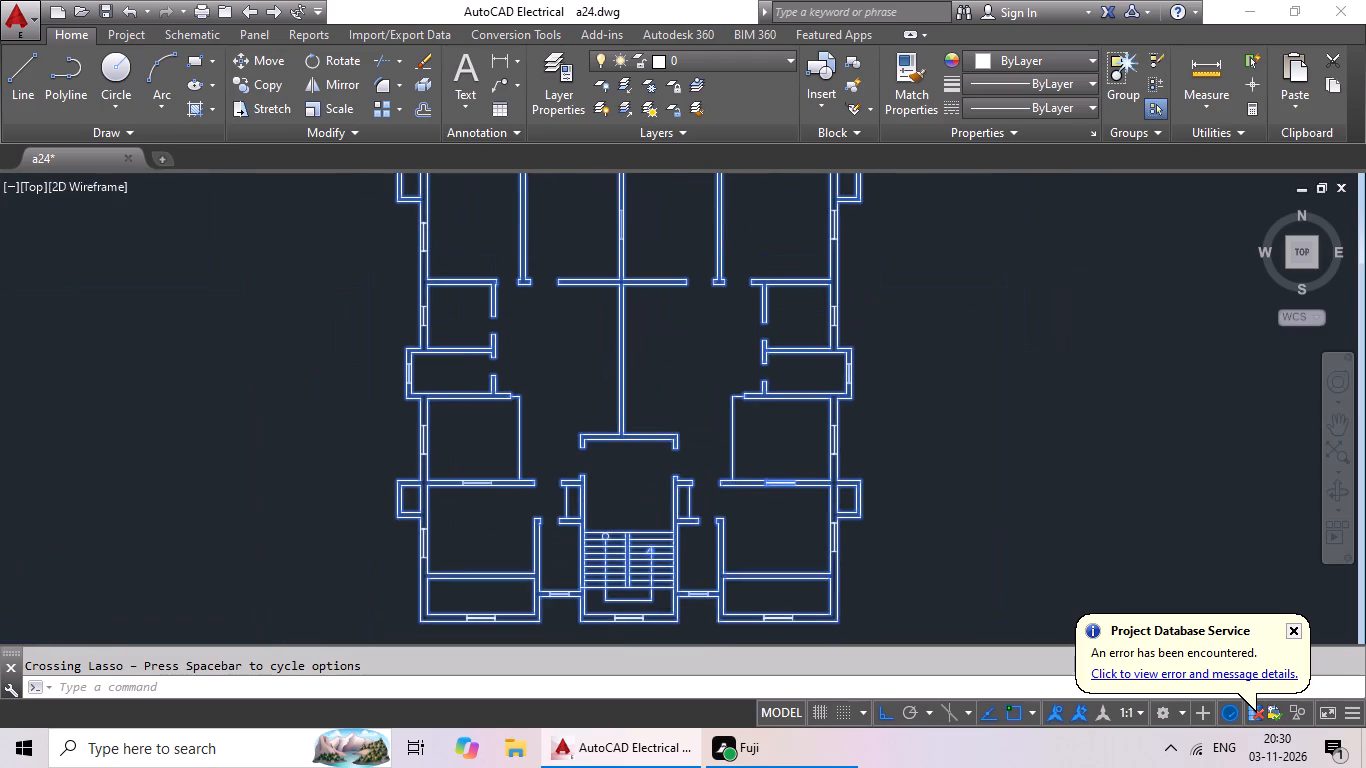
pyautogui.moveTo(743, 496); pyautogui.dragTo(743, 497, button='middle')
pyautogui.scroll(-1, 739, 519)
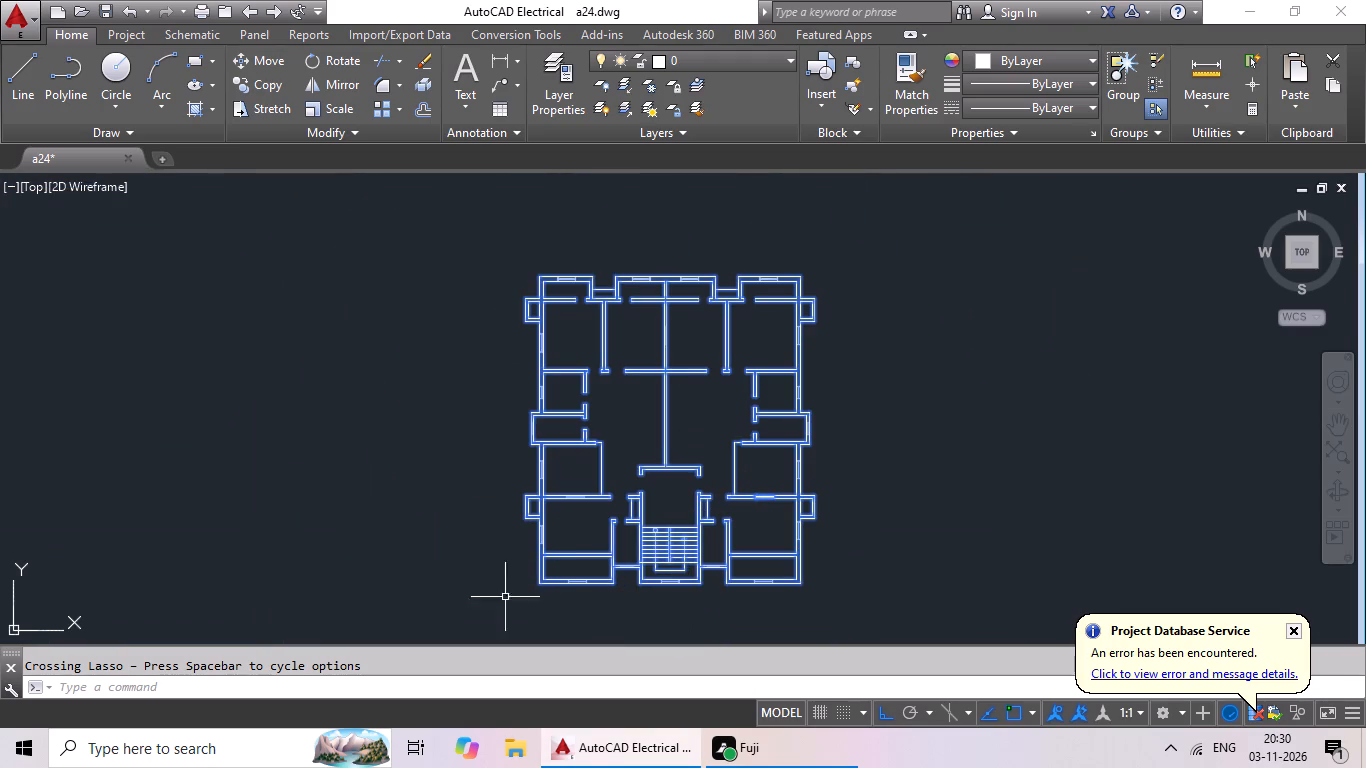
# Set the colour of the selected walls and stairs to light green 175,217,170 and clear the selection.
pyautogui.click(1090, 62)
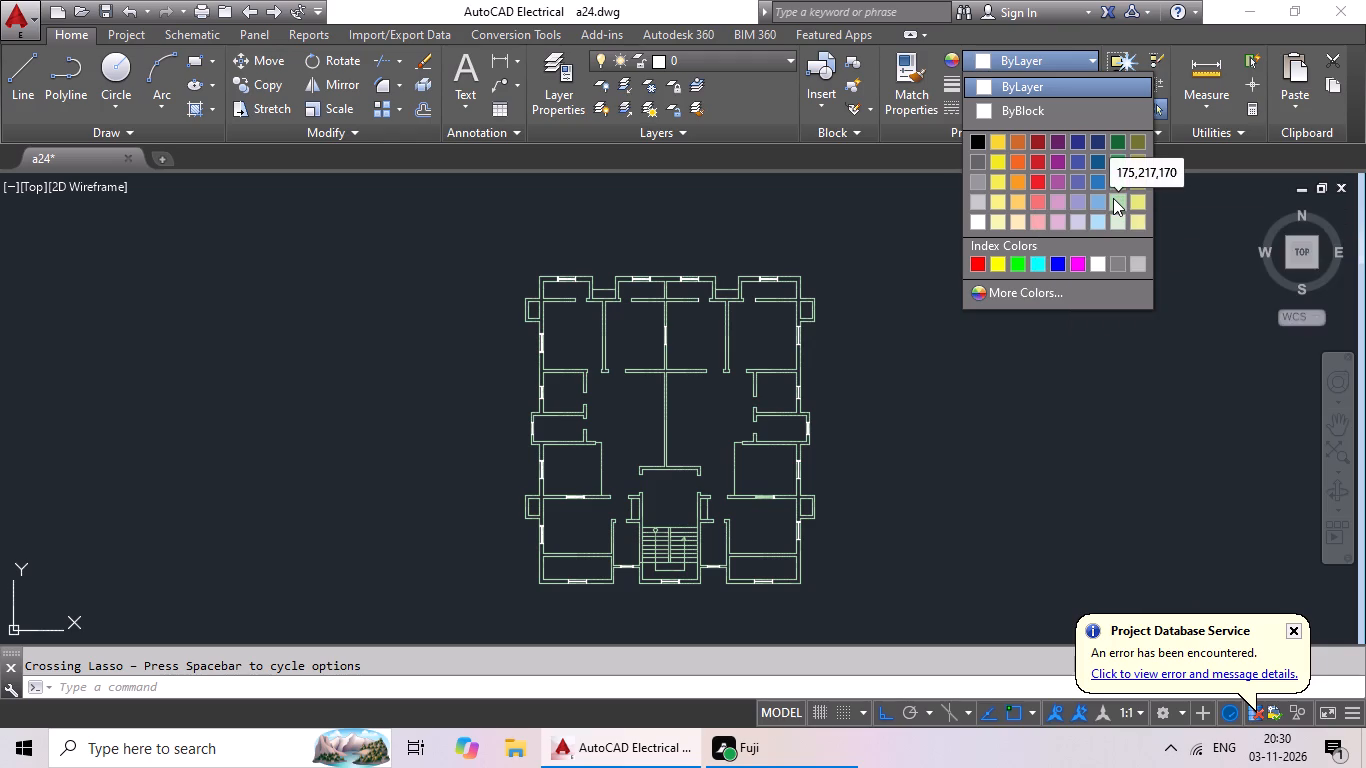
pyautogui.moveTo(1113, 198); pyautogui.dragTo(1109, 208)
pyautogui.press('Escape')
# Select all lines of the north wall window just east of the central dividing wall, including both end frames.
pyautogui.scroll(3, 650, 278)
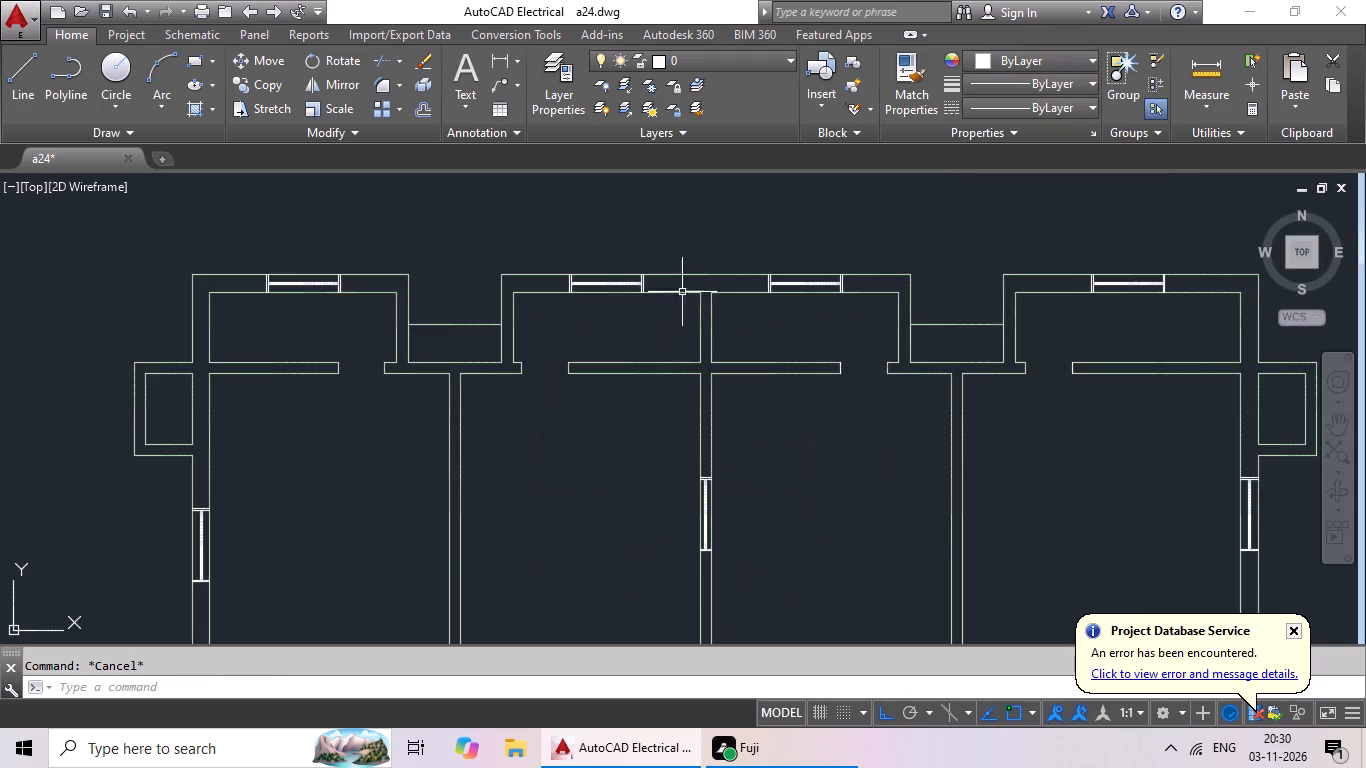
pyautogui.moveTo(716, 337); pyautogui.dragTo(352, 441, button='middle')
pyautogui.scroll(4, 438, 394)
pyautogui.moveTo(764, 331); pyautogui.dragTo(591, 359)
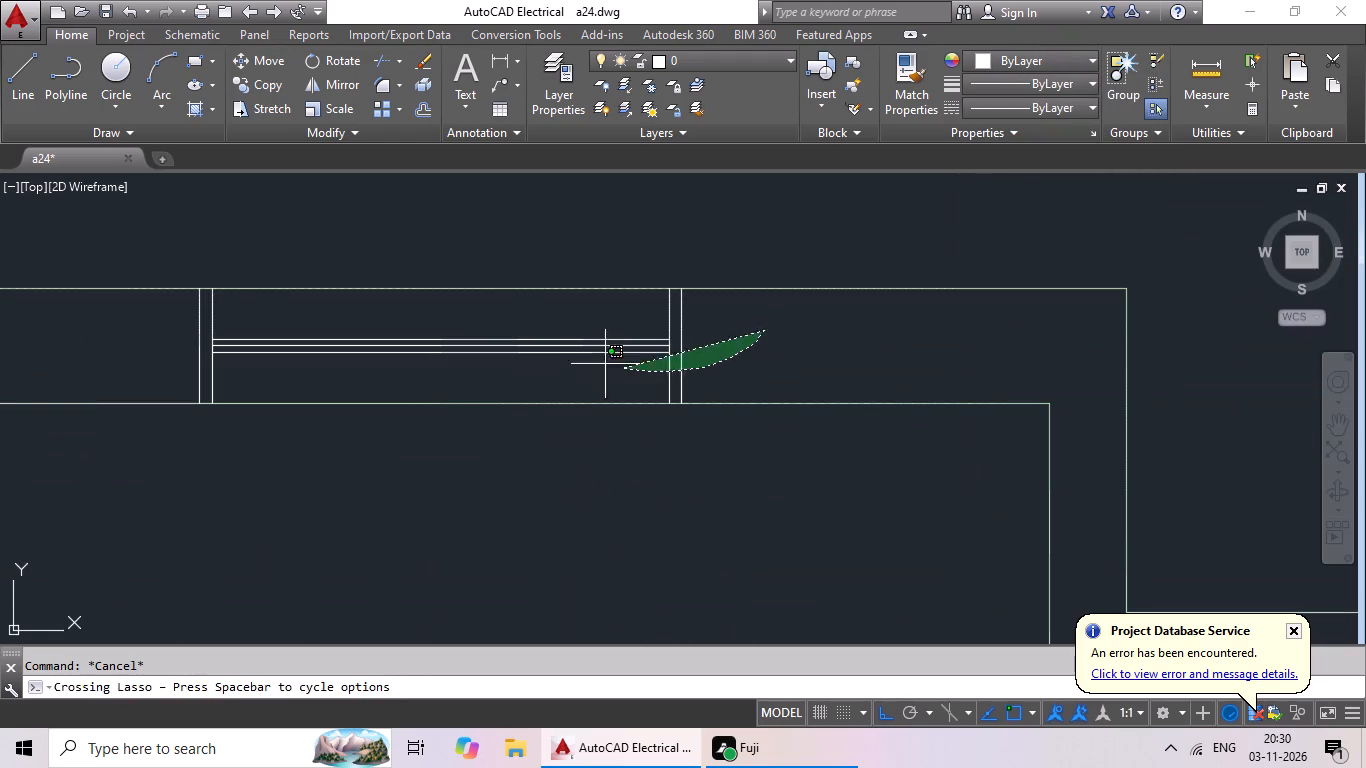
pyautogui.moveTo(591, 359); pyautogui.dragTo(414, 291)
pyautogui.moveTo(417, 305); pyautogui.dragTo(748, 339, button='middle')
pyautogui.moveTo(698, 348); pyautogui.dragTo(369, 350)
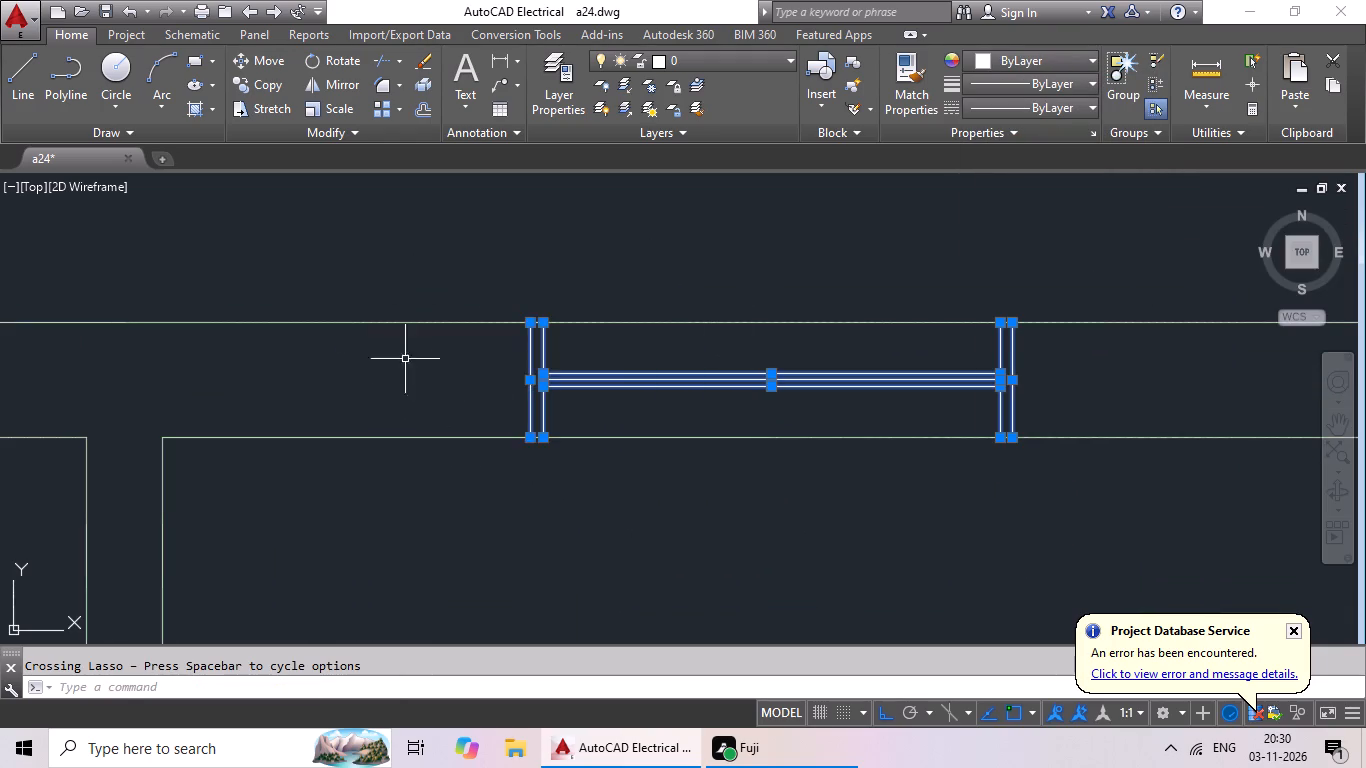
# Add the north wall window just west of the central dividing wall, with both end frames, to the selection.
pyautogui.scroll(-1, 411, 363)
pyautogui.moveTo(414, 364); pyautogui.dragTo(603, 336, button='middle')
pyautogui.scroll(-2, 515, 392)
pyautogui.scroll(4, 366, 375)
pyautogui.moveTo(577, 354); pyautogui.dragTo(214, 322)
pyautogui.moveTo(231, 319); pyautogui.dragTo(719, 326, button='middle')
pyautogui.moveTo(442, 312); pyautogui.dragTo(0, 326)
# Add the westernmost window of the north wall, with its pane lines and both end frames, to the selection.
pyautogui.scroll(-3, 292, 379)
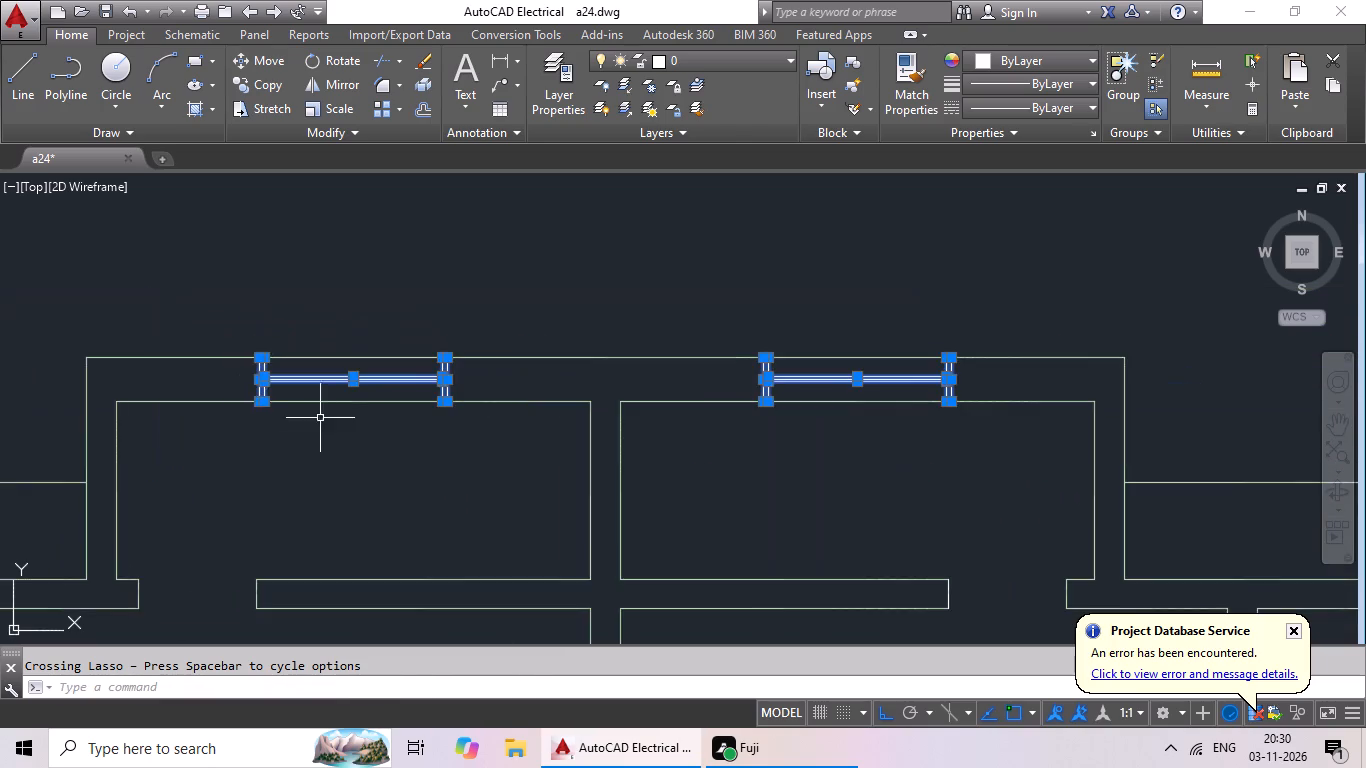
pyautogui.moveTo(295, 444); pyautogui.dragTo(507, 303, button='middle')
pyautogui.scroll(-1, 495, 327)
pyautogui.moveTo(489, 364); pyautogui.dragTo(796, 416, button='middle')
pyautogui.scroll(1, 419, 320)
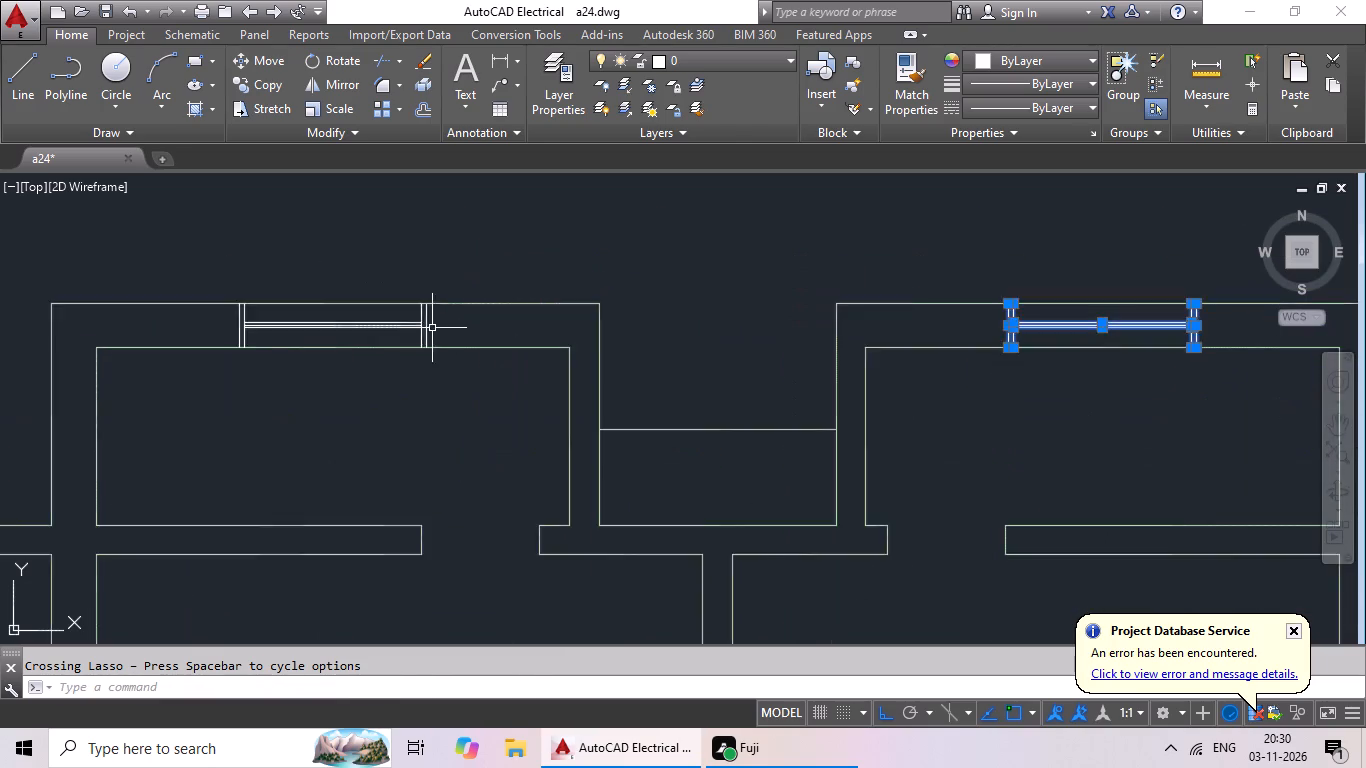
pyautogui.scroll(4, 432, 328)
pyautogui.moveTo(554, 281); pyautogui.dragTo(106, 250)
pyautogui.moveTo(165, 262); pyautogui.dragTo(1049, 309, button='middle')
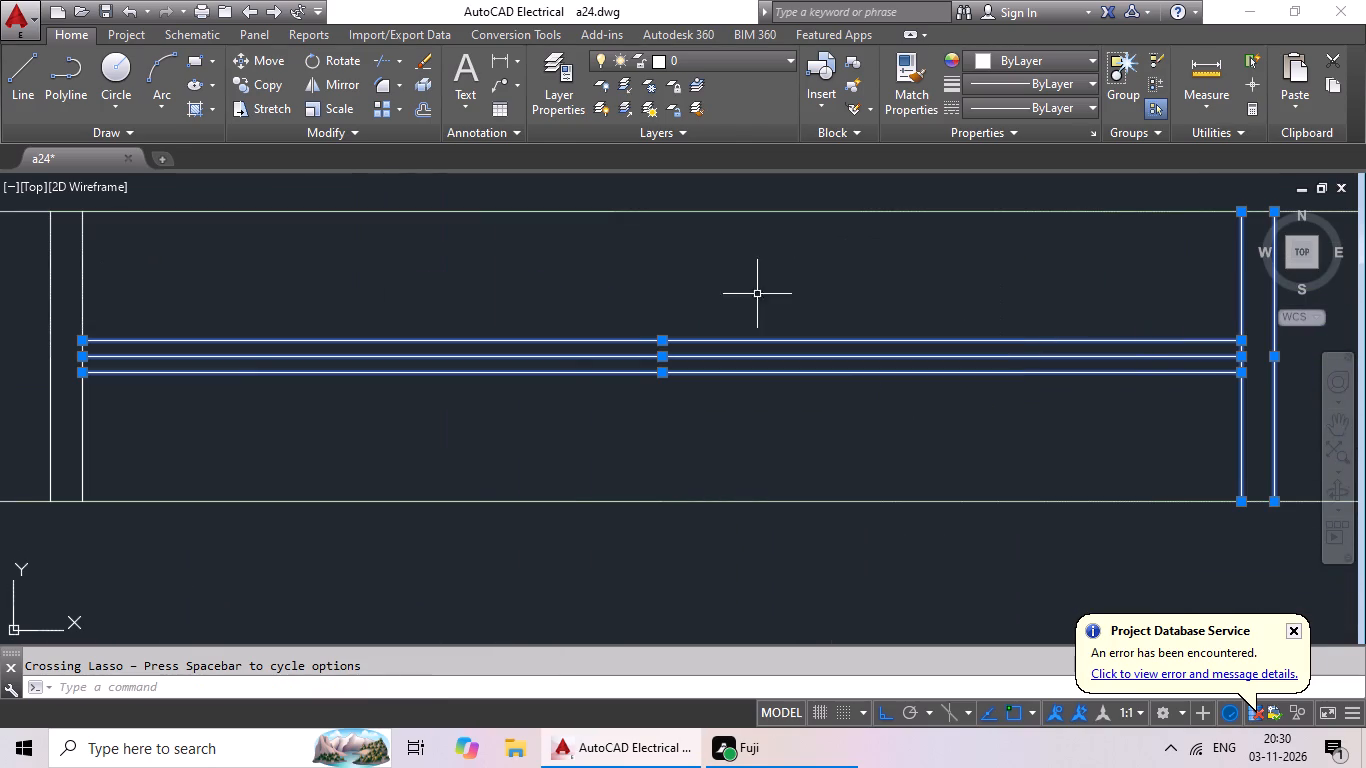
pyautogui.moveTo(385, 247); pyautogui.dragTo(0, 298)
pyautogui.scroll(-3, 355, 351)
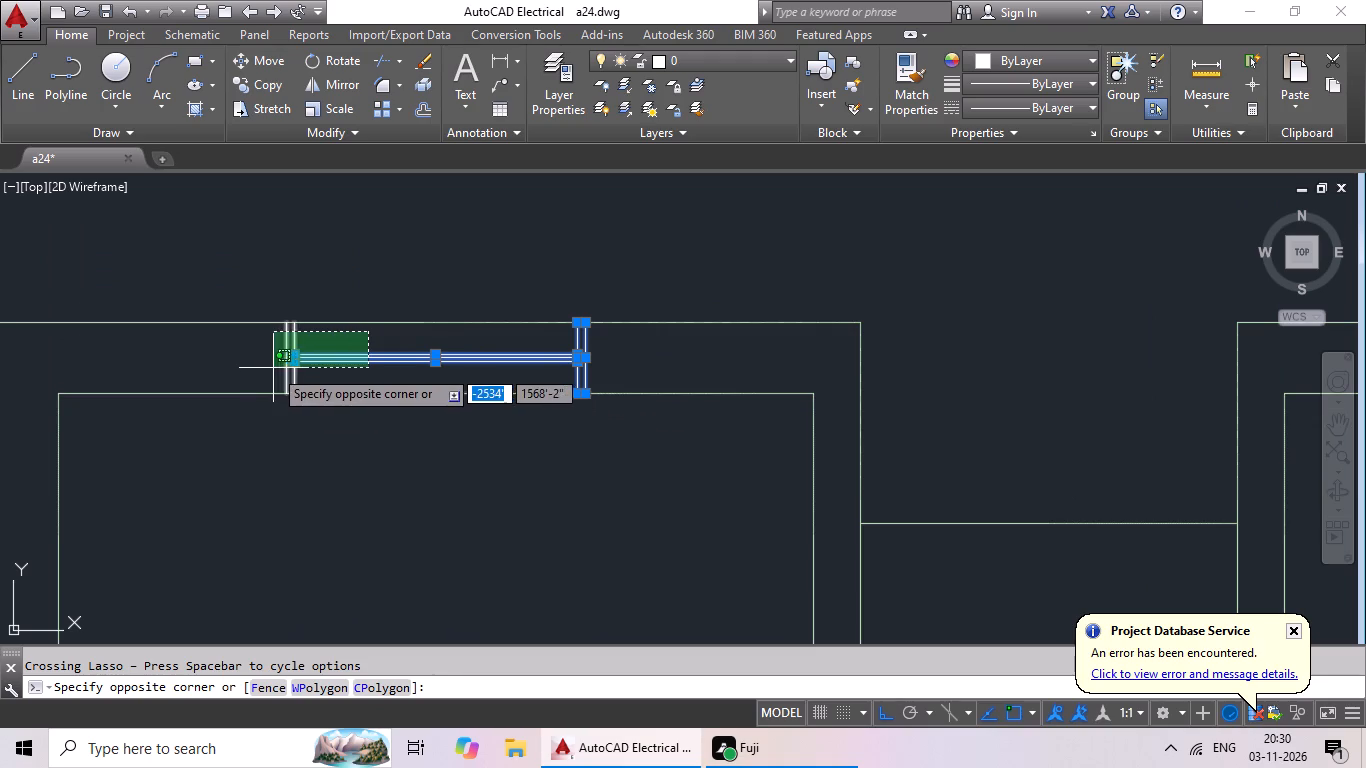
pyautogui.click(273, 368)
# Add the northernmost window of the west outer wall, with its pane lines and both end frames, to the selection.
pyautogui.scroll(-3, 345, 439)
pyautogui.moveTo(347, 458); pyautogui.dragTo(388, 264, button='middle')
pyautogui.moveTo(438, 379); pyautogui.dragTo(564, 259, button='middle')
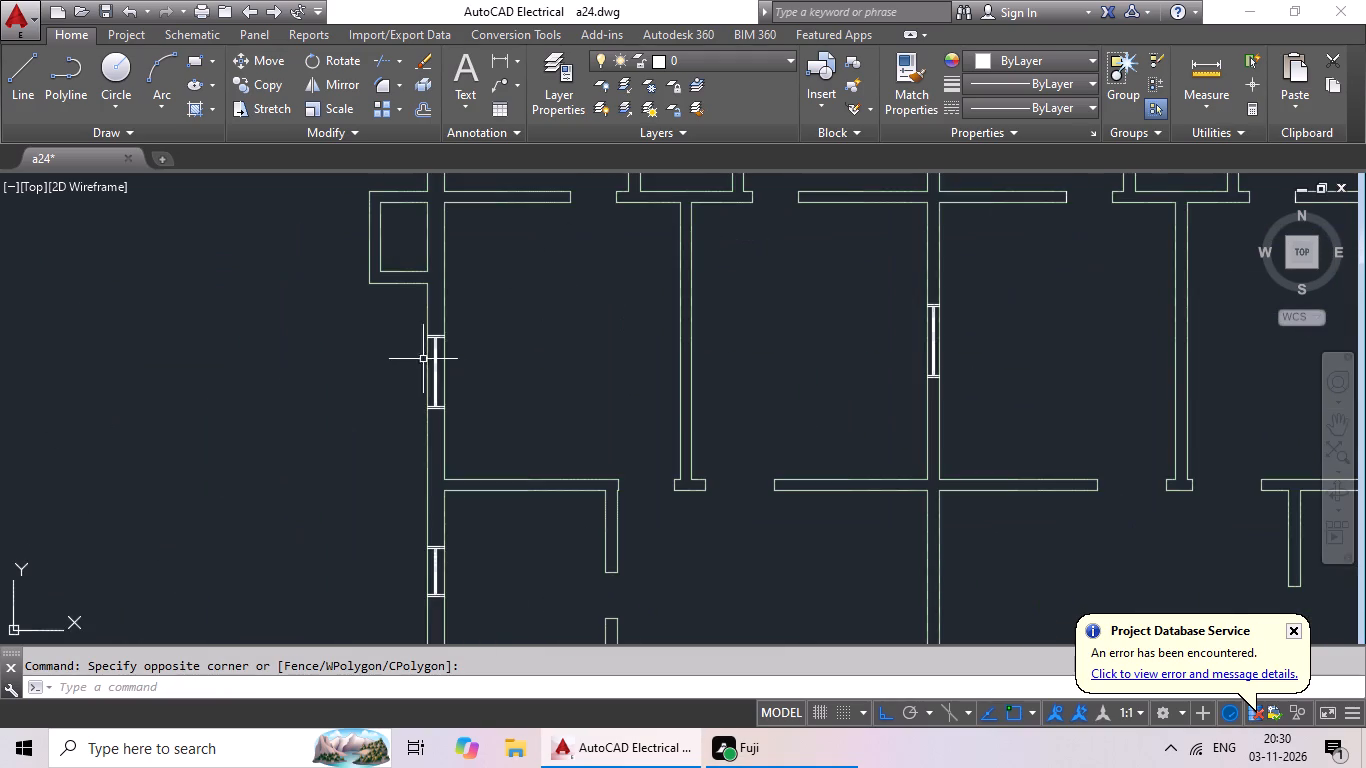
pyautogui.scroll(4, 439, 422)
pyautogui.scroll(2, 435, 296)
pyautogui.moveTo(437, 295); pyautogui.dragTo(288, 406)
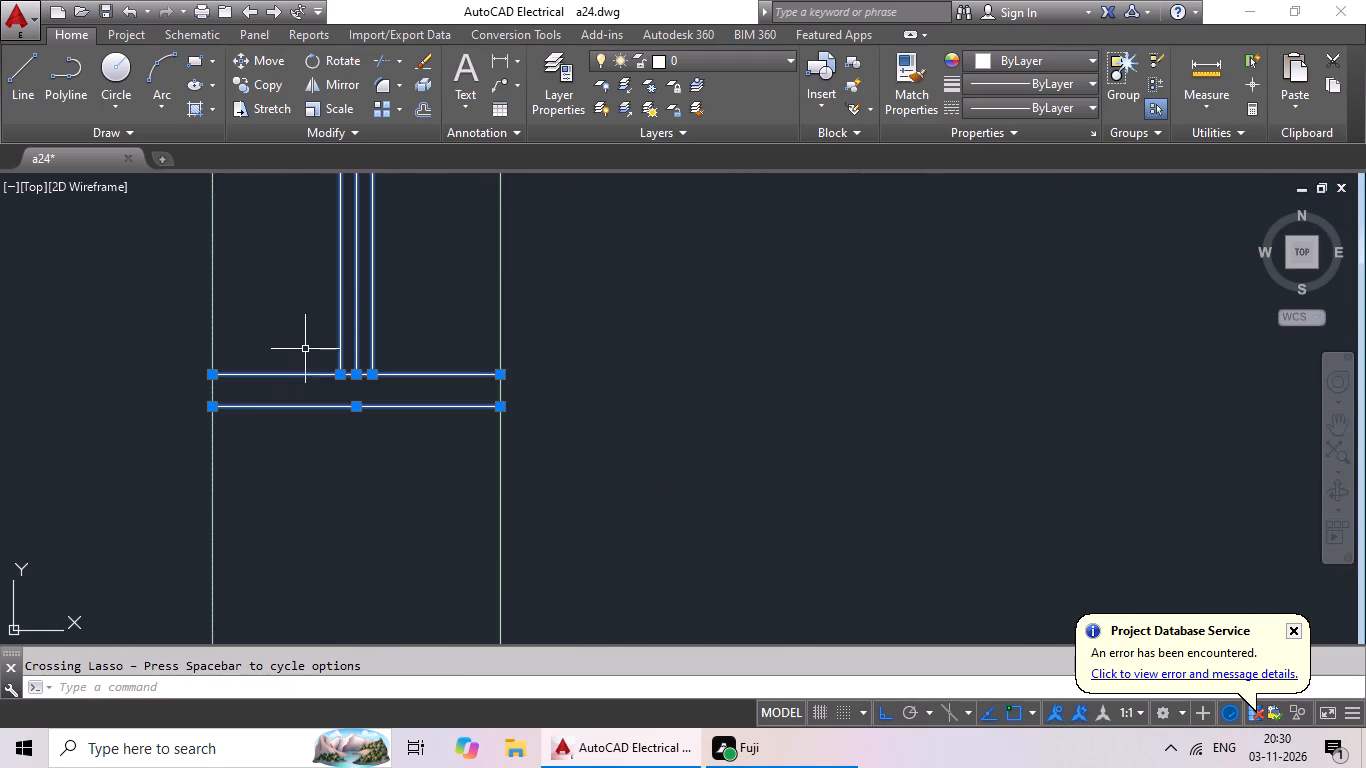
pyautogui.scroll(-3, 632, 315)
pyautogui.moveTo(673, 304); pyautogui.dragTo(571, 576, button='middle')
pyautogui.scroll(4, 494, 319)
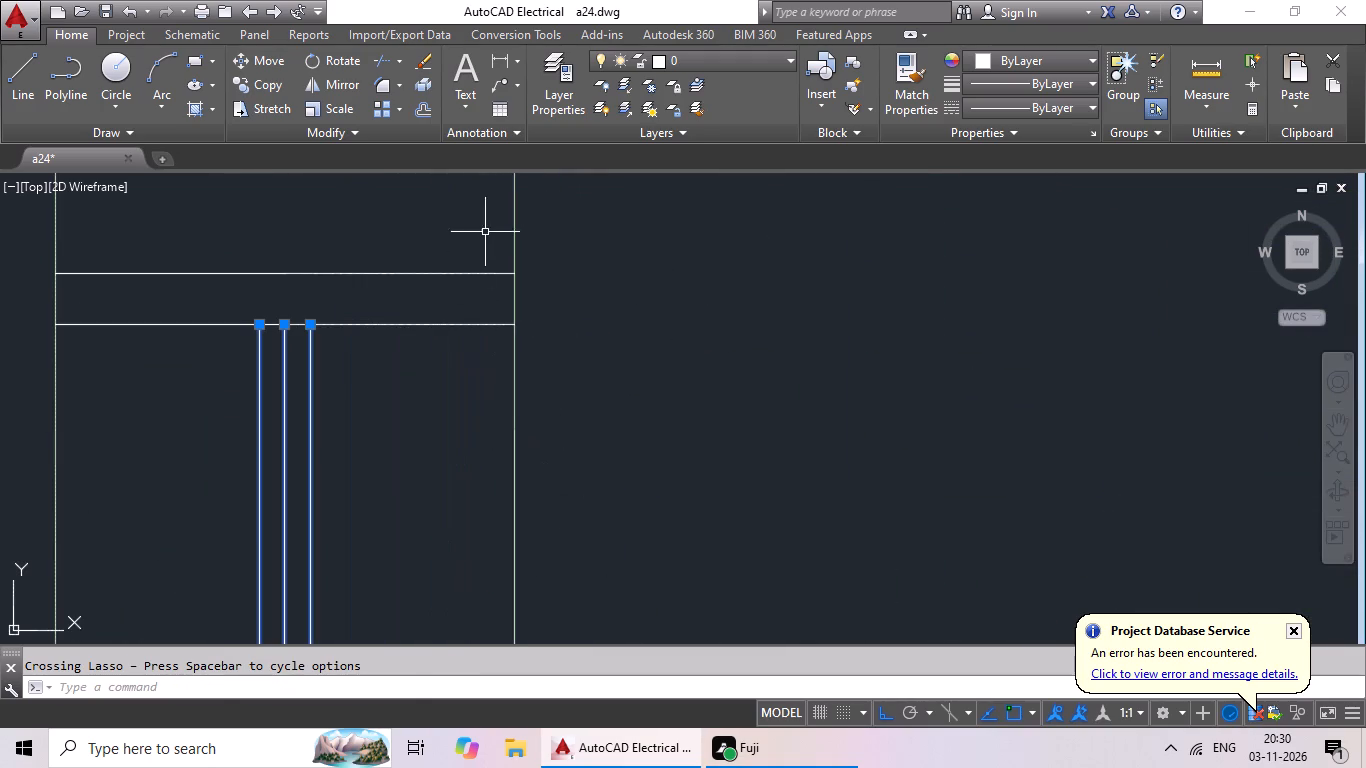
pyautogui.moveTo(488, 219); pyautogui.dragTo(273, 354)
# Add the easternmost window of the north wall, with its pane lines and both end frames, to the selection.
pyautogui.scroll(-4, 539, 276)
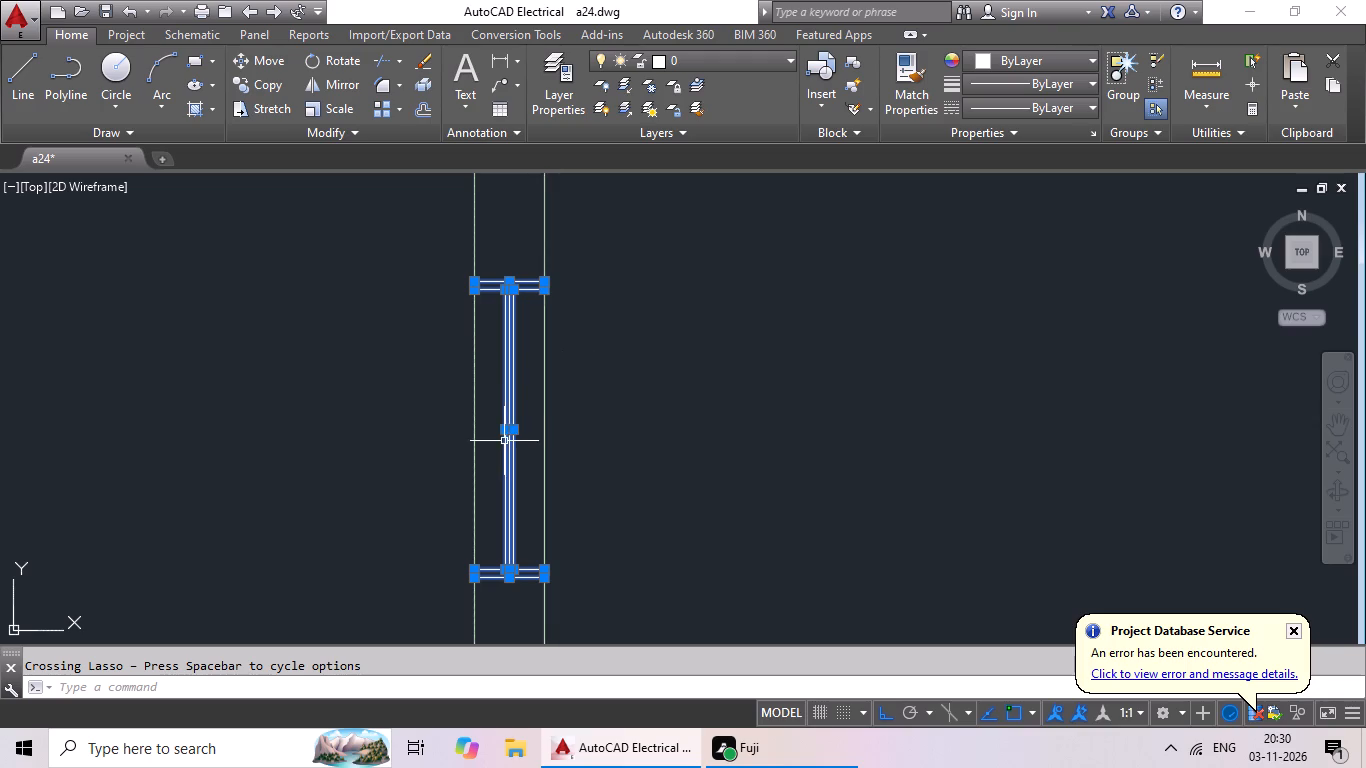
pyautogui.scroll(-3, 497, 449)
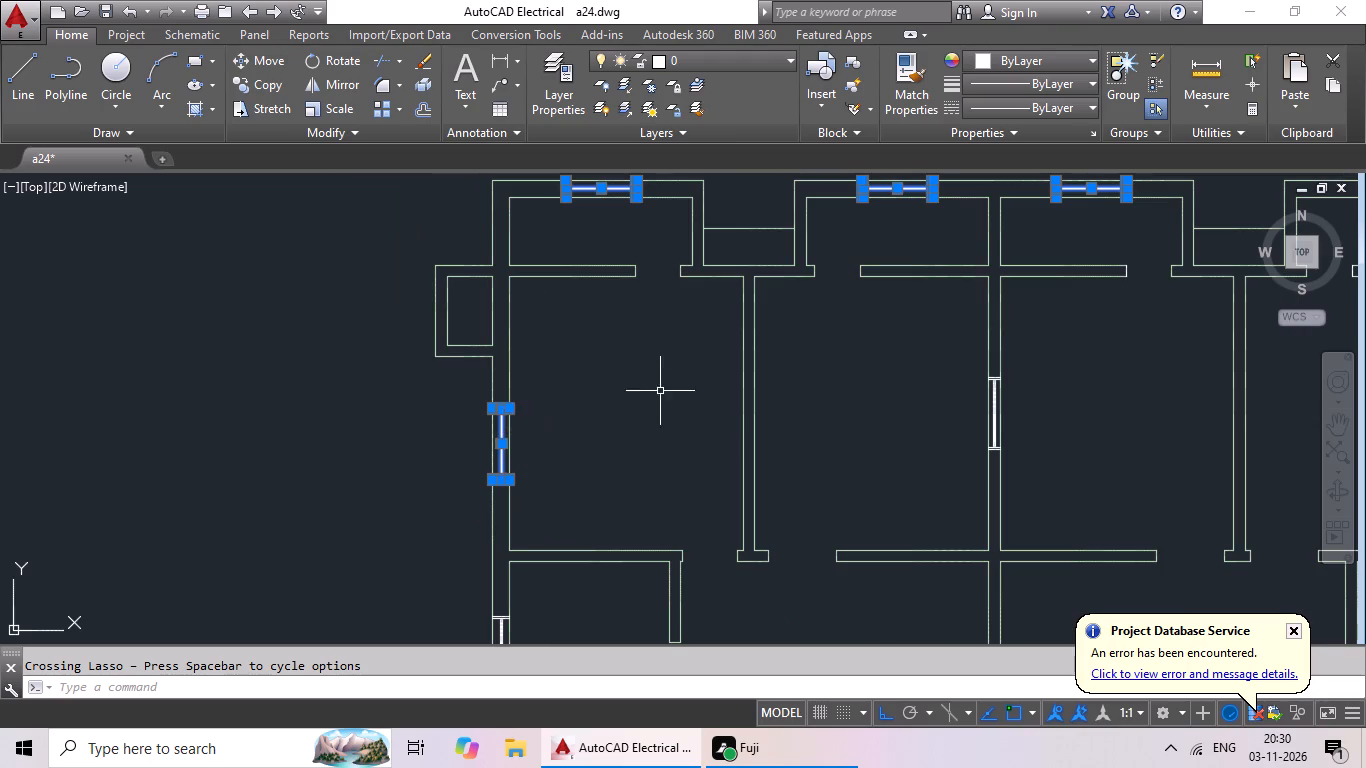
pyautogui.scroll(-3, 672, 386)
pyautogui.moveTo(740, 378); pyautogui.dragTo(545, 423, button='middle')
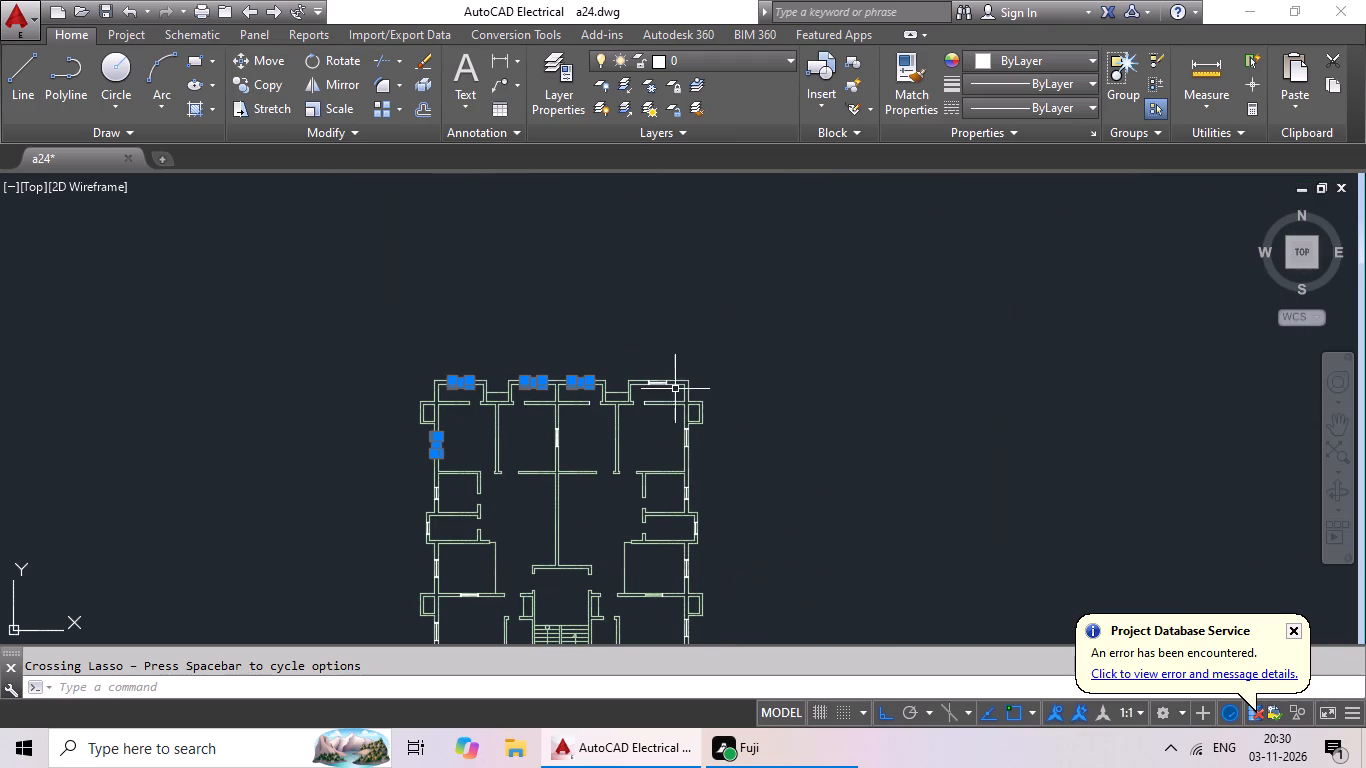
pyautogui.scroll(5, 675, 389)
pyautogui.moveTo(670, 404); pyautogui.dragTo(660, 514, button='middle')
pyautogui.scroll(4, 529, 418)
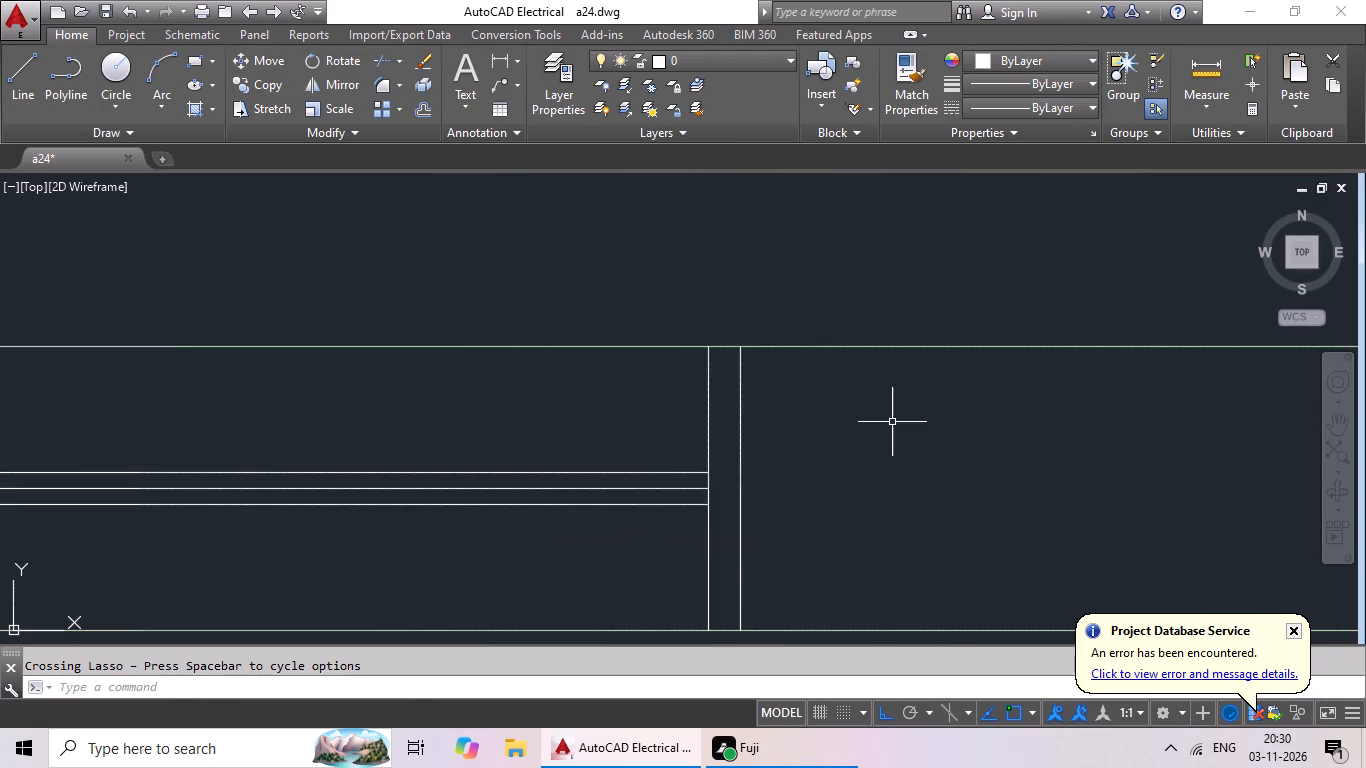
pyautogui.moveTo(896, 422); pyautogui.dragTo(490, 459)
pyautogui.moveTo(550, 454); pyautogui.dragTo(1075, 424, button='middle')
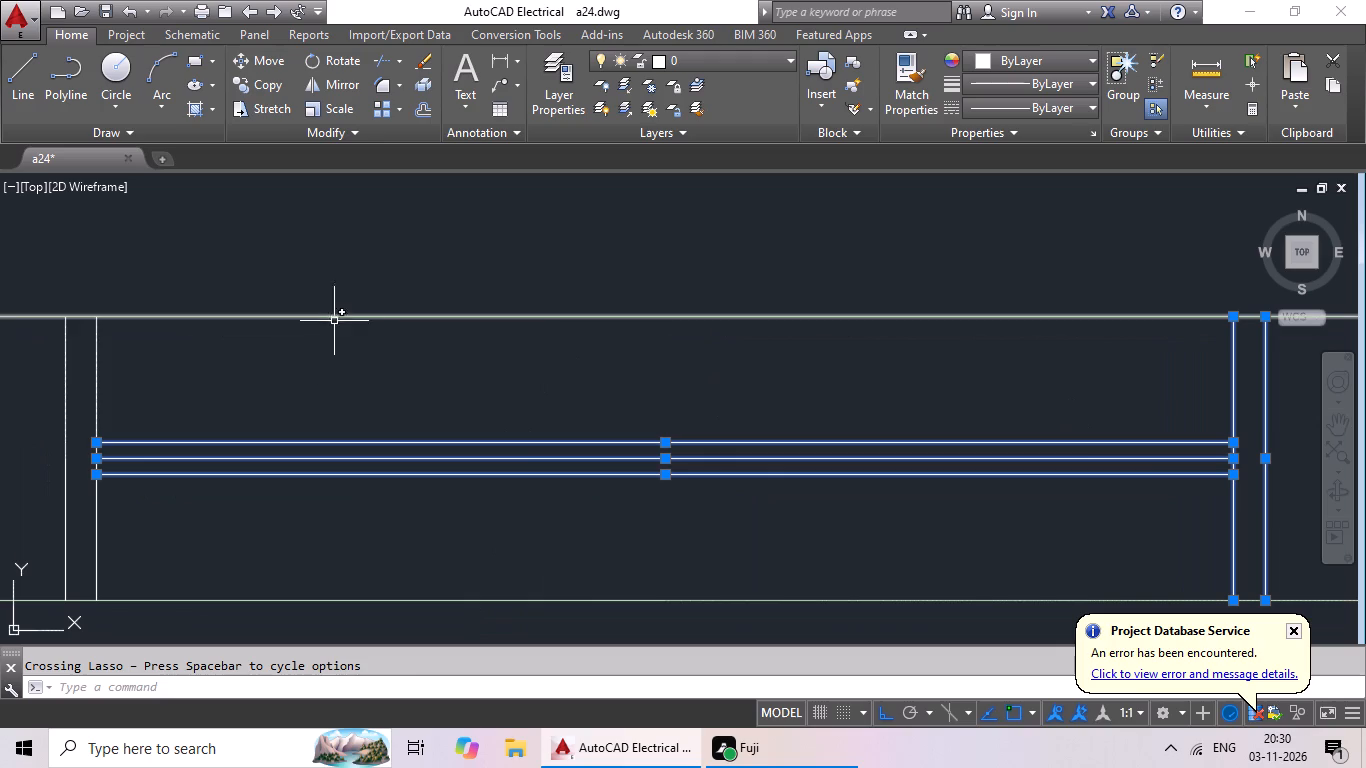
pyautogui.moveTo(316, 350); pyautogui.dragTo(2, 406)
# Add the northernmost window of the east outer wall, with its pane lines and both end frames, to the selection.
pyautogui.scroll(-4, 449, 422)
pyautogui.moveTo(495, 522); pyautogui.dragTo(548, 108, button='middle')
pyautogui.scroll(-1, 707, 321)
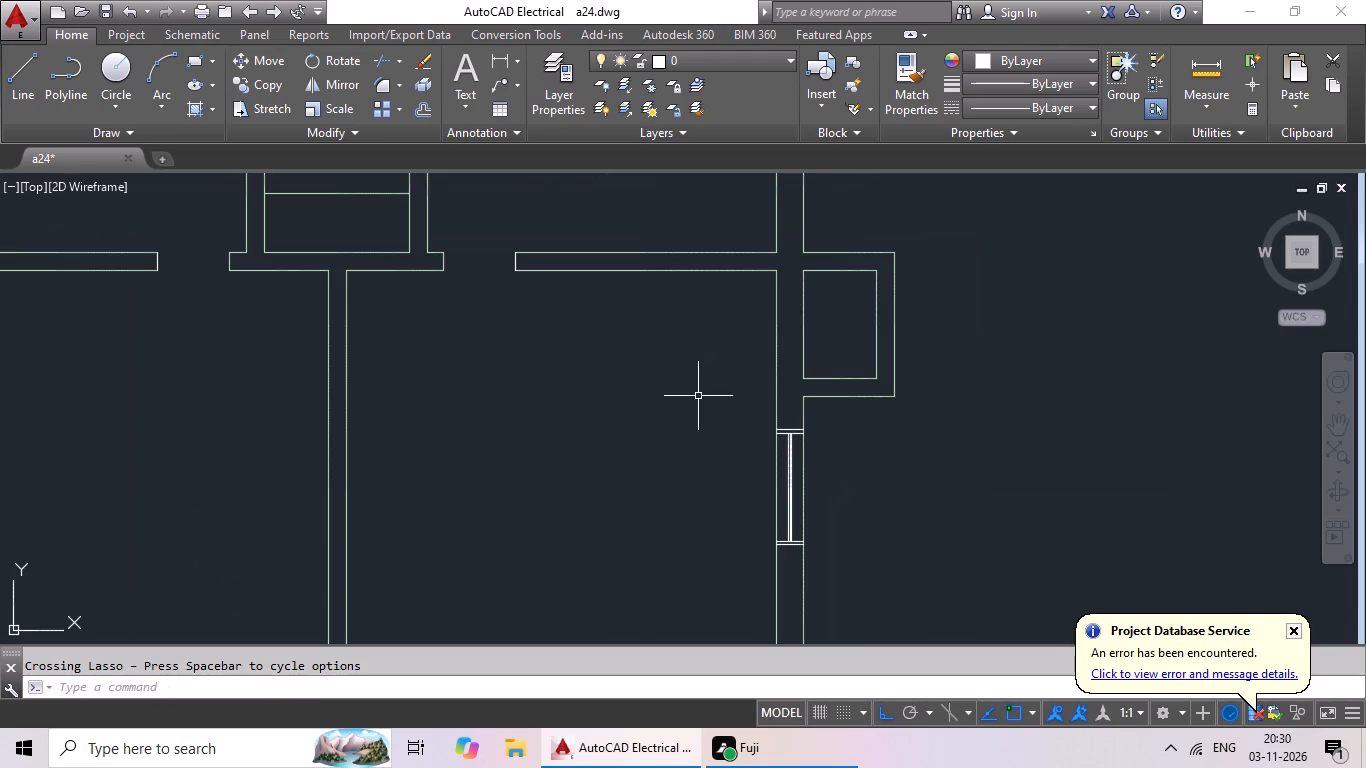
pyautogui.moveTo(687, 392); pyautogui.dragTo(569, 252, button='middle')
pyautogui.scroll(4, 681, 386)
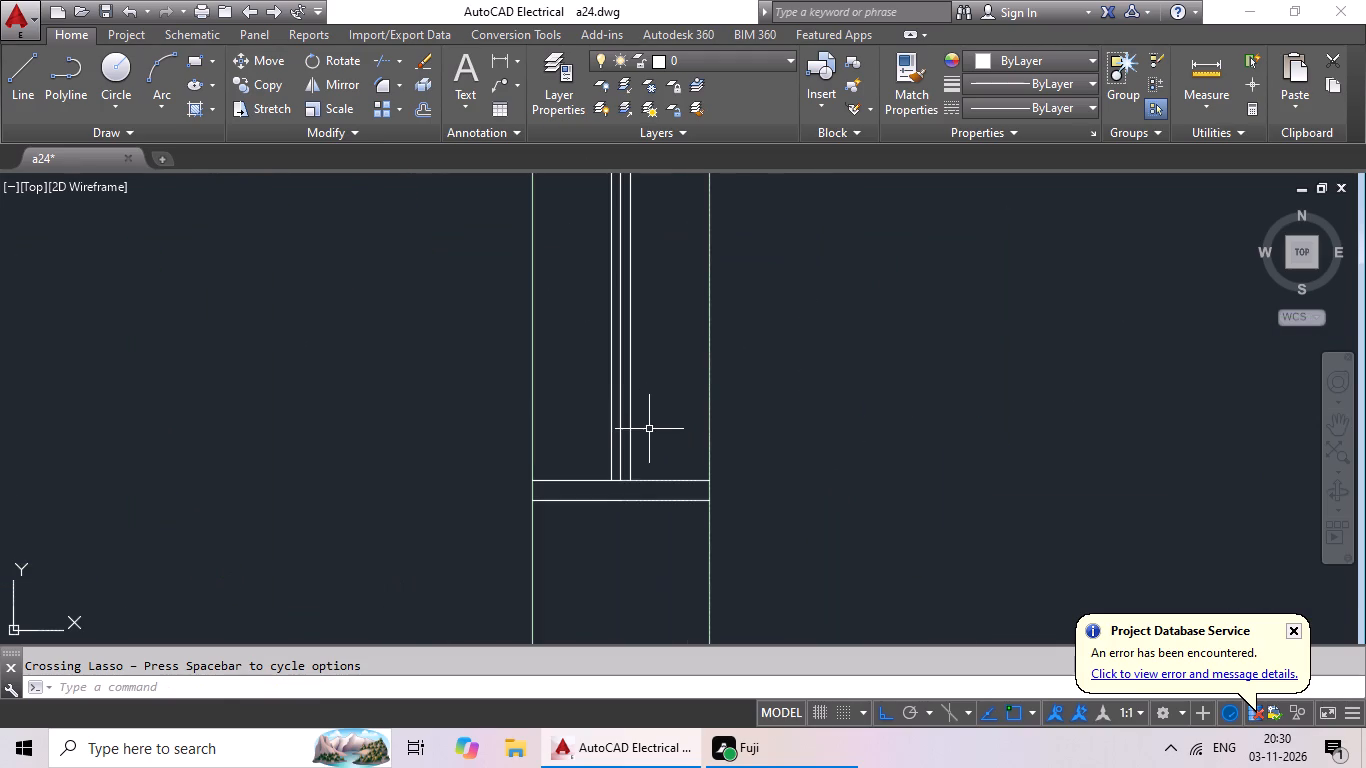
pyautogui.moveTo(651, 431); pyautogui.dragTo(601, 529)
pyautogui.moveTo(677, 331); pyautogui.dragTo(590, 416)
pyautogui.click(590, 416)
pyautogui.scroll(-1, 640, 353)
pyautogui.moveTo(639, 365); pyautogui.dragTo(529, 596, button='middle')
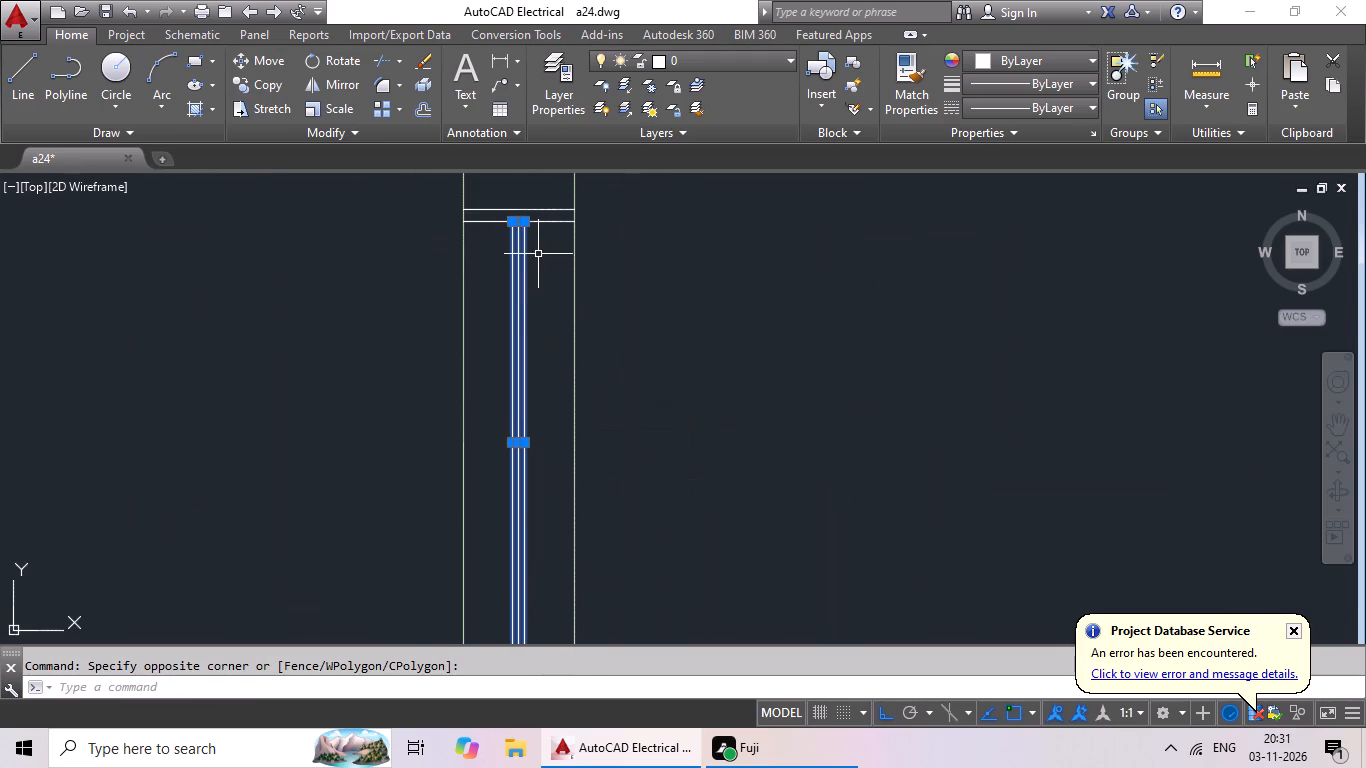
pyautogui.moveTo(538, 269); pyautogui.dragTo(519, 415, button='middle')
pyautogui.moveTo(534, 313); pyautogui.dragTo(484, 416)
pyautogui.click(484, 416)
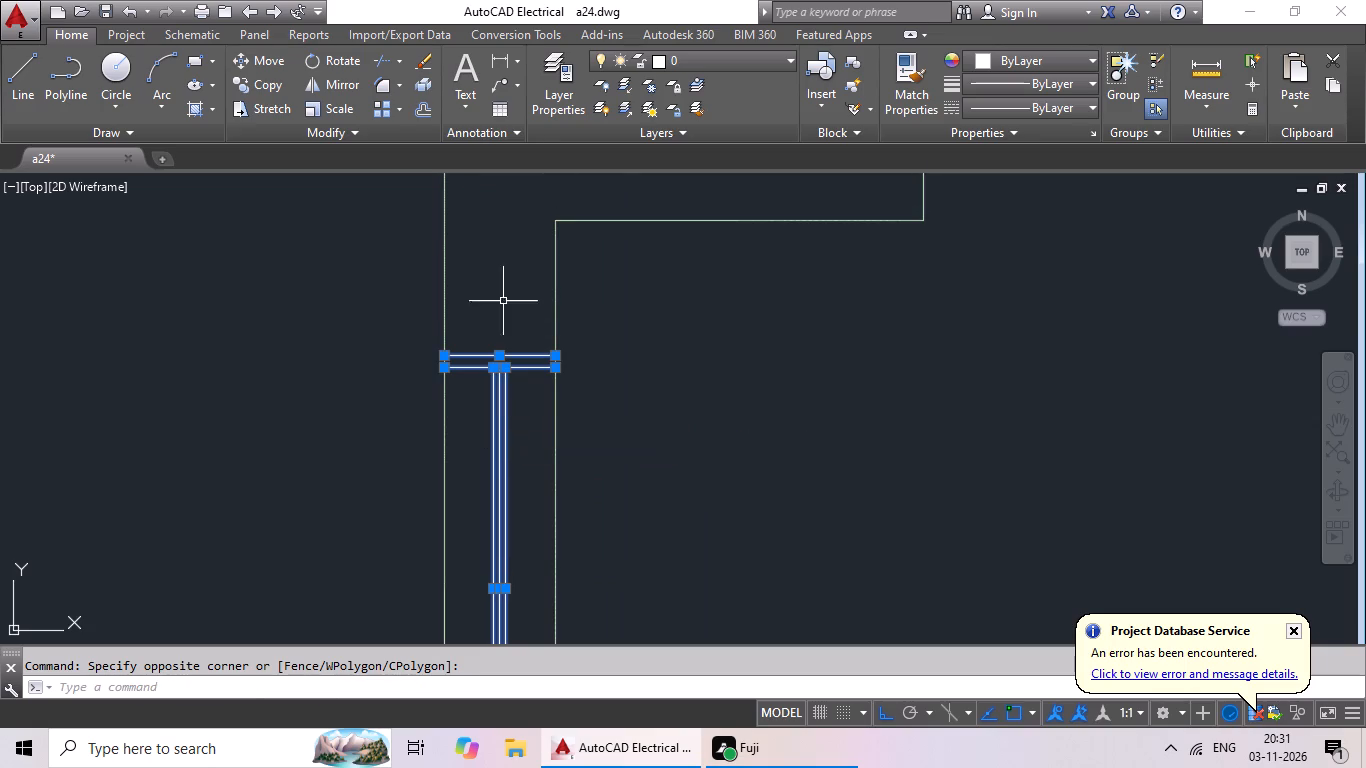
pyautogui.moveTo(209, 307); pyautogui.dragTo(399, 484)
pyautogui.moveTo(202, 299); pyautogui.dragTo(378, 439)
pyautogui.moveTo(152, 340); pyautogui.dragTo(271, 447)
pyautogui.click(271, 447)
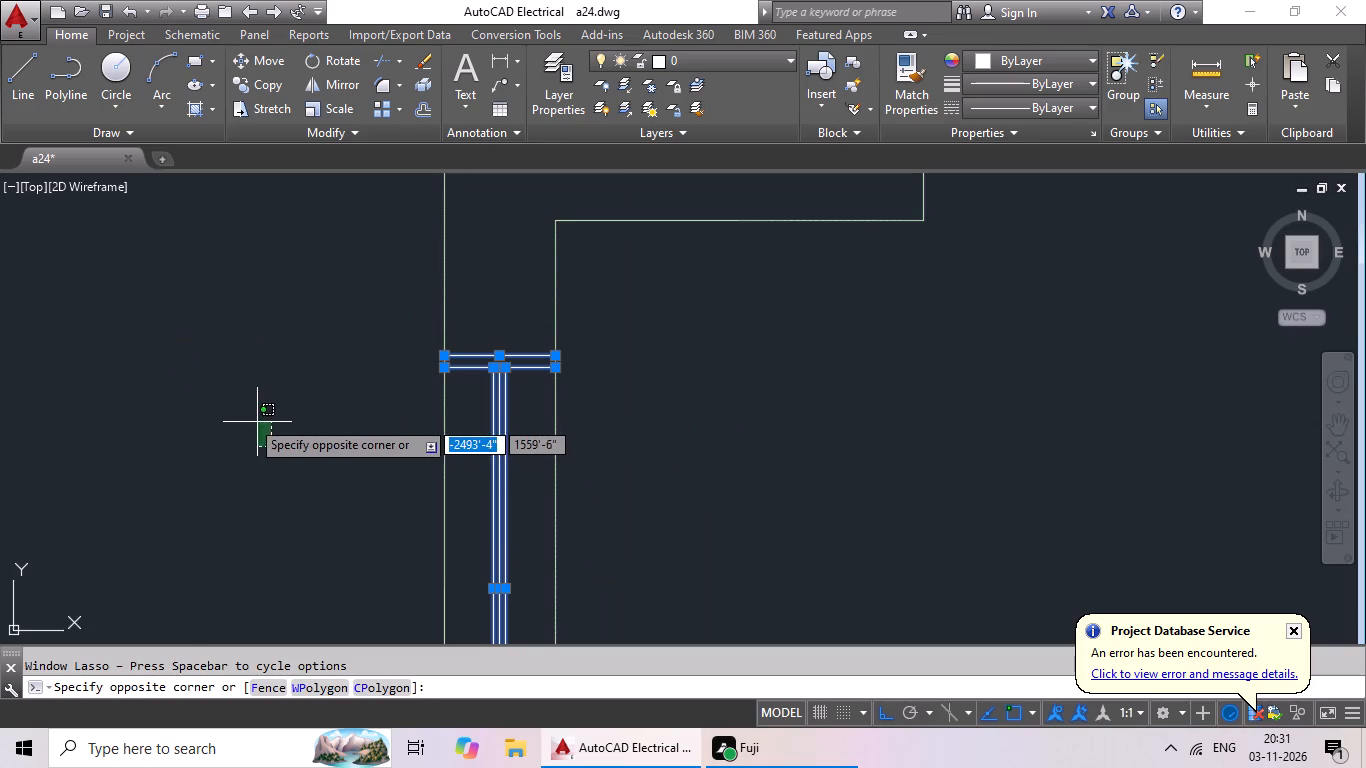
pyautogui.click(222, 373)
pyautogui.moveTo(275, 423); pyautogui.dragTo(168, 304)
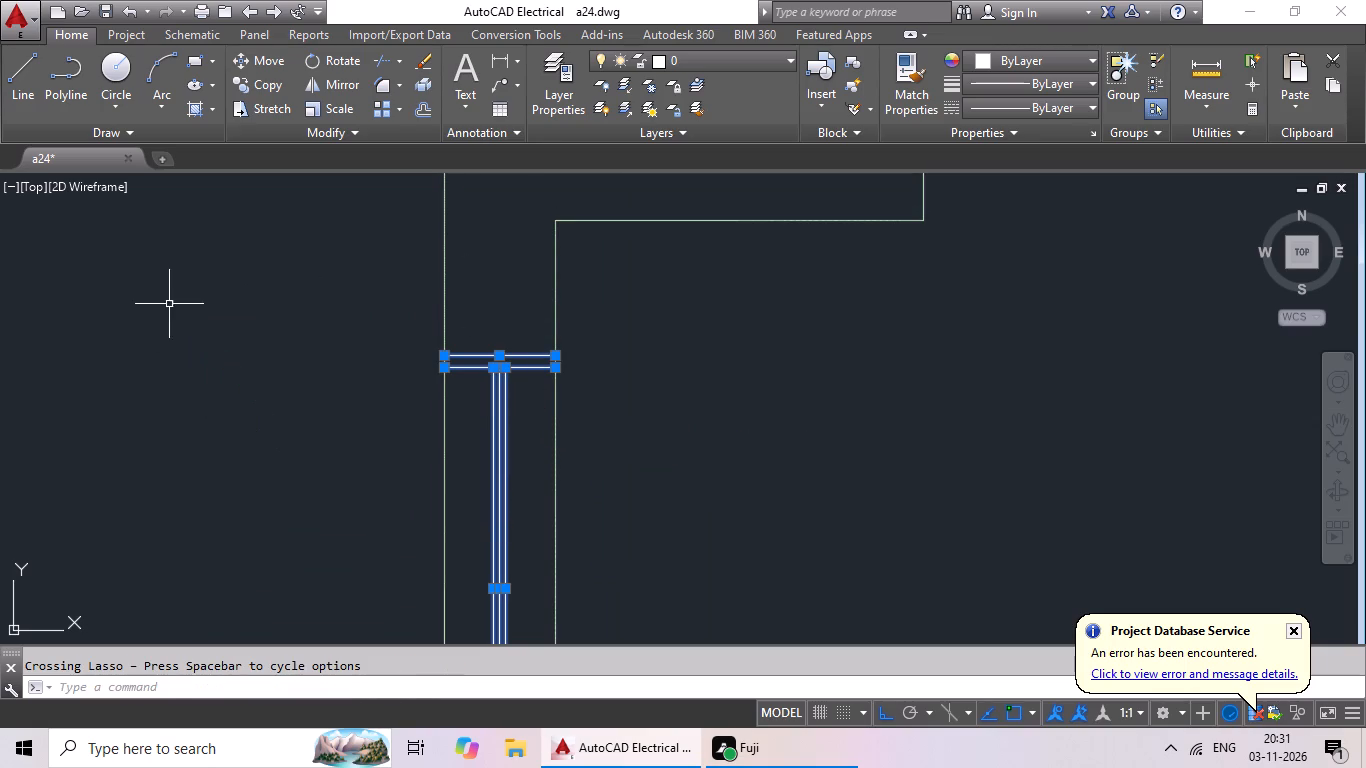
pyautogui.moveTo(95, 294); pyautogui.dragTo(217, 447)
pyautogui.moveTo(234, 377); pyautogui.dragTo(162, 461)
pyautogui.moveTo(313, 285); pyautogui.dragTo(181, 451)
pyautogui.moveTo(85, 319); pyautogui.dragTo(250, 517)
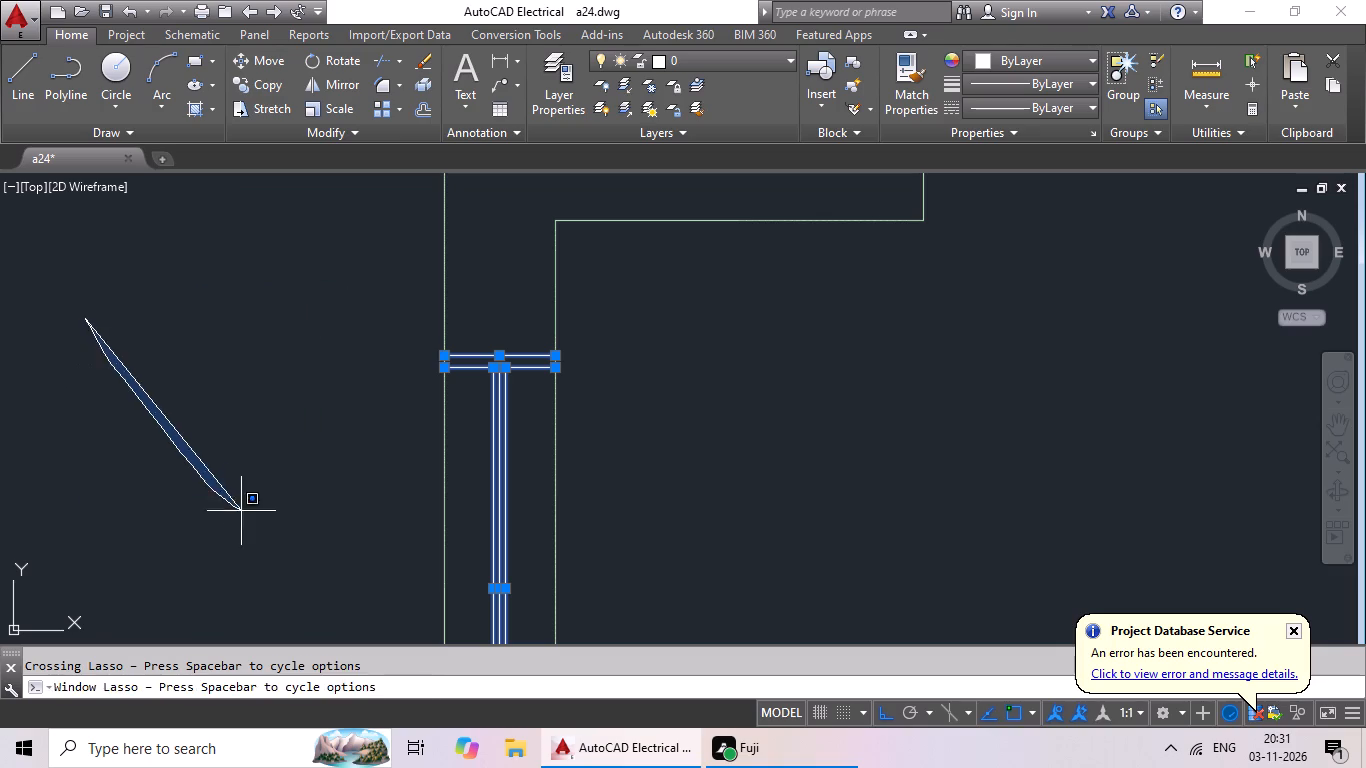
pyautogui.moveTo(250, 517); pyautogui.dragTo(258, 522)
# Add the east wall window of the northern small room, with its pane lines and both end frames, to the selection.
pyautogui.scroll(-4, 421, 491)
pyautogui.moveTo(406, 525); pyautogui.dragTo(466, 283, button='middle')
pyautogui.scroll(3, 493, 531)
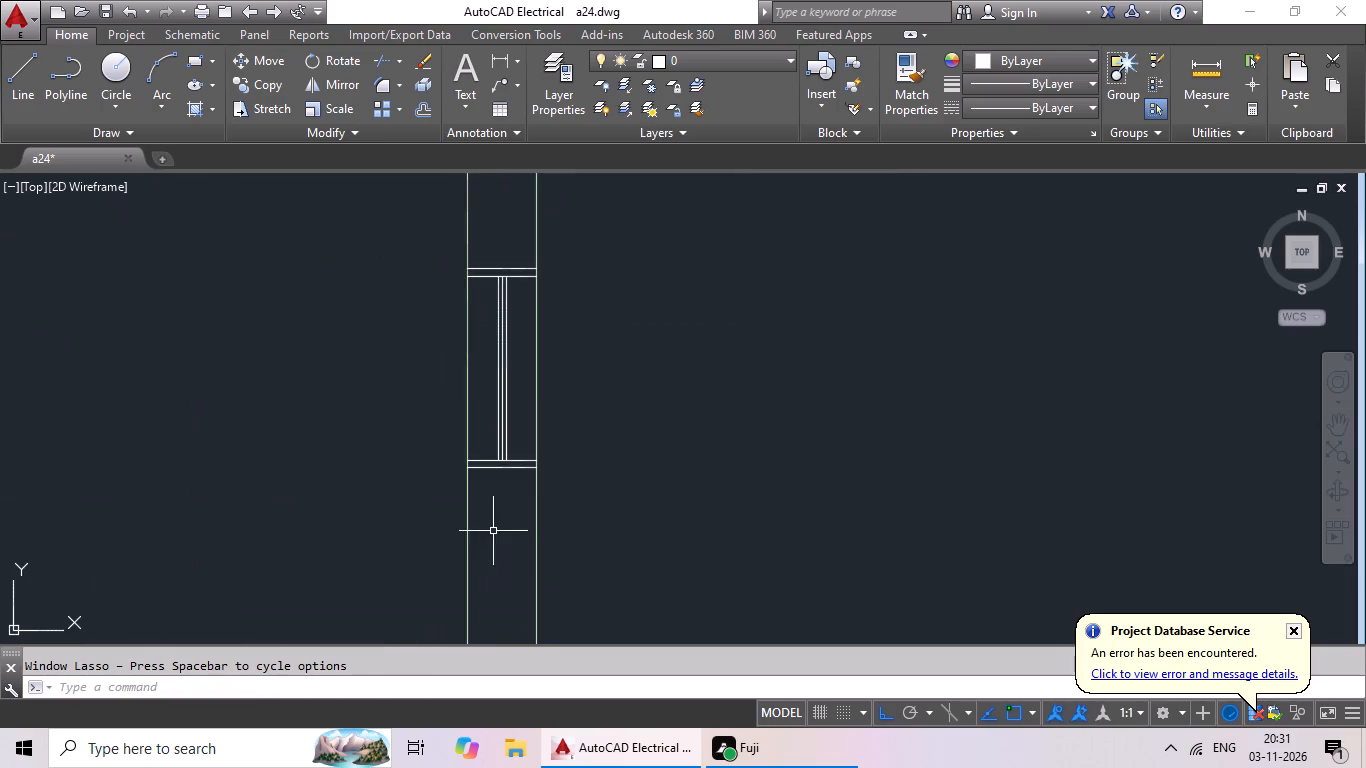
pyautogui.scroll(4, 520, 461)
pyautogui.moveTo(508, 333); pyautogui.dragTo(329, 454)
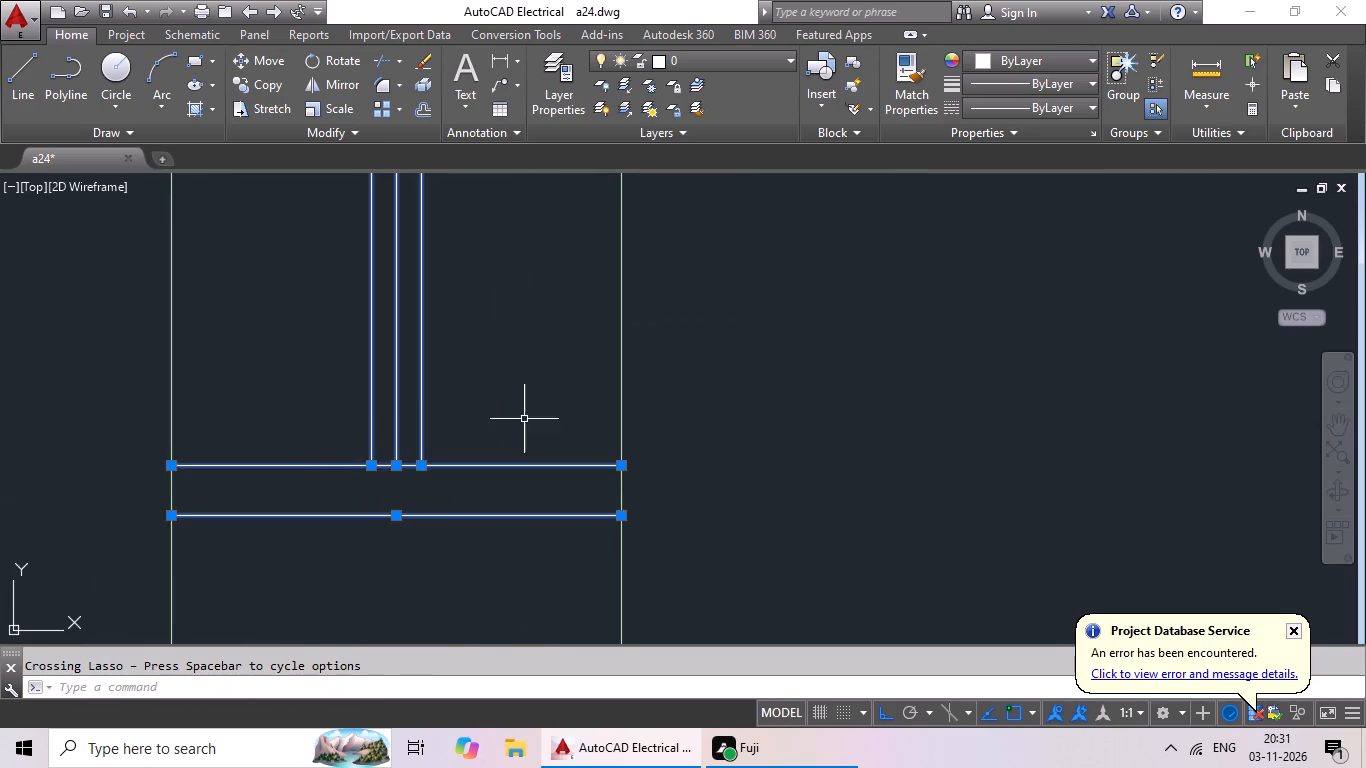
pyautogui.moveTo(524, 427); pyautogui.dragTo(473, 730, button='middle')
pyautogui.scroll(-3, 469, 411)
pyautogui.moveTo(470, 404); pyautogui.dragTo(453, 551, button='middle')
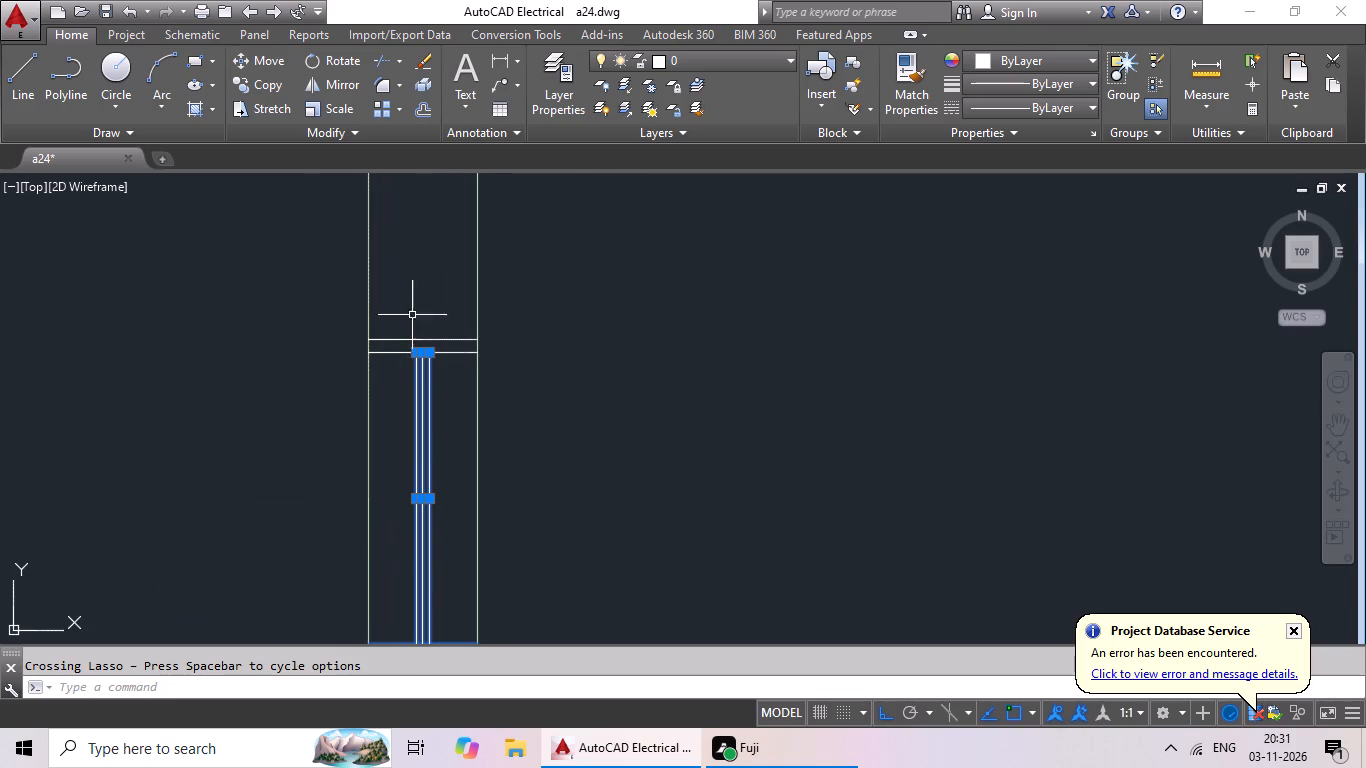
pyautogui.moveTo(423, 297); pyautogui.dragTo(385, 383)
pyautogui.click(385, 383)
# Add the east wall window of the projecting southern small room, with its pane lines and both end frames, to the selection.
pyautogui.scroll(-4, 243, 380)
pyautogui.moveTo(236, 391); pyautogui.dragTo(482, 417, button='middle')
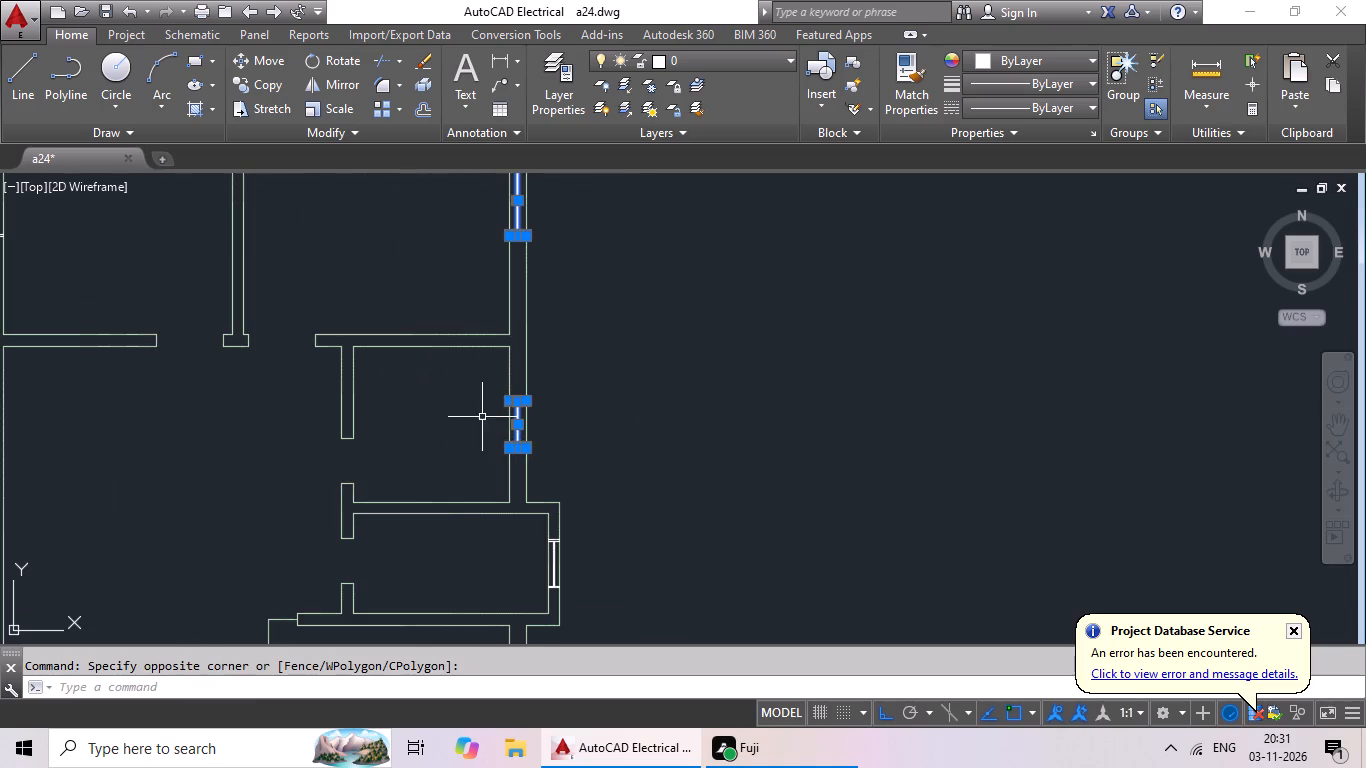
pyautogui.moveTo(366, 450); pyautogui.dragTo(408, 292, button='middle')
pyautogui.scroll(3, 652, 398)
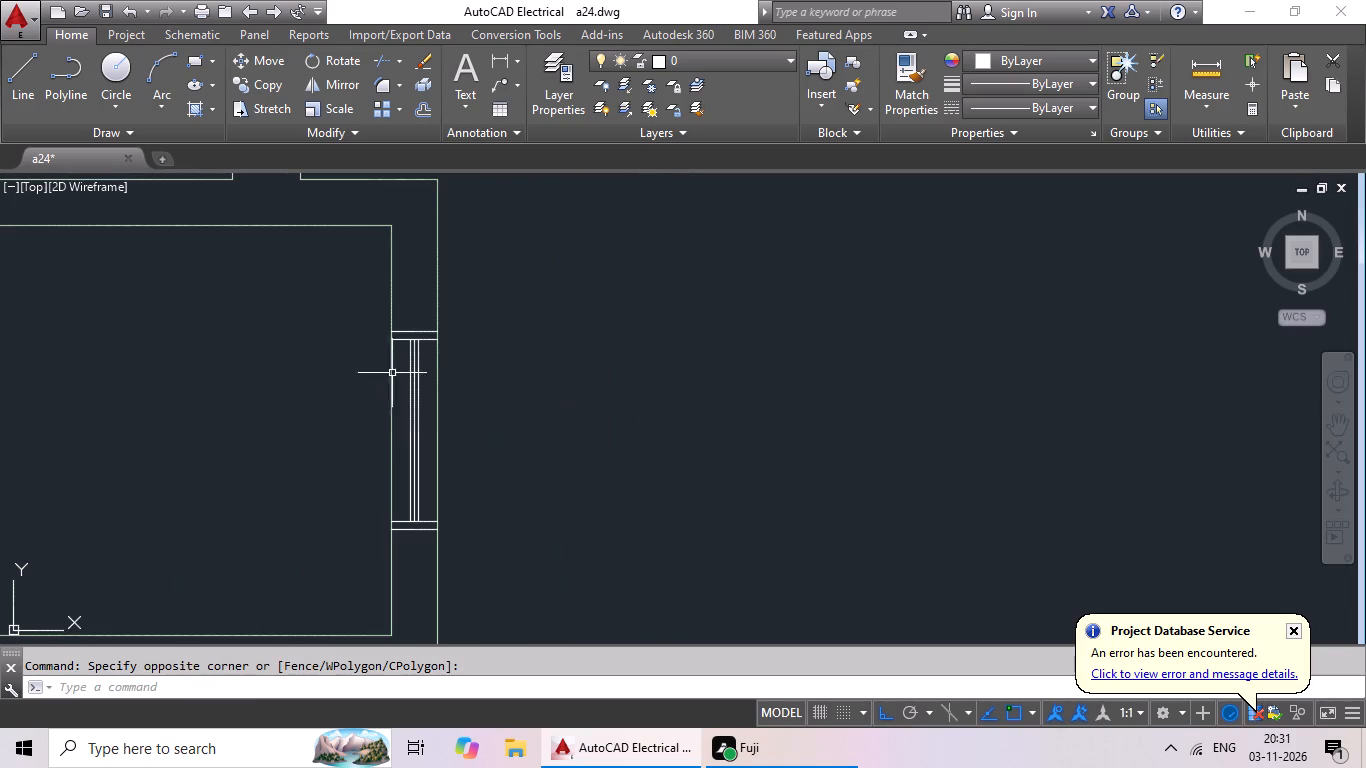
pyautogui.scroll(3, 415, 342)
pyautogui.moveTo(448, 261); pyautogui.dragTo(396, 349)
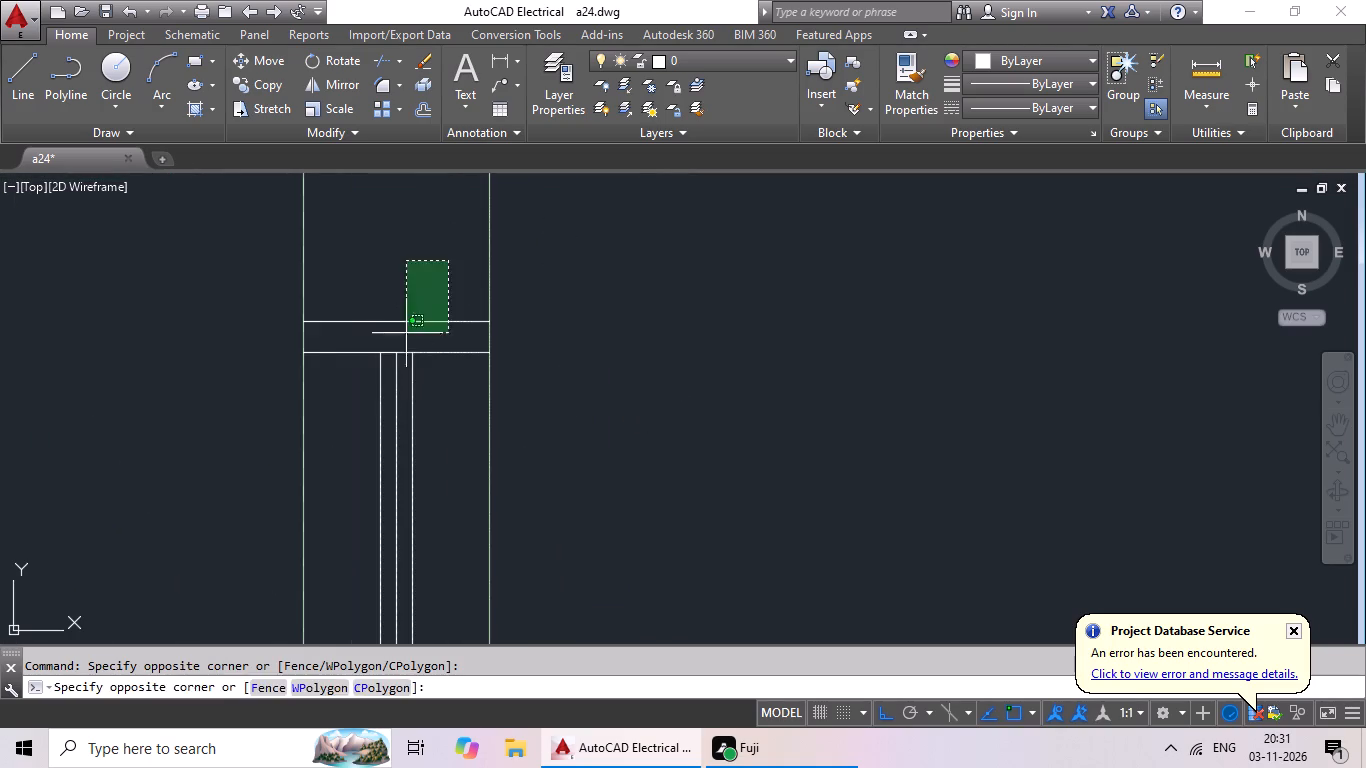
pyautogui.moveTo(396, 349); pyautogui.dragTo(370, 449)
pyautogui.scroll(-2, 383, 444)
pyautogui.moveTo(396, 427); pyautogui.dragTo(412, 312, button='middle')
pyautogui.scroll(3, 391, 487)
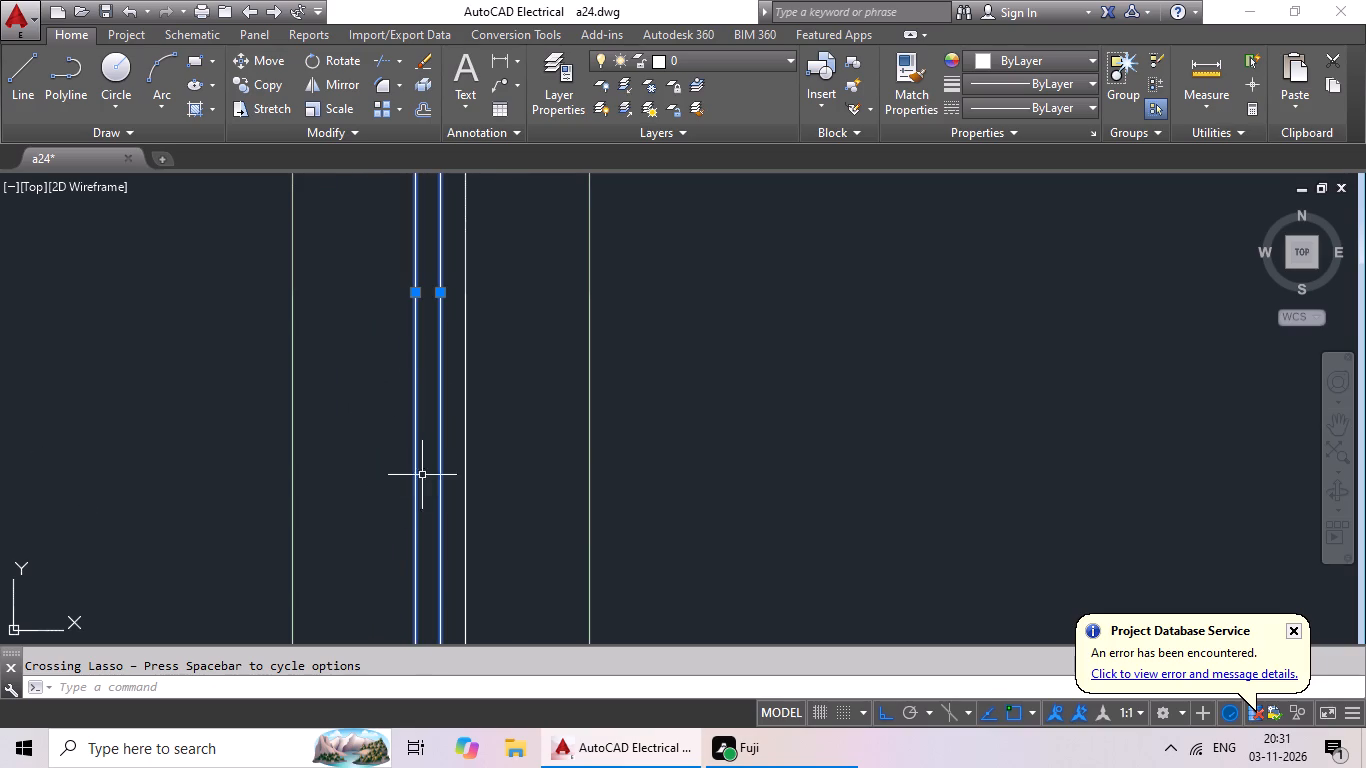
pyautogui.moveTo(514, 371); pyautogui.dragTo(430, 505)
pyautogui.click(430, 505)
pyautogui.scroll(-3, 463, 484)
pyautogui.moveTo(463, 482); pyautogui.dragTo(511, 311, button='middle')
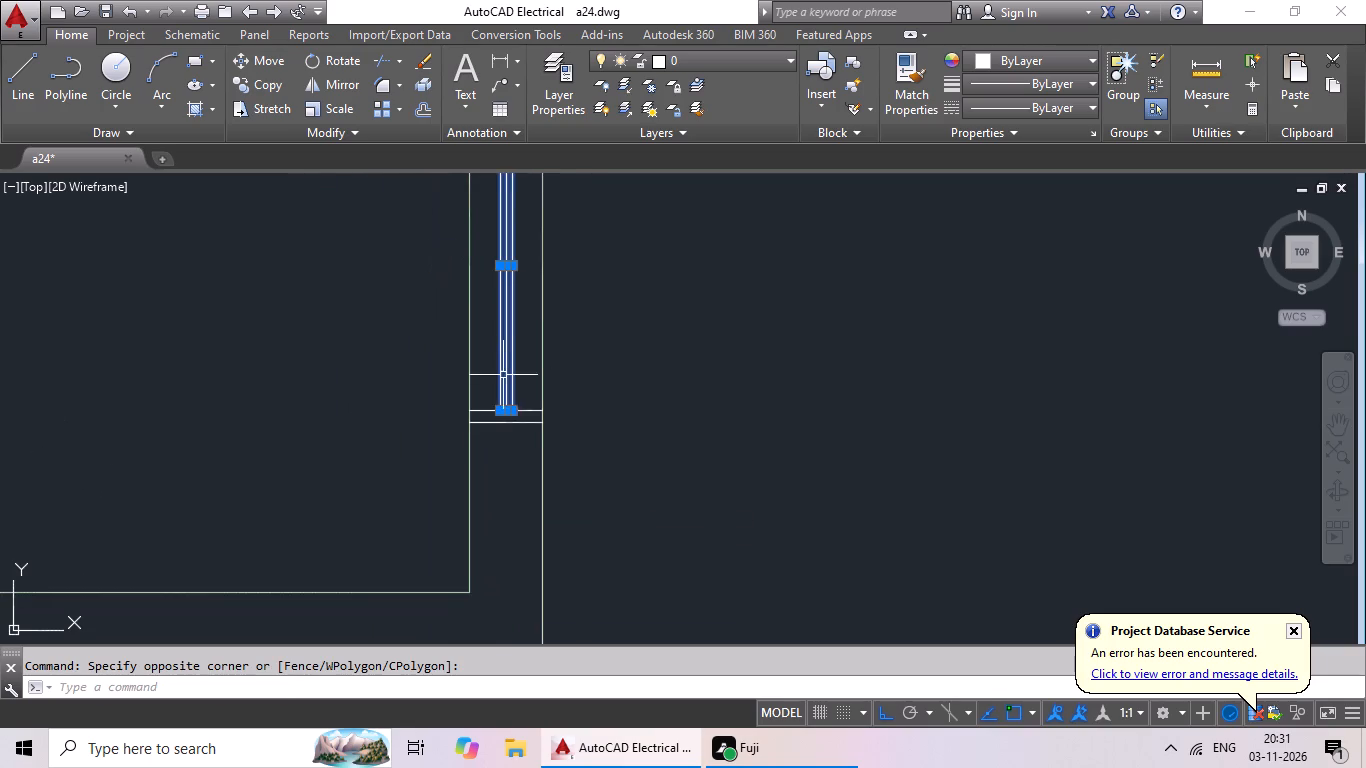
pyautogui.scroll(3, 501, 436)
pyautogui.moveTo(575, 323); pyautogui.dragTo(503, 454)
pyautogui.click(503, 454)
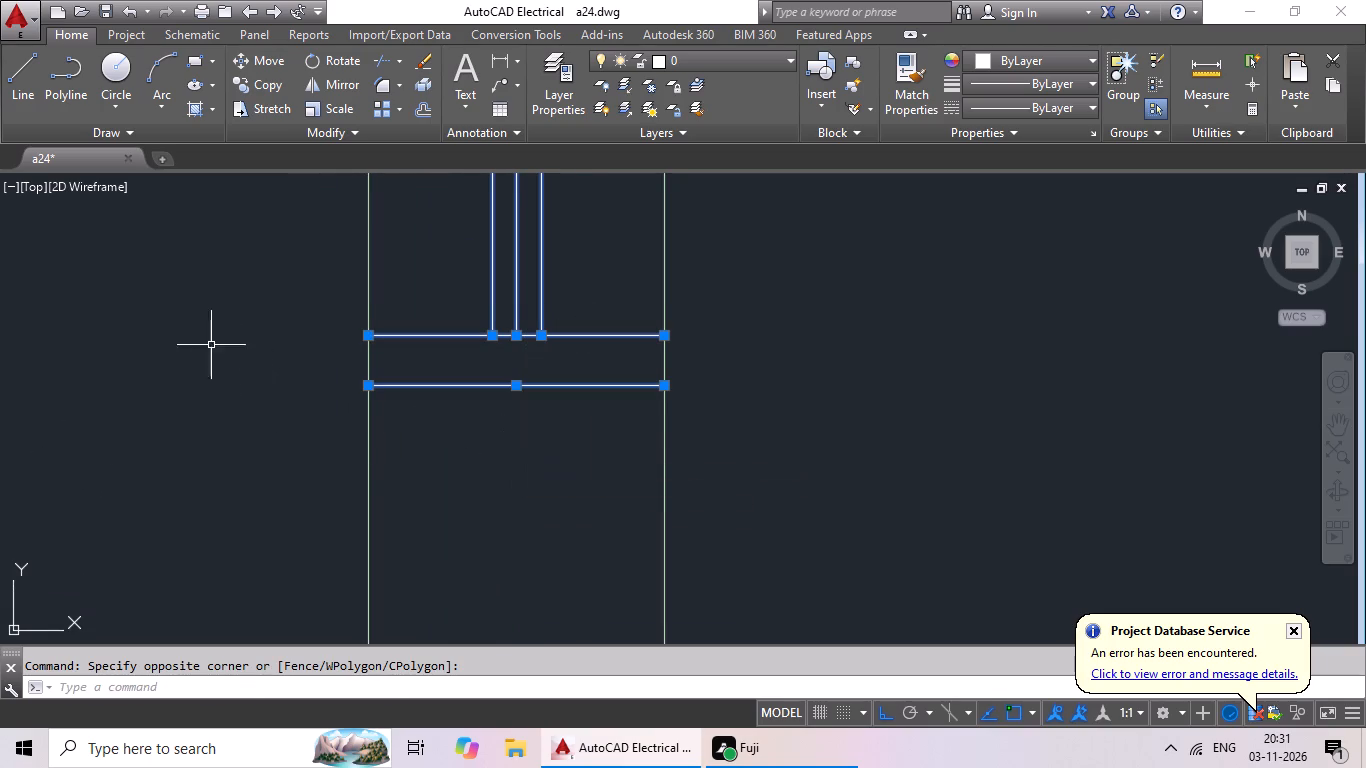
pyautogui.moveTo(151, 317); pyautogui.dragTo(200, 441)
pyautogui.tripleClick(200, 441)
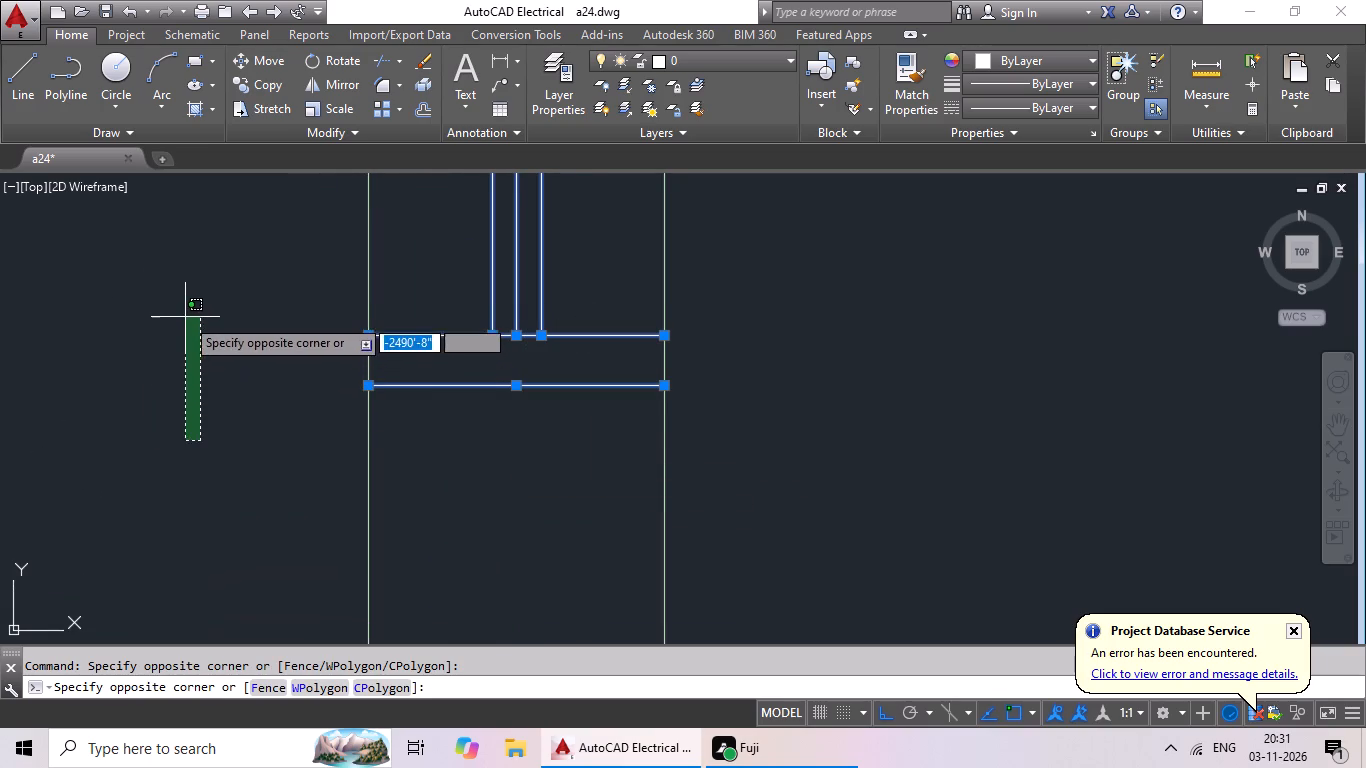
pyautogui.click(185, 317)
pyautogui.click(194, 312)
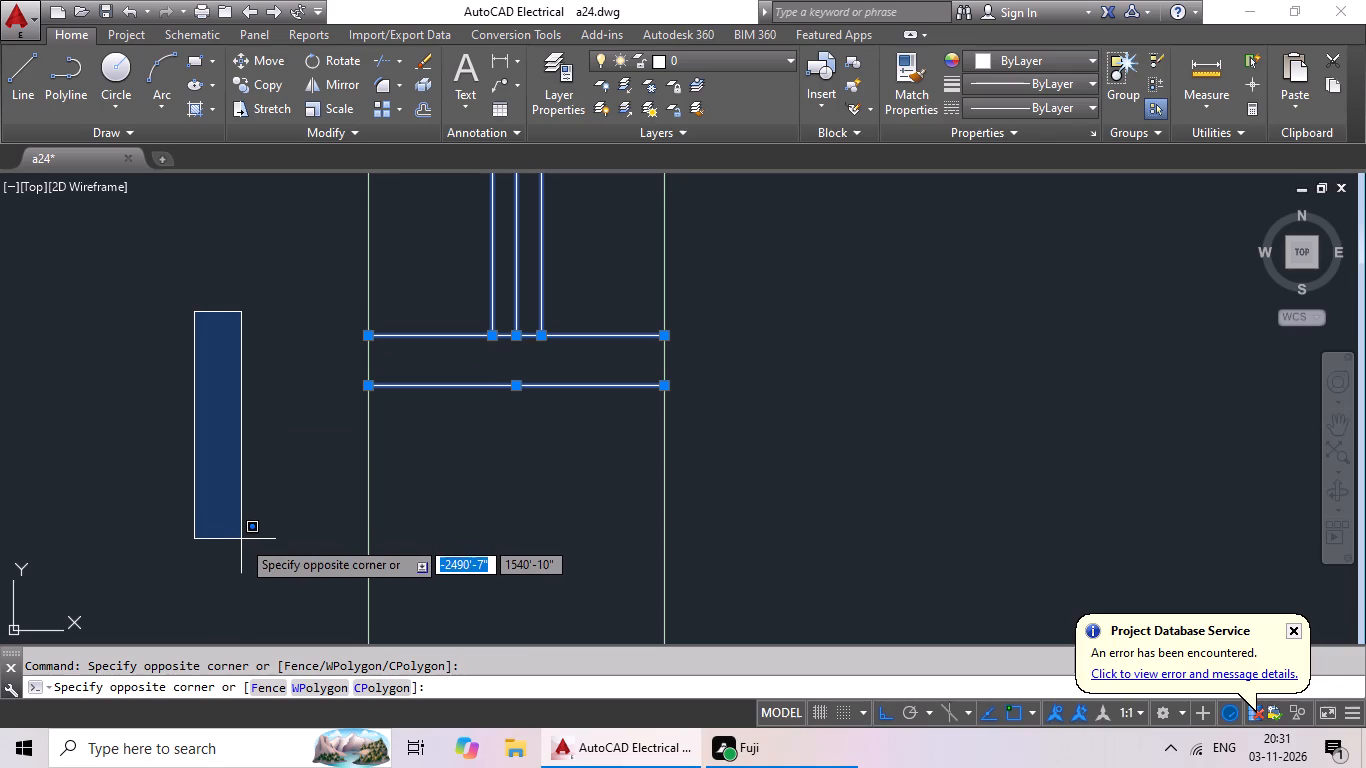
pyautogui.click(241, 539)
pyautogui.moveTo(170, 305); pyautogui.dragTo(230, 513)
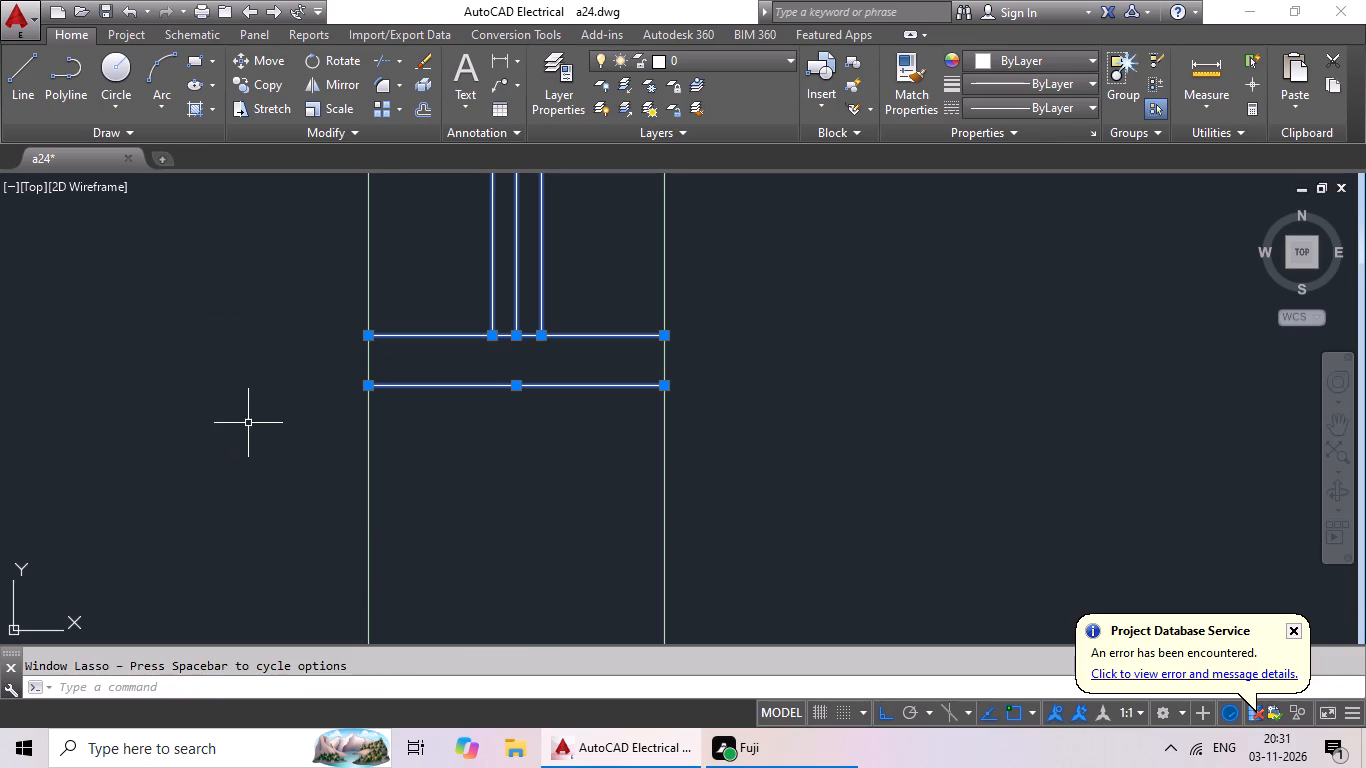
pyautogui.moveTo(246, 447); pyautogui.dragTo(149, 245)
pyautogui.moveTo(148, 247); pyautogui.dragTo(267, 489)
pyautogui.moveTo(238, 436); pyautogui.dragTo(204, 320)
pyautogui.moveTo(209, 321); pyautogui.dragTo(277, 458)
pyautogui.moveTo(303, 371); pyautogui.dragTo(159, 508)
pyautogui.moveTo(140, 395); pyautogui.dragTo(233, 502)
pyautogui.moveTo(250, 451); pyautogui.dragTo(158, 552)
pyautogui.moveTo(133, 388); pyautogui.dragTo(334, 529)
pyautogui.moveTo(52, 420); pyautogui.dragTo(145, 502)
# Add the east wall window of the room just south of the projecting small room, with pane lines and both end frames, to the selection.
pyautogui.scroll(-4, 251, 512)
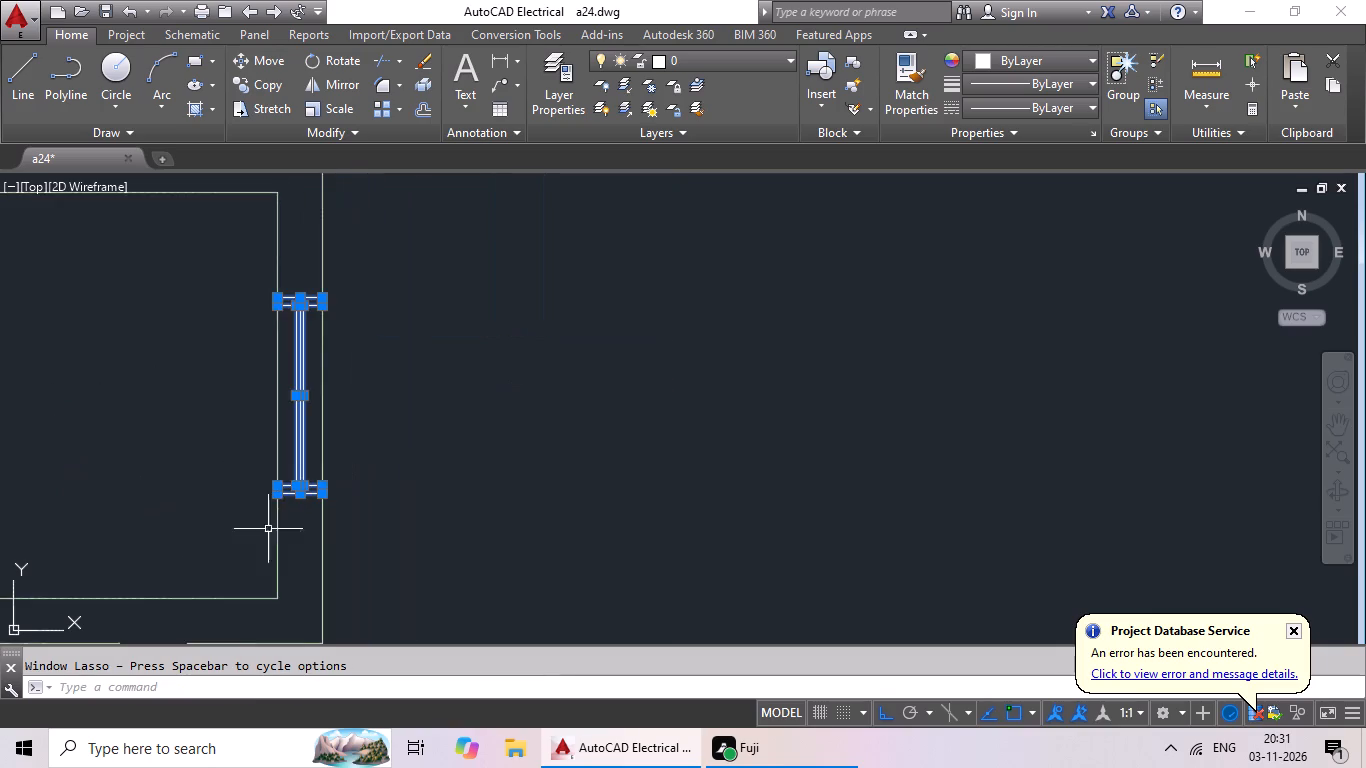
pyautogui.moveTo(288, 563); pyautogui.dragTo(499, 423, button='middle')
pyautogui.scroll(-2, 493, 448)
pyautogui.scroll(-1, 455, 521)
pyautogui.scroll(3, 456, 610)
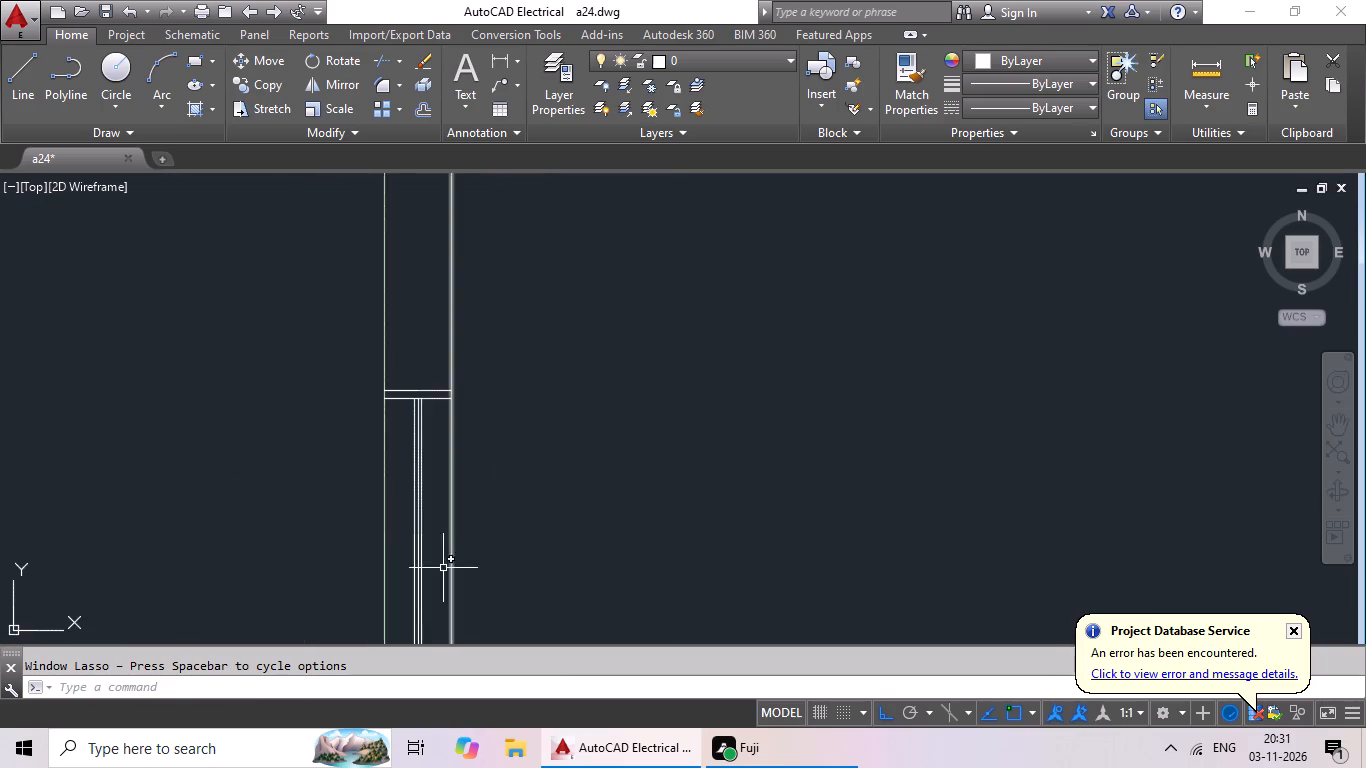
pyautogui.scroll(3, 424, 453)
pyautogui.moveTo(438, 336); pyautogui.dragTo(348, 488)
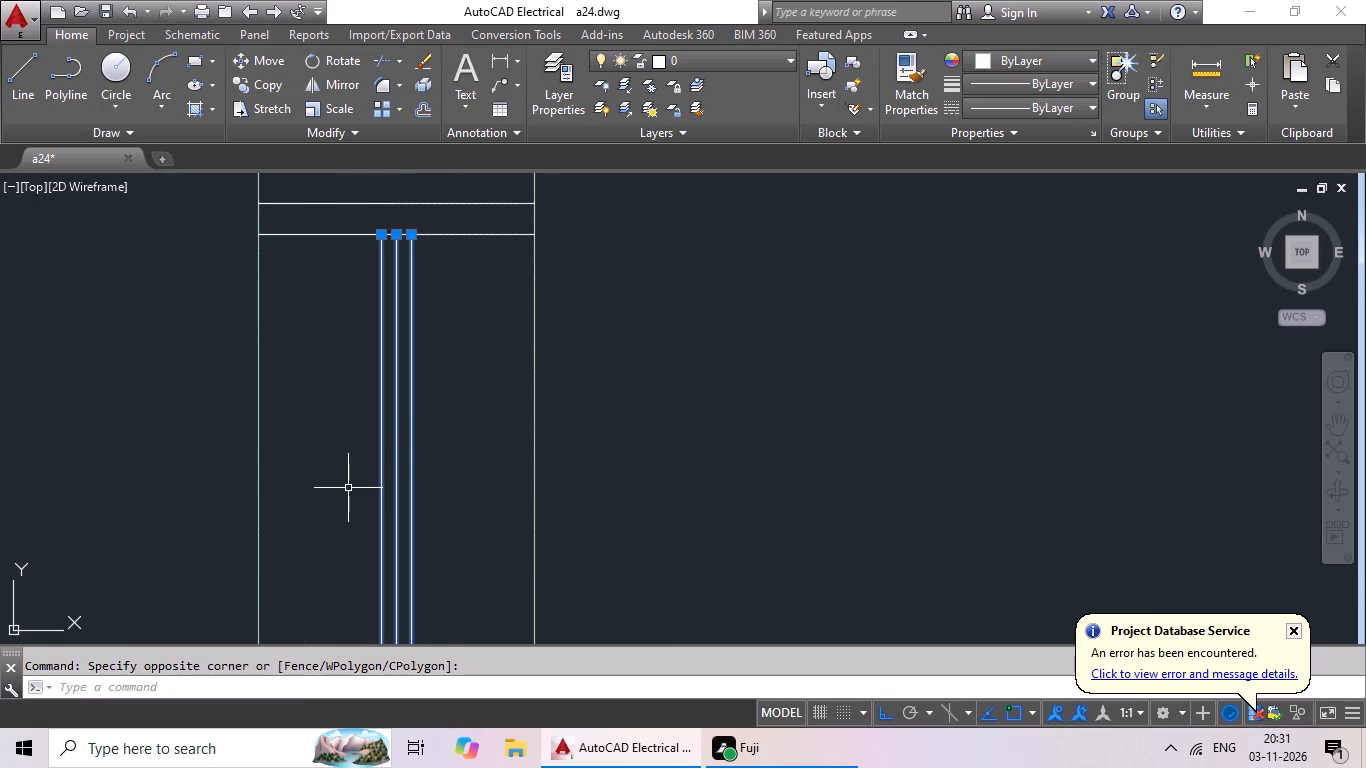
pyautogui.moveTo(428, 394); pyautogui.dragTo(383, 567, button='middle')
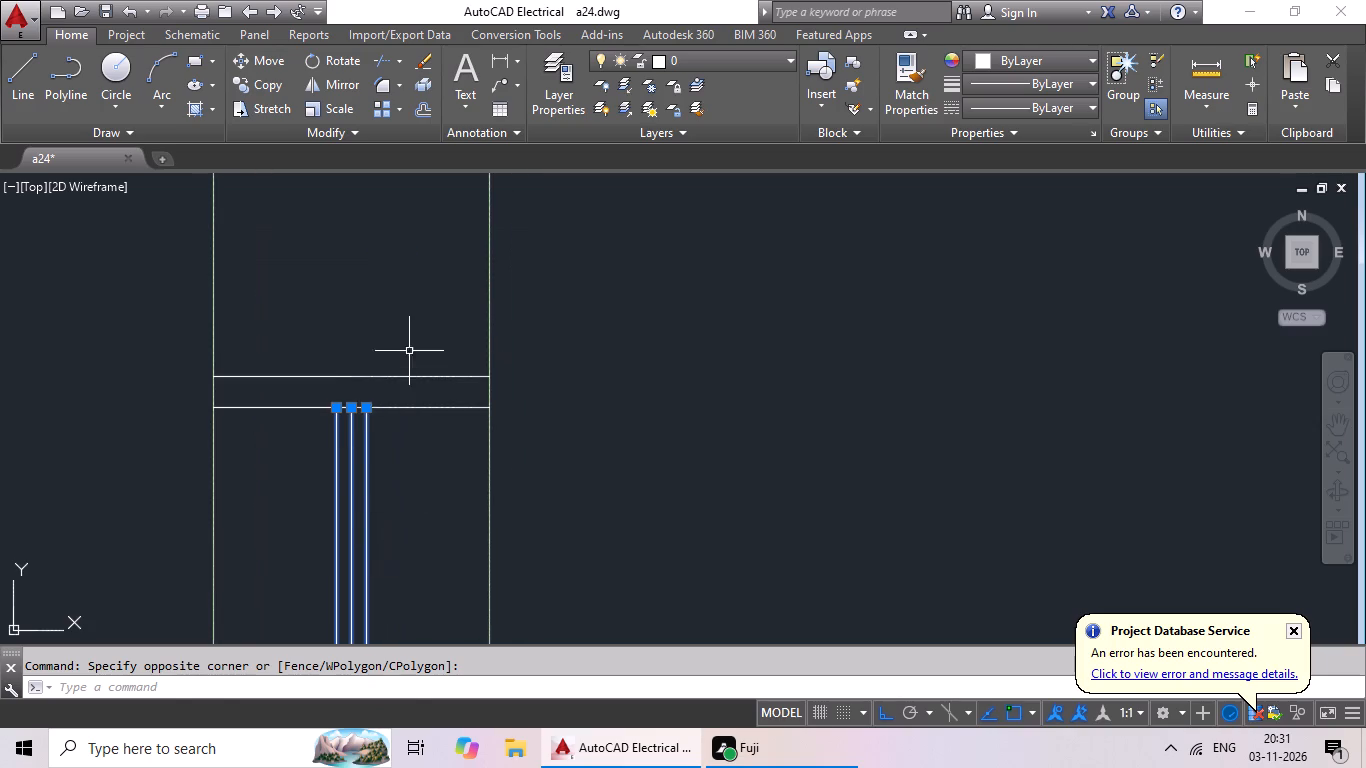
pyautogui.moveTo(412, 336); pyautogui.dragTo(355, 469)
pyautogui.scroll(-1, 365, 489)
pyautogui.moveTo(359, 564); pyautogui.dragTo(426, 176, button='middle')
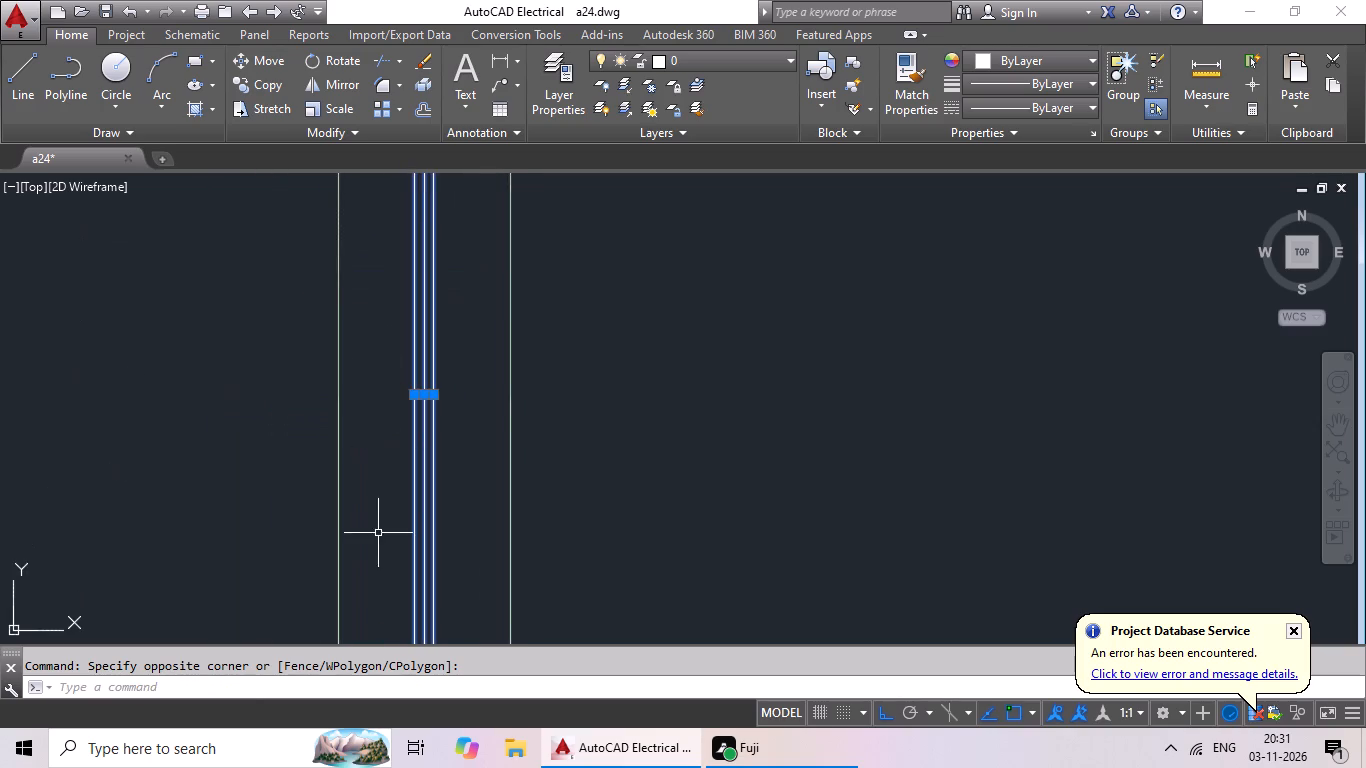
pyautogui.moveTo(425, 321); pyautogui.dragTo(434, 185, button='middle')
pyautogui.moveTo(392, 428); pyautogui.dragTo(444, 242, button='middle')
pyautogui.scroll(2, 505, 483)
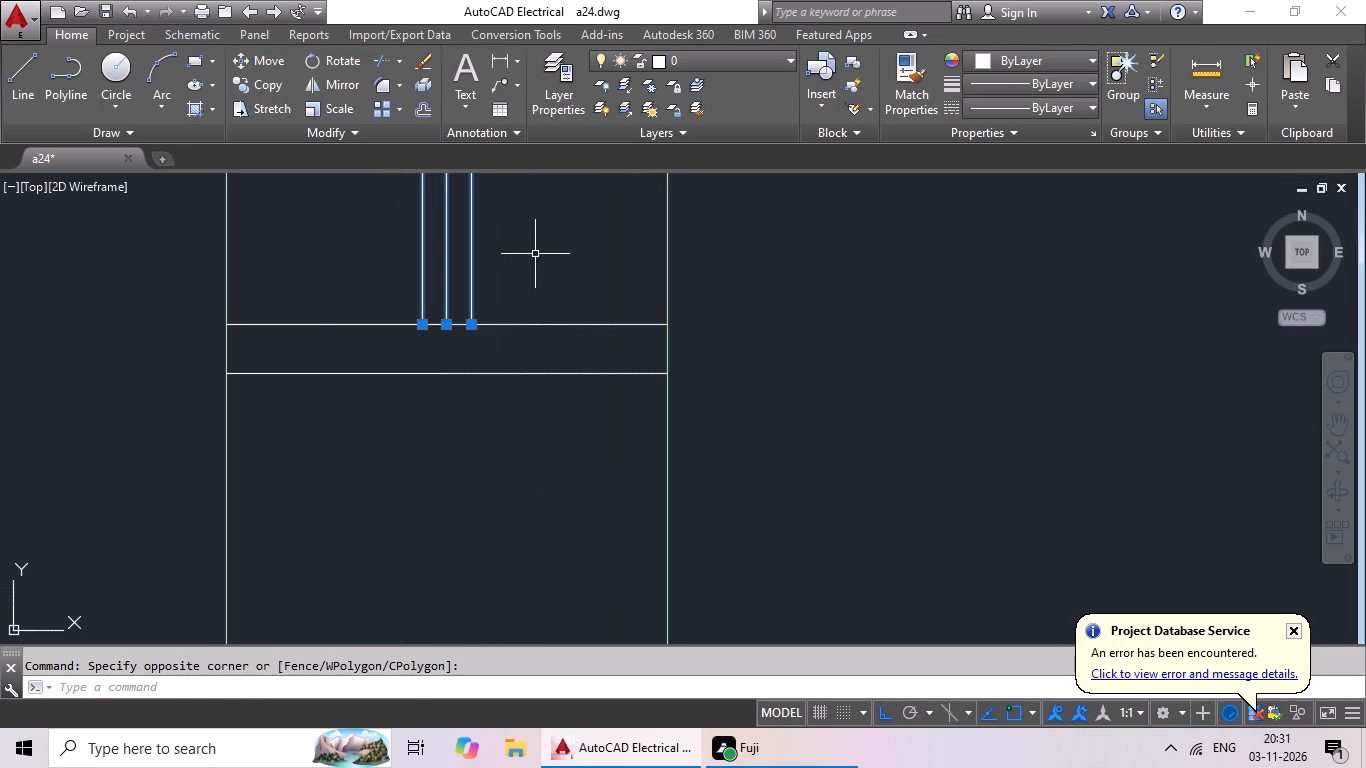
pyautogui.moveTo(532, 264); pyautogui.dragTo(444, 464)
pyautogui.click(444, 466)
pyautogui.moveTo(374, 230); pyautogui.dragTo(389, 456)
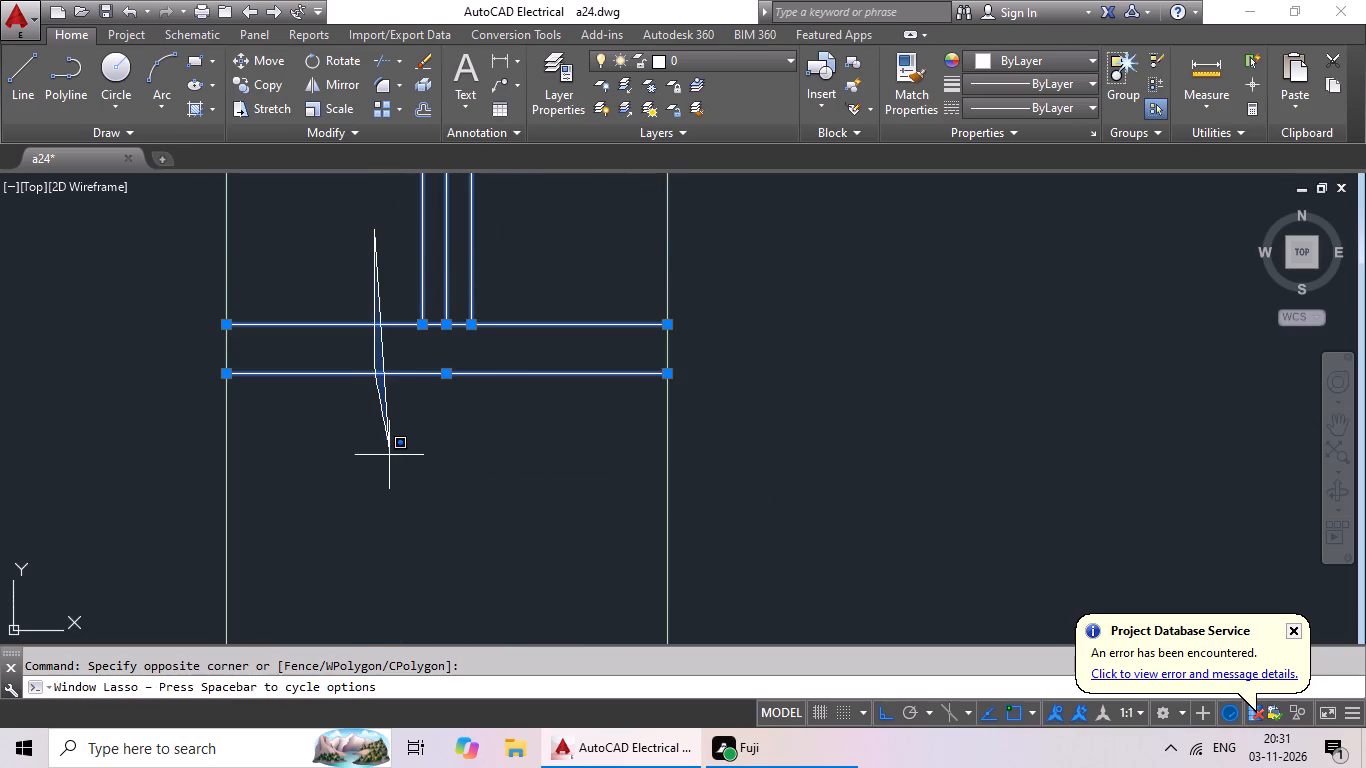
pyautogui.moveTo(389, 456); pyautogui.dragTo(389, 457)
pyautogui.moveTo(304, 276); pyautogui.dragTo(449, 492)
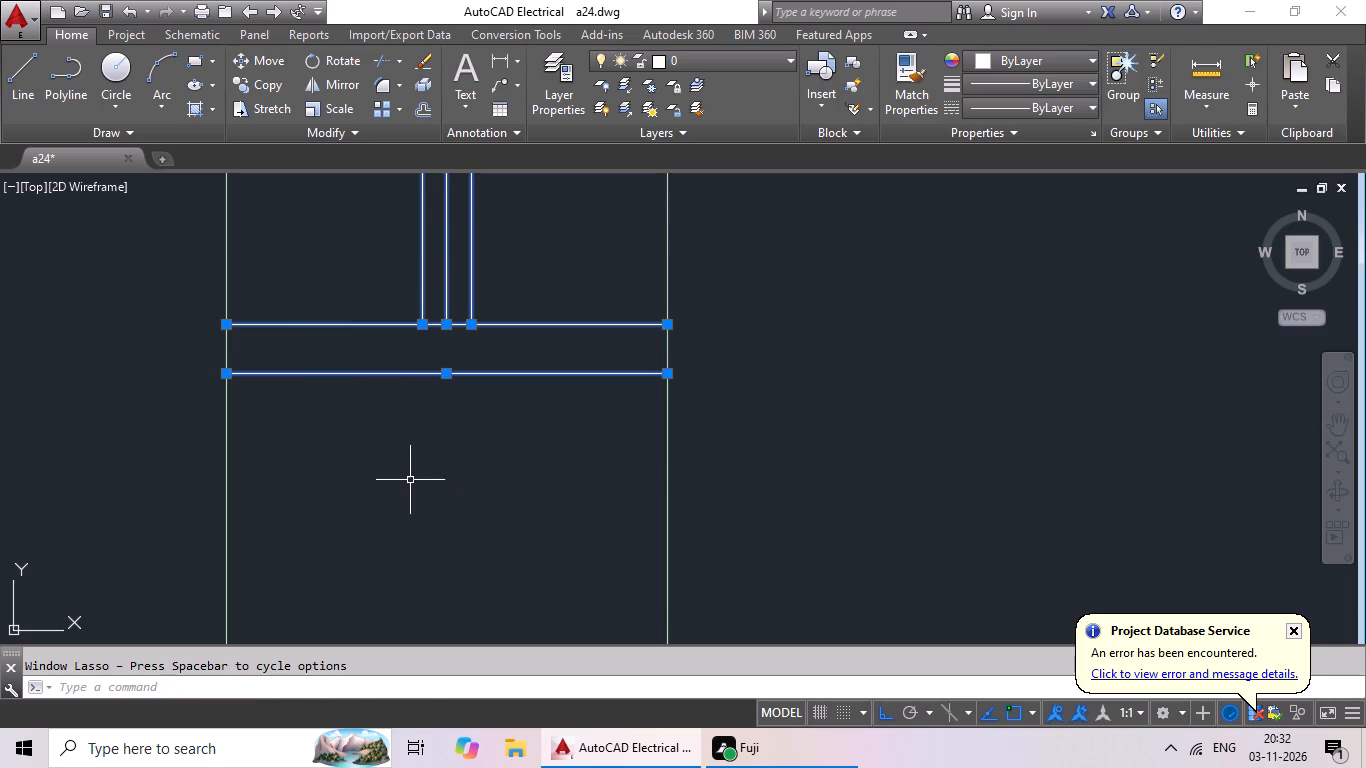
# Add the window in the interior horizontal wall north of the southeast room, with its pane lines and both end frames, to the selection.
pyautogui.scroll(-9, 409, 479)
pyautogui.moveTo(388, 545); pyautogui.dragTo(593, 449, button='middle')
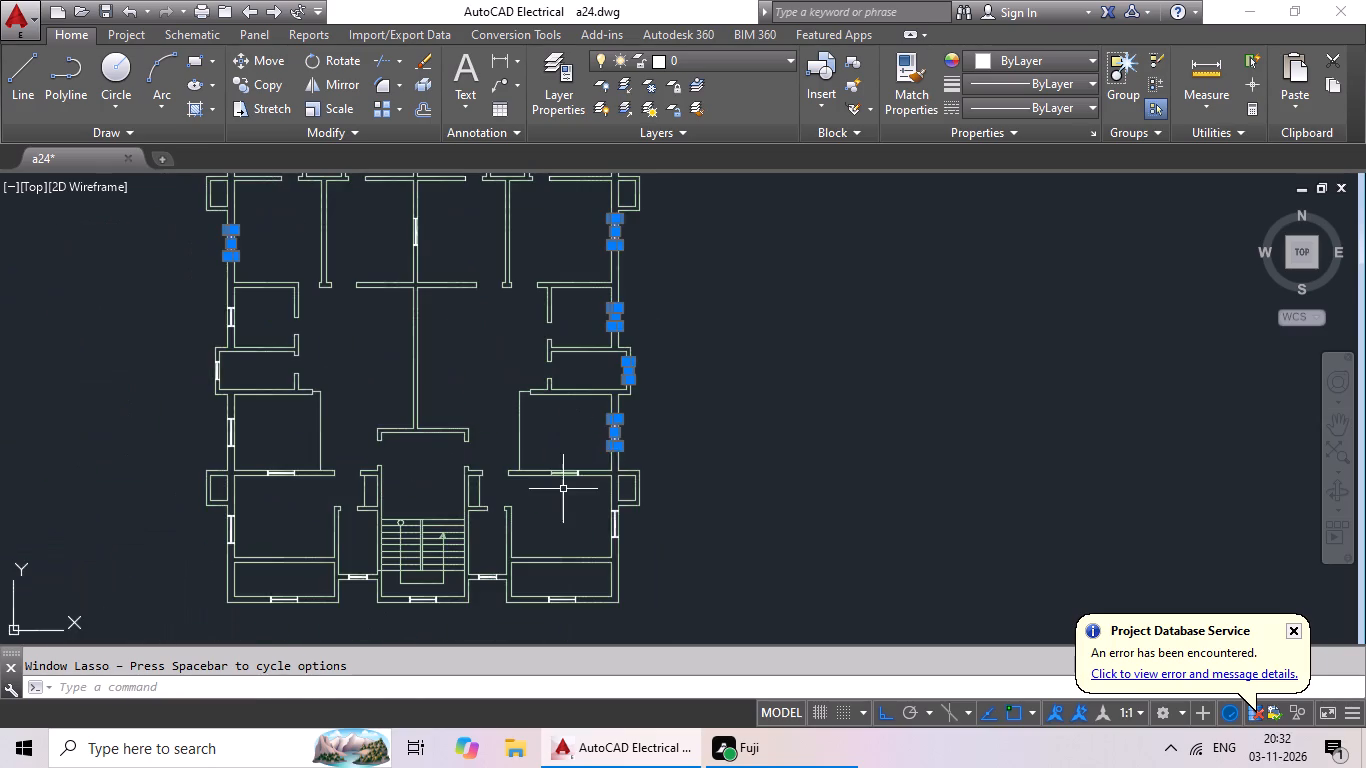
pyautogui.scroll(4, 562, 490)
pyautogui.scroll(4, 632, 411)
pyautogui.moveTo(642, 460); pyautogui.dragTo(610, 664, button='middle')
pyautogui.scroll(2, 734, 492)
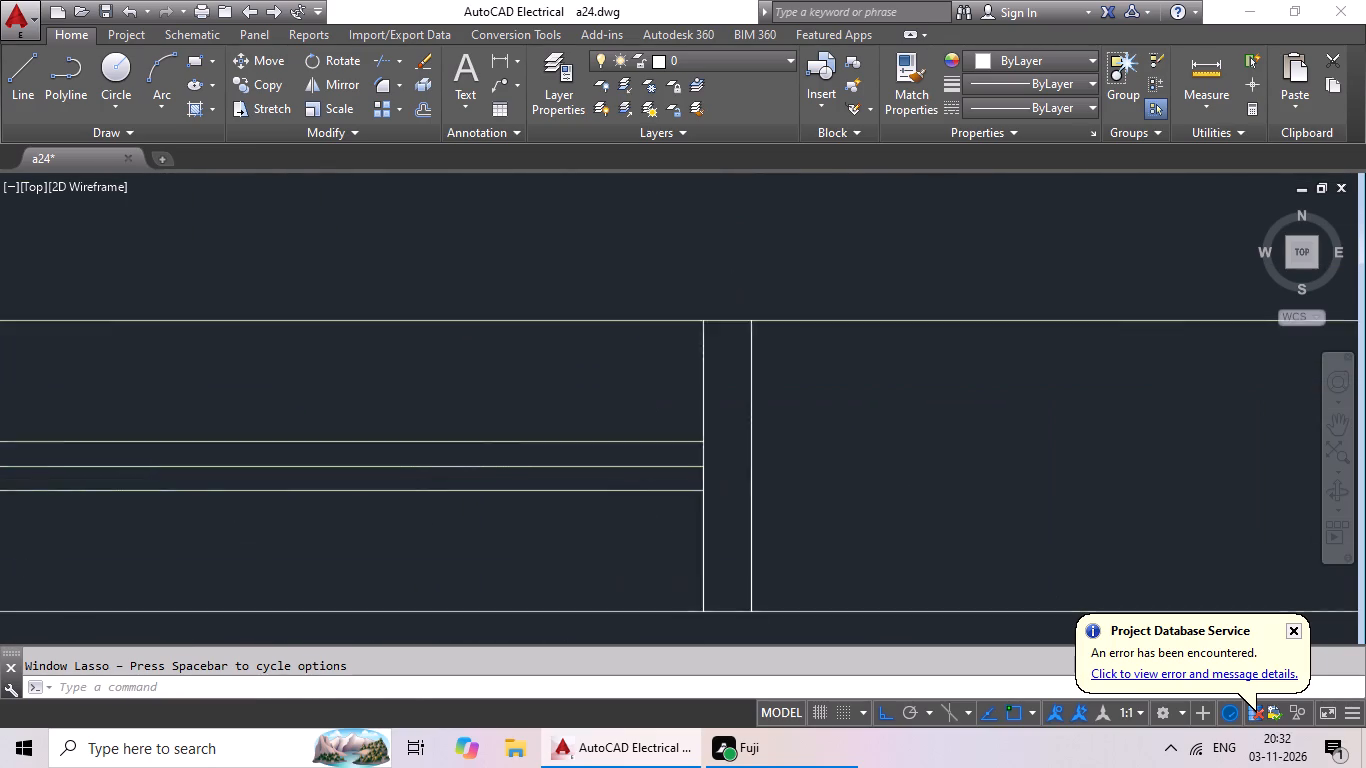
pyautogui.moveTo(870, 410); pyautogui.dragTo(244, 460)
pyautogui.moveTo(641, 481); pyautogui.dragTo(701, 479, button='middle')
pyautogui.scroll(1, 704, 478)
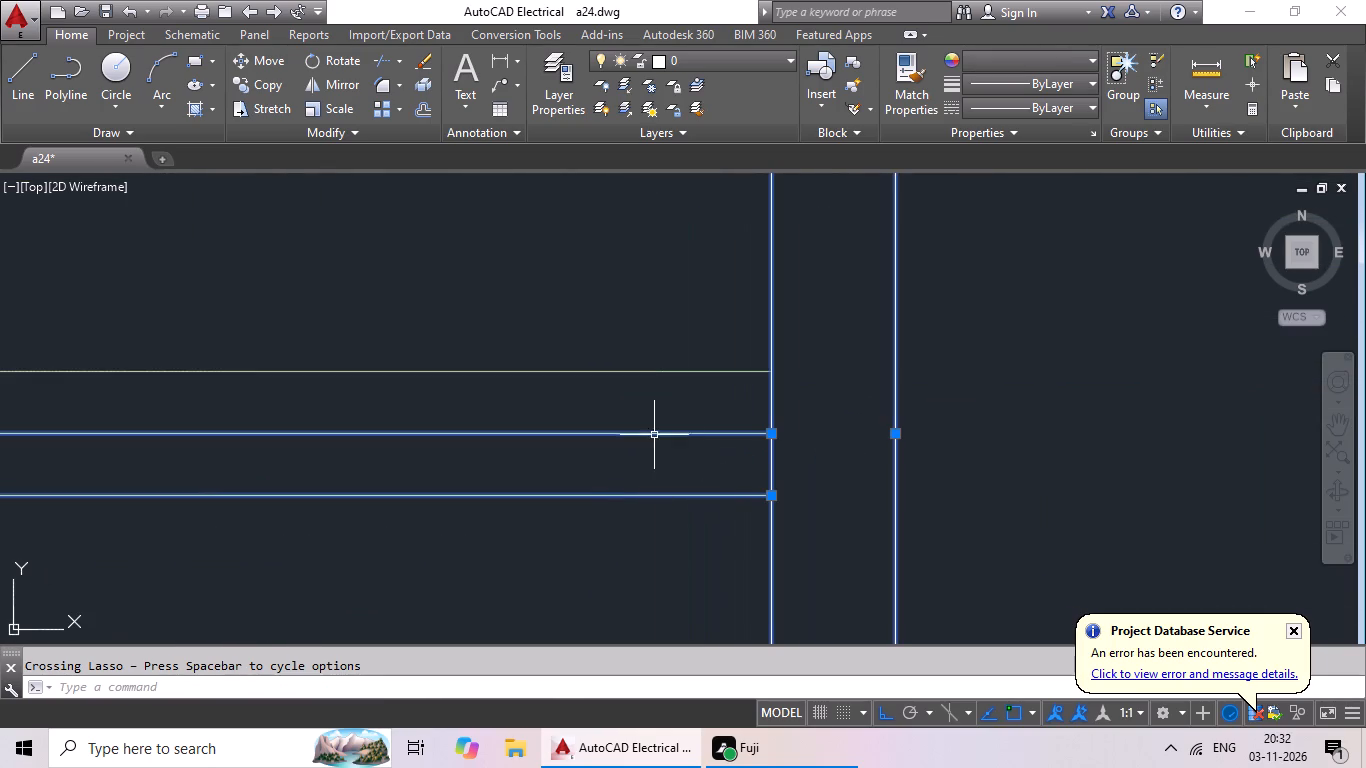
pyautogui.moveTo(665, 335); pyautogui.dragTo(553, 512)
pyautogui.scroll(-2, 562, 518)
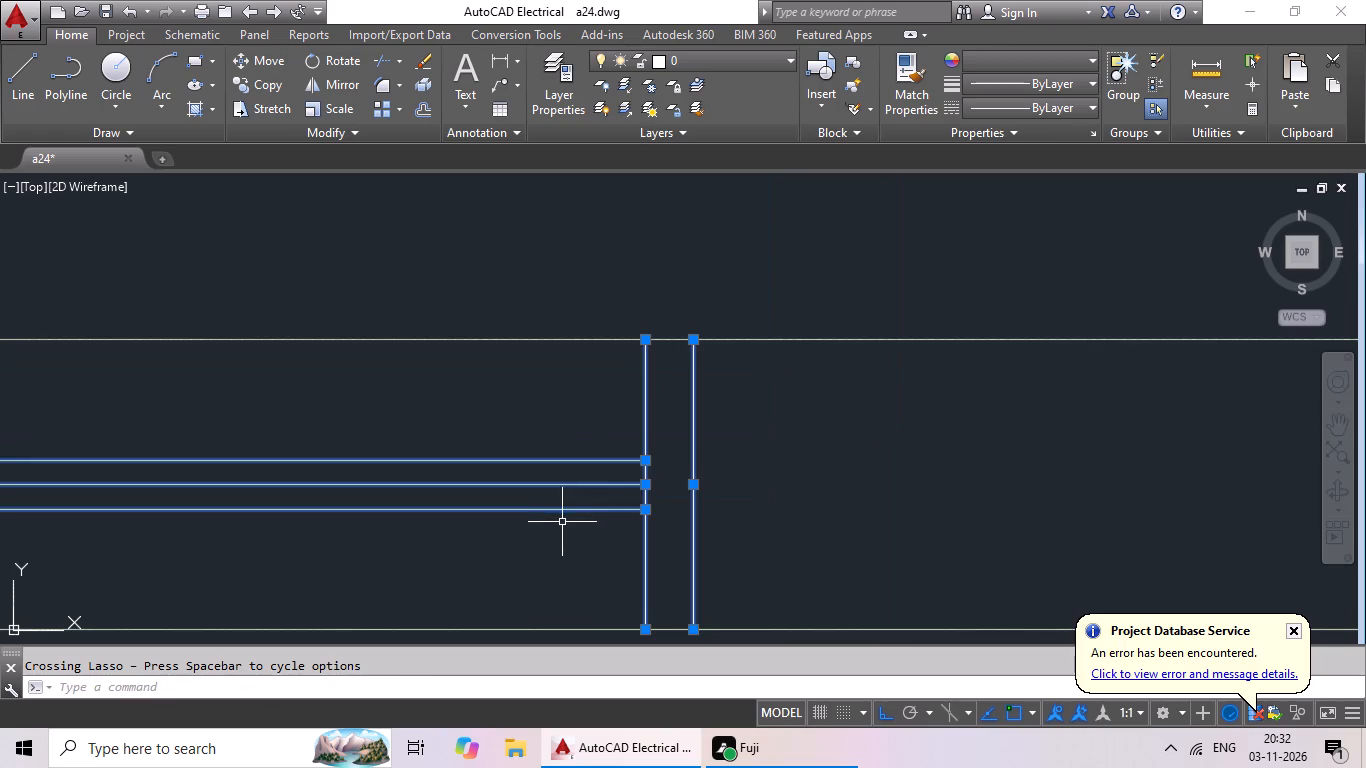
pyautogui.scroll(-3, 551, 539)
pyautogui.scroll(3, 158, 539)
pyautogui.moveTo(143, 537); pyautogui.dragTo(554, 442, button='middle')
pyautogui.scroll(3, 420, 455)
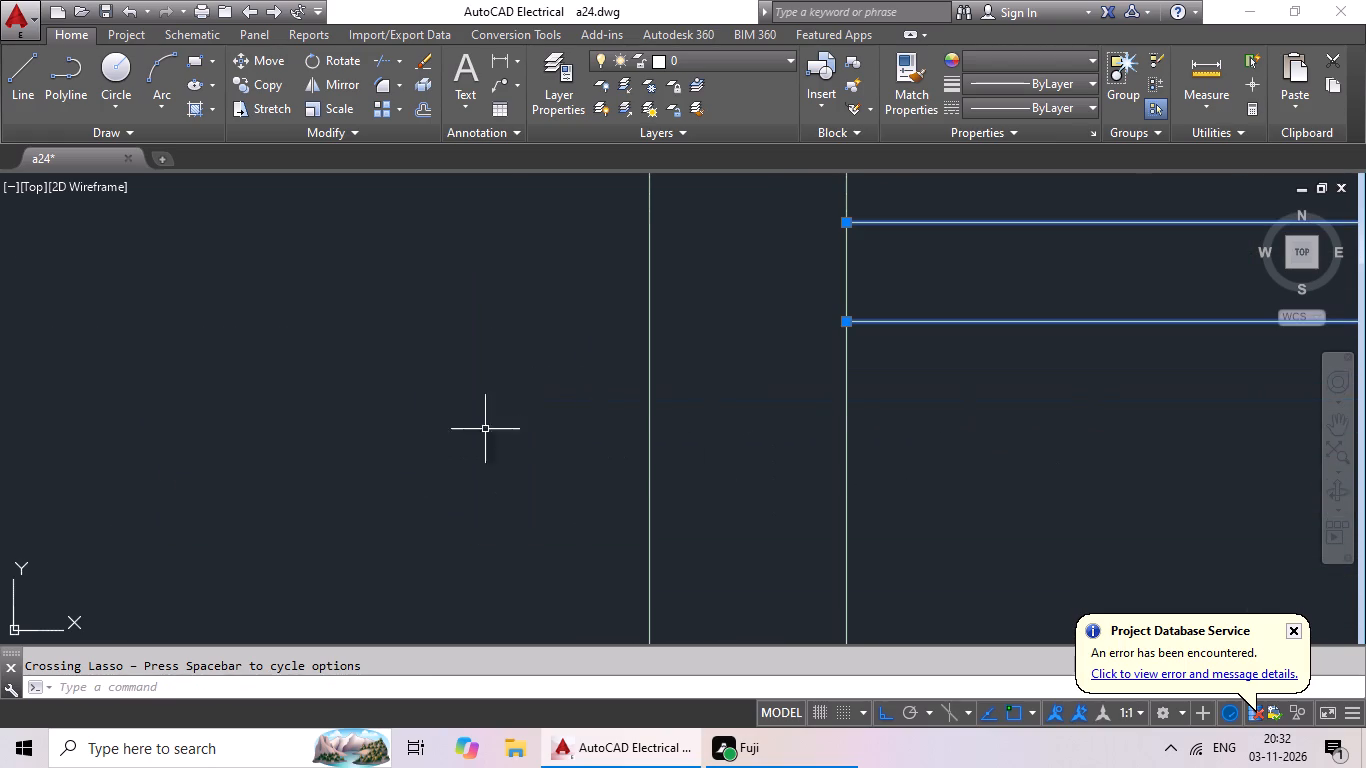
pyautogui.moveTo(940, 408); pyautogui.dragTo(466, 425)
# Add the southernmost window of the east outer wall, with its pane lines and both end frames, to the selection.
pyautogui.scroll(-4, 524, 406)
pyautogui.scroll(-2, 505, 487)
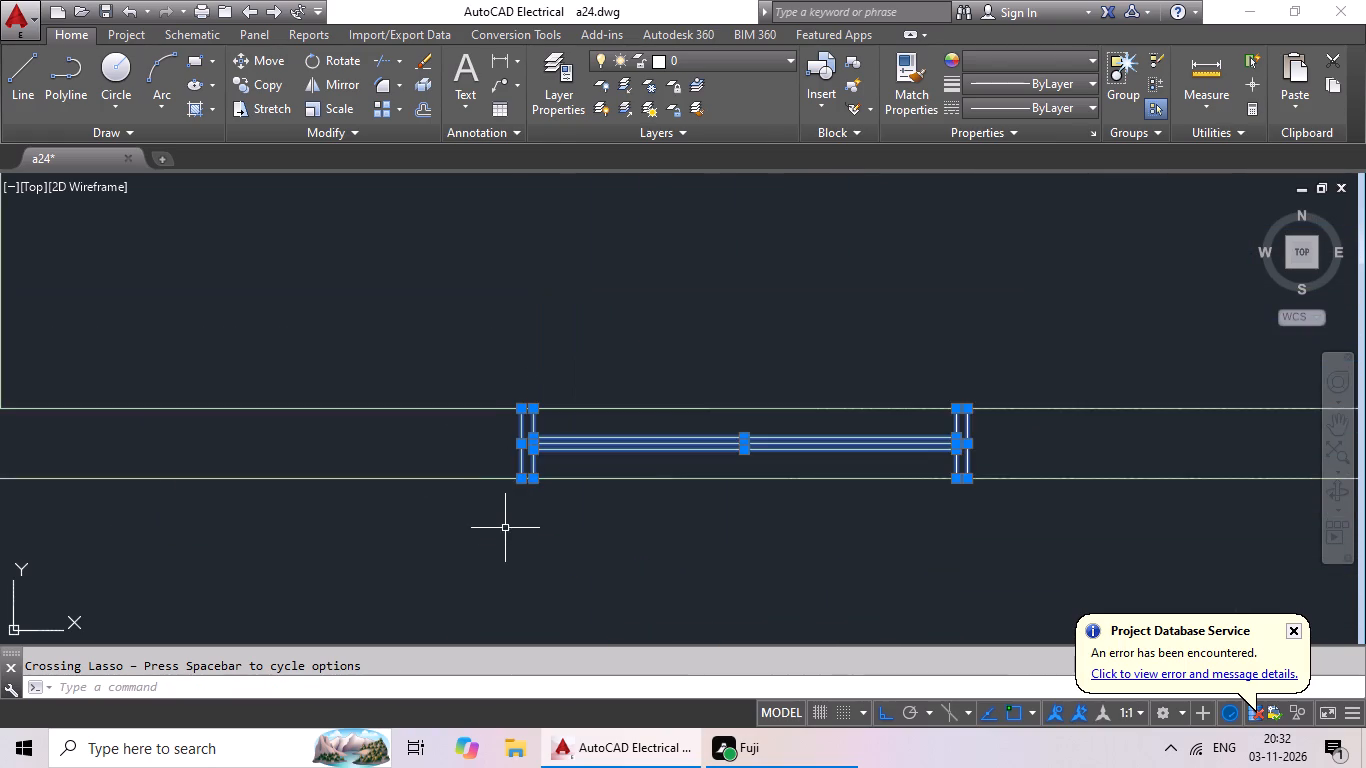
pyautogui.moveTo(505, 532); pyautogui.dragTo(502, 382, button='middle')
pyautogui.scroll(-3, 502, 383)
pyautogui.moveTo(559, 473); pyautogui.dragTo(448, 306, button='middle')
pyautogui.scroll(2, 668, 467)
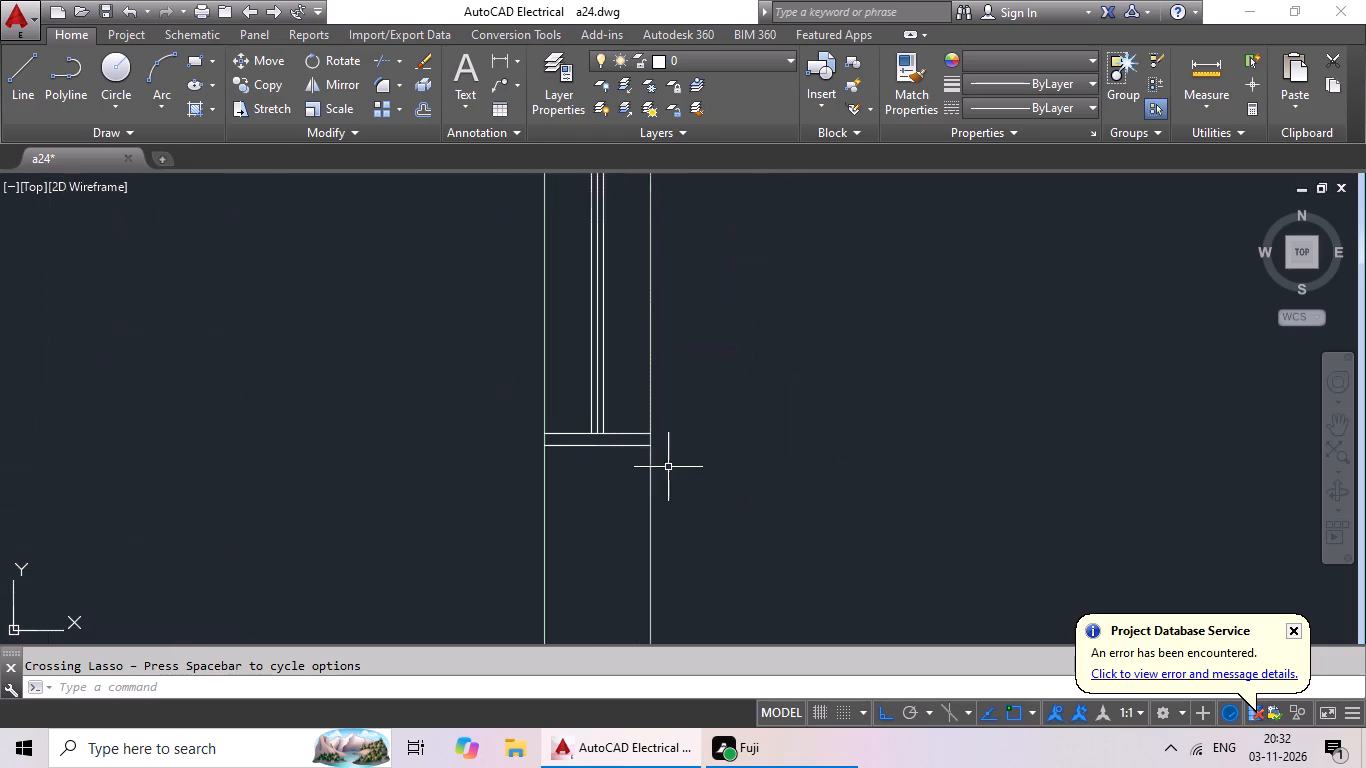
pyautogui.scroll(5, 668, 467)
pyautogui.moveTo(622, 384); pyautogui.dragTo(486, 604)
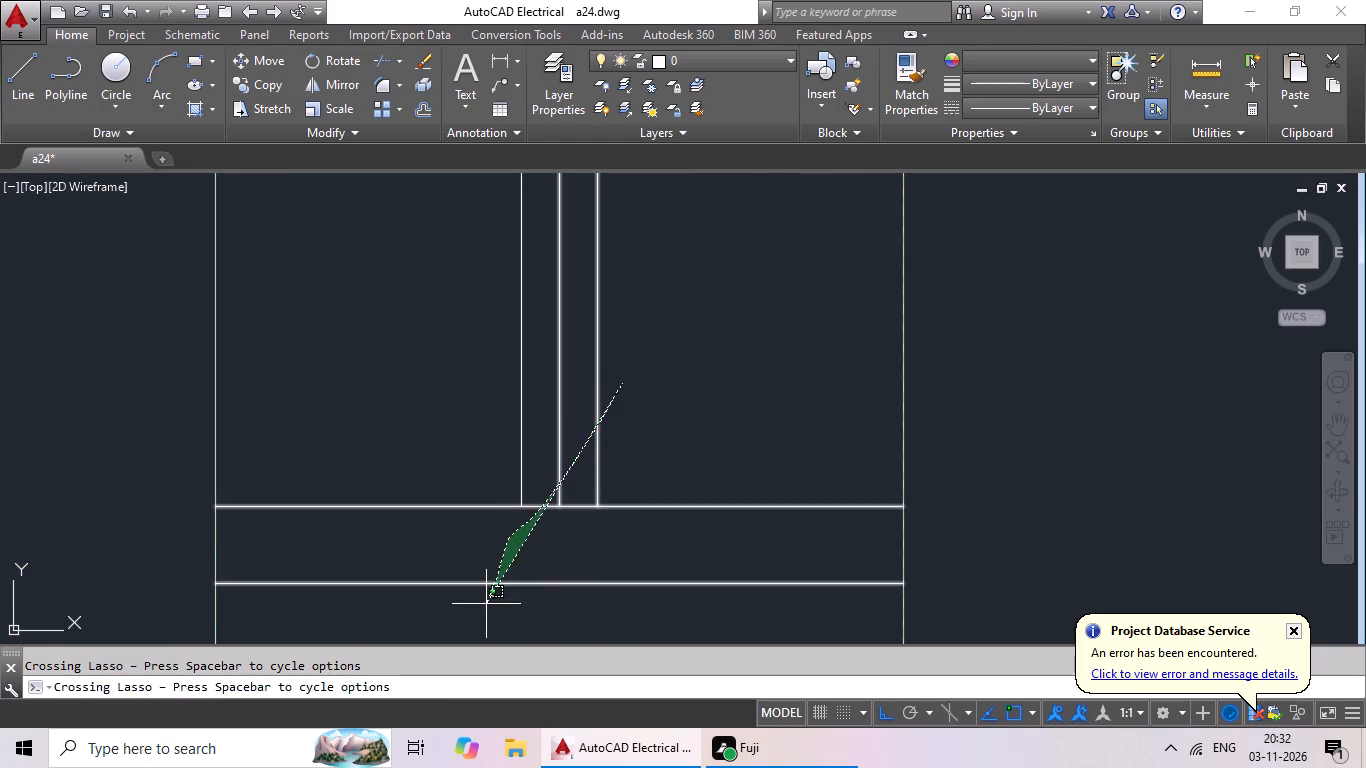
pyautogui.moveTo(486, 604); pyautogui.dragTo(485, 607)
pyautogui.scroll(-2, 544, 562)
pyautogui.scroll(2, 593, 434)
pyautogui.moveTo(590, 414); pyautogui.dragTo(439, 490)
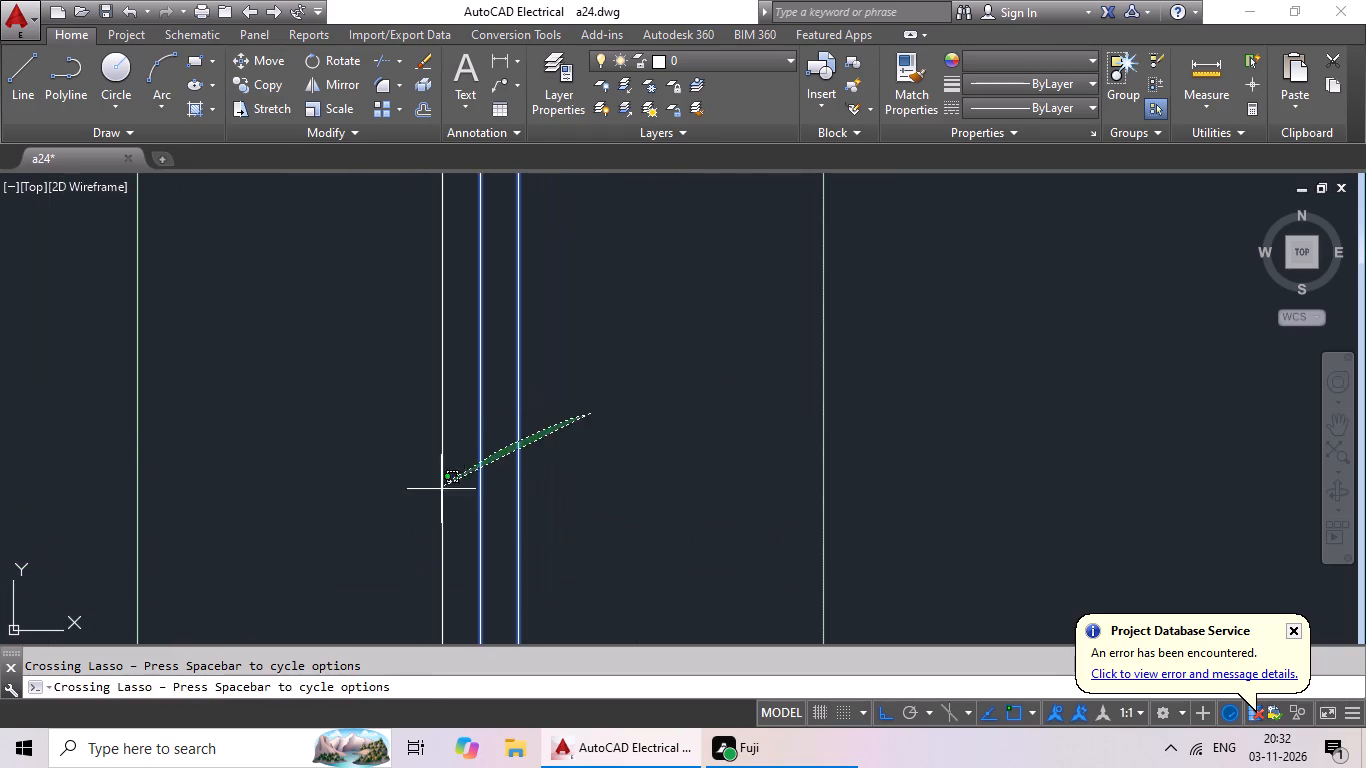
pyautogui.moveTo(439, 490); pyautogui.dragTo(427, 503)
pyautogui.scroll(-3, 490, 482)
pyautogui.moveTo(510, 471); pyautogui.dragTo(458, 642, button='middle')
pyautogui.moveTo(469, 443); pyautogui.dragTo(440, 652, button='middle')
pyautogui.moveTo(461, 466); pyautogui.dragTo(436, 635, button='middle')
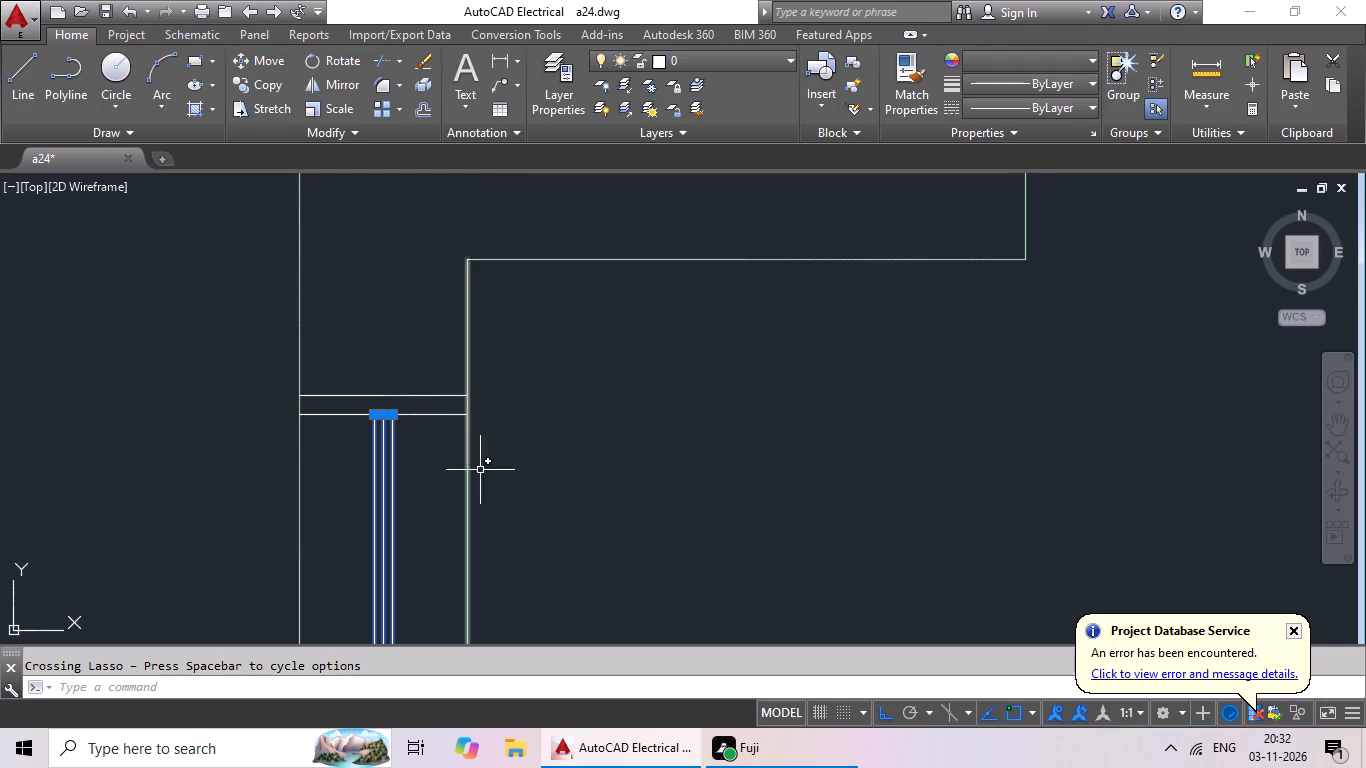
pyautogui.scroll(3, 423, 386)
pyautogui.moveTo(468, 347); pyautogui.dragTo(383, 528)
pyautogui.scroll(-5, 413, 502)
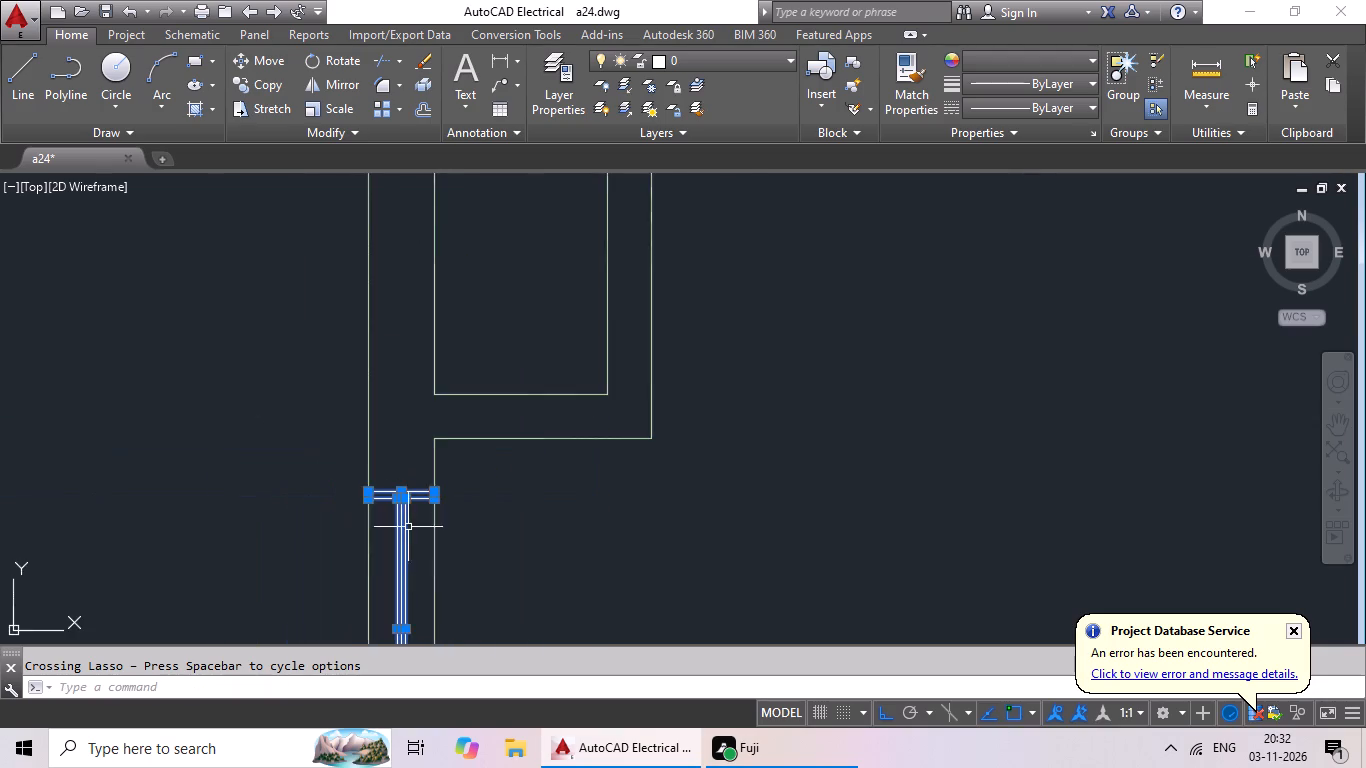
# Add the easternmost window of the south outer wall, with its pane lines and both end frames, to the selection.
pyautogui.moveTo(402, 585); pyautogui.dragTo(504, 407, button='middle')
pyautogui.scroll(-1, 460, 526)
pyautogui.moveTo(459, 533); pyautogui.dragTo(485, 322, button='middle')
pyautogui.scroll(-2, 457, 466)
pyautogui.moveTo(455, 499); pyautogui.dragTo(533, 394, button='middle')
pyautogui.scroll(6, 438, 484)
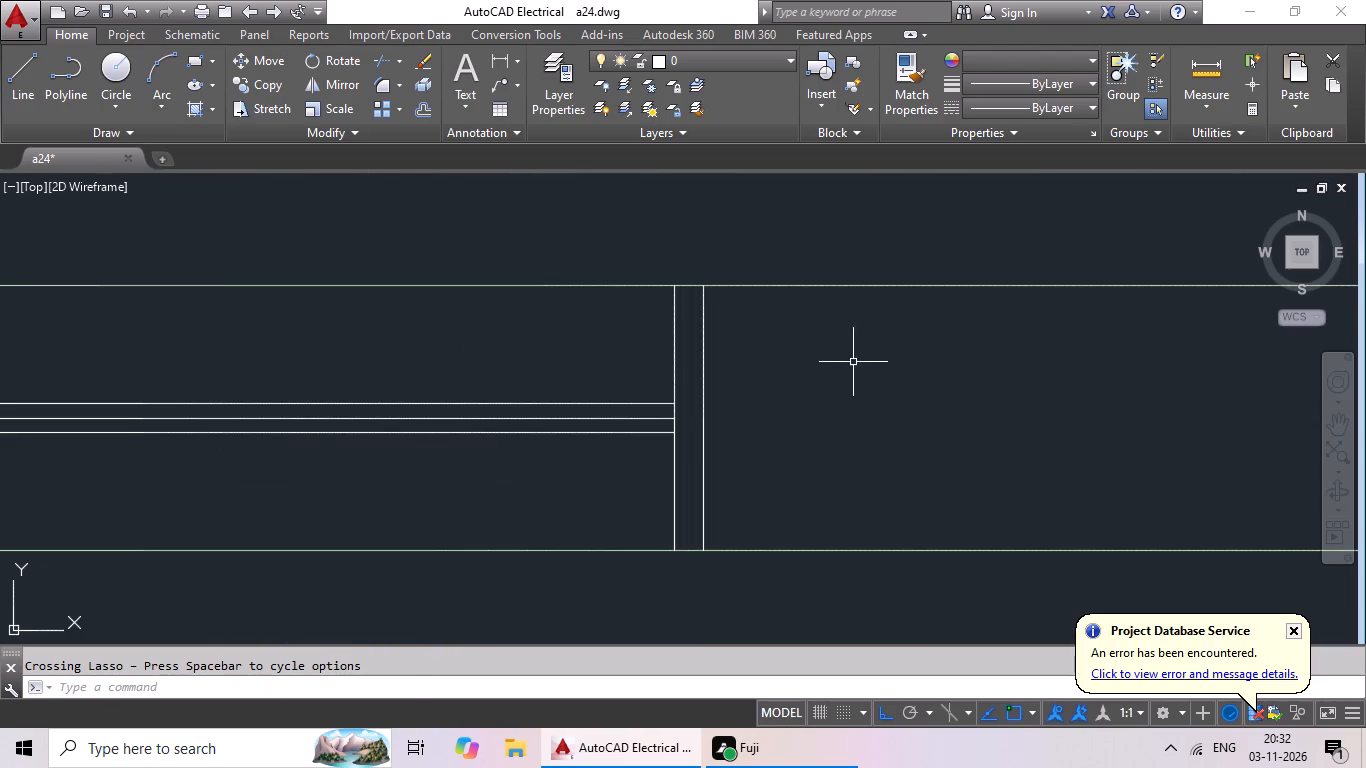
pyautogui.moveTo(848, 375); pyautogui.dragTo(398, 385)
pyautogui.moveTo(422, 380); pyautogui.dragTo(1156, 418, button='middle')
pyautogui.scroll(1, 1156, 418)
pyautogui.scroll(-3, 574, 394)
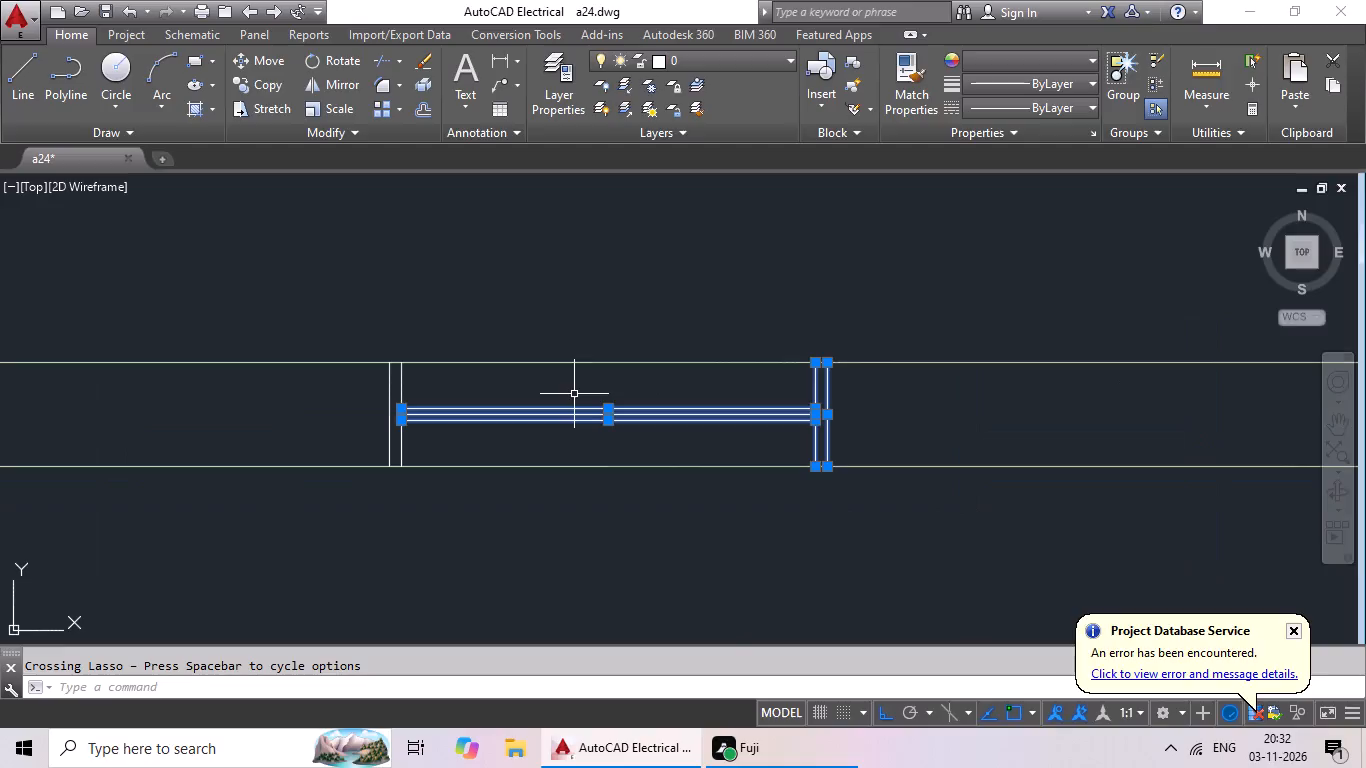
pyautogui.scroll(4, 415, 397)
pyautogui.moveTo(497, 343); pyautogui.dragTo(132, 417)
pyautogui.scroll(-4, 245, 384)
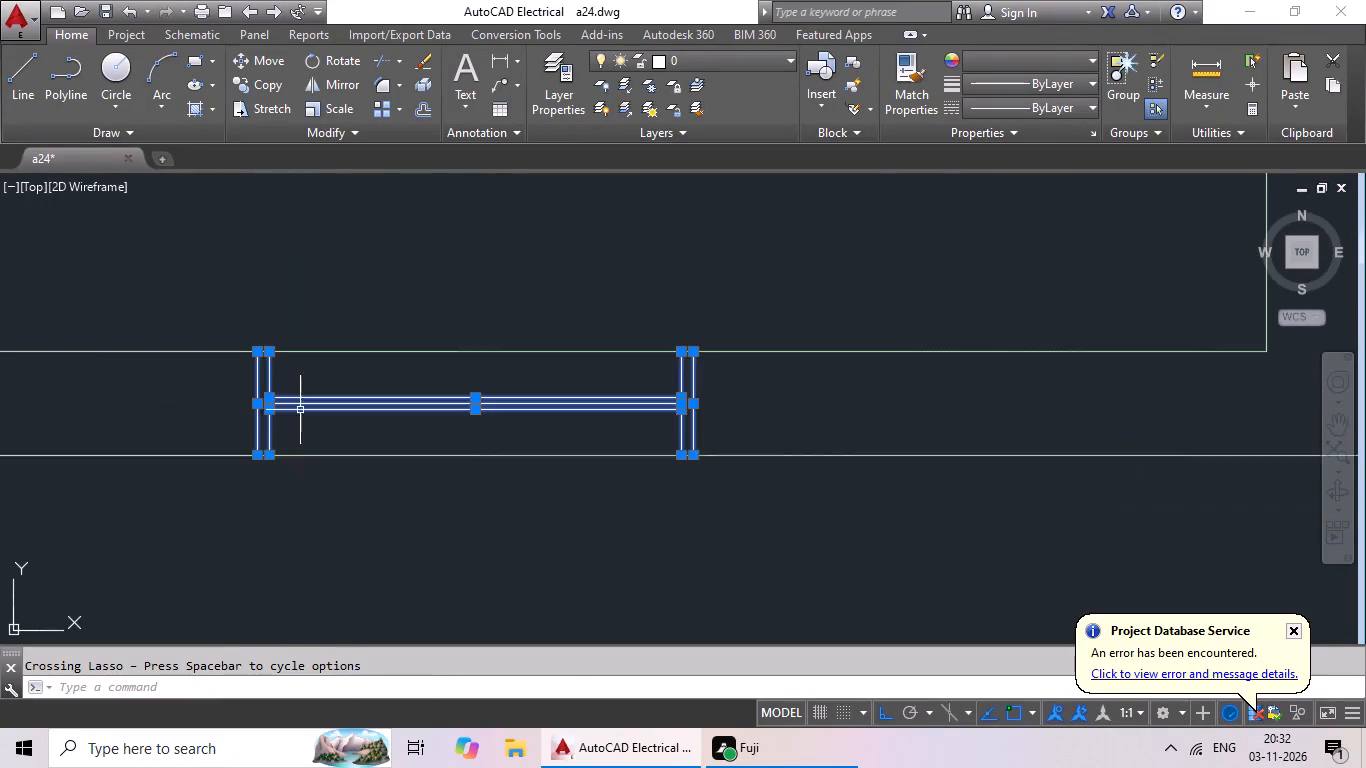
# Add the small window in the recessed south wall just east of the staircase, with pane lines and both end frames, to the selection.
pyautogui.scroll(-2, 233, 485)
pyautogui.moveTo(229, 487); pyautogui.dragTo(769, 480, button='middle')
pyautogui.scroll(4, 429, 283)
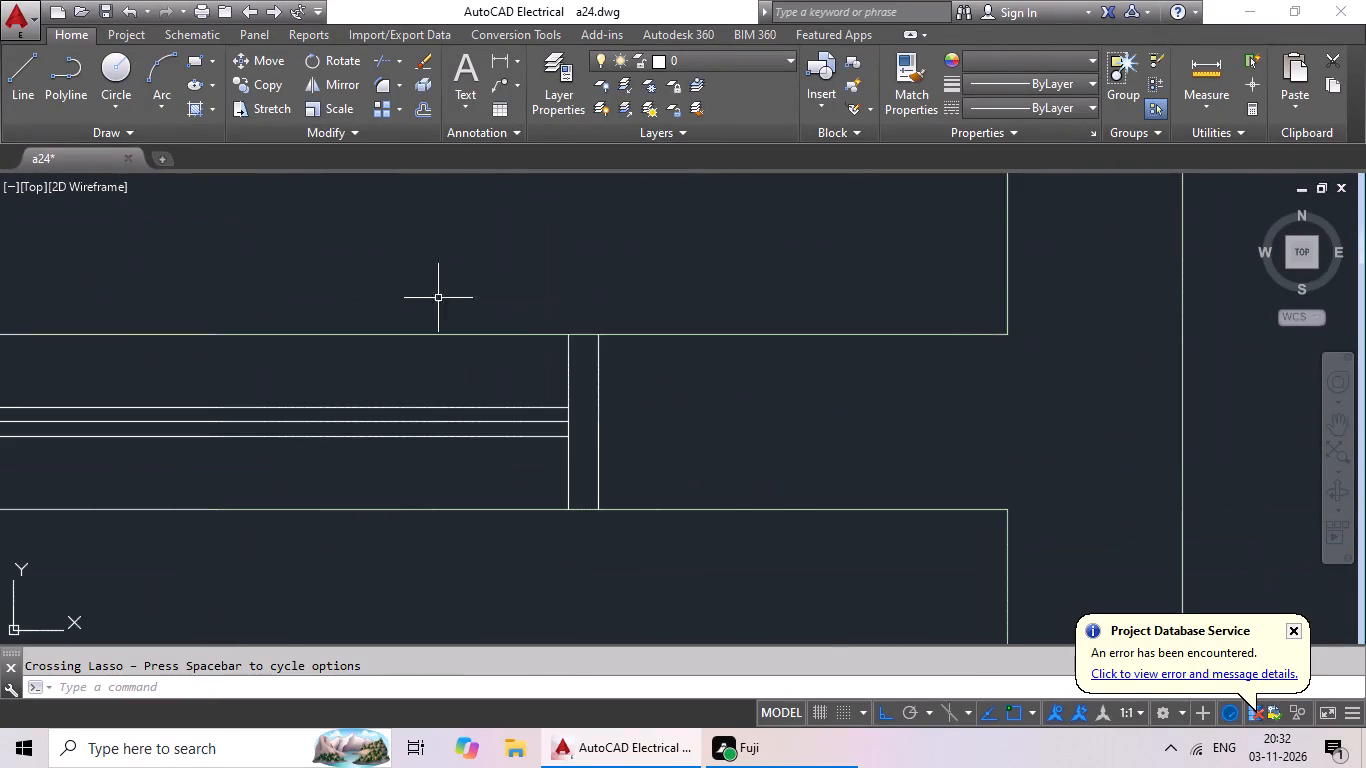
pyautogui.scroll(3, 553, 381)
pyautogui.scroll(-2, 829, 401)
pyautogui.moveTo(888, 423); pyautogui.dragTo(390, 417)
pyautogui.moveTo(411, 412); pyautogui.dragTo(1185, 414, button='middle')
pyautogui.moveTo(554, 394); pyautogui.dragTo(219, 378)
# Add the staircase's south wall window, with its pane lines and both end frames, to the selection.
pyautogui.scroll(-4, 358, 365)
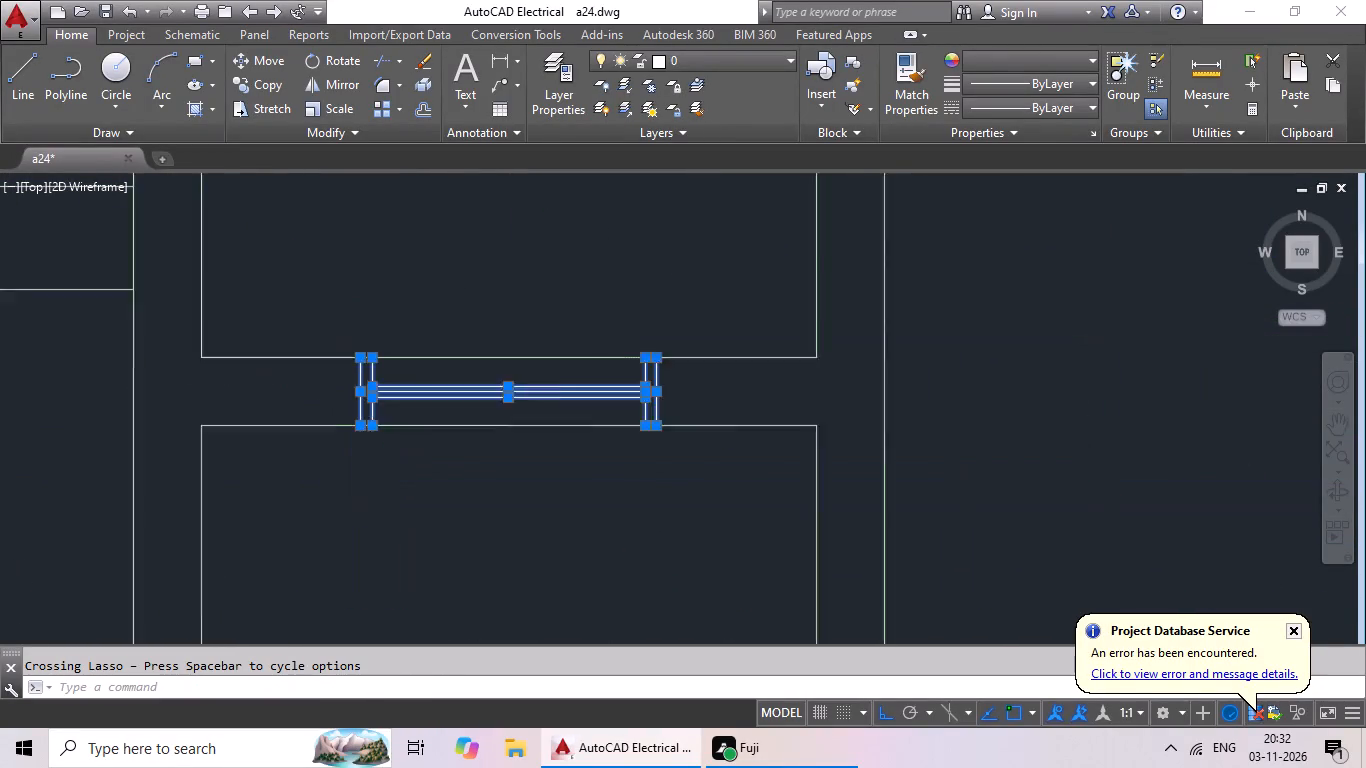
pyautogui.scroll(-2, 395, 496)
pyautogui.moveTo(396, 527); pyautogui.dragTo(740, 493, button='middle')
pyautogui.scroll(4, 567, 512)
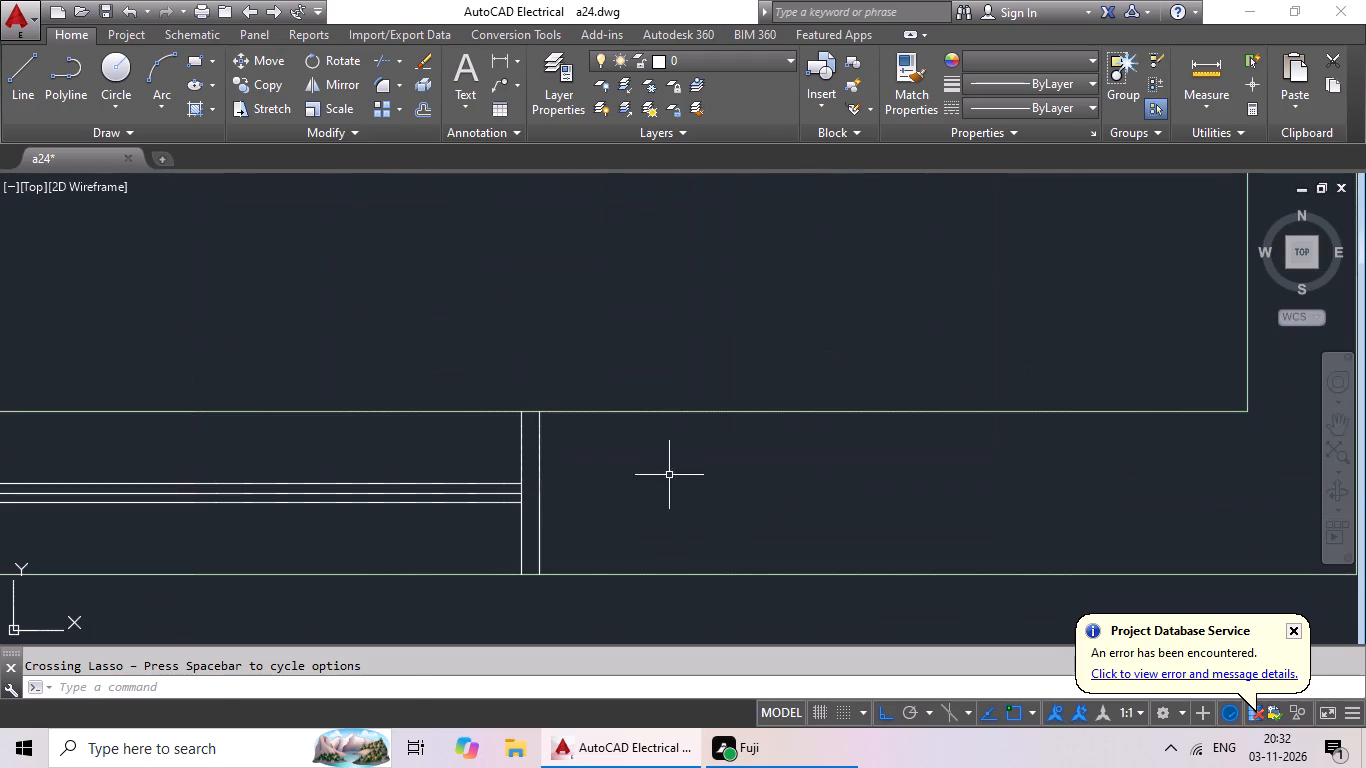
pyautogui.moveTo(670, 474); pyautogui.dragTo(352, 458)
pyautogui.moveTo(413, 457); pyautogui.dragTo(1038, 451, button='middle')
pyautogui.moveTo(527, 428); pyautogui.dragTo(382, 491)
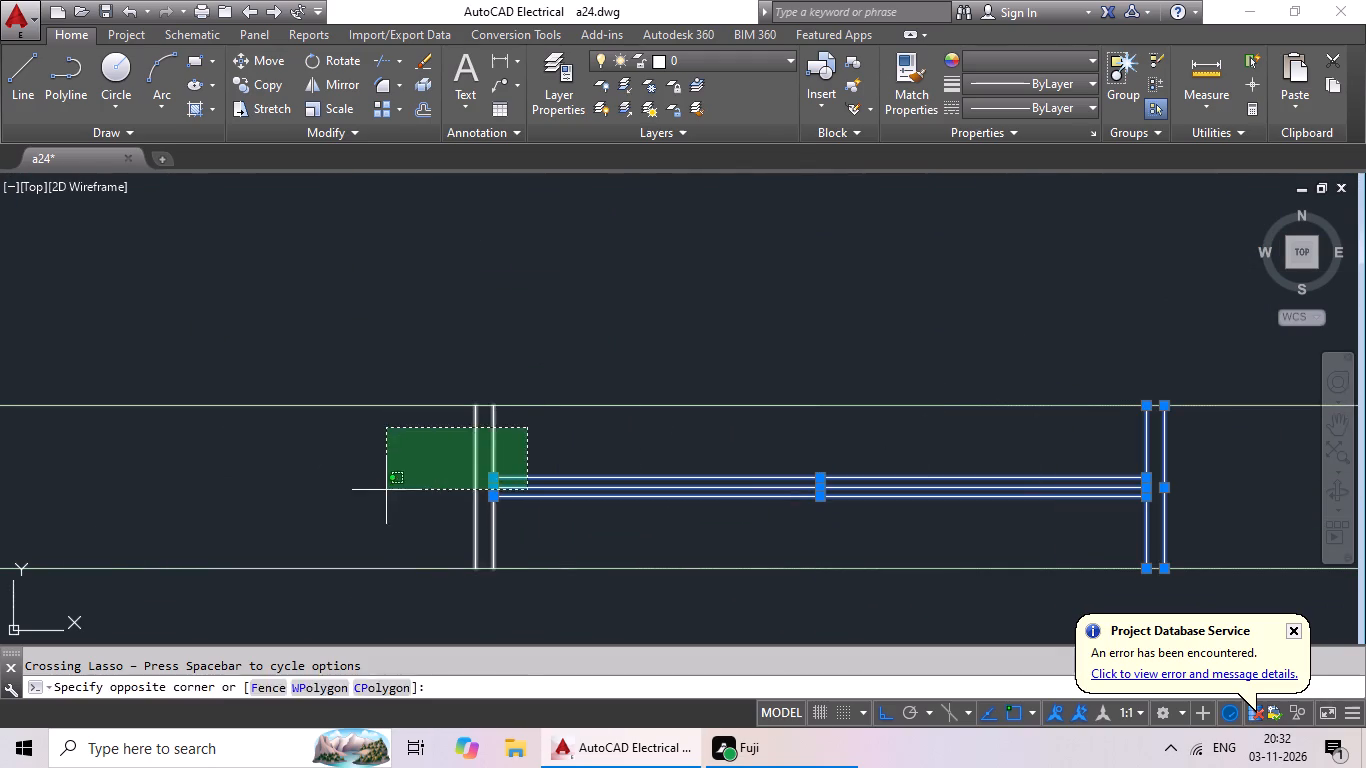
pyautogui.moveTo(382, 491); pyautogui.dragTo(343, 500)
# Add the small window in the recessed south wall just west of the staircase, with pane lines and both end frames, to the selection.
pyautogui.scroll(-3, 539, 481)
pyautogui.moveTo(495, 510); pyautogui.dragTo(929, 672, button='middle')
pyautogui.scroll(3, 684, 509)
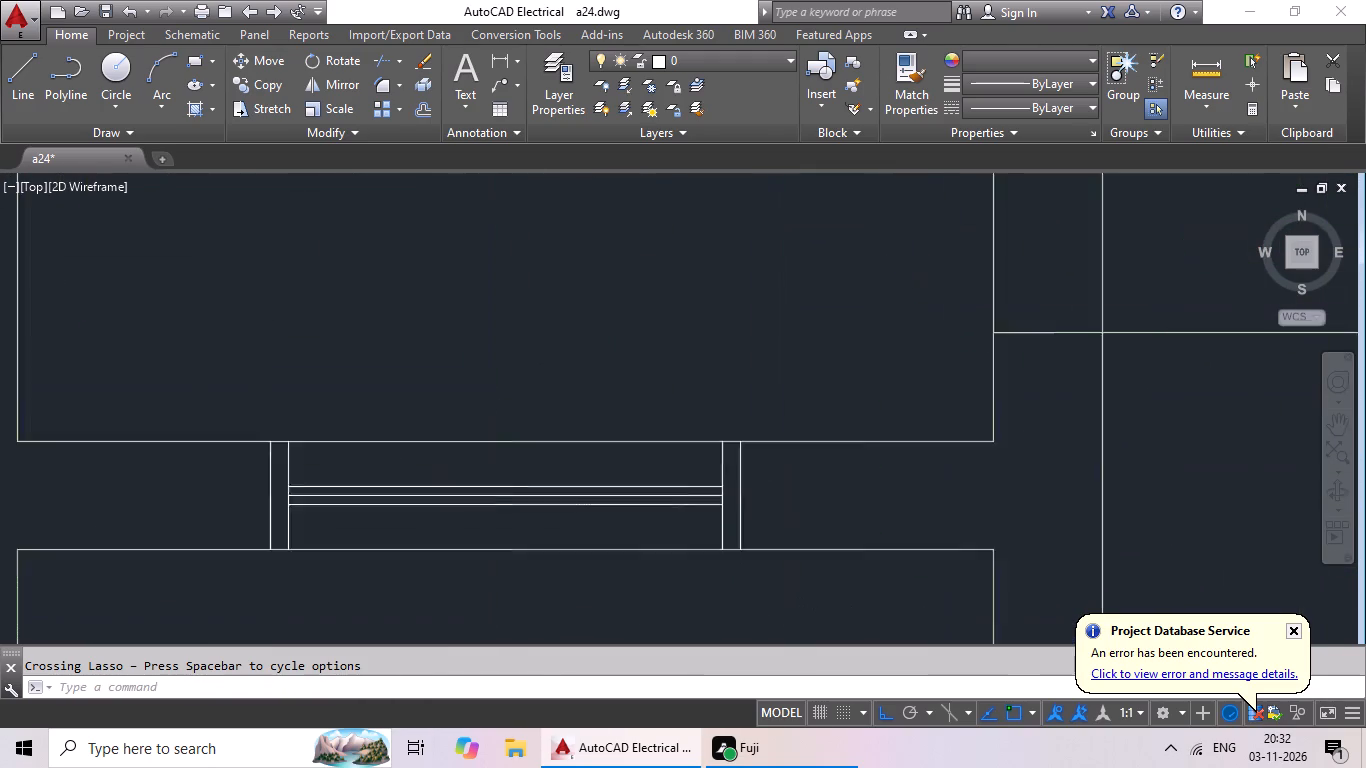
pyautogui.scroll(2, 684, 509)
pyautogui.moveTo(889, 457); pyautogui.dragTo(482, 455)
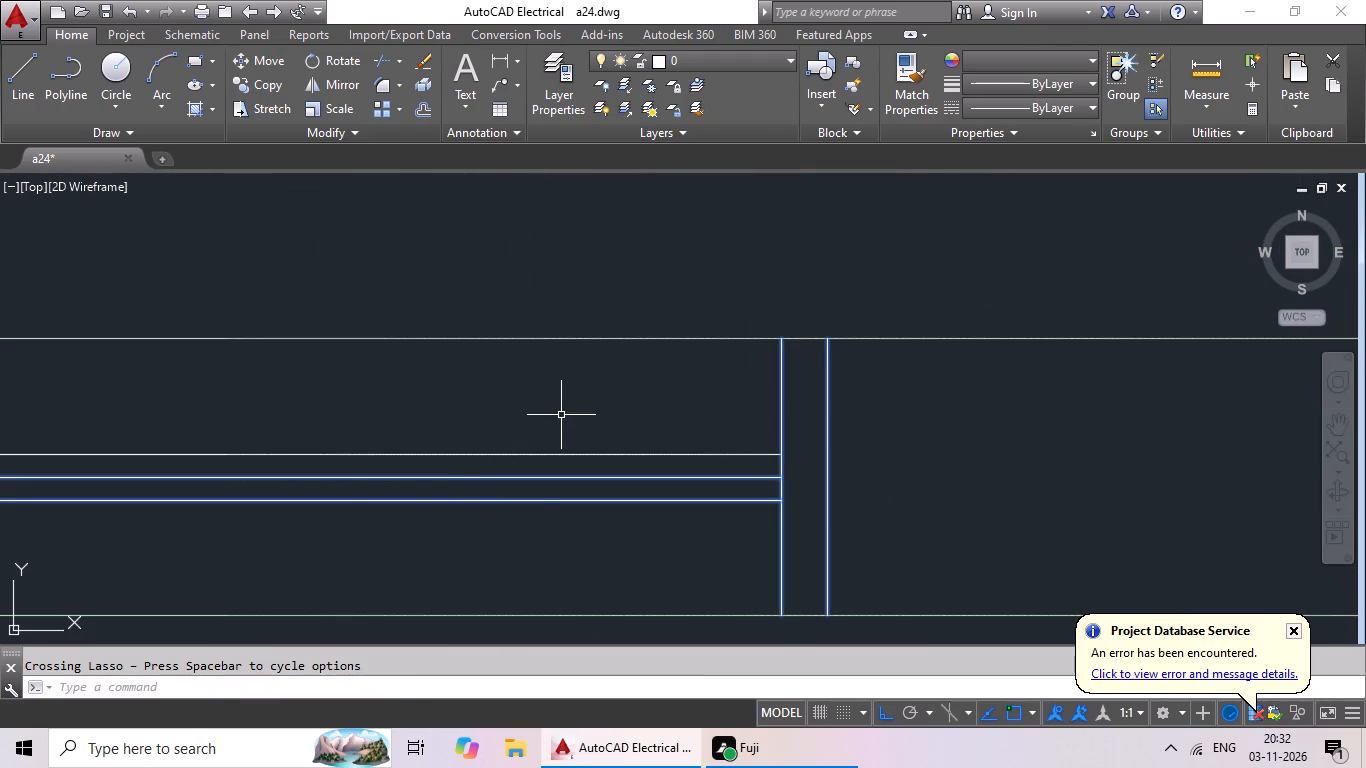
pyautogui.moveTo(547, 436); pyautogui.dragTo(422, 534)
pyautogui.moveTo(525, 570); pyautogui.dragTo(1292, 525, button='middle')
pyautogui.moveTo(611, 338); pyautogui.dragTo(354, 385)
# Add the westernmost window of the south outer wall, with its pane lines and both end frames, to the selection.
pyautogui.scroll(-8, 499, 450)
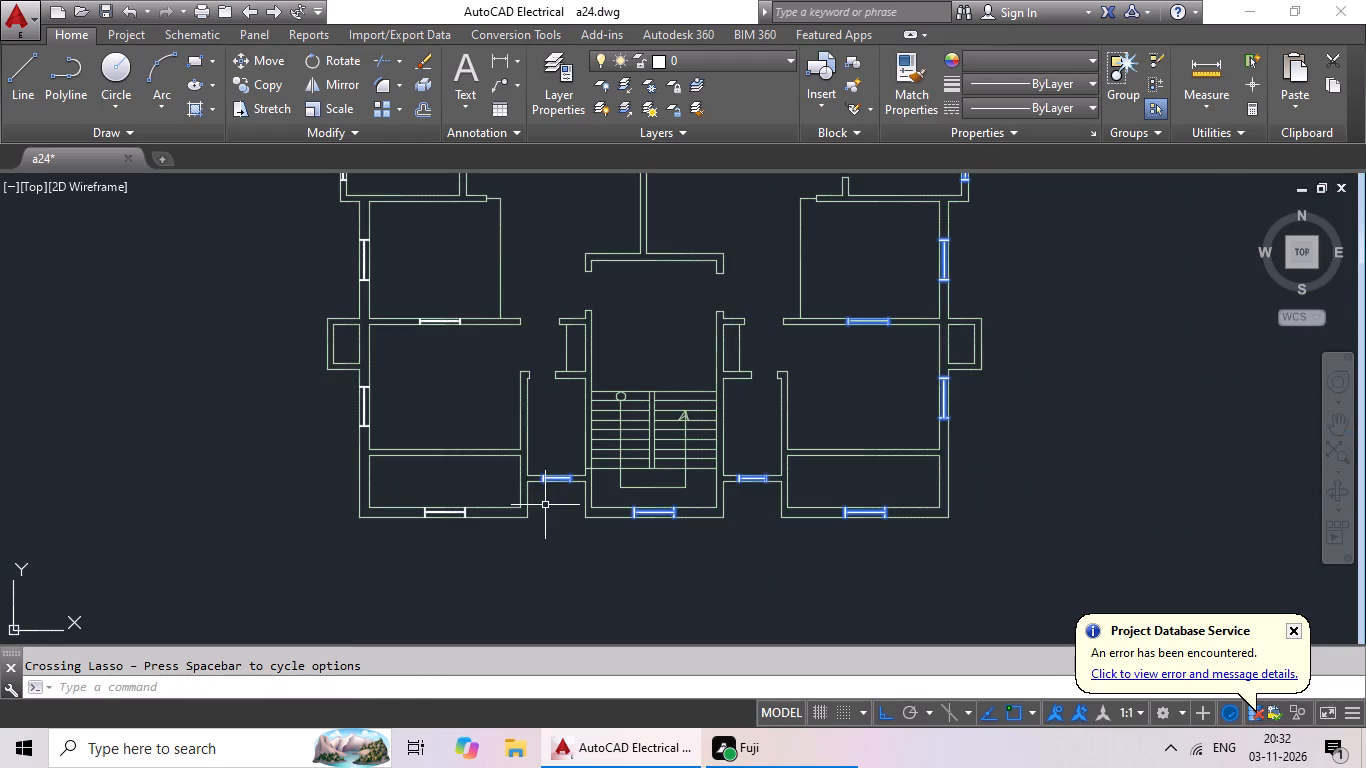
pyautogui.scroll(3, 416, 530)
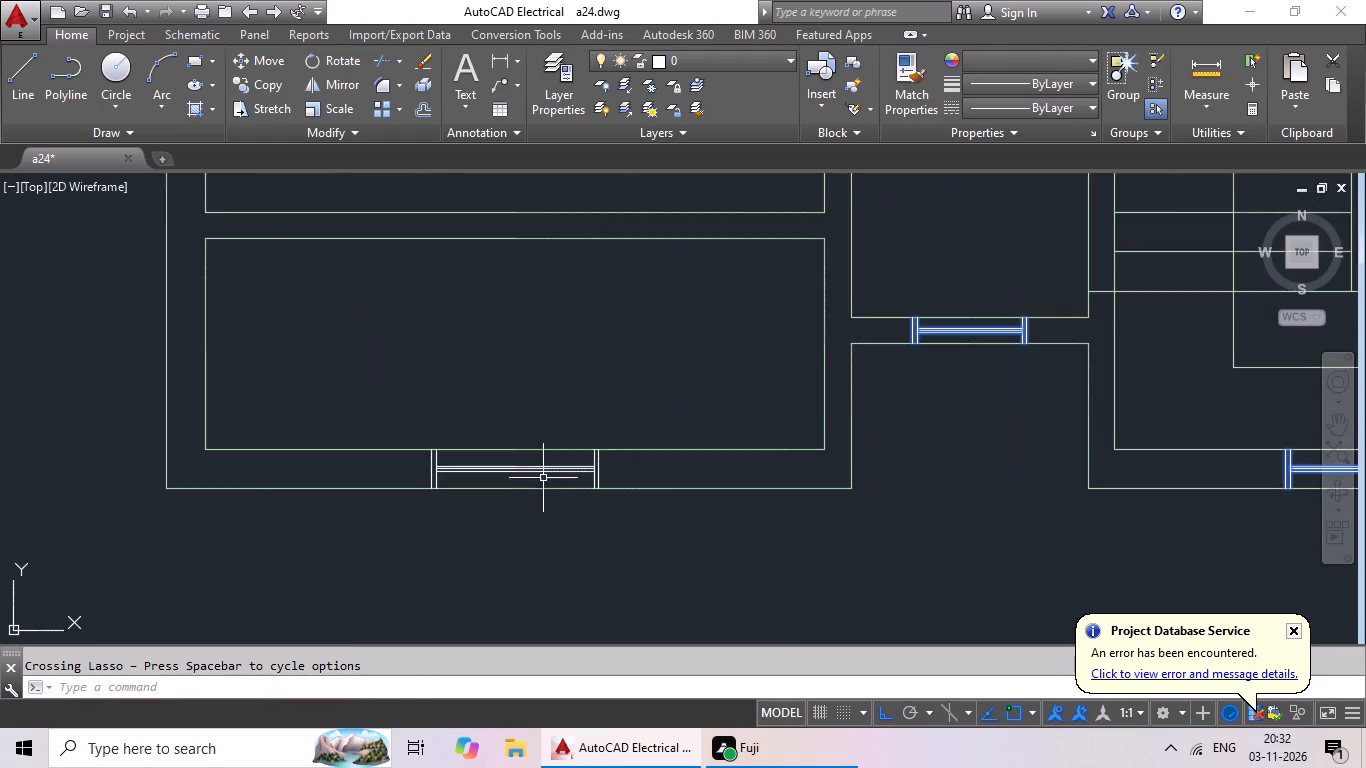
pyautogui.scroll(4, 548, 474)
pyautogui.moveTo(956, 418); pyautogui.dragTo(425, 368)
pyautogui.moveTo(439, 383); pyautogui.dragTo(945, 480, button='middle')
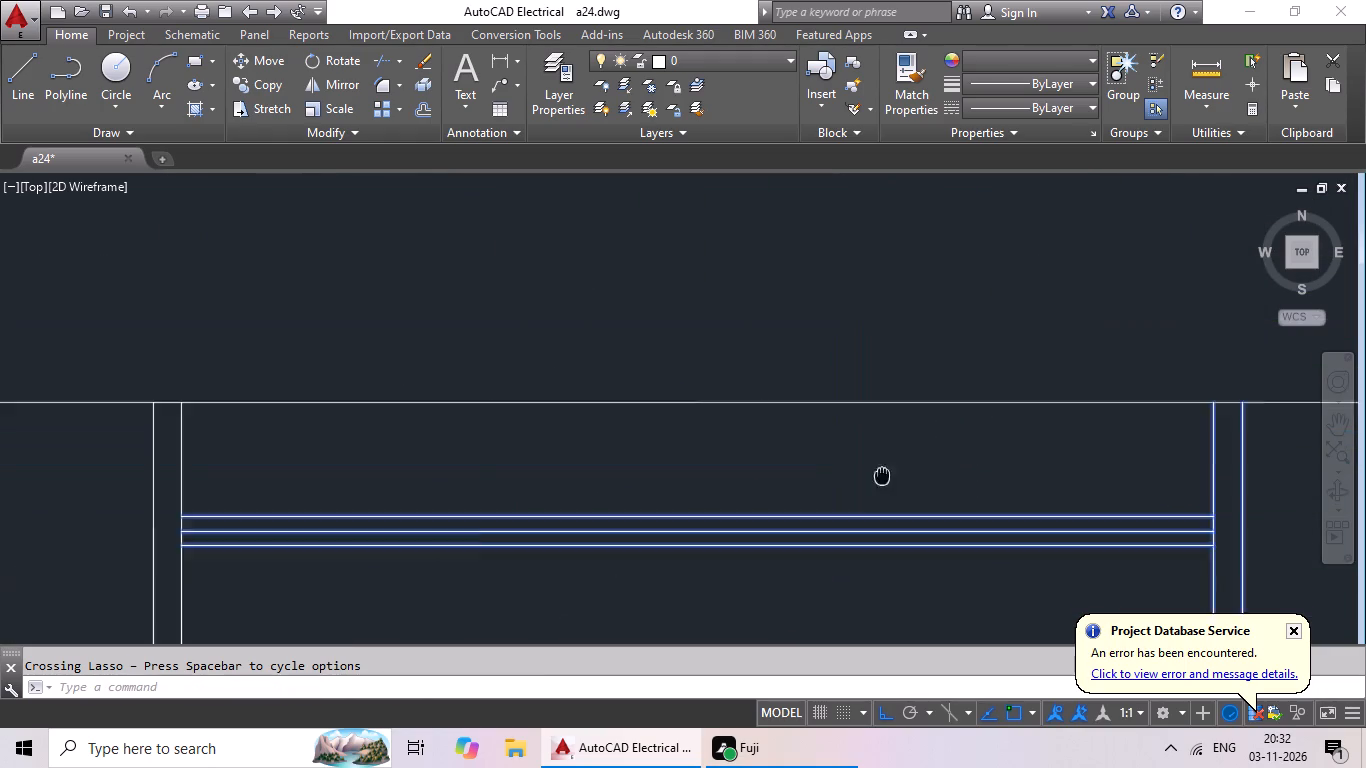
pyautogui.moveTo(945, 480); pyautogui.dragTo(1156, 465, button='middle')
pyautogui.moveTo(555, 469); pyautogui.dragTo(274, 445)
# Add the southernmost window of the west outer wall, with its pane lines and both end frames, to the selection.
pyautogui.scroll(-3, 344, 454)
pyautogui.moveTo(375, 493); pyautogui.dragTo(894, 641, button='middle')
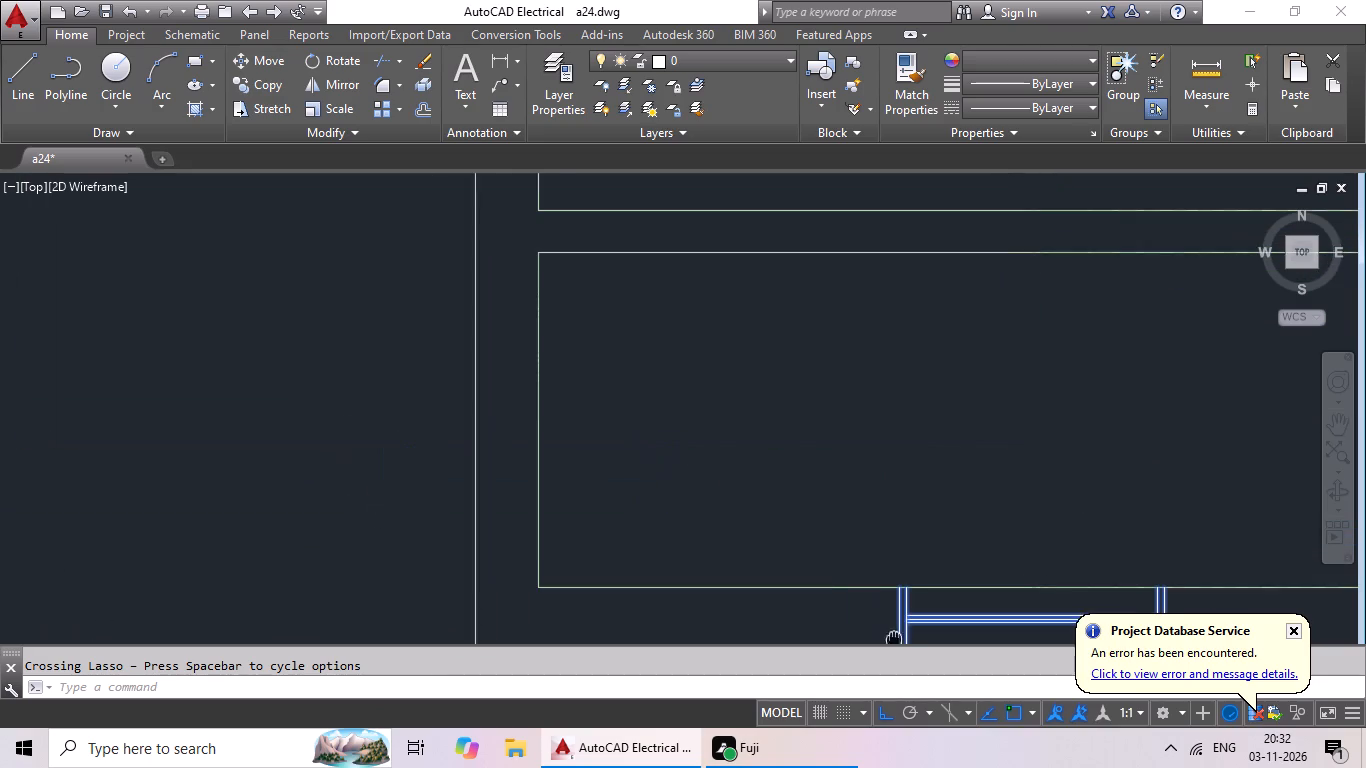
pyautogui.moveTo(616, 333); pyautogui.dragTo(528, 719, button='middle')
pyautogui.scroll(4, 447, 463)
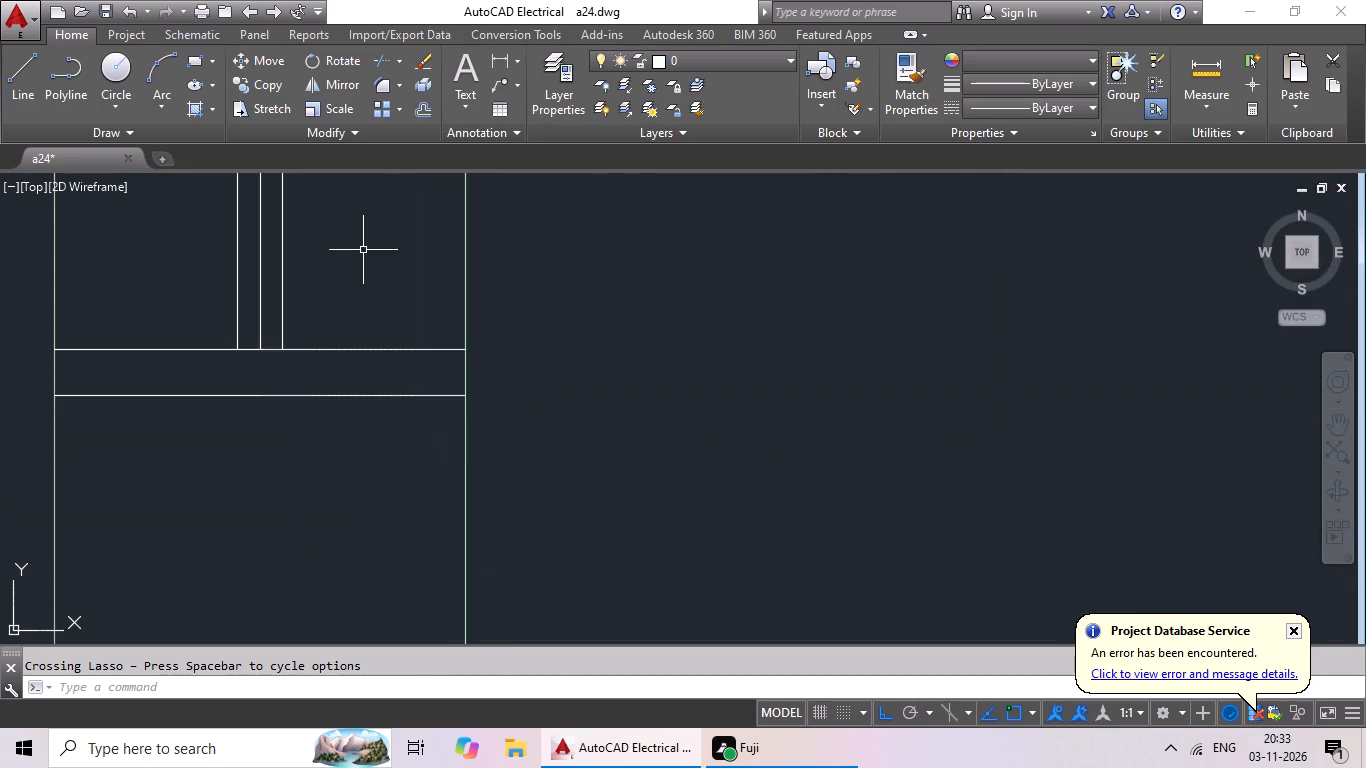
pyautogui.moveTo(363, 250); pyautogui.dragTo(198, 281)
pyautogui.scroll(-4, 424, 350)
pyautogui.moveTo(629, 371); pyautogui.dragTo(564, 604, button='middle')
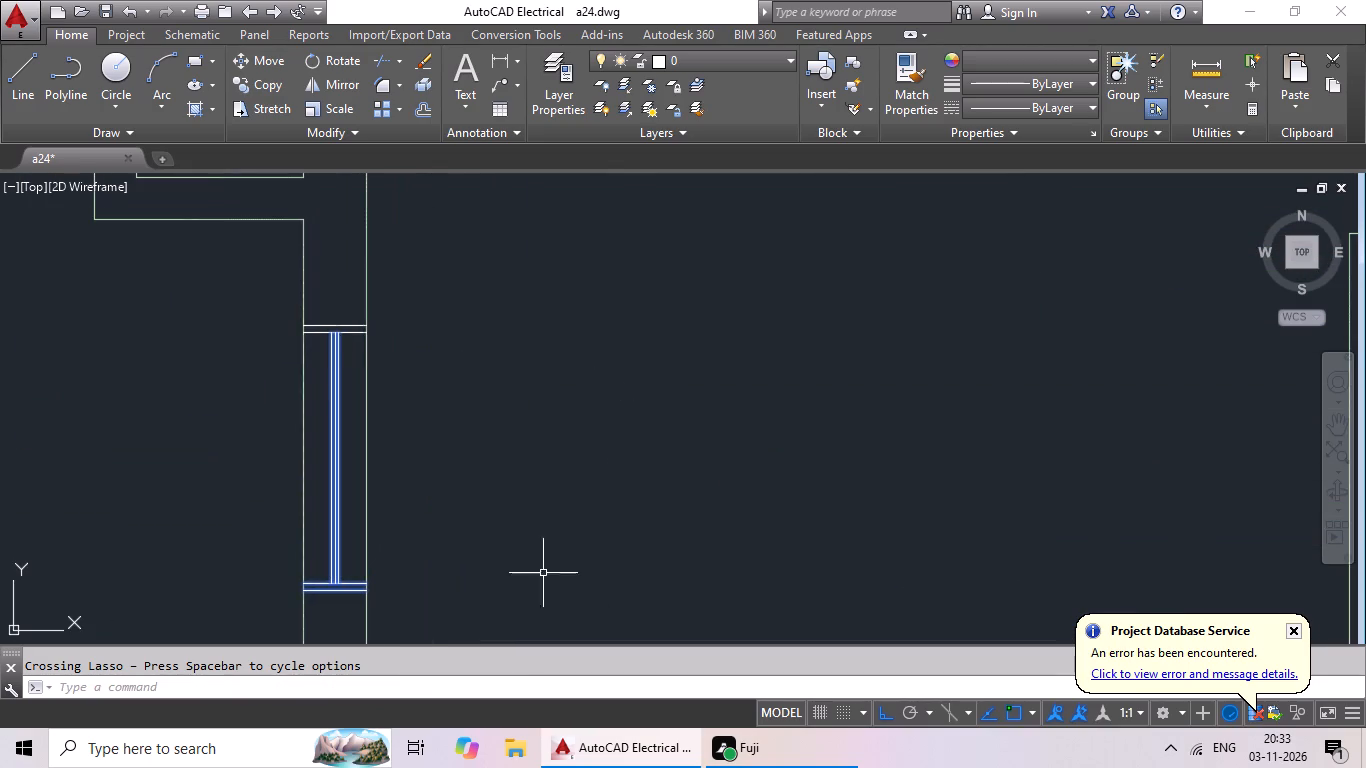
pyautogui.scroll(4, 343, 313)
pyautogui.moveTo(377, 309); pyautogui.dragTo(290, 512)
# Add the window in the interior horizontal wall north of the southwest room, with its pane lines and both end frames, to the selection.
pyautogui.scroll(-4, 396, 469)
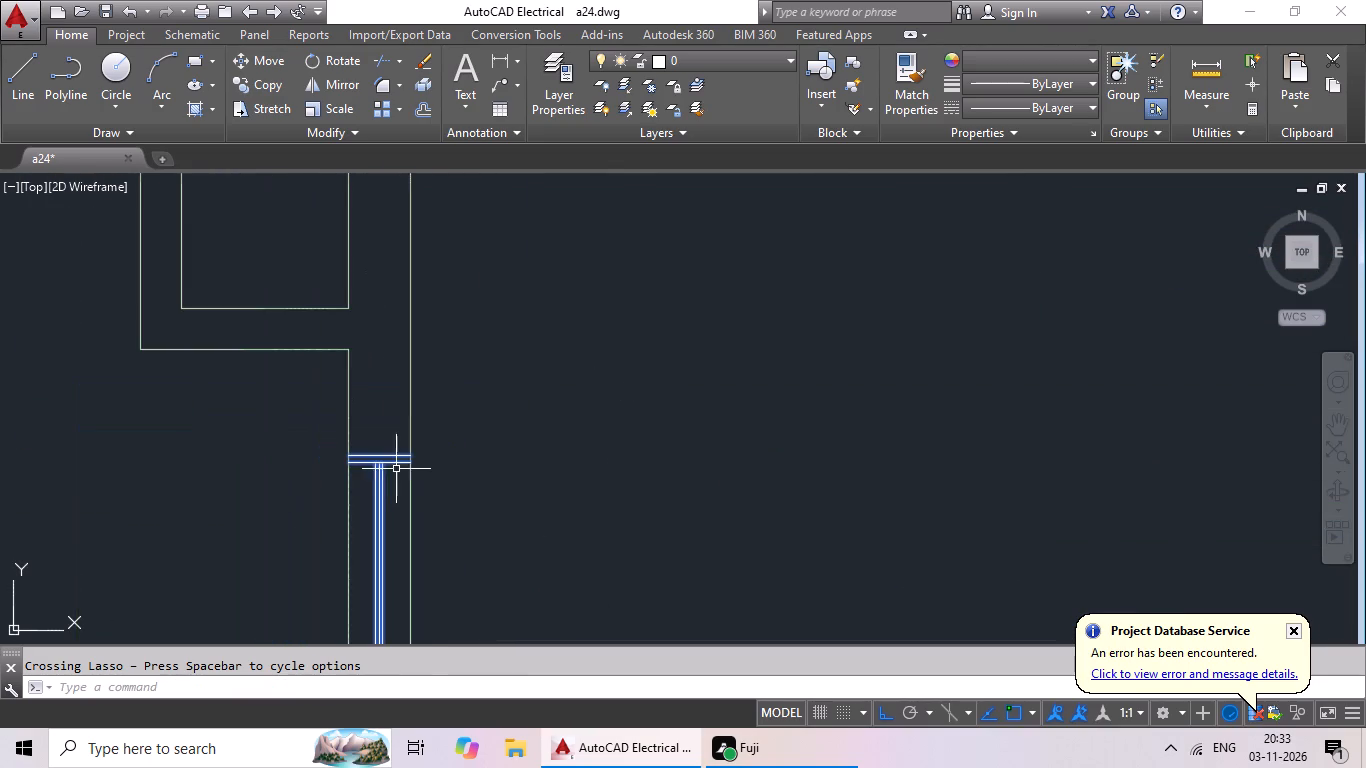
pyautogui.scroll(-4, 554, 456)
pyautogui.scroll(4, 591, 383)
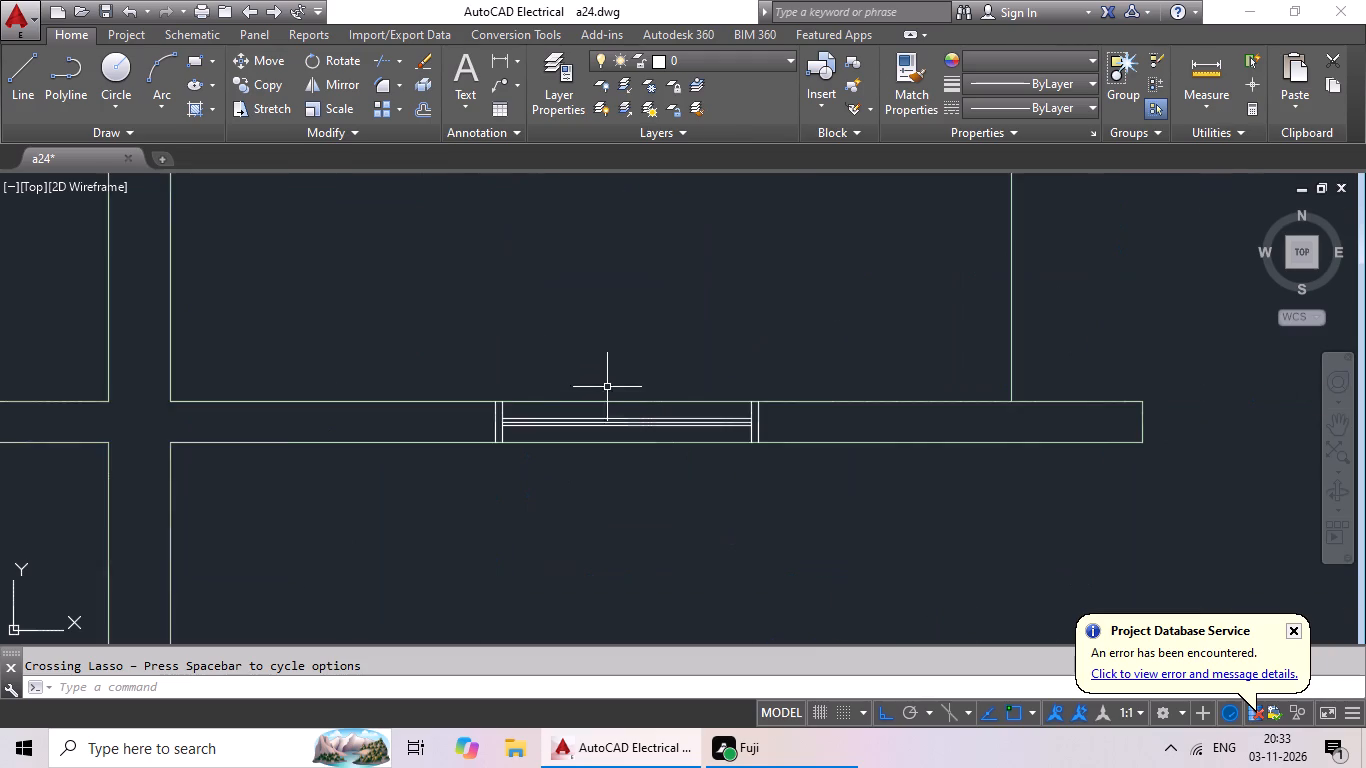
pyautogui.scroll(2, 638, 445)
pyautogui.moveTo(1023, 376); pyautogui.dragTo(661, 368)
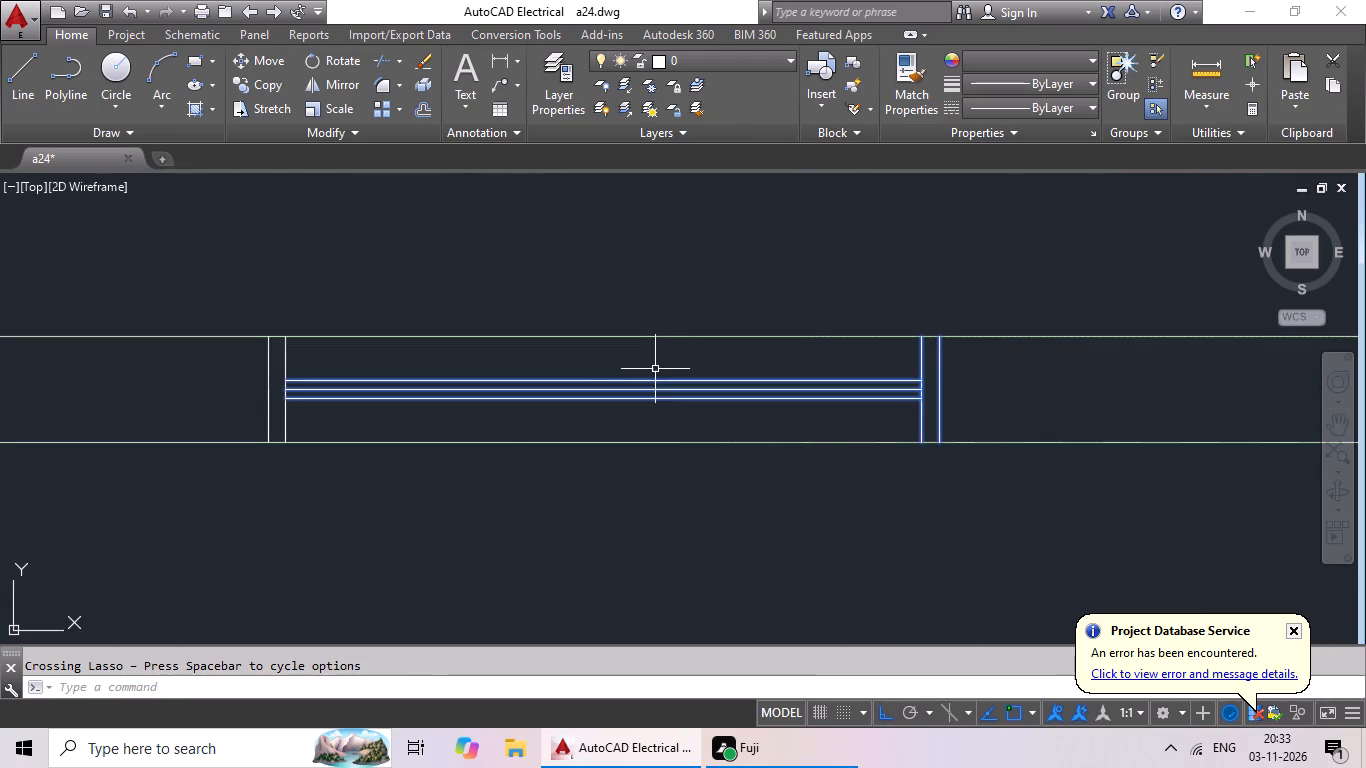
pyautogui.moveTo(715, 381); pyautogui.dragTo(886, 403, button='middle')
pyautogui.moveTo(573, 380); pyautogui.dragTo(358, 396)
# Add the west wall window of the room just south of the projecting small room, with pane lines and both end frames, to the selection.
pyautogui.scroll(-3, 493, 428)
pyautogui.moveTo(496, 358); pyautogui.dragTo(556, 495, button='middle')
pyautogui.moveTo(434, 372); pyautogui.dragTo(725, 449, button='middle')
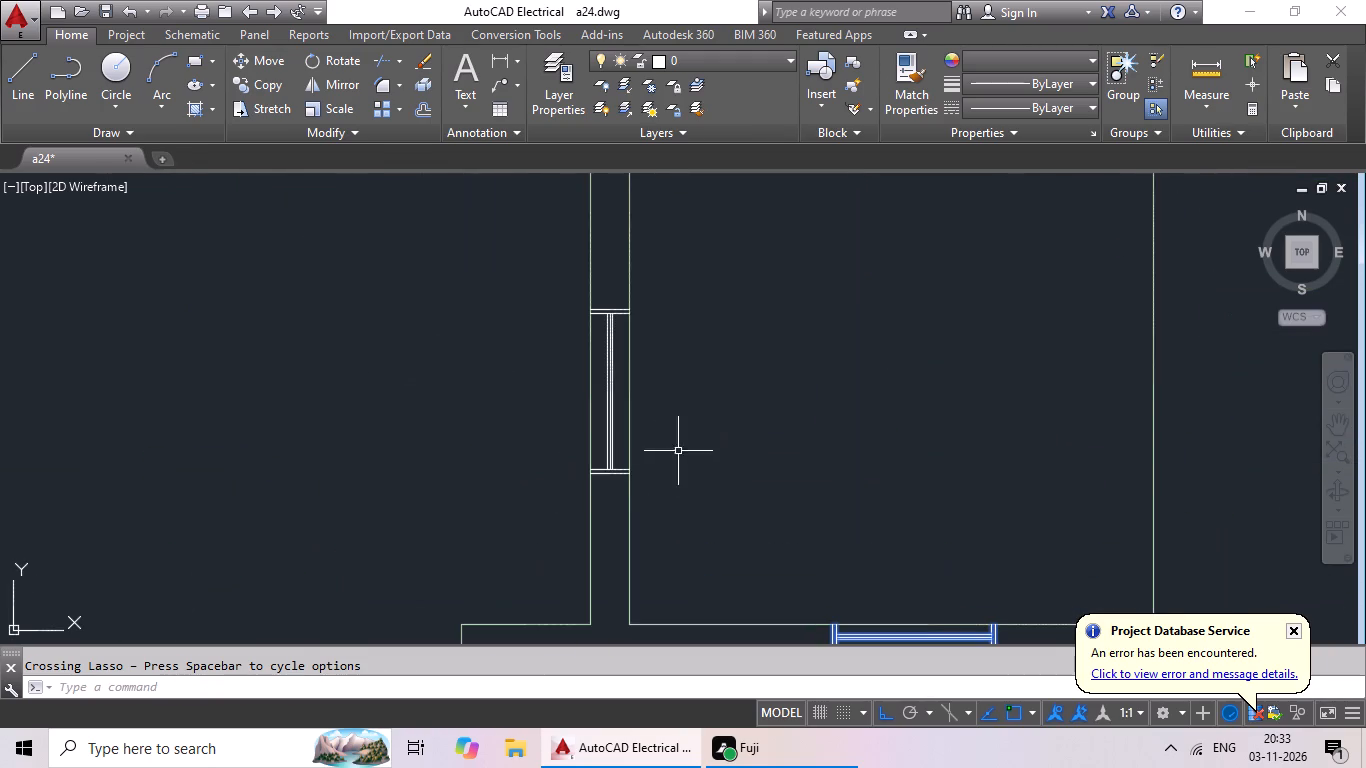
pyautogui.scroll(3, 628, 468)
pyautogui.scroll(2, 548, 498)
pyautogui.moveTo(625, 355); pyautogui.dragTo(487, 402)
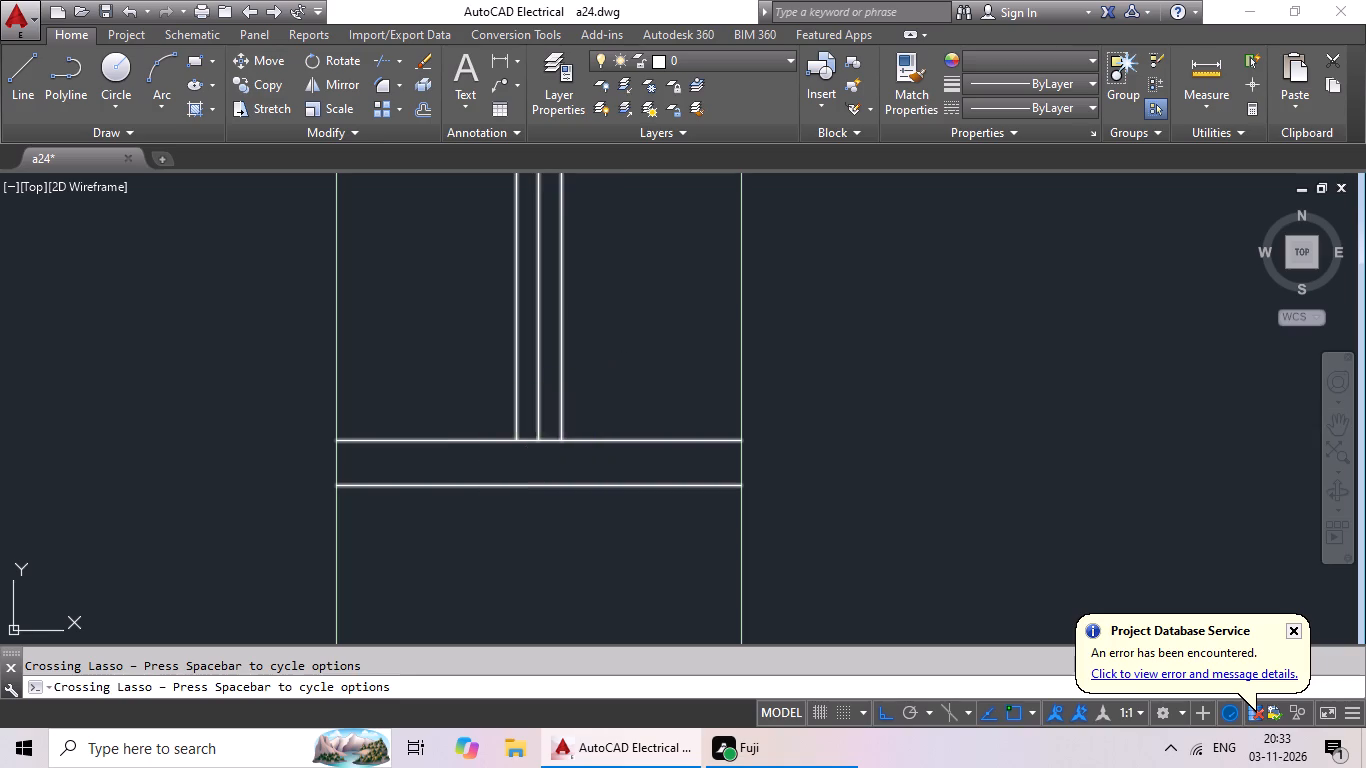
pyautogui.moveTo(584, 357); pyautogui.dragTo(524, 709, button='middle')
pyautogui.scroll(-3, 560, 540)
pyautogui.moveTo(559, 518); pyautogui.dragTo(532, 647, button='middle')
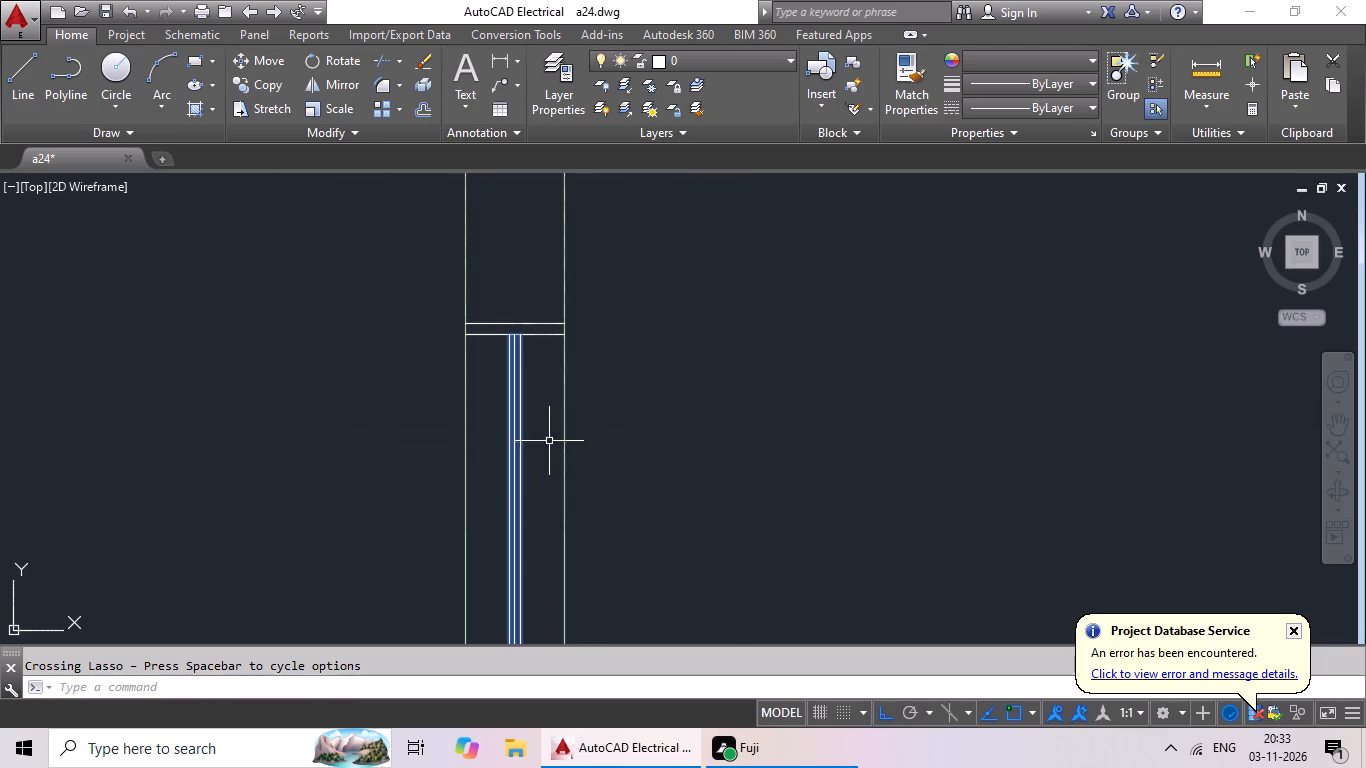
pyautogui.scroll(4, 527, 329)
pyautogui.moveTo(574, 251); pyautogui.dragTo(479, 466)
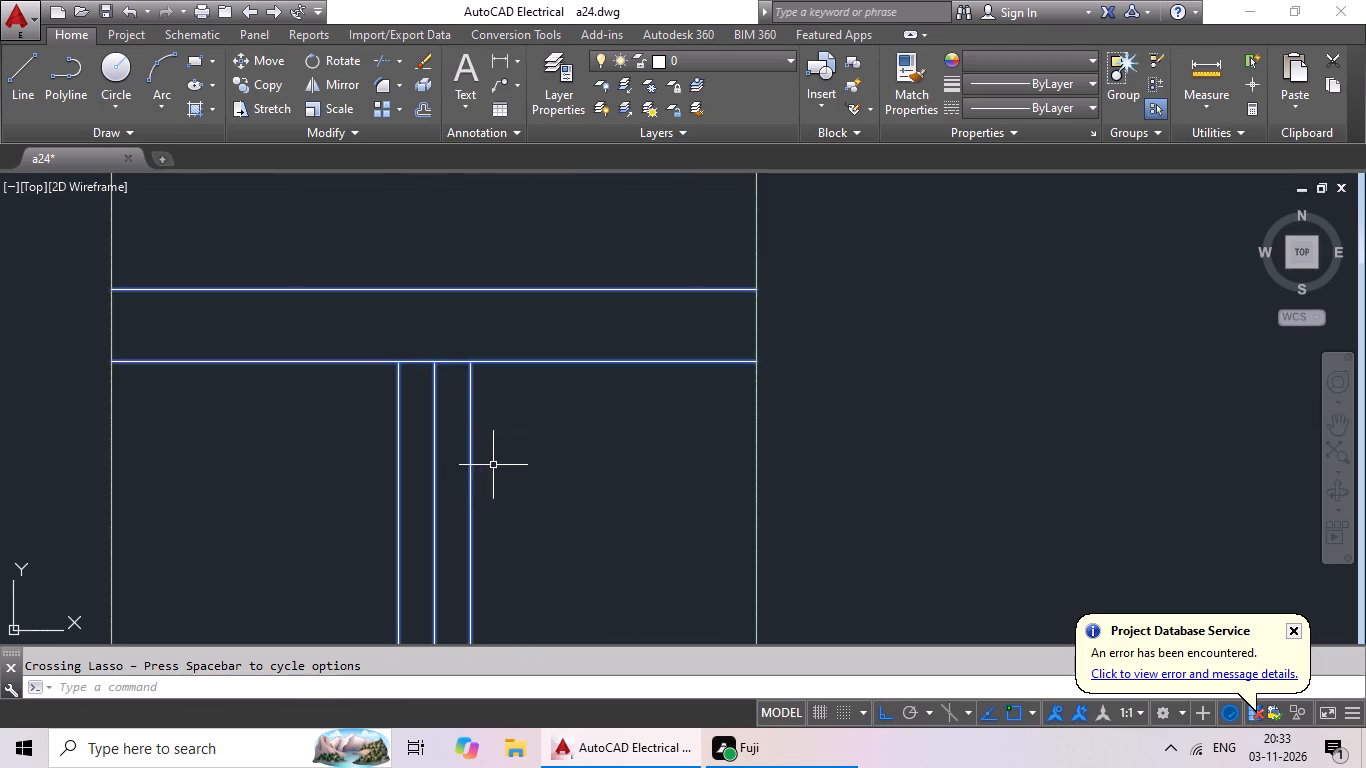
# Add the west window of the projecting small room, with its pane lines and both end frames, to the selection.
pyautogui.scroll(-4, 563, 444)
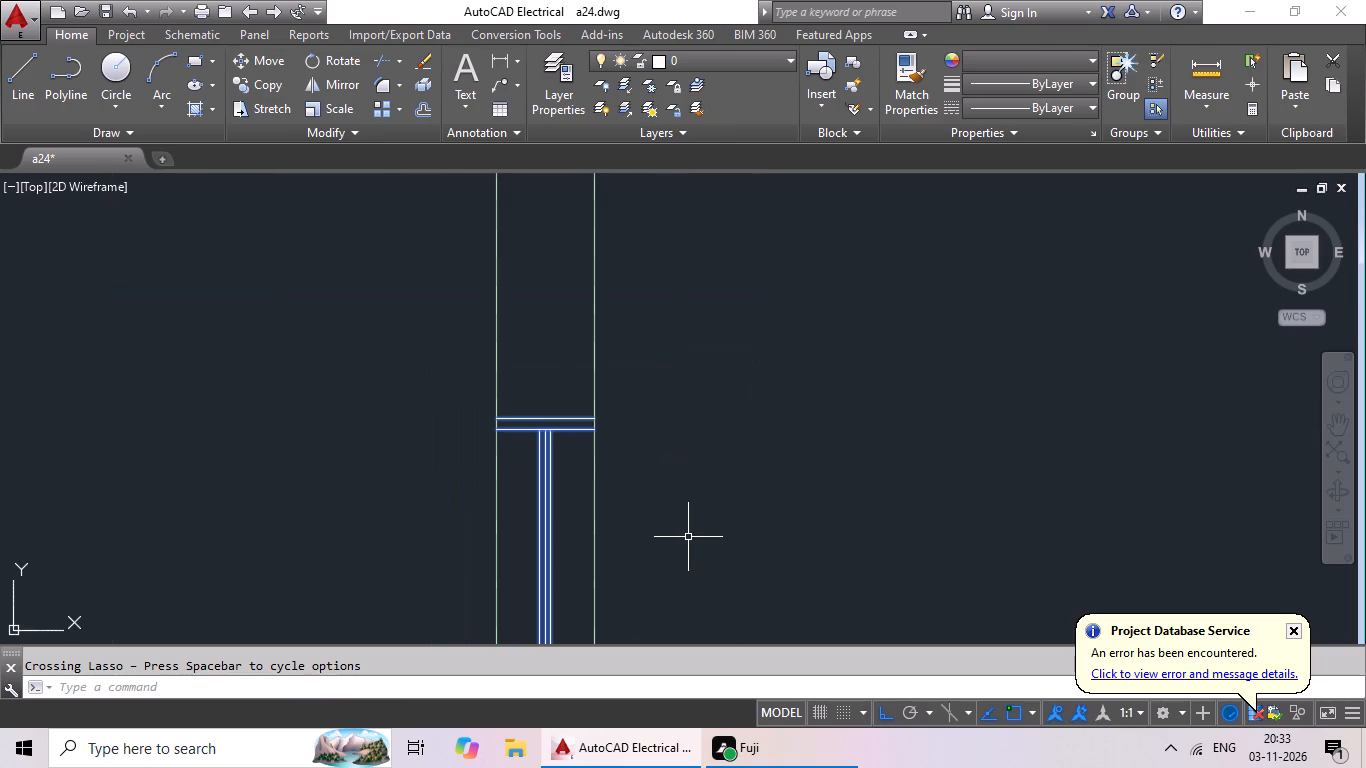
pyautogui.scroll(-3, 845, 299)
pyautogui.moveTo(851, 304); pyautogui.dragTo(748, 413, button='middle')
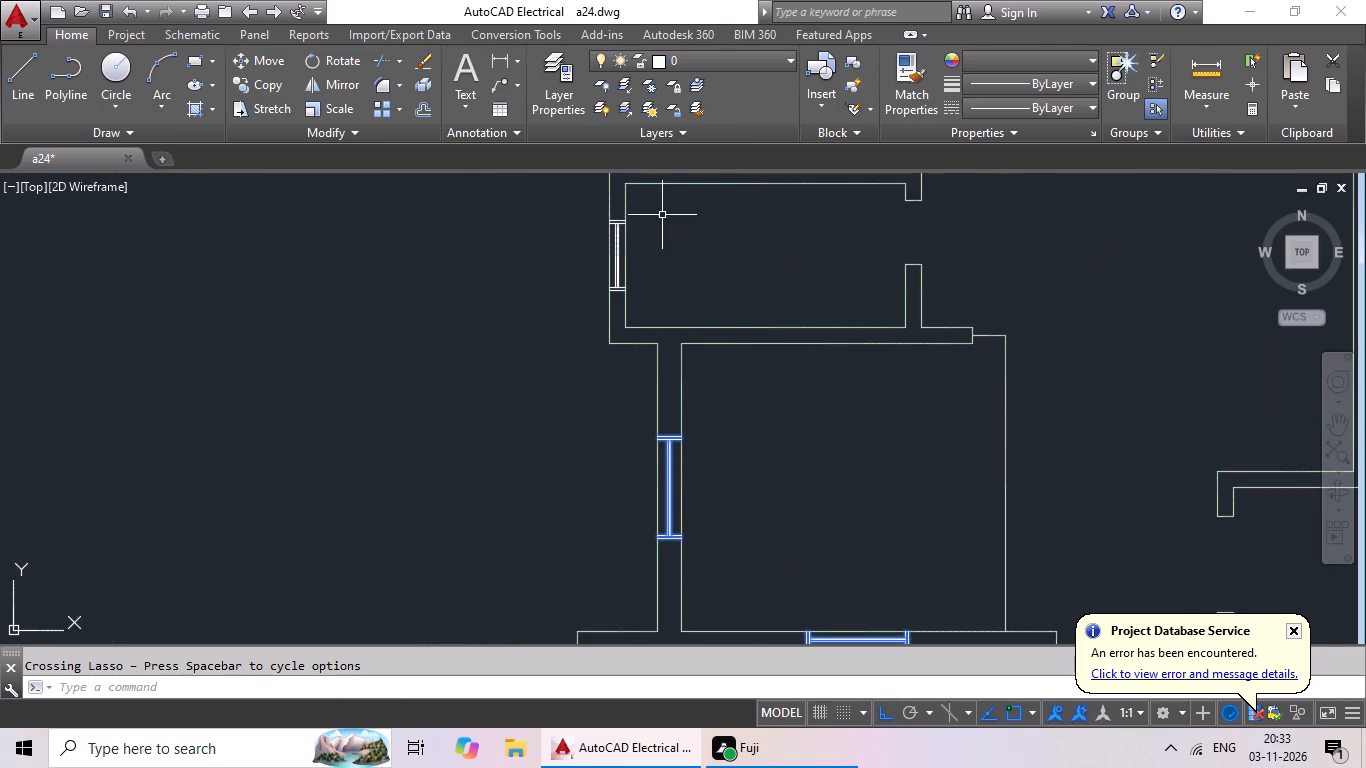
pyautogui.moveTo(658, 249); pyautogui.dragTo(640, 366, button='middle')
pyautogui.scroll(8, 597, 401)
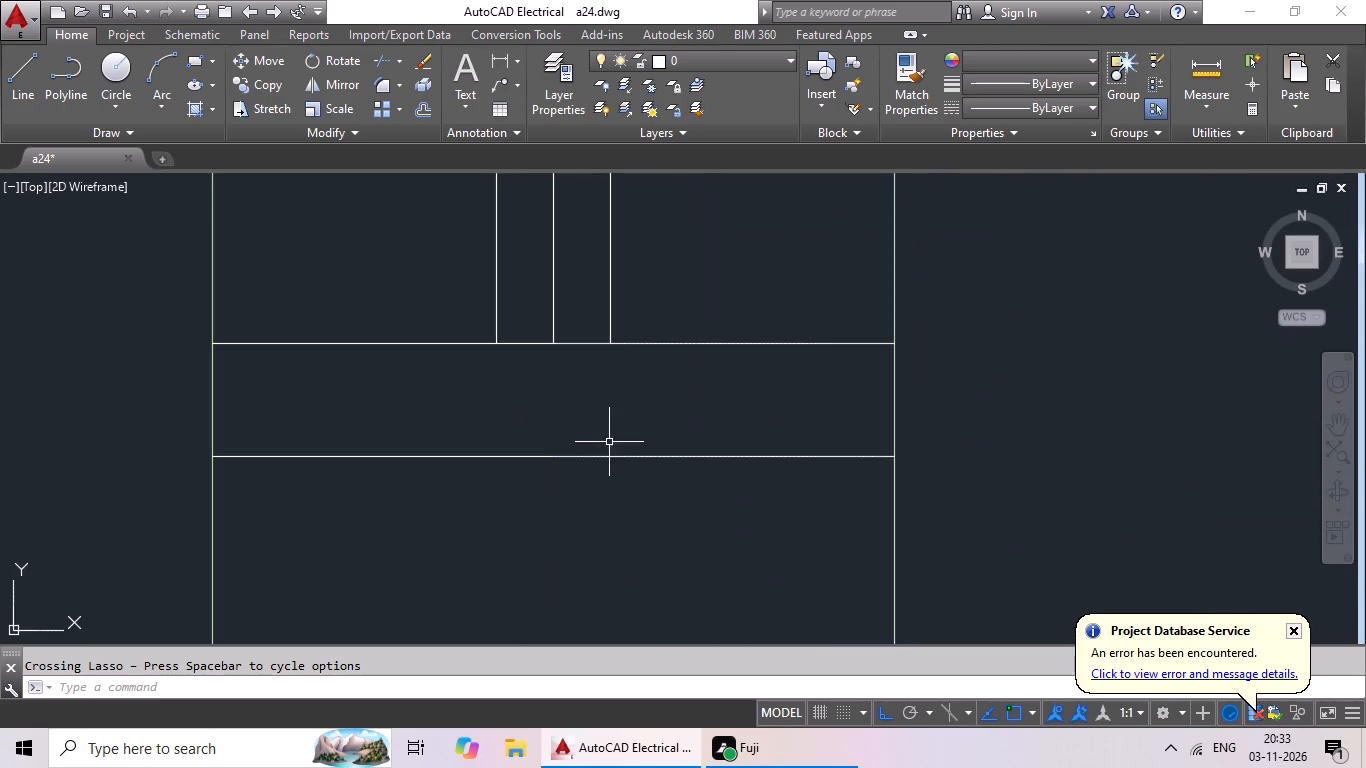
pyautogui.moveTo(713, 290); pyautogui.dragTo(398, 283)
pyautogui.moveTo(791, 292); pyautogui.dragTo(446, 494)
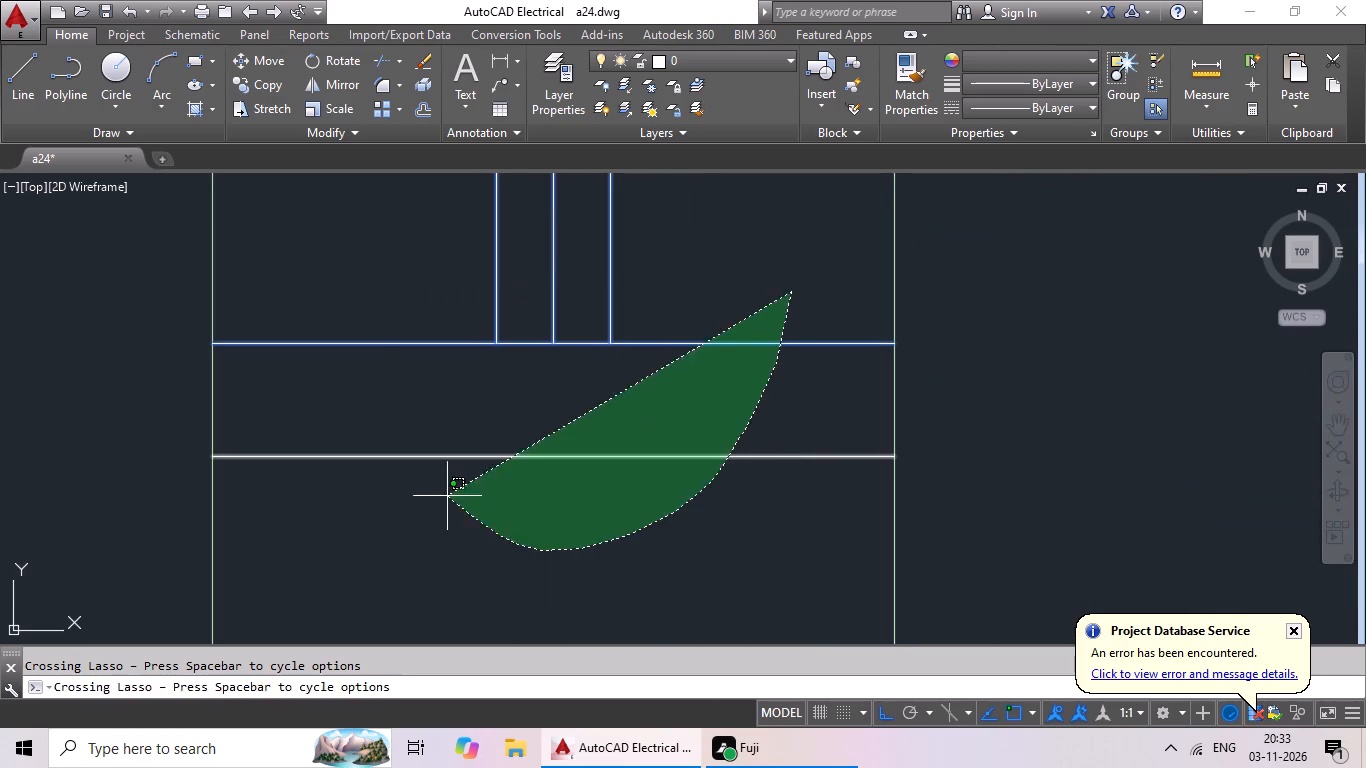
pyautogui.moveTo(446, 494); pyautogui.dragTo(442, 469)
pyautogui.scroll(-4, 755, 351)
pyautogui.moveTo(745, 346); pyautogui.dragTo(657, 644, button='middle')
pyautogui.scroll(3, 635, 232)
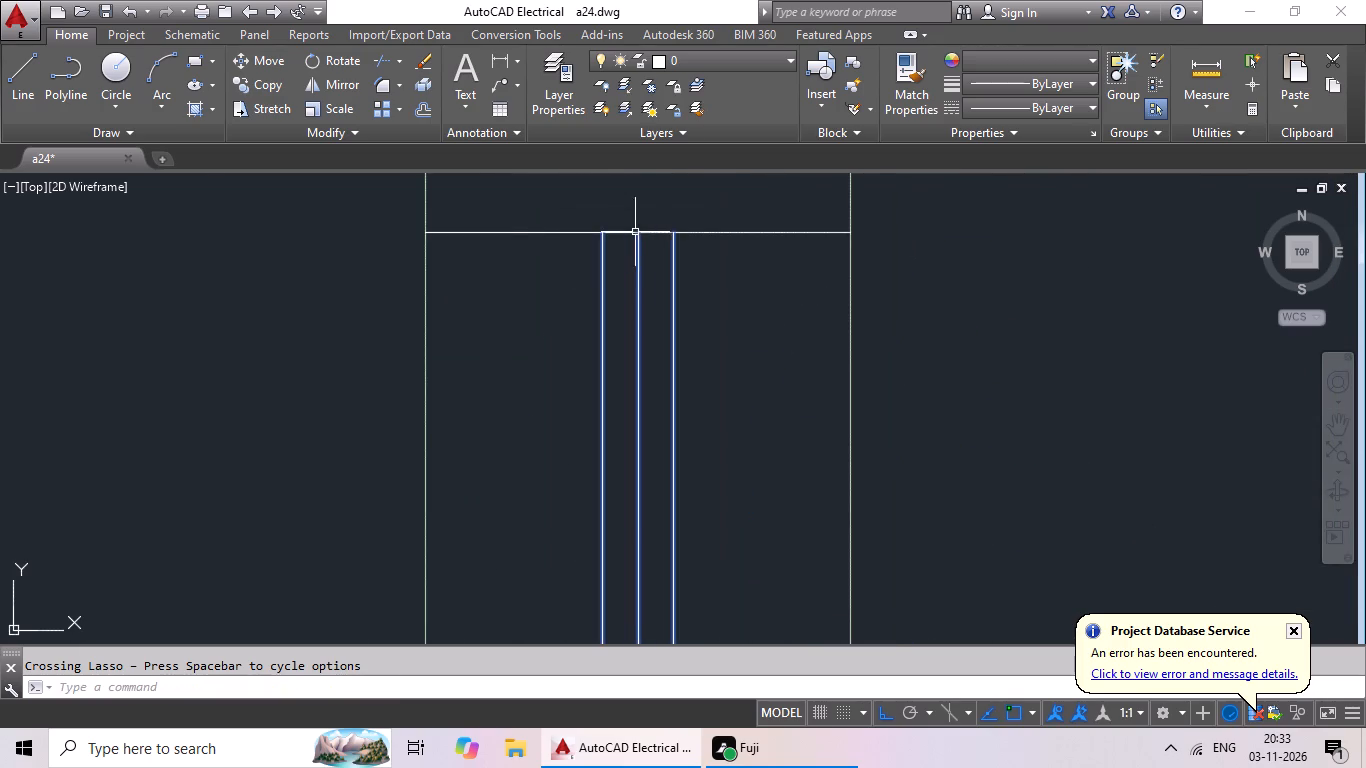
pyautogui.moveTo(654, 246); pyautogui.dragTo(614, 441, button='middle')
pyautogui.moveTo(657, 219); pyautogui.dragTo(543, 524)
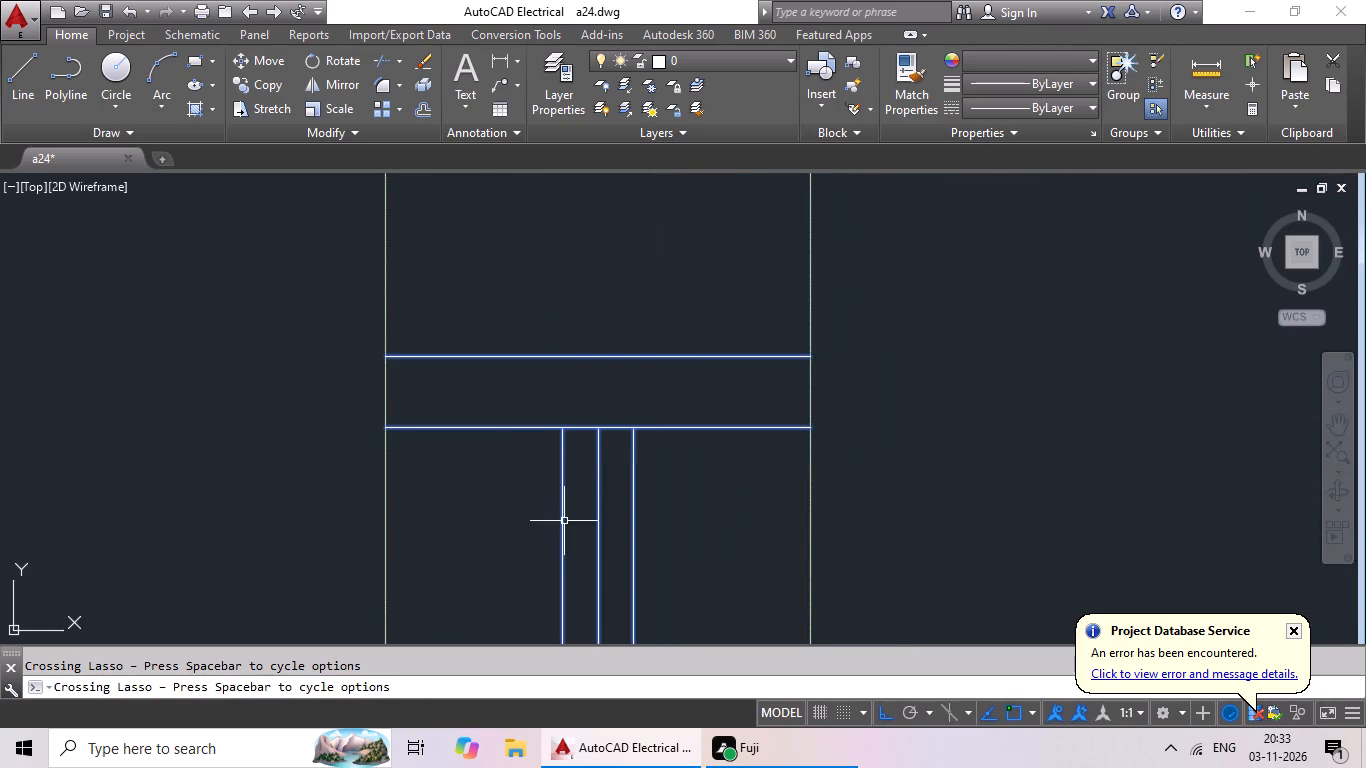
# Add the west wall window of the room just north of the projecting small room, with pane lines and both end frames, to the selection.
pyautogui.scroll(-4, 675, 355)
pyautogui.scroll(-2, 773, 363)
pyautogui.moveTo(829, 374); pyautogui.dragTo(462, 342, button='middle')
pyautogui.moveTo(616, 405); pyautogui.dragTo(465, 330, button='middle')
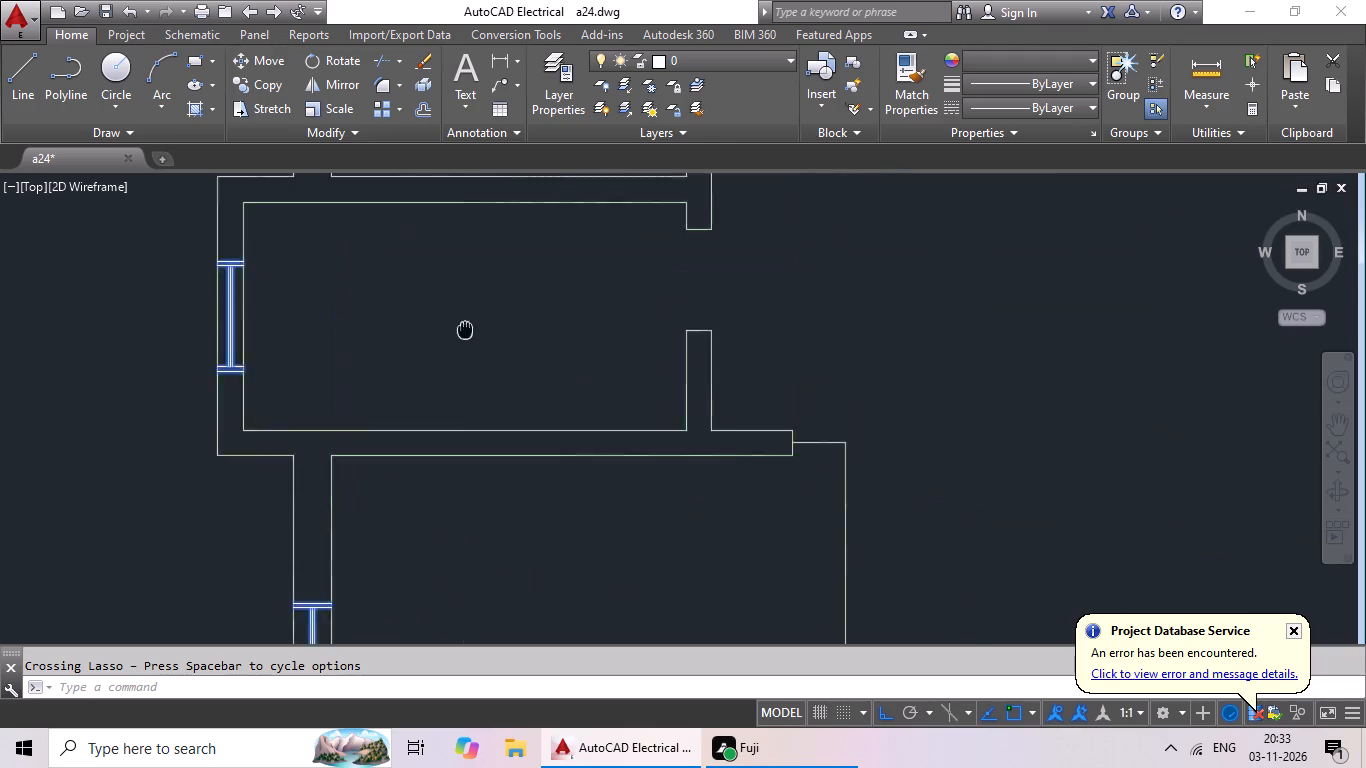
pyautogui.moveTo(465, 330); pyautogui.dragTo(448, 322, button='middle')
pyautogui.scroll(-3, 789, 436)
pyautogui.moveTo(833, 430); pyautogui.dragTo(774, 466, button='middle')
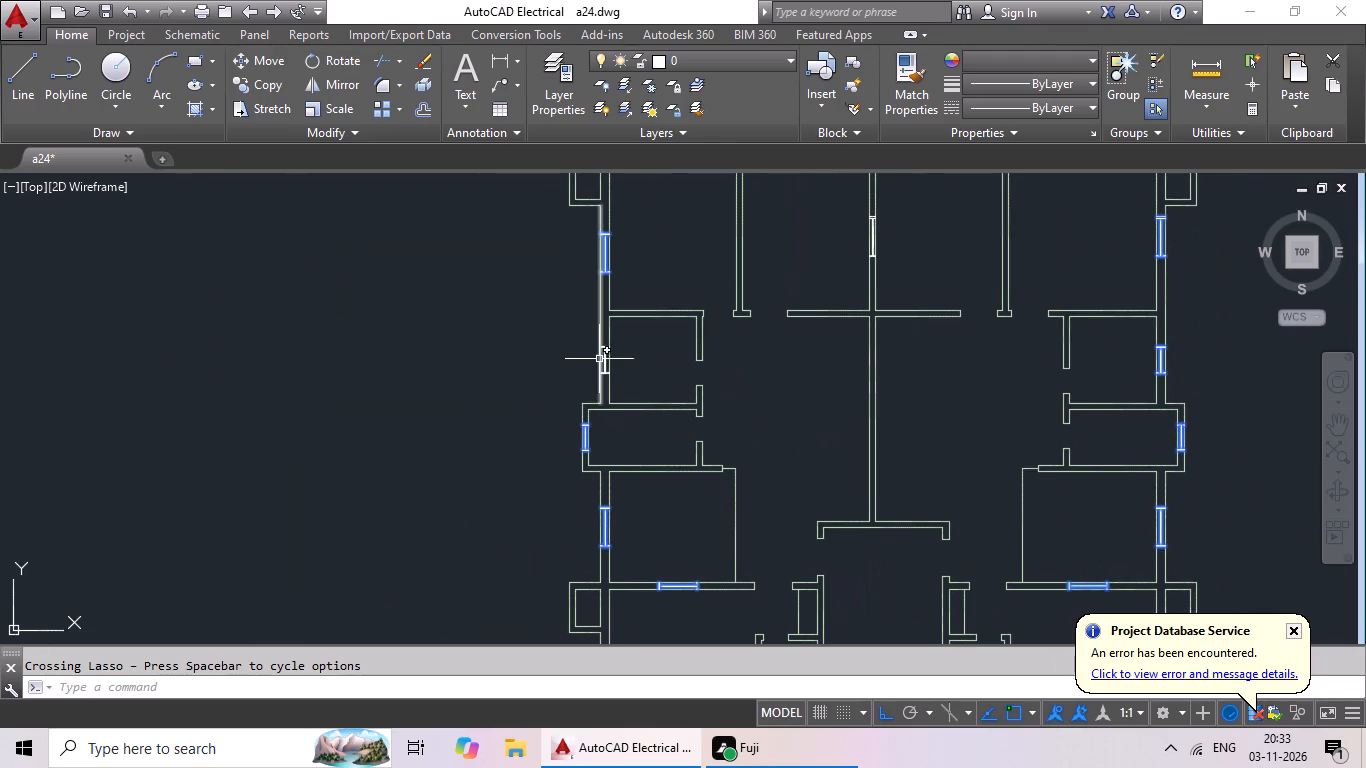
pyautogui.scroll(4, 599, 359)
pyautogui.scroll(3, 663, 425)
pyautogui.scroll(2, 545, 456)
pyautogui.moveTo(549, 453); pyautogui.dragTo(562, 446, button='middle')
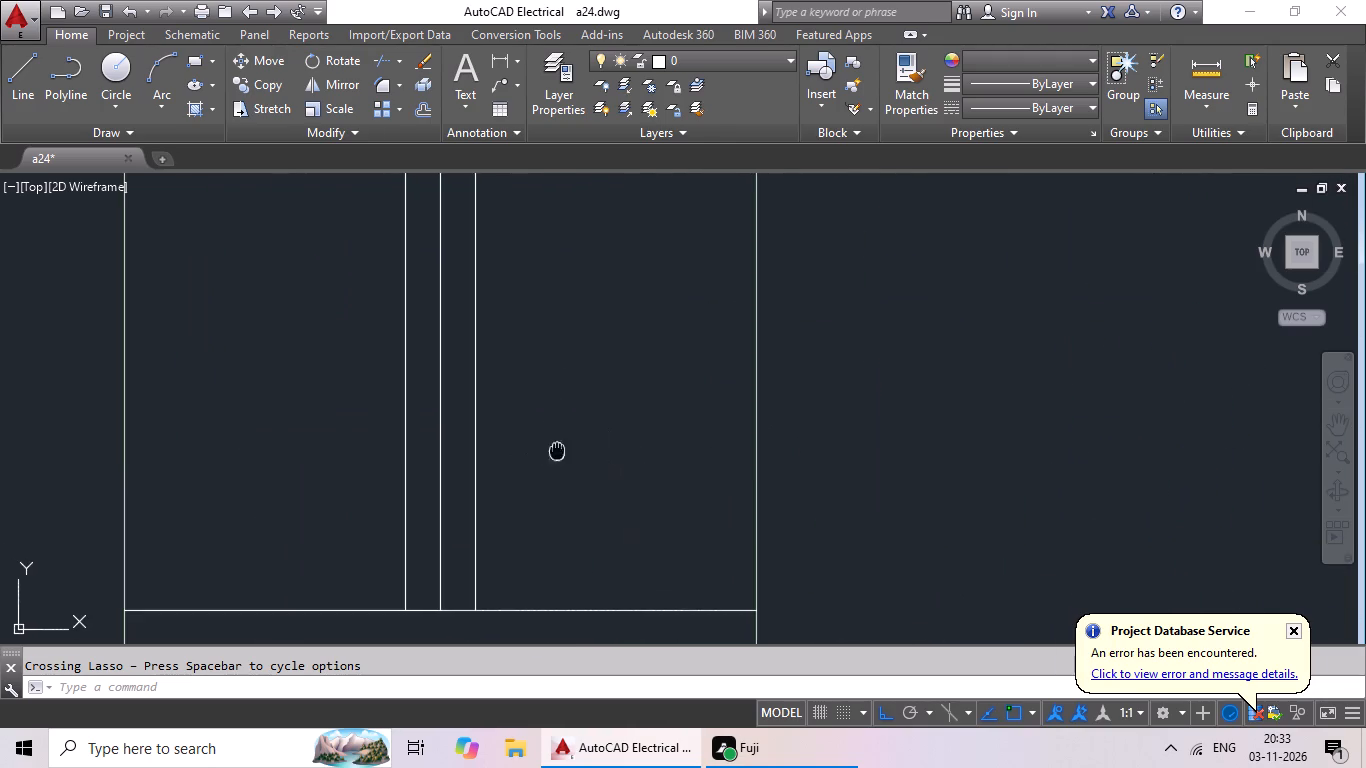
pyautogui.moveTo(562, 446); pyautogui.dragTo(628, 279, button='middle')
pyautogui.scroll(1, 627, 286)
pyautogui.moveTo(682, 272); pyautogui.dragTo(303, 430)
pyautogui.scroll(-2, 648, 352)
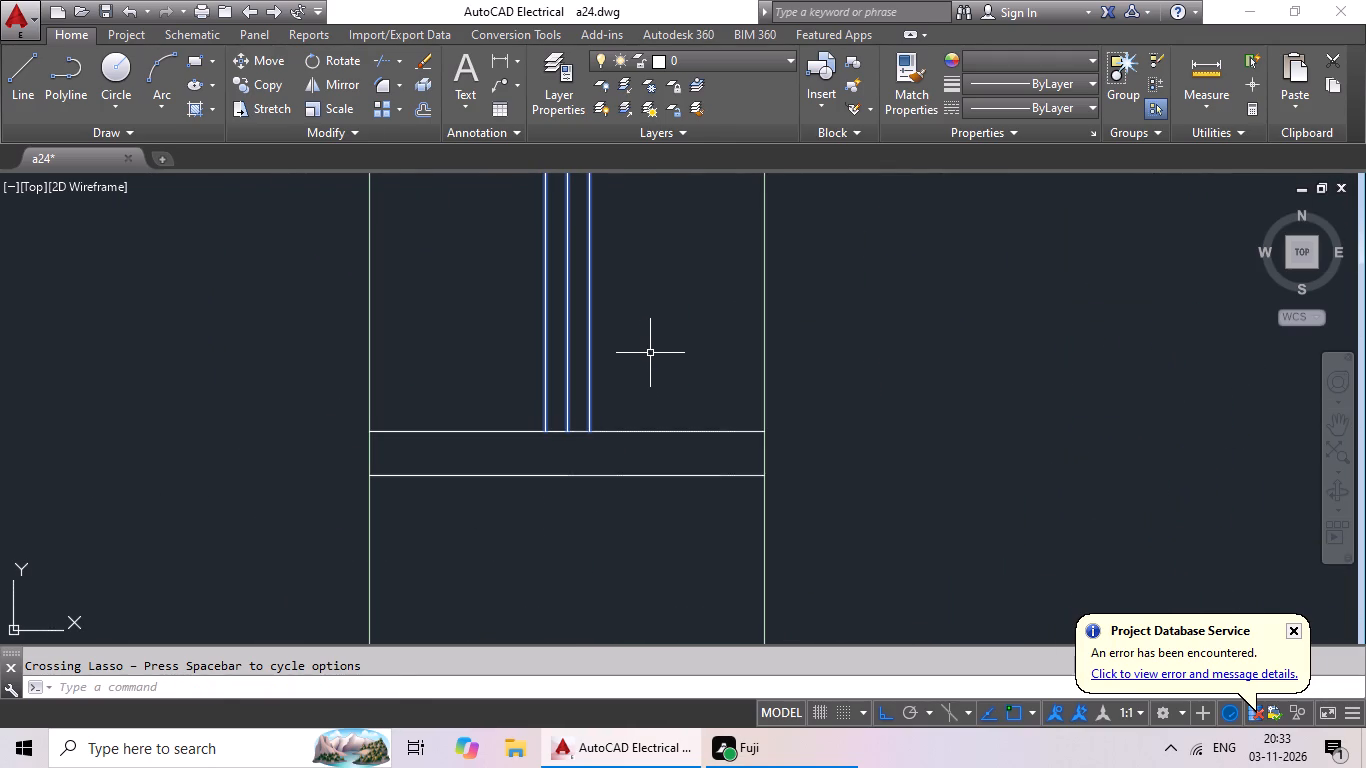
pyautogui.moveTo(650, 363); pyautogui.dragTo(531, 547)
pyautogui.moveTo(626, 297); pyautogui.dragTo(551, 672, button='middle')
pyautogui.scroll(-2, 600, 300)
pyautogui.moveTo(602, 315); pyautogui.dragTo(551, 597, button='middle')
pyautogui.scroll(3, 545, 378)
pyautogui.moveTo(638, 187); pyautogui.dragTo(505, 384)
# Add the window in the central vertical dividing wall between the two apartments, with its pane lines and both end frames, to the selection.
pyautogui.scroll(-5, 585, 398)
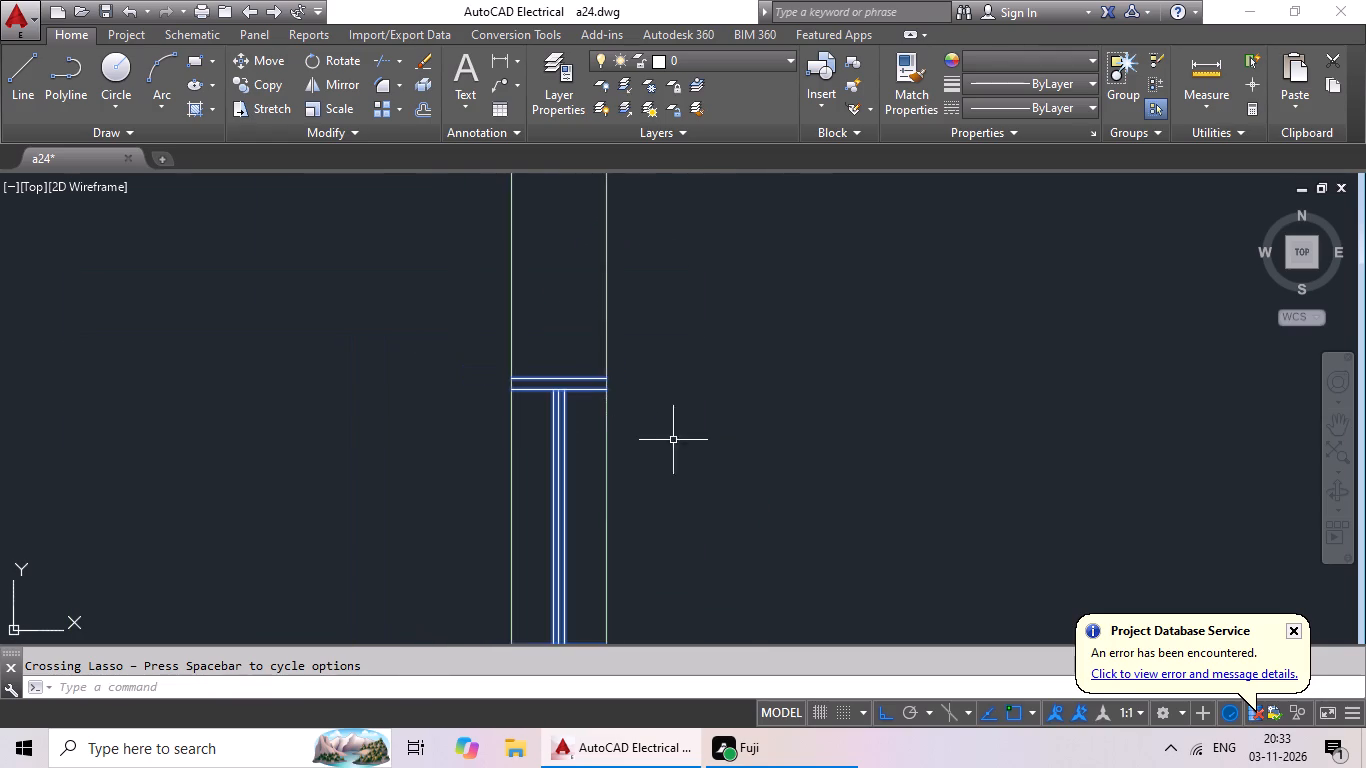
pyautogui.scroll(-2, 896, 450)
pyautogui.moveTo(922, 449); pyautogui.dragTo(425, 440, button='middle')
pyautogui.scroll(-3, 534, 405)
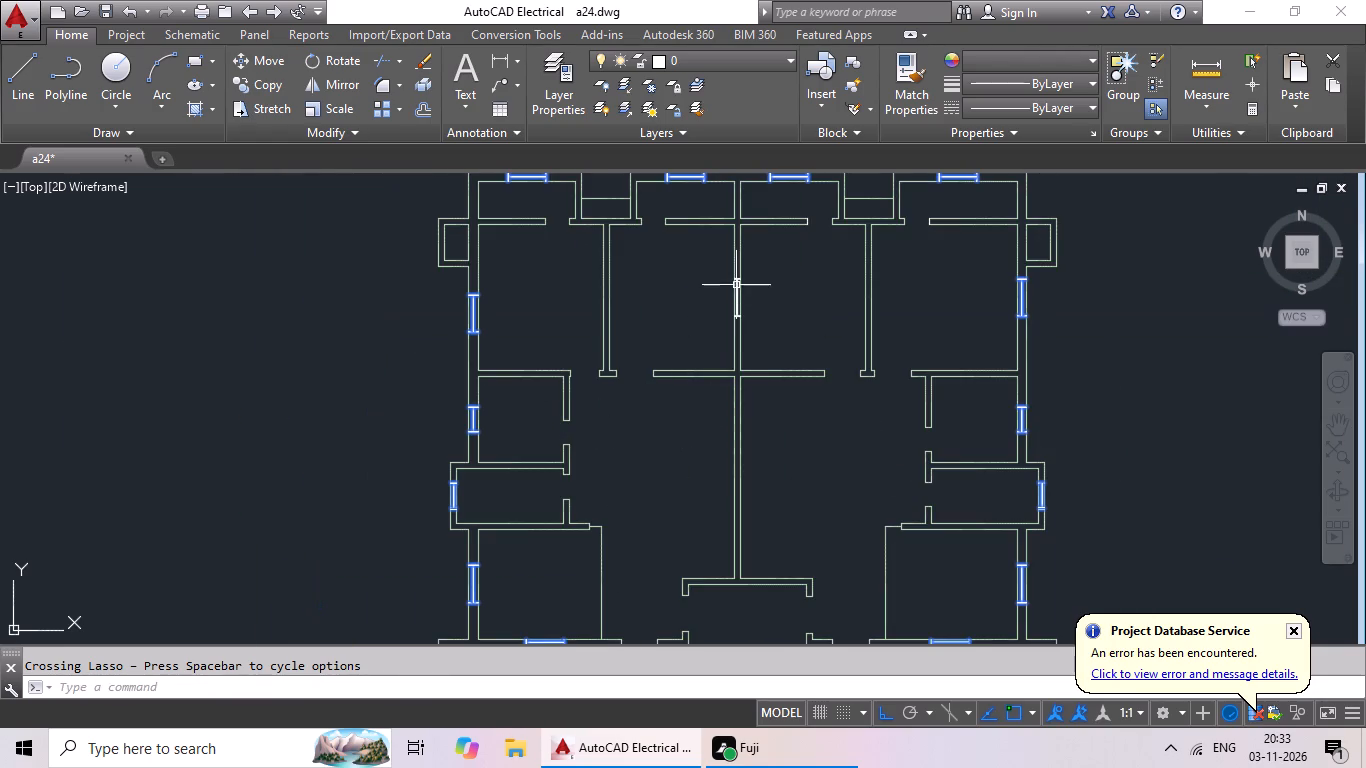
pyautogui.scroll(7, 736, 285)
pyautogui.moveTo(736, 369); pyautogui.dragTo(736, 362, button='middle')
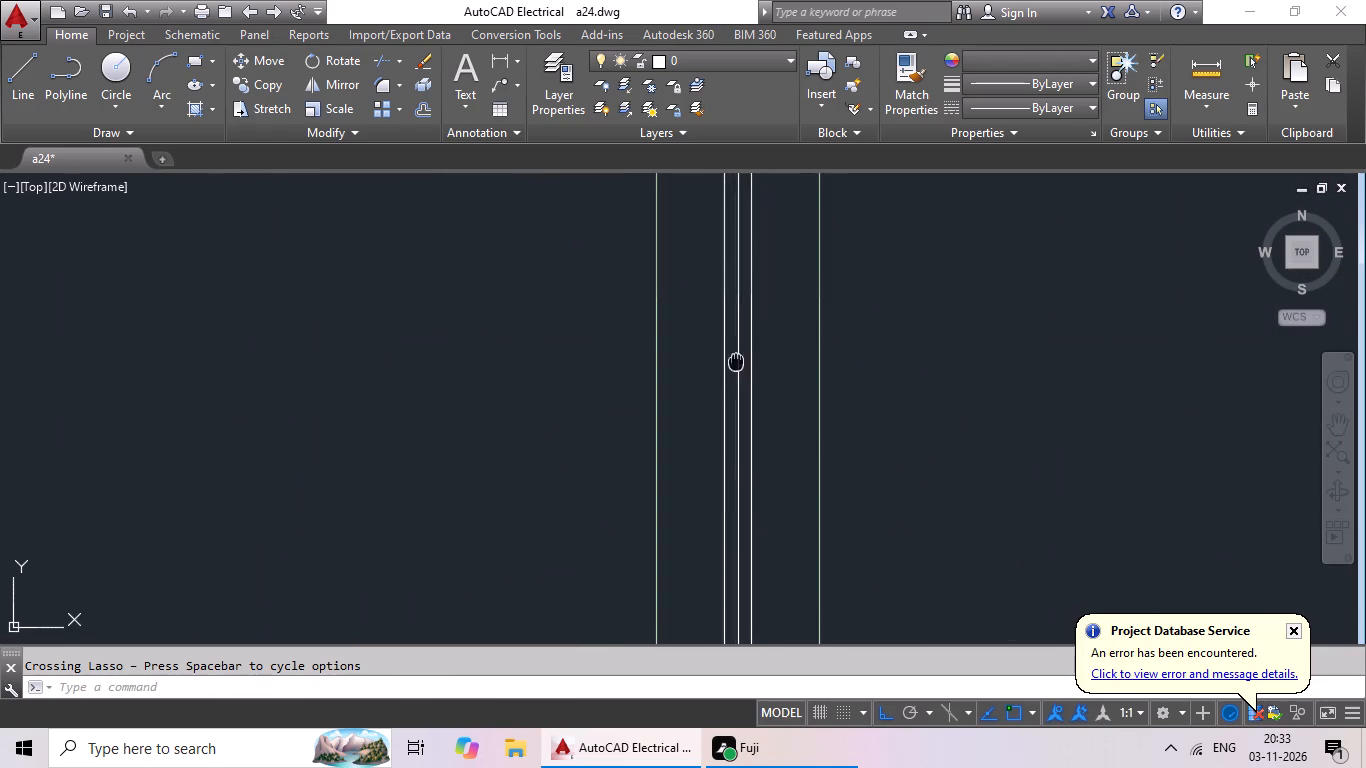
pyautogui.moveTo(736, 362); pyautogui.dragTo(740, 229, button='middle')
pyautogui.scroll(-2, 714, 412)
pyautogui.scroll(4, 750, 516)
pyautogui.moveTo(663, 227); pyautogui.dragTo(639, 353)
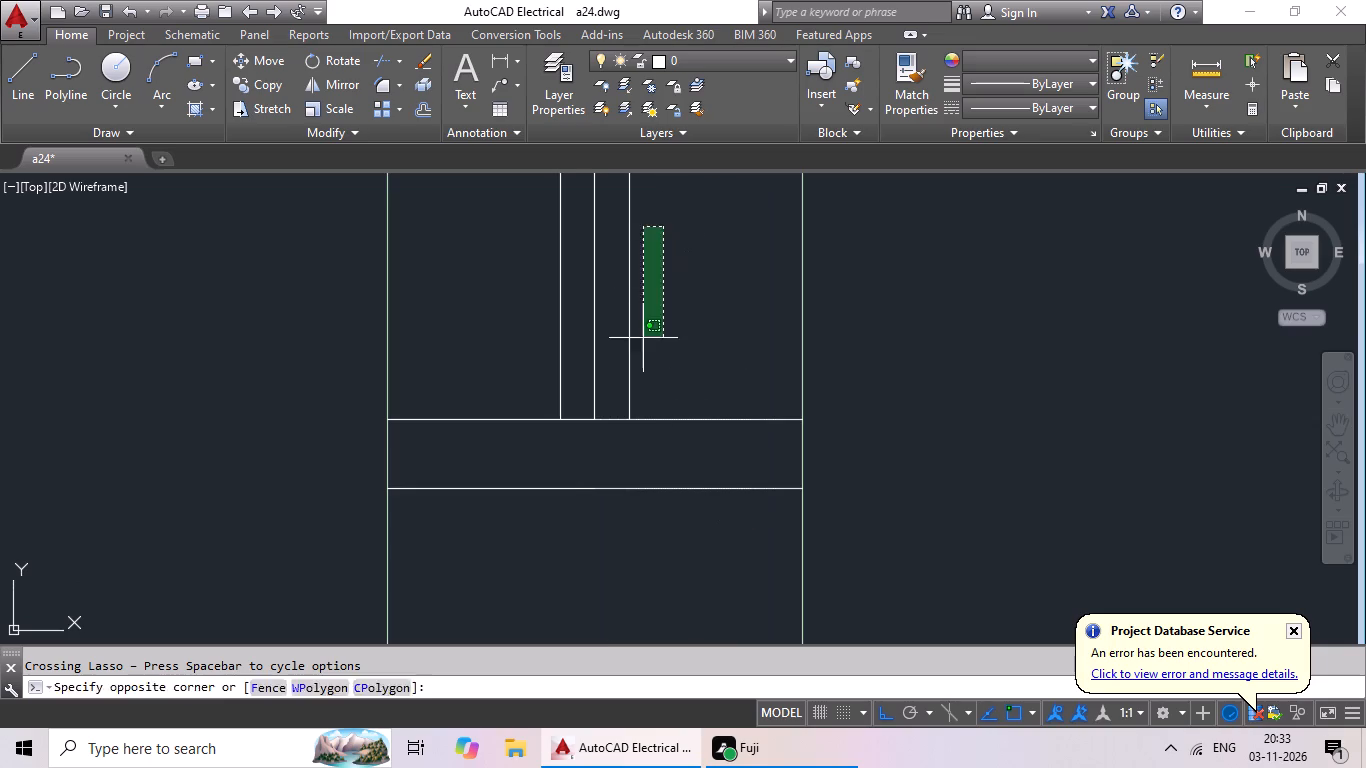
pyautogui.moveTo(639, 353); pyautogui.dragTo(474, 455)
pyautogui.scroll(-4, 608, 414)
pyautogui.moveTo(640, 303); pyautogui.dragTo(492, 696, button='middle')
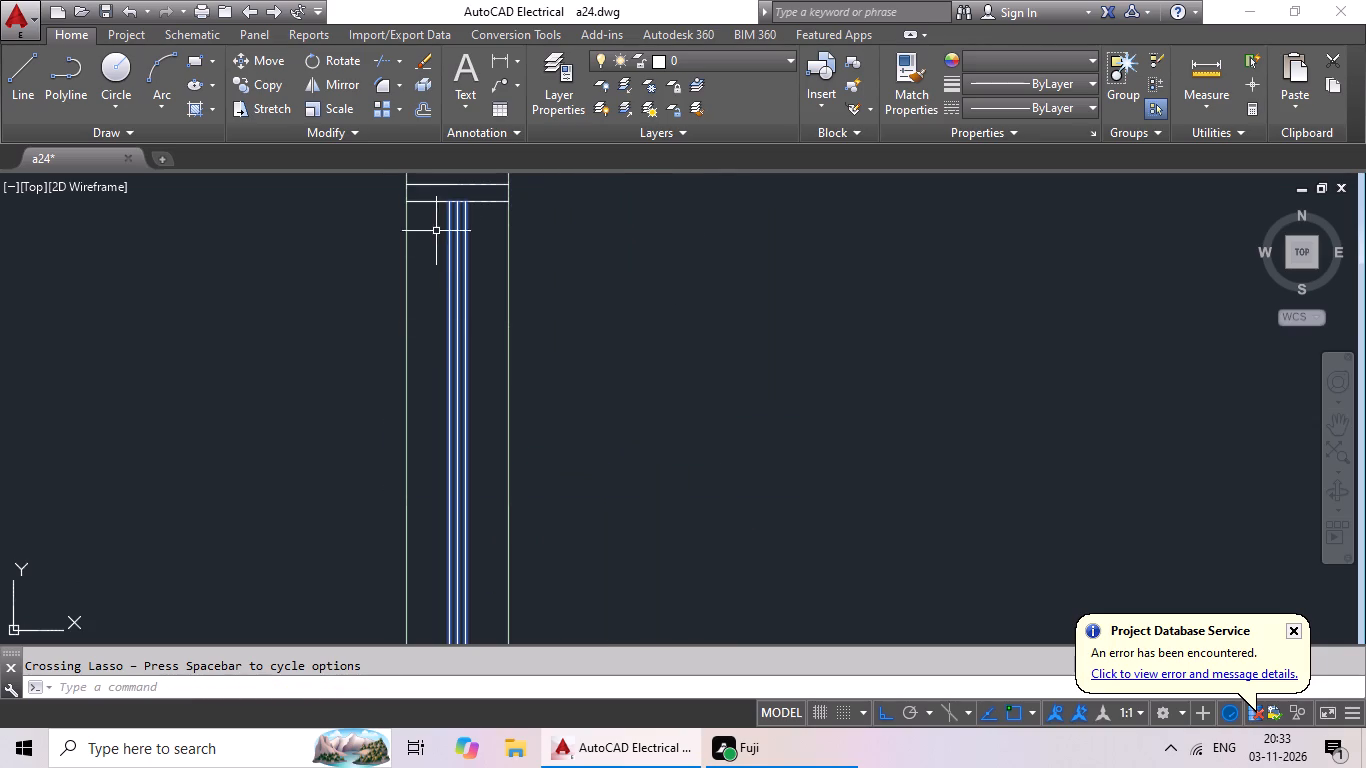
pyautogui.moveTo(444, 217); pyautogui.dragTo(412, 370, button='middle')
pyautogui.scroll(3, 450, 318)
pyautogui.moveTo(483, 351); pyautogui.dragTo(417, 605)
pyautogui.scroll(-3, 830, 420)
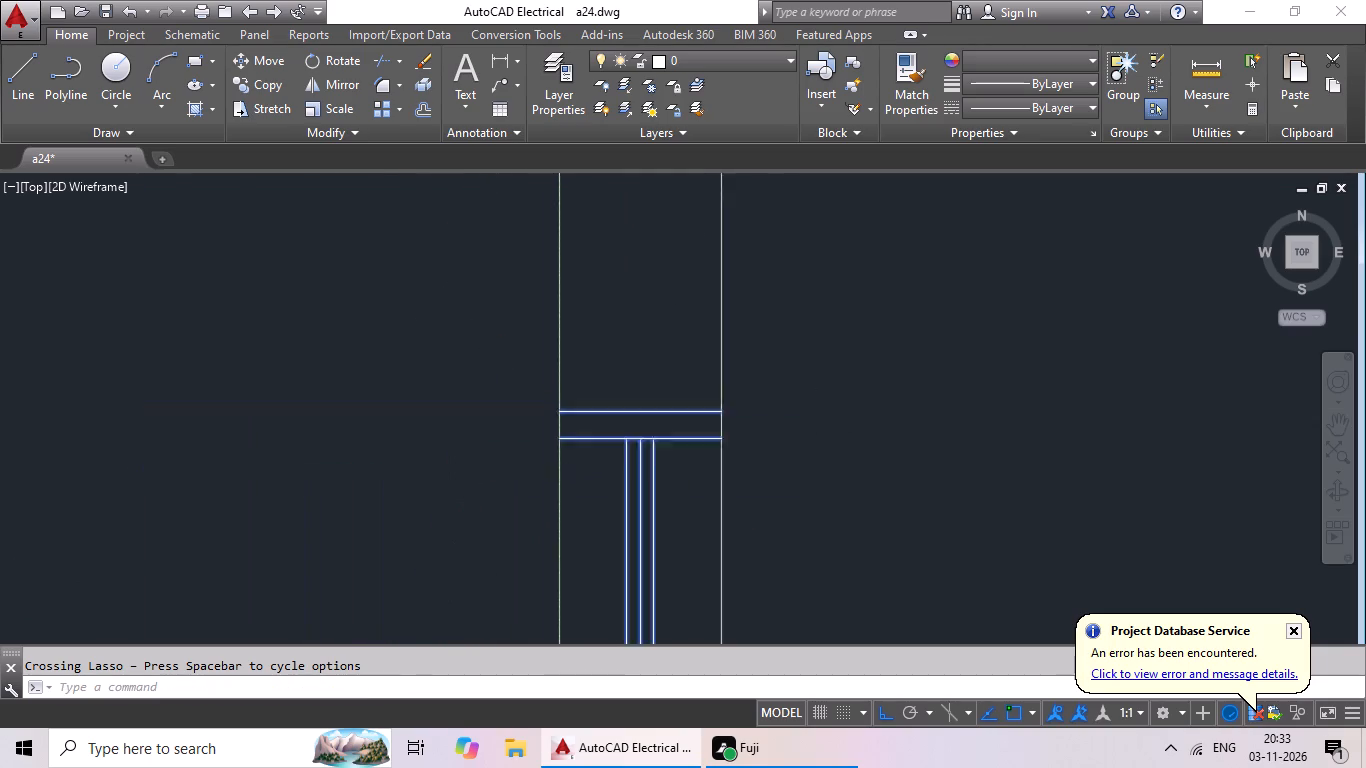
# Set the colour of all the selected windows to purple 147,39,143 and clear the selection.
pyautogui.scroll(-5, 830, 420)
pyautogui.moveTo(934, 425); pyautogui.dragTo(619, 420, button='middle')
pyautogui.moveTo(835, 406); pyautogui.dragTo(755, 368, button='middle')
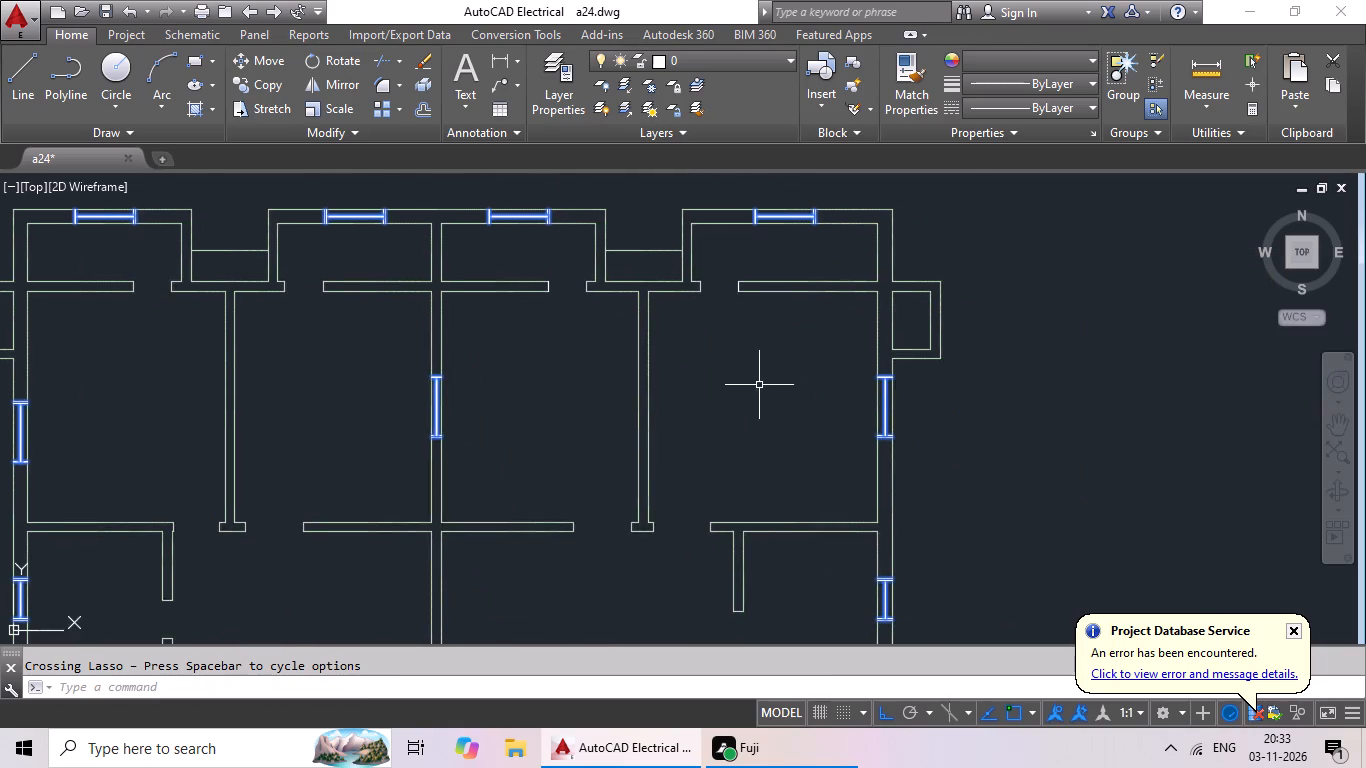
pyautogui.moveTo(760, 386); pyautogui.dragTo(788, 204, button='middle')
pyautogui.scroll(-2, 816, 236)
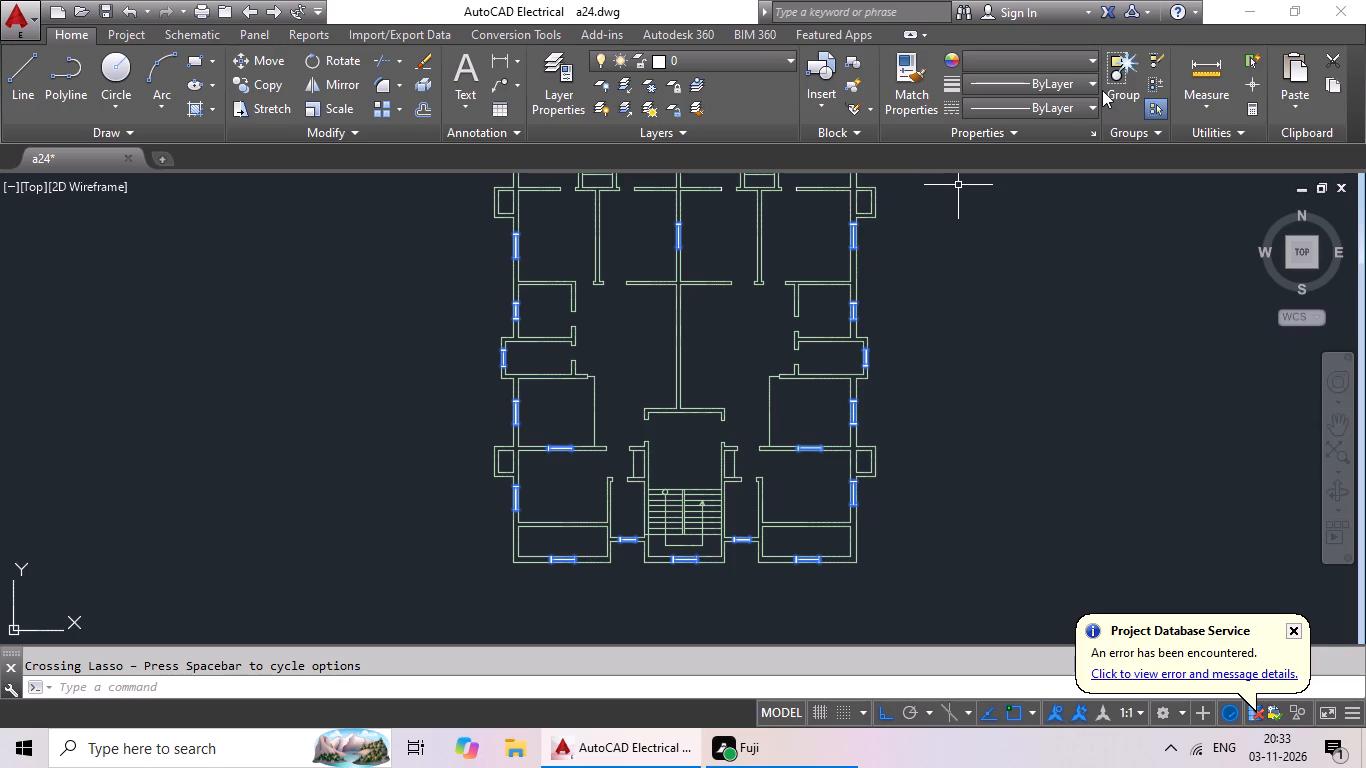
pyautogui.click(1095, 58)
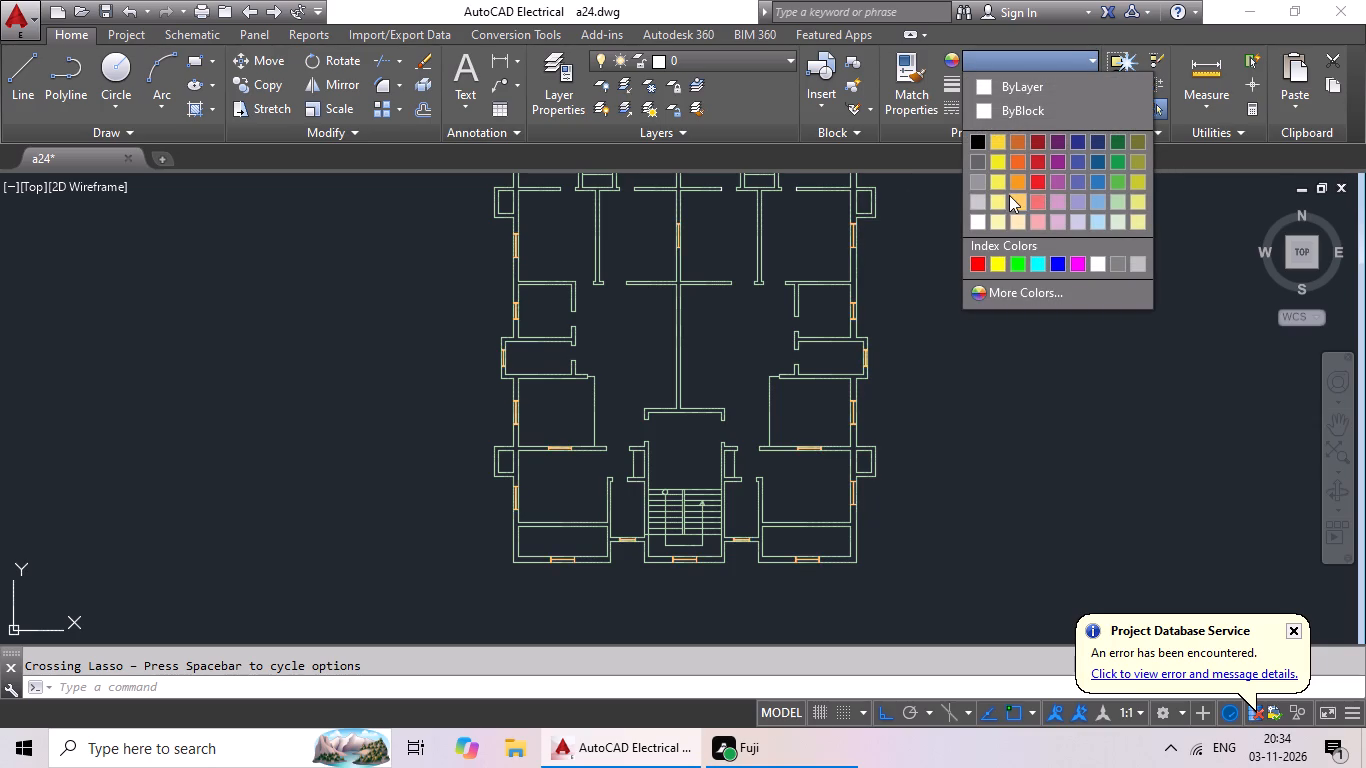
pyautogui.click(1055, 161)
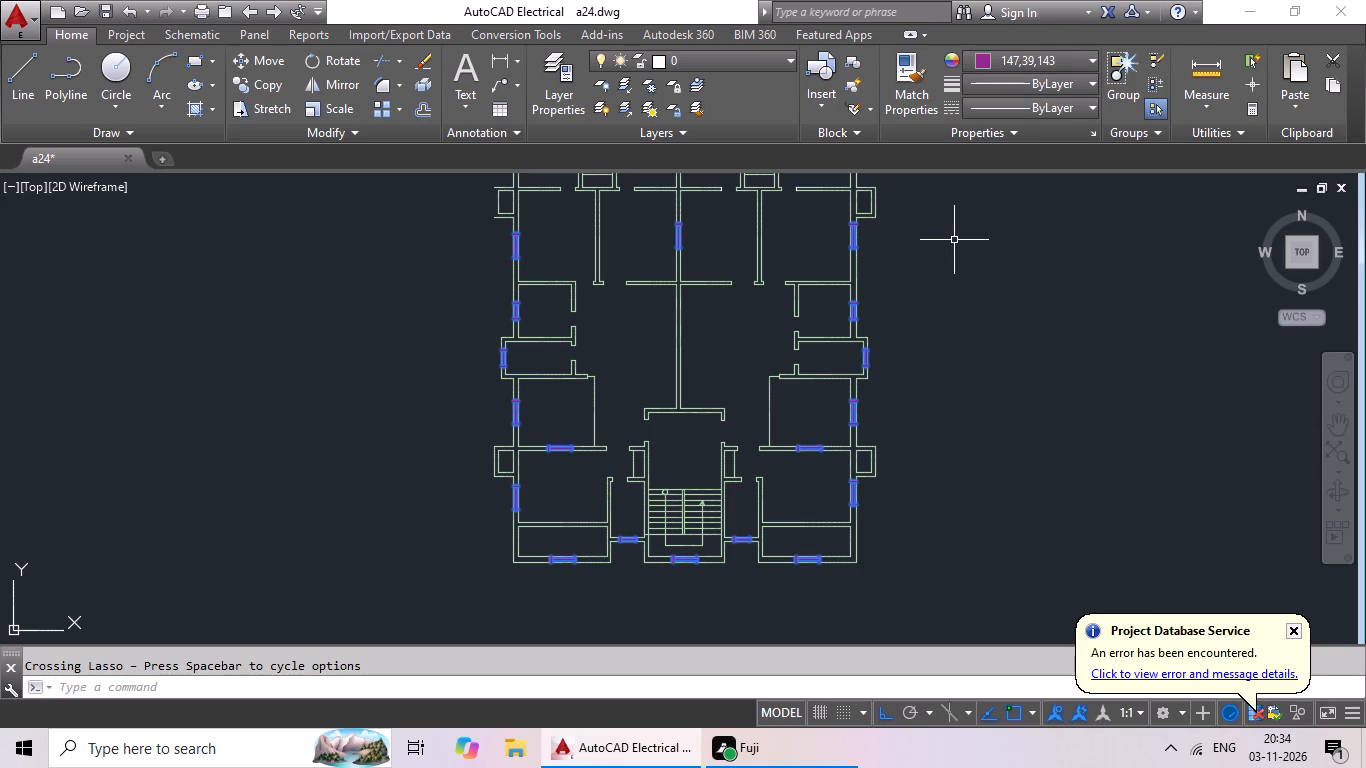
pyautogui.press('Escape')
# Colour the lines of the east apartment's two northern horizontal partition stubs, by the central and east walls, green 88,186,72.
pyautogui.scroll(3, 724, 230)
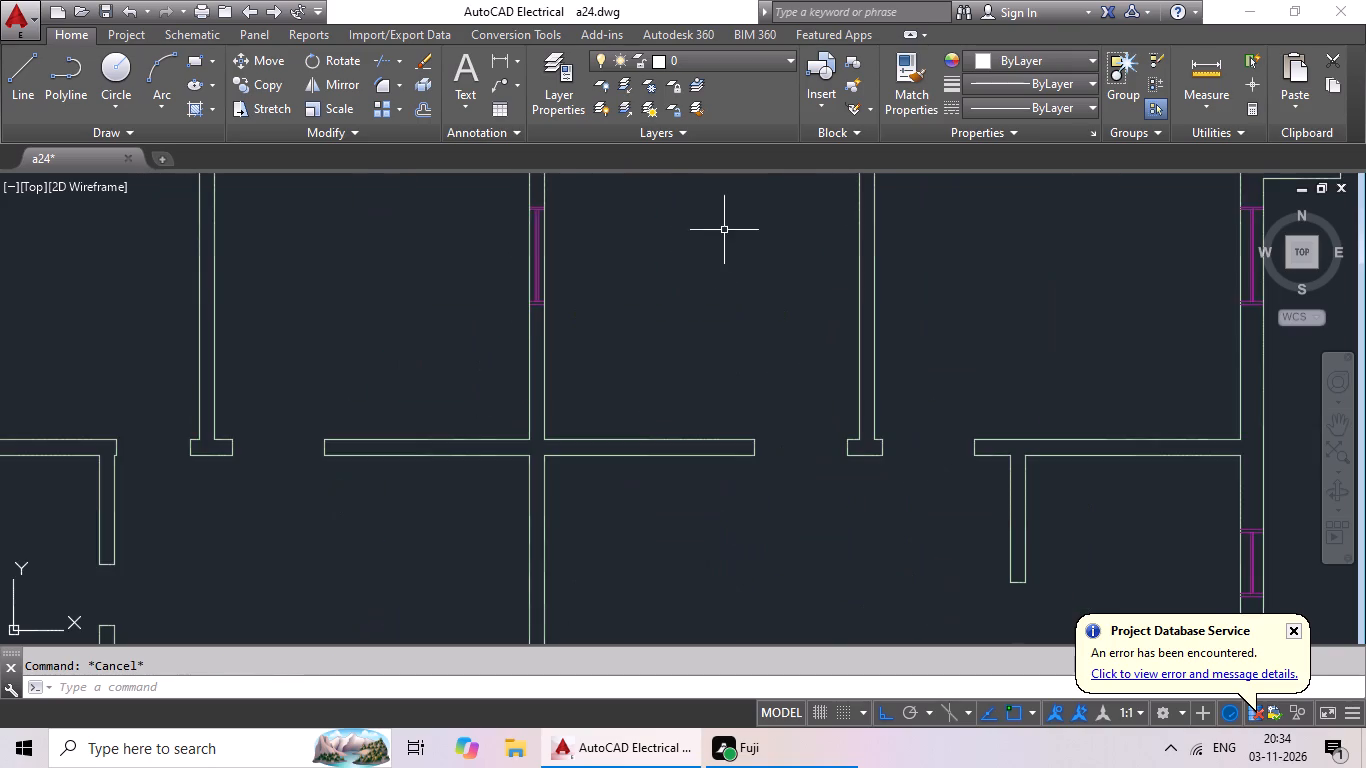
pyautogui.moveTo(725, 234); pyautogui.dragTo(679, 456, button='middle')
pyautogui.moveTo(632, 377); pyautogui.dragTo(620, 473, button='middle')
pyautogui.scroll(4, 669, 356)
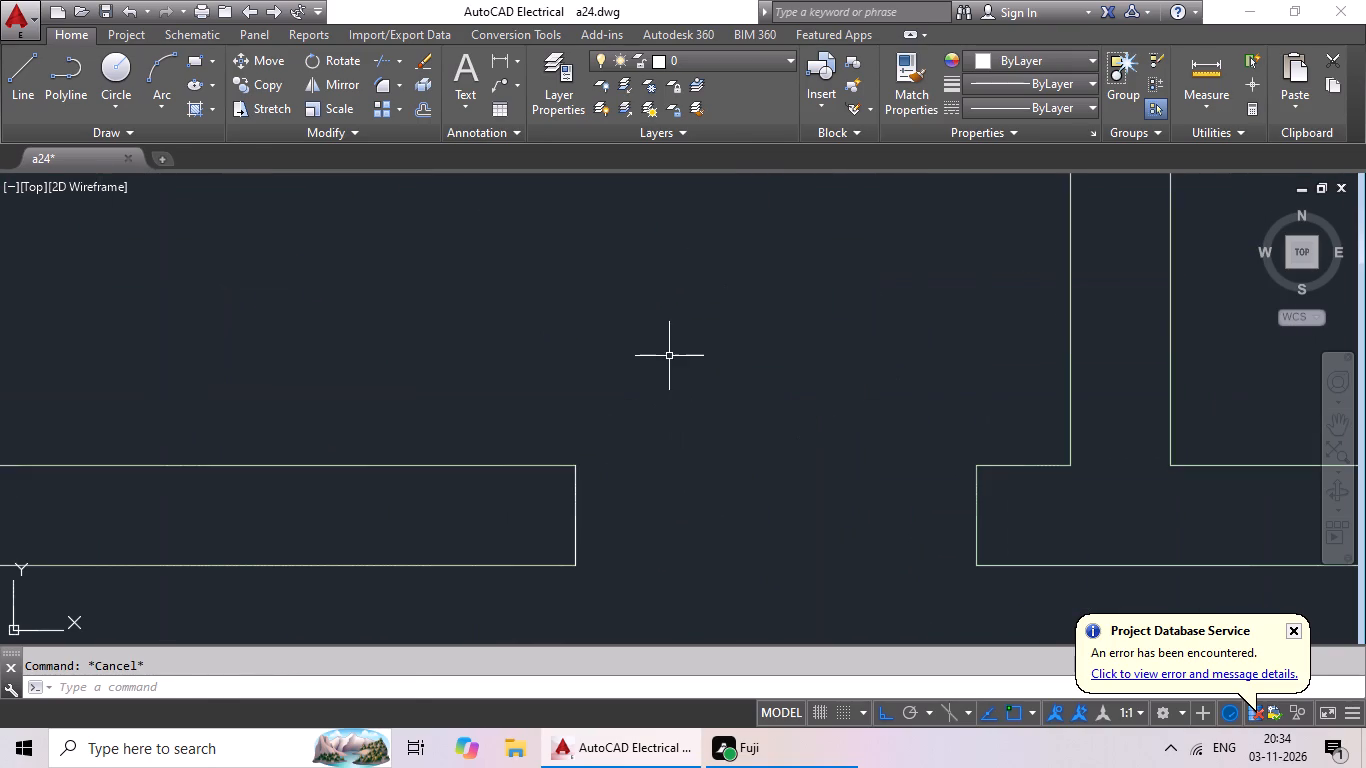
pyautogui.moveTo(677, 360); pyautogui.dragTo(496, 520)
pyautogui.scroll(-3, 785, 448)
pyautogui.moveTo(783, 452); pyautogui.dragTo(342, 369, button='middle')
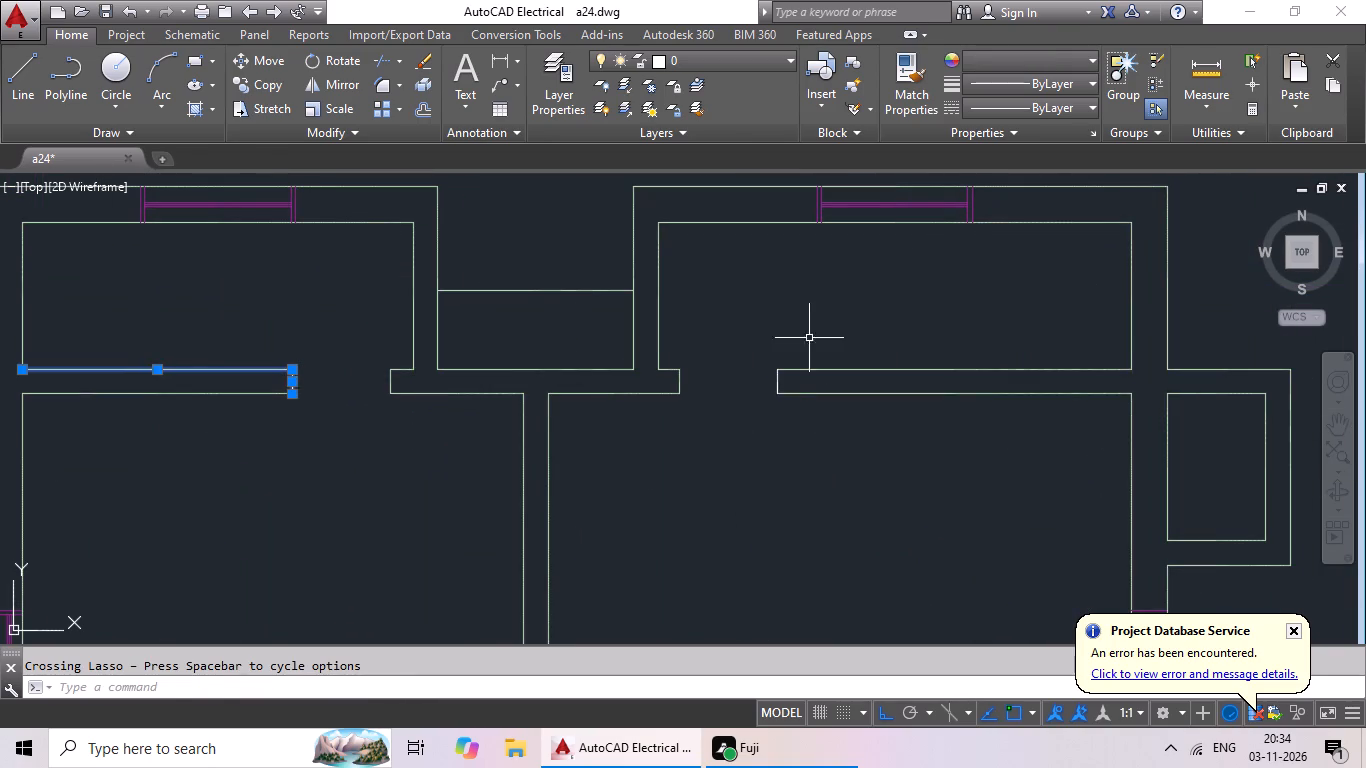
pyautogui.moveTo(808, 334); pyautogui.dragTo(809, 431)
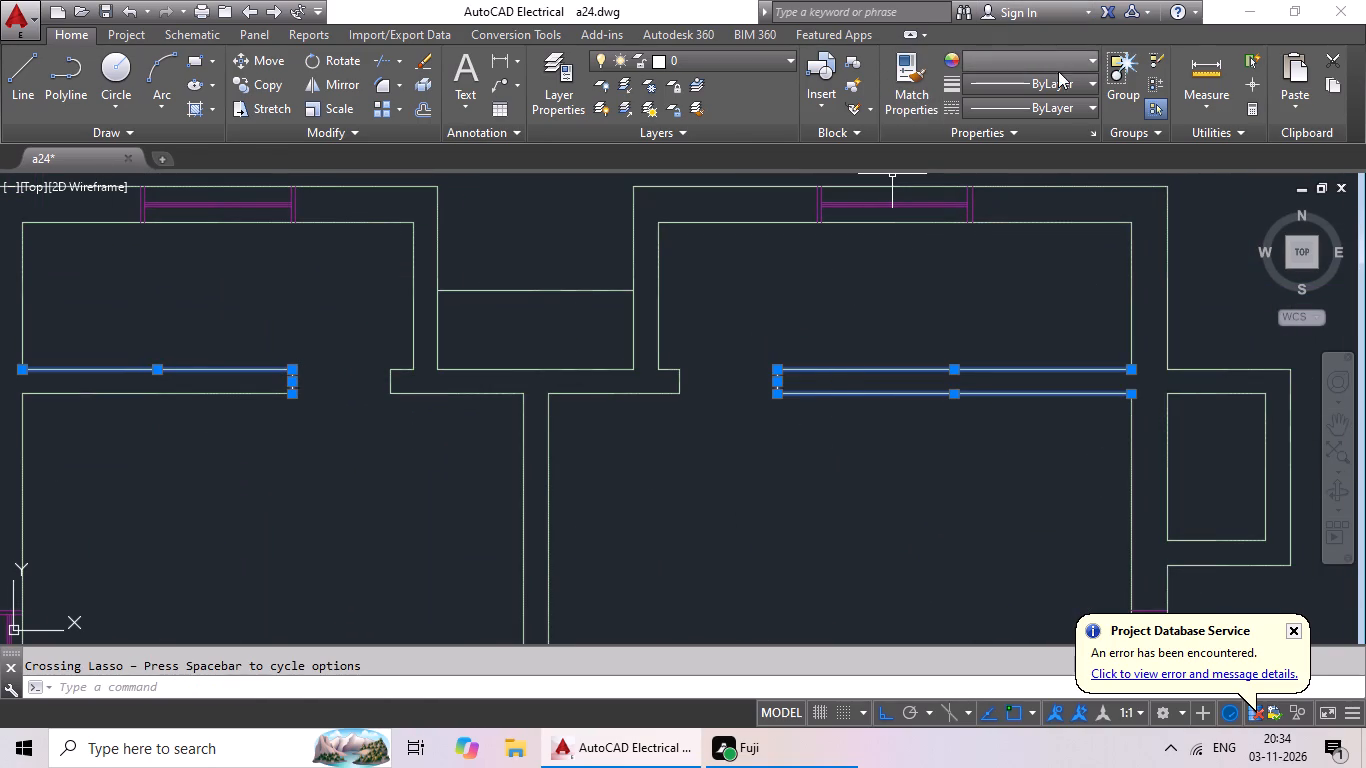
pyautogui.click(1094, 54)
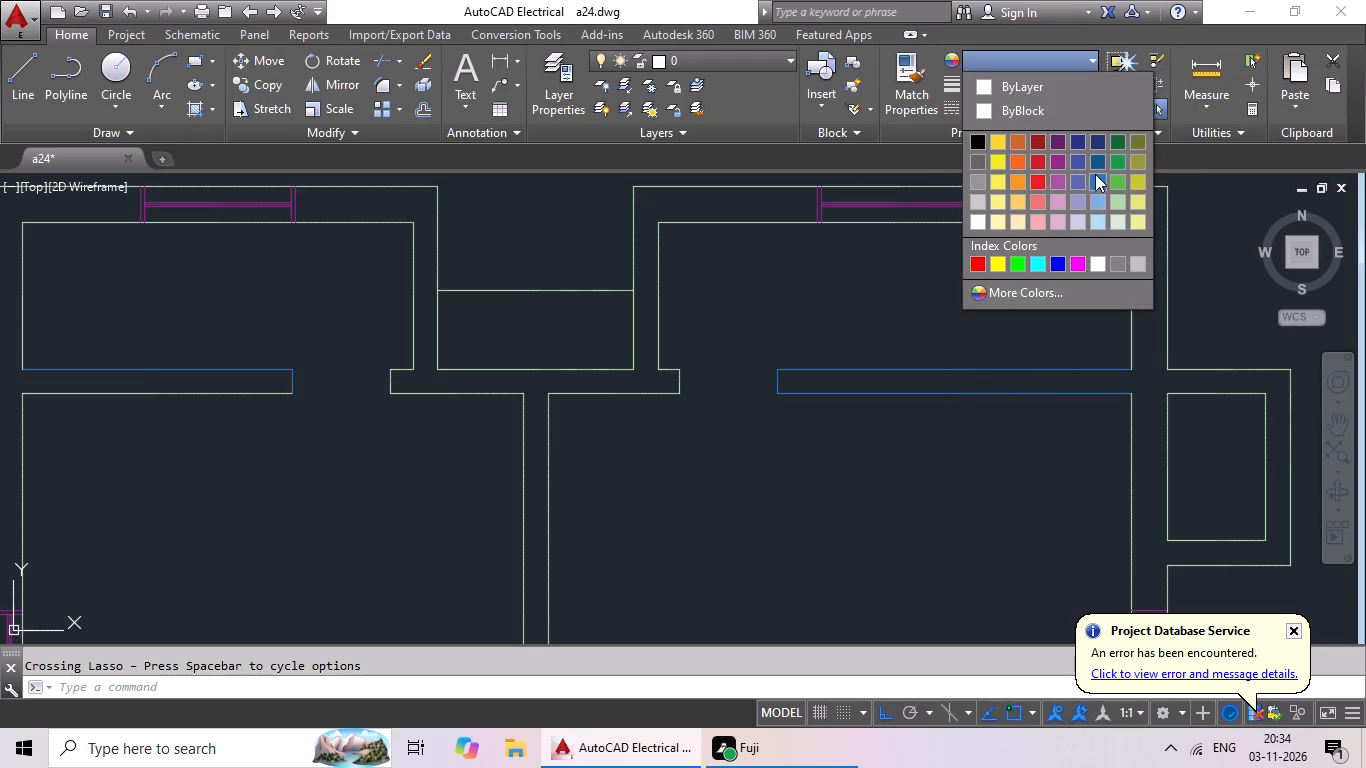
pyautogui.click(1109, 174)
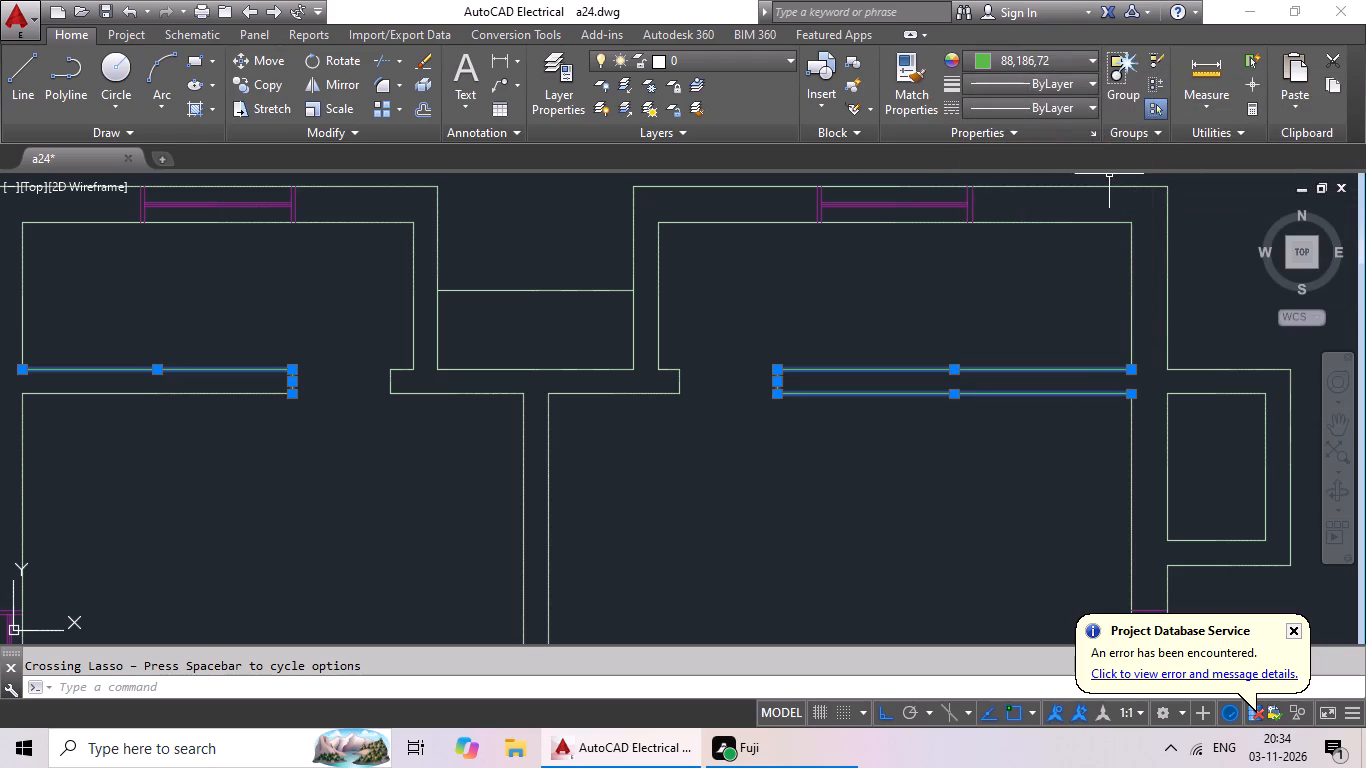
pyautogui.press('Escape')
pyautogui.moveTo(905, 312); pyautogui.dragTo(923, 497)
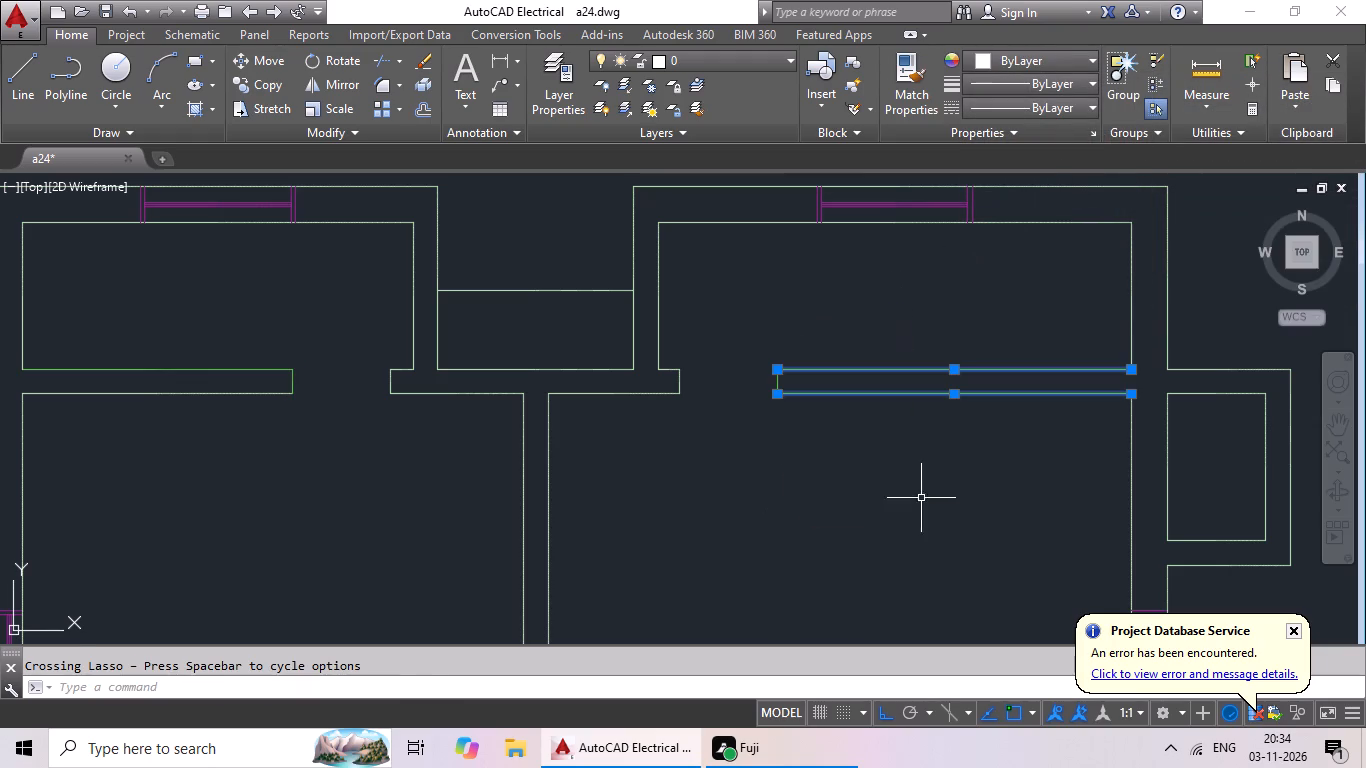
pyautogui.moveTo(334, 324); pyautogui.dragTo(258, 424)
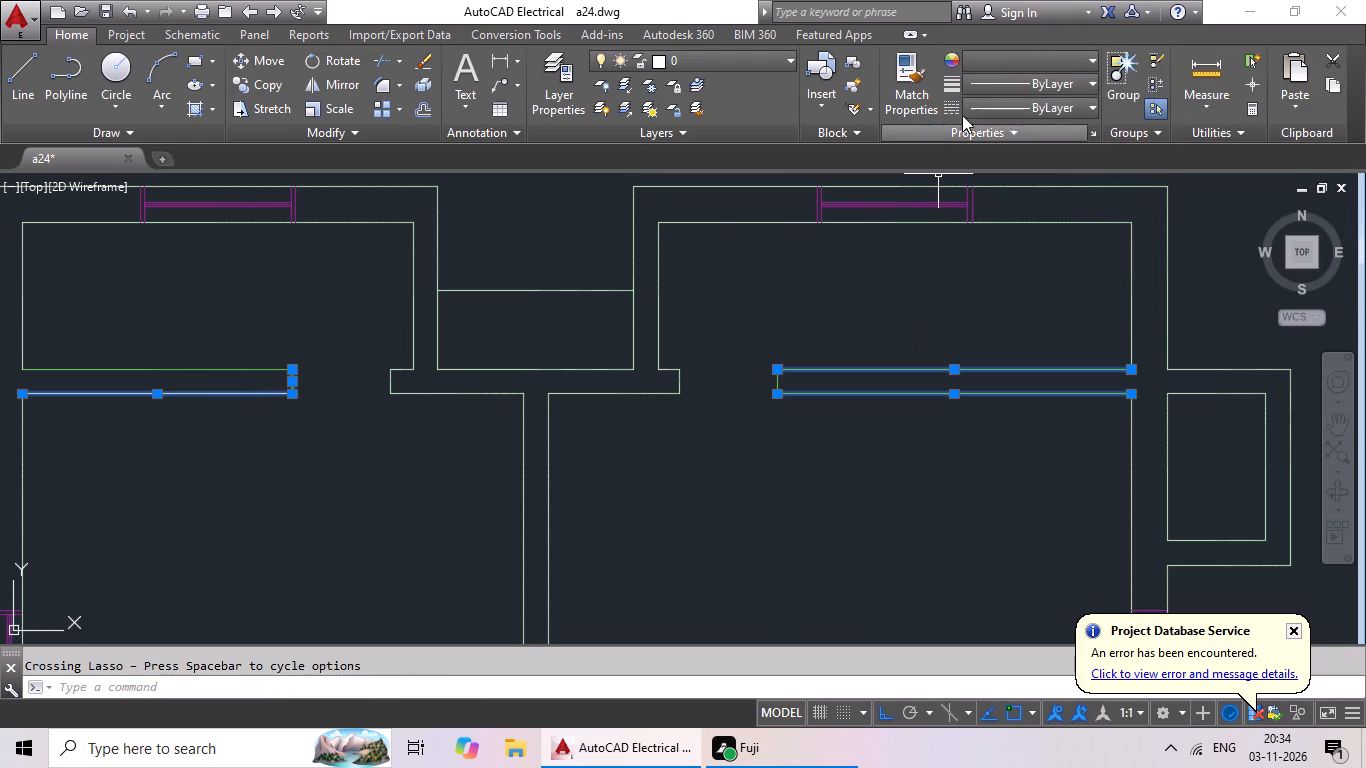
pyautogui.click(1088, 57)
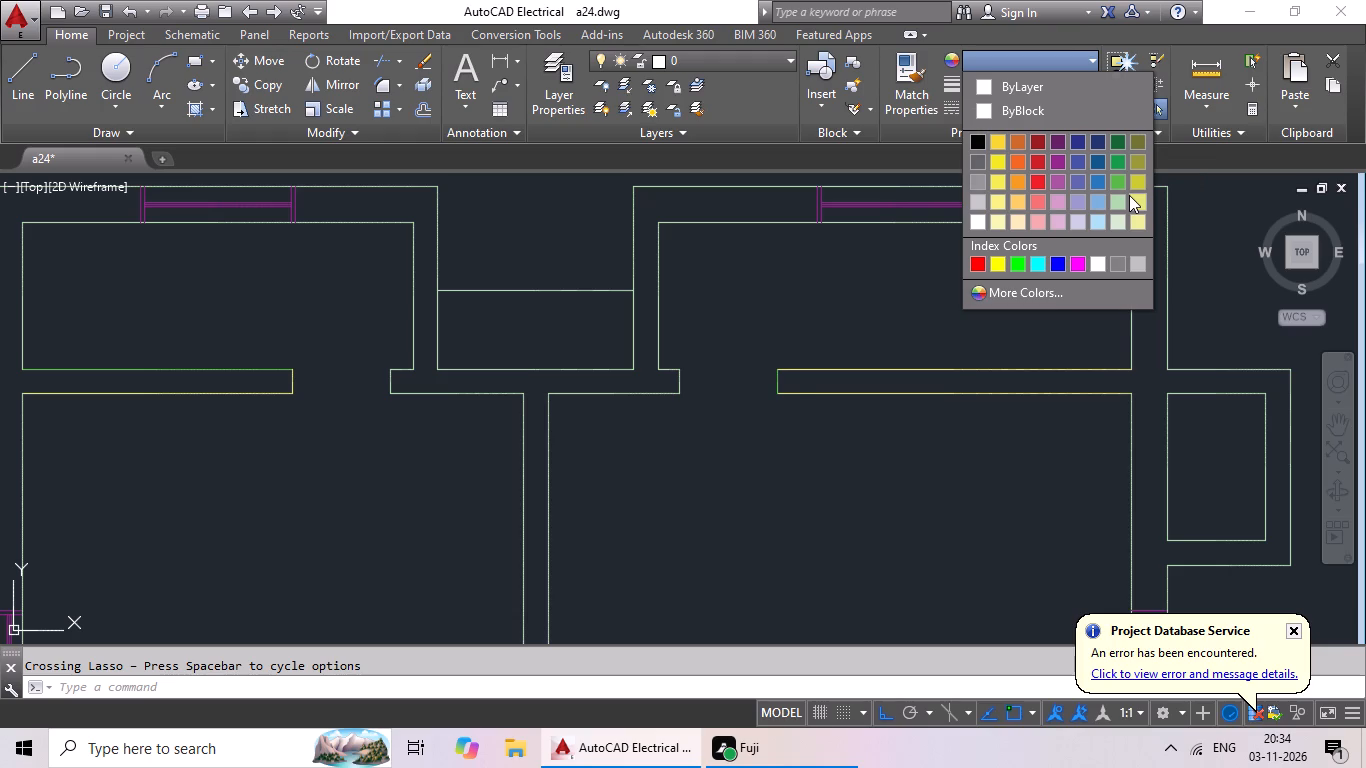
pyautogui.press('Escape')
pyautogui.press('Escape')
# Recolour all lines of the east apartment's two northern horizontal partition stubs to the light green 175,217,170.
pyautogui.moveTo(850, 311); pyautogui.dragTo(914, 451)
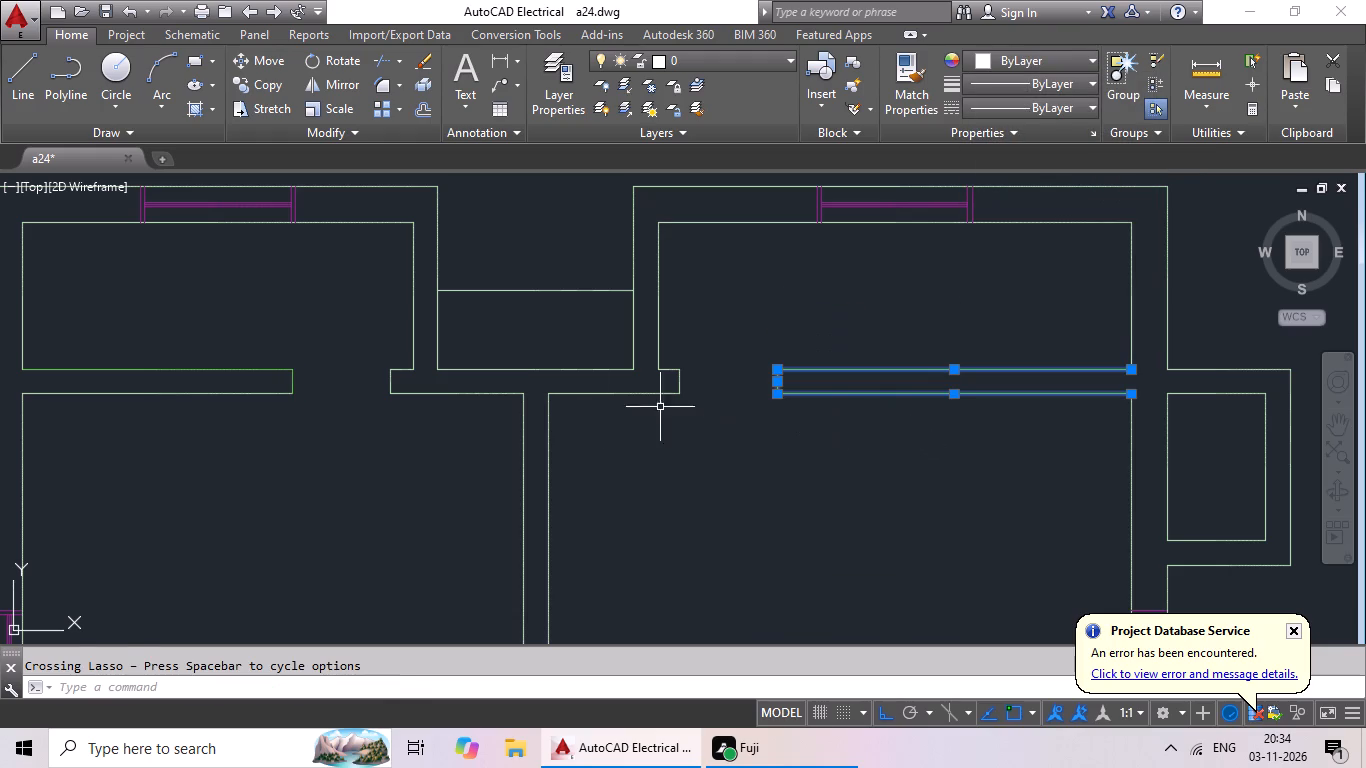
pyautogui.moveTo(321, 322); pyautogui.dragTo(244, 351)
pyautogui.moveTo(296, 325); pyautogui.dragTo(288, 327)
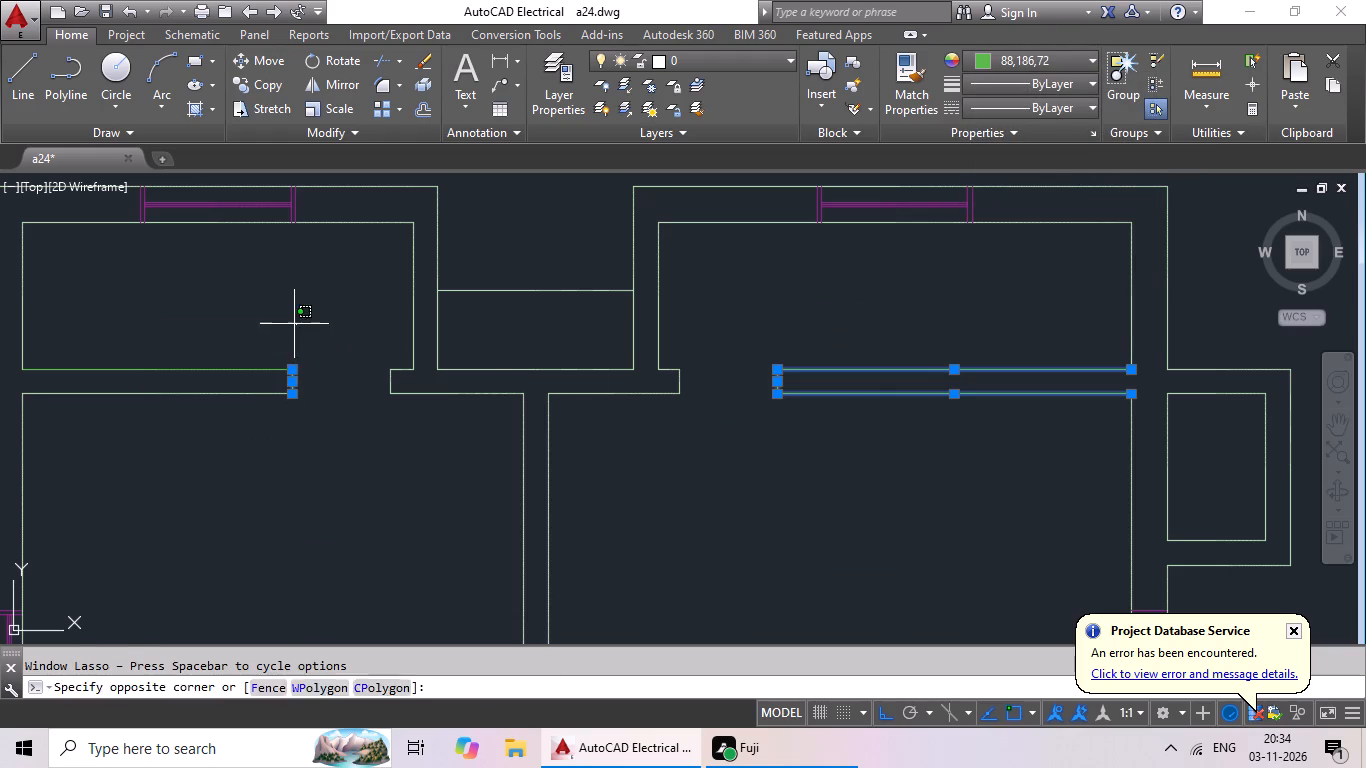
pyautogui.moveTo(288, 327); pyautogui.dragTo(195, 484)
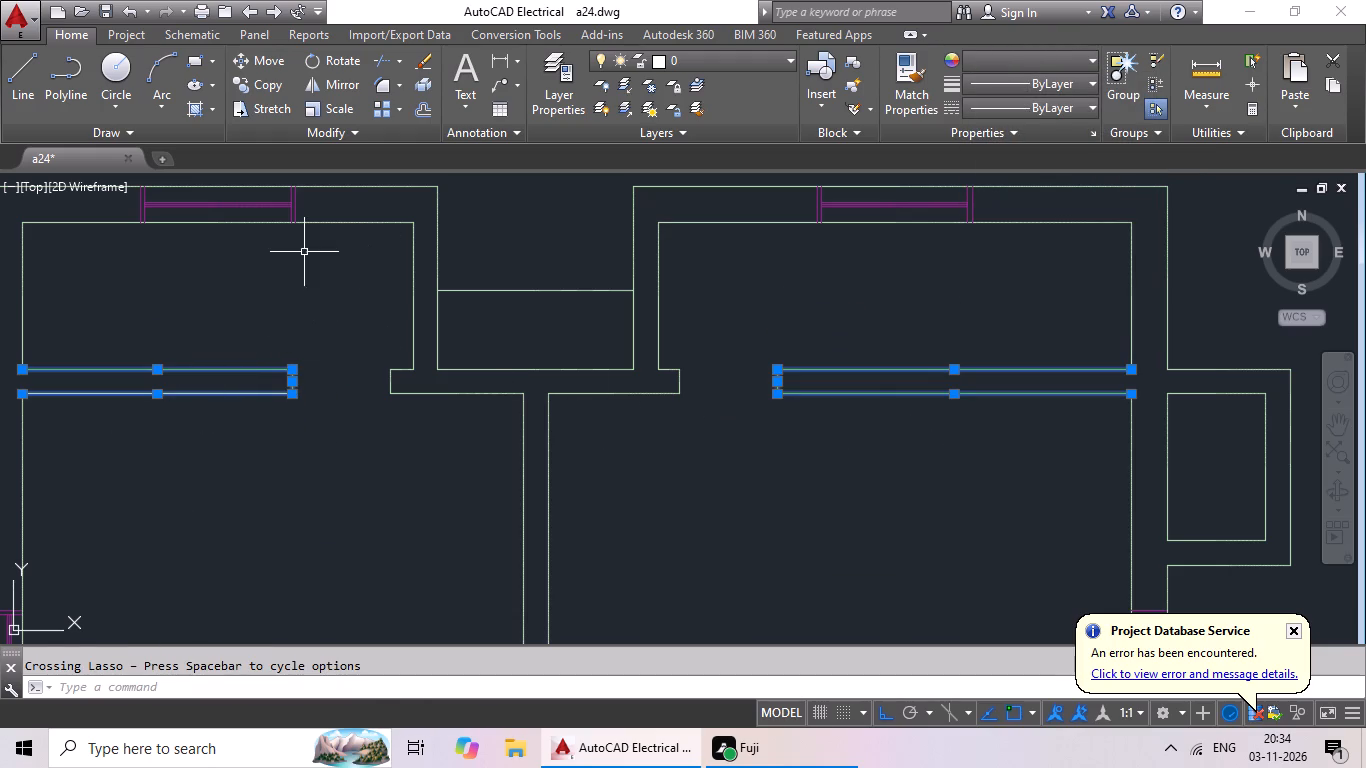
pyautogui.click(1085, 57)
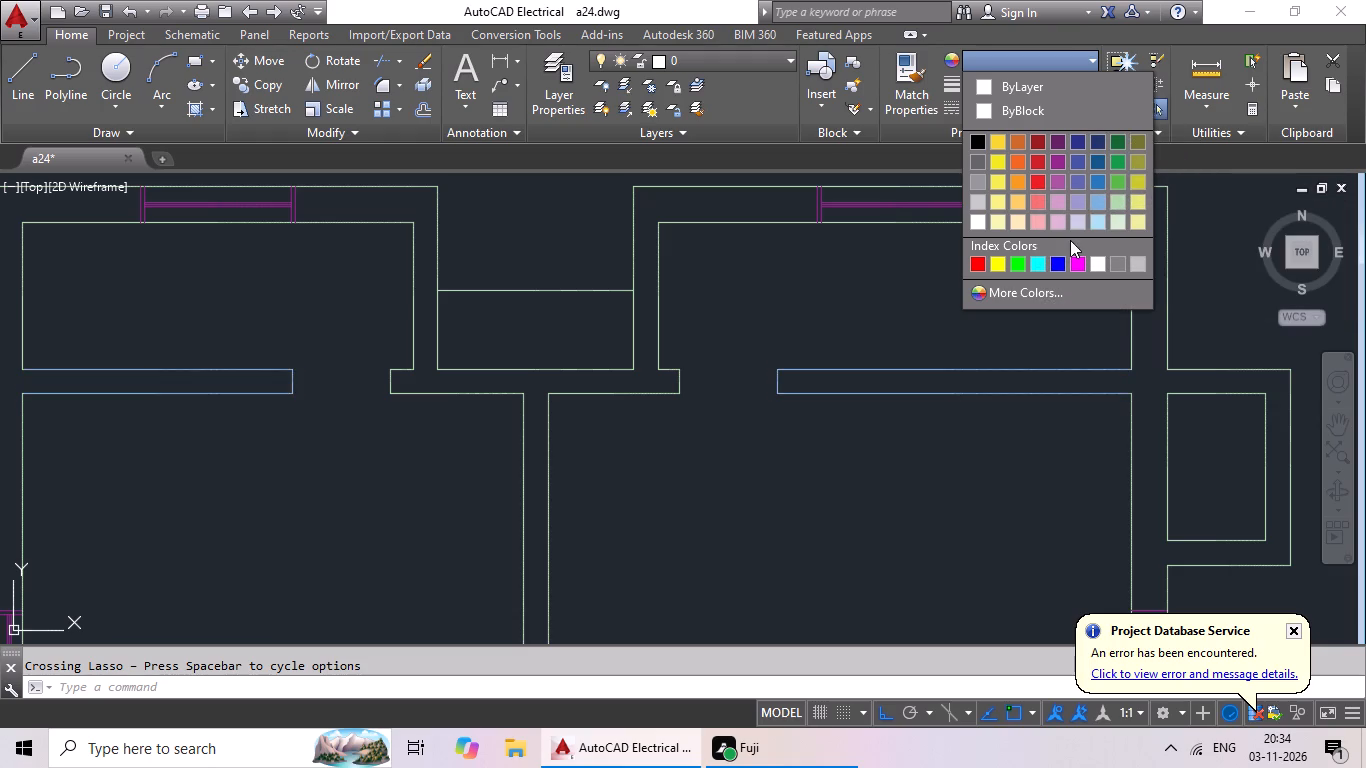
pyautogui.click(1114, 202)
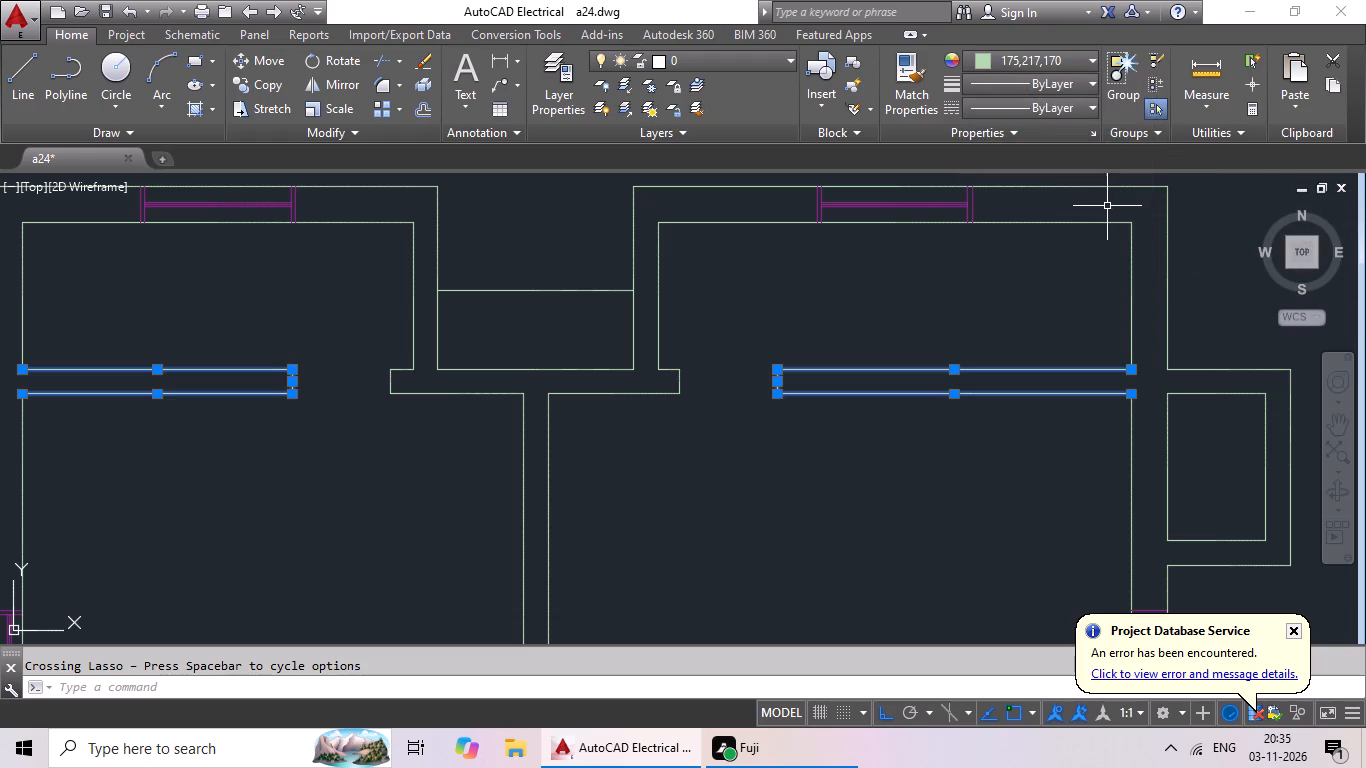
pyautogui.press('Escape')
# Look over the whole floor plan to check the colours of the walls and windows.
pyautogui.scroll(-3, 869, 389)
pyautogui.moveTo(852, 420); pyautogui.dragTo(853, 419, button='middle')
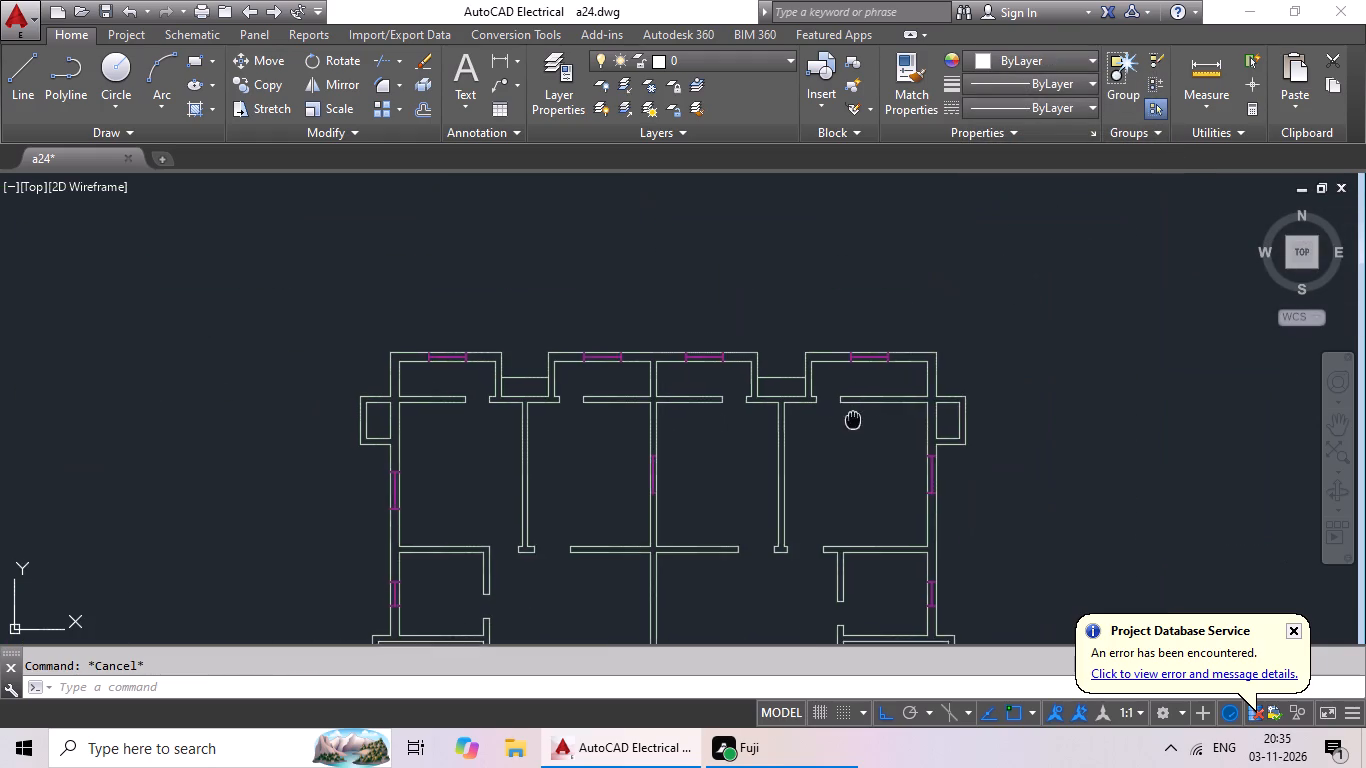
pyautogui.moveTo(853, 419); pyautogui.dragTo(868, 367, button='middle')
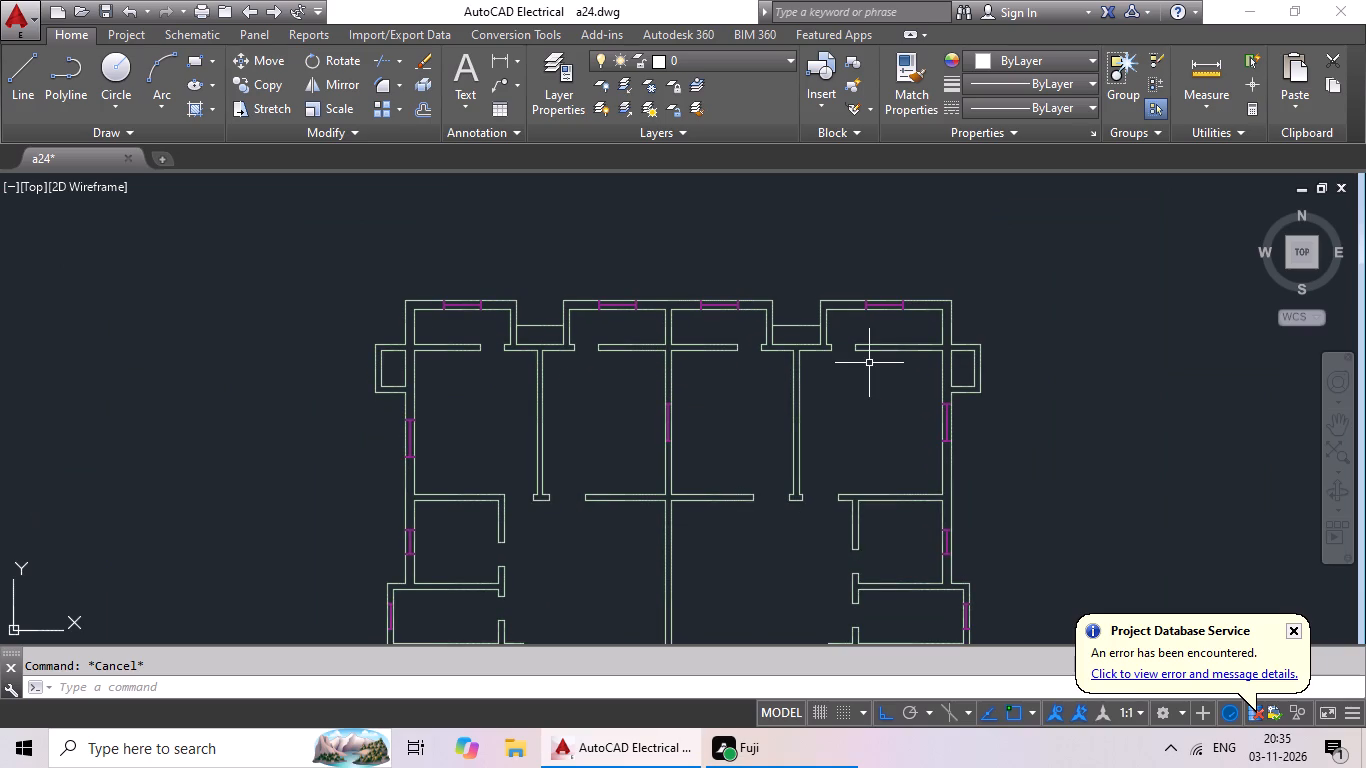
pyautogui.scroll(2, 817, 419)
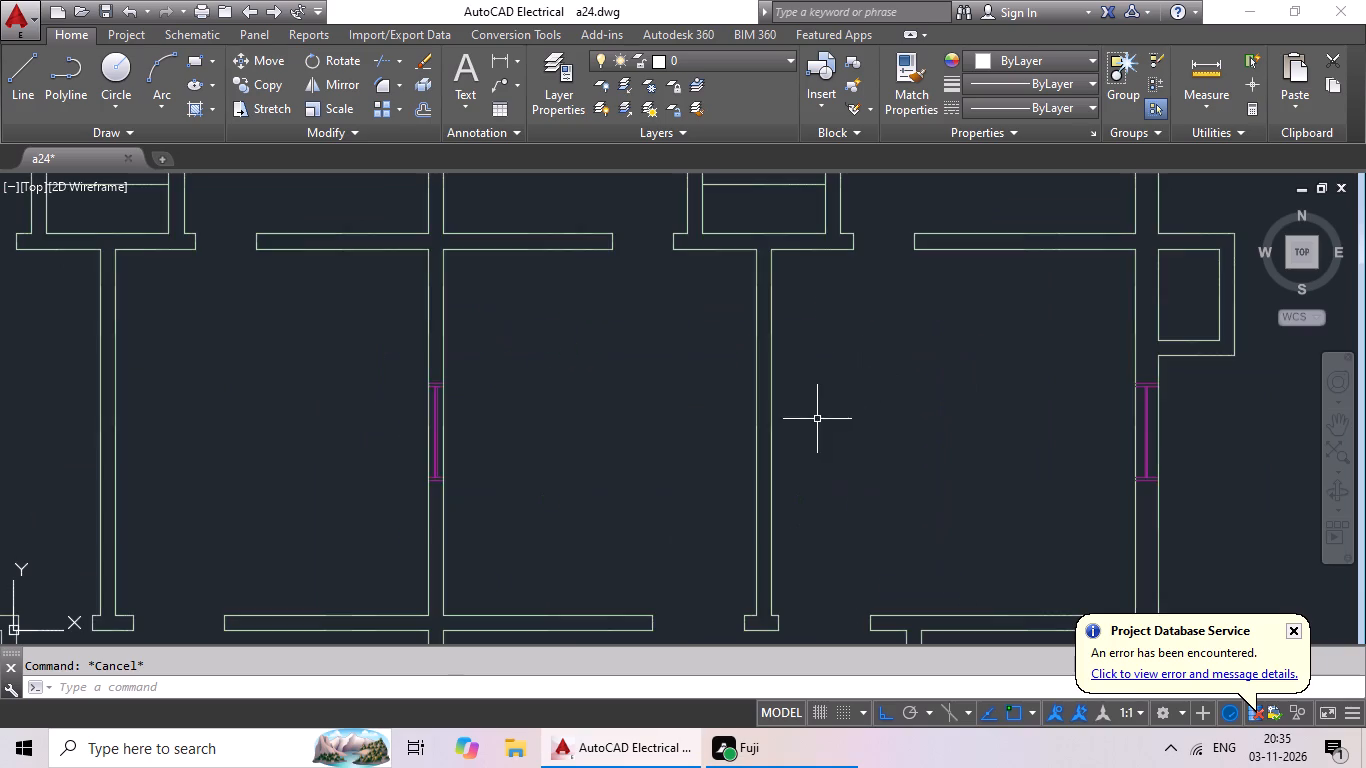
pyautogui.scroll(-3, 804, 438)
pyautogui.moveTo(835, 440); pyautogui.dragTo(833, 286, button='middle')
pyautogui.scroll(1, 833, 284)
pyautogui.scroll(-3, 831, 348)
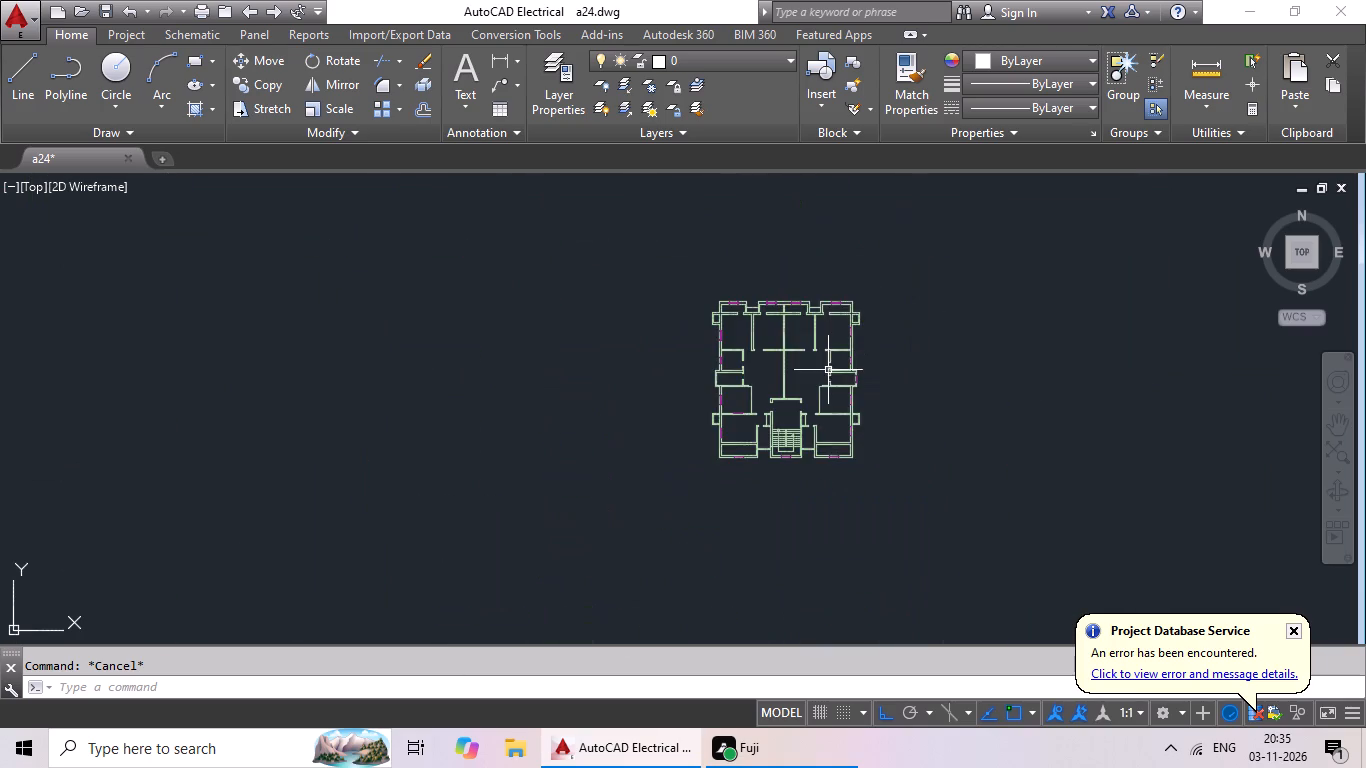
pyautogui.moveTo(809, 373); pyautogui.dragTo(614, 409, button='middle')
pyautogui.scroll(3, 611, 404)
pyautogui.moveTo(657, 383); pyautogui.dragTo(698, 472, button='middle')
pyautogui.moveTo(657, 430); pyautogui.dragTo(761, 451, button='middle')
pyautogui.moveTo(576, 342); pyautogui.dragTo(690, 338, button='middle')
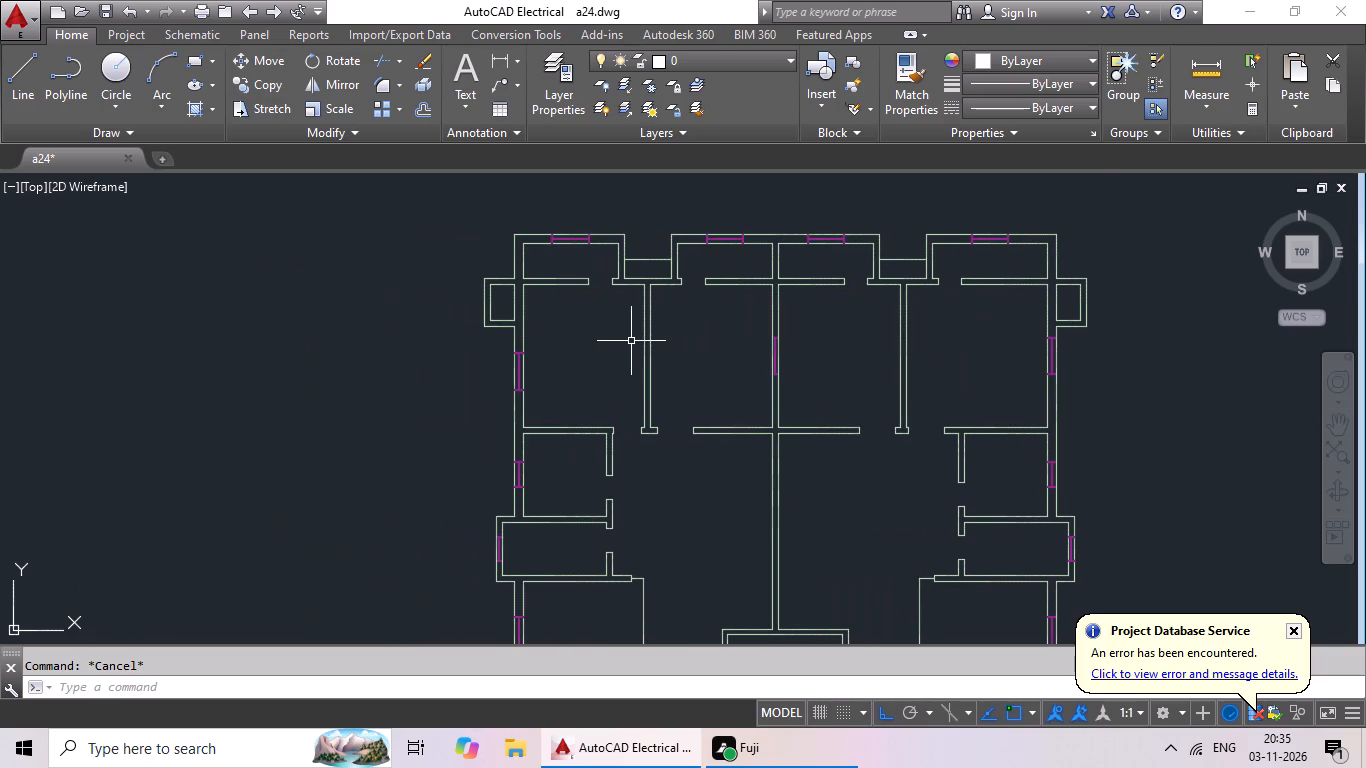
pyautogui.scroll(1, 628, 341)
pyautogui.moveTo(622, 343); pyautogui.dragTo(541, 370, button='middle')
pyautogui.scroll(-1, 684, 343)
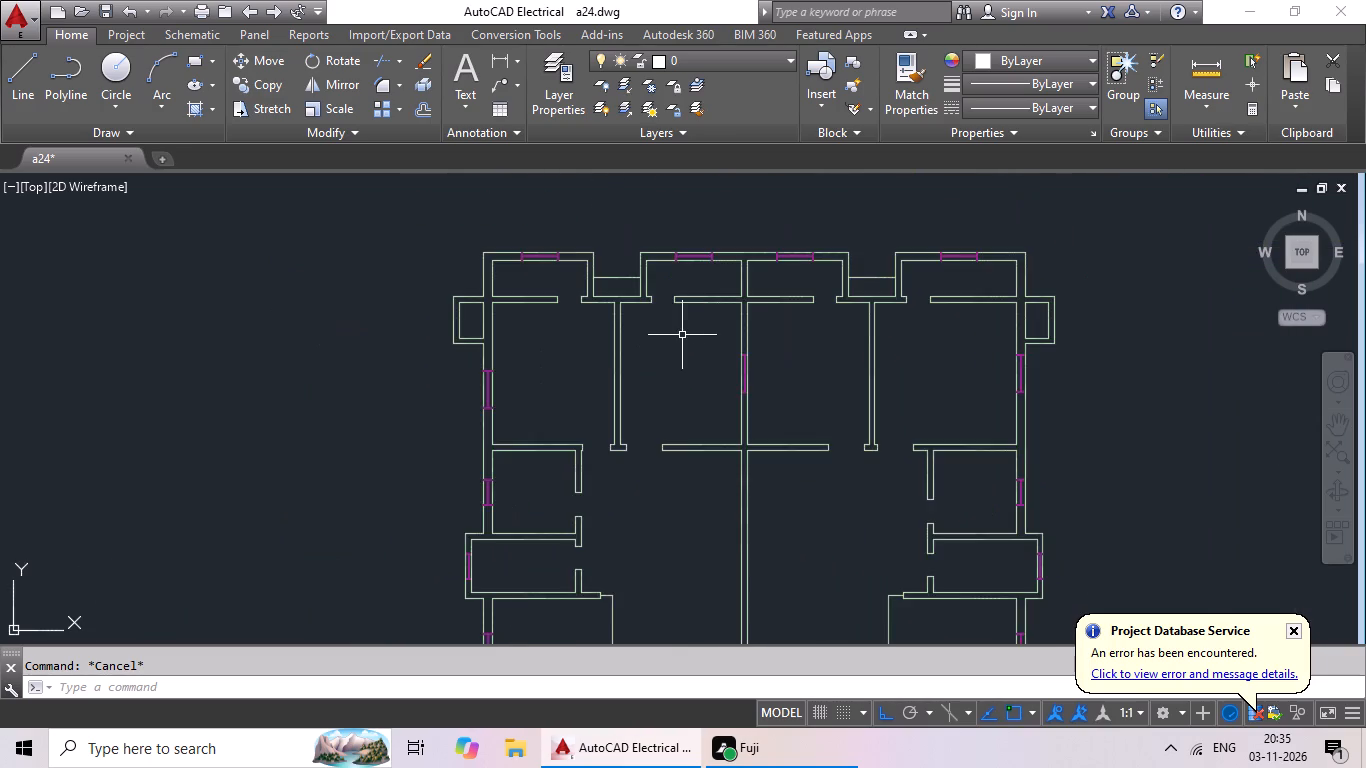
pyautogui.scroll(-2, 664, 331)
pyautogui.moveTo(667, 330); pyautogui.dragTo(428, 289, button='middle')
pyautogui.click(689, 288)
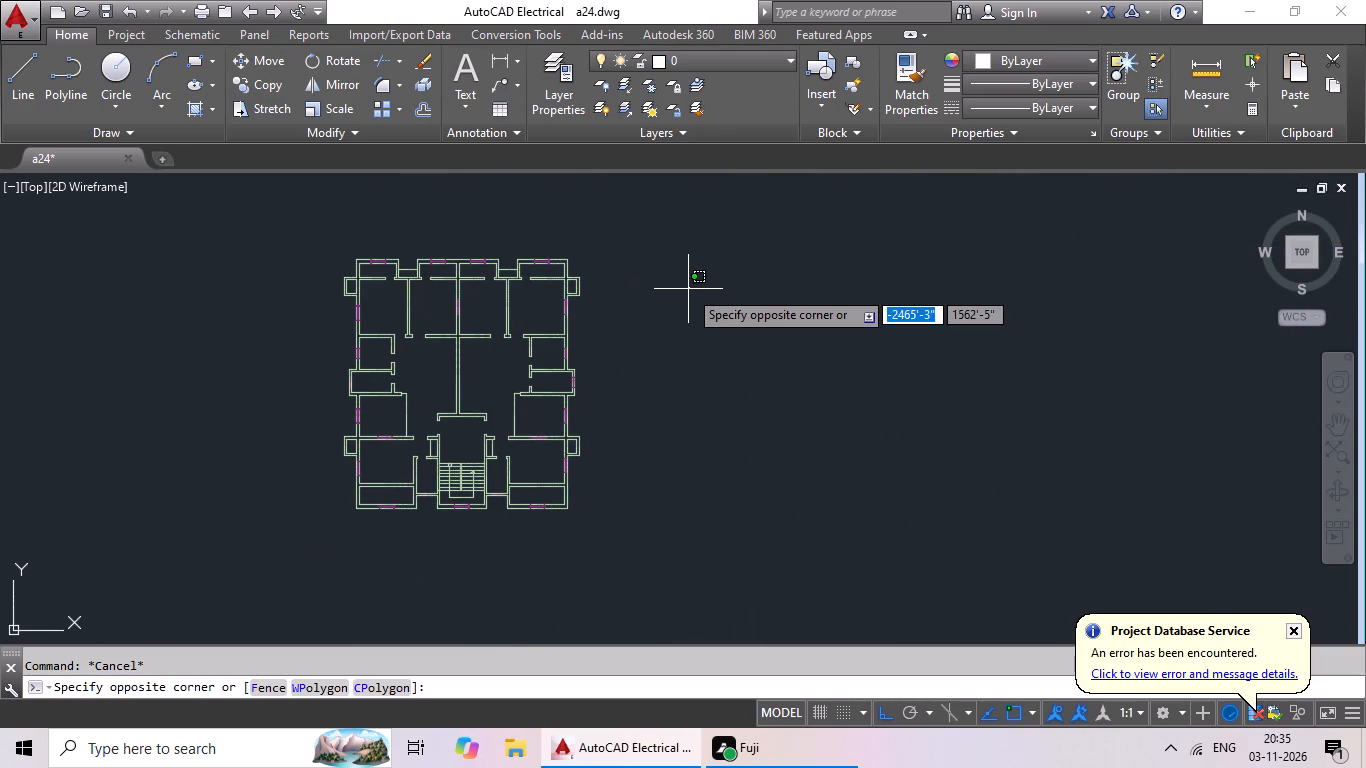
pyautogui.click(688, 289)
pyautogui.press('Escape')
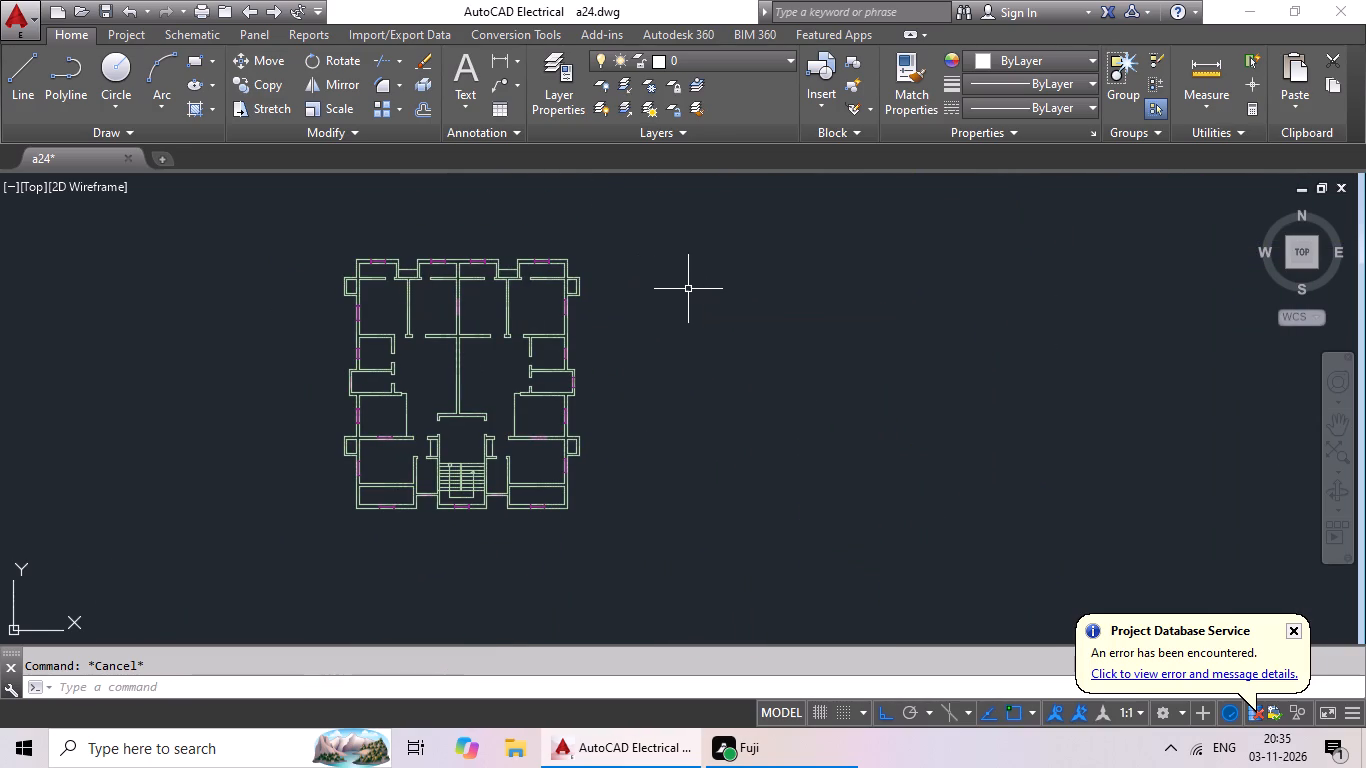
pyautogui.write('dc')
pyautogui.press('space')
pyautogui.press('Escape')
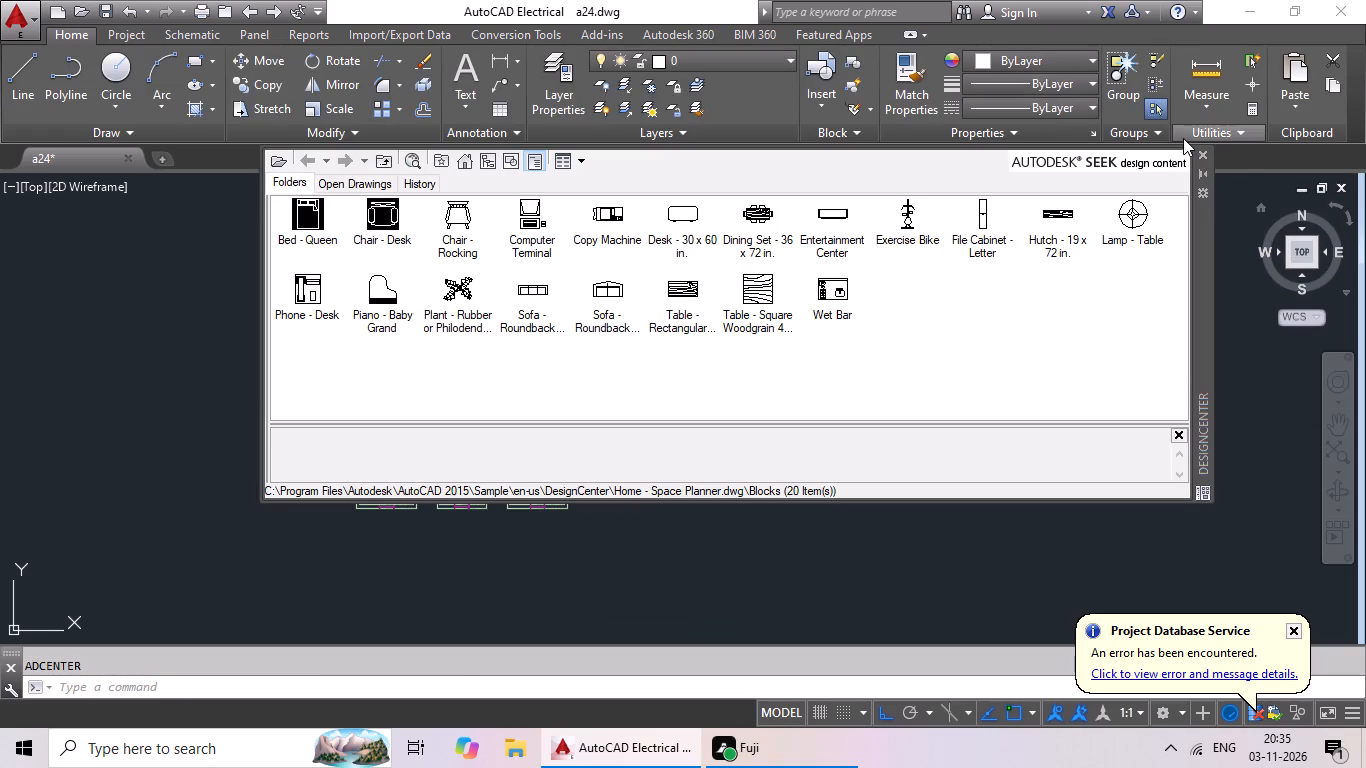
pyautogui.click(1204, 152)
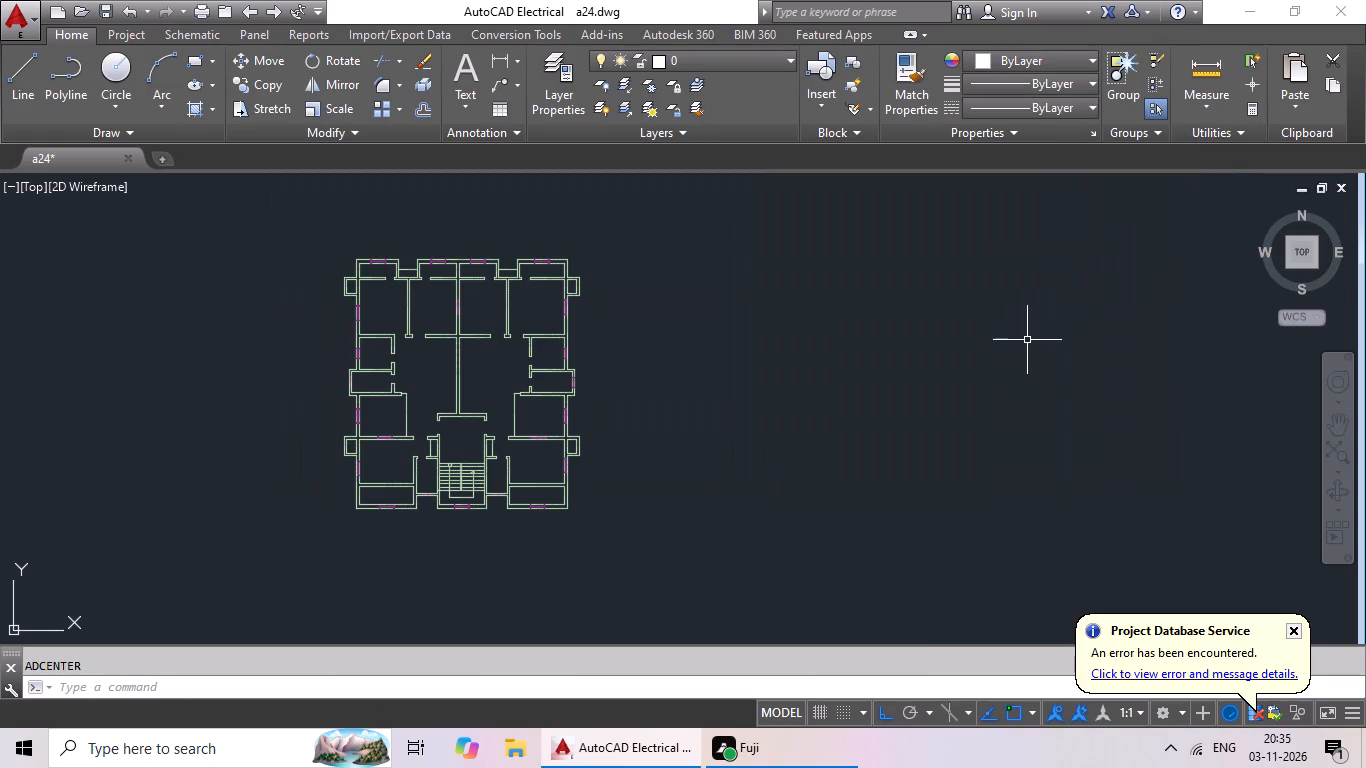
# Insert four Door - Metric blocks from the architectural tool palette in the empty space east of the floor plan, and close the palette.
pyautogui.write('tp')
pyautogui.press('space')
pyautogui.press('space')
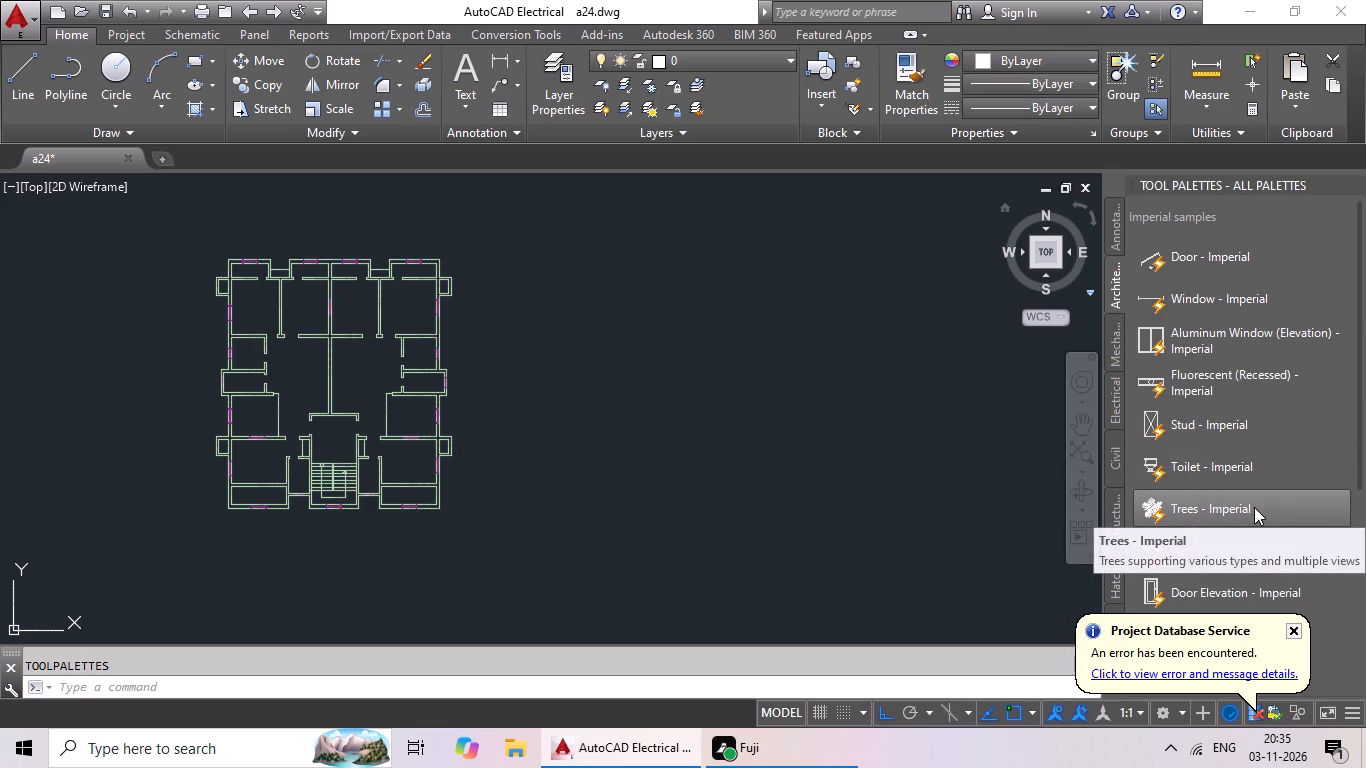
pyautogui.scroll(-1, 1201, 433)
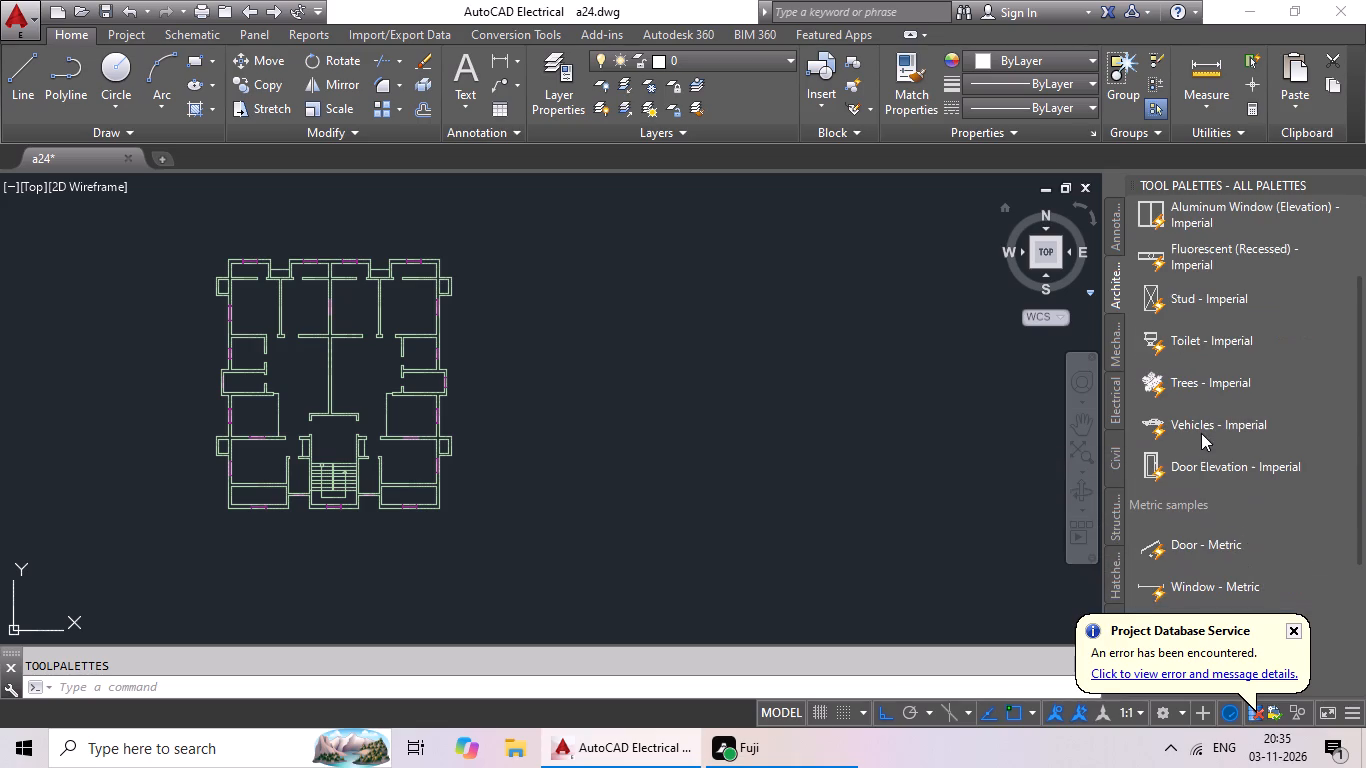
pyautogui.doubleClick(1203, 539)
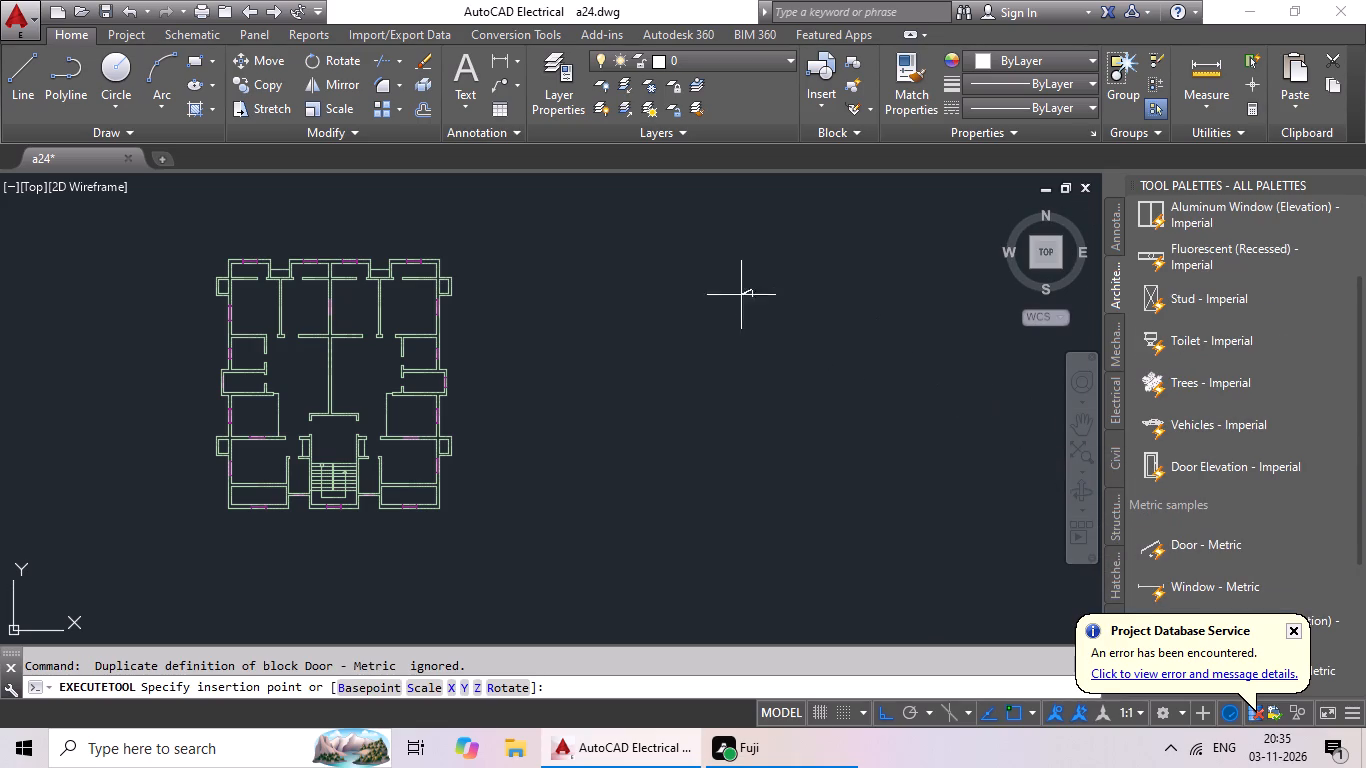
pyautogui.click(659, 284)
pyautogui.doubleClick(1201, 543)
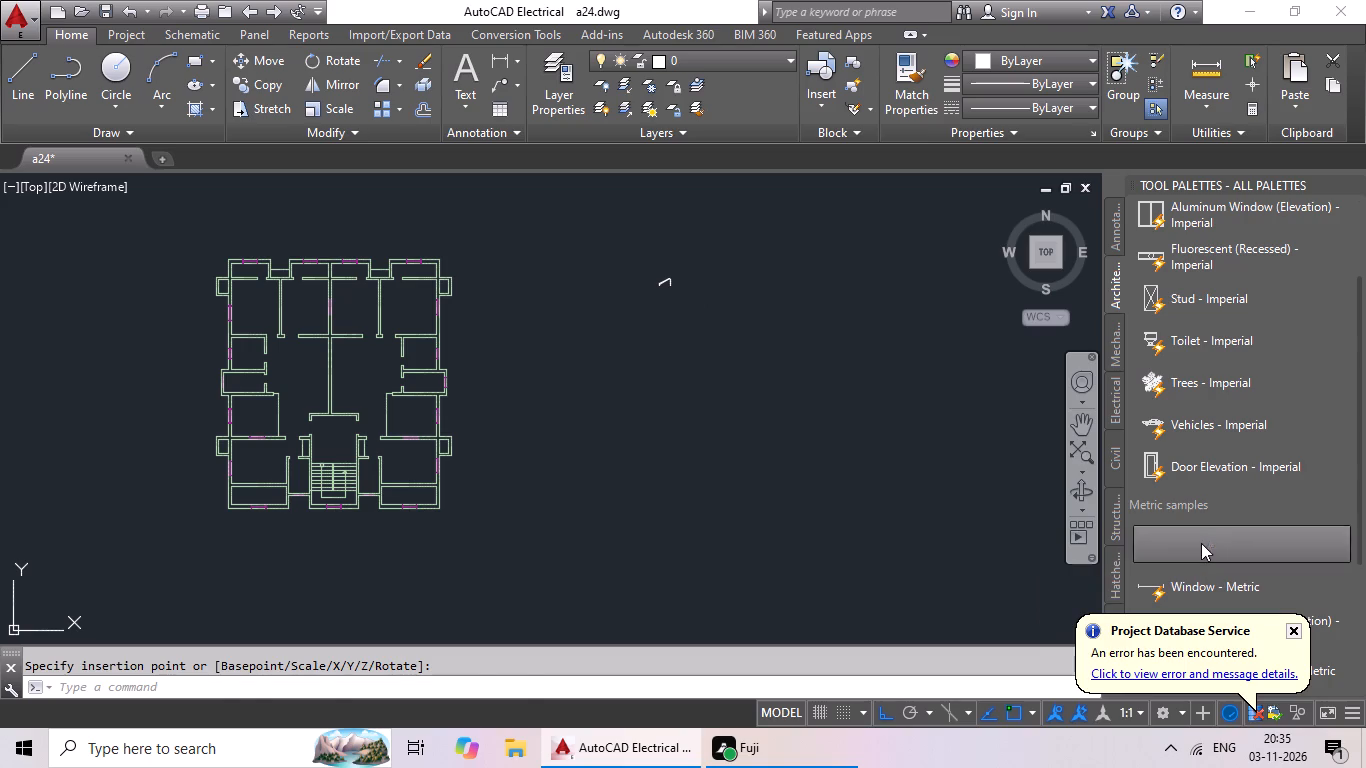
pyautogui.click(606, 349)
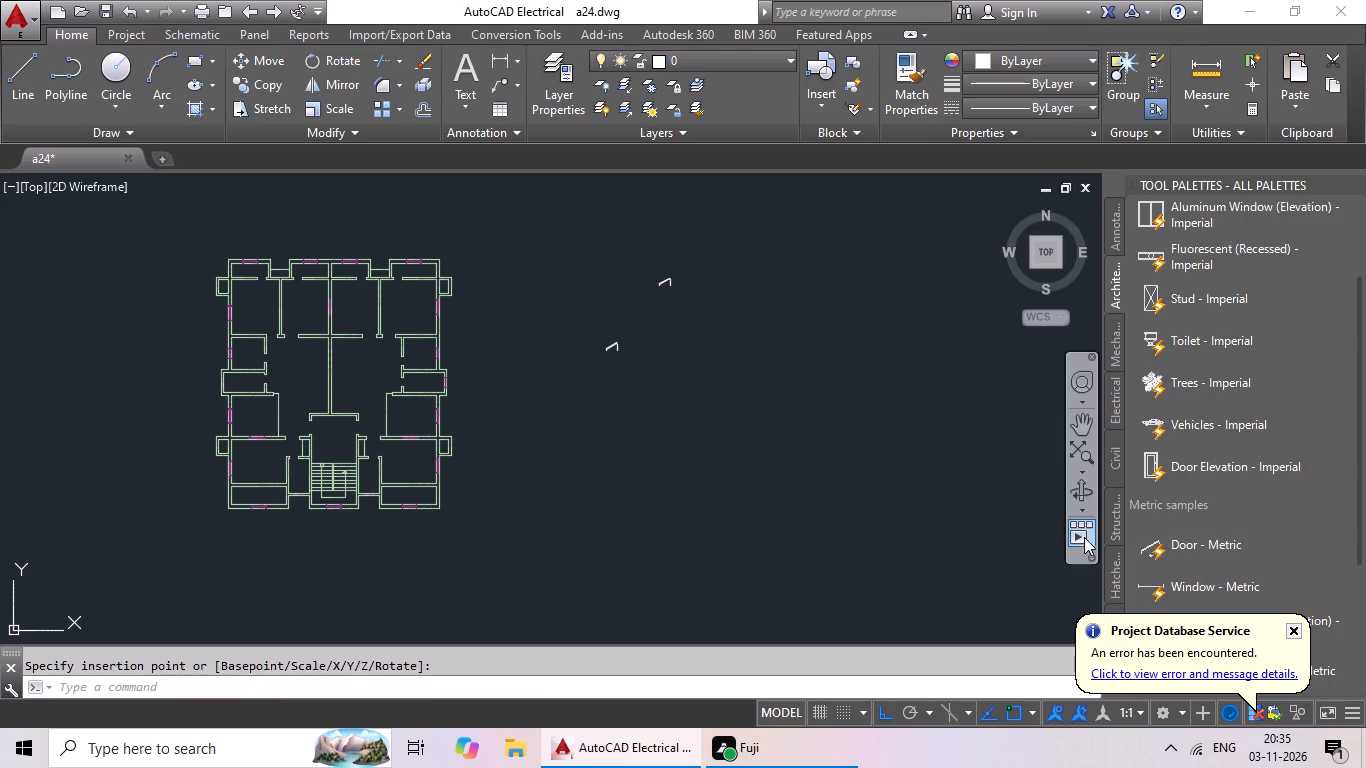
pyautogui.doubleClick(1215, 545)
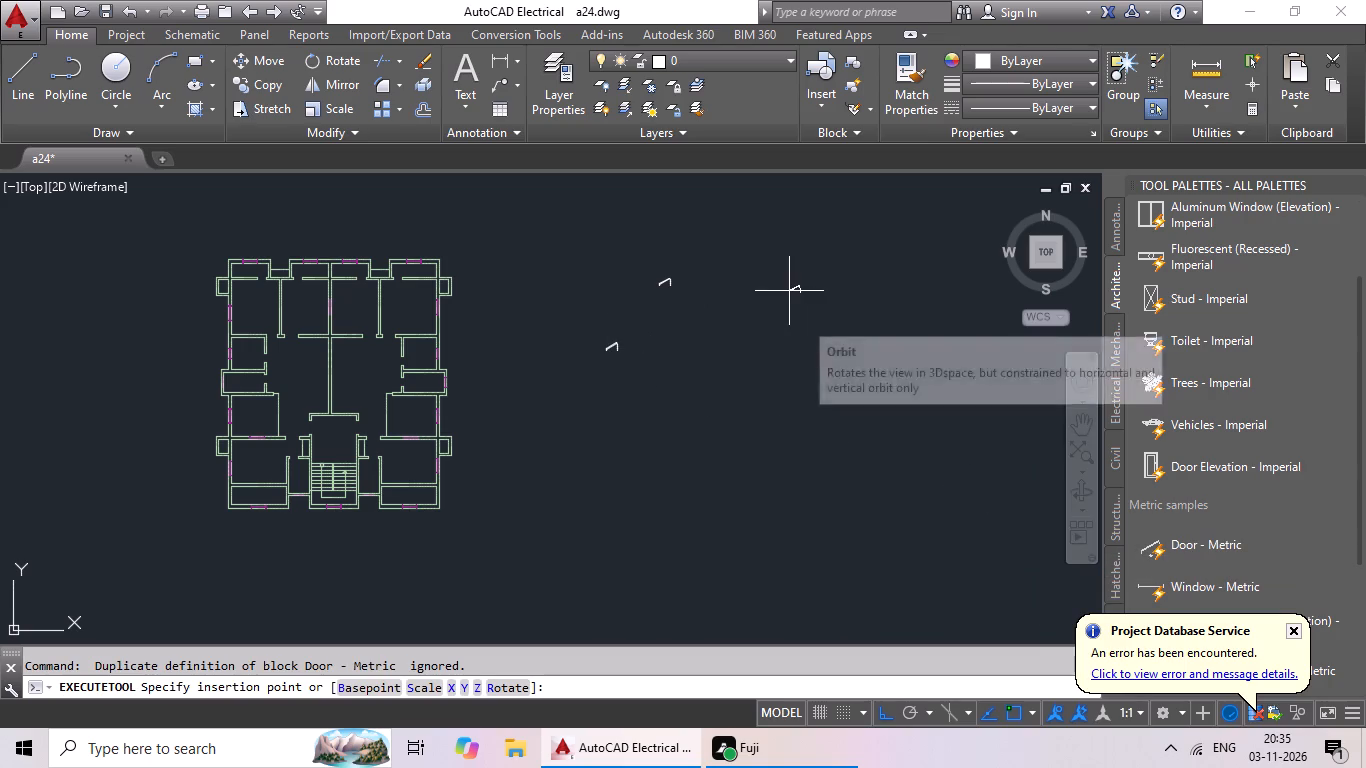
pyautogui.click(788, 290)
pyautogui.doubleClick(1227, 542)
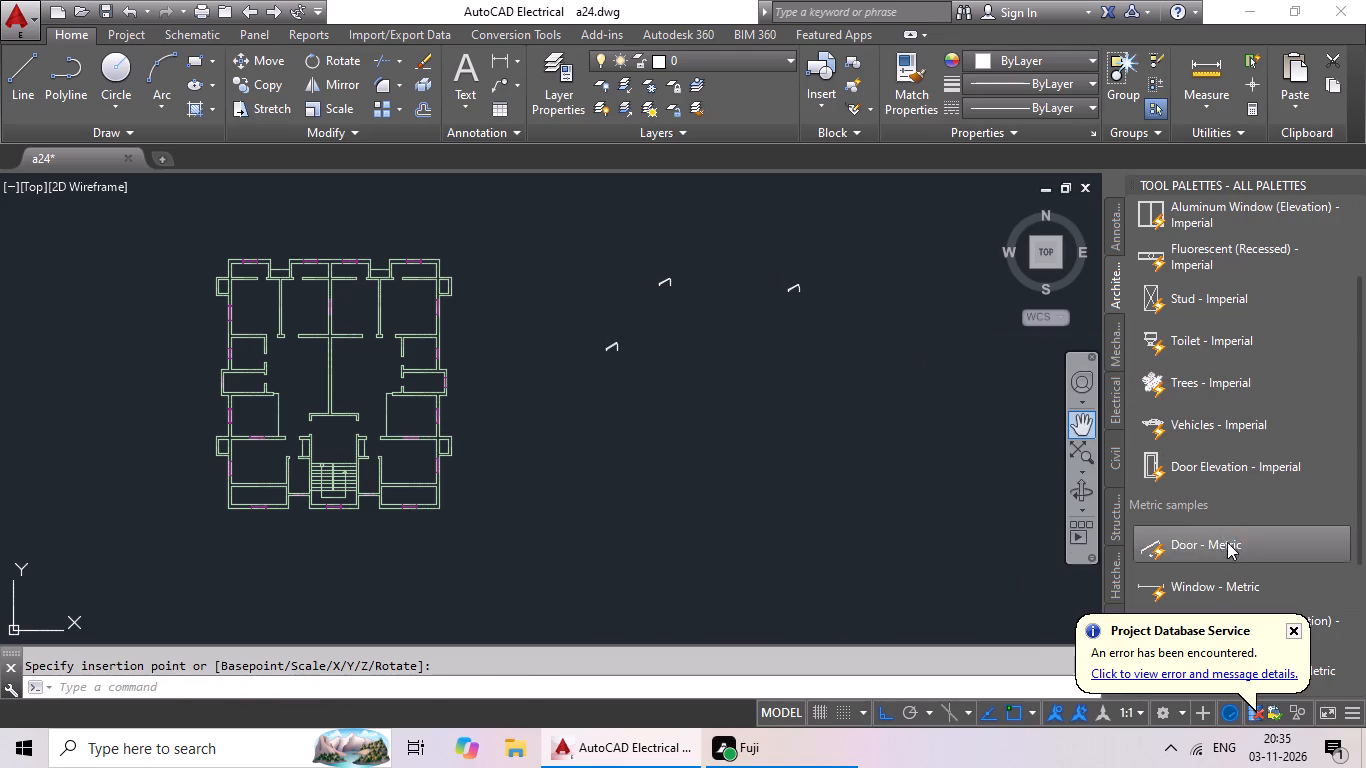
pyautogui.click(773, 386)
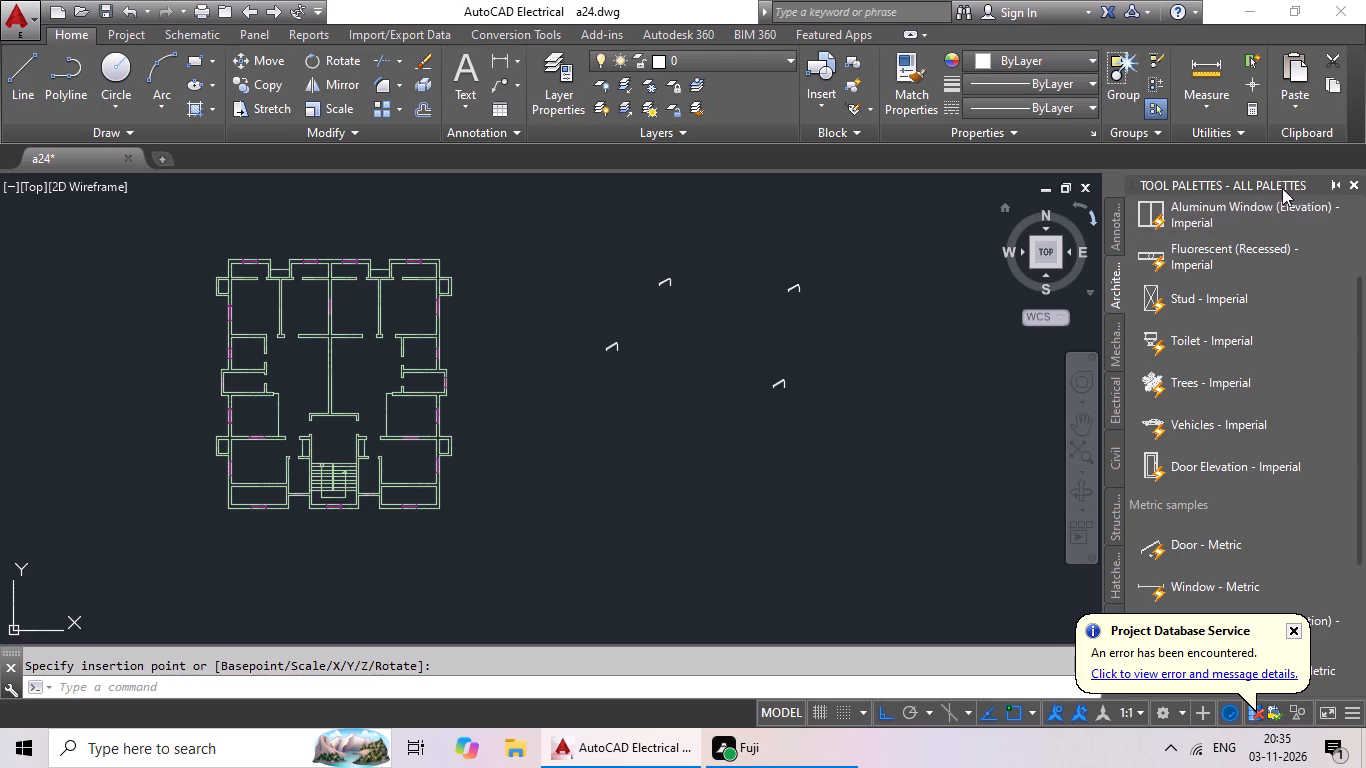
pyautogui.click(1354, 184)
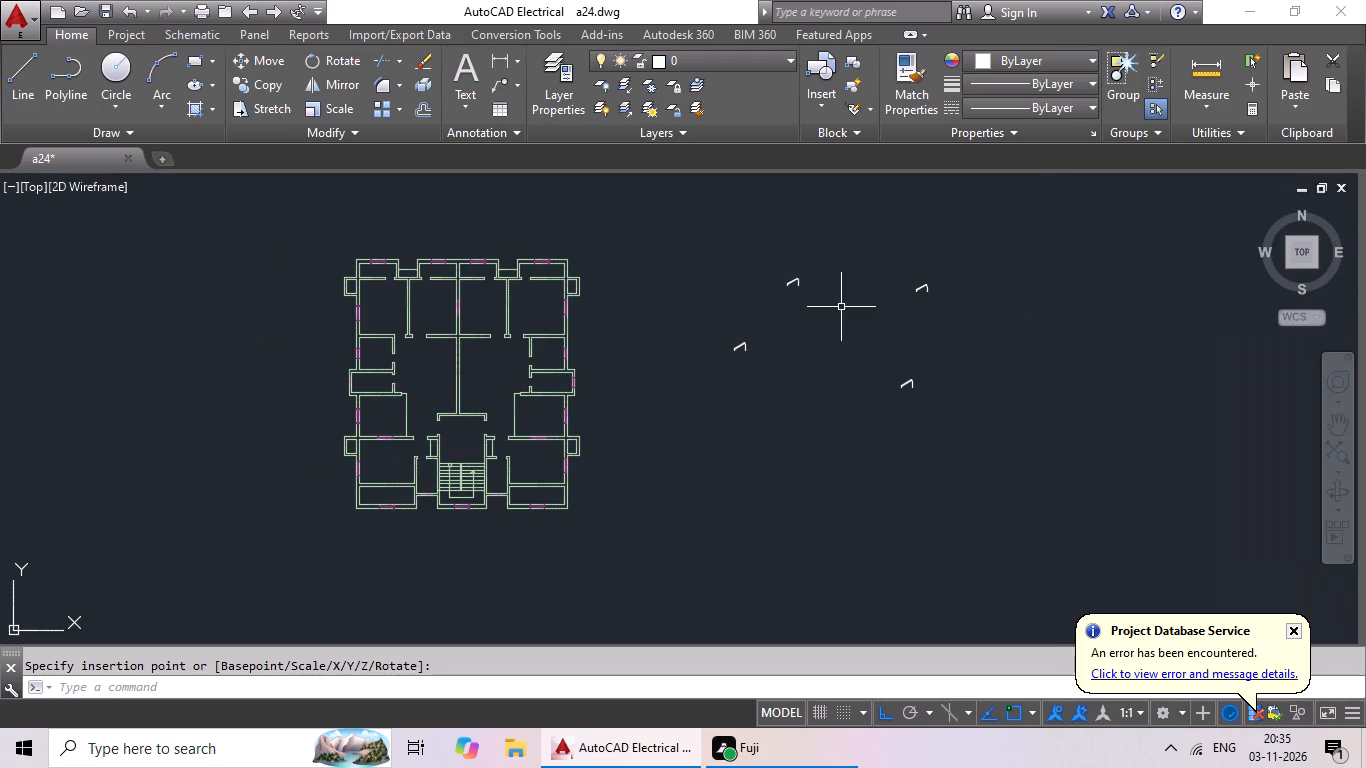
# Set the northwesternmost spare door block to its fully open state with a quarter-circle swing.
pyautogui.scroll(2, 822, 270)
pyautogui.scroll(2, 725, 300)
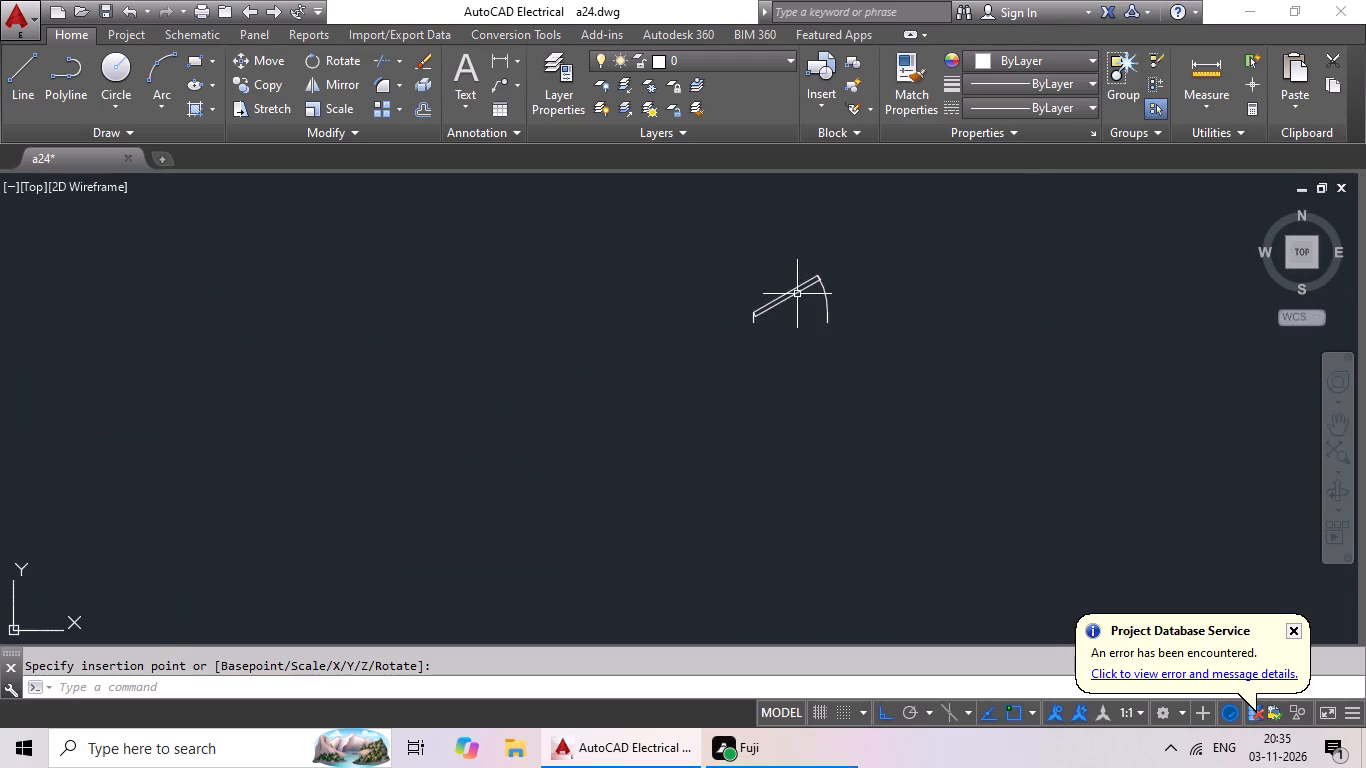
pyautogui.click(788, 291)
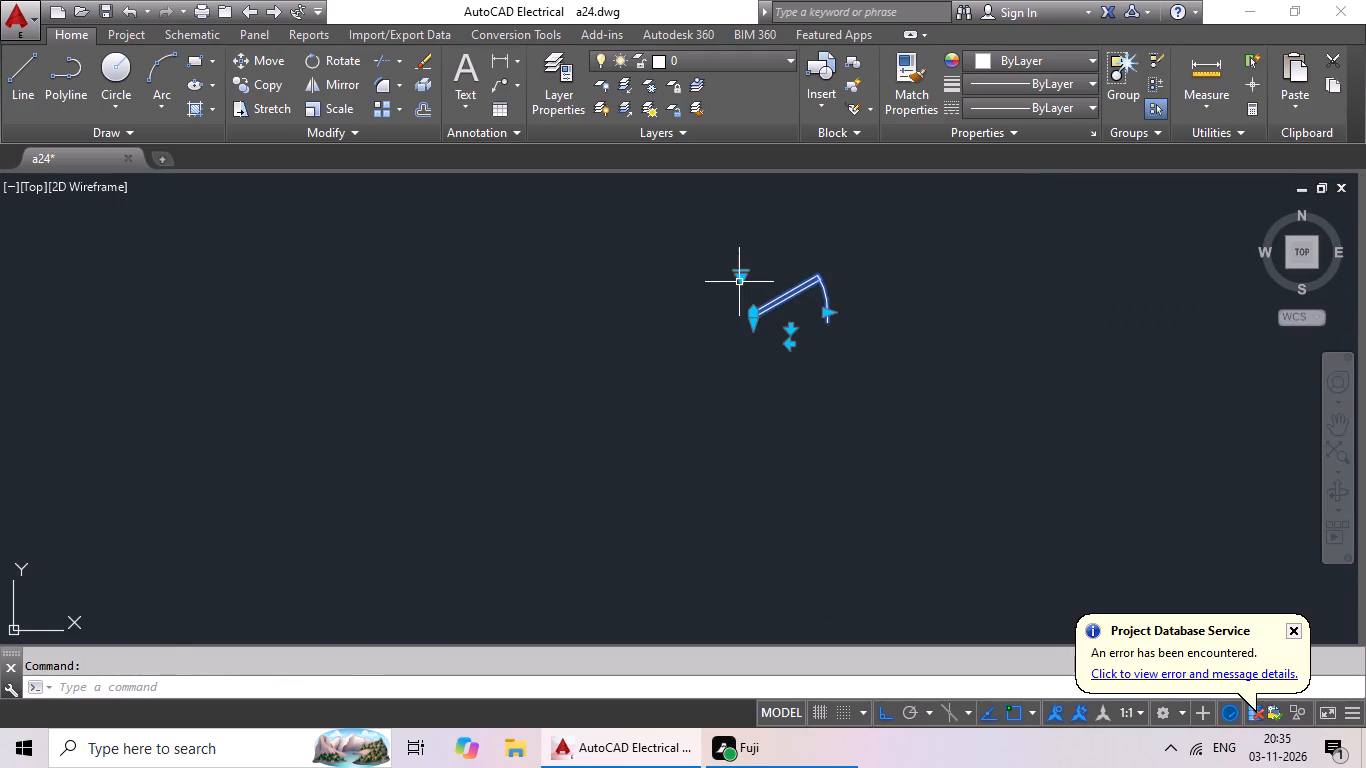
pyautogui.click(744, 276)
pyautogui.click(815, 348)
# Copy the fully open door and paste it at the west jamb of the opening into the east apartment's northeast balcony.
pyautogui.scroll(-3, 840, 352)
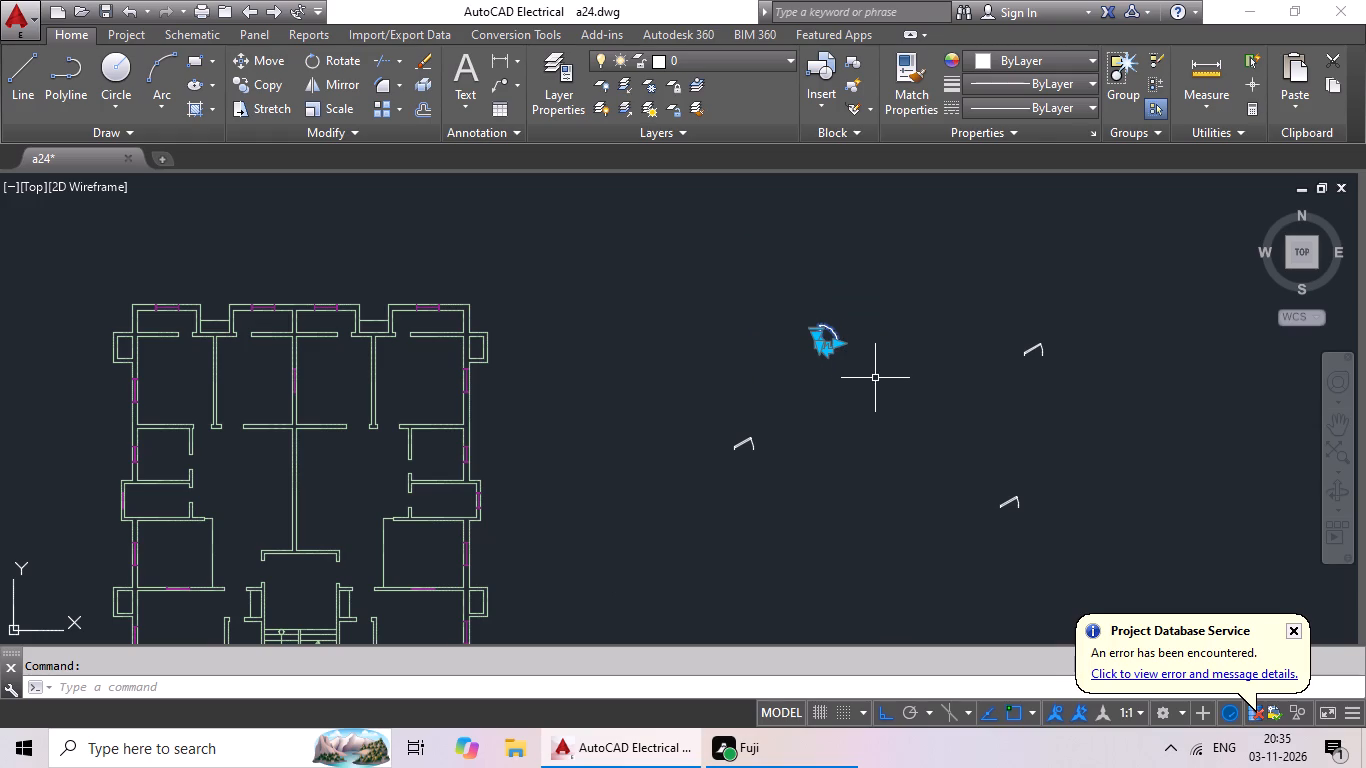
pyautogui.hotkey('ctrl', 'c')
pyautogui.hotkey('ctrl', 'v')
pyautogui.scroll(3, 360, 331)
pyautogui.scroll(3, 554, 331)
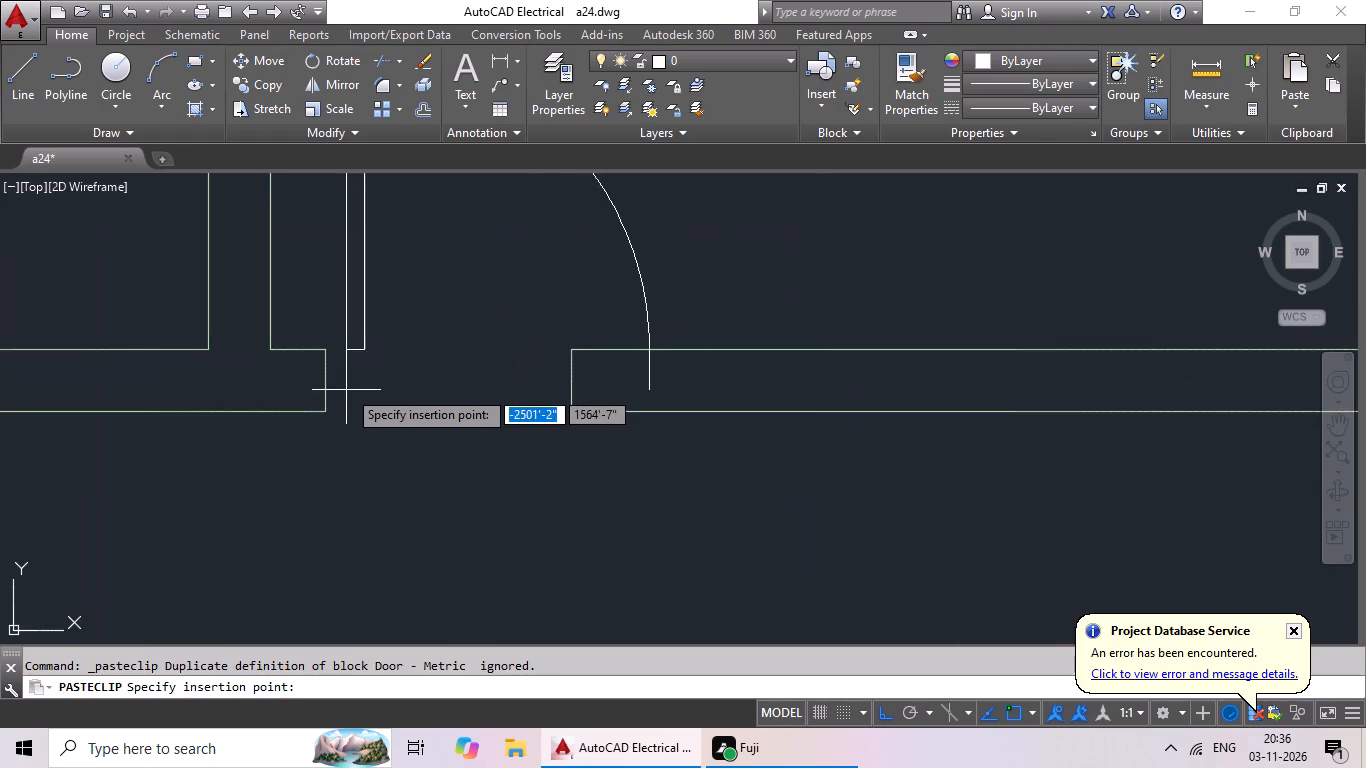
pyautogui.click(321, 383)
pyautogui.scroll(-3, 415, 375)
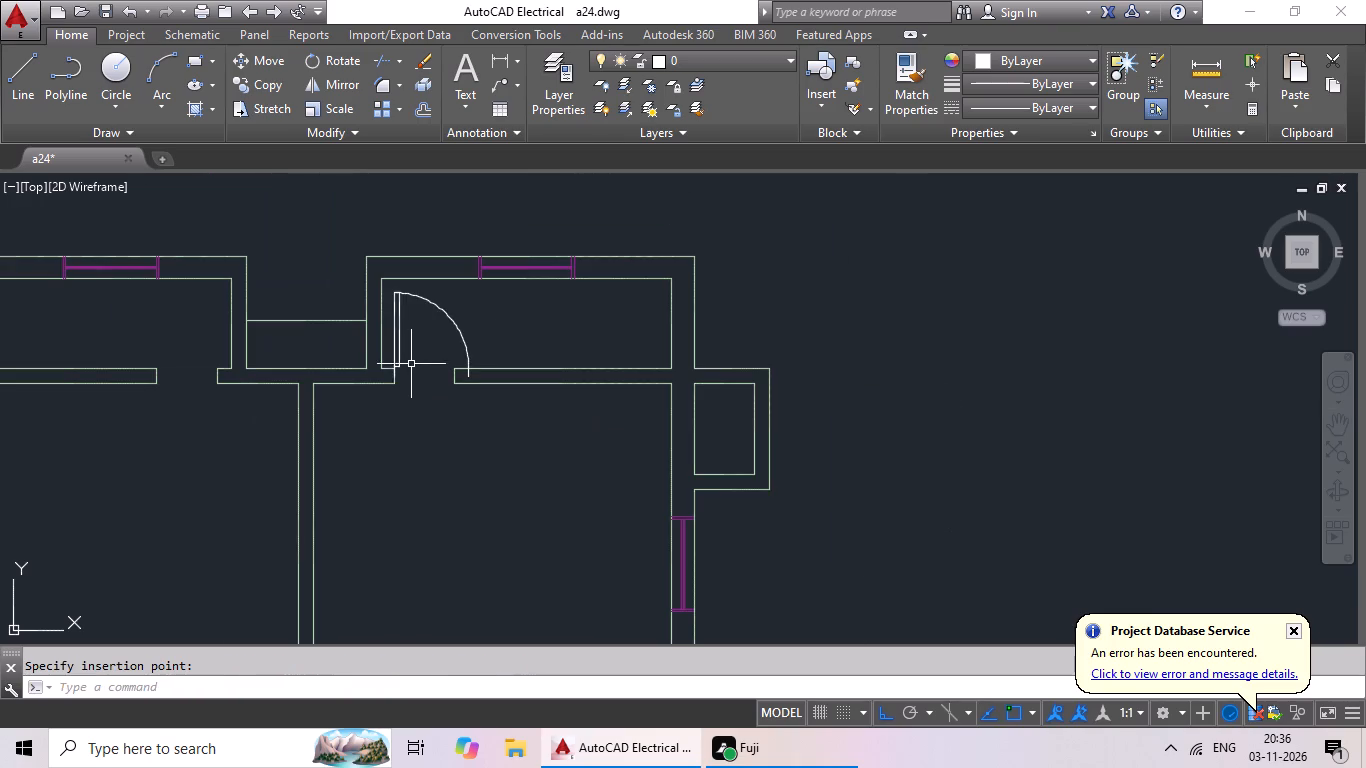
# Scale the pasted door from its hinge point by reference so its width matches the wall opening.
pyautogui.moveTo(473, 323); pyautogui.dragTo(448, 333)
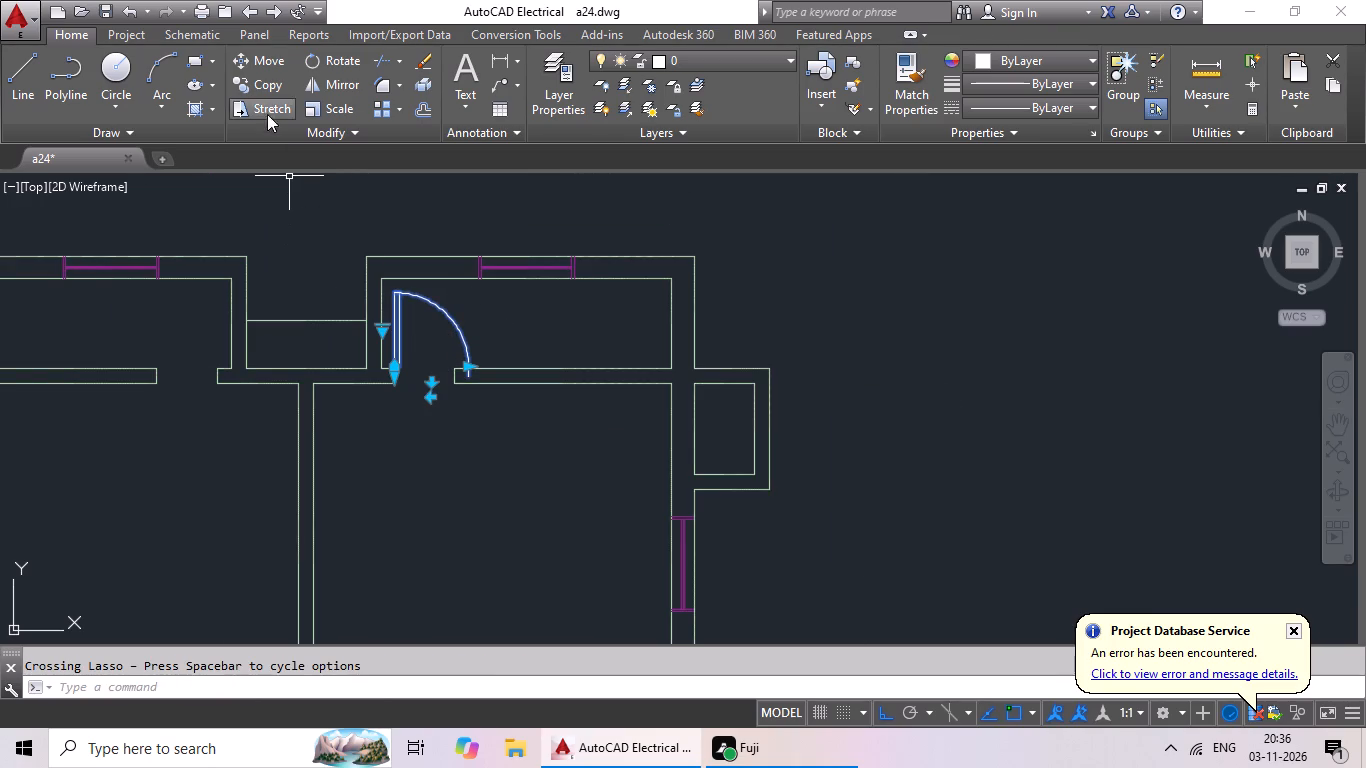
pyautogui.click(322, 100)
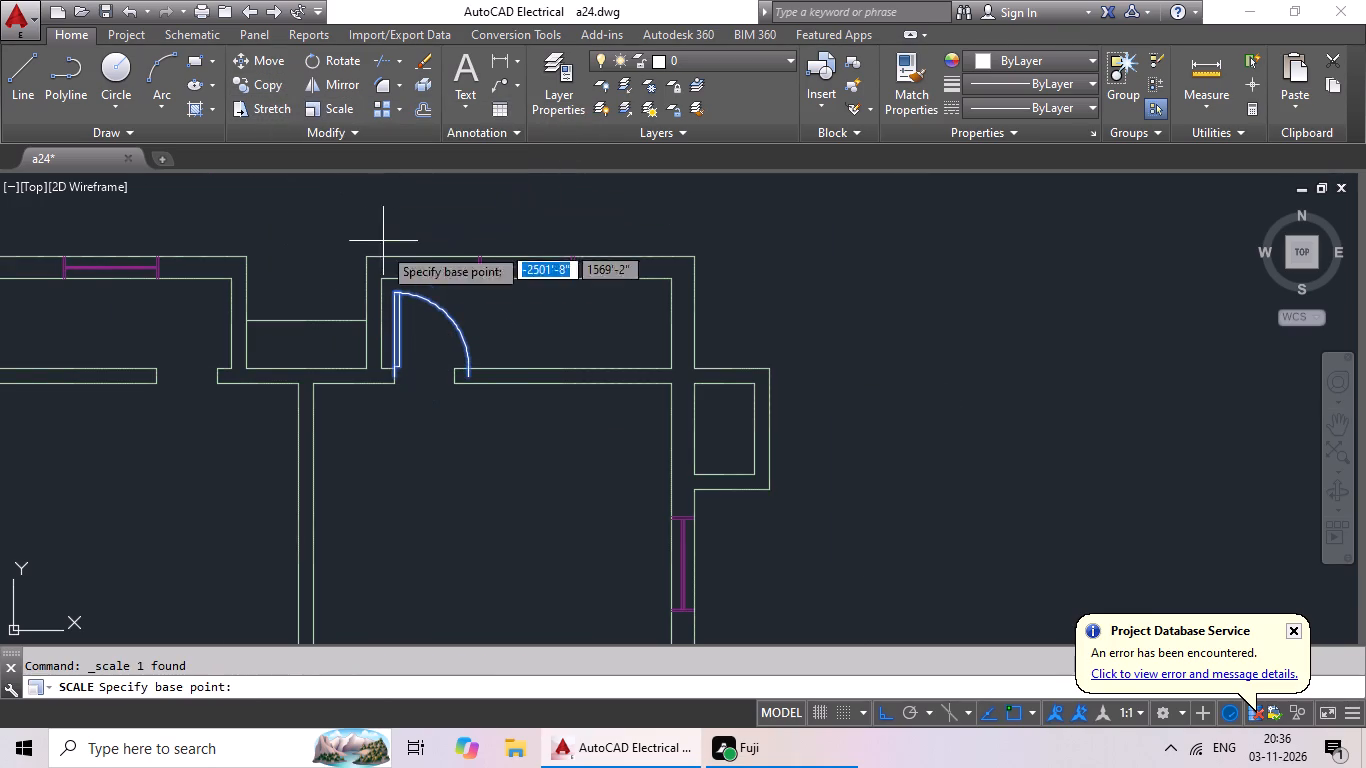
pyautogui.scroll(2, 435, 384)
pyautogui.click(327, 368)
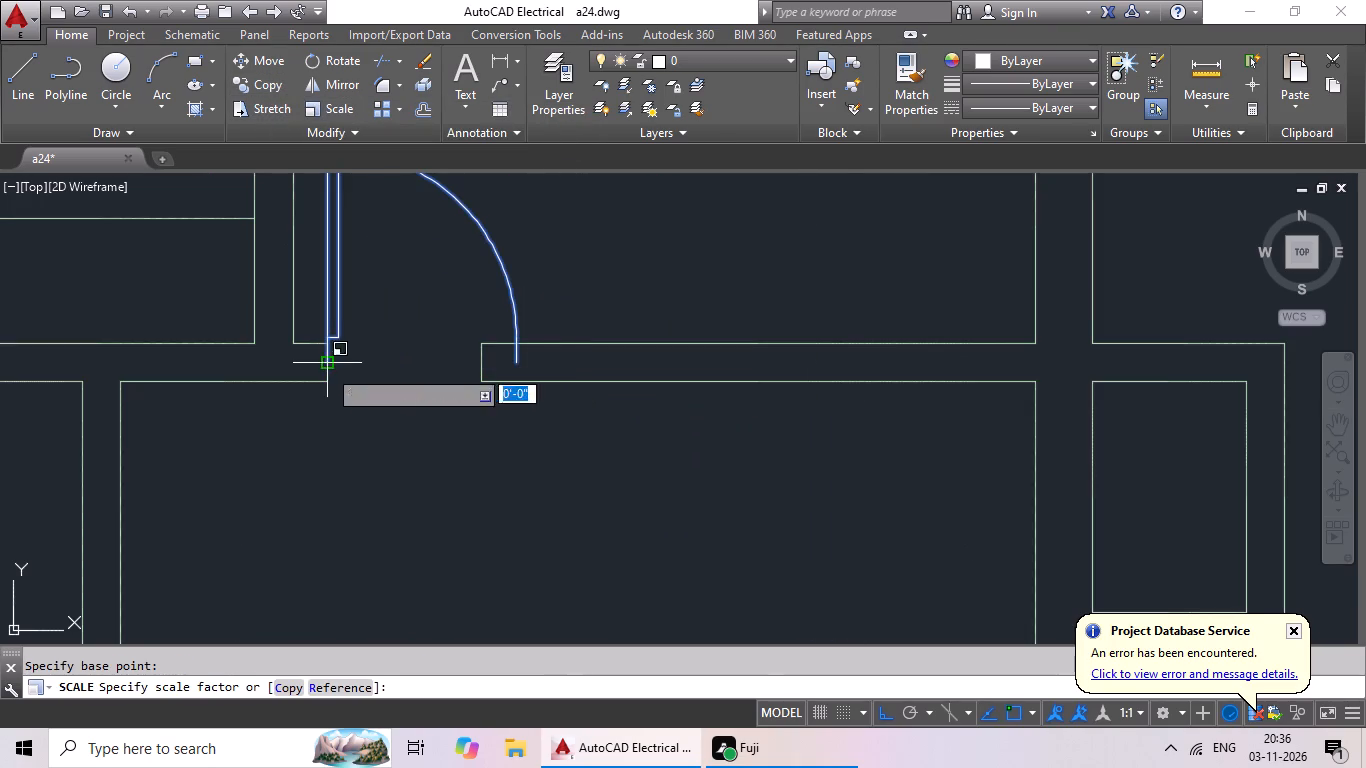
pyautogui.click(332, 688)
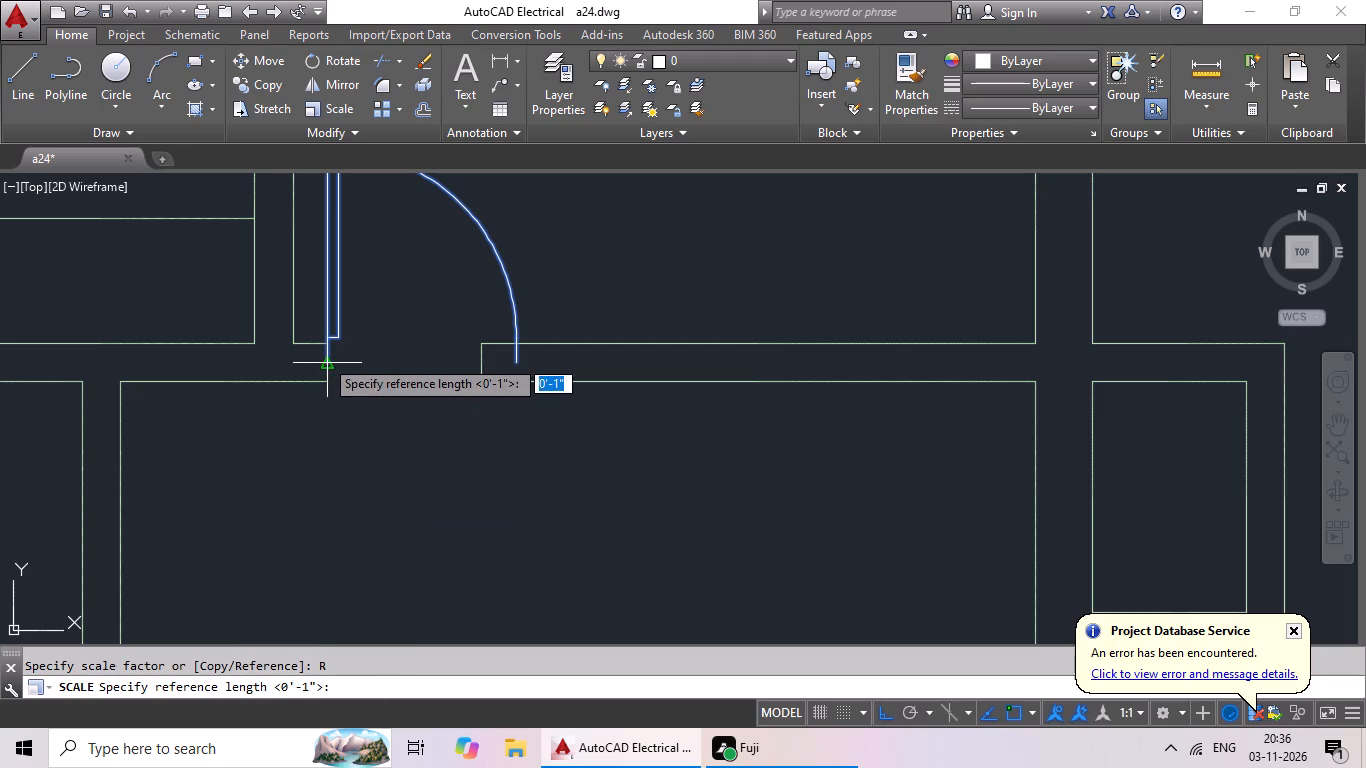
pyautogui.click(324, 358)
pyautogui.click(517, 362)
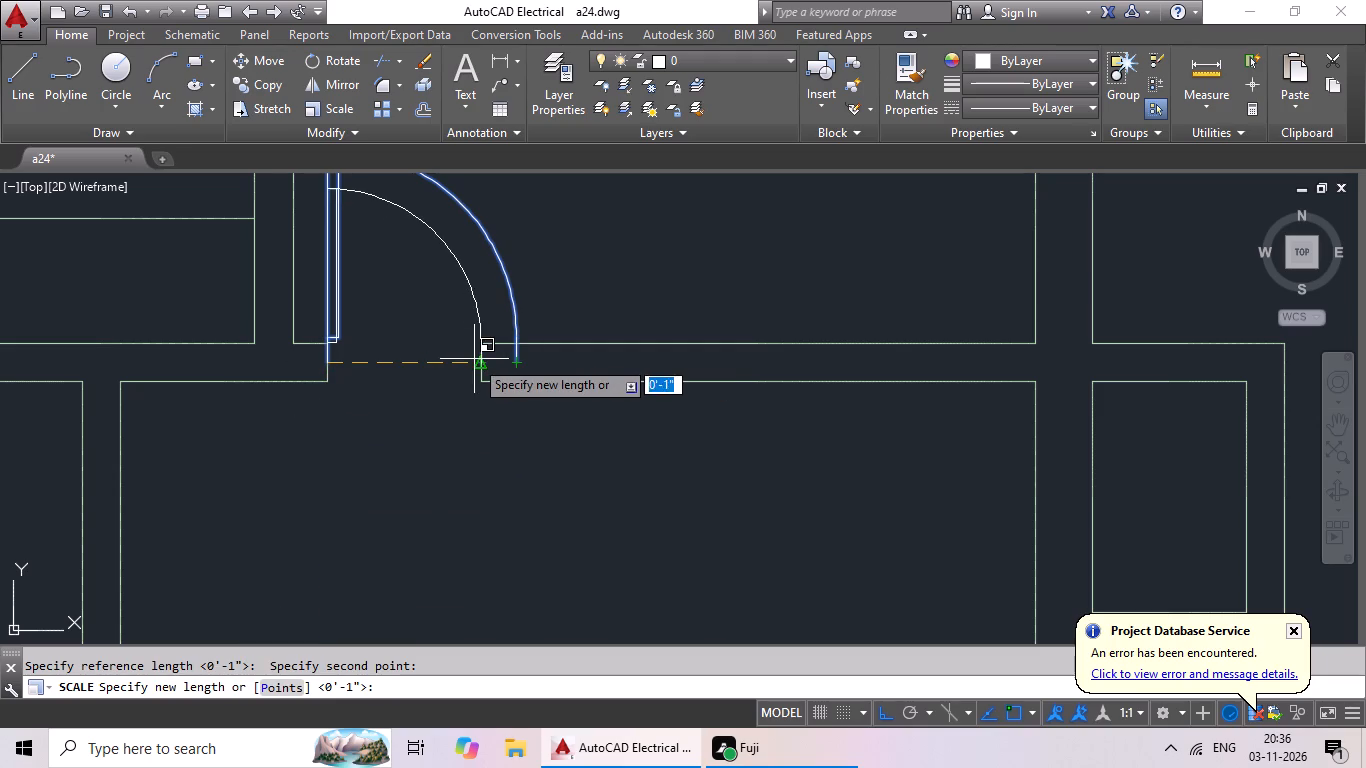
pyautogui.click(477, 366)
# Copy the scaled door and paste it into the northern partition opening just west of the wall between the two apartments.
pyautogui.scroll(-4, 501, 367)
pyautogui.moveTo(500, 435); pyautogui.dragTo(655, 383, button='middle')
pyautogui.scroll(-1, 646, 388)
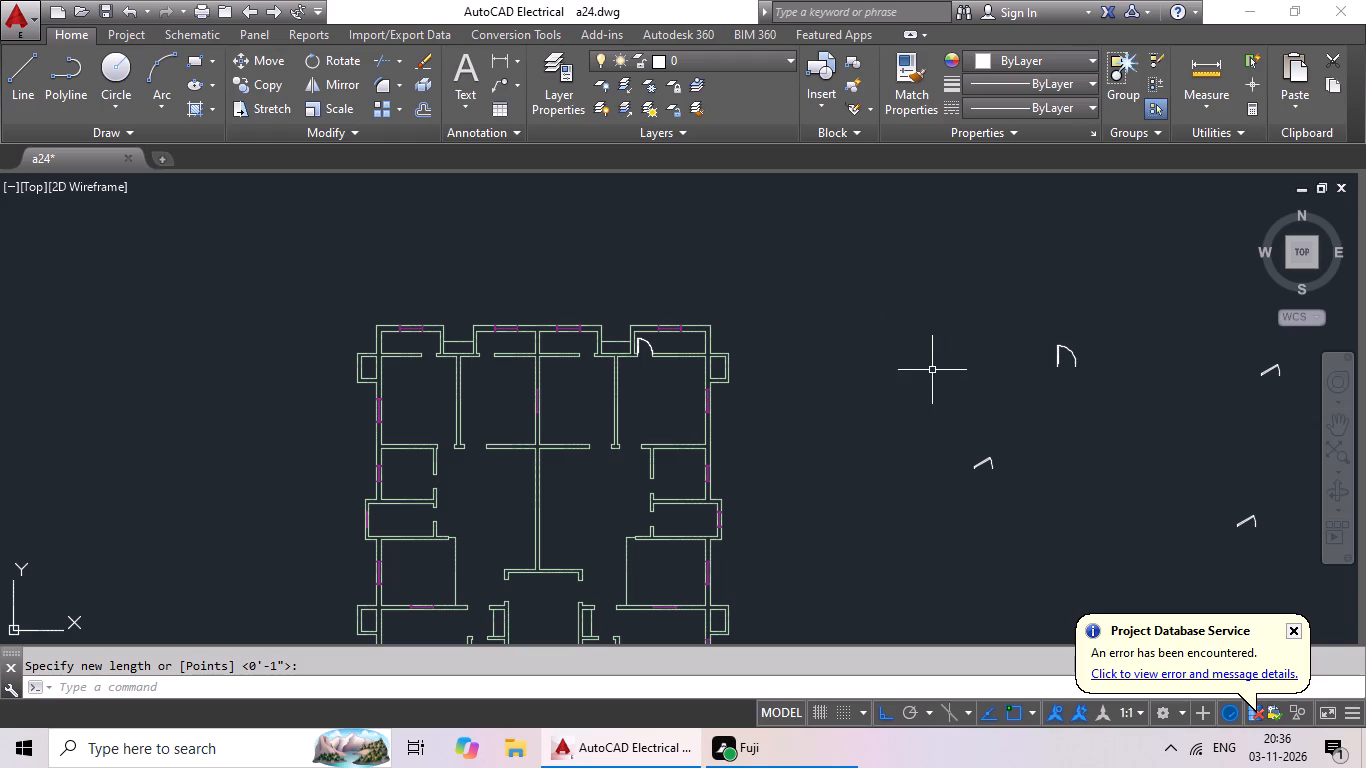
pyautogui.click(648, 349)
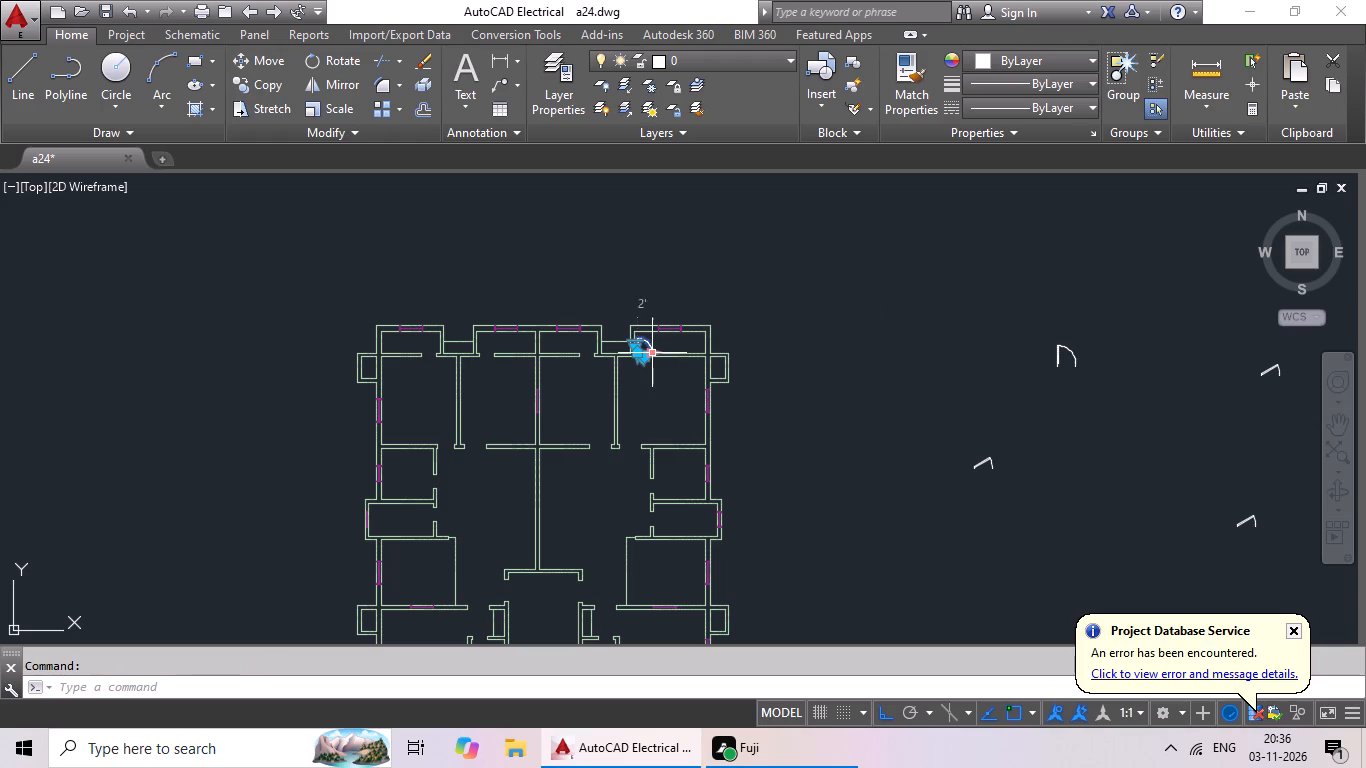
pyautogui.hotkey('ctrl', 'c')
pyautogui.hotkey('ctrl', 'v')
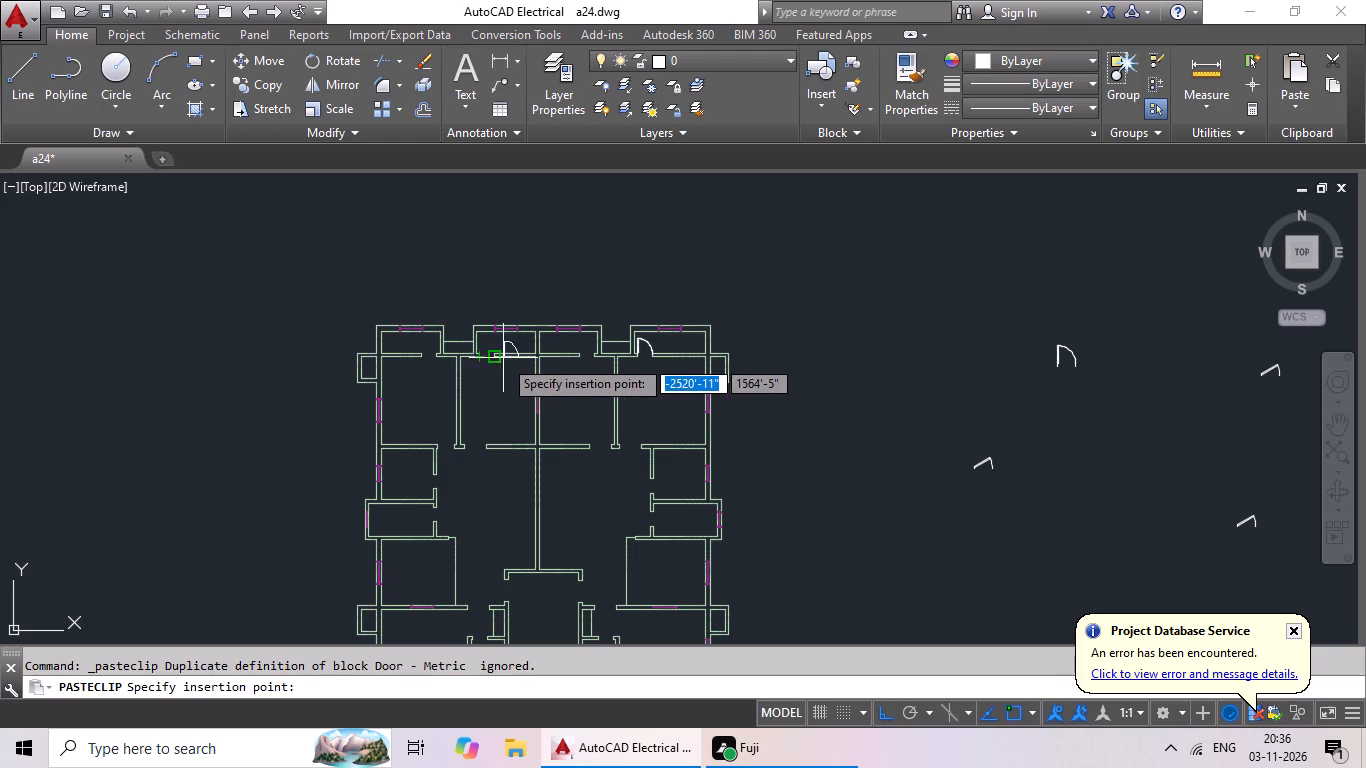
pyautogui.scroll(3, 505, 353)
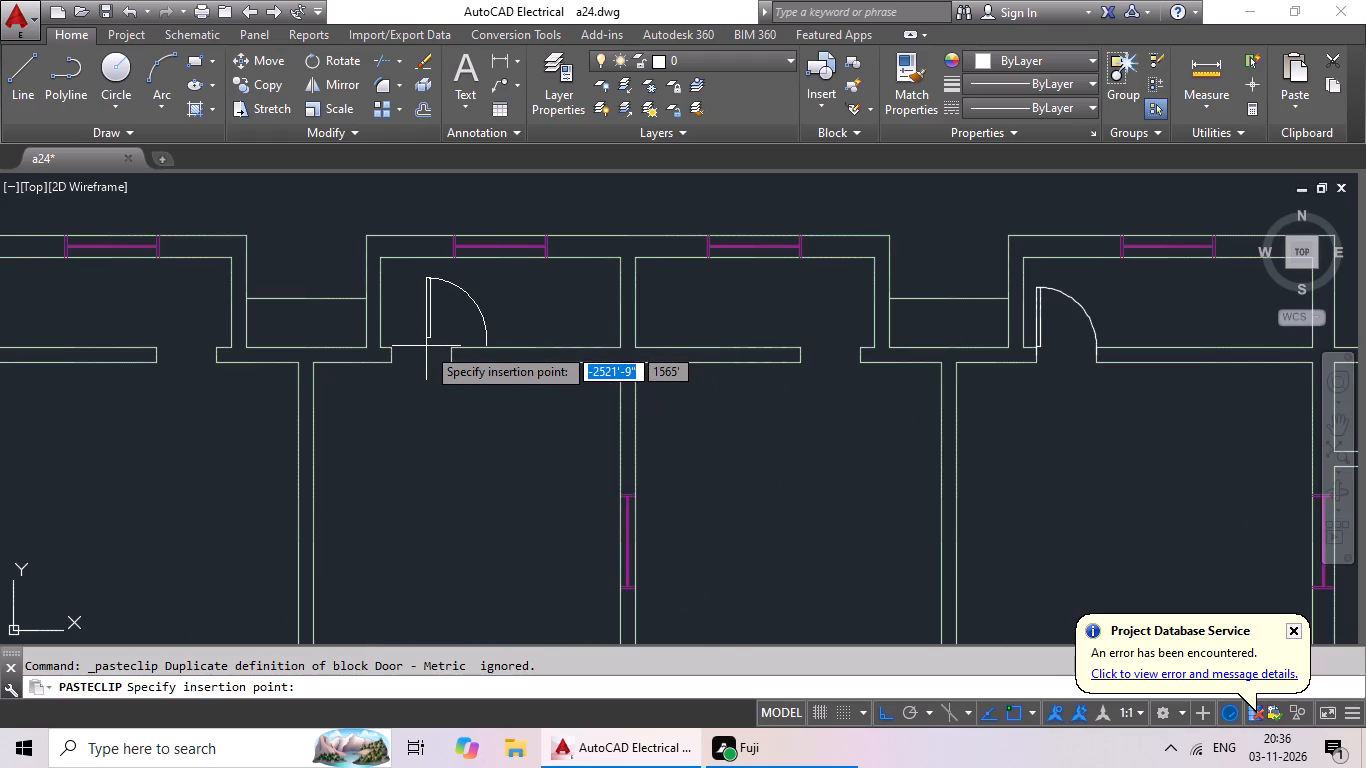
pyautogui.scroll(3, 429, 344)
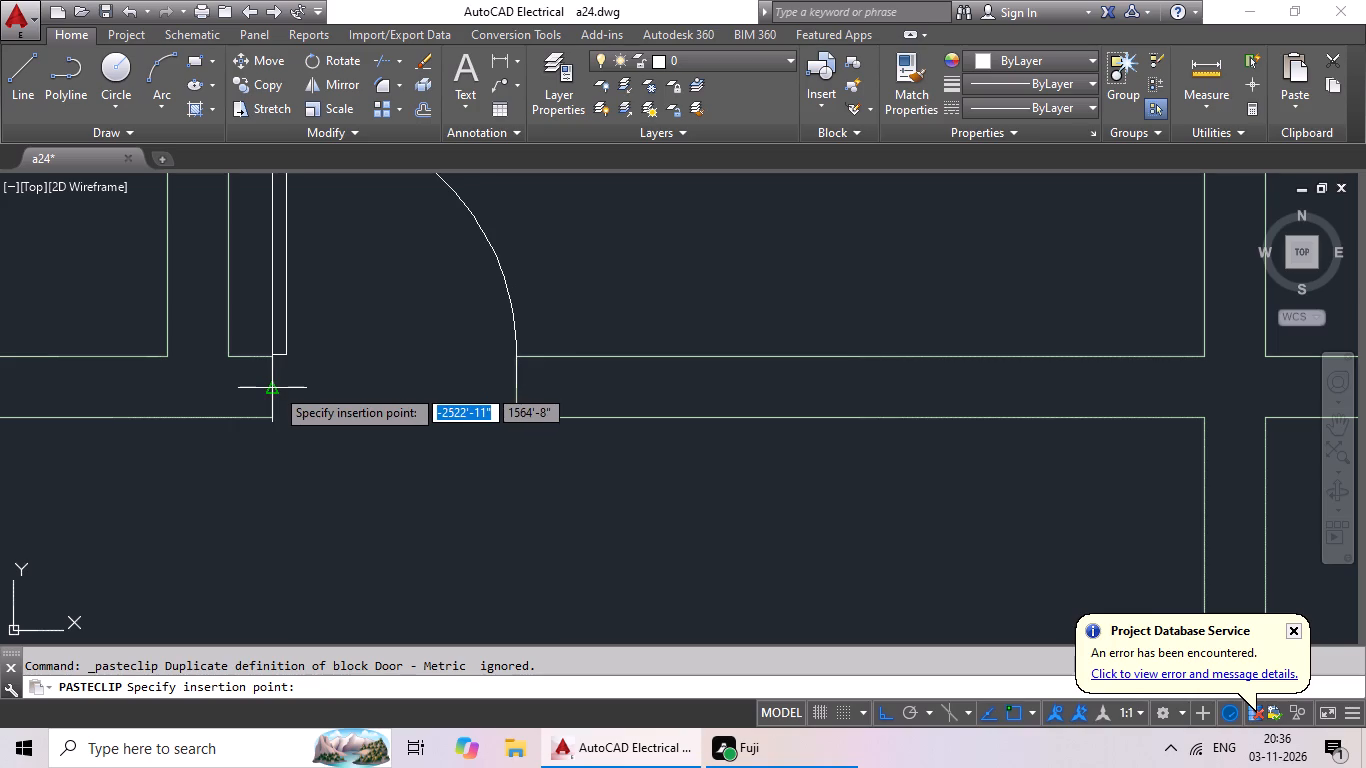
pyautogui.click(275, 387)
# Mirror the fully open spare door outside the plan about a near-vertical line west of it, erasing the source.
pyautogui.scroll(-4, 615, 356)
pyautogui.moveTo(726, 395); pyautogui.dragTo(344, 383, button='middle')
pyautogui.moveTo(1072, 353); pyautogui.dragTo(599, 416, button='middle')
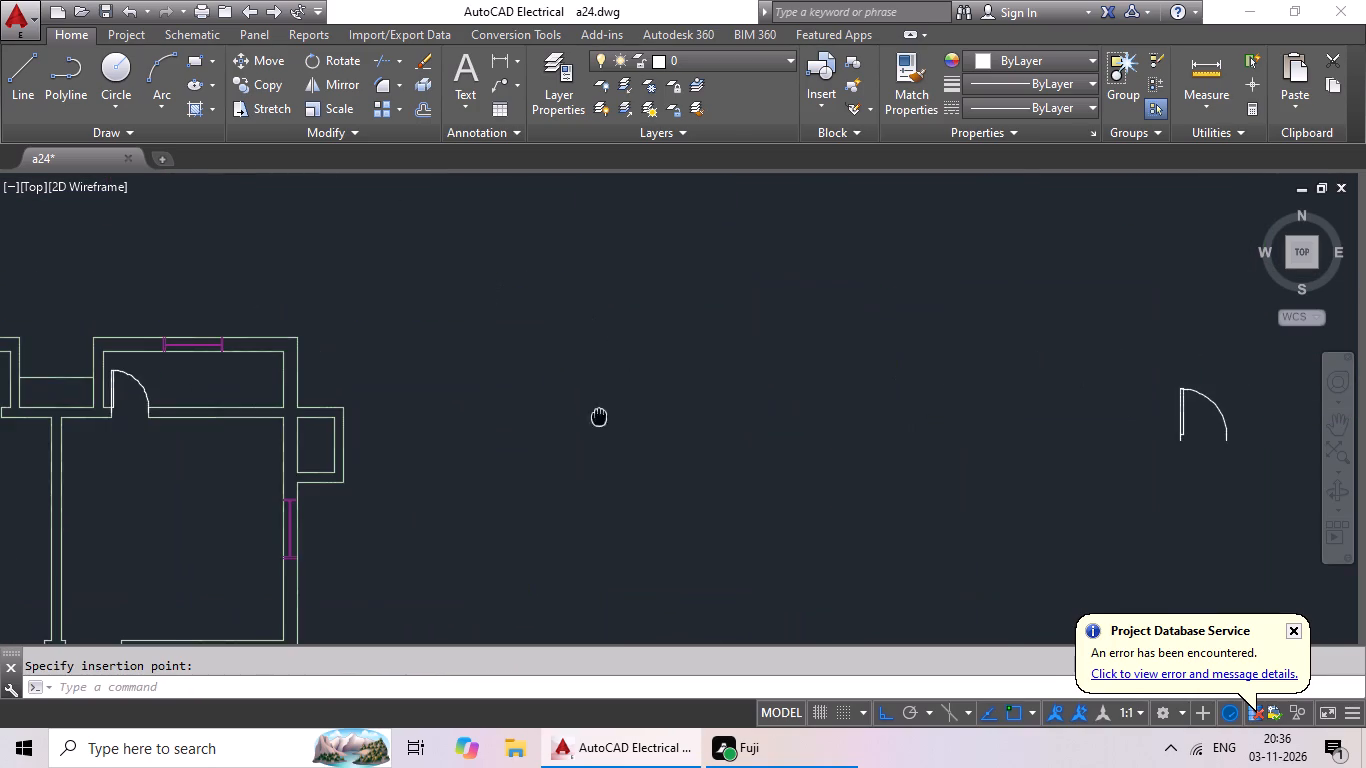
pyautogui.moveTo(874, 346); pyautogui.dragTo(501, 378, button='middle')
pyautogui.moveTo(751, 379); pyautogui.dragTo(997, 457)
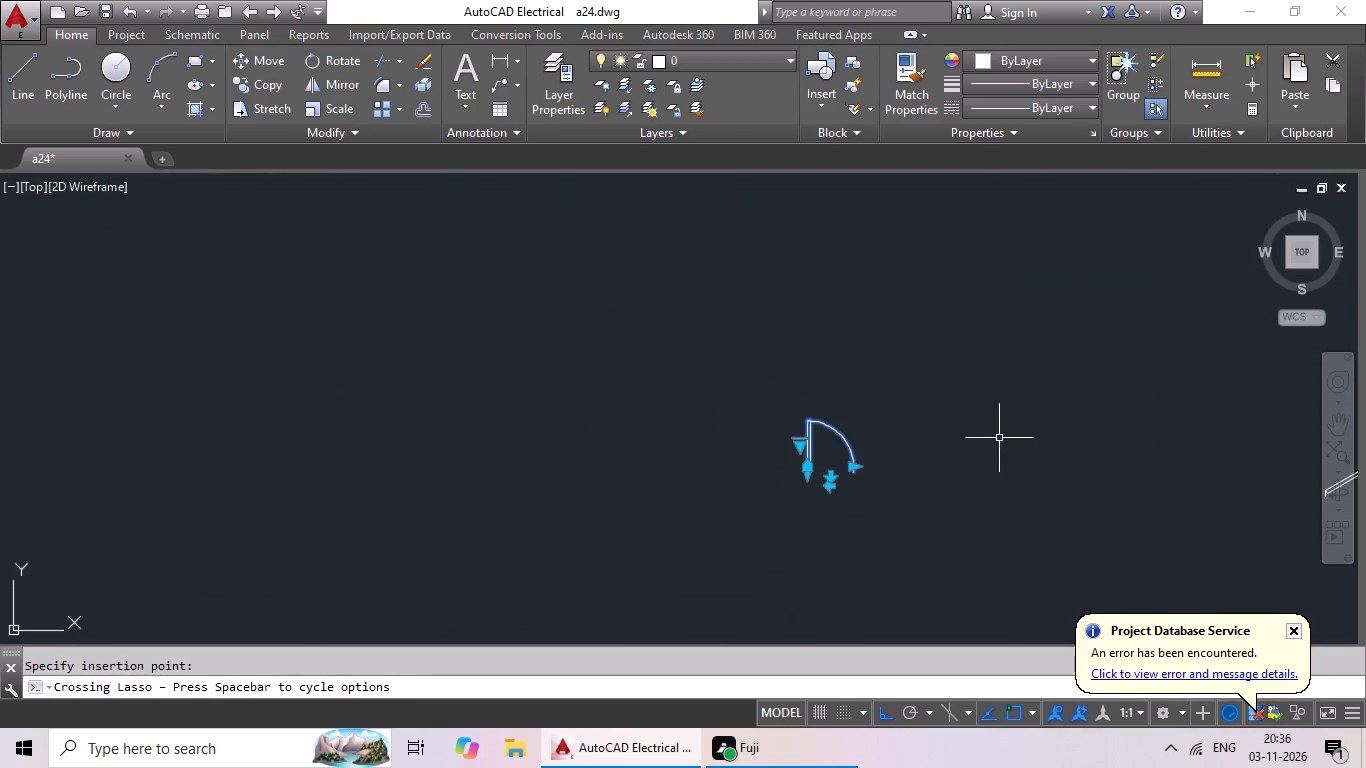
pyautogui.click(327, 77)
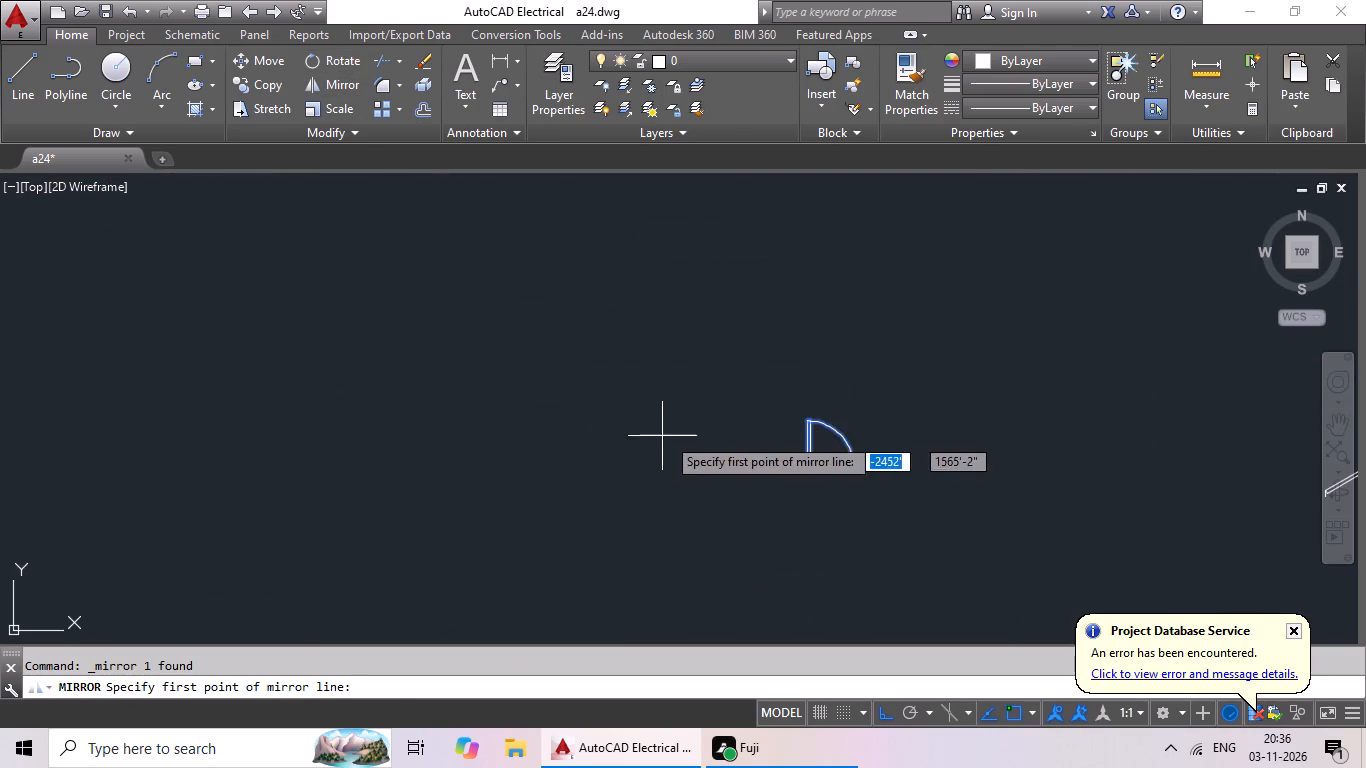
pyautogui.click(700, 477)
pyautogui.click(690, 353)
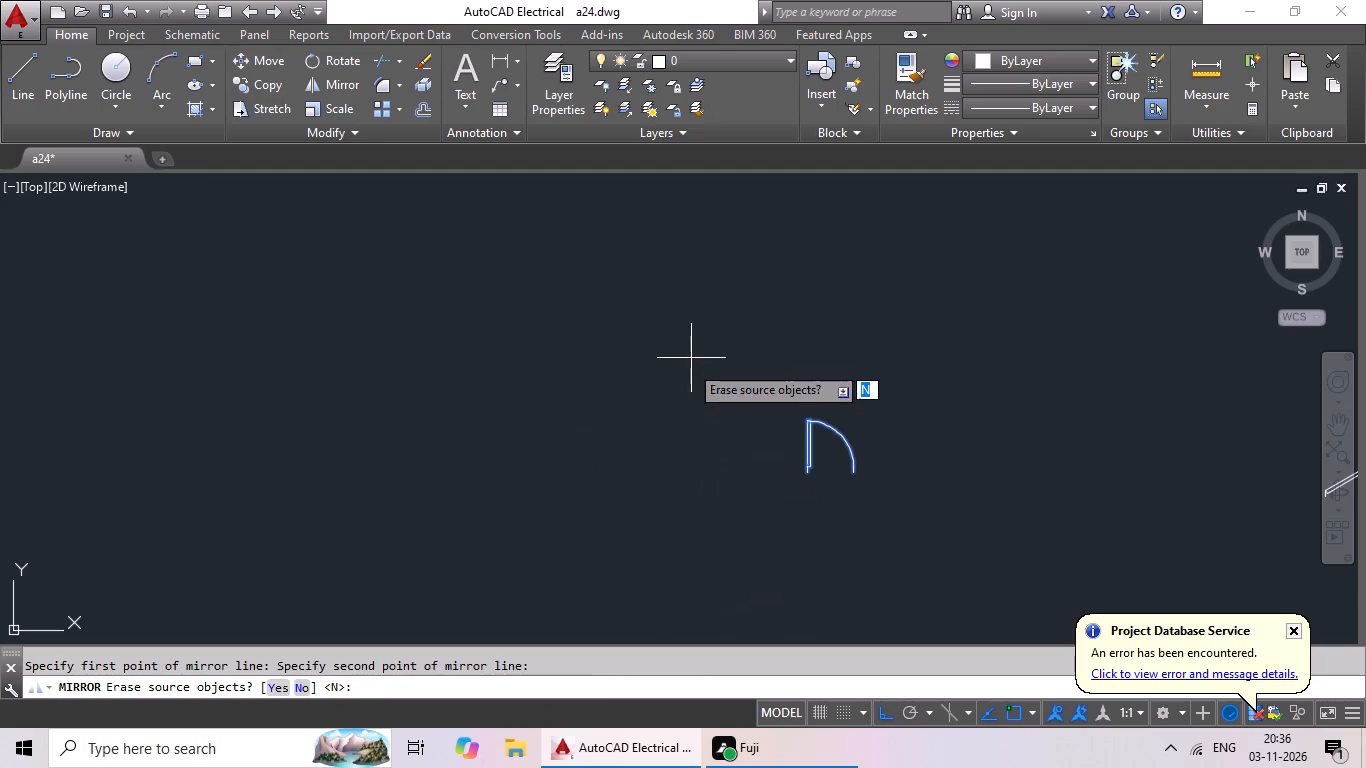
pyautogui.click(273, 698)
pyautogui.click(282, 684)
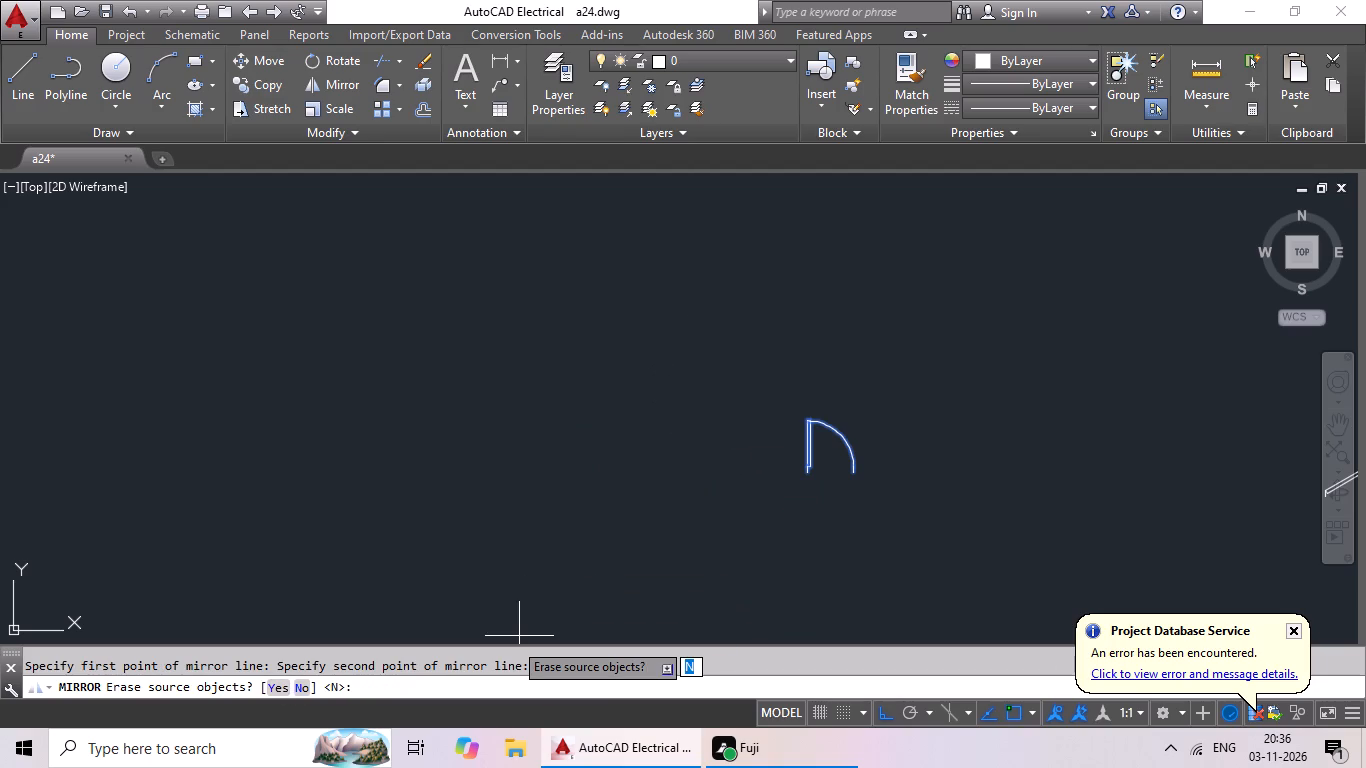
# Copy the mirrored spare door and paste it at the west jamb of the northern opening just east of the wall between the apartments.
pyautogui.moveTo(630, 298); pyautogui.dragTo(764, 409)
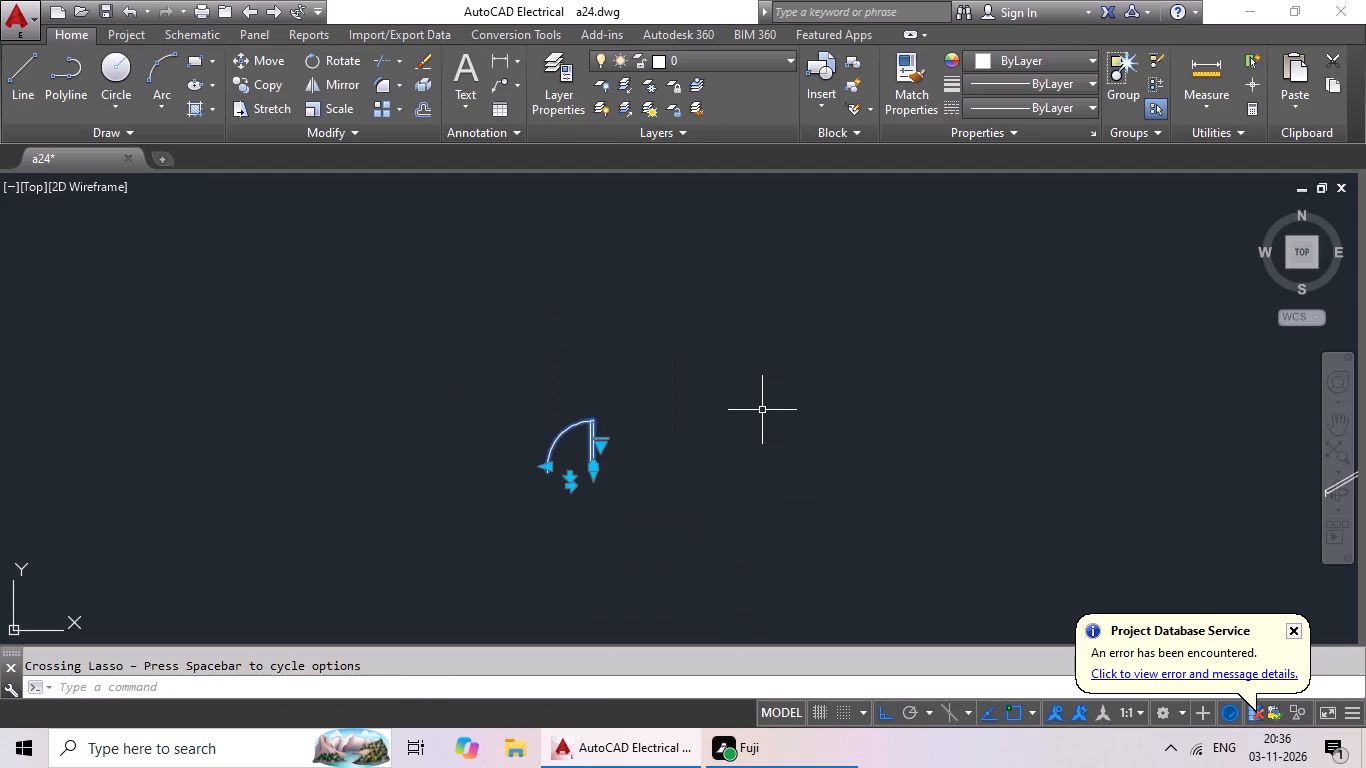
pyautogui.hotkey('ctrl', 'c')
pyautogui.hotkey('ctrl', 'v')
pyautogui.keyDown('ctrl'); pyautogui.scroll(-3, 436, 414); pyautogui.keyUp('ctrl')
pyautogui.moveTo(433, 415); pyautogui.dragTo(631, 401, button='middle')
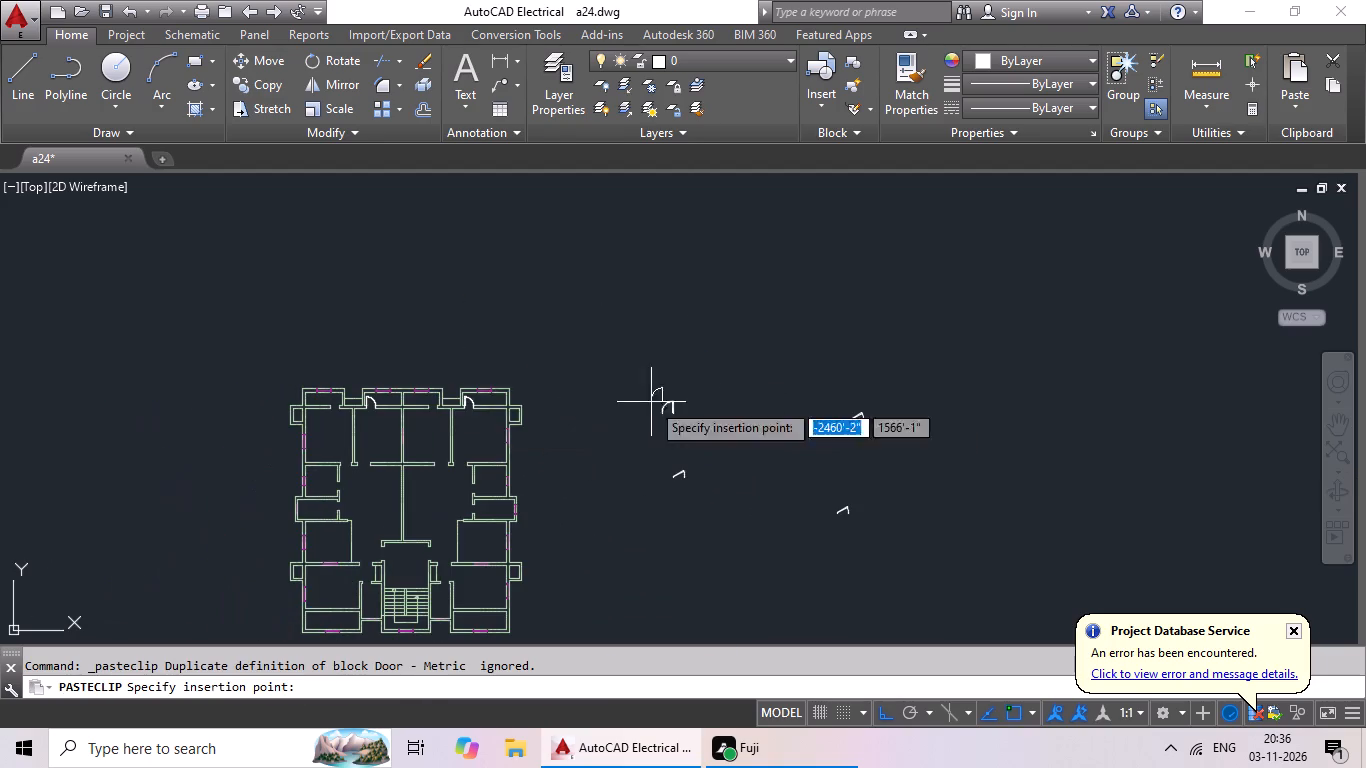
pyautogui.scroll(7, 424, 400)
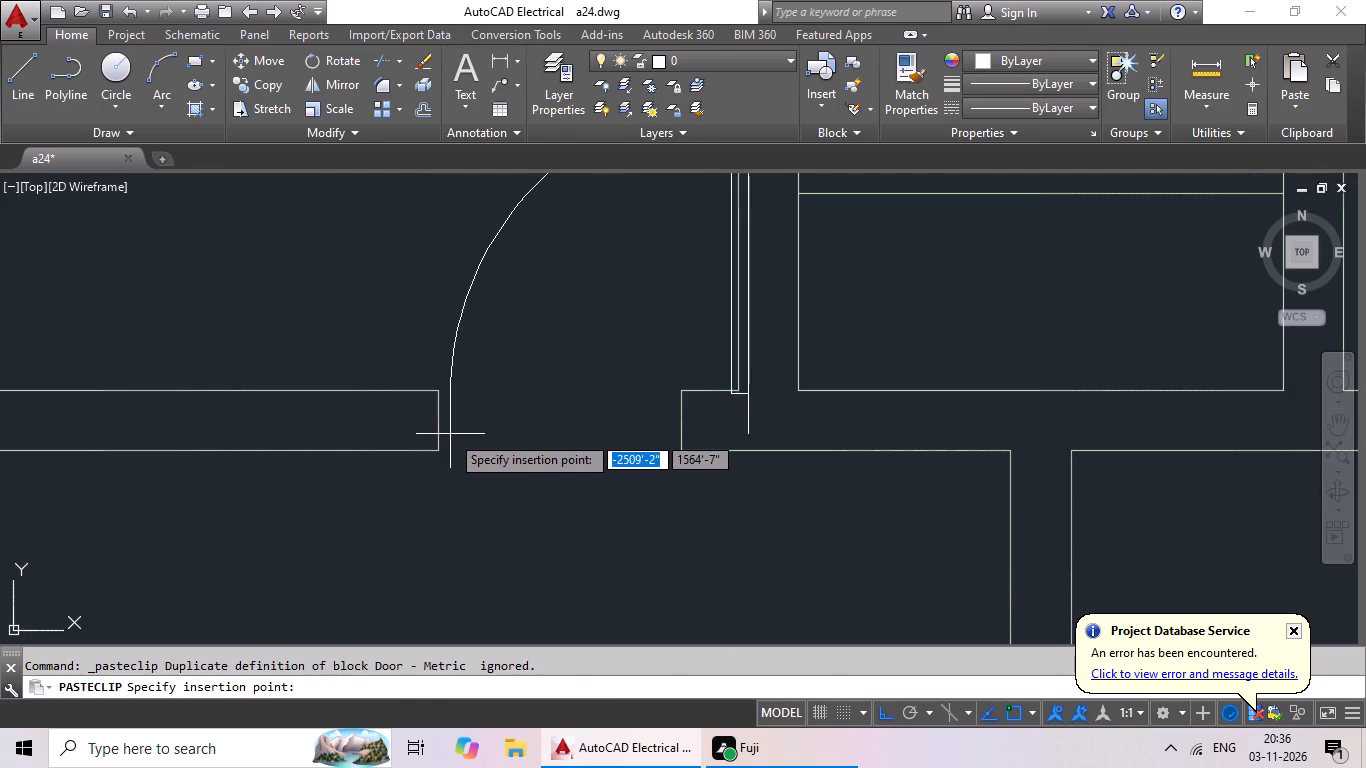
pyautogui.click(436, 424)
# Paste another copy of the mirrored door at the west jamb of the westernmost northern opening in the west apartment.
pyautogui.scroll(-6, 507, 414)
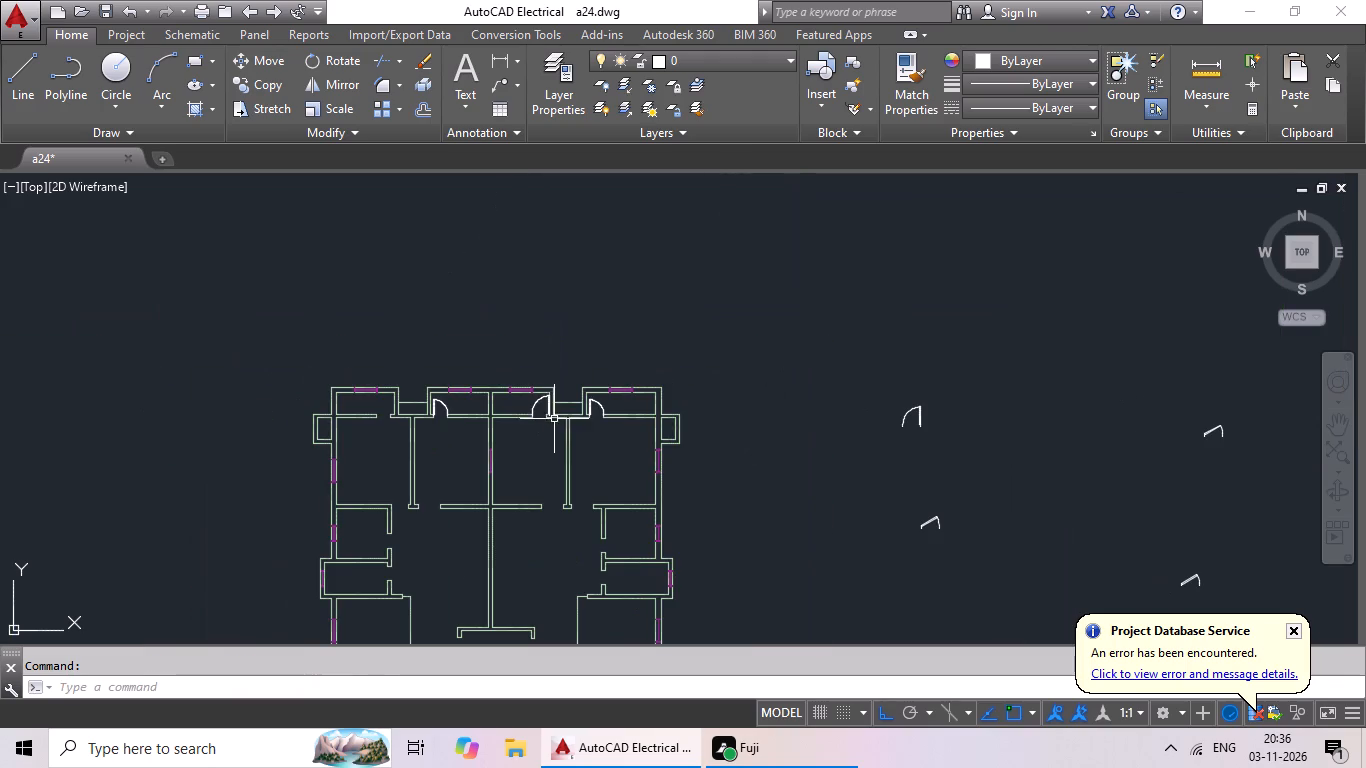
pyautogui.hotkey('ctrl', 'c')
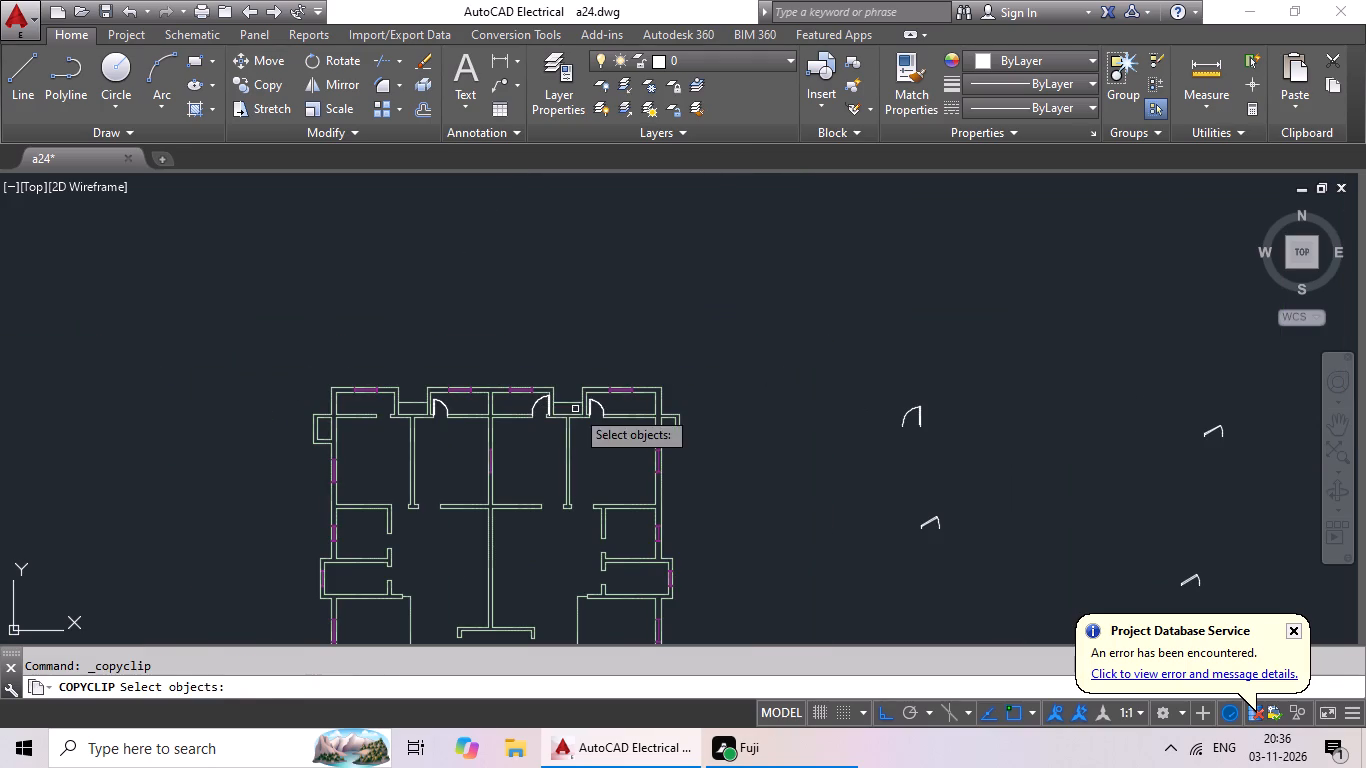
pyautogui.hotkey('ctrl', 'v')
pyautogui.scroll(7, 375, 425)
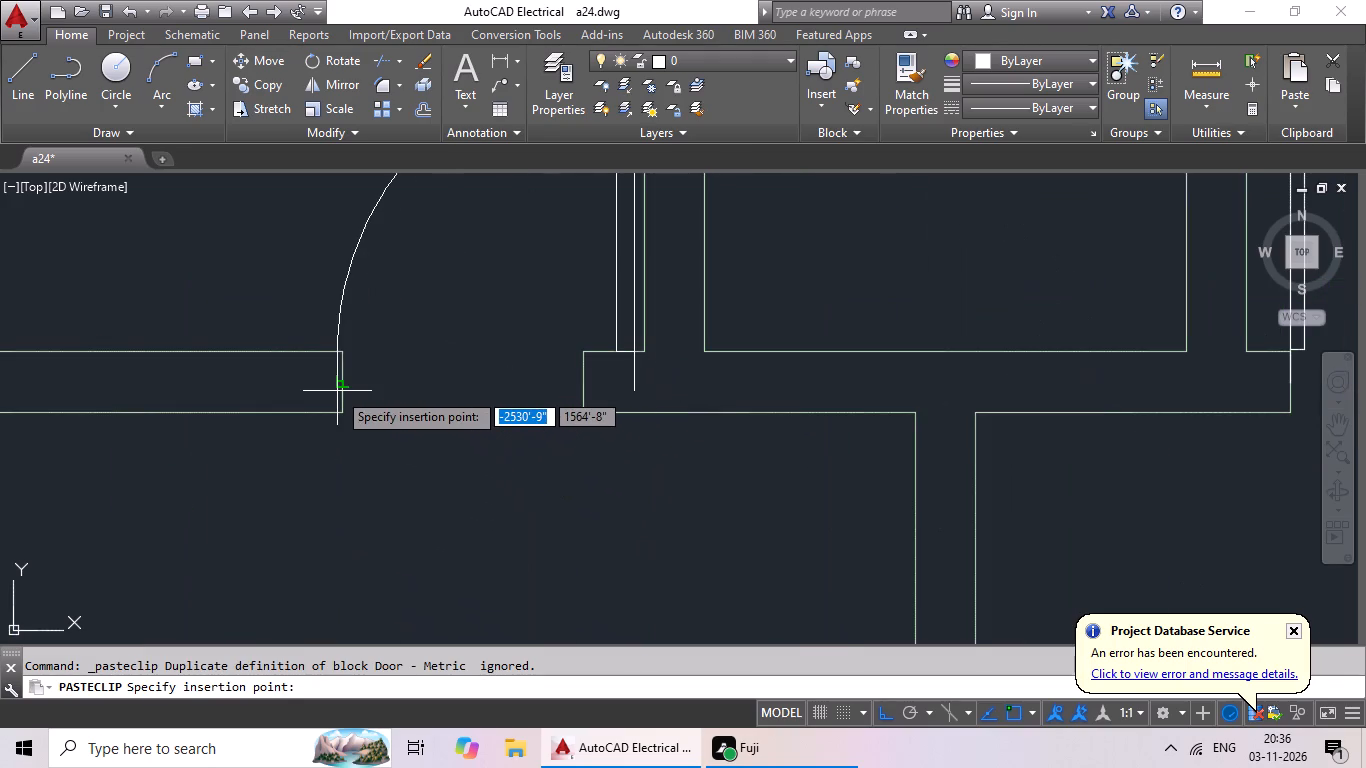
pyautogui.click(344, 380)
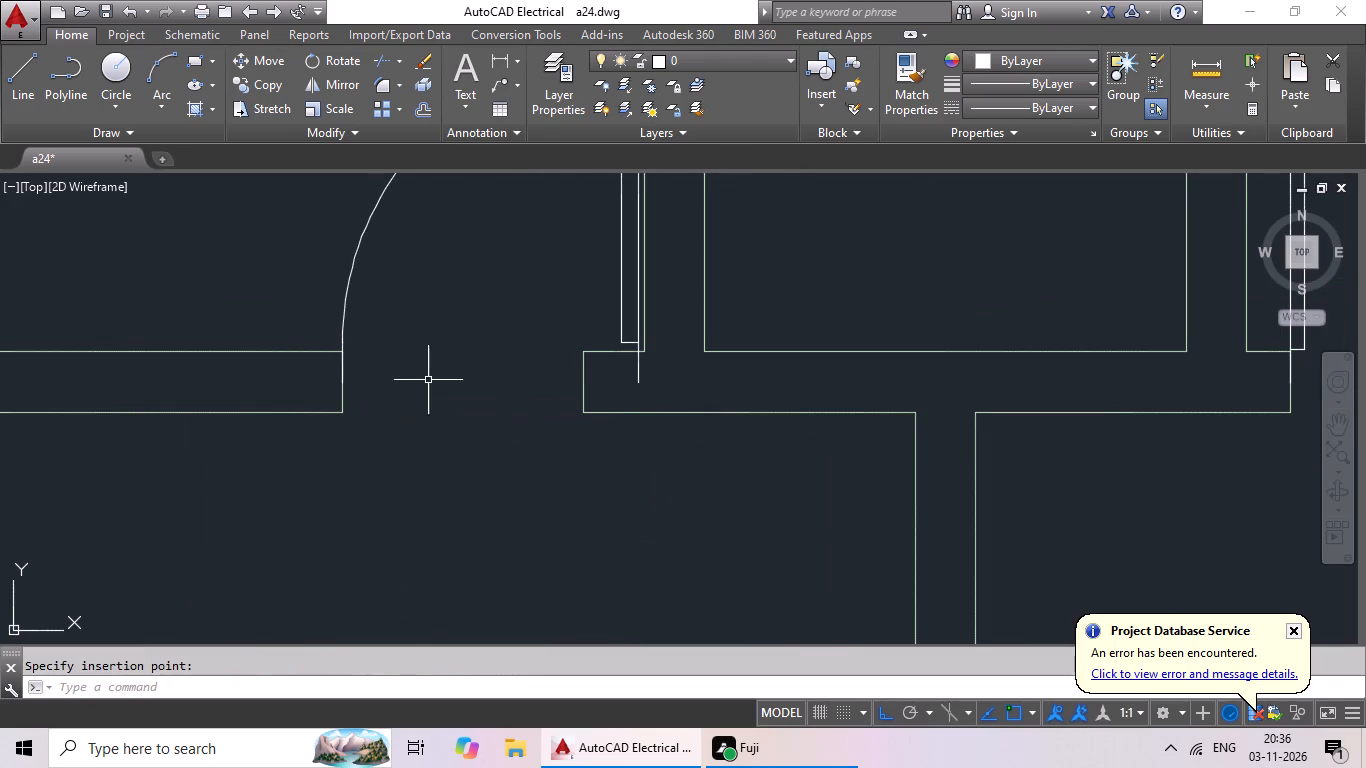
# Scale the door just east of the wall between the apartments by reference from its west jamb point to match the opening width.
pyautogui.scroll(-4, 562, 376)
pyautogui.scroll(4, 579, 374)
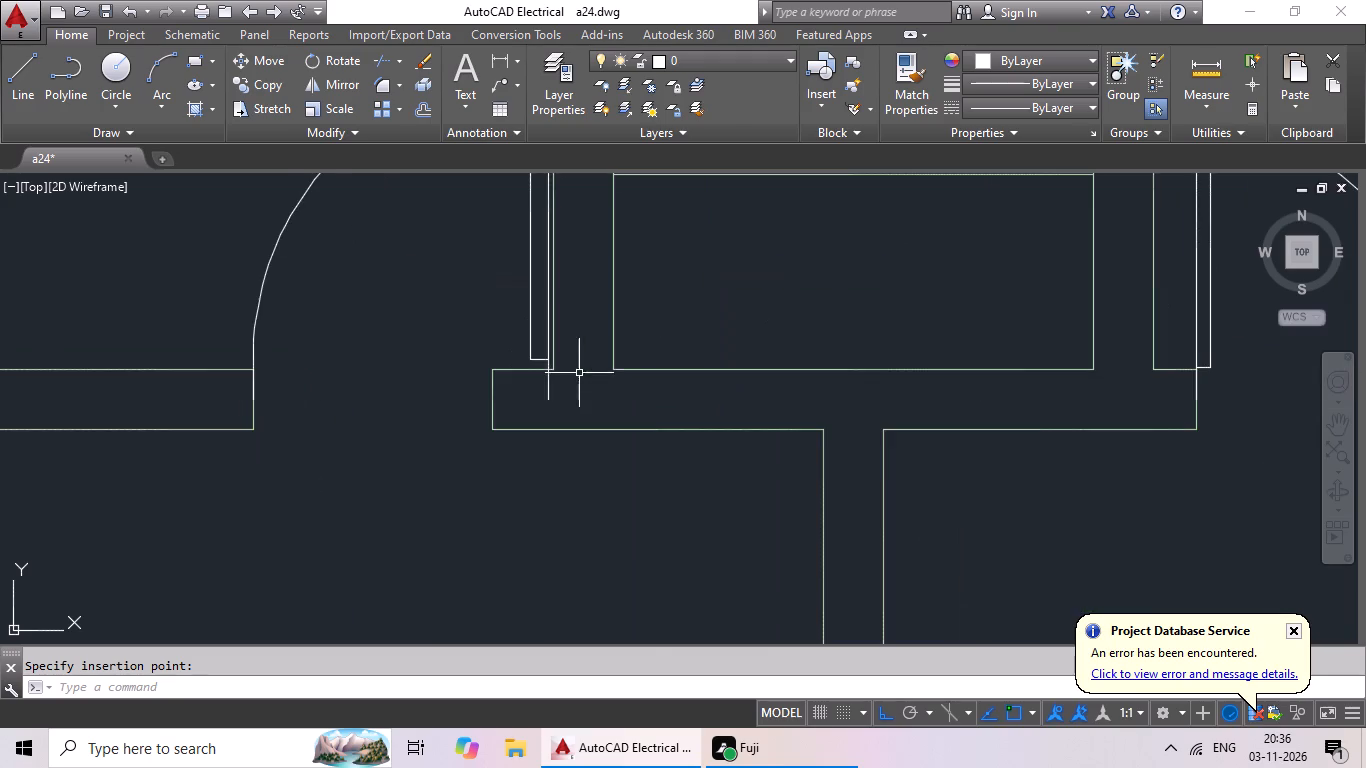
pyautogui.scroll(-4, 552, 356)
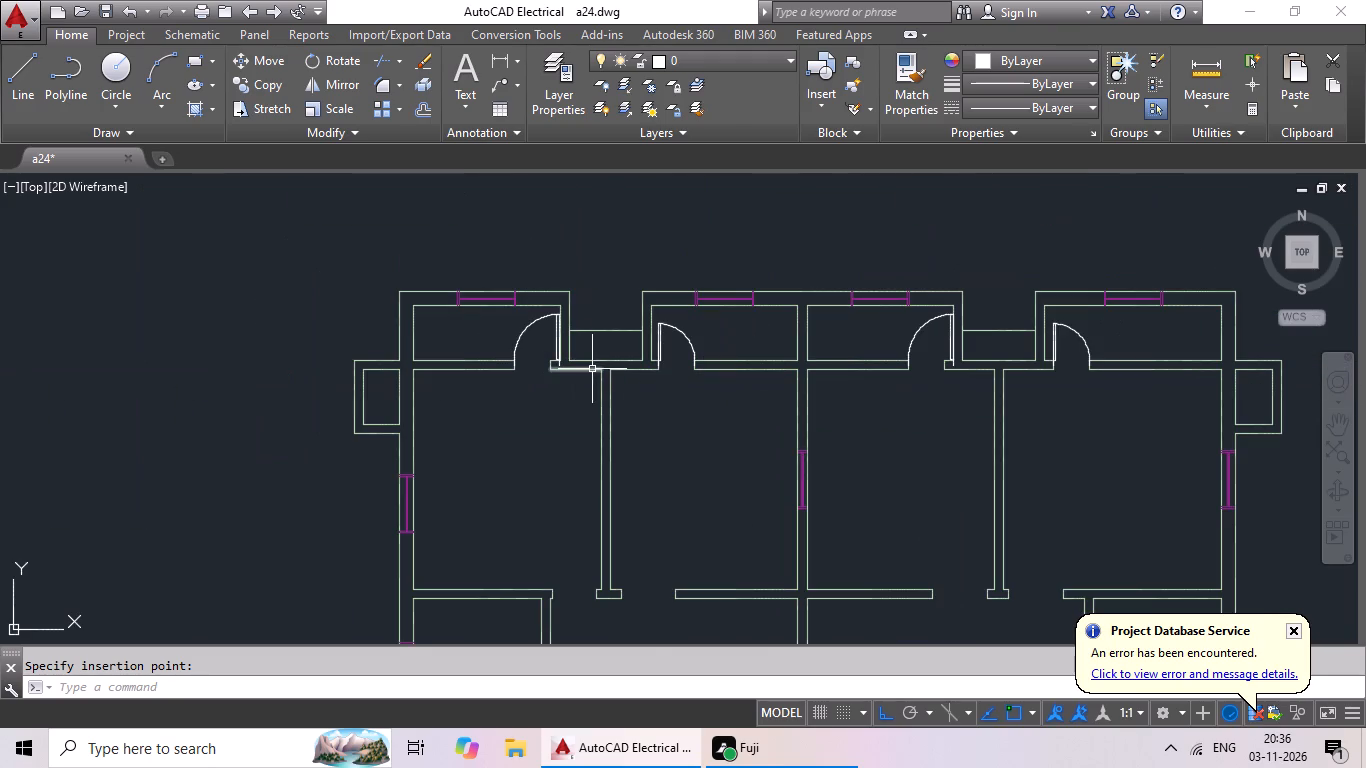
pyautogui.scroll(3, 943, 356)
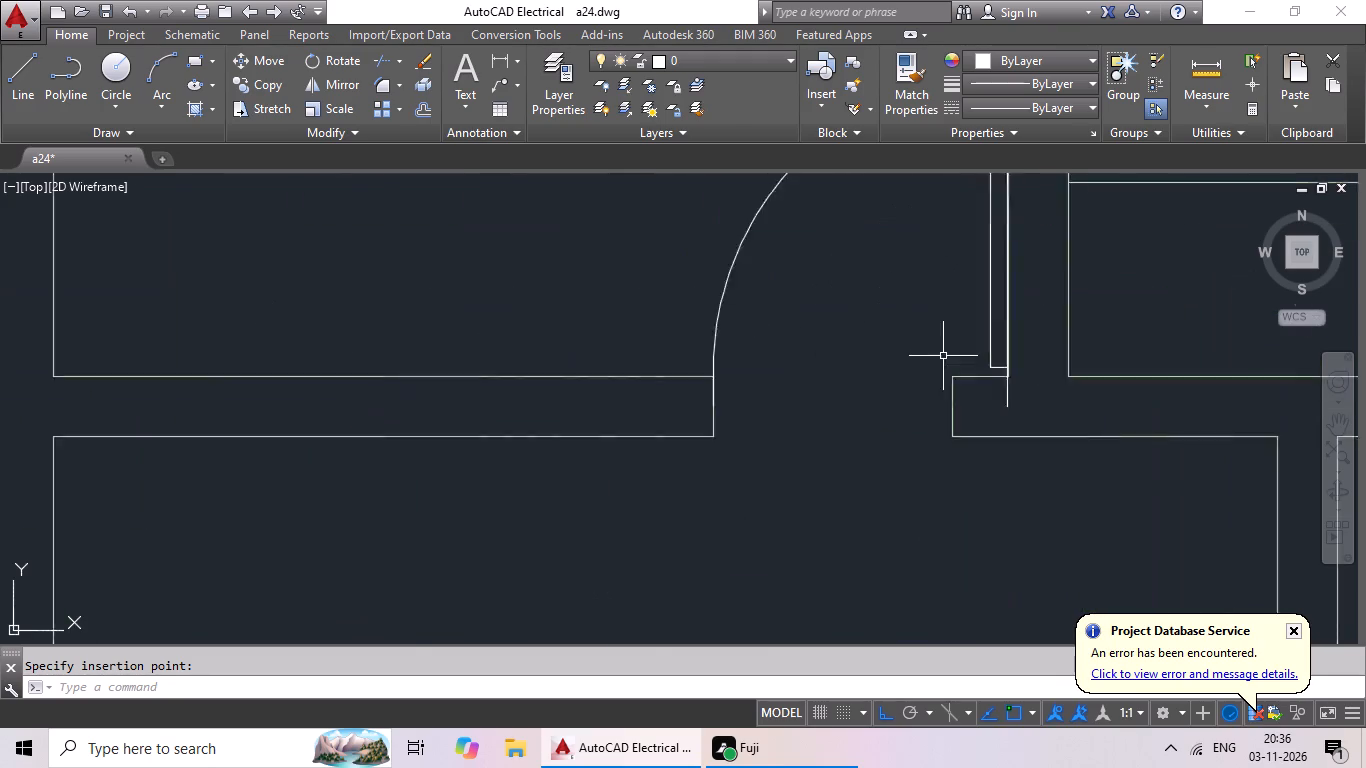
pyautogui.scroll(2, 943, 356)
pyautogui.moveTo(952, 349); pyautogui.dragTo(694, 363, button='middle')
pyautogui.scroll(-2, 689, 352)
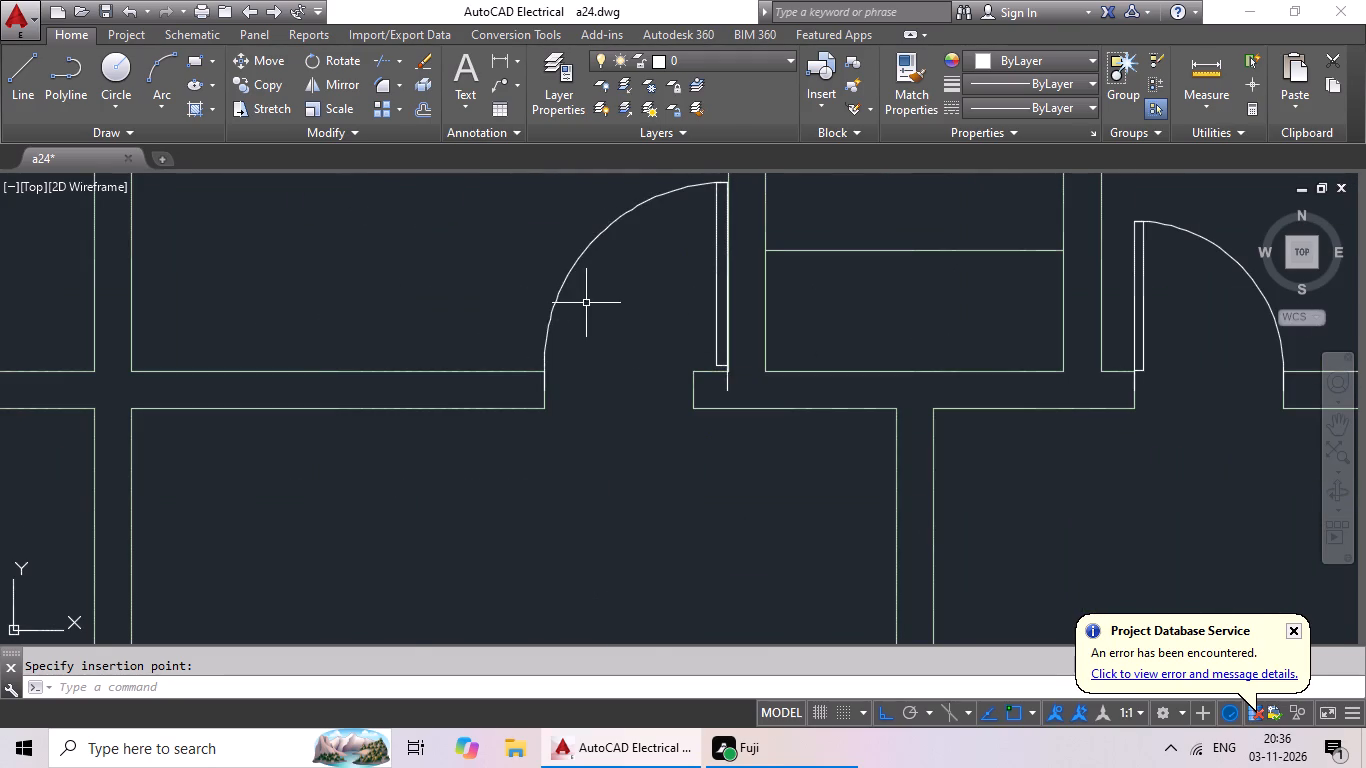
pyautogui.click(550, 321)
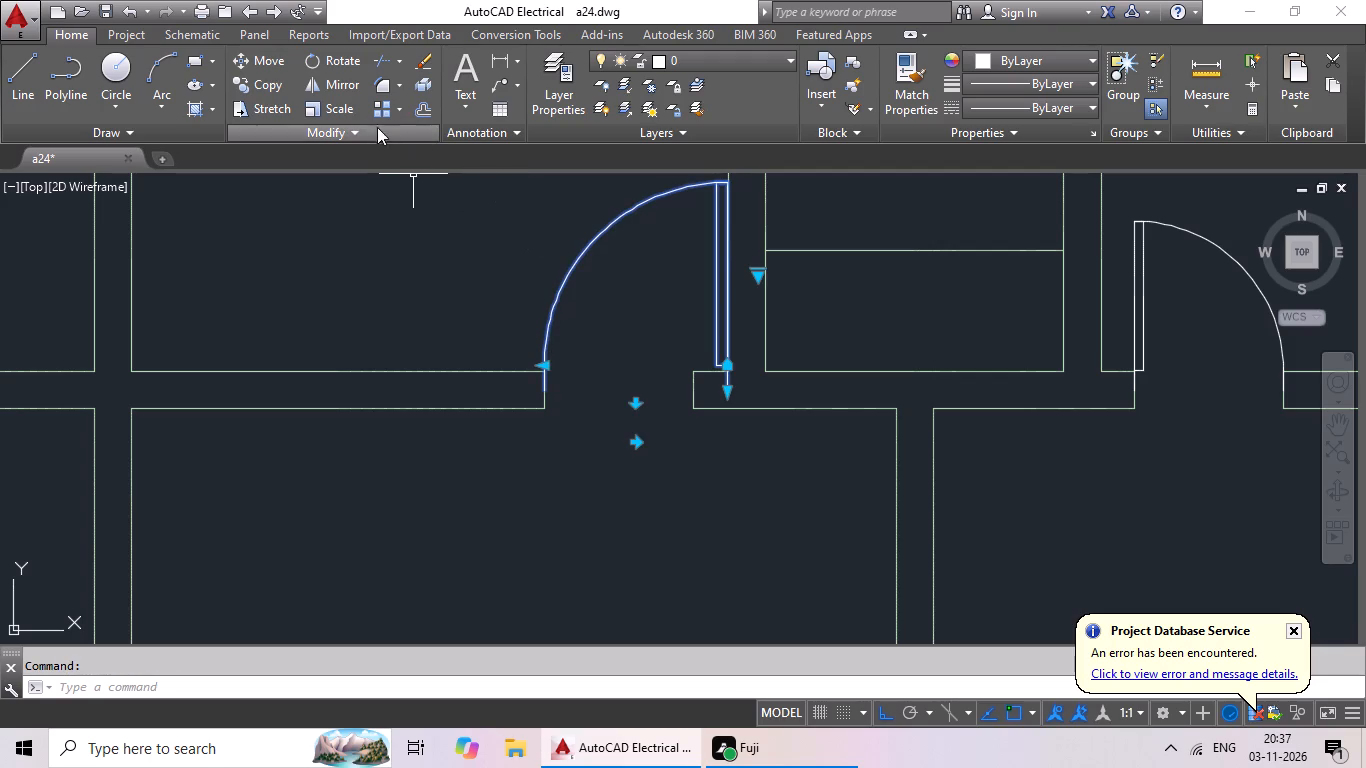
pyautogui.click(309, 106)
pyautogui.scroll(2, 573, 401)
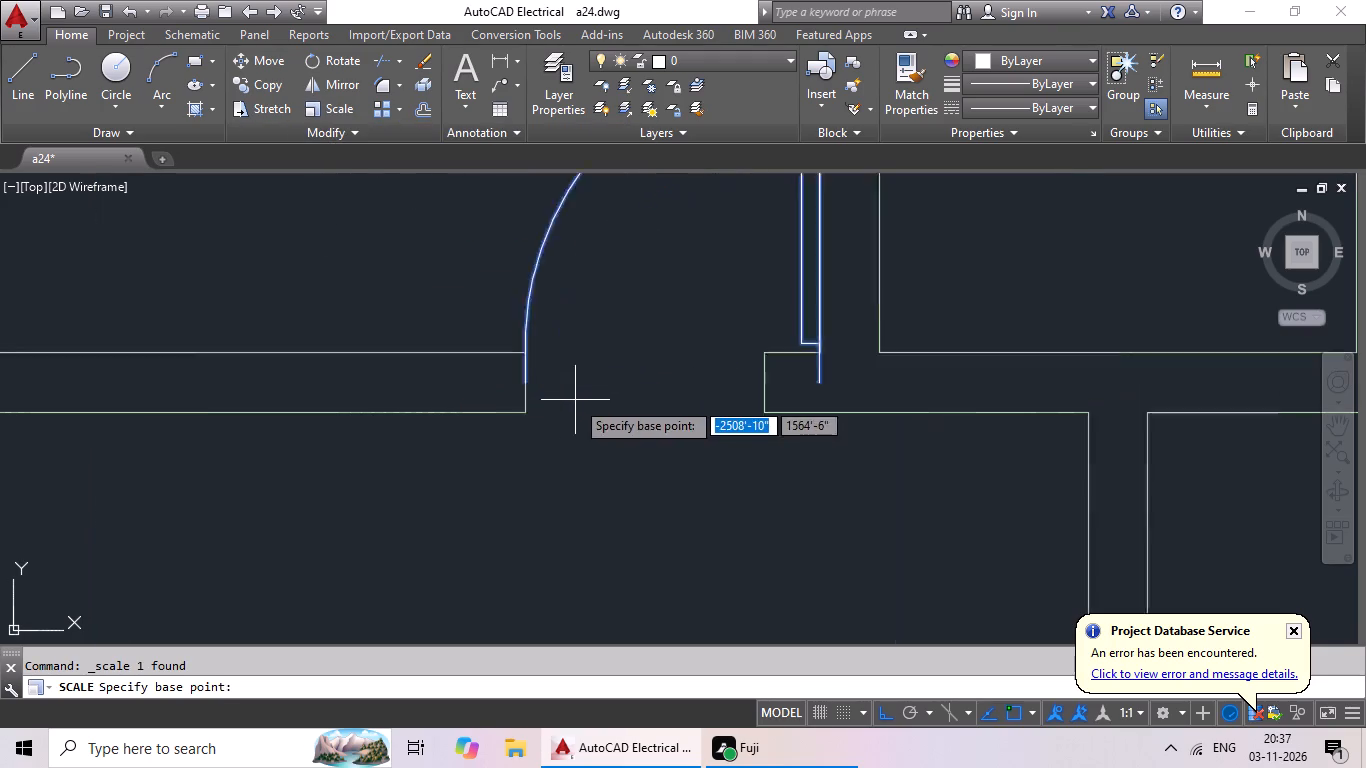
pyautogui.scroll(1, 575, 400)
pyautogui.moveTo(447, 361); pyautogui.dragTo(465, 365)
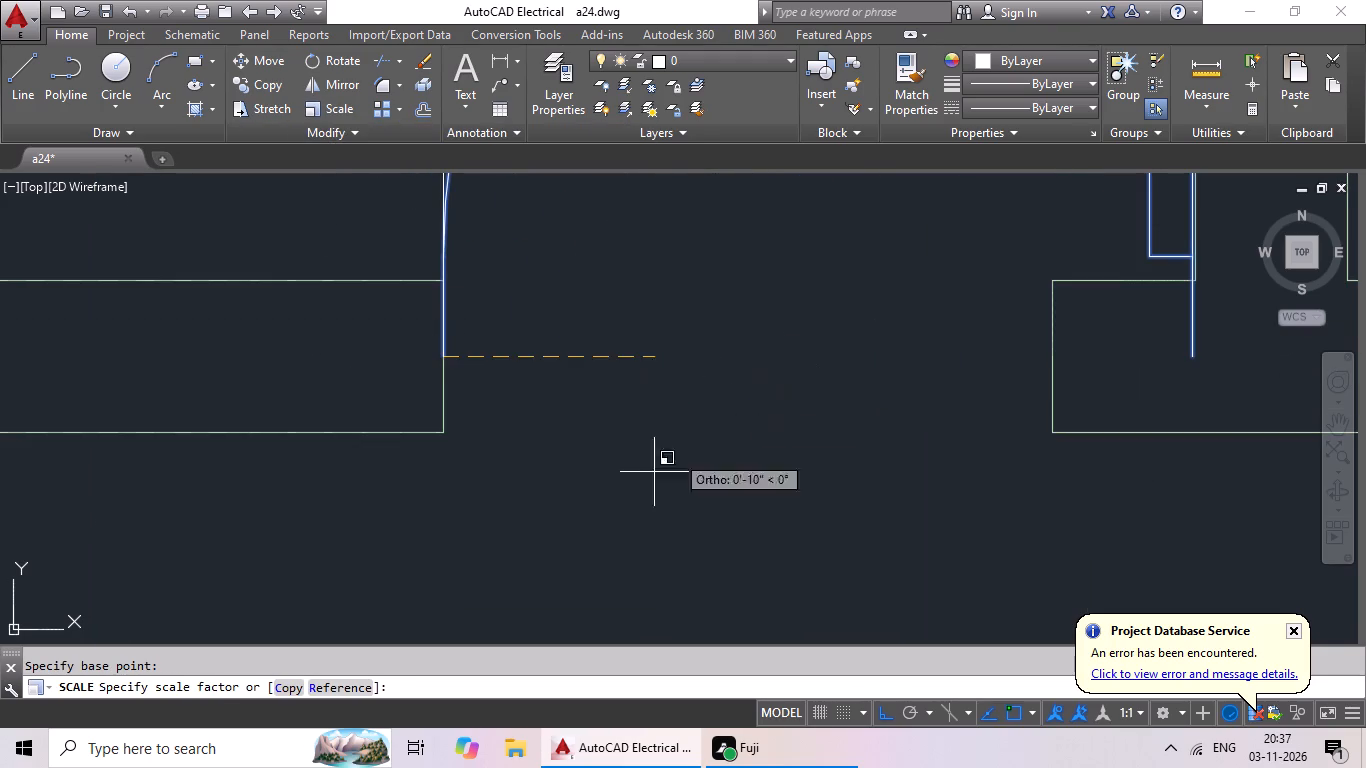
pyautogui.click(347, 679)
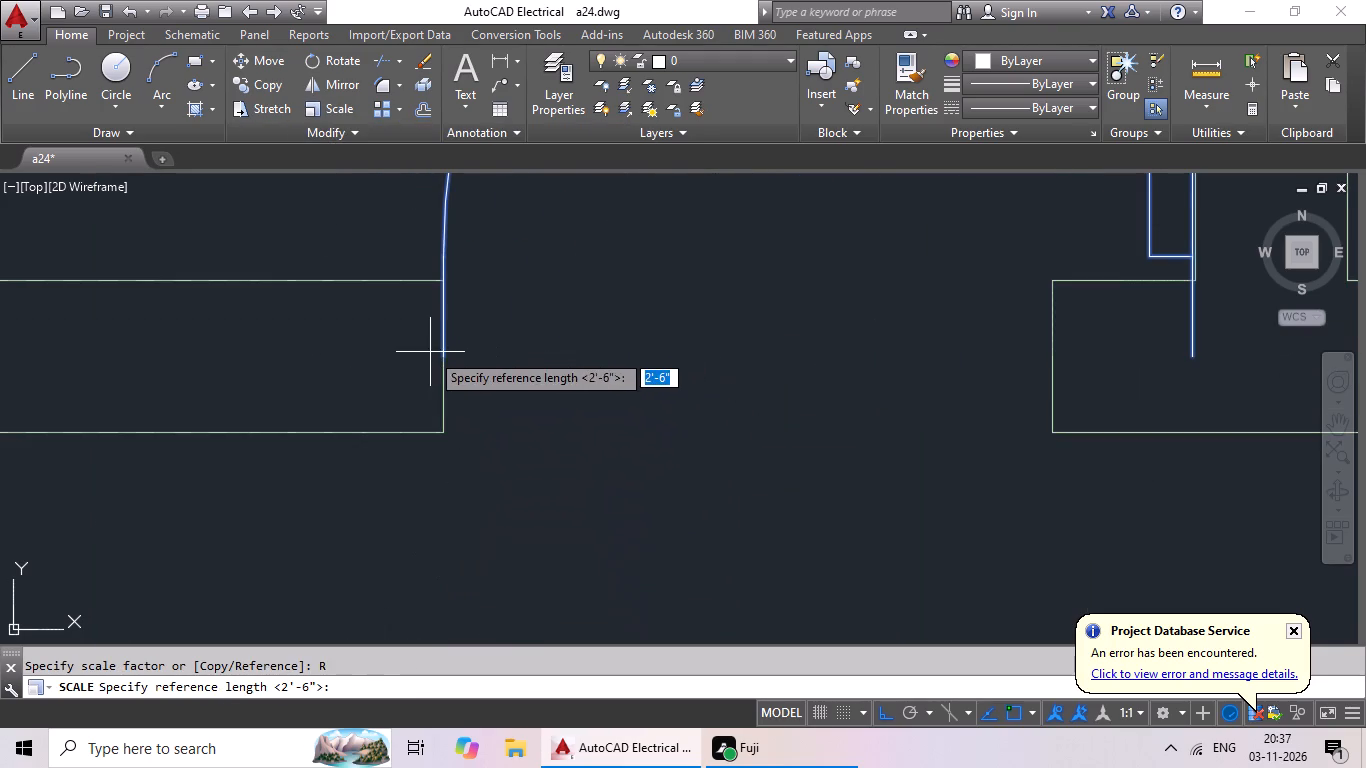
pyautogui.moveTo(441, 355); pyautogui.dragTo(466, 359)
pyautogui.scroll(-3, 710, 390)
pyautogui.moveTo(710, 390); pyautogui.dragTo(615, 447, button='middle')
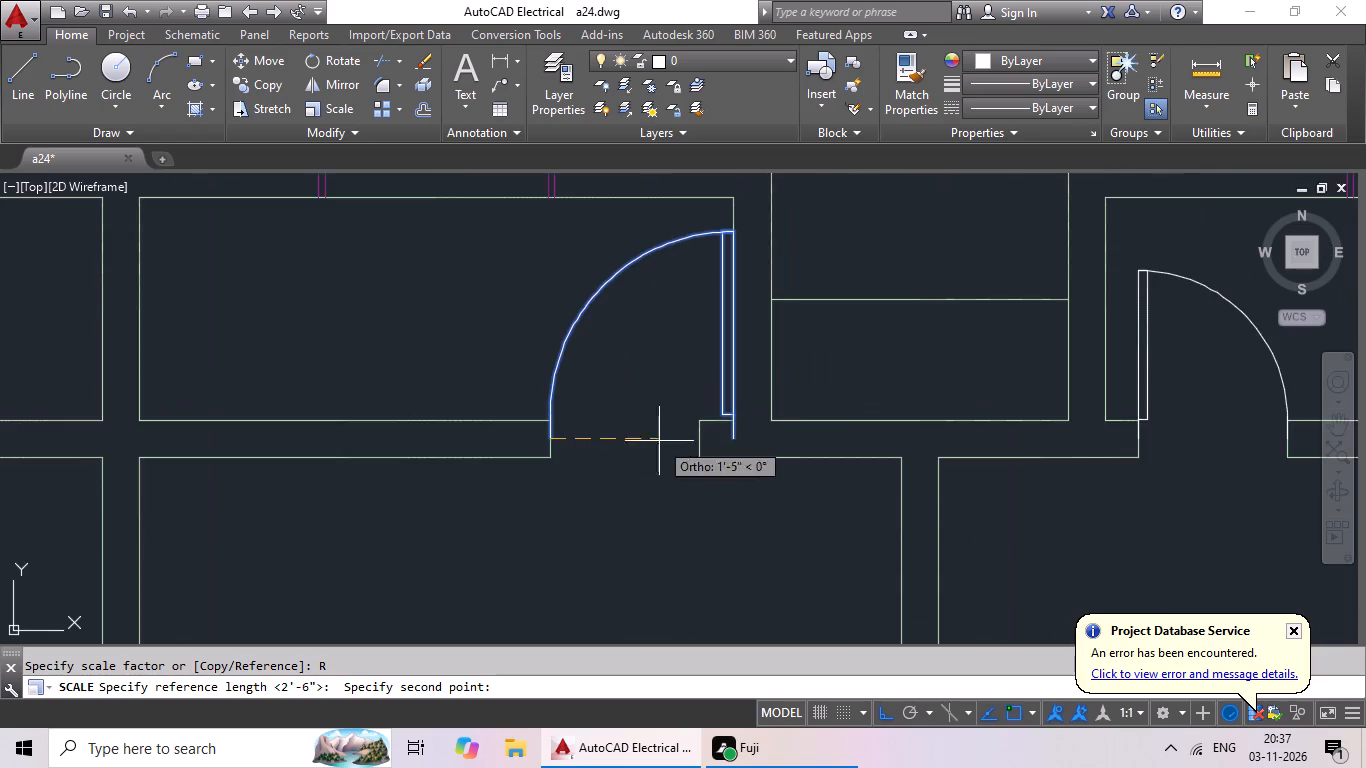
pyautogui.scroll(4, 726, 438)
pyautogui.click(785, 457)
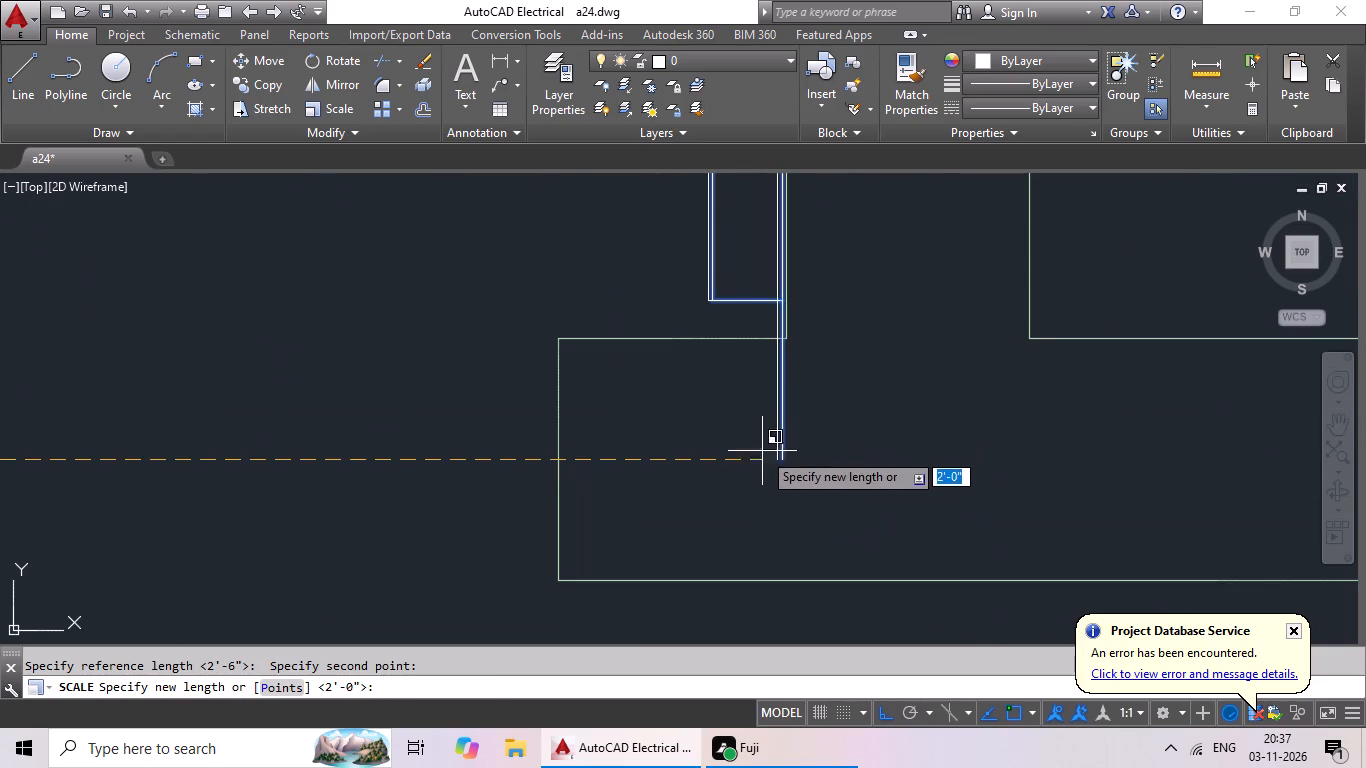
pyautogui.click(557, 465)
# Scale the westernmost northern door by reference from its west jamb point so its width matches the wall opening.
pyautogui.scroll(-5, 624, 475)
pyautogui.moveTo(557, 527); pyautogui.dragTo(600, 530, button='middle')
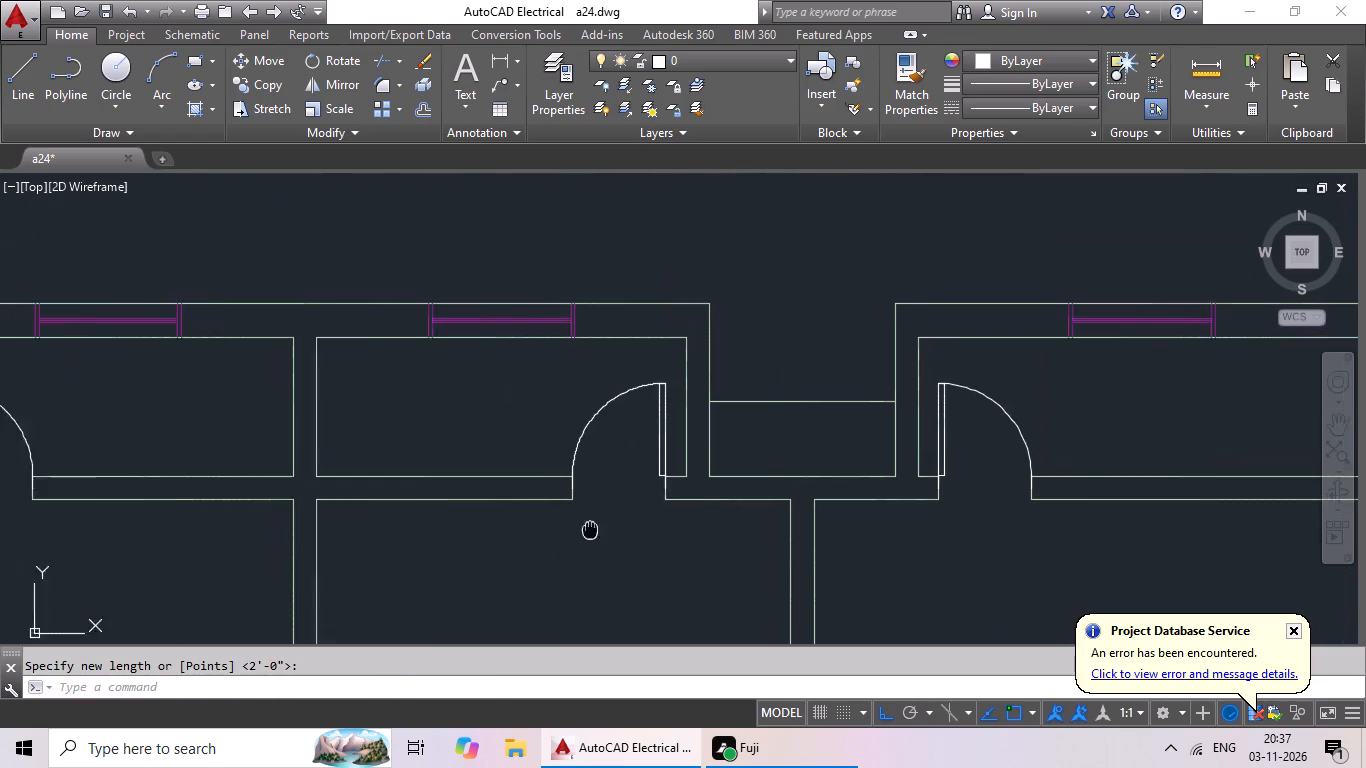
pyautogui.moveTo(600, 530); pyautogui.dragTo(901, 511, button='middle')
pyautogui.scroll(-1, 672, 518)
pyautogui.moveTo(672, 518); pyautogui.dragTo(927, 516, button='middle')
pyautogui.scroll(3, 521, 456)
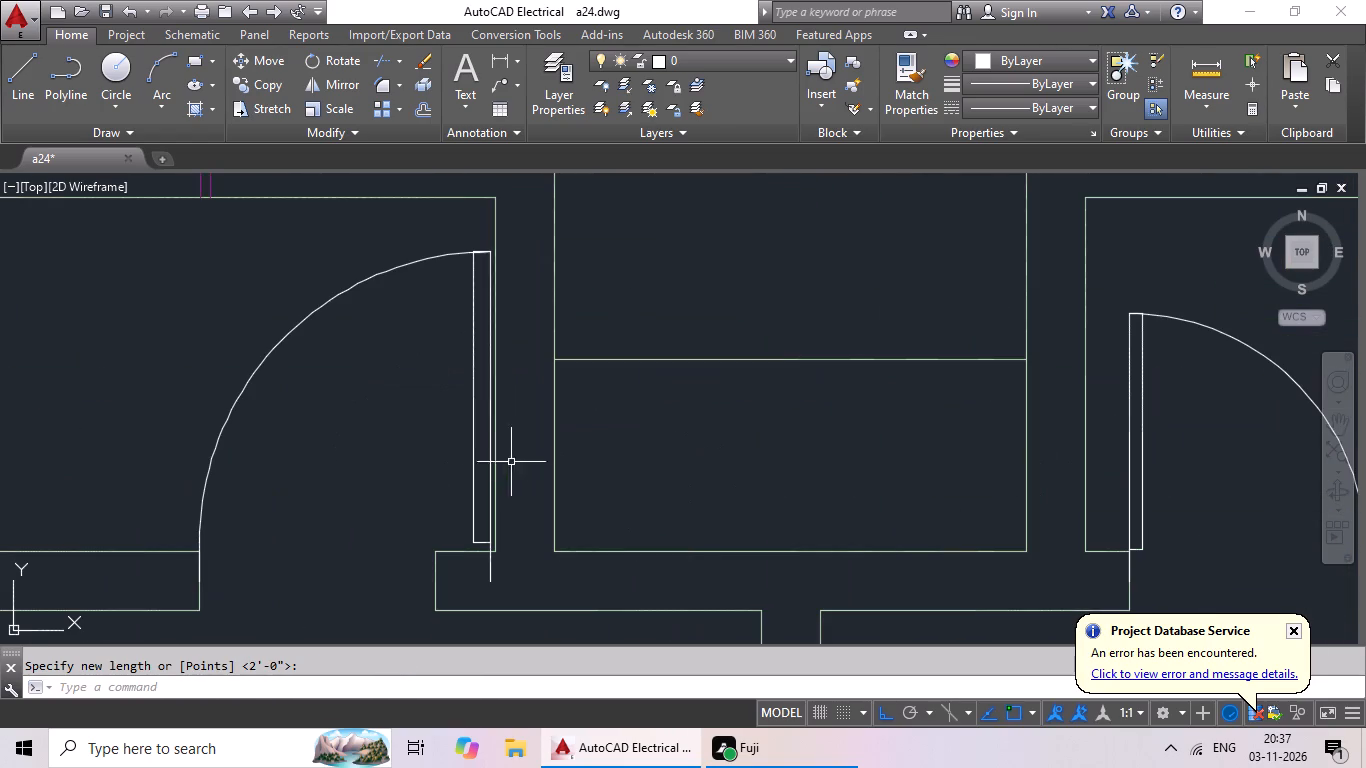
pyautogui.click(211, 462)
pyautogui.click(326, 111)
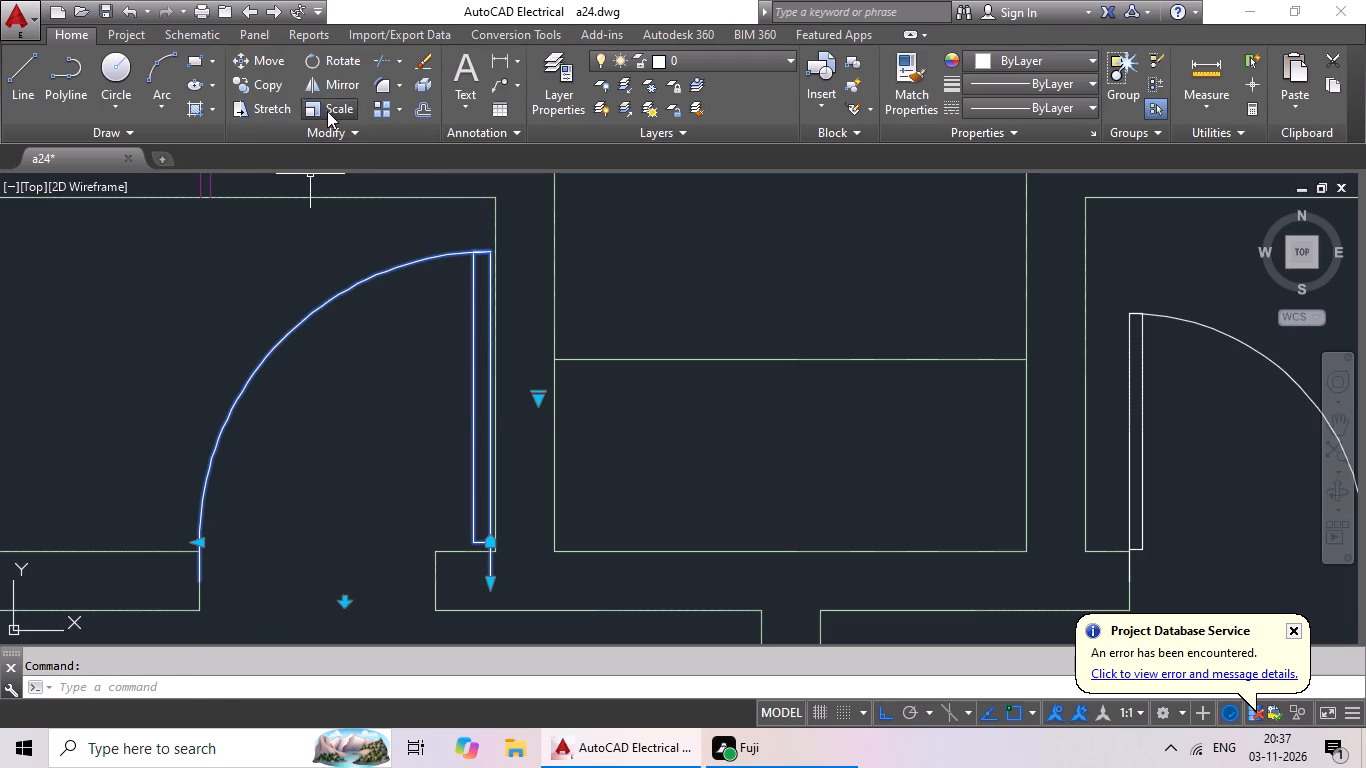
pyautogui.moveTo(373, 337); pyautogui.dragTo(425, 221, button='middle')
pyautogui.scroll(3, 296, 466)
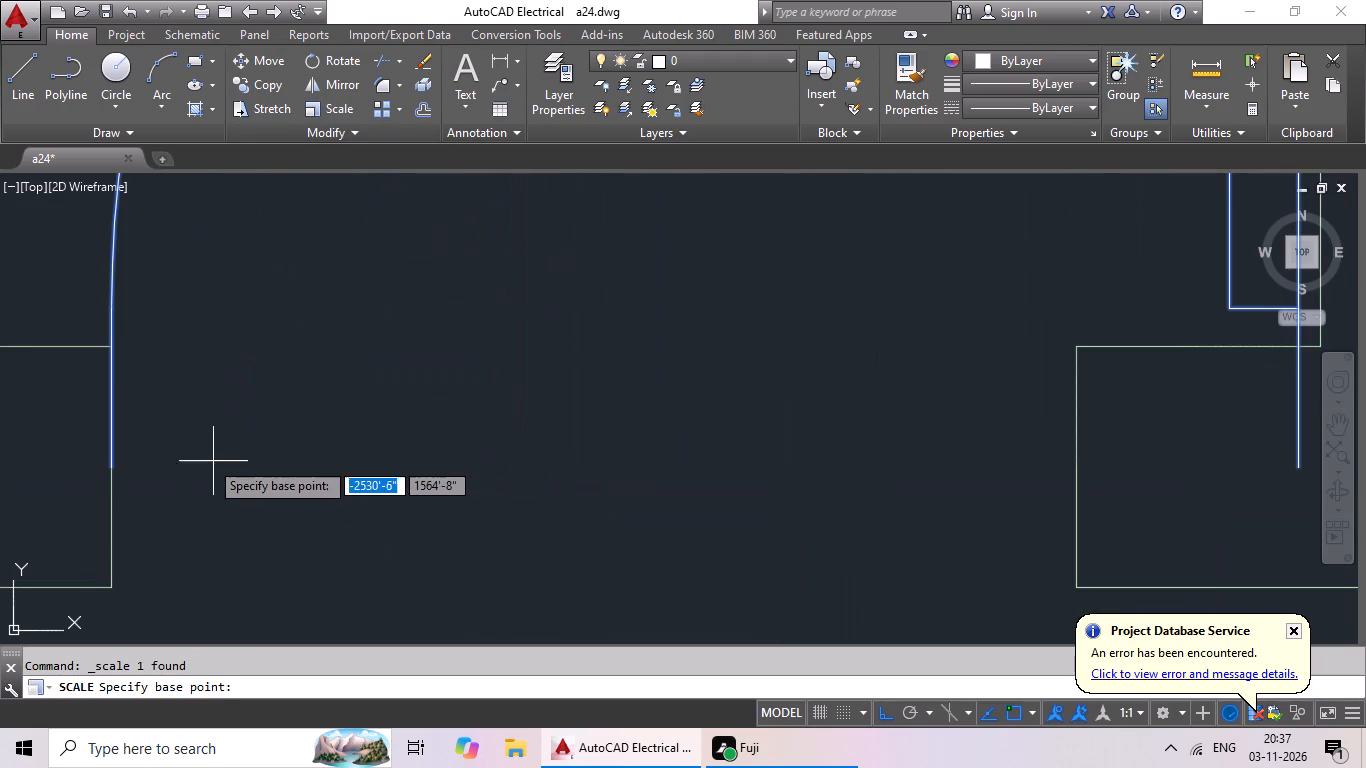
pyautogui.click(109, 467)
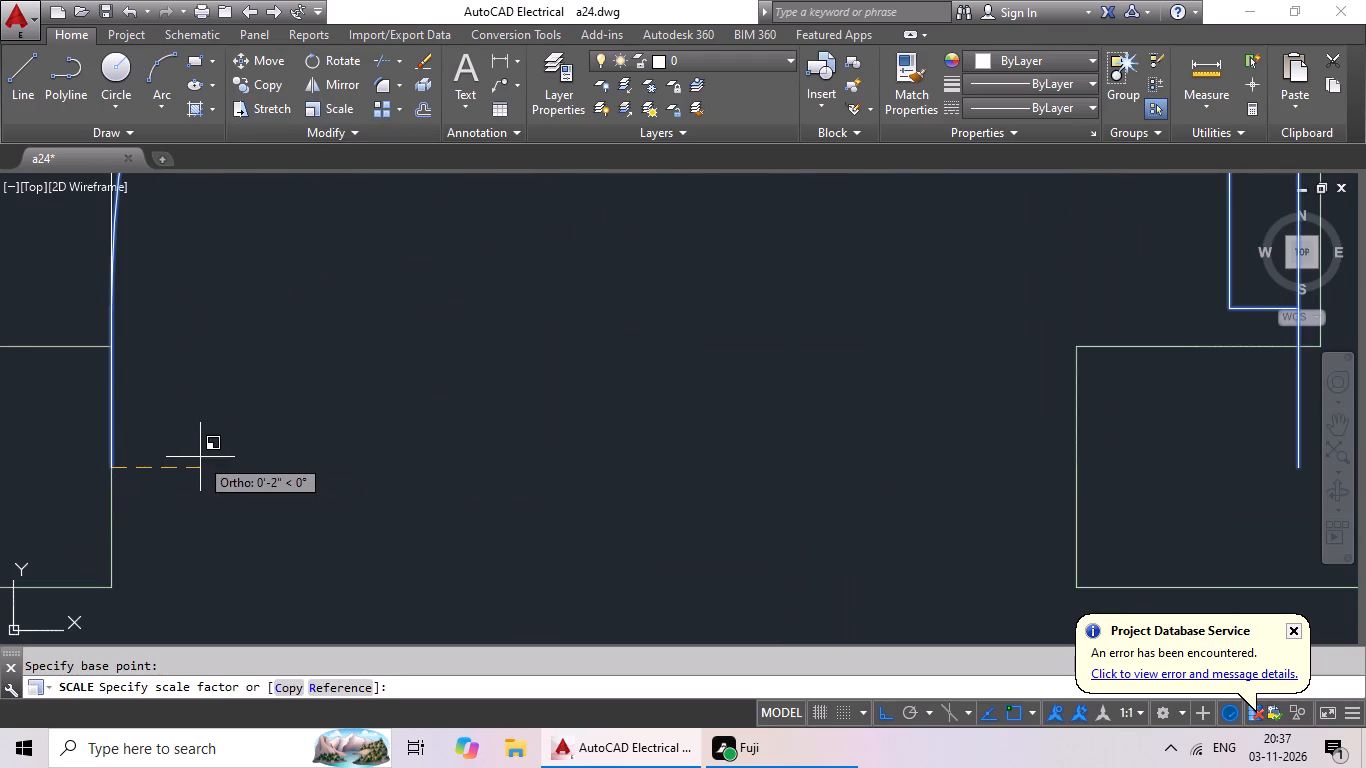
pyautogui.click(324, 687)
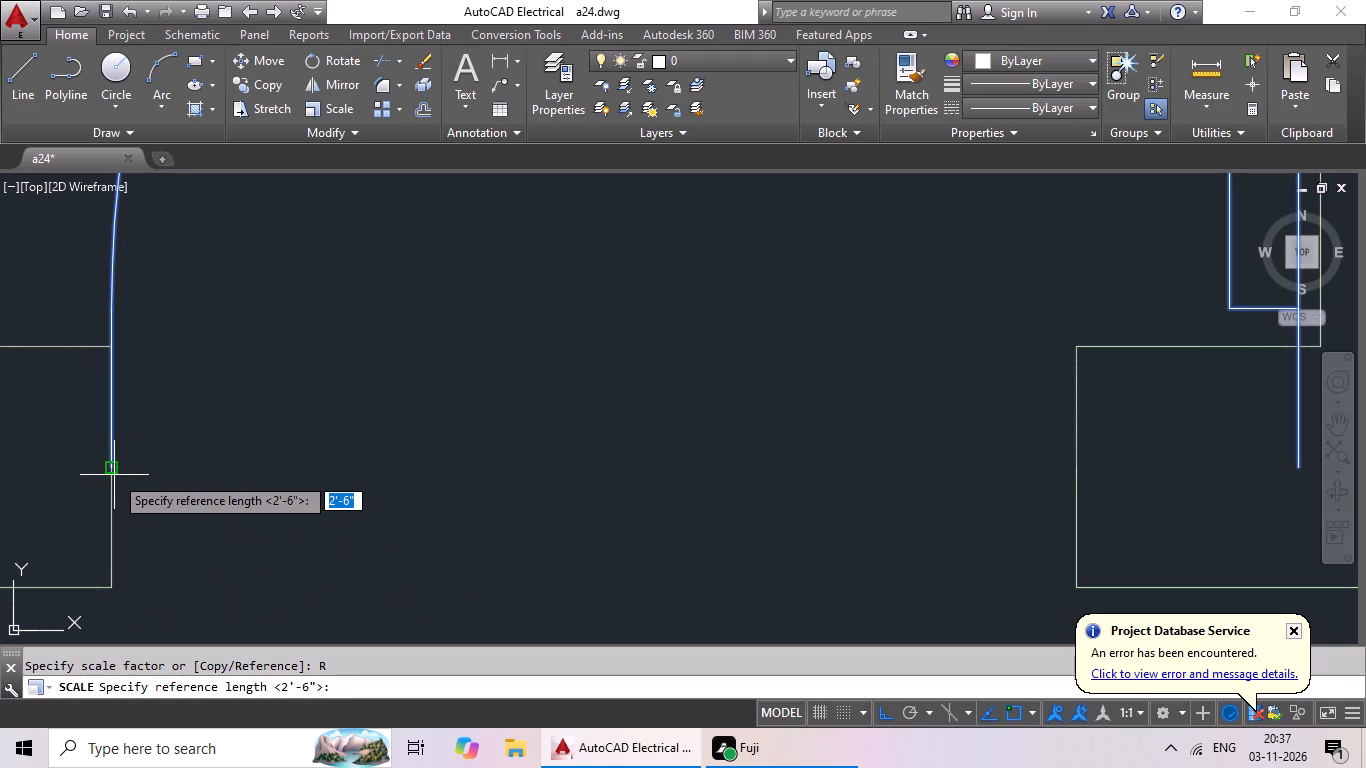
pyautogui.click(114, 471)
pyautogui.scroll(-2, 557, 460)
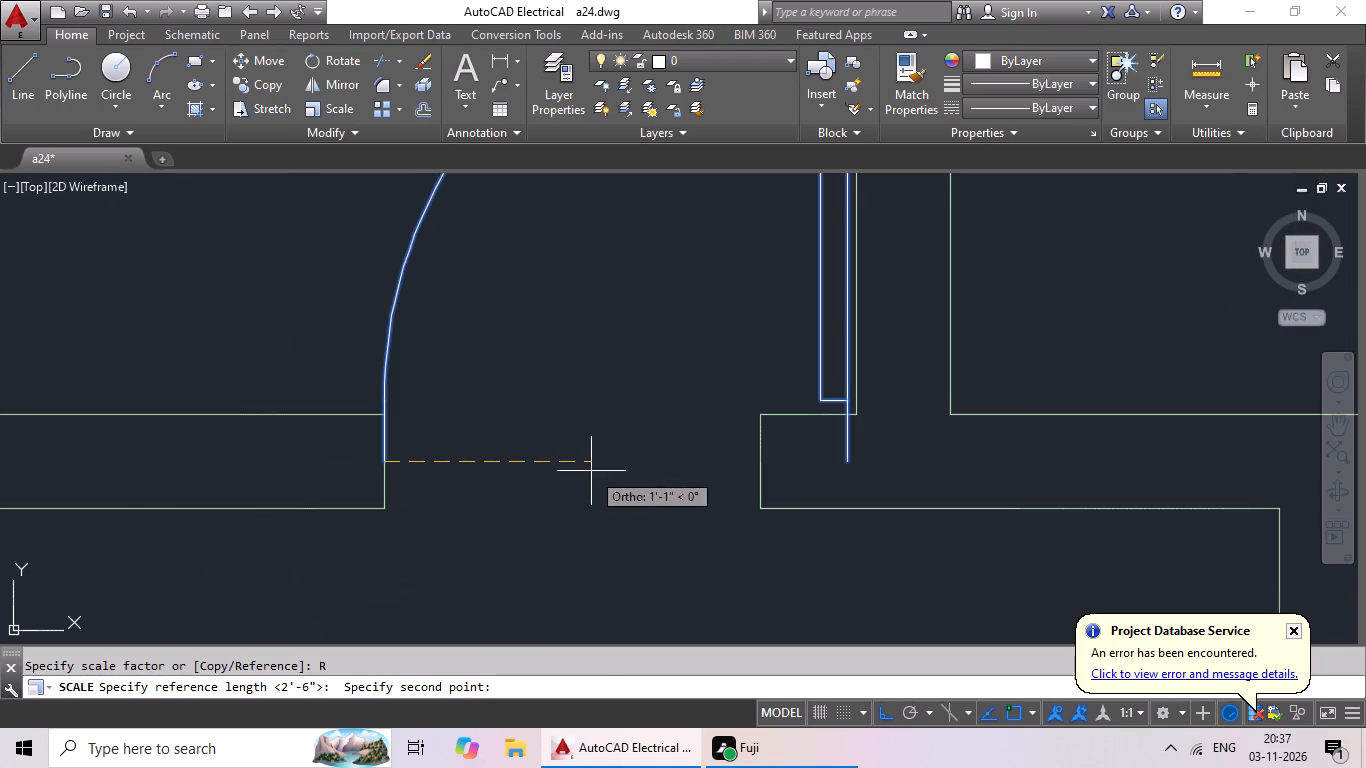
pyautogui.moveTo(591, 471); pyautogui.dragTo(387, 512, button='middle')
pyautogui.click(646, 502)
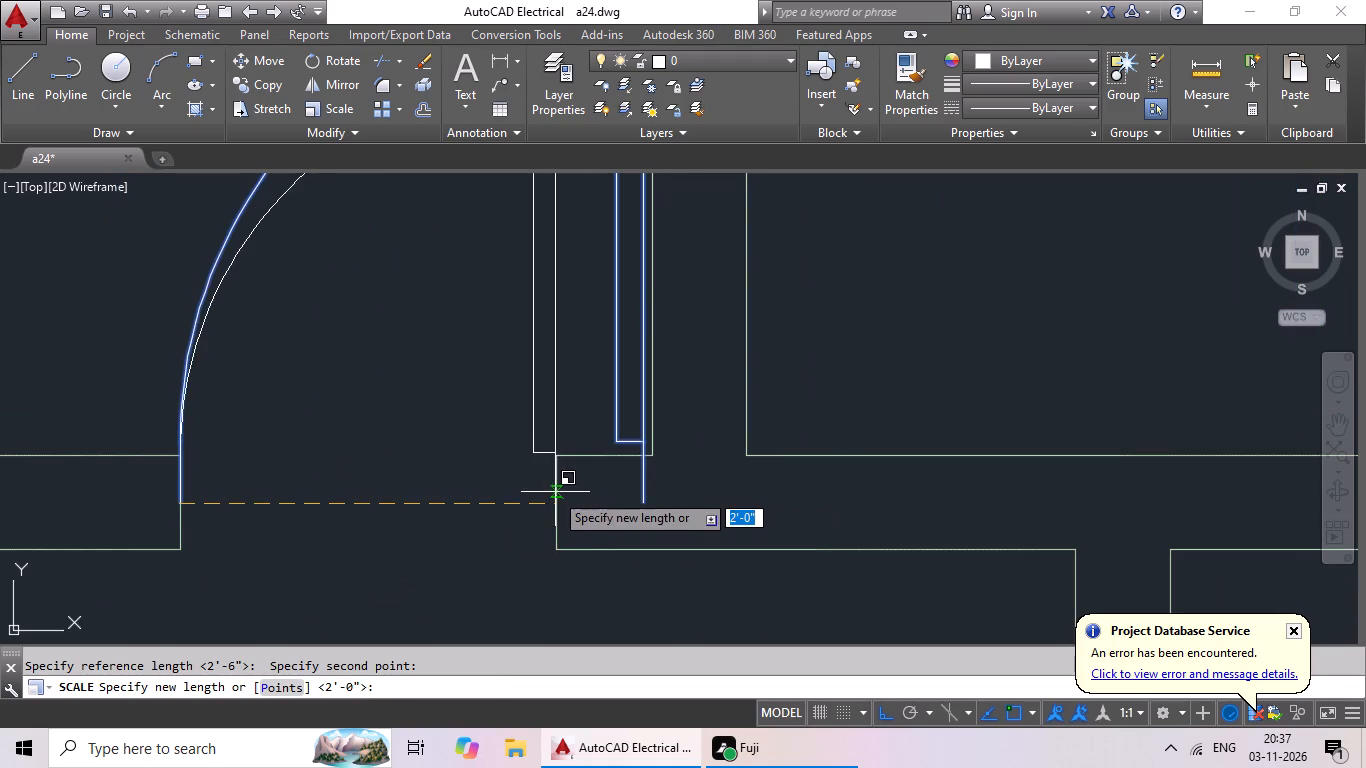
pyautogui.click(558, 503)
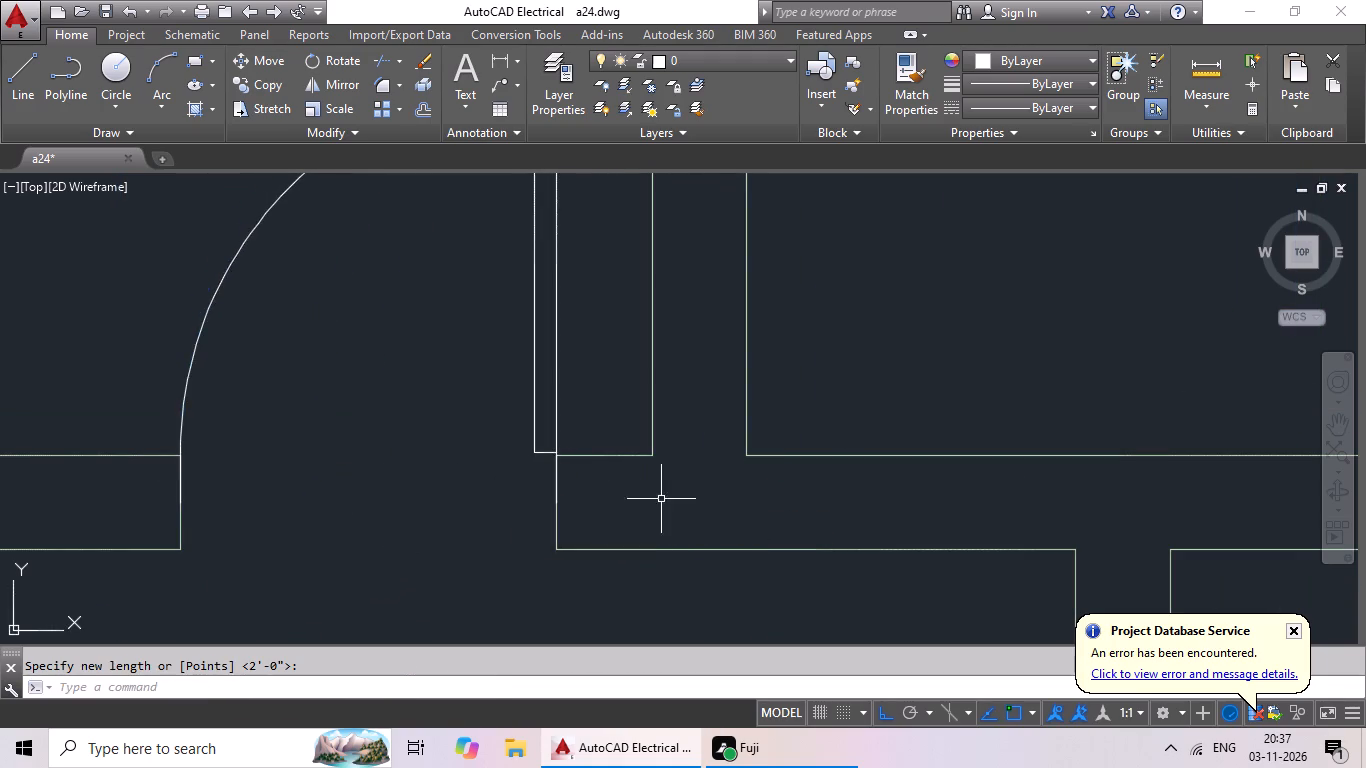
# Copy the scaled westernmost door and paste it at the west jamb of the opening in the northwest room's south wall.
pyautogui.scroll(-6, 670, 497)
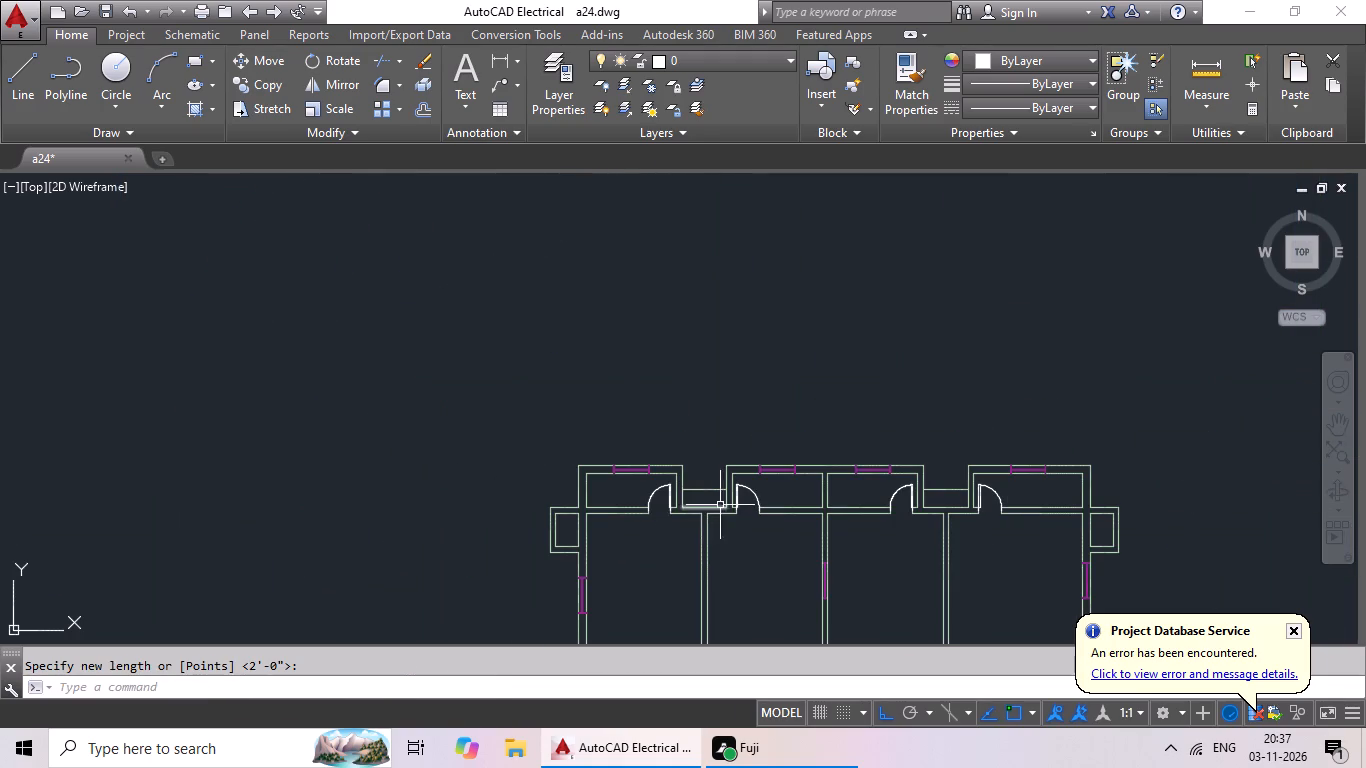
pyautogui.moveTo(754, 525); pyautogui.dragTo(783, 340, button='middle')
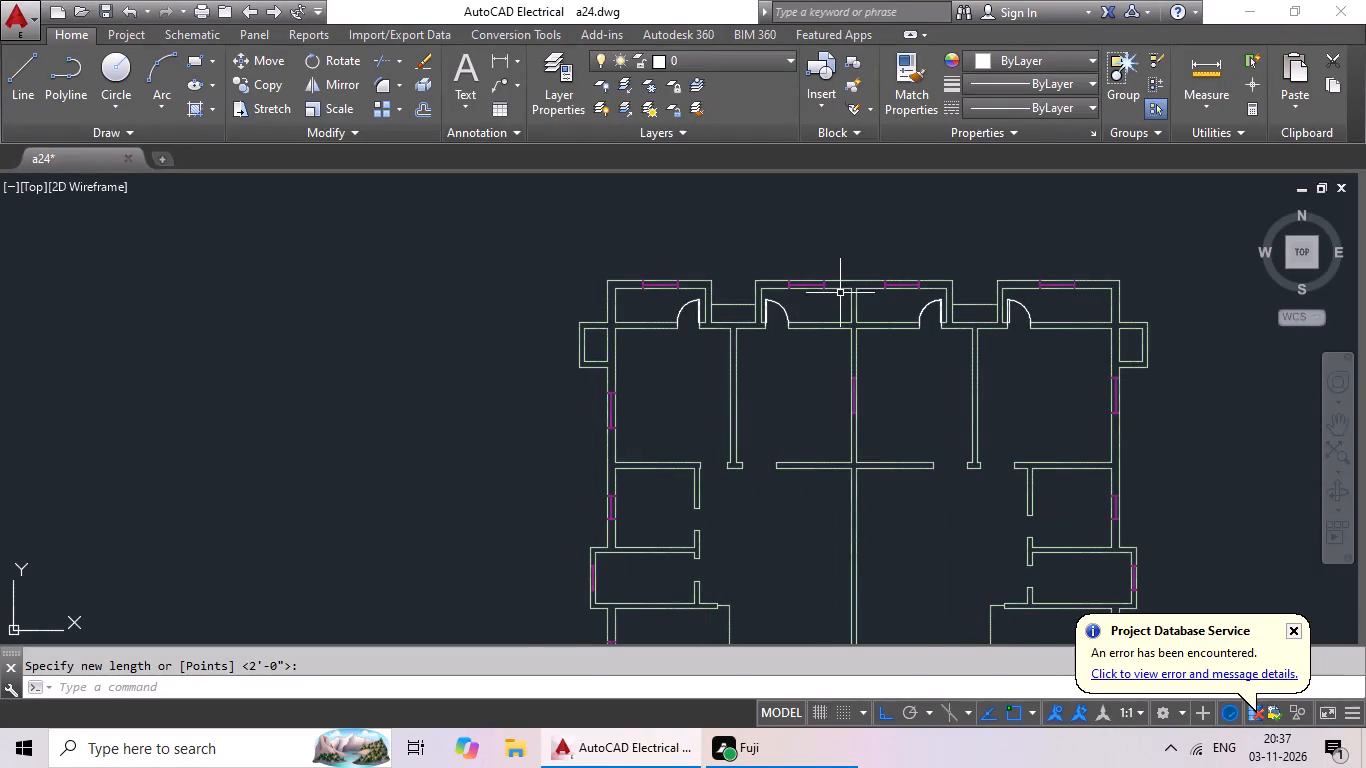
pyautogui.scroll(-1, 840, 293)
pyautogui.moveTo(825, 293); pyautogui.dragTo(667, 333, button='middle')
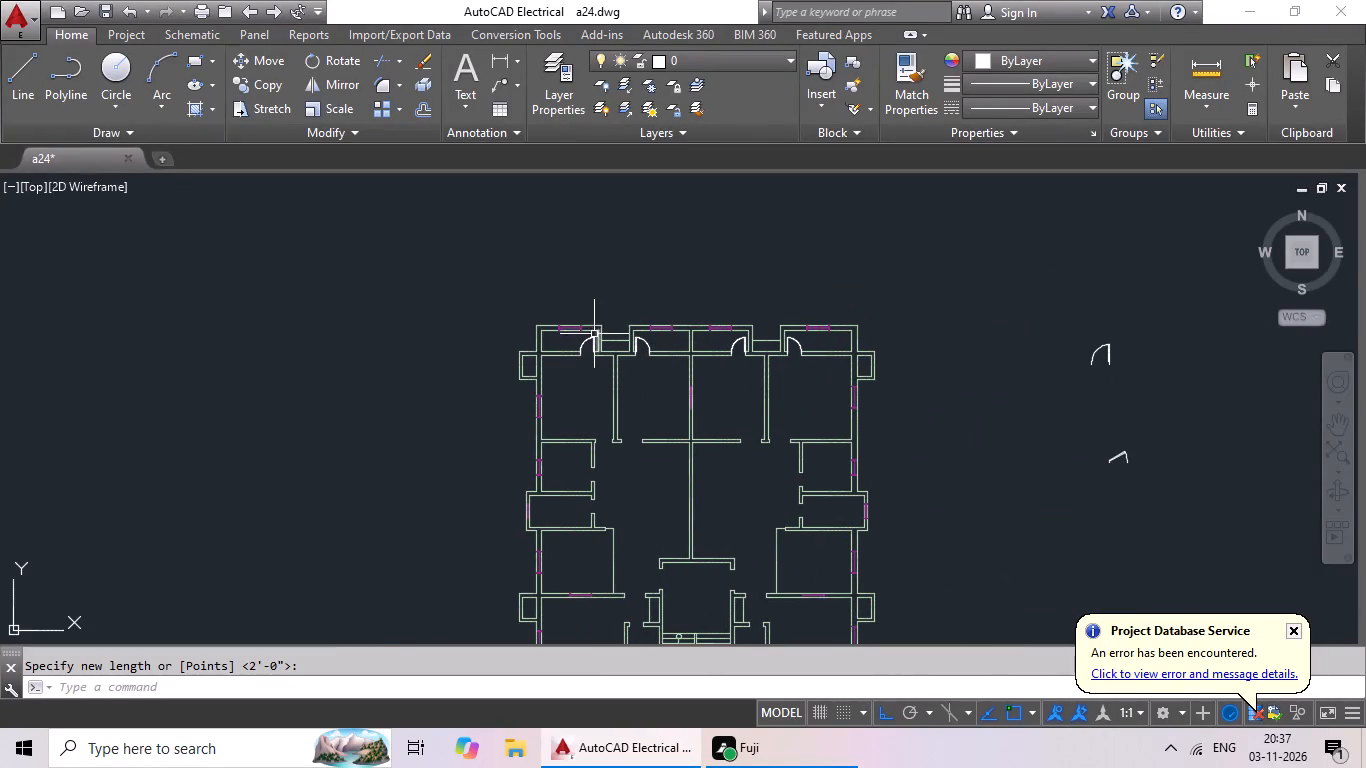
pyautogui.scroll(3, 590, 342)
pyautogui.click(599, 336)
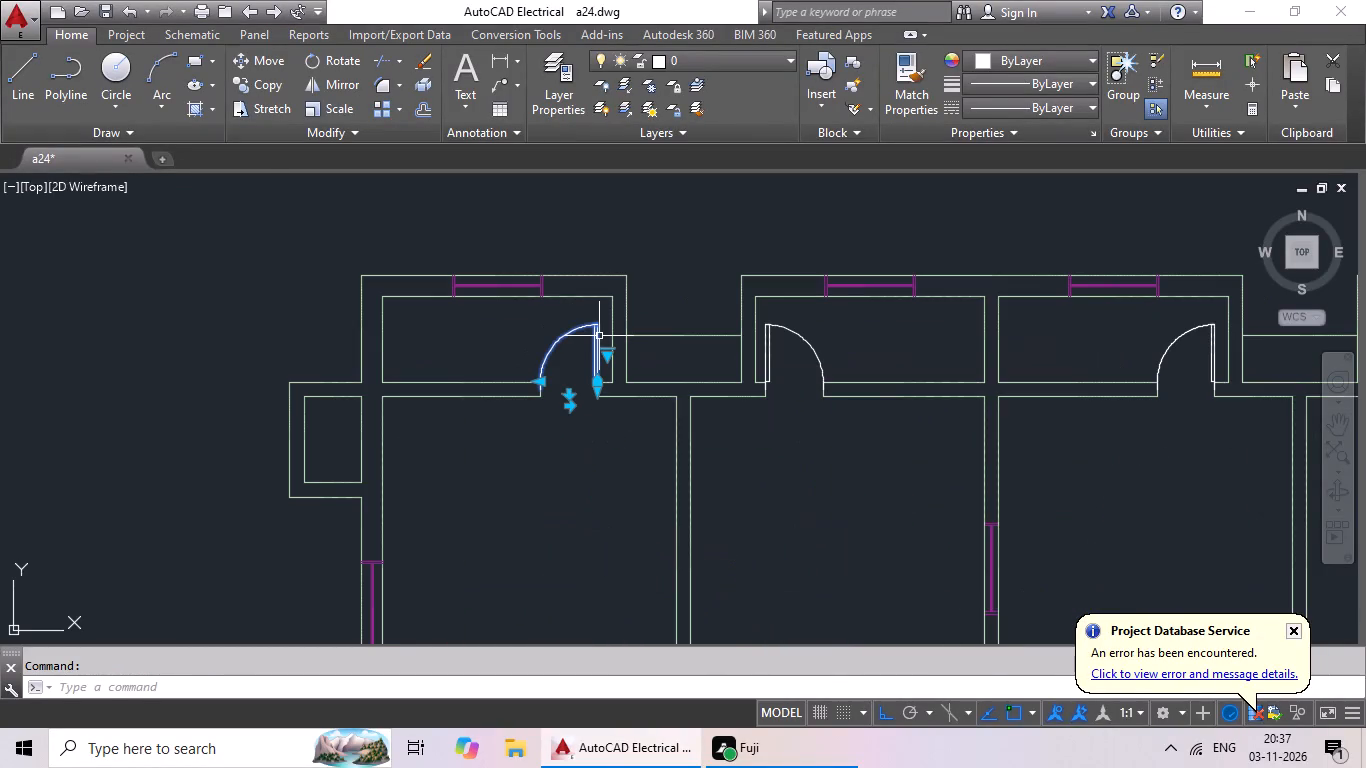
pyautogui.hotkey('ctrl', 'c')
pyautogui.hotkey('ctrl', 'v')
pyautogui.moveTo(629, 498); pyautogui.dragTo(618, 293, button='middle')
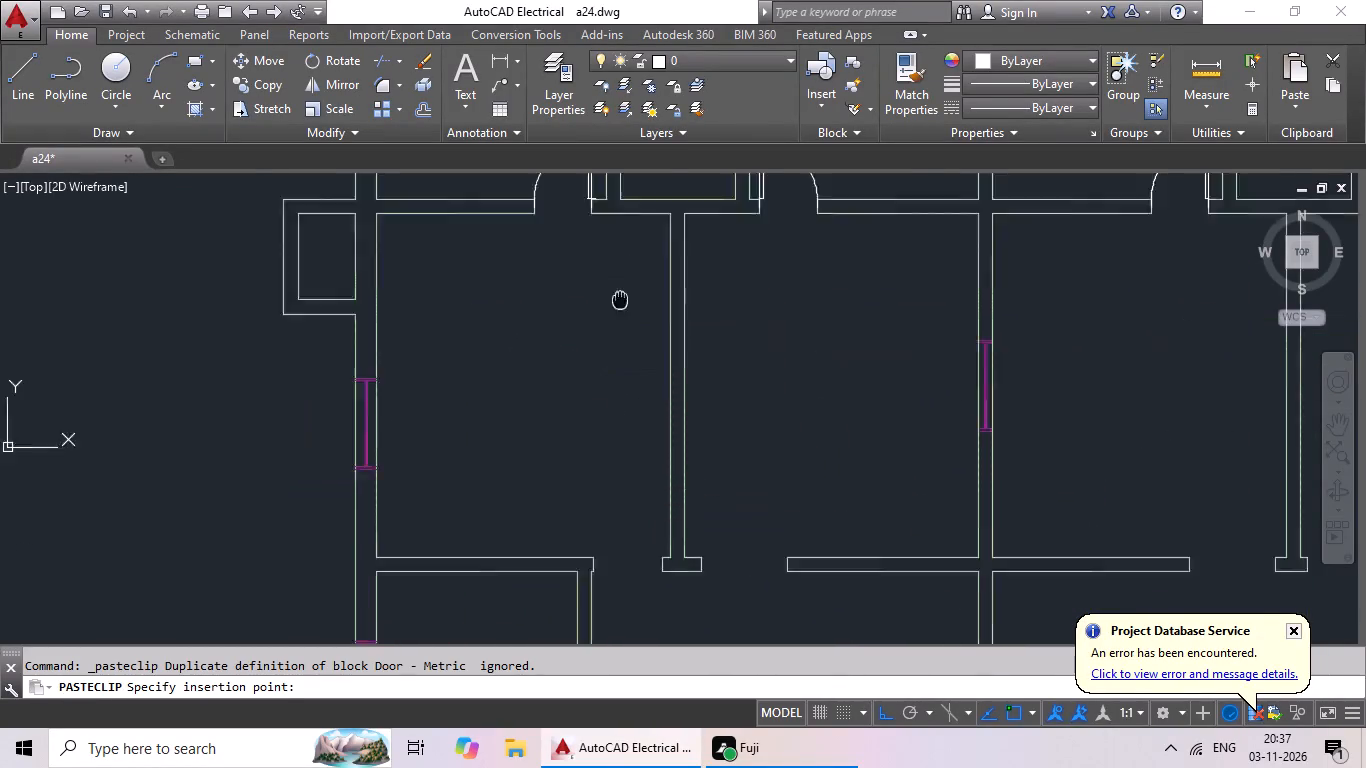
pyautogui.moveTo(618, 293); pyautogui.dragTo(611, 240, button='middle')
pyautogui.scroll(4, 593, 489)
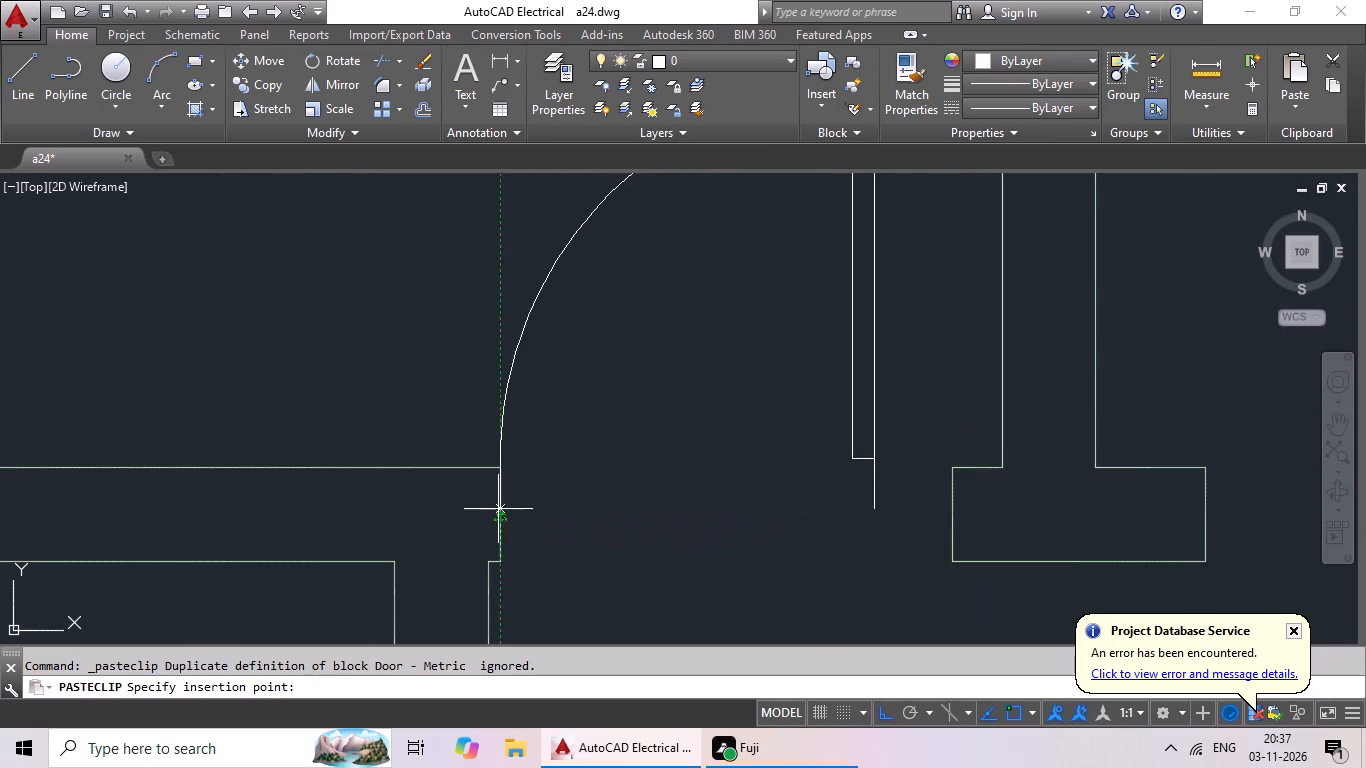
pyautogui.click(503, 516)
# Scale the door in the northwest room's south wall by reference from its west jamb point to fill the opening.
pyautogui.moveTo(924, 370); pyautogui.dragTo(828, 490)
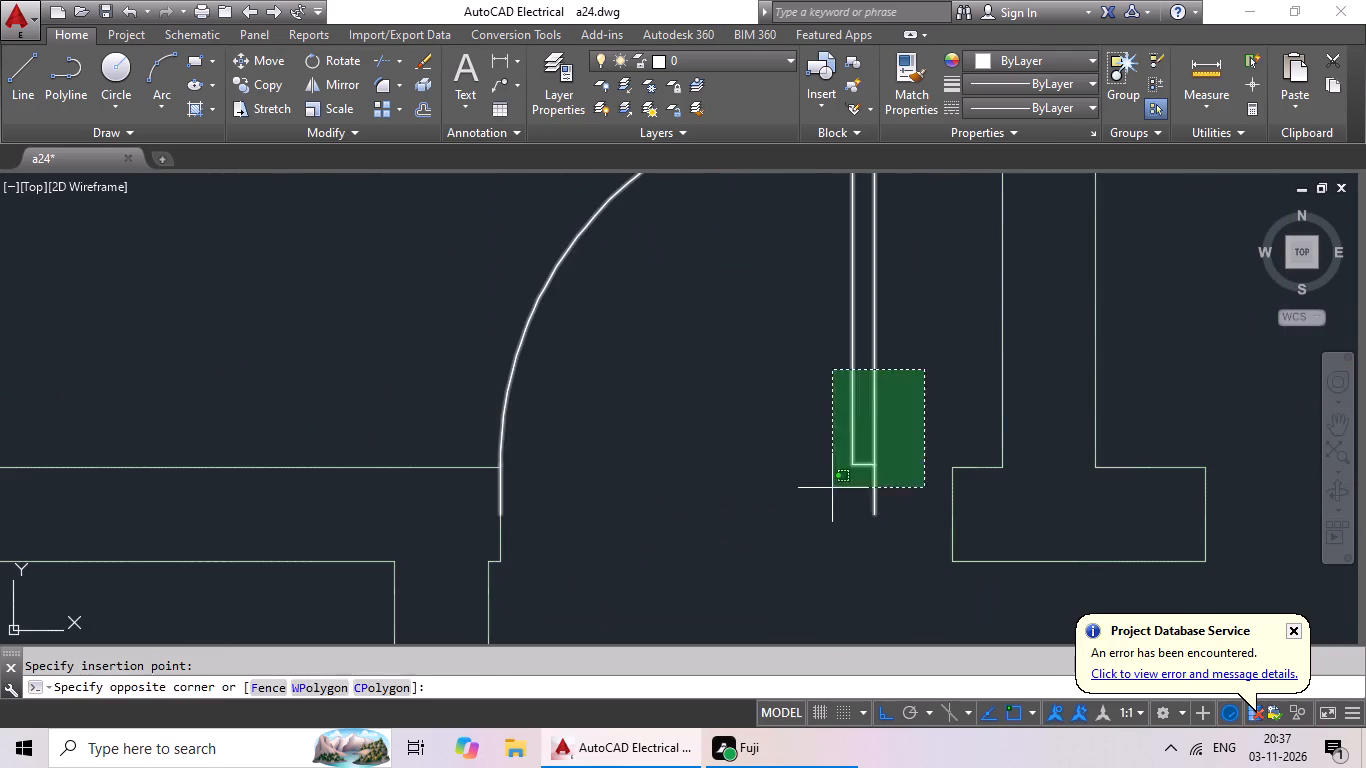
pyautogui.moveTo(828, 490); pyautogui.dragTo(750, 527)
pyautogui.click(322, 114)
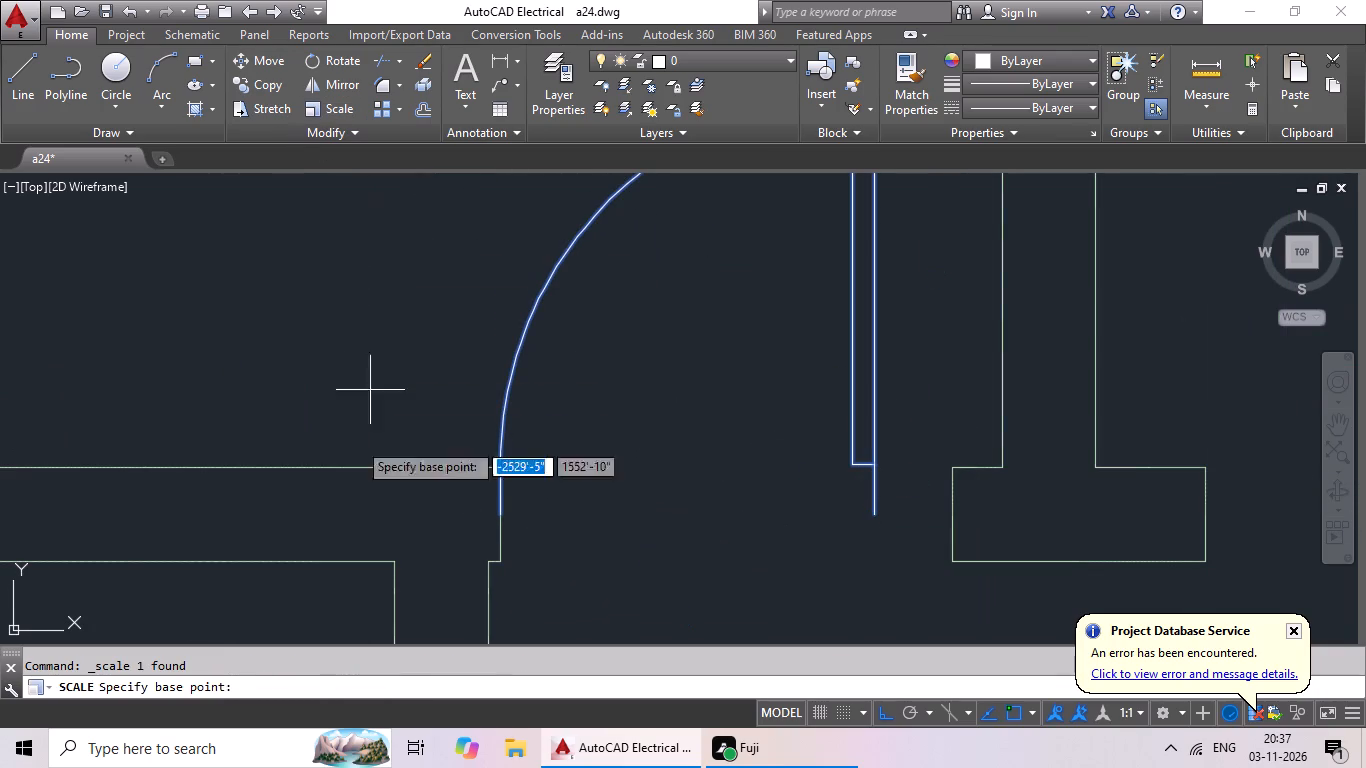
pyautogui.click(496, 516)
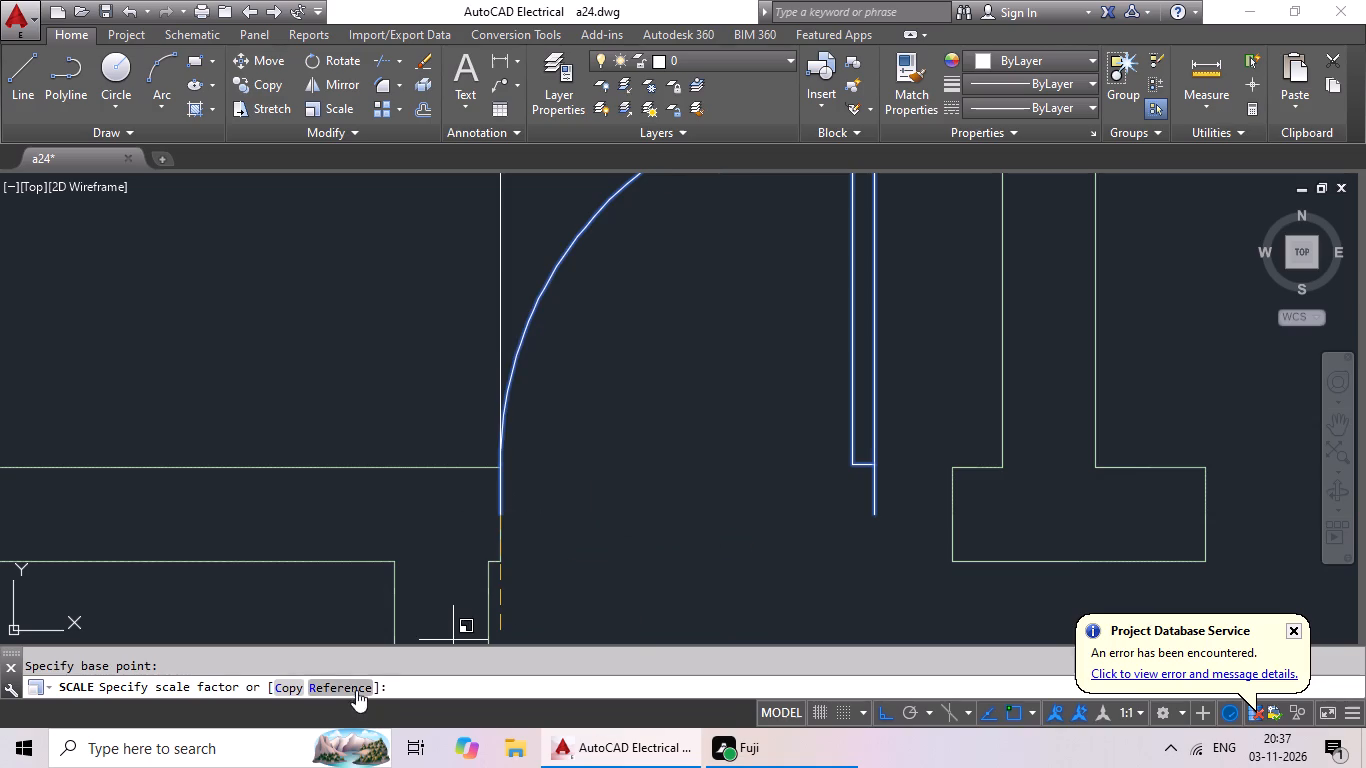
pyautogui.click(356, 690)
pyautogui.click(502, 514)
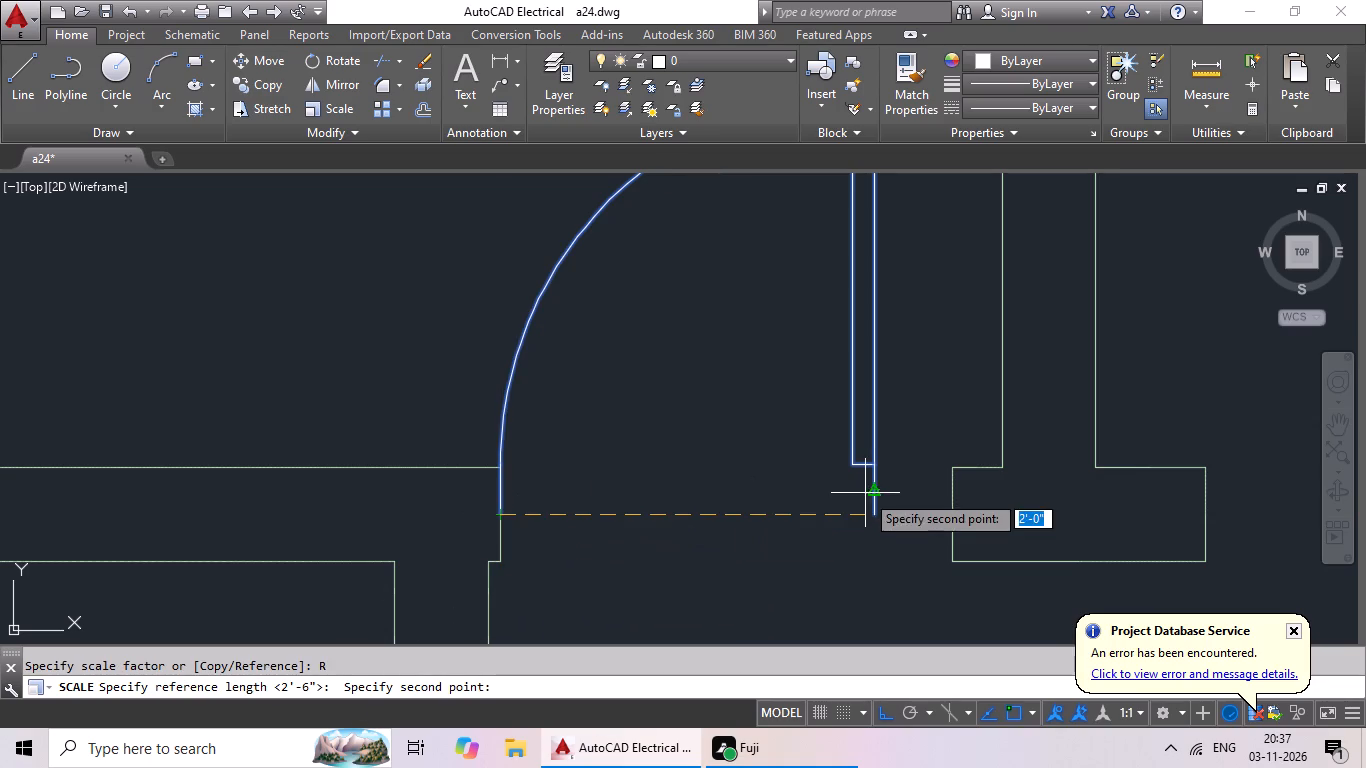
pyautogui.click(874, 510)
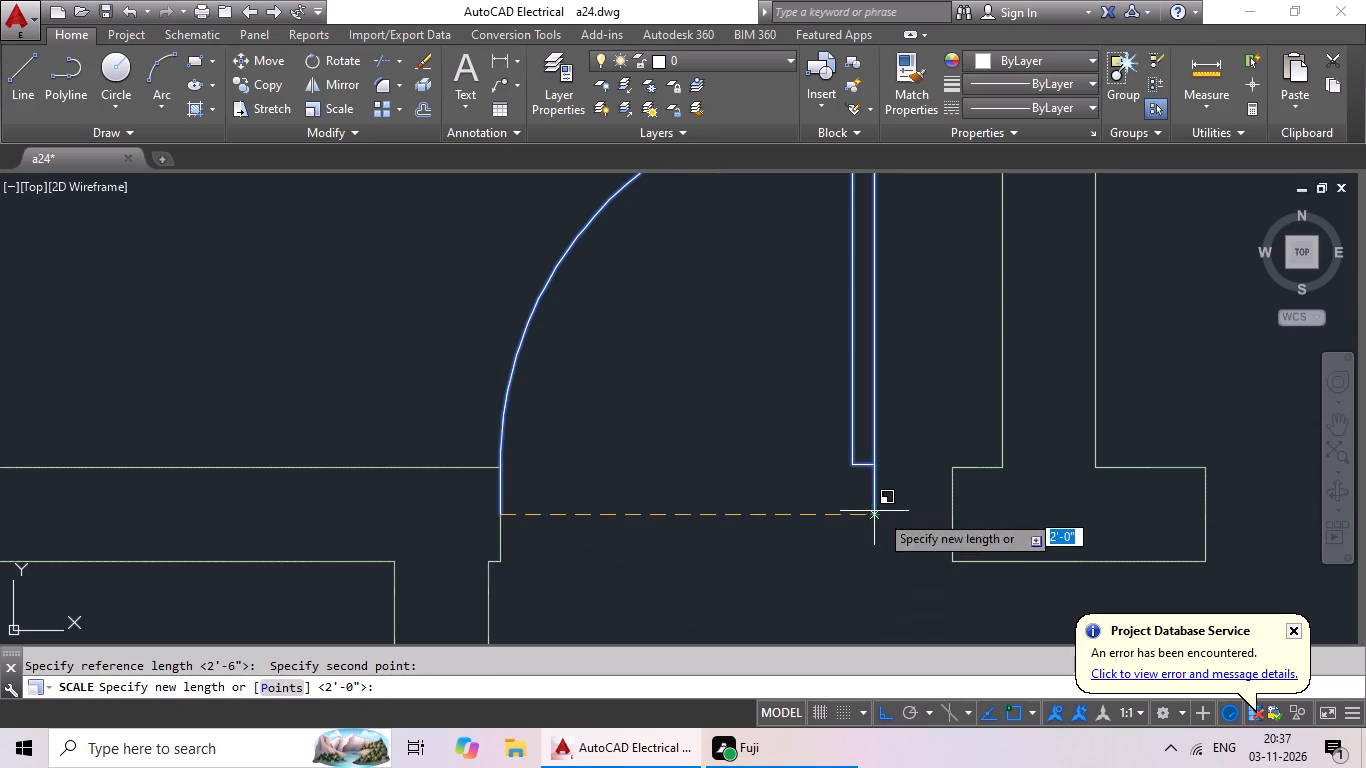
pyautogui.click(957, 519)
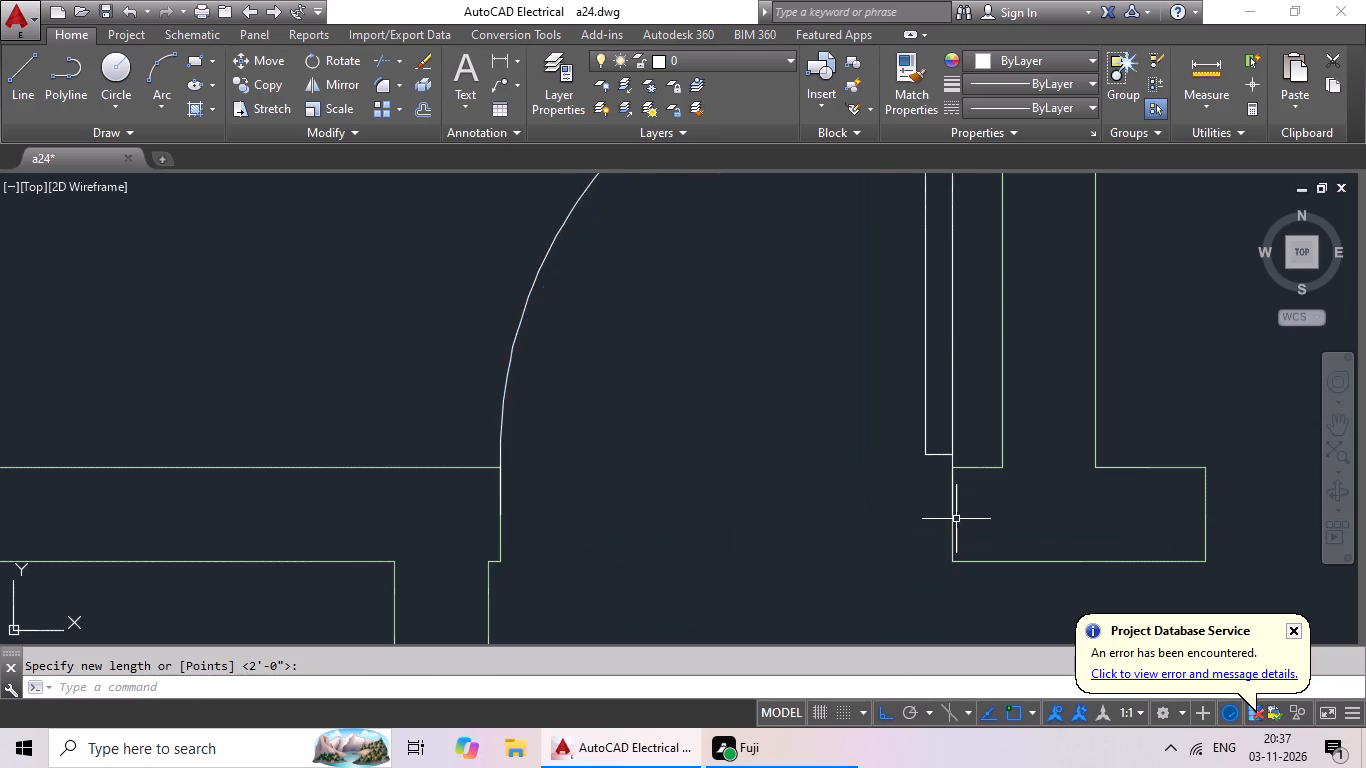
# Copy the second northern door from the west and paste it at the west jamb of the opening in the adjacent room's south wall.
pyautogui.scroll(-4, 956, 519)
pyautogui.moveTo(928, 525); pyautogui.dragTo(709, 506, button='middle')
pyautogui.scroll(-2, 762, 489)
pyautogui.scroll(-2, 893, 461)
pyautogui.moveTo(878, 457); pyautogui.dragTo(753, 463, button='middle')
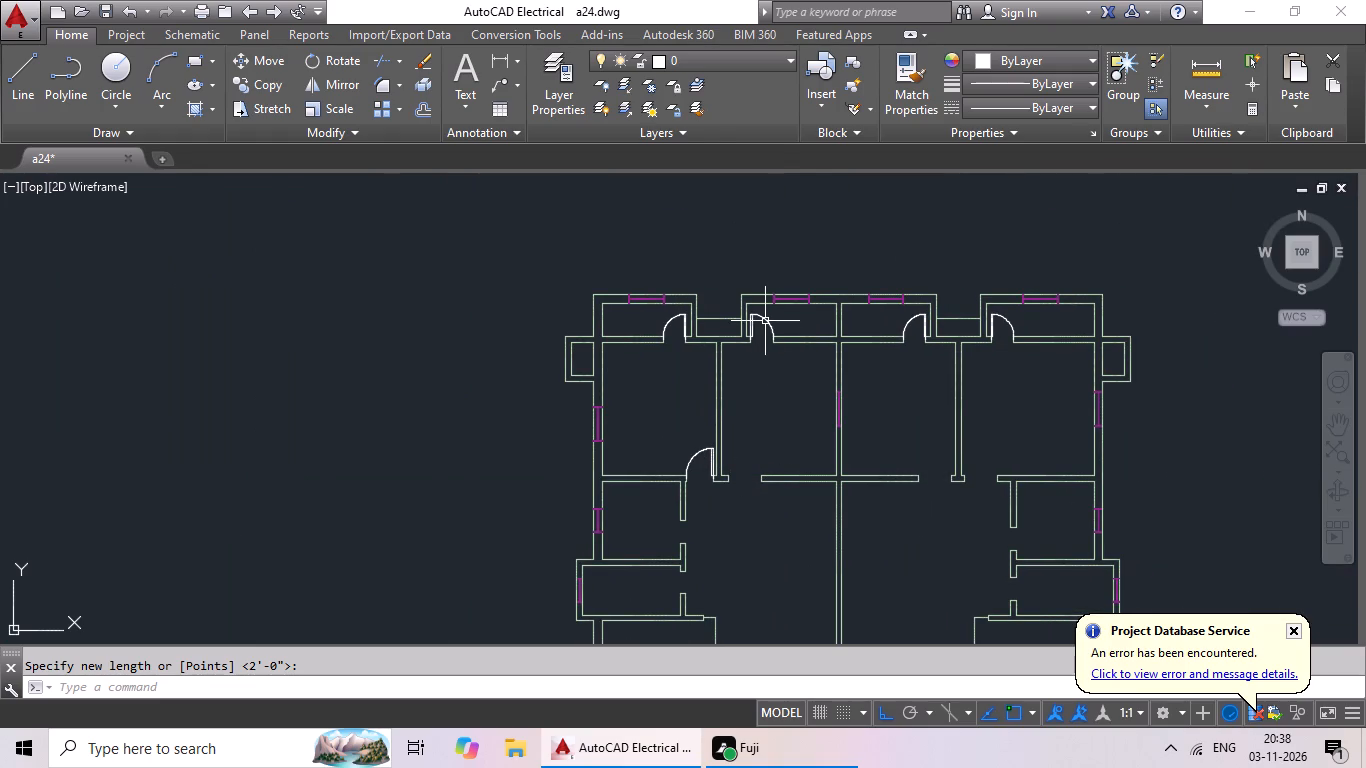
pyautogui.click(765, 318)
pyautogui.hotkey('ctrl', 'c')
pyautogui.hotkey('ctrl', 'v')
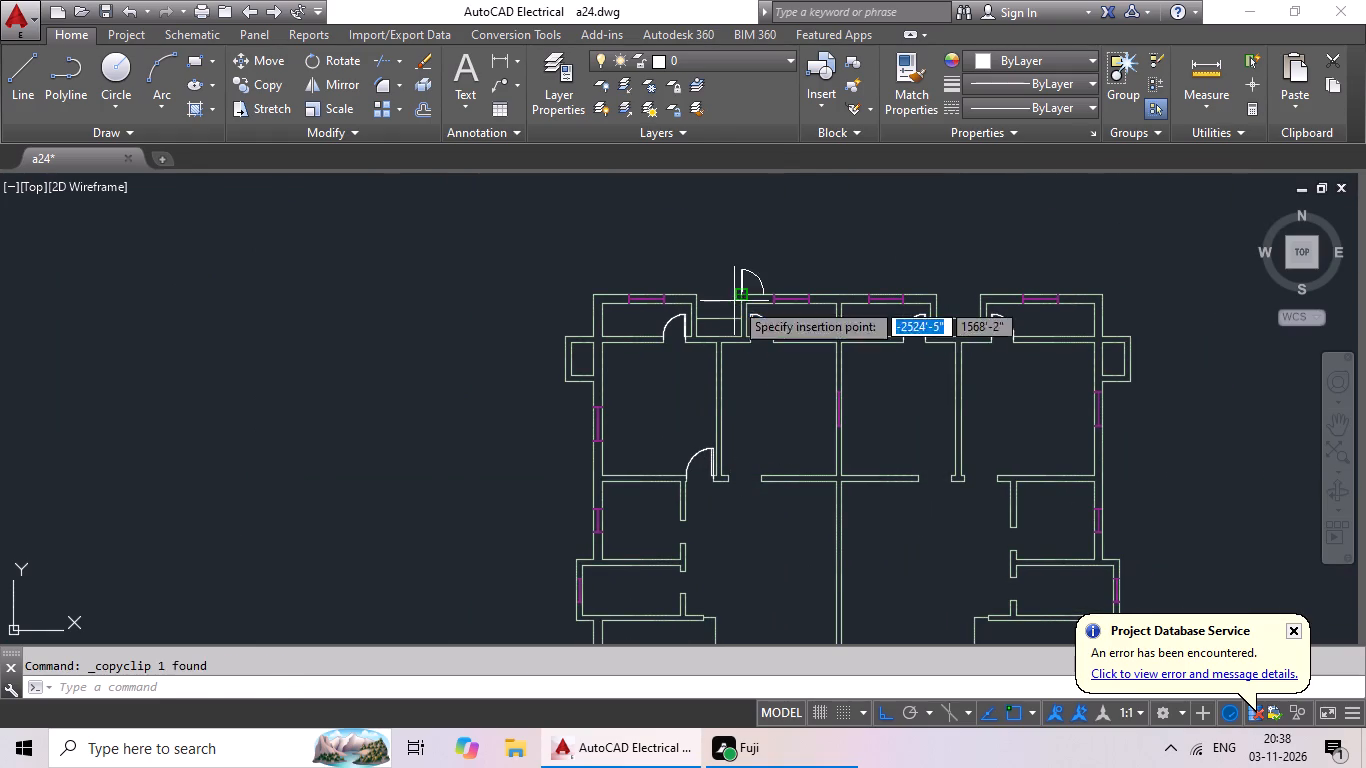
pyautogui.scroll(5, 724, 492)
pyautogui.scroll(3, 656, 429)
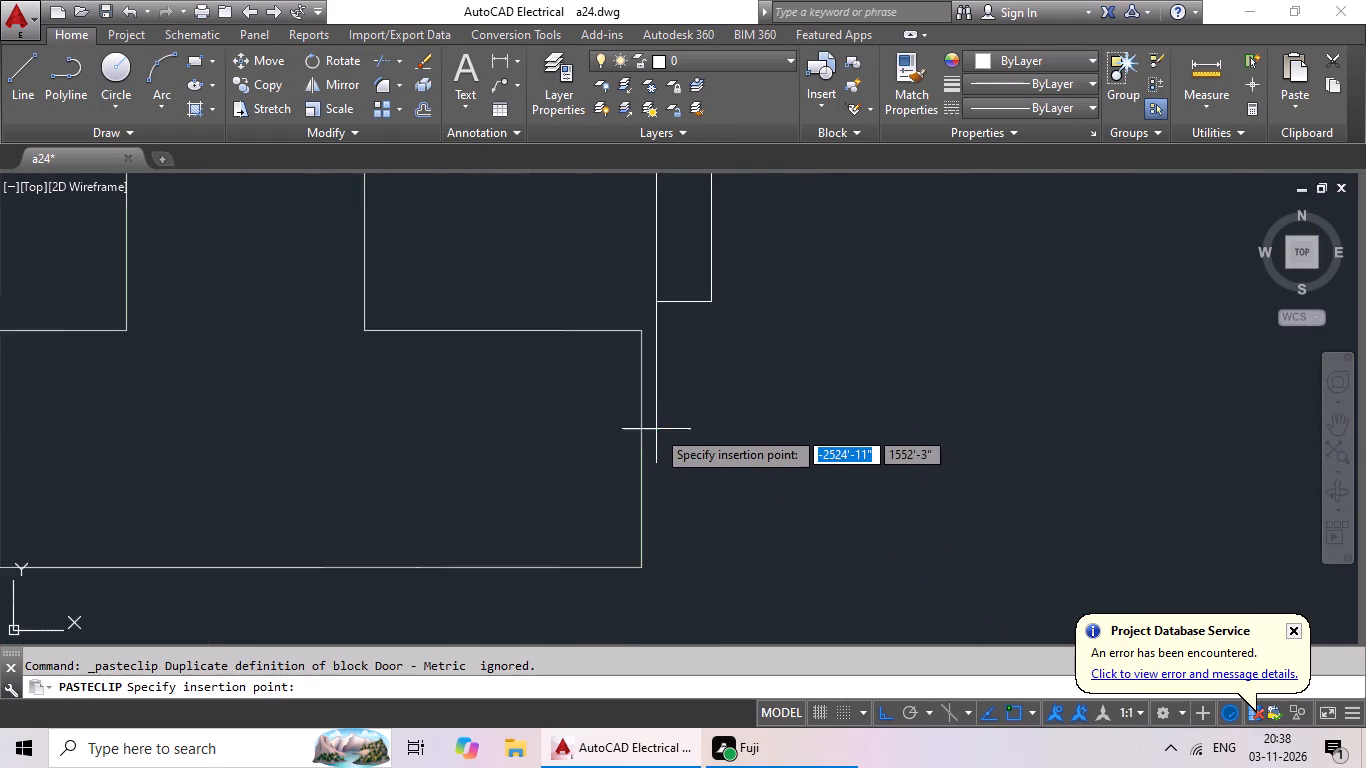
pyautogui.scroll(1, 656, 429)
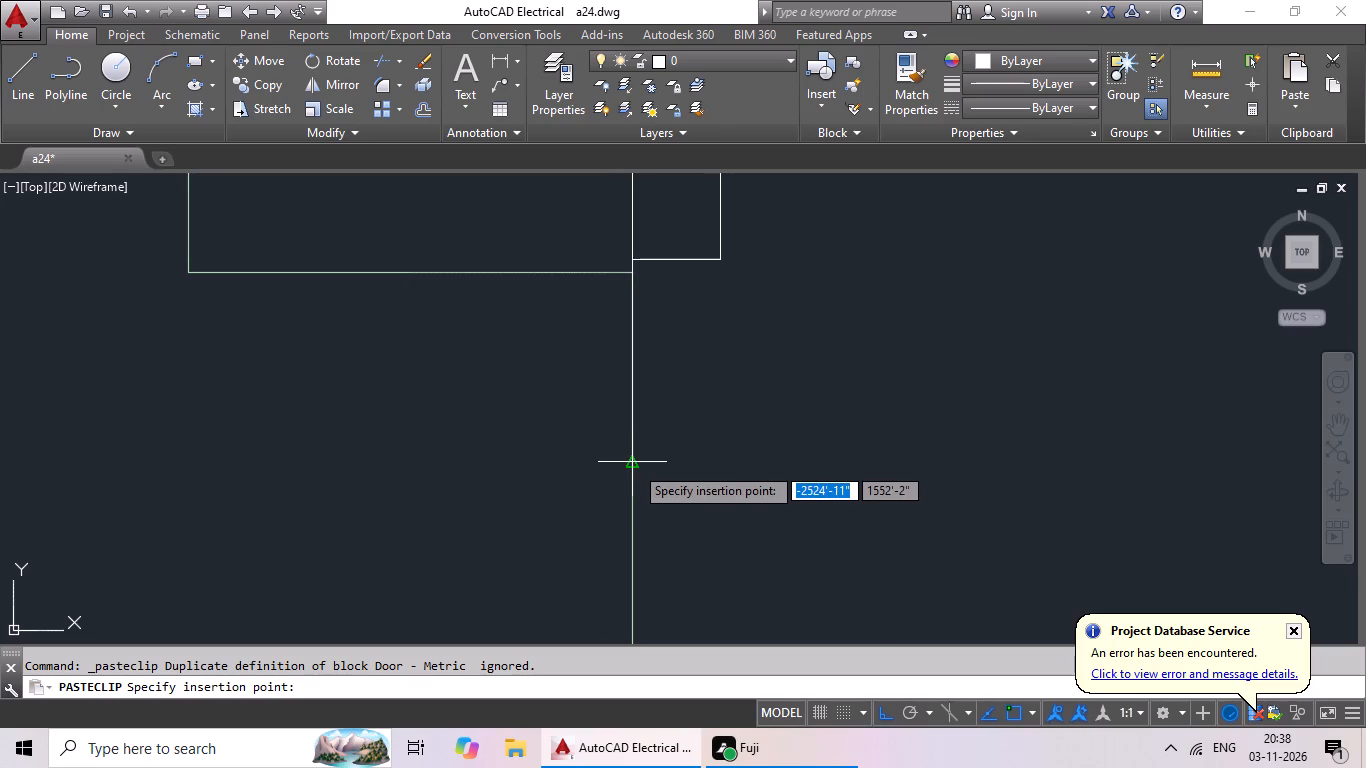
pyautogui.click(634, 464)
# Scale the pasted door by reference from its west jamb point so its width fills the wall opening.
pyautogui.scroll(-5, 689, 460)
pyautogui.click(822, 374)
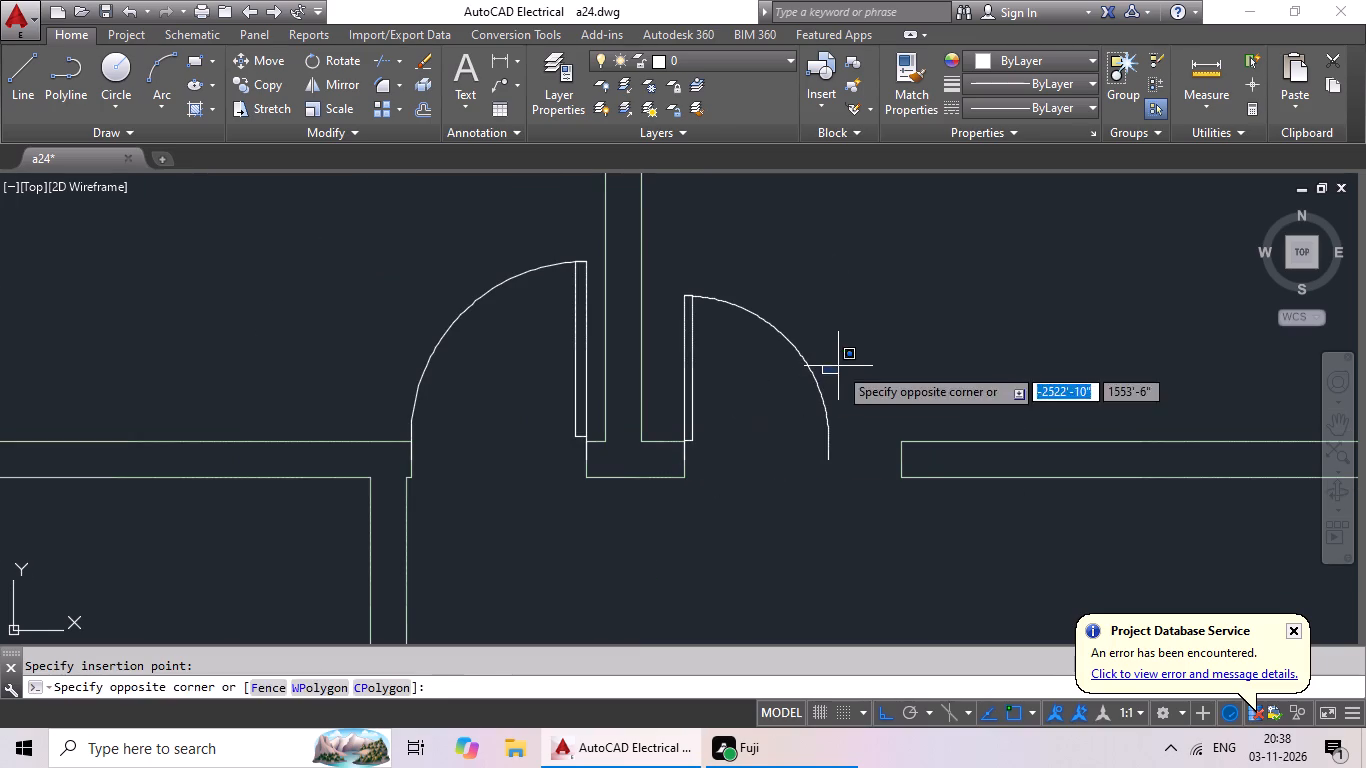
pyautogui.moveTo(838, 366); pyautogui.dragTo(787, 426)
pyautogui.moveTo(860, 387); pyautogui.dragTo(804, 456)
pyautogui.click(804, 456)
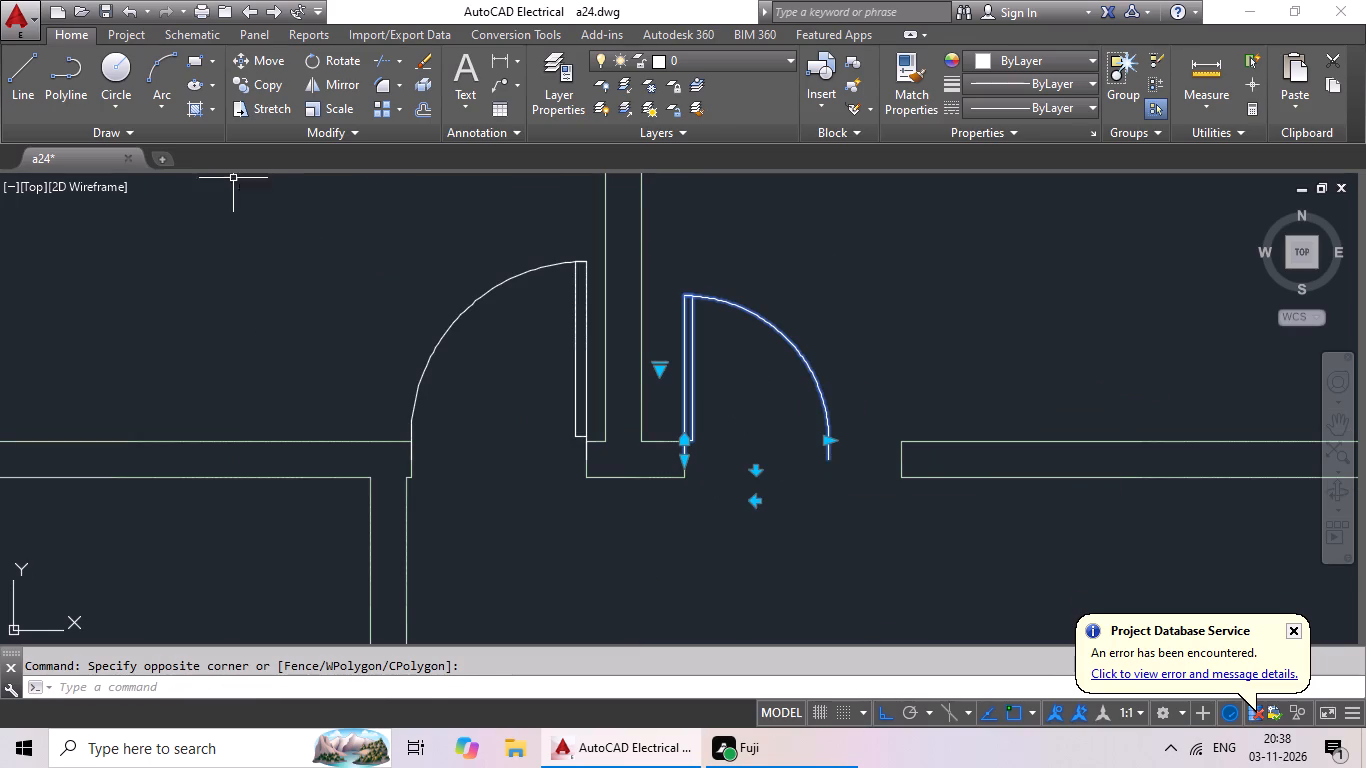
pyautogui.click(330, 113)
pyautogui.scroll(4, 735, 479)
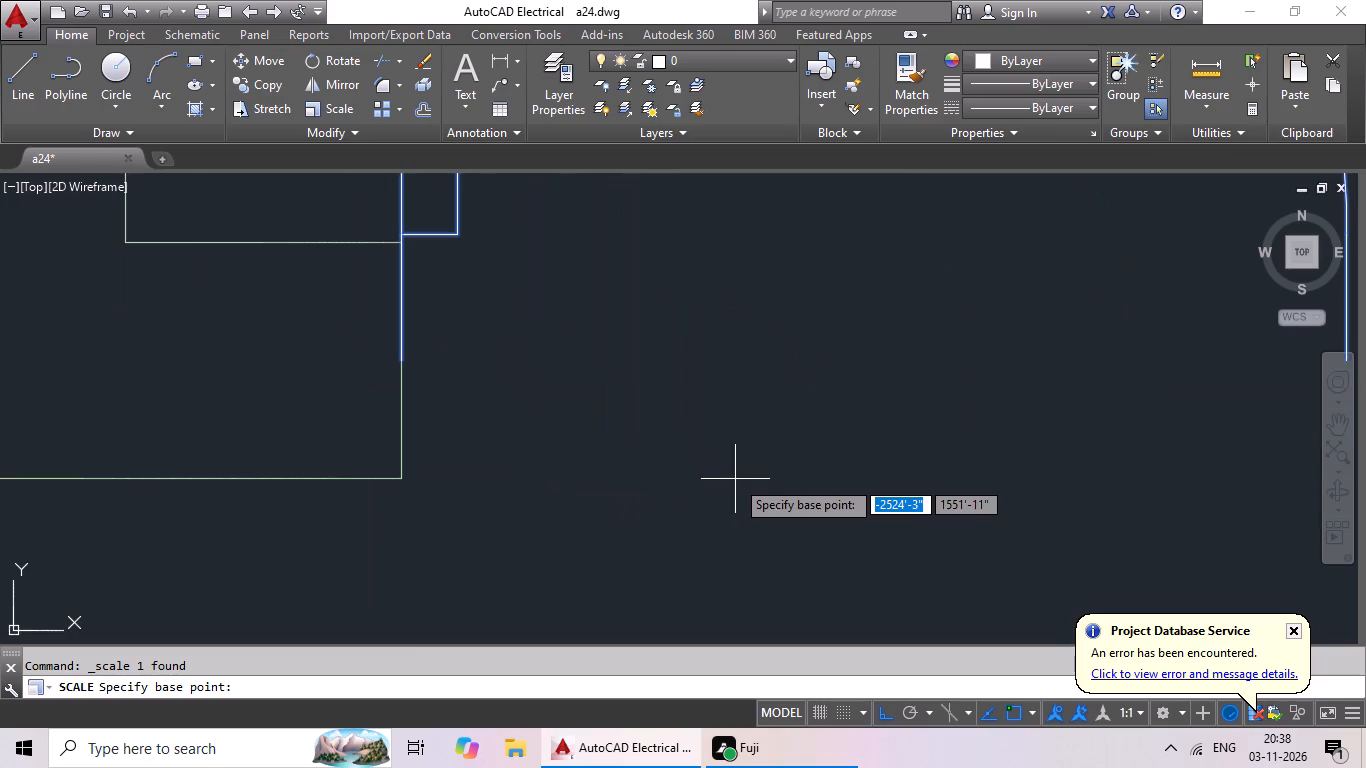
pyautogui.click(401, 361)
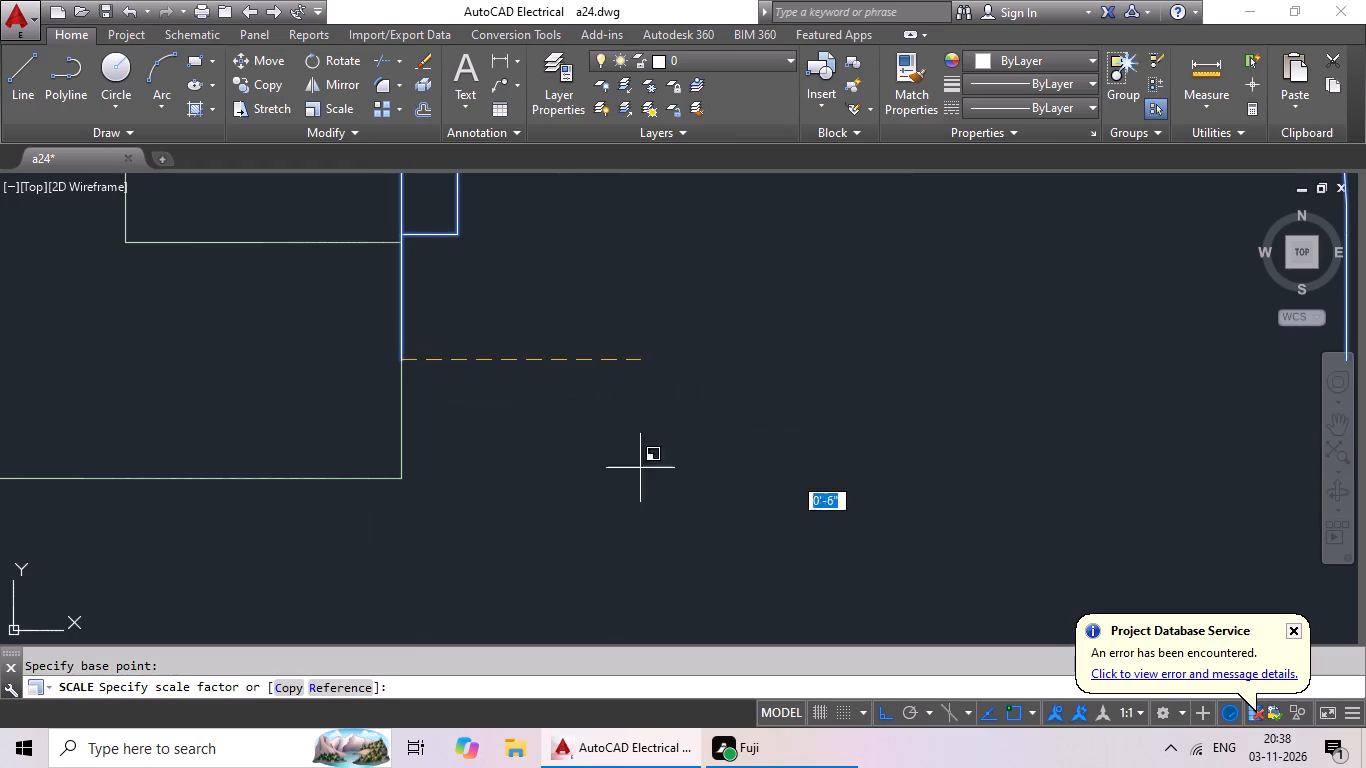
pyautogui.click(355, 685)
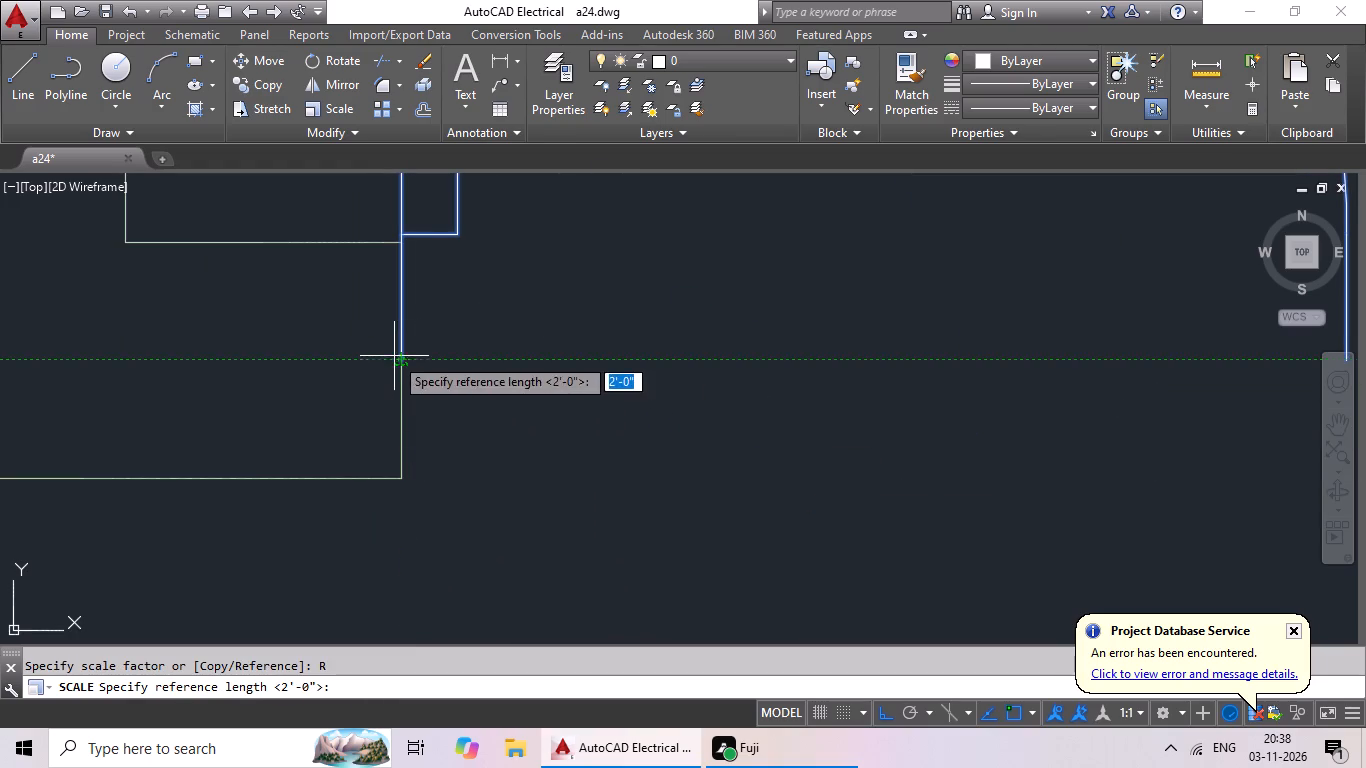
pyautogui.click(403, 362)
pyautogui.scroll(-4, 556, 388)
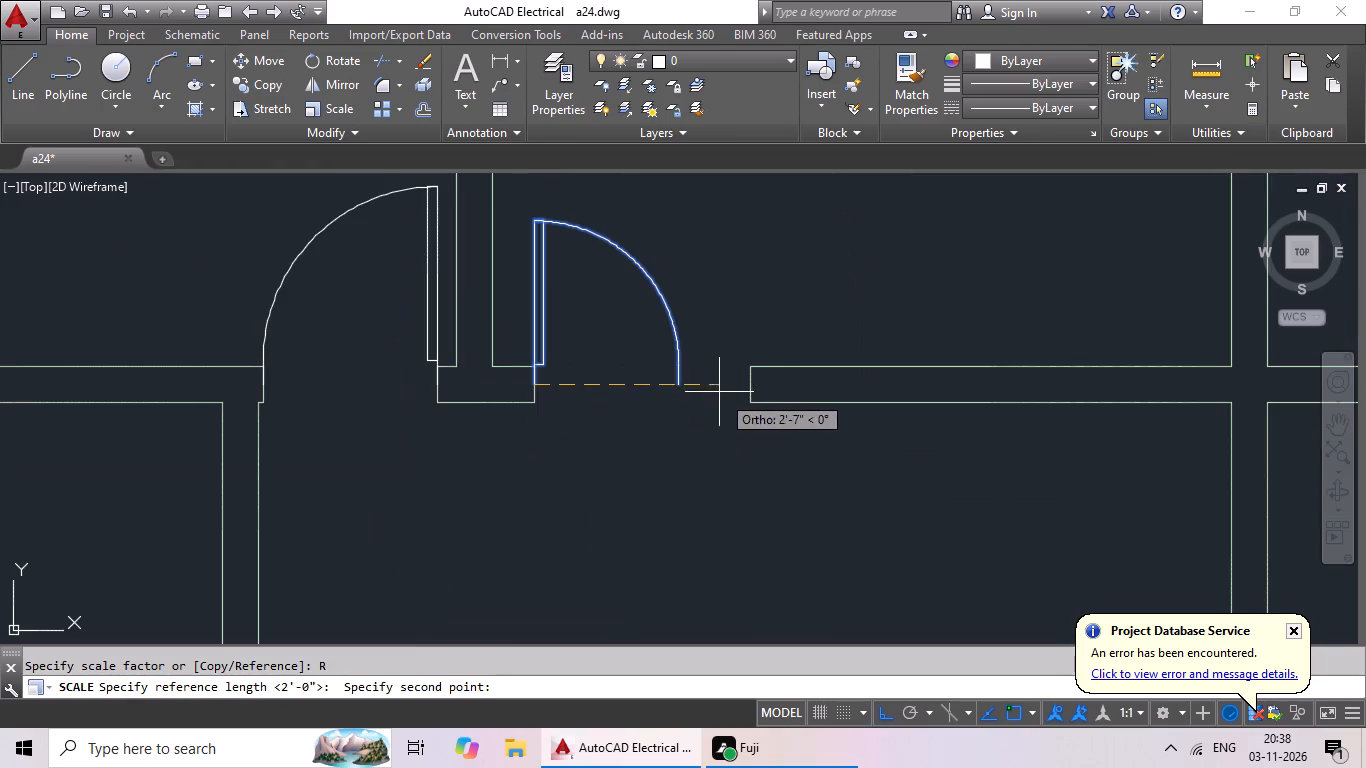
pyautogui.scroll(3, 676, 389)
pyautogui.click(682, 364)
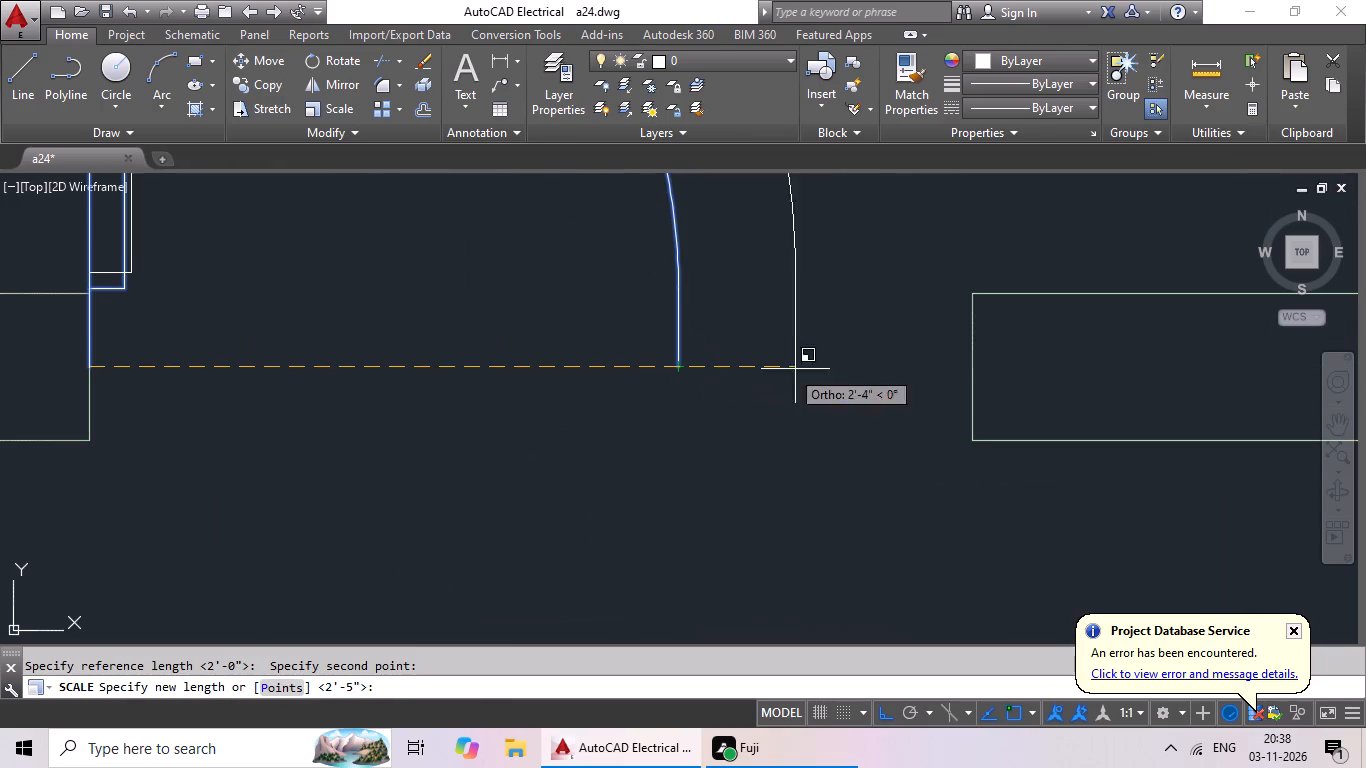
pyautogui.click(969, 364)
# Copy the door in the northwest room's south wall and paste it at the west jamb of the east apartment's first south-wall opening.
pyautogui.scroll(-2, 966, 367)
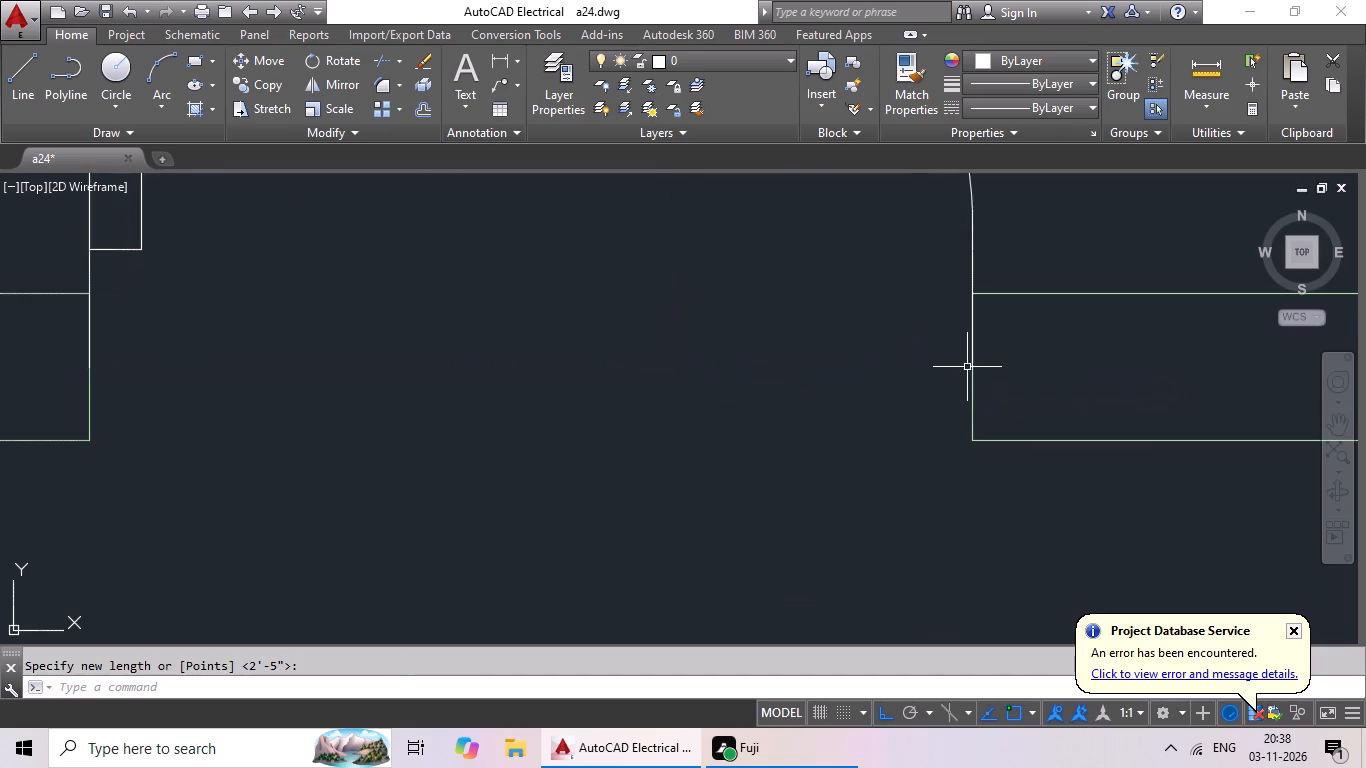
pyautogui.scroll(-2, 966, 367)
pyautogui.scroll(-2, 887, 388)
pyautogui.moveTo(873, 398); pyautogui.dragTo(468, 451, button='middle')
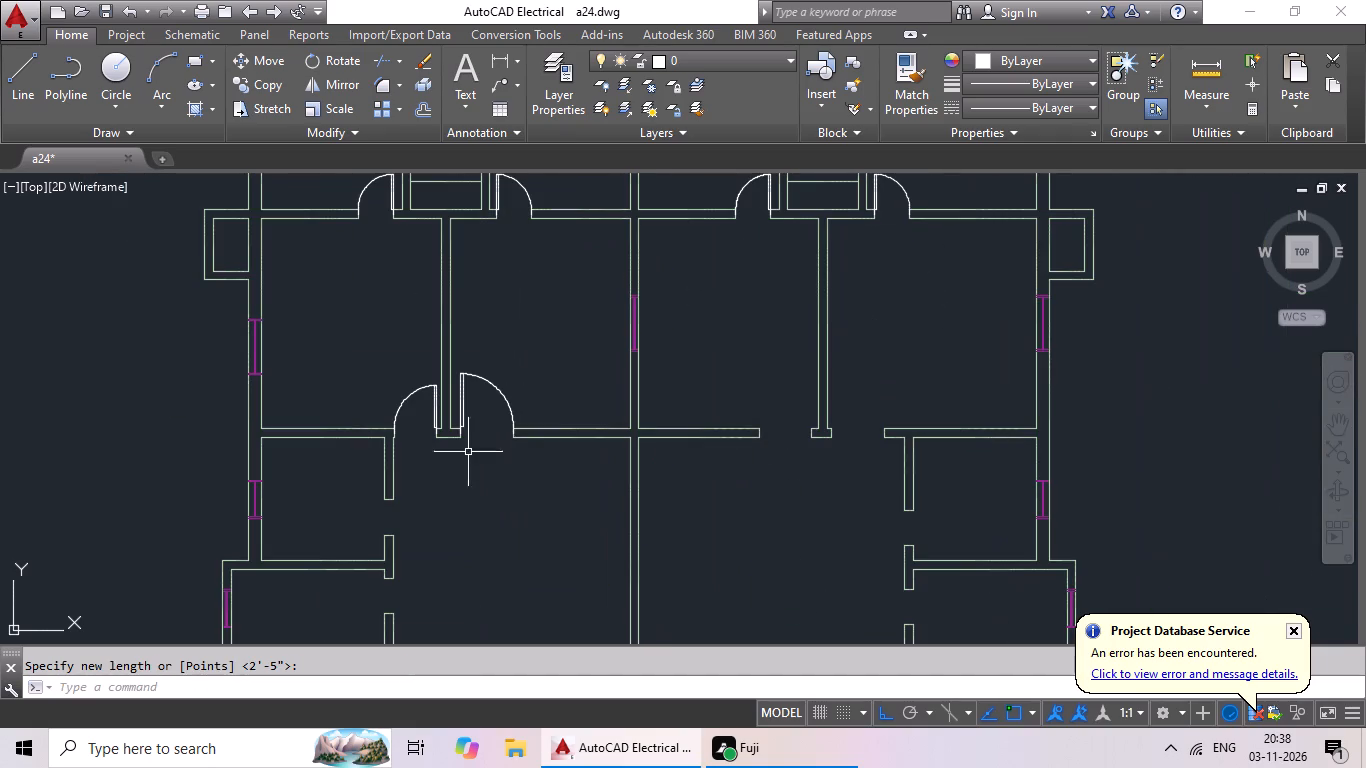
pyautogui.moveTo(475, 424); pyautogui.dragTo(394, 423, button='middle')
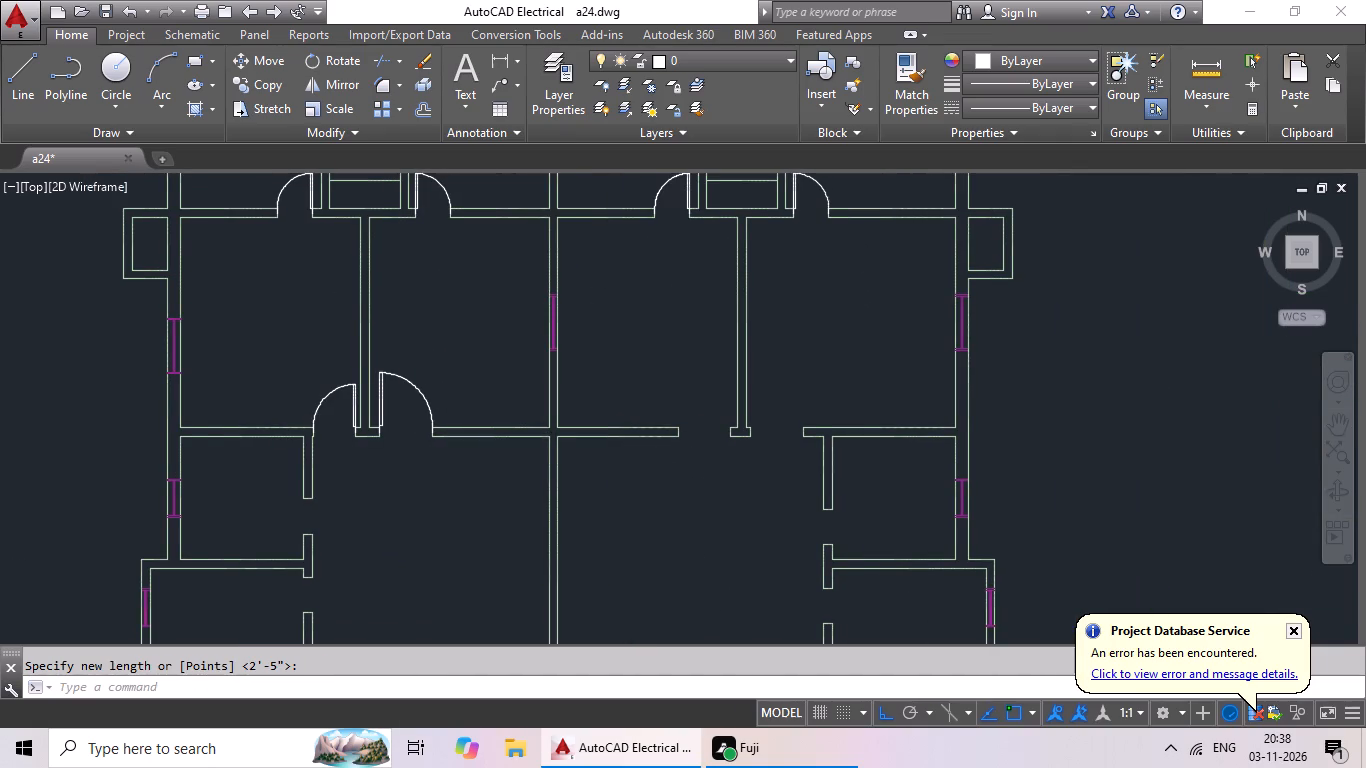
pyautogui.moveTo(394, 423); pyautogui.dragTo(390, 422, button='middle')
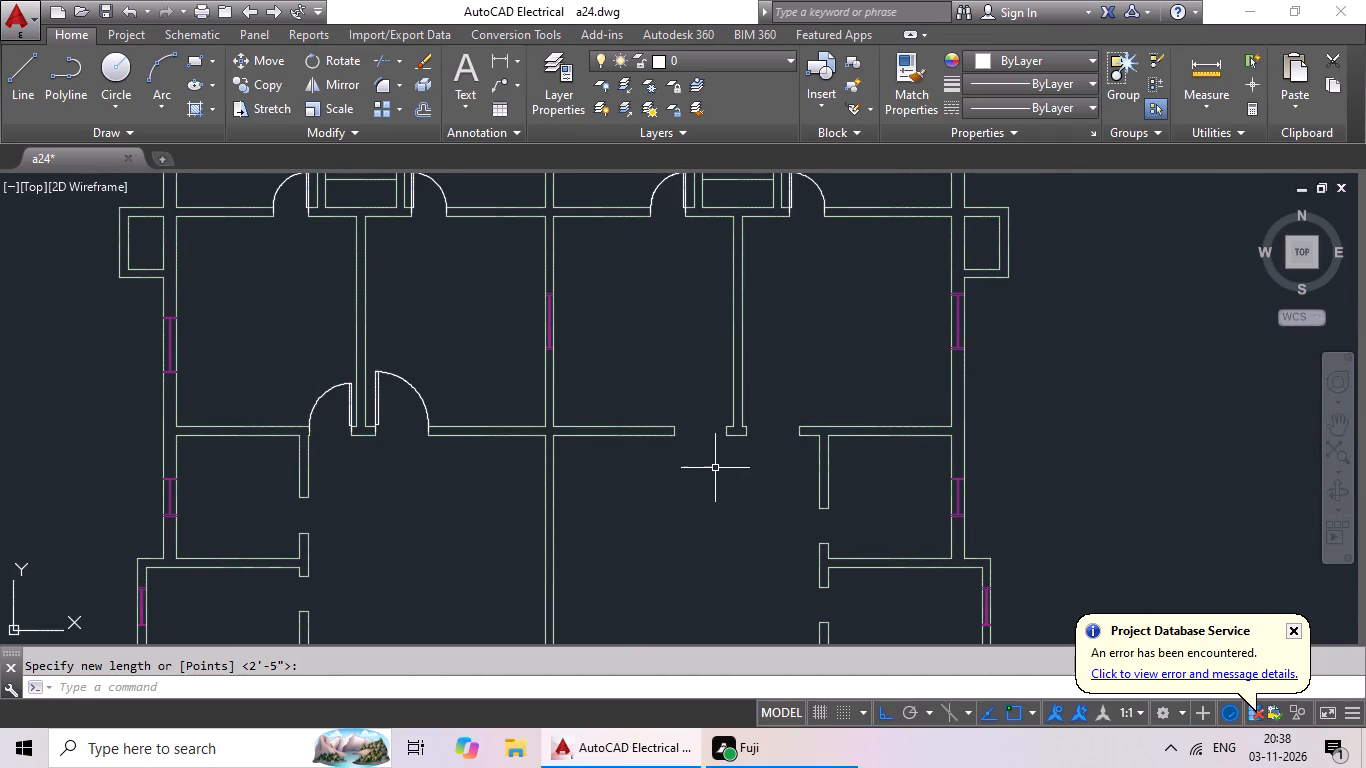
pyautogui.moveTo(725, 457); pyautogui.dragTo(606, 479, button='middle')
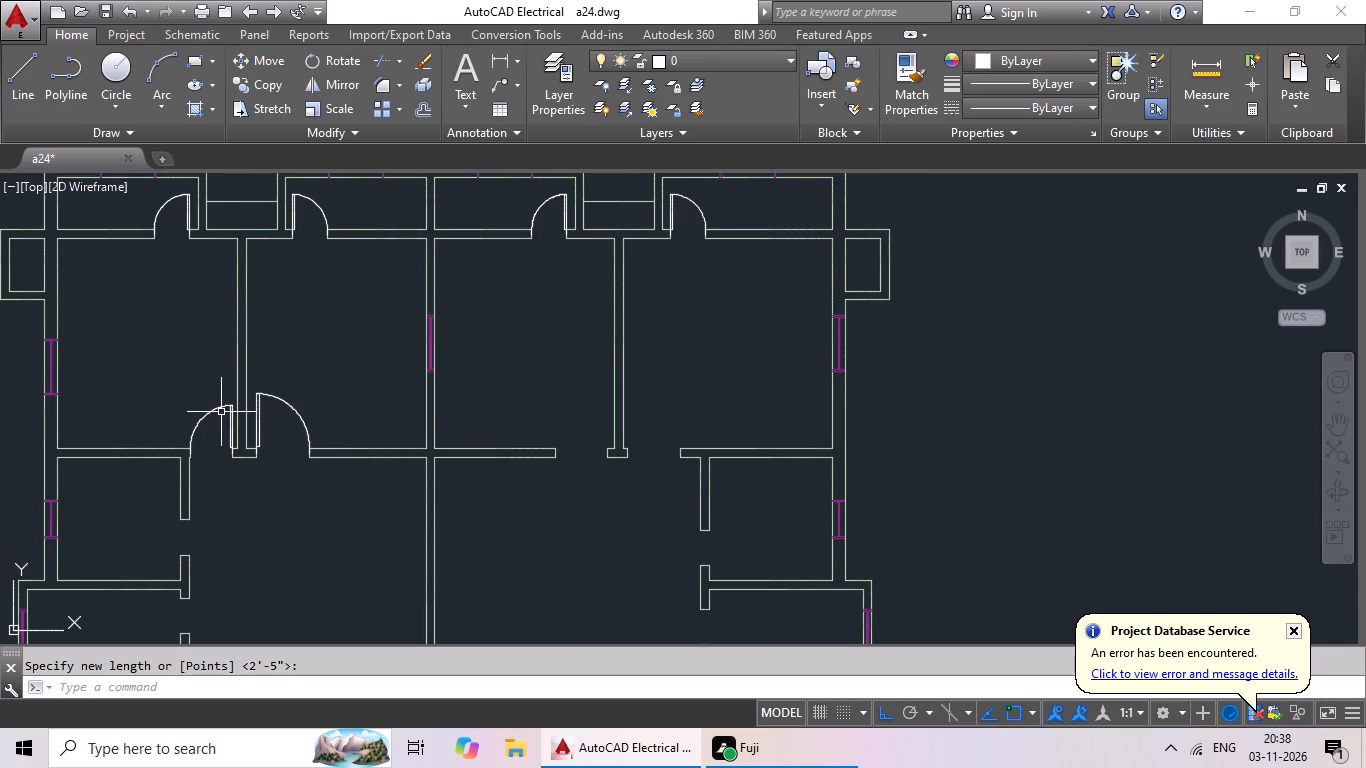
pyautogui.click(219, 409)
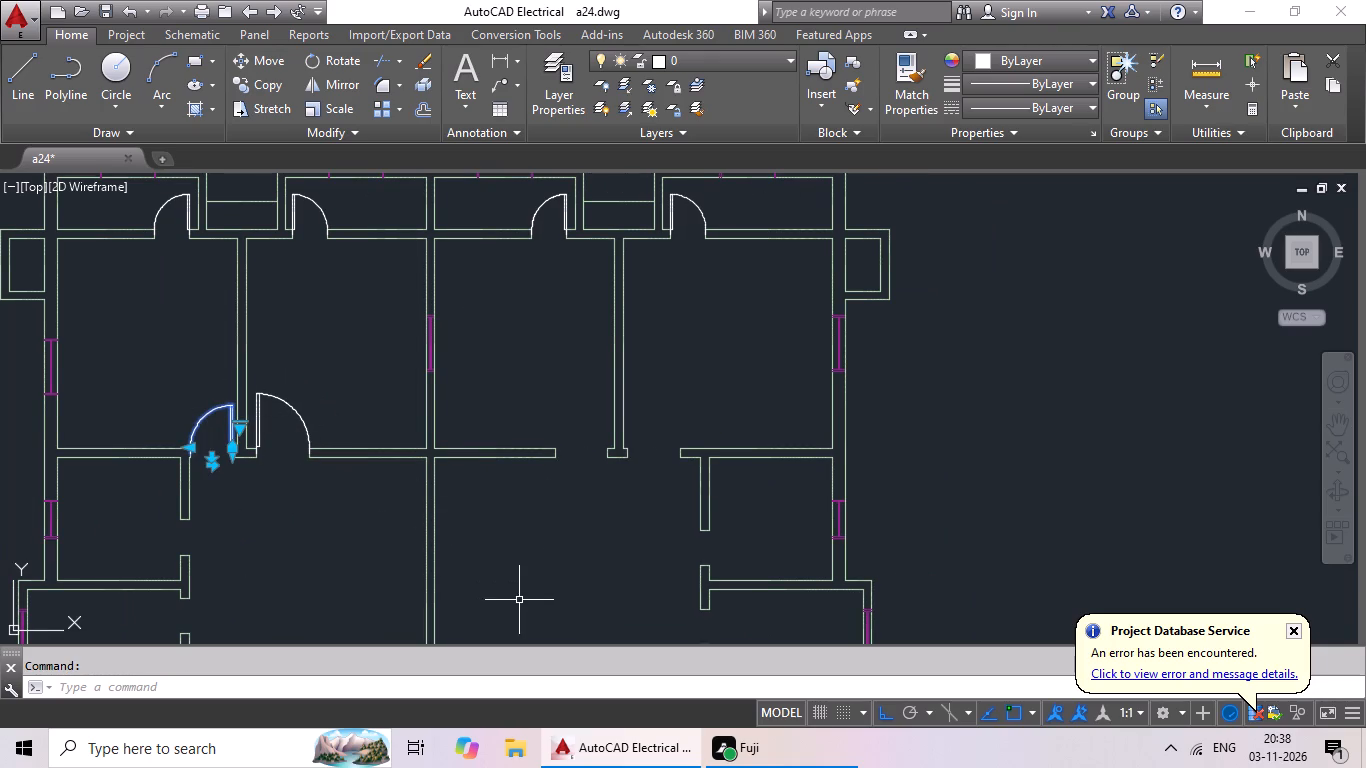
pyautogui.hotkey('ctrl', 'c')
pyautogui.hotkey('ctrl', 'v')
pyautogui.scroll(3, 701, 617)
pyautogui.moveTo(563, 422); pyautogui.dragTo(693, 654, button='middle')
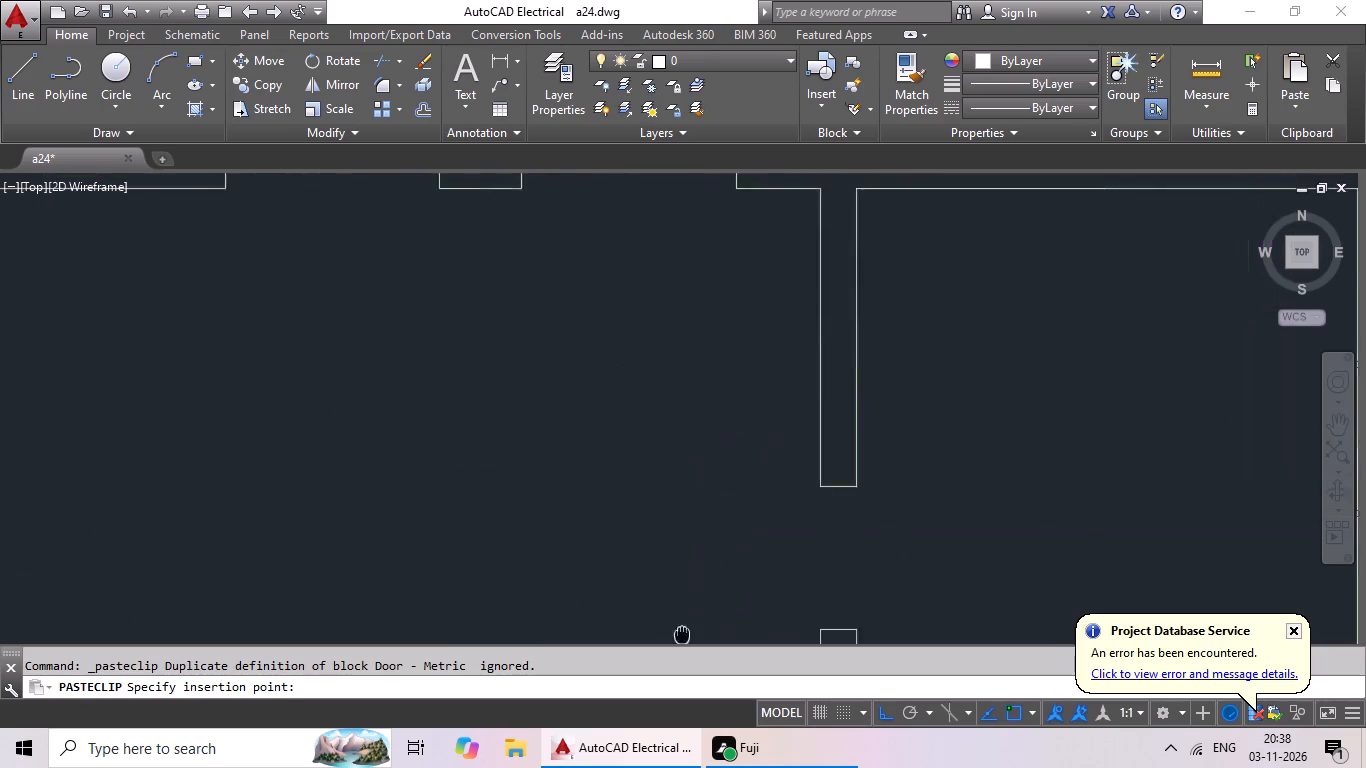
pyautogui.moveTo(693, 654); pyautogui.dragTo(735, 723, button='middle')
pyautogui.scroll(-2, 626, 590)
pyautogui.scroll(4, 503, 466)
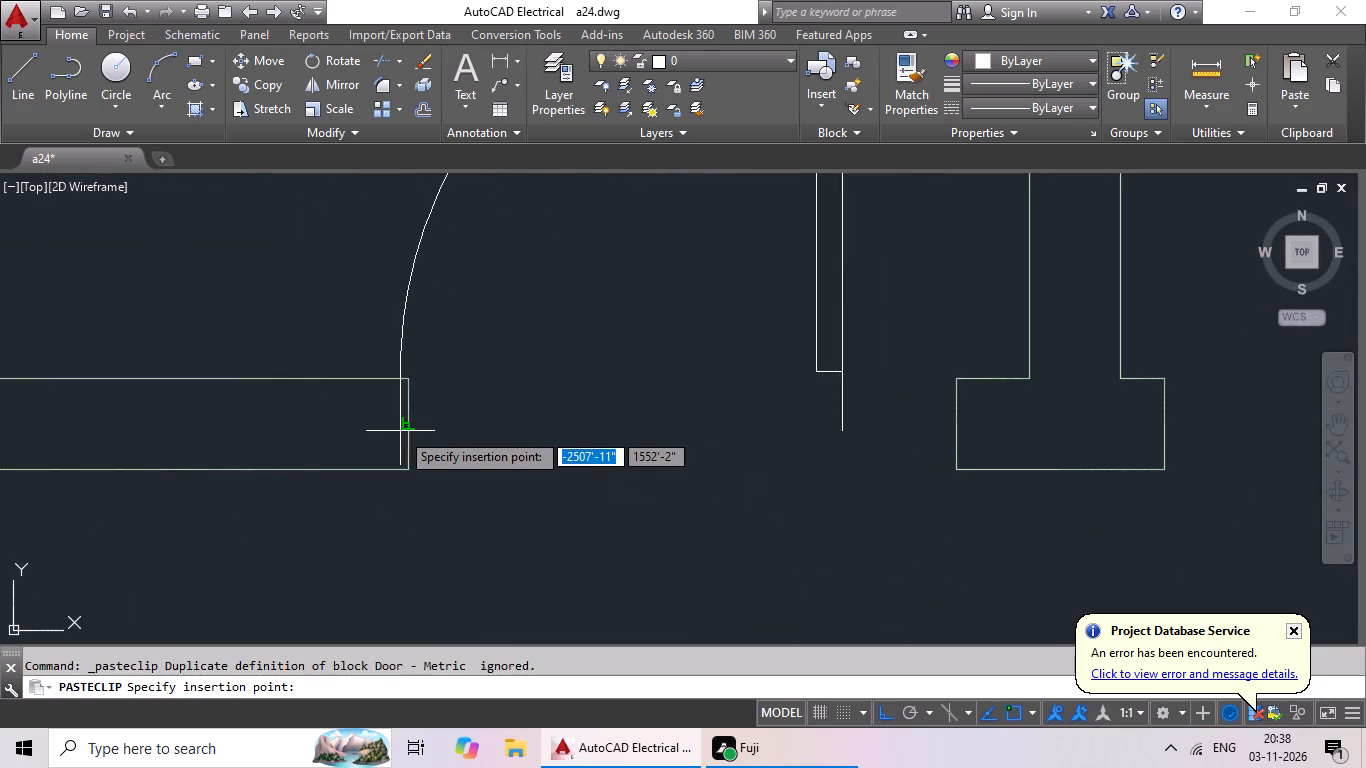
pyautogui.click(409, 422)
# Scale the pasted east apartment door by reference from its west jamb point to match the opening width.
pyautogui.moveTo(502, 321); pyautogui.dragTo(383, 324)
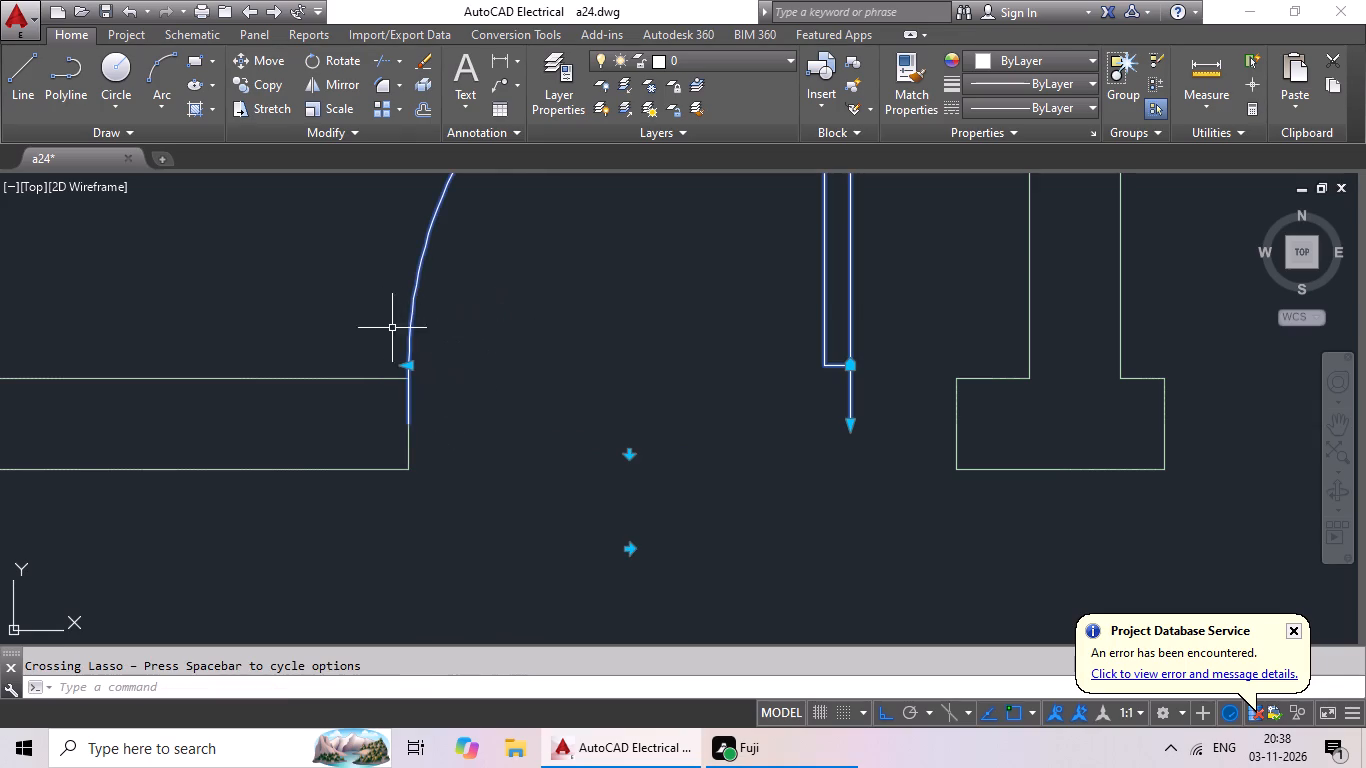
pyautogui.click(334, 104)
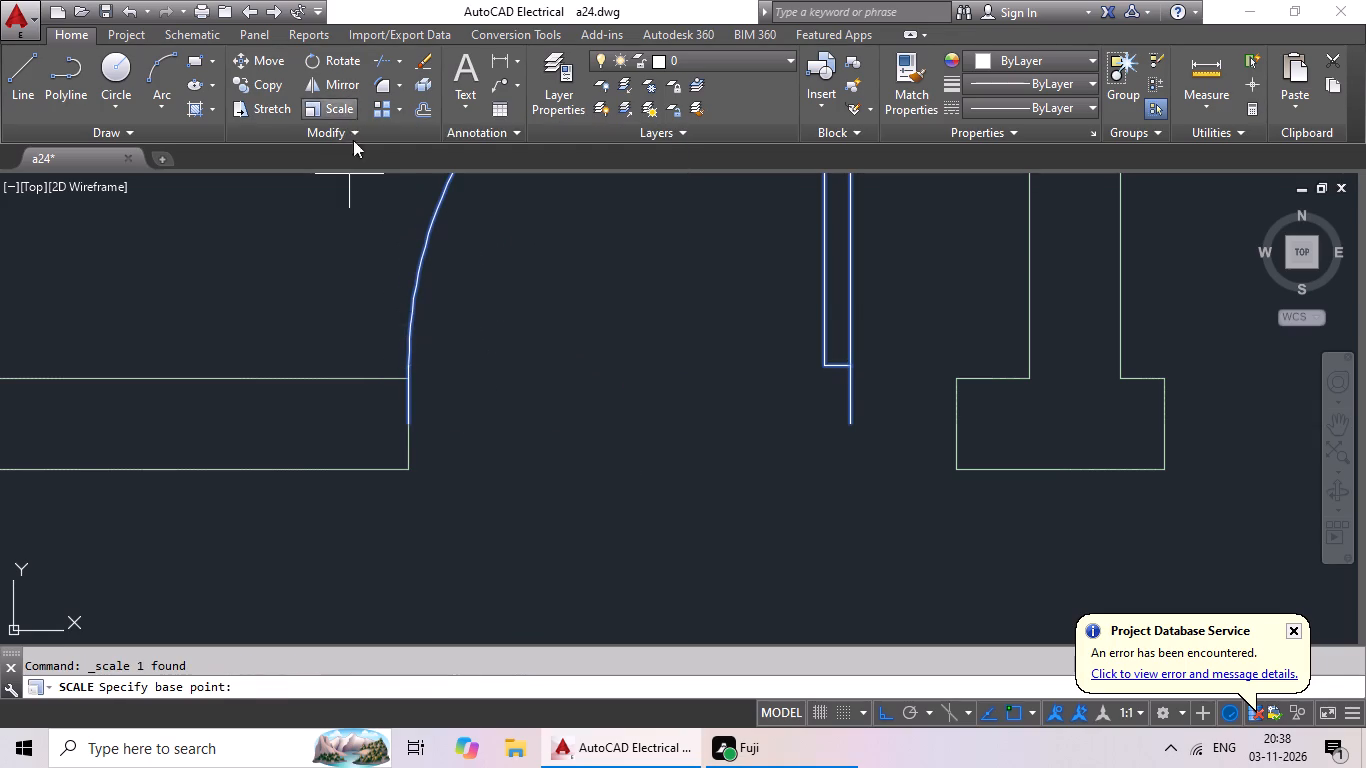
pyautogui.click(411, 424)
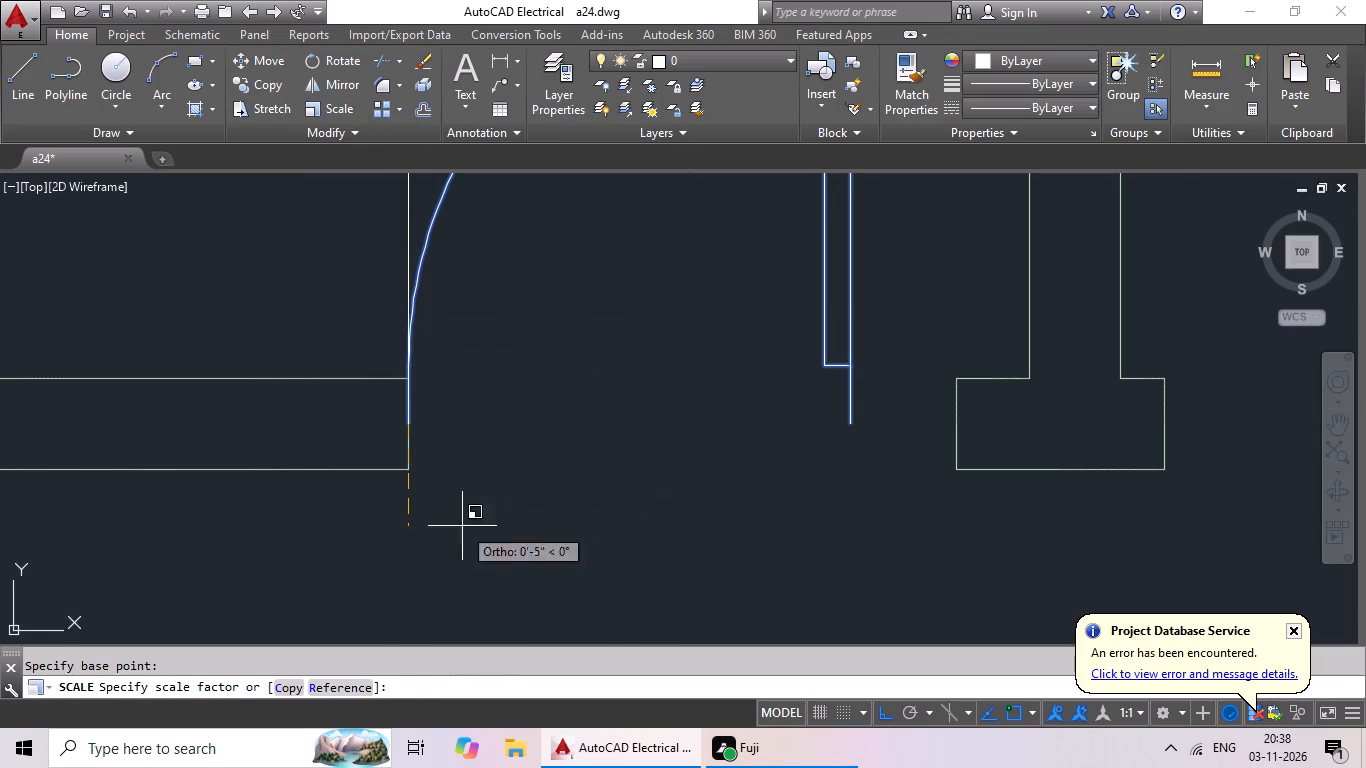
pyautogui.click(332, 685)
pyautogui.click(405, 429)
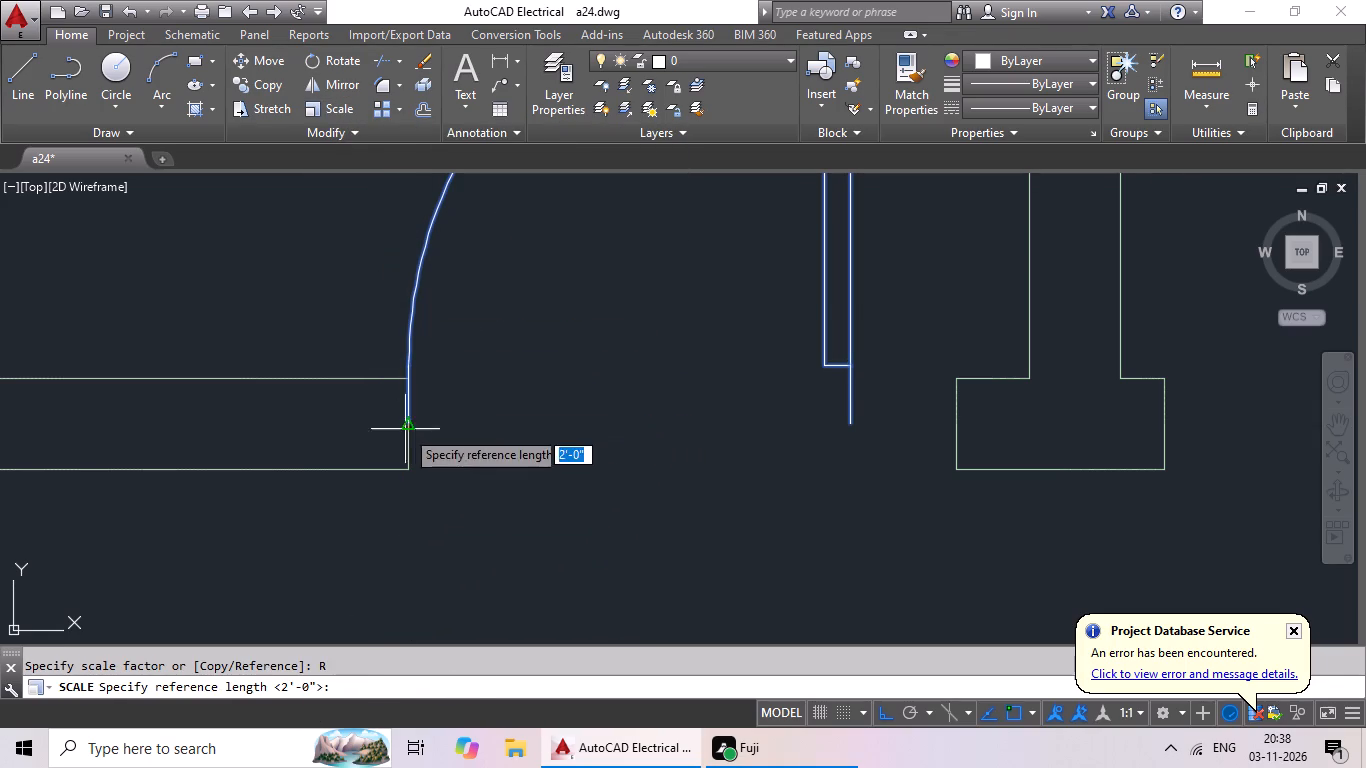
pyautogui.click(852, 419)
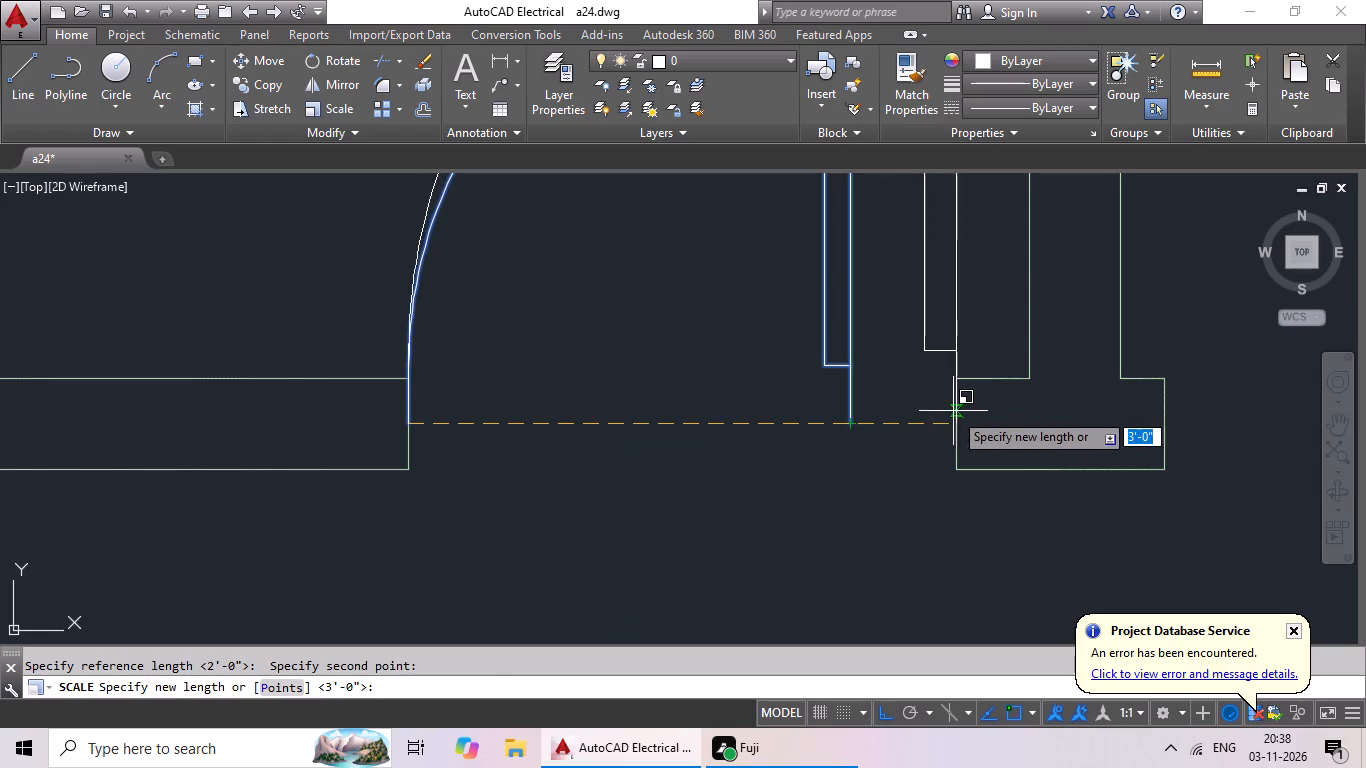
pyautogui.click(961, 424)
# Copy the west apartment's wider east-swinging door and paste it at the west jamb of the opening in the northeast room's south wall.
pyautogui.scroll(-5, 970, 415)
pyautogui.moveTo(921, 462); pyautogui.dragTo(829, 469, button='middle')
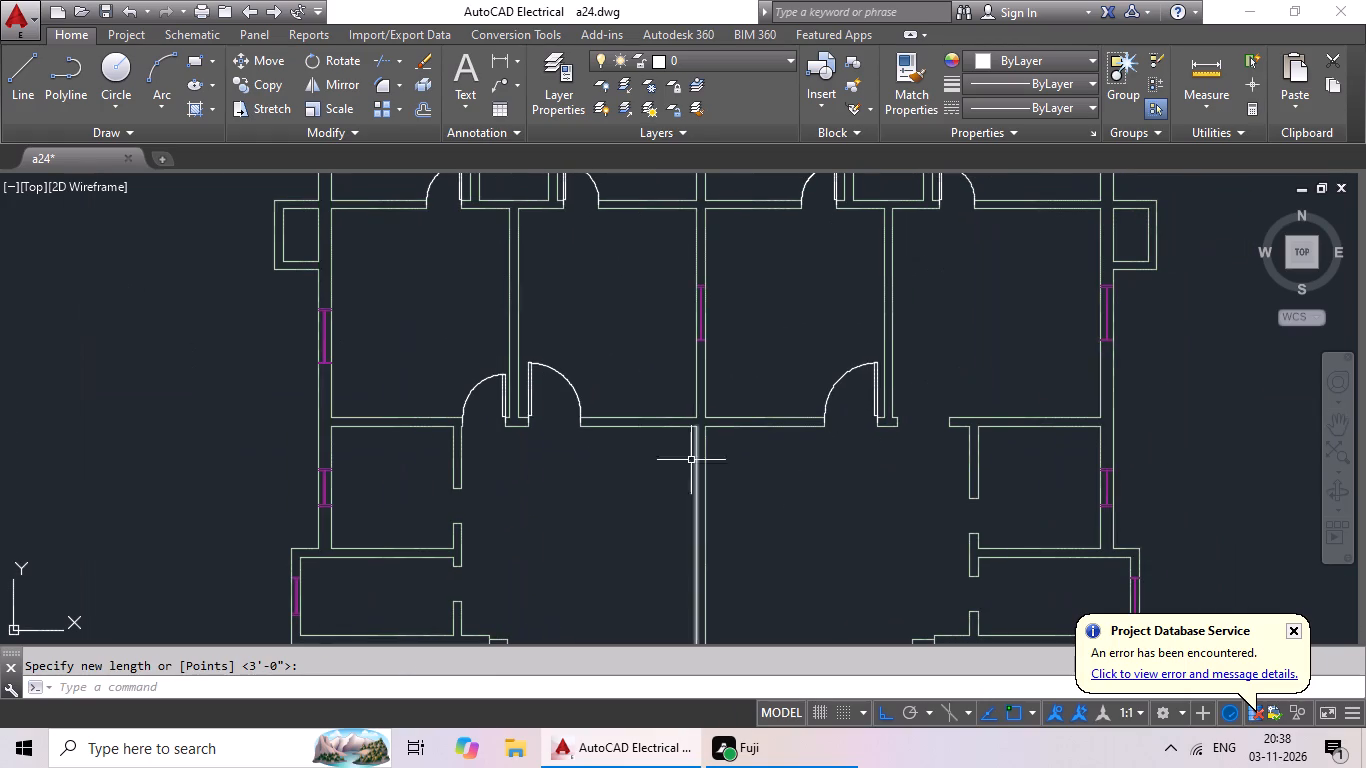
pyautogui.click(577, 391)
pyautogui.hotkey('ctrl', 'c')
pyautogui.hotkey('ctrl', 'v')
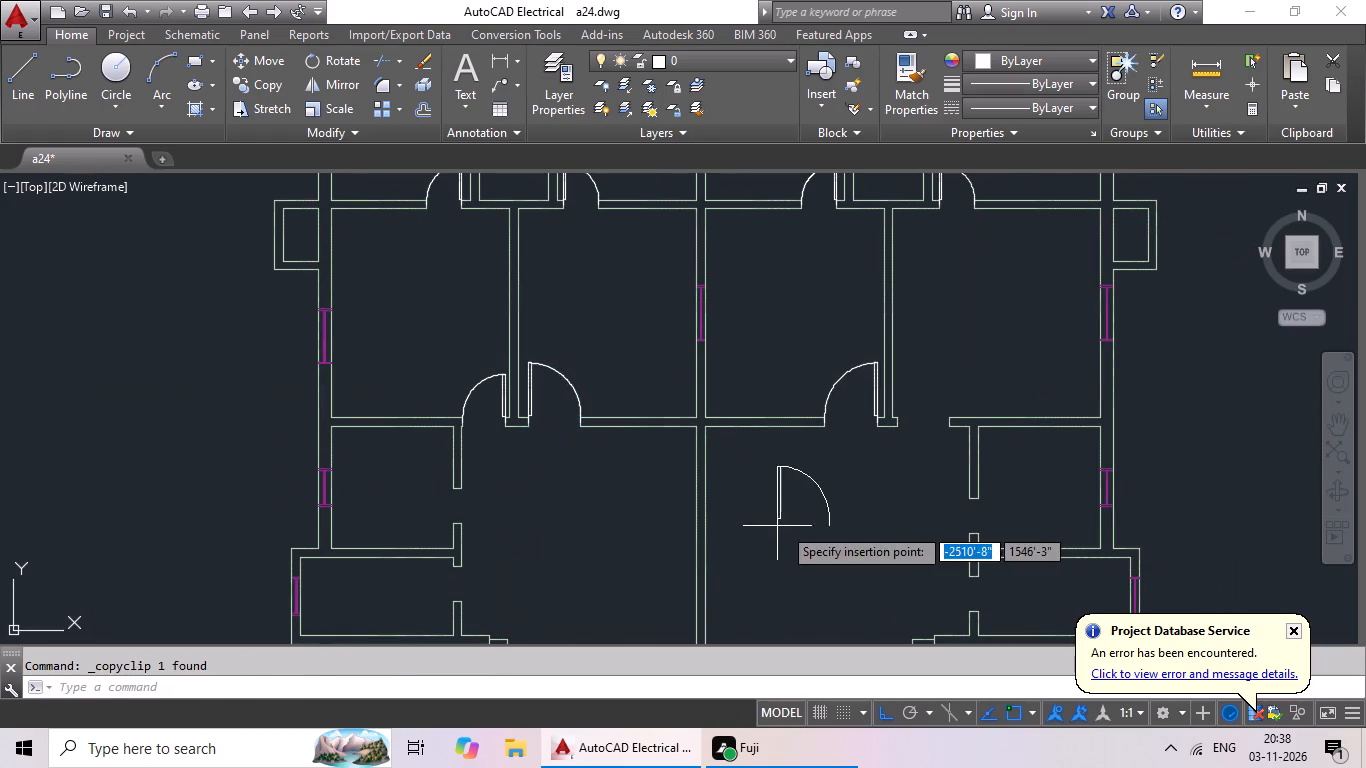
pyautogui.scroll(5, 887, 429)
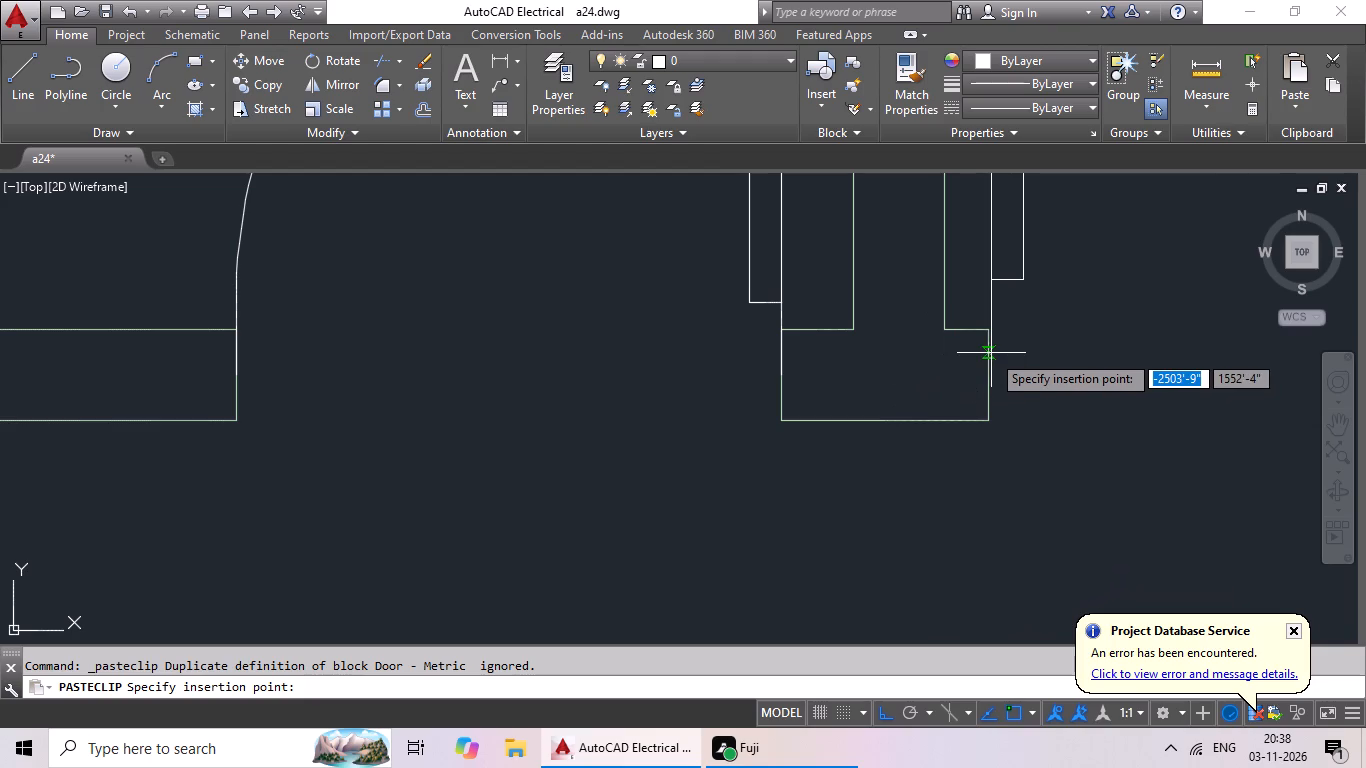
pyautogui.click(990, 375)
# Rotate the upright spare door east of the plan 90° clockwise about the lower end of its leaf side.
pyautogui.scroll(-3, 990, 376)
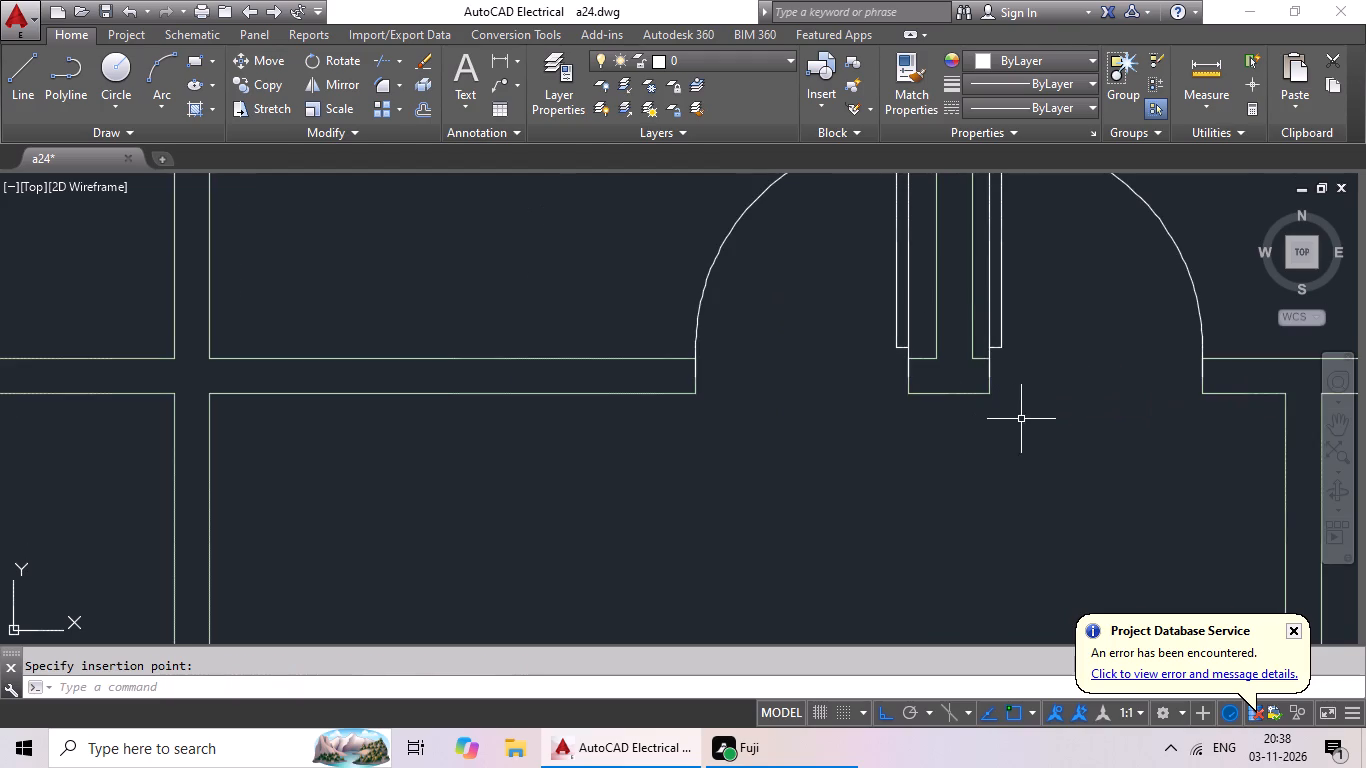
pyautogui.scroll(-2, 1023, 419)
pyautogui.moveTo(1048, 441); pyautogui.dragTo(970, 369, button='middle')
pyautogui.scroll(-1, 961, 376)
pyautogui.moveTo(924, 450); pyautogui.dragTo(935, 366, button='middle')
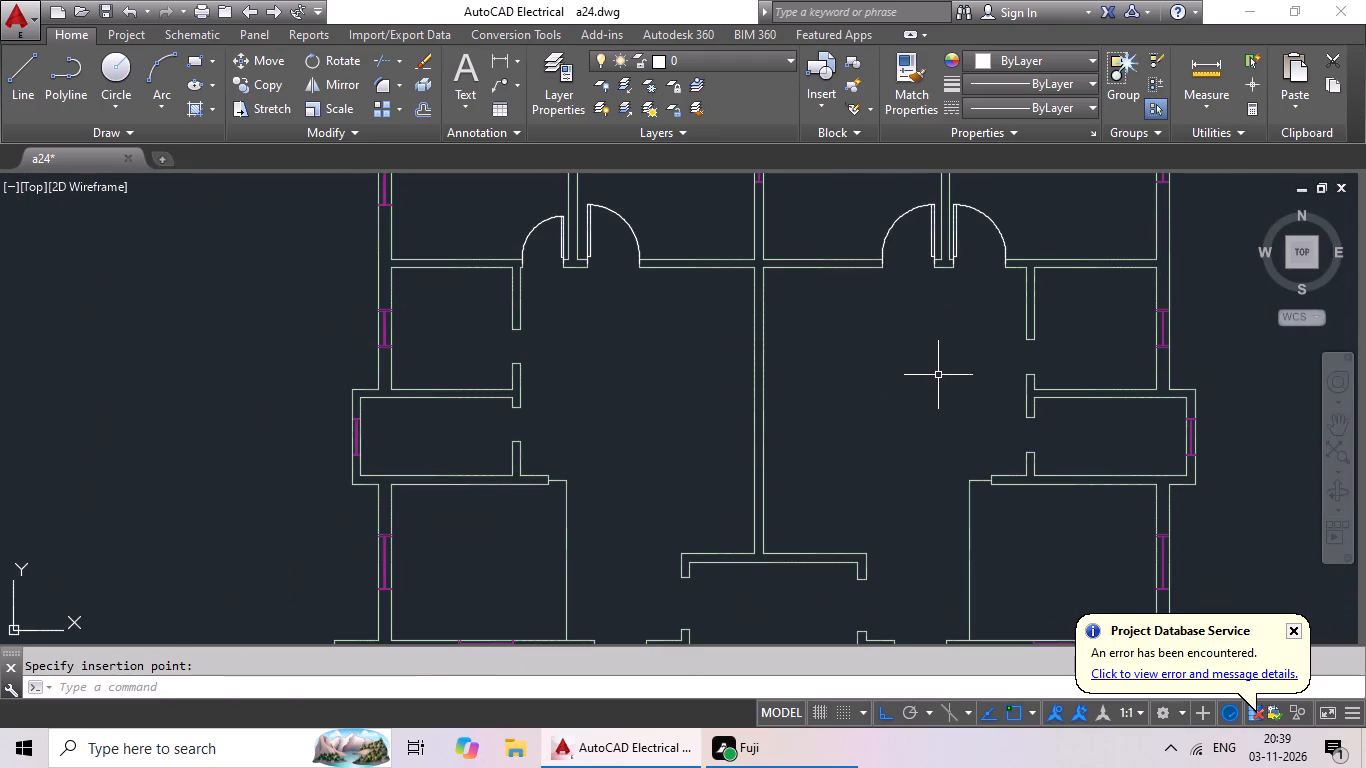
pyautogui.moveTo(931, 320); pyautogui.dragTo(605, 430, button='middle')
pyautogui.scroll(-2, 723, 363)
pyautogui.moveTo(877, 379); pyautogui.dragTo(853, 388, button='middle')
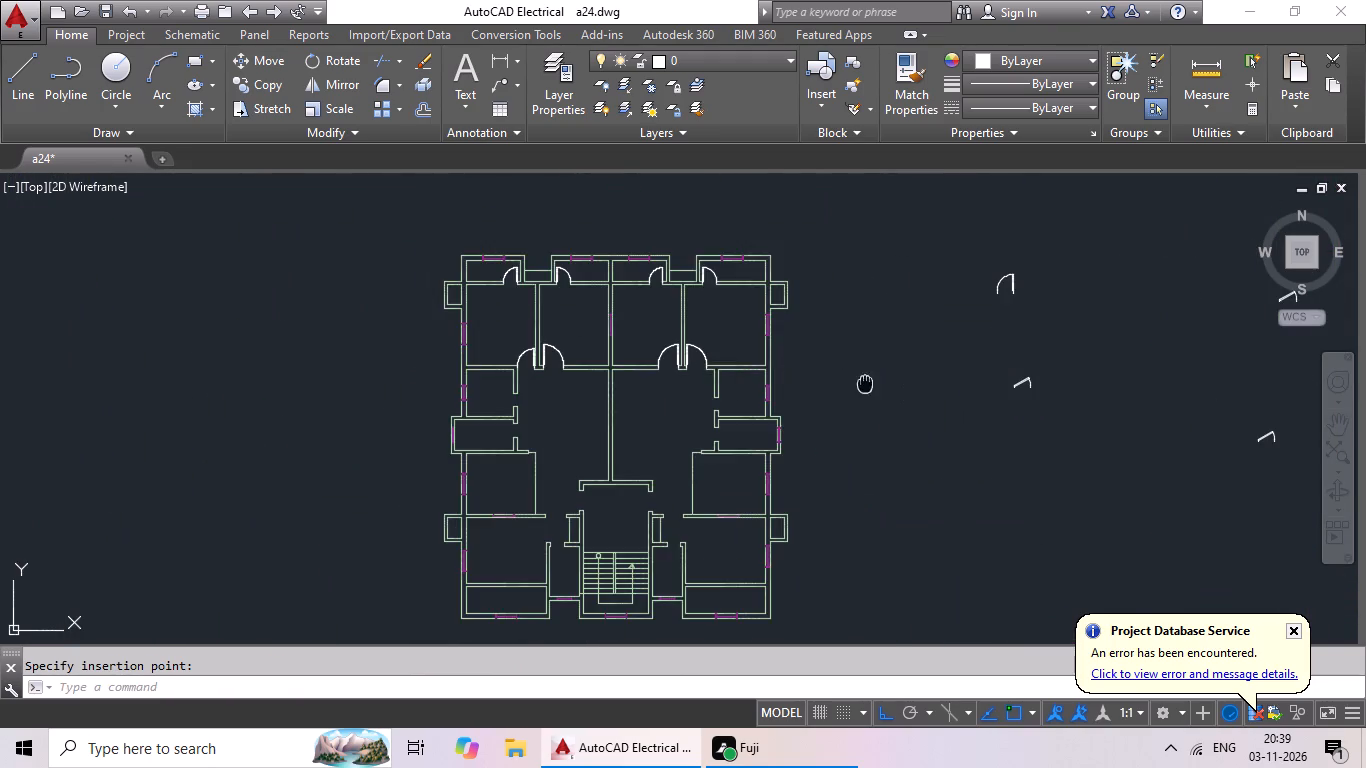
pyautogui.moveTo(853, 388); pyautogui.dragTo(697, 422, button='middle')
pyautogui.scroll(2, 839, 313)
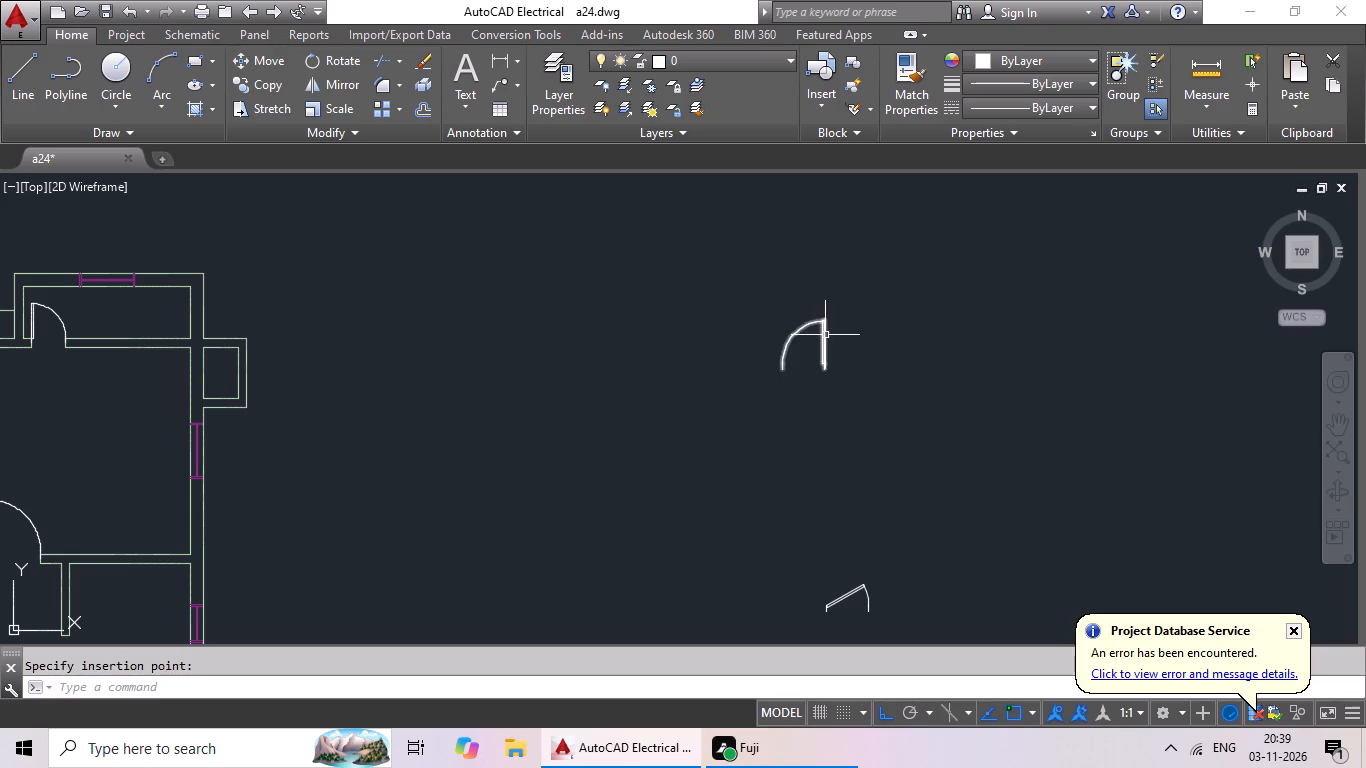
pyautogui.click(825, 335)
pyautogui.click(313, 63)
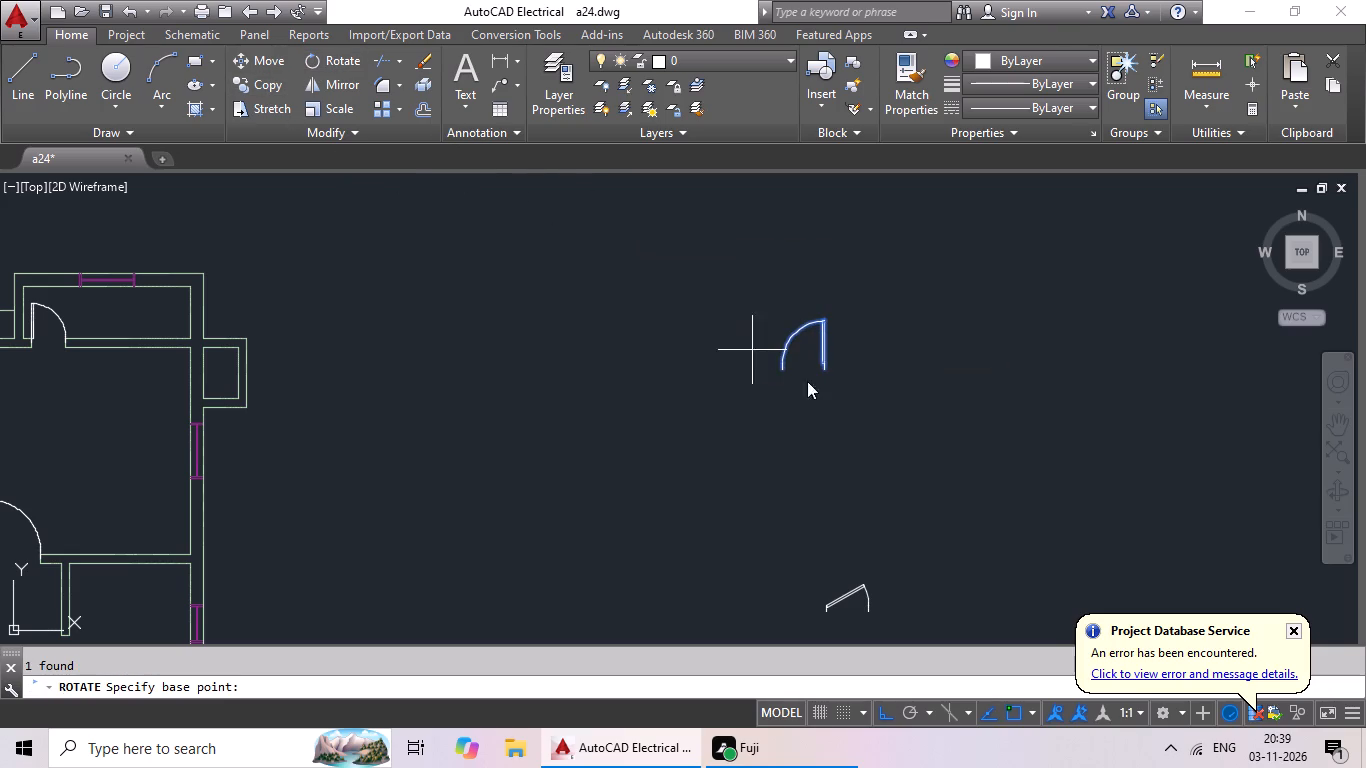
pyautogui.scroll(2, 828, 378)
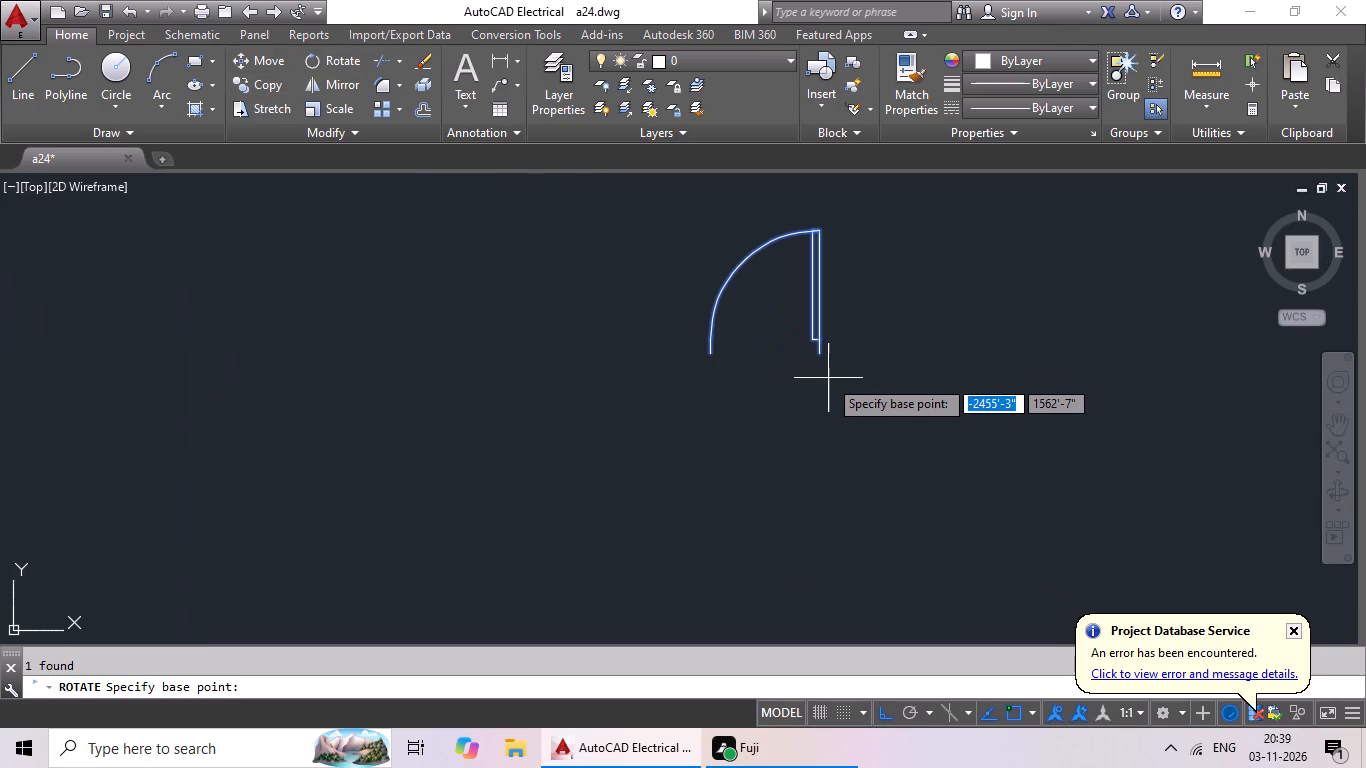
pyautogui.click(822, 349)
pyautogui.click(767, 428)
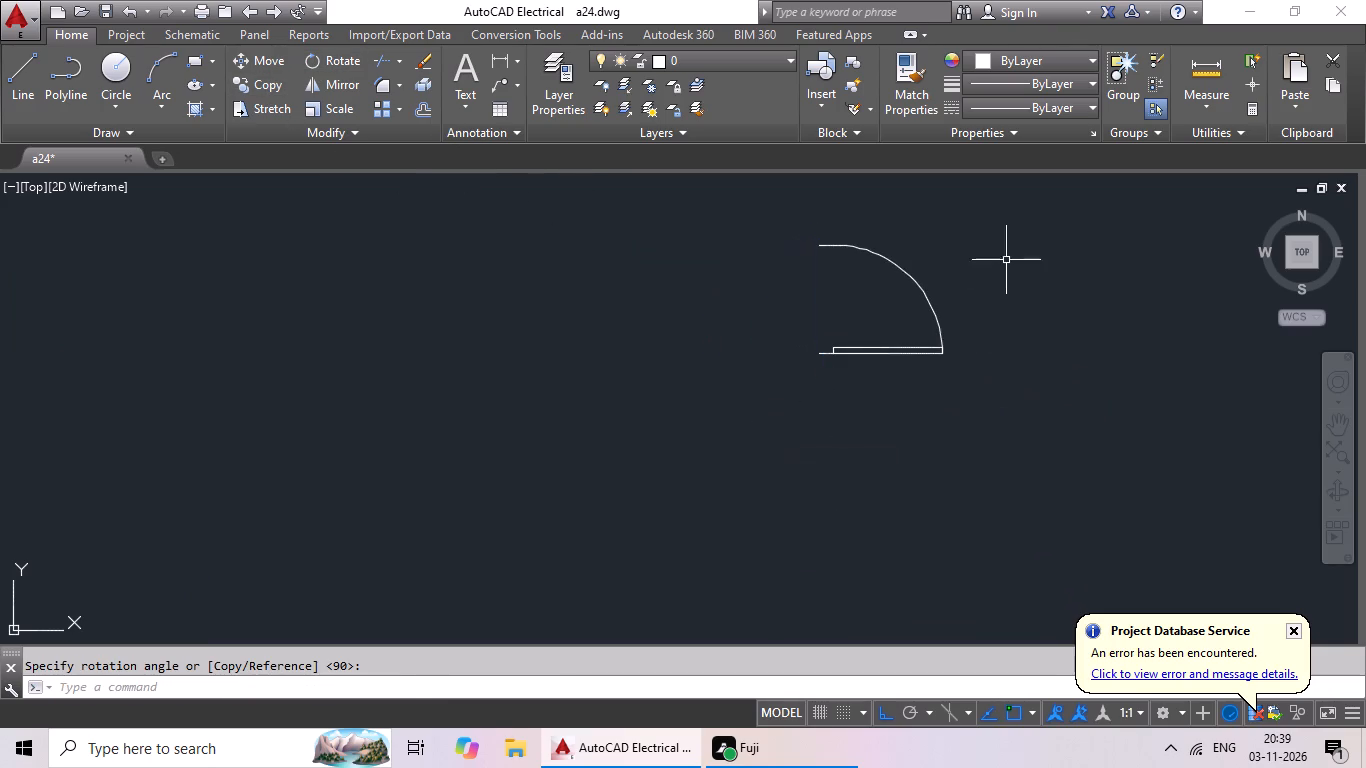
# Copy the rotated spare door and paste it at the south jamb of the west-wall opening in the small room below the northeast room.
pyautogui.moveTo(1006, 258); pyautogui.dragTo(1044, 393)
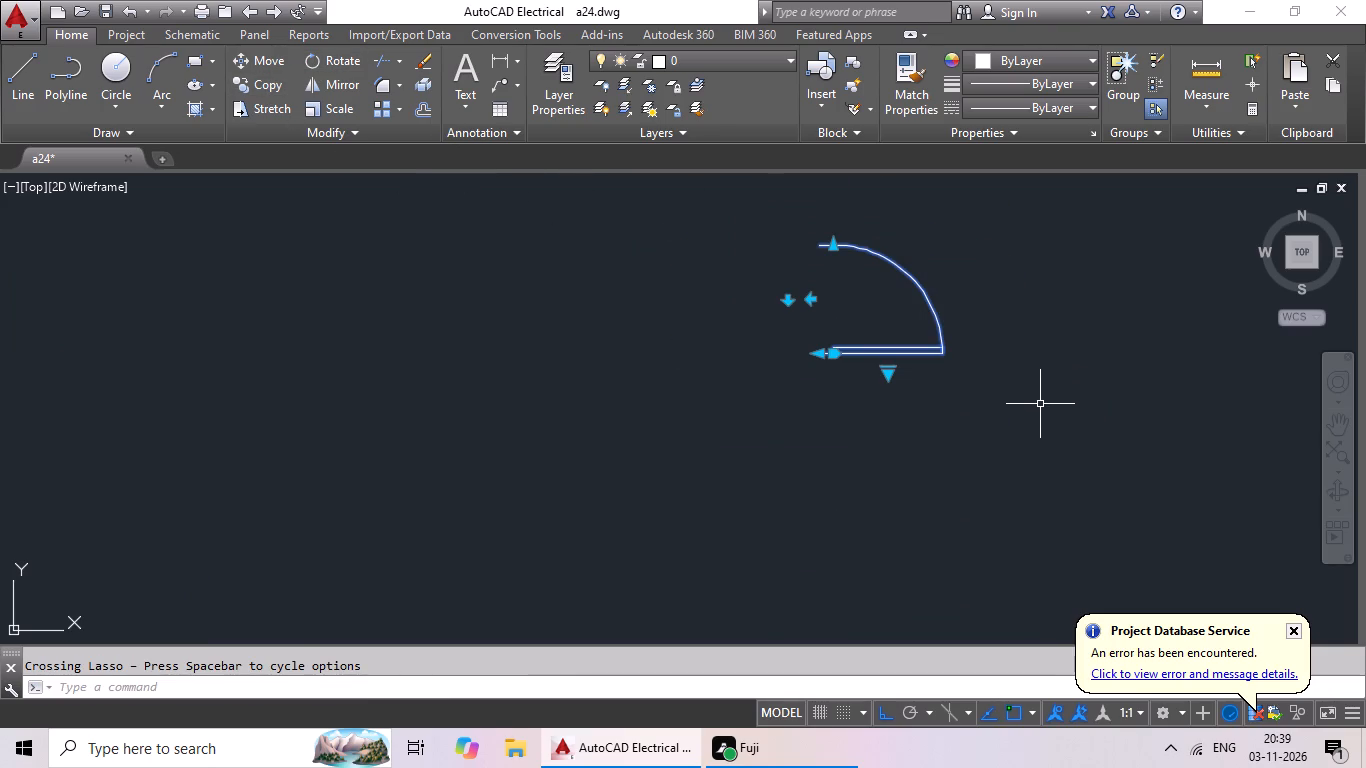
pyautogui.hotkey('ctrl', 'c')
pyautogui.hotkey('ctrl', 'v')
pyautogui.keyDown('ctrl'); pyautogui.scroll(-2, 614, 475); pyautogui.keyUp('ctrl')
pyautogui.scroll(-2, 532, 476)
pyautogui.moveTo(531, 476); pyautogui.dragTo(756, 343, button='middle')
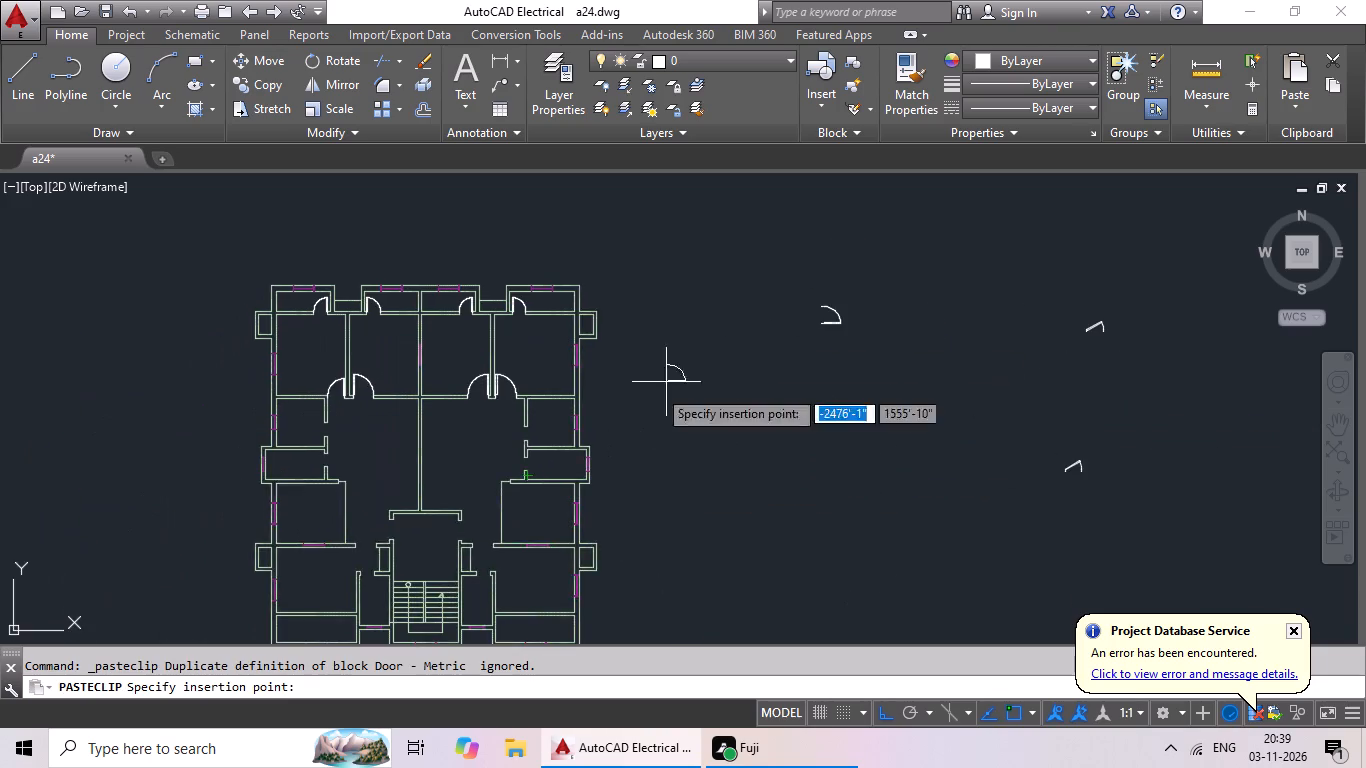
pyautogui.scroll(5, 526, 450)
pyautogui.click(531, 341)
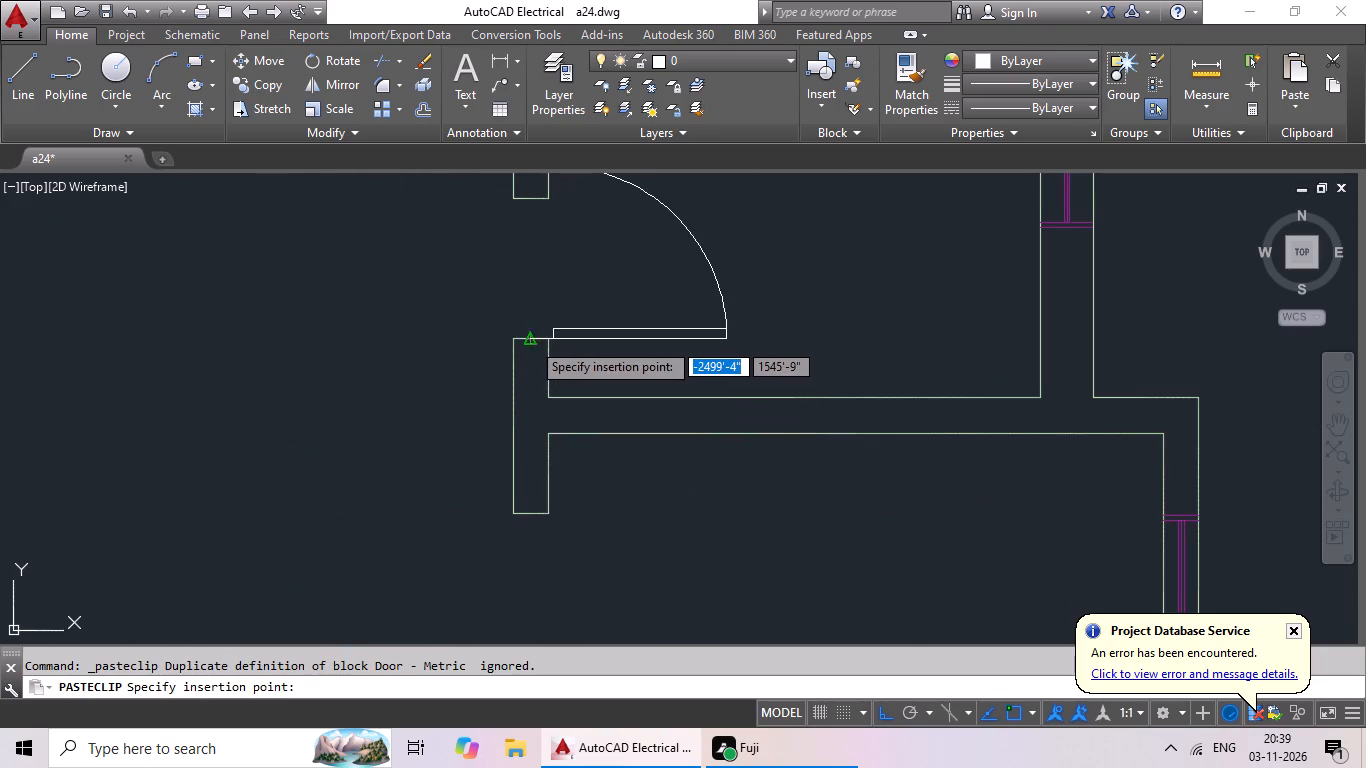
# Scale the pasted door by reference from its south jamb point so its swing ends at the opening's north jamb.
pyautogui.scroll(-3, 622, 322)
pyautogui.moveTo(671, 268); pyautogui.dragTo(629, 303)
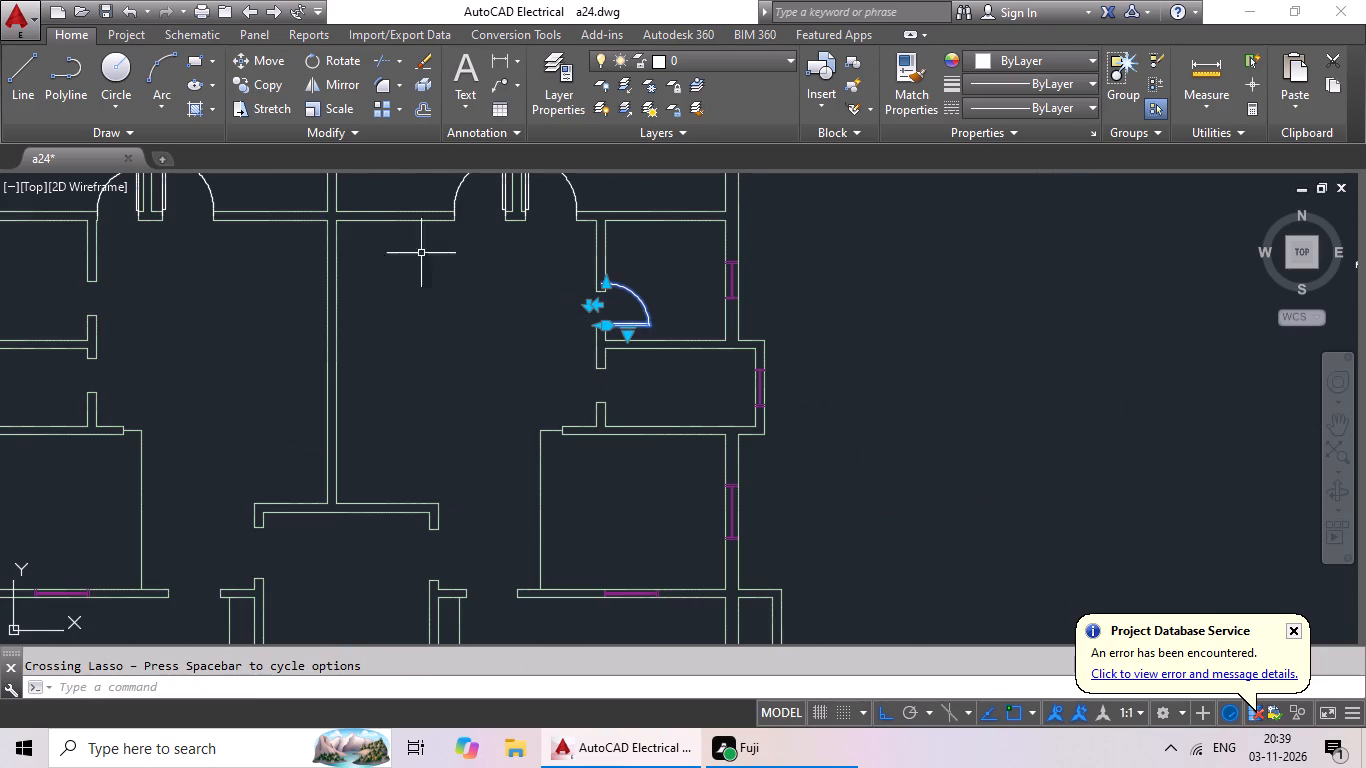
pyautogui.click(336, 112)
pyautogui.scroll(3, 628, 313)
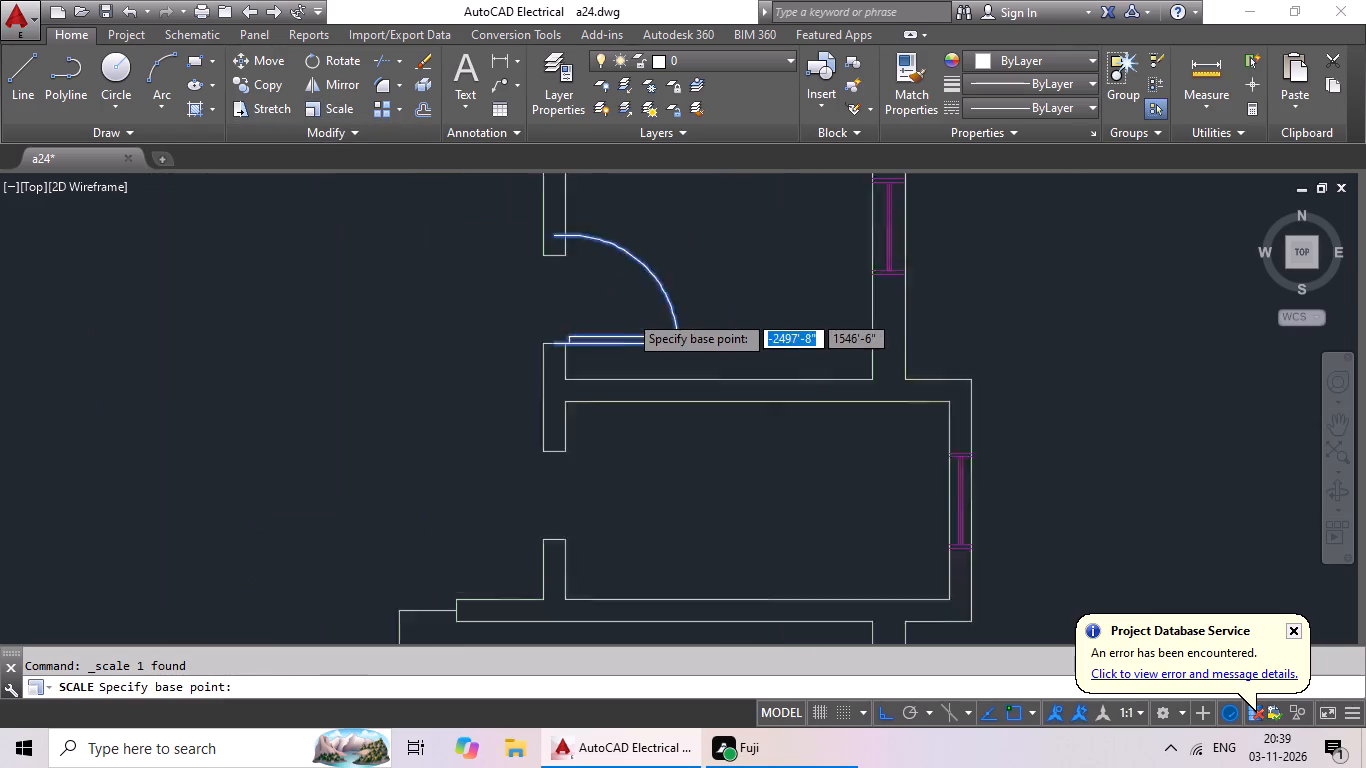
pyautogui.scroll(2, 562, 308)
pyautogui.moveTo(424, 442); pyautogui.dragTo(434, 423)
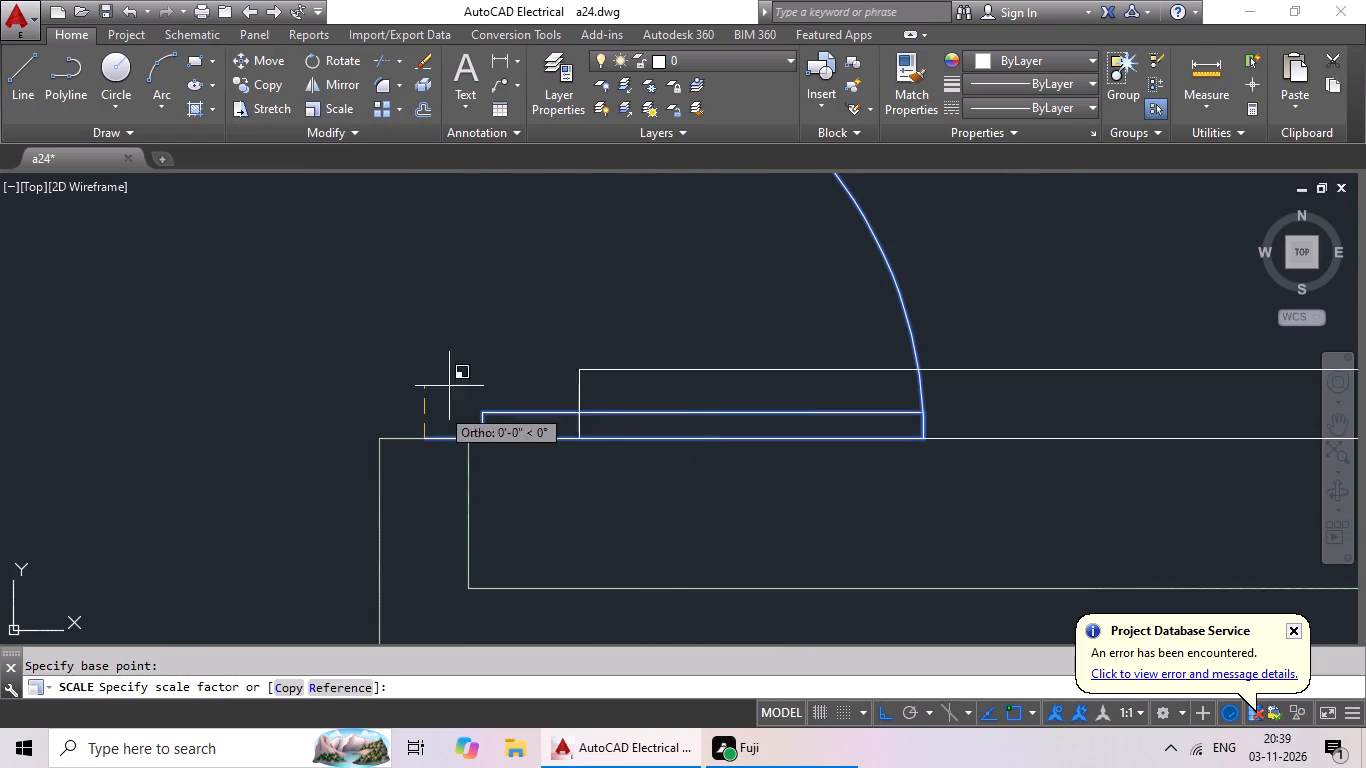
pyautogui.click(343, 688)
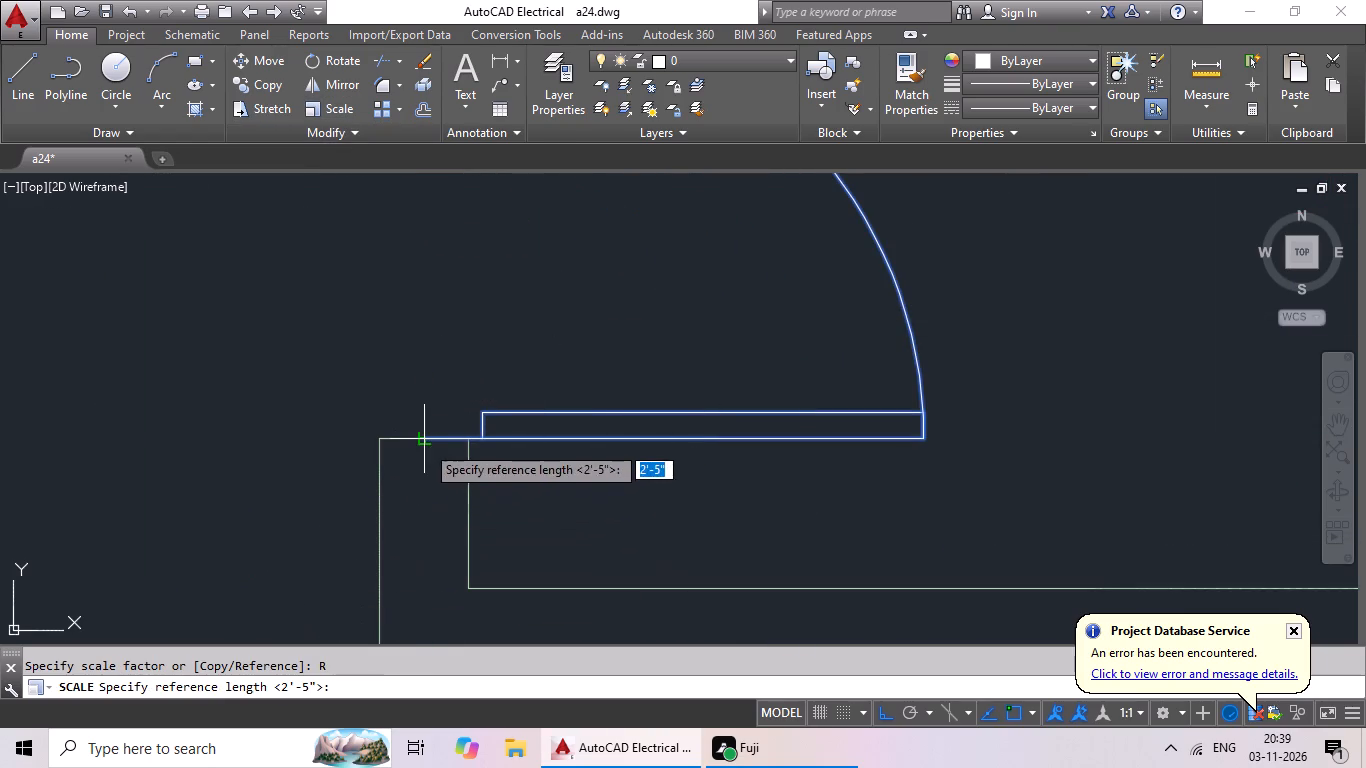
pyautogui.click(424, 440)
pyautogui.scroll(-3, 466, 270)
pyautogui.moveTo(466, 270); pyautogui.dragTo(447, 385, button='middle')
pyautogui.scroll(3, 440, 309)
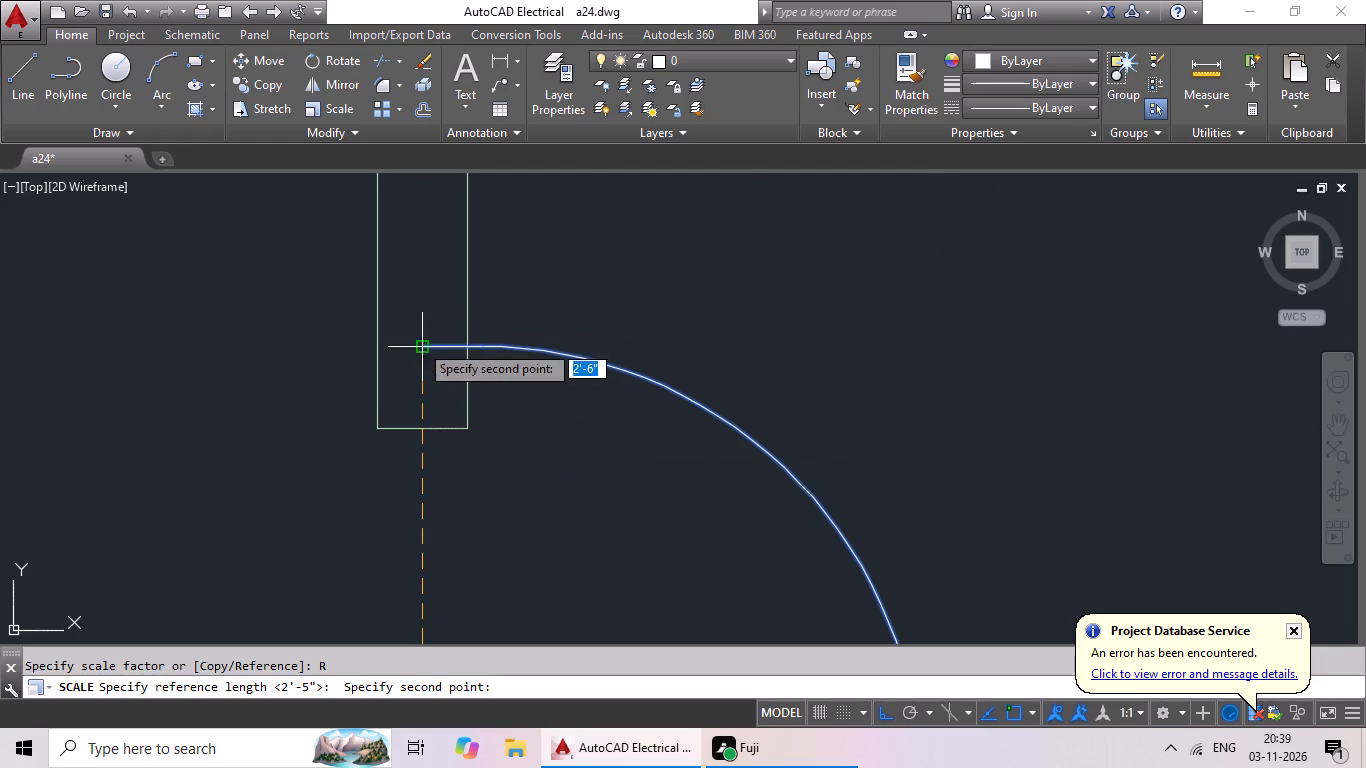
pyautogui.click(424, 347)
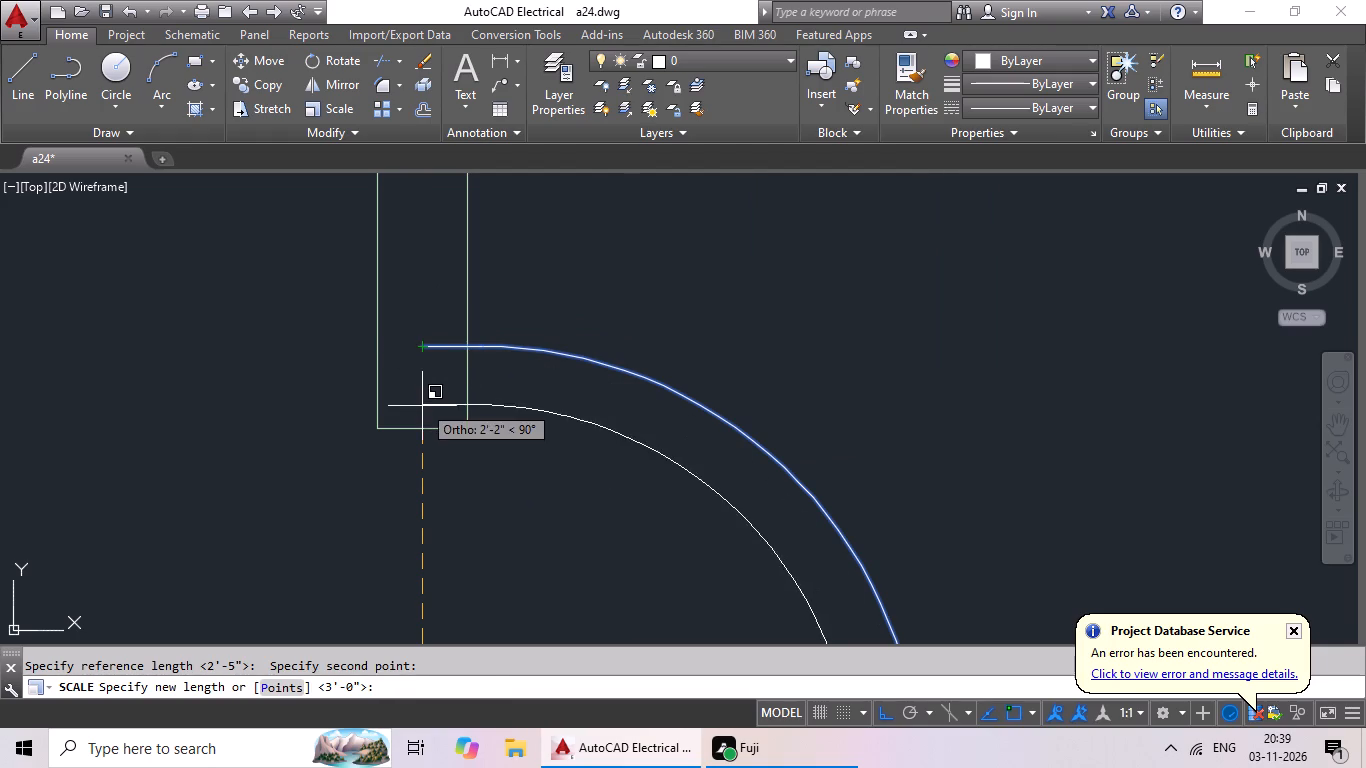
pyautogui.click(420, 432)
# Mirror the spare door east of the plan about a horizontal line below it, erasing the source.
pyautogui.scroll(-6, 727, 357)
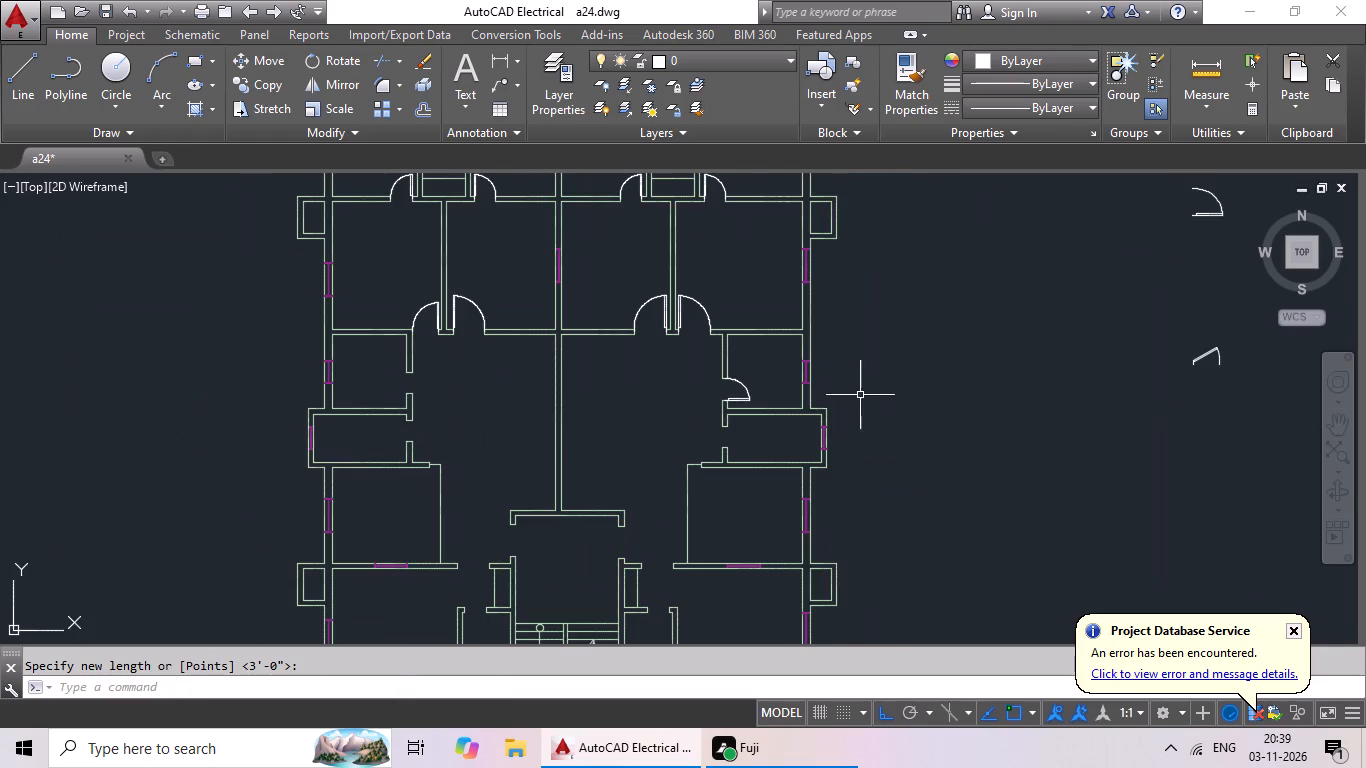
pyautogui.moveTo(921, 417); pyautogui.dragTo(765, 433, button='middle')
pyautogui.moveTo(1039, 427); pyautogui.dragTo(743, 440, button='middle')
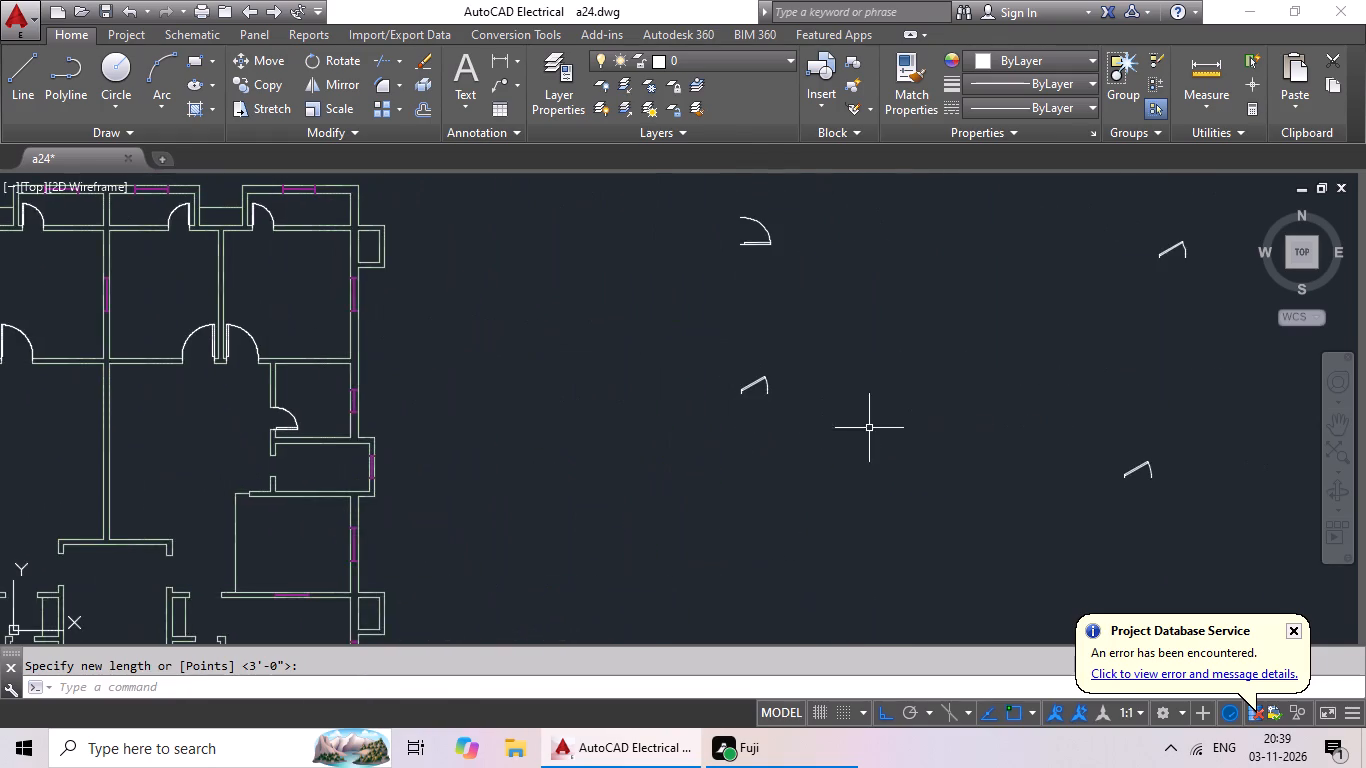
pyautogui.moveTo(868, 429); pyautogui.dragTo(766, 507, button='middle')
pyautogui.scroll(4, 678, 321)
pyautogui.click(589, 321)
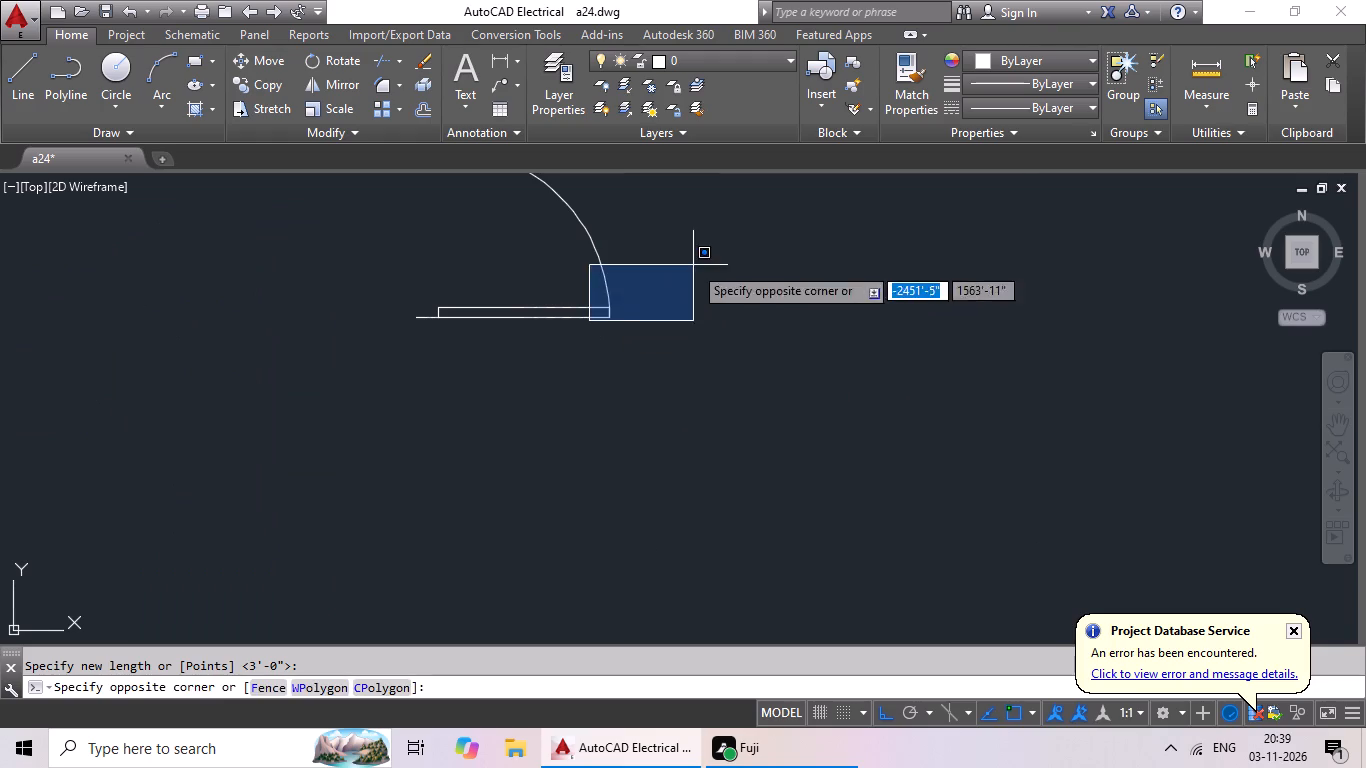
pyautogui.moveTo(618, 273); pyautogui.dragTo(492, 349)
pyautogui.moveTo(705, 257); pyautogui.dragTo(544, 395)
pyautogui.moveTo(741, 384); pyautogui.dragTo(819, 501, button='middle')
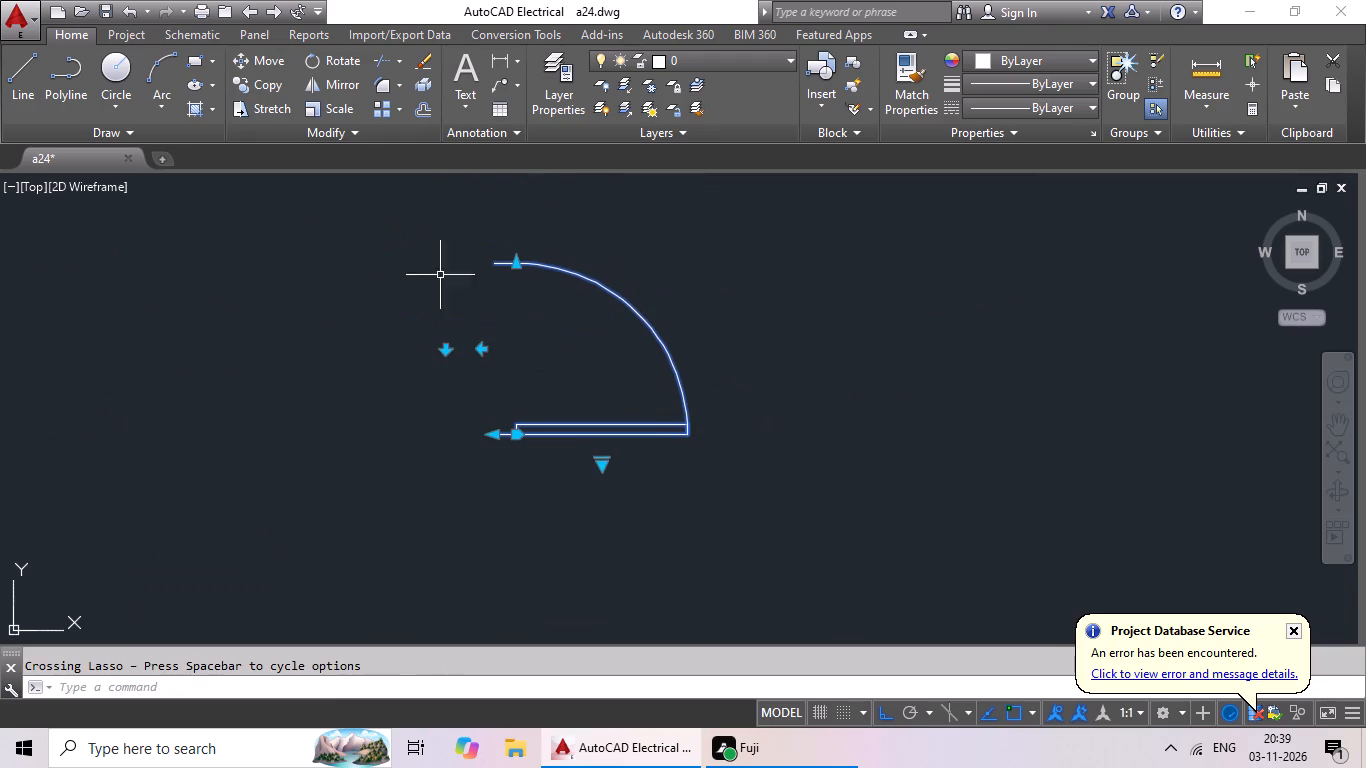
pyautogui.click(338, 83)
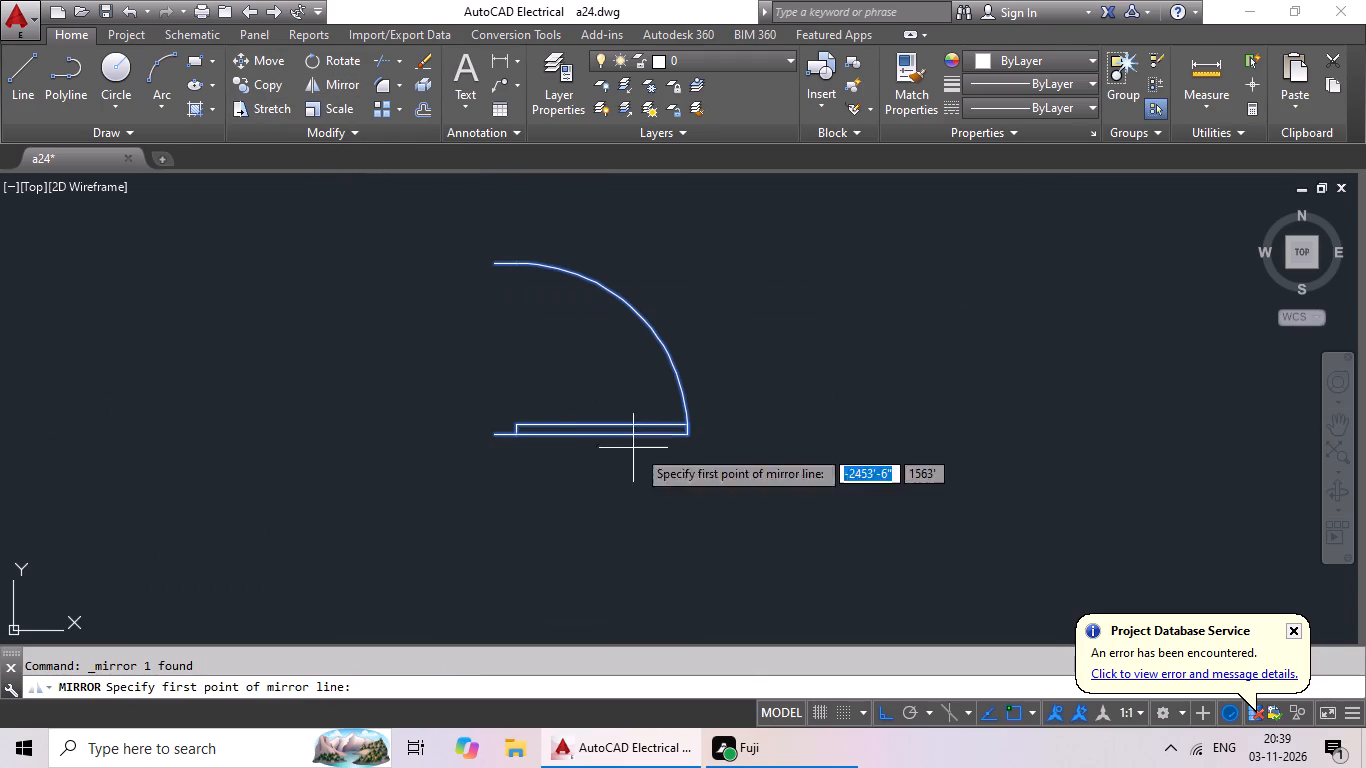
pyautogui.click(686, 494)
pyautogui.click(425, 496)
pyautogui.moveTo(498, 456); pyautogui.dragTo(539, 390, button='middle')
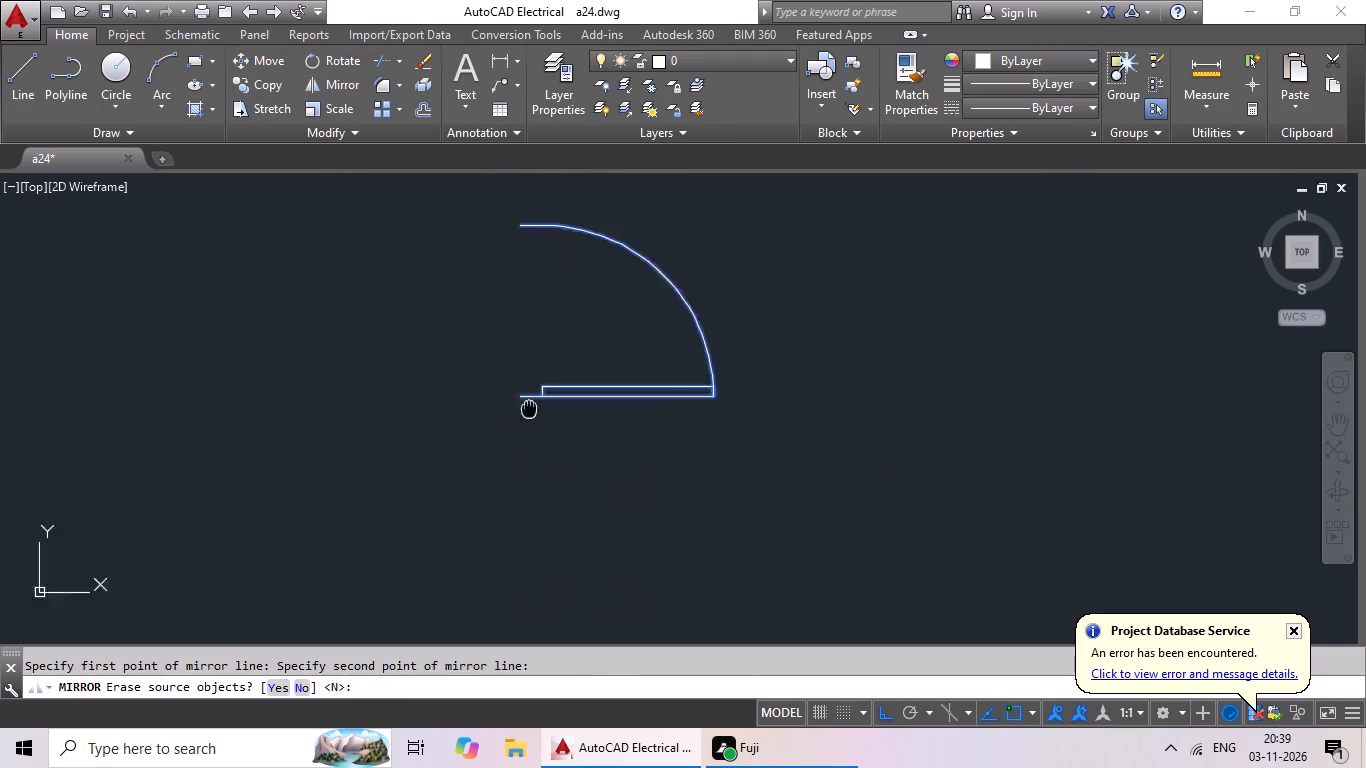
pyautogui.moveTo(539, 390); pyautogui.dragTo(602, 243, button='middle')
pyautogui.click(279, 683)
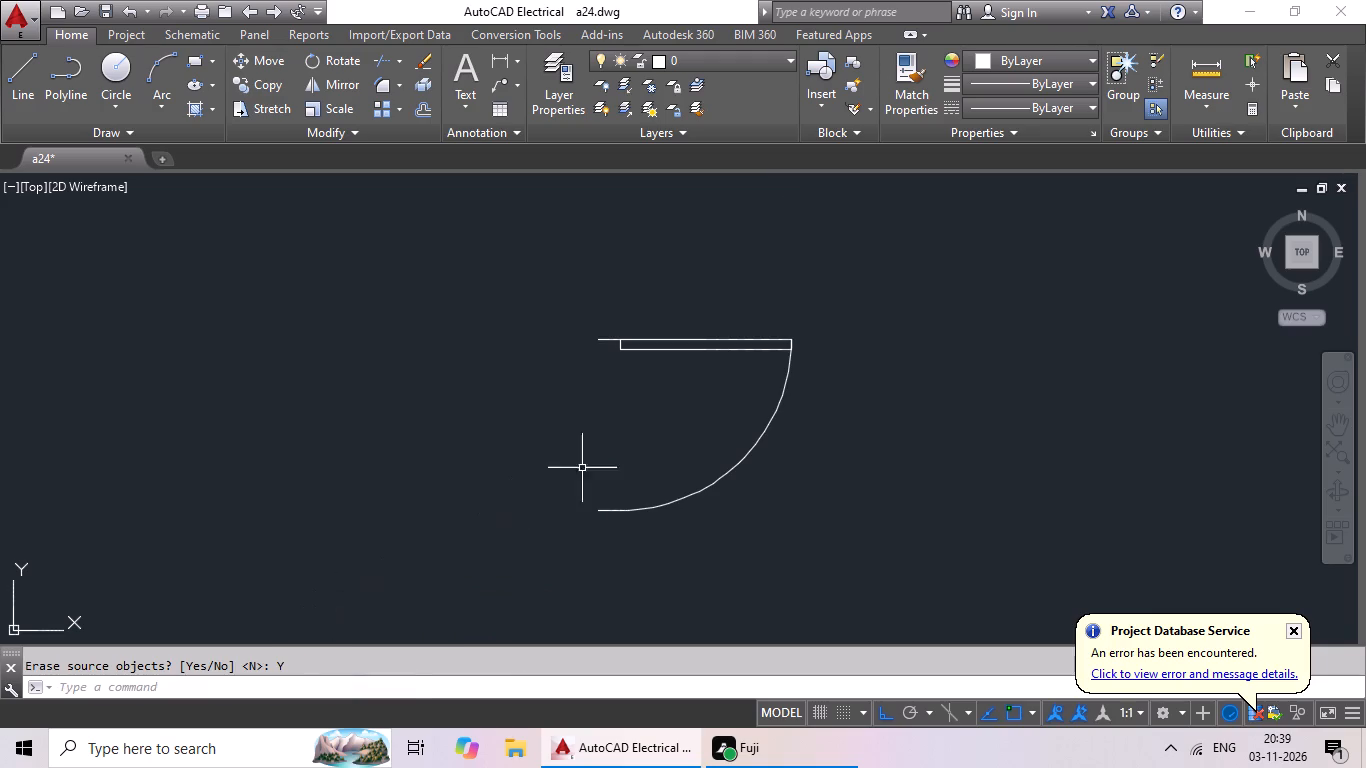
# Copy the downward-swinging spare door and paste it at the south jamb of the west-wall opening in the east apartment's projecting small room.
pyautogui.moveTo(819, 295); pyautogui.dragTo(1090, 411)
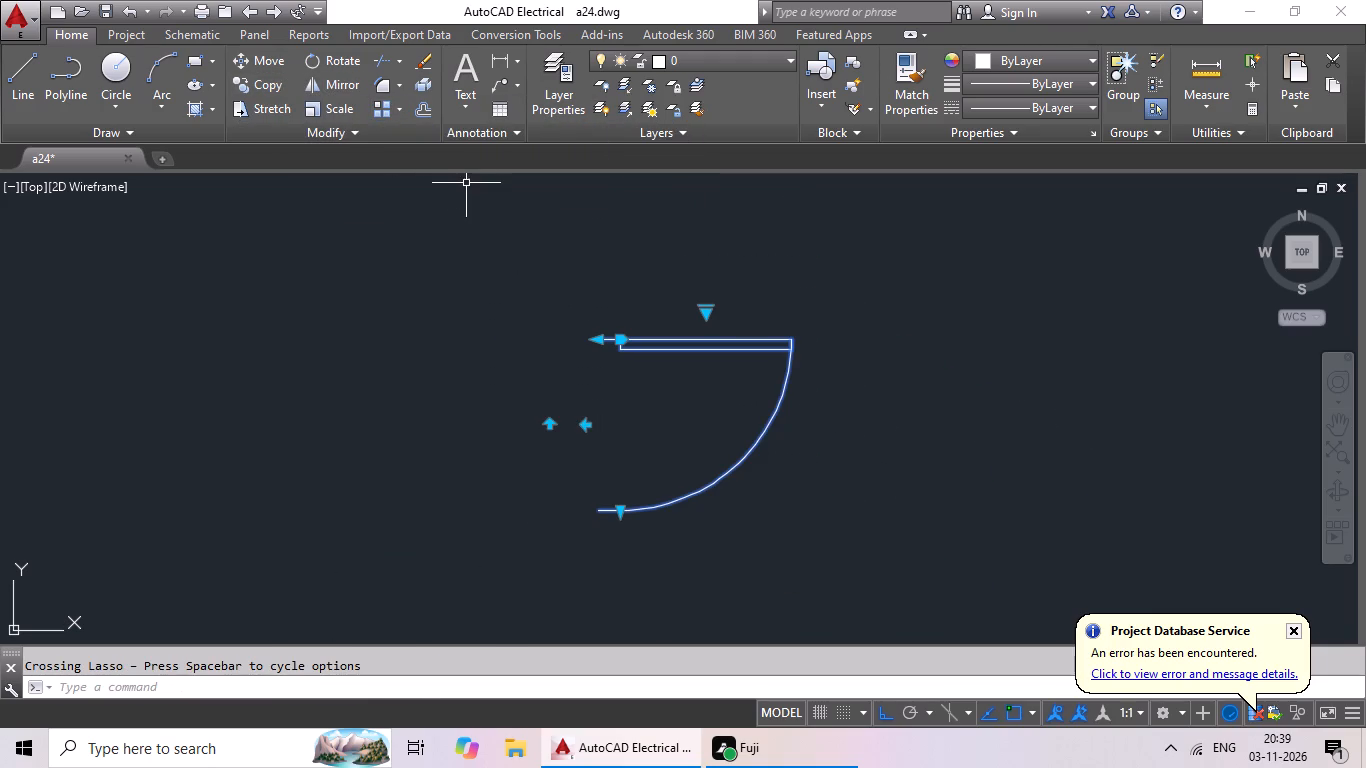
pyautogui.hotkey('ctrl', 'c')
pyautogui.hotkey('ctrl', 'v')
pyautogui.keyDown('ctrl'); pyautogui.scroll(-3, 383, 218); pyautogui.keyUp('ctrl')
pyautogui.moveTo(334, 337); pyautogui.dragTo(615, 352, button='middle')
pyautogui.scroll(-2, 453, 350)
pyautogui.moveTo(450, 353); pyautogui.dragTo(643, 284, button='middle')
pyautogui.scroll(3, 454, 375)
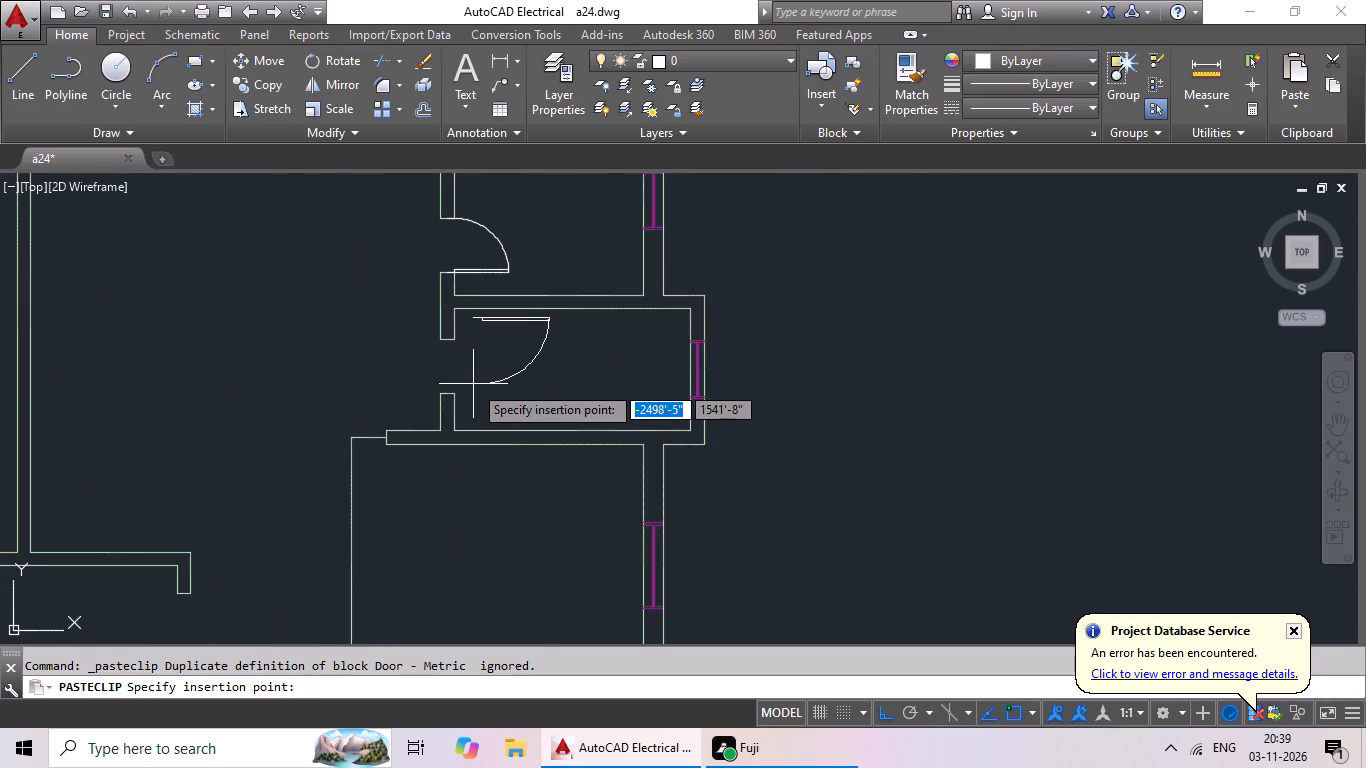
pyautogui.scroll(3, 473, 384)
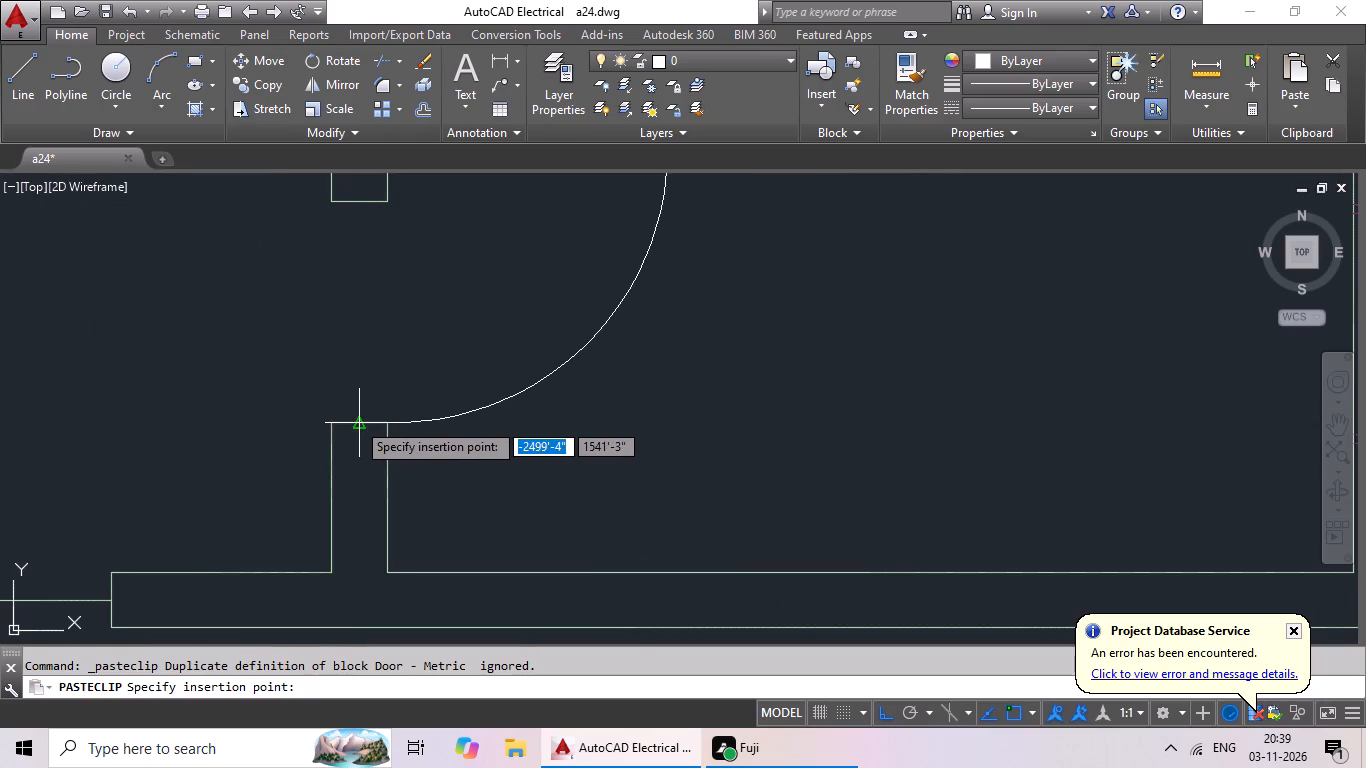
pyautogui.click(356, 420)
# Scale the projecting room's door by reference from its south jamb point so its leaf meets the opening's north jamb.
pyautogui.scroll(-3, 477, 360)
pyautogui.moveTo(550, 313); pyautogui.dragTo(483, 352)
pyautogui.click(494, 350)
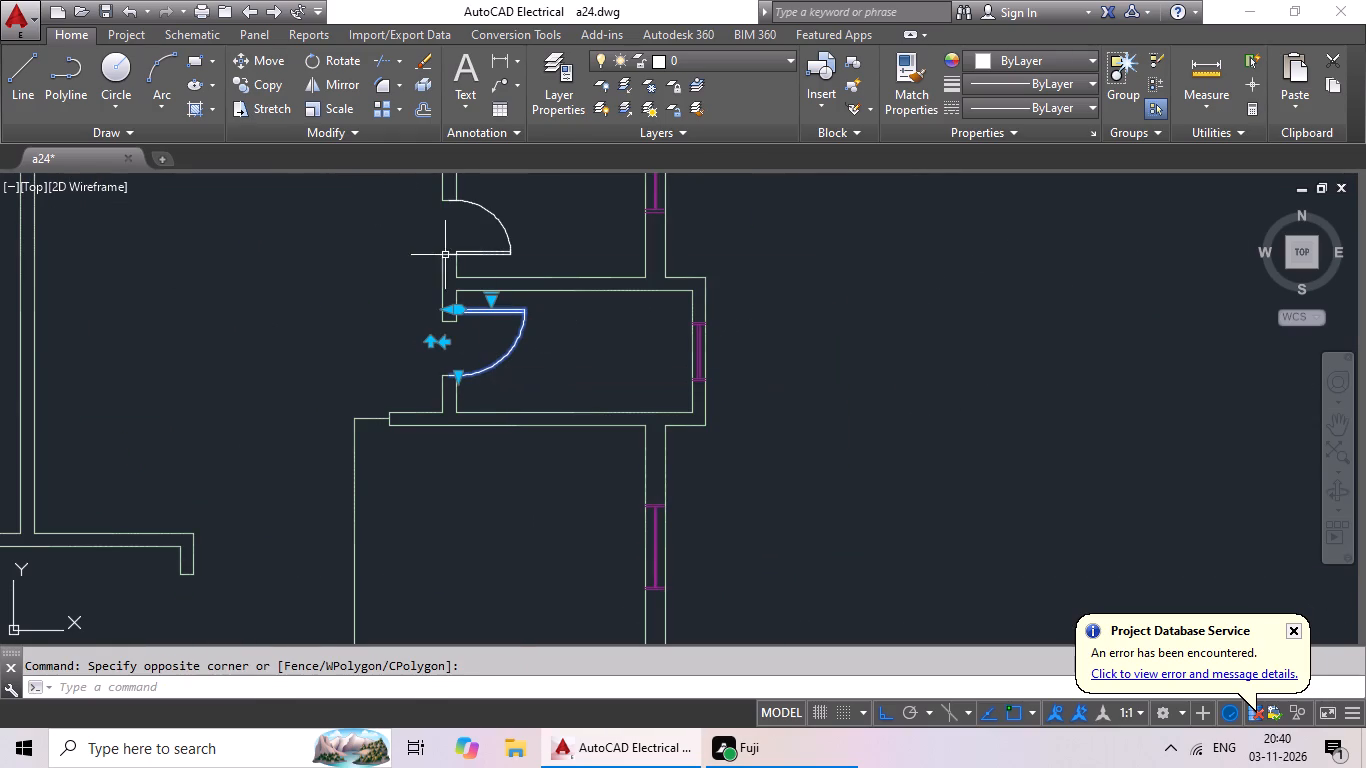
pyautogui.click(314, 97)
pyautogui.click(315, 103)
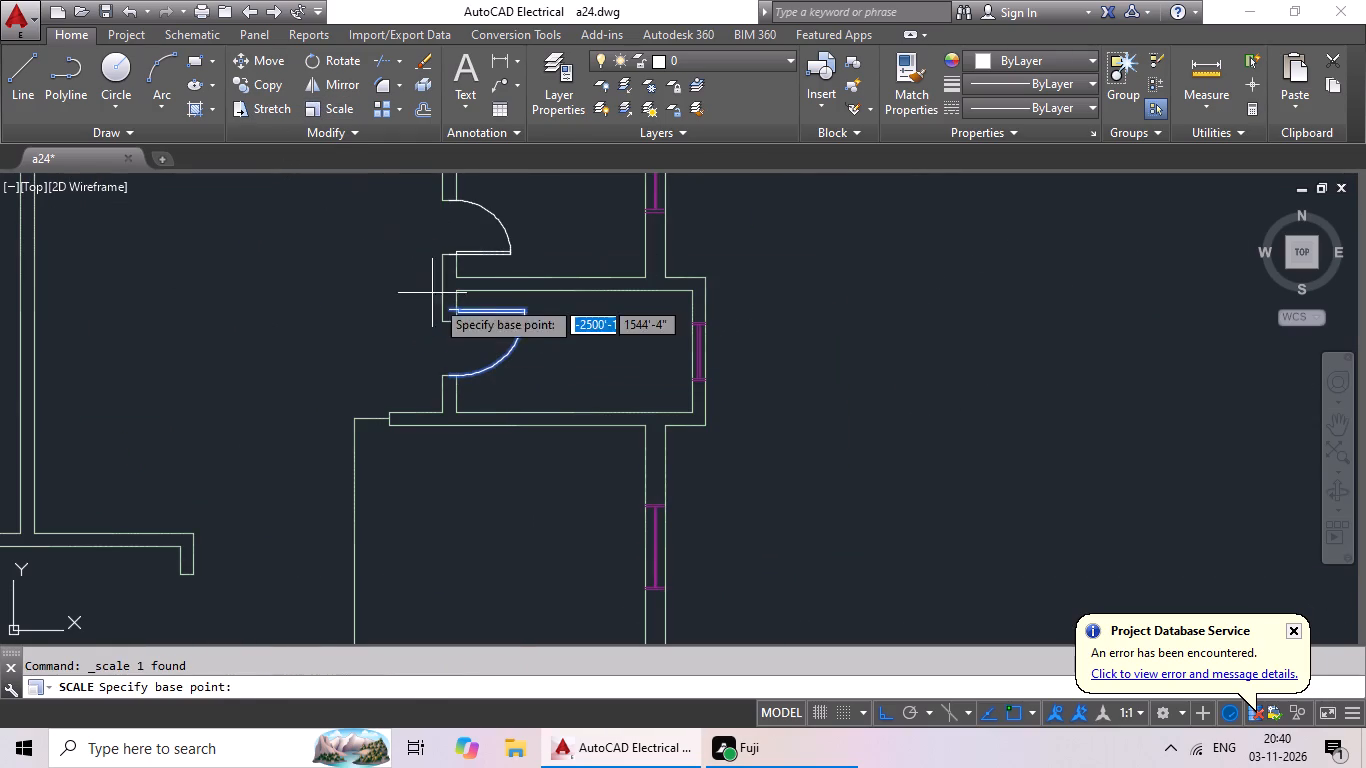
pyautogui.scroll(2, 451, 328)
pyautogui.scroll(3, 445, 441)
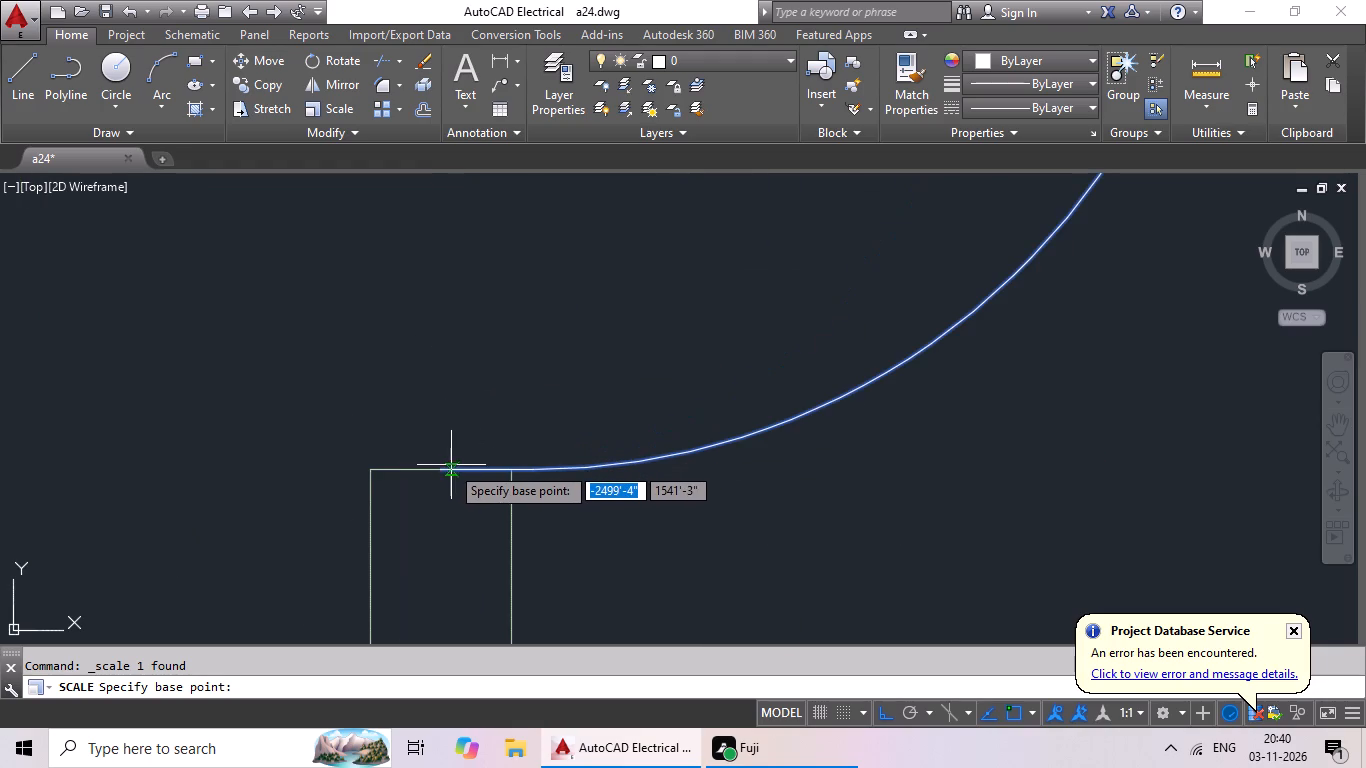
pyautogui.click(443, 469)
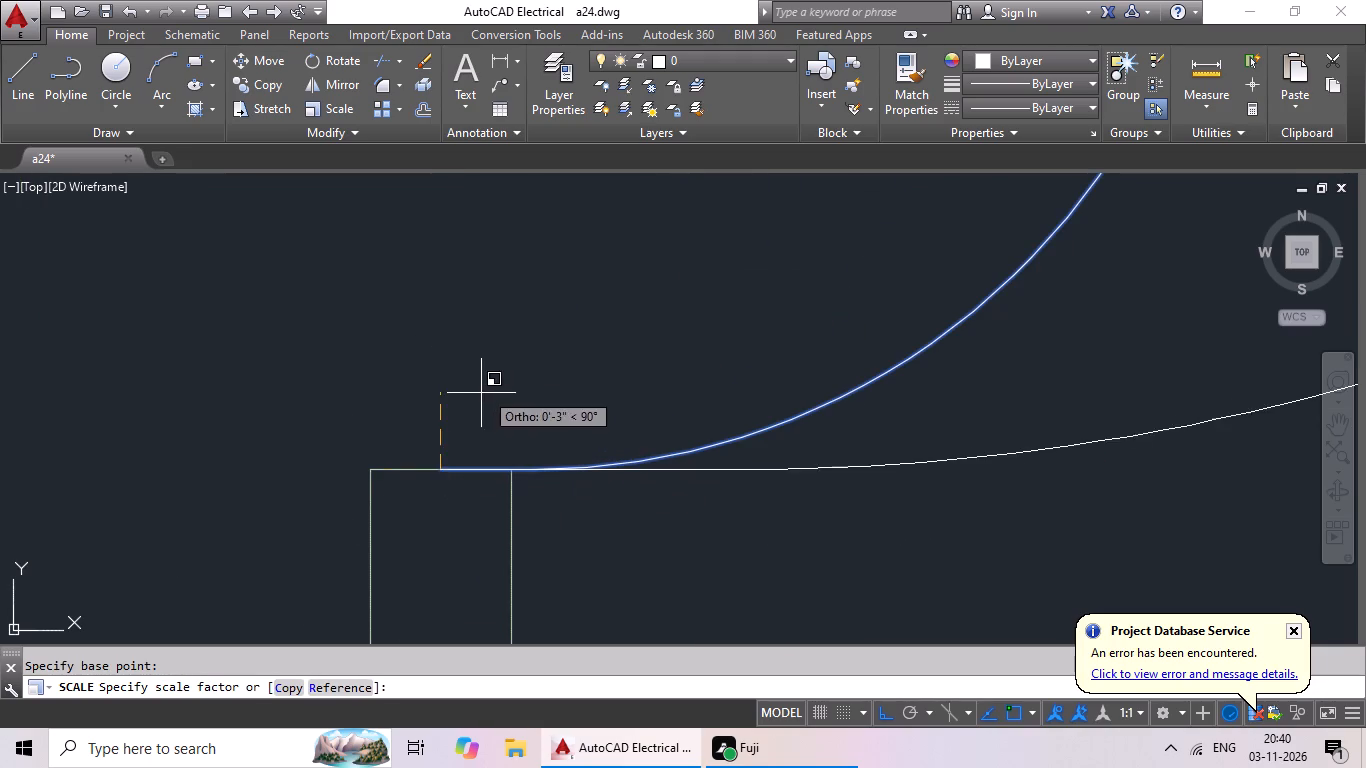
pyautogui.click(343, 691)
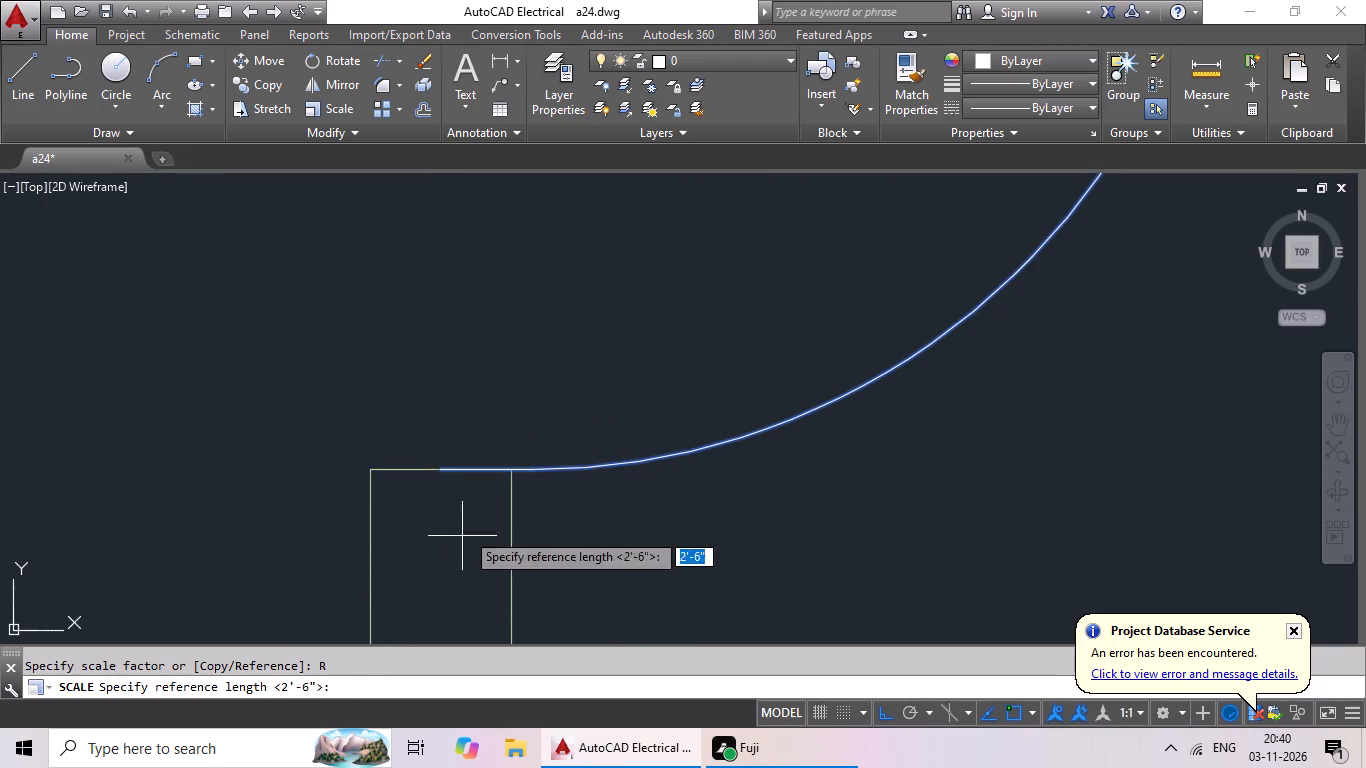
pyautogui.click(440, 467)
pyautogui.scroll(-3, 468, 347)
pyautogui.moveTo(473, 351); pyautogui.dragTo(445, 489, button='middle')
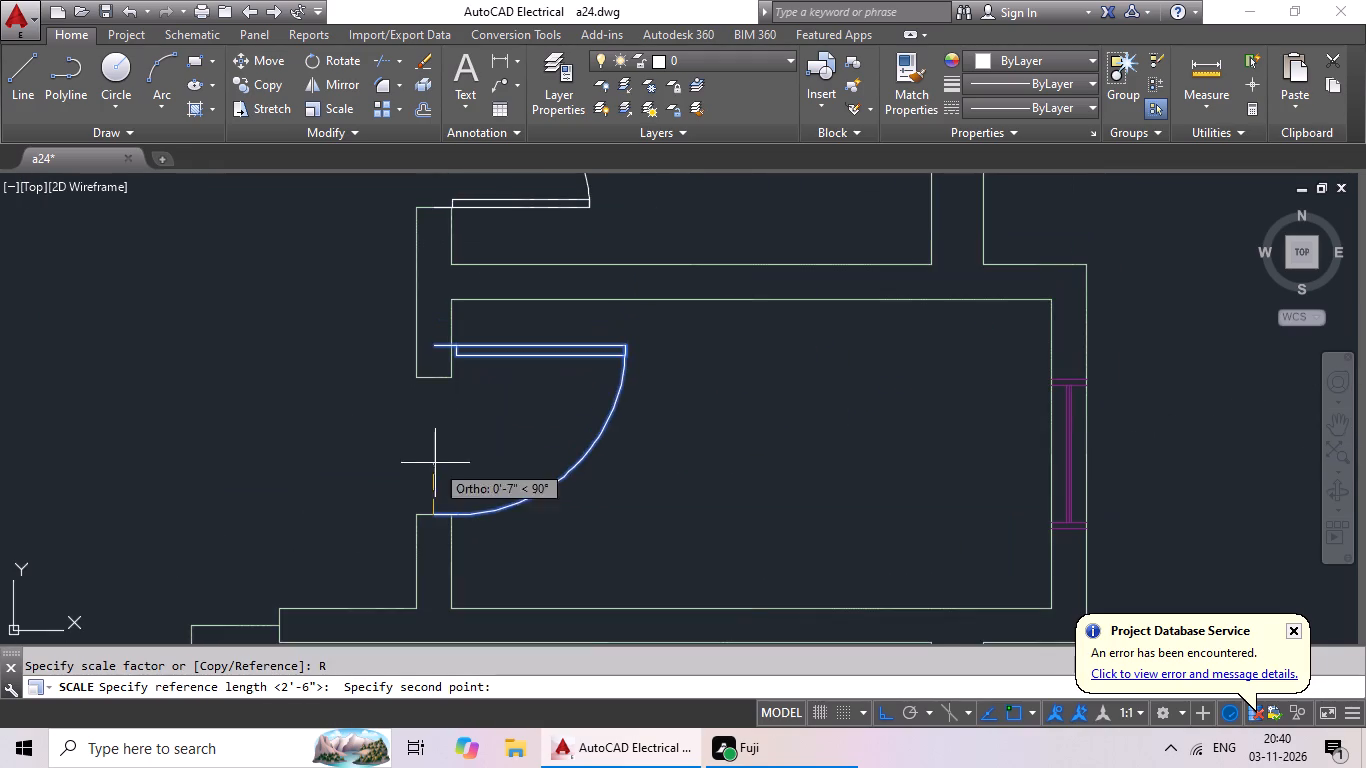
pyautogui.scroll(4, 433, 371)
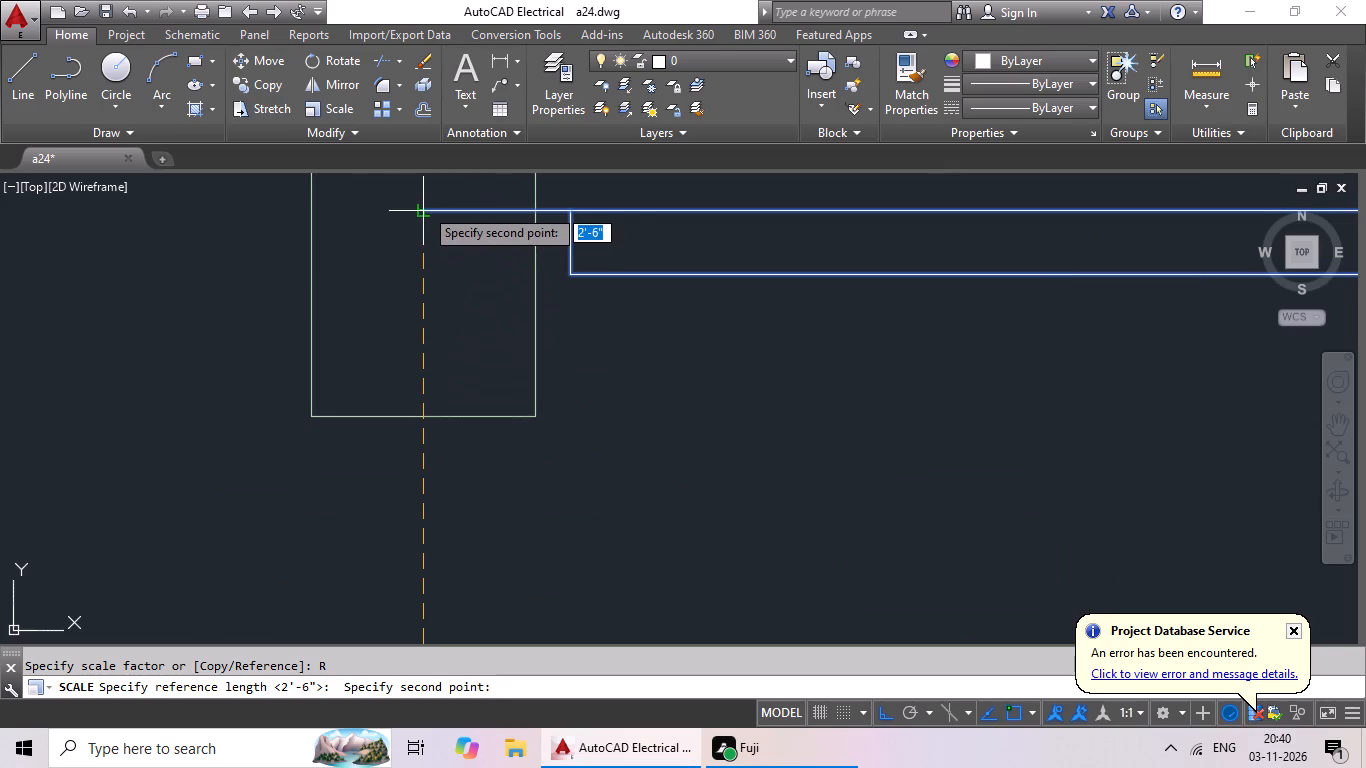
pyautogui.click(424, 207)
pyautogui.click(421, 418)
# Mirror the spare door east of the plan about a vertical line on its west side, erasing the source.
pyautogui.scroll(-5, 556, 384)
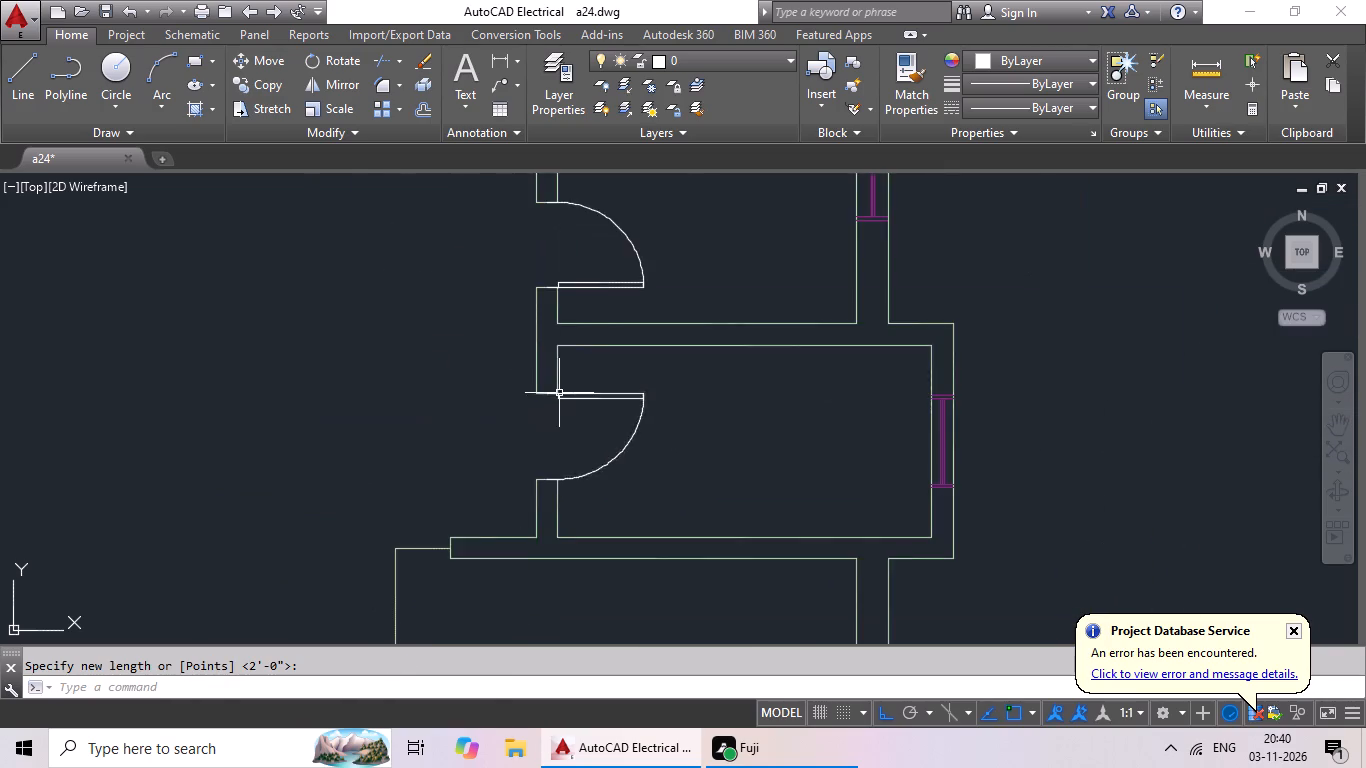
pyautogui.scroll(-3, 646, 412)
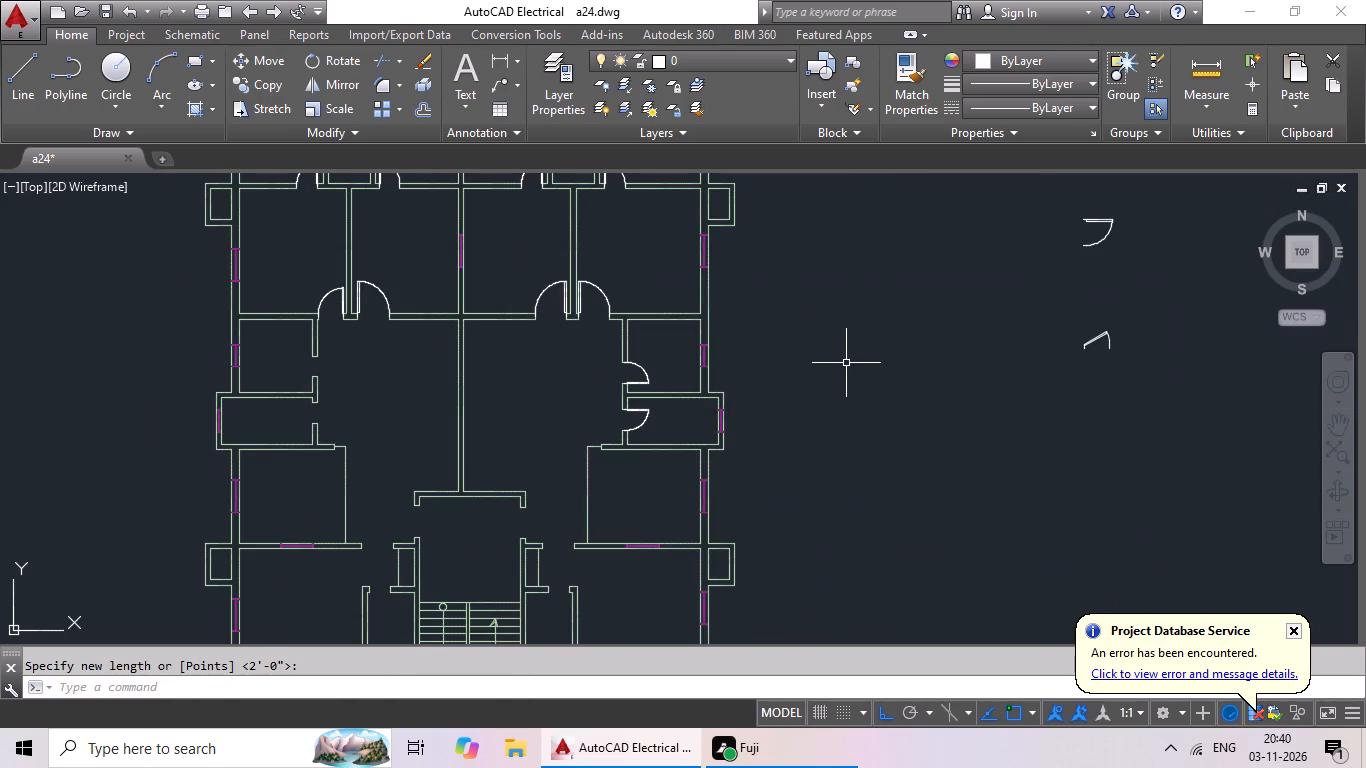
pyautogui.moveTo(868, 340); pyautogui.dragTo(571, 426, button='middle')
pyautogui.moveTo(852, 373); pyautogui.dragTo(732, 443, button='middle')
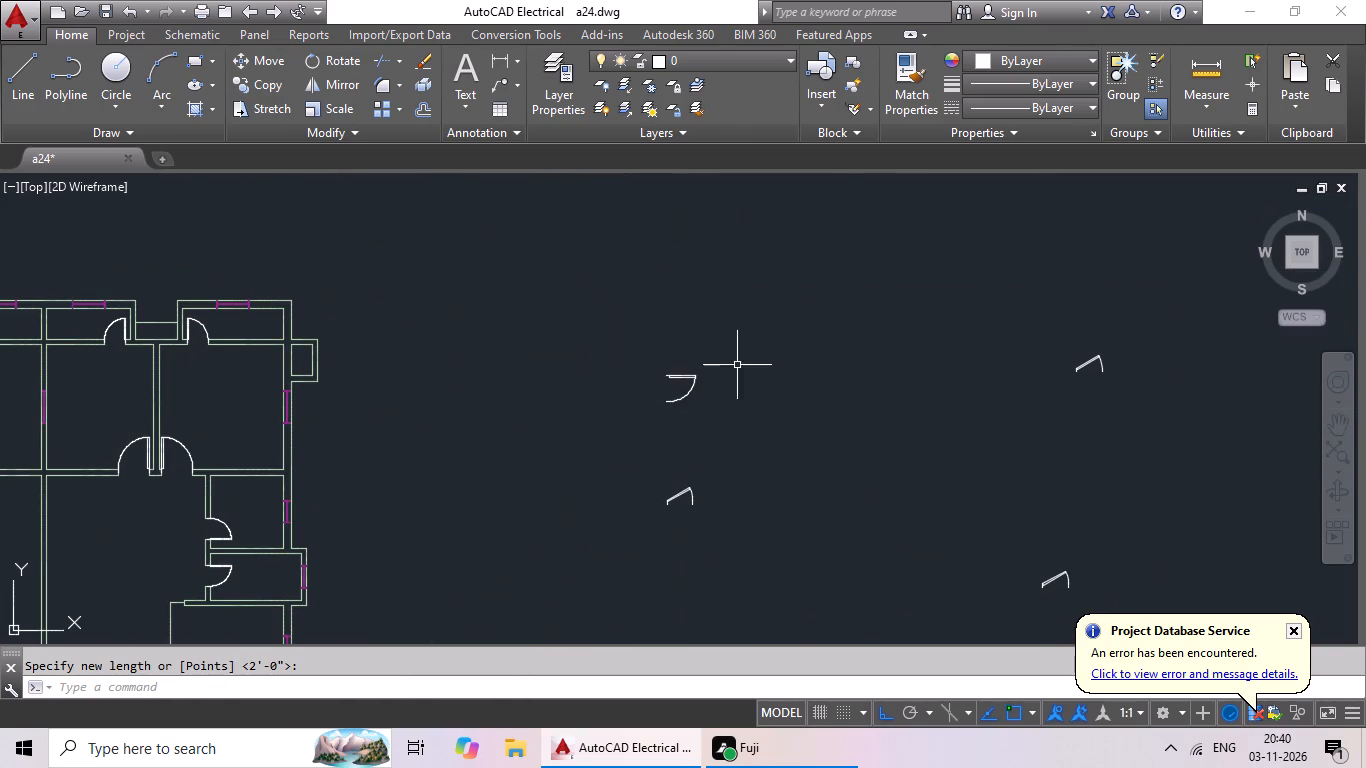
pyautogui.moveTo(761, 330); pyautogui.dragTo(869, 493)
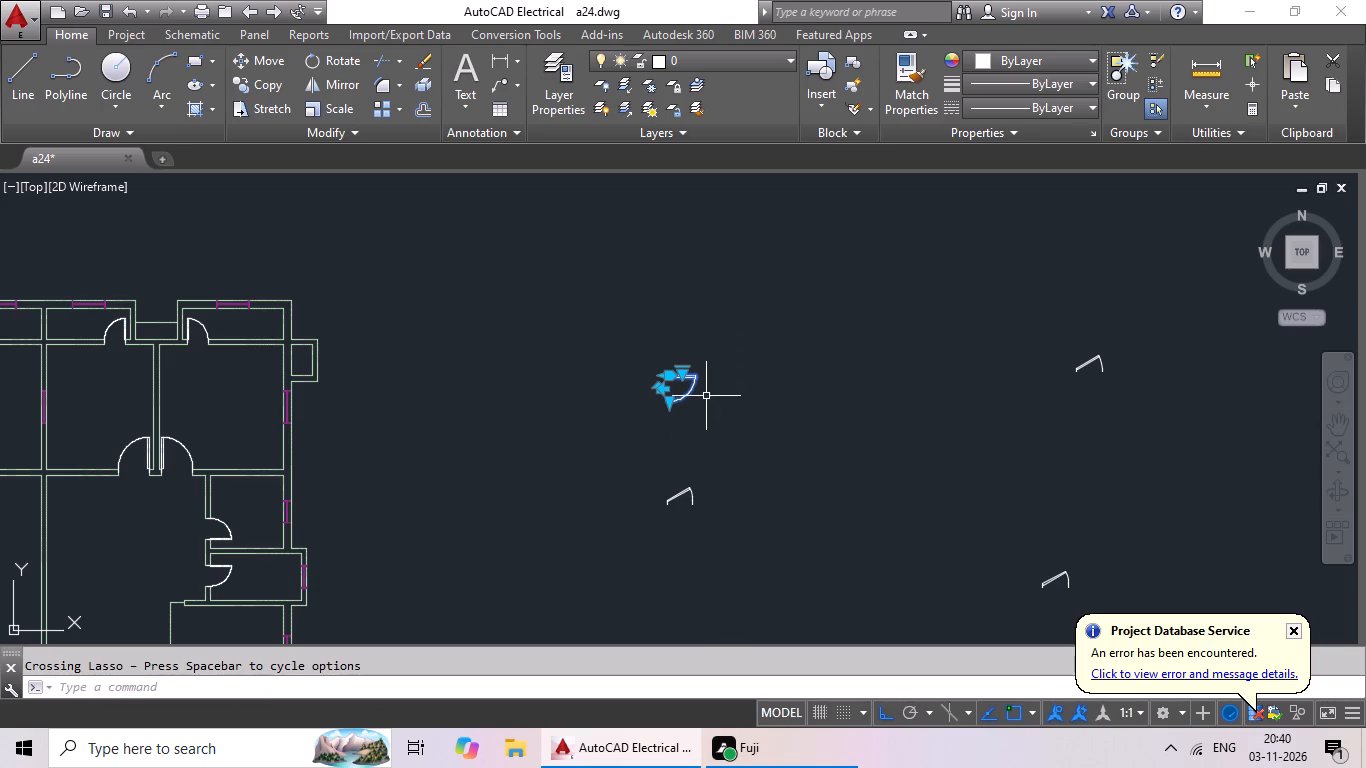
pyautogui.click(331, 78)
pyautogui.click(612, 409)
pyautogui.click(619, 310)
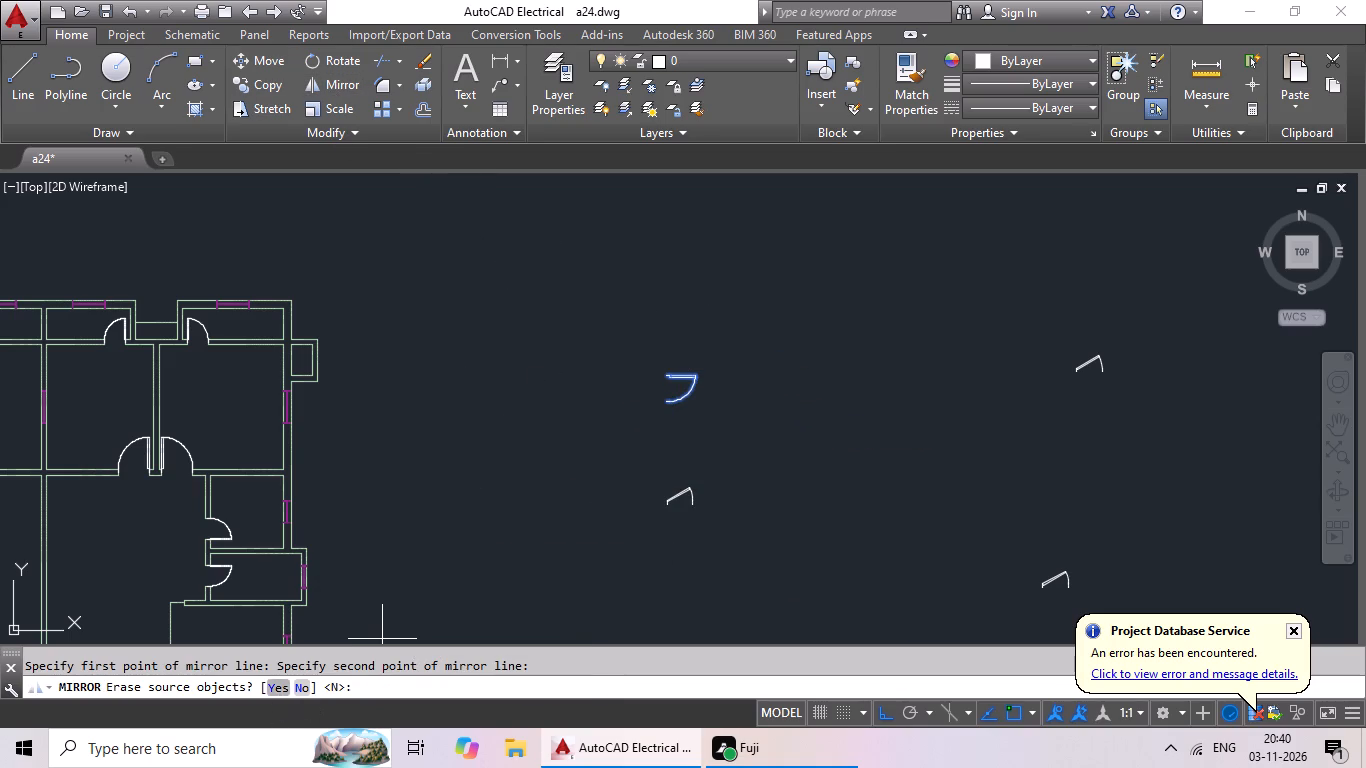
pyautogui.click(278, 693)
# Copy the mirrored spare door and paste it at the south jamb of the east-wall opening in the west apartment's projecting small room.
pyautogui.moveTo(579, 355); pyautogui.dragTo(647, 512)
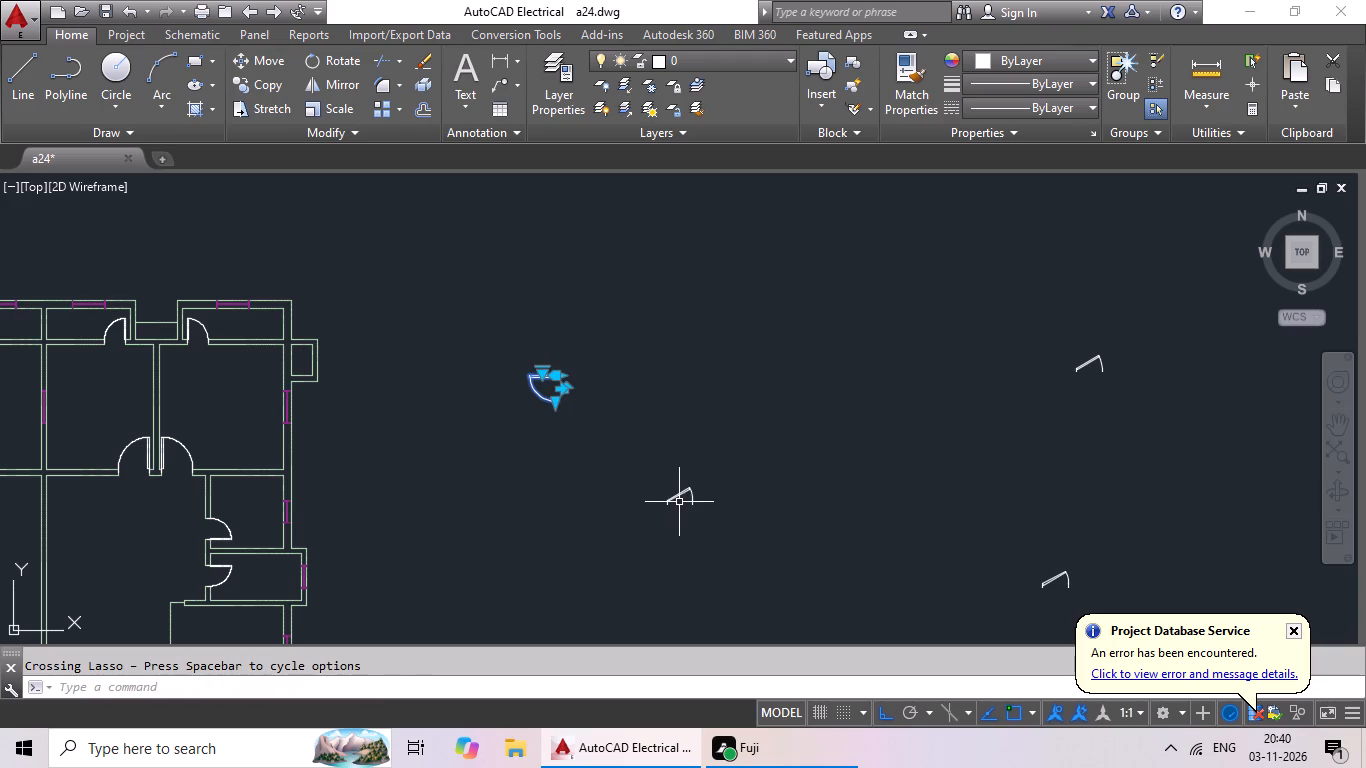
pyautogui.hotkey('ctrl', 'c')
pyautogui.hotkey('ctrl', 'v')
pyautogui.scroll(-3, 514, 574)
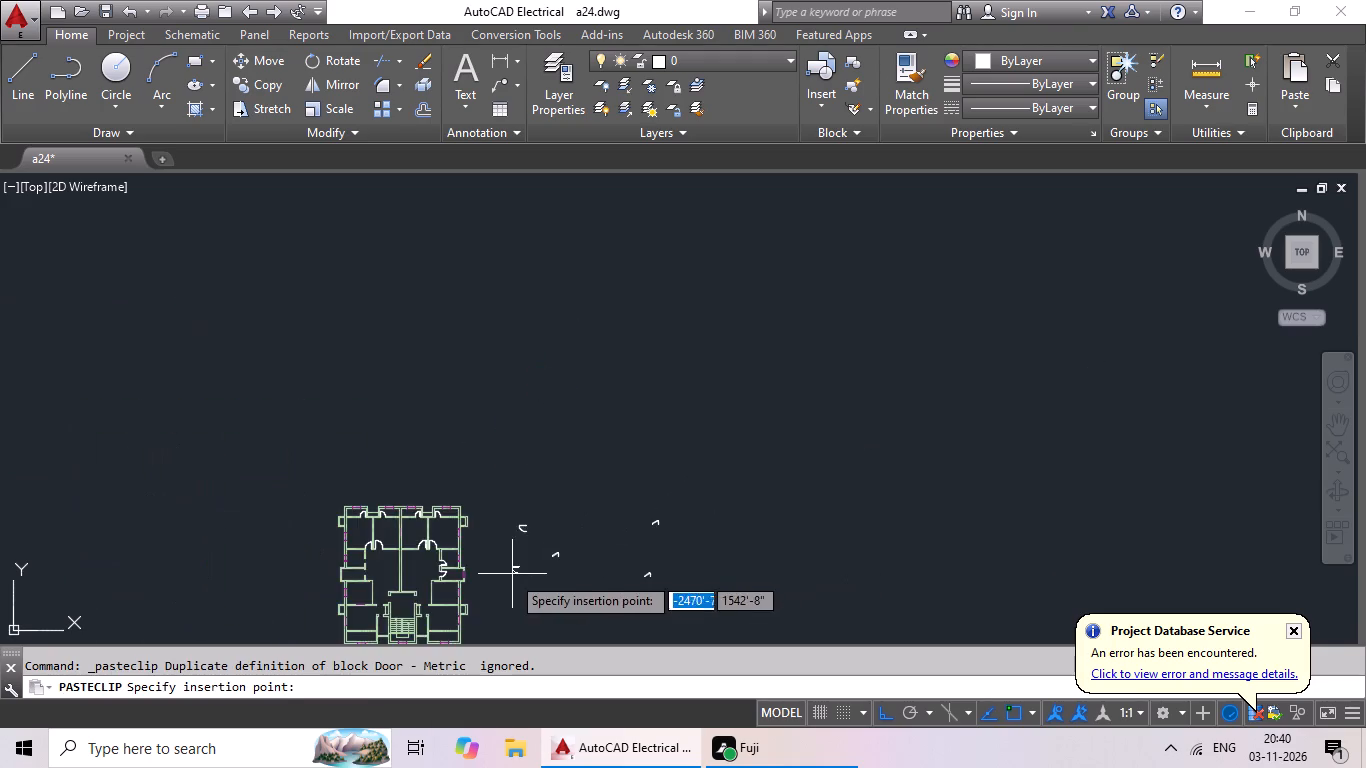
pyautogui.moveTo(508, 576); pyautogui.dragTo(660, 516, button='middle')
pyautogui.scroll(4, 498, 519)
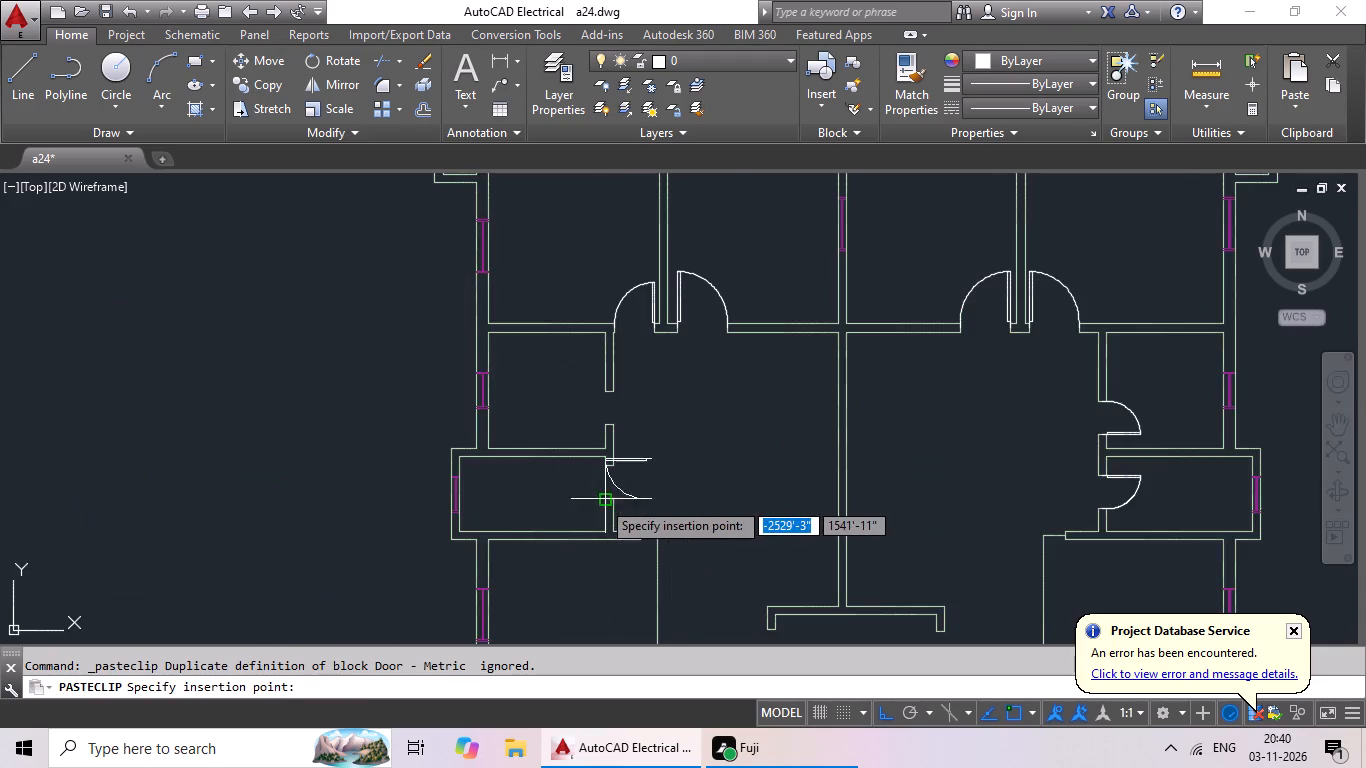
pyautogui.scroll(3, 601, 500)
pyautogui.scroll(1, 478, 498)
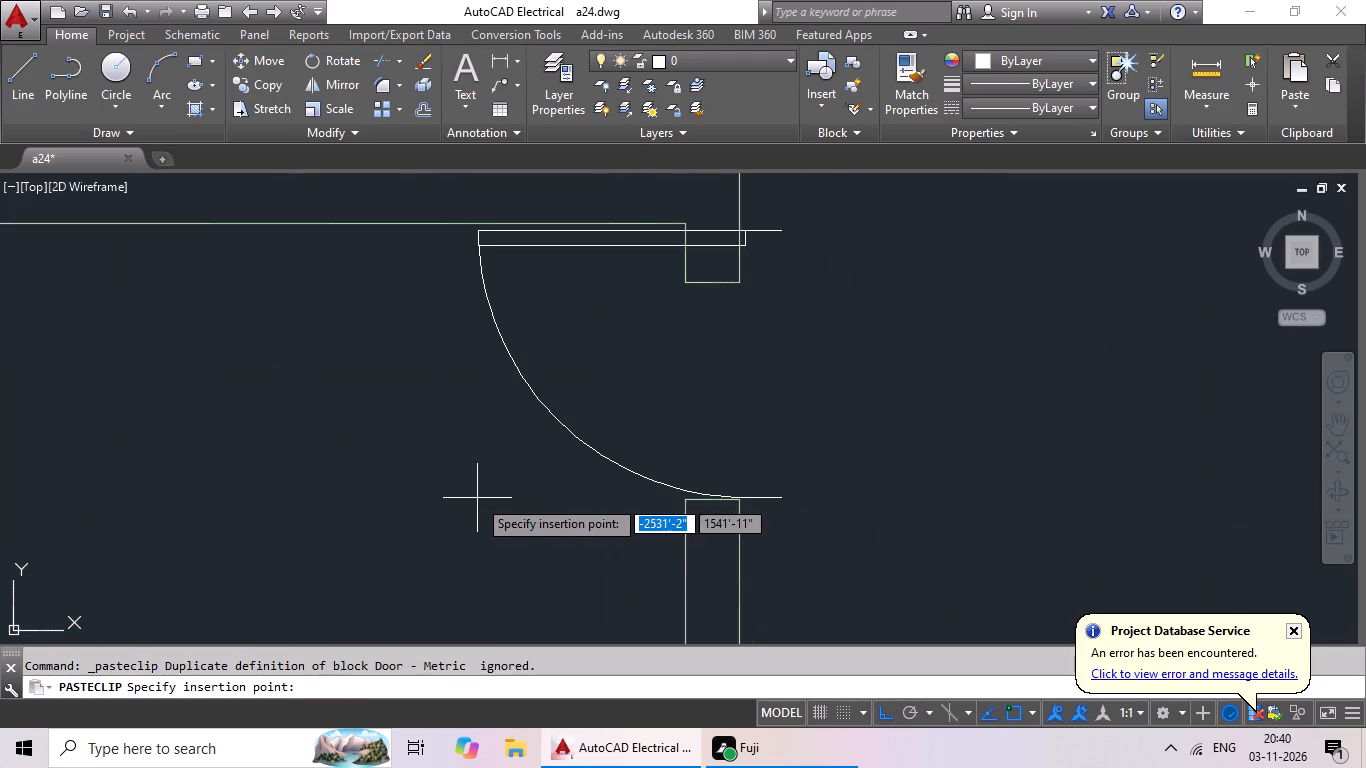
pyautogui.click(408, 500)
# Scale the west projecting room's door by reference from its south jamb point so its leaf meets the opening's north jamb.
pyautogui.moveTo(576, 407); pyautogui.dragTo(443, 498)
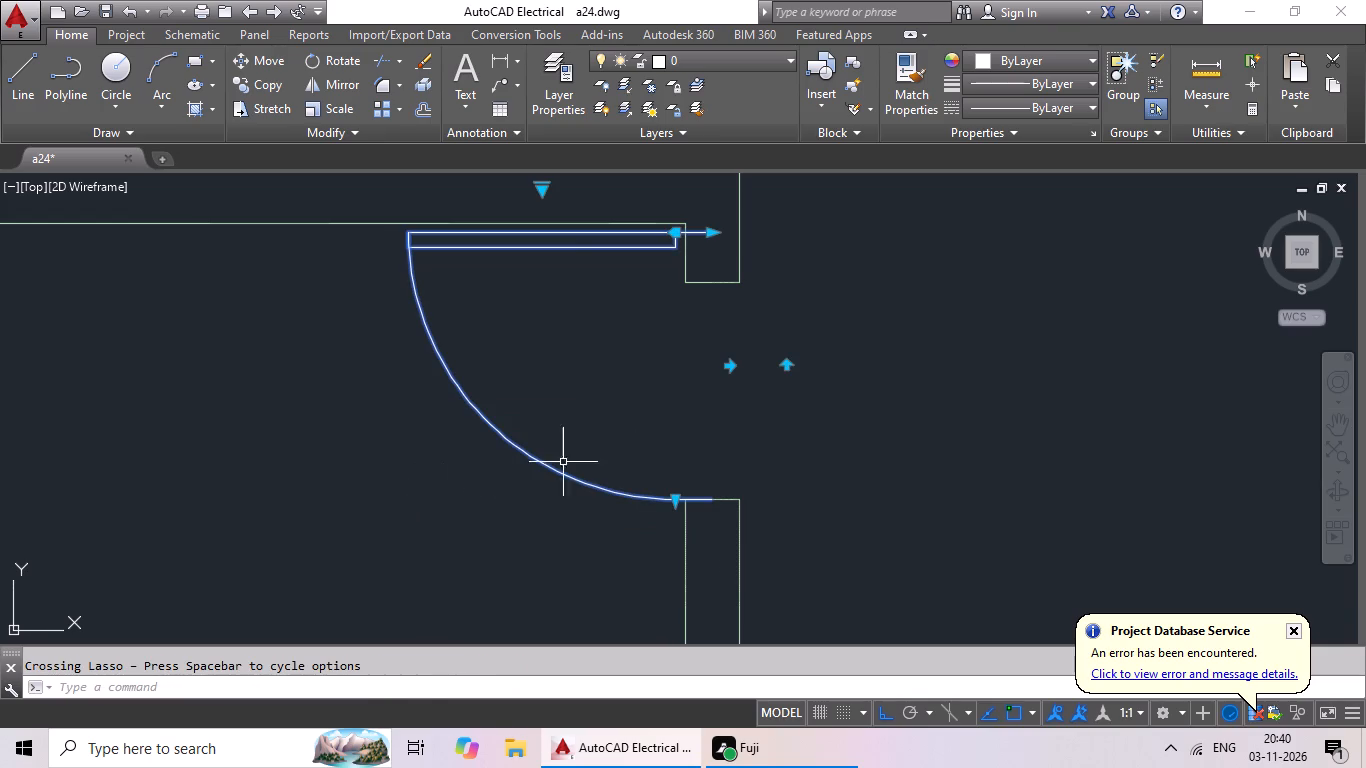
pyautogui.click(349, 112)
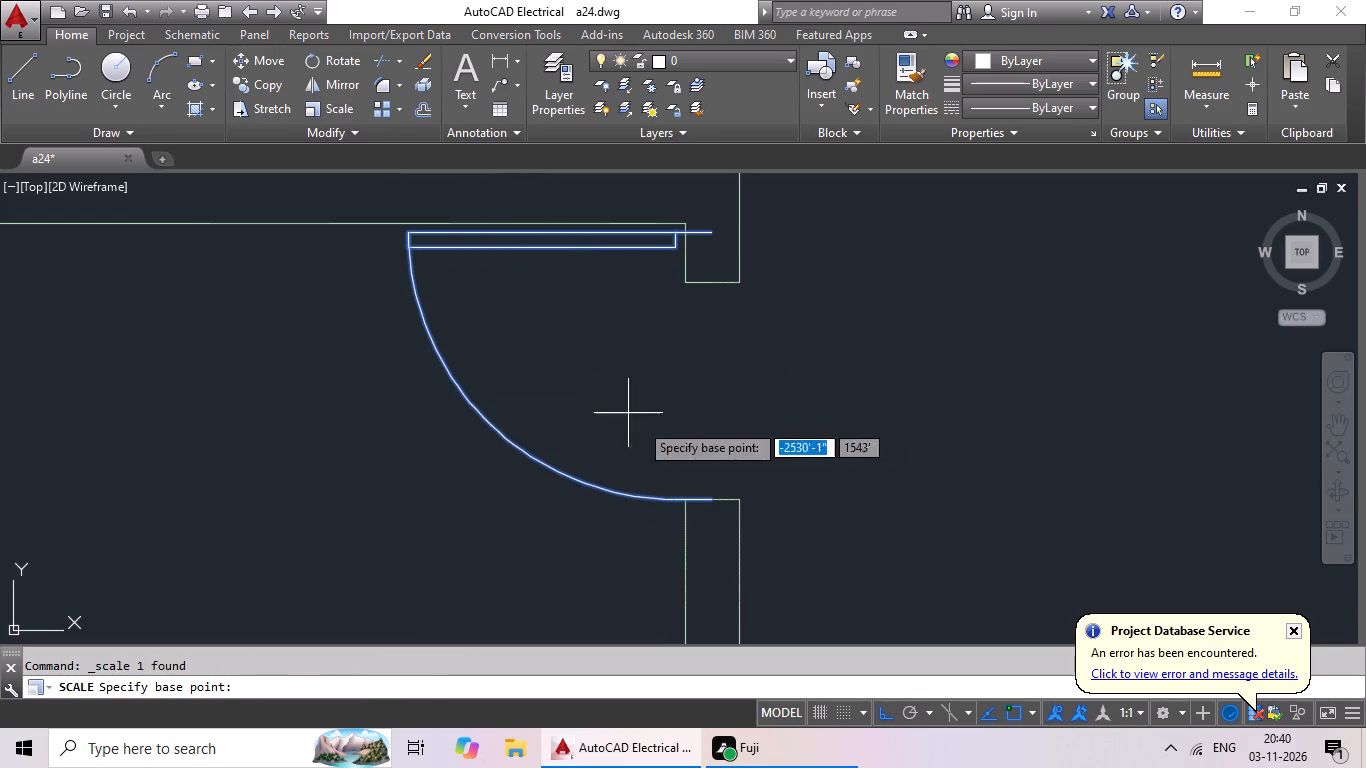
pyautogui.click(707, 501)
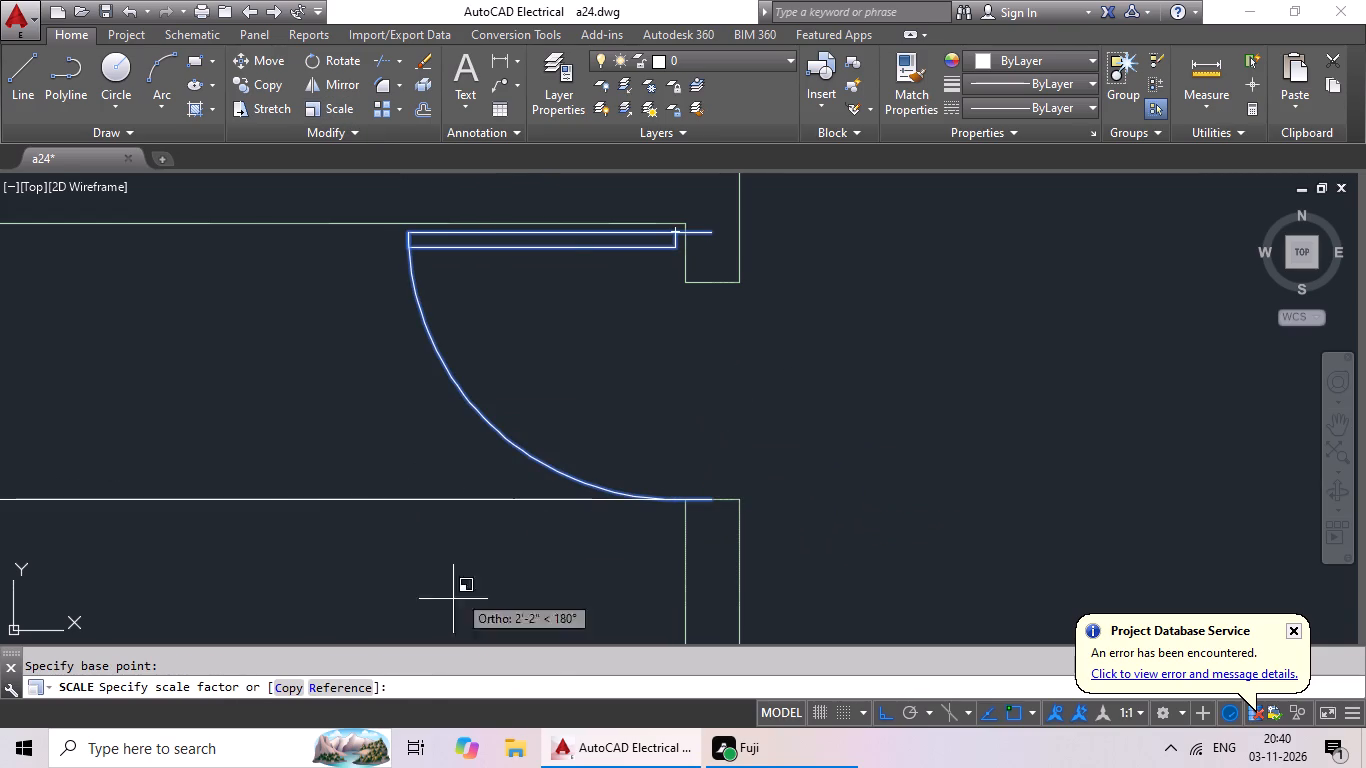
pyautogui.click(356, 693)
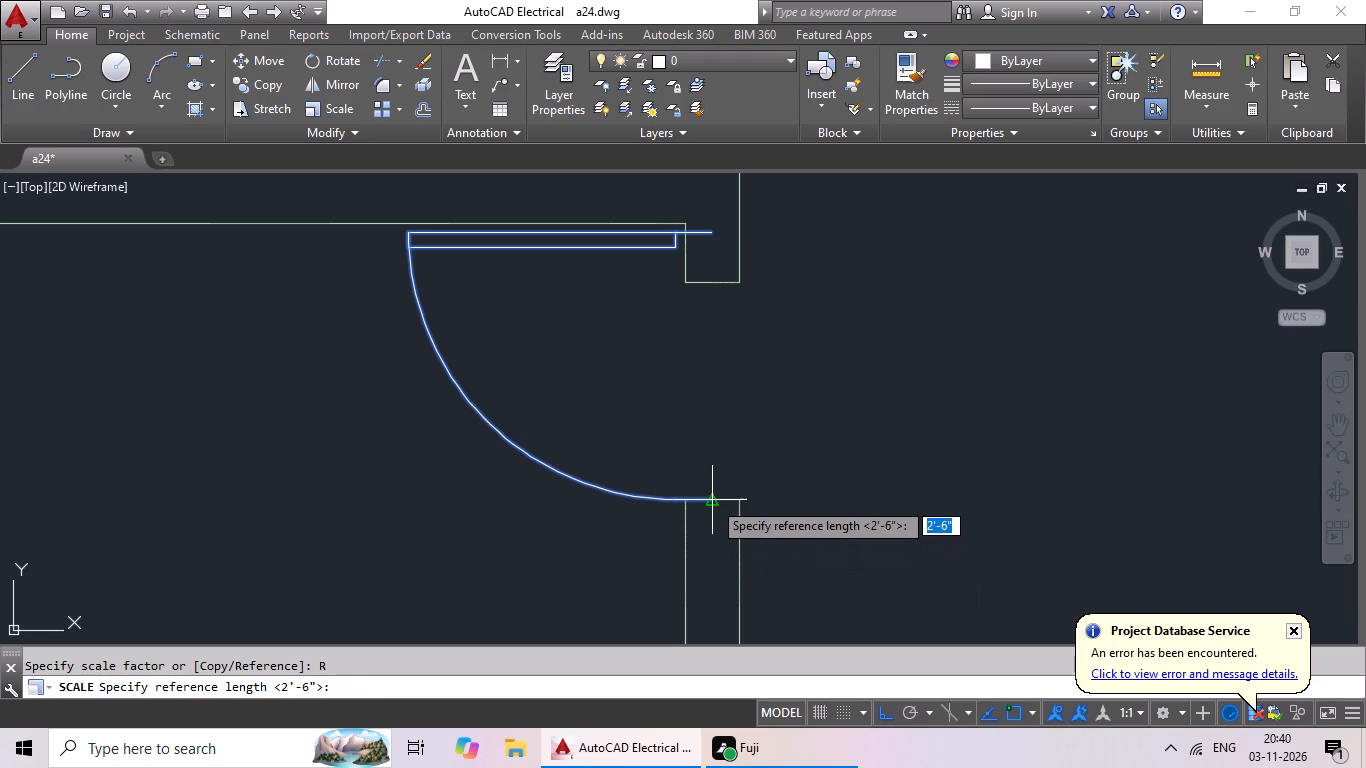
pyautogui.click(712, 500)
pyautogui.moveTo(733, 470); pyautogui.dragTo(722, 562, button='middle')
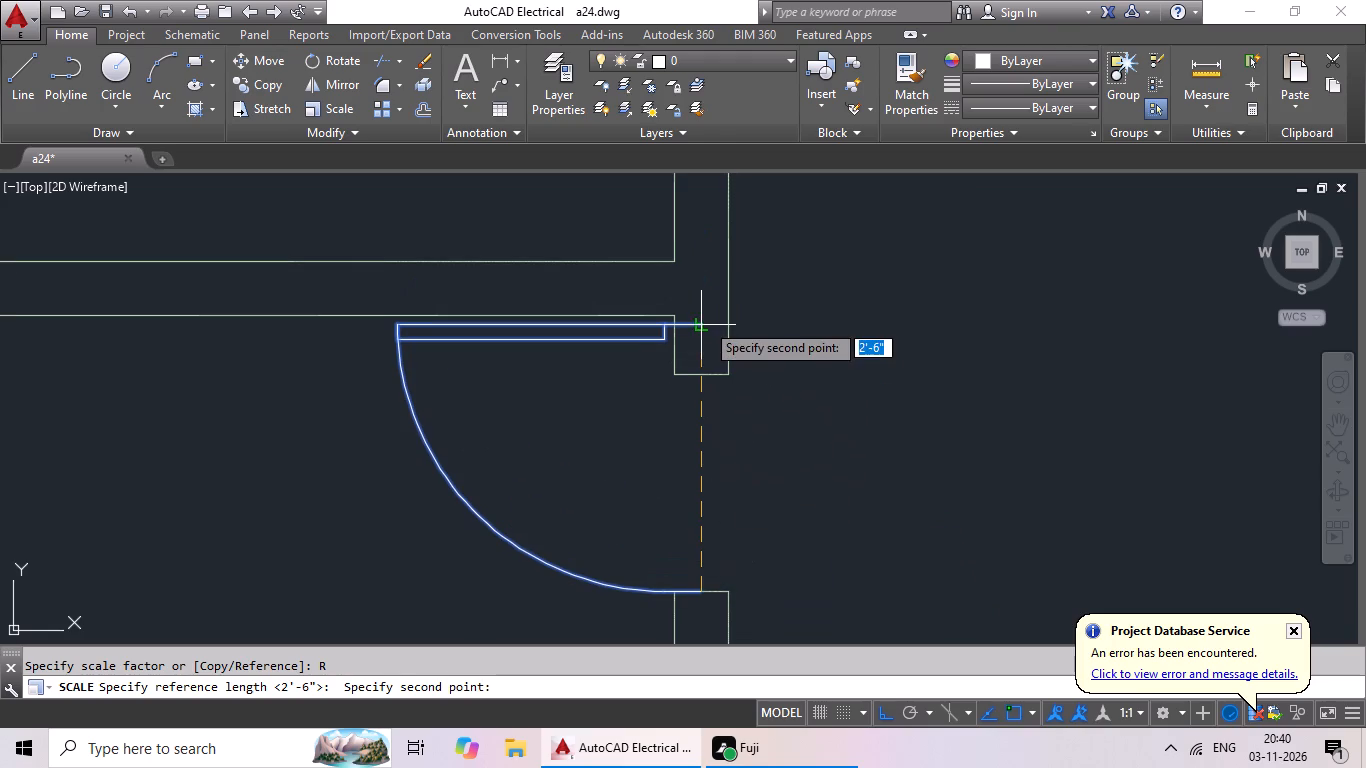
pyautogui.click(705, 322)
pyautogui.click(704, 376)
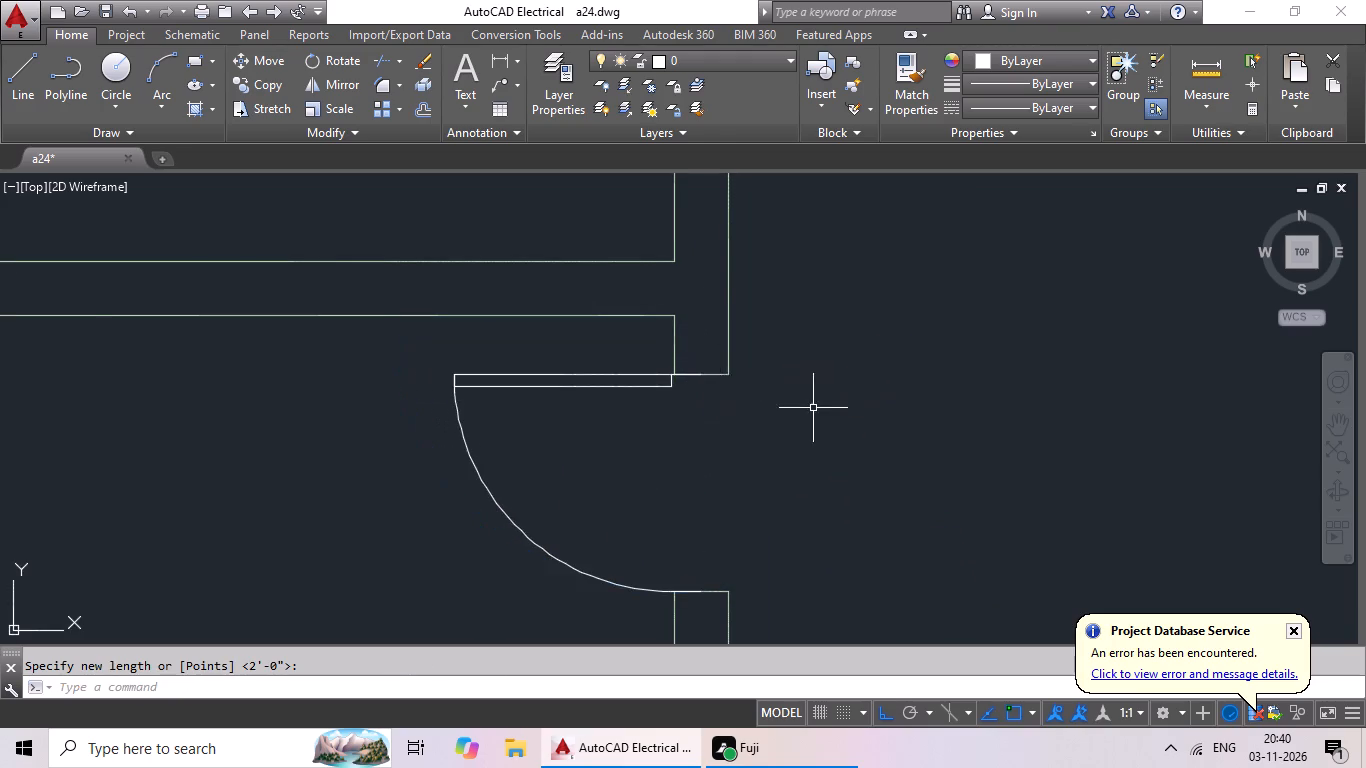
# Mirror the spare door east of the plan about a horizontal line above it, erasing the source.
pyautogui.scroll(-5, 813, 408)
pyautogui.moveTo(869, 420); pyautogui.dragTo(622, 484, button='middle')
pyautogui.scroll(-1, 692, 486)
pyautogui.moveTo(744, 490); pyautogui.dragTo(520, 535, button='middle')
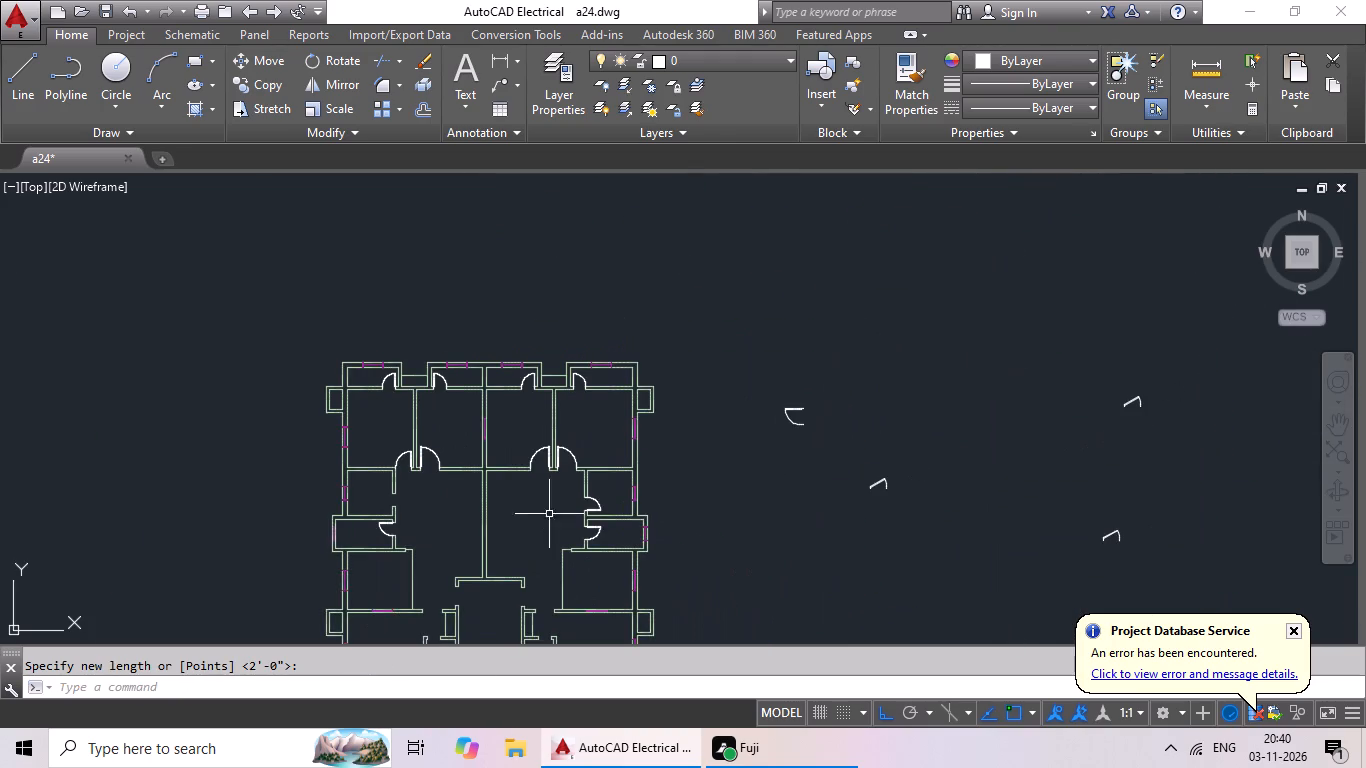
pyautogui.scroll(3, 827, 412)
pyautogui.moveTo(827, 422); pyautogui.dragTo(828, 517, button='middle')
pyautogui.scroll(1, 713, 508)
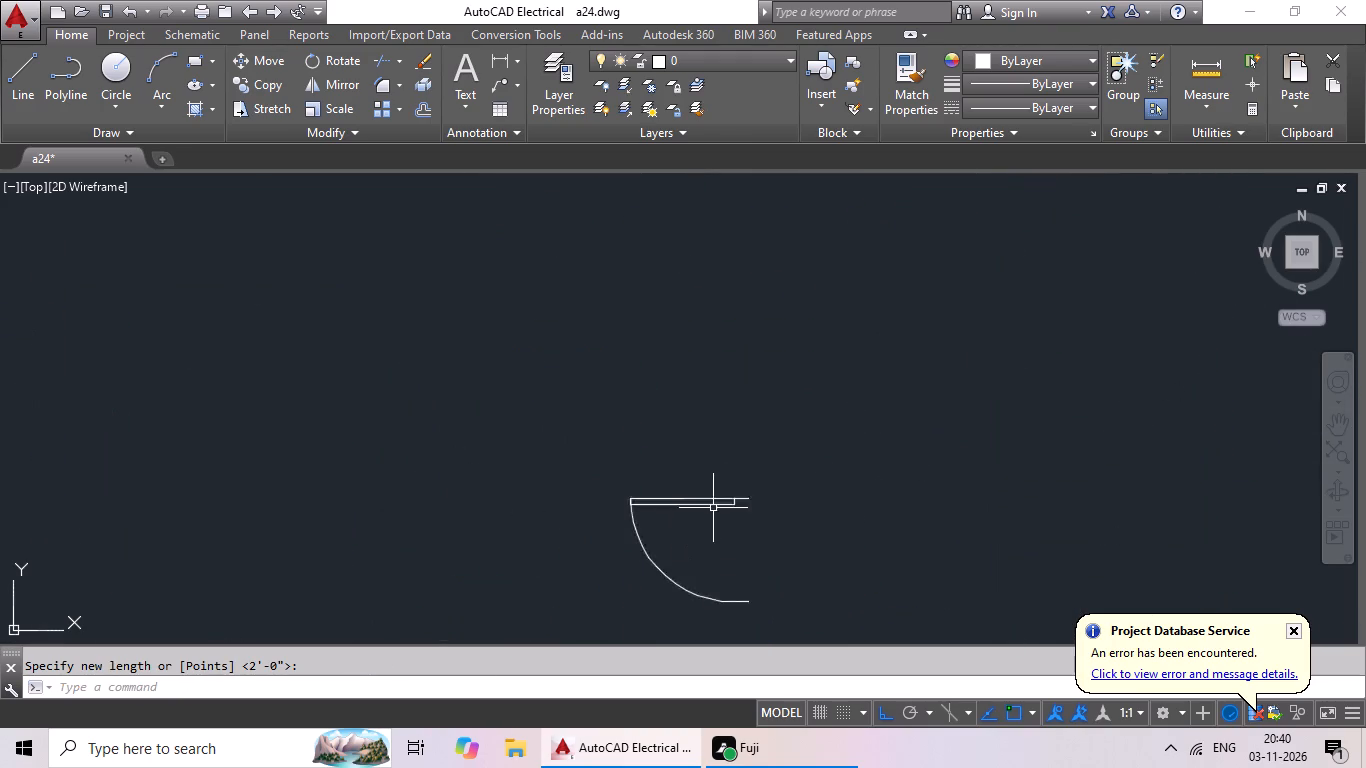
pyautogui.scroll(-1, 797, 442)
pyautogui.moveTo(791, 394); pyautogui.dragTo(1038, 603)
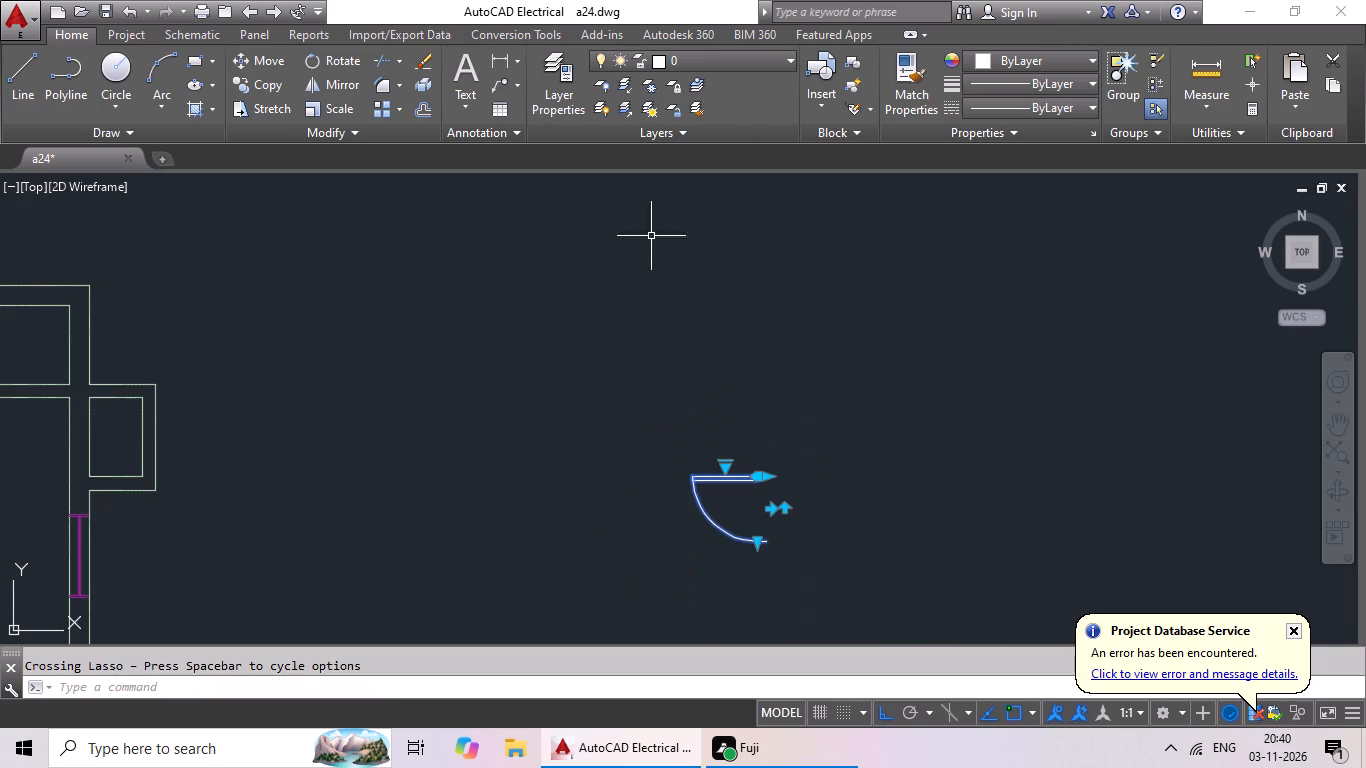
pyautogui.click(322, 78)
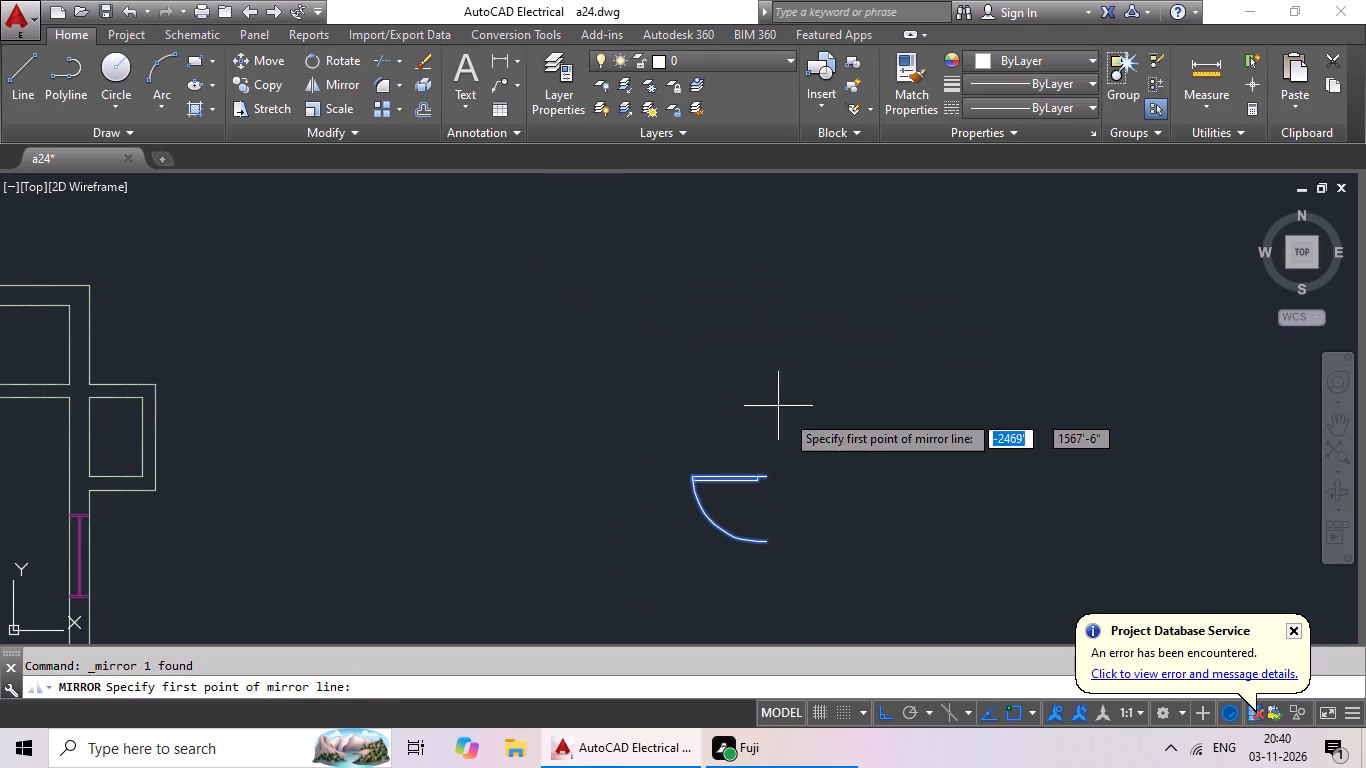
pyautogui.click(762, 442)
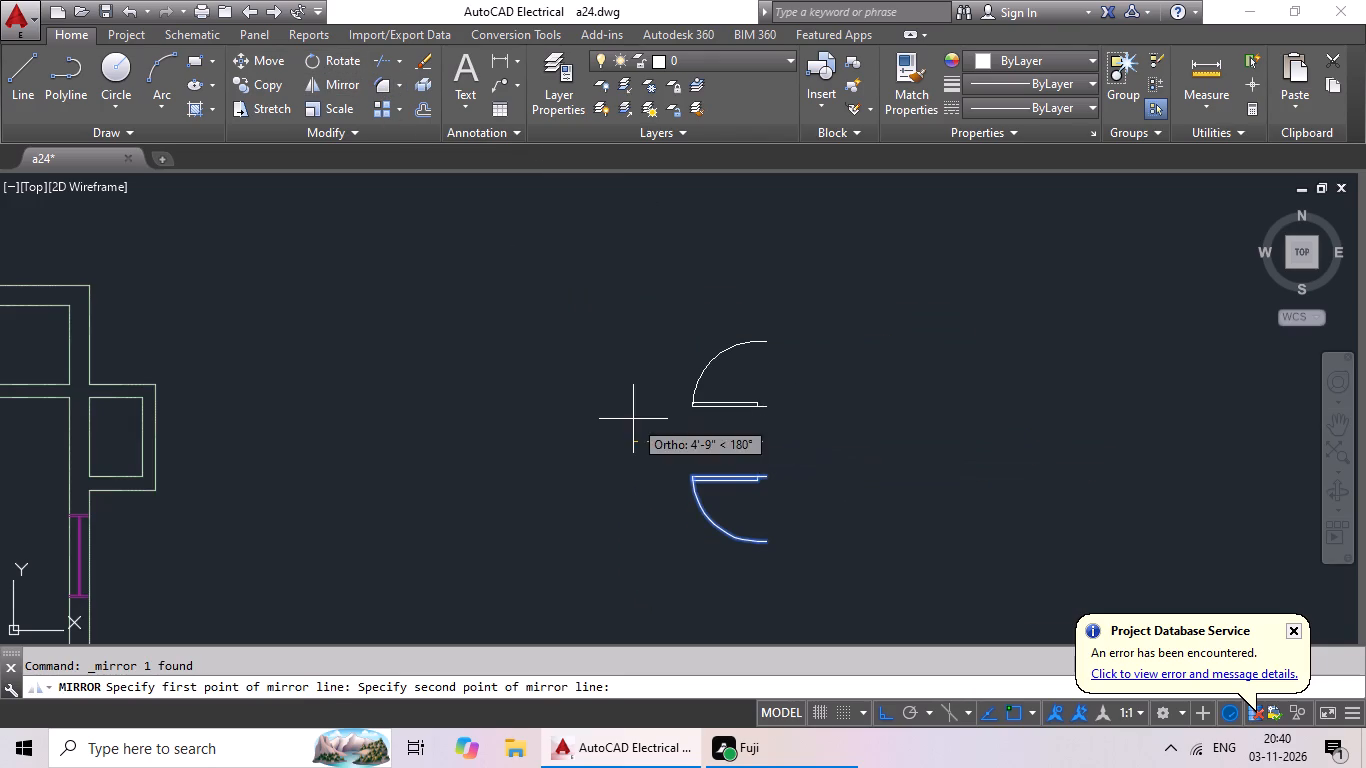
pyautogui.click(633, 419)
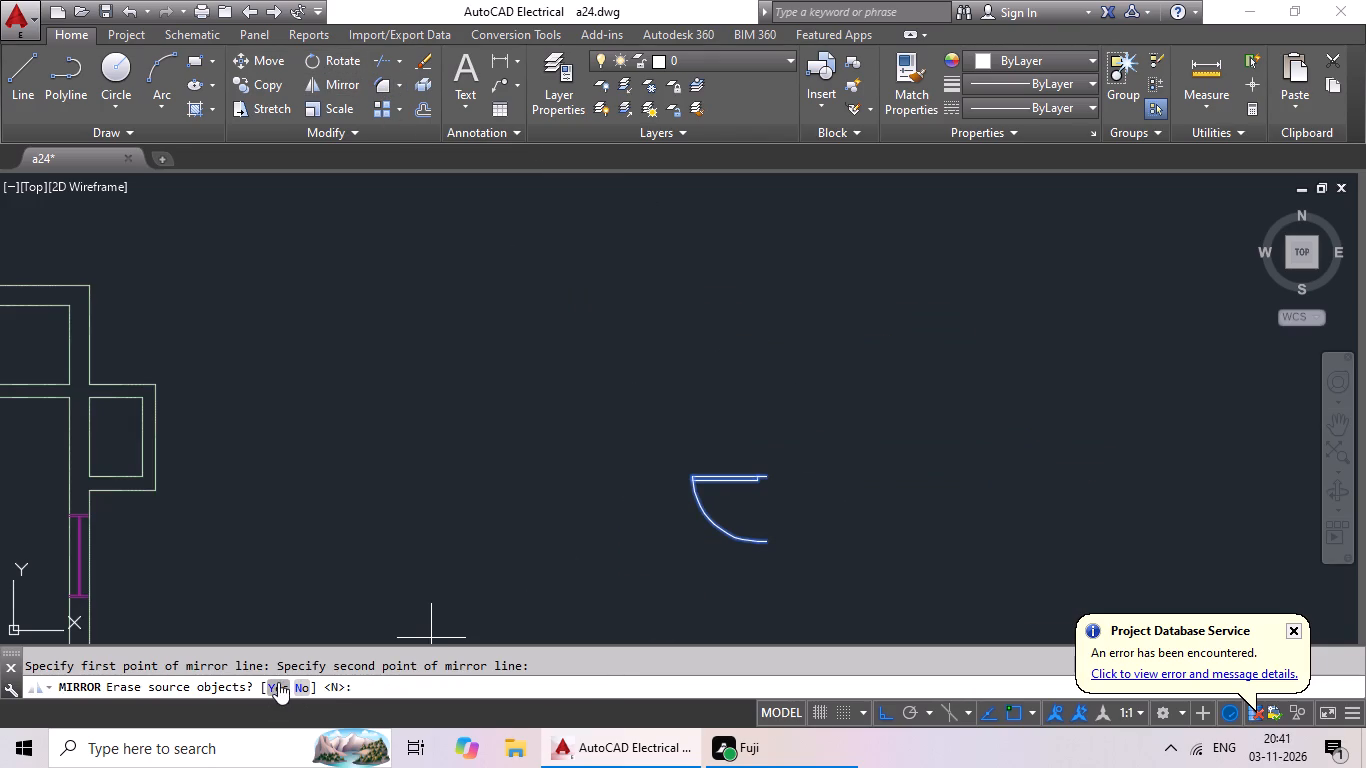
pyautogui.click(278, 682)
# Copy the upward-swinging spare door and paste it at the south jamb of the opening in the small room north of the west projecting room.
pyautogui.moveTo(797, 275); pyautogui.dragTo(941, 434)
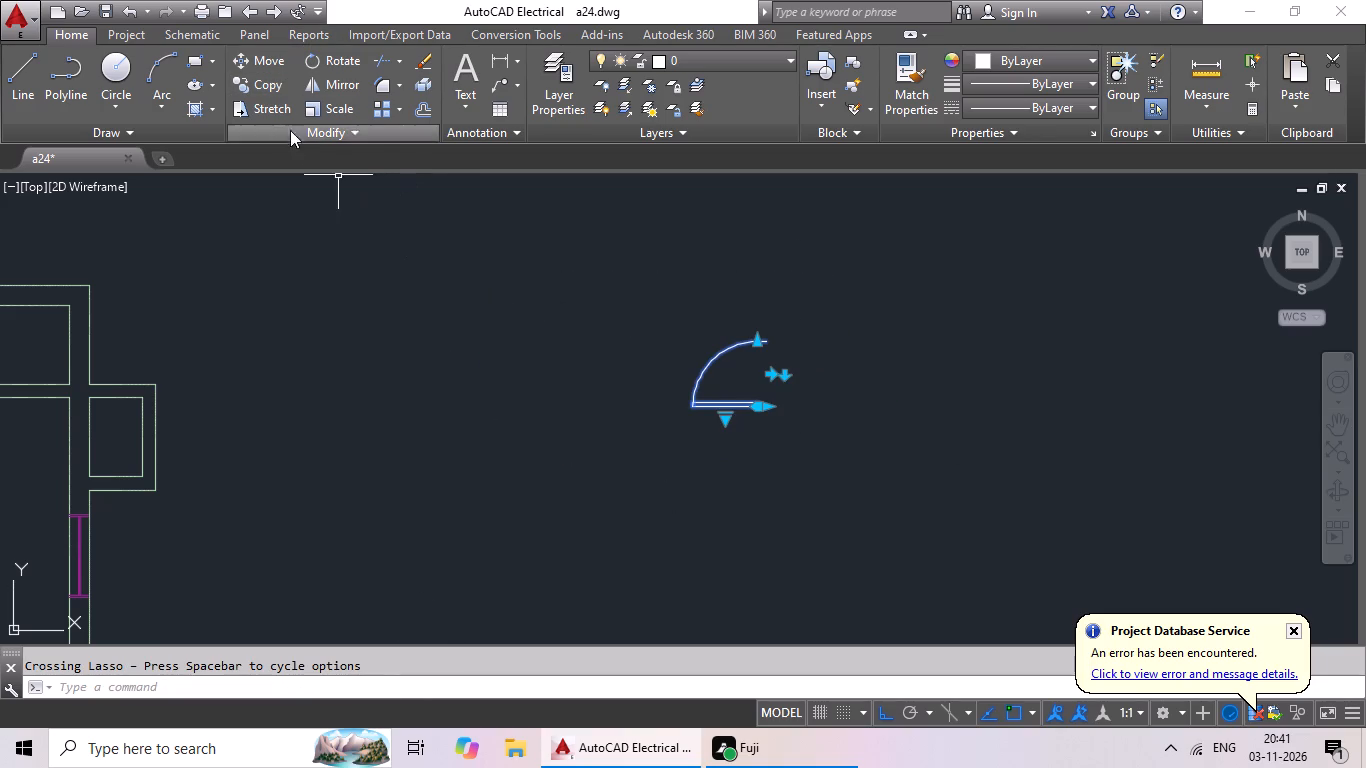
pyautogui.hotkey('ctrl', 'c')
pyautogui.hotkey('ctrl', 'v')
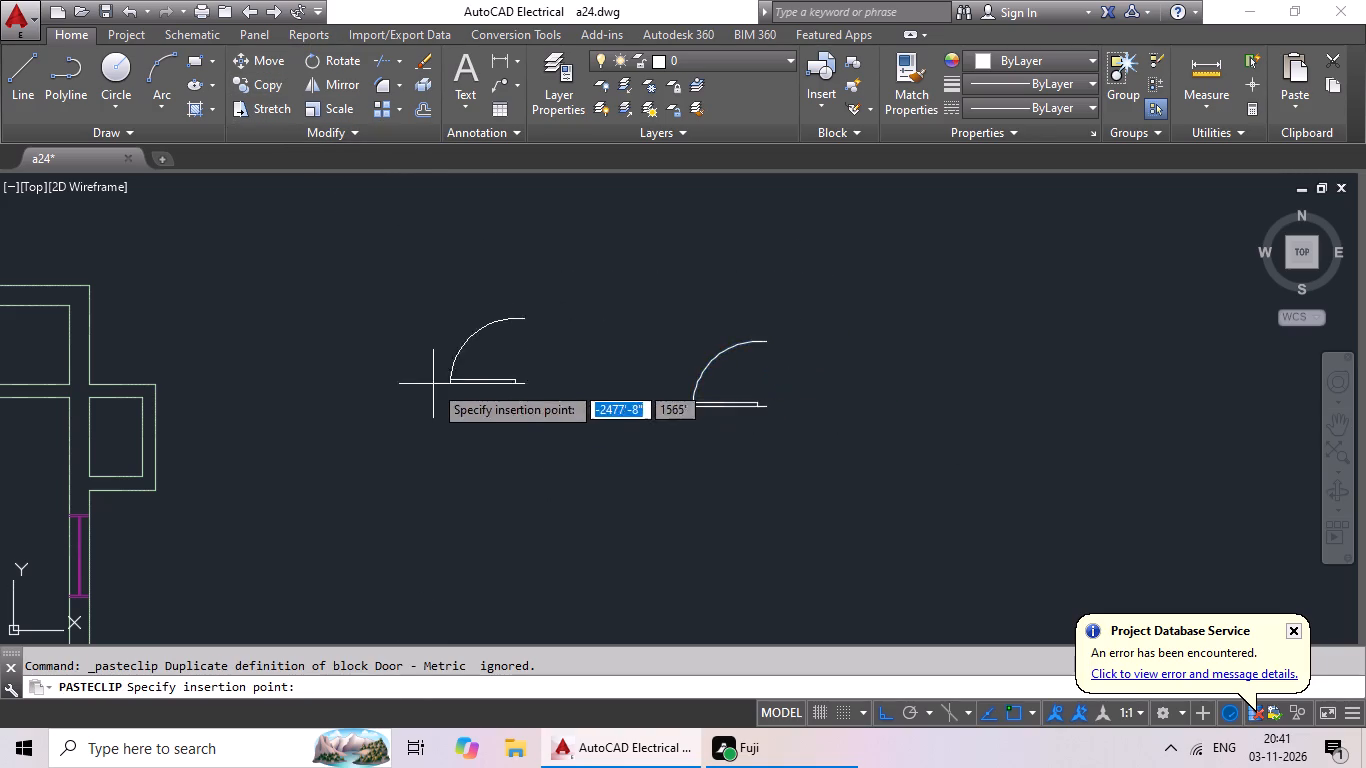
pyautogui.scroll(-3, 421, 393)
pyautogui.moveTo(426, 393); pyautogui.dragTo(630, 333, button='middle')
pyautogui.scroll(4, 305, 457)
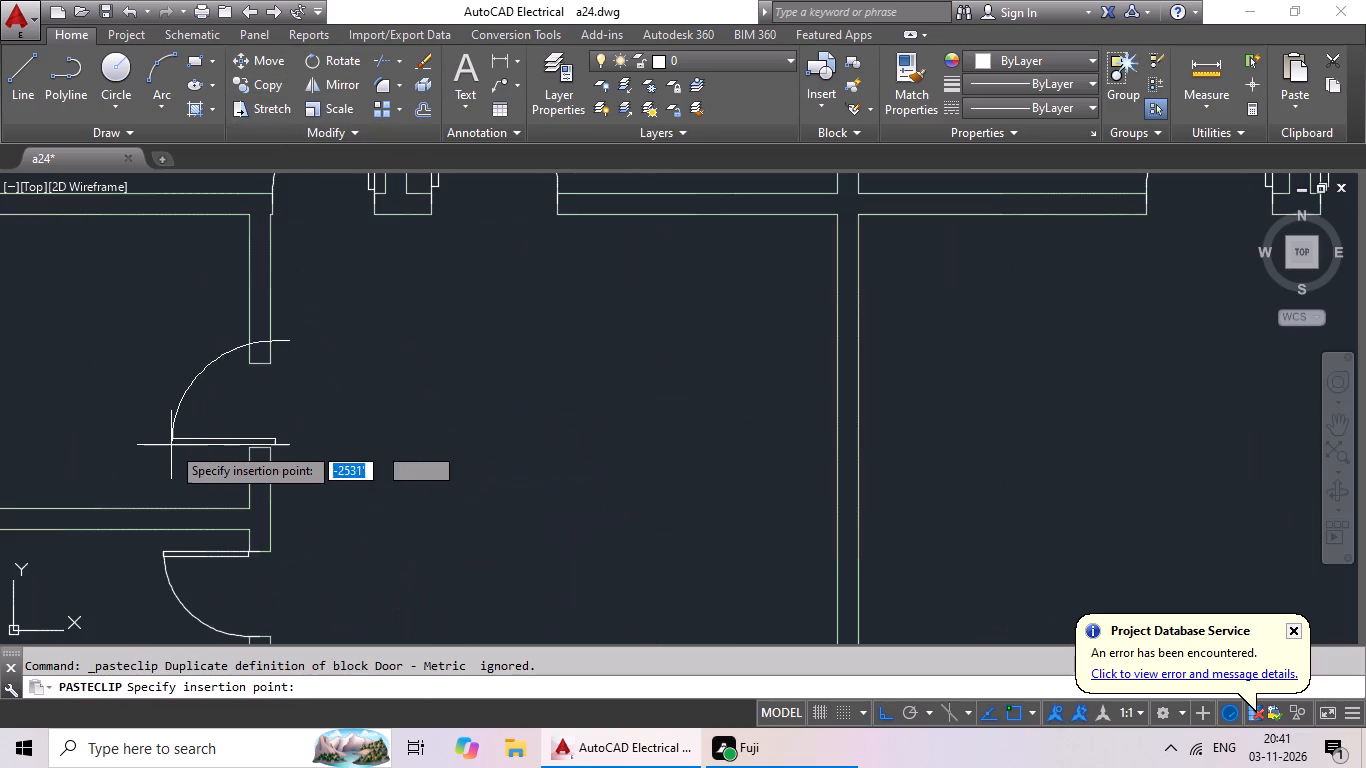
pyautogui.scroll(2, 170, 444)
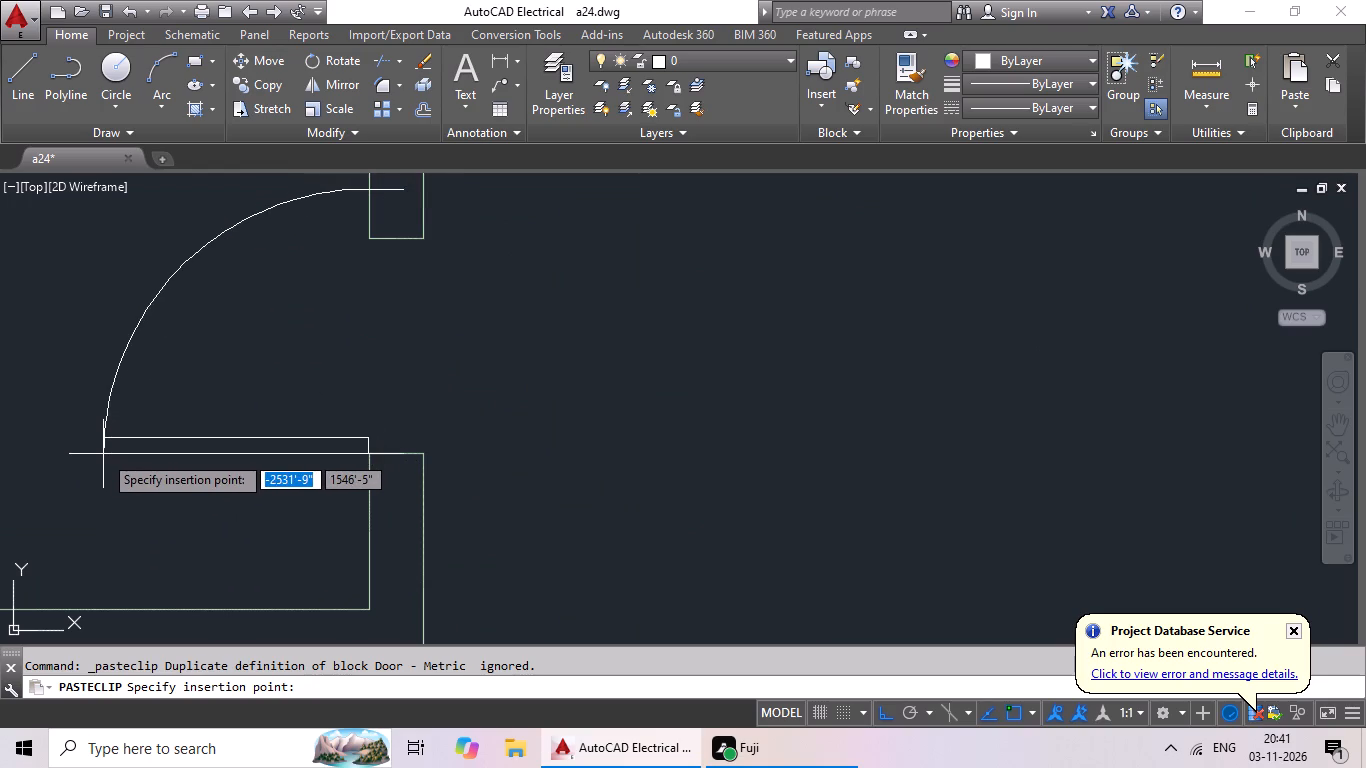
pyautogui.click(100, 454)
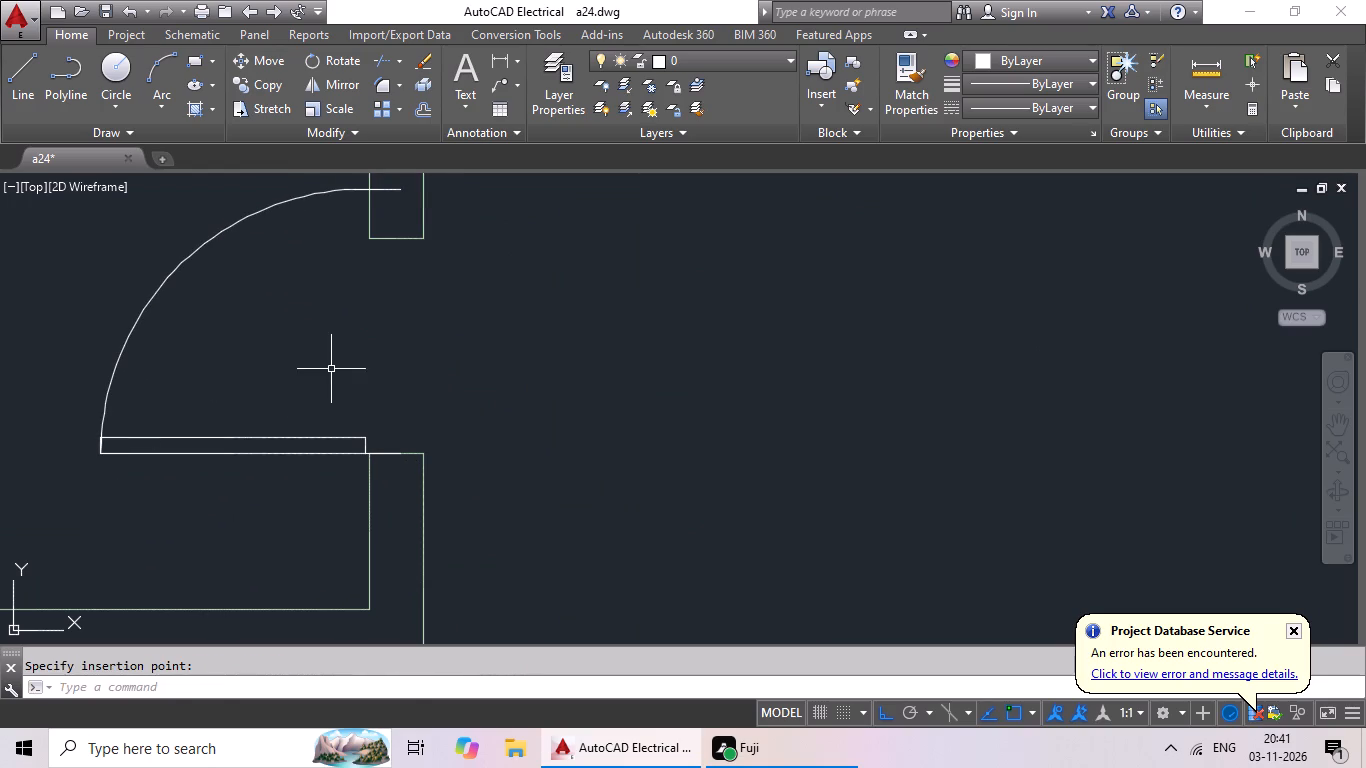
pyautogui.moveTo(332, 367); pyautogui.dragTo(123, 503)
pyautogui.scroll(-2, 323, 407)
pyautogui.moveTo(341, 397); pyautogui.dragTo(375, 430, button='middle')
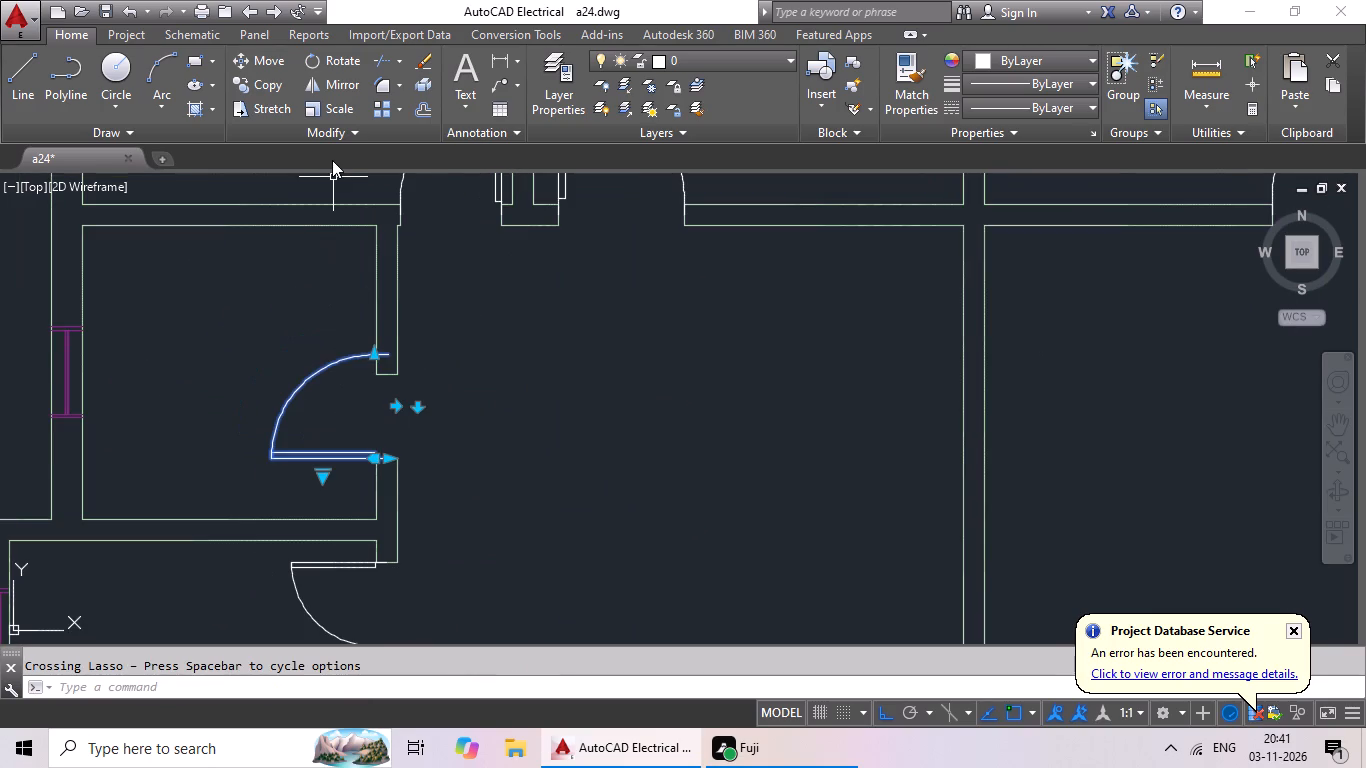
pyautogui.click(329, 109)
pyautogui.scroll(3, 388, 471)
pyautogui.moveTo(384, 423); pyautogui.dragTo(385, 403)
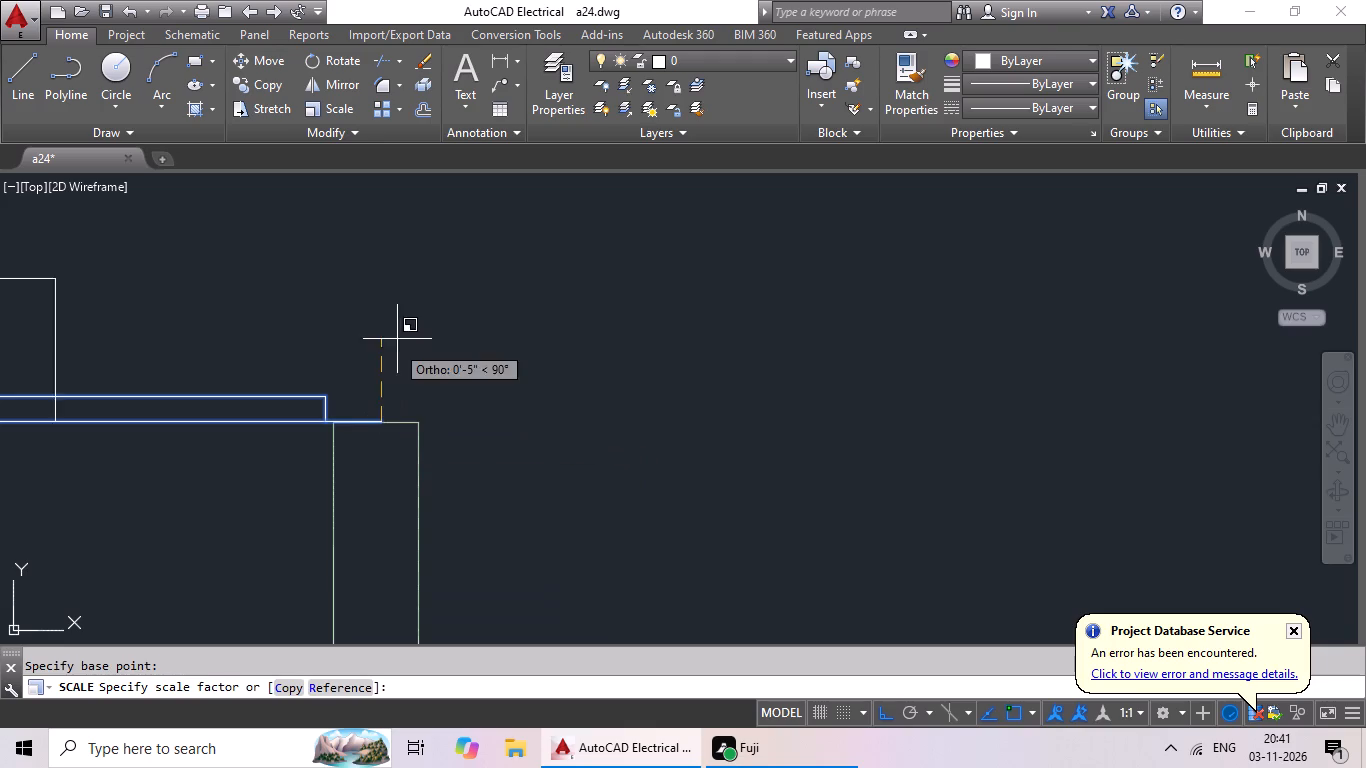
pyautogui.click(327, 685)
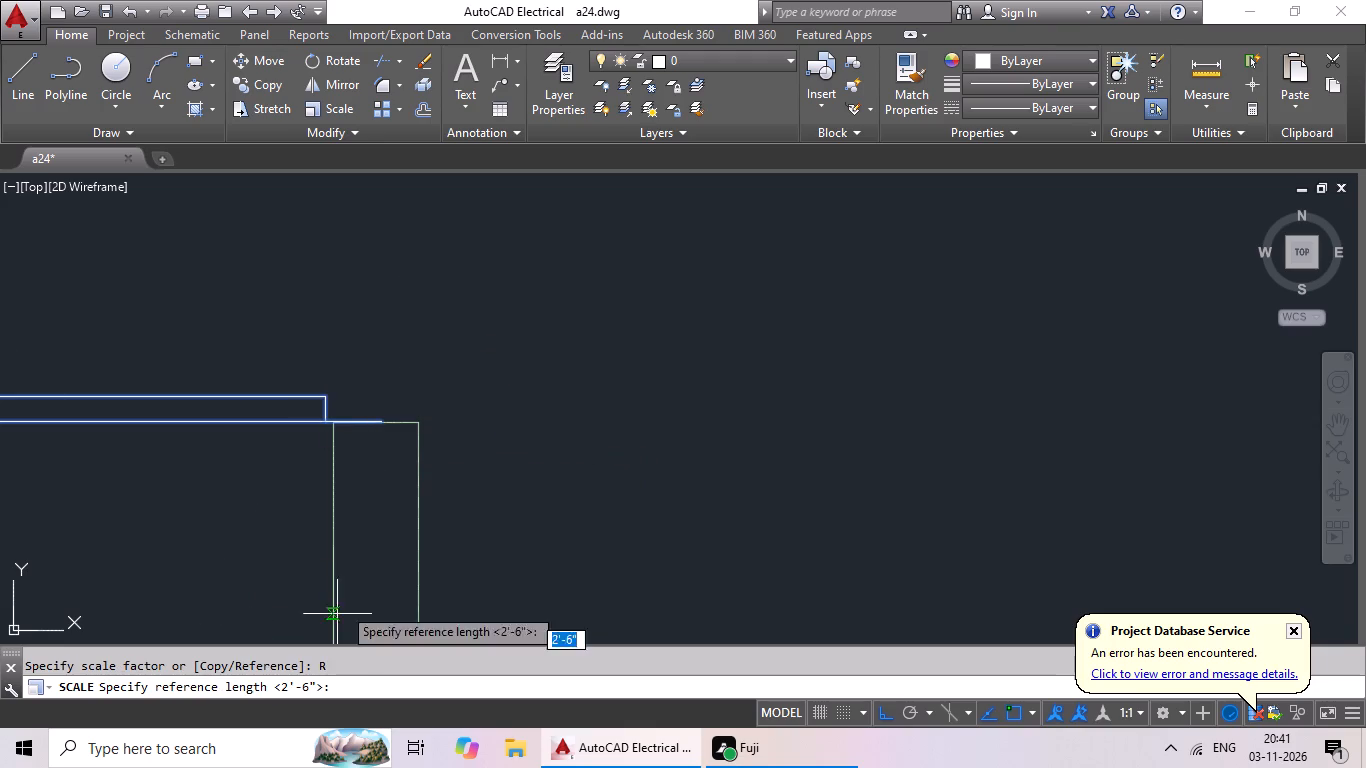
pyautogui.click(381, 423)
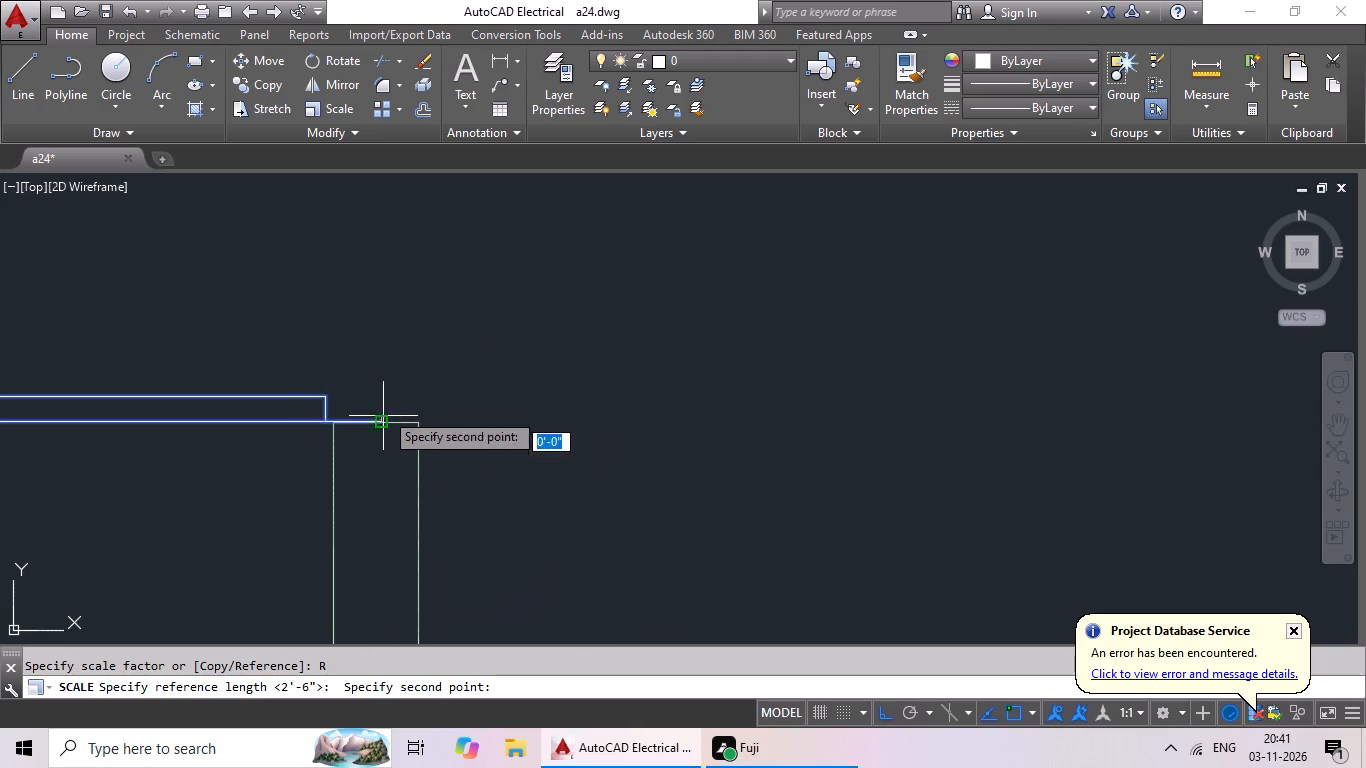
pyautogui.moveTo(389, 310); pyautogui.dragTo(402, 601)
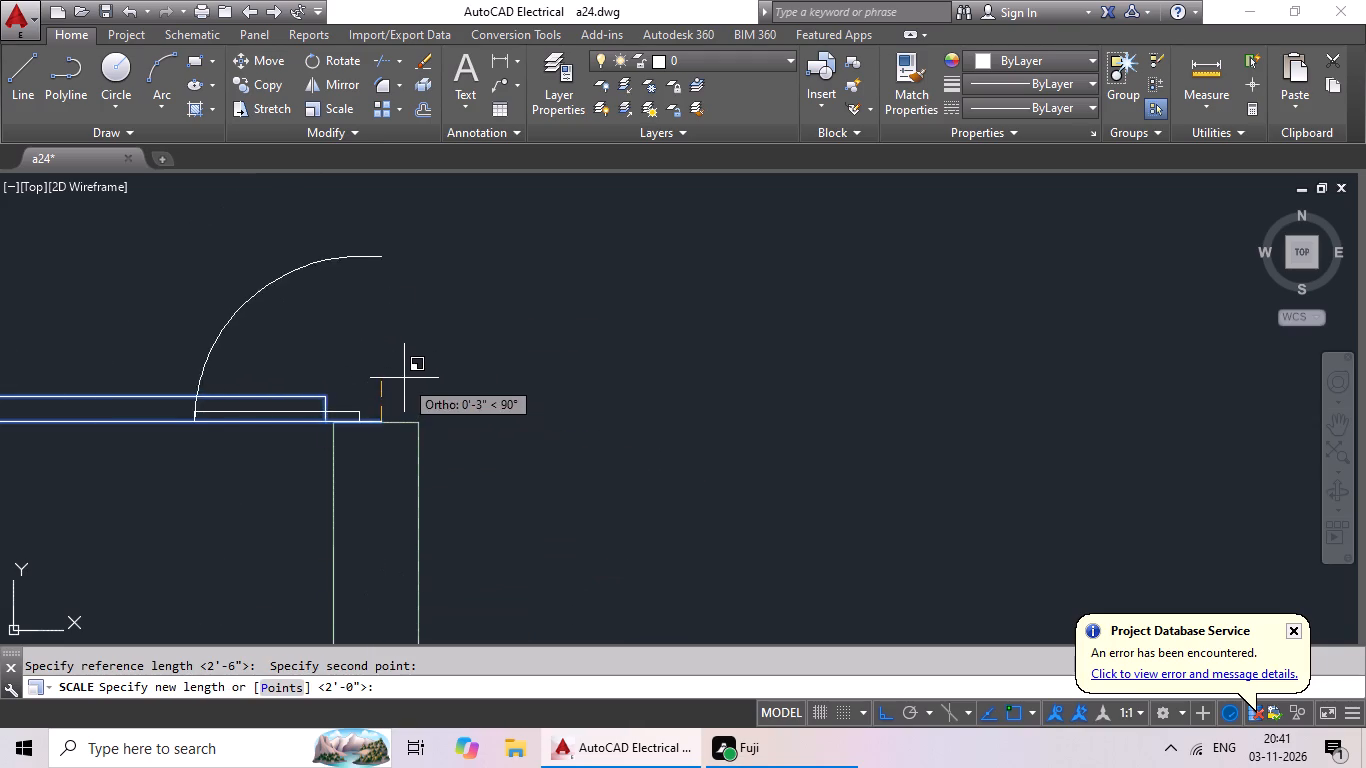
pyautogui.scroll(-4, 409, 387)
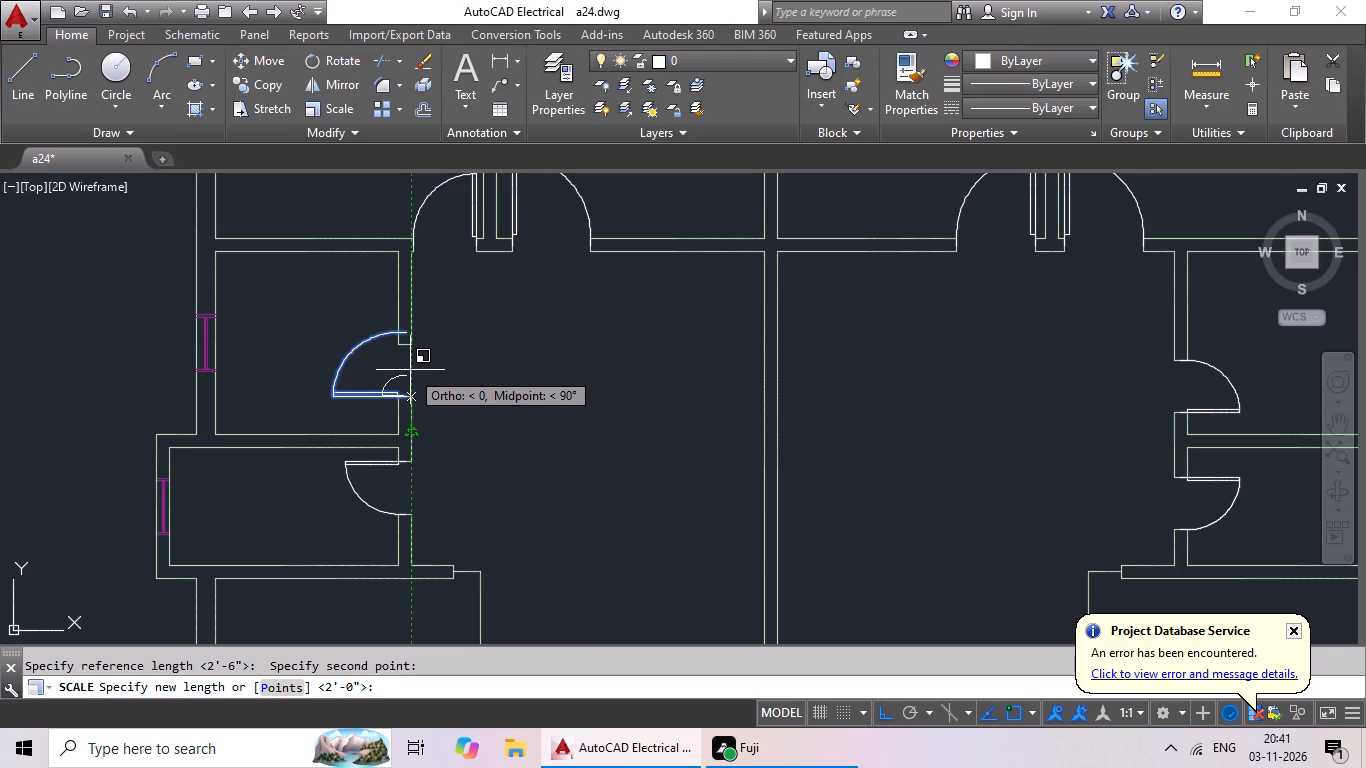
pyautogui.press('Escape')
# Scale the newly pasted door by reference from its south jamb point so its arc ends at the opening's north jamb.
pyautogui.click(391, 394)
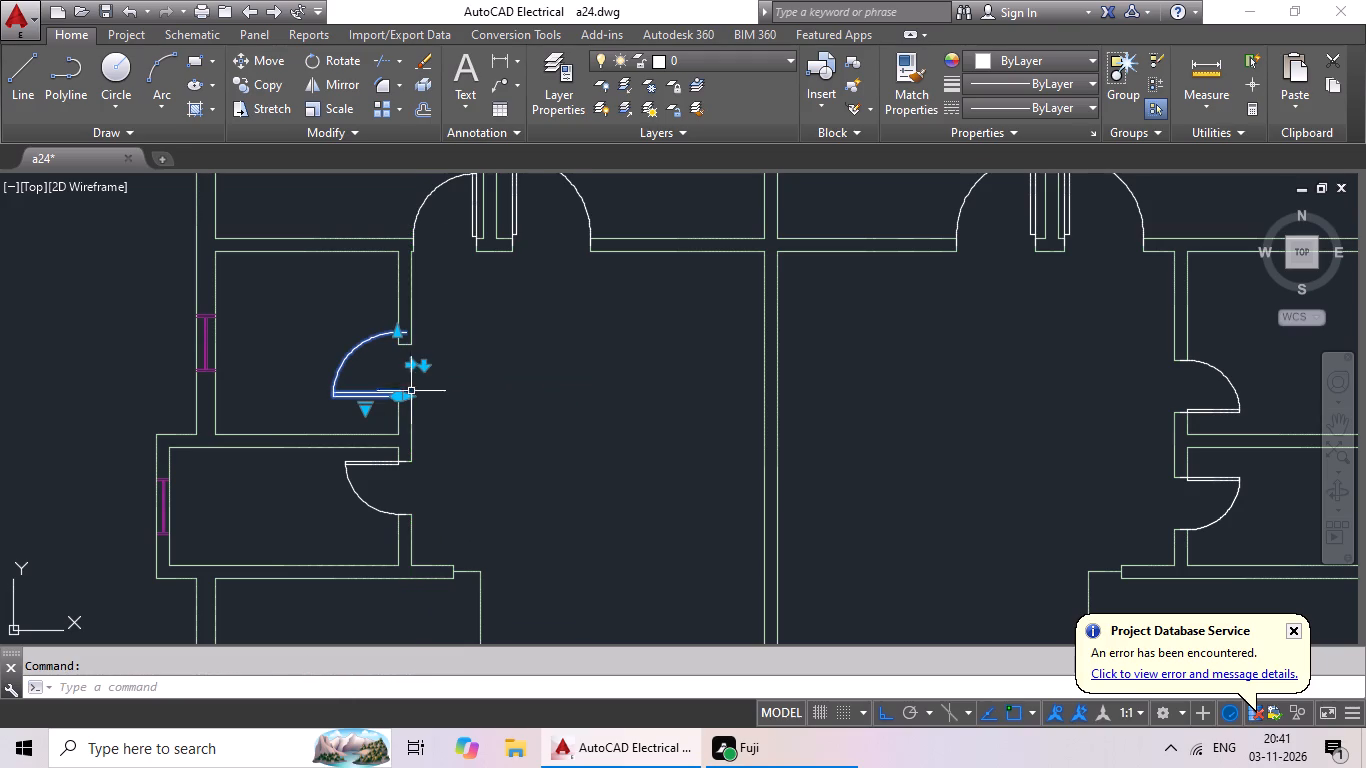
pyautogui.click(330, 110)
pyautogui.scroll(3, 415, 404)
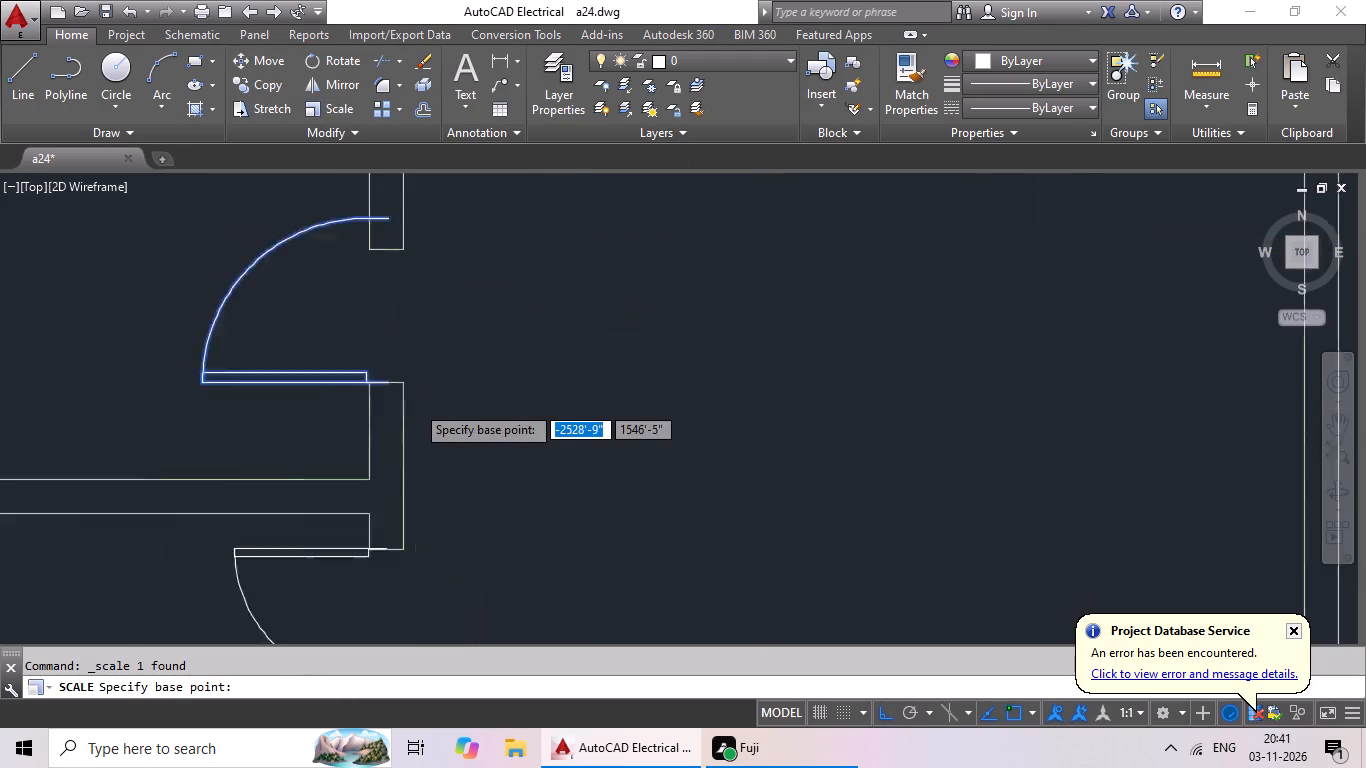
pyautogui.moveTo(369, 369); pyautogui.dragTo(375, 347)
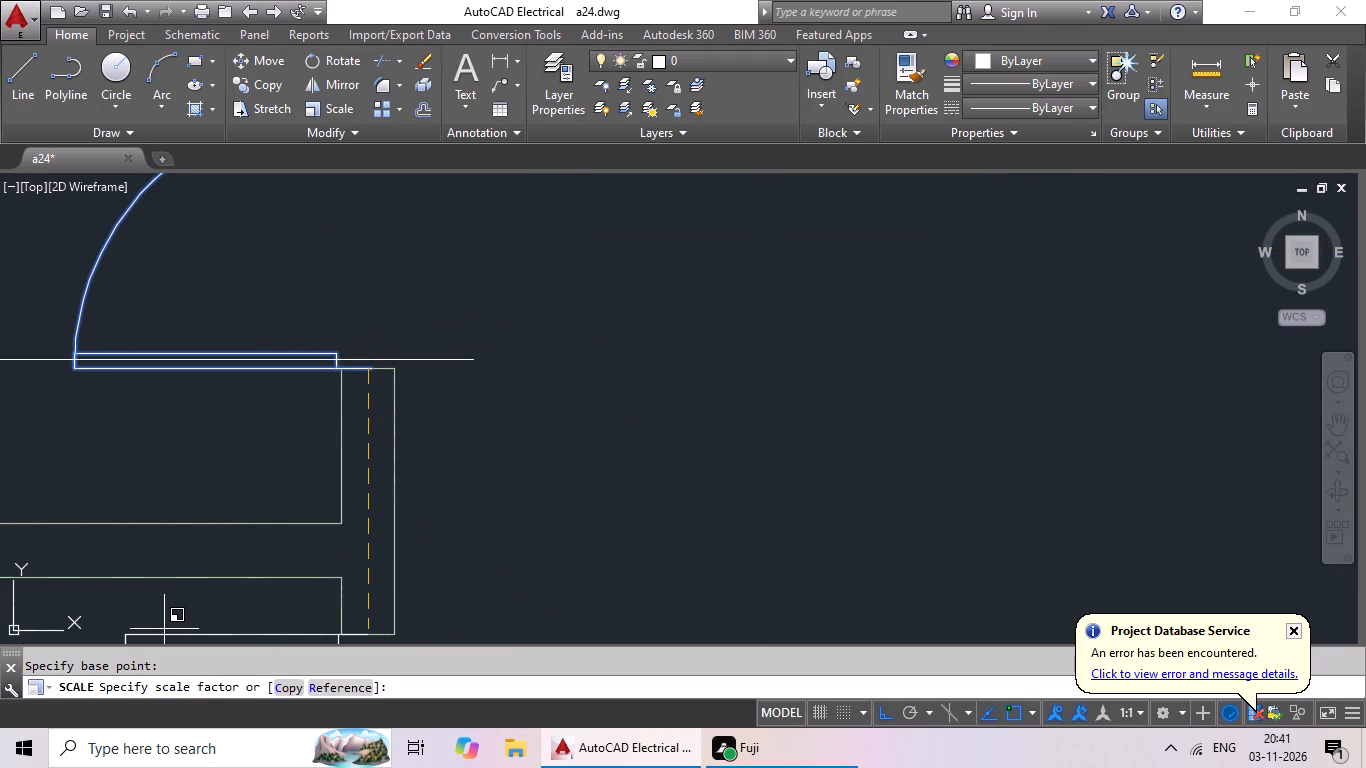
pyautogui.click(317, 692)
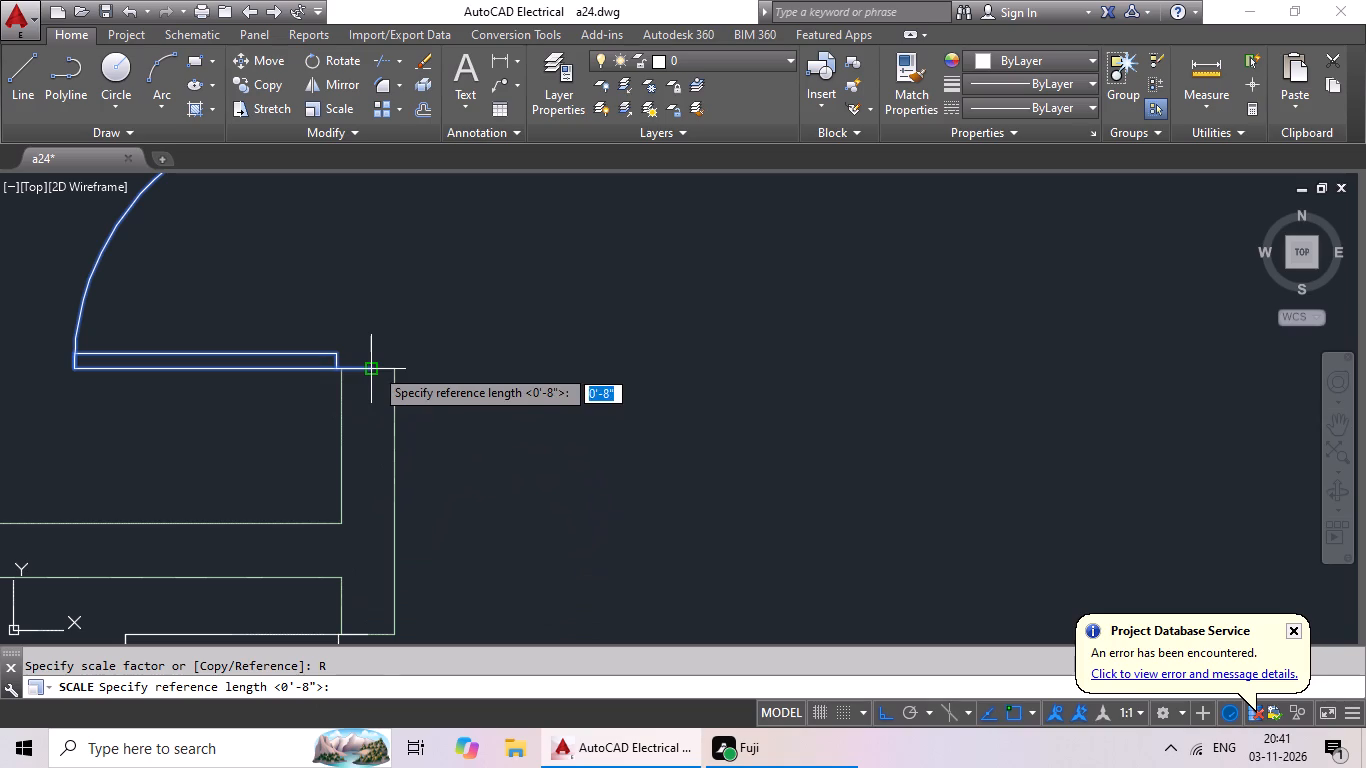
pyautogui.click(374, 367)
pyautogui.moveTo(402, 325); pyautogui.dragTo(351, 595, button='middle')
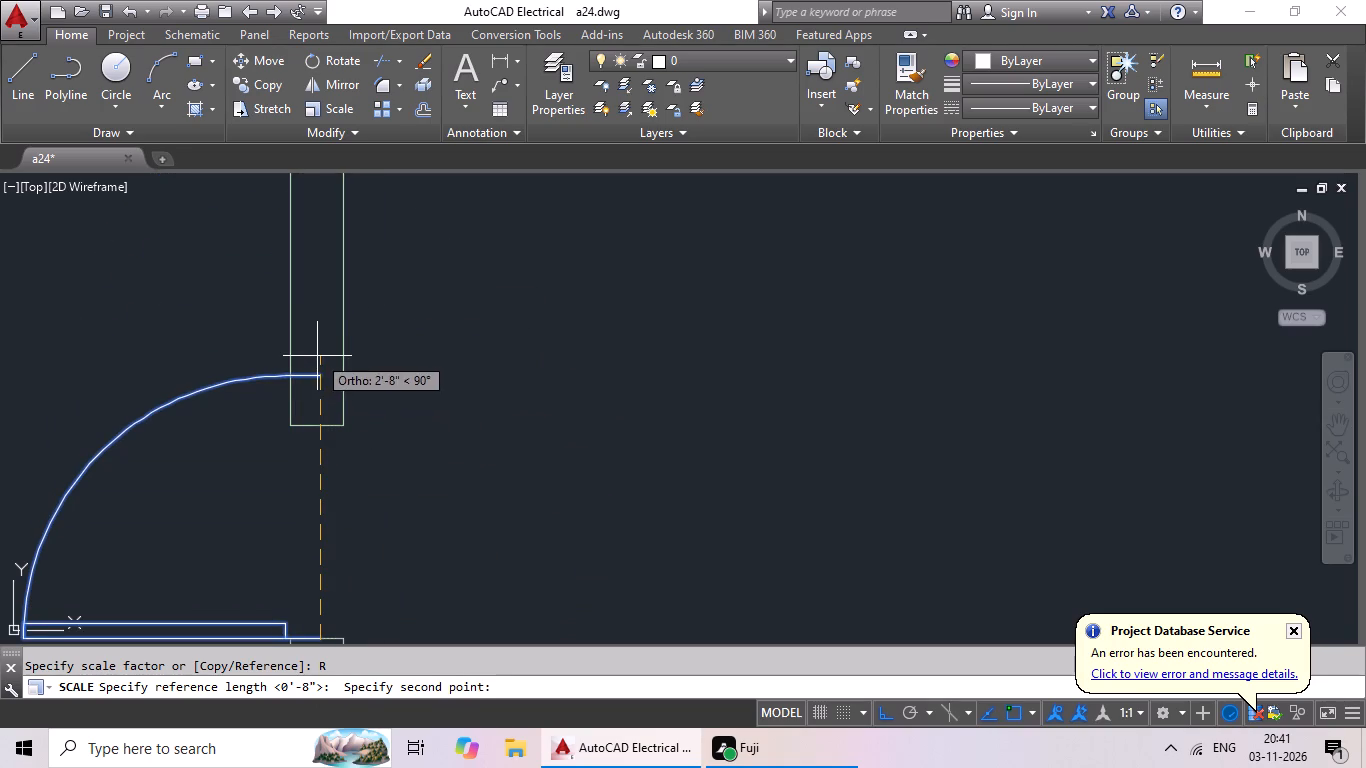
pyautogui.click(315, 377)
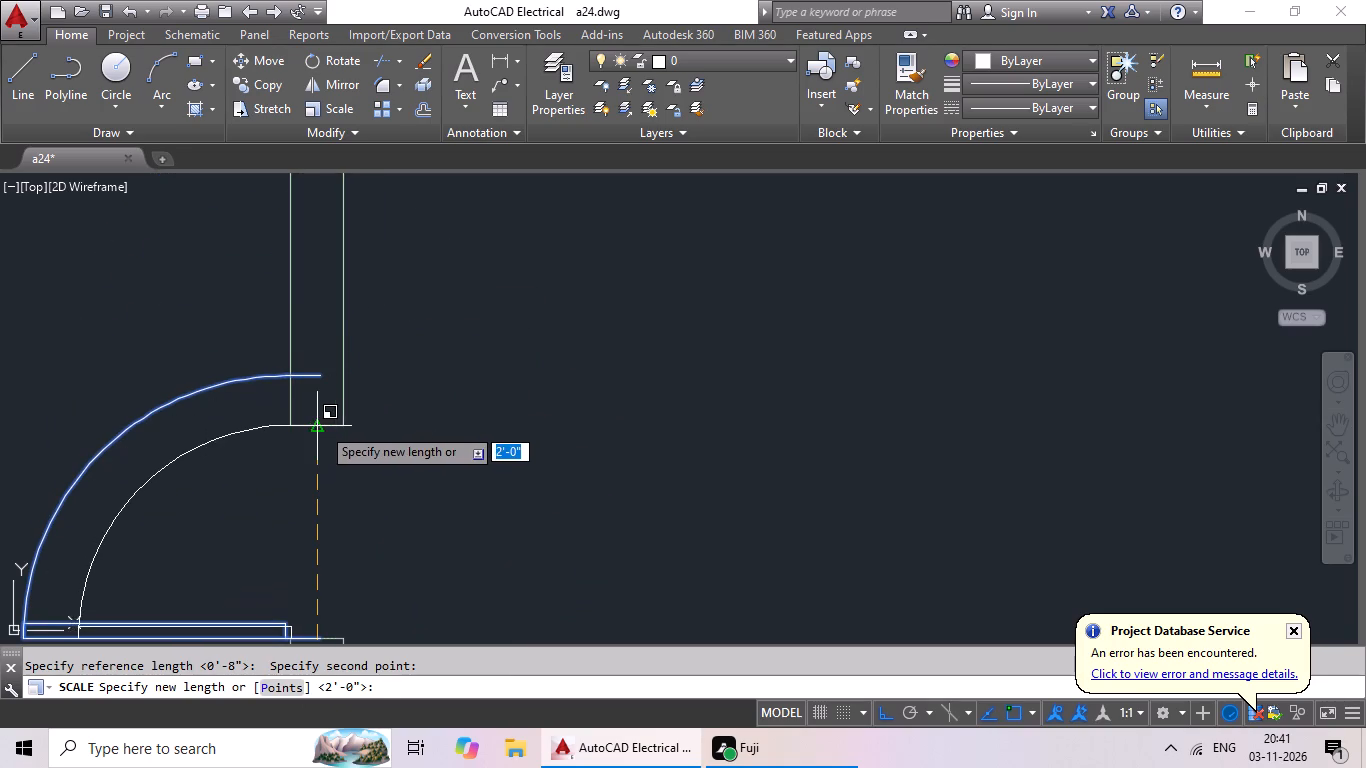
pyautogui.click(321, 426)
pyautogui.scroll(-4, 572, 468)
pyautogui.moveTo(613, 482); pyautogui.dragTo(670, 393, button='middle')
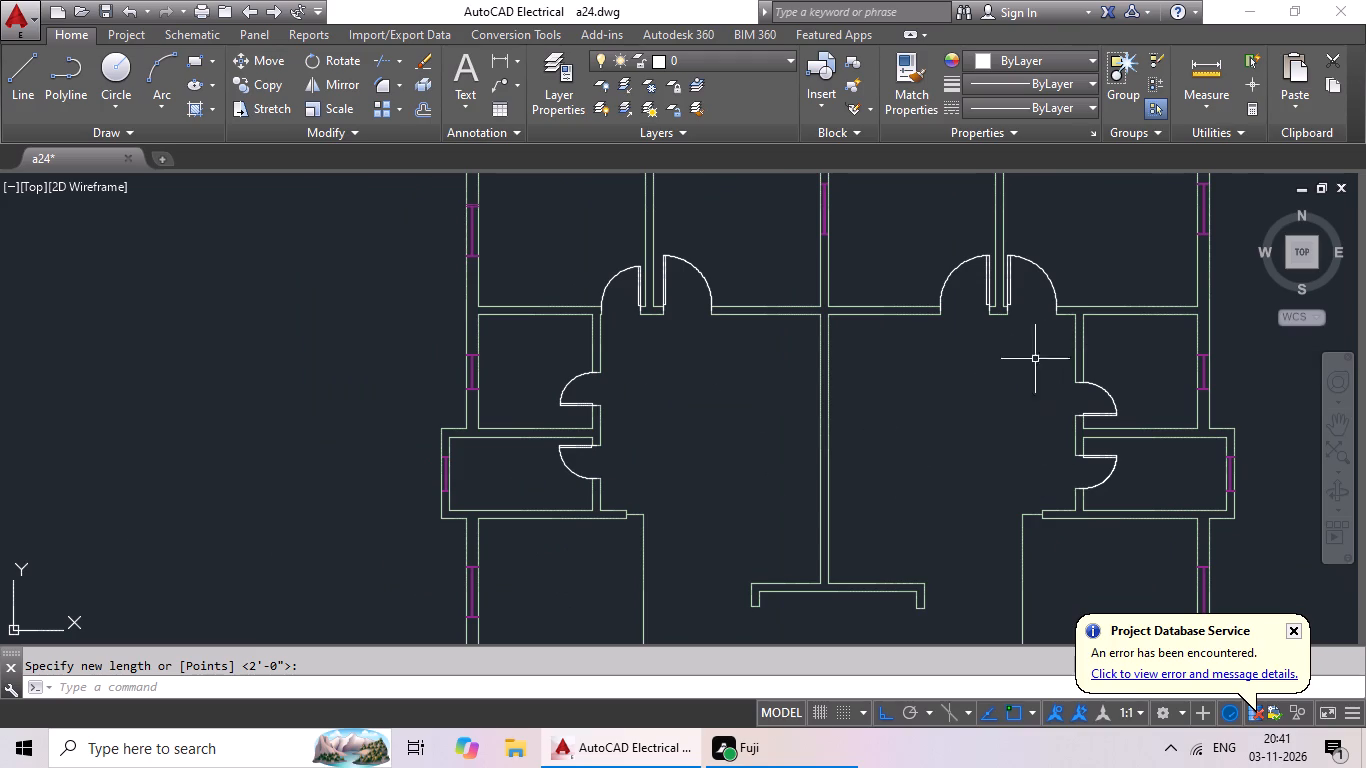
# Copy the door of the small room north of the west projecting room and paste it at the stair lobby's west opening, on the south jamb.
pyautogui.scroll(-2, 994, 393)
pyautogui.moveTo(994, 393); pyautogui.dragTo(899, 300, button='middle')
pyautogui.moveTo(887, 312); pyautogui.dragTo(809, 383, button='middle')
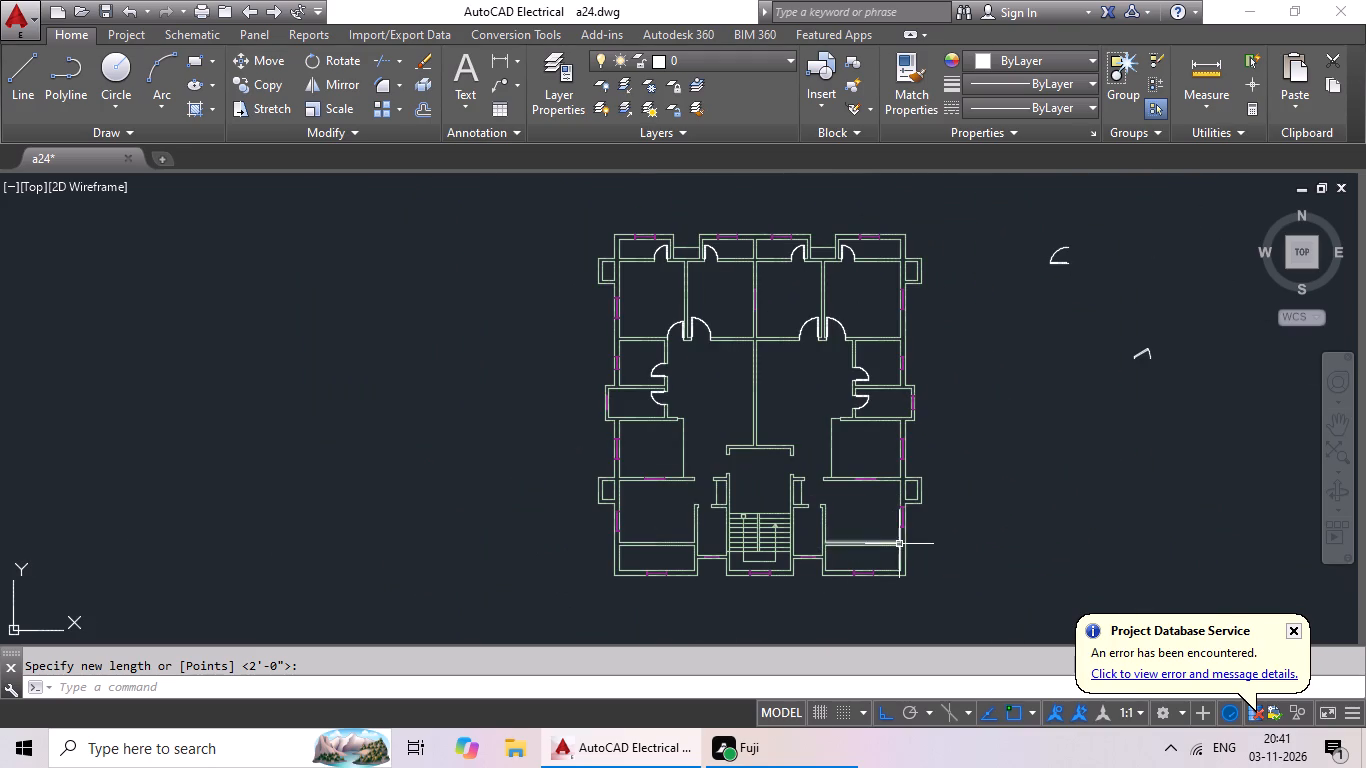
pyautogui.moveTo(869, 459); pyautogui.dragTo(870, 385, button='middle')
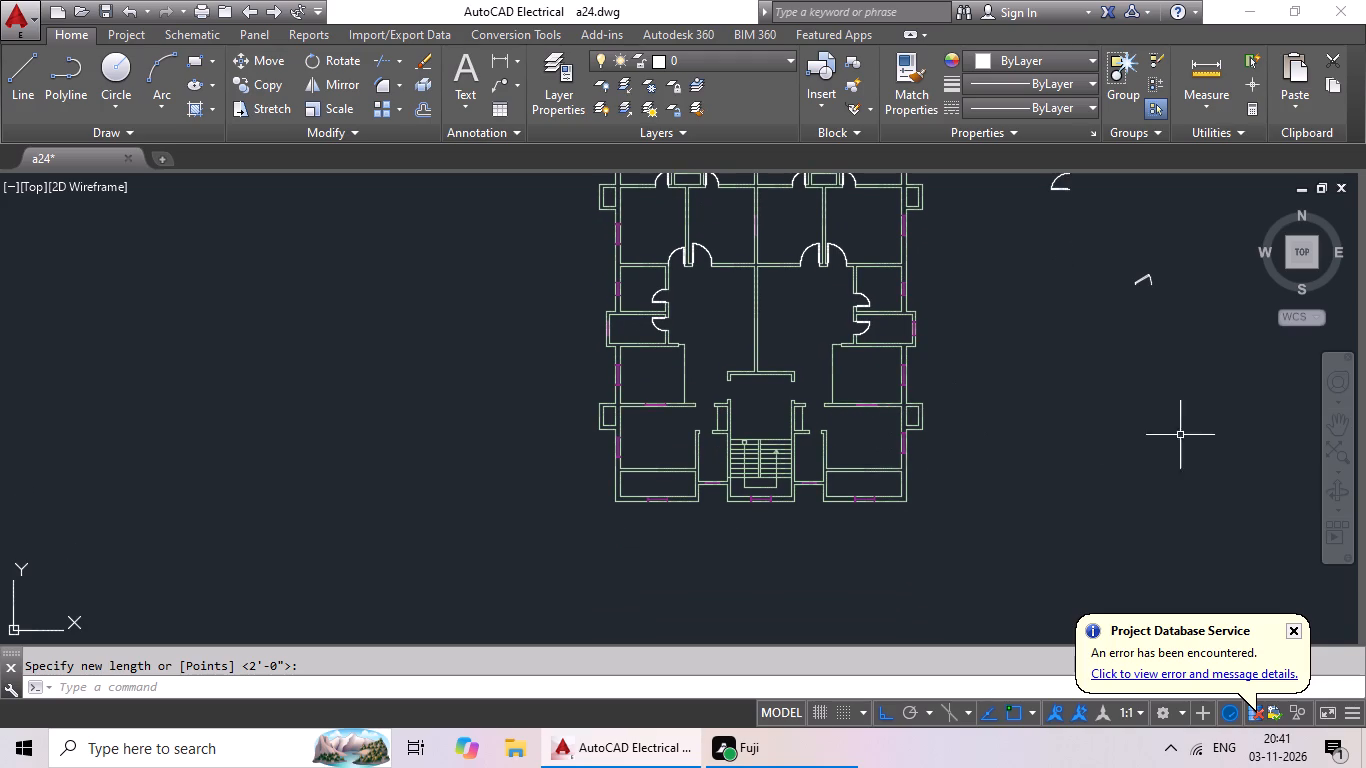
pyautogui.moveTo(1231, 424); pyautogui.dragTo(978, 452, button='middle')
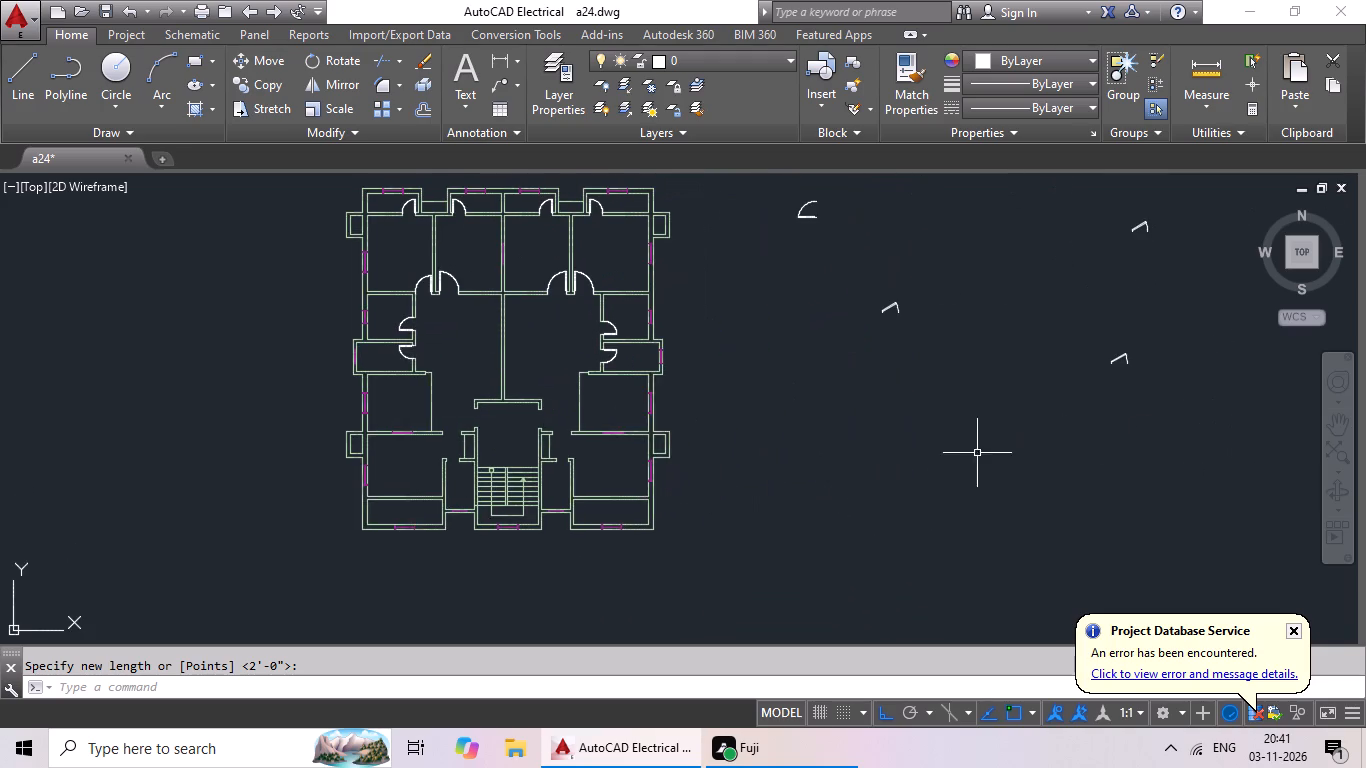
pyautogui.moveTo(996, 374); pyautogui.dragTo(979, 423, button='middle')
pyautogui.moveTo(980, 414); pyautogui.dragTo(951, 486, button='middle')
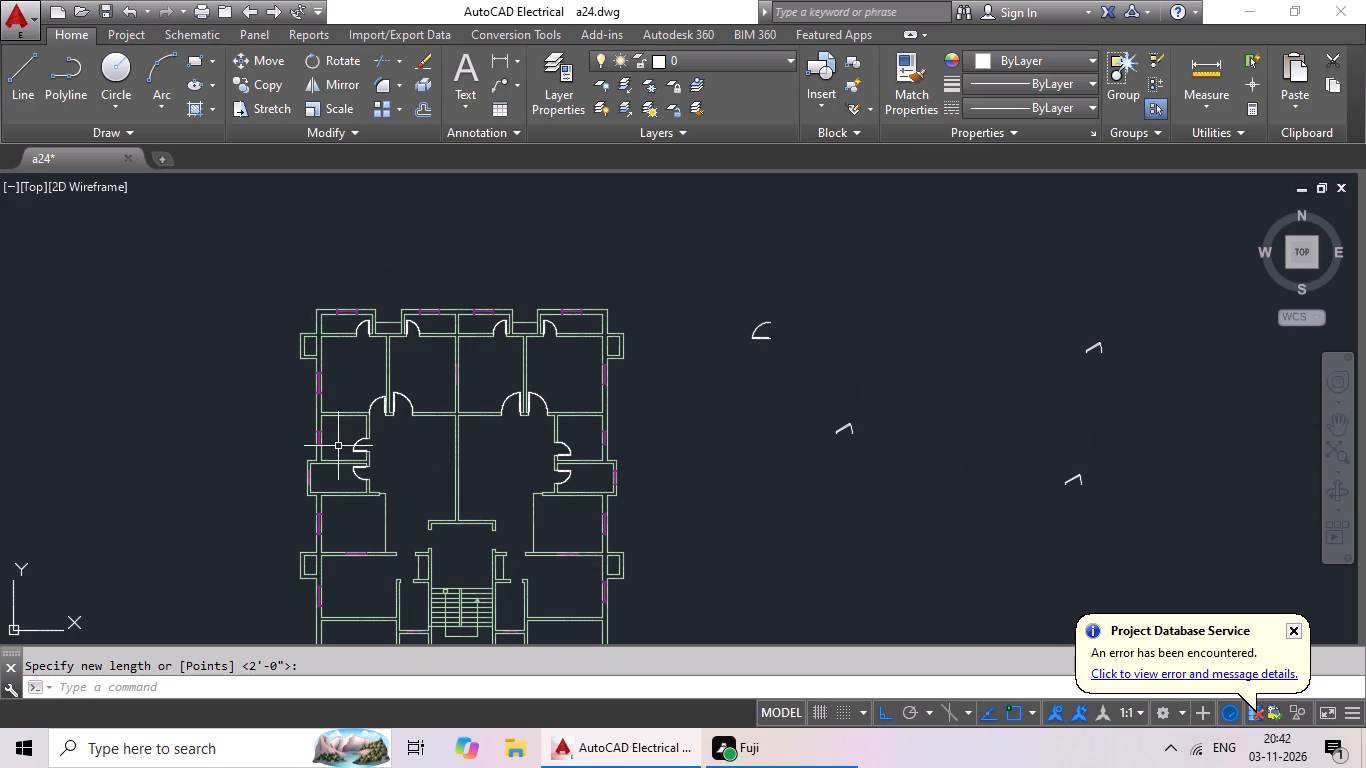
pyautogui.scroll(3, 338, 446)
pyautogui.click(420, 476)
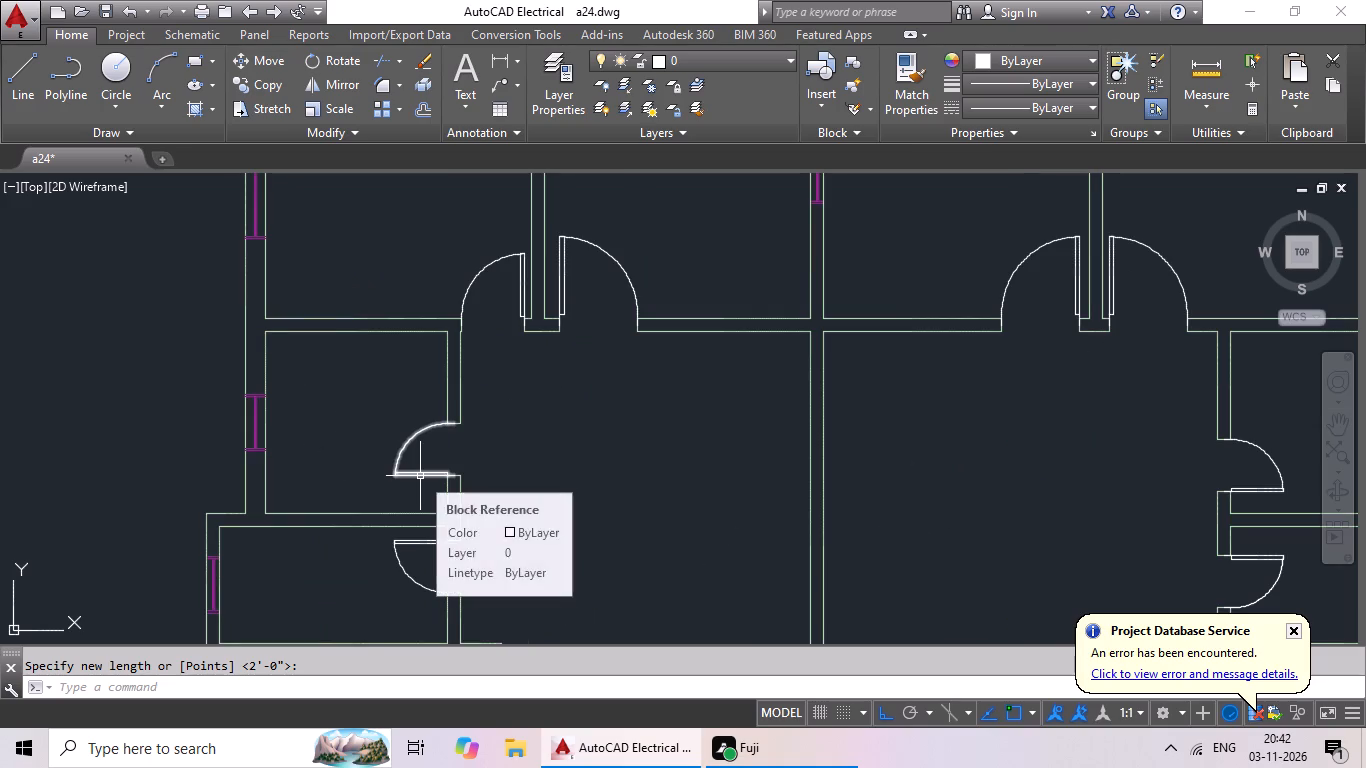
pyautogui.hotkey('ctrl', 'c')
pyautogui.hotkey('ctrl', 'v')
pyautogui.keyDown('ctrl'); pyautogui.scroll(-3, 687, 550); pyautogui.keyUp('ctrl')
pyautogui.moveTo(688, 524); pyautogui.dragTo(702, 378, button='middle')
pyautogui.scroll(4, 696, 501)
pyautogui.scroll(2, 704, 415)
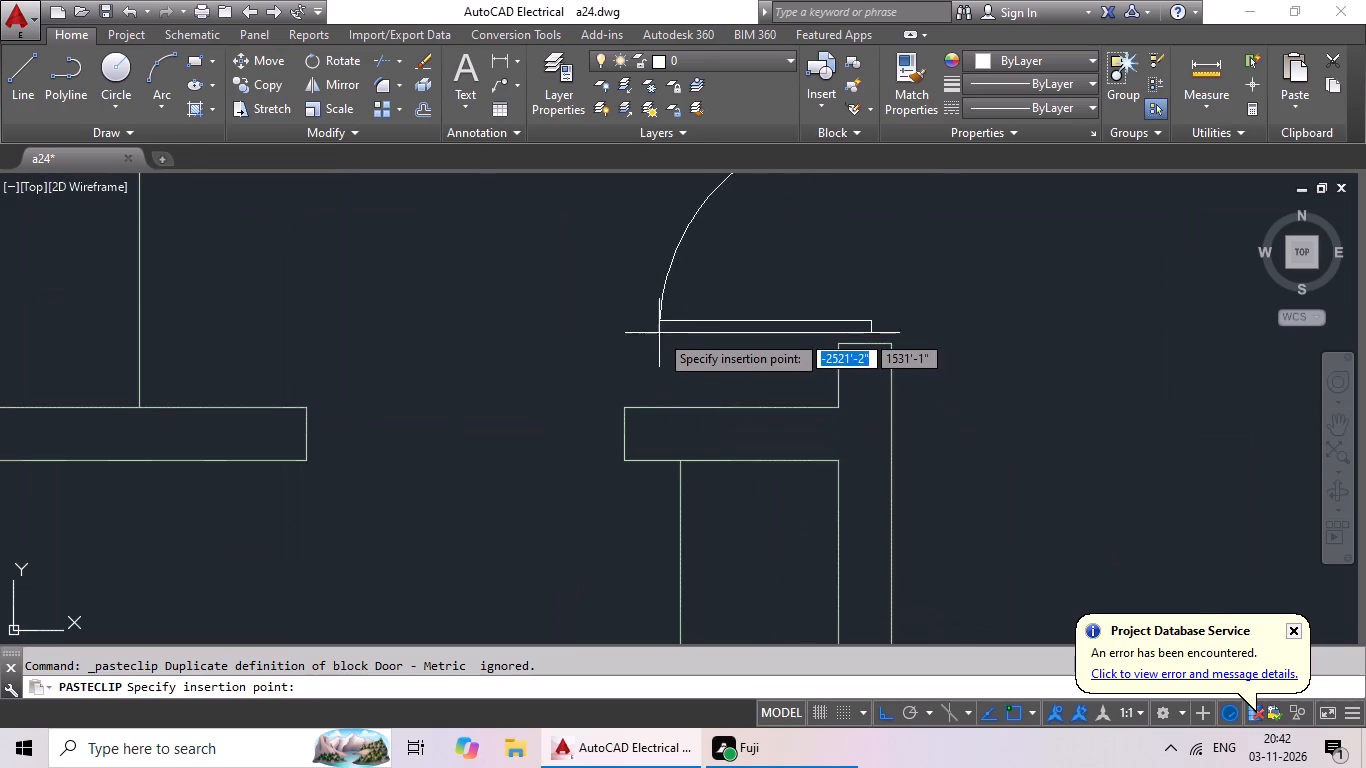
pyautogui.scroll(1, 634, 339)
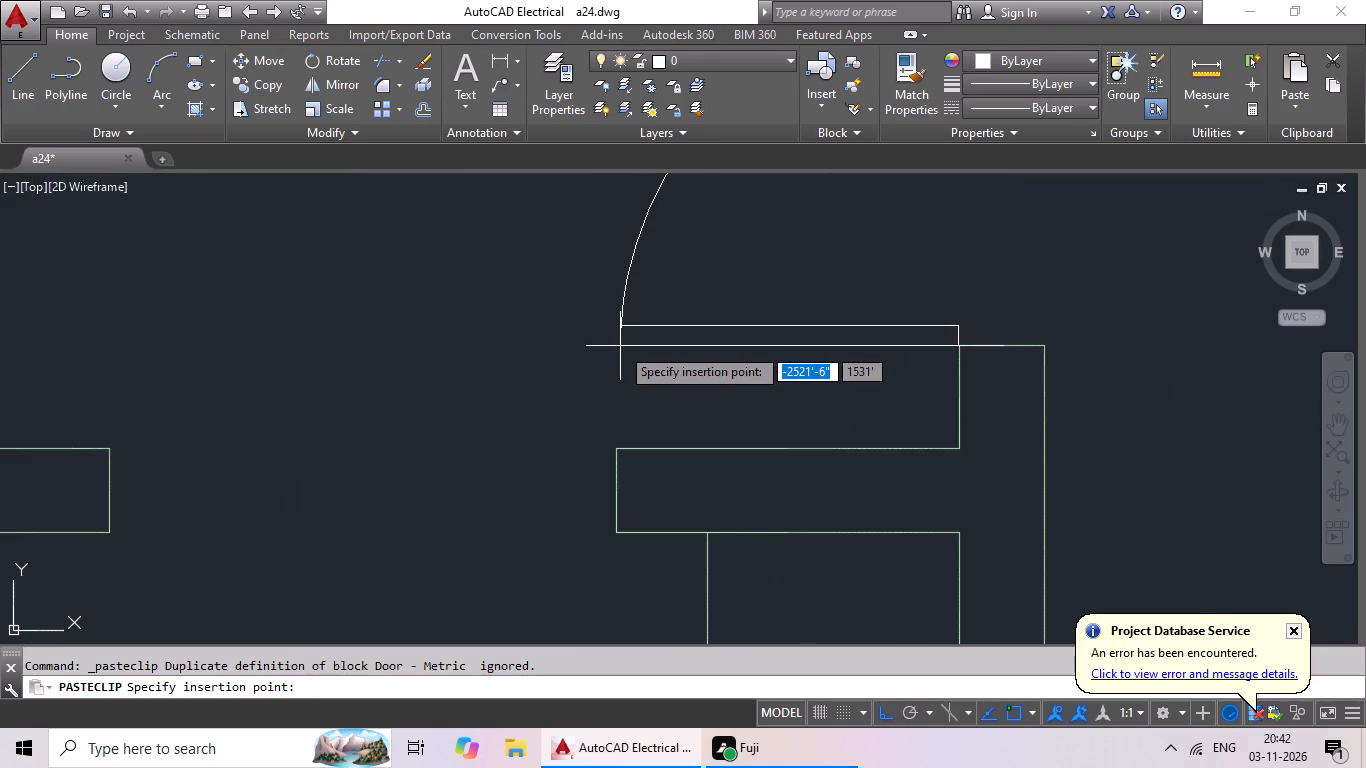
pyautogui.click(621, 346)
# Scale the stair lobby's west door by reference from its south jamb point so its arc ends at the opening's north jamb.
pyautogui.moveTo(983, 270); pyautogui.dragTo(680, 378)
pyautogui.scroll(-2, 868, 332)
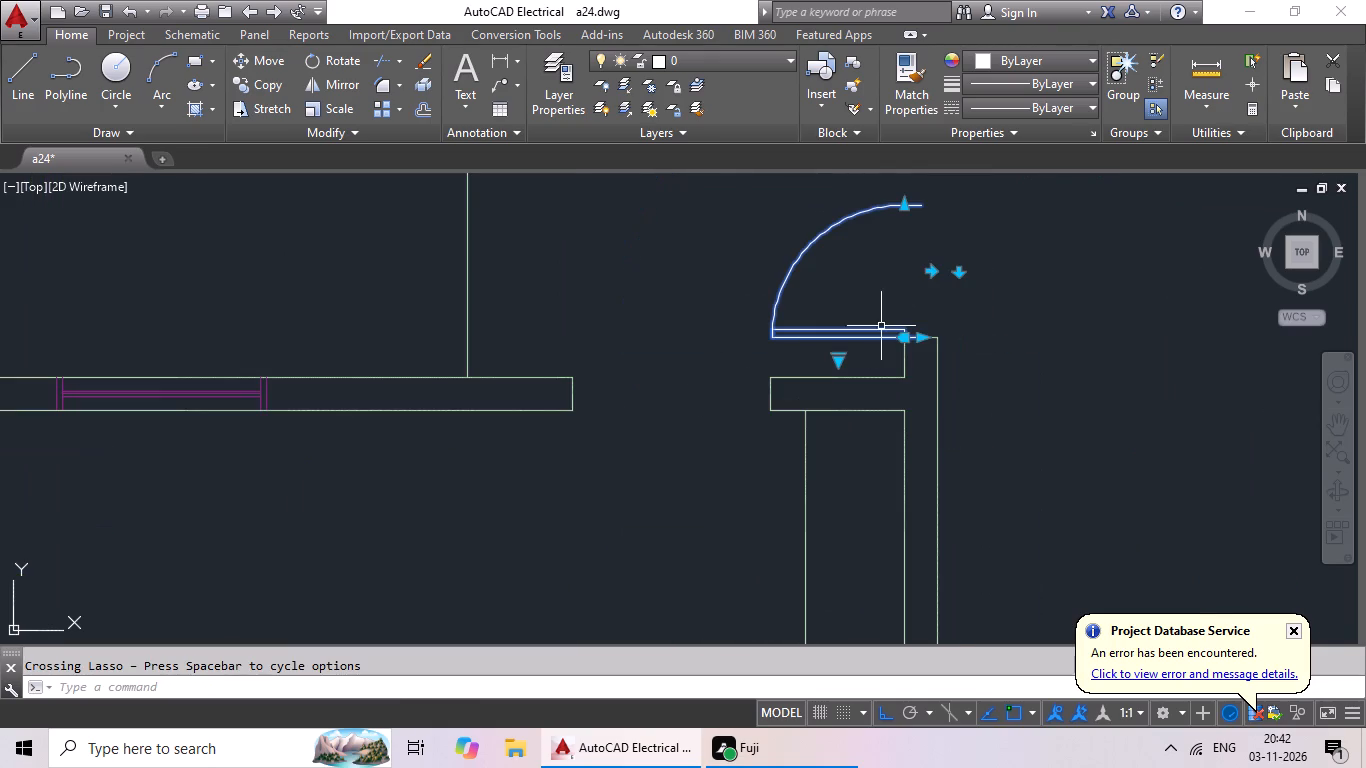
pyautogui.click(331, 106)
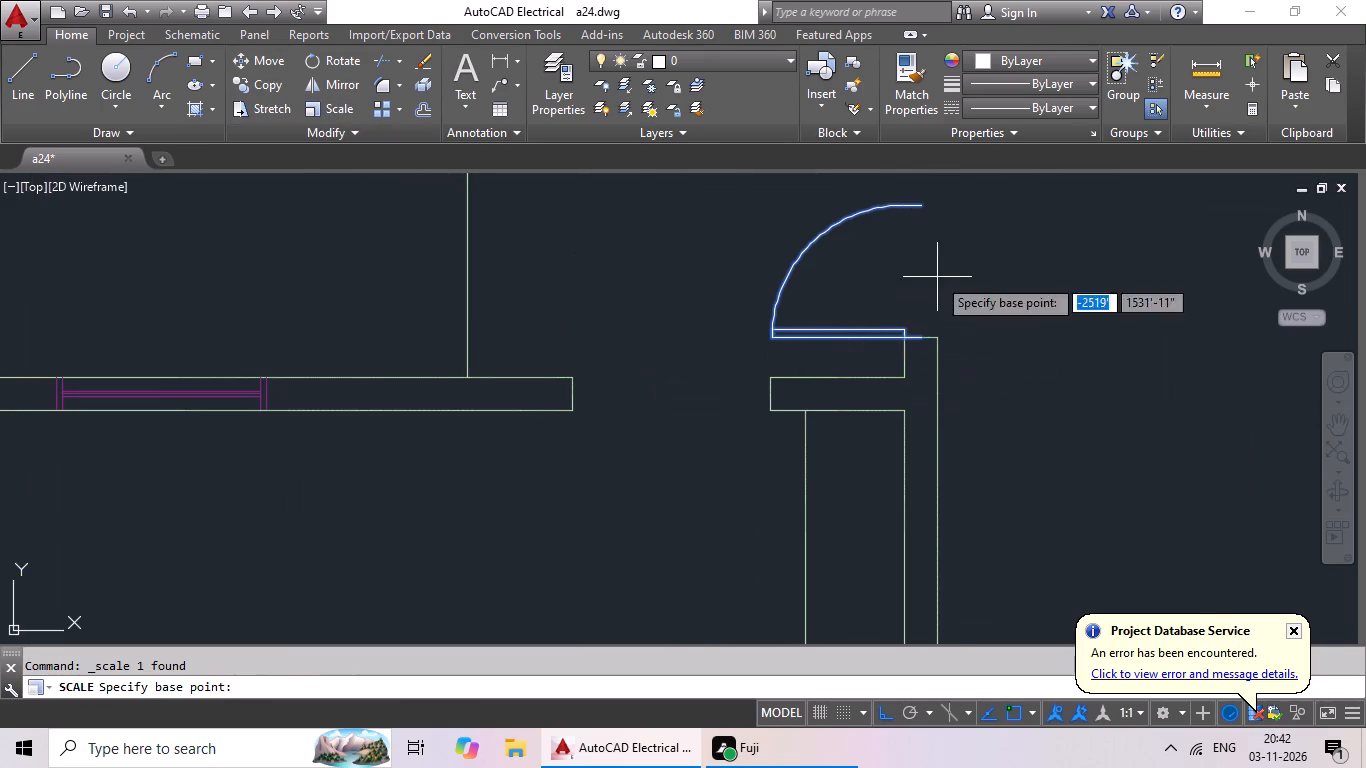
pyautogui.moveTo(939, 276); pyautogui.dragTo(704, 325, button='middle')
pyautogui.scroll(3, 696, 386)
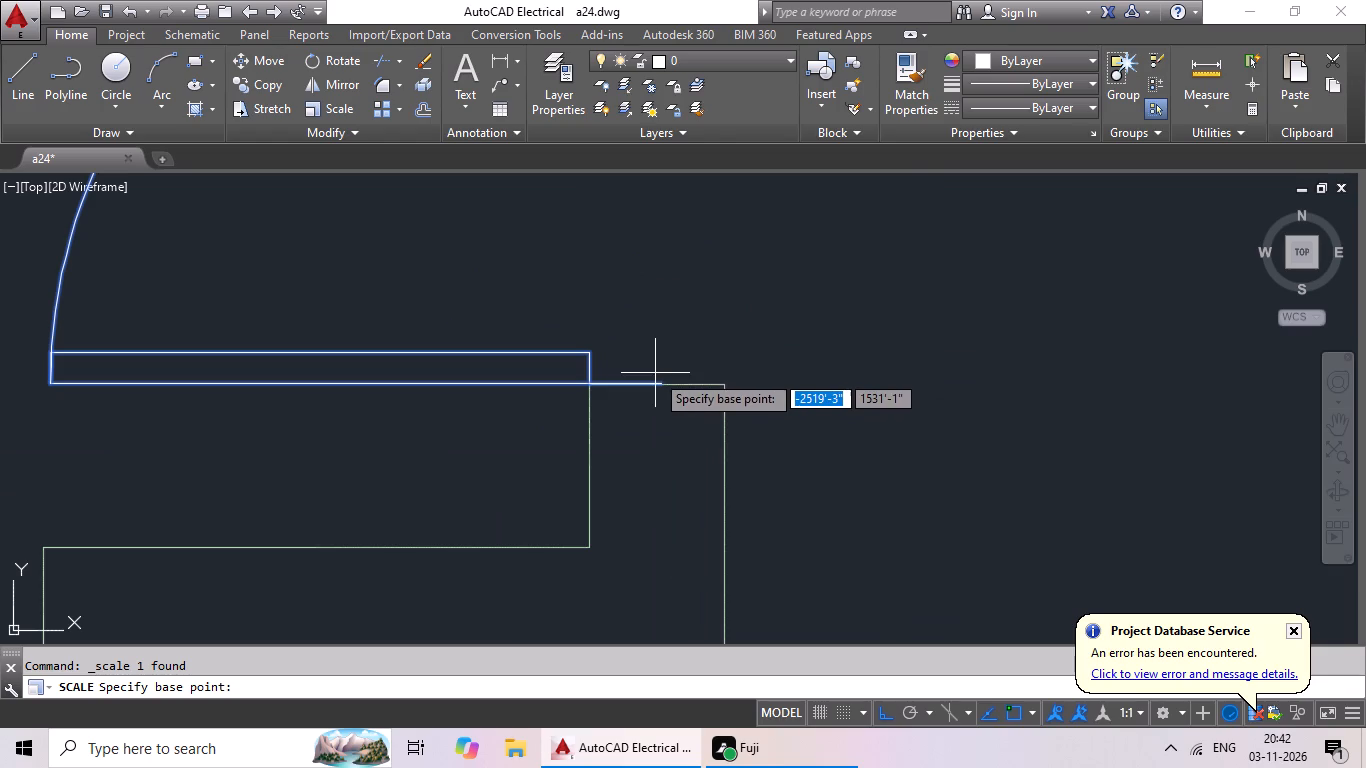
pyautogui.moveTo(663, 381); pyautogui.dragTo(676, 379)
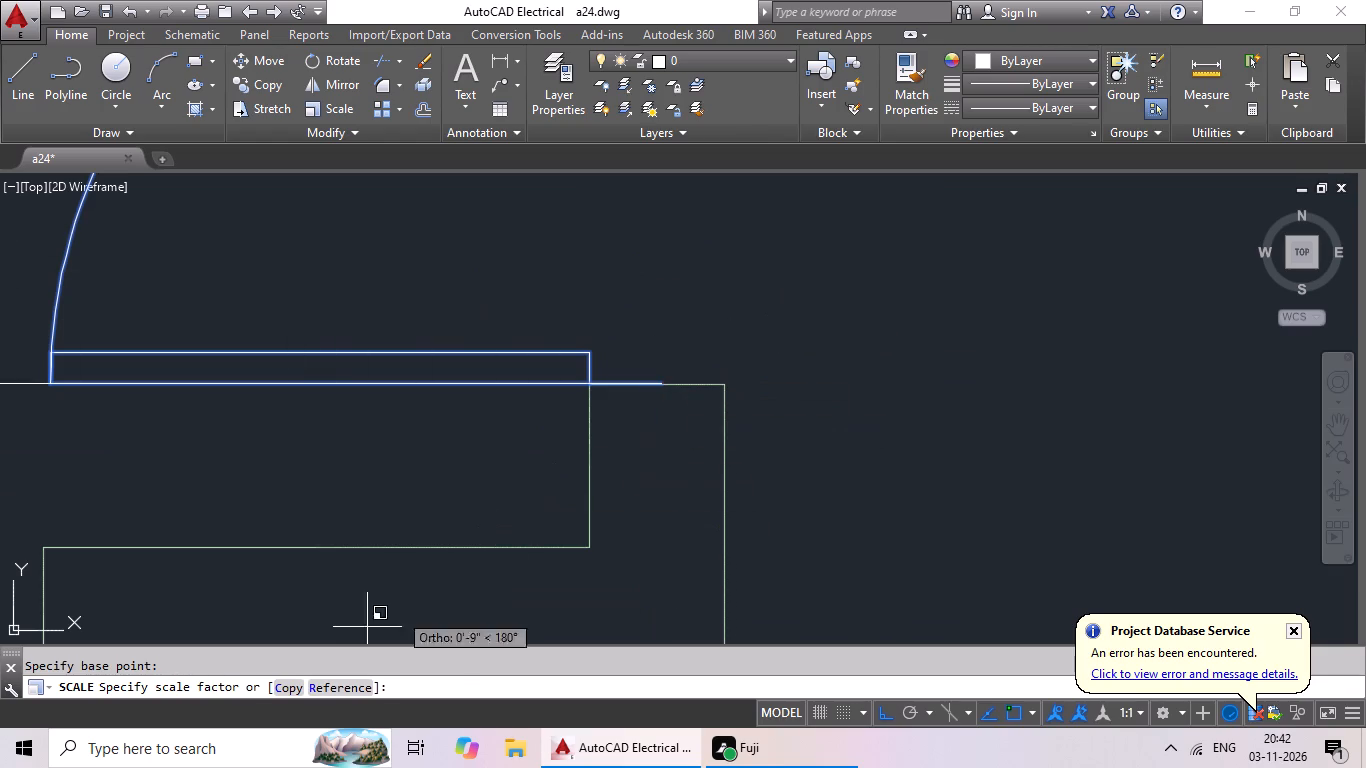
pyautogui.click(331, 691)
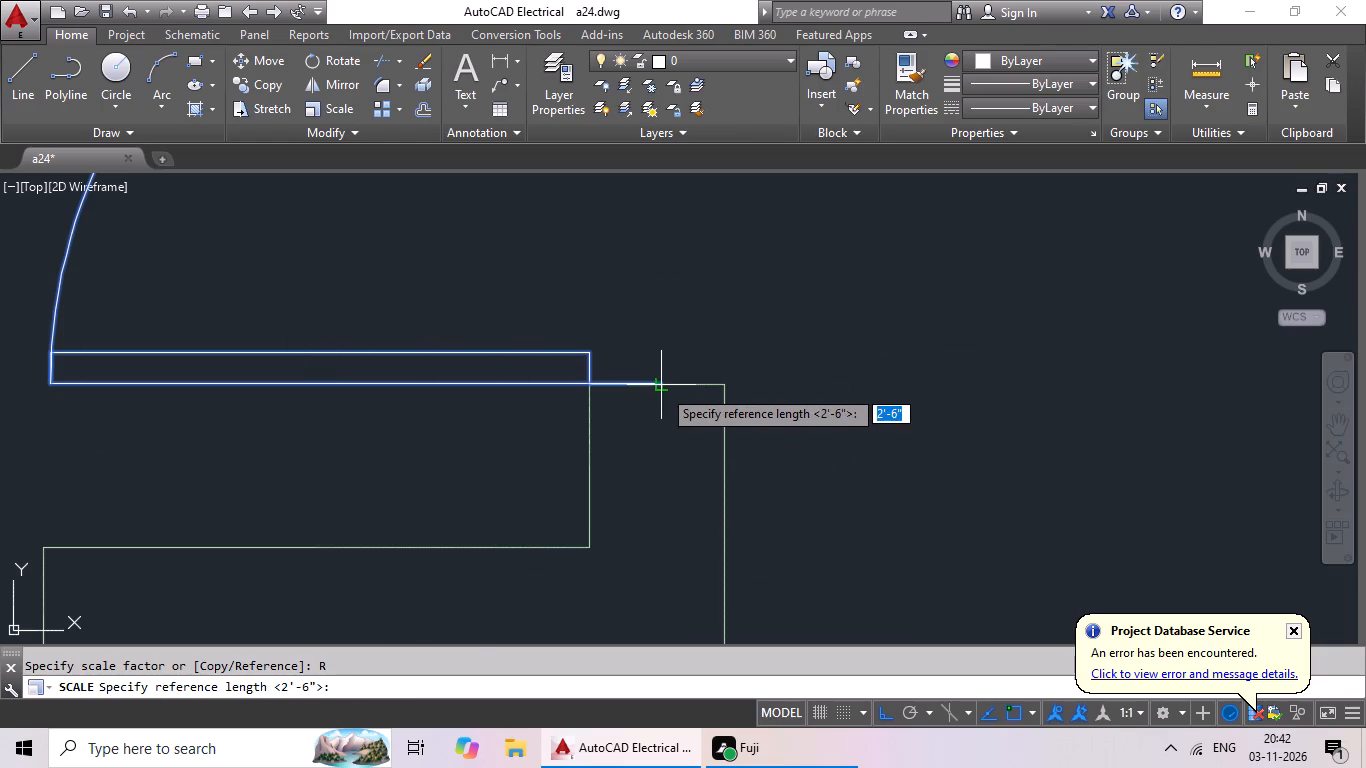
pyautogui.click(662, 386)
pyautogui.moveTo(725, 256); pyautogui.dragTo(685, 483, button='middle')
pyautogui.scroll(-1, 649, 293)
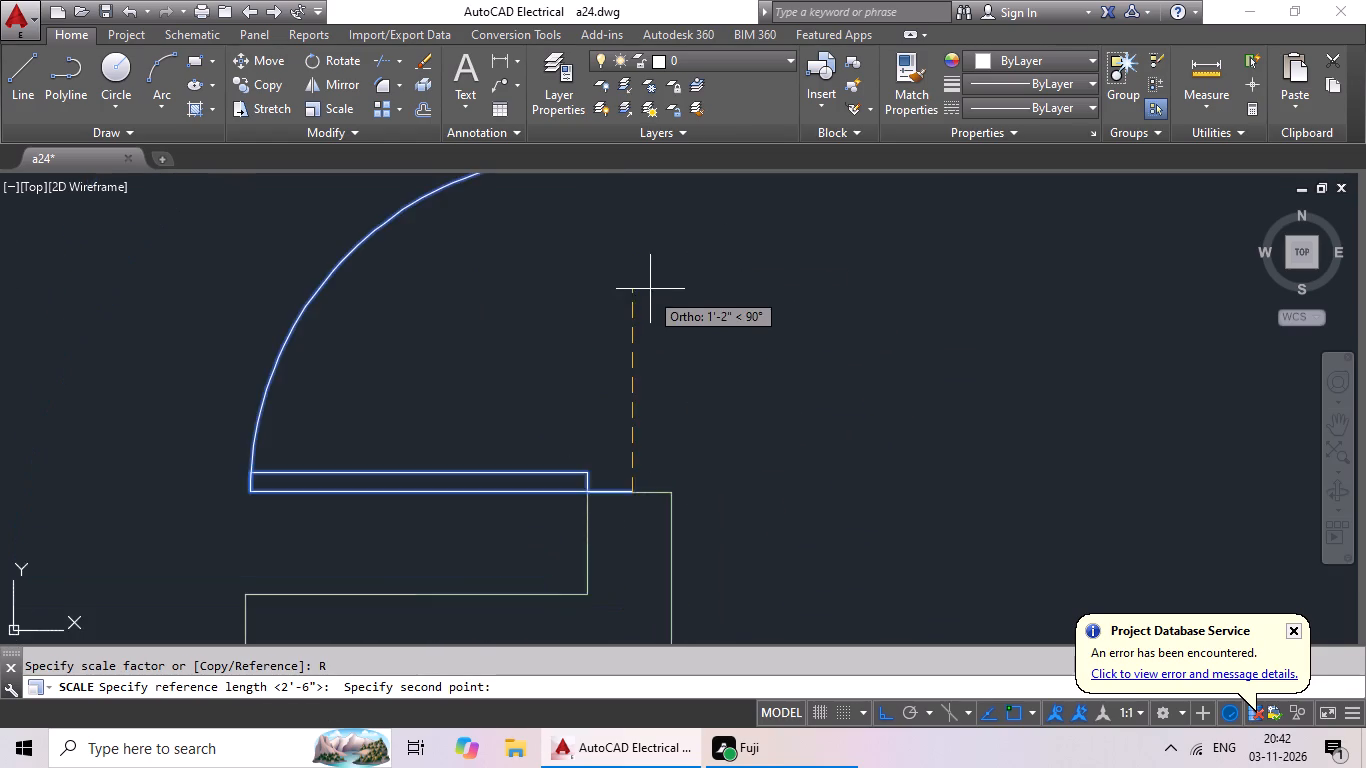
pyautogui.moveTo(651, 288); pyautogui.dragTo(609, 467, button='middle')
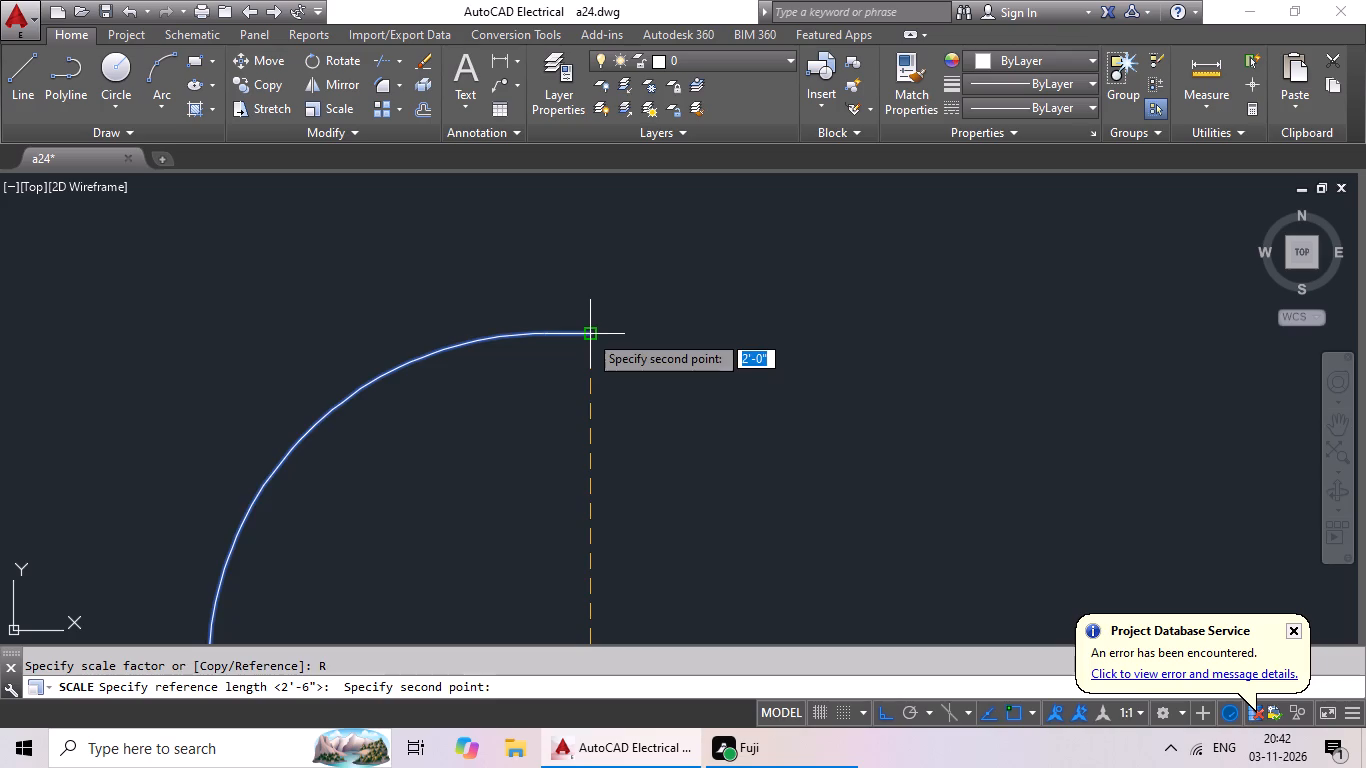
pyautogui.click(588, 333)
pyautogui.scroll(-1, 619, 255)
pyautogui.moveTo(619, 255); pyautogui.dragTo(591, 448, button='middle')
pyautogui.click(576, 390)
pyautogui.scroll(-4, 788, 391)
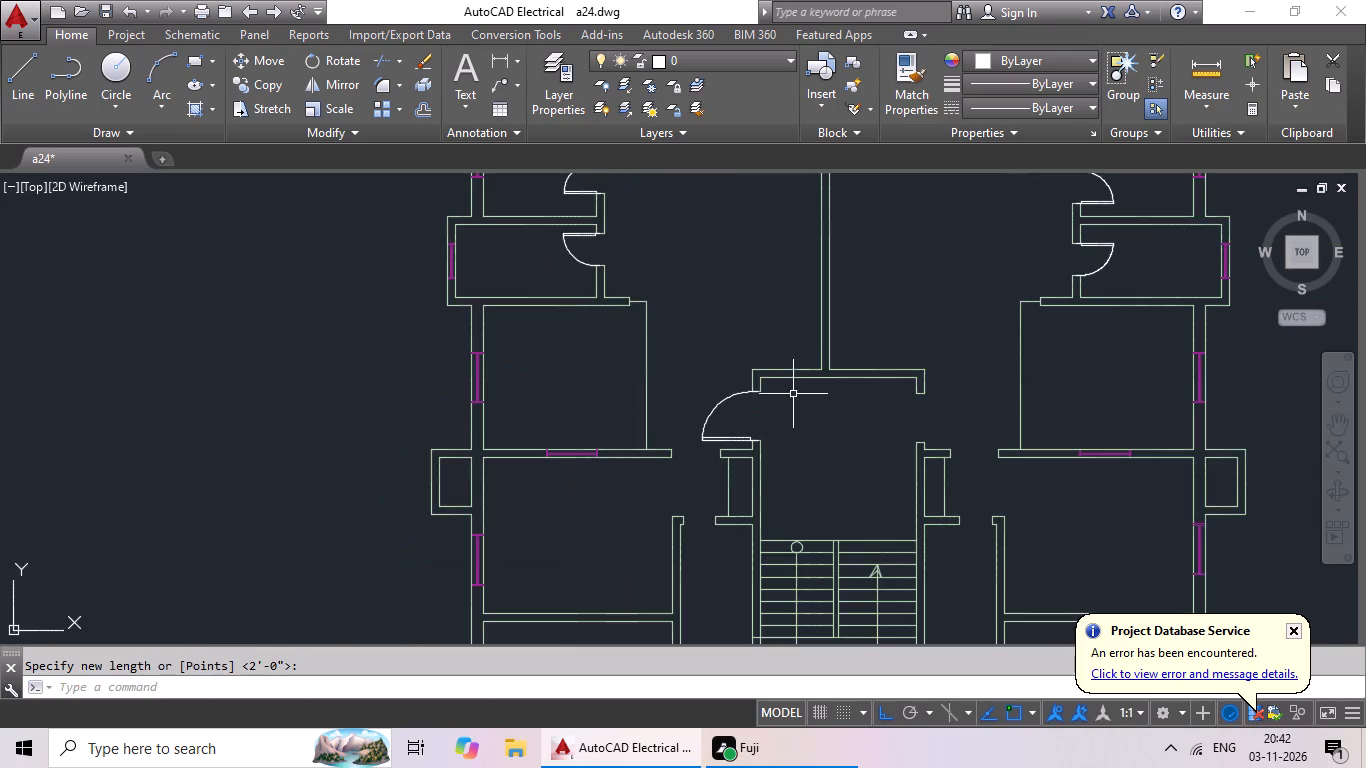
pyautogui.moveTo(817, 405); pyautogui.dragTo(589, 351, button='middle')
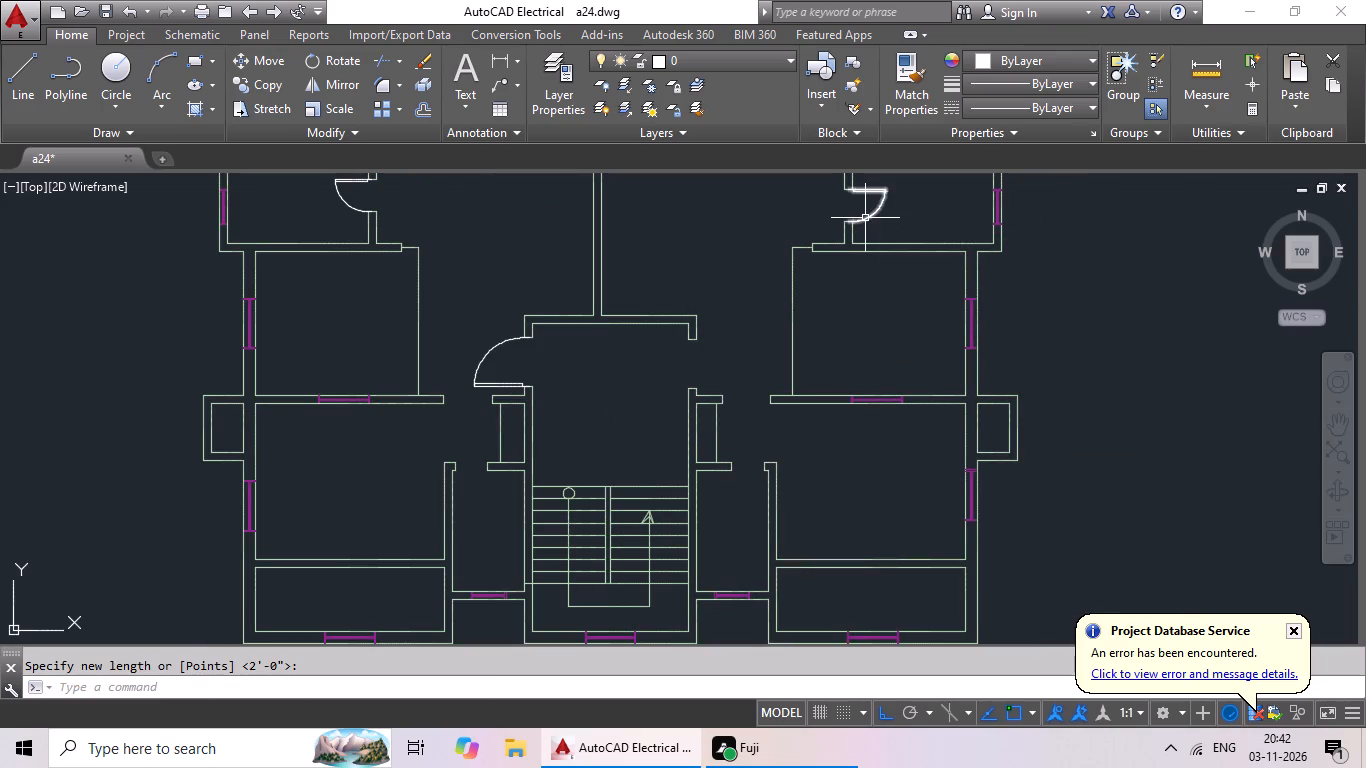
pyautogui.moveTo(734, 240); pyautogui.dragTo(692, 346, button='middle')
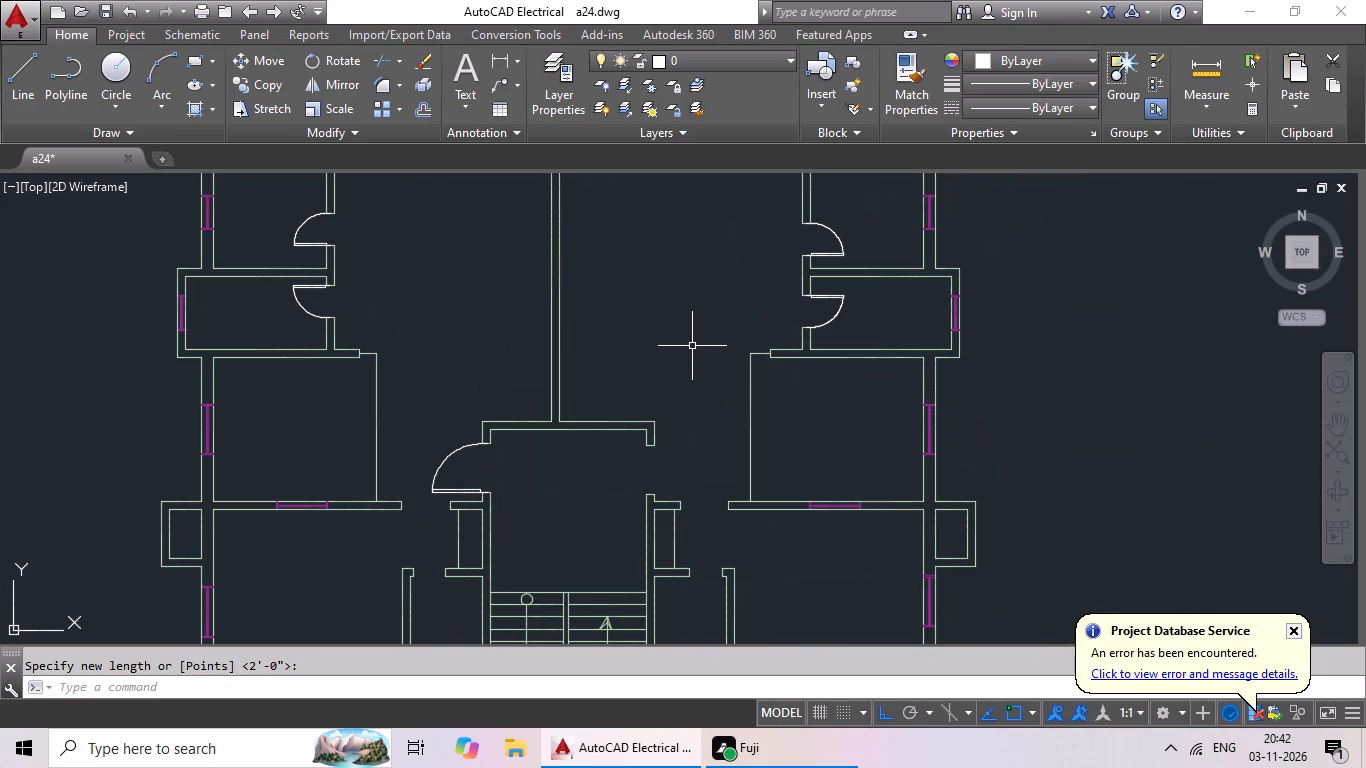
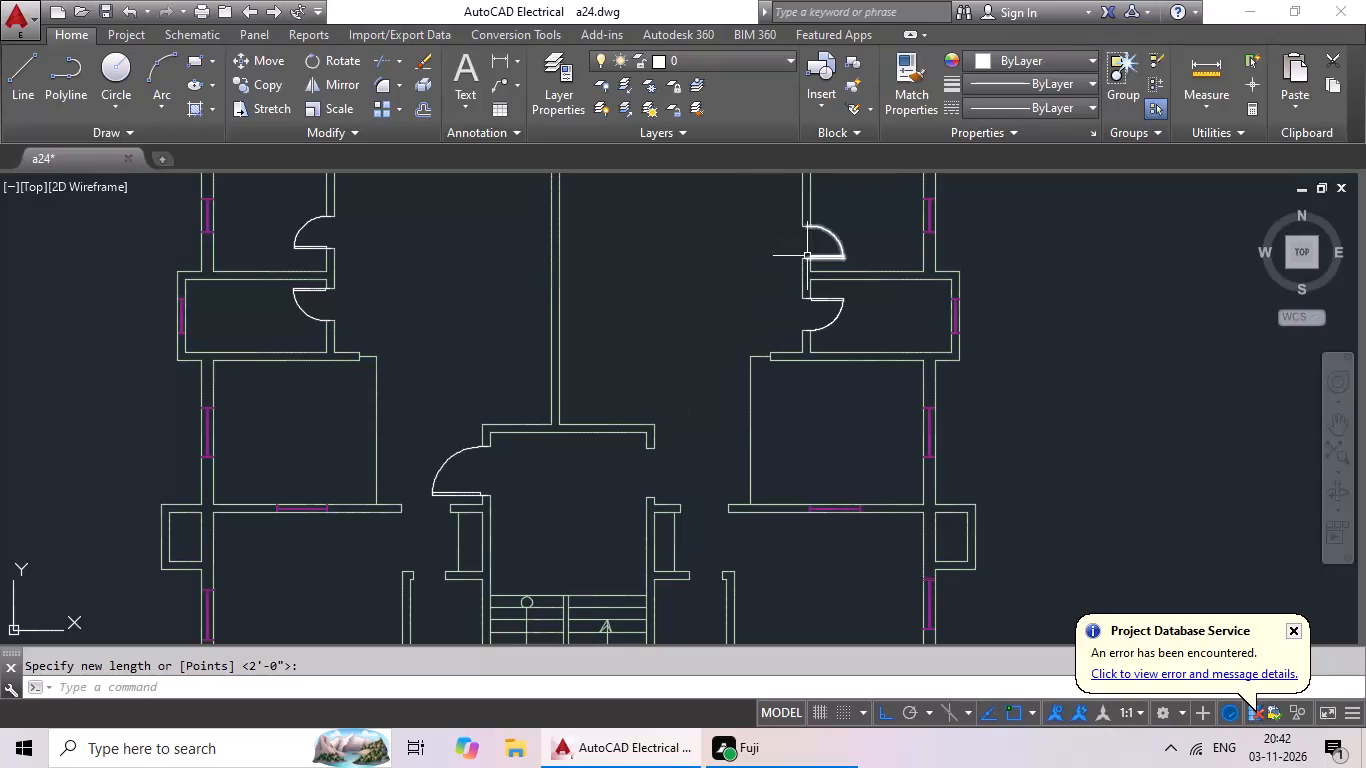
# Copy the door north of the east bathroom and paste it at the lower jamb of the stair lobby's east entrance opening.
pyautogui.click(831, 262)
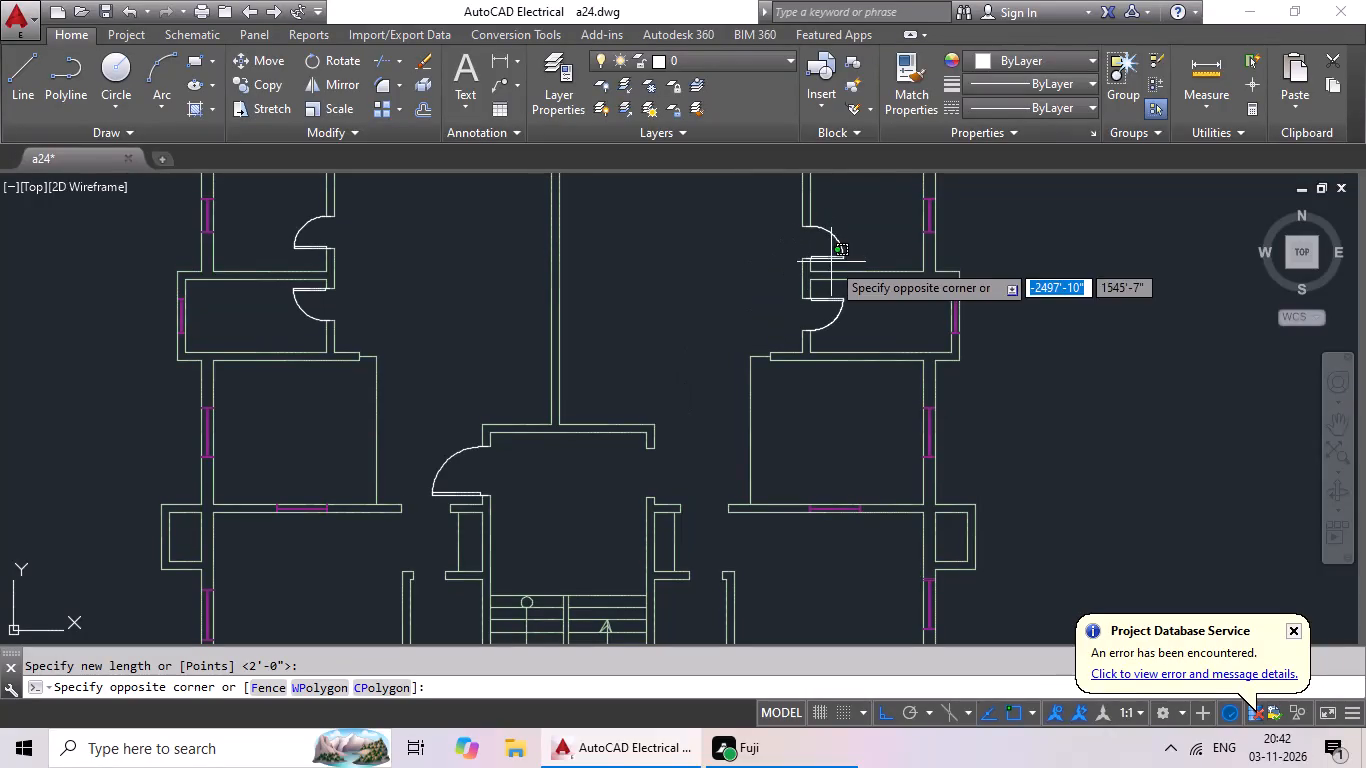
pyautogui.click(836, 255)
pyautogui.click(844, 251)
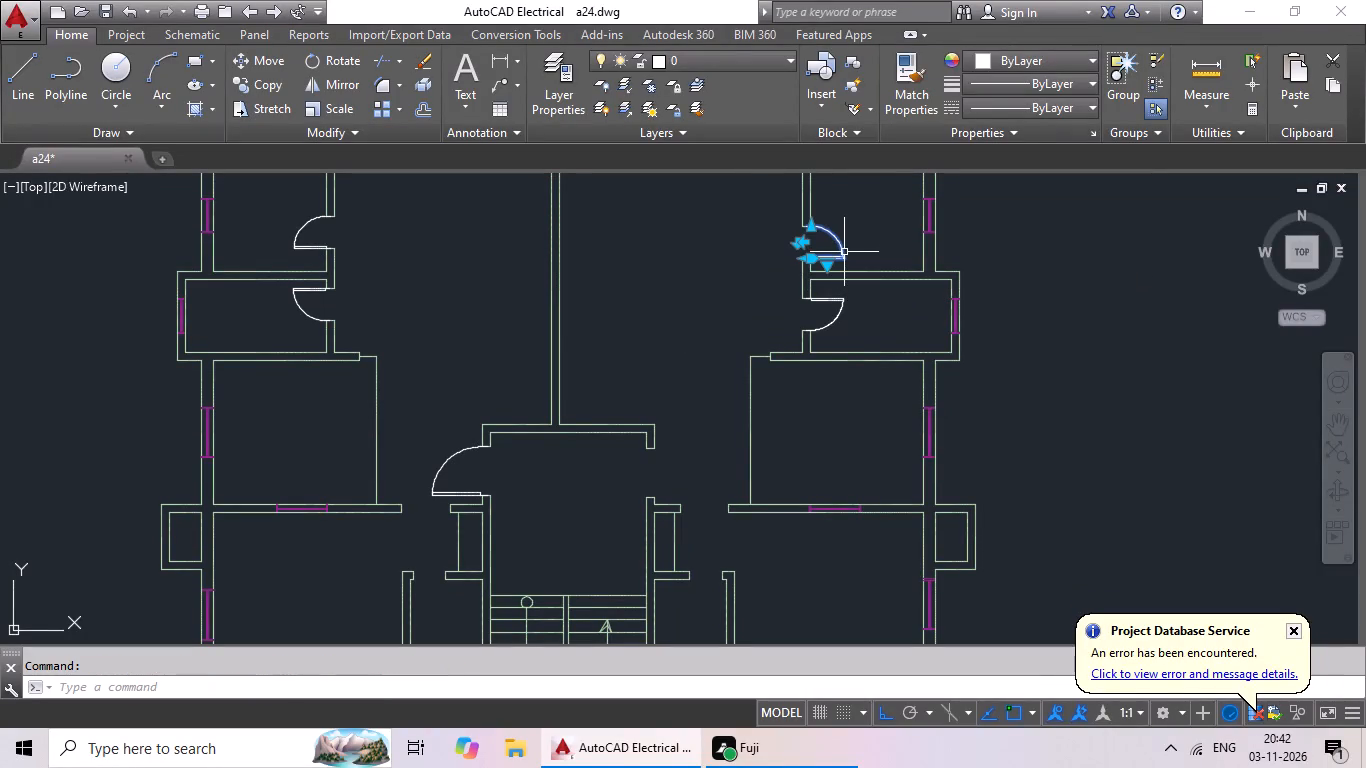
pyautogui.hotkey('ctrl', 'c')
pyautogui.hotkey('ctrl', 'v')
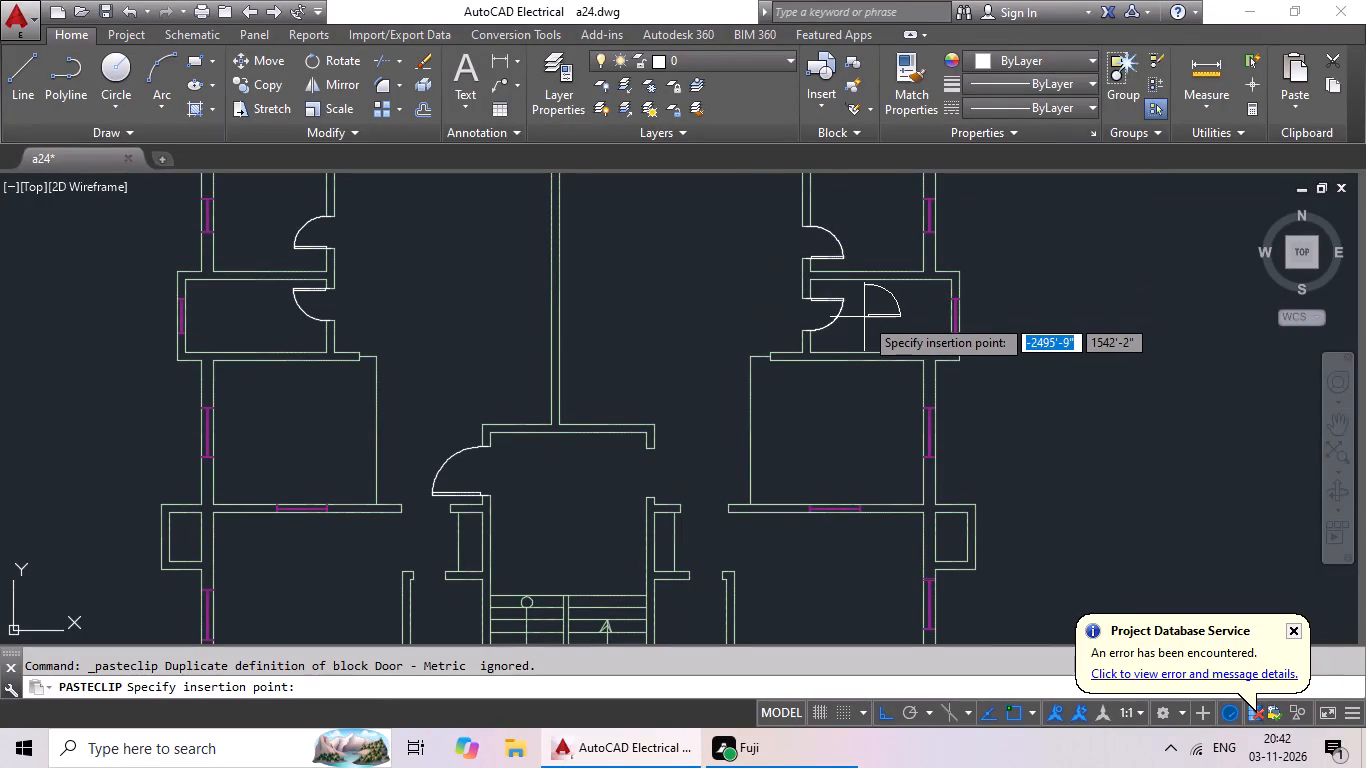
pyautogui.moveTo(803, 410); pyautogui.dragTo(856, 310, button='middle')
pyautogui.scroll(4, 704, 400)
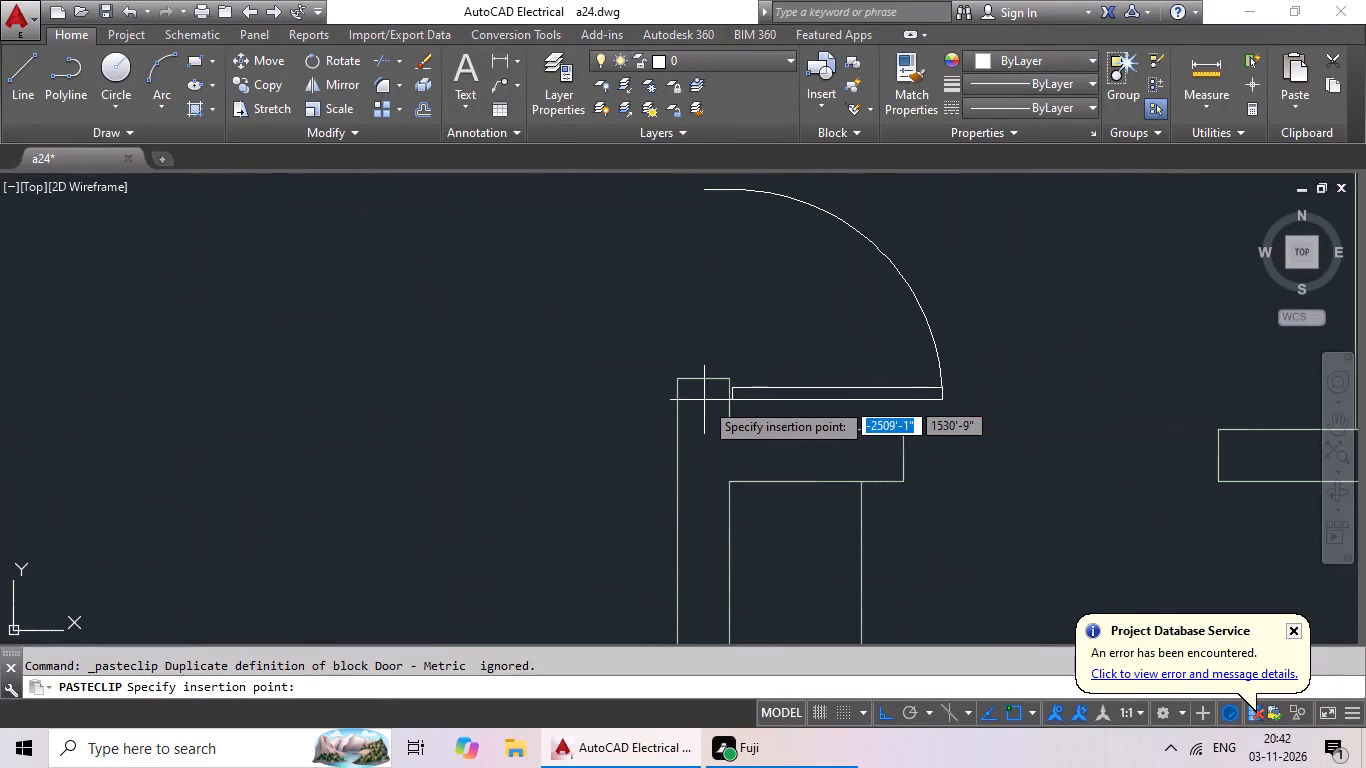
pyautogui.click(702, 376)
# Scale the pasted lobby door by reference from its jamb point, using its own width, to span the full east entrance opening.
pyautogui.scroll(-3, 770, 340)
pyautogui.moveTo(854, 290); pyautogui.dragTo(843, 292)
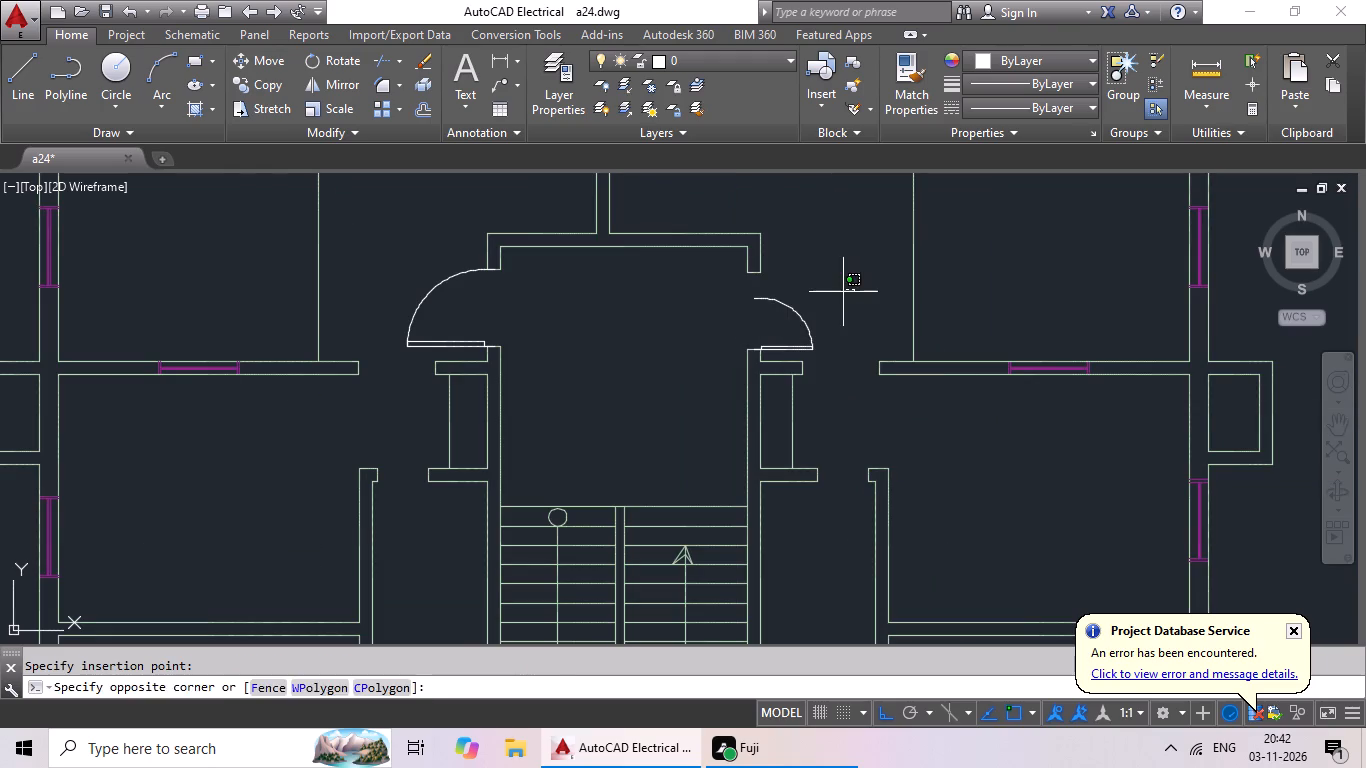
pyautogui.moveTo(843, 292); pyautogui.dragTo(716, 328)
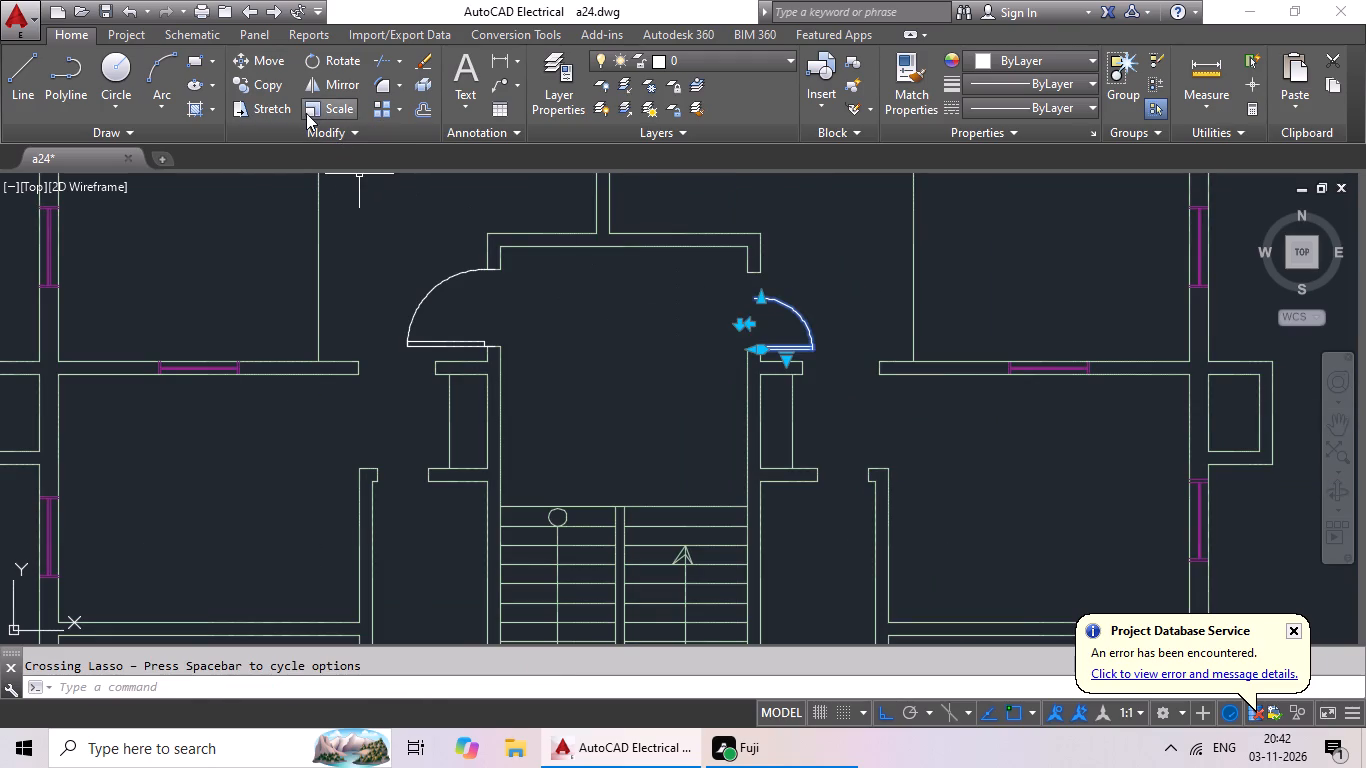
pyautogui.click(306, 112)
pyautogui.scroll(4, 759, 320)
pyautogui.moveTo(743, 444); pyautogui.dragTo(745, 382, button='middle')
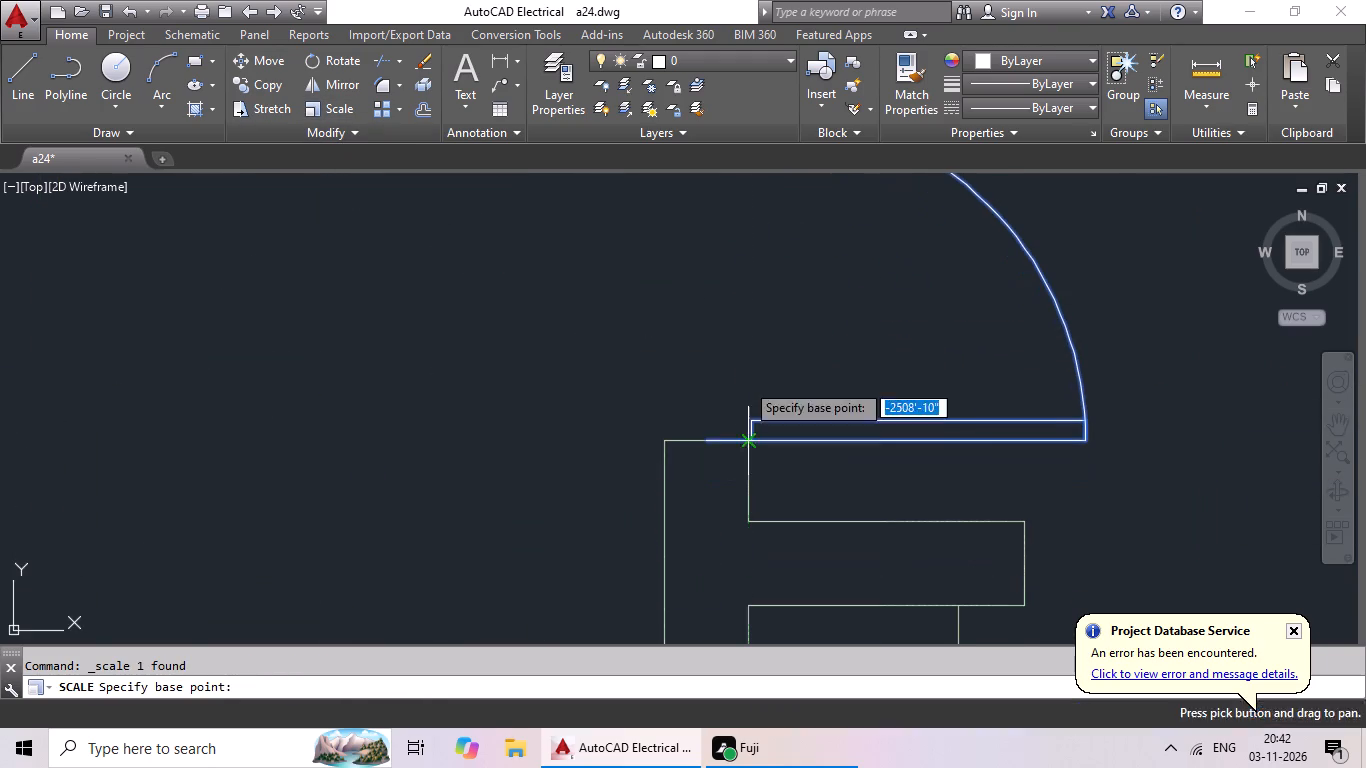
pyautogui.scroll(2, 734, 448)
pyautogui.moveTo(663, 435); pyautogui.dragTo(667, 409)
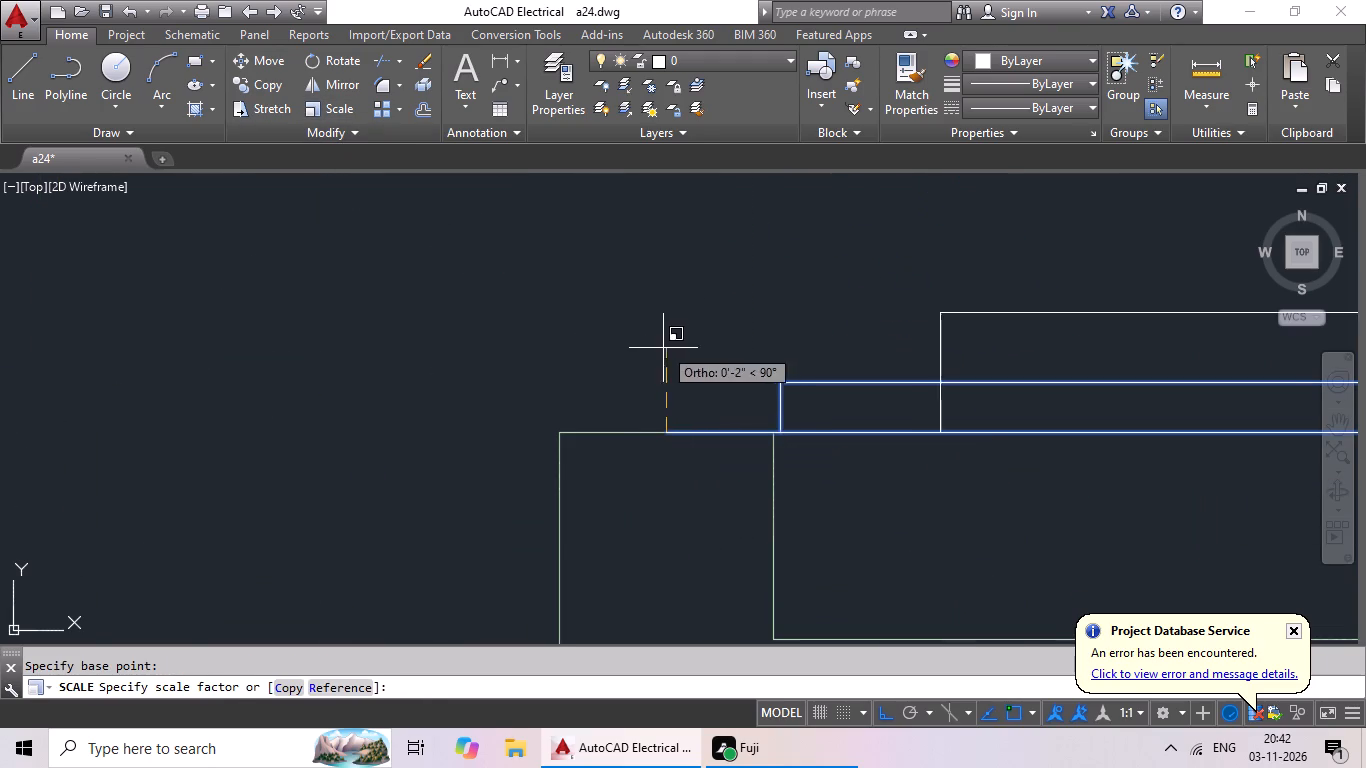
pyautogui.click(327, 694)
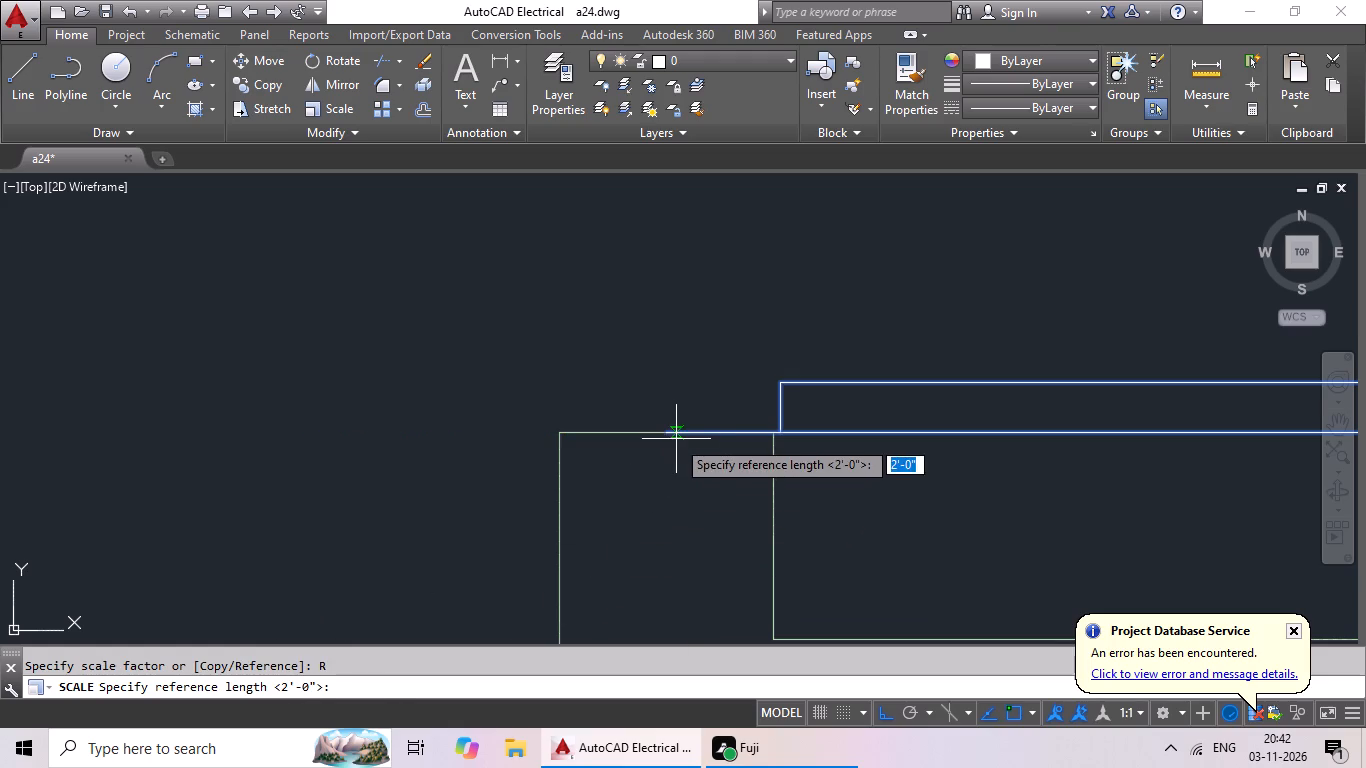
pyautogui.click(664, 437)
pyautogui.moveTo(706, 322); pyautogui.dragTo(676, 472, button='middle')
pyautogui.scroll(-2, 688, 434)
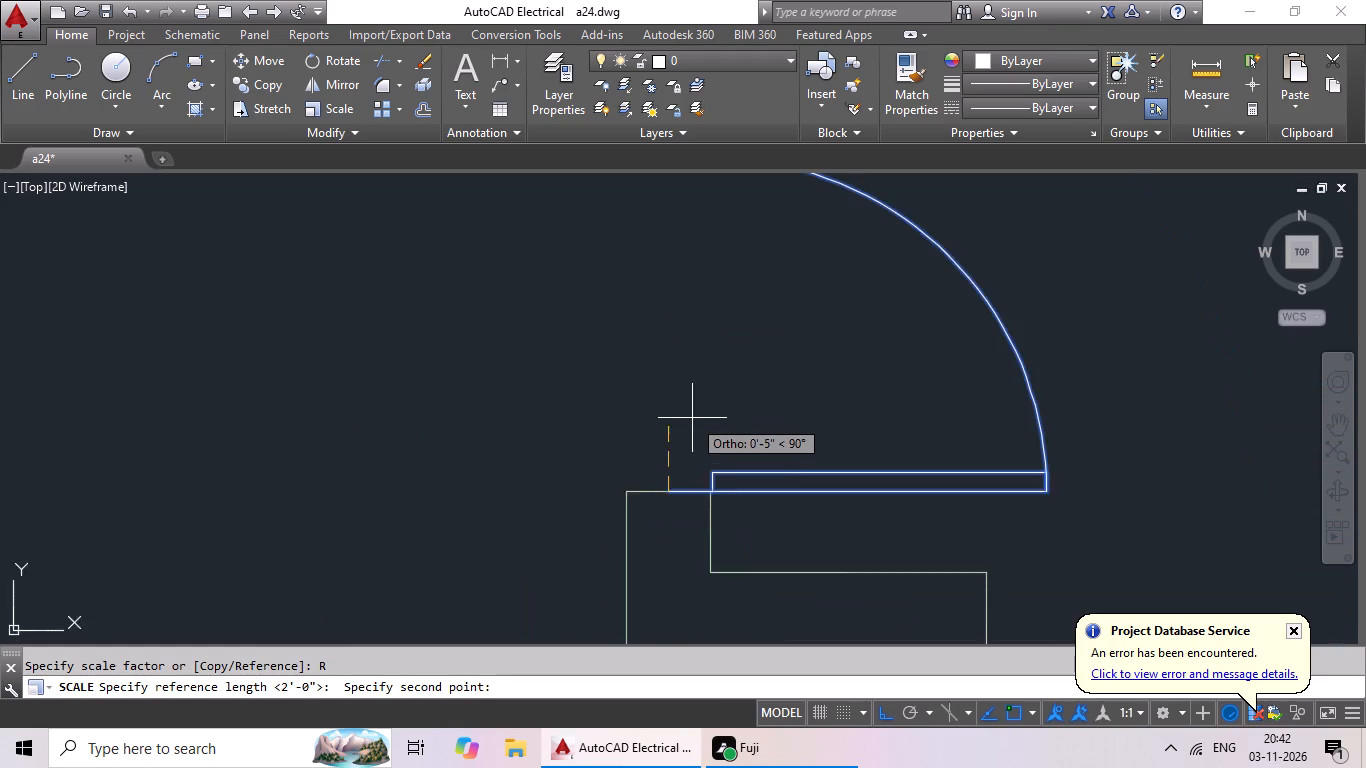
pyautogui.moveTo(693, 420); pyautogui.dragTo(631, 576, button='middle')
pyautogui.click(604, 316)
pyautogui.moveTo(629, 261); pyautogui.dragTo(619, 287, button='middle')
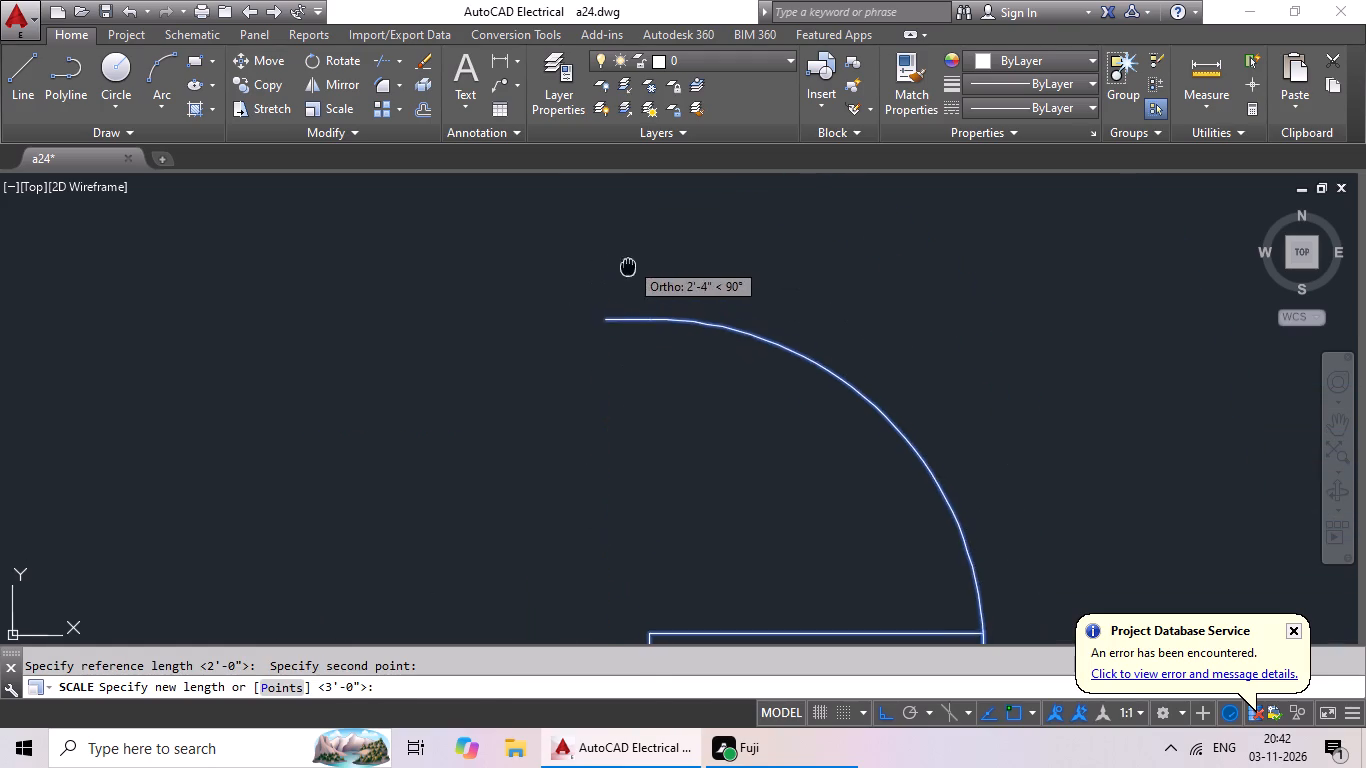
pyautogui.moveTo(619, 287); pyautogui.dragTo(550, 479, button='middle')
pyautogui.click(526, 365)
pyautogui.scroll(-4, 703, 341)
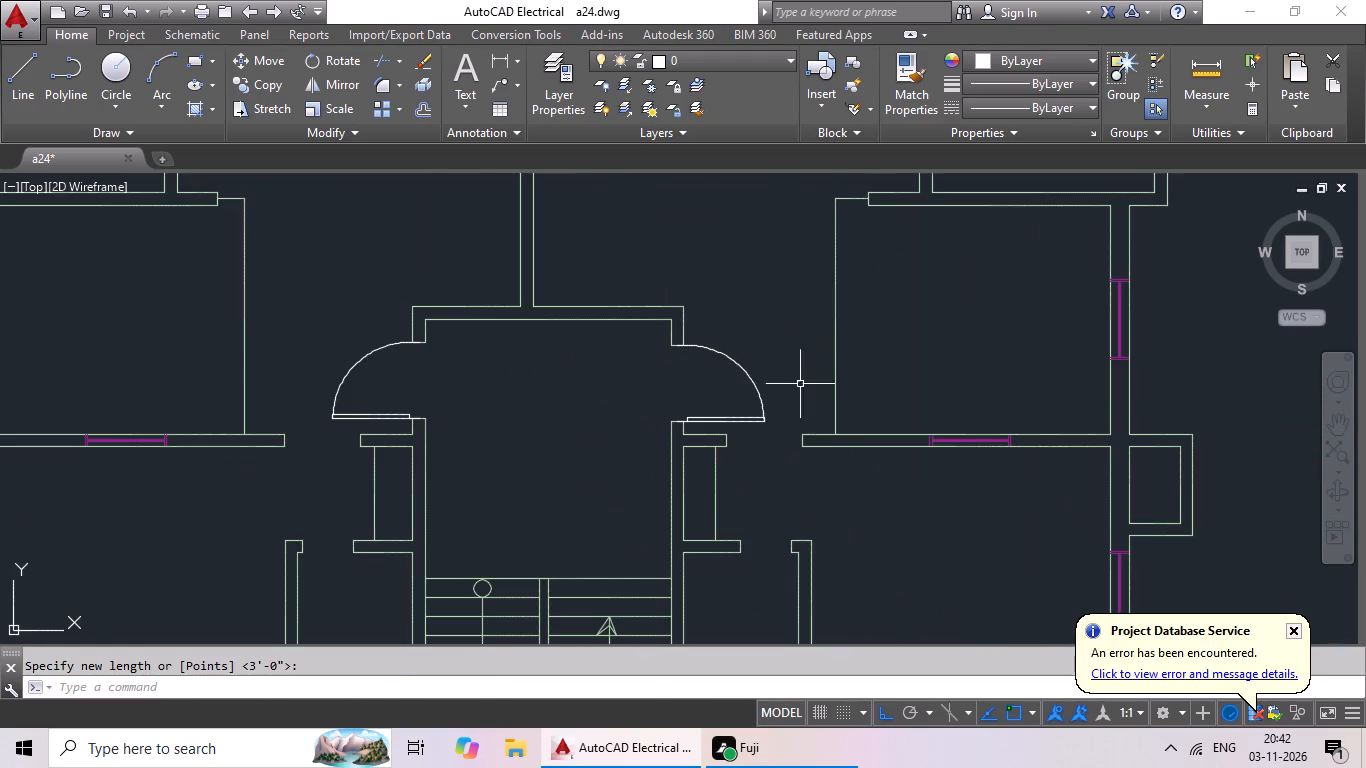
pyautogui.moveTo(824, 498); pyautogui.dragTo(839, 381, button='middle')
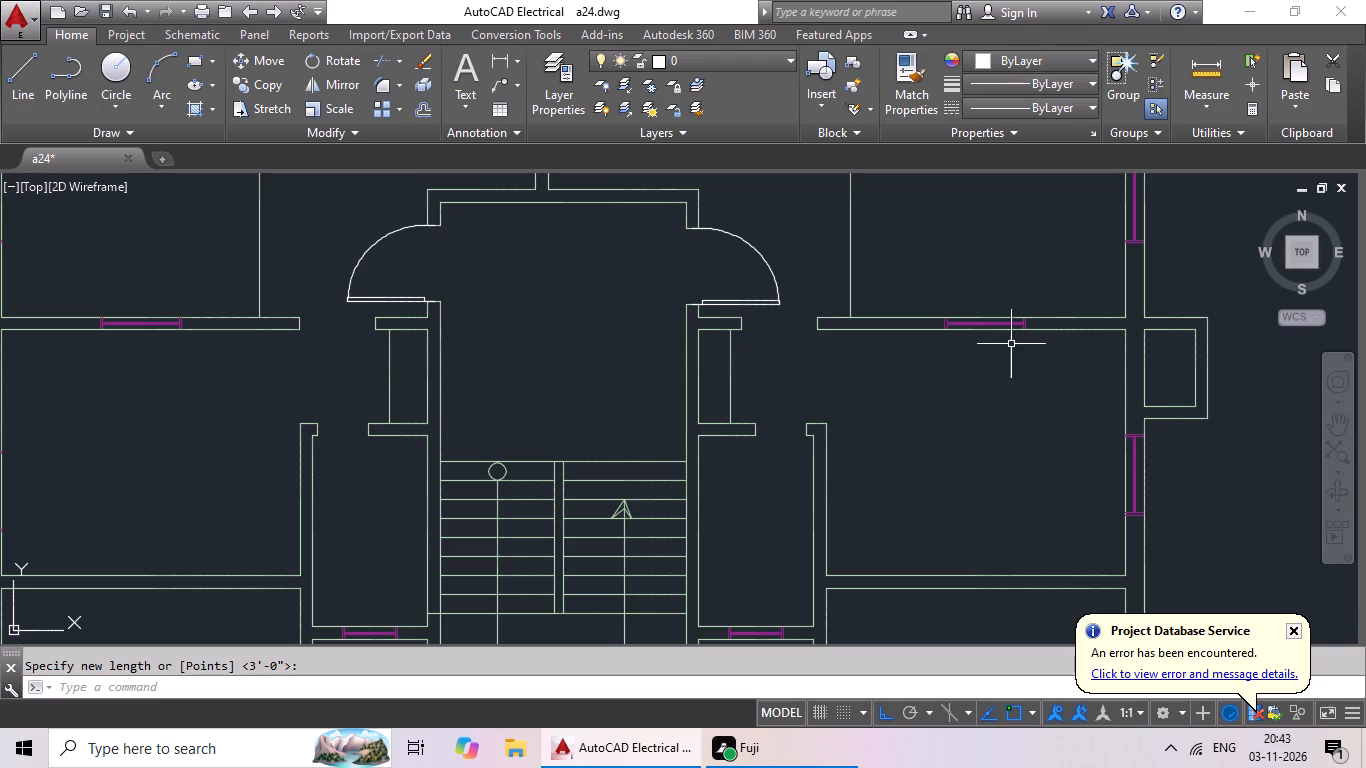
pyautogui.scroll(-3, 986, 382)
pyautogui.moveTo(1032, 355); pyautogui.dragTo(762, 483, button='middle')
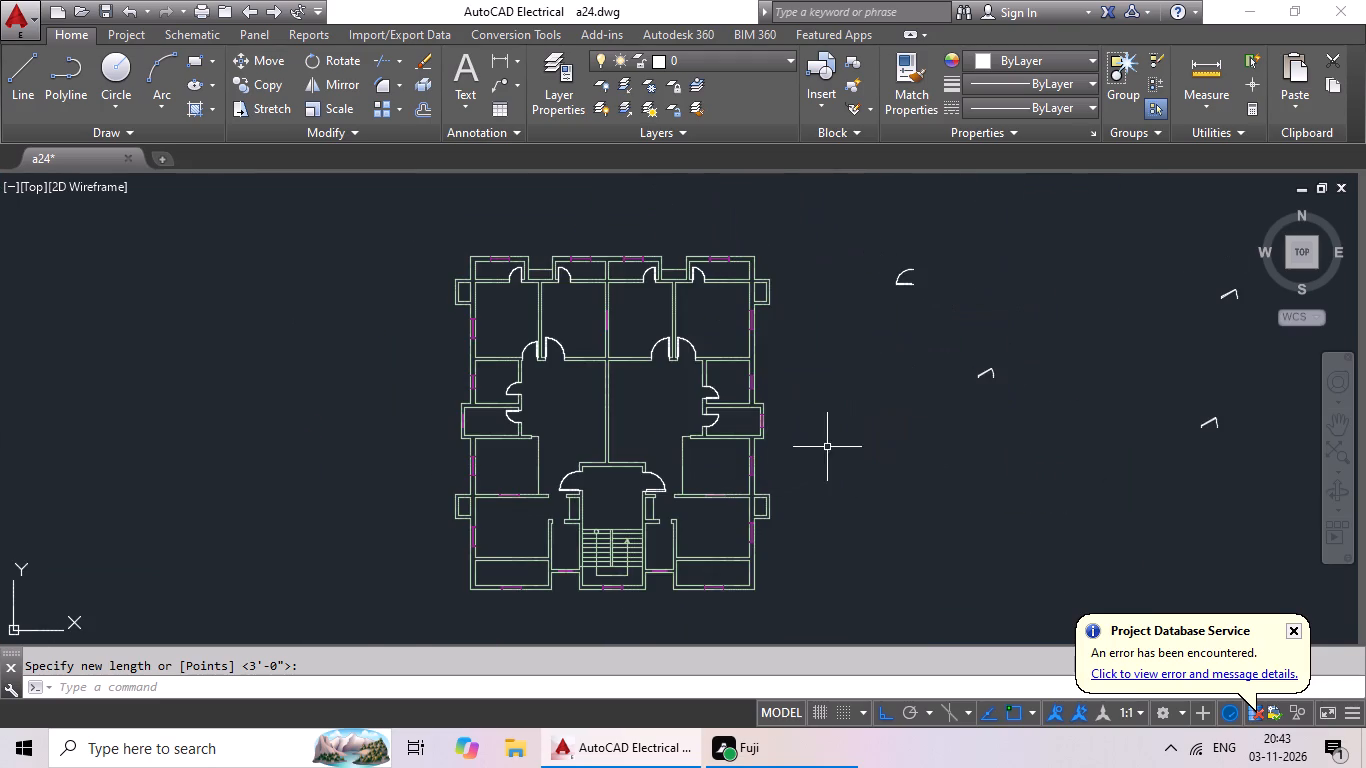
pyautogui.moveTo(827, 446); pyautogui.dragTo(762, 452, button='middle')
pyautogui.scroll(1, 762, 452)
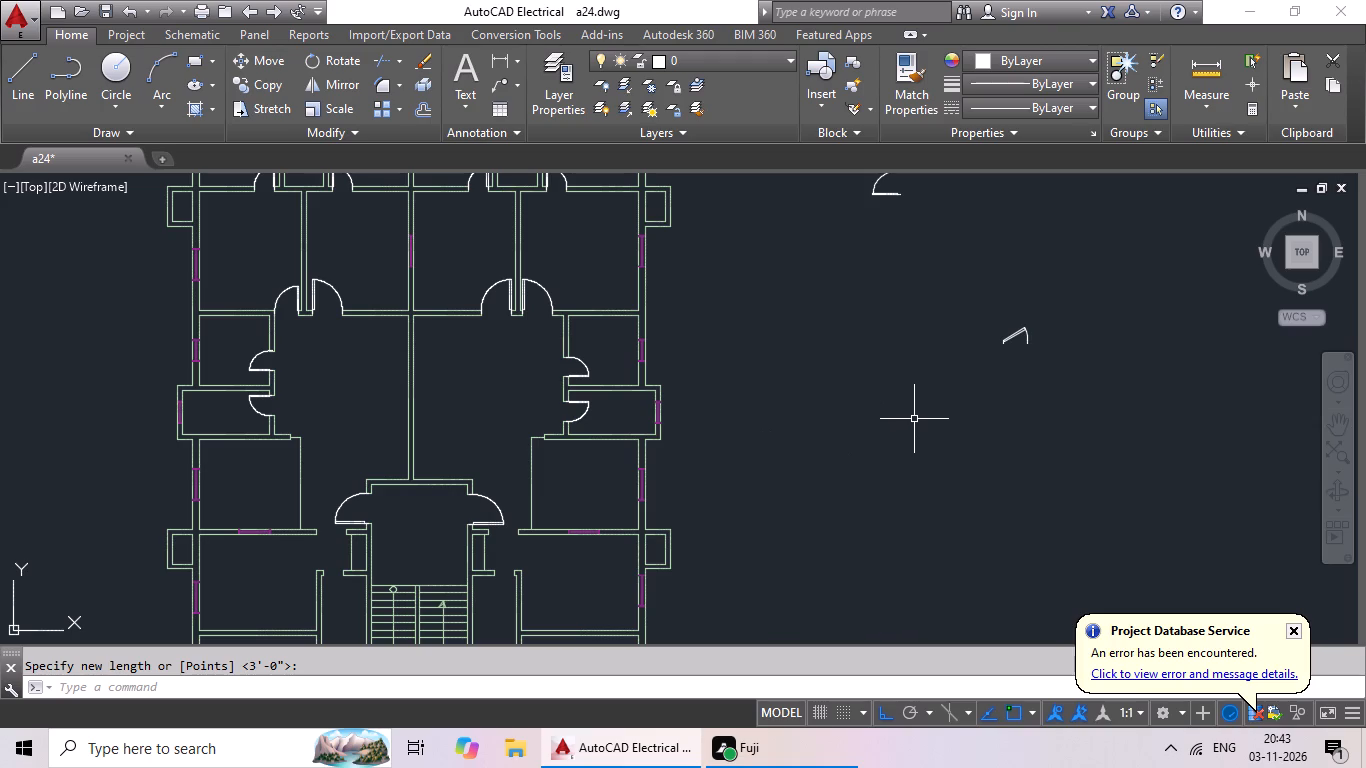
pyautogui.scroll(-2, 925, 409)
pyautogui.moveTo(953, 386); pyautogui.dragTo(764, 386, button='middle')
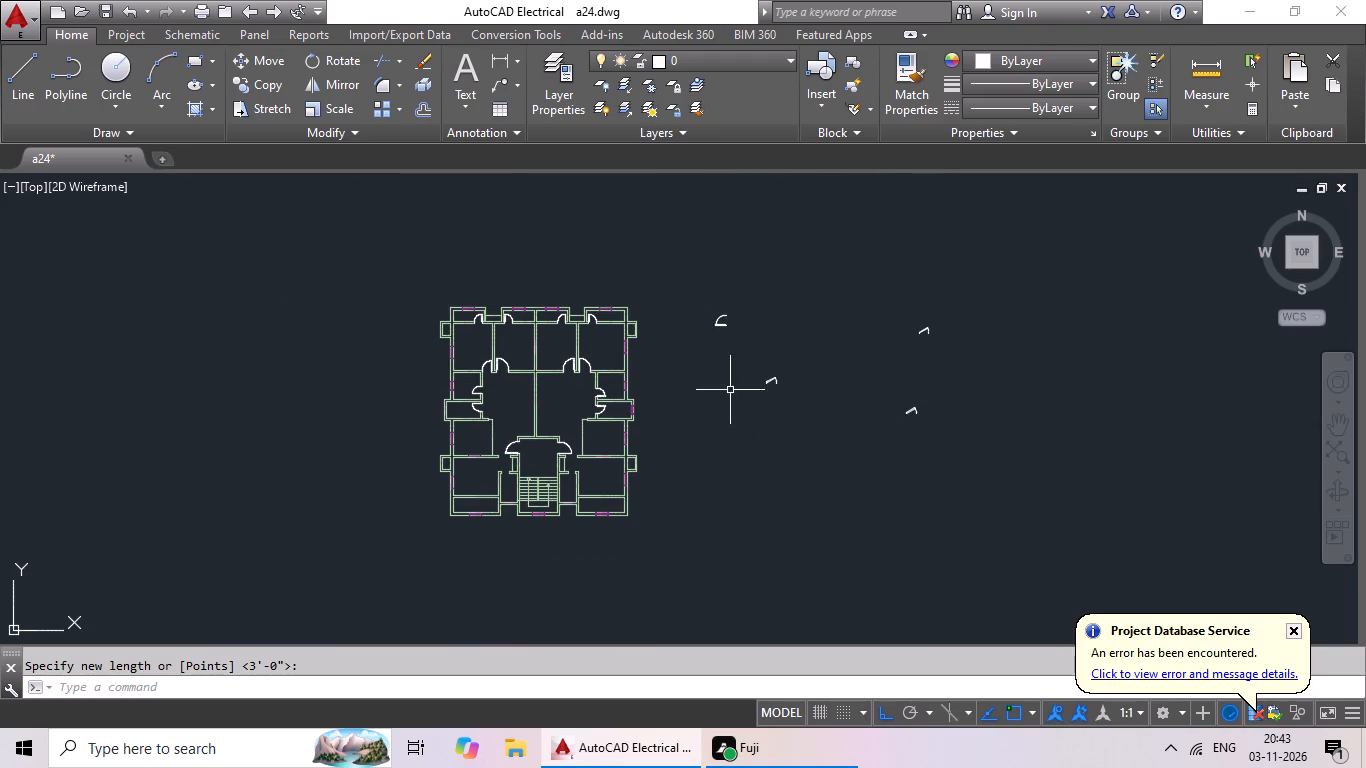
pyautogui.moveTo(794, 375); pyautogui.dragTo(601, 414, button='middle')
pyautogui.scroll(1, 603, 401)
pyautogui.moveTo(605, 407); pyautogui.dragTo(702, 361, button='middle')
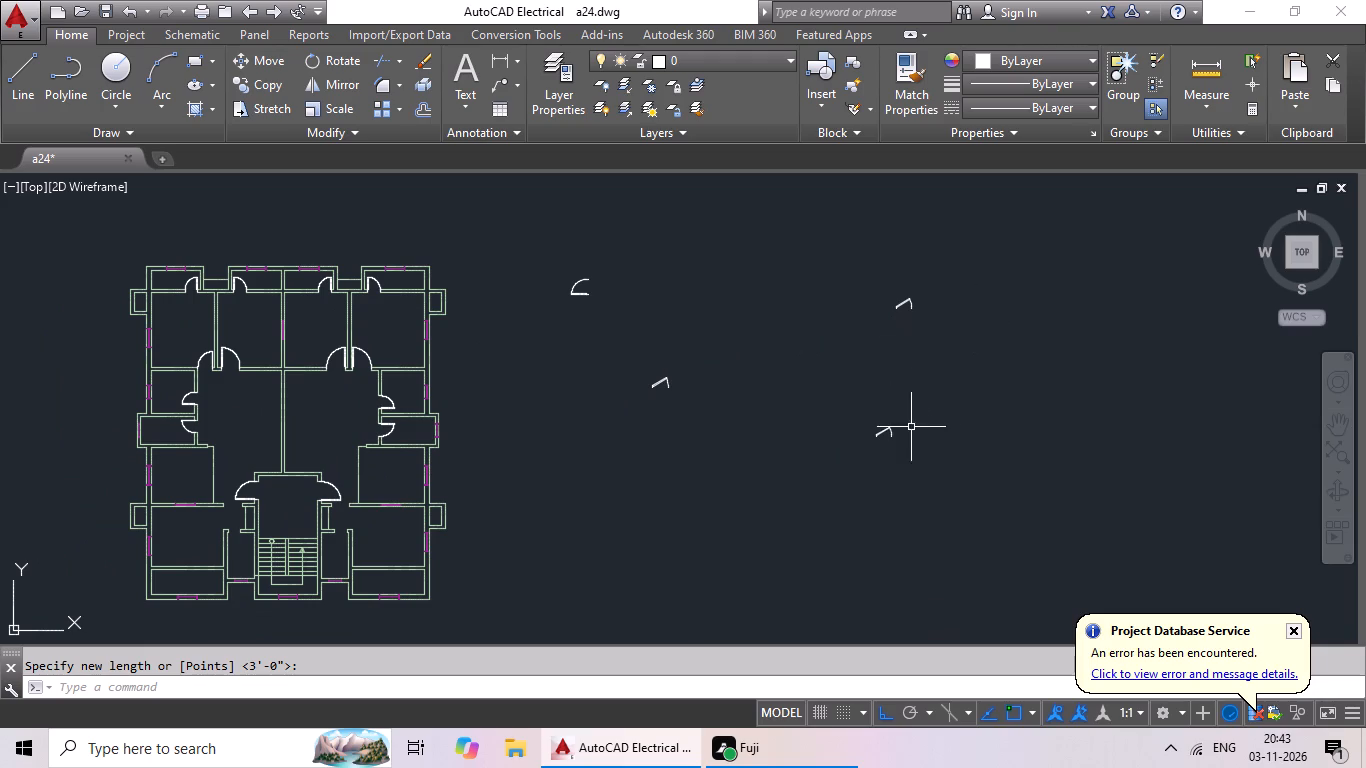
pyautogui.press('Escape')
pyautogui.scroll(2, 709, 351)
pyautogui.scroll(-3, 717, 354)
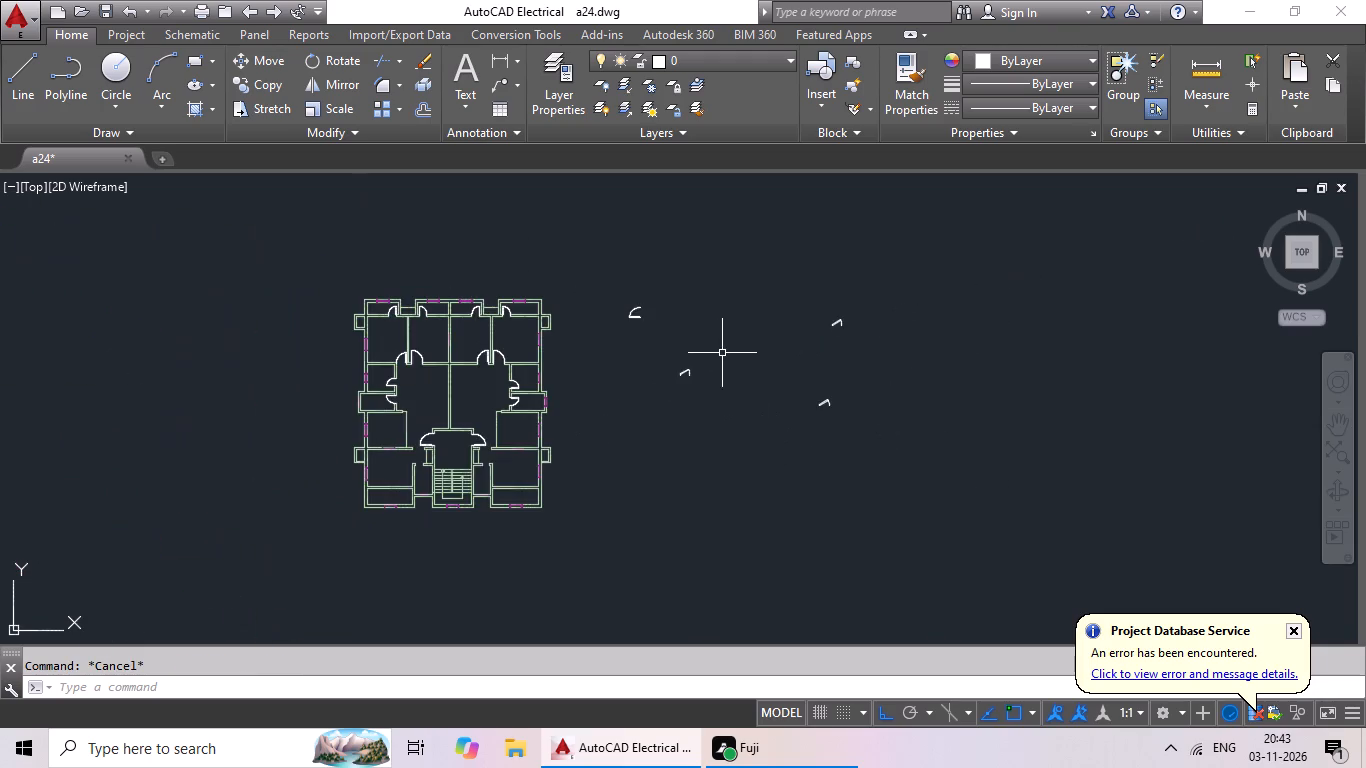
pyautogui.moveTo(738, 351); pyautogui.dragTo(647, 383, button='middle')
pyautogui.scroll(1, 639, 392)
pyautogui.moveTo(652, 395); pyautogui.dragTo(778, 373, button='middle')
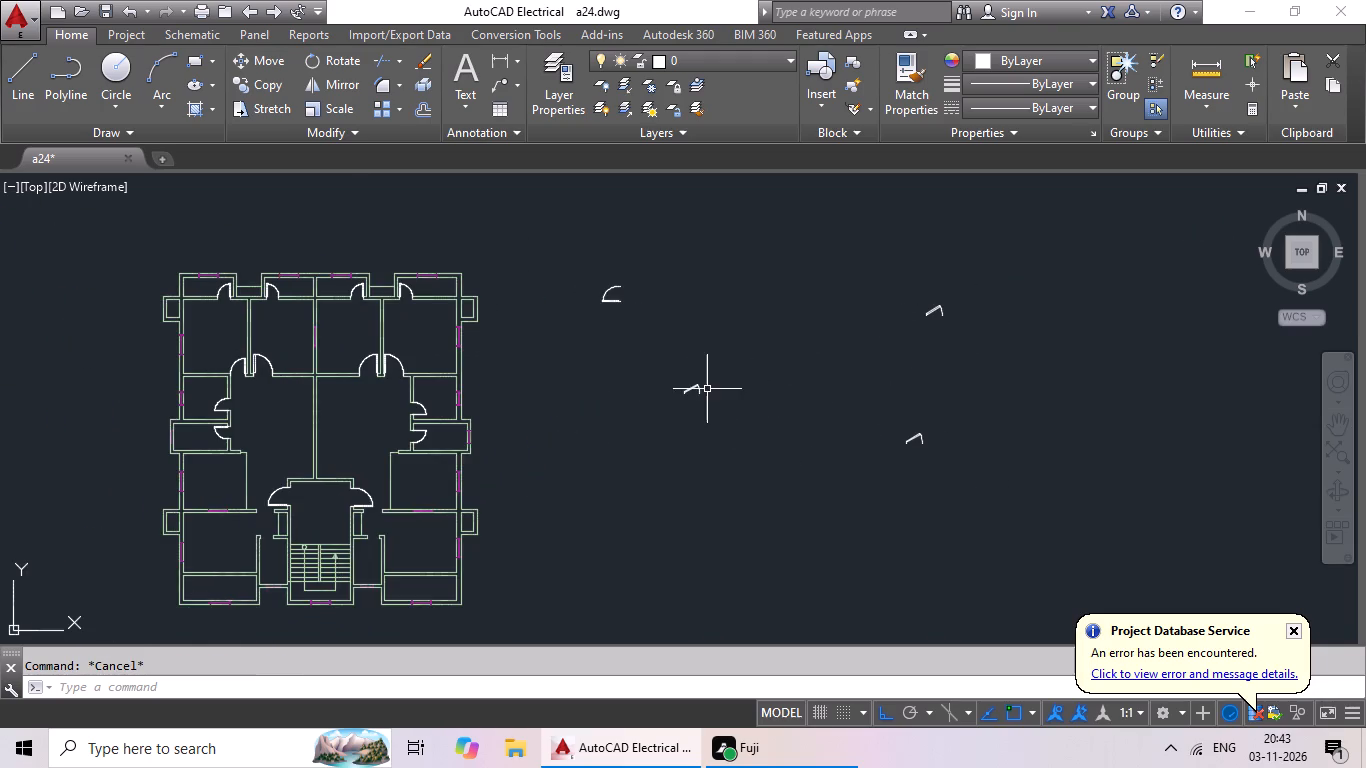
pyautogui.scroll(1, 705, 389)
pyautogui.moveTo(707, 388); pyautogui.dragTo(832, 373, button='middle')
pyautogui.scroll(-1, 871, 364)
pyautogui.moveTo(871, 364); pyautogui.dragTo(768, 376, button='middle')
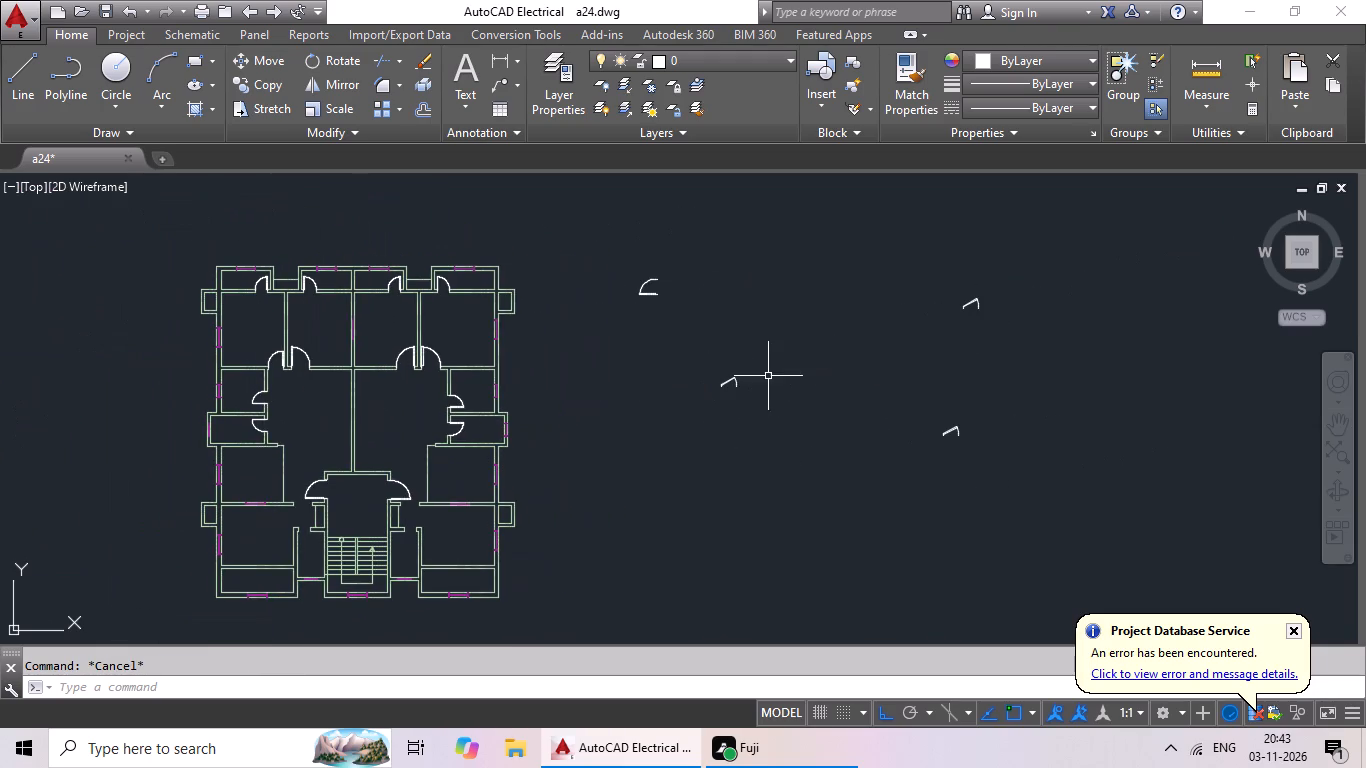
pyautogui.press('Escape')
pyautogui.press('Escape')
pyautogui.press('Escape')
# Rotate the spare quarter-arc door block outside the plan's east side by 90° about its arc end.
pyautogui.scroll(2, 651, 275)
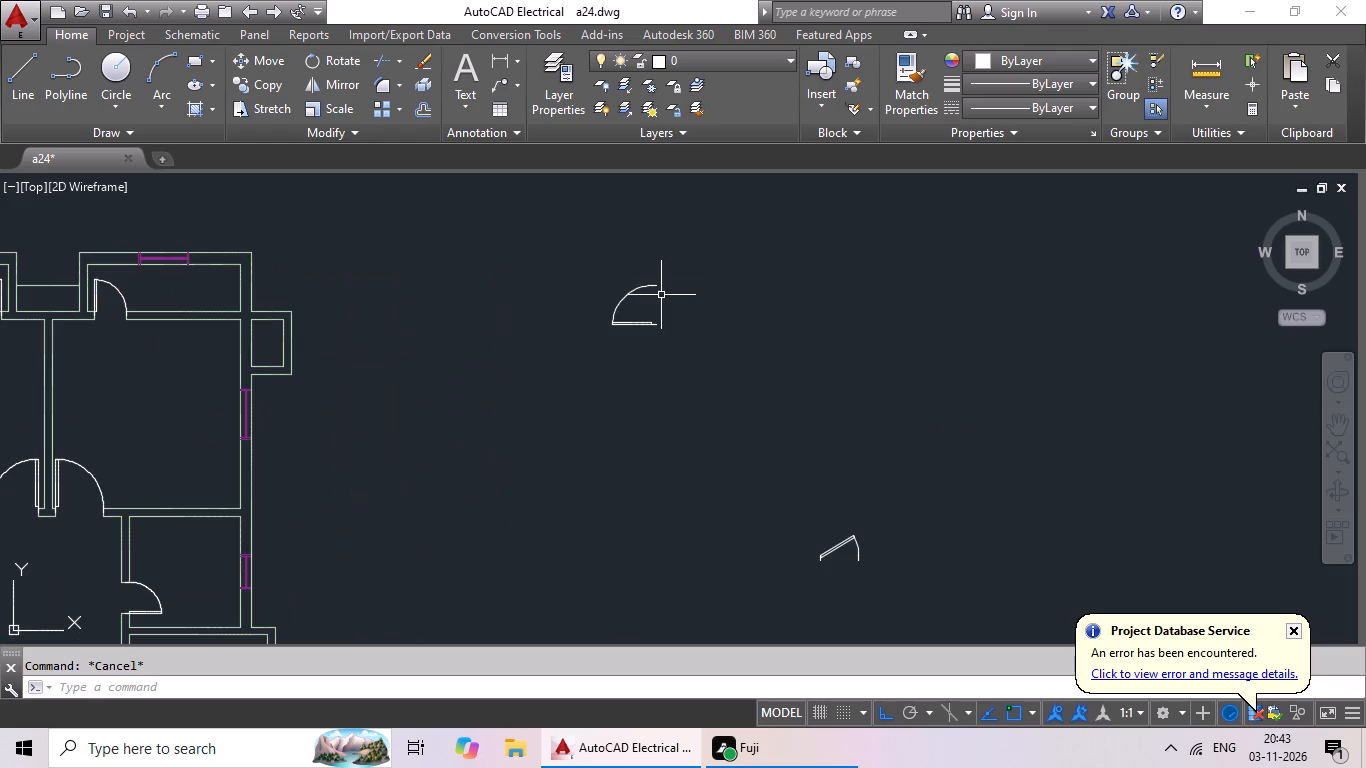
pyautogui.moveTo(653, 283); pyautogui.dragTo(641, 285)
pyautogui.moveTo(617, 313); pyautogui.dragTo(627, 361)
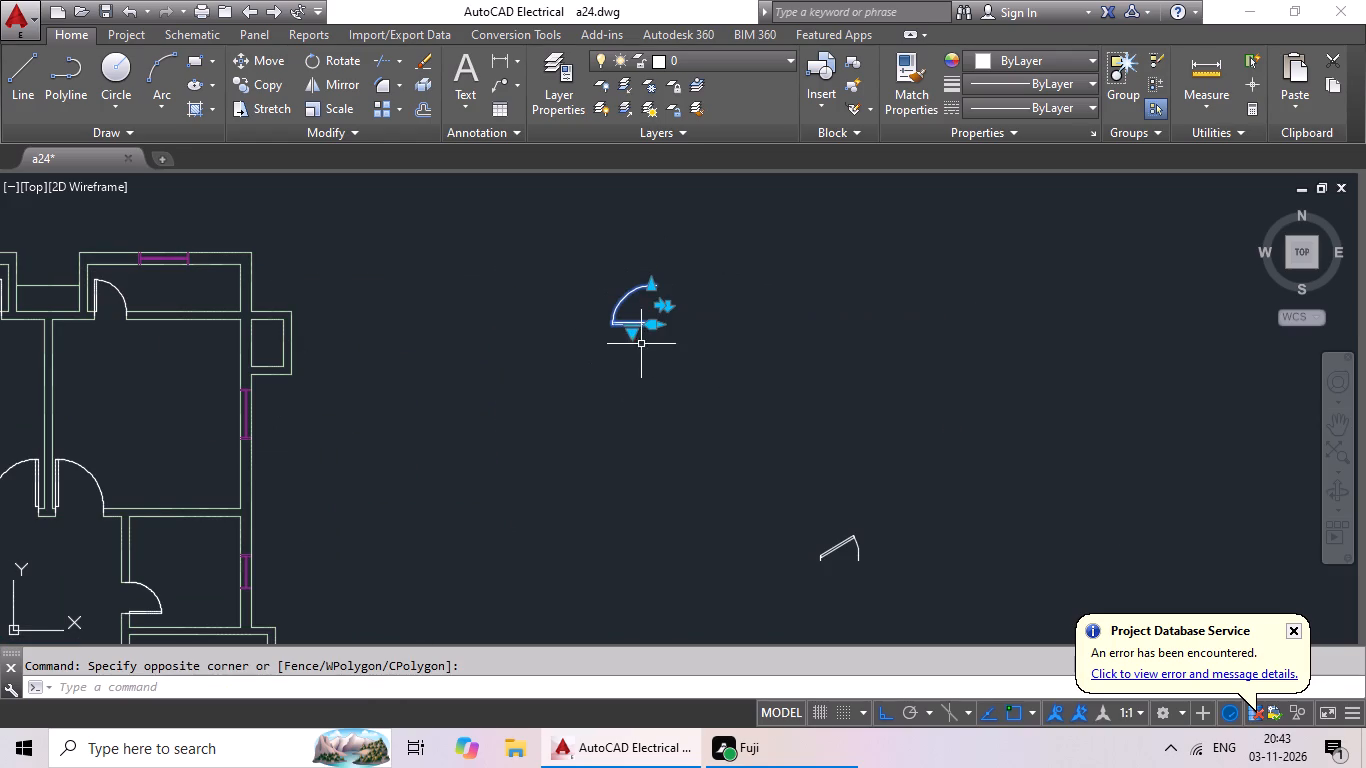
pyautogui.click(328, 55)
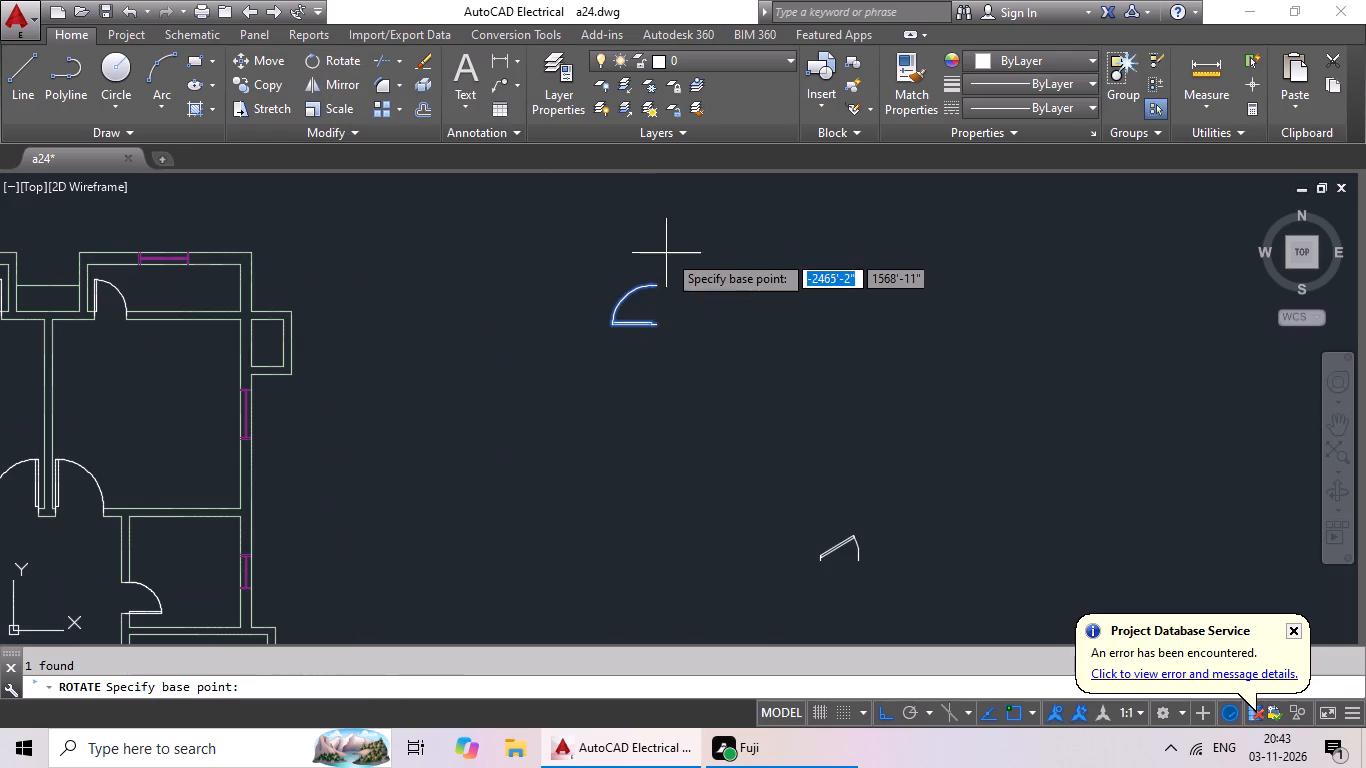
pyautogui.click(656, 285)
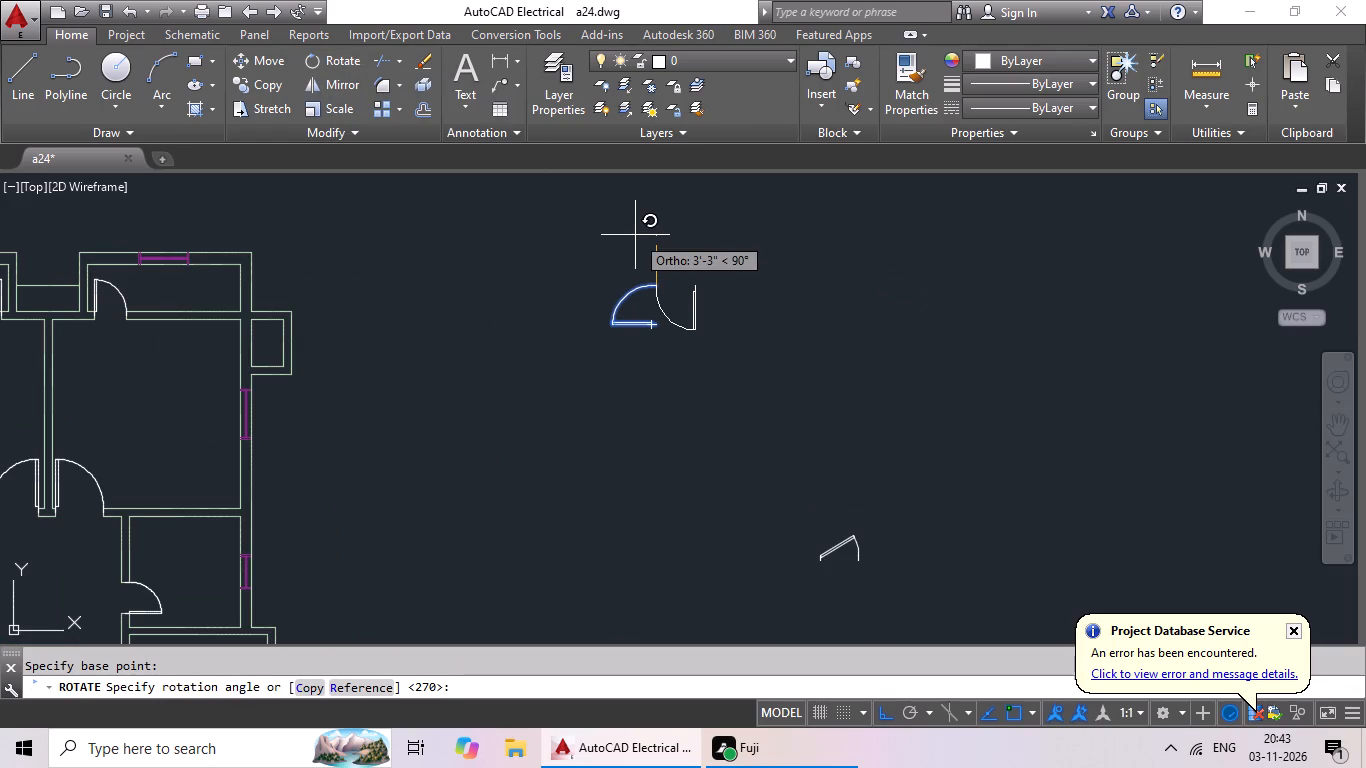
pyautogui.click(635, 235)
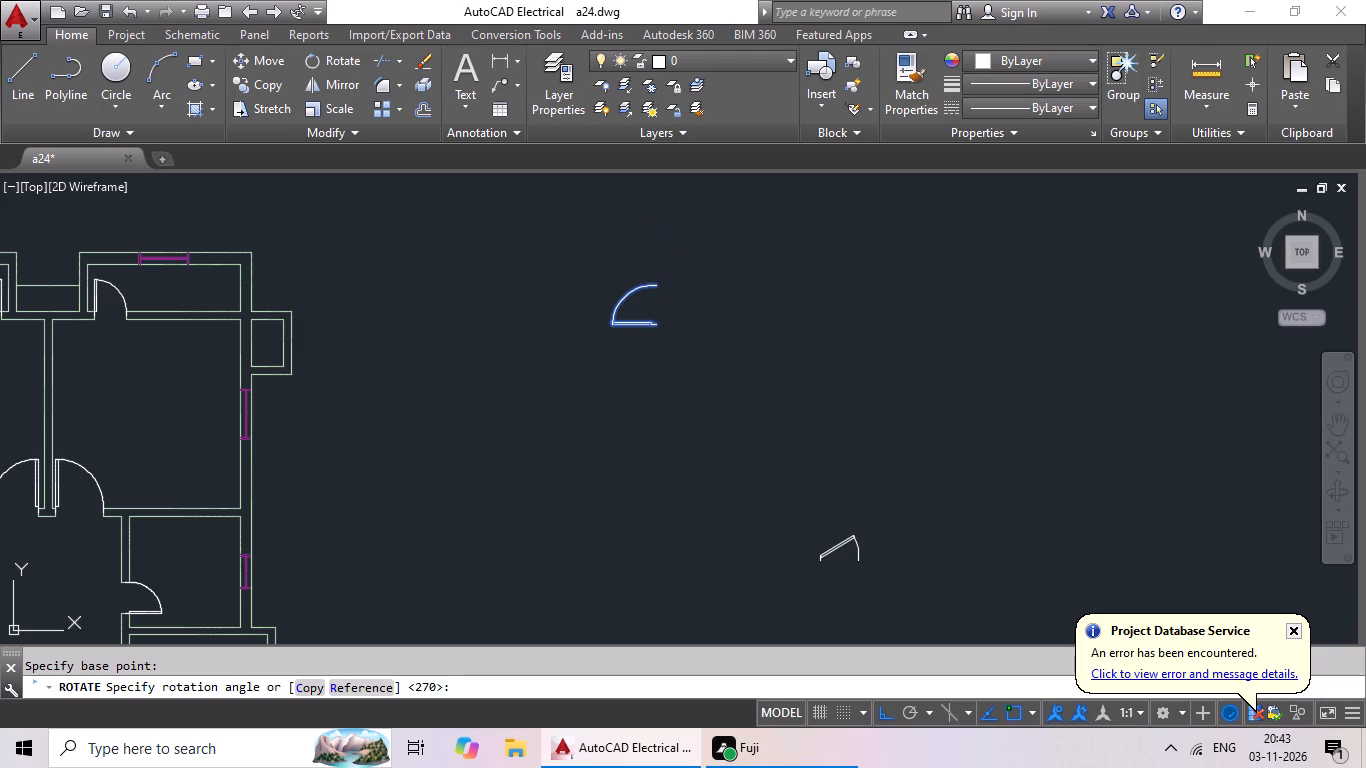
# Copy the rotated spare door and paste it in the wall opening of the southwest room, just west of the stair lobby.
pyautogui.moveTo(656, 218); pyautogui.dragTo(854, 341)
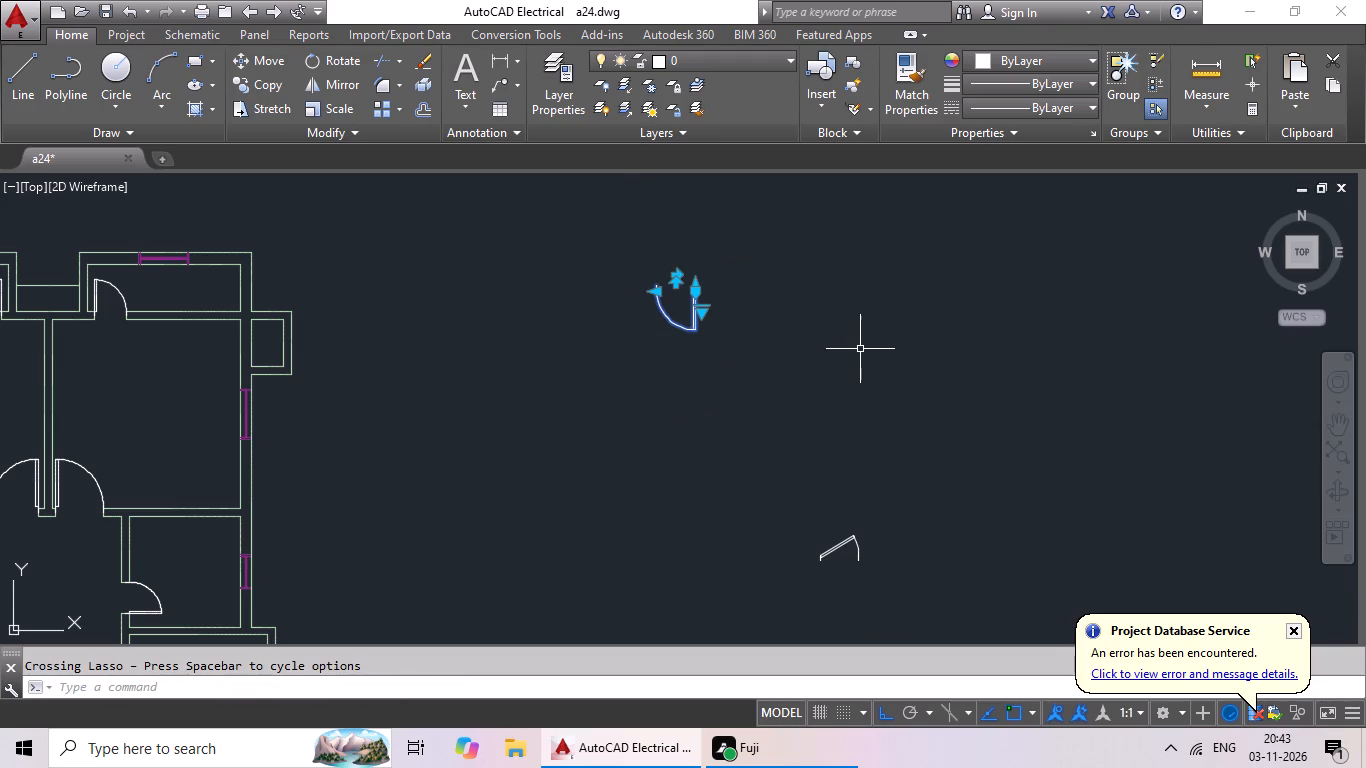
pyautogui.hotkey('ctrl', 'c')
pyautogui.hotkey('ctrl', 'v')
pyautogui.keyDown('ctrl'); pyautogui.scroll(-3, 667, 388); pyautogui.keyUp('ctrl')
pyautogui.moveTo(661, 400); pyautogui.dragTo(760, 342, button='middle')
pyautogui.scroll(1, 567, 451)
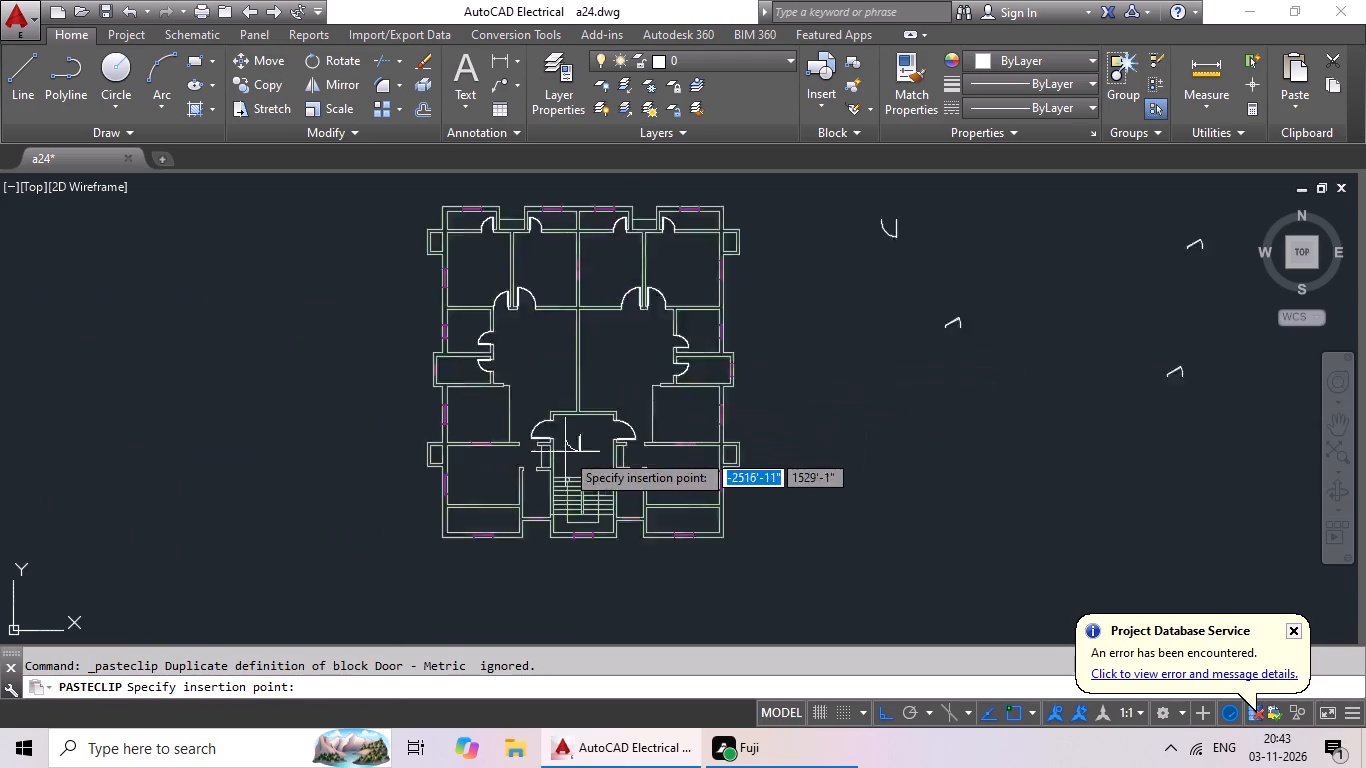
pyautogui.scroll(2, 565, 452)
pyautogui.moveTo(563, 453); pyautogui.dragTo(650, 393, button='middle')
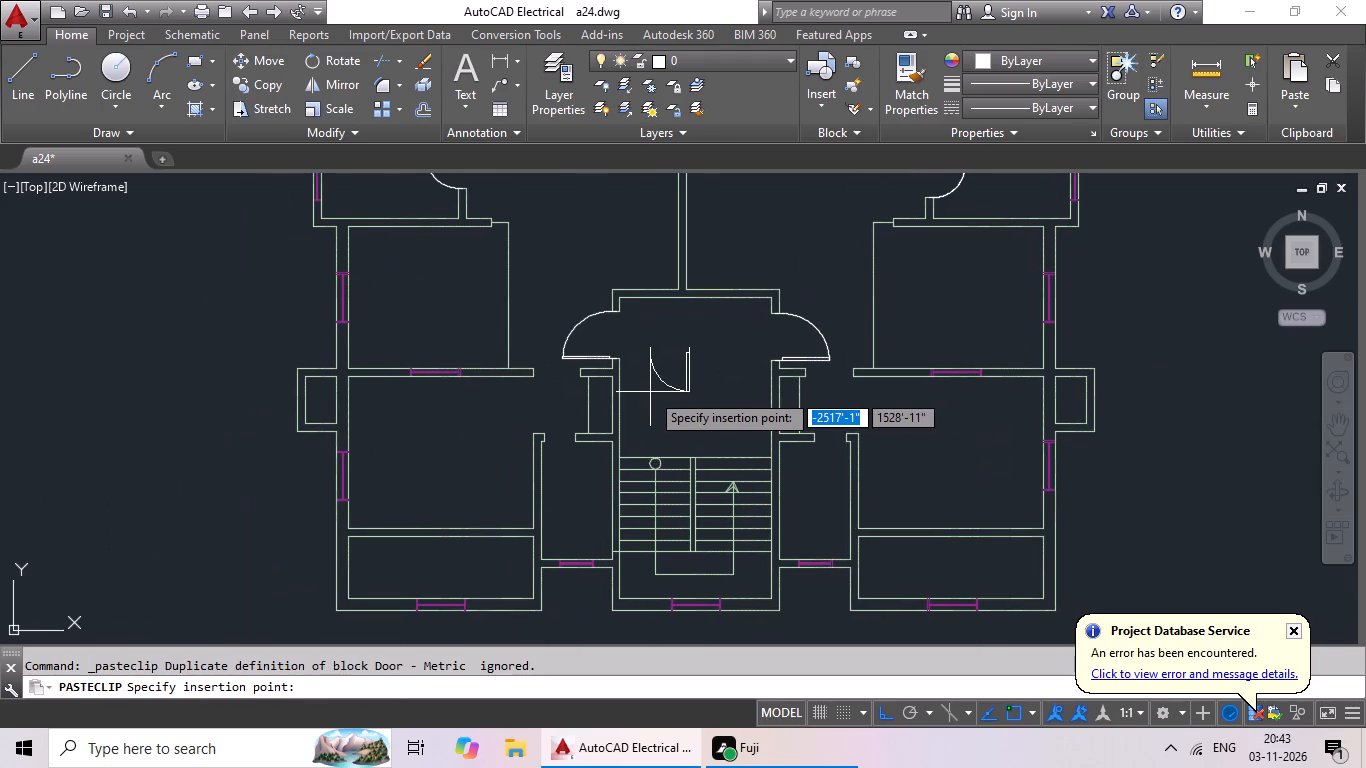
pyautogui.scroll(1, 580, 390)
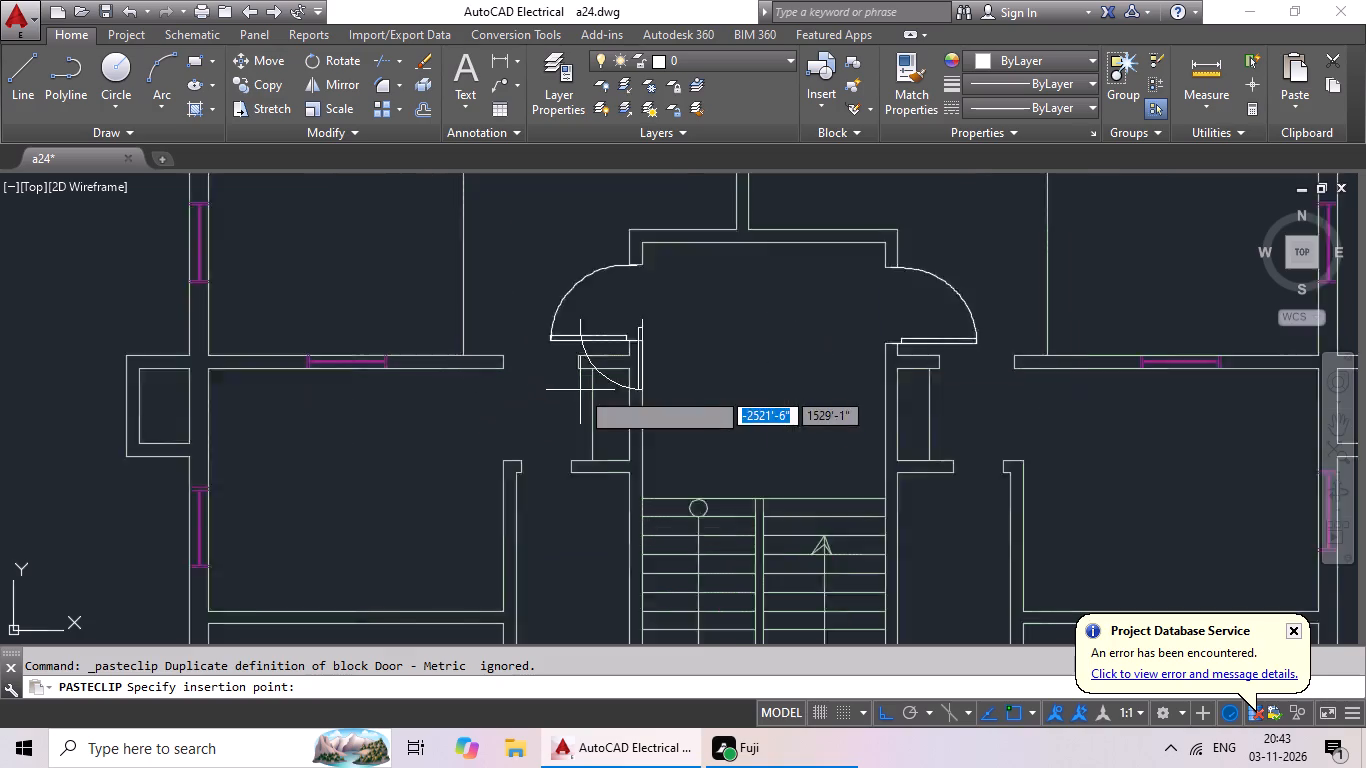
pyautogui.scroll(2, 580, 390)
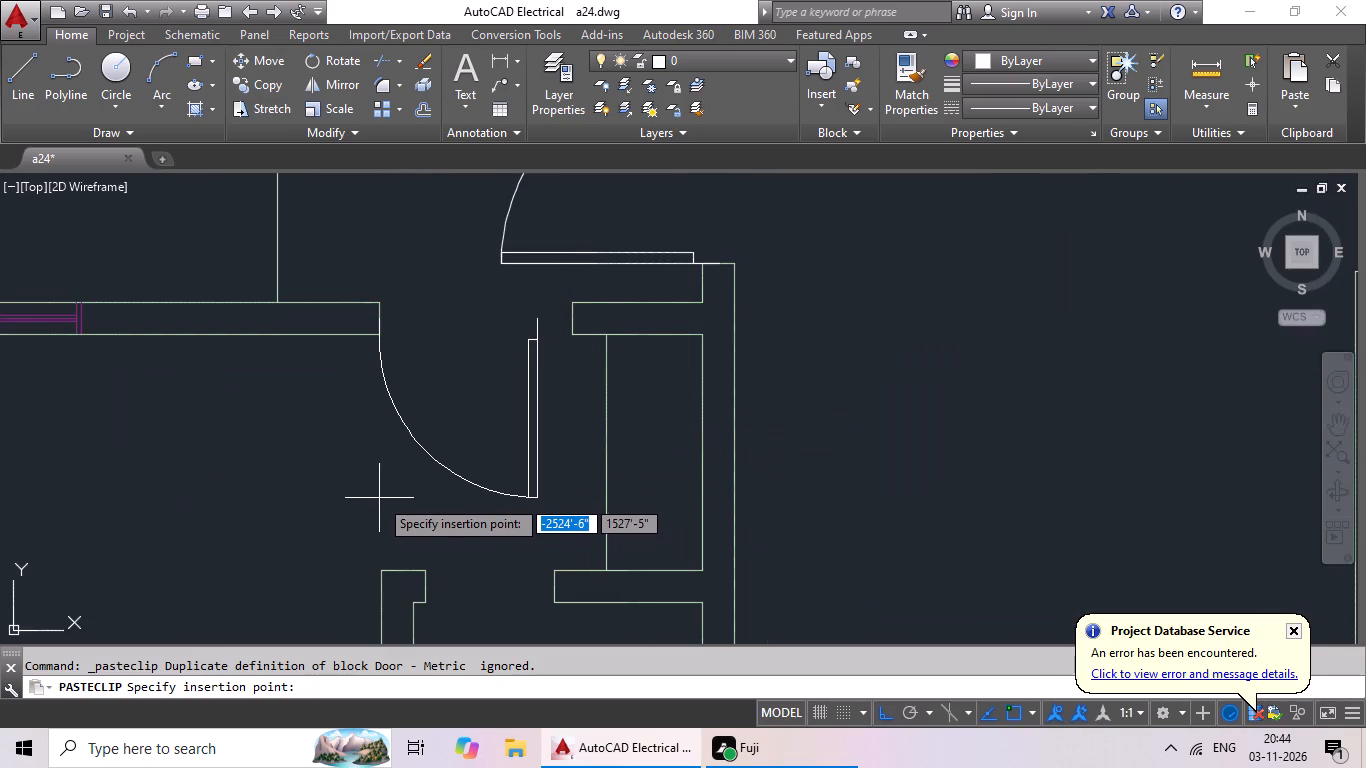
pyautogui.click(379, 497)
# Scale the pasted southwest room door by reference from its arc end at the west jamb, using its own width, to span the opening.
pyautogui.moveTo(550, 386); pyautogui.dragTo(473, 472)
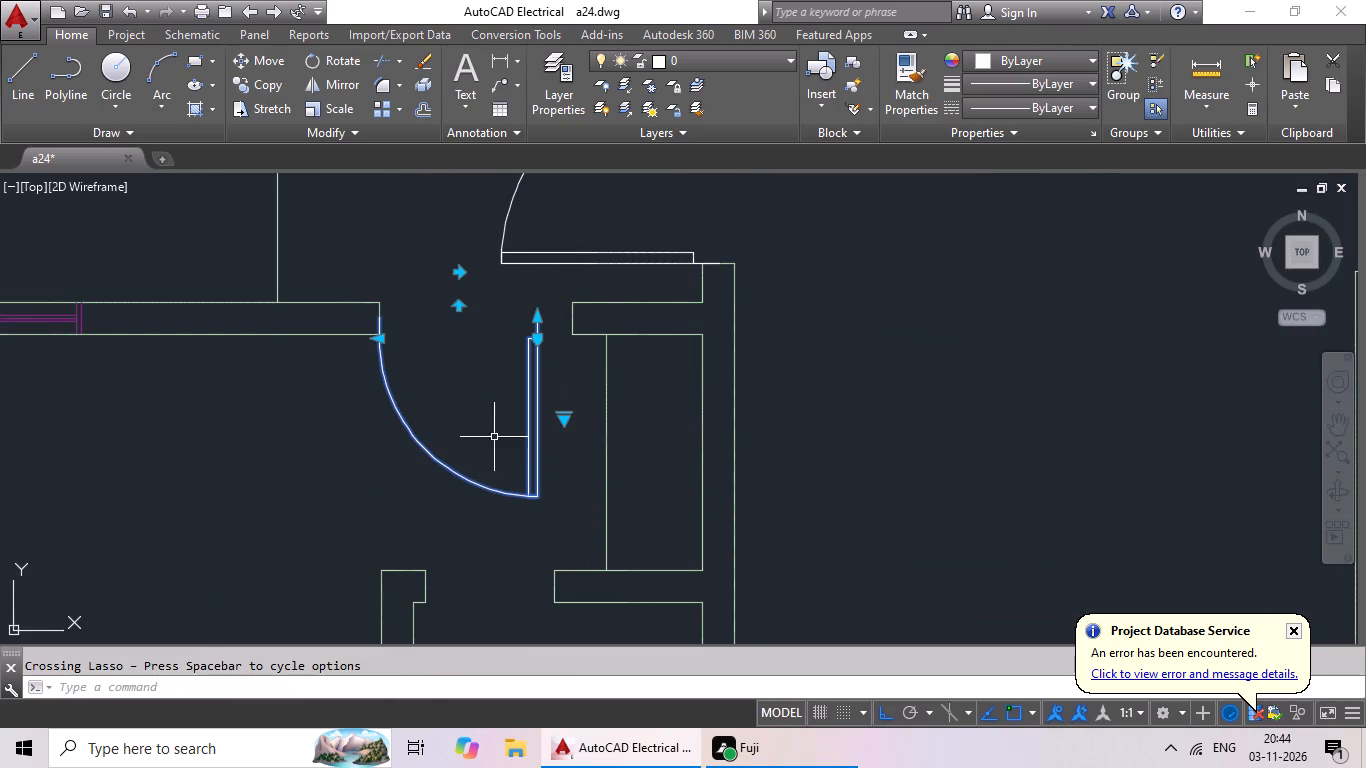
pyautogui.click(343, 114)
pyautogui.scroll(2, 372, 312)
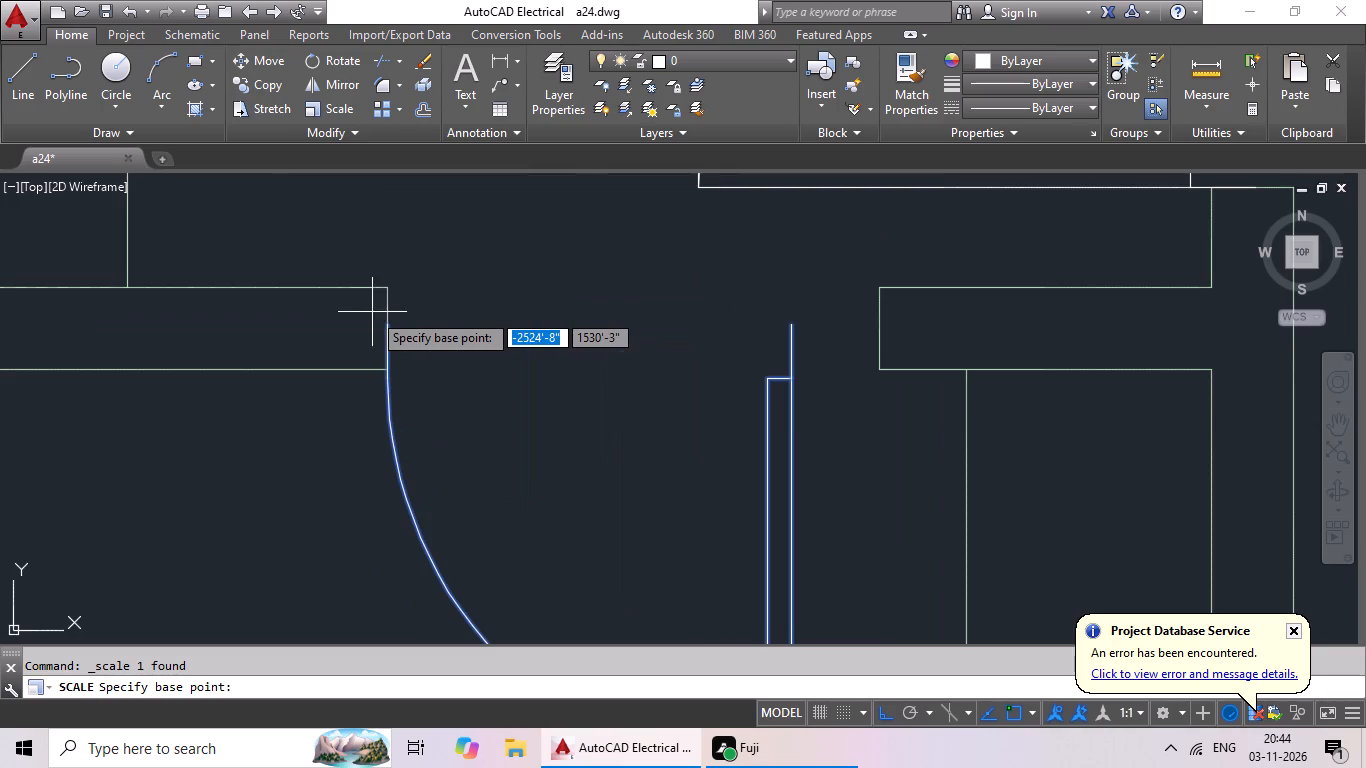
pyautogui.click(388, 326)
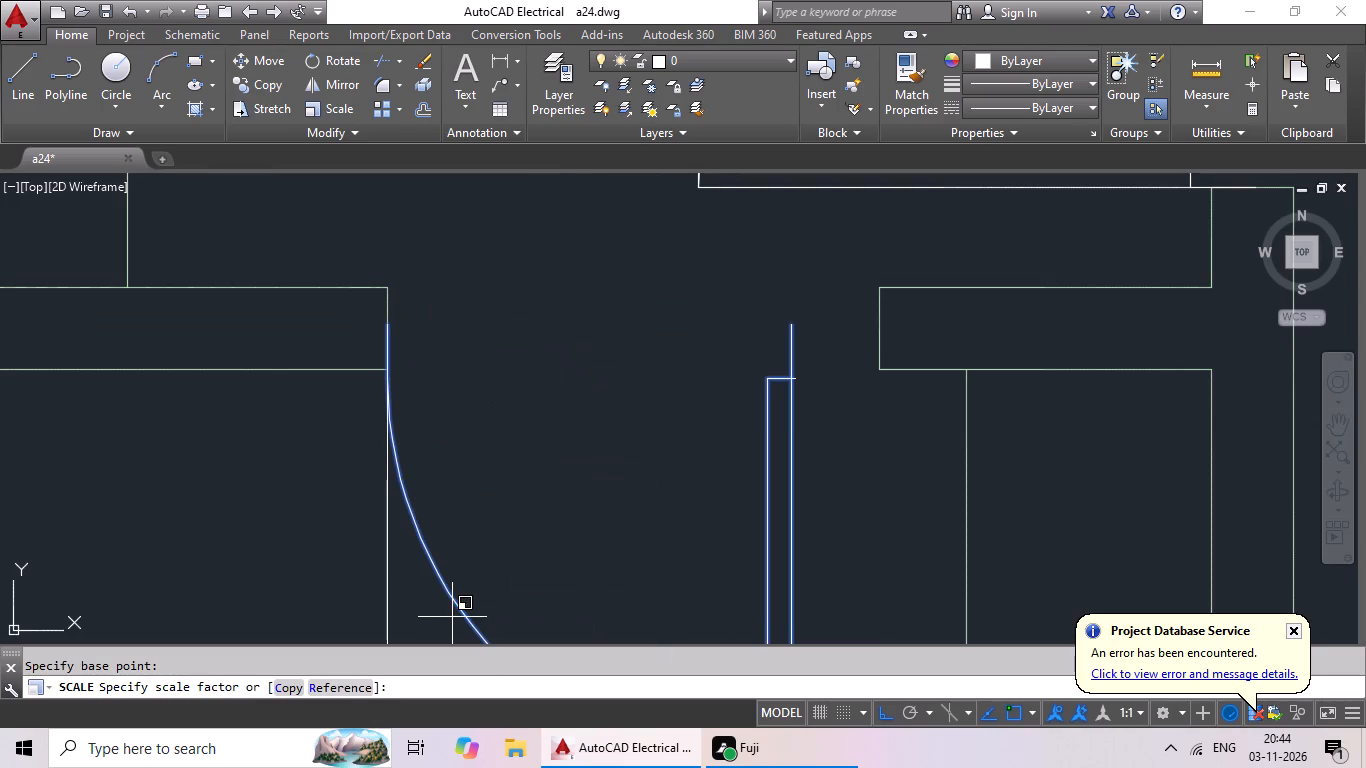
pyautogui.click(341, 690)
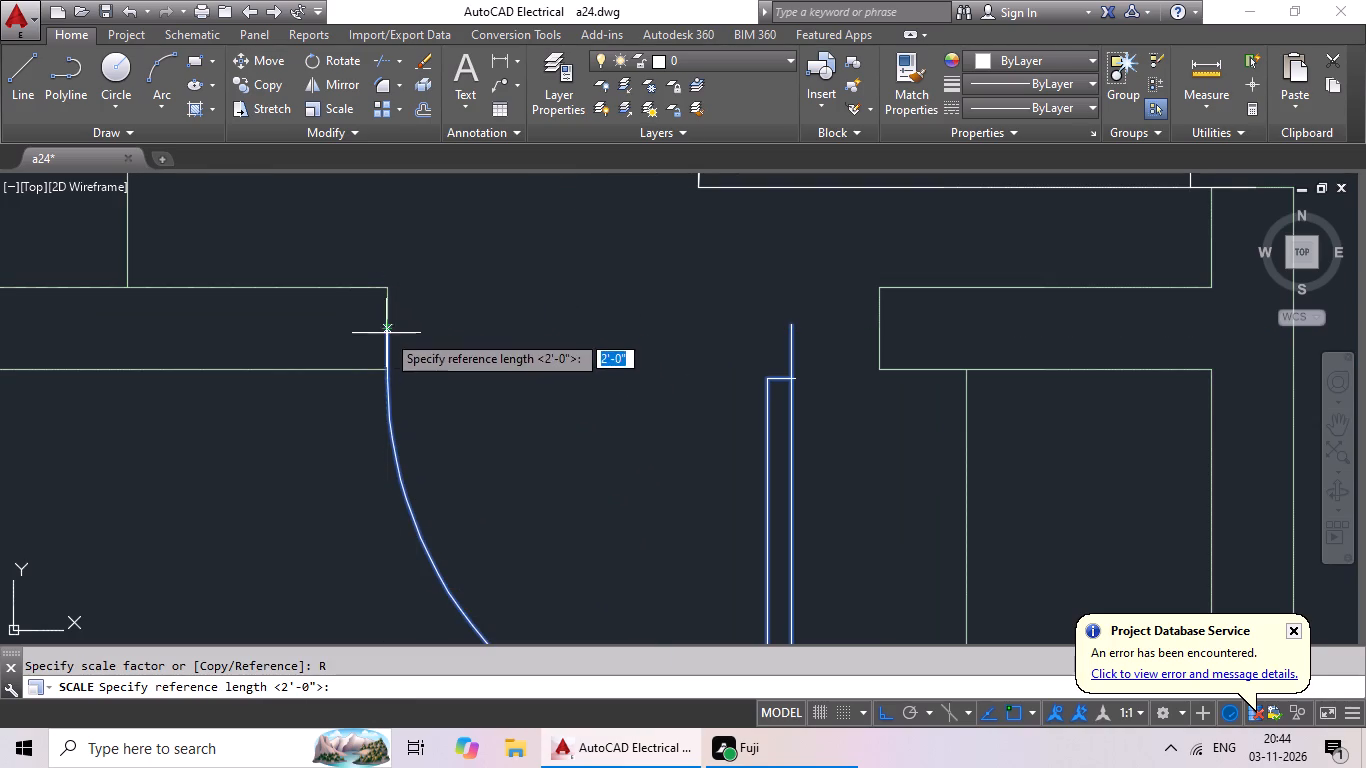
pyautogui.click(389, 330)
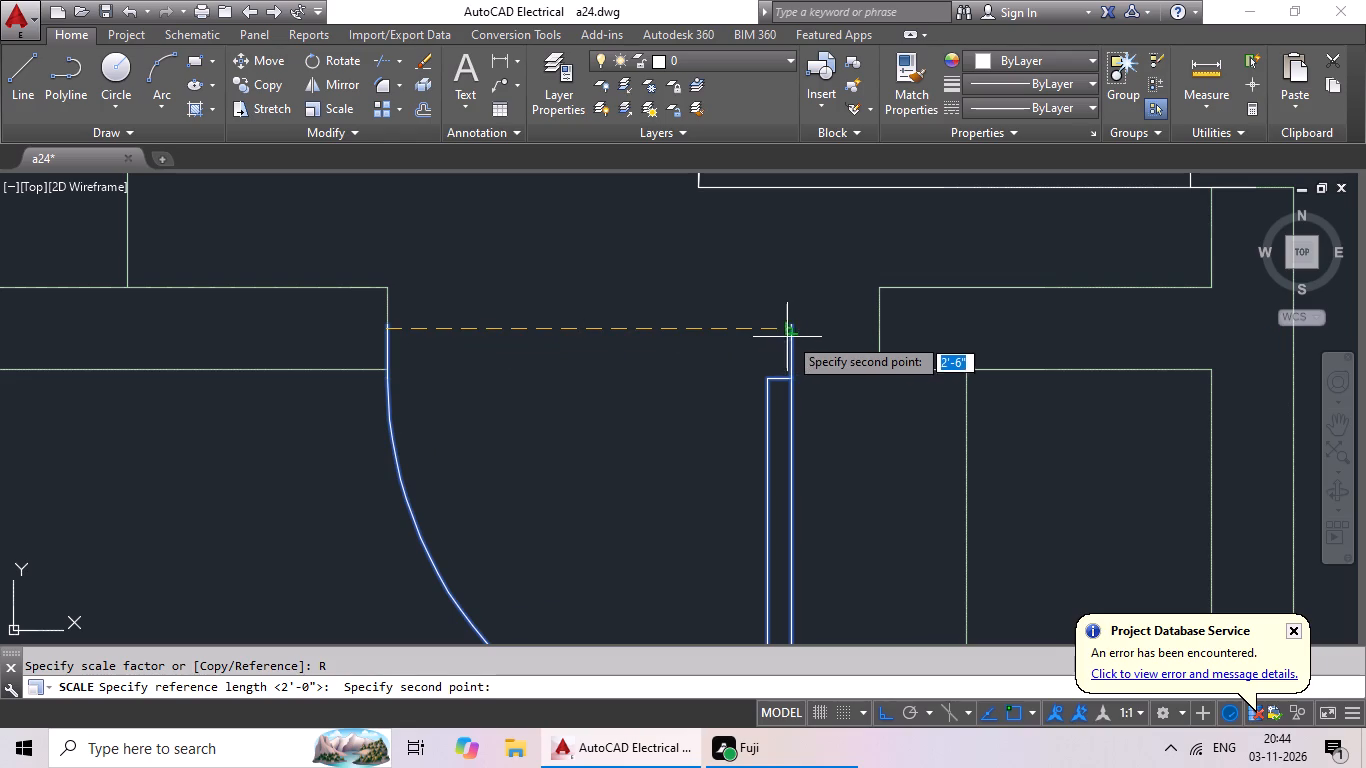
pyautogui.click(796, 332)
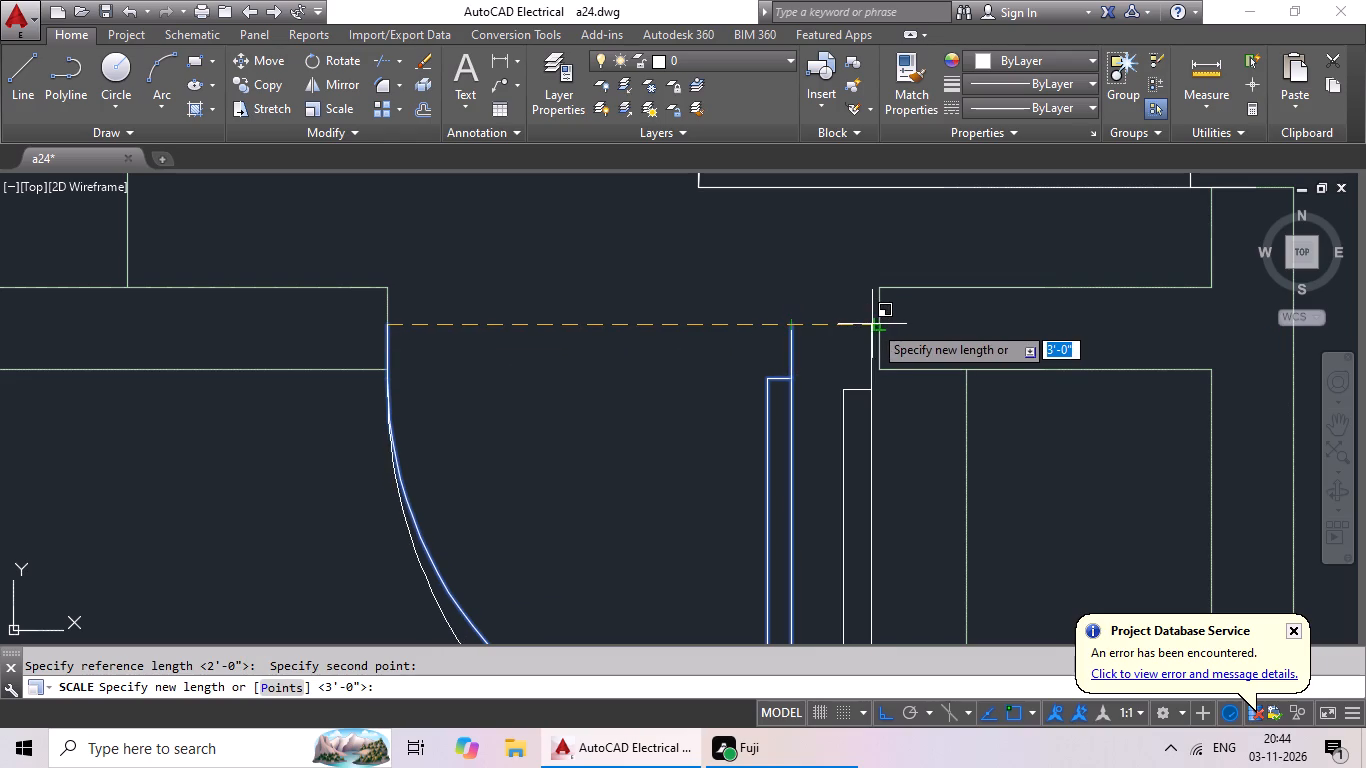
pyautogui.click(880, 325)
# Stretch the scaled southwest room door from its leaf-side end point onto the opening's east jamb line.
pyautogui.scroll(-1, 938, 326)
pyautogui.scroll(5, 895, 331)
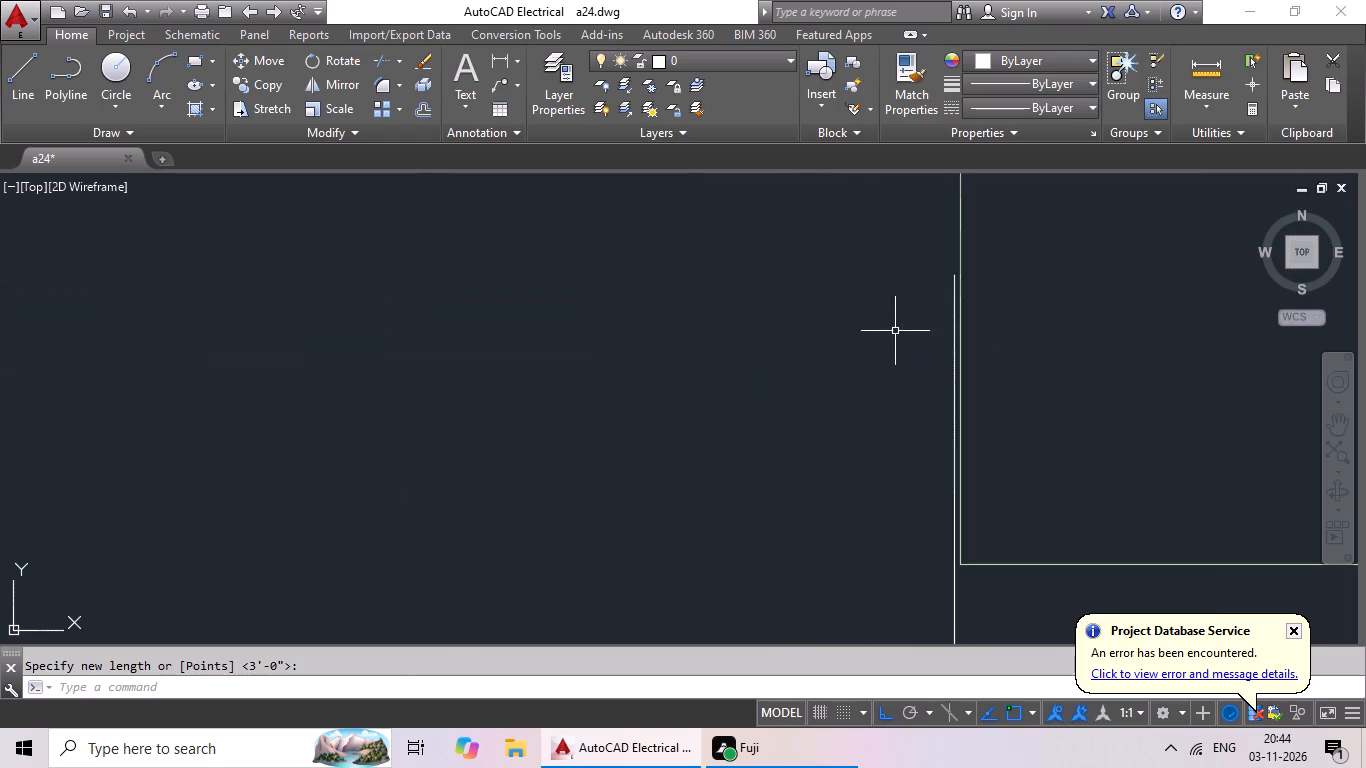
pyautogui.click(953, 299)
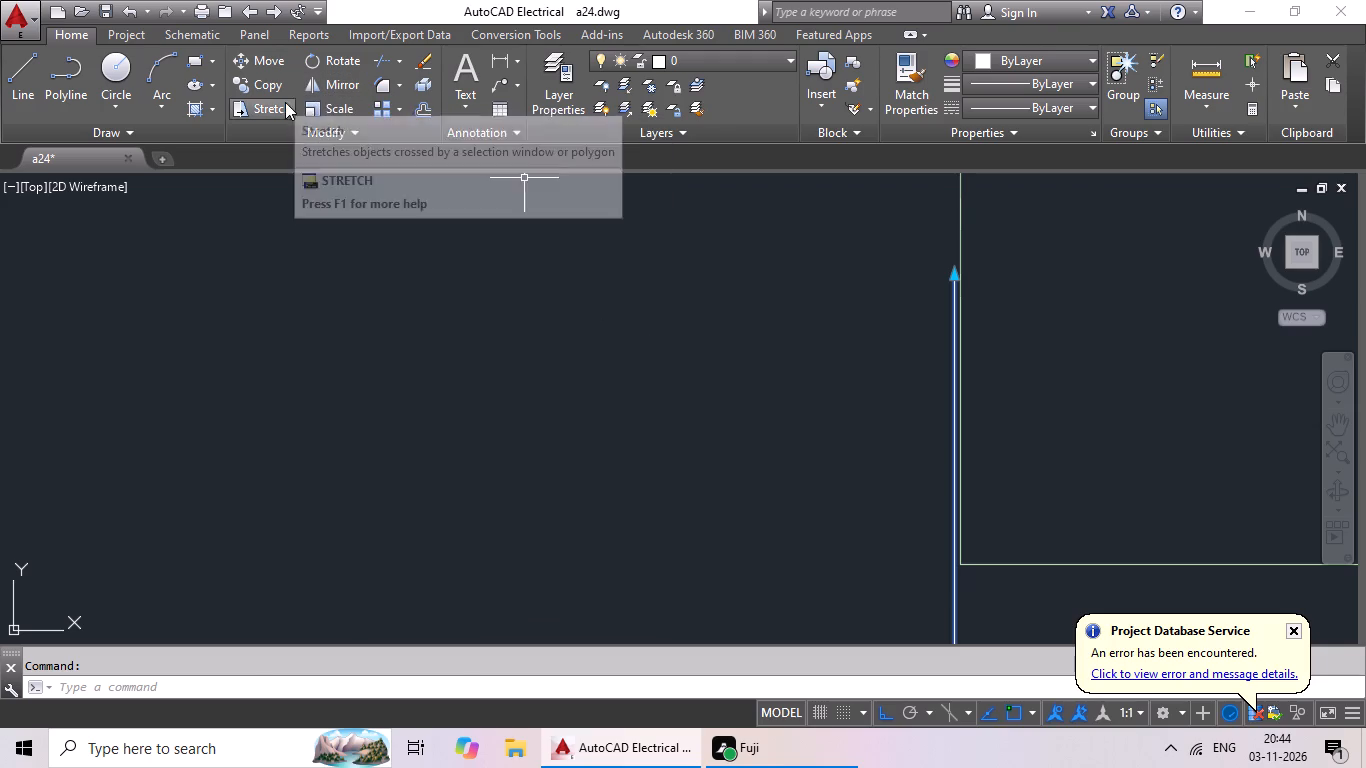
pyautogui.click(285, 102)
pyautogui.click(952, 277)
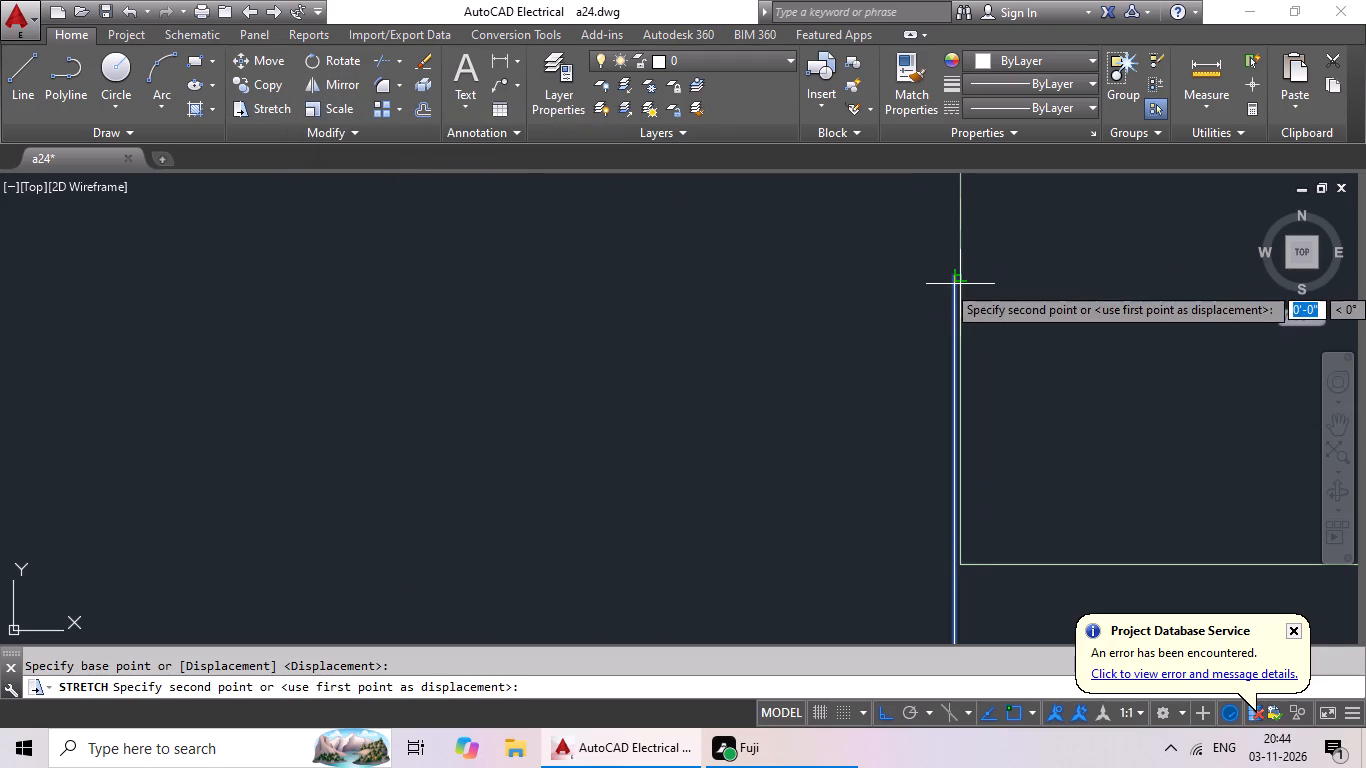
pyautogui.click(960, 284)
# Mirror the spare quarter-arc door outside the plan's east side about a vertical line just east of it, erasing the source.
pyautogui.scroll(-3, 966, 285)
pyautogui.scroll(-2, 850, 325)
pyautogui.moveTo(852, 322); pyautogui.dragTo(615, 379, button='middle')
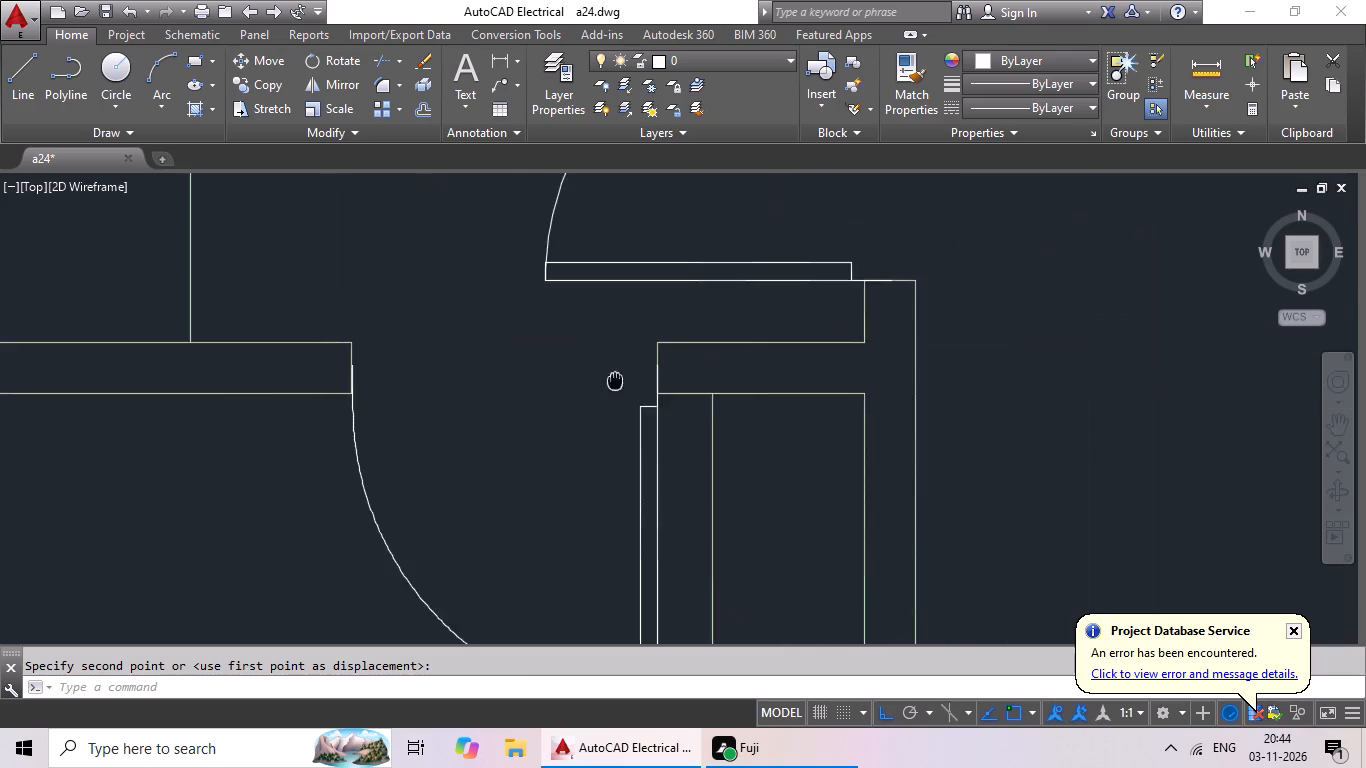
pyautogui.scroll(-3, 614, 381)
pyautogui.scroll(-1, 891, 376)
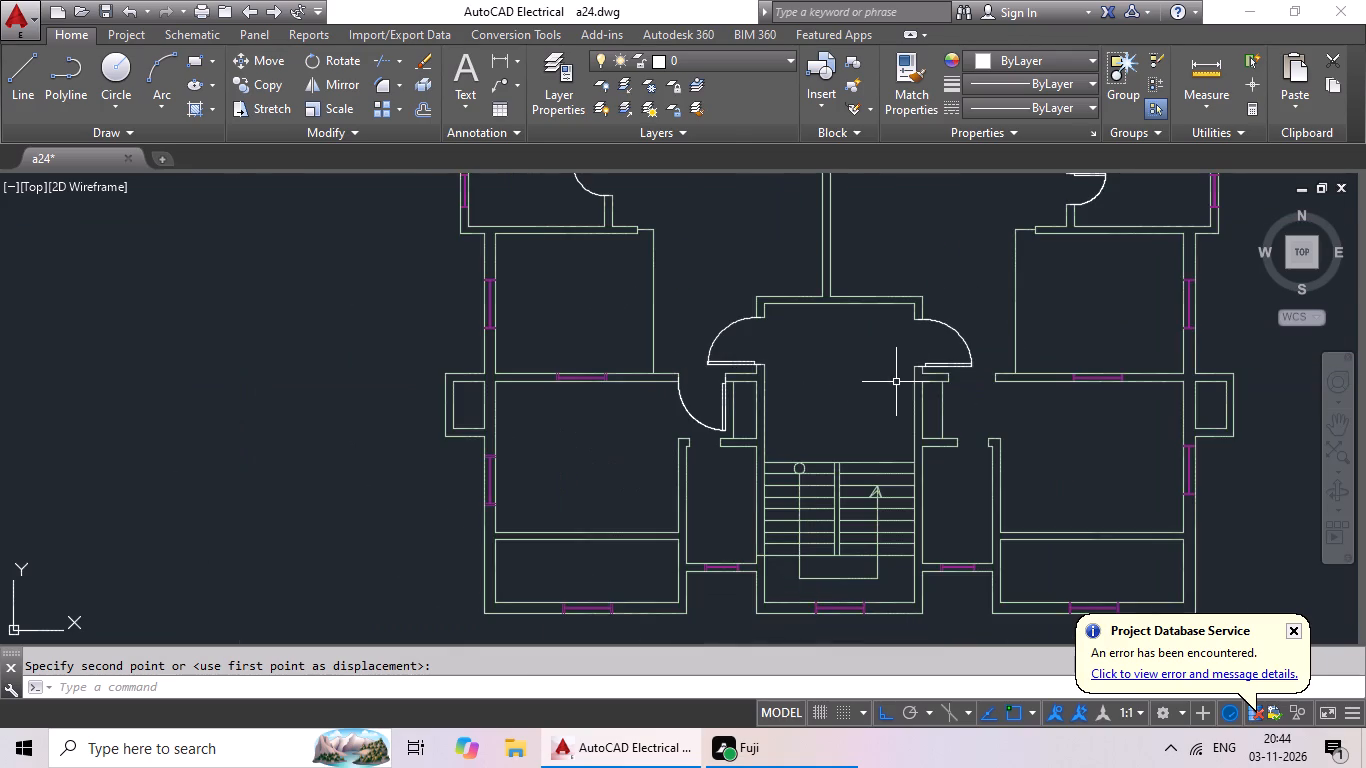
pyautogui.moveTo(925, 370); pyautogui.dragTo(549, 394, button='middle')
pyautogui.scroll(-1, 991, 379)
pyautogui.moveTo(985, 381); pyautogui.dragTo(642, 492, button='middle')
pyautogui.moveTo(867, 413); pyautogui.dragTo(803, 514, button='middle')
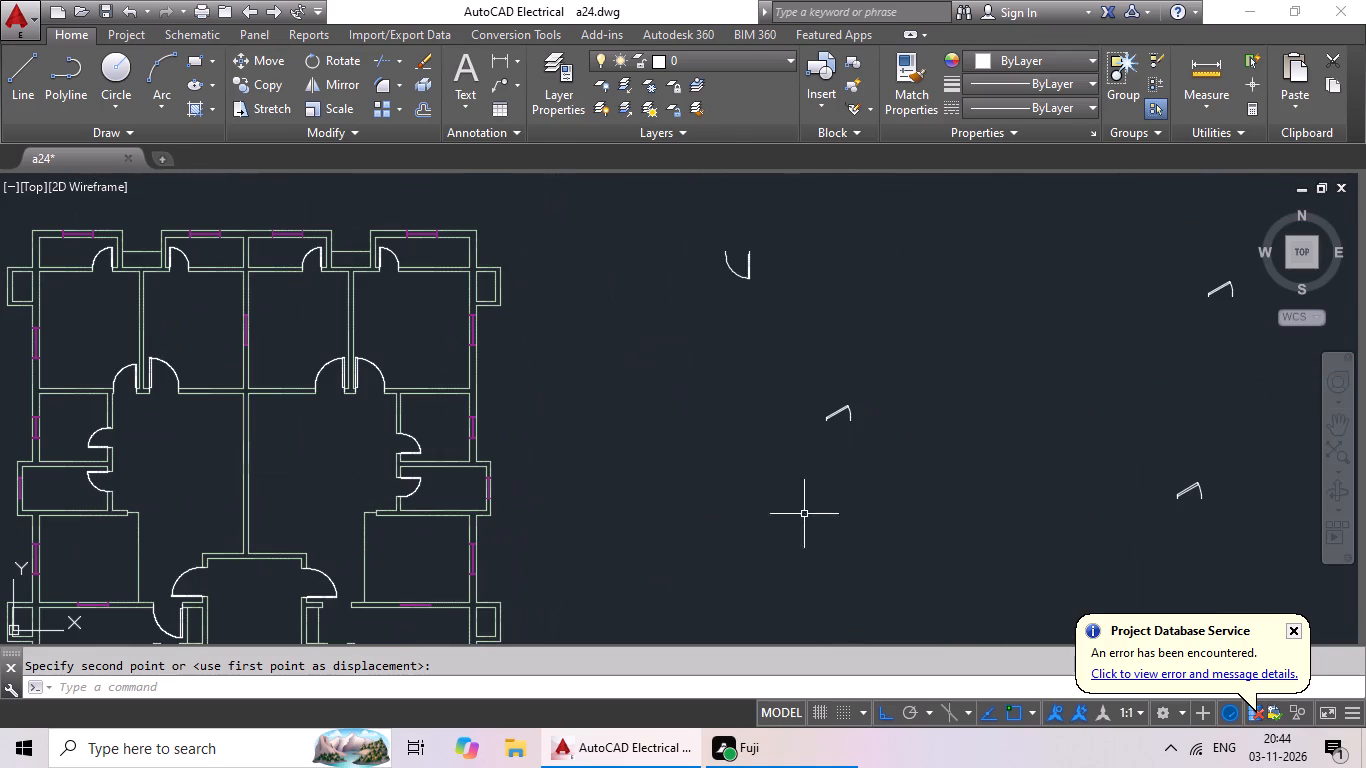
pyautogui.moveTo(783, 226); pyautogui.dragTo(799, 378)
pyautogui.moveTo(904, 318); pyautogui.dragTo(815, 478, button='middle')
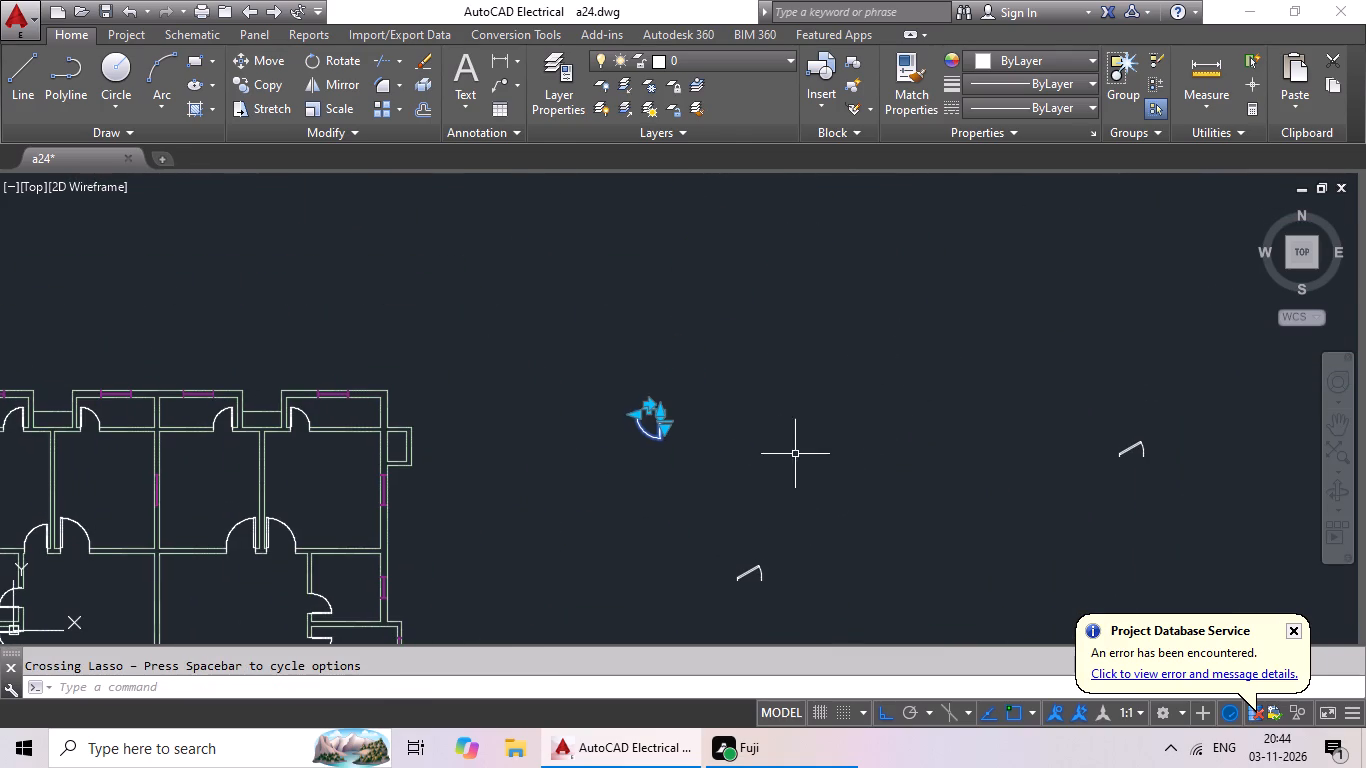
pyautogui.moveTo(331, 83); pyautogui.dragTo(345, 96)
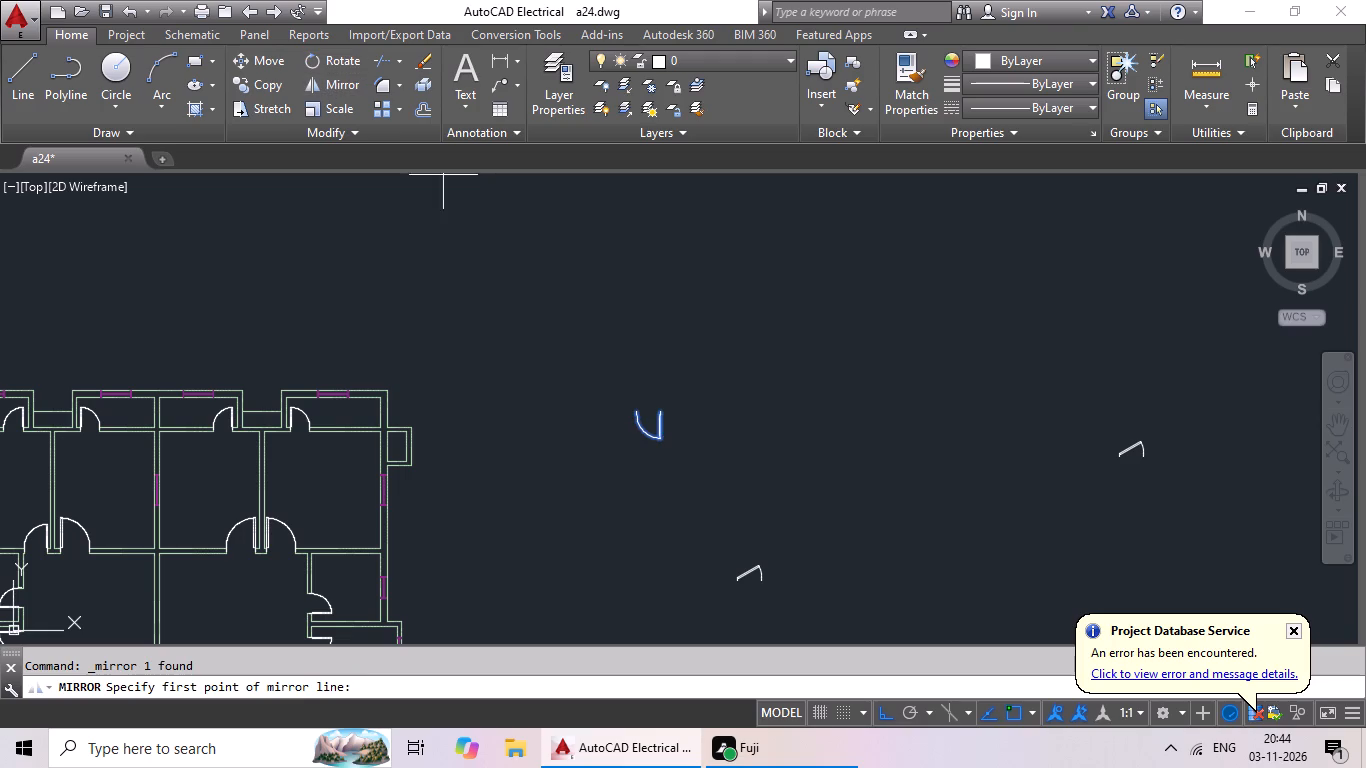
pyautogui.click(693, 435)
pyautogui.click(684, 300)
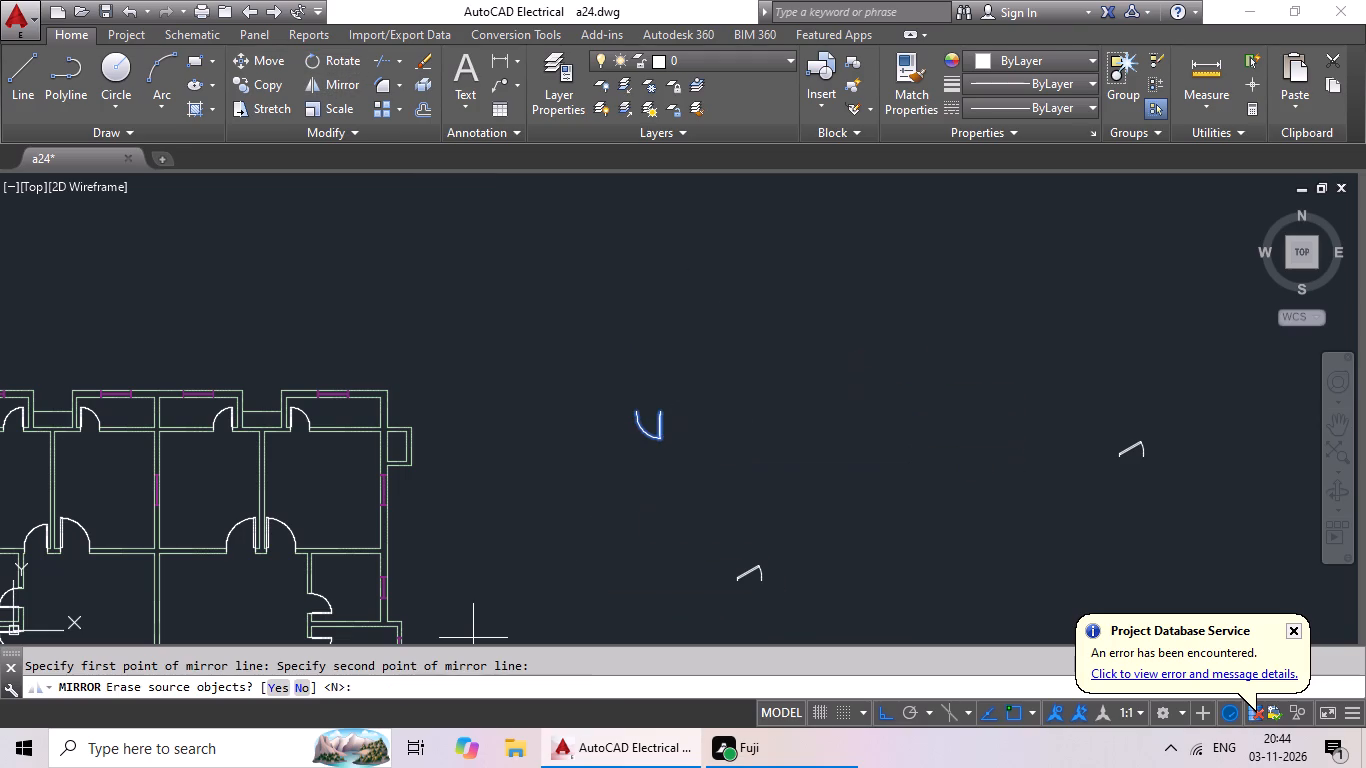
pyautogui.click(280, 685)
# Copy the mirrored spare door and paste it at the west jamb of the southeast room's opening, just east of the stair lobby.
pyautogui.moveTo(799, 358); pyautogui.dragTo(922, 514)
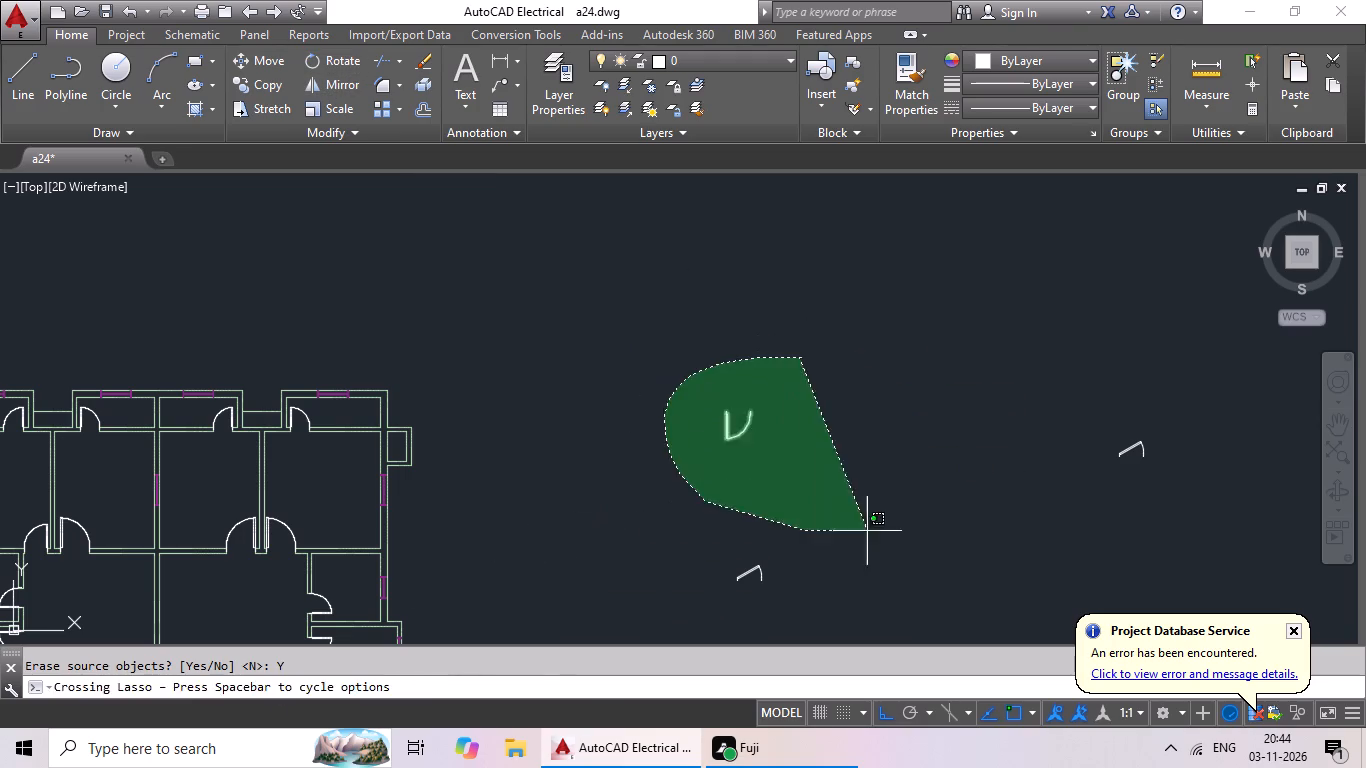
pyautogui.moveTo(922, 514); pyautogui.dragTo(939, 493)
pyautogui.hotkey('ctrl', 'c')
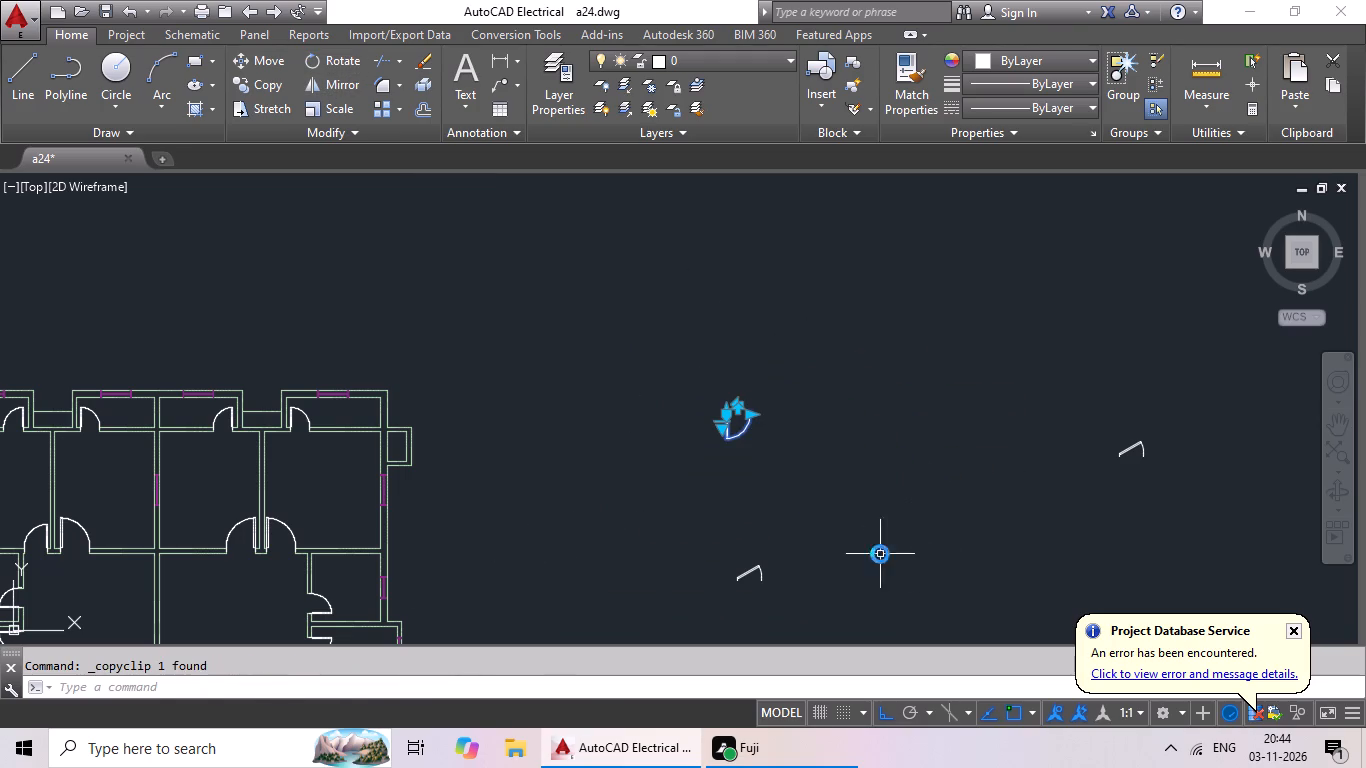
pyautogui.hotkey('ctrl', 'v')
pyautogui.keyDown('ctrl'); pyautogui.scroll(-1, 658, 561); pyautogui.keyUp('ctrl')
pyautogui.moveTo(658, 560); pyautogui.dragTo(757, 311, button='middle')
pyautogui.scroll(3, 507, 453)
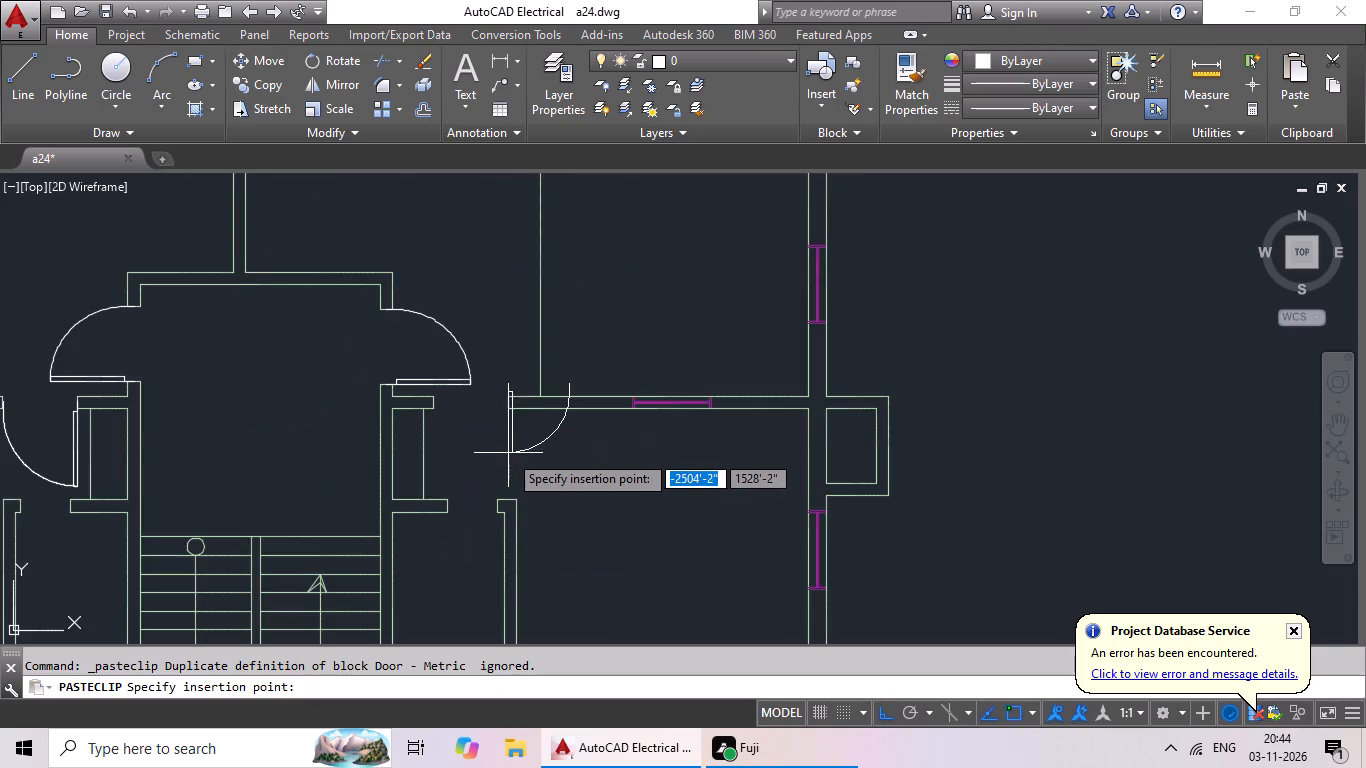
pyautogui.scroll(3, 456, 451)
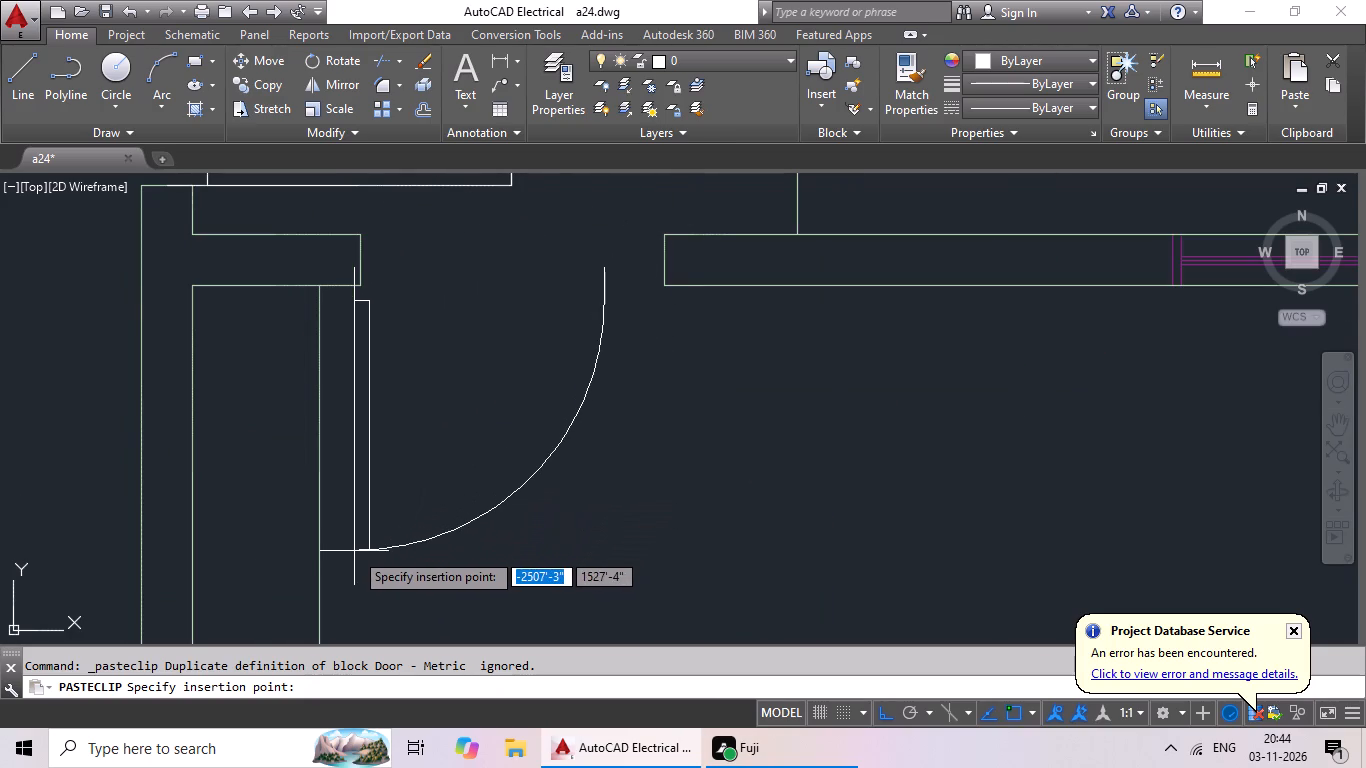
pyautogui.click(360, 538)
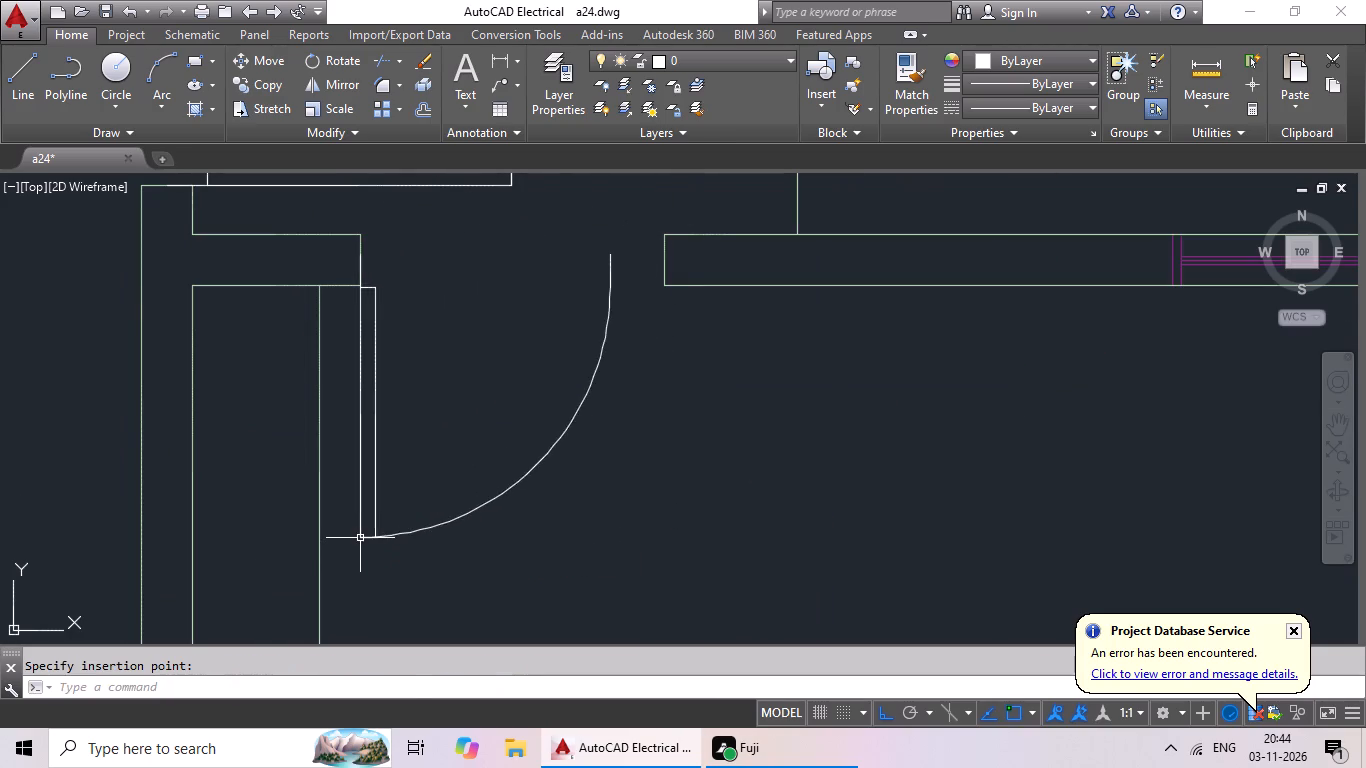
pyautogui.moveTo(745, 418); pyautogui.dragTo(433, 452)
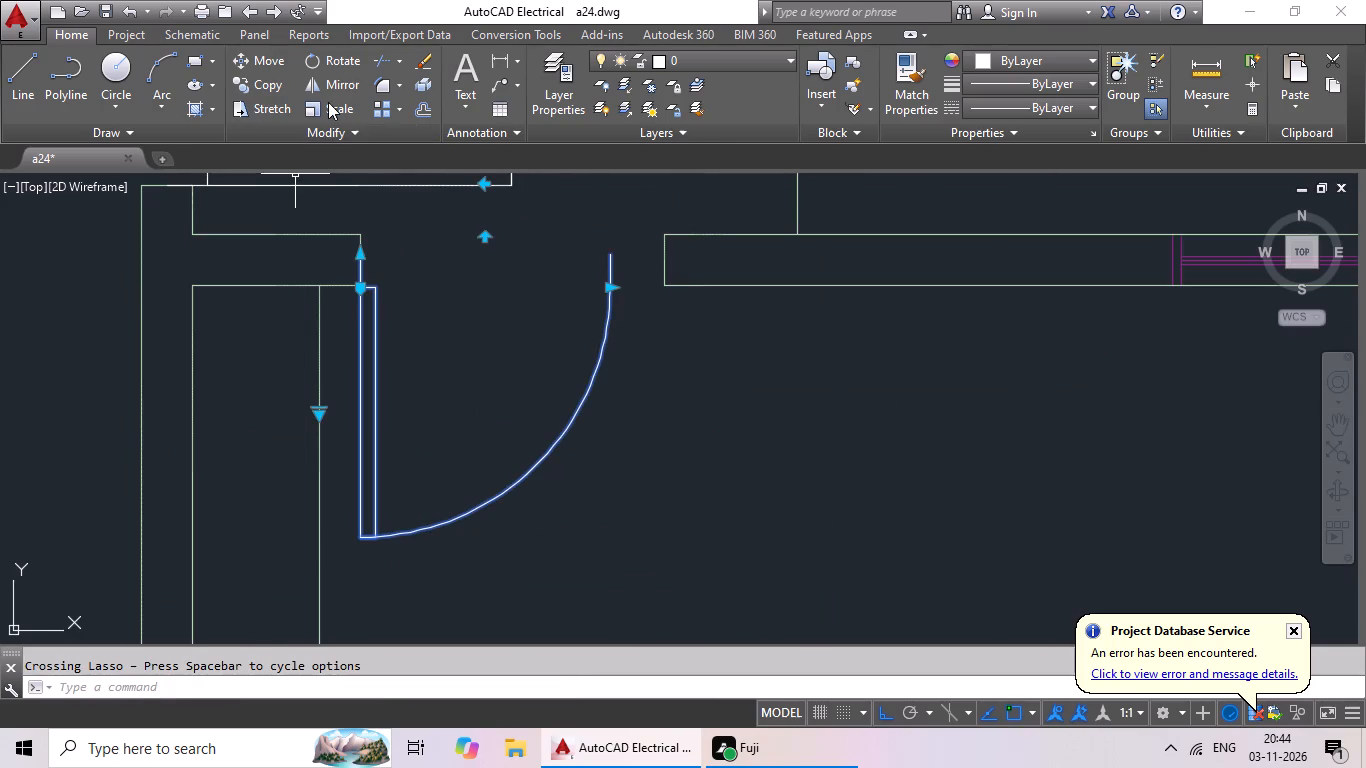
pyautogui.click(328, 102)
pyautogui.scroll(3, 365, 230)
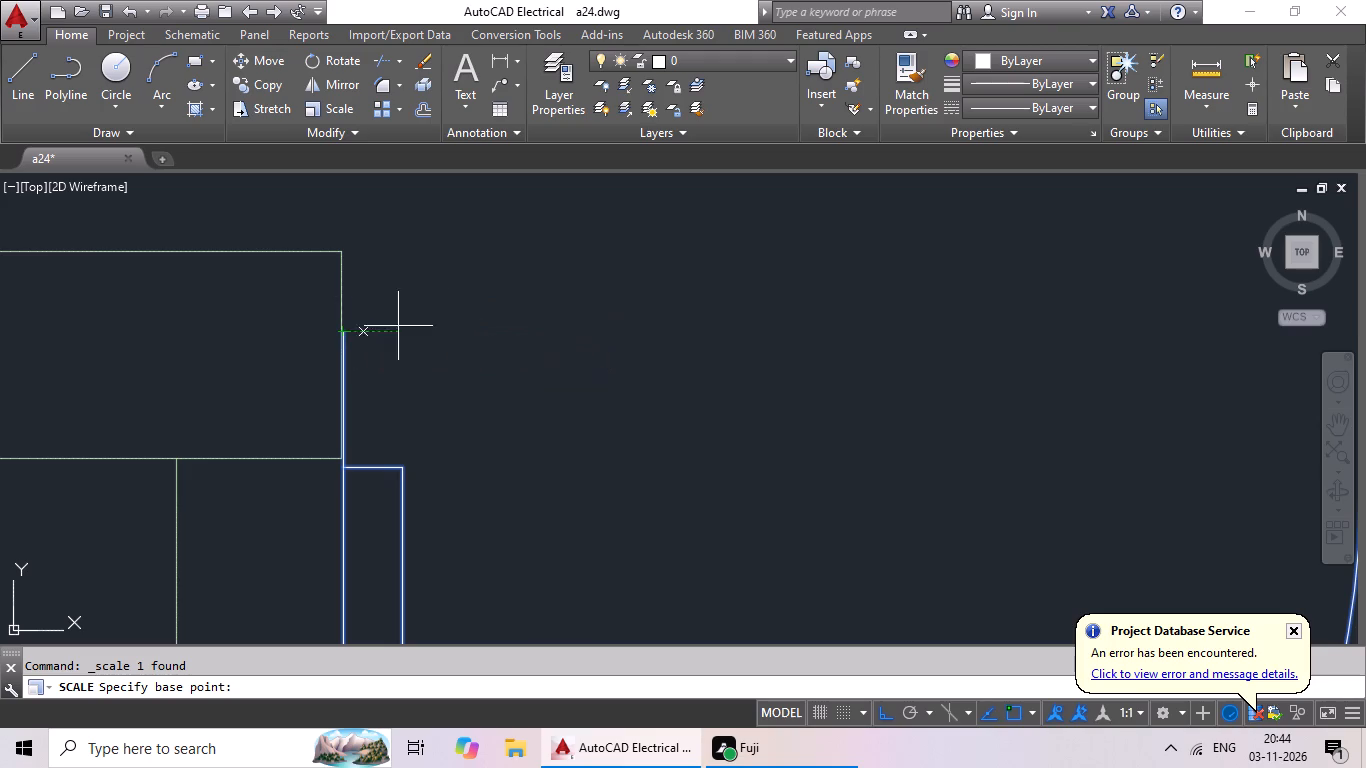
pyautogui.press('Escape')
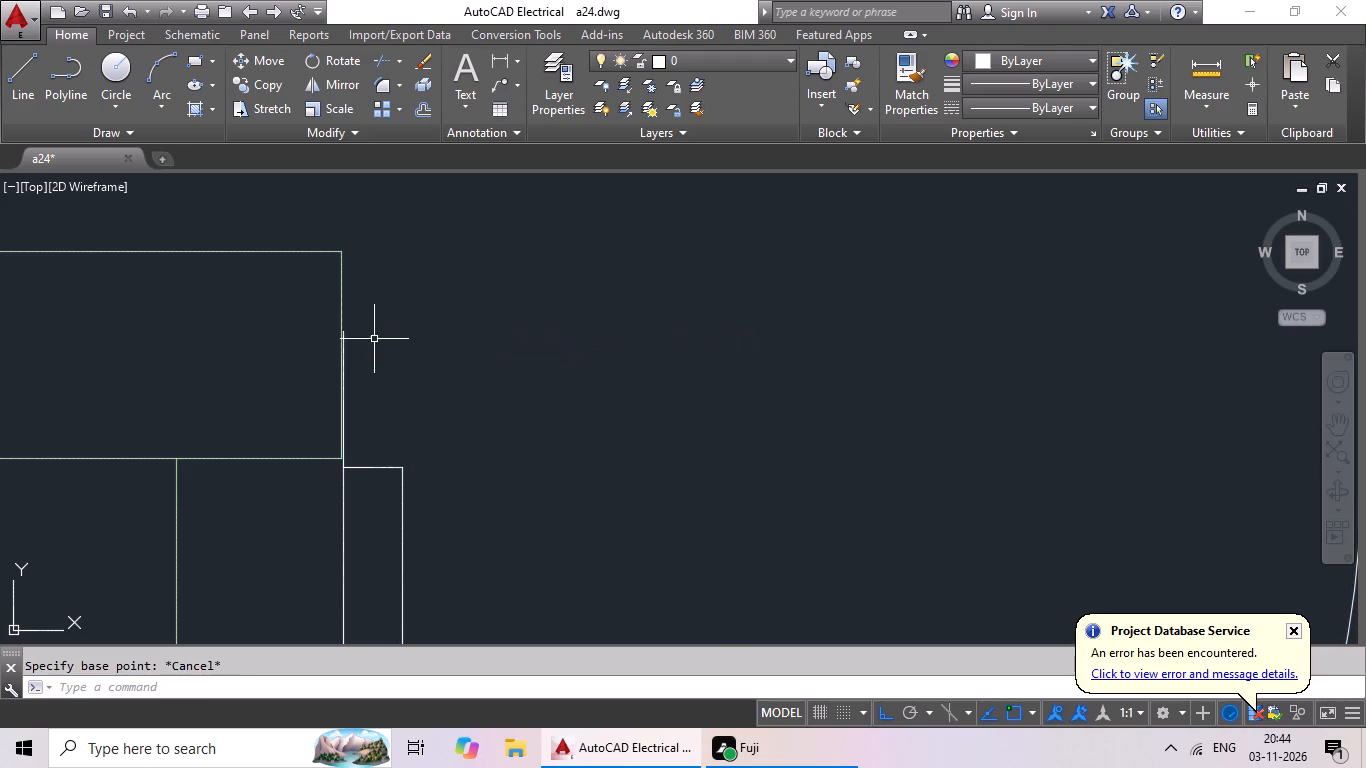
# Stretch the pasted southeast room door from its leaf-side end point onto the opening's west jamb line.
pyautogui.moveTo(489, 398); pyautogui.dragTo(381, 558)
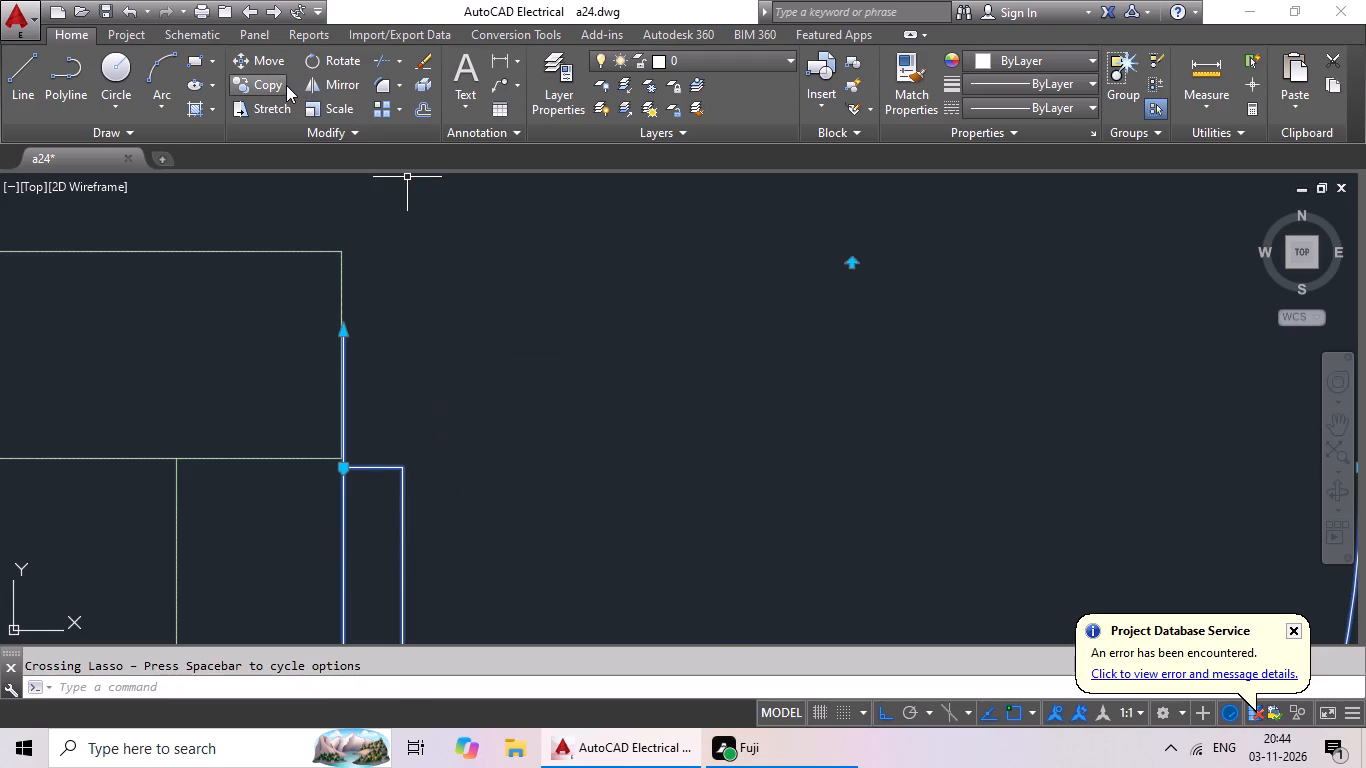
pyautogui.click(263, 105)
pyautogui.scroll(4, 358, 360)
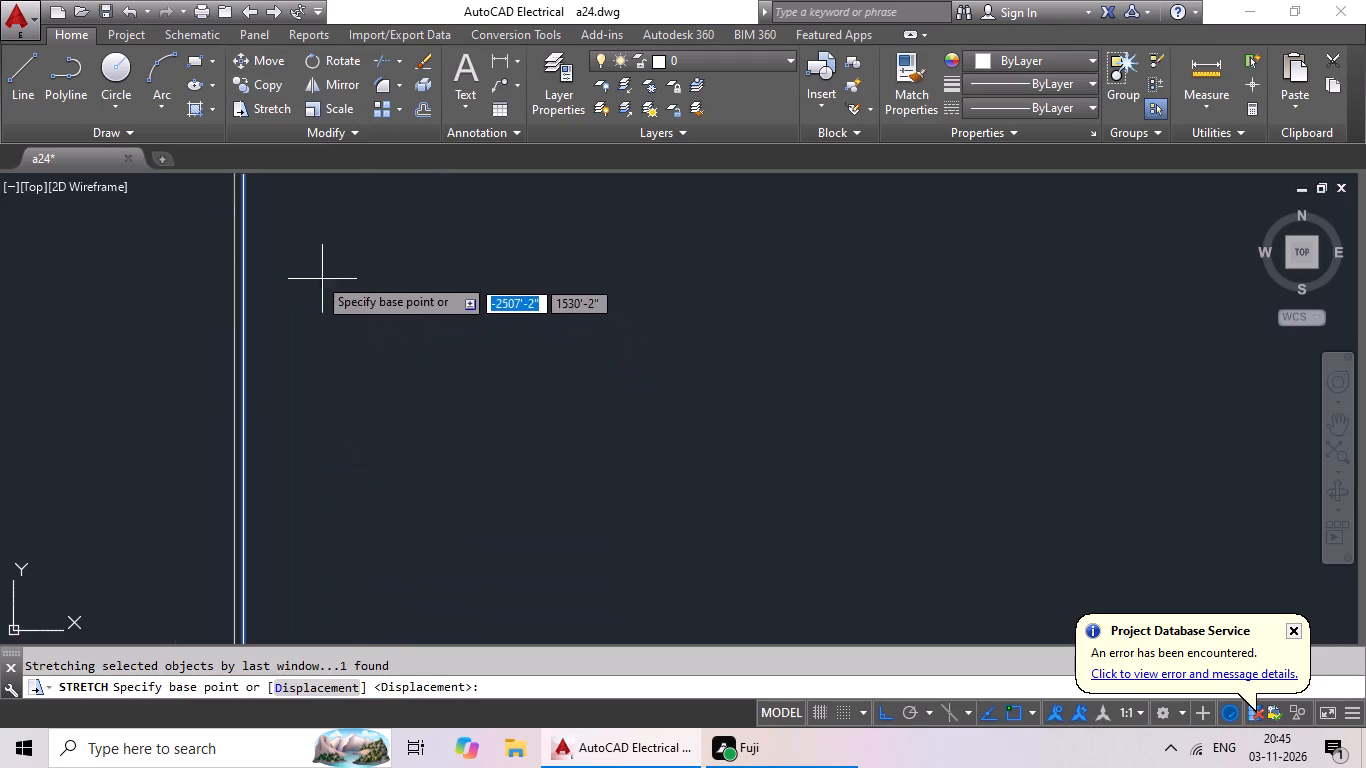
pyautogui.moveTo(327, 280); pyautogui.dragTo(384, 432, button='middle')
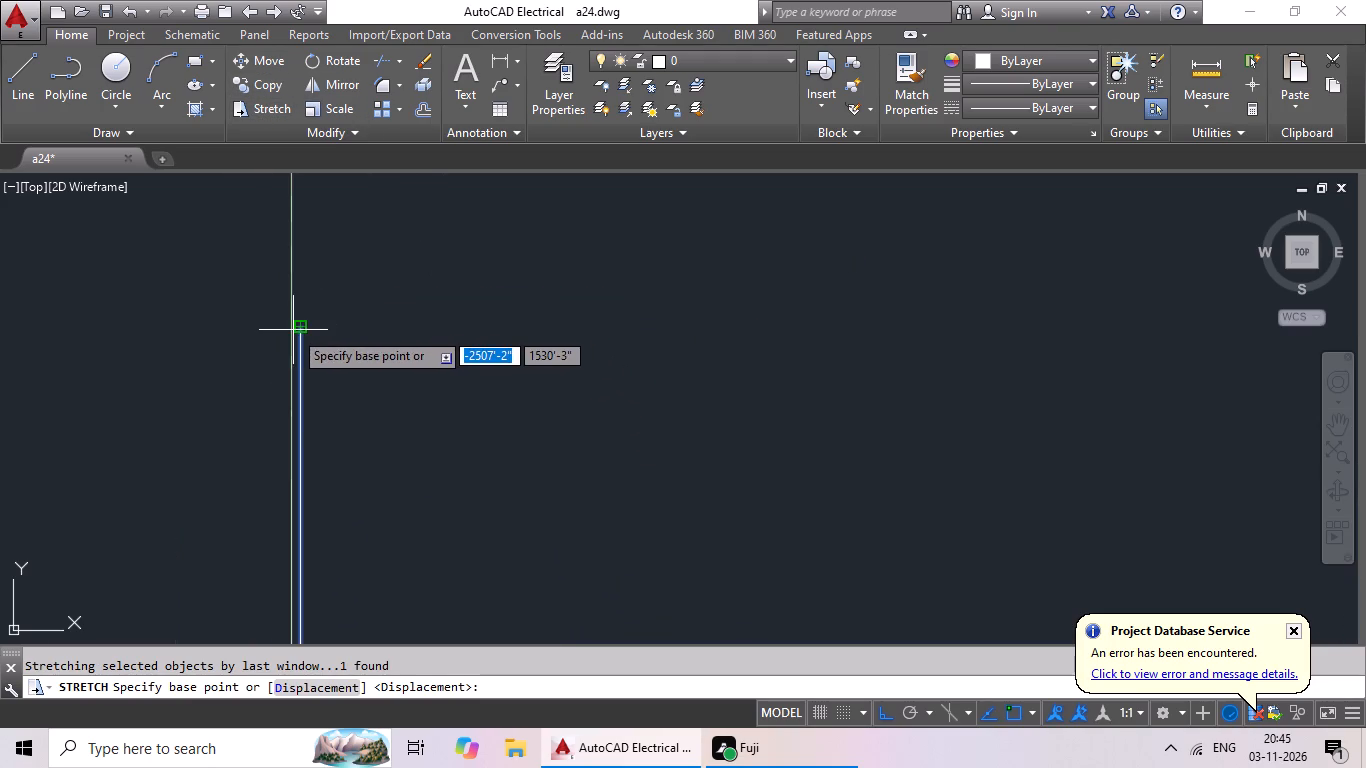
pyautogui.click(303, 330)
pyautogui.click(289, 325)
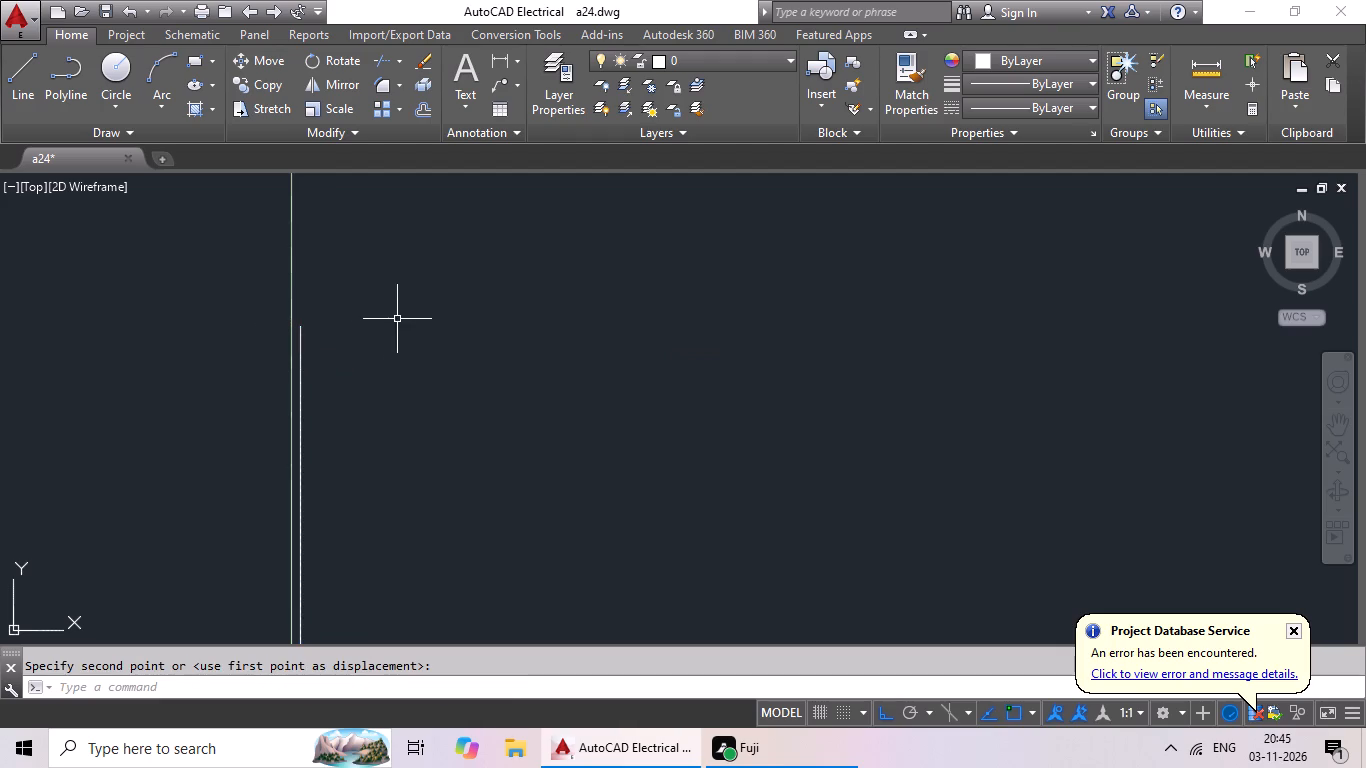
pyautogui.click(299, 328)
pyautogui.click(279, 105)
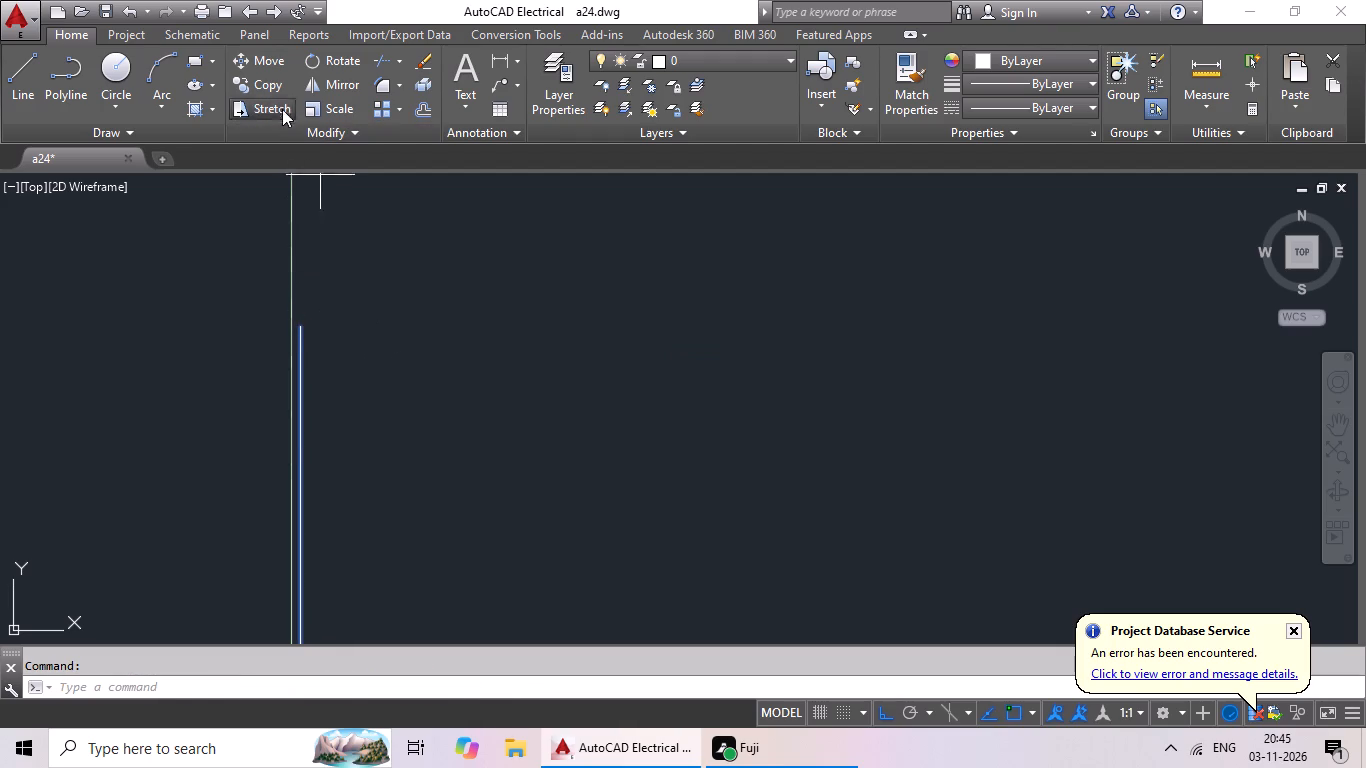
pyautogui.click(303, 329)
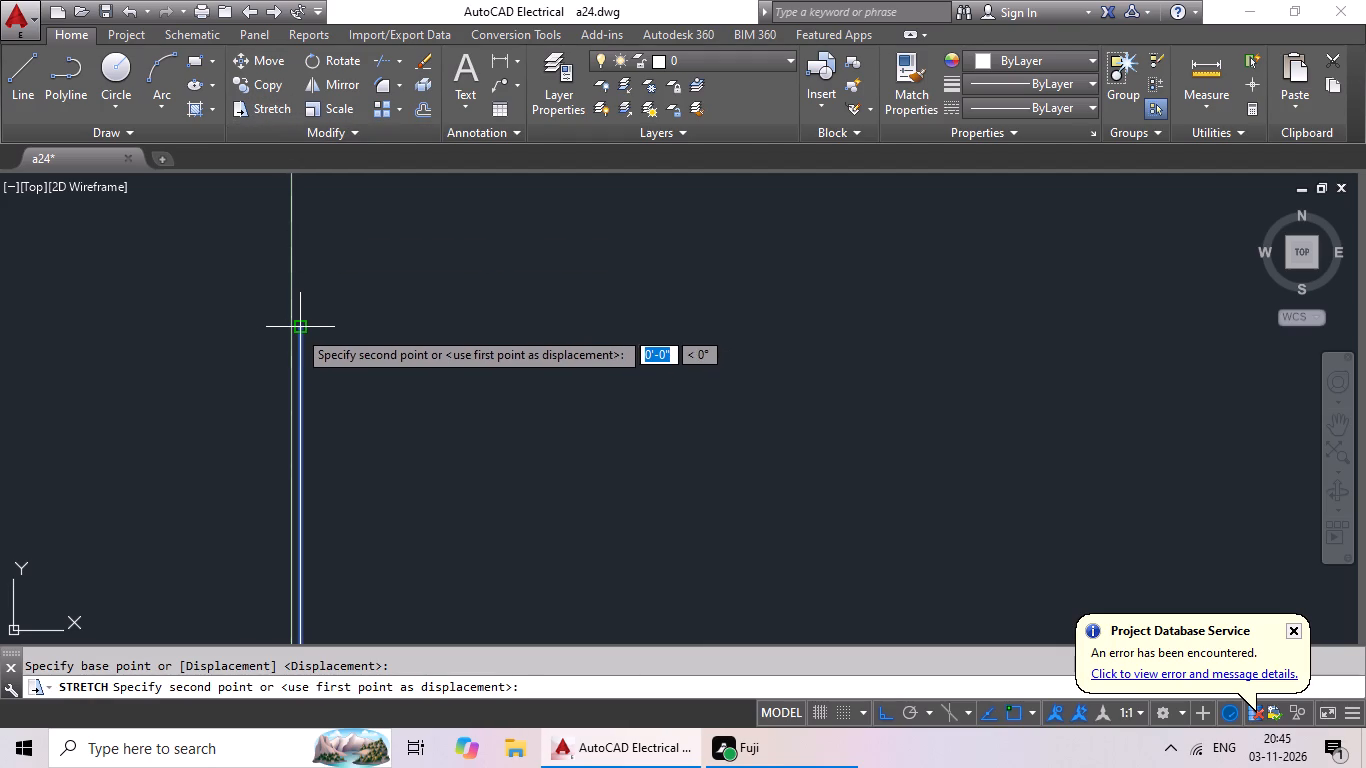
pyautogui.click(291, 331)
# Scale the southeast room door by reference from its leaf-side end point so its arc end meets the opening's east jamb, 3'-0" wide.
pyautogui.scroll(-7, 400, 327)
pyautogui.moveTo(545, 397); pyautogui.dragTo(536, 400, button='middle')
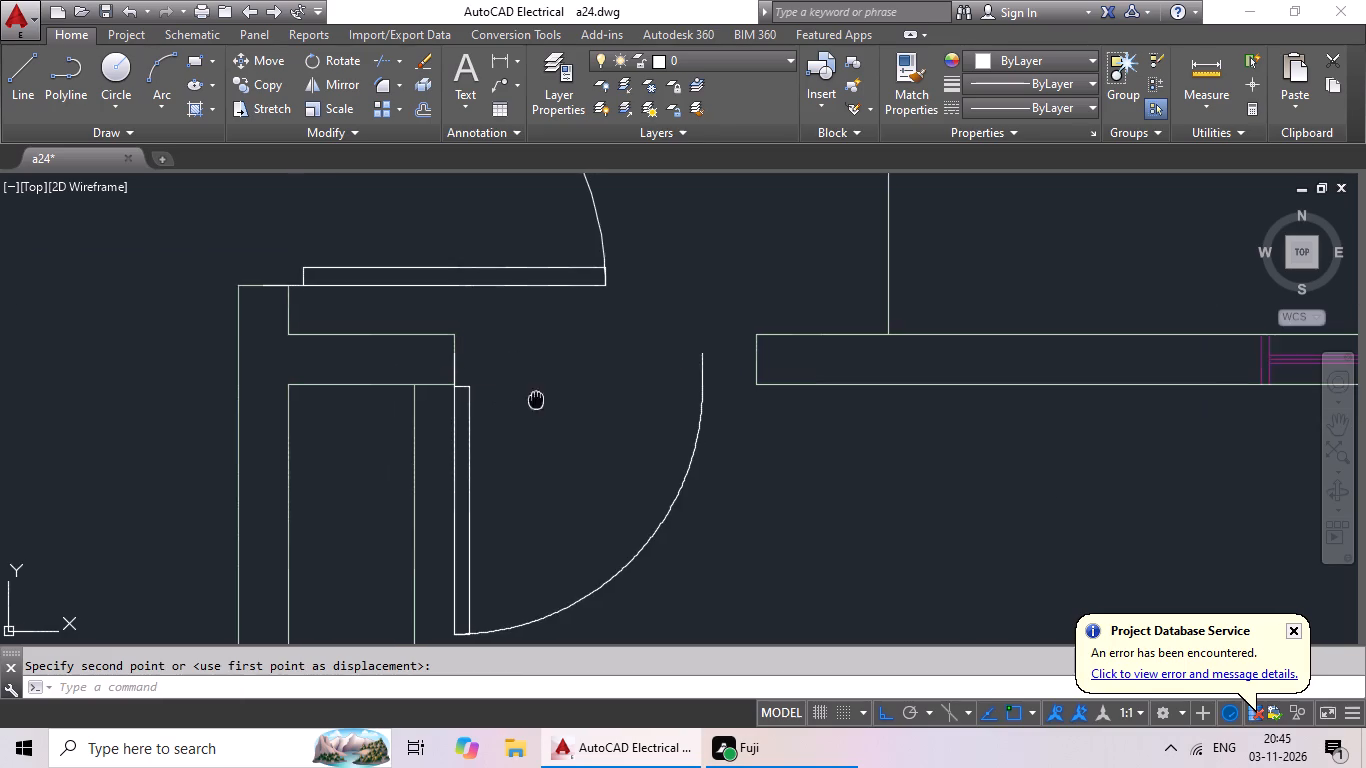
pyautogui.moveTo(536, 400); pyautogui.dragTo(478, 433, button='middle')
pyautogui.moveTo(791, 568); pyautogui.dragTo(556, 502)
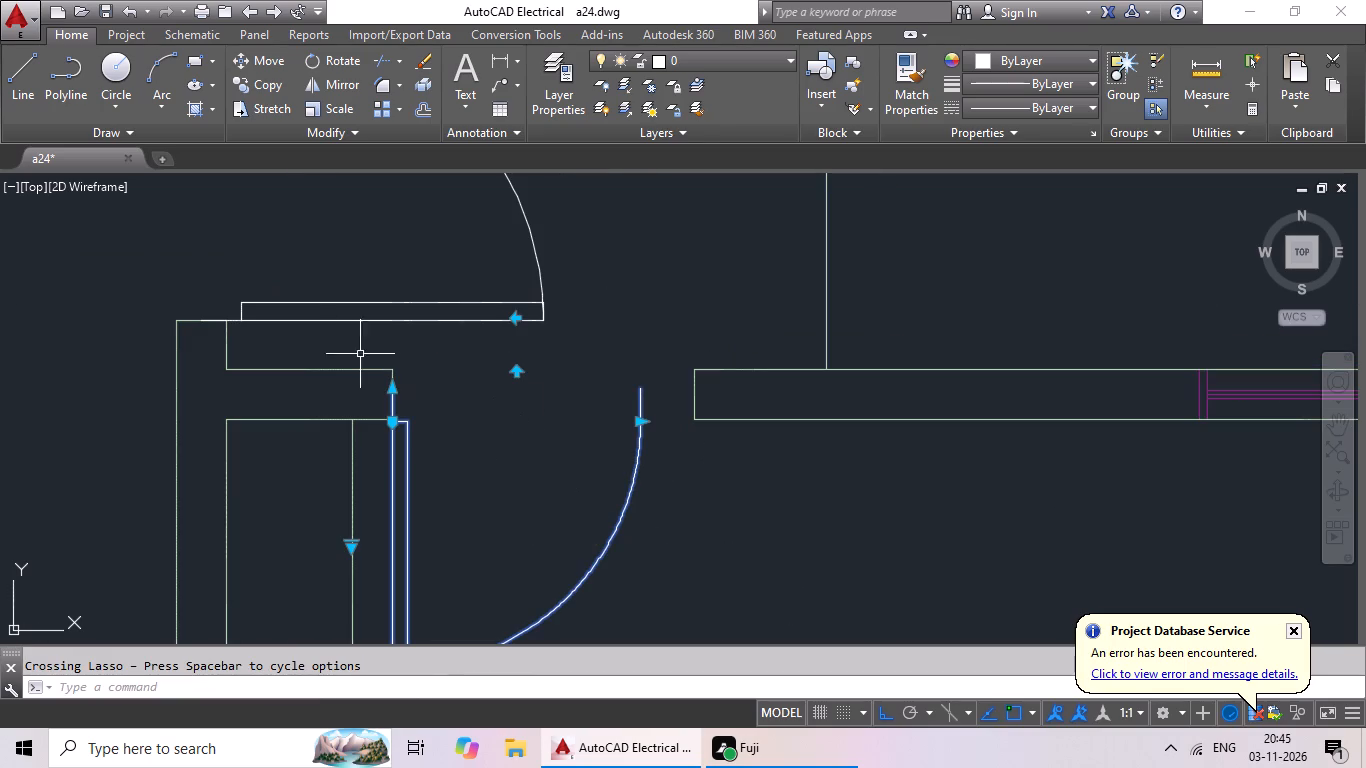
pyautogui.click(333, 101)
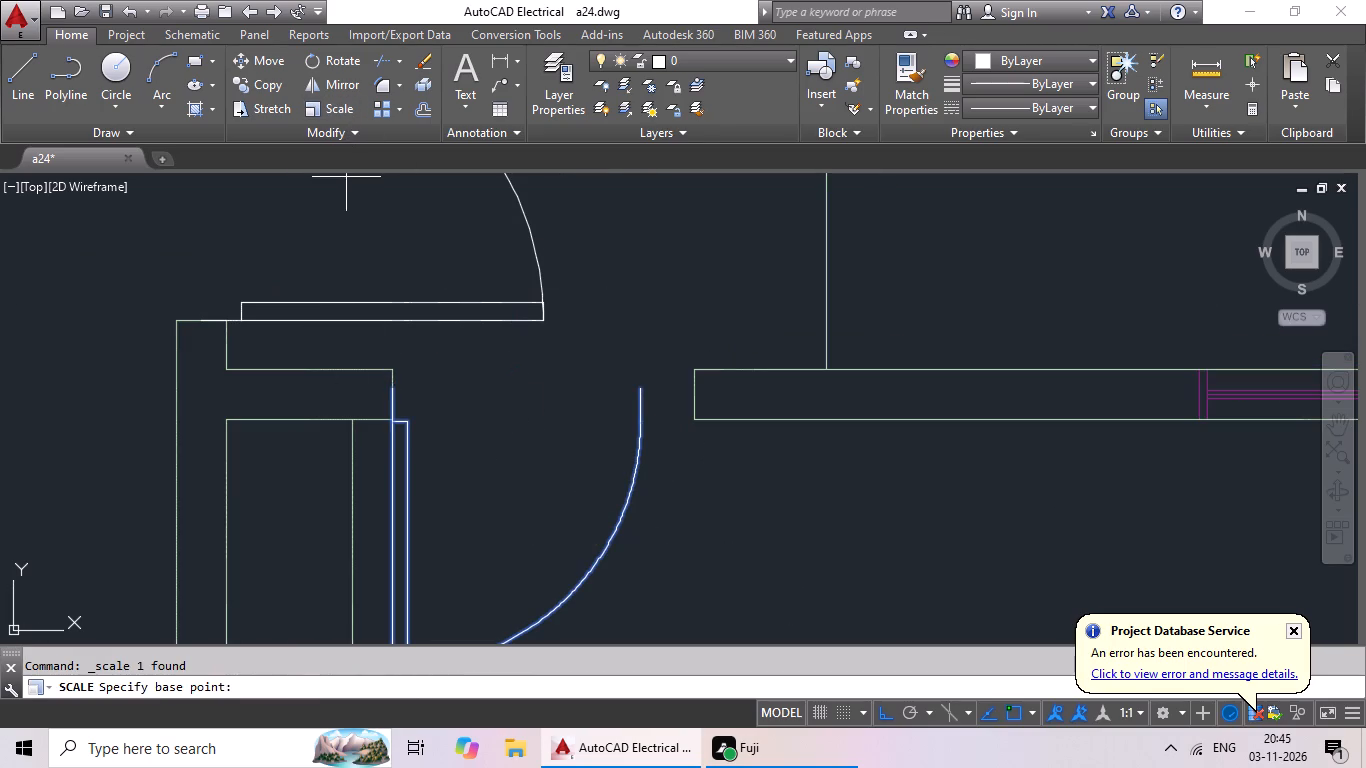
pyautogui.scroll(3, 398, 396)
pyautogui.click(369, 370)
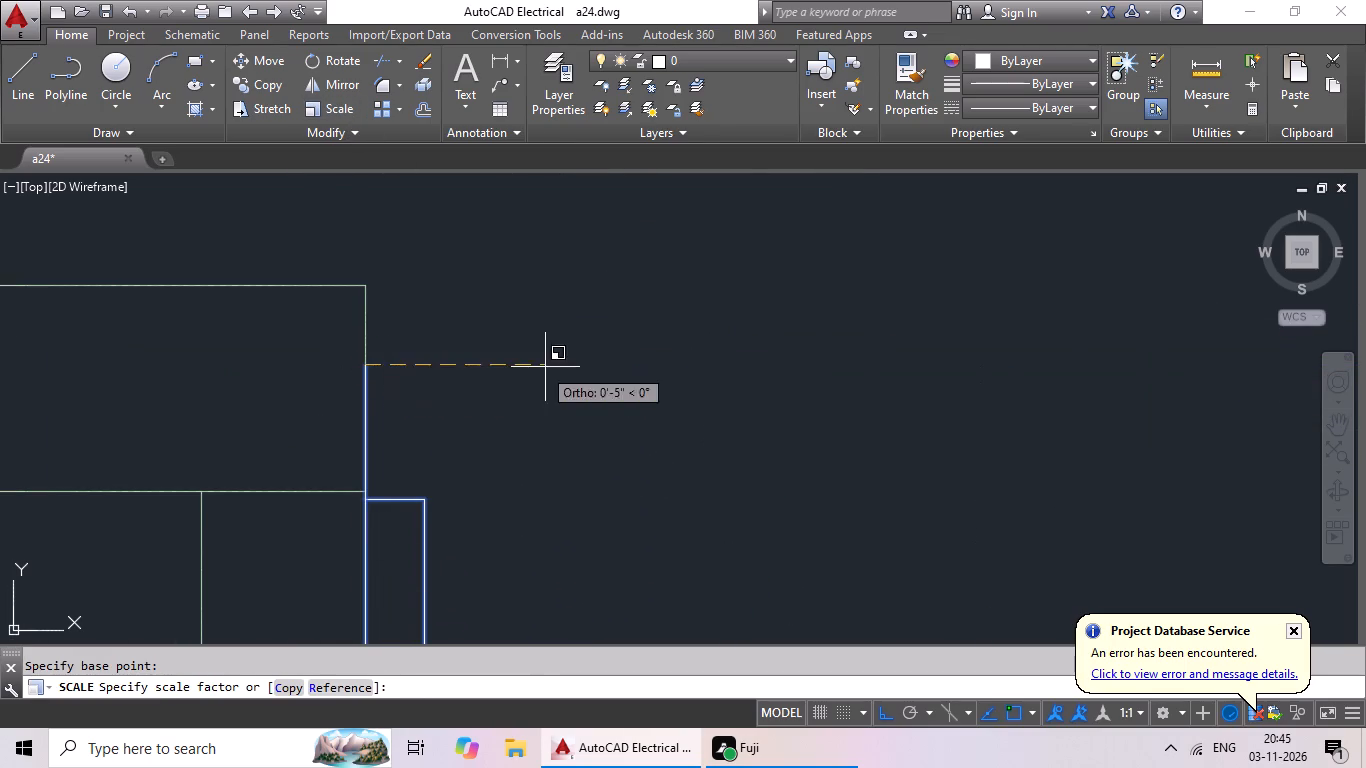
pyautogui.click(355, 682)
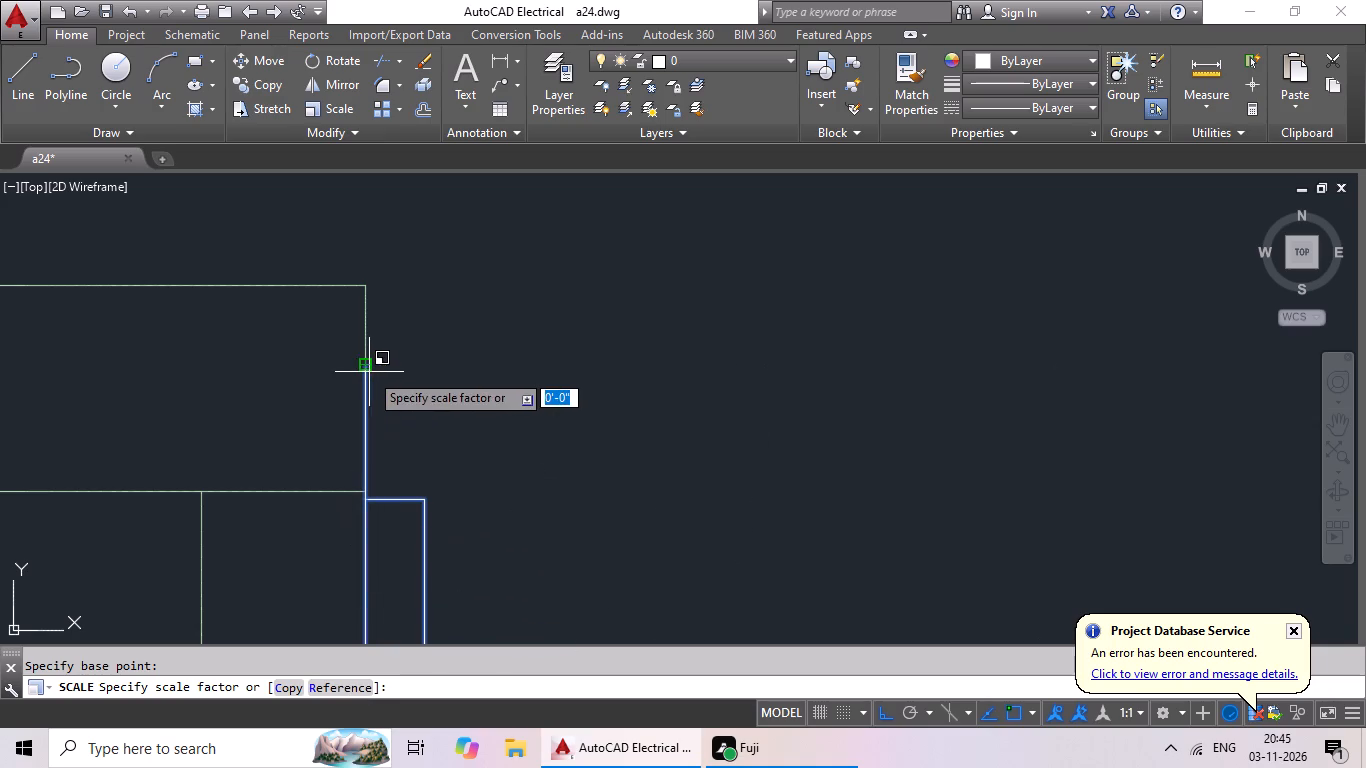
pyautogui.click(351, 684)
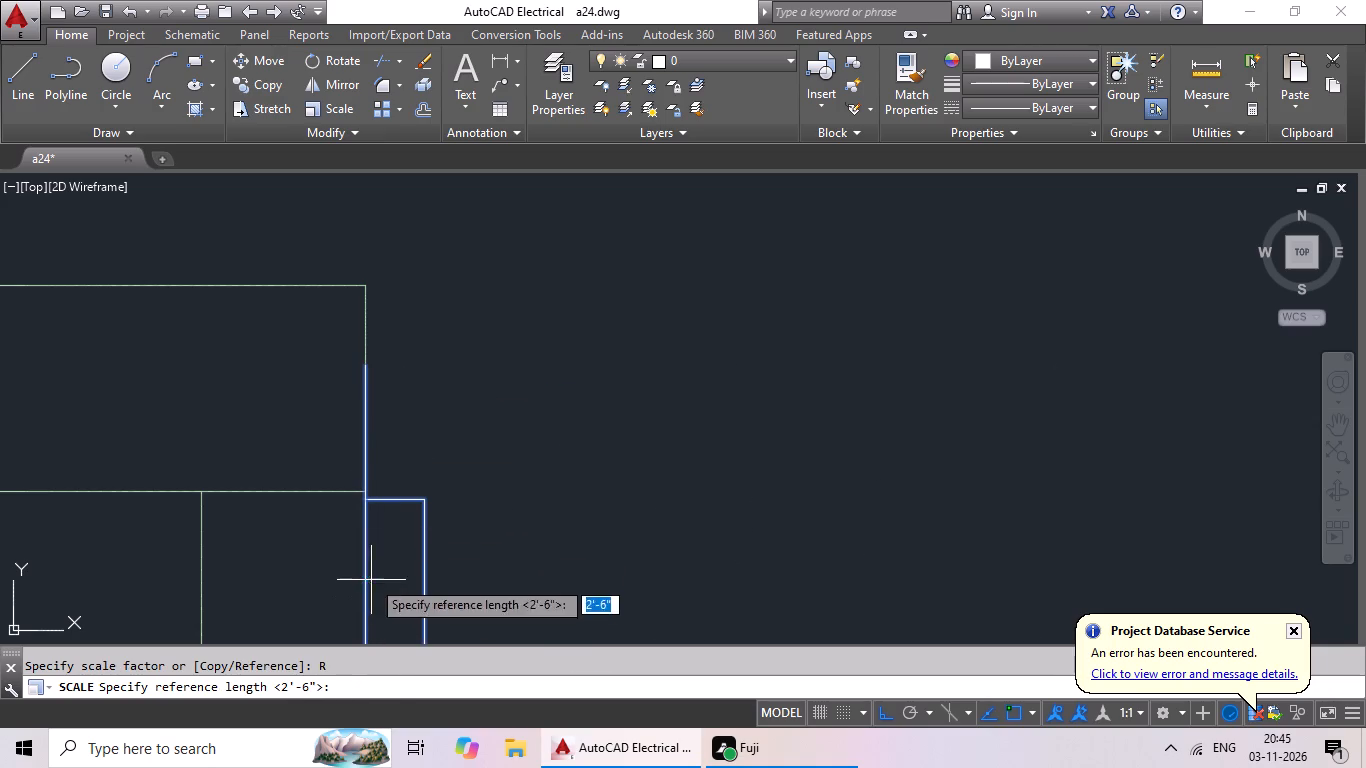
pyautogui.click(363, 367)
pyautogui.scroll(-2, 863, 388)
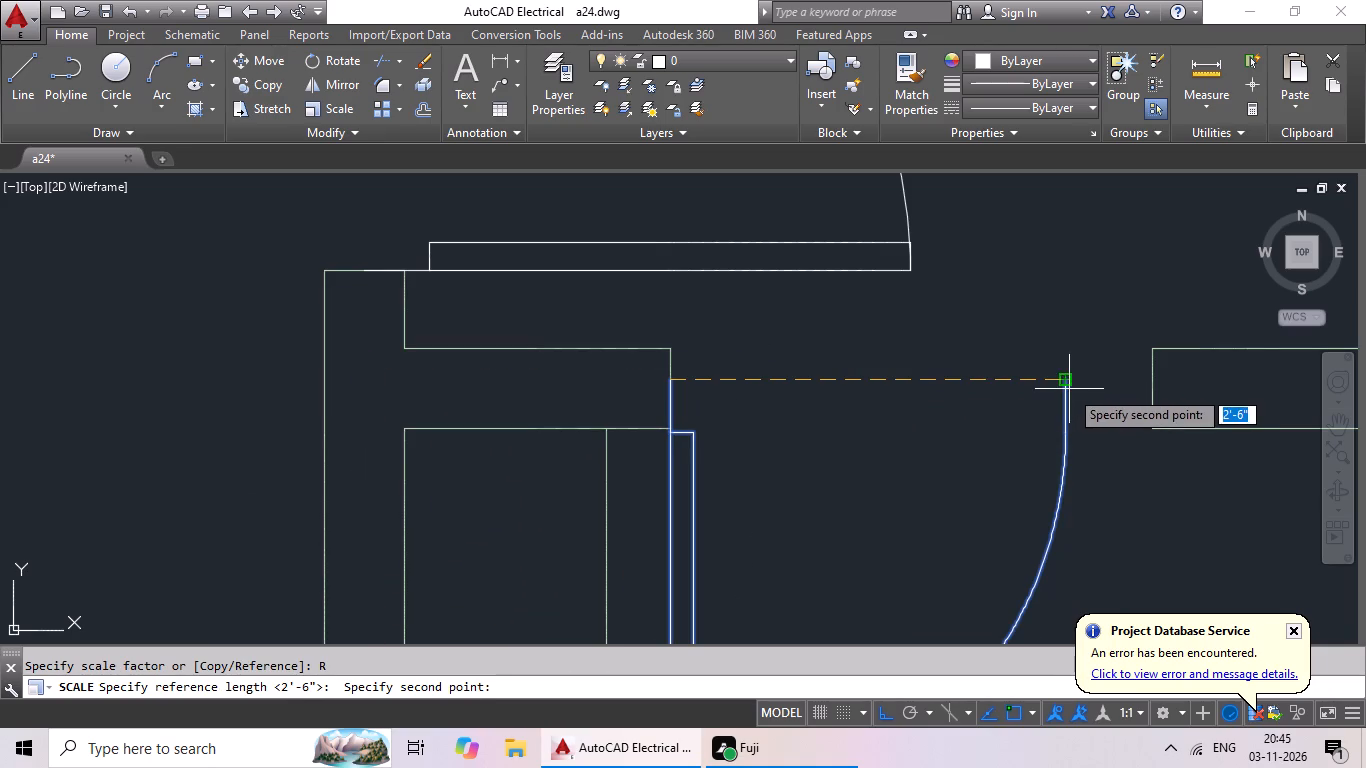
pyautogui.moveTo(1060, 376); pyautogui.dragTo(1079, 379)
pyautogui.click(1152, 379)
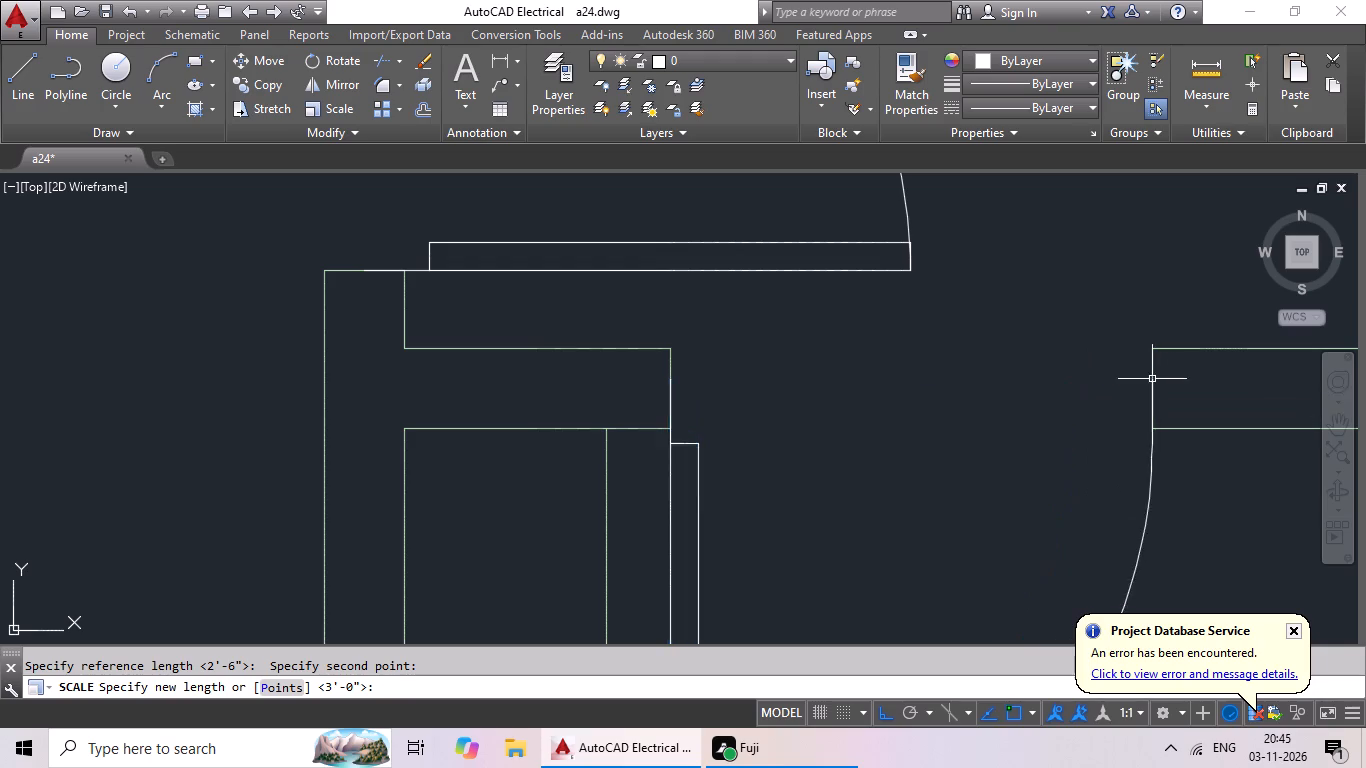
# Copy the southeast room door and paste it with its leaf on the west jamb of the narrow room's opening west of the stairs.
pyautogui.scroll(-4, 1160, 384)
pyautogui.moveTo(1212, 424); pyautogui.dragTo(872, 427, button='middle')
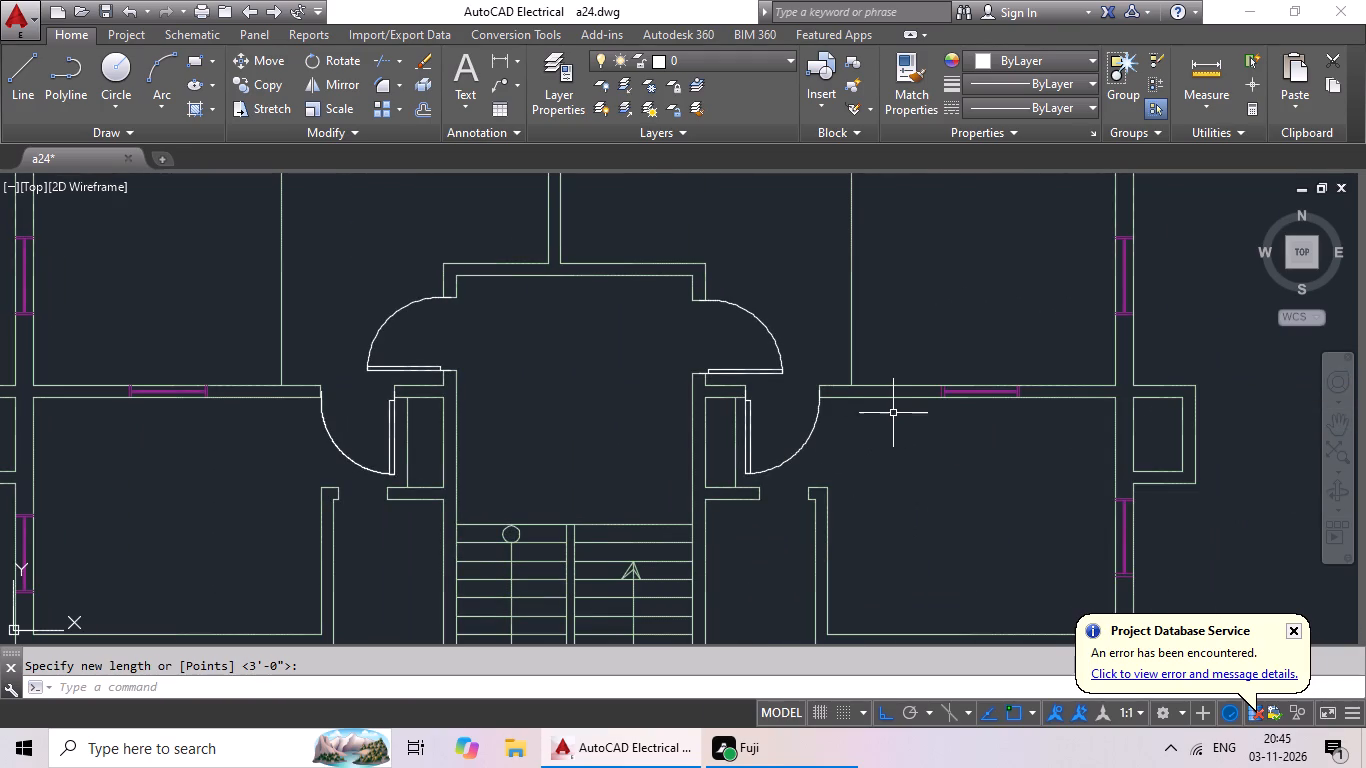
pyautogui.click(762, 470)
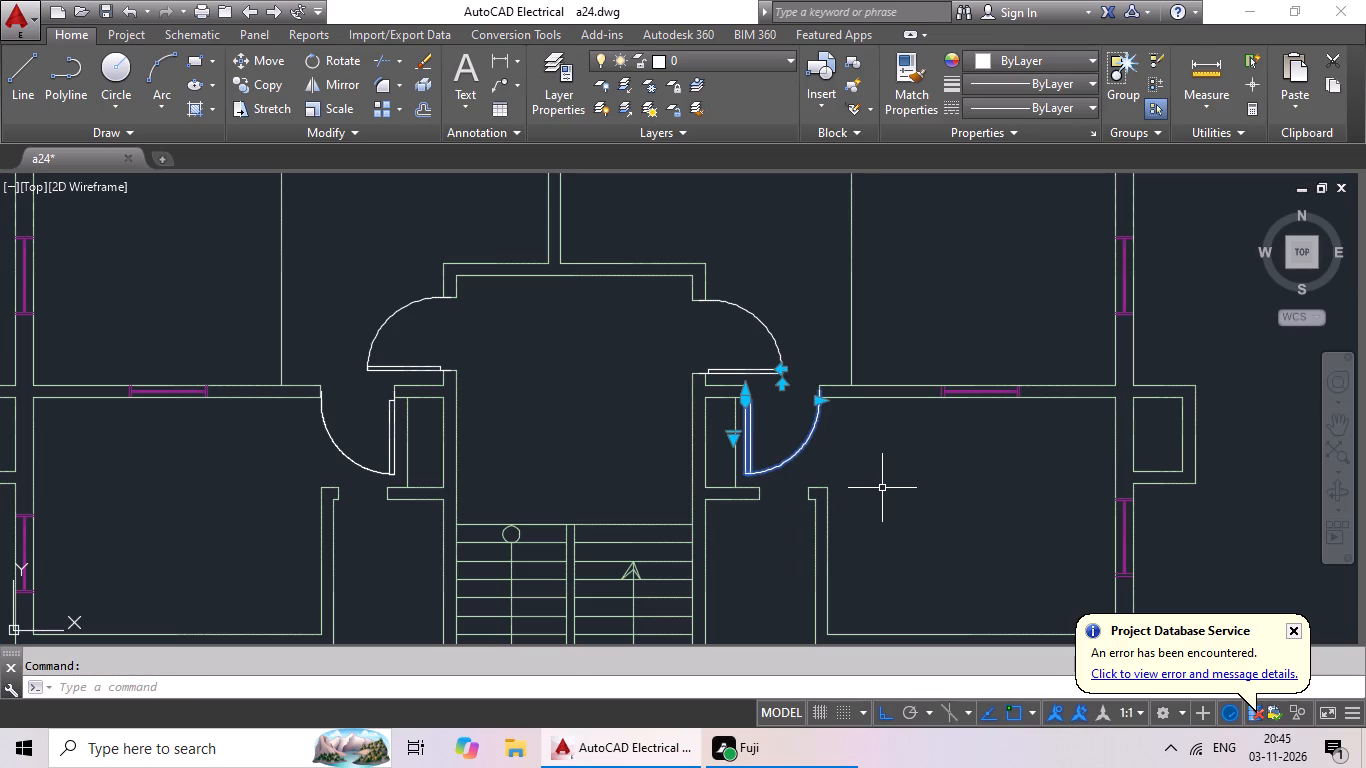
pyautogui.hotkey('ctrl', 'c')
pyautogui.hotkey('ctrl', 'v')
pyautogui.scroll(2, 342, 607)
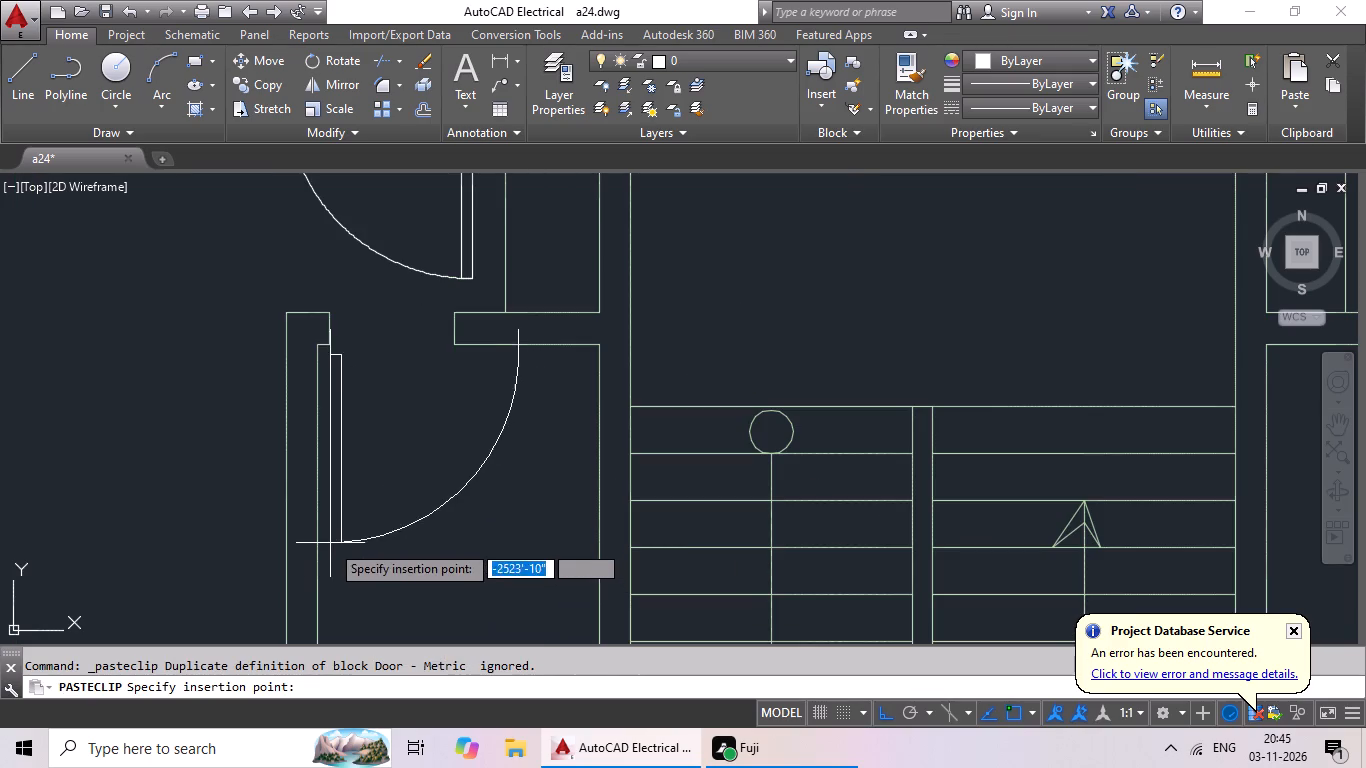
pyautogui.scroll(2, 323, 539)
pyautogui.scroll(-1, 331, 544)
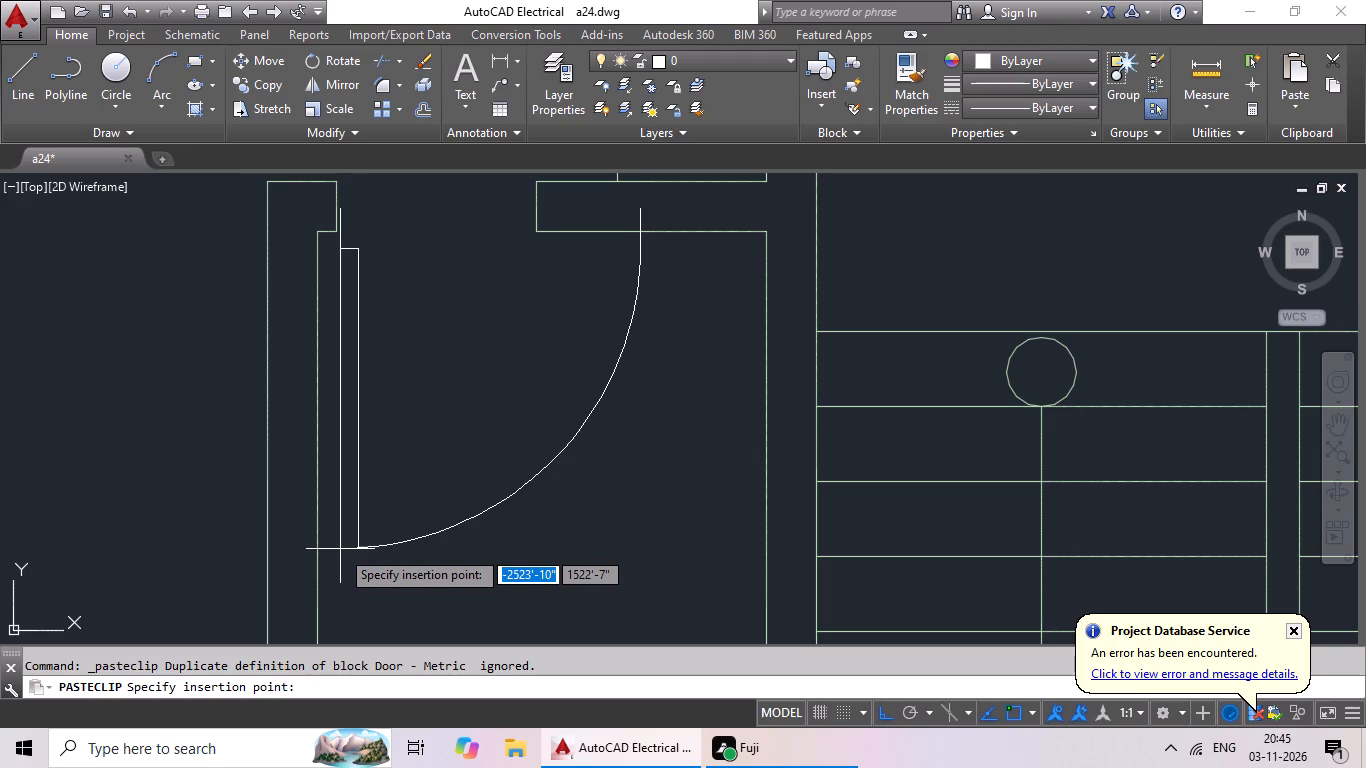
pyautogui.click(336, 549)
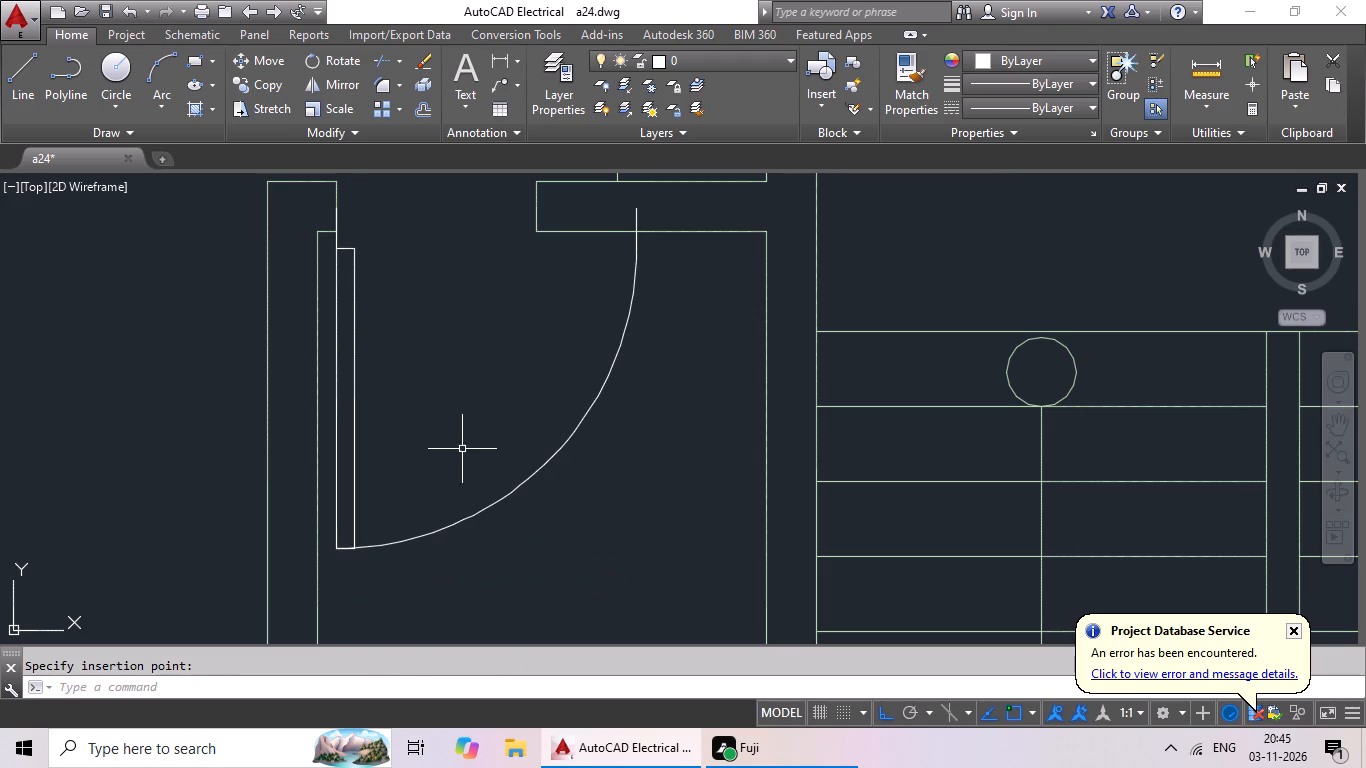
# Scale the pasted west narrow-room door by reference from its leaf-side end point to the opening's east jamb, 2'-0" wide.
pyautogui.moveTo(462, 448); pyautogui.dragTo(540, 566)
pyautogui.moveTo(597, 438); pyautogui.dragTo(446, 475)
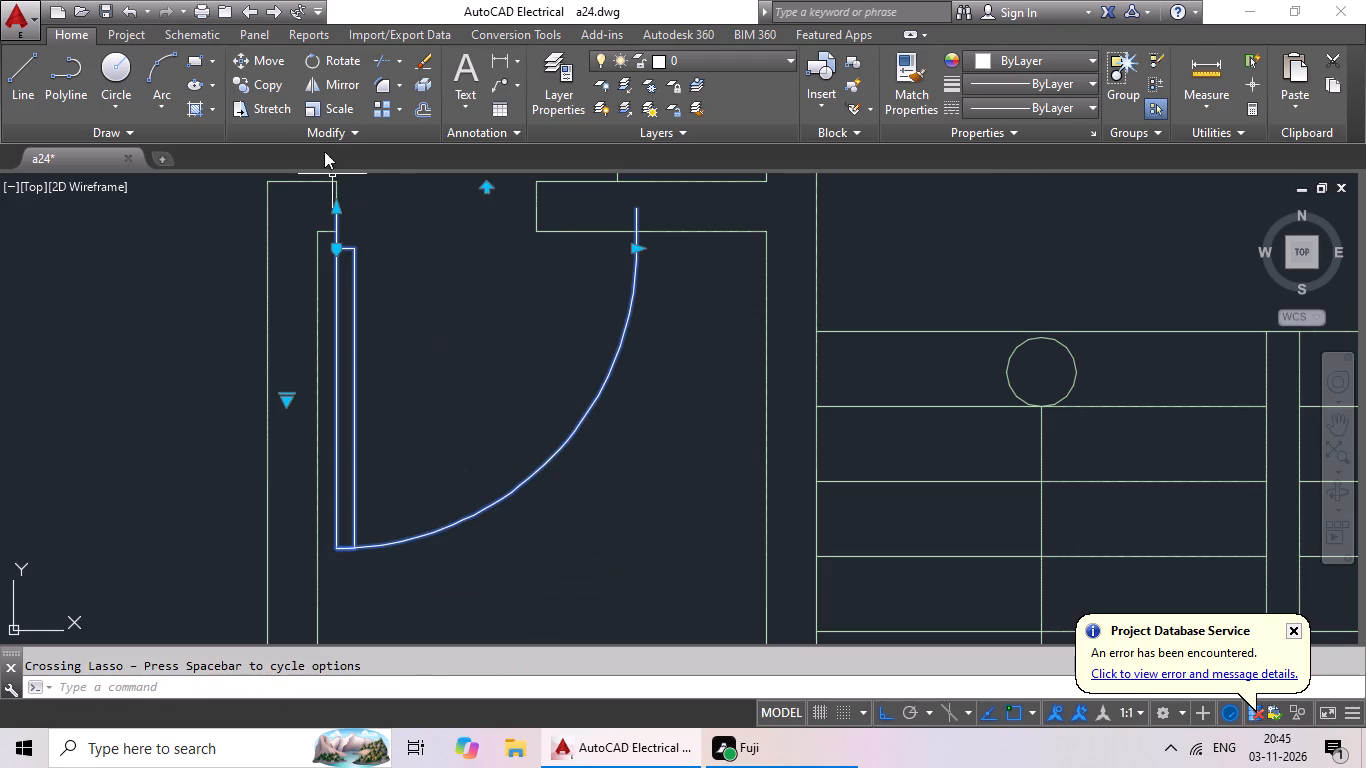
pyautogui.click(312, 108)
pyautogui.click(339, 204)
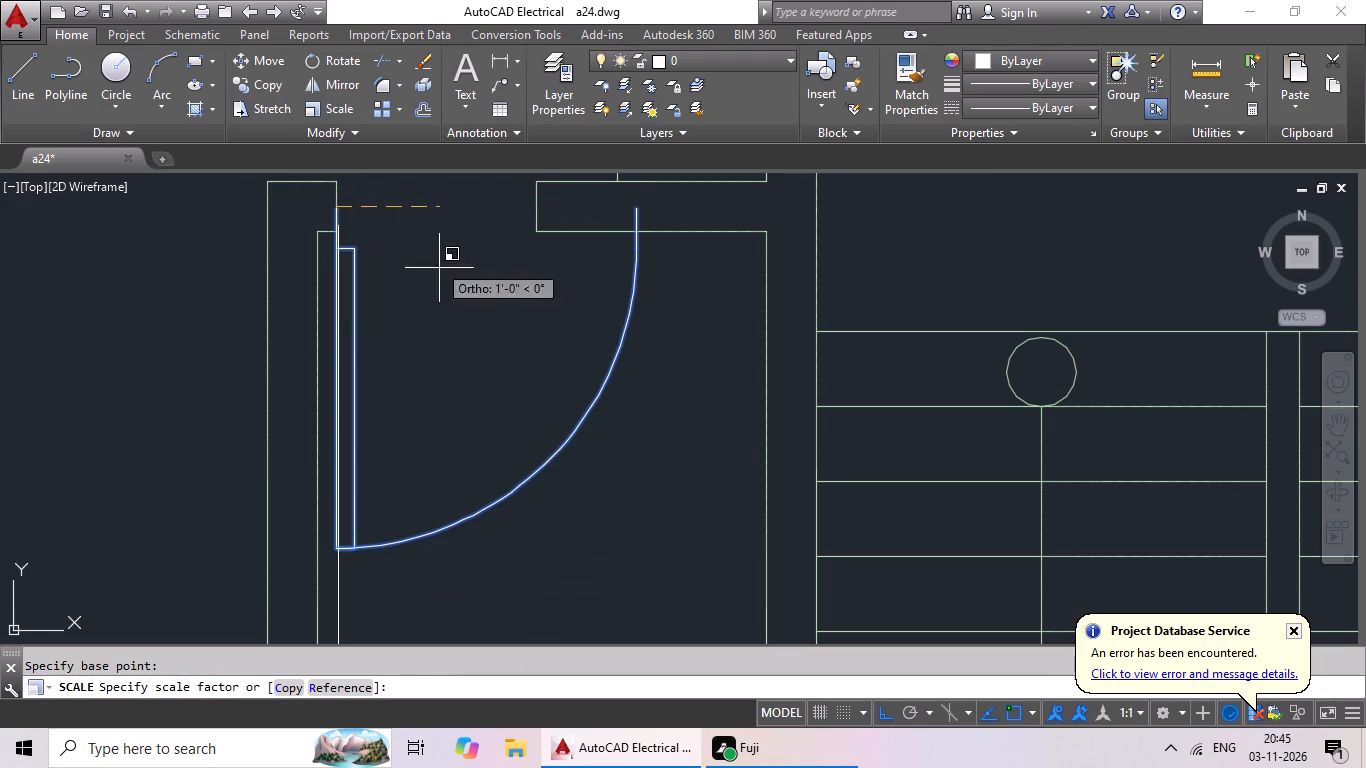
pyautogui.click(339, 694)
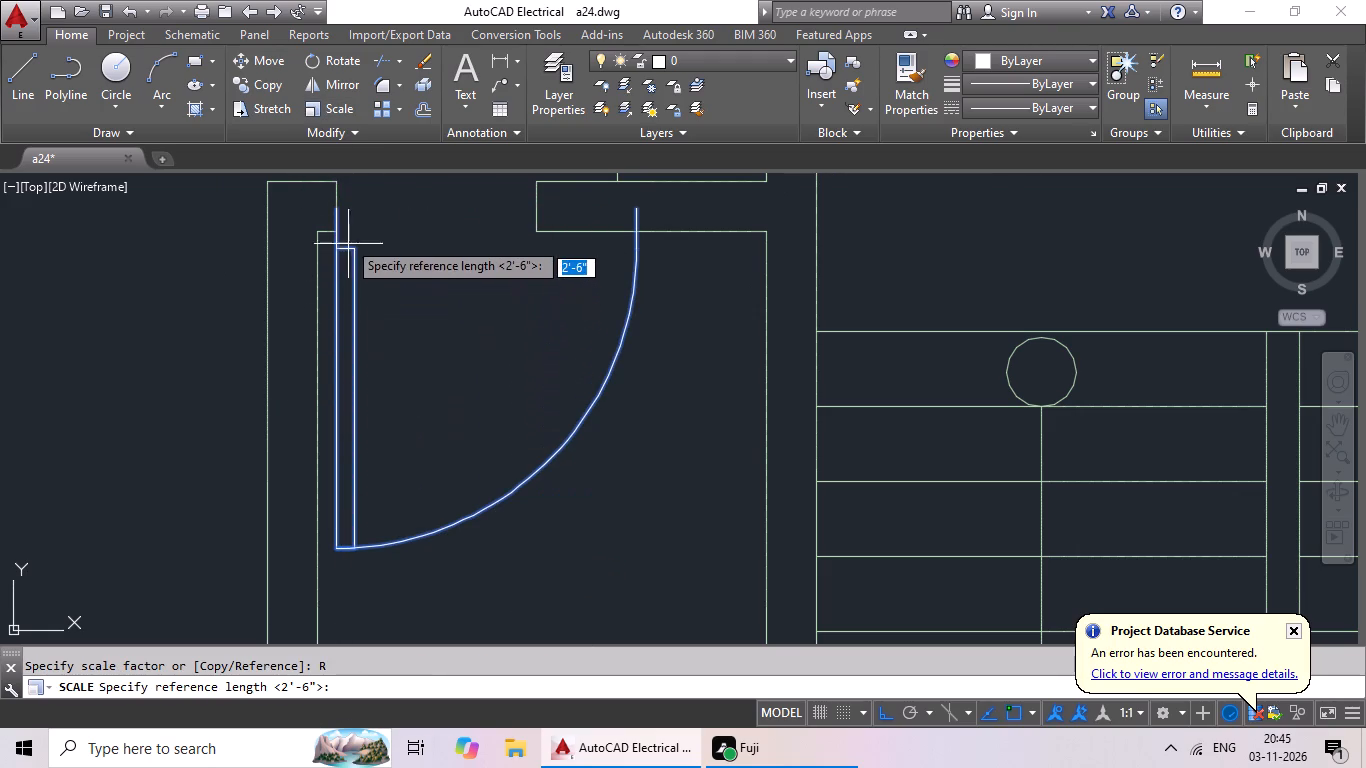
pyautogui.click(337, 212)
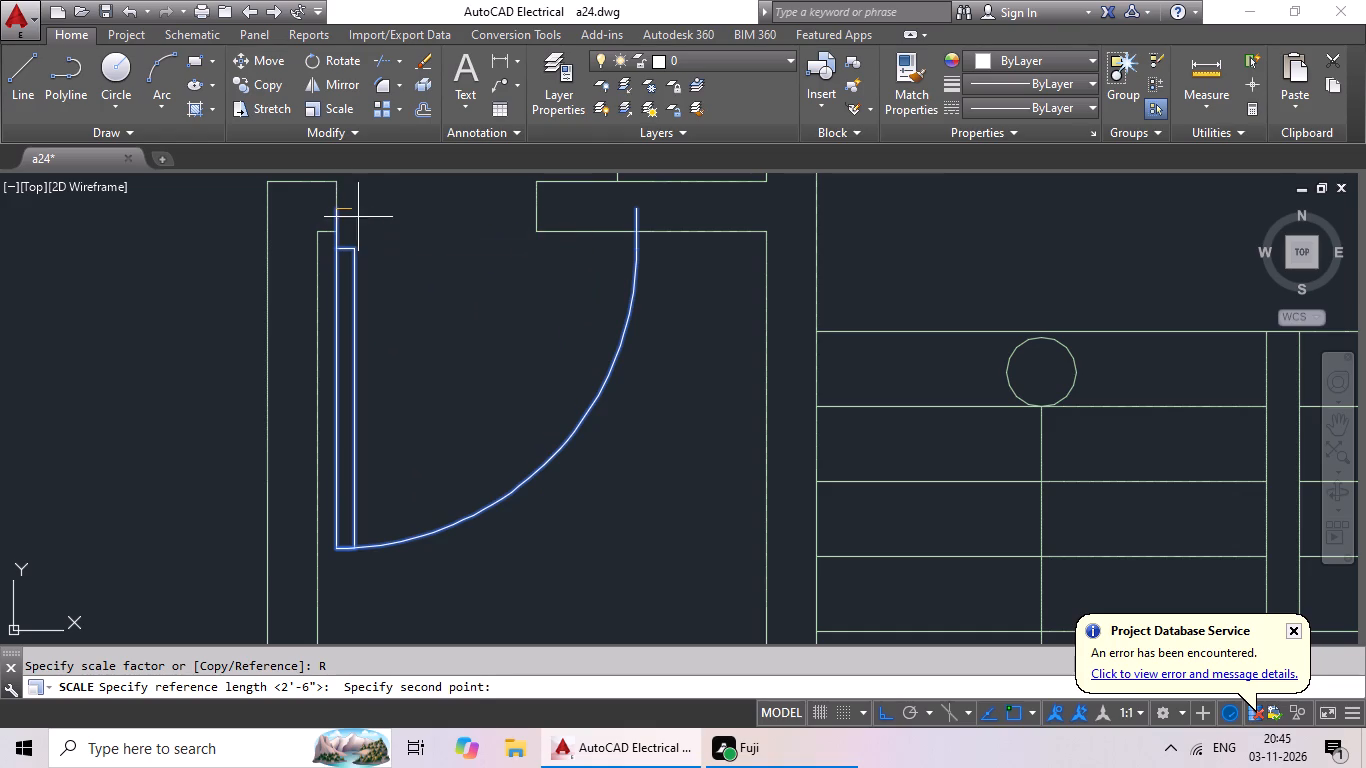
pyautogui.click(634, 214)
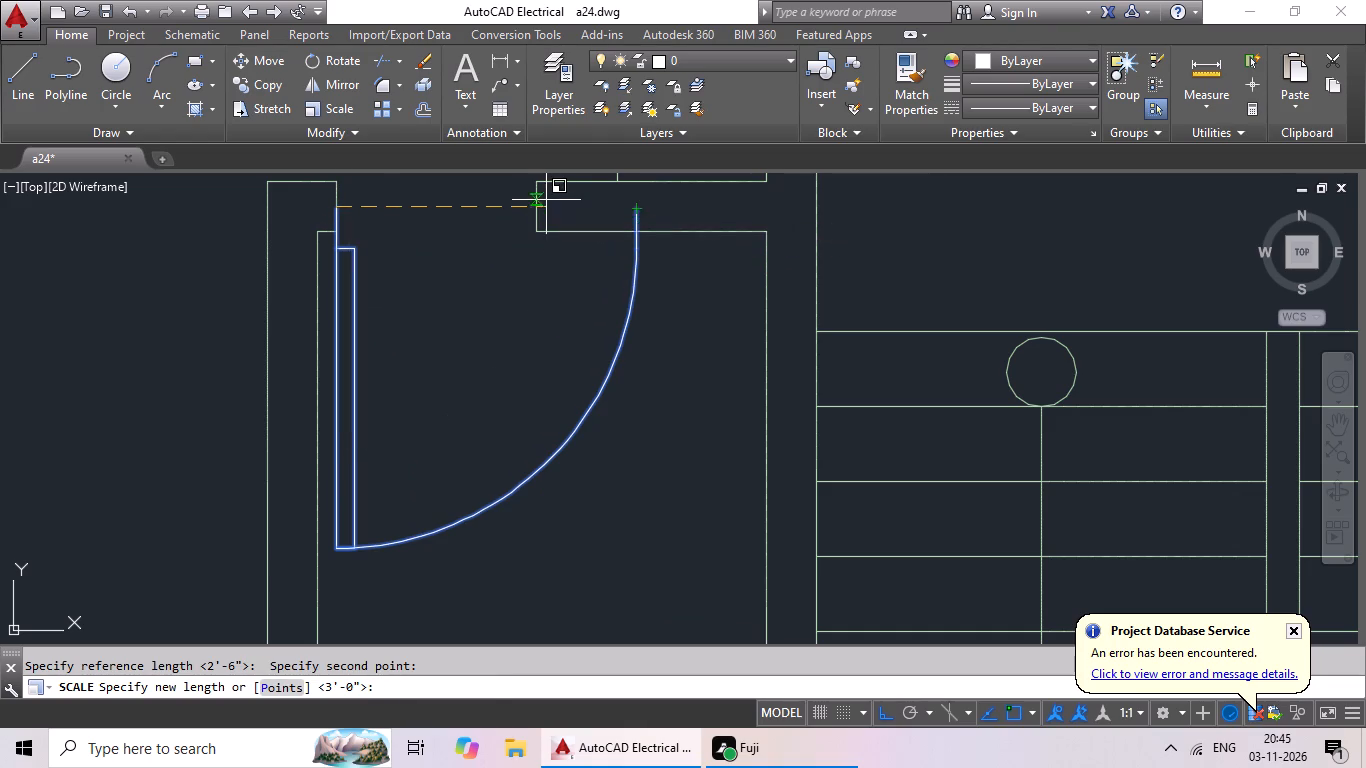
pyautogui.click(535, 205)
# Copy the southwest room door and paste it with its arc end on the west jamb of the narrow room's opening east of the stairs.
pyautogui.scroll(-3, 549, 232)
pyautogui.scroll(-1, 570, 377)
pyautogui.moveTo(570, 377); pyautogui.dragTo(369, 450, button='middle')
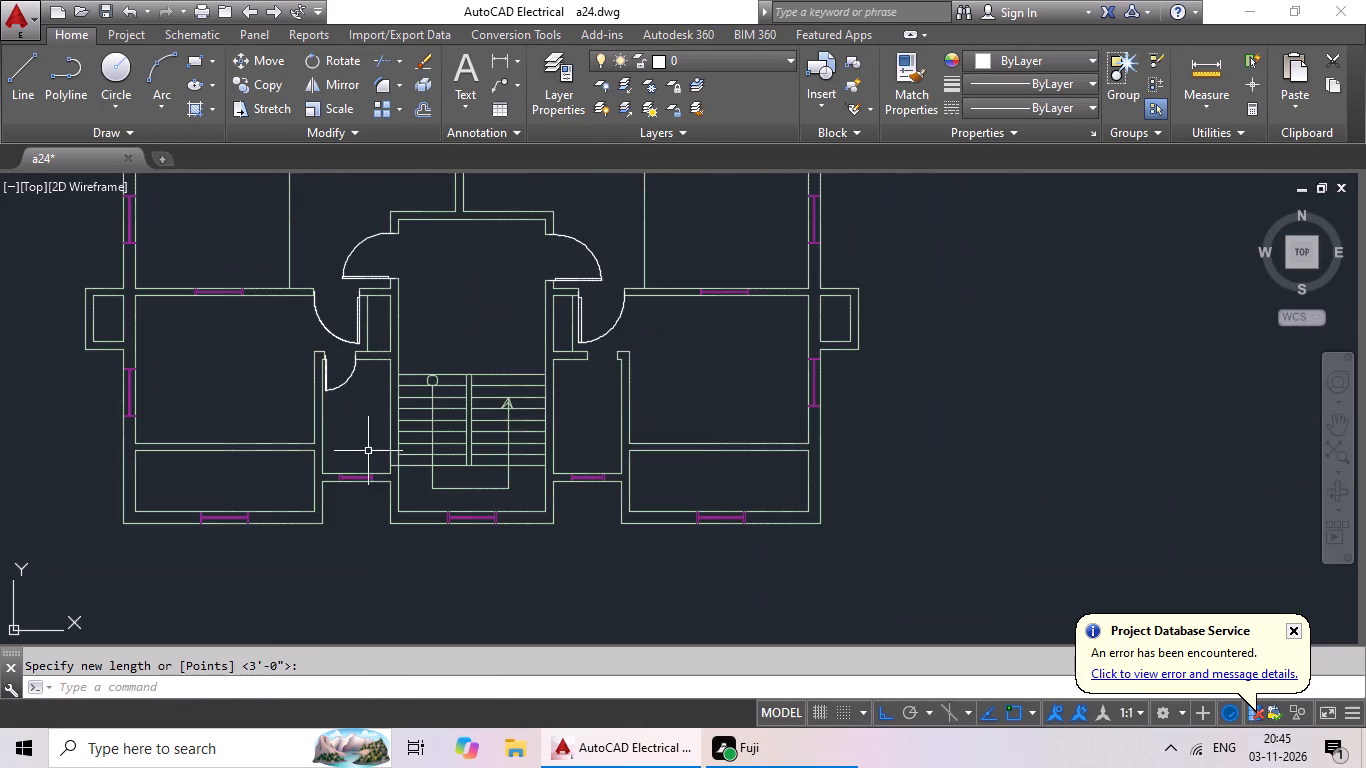
pyautogui.click(335, 339)
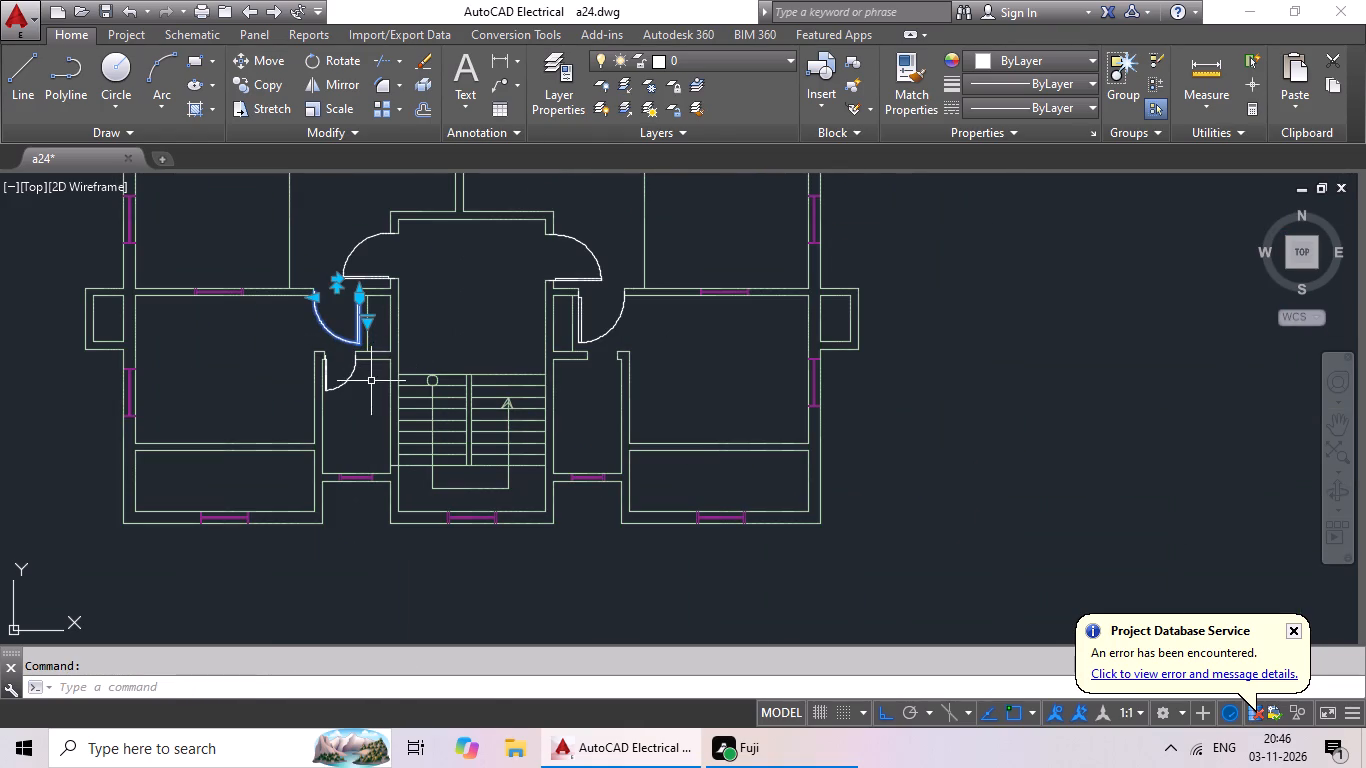
pyautogui.hotkey('ctrl', 'c')
pyautogui.hotkey('ctrl', 'v')
pyautogui.scroll(3, 632, 375)
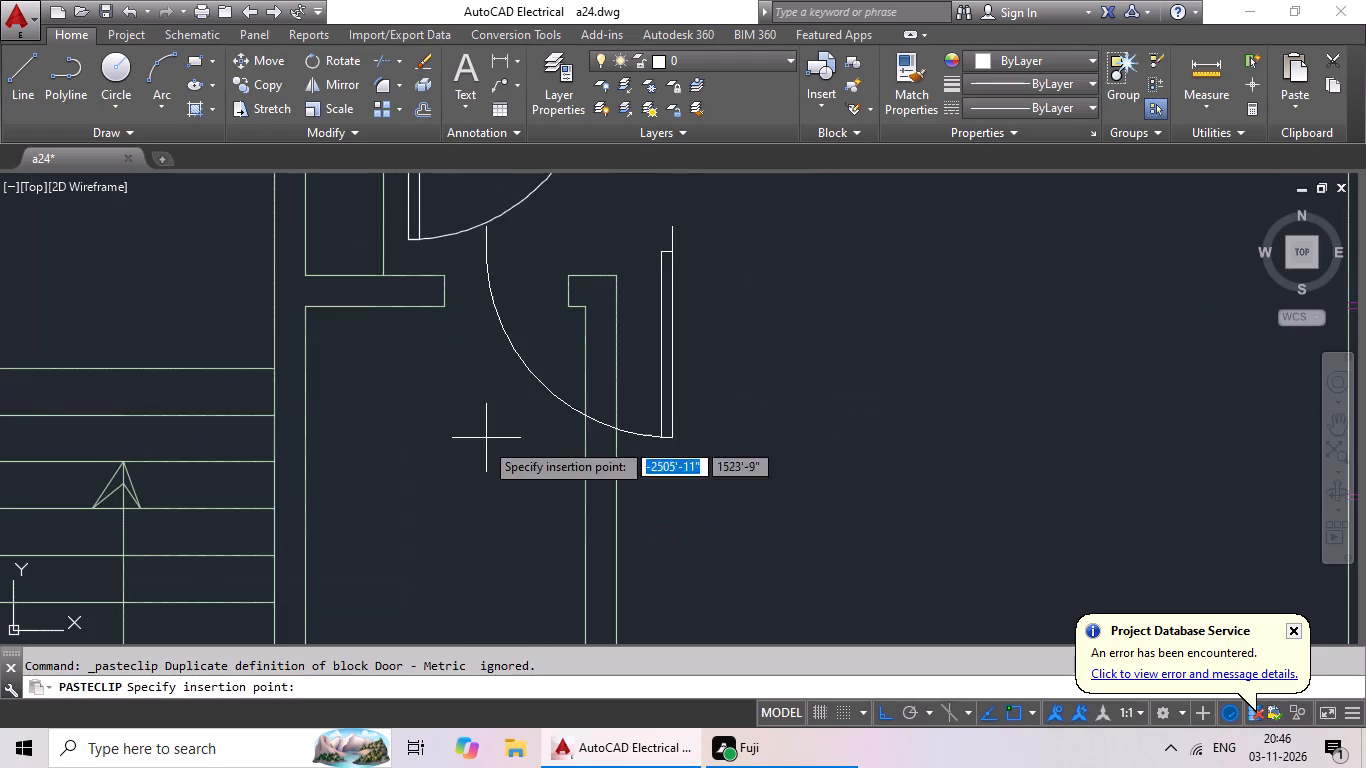
pyautogui.scroll(-1, 466, 470)
pyautogui.scroll(2, 450, 482)
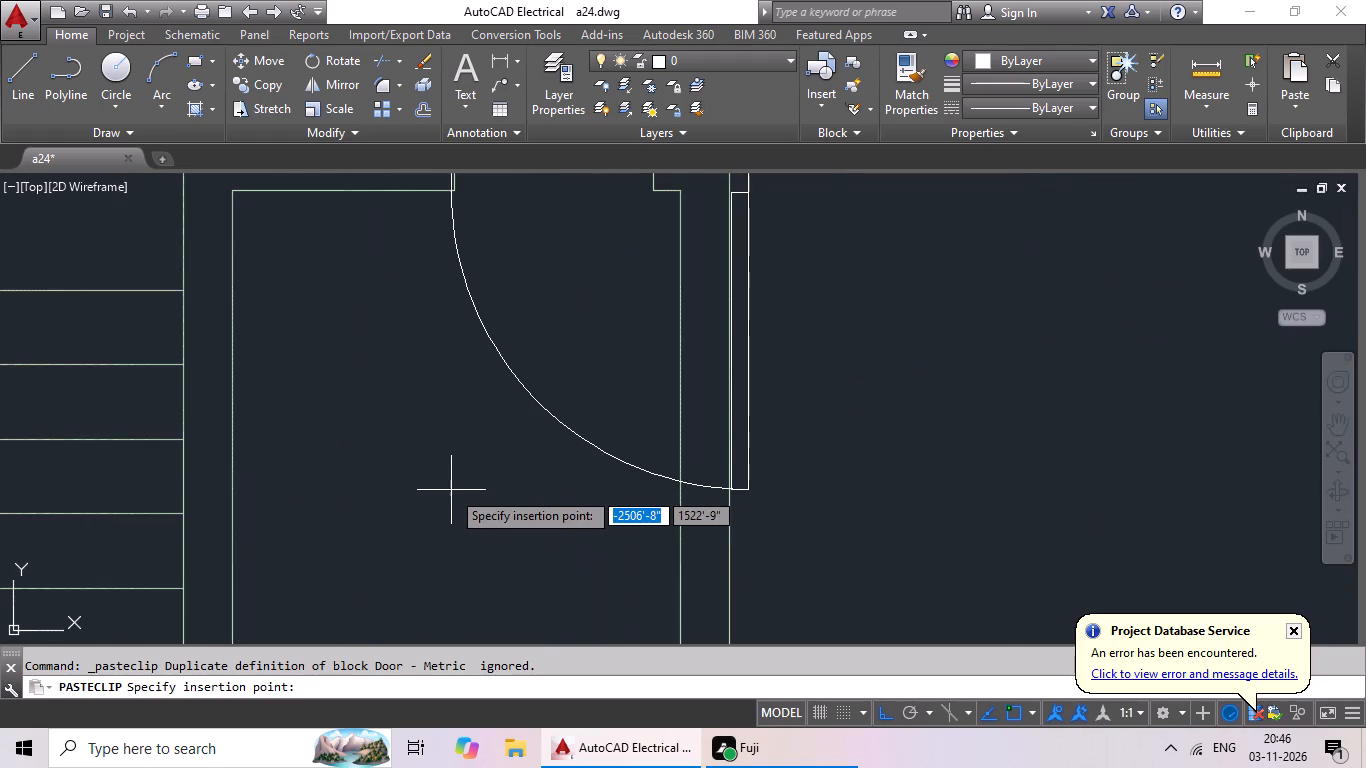
pyautogui.scroll(-1, 451, 499)
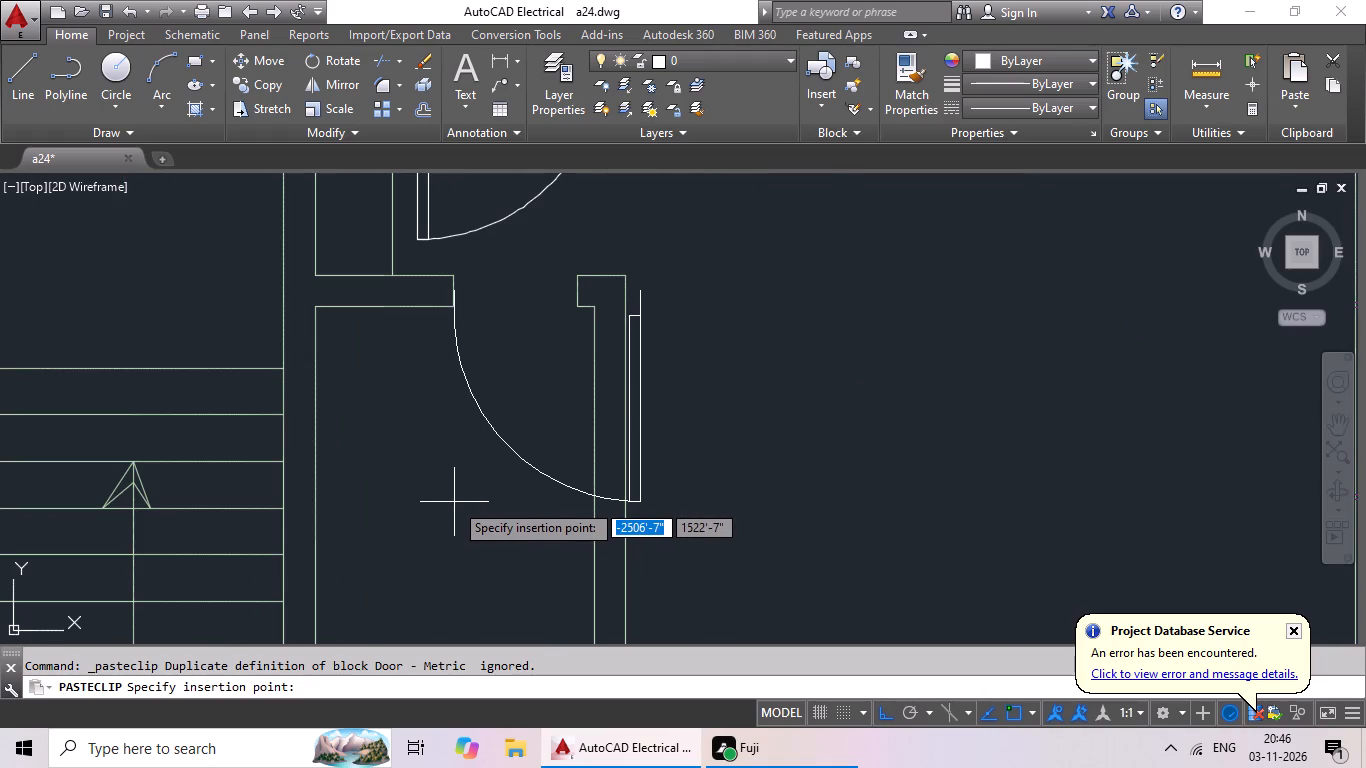
pyautogui.click(453, 503)
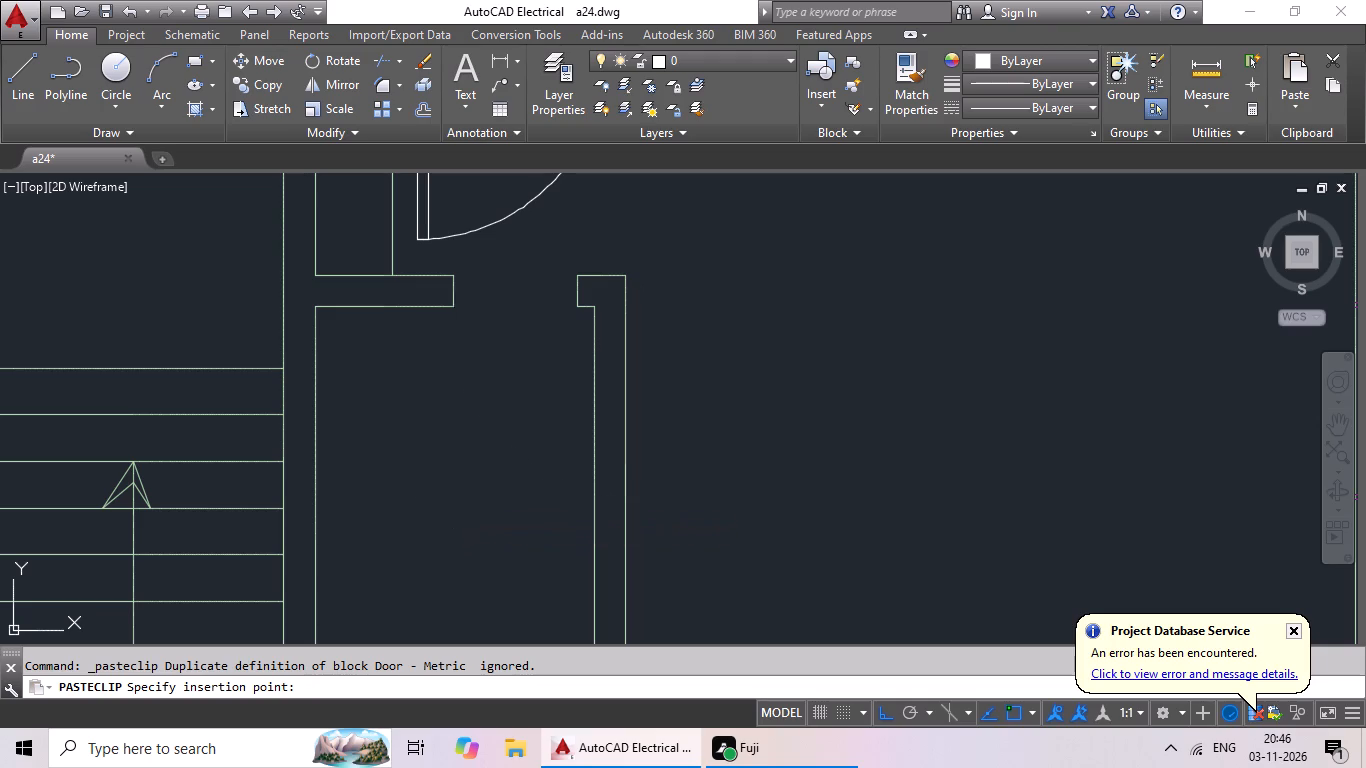
# Scale the pasted east narrow-room door by reference from its arc end point so its leaf meets the opening's east jamb, 2'-0" wide.
pyautogui.moveTo(734, 414); pyautogui.dragTo(630, 493)
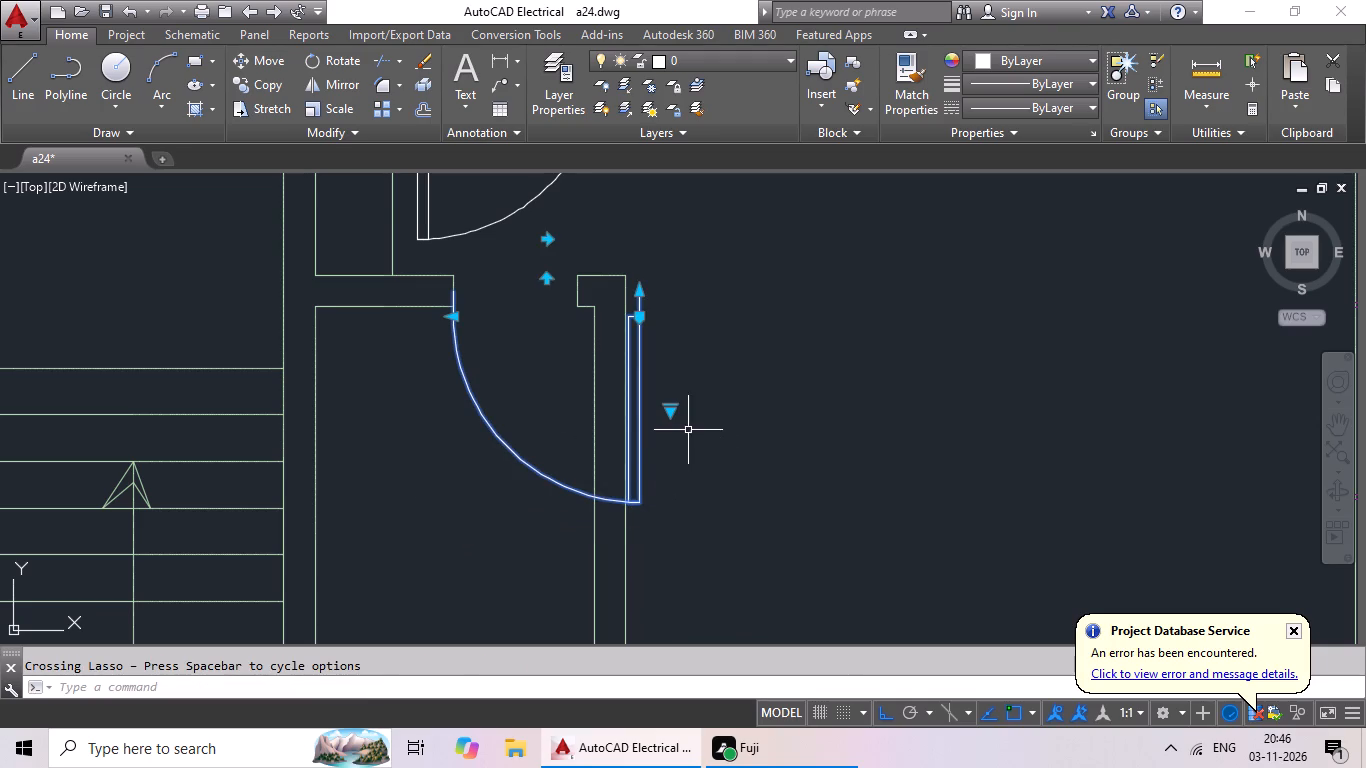
pyautogui.click(331, 105)
pyautogui.scroll(3, 475, 286)
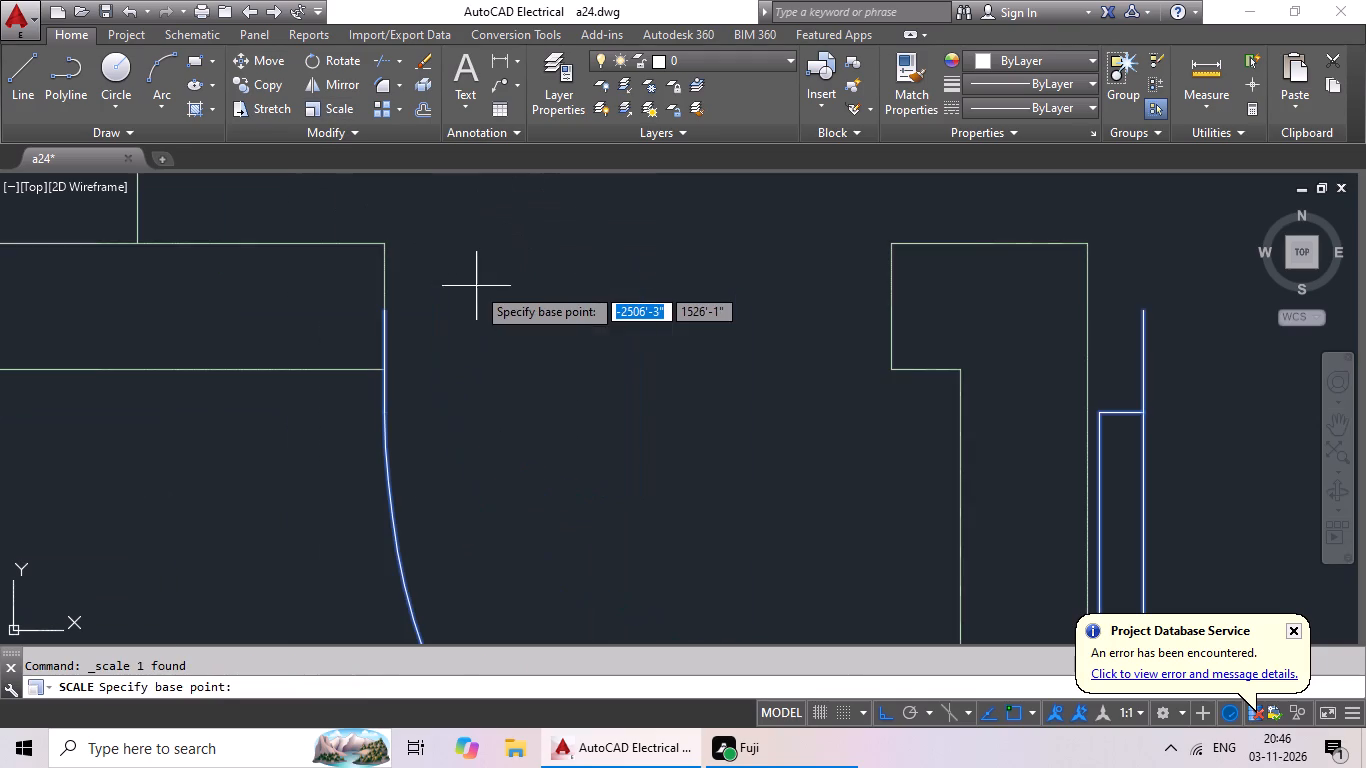
pyautogui.click(387, 307)
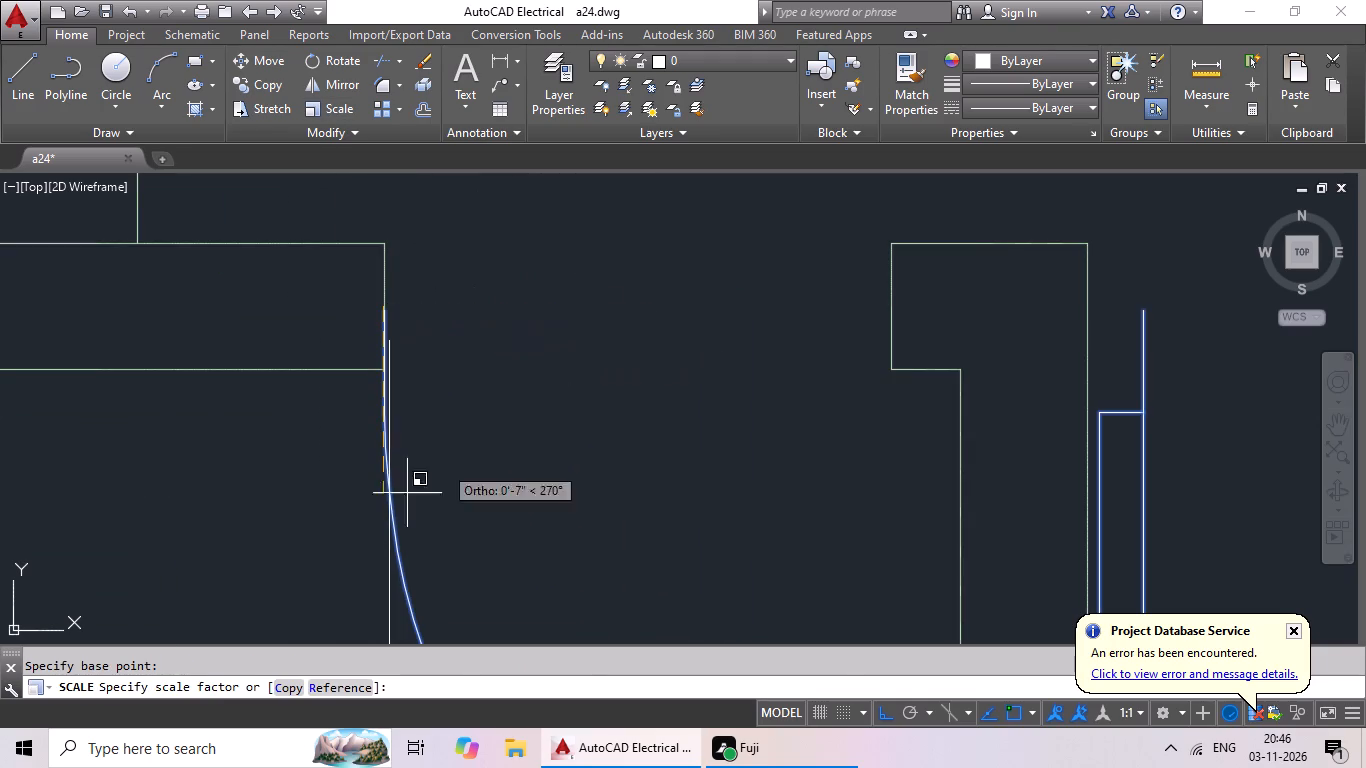
pyautogui.click(337, 682)
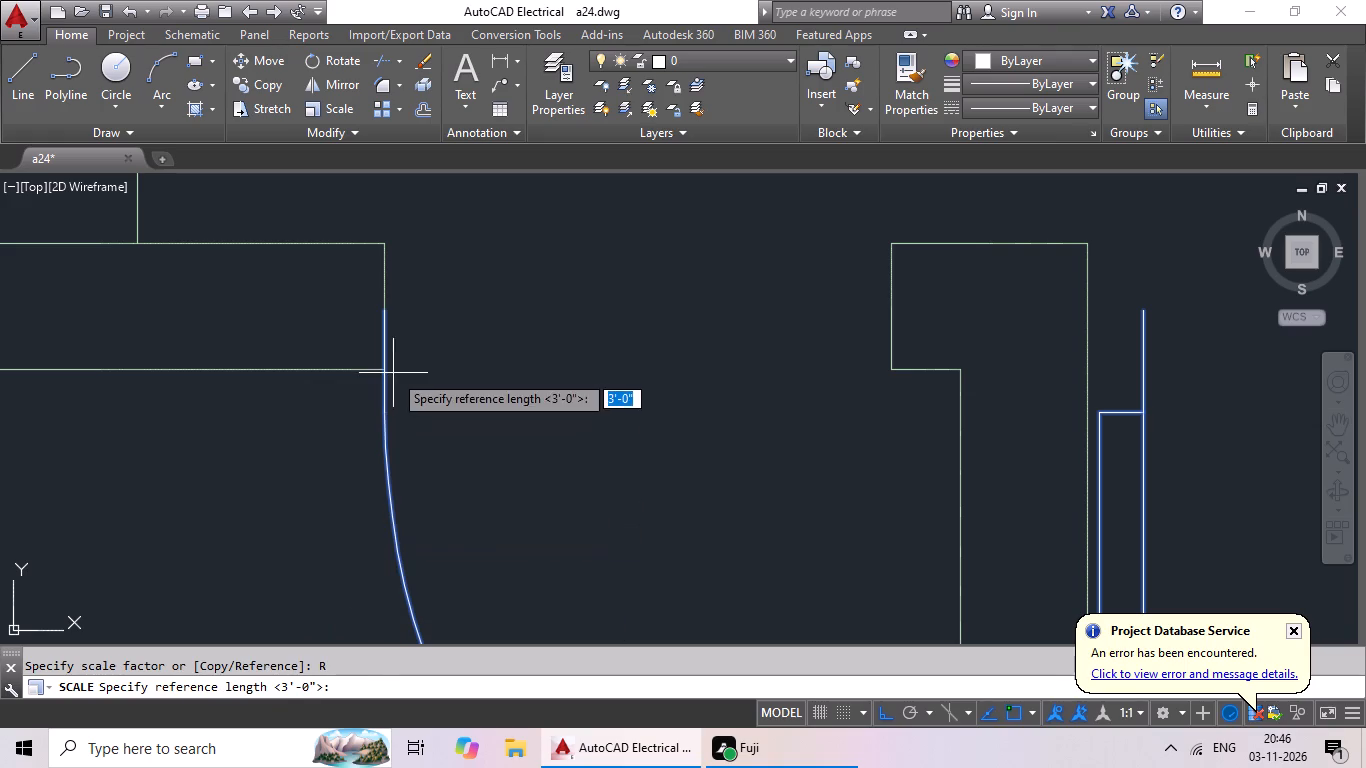
pyautogui.click(383, 308)
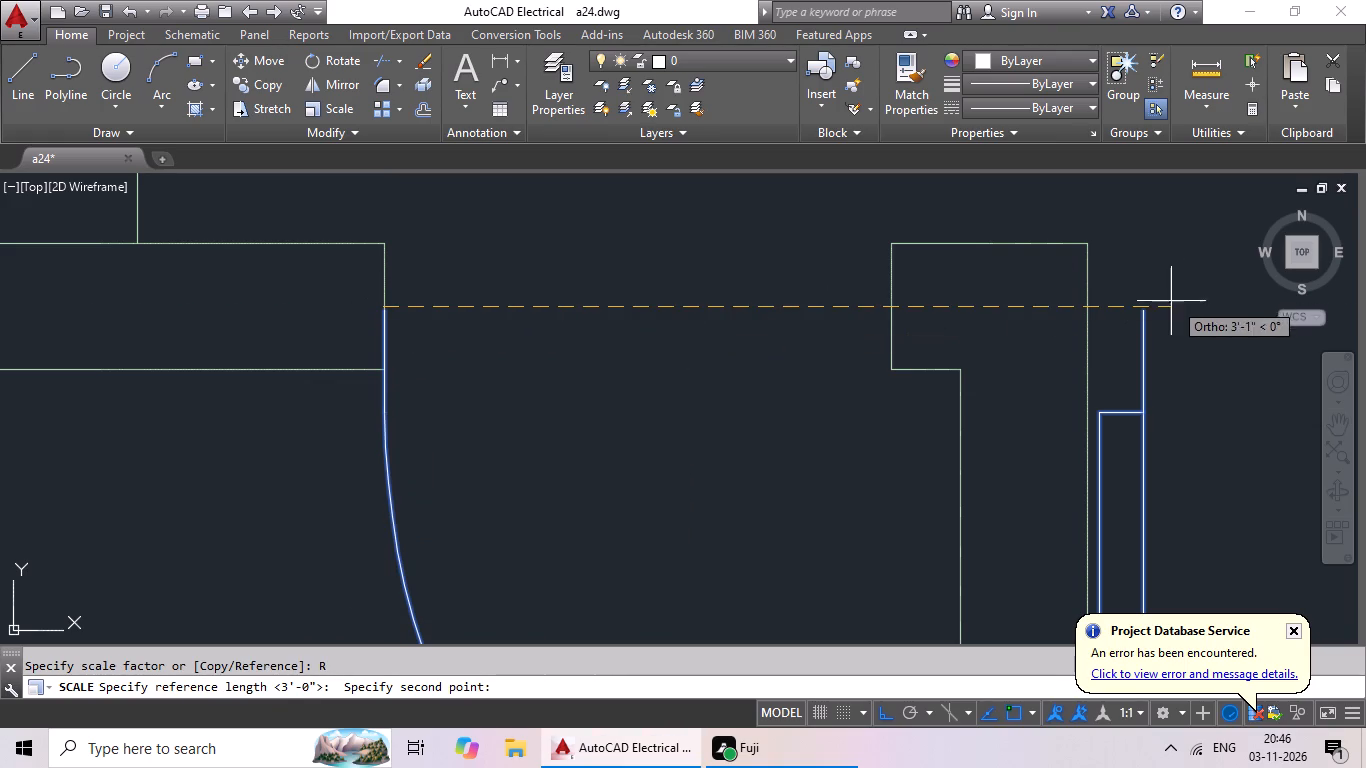
pyautogui.click(1142, 312)
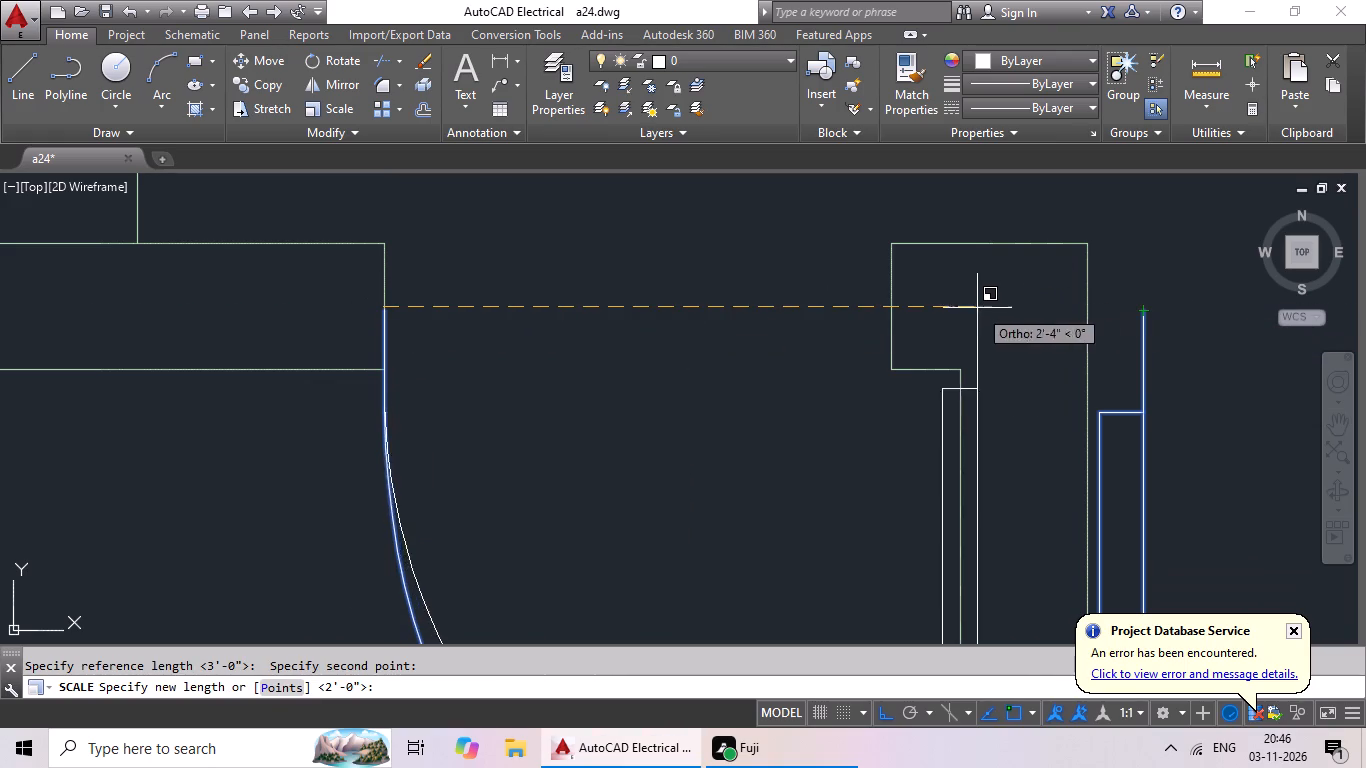
pyautogui.click(887, 314)
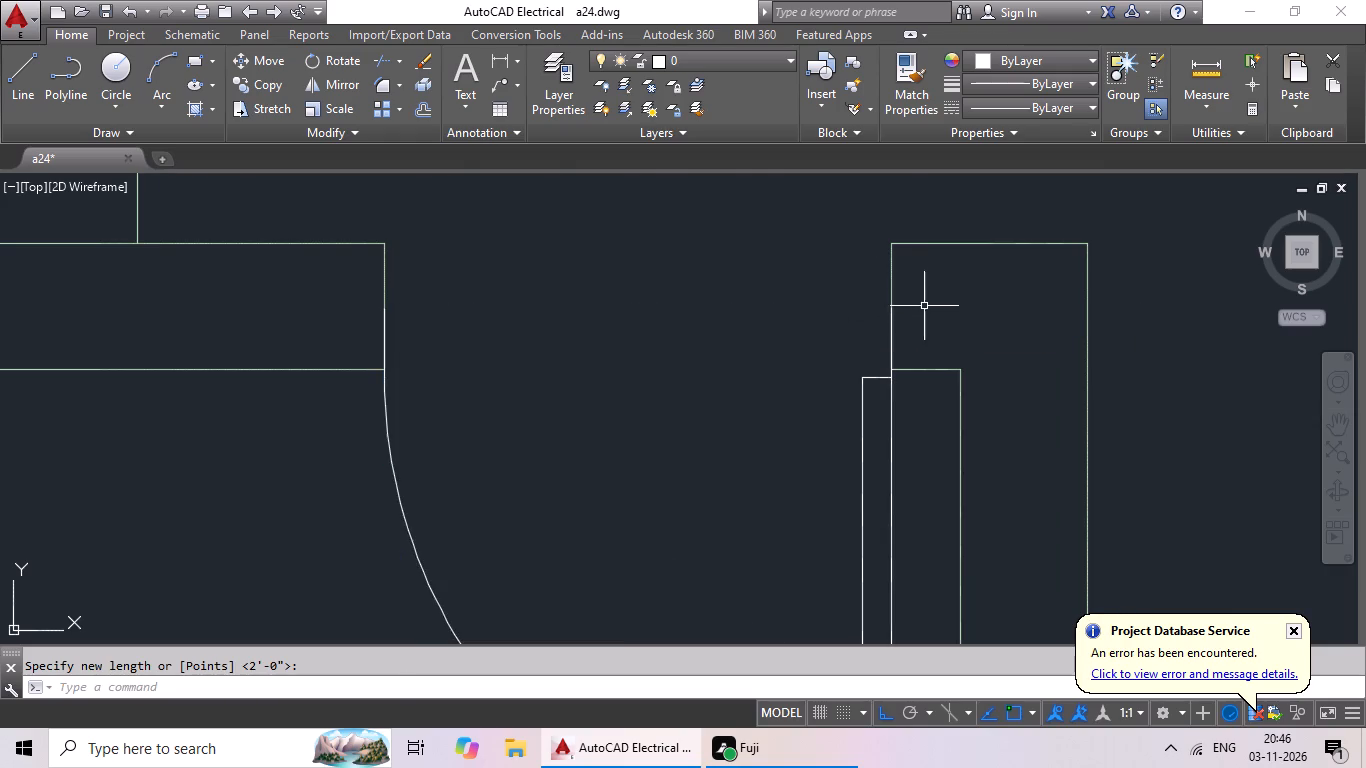
# Look over the whole floor plan to check the doors placed in the wall openings.
pyautogui.scroll(-6, 924, 306)
pyautogui.moveTo(965, 317); pyautogui.dragTo(810, 381, button='middle')
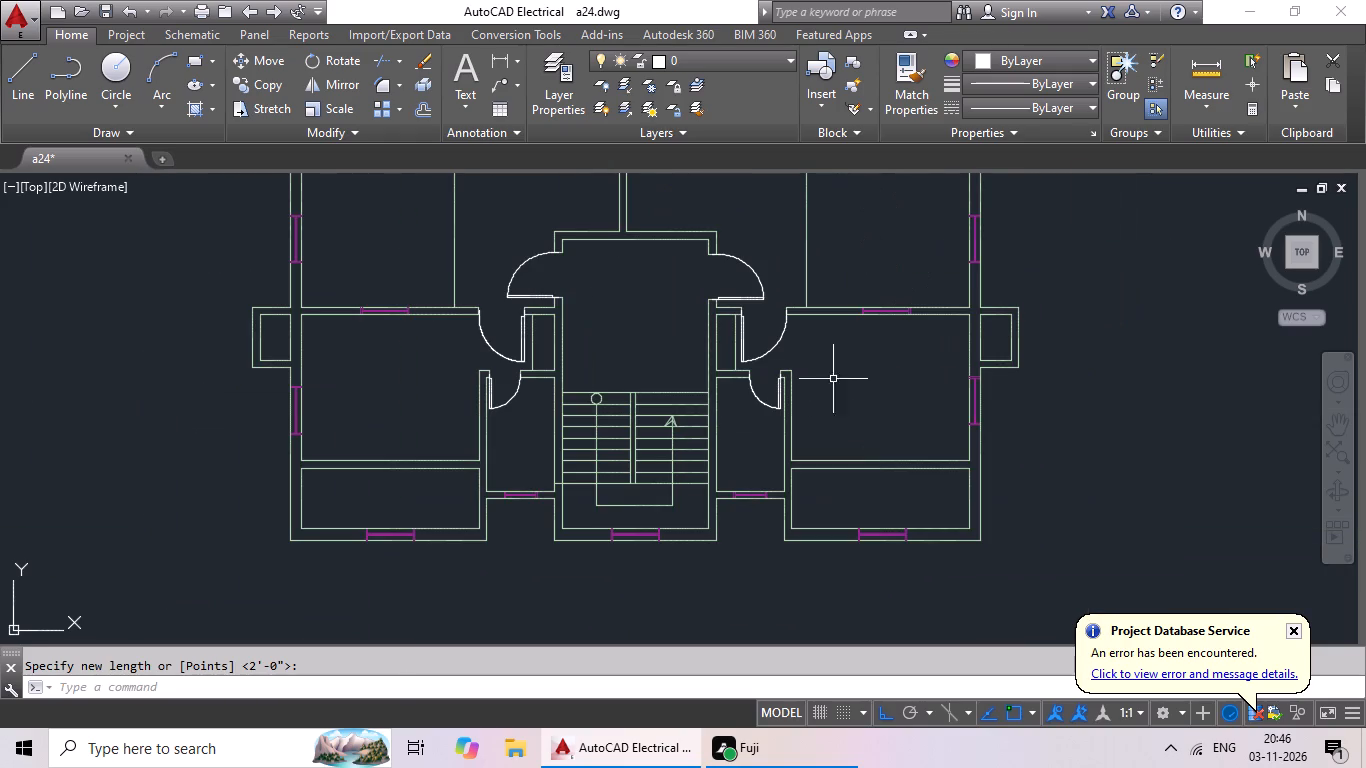
pyautogui.moveTo(877, 416); pyautogui.dragTo(759, 484, button='middle')
pyautogui.scroll(-1, 770, 408)
pyautogui.moveTo(769, 410); pyautogui.dragTo(724, 482, button='middle')
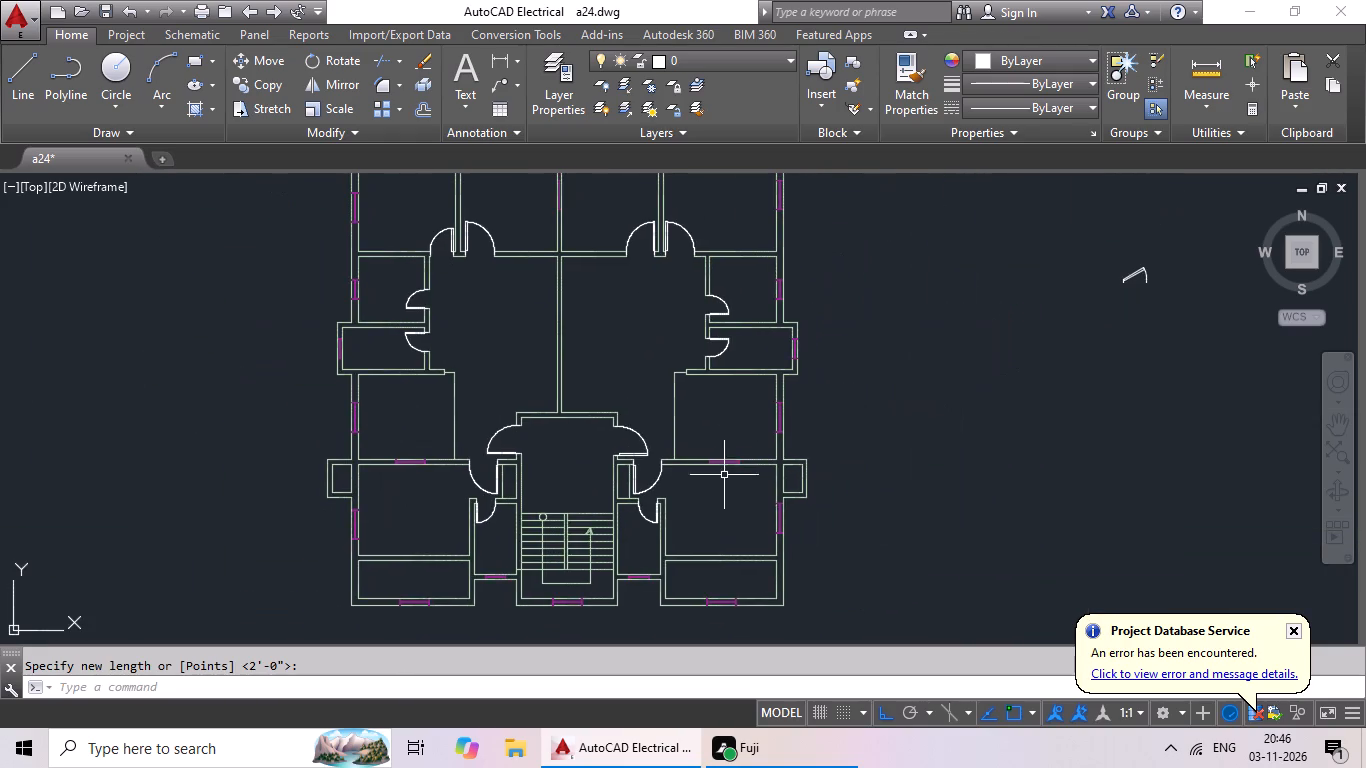
pyautogui.moveTo(722, 426); pyautogui.dragTo(708, 498, button='middle')
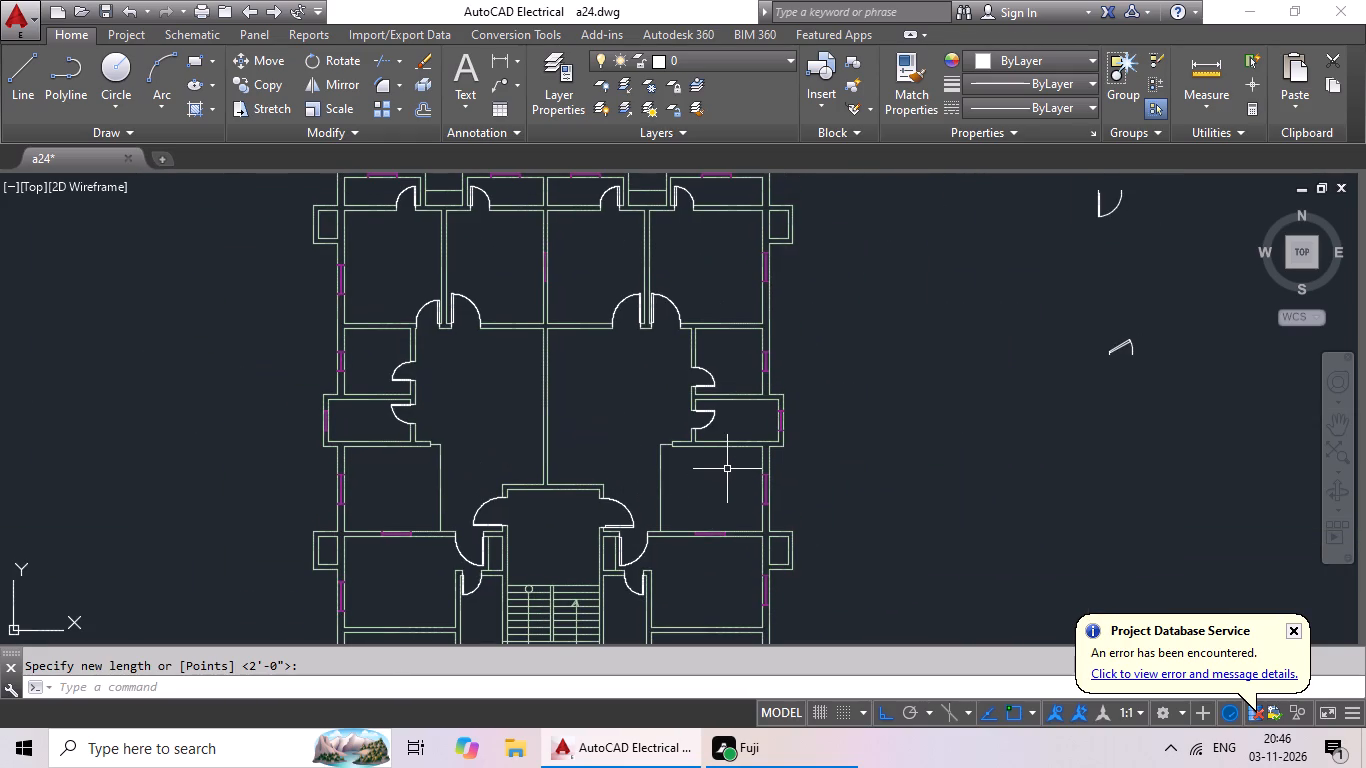
pyautogui.scroll(-1, 756, 496)
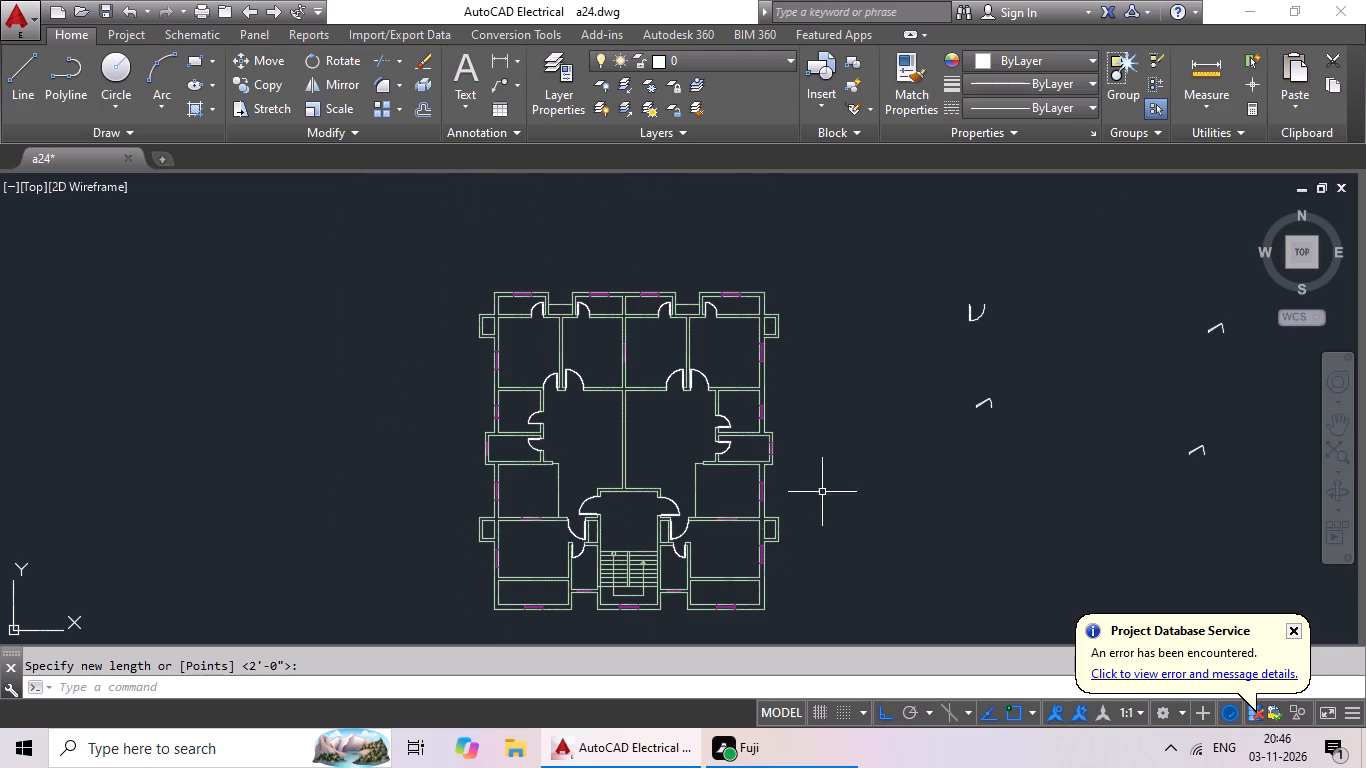
# Delete the four spare door blocks lying in the empty area east of the floor plan.
pyautogui.moveTo(849, 485); pyautogui.dragTo(739, 484, button='middle')
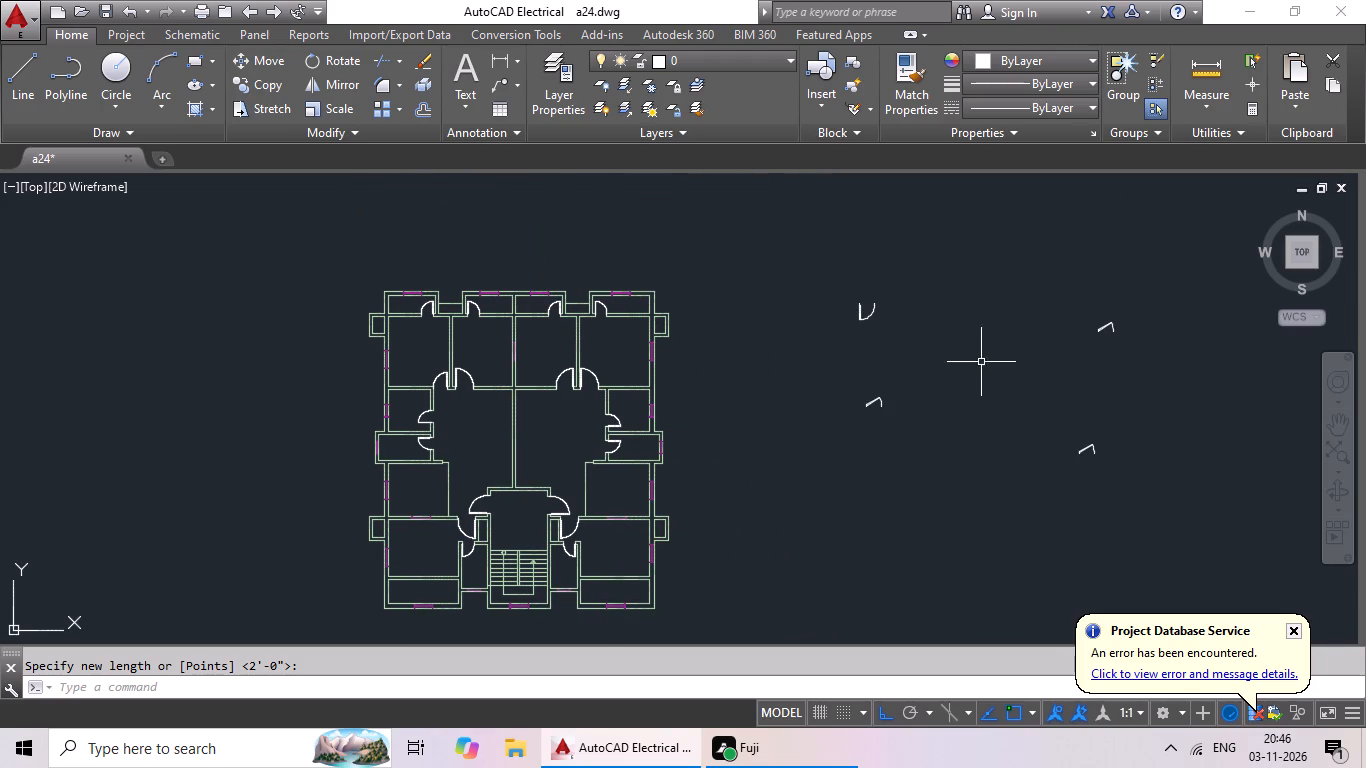
pyautogui.moveTo(993, 351); pyautogui.dragTo(823, 363, button='middle')
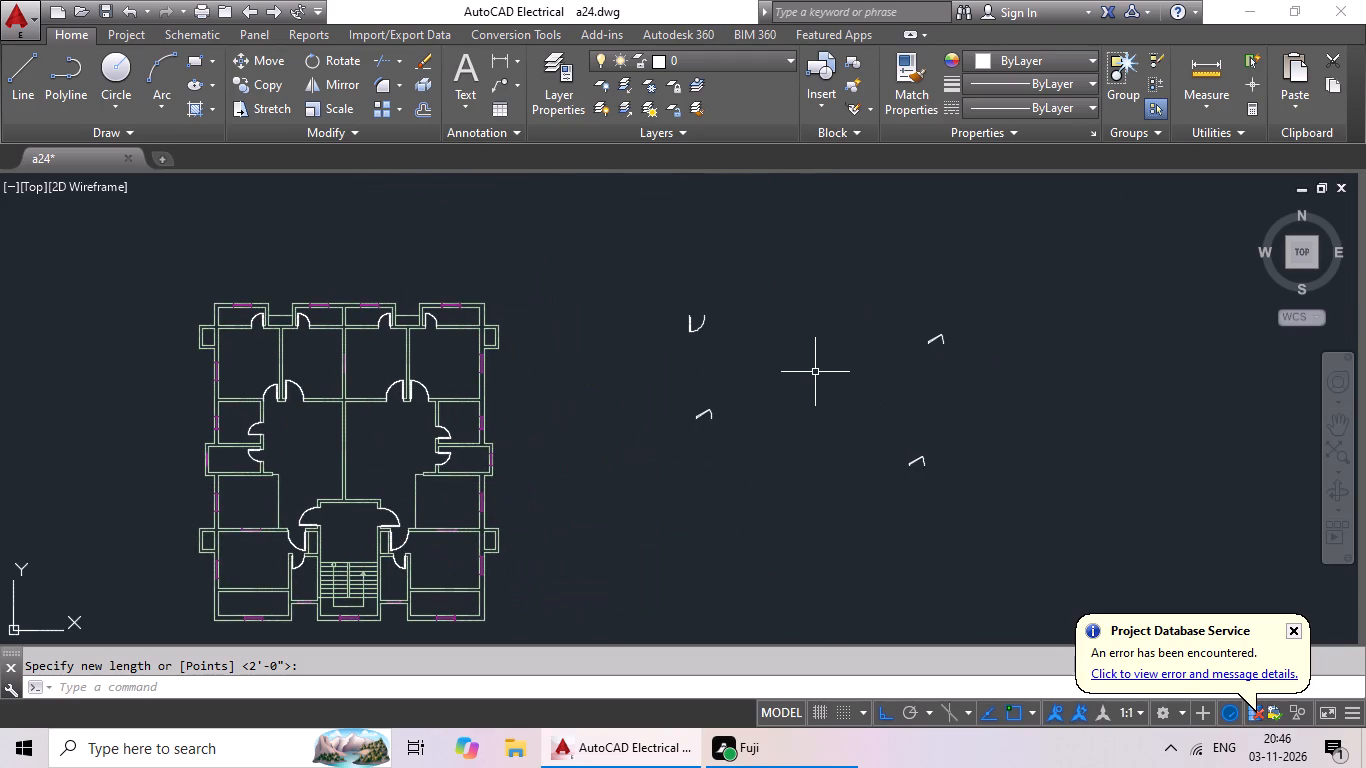
pyautogui.moveTo(901, 296); pyautogui.dragTo(901, 295)
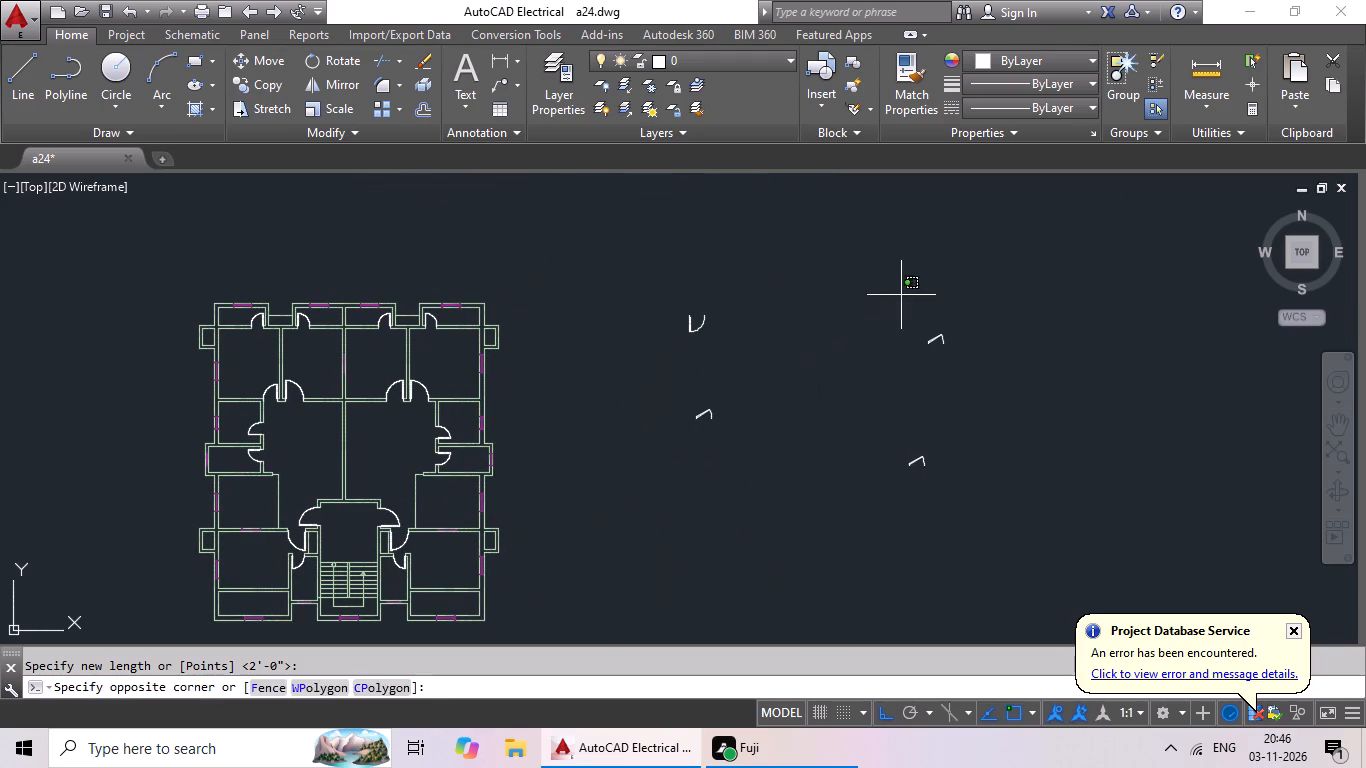
pyautogui.moveTo(901, 295); pyautogui.dragTo(960, 415)
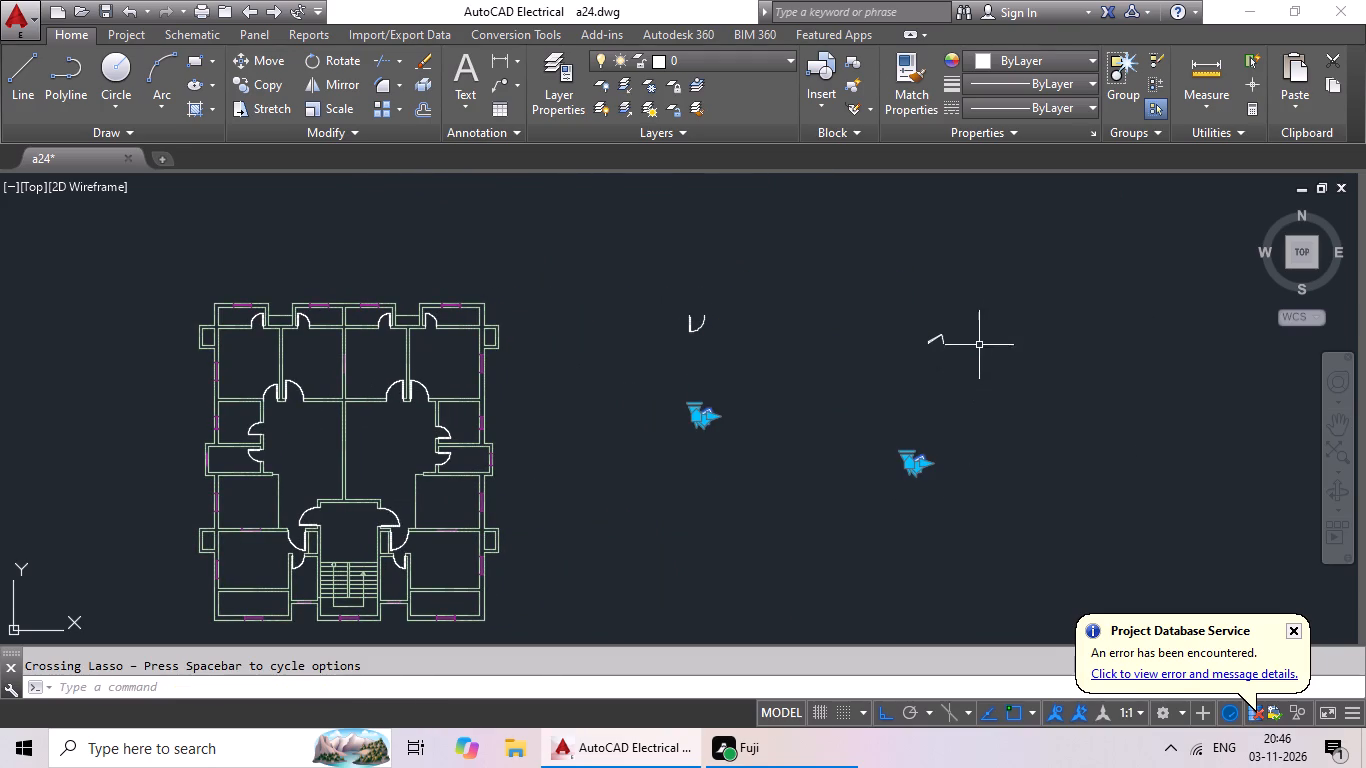
pyautogui.moveTo(985, 313); pyautogui.dragTo(935, 452)
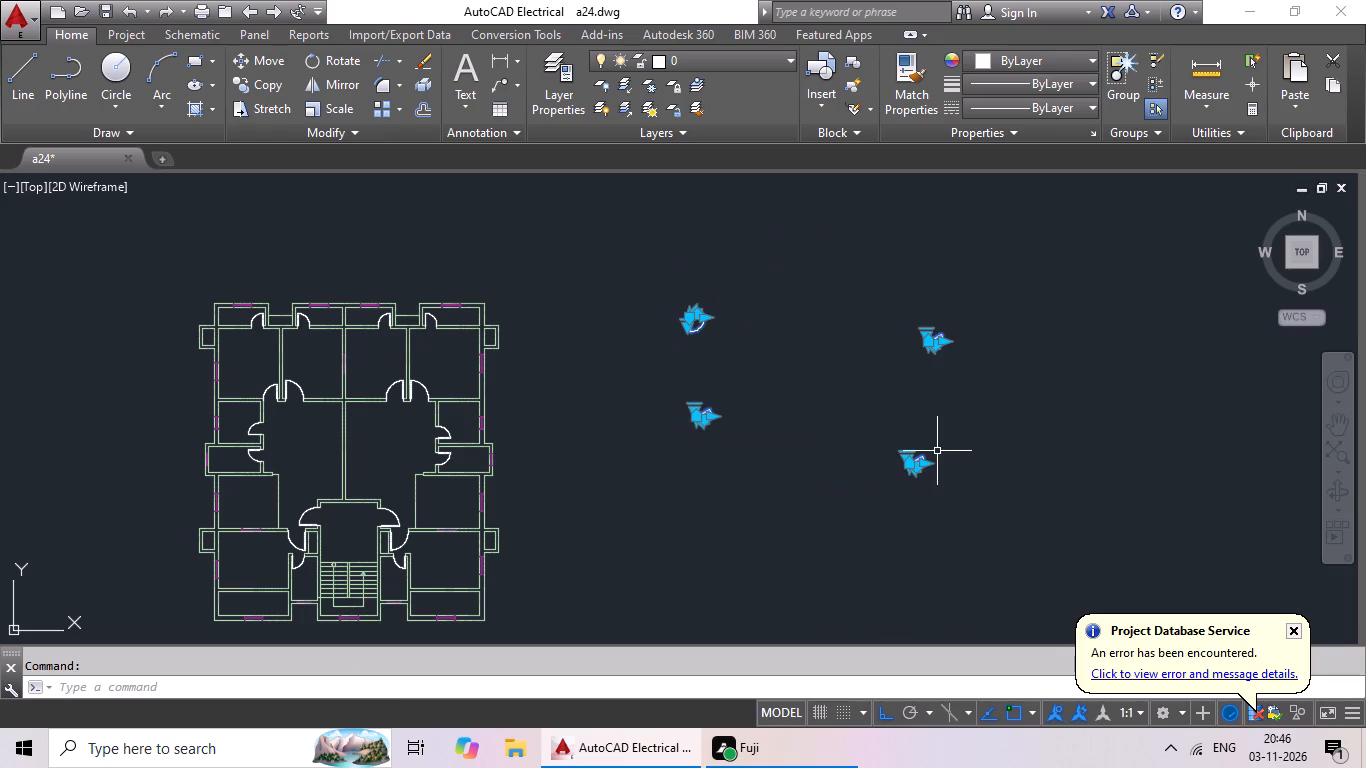
pyautogui.press('Delete')
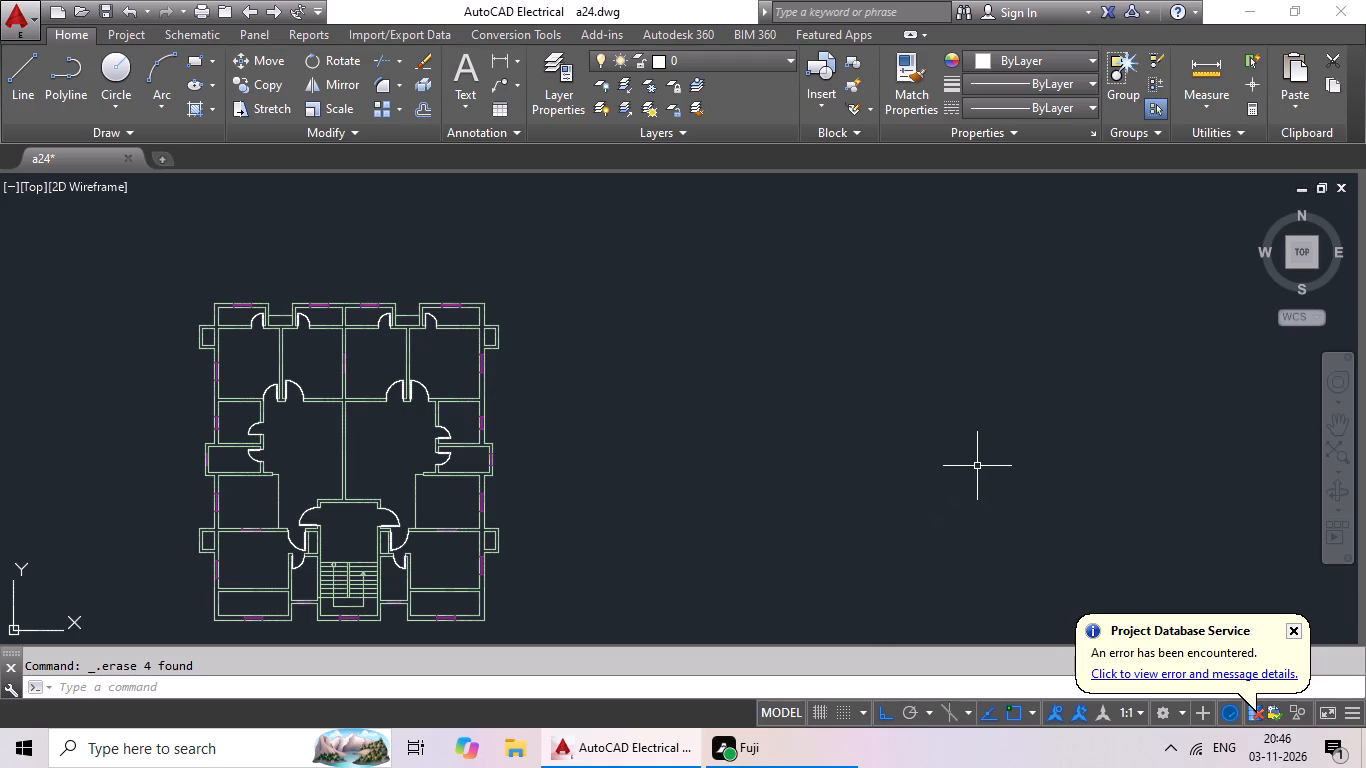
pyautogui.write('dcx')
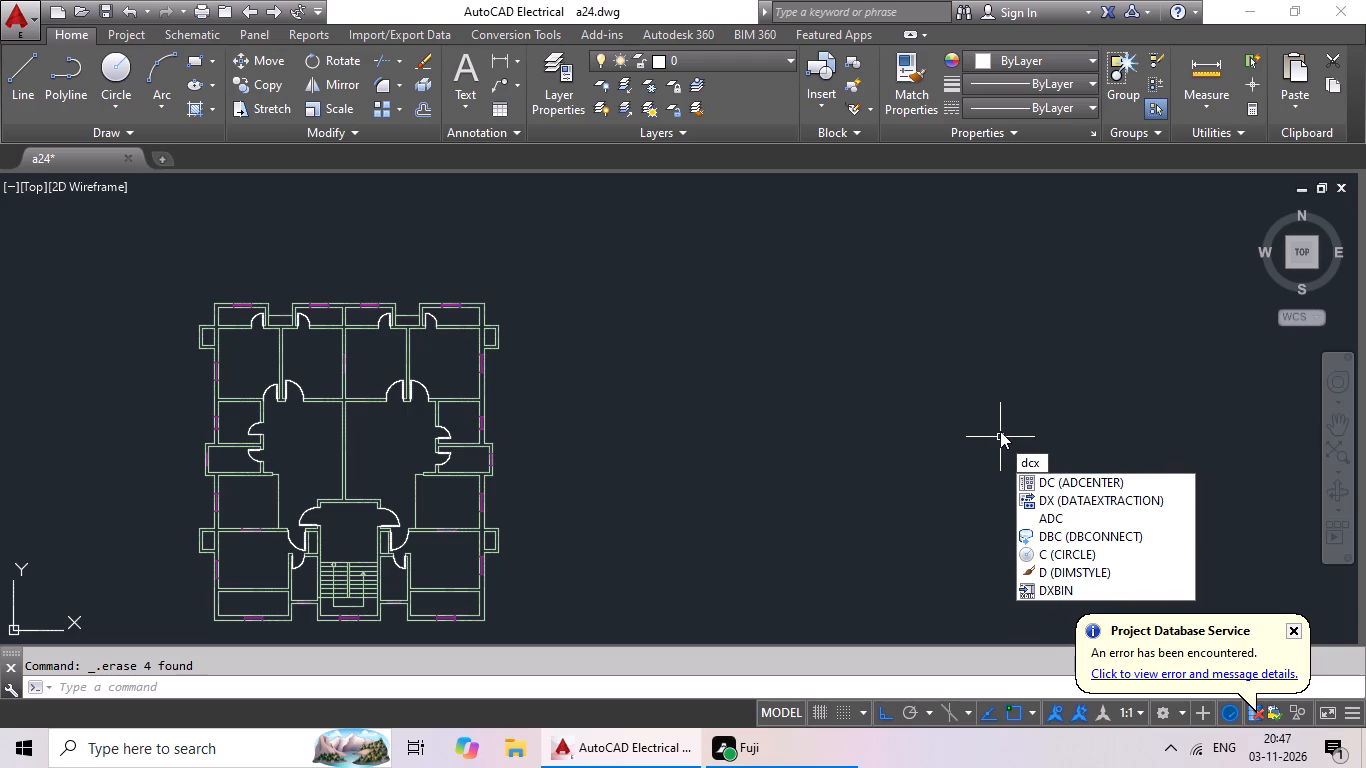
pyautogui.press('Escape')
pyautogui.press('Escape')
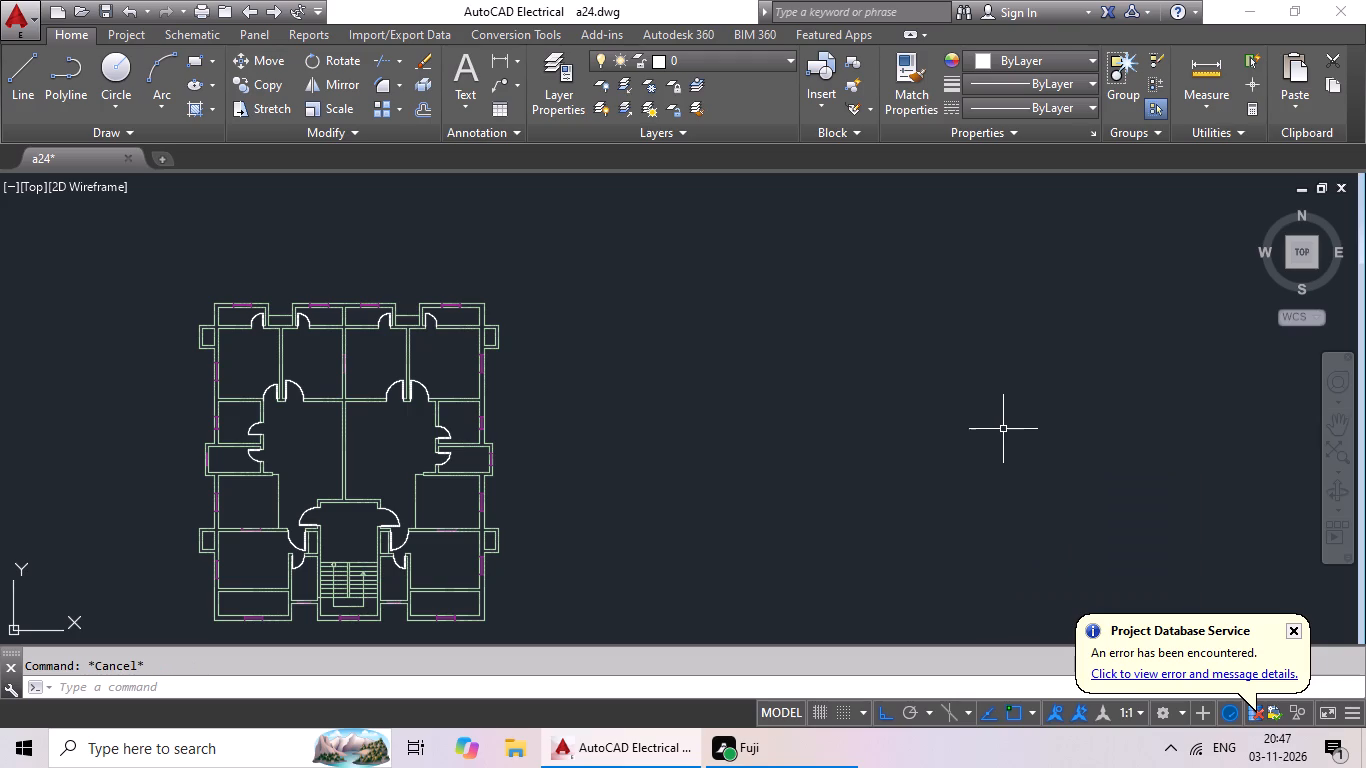
# Insert the Bed - Queen block from DesignCenter's Home - Space Planner drawing at scale 1 in the empty area east of the plan.
pyautogui.press('d')
pyautogui.write('c')
pyautogui.press('space')
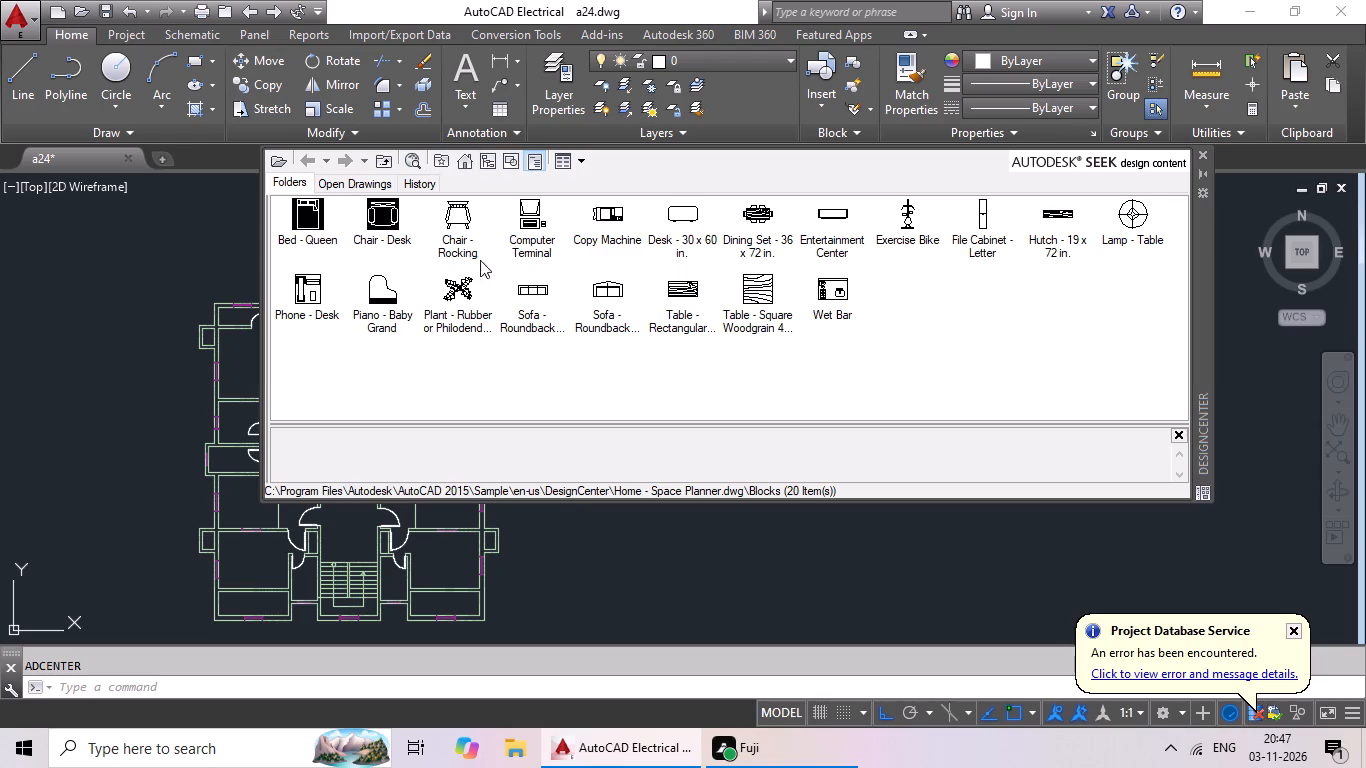
pyautogui.doubleClick(311, 232)
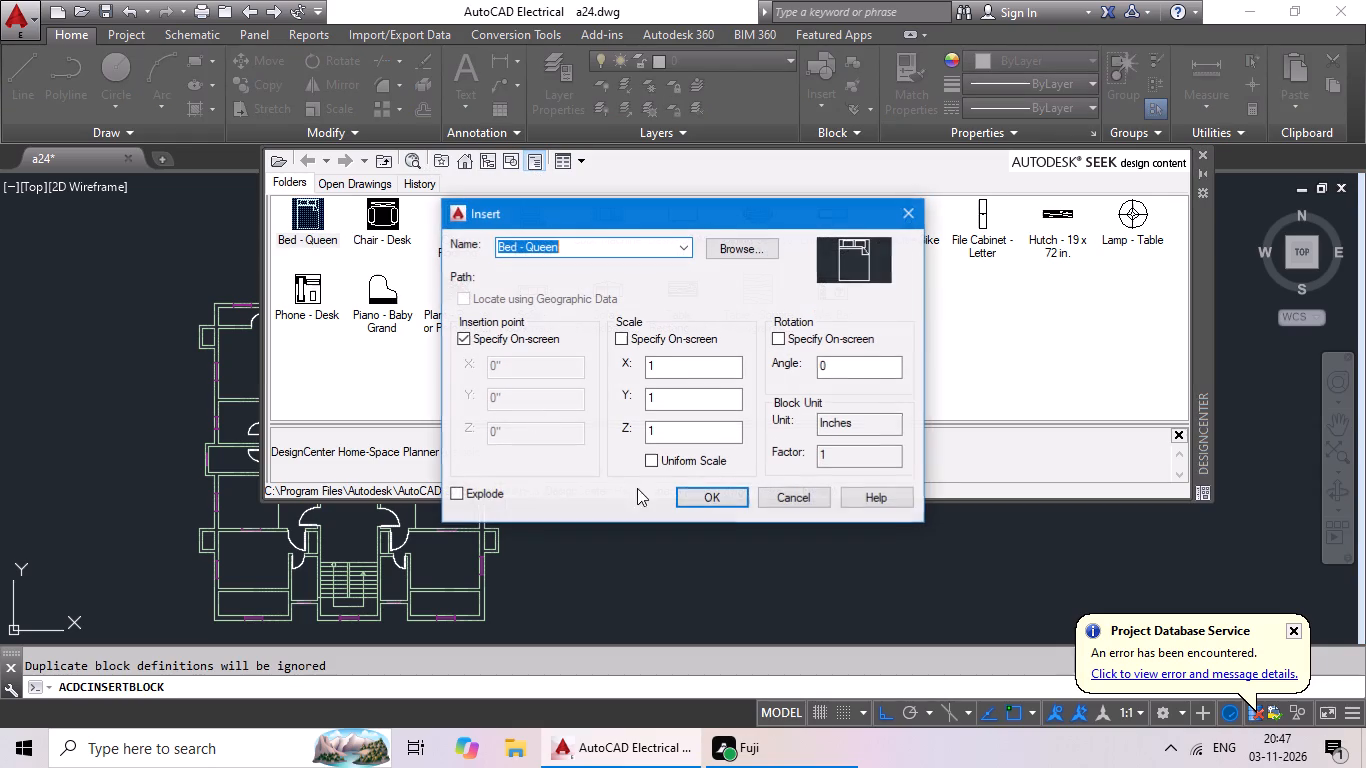
pyautogui.click(694, 492)
pyautogui.click(703, 524)
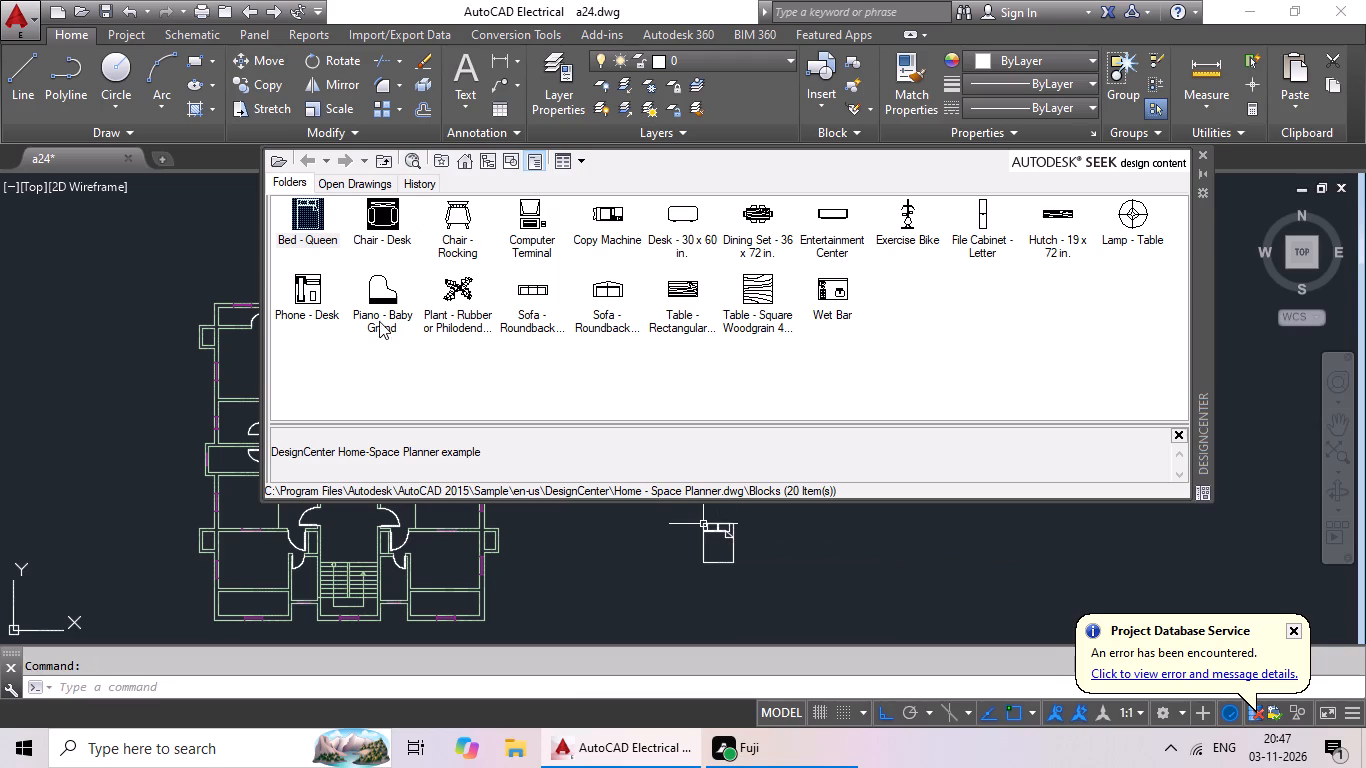
# Insert the Sofa - Roundback Loveseat 5 ft. and Sofa - Roundback 7 ft. blocks in a row east of the bed.
pyautogui.doubleClick(606, 296)
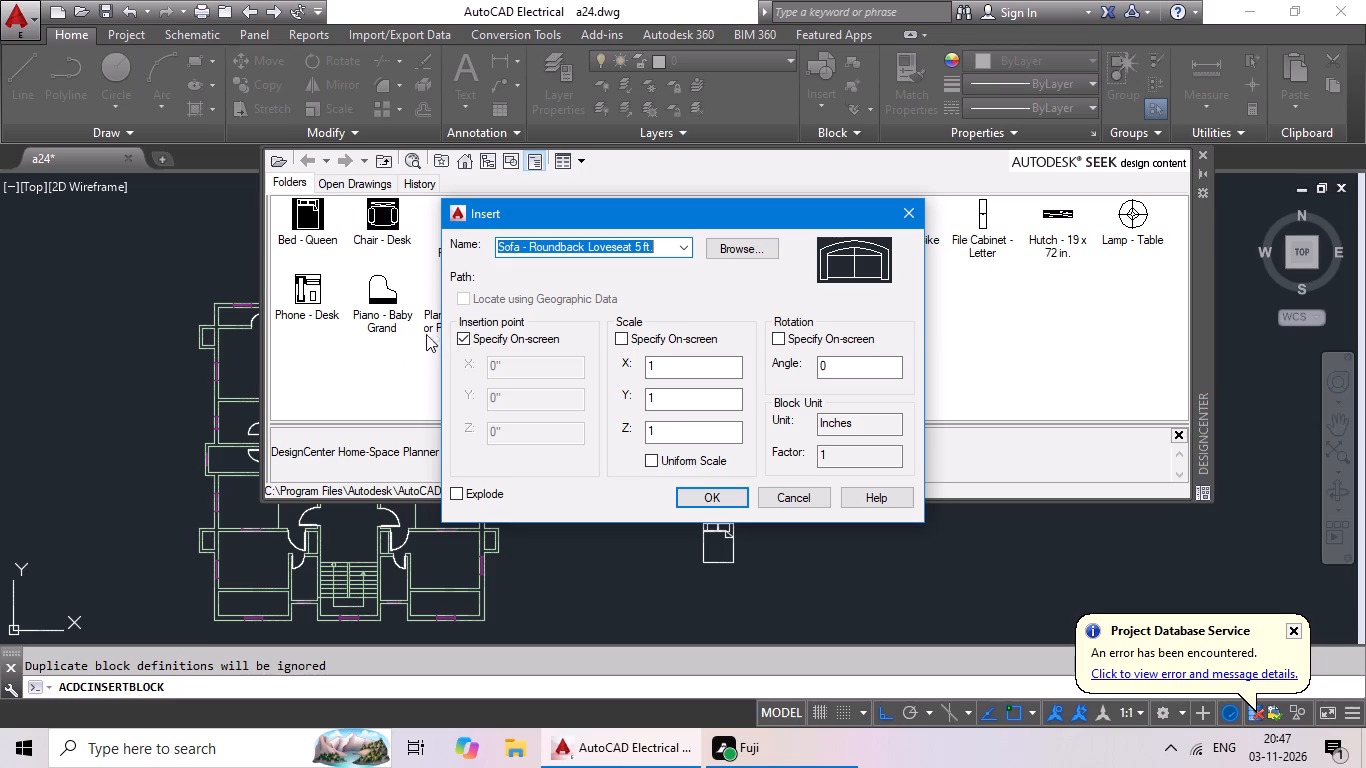
pyautogui.click(709, 492)
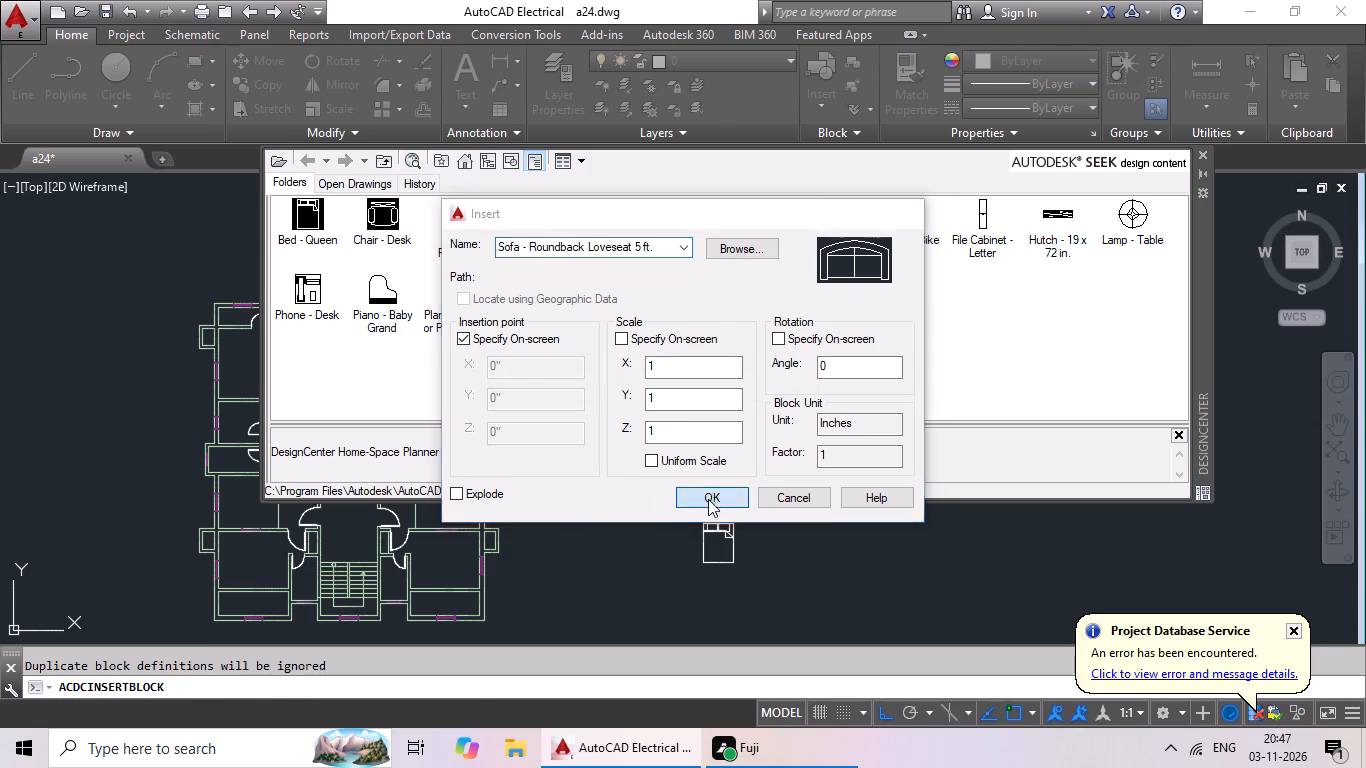
pyautogui.click(778, 538)
pyautogui.doubleClick(526, 306)
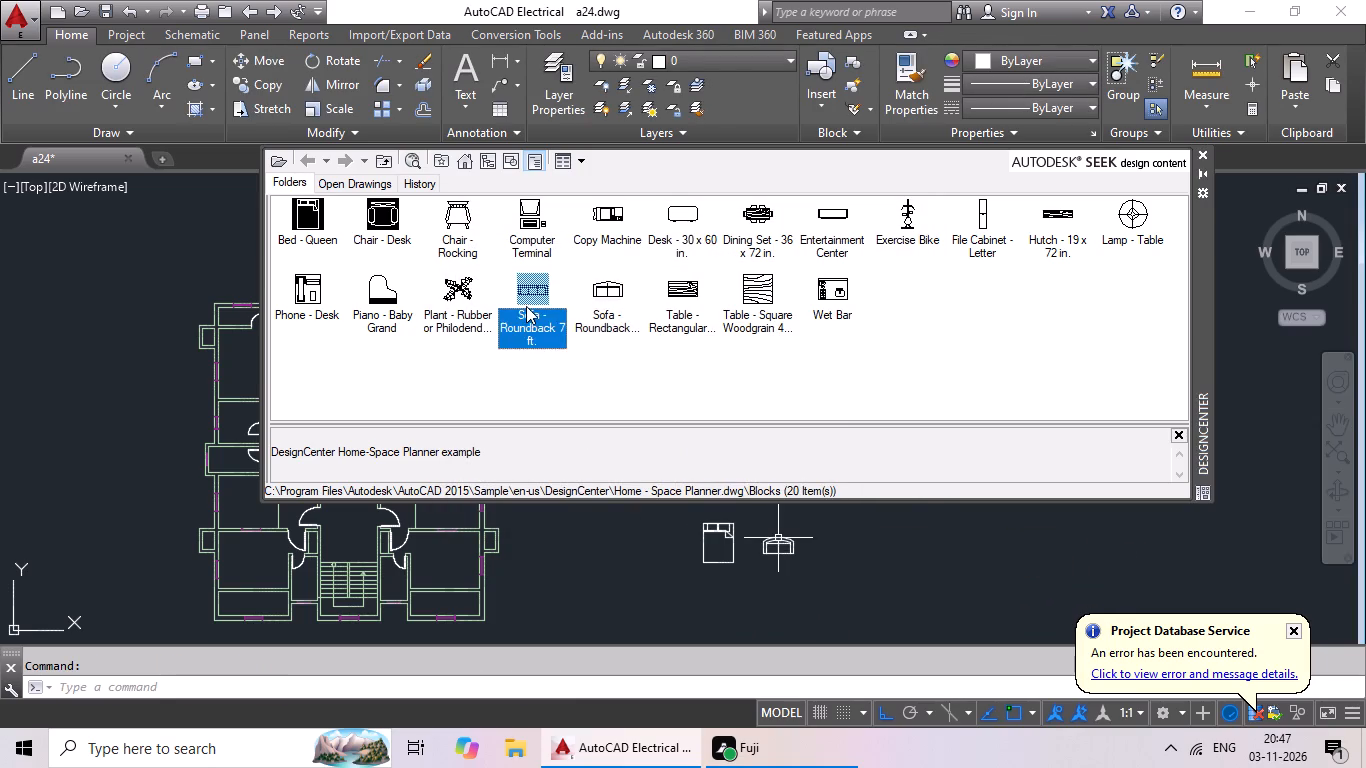
pyautogui.click(702, 491)
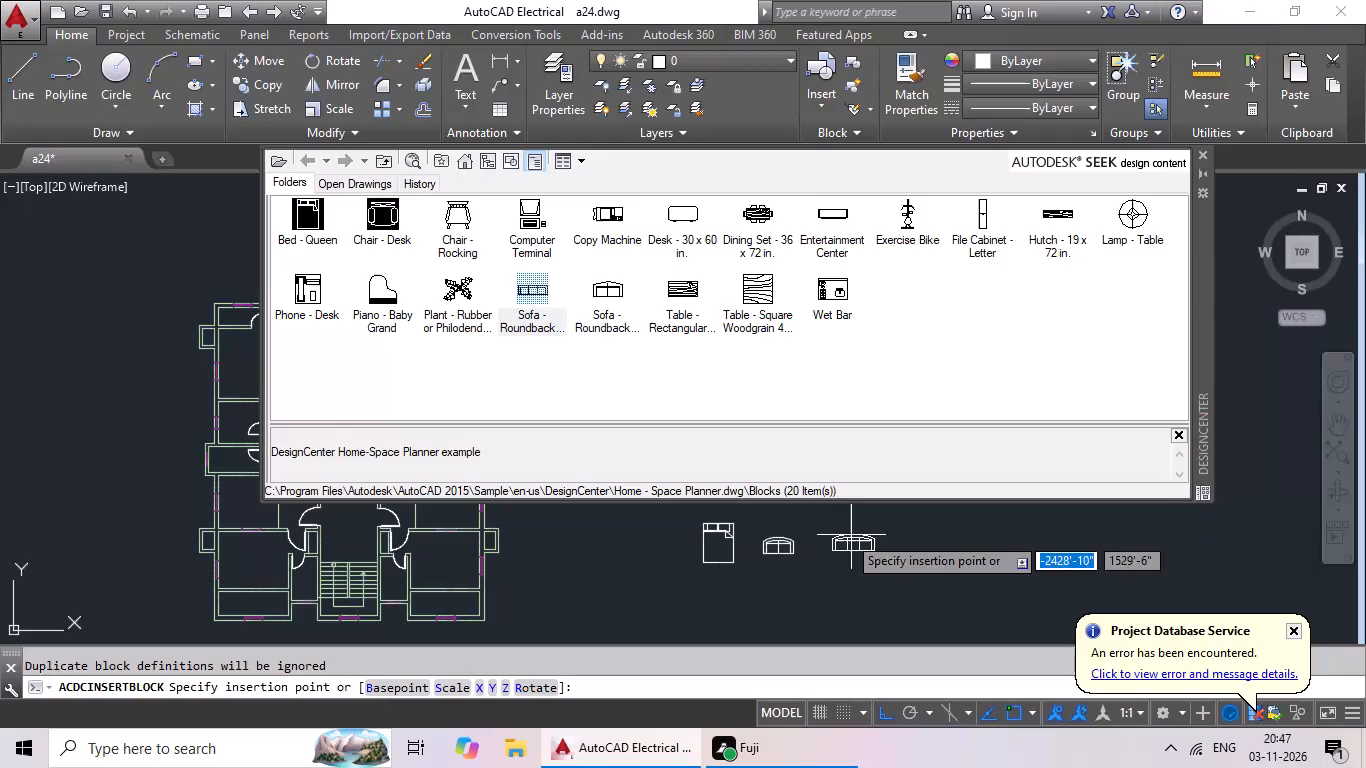
pyautogui.click(839, 533)
# Insert the Desk - 30 x 60 in. block east of the sofas and the Dining Set - 36 x 72 in. block west of the bed.
pyautogui.doubleClick(673, 216)
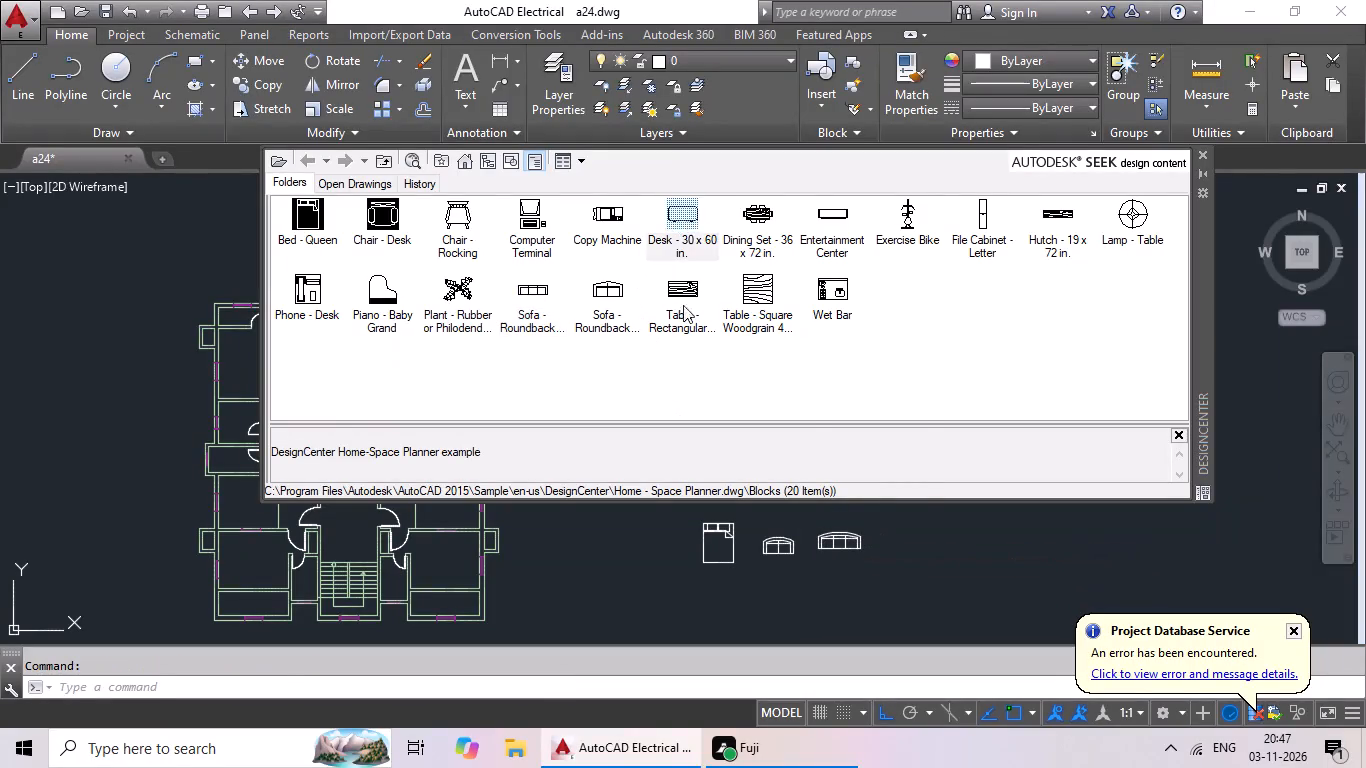
pyautogui.click(704, 490)
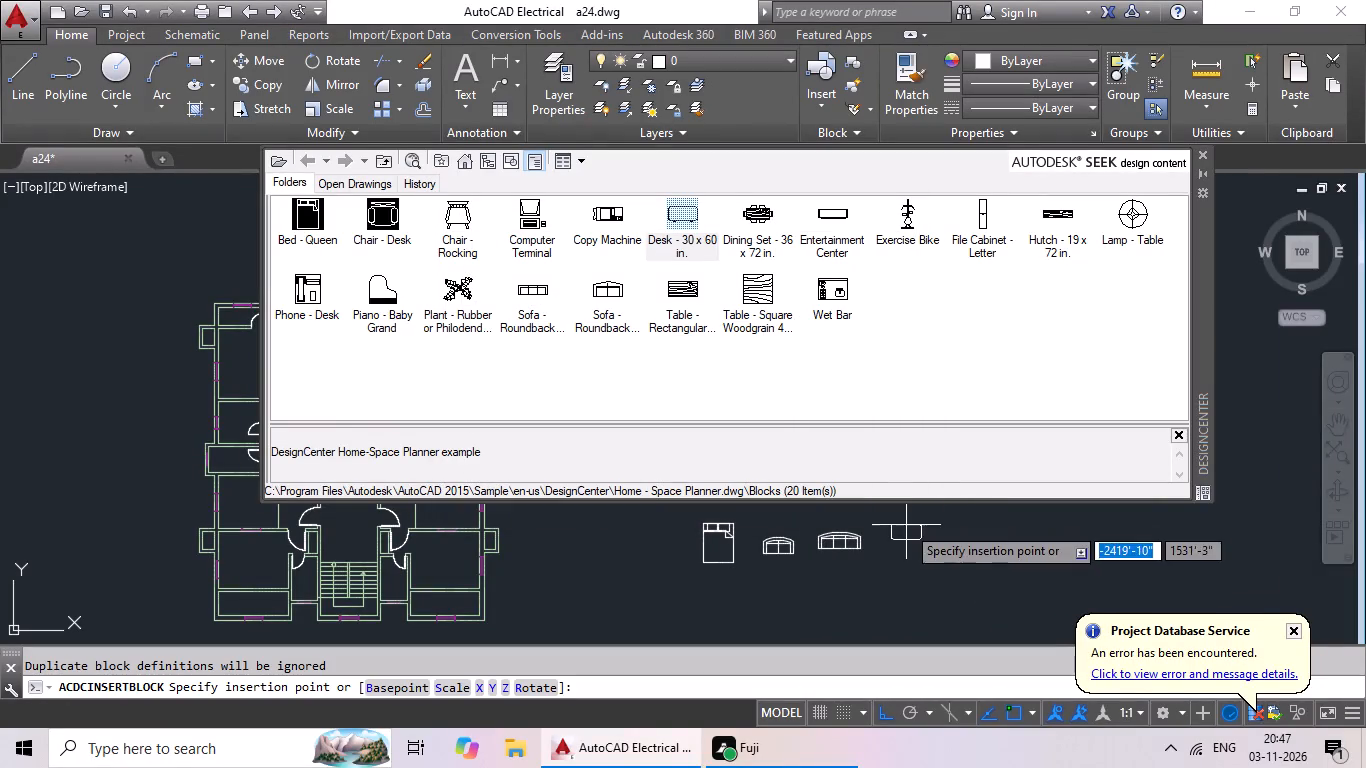
pyautogui.click(906, 525)
pyautogui.doubleClick(746, 230)
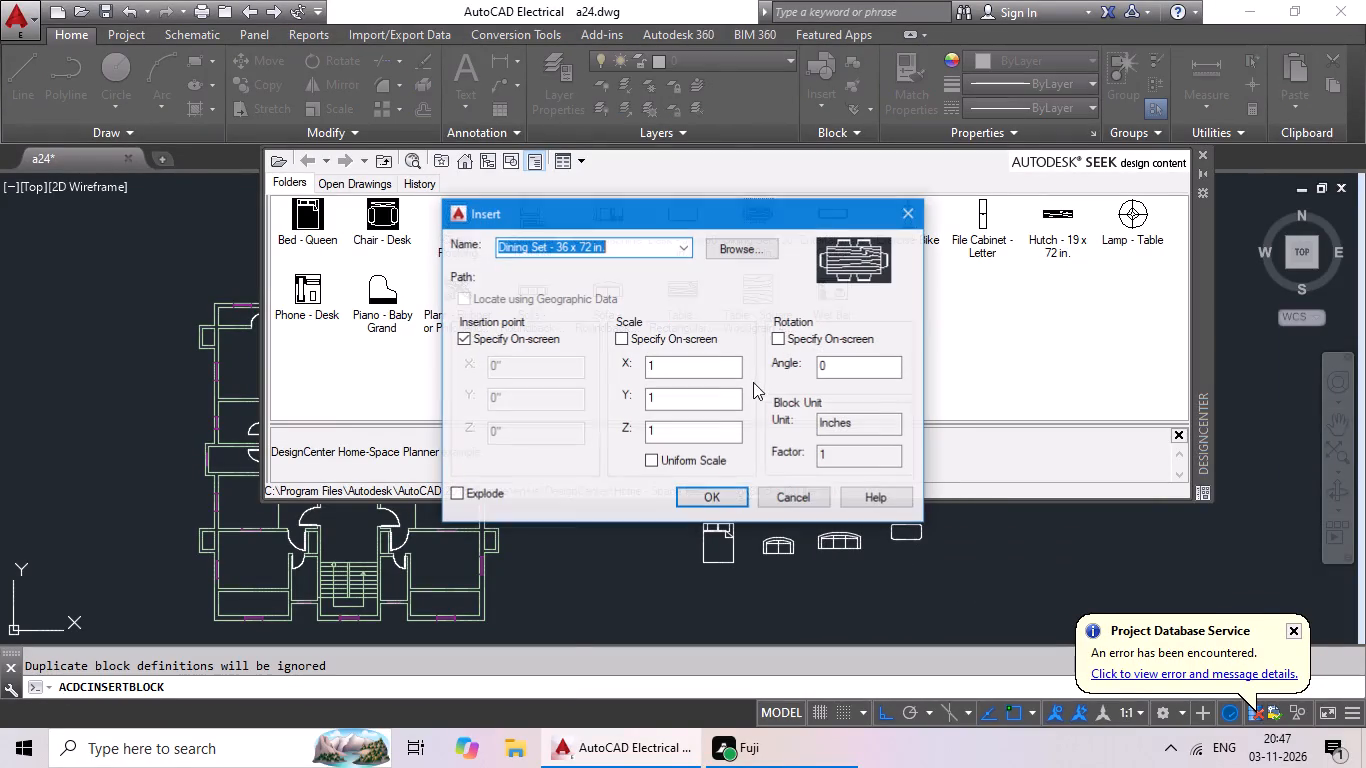
pyautogui.click(716, 490)
pyautogui.click(617, 557)
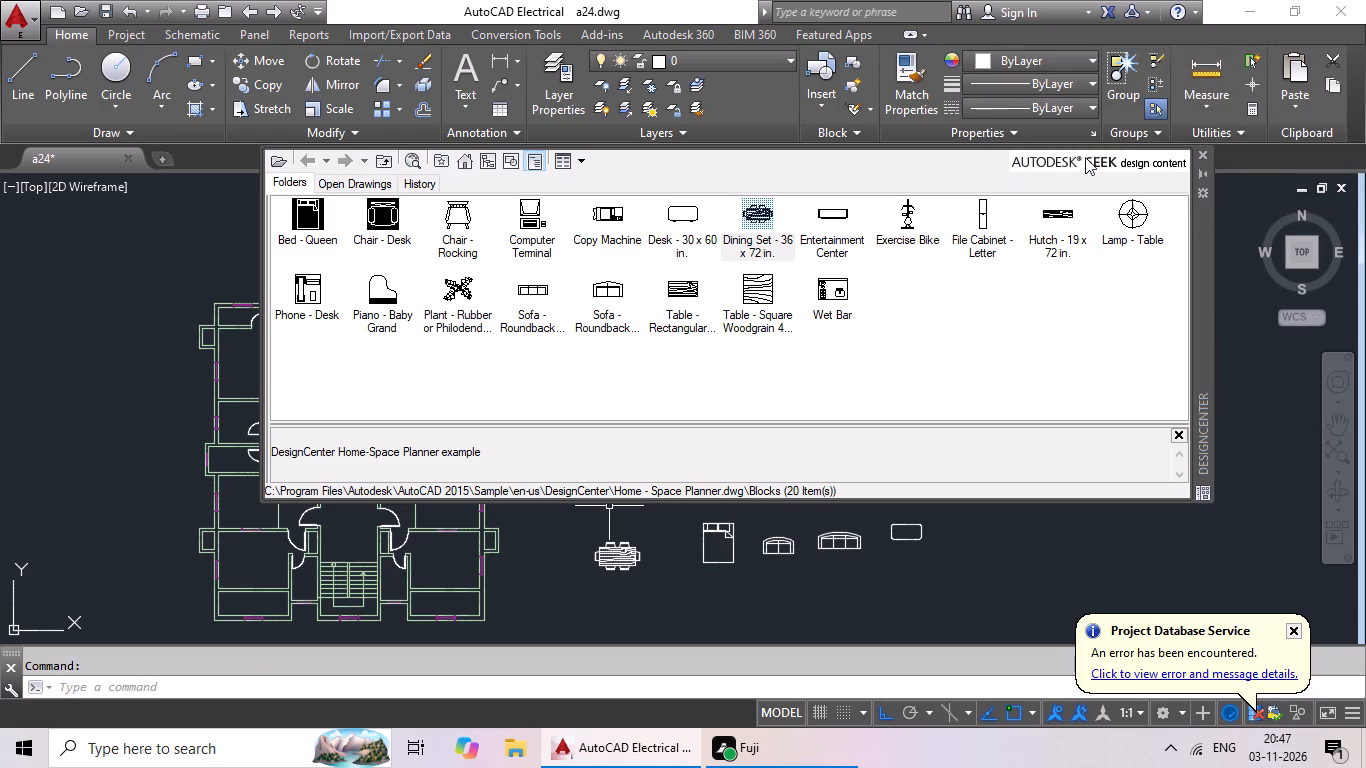
# Insert the Range-Oven - 30 in top block from the Kitchens.dwg sample blocks below the 7 ft sofa.
pyautogui.click(462, 169)
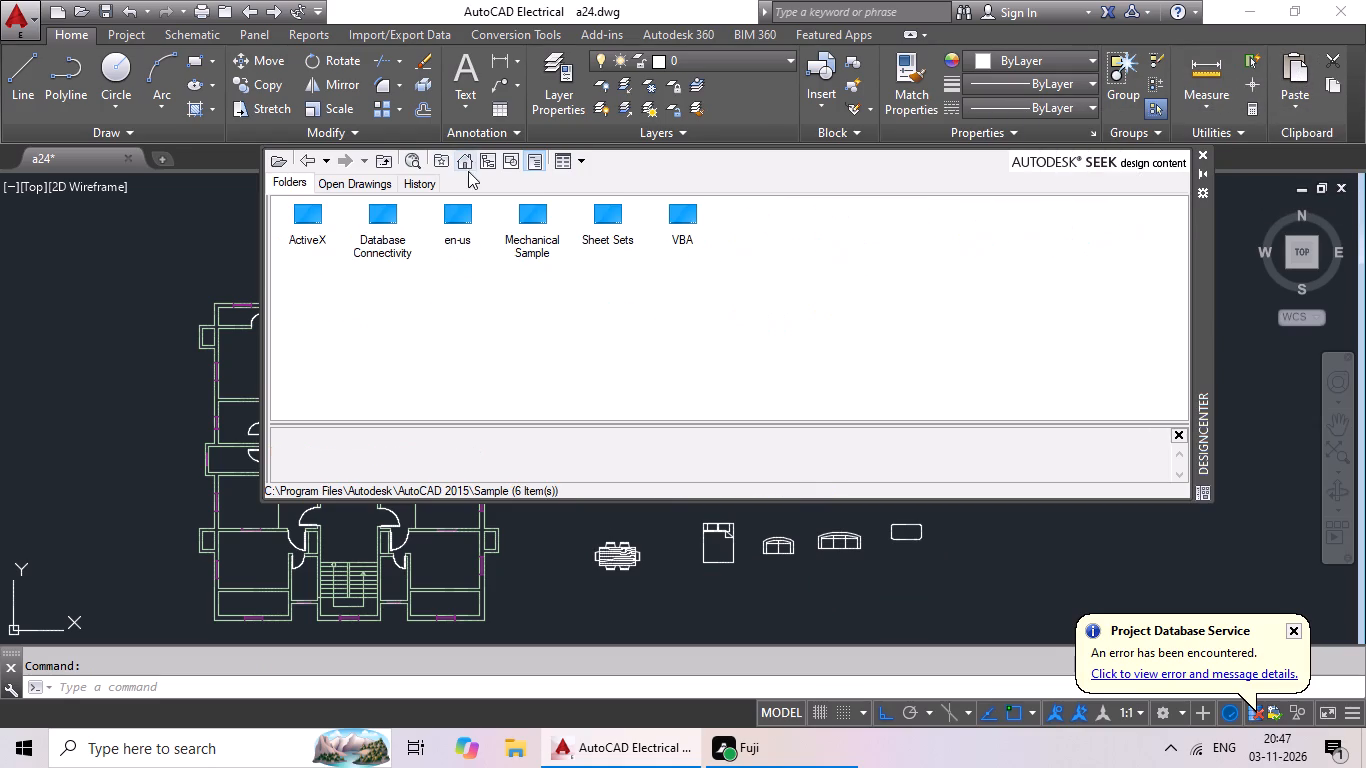
pyautogui.doubleClick(448, 222)
pyautogui.doubleClick(332, 237)
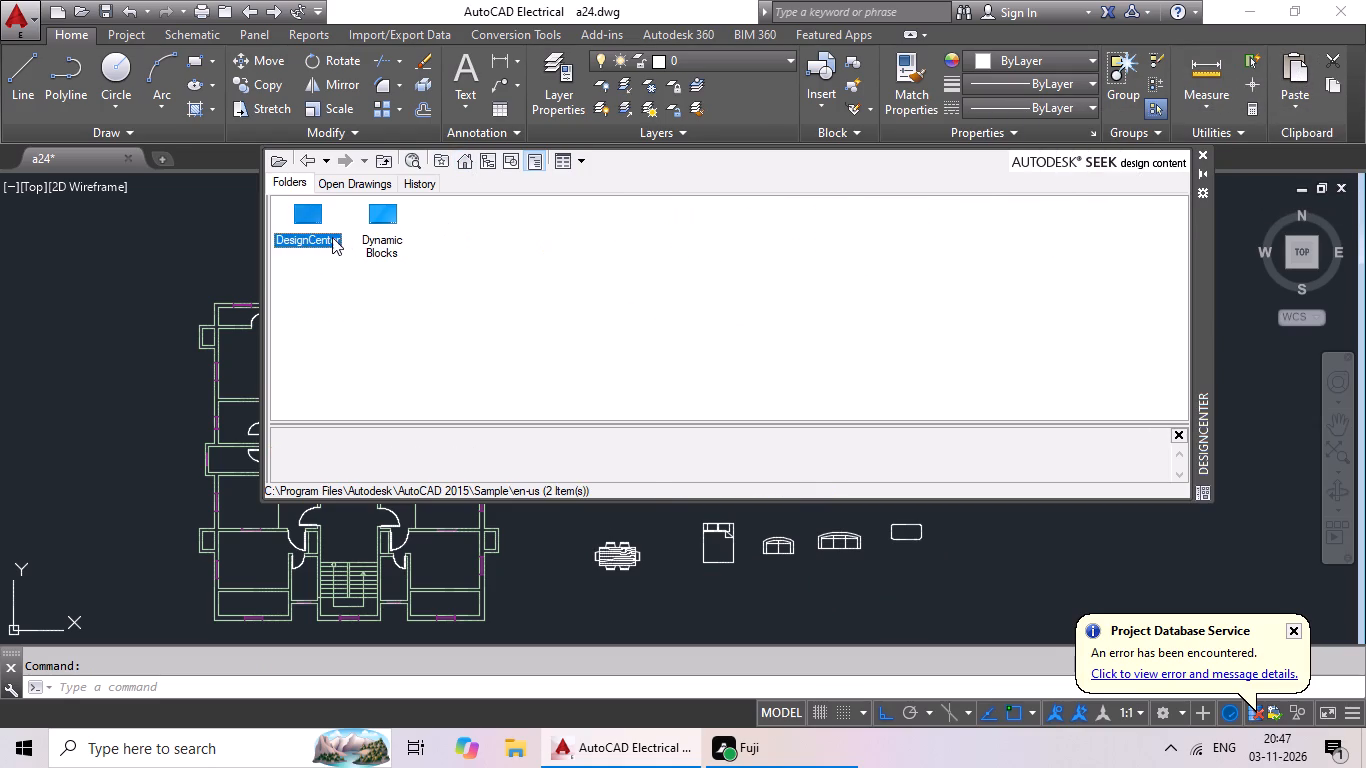
pyautogui.doubleClick(1130, 231)
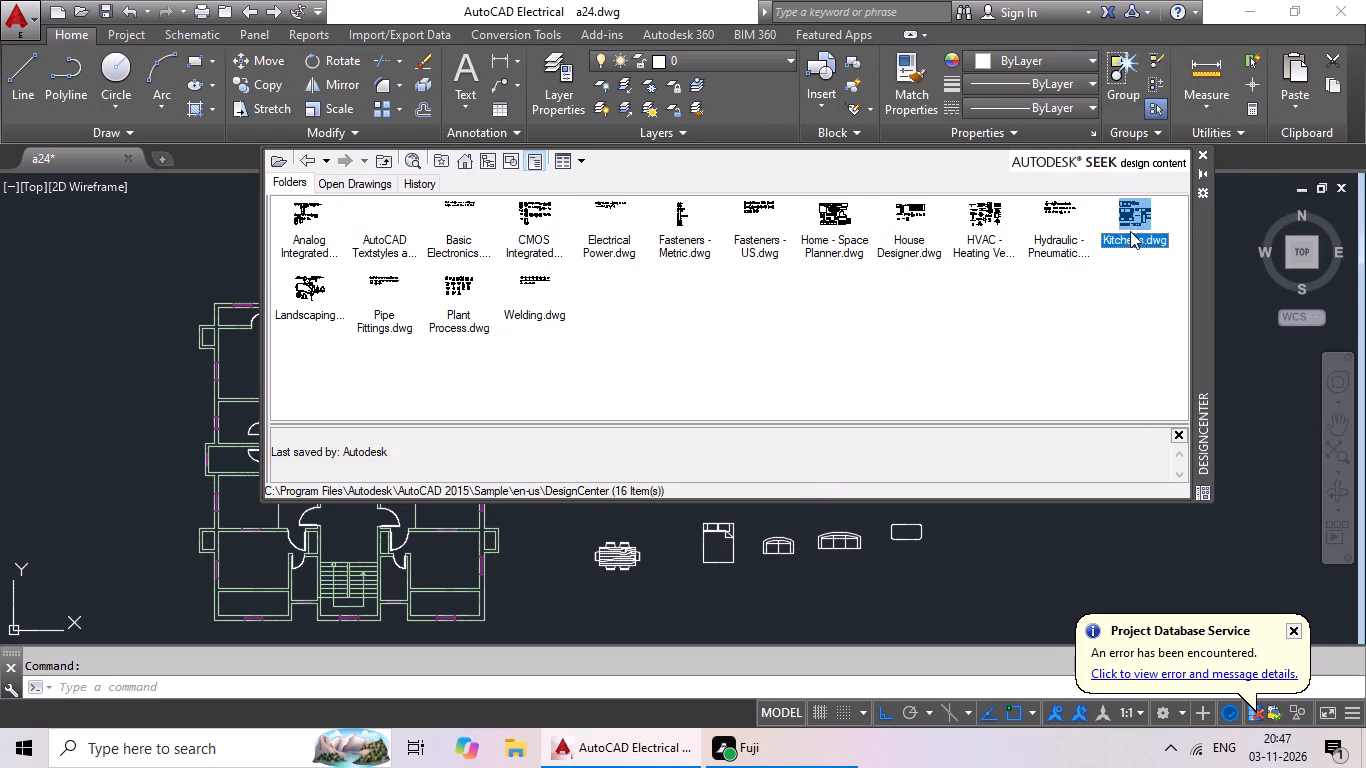
pyautogui.click(327, 239)
pyautogui.moveTo(327, 239); pyautogui.dragTo(318, 237)
pyautogui.doubleClick(308, 235)
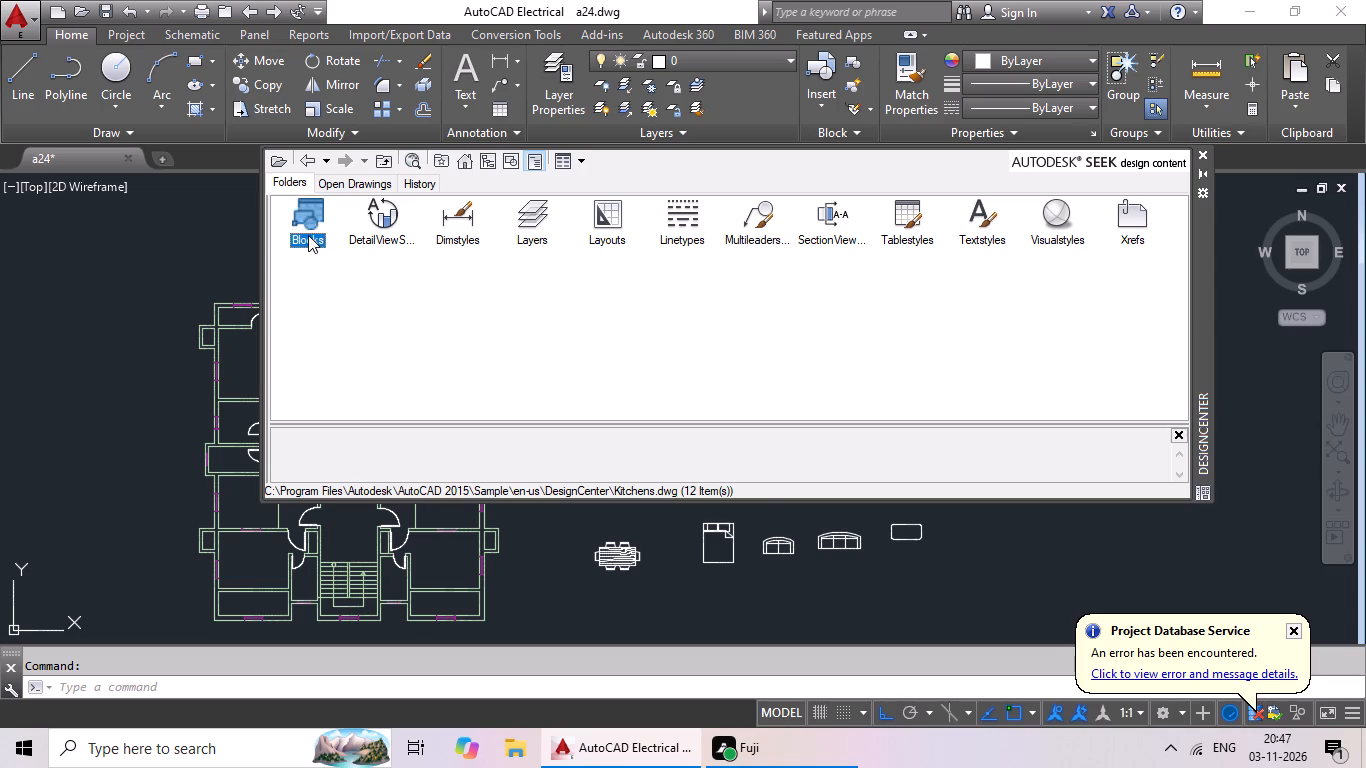
pyautogui.doubleClick(392, 293)
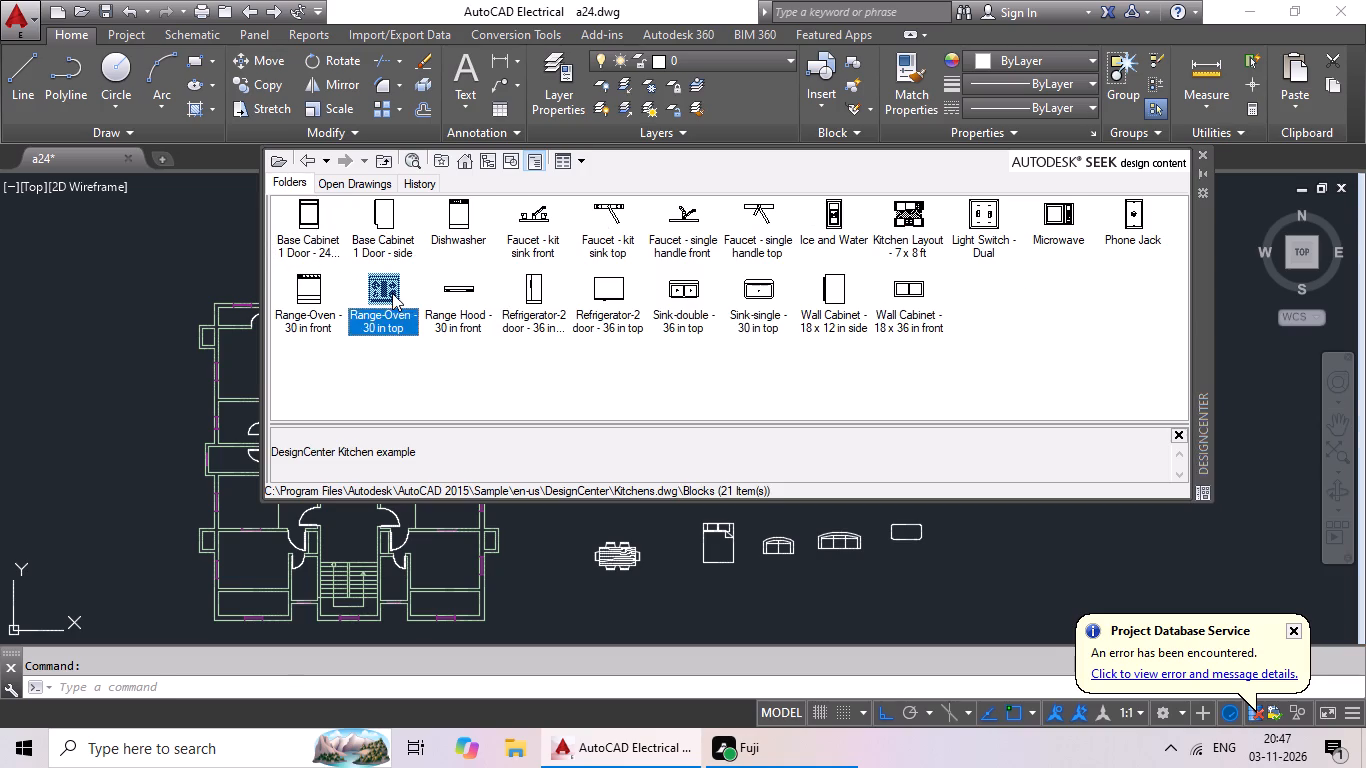
pyautogui.click(701, 496)
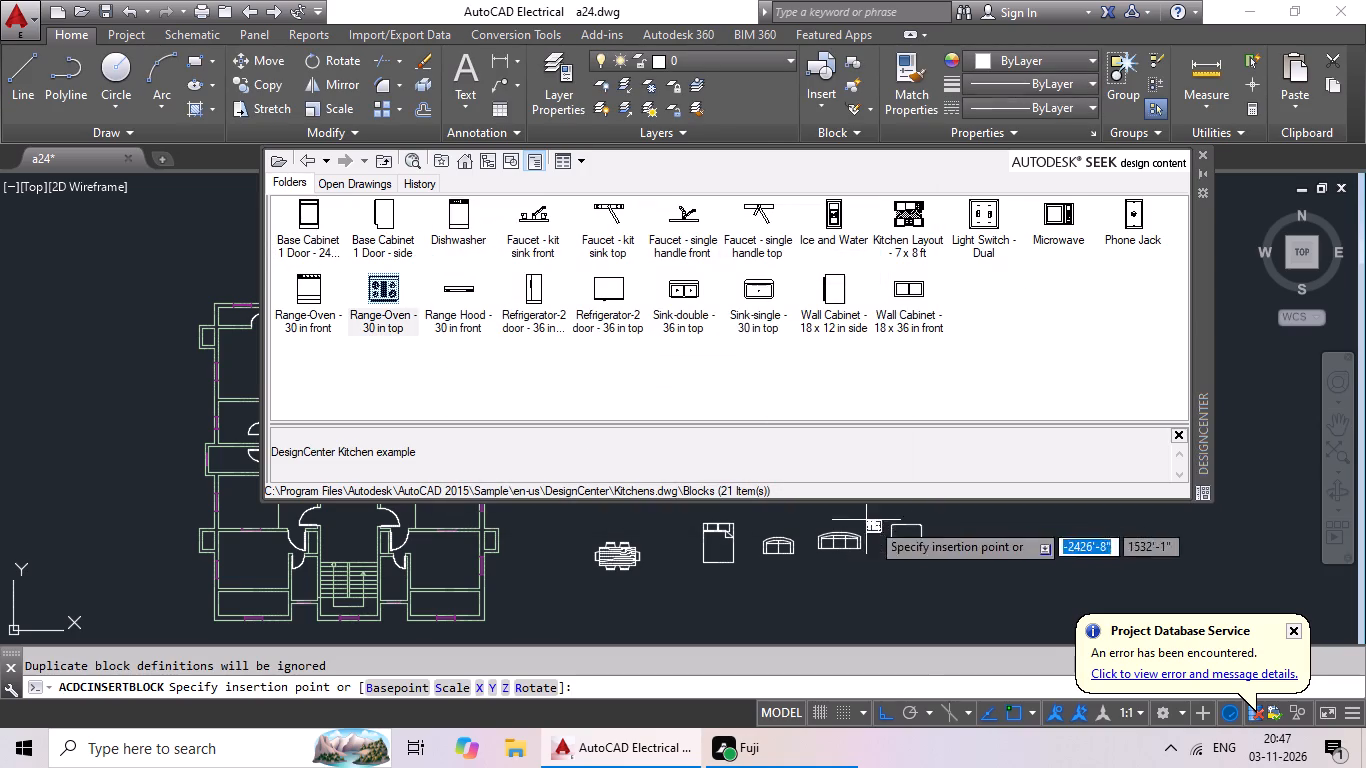
pyautogui.click(831, 590)
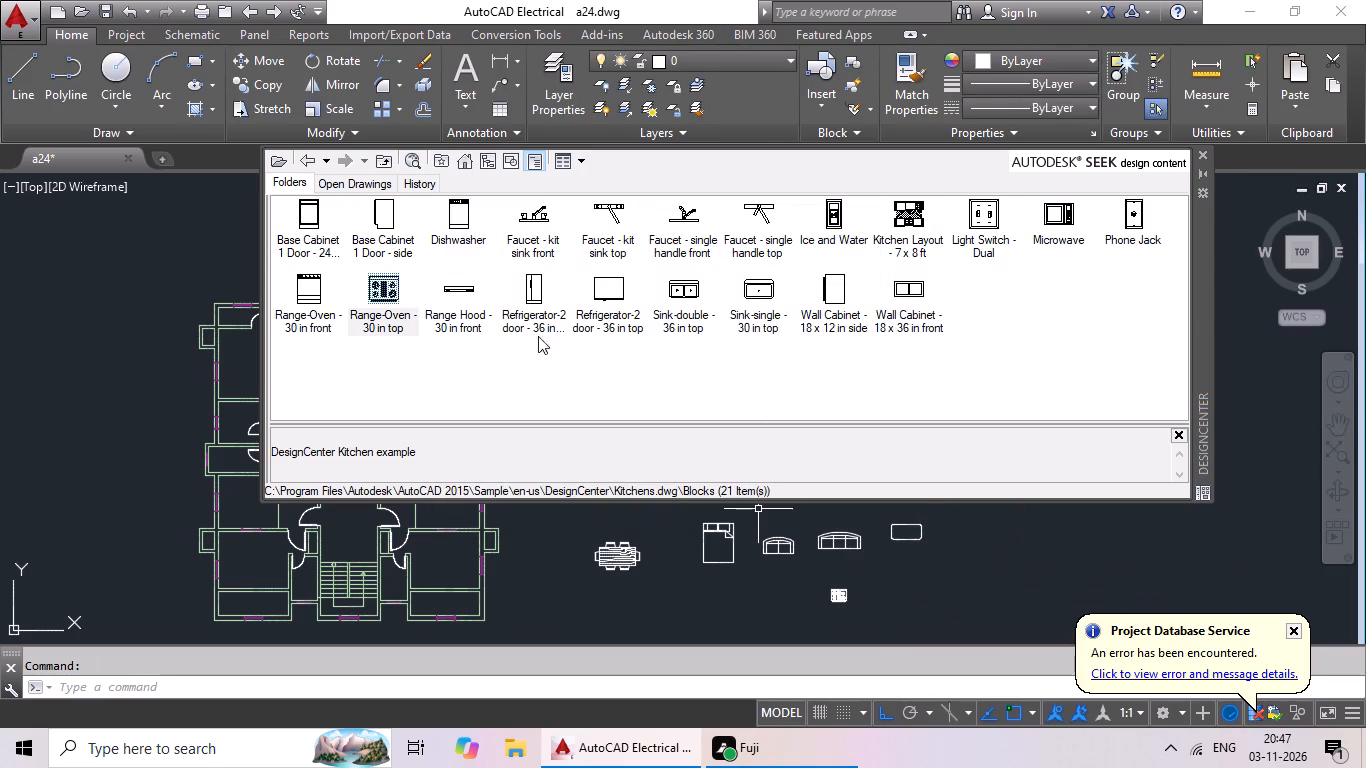
# Insert the Sink-double - 36 in top block just east of the range-oven.
pyautogui.doubleClick(680, 297)
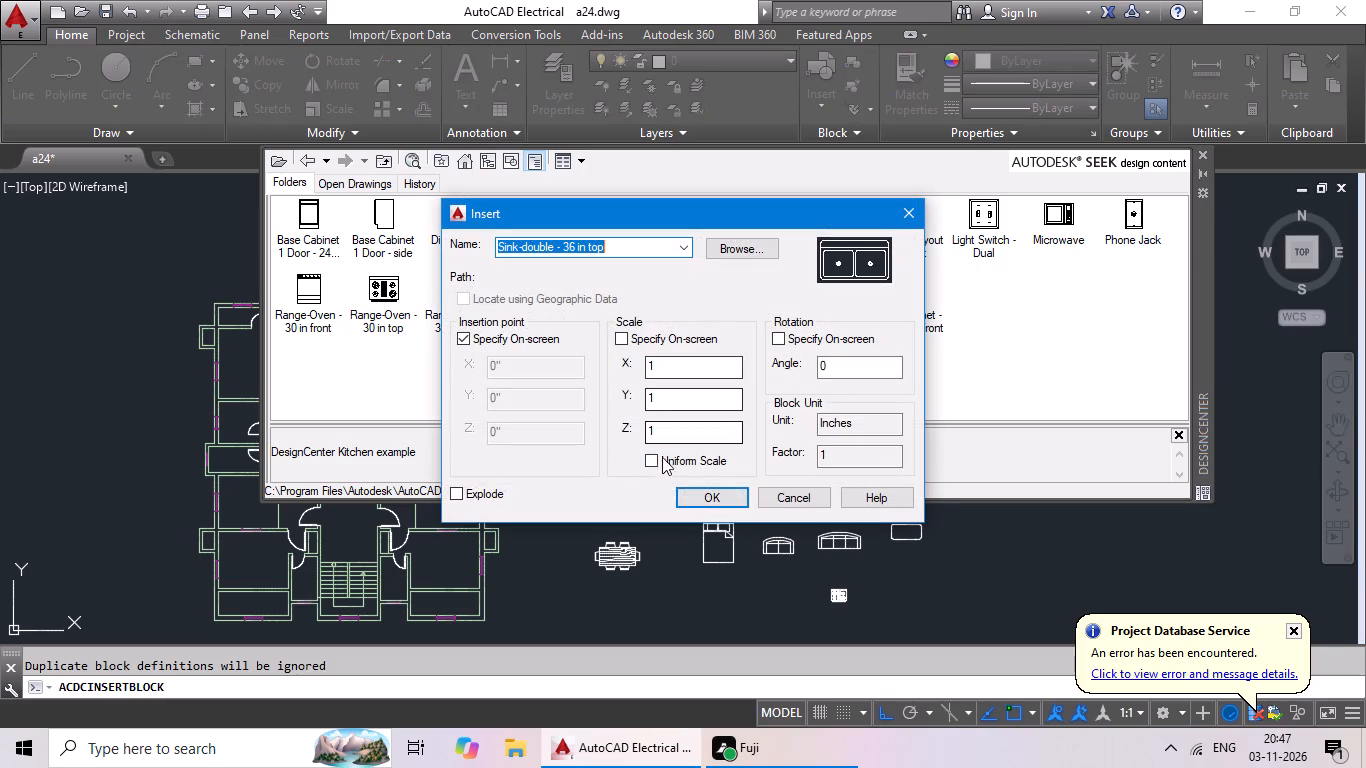
pyautogui.click(681, 491)
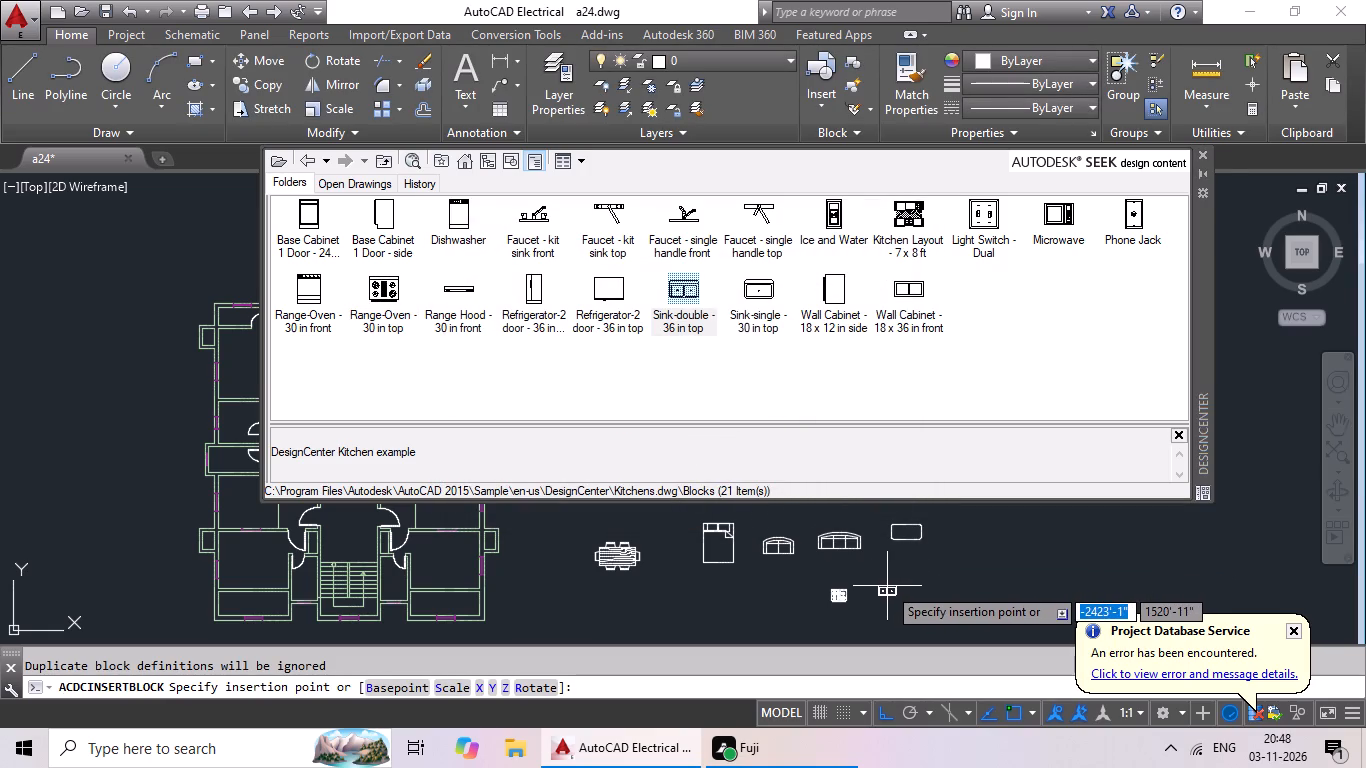
pyautogui.click(893, 590)
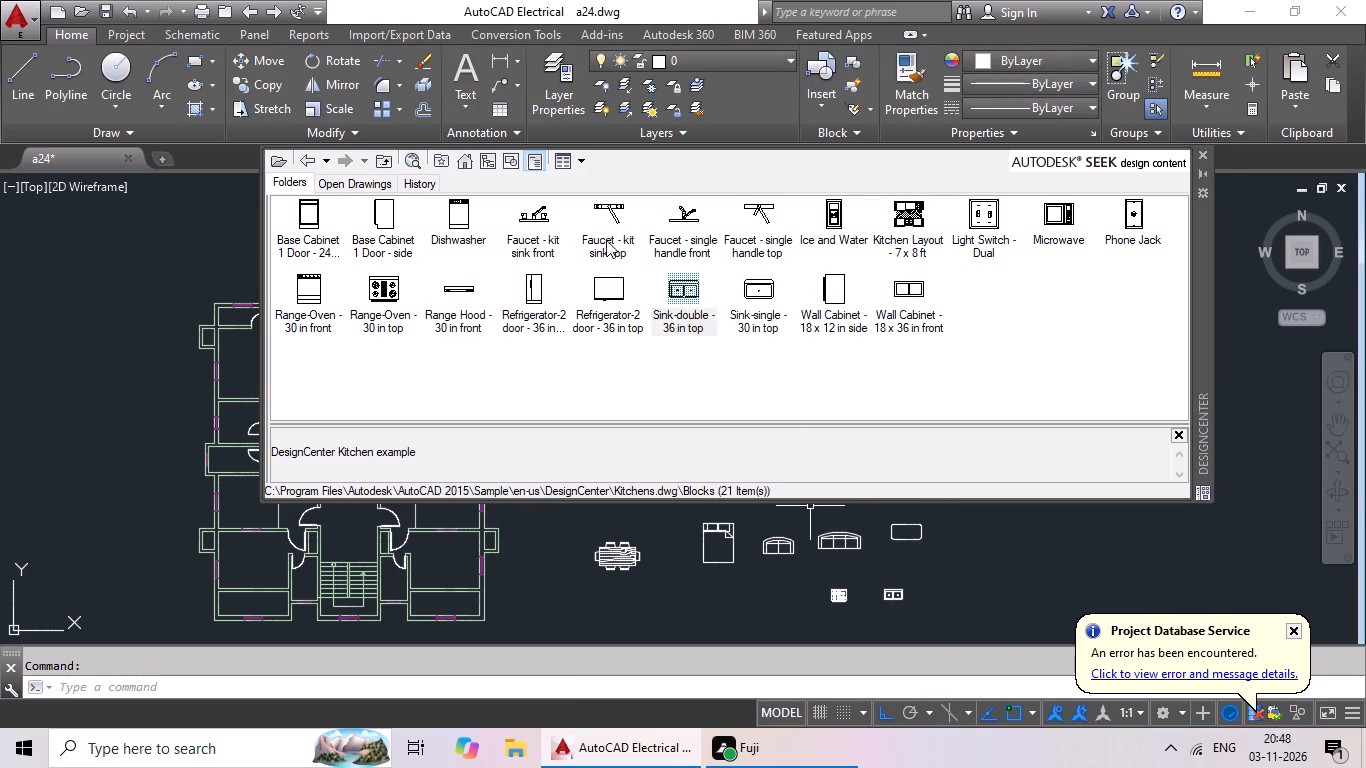
# Insert the Toilet - top block from the House Designer.dwg sample blocks east of the desk, and close DesignCenter.
pyautogui.doubleClick(464, 161)
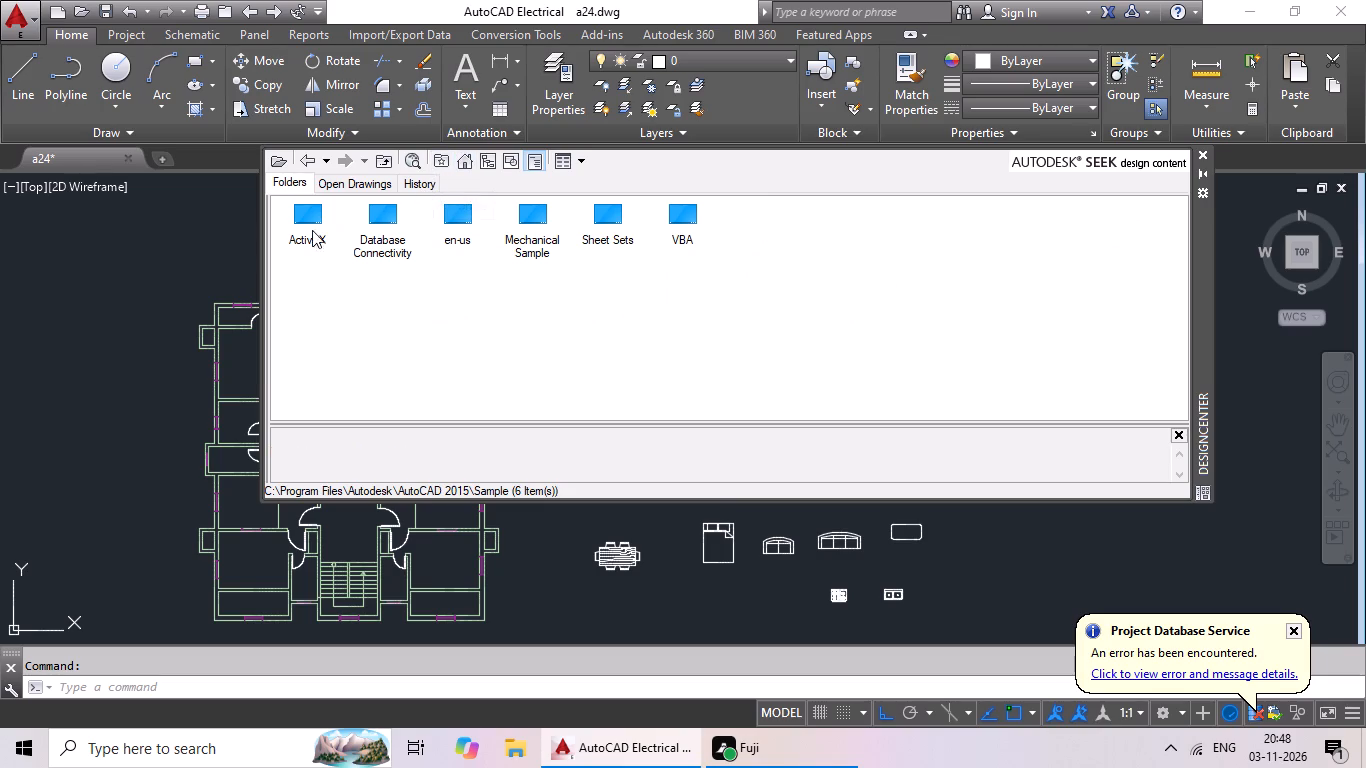
pyautogui.click(439, 235)
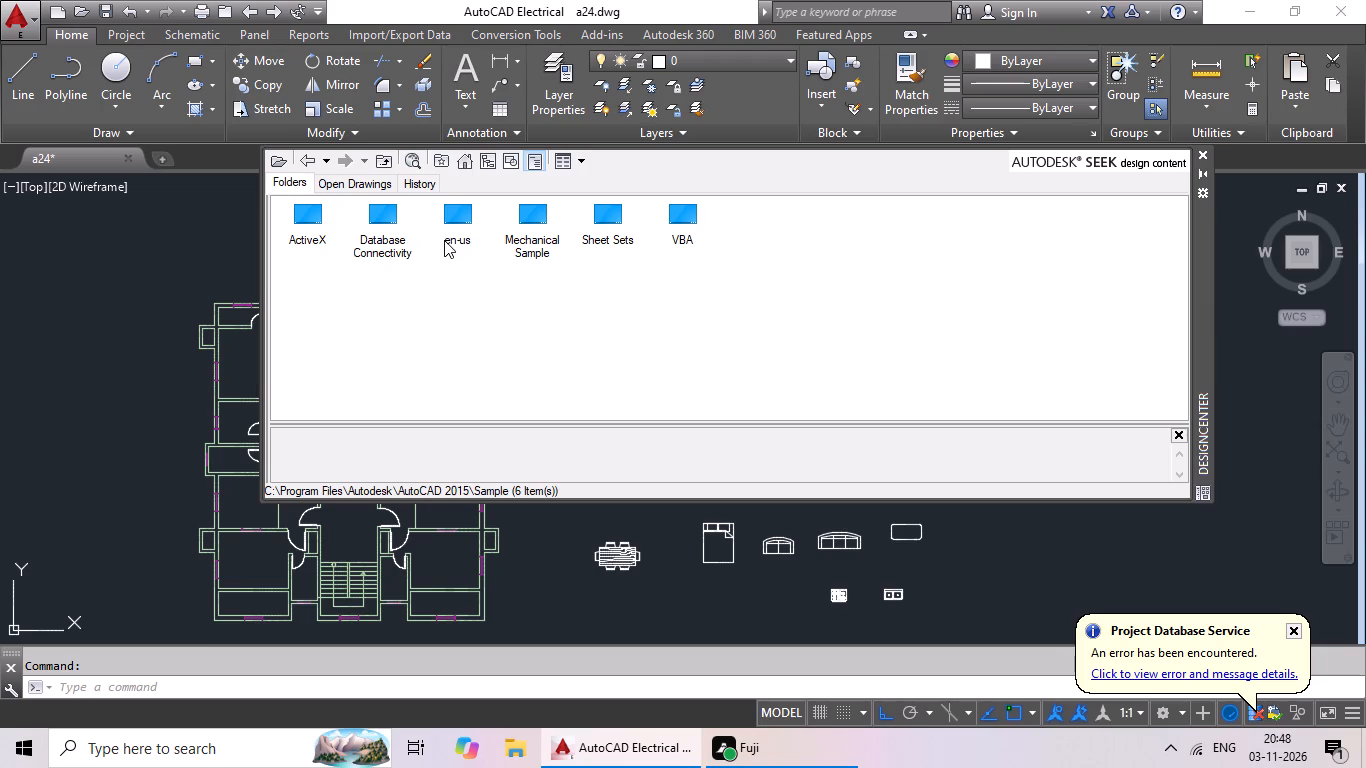
pyautogui.doubleClick(453, 236)
pyautogui.doubleClick(457, 238)
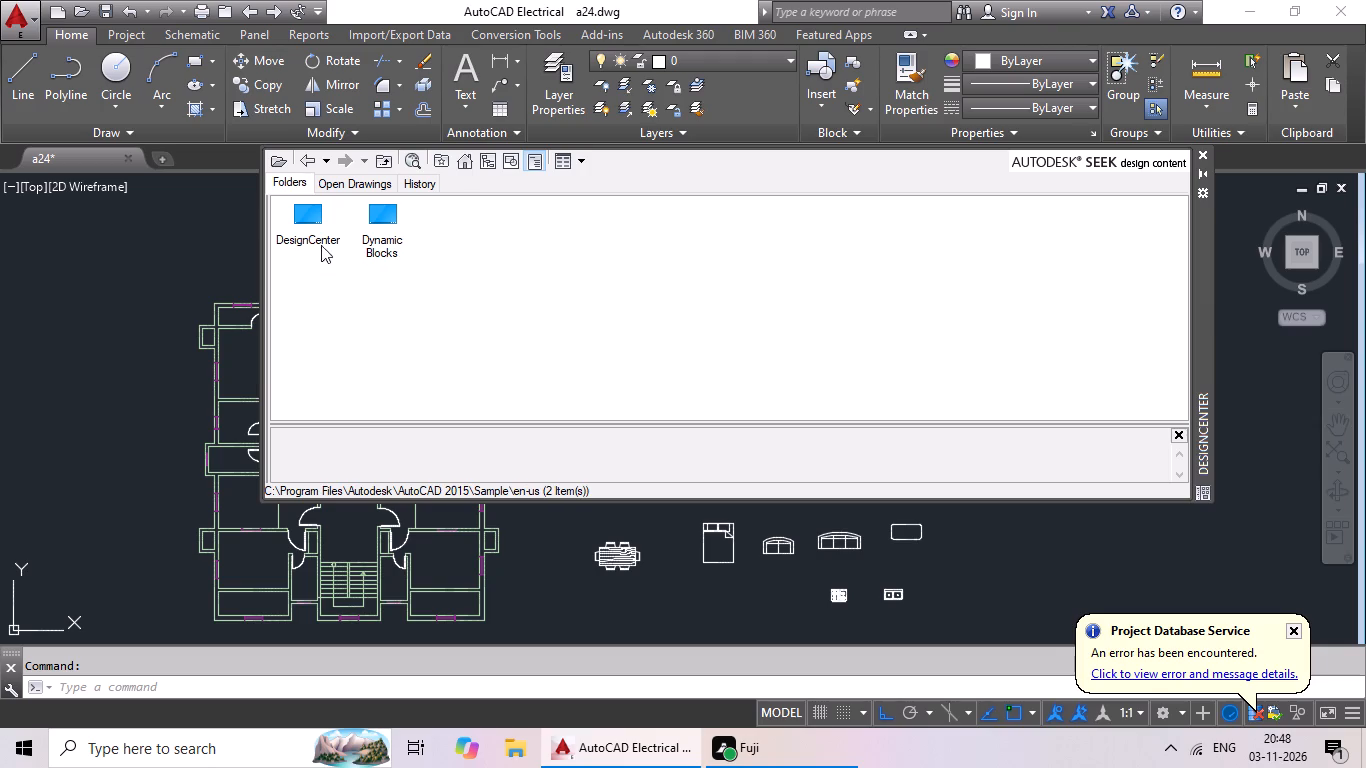
pyautogui.doubleClick(316, 231)
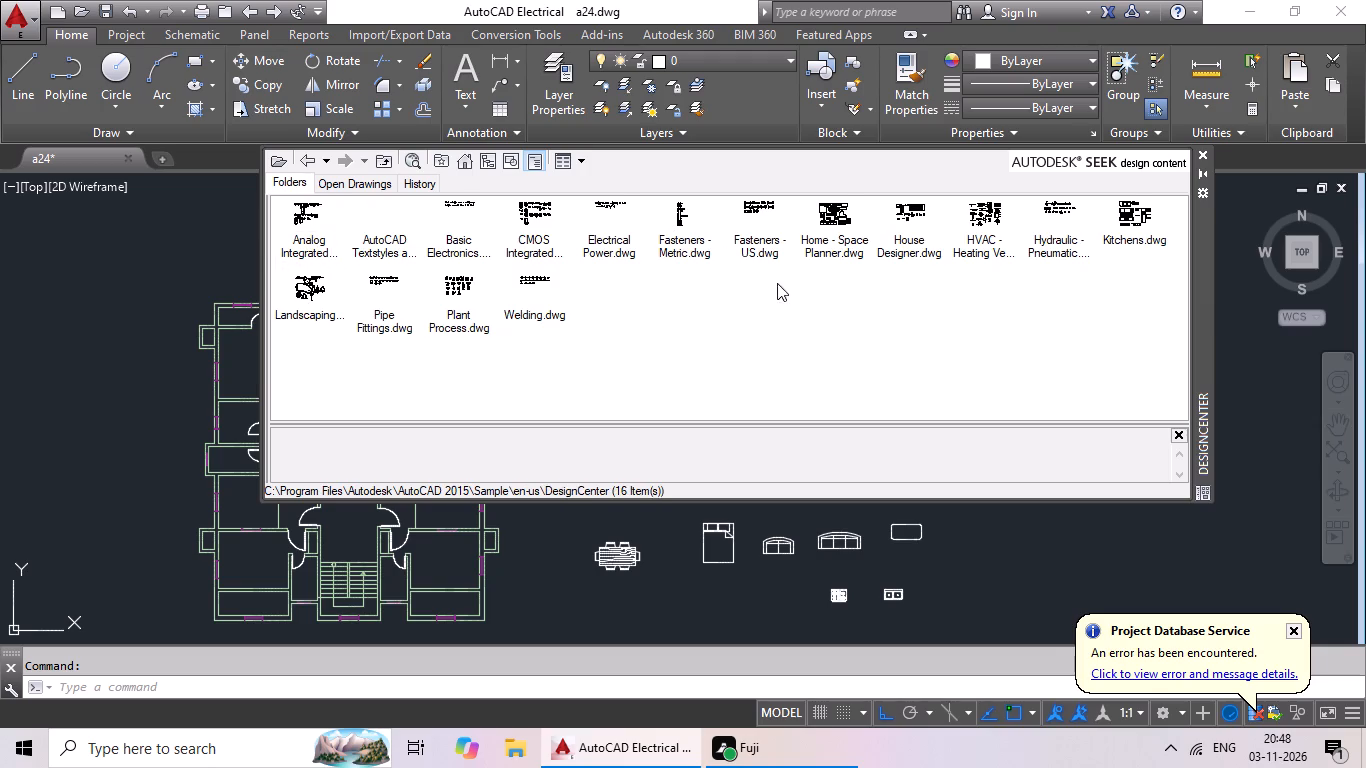
pyautogui.doubleClick(912, 251)
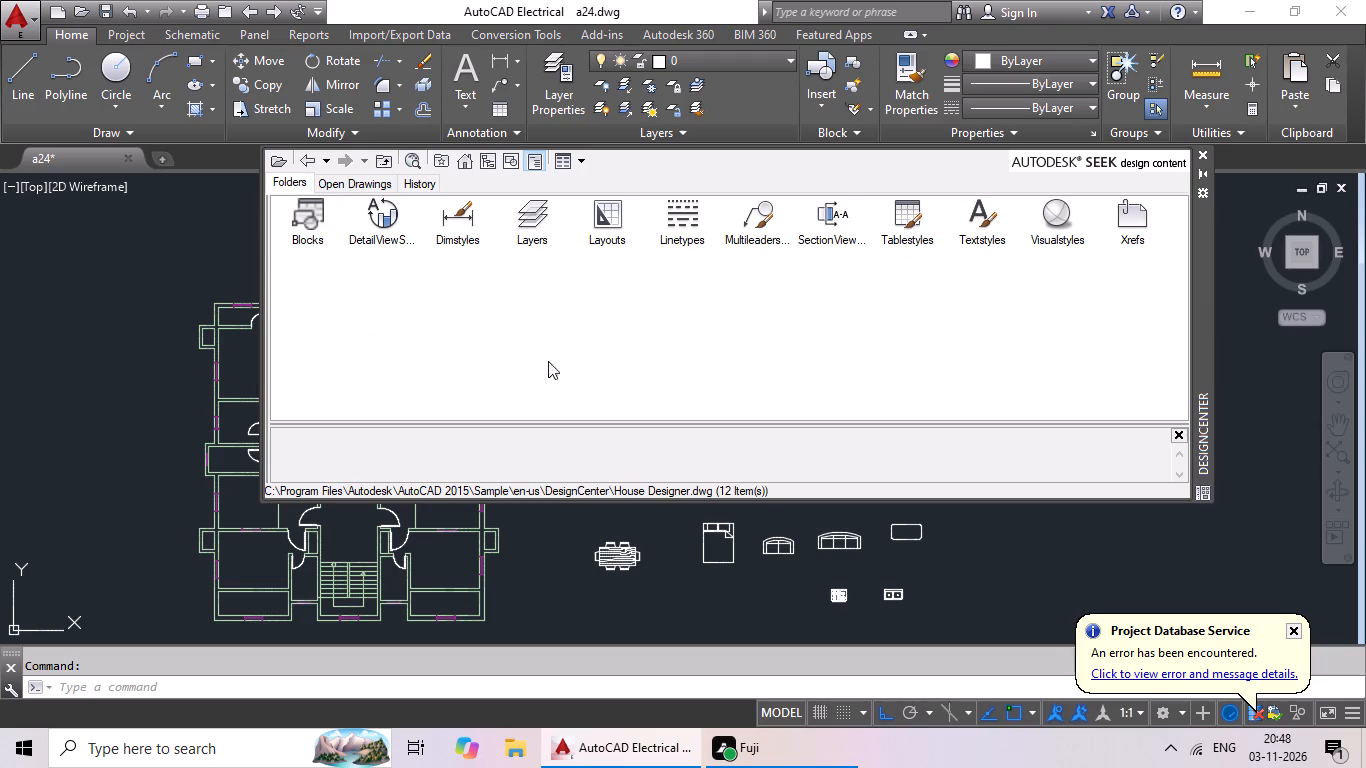
pyautogui.doubleClick(315, 234)
pyautogui.doubleClick(624, 296)
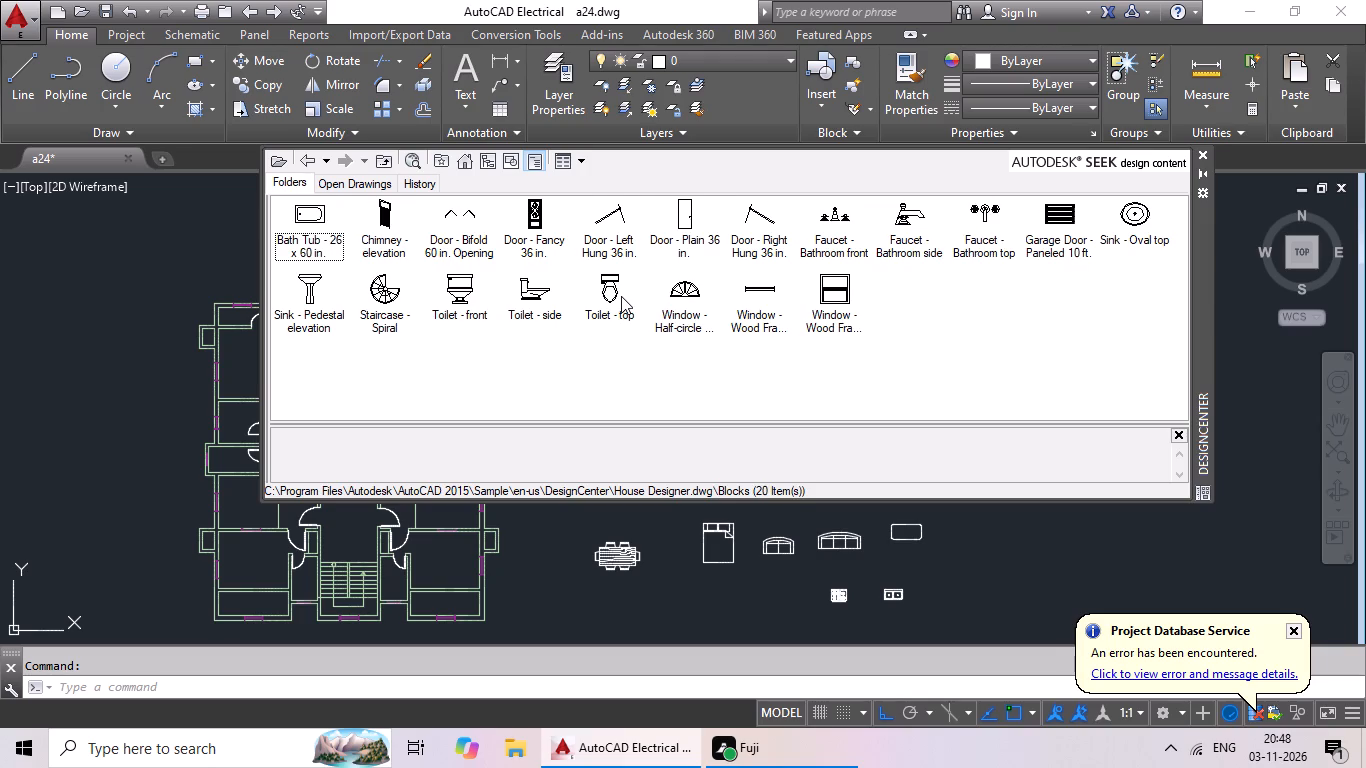
pyautogui.doubleClick(621, 296)
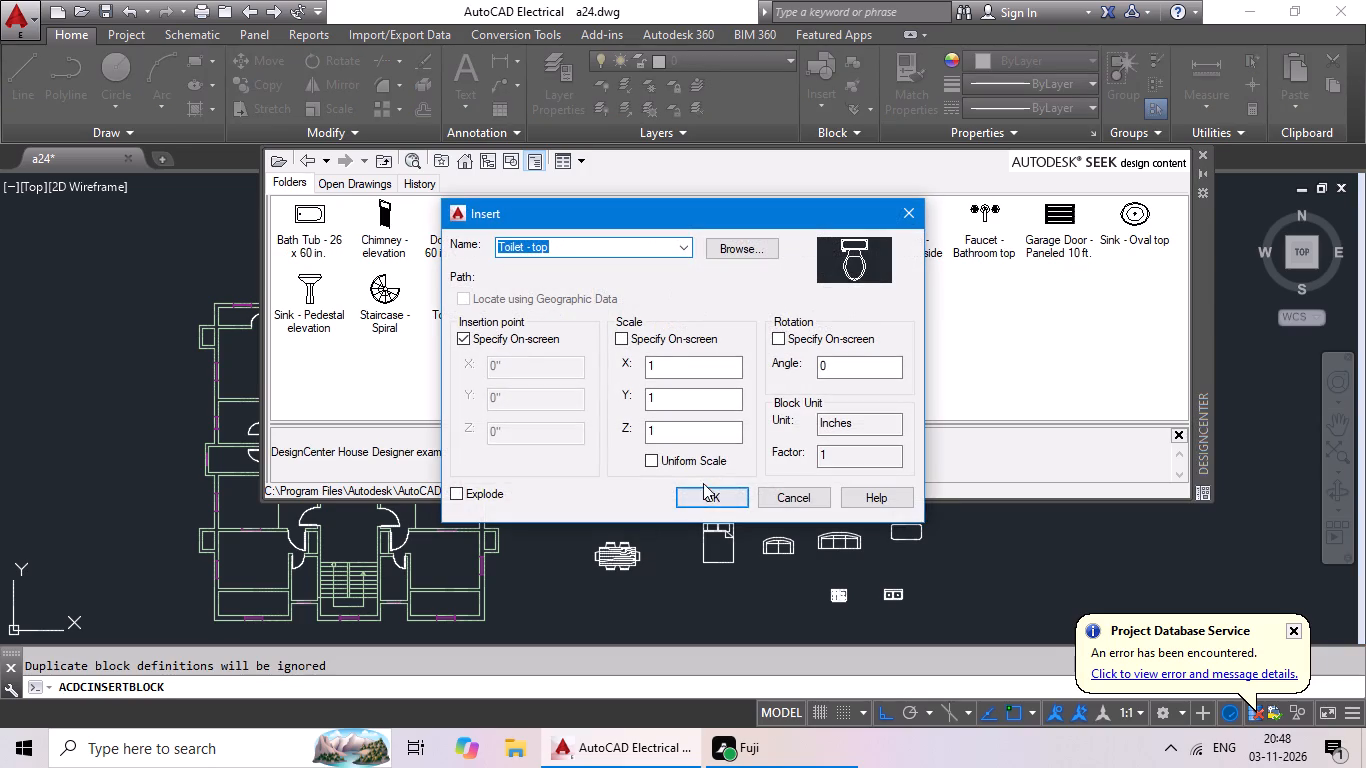
pyautogui.click(702, 493)
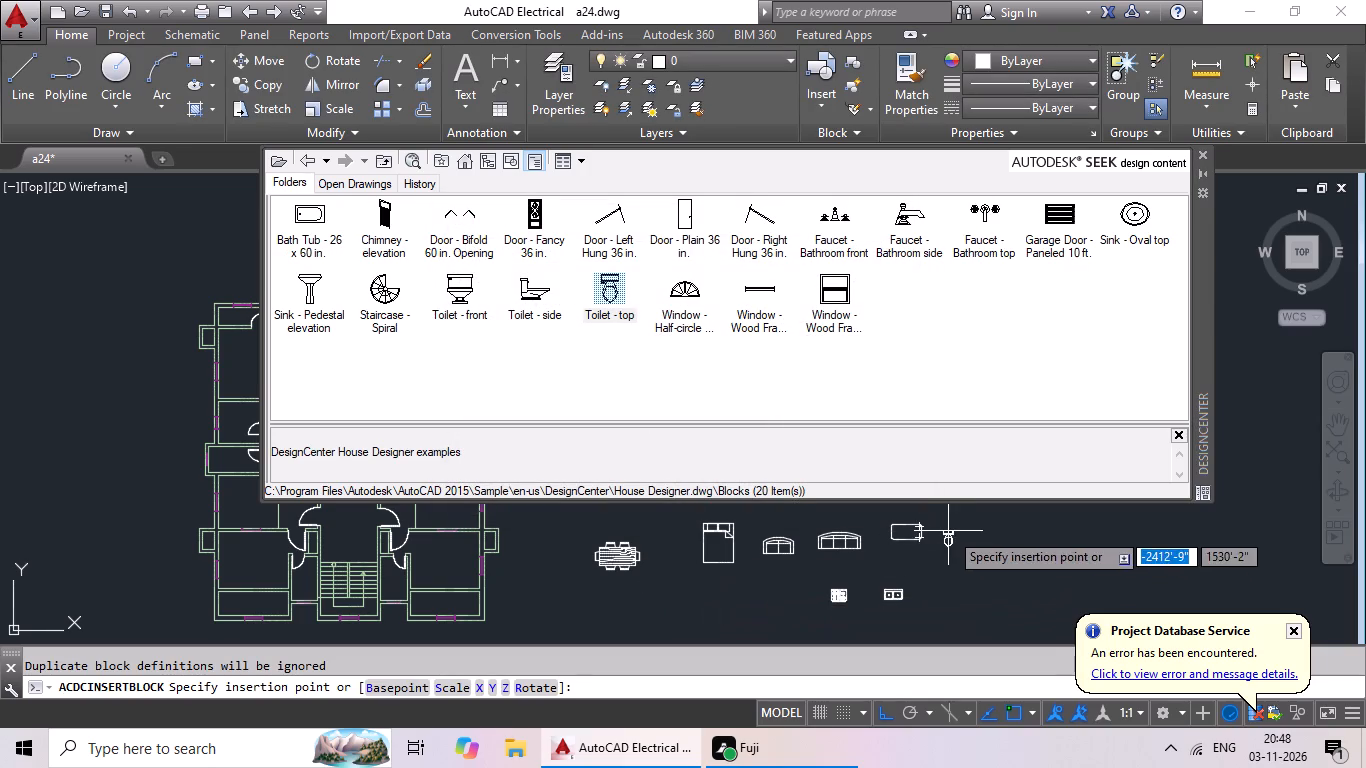
pyautogui.click(1010, 531)
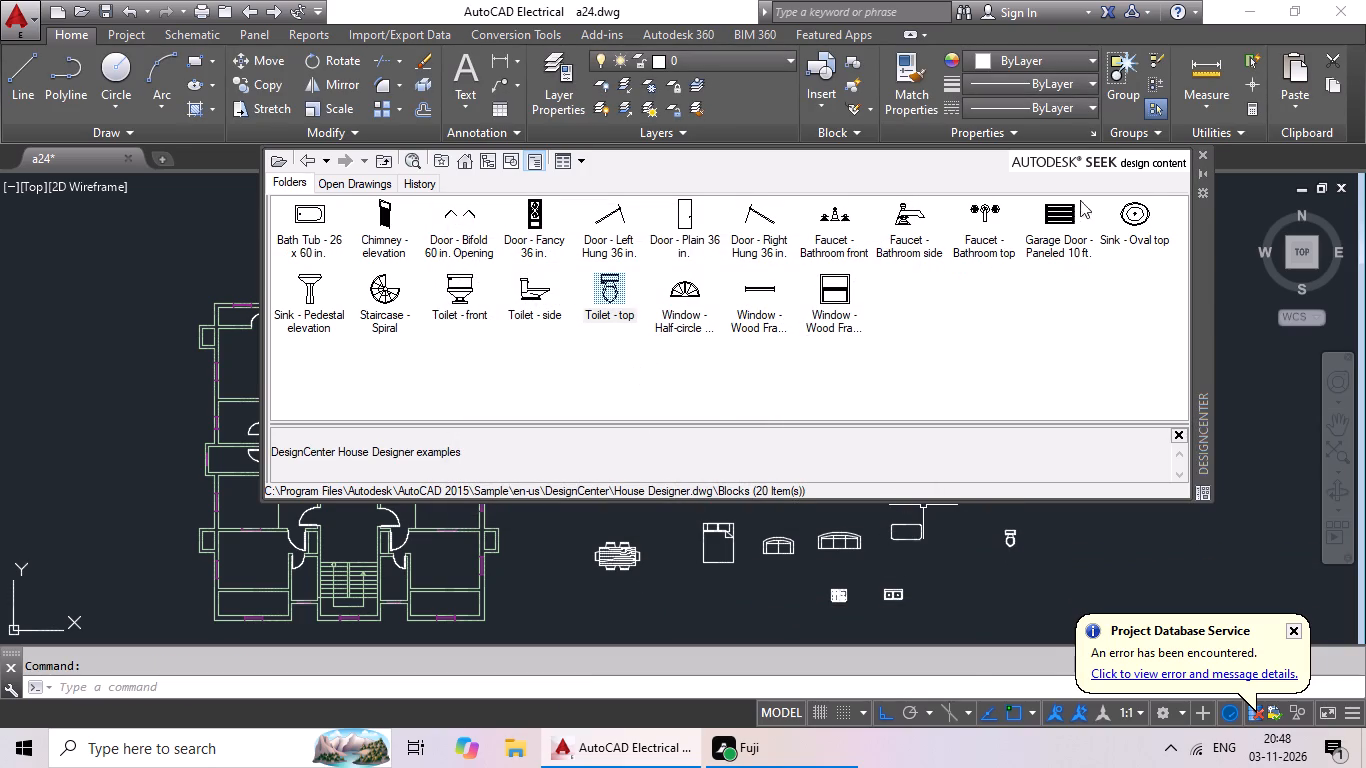
pyautogui.click(1200, 161)
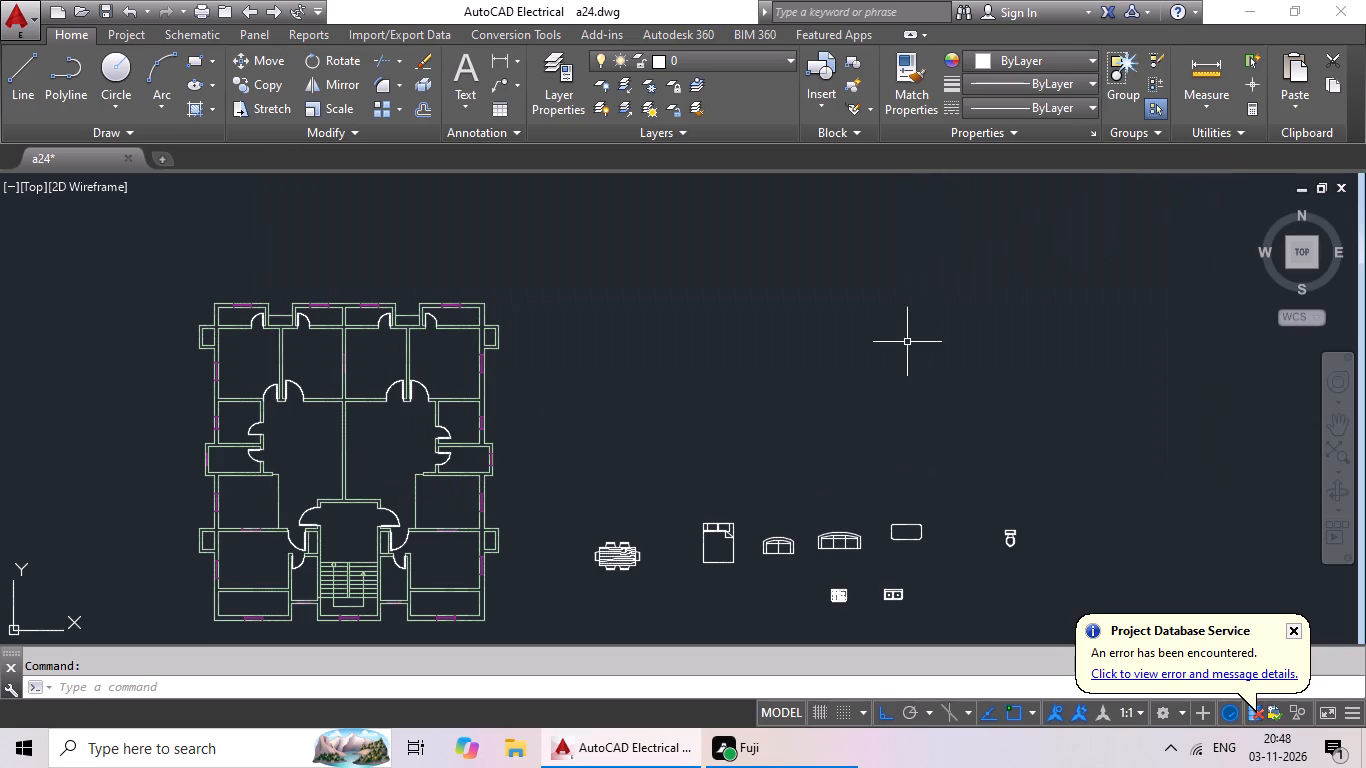
# Rotate the queen bed block beside the plan 180° about its upper-right corner.
pyautogui.moveTo(902, 350); pyautogui.dragTo(903, 283, button='middle')
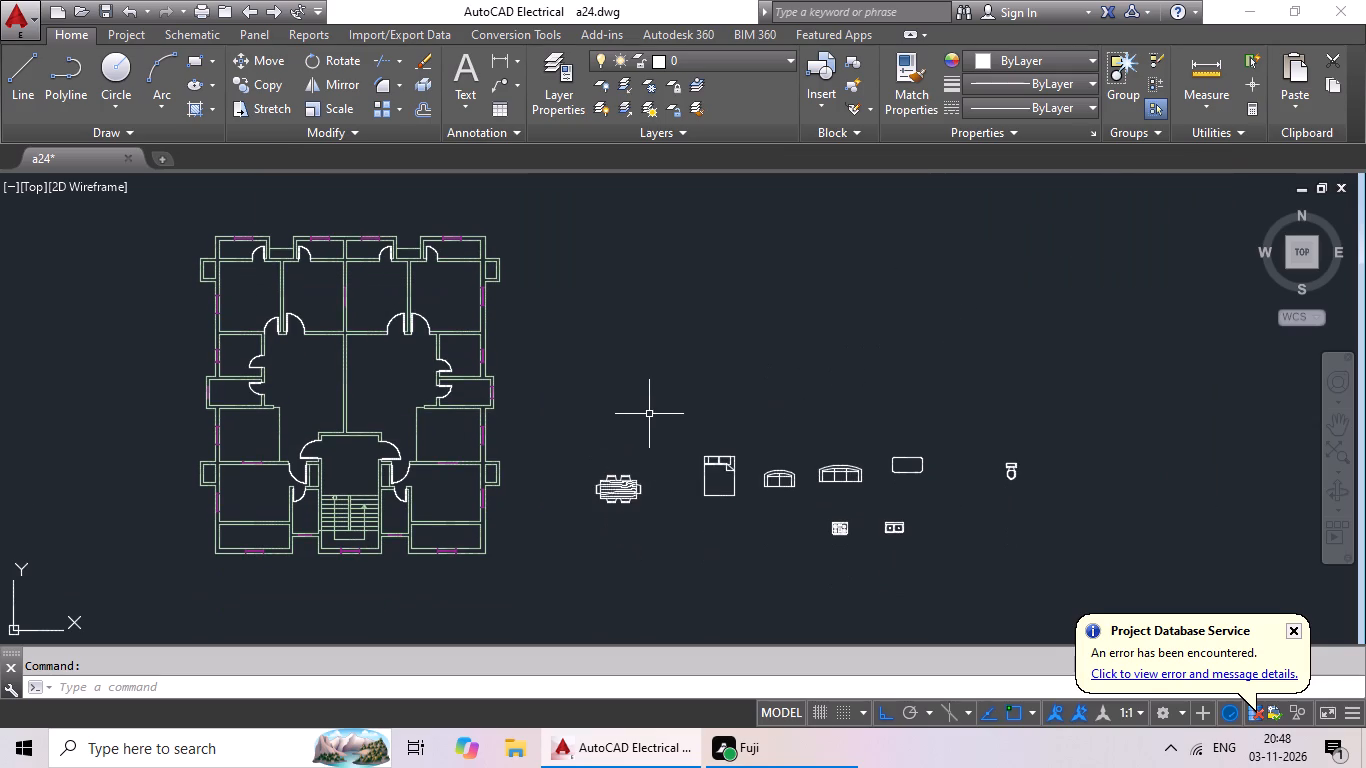
pyautogui.scroll(2, 663, 536)
pyautogui.moveTo(780, 461); pyautogui.dragTo(685, 480, button='middle')
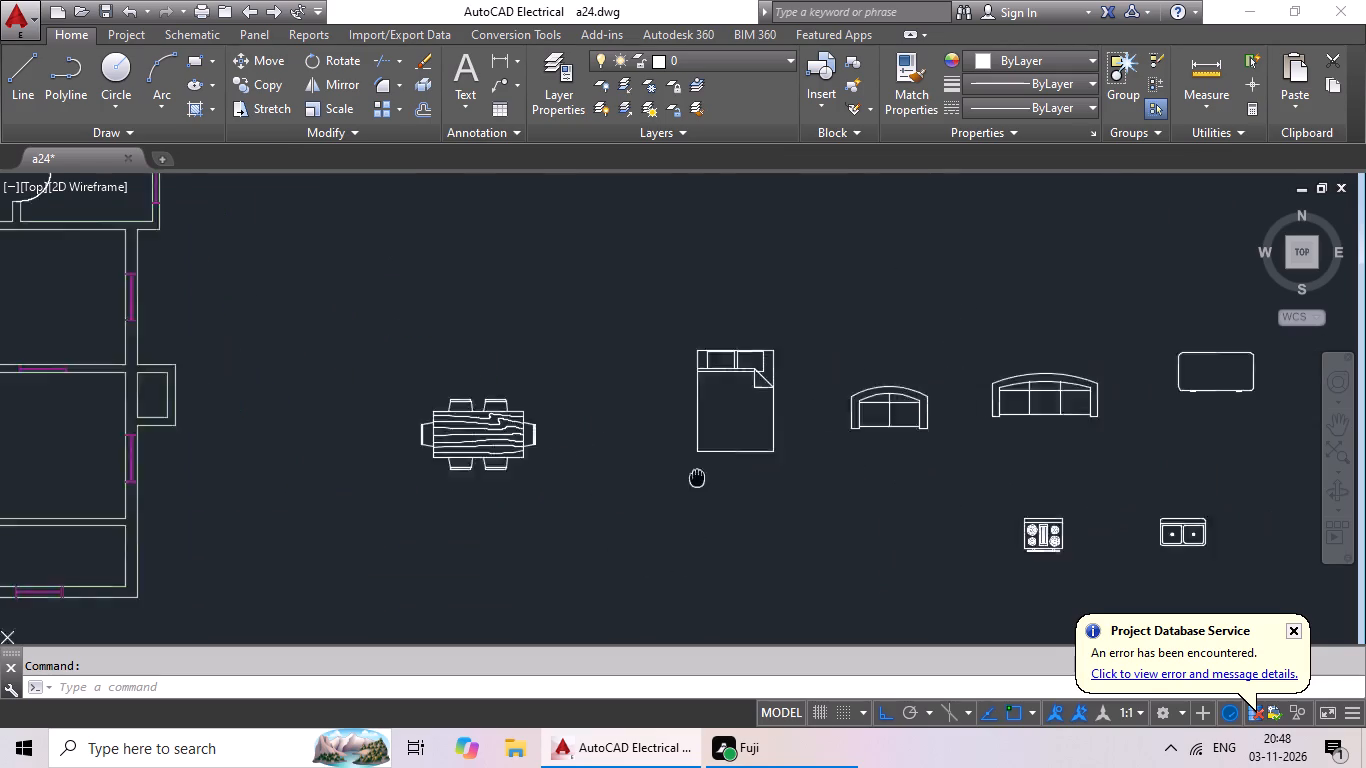
pyautogui.moveTo(685, 480); pyautogui.dragTo(617, 498, button='middle')
pyautogui.scroll(2, 719, 382)
pyautogui.scroll(-2, 726, 370)
pyautogui.moveTo(707, 322); pyautogui.dragTo(689, 318)
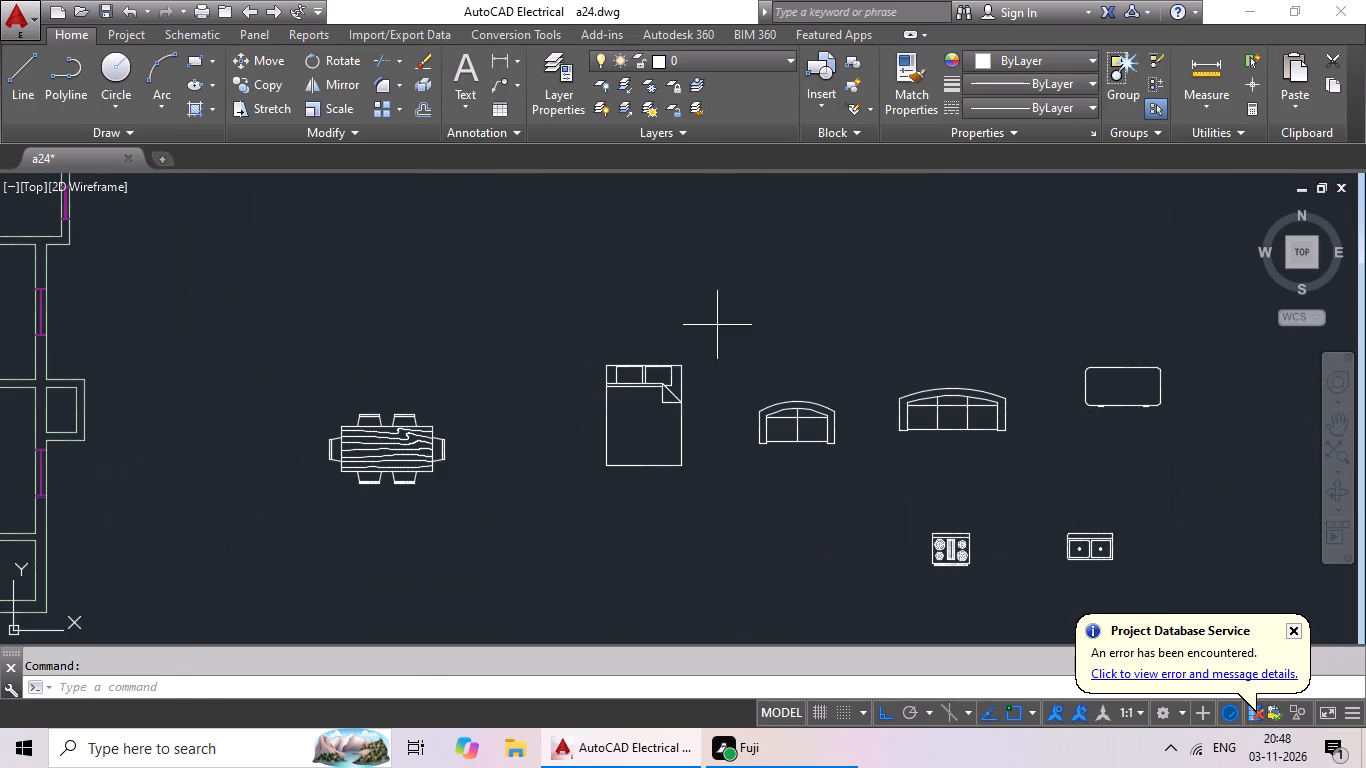
pyautogui.moveTo(689, 318); pyautogui.dragTo(706, 500)
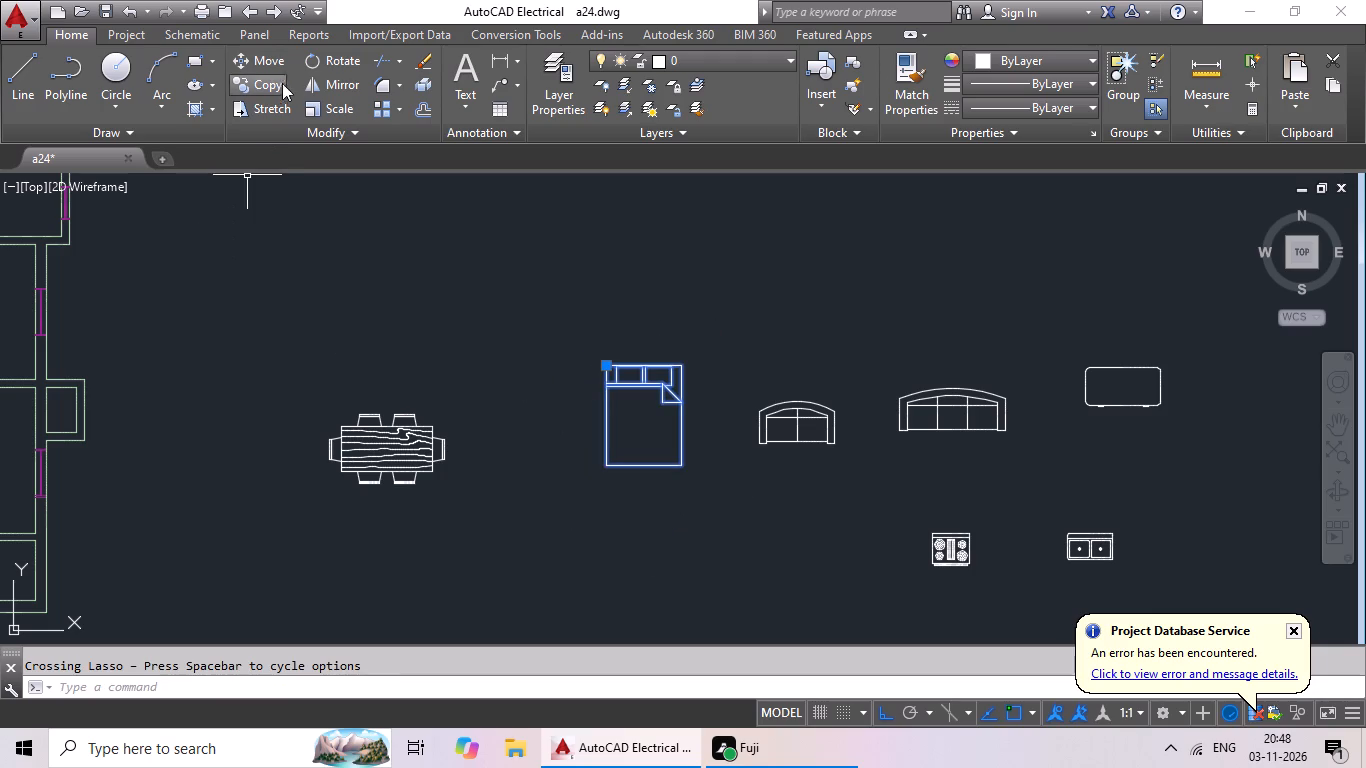
pyautogui.click(326, 53)
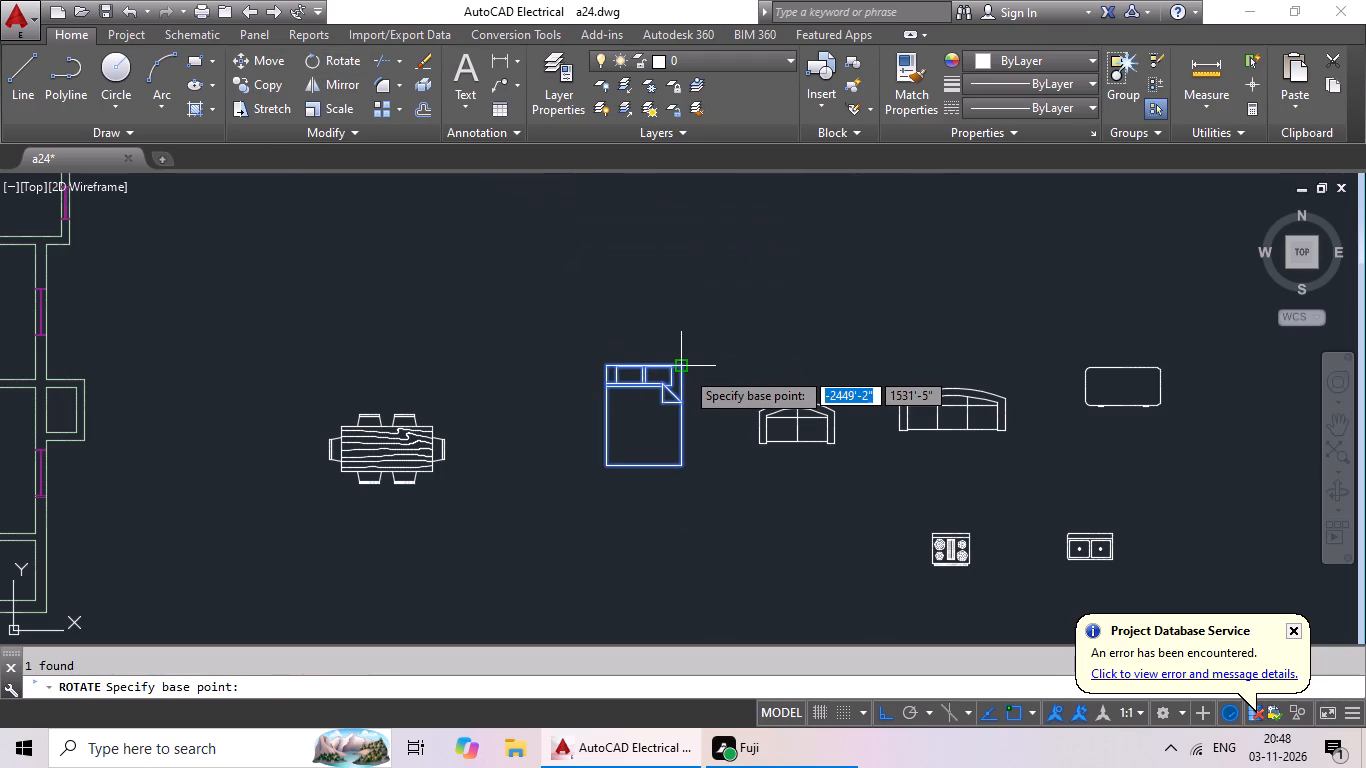
pyautogui.click(685, 370)
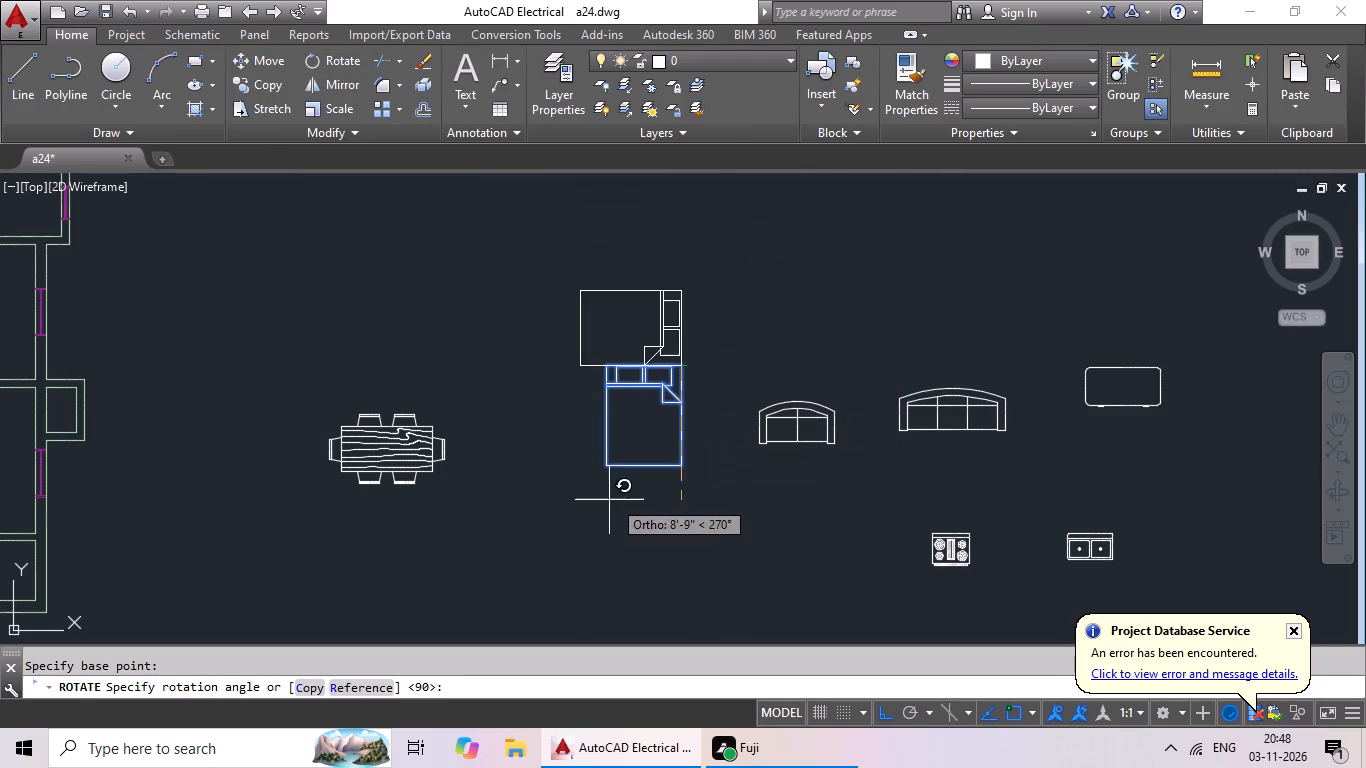
pyautogui.click(548, 421)
# Scale the rotated bed down to slightly under half its size, using its full length as the reference length.
pyautogui.scroll(2, 821, 291)
pyautogui.moveTo(811, 250); pyautogui.dragTo(736, 208)
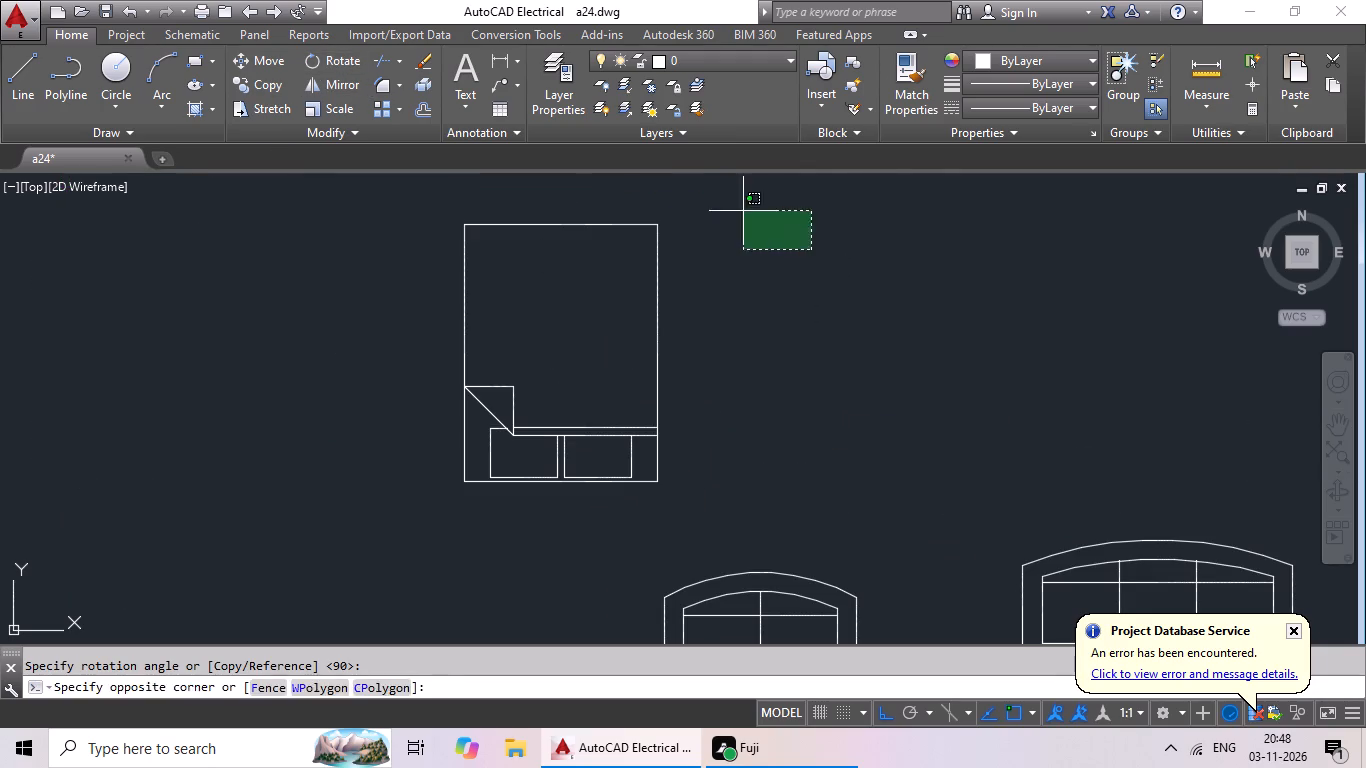
pyautogui.moveTo(736, 208); pyautogui.dragTo(678, 528)
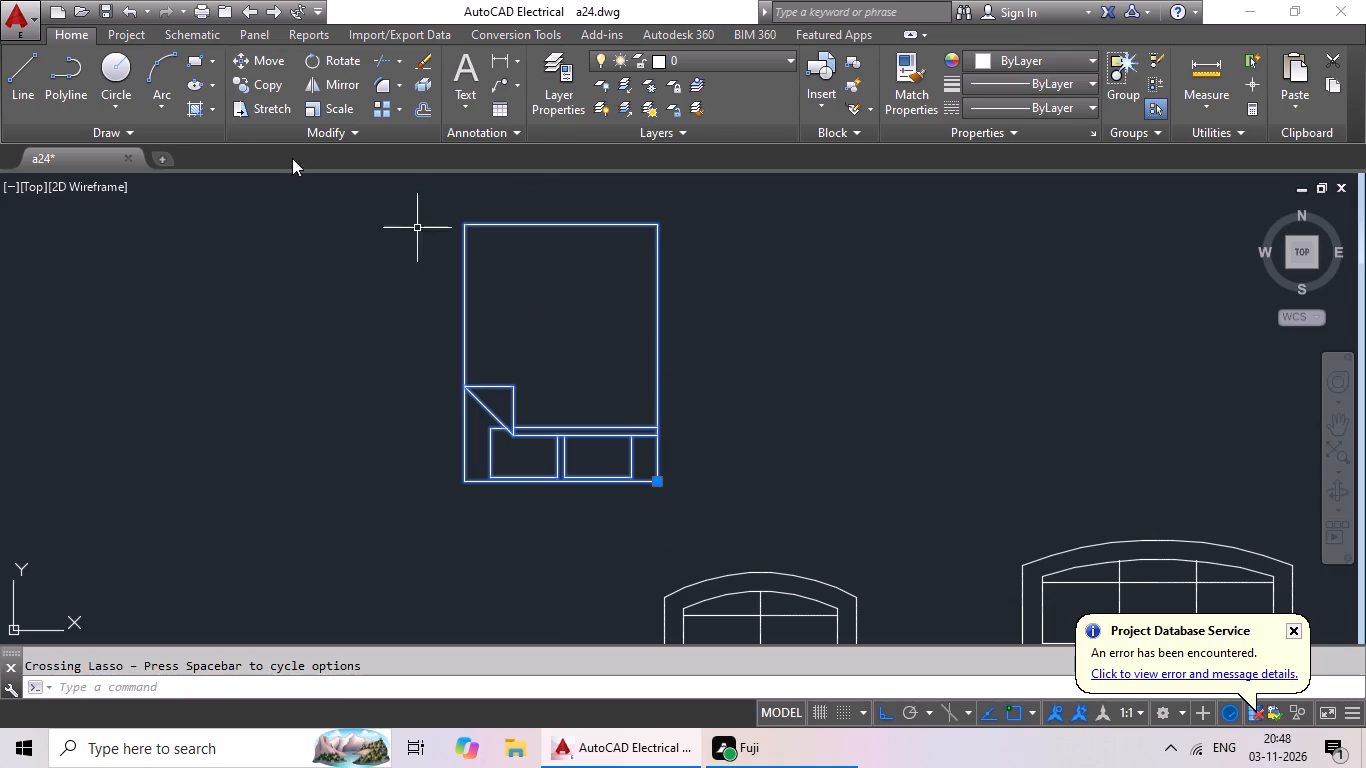
pyautogui.click(315, 105)
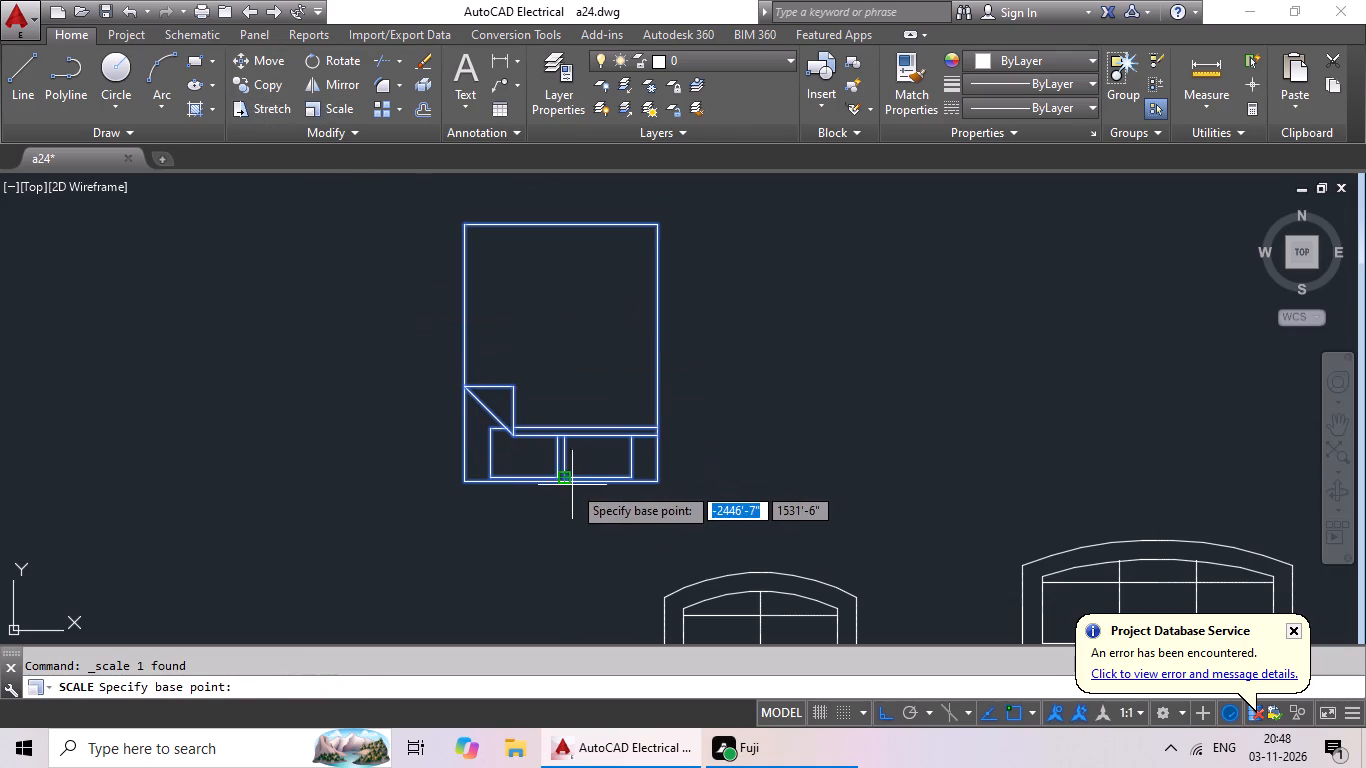
pyautogui.click(571, 485)
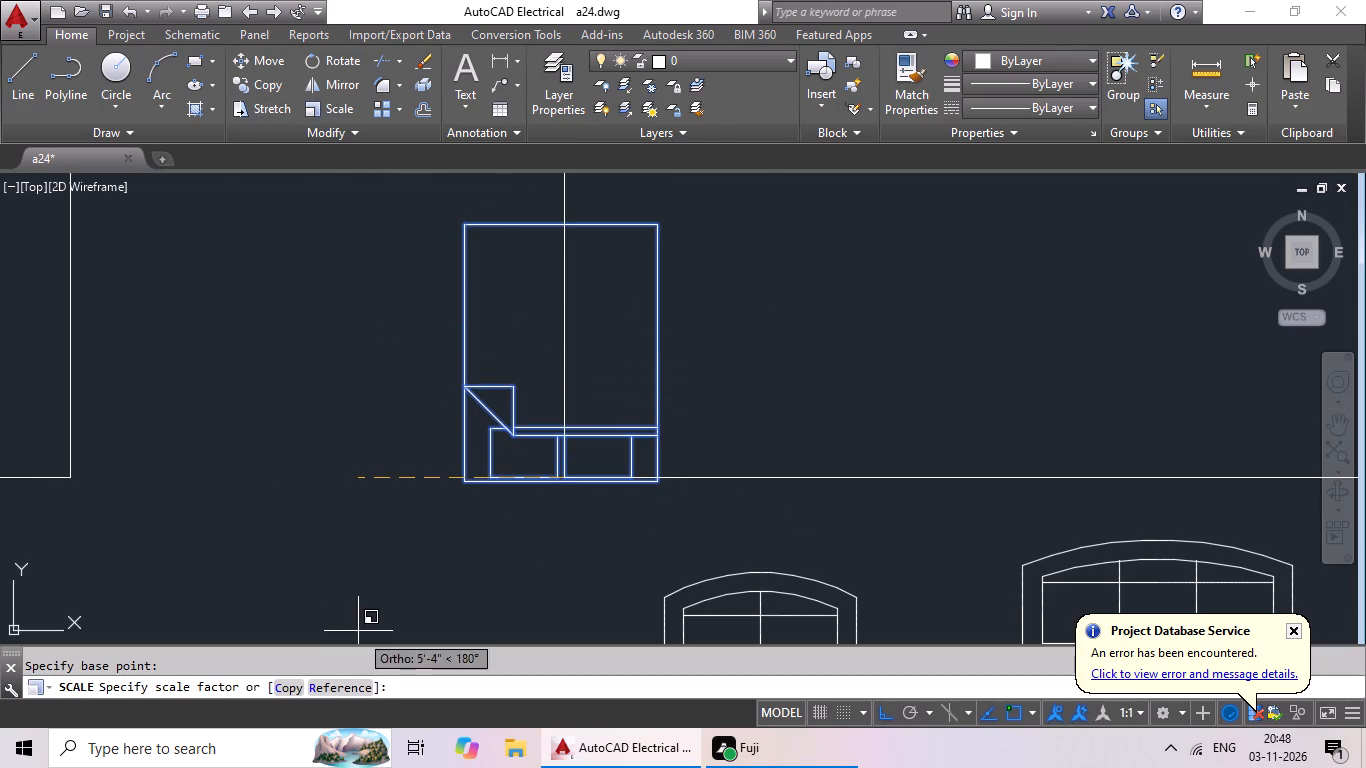
pyautogui.click(349, 685)
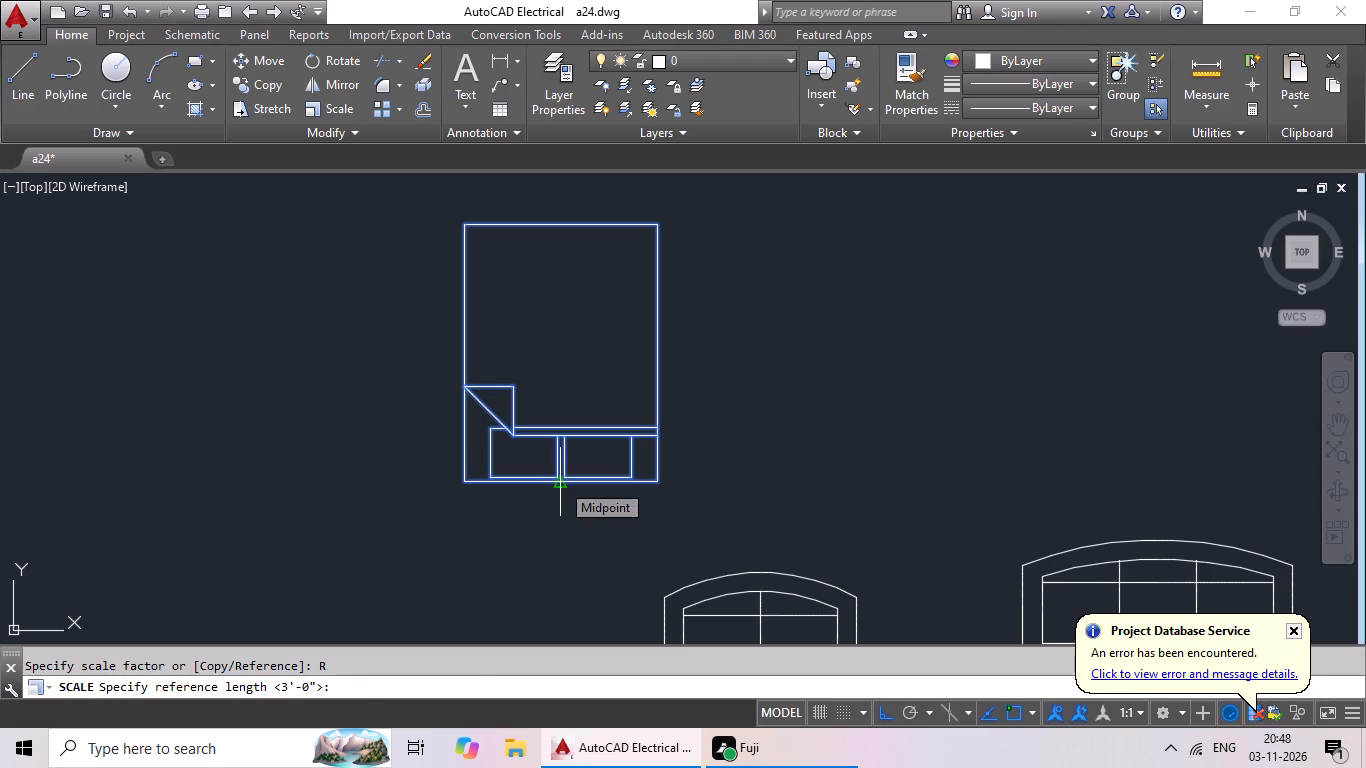
pyautogui.click(560, 482)
pyautogui.click(556, 225)
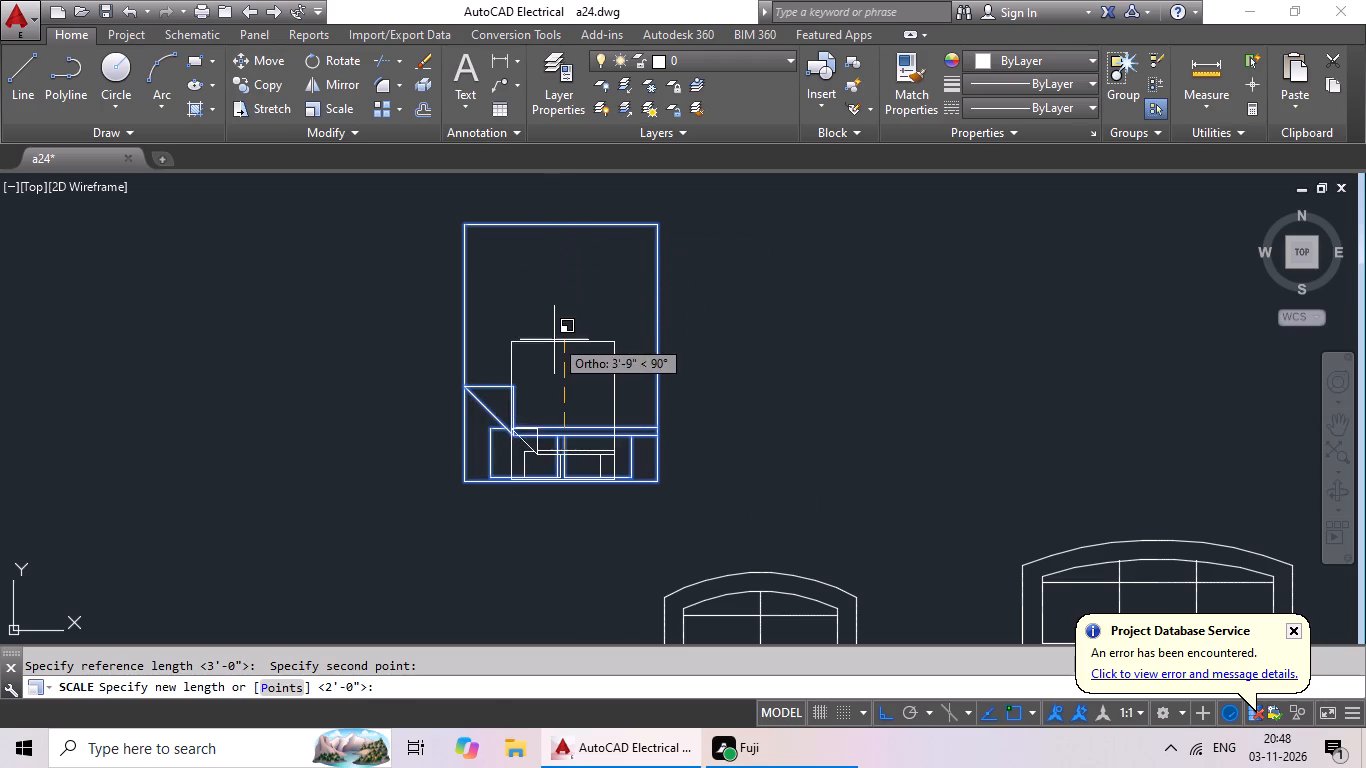
pyautogui.click(549, 362)
# Copy the scaled bed and paste it into the lower-left corner of the plan's upper-left bedroom, near the window wall.
pyautogui.moveTo(576, 288); pyautogui.dragTo(667, 424)
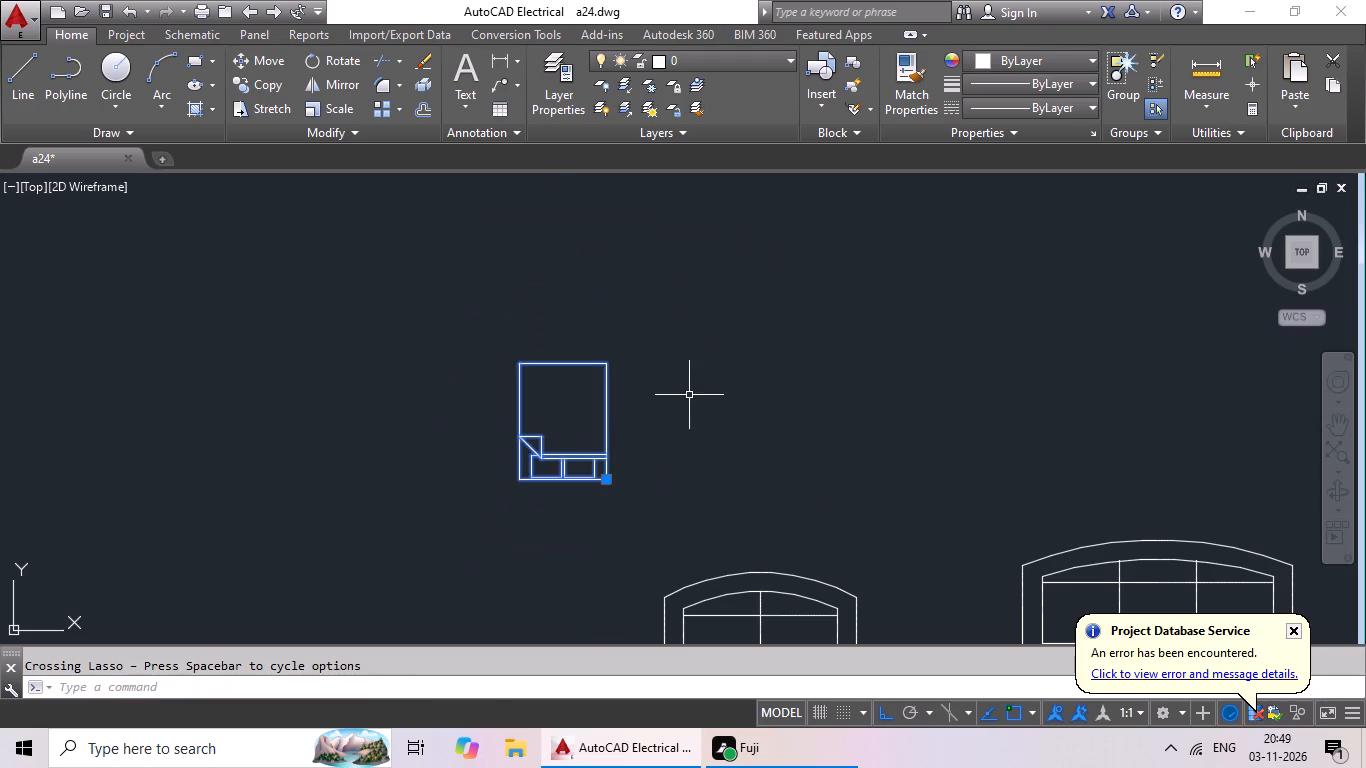
pyautogui.hotkey('ctrl', 'c')
pyautogui.hotkey('ctrl', 'v')
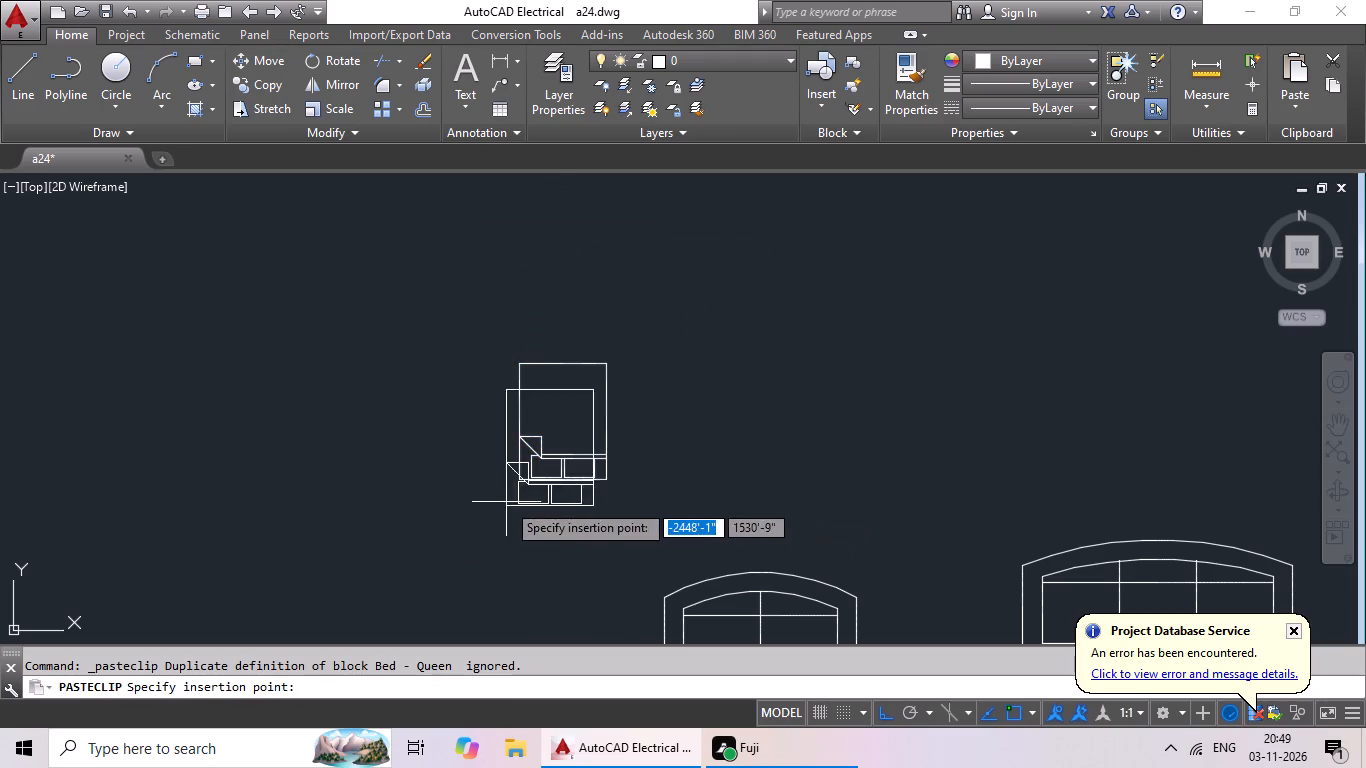
pyautogui.scroll(-2, 506, 498)
pyautogui.moveTo(425, 454); pyautogui.dragTo(769, 392, button='middle')
pyautogui.moveTo(385, 390); pyautogui.dragTo(896, 469, button='middle')
pyautogui.moveTo(404, 440); pyautogui.dragTo(708, 547, button='middle')
pyautogui.scroll(2, 420, 258)
pyautogui.moveTo(420, 258); pyautogui.dragTo(519, 410, button='middle')
pyautogui.middleClick(519, 410)
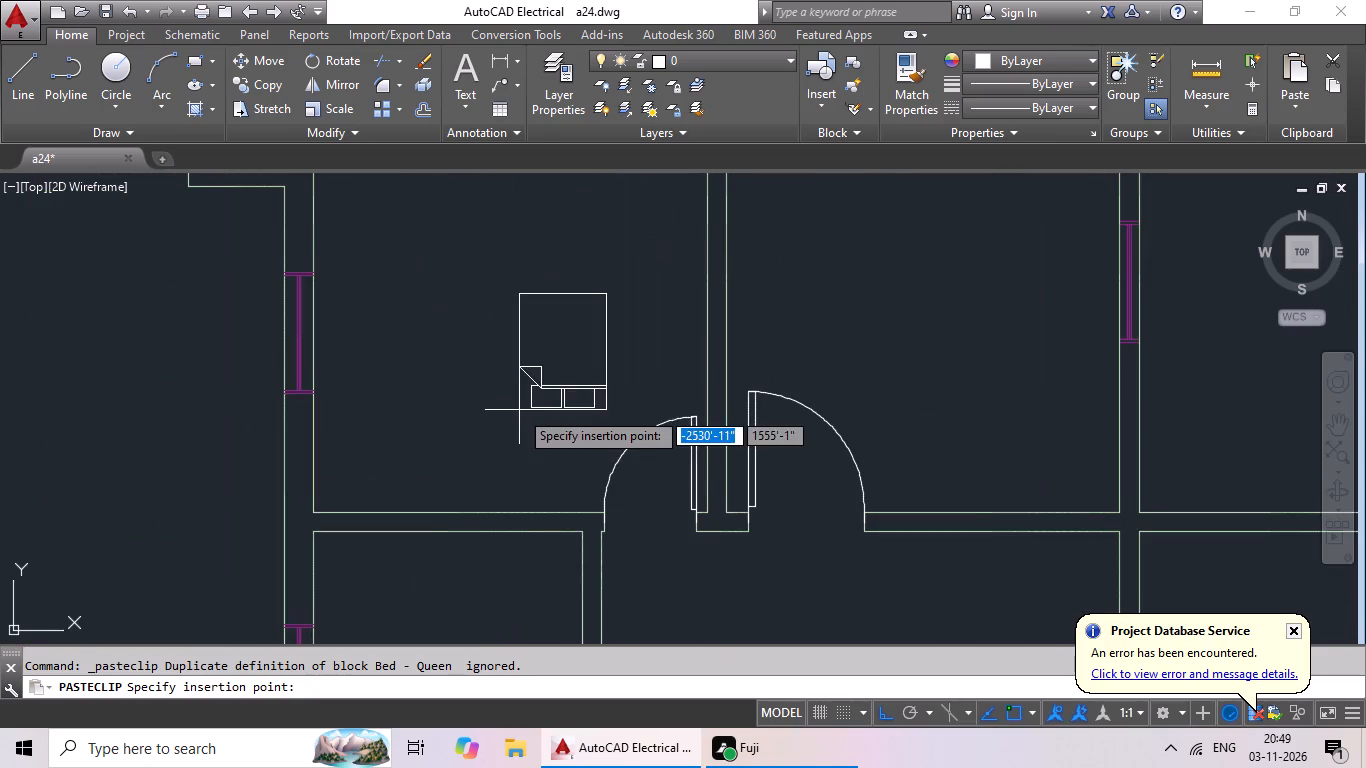
pyautogui.scroll(1, 455, 425)
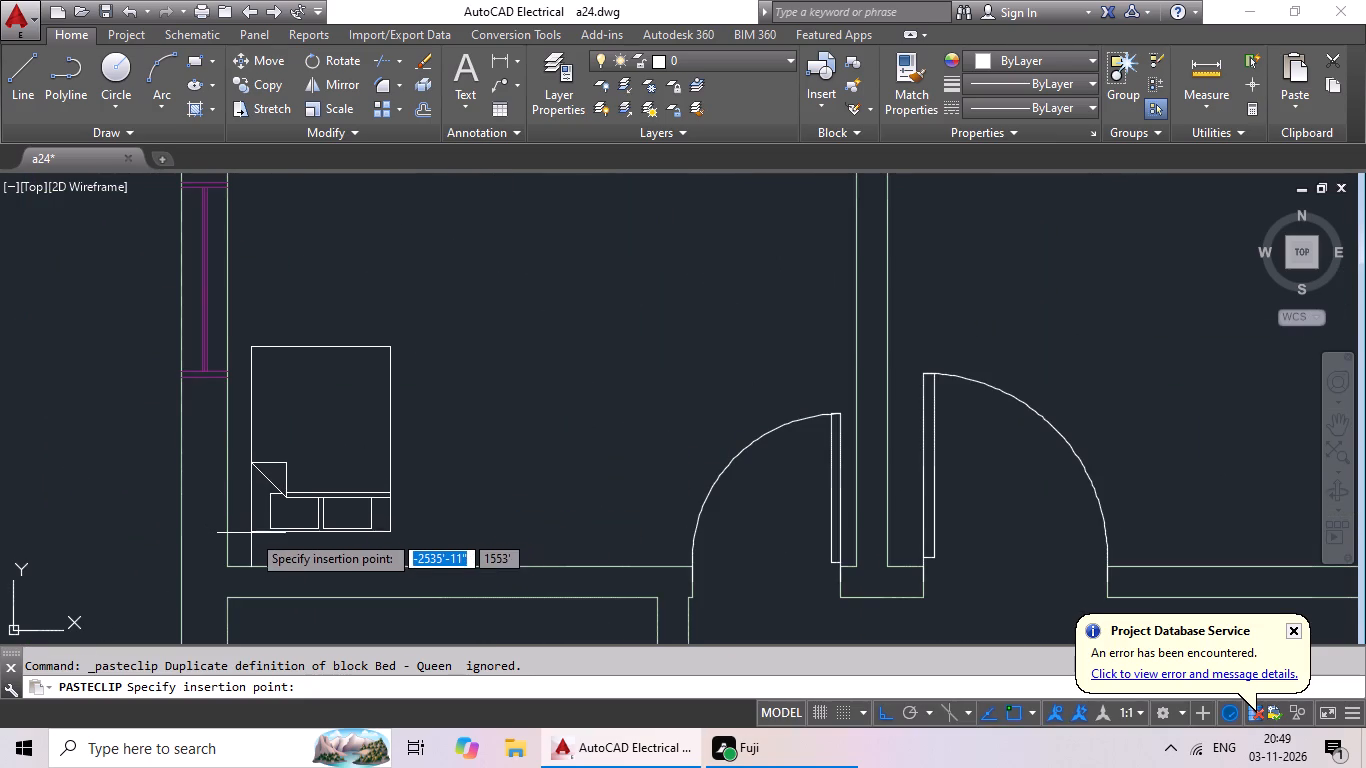
pyautogui.click(247, 544)
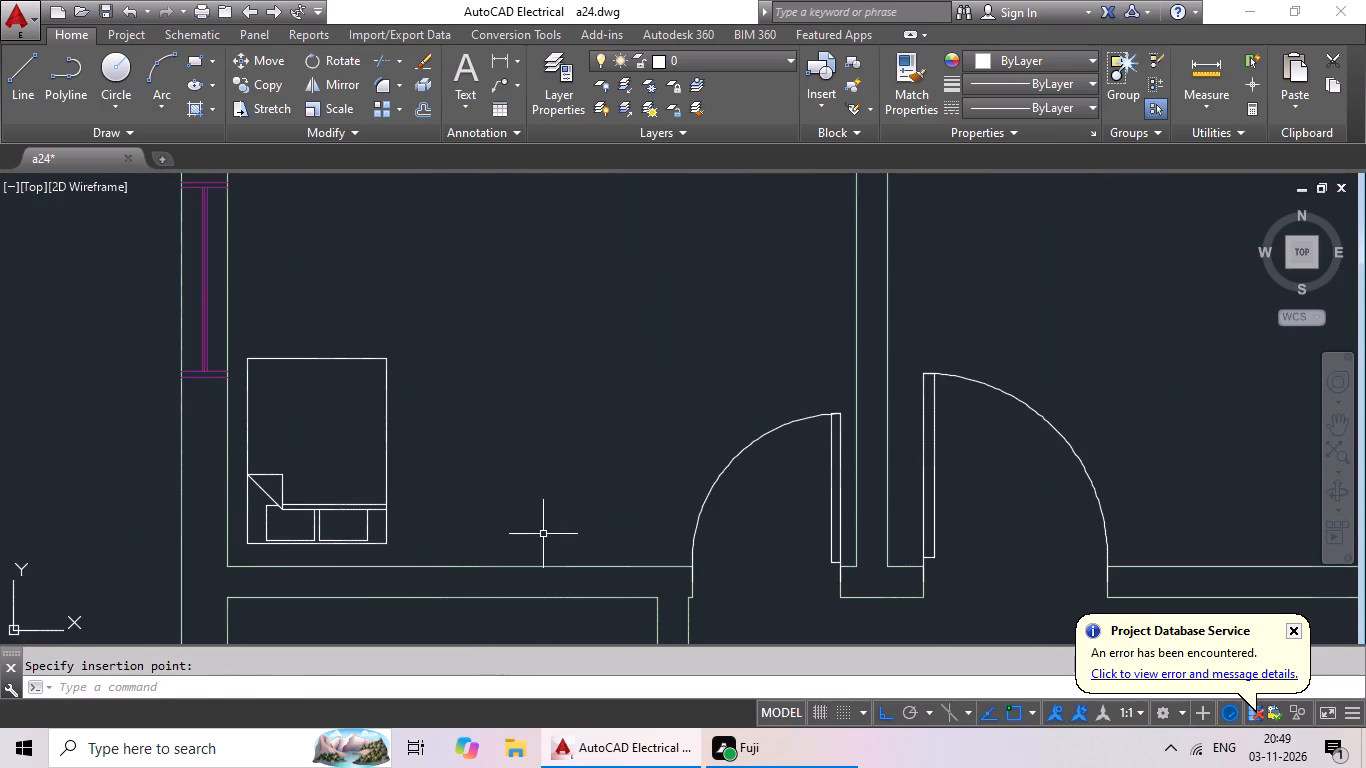
# Paste a second bed into the lower-right corner of the adjacent bedroom, just west of the central dividing wall.
pyautogui.hotkey('ctrl', 'v')
pyautogui.scroll(-2, 700, 464)
pyautogui.moveTo(769, 469); pyautogui.dragTo(523, 518, button='middle')
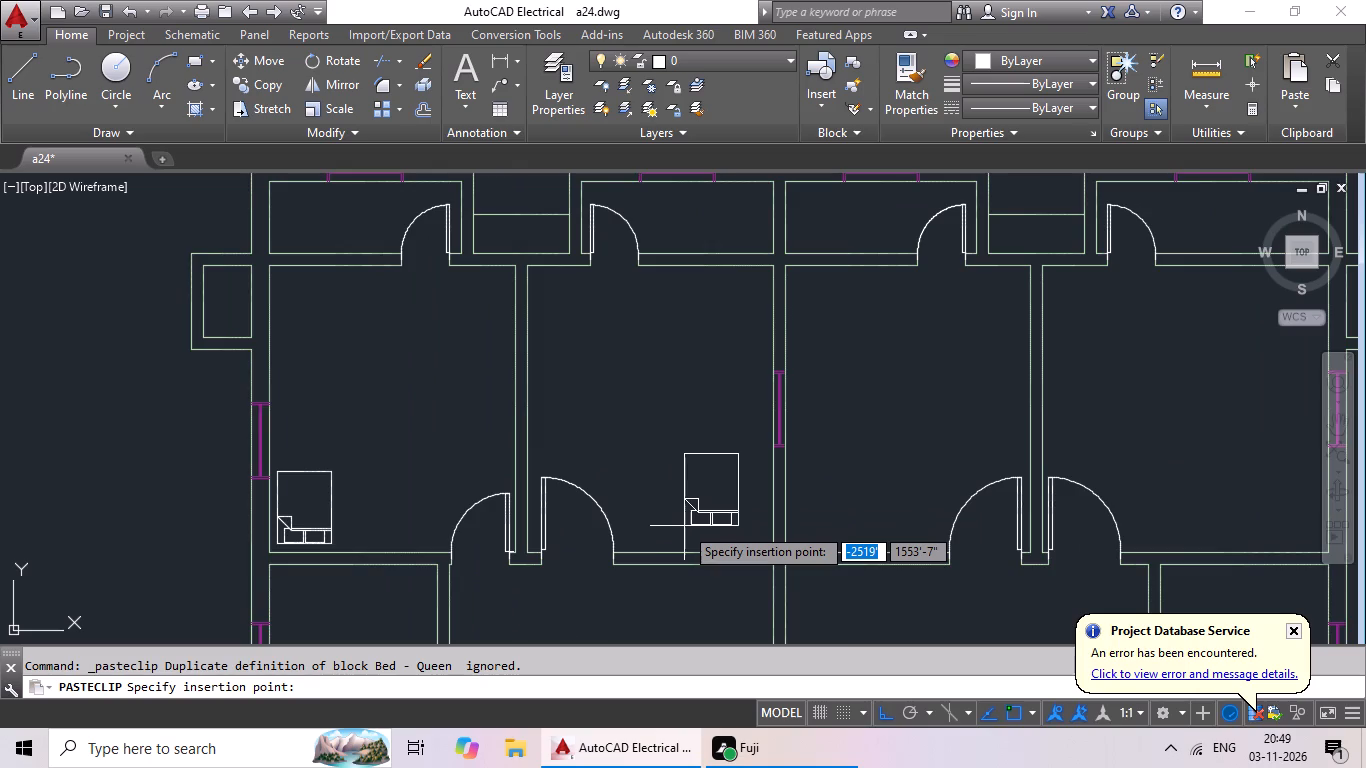
pyautogui.scroll(2, 684, 526)
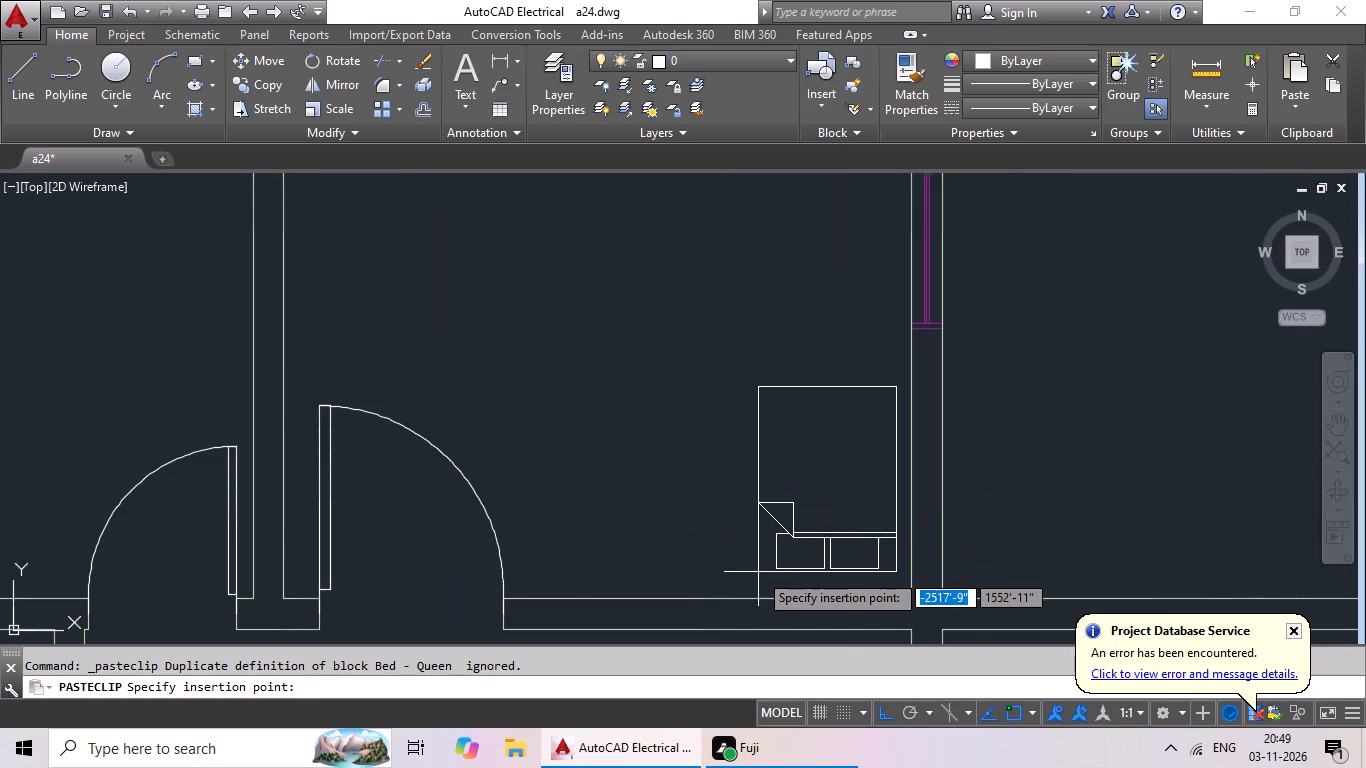
pyautogui.click(755, 579)
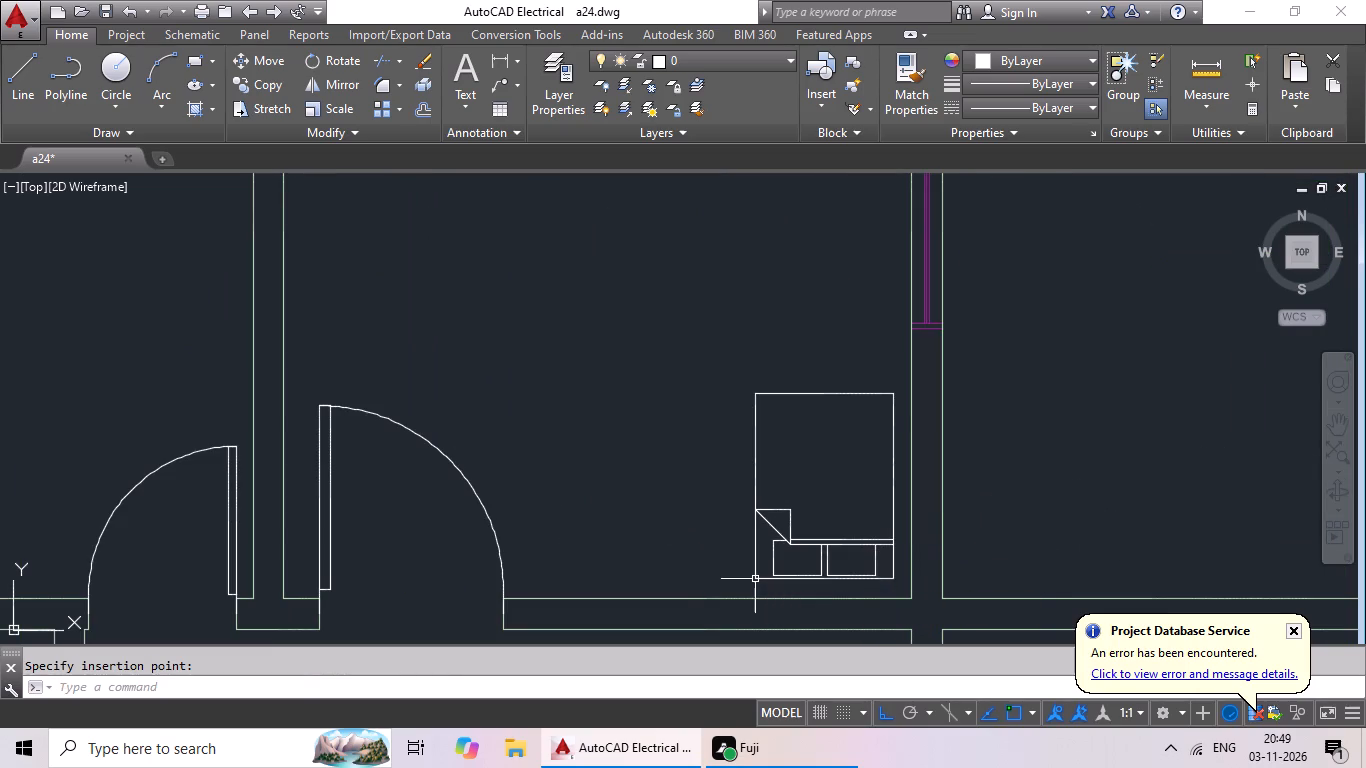
# Paste a third bed just east of the central dividing wall, in the lower-left corner of that bedroom.
pyautogui.hotkey('ctrl', 'v')
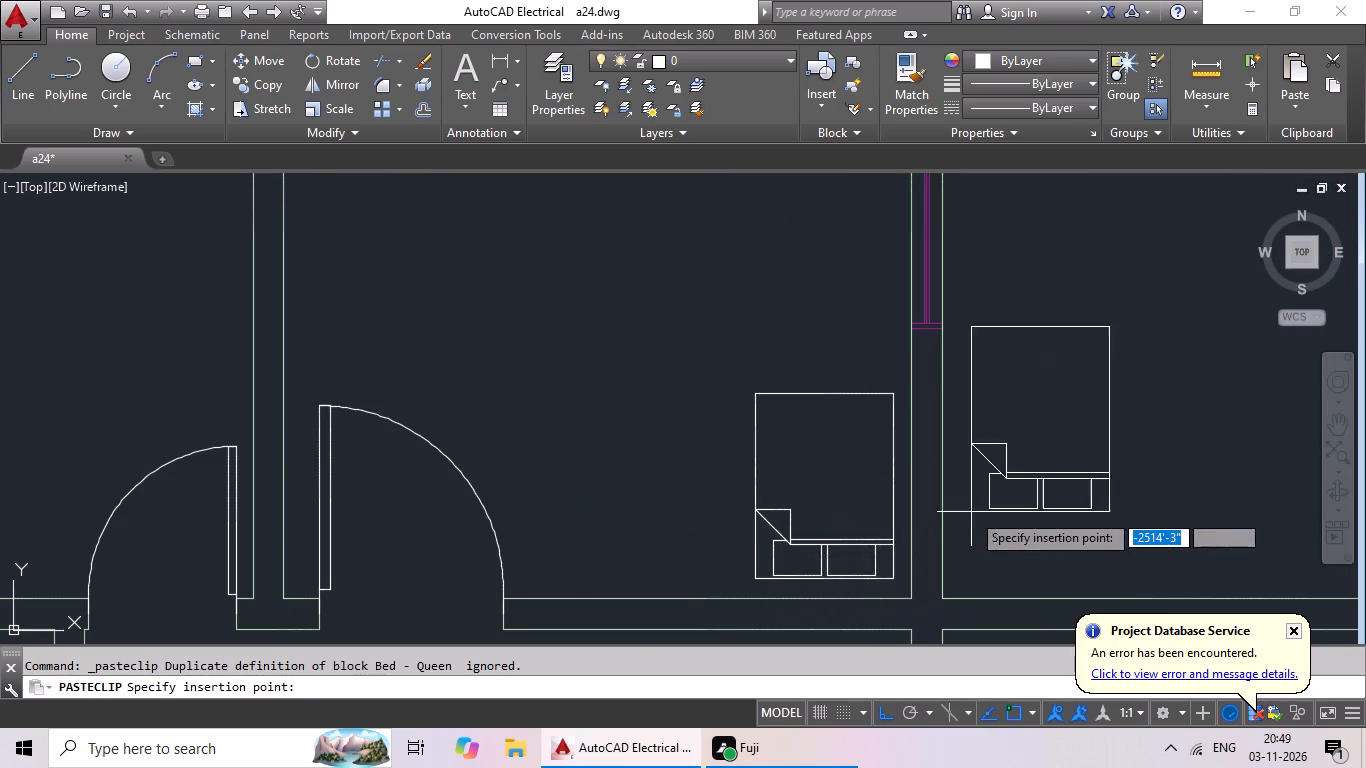
pyautogui.scroll(-3, 971, 511)
pyautogui.moveTo(987, 497); pyautogui.dragTo(807, 474, button='middle')
pyautogui.scroll(3, 792, 512)
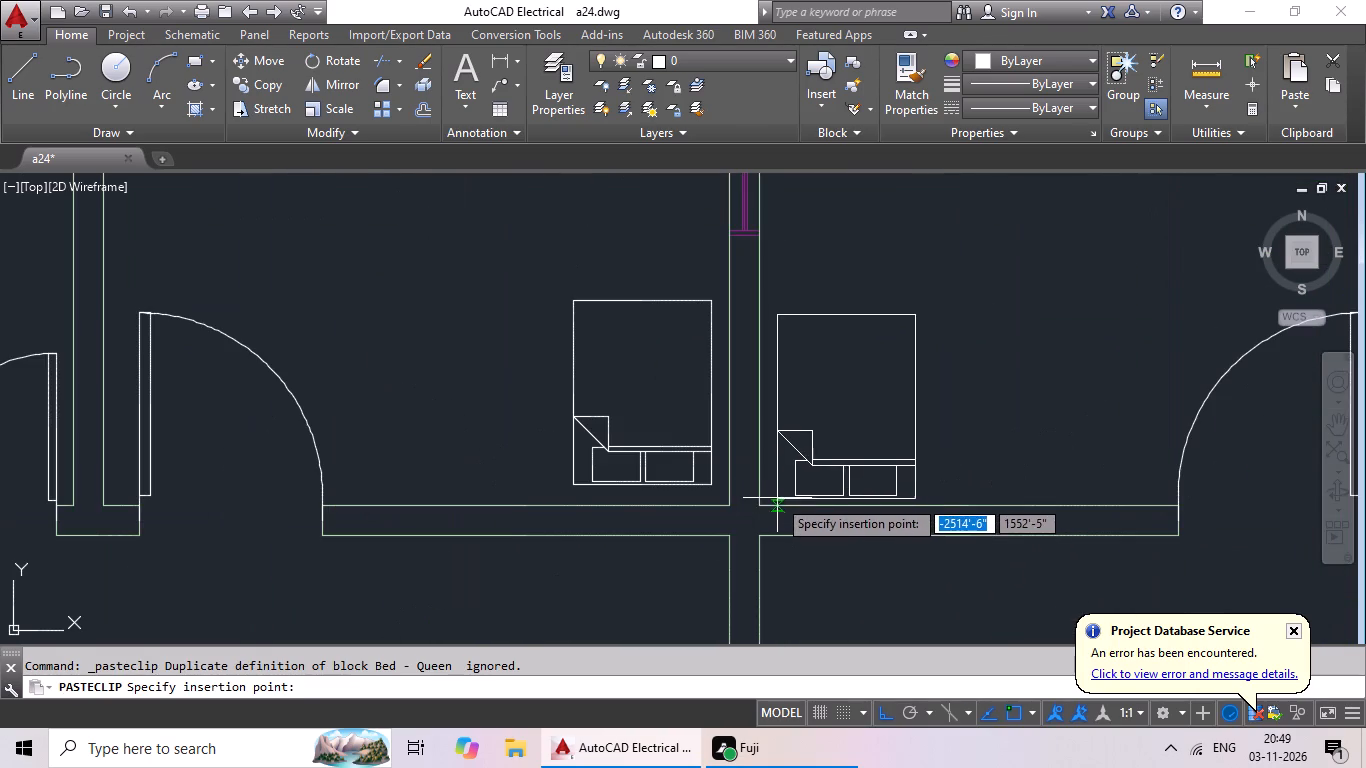
pyautogui.click(776, 481)
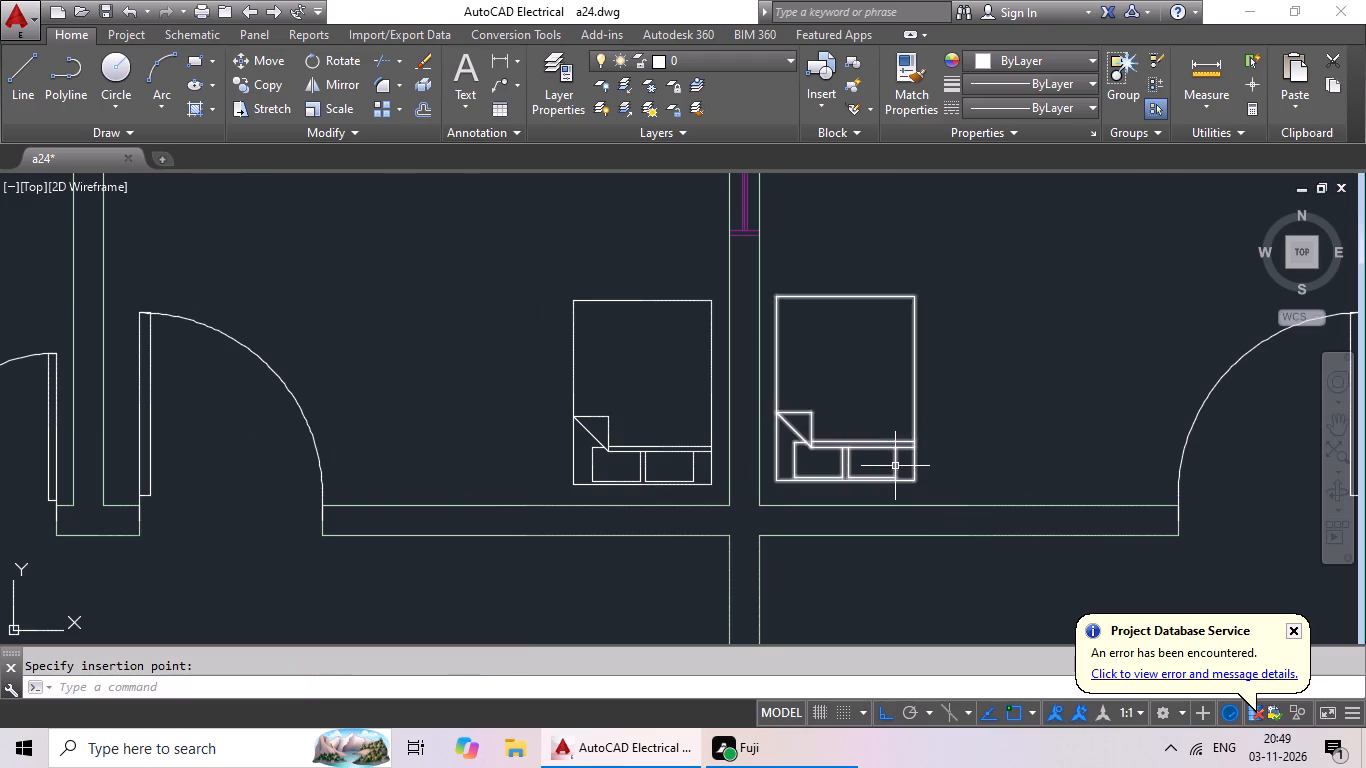
# Paste a fourth bed into the lower-right corner of the plan's upper-right bedroom, near the east window wall.
pyautogui.hotkey('ctrl', 'v')
pyautogui.keyDown('ctrl'); pyautogui.scroll(-1, 902, 475); pyautogui.keyUp('ctrl')
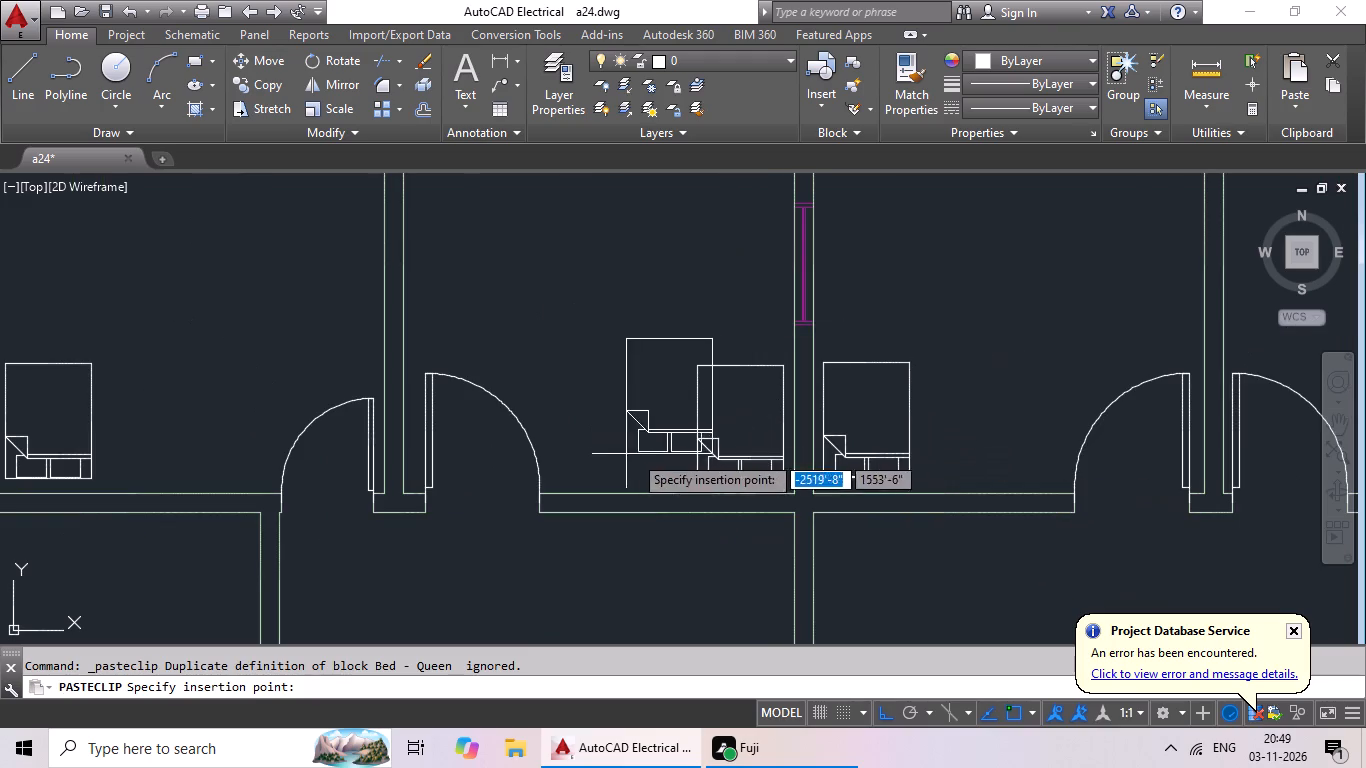
pyautogui.scroll(-1, 757, 433)
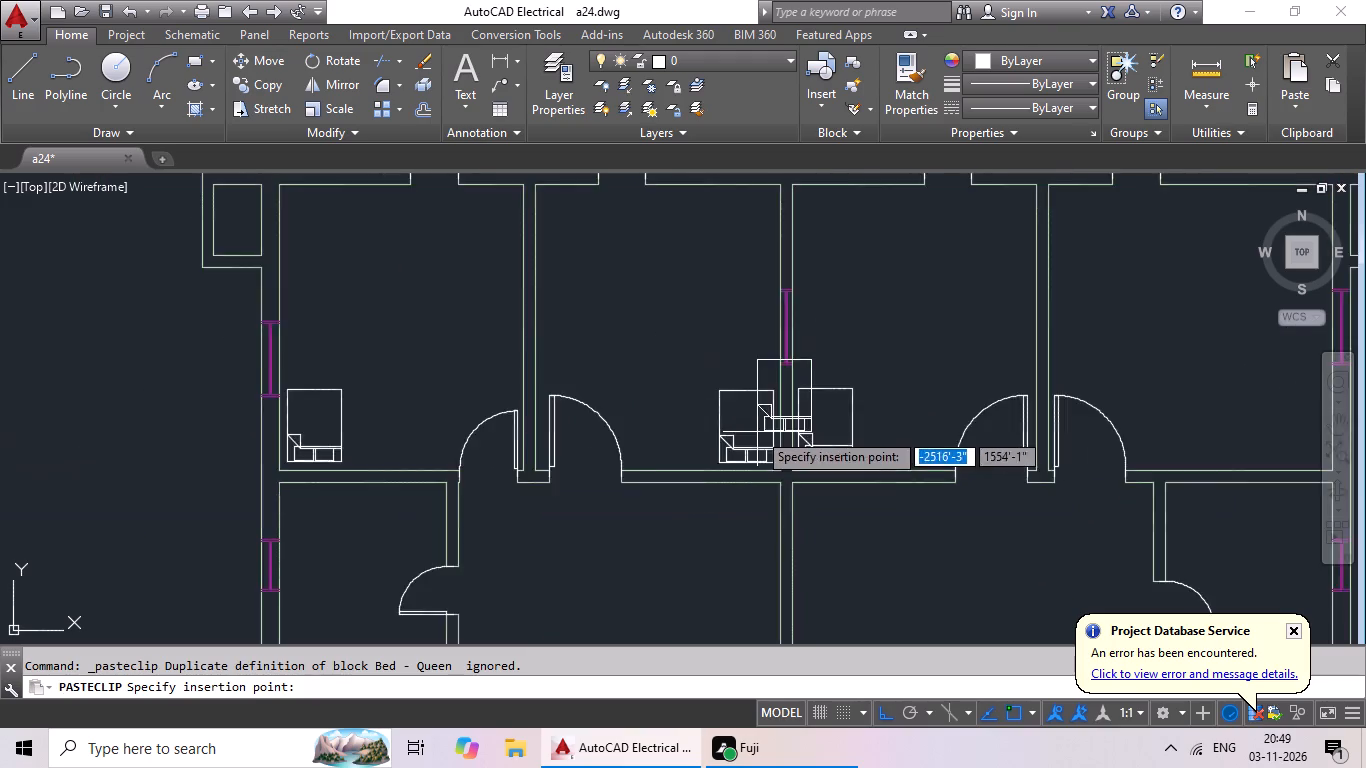
pyautogui.moveTo(757, 431); pyautogui.dragTo(374, 486, button='middle')
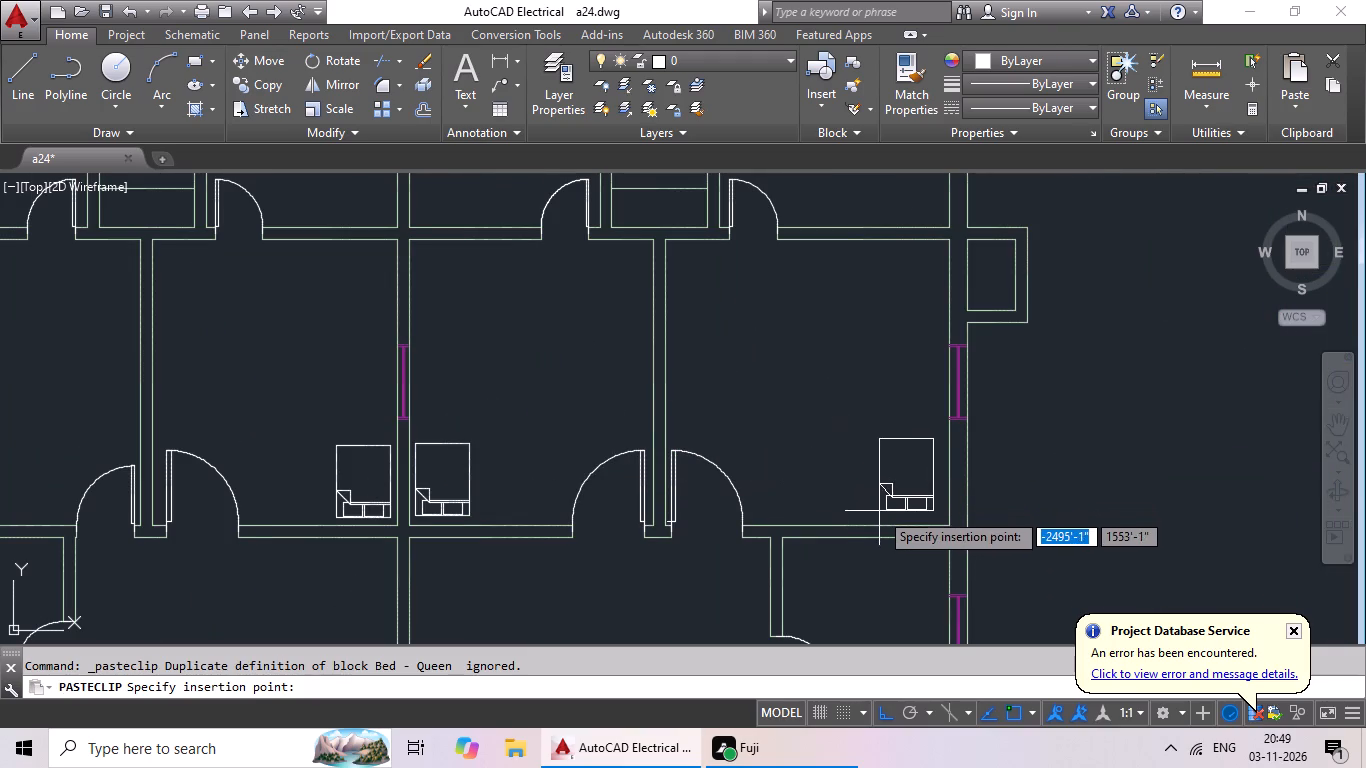
pyautogui.click(879, 511)
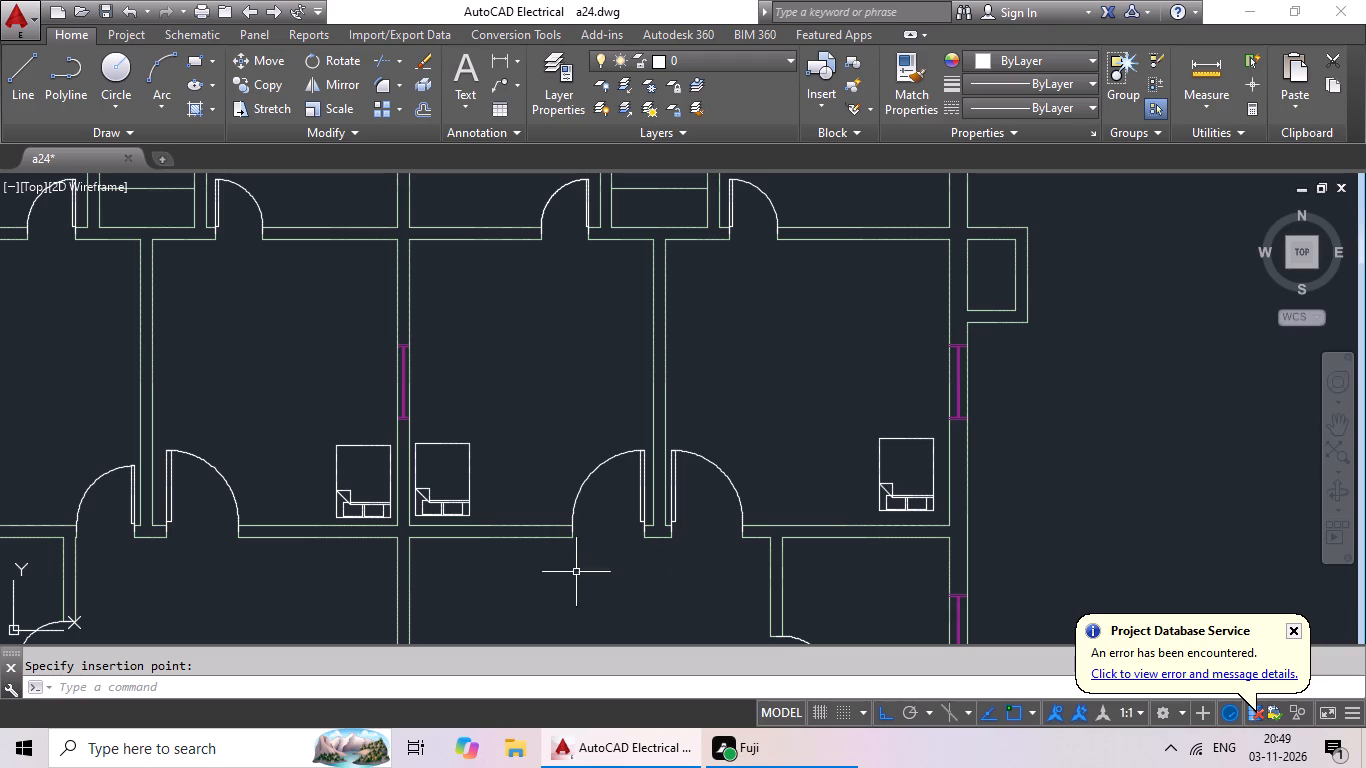
# Paste a fifth bed into the lower-left corner of the bedroom west of the staircase, near the west window wall.
pyautogui.hotkey('ctrl', 'v')
pyautogui.keyDown('ctrl'); pyautogui.scroll(-2, 498, 611); pyautogui.keyUp('ctrl')
pyautogui.moveTo(498, 612); pyautogui.dragTo(622, 306, button='middle')
pyautogui.scroll(1, 618, 315)
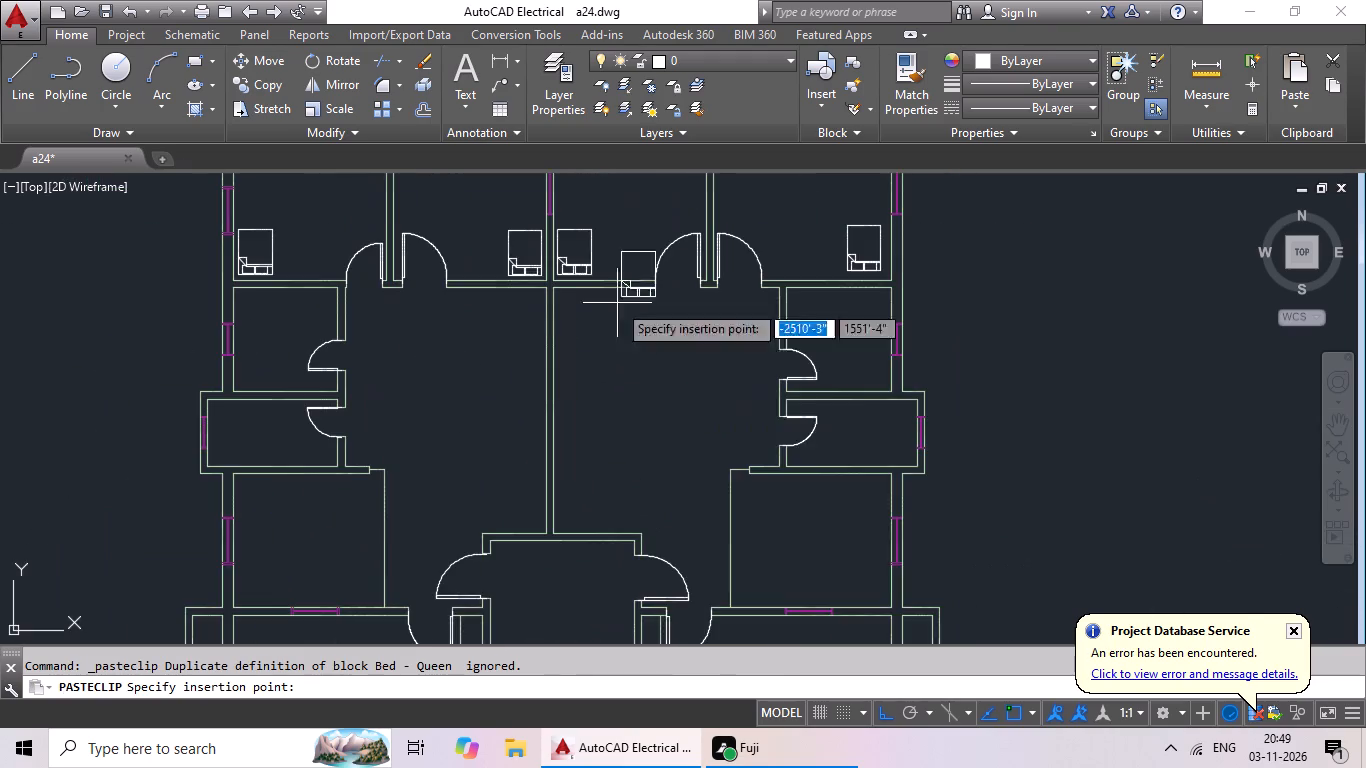
pyautogui.moveTo(581, 400); pyautogui.dragTo(632, 222, button='middle')
pyautogui.scroll(-1, 597, 329)
pyautogui.moveTo(583, 363); pyautogui.dragTo(602, 319, button='middle')
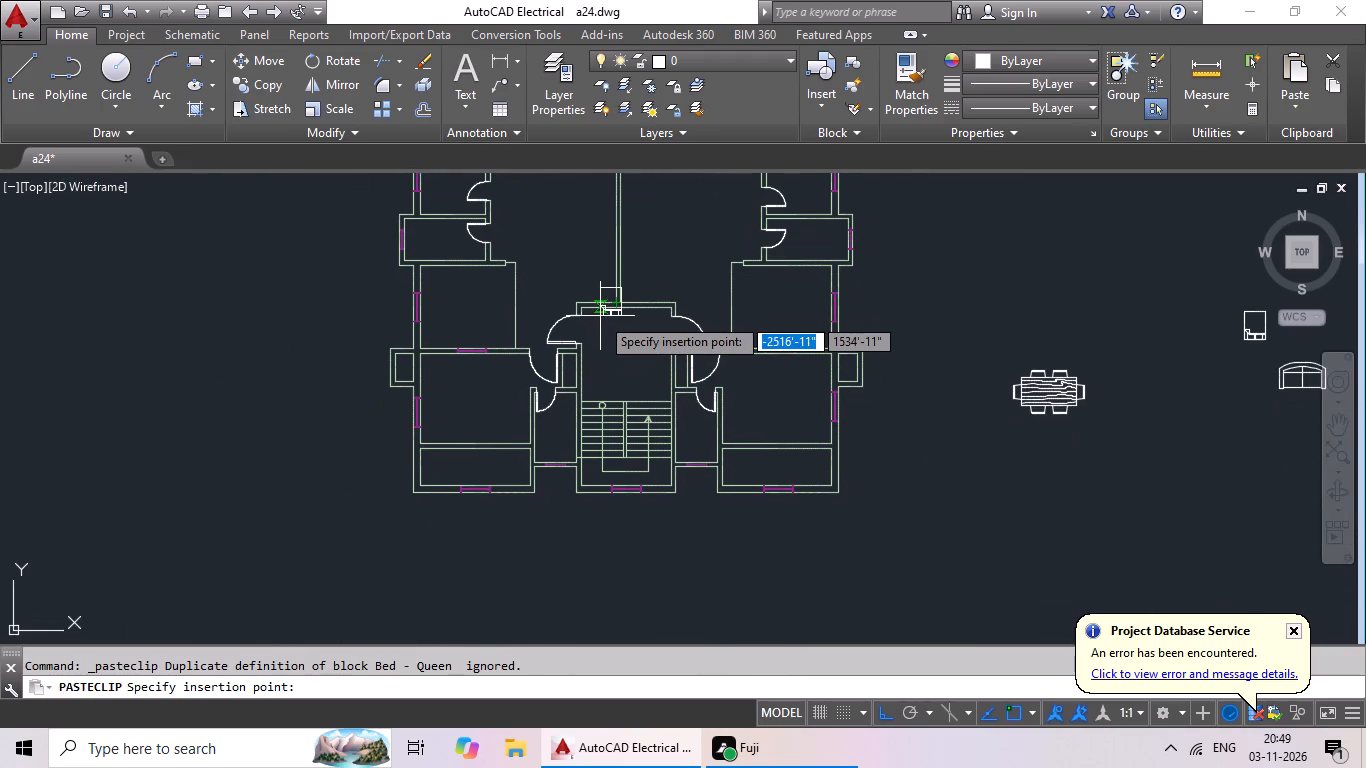
pyautogui.scroll(2, 452, 419)
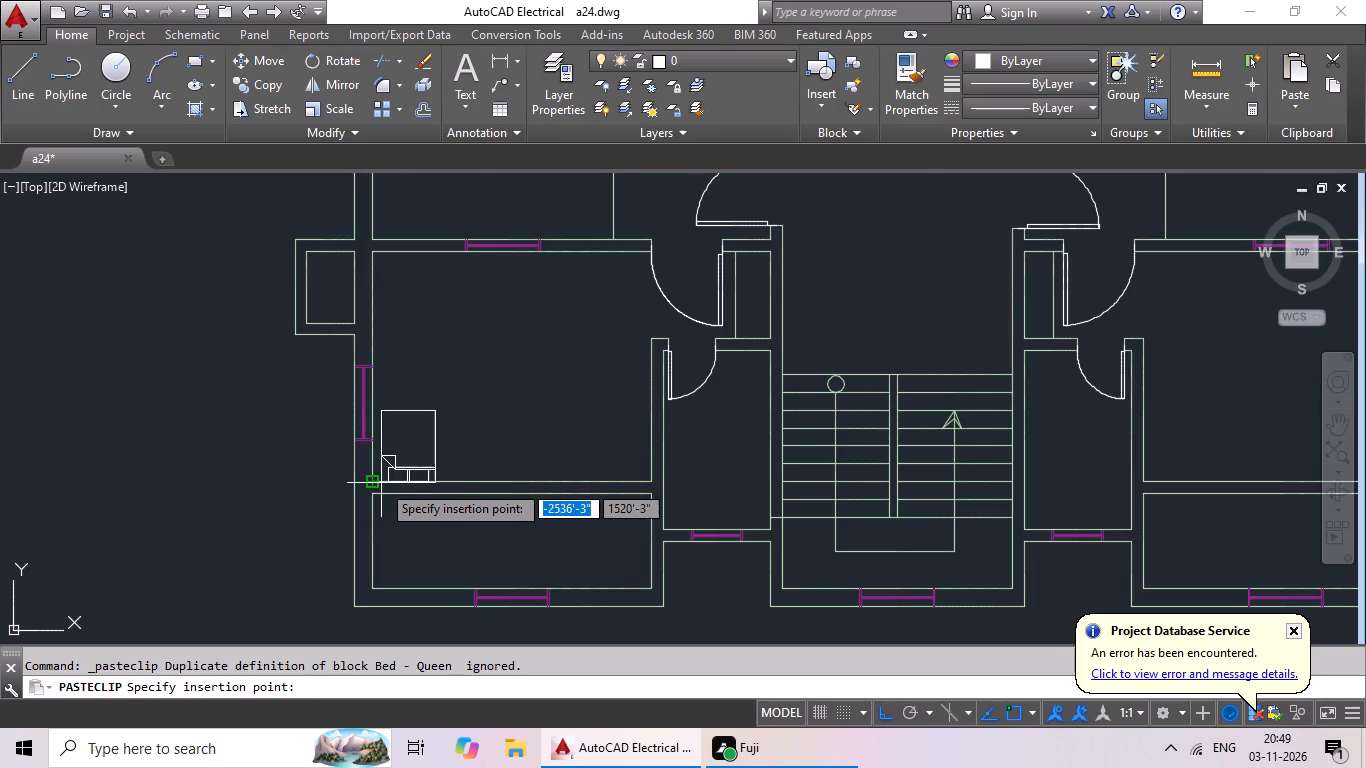
pyautogui.scroll(3, 381, 483)
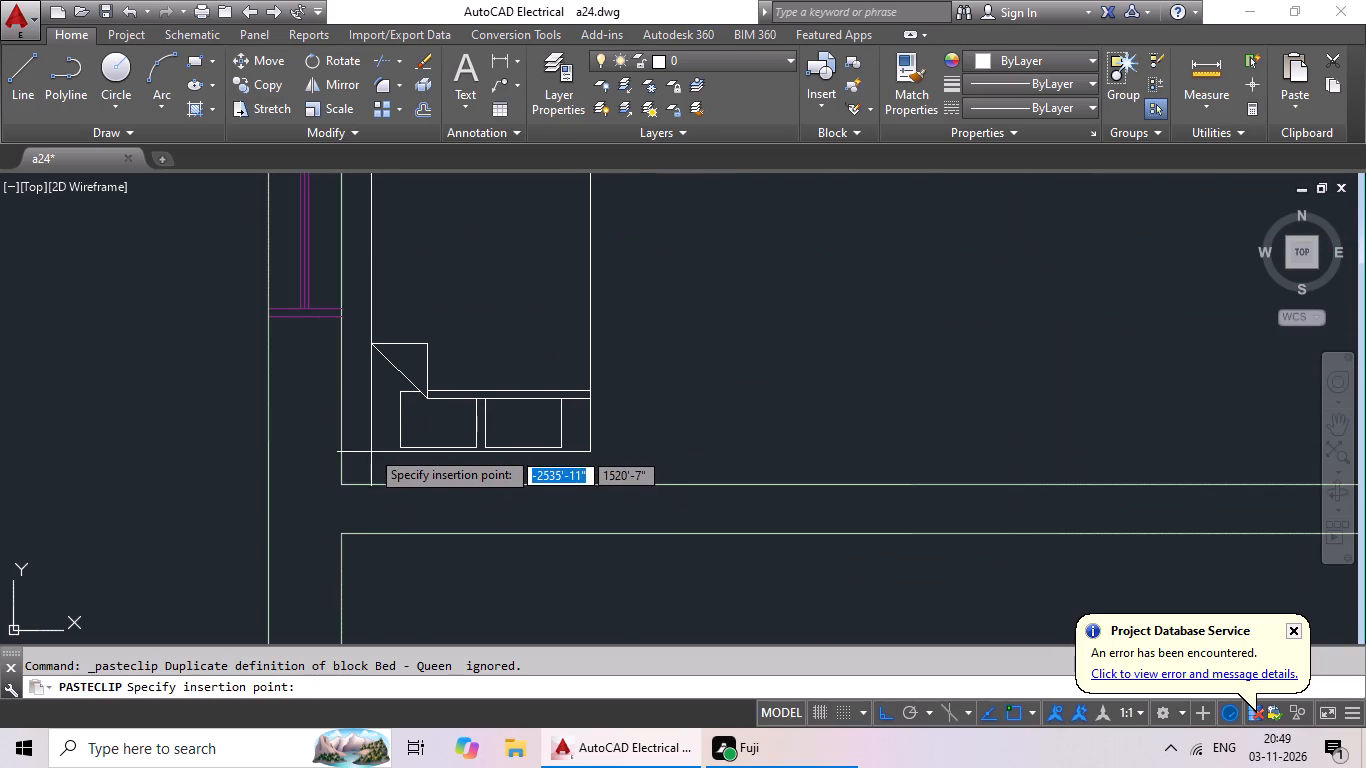
pyautogui.click(364, 440)
# Paste a sixth bed into the lower-right corner of the bedroom east of the staircase, near the east window wall.
pyautogui.scroll(-3, 649, 388)
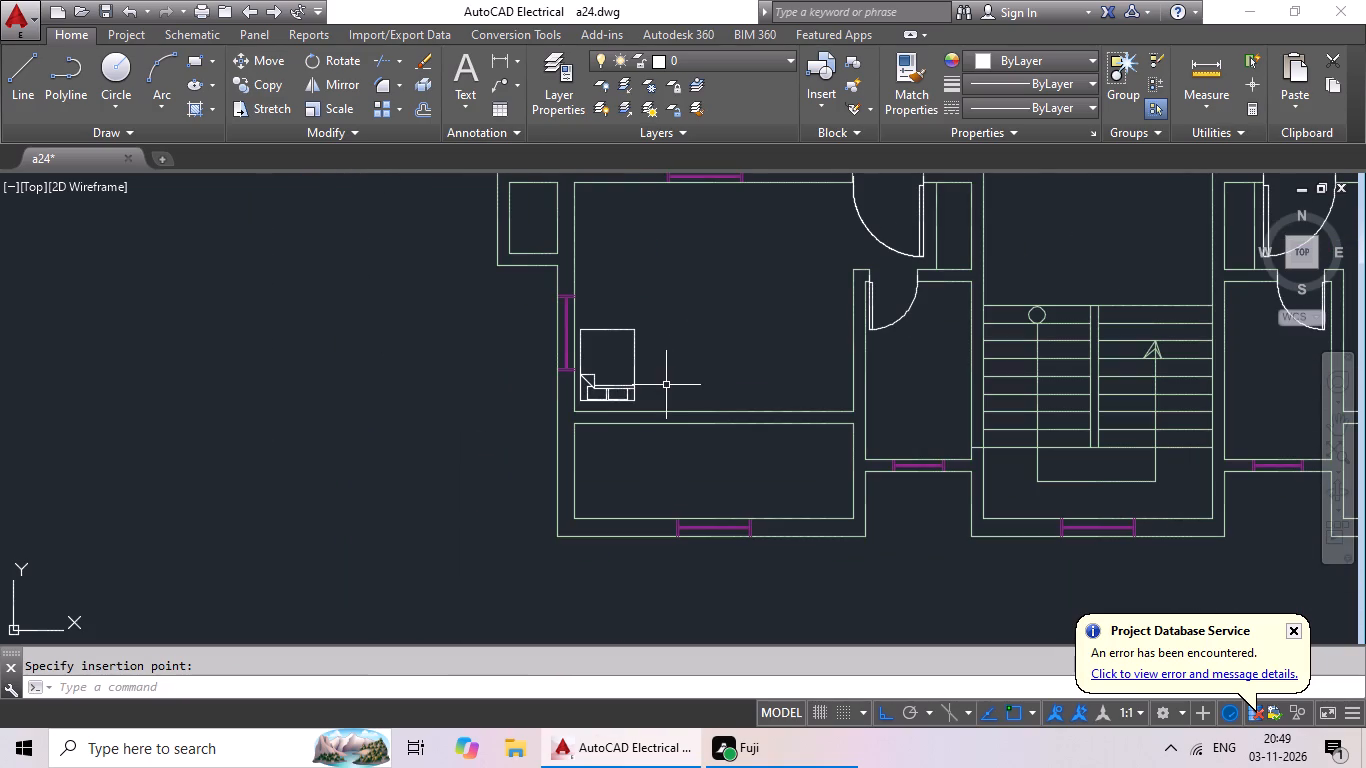
pyautogui.hotkey('ctrl', 'v')
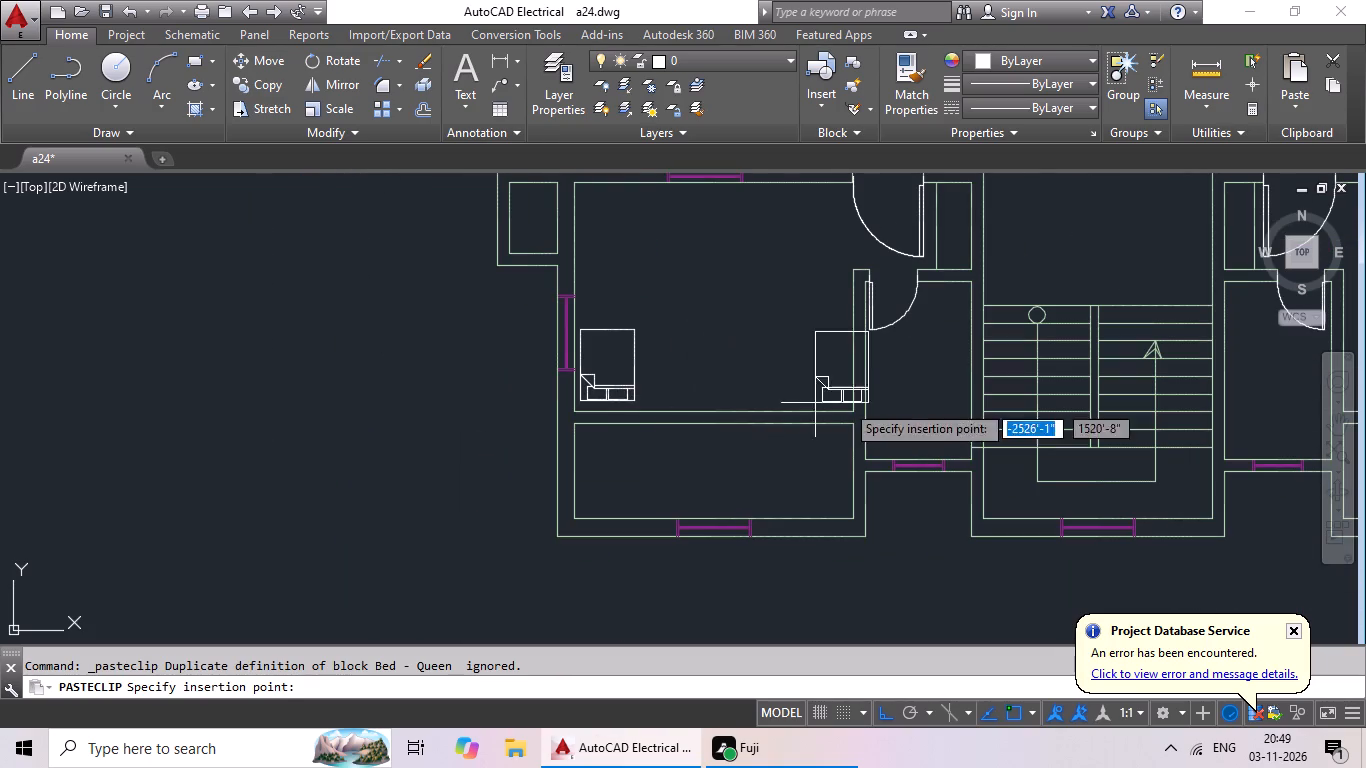
pyautogui.moveTo(893, 396); pyautogui.dragTo(465, 423, button='middle')
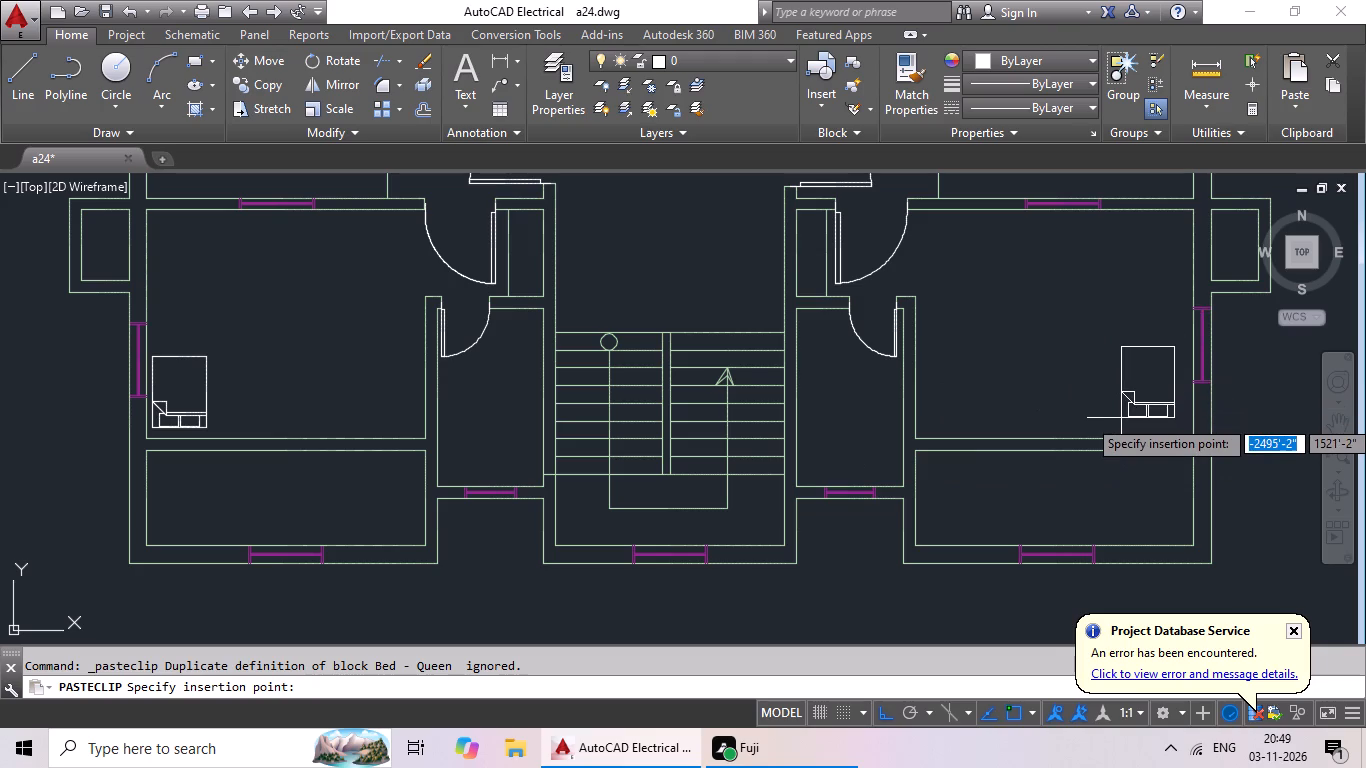
pyautogui.scroll(2, 1120, 426)
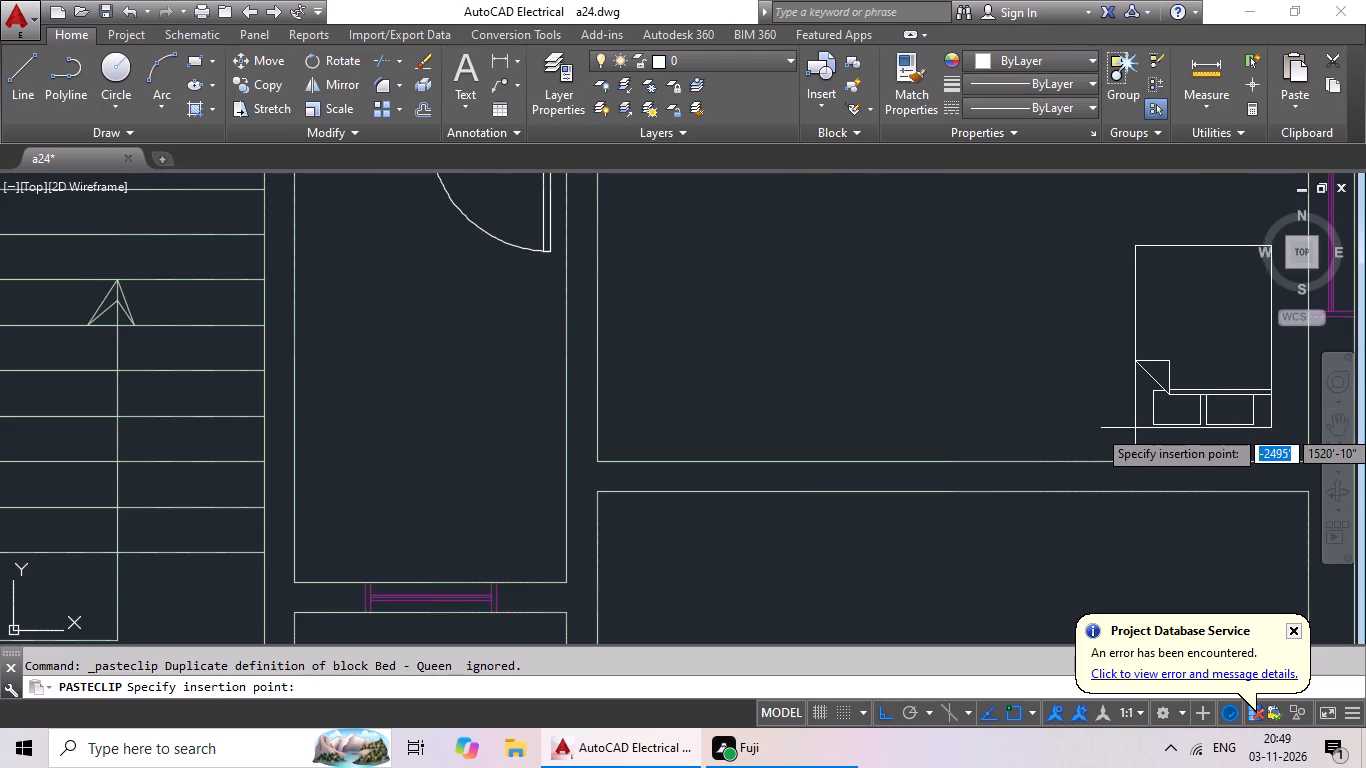
pyautogui.moveTo(1135, 427); pyautogui.dragTo(888, 447, button='middle')
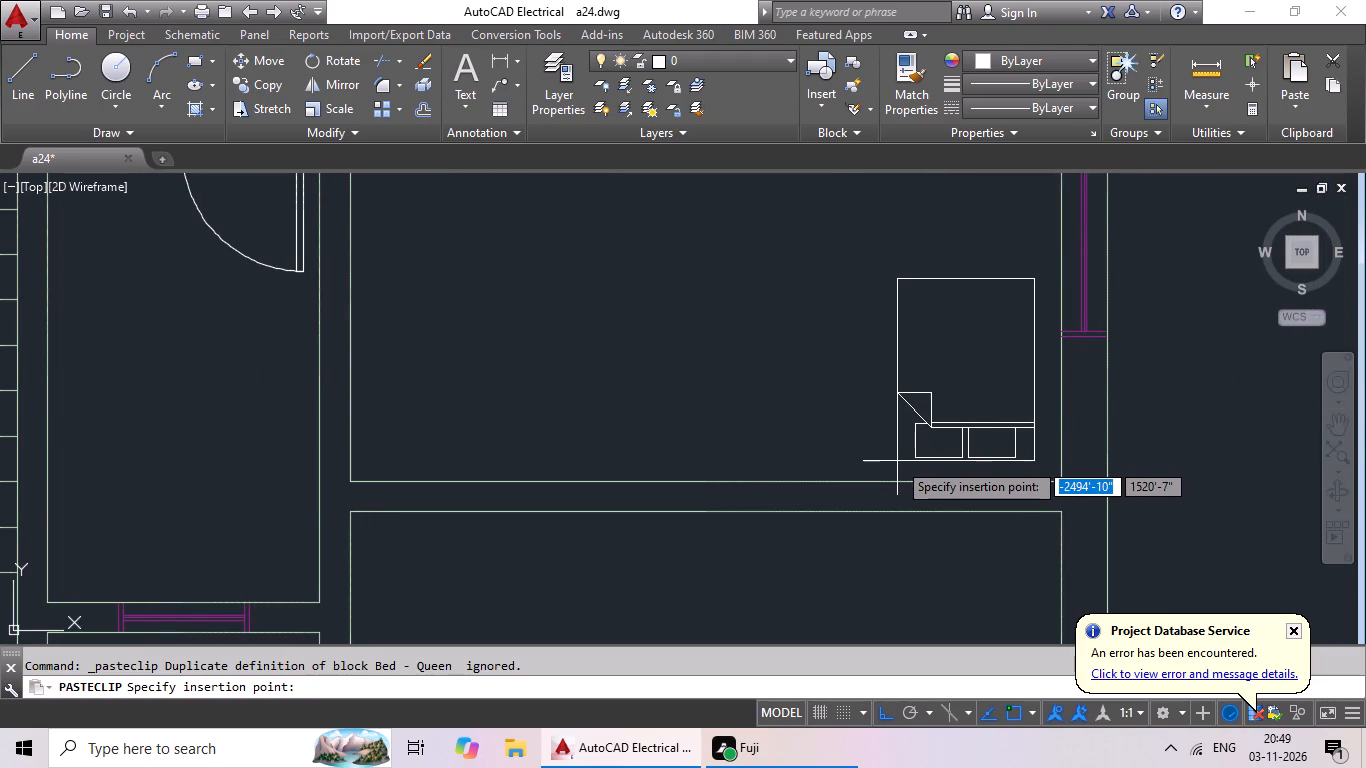
pyautogui.click(897, 461)
# Scale the rounded rectangular block outside the plan to about 2'-7" long, using its full width as the reference length.
pyautogui.scroll(-3, 1006, 426)
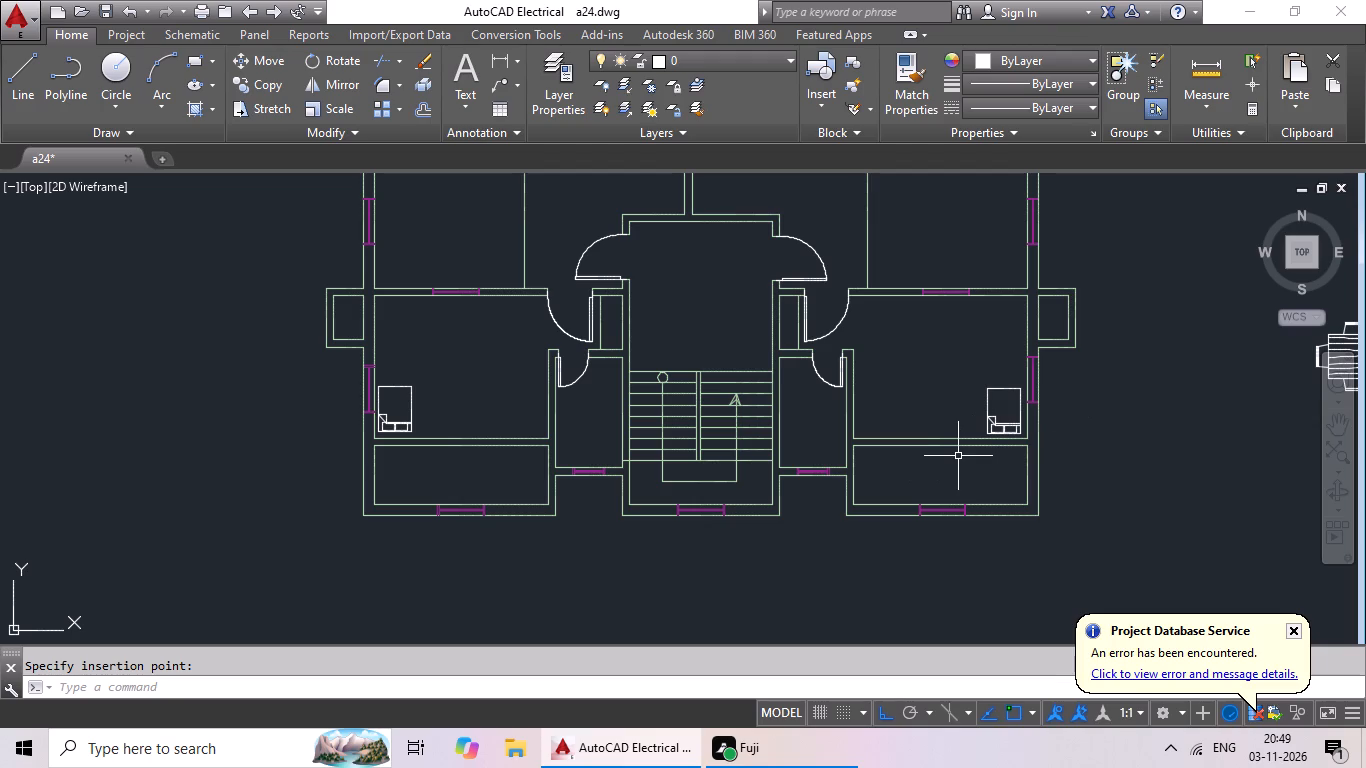
pyautogui.moveTo(1021, 460); pyautogui.dragTo(501, 501, button='middle')
pyautogui.scroll(-1, 788, 490)
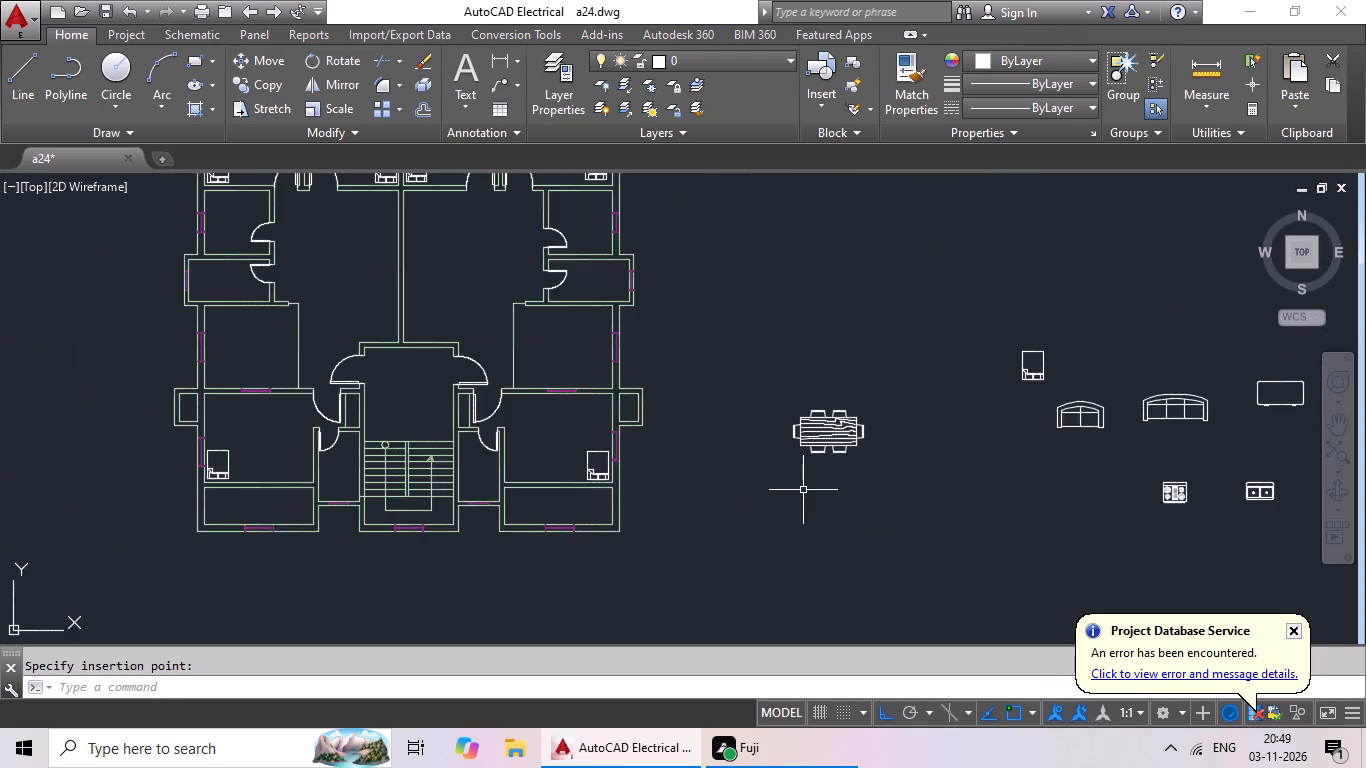
pyautogui.moveTo(805, 486); pyautogui.dragTo(534, 486, button='middle')
pyautogui.scroll(2, 1194, 330)
pyautogui.scroll(1, 811, 516)
pyautogui.moveTo(796, 519); pyautogui.dragTo(787, 475, button='middle')
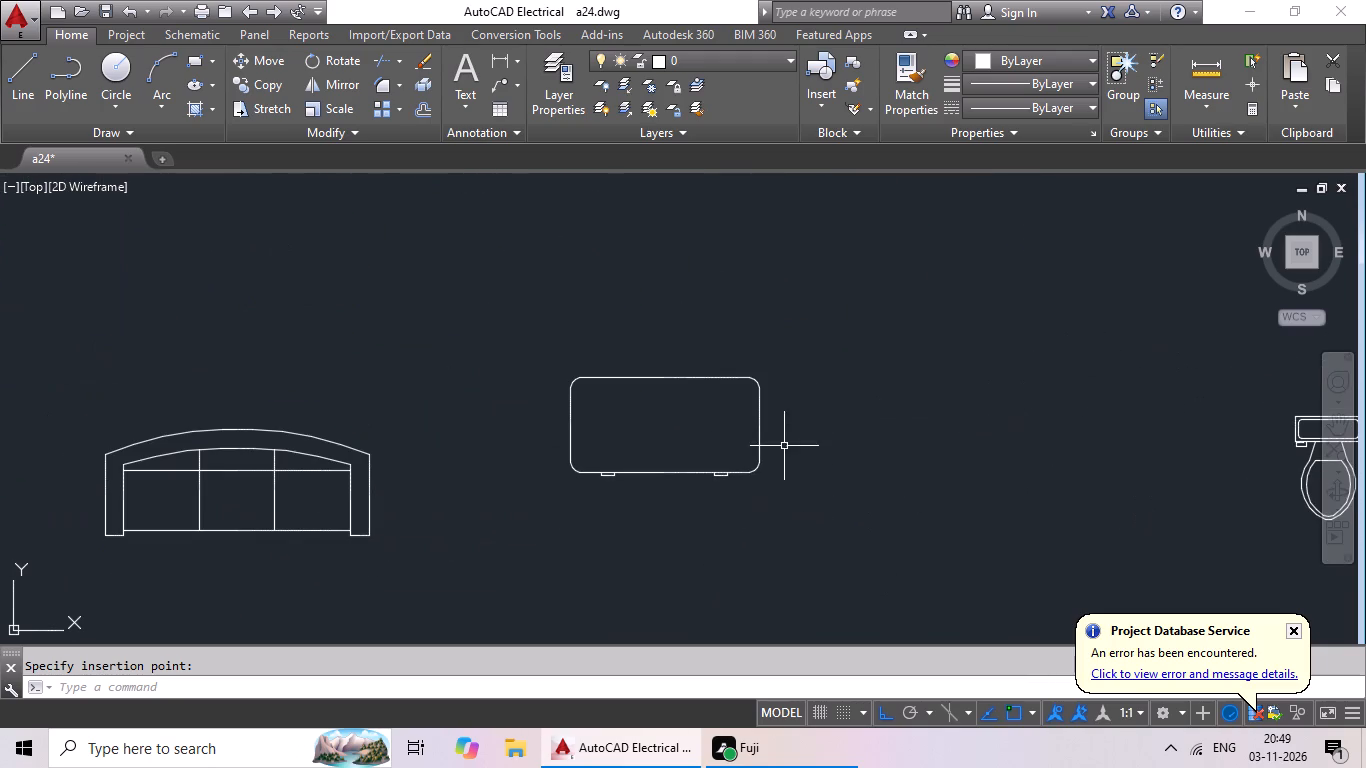
pyautogui.moveTo(794, 290); pyautogui.dragTo(810, 439)
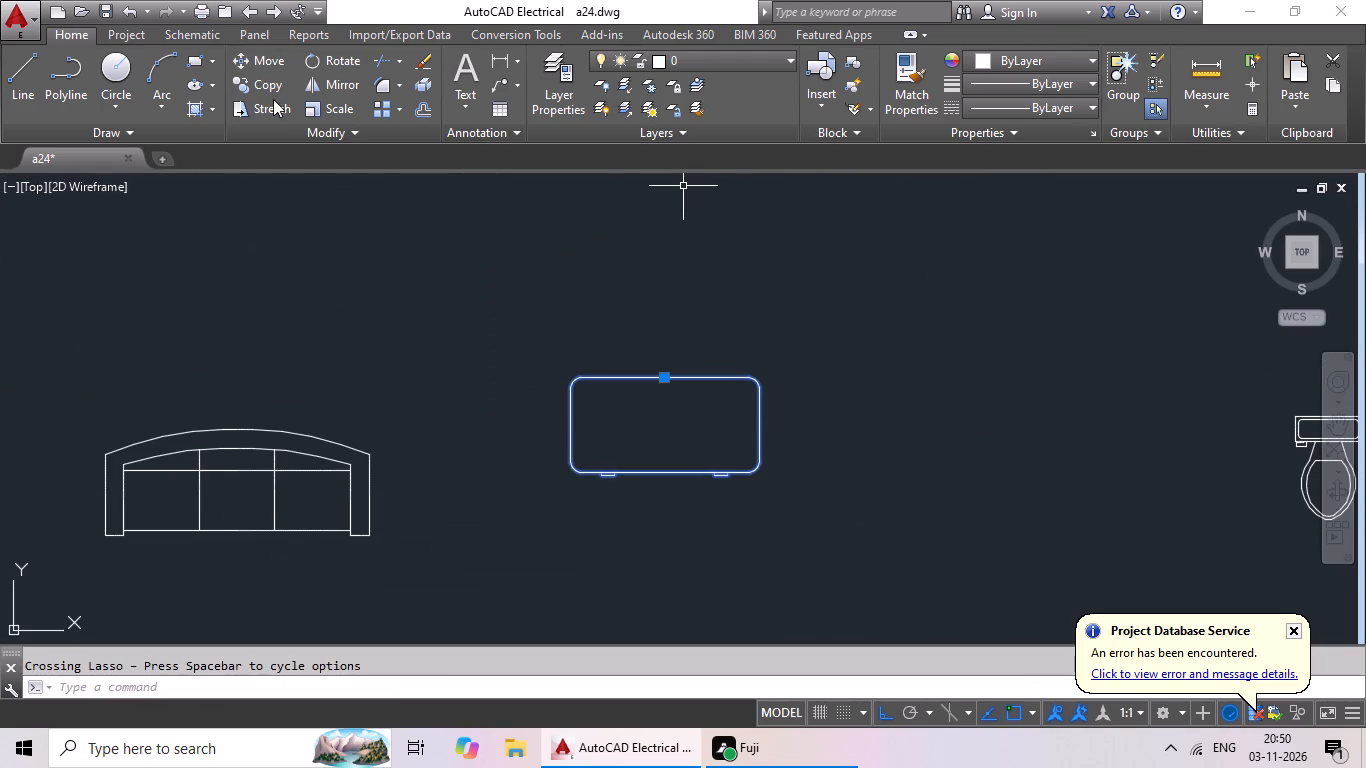
pyautogui.click(307, 108)
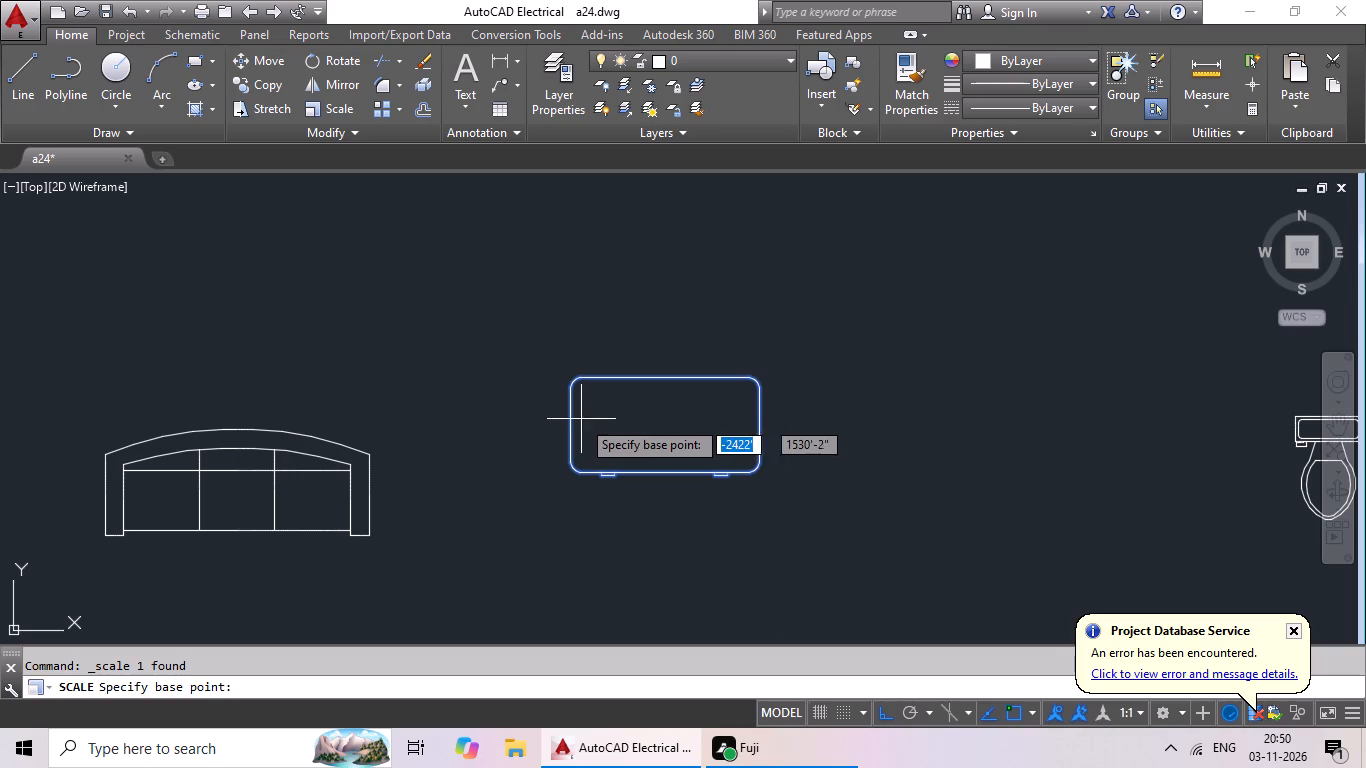
pyautogui.click(568, 432)
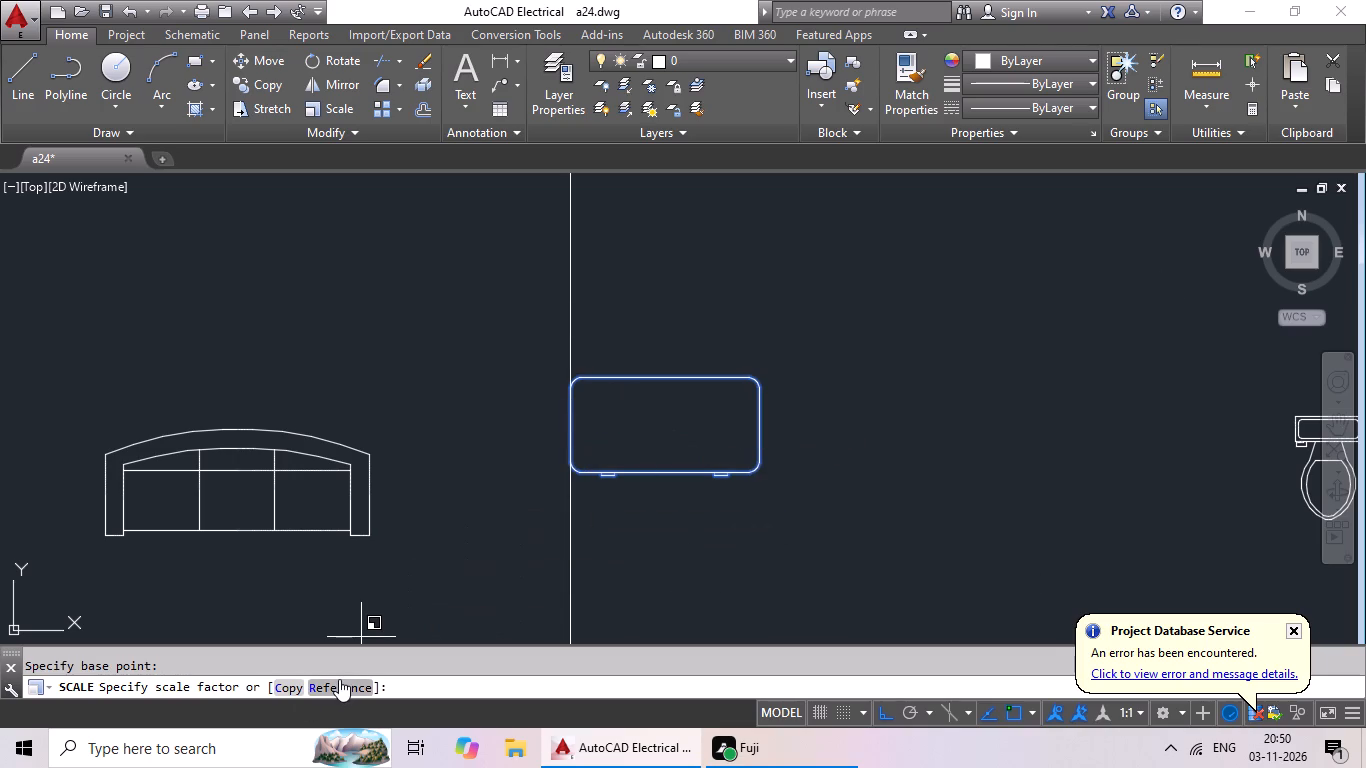
pyautogui.click(338, 688)
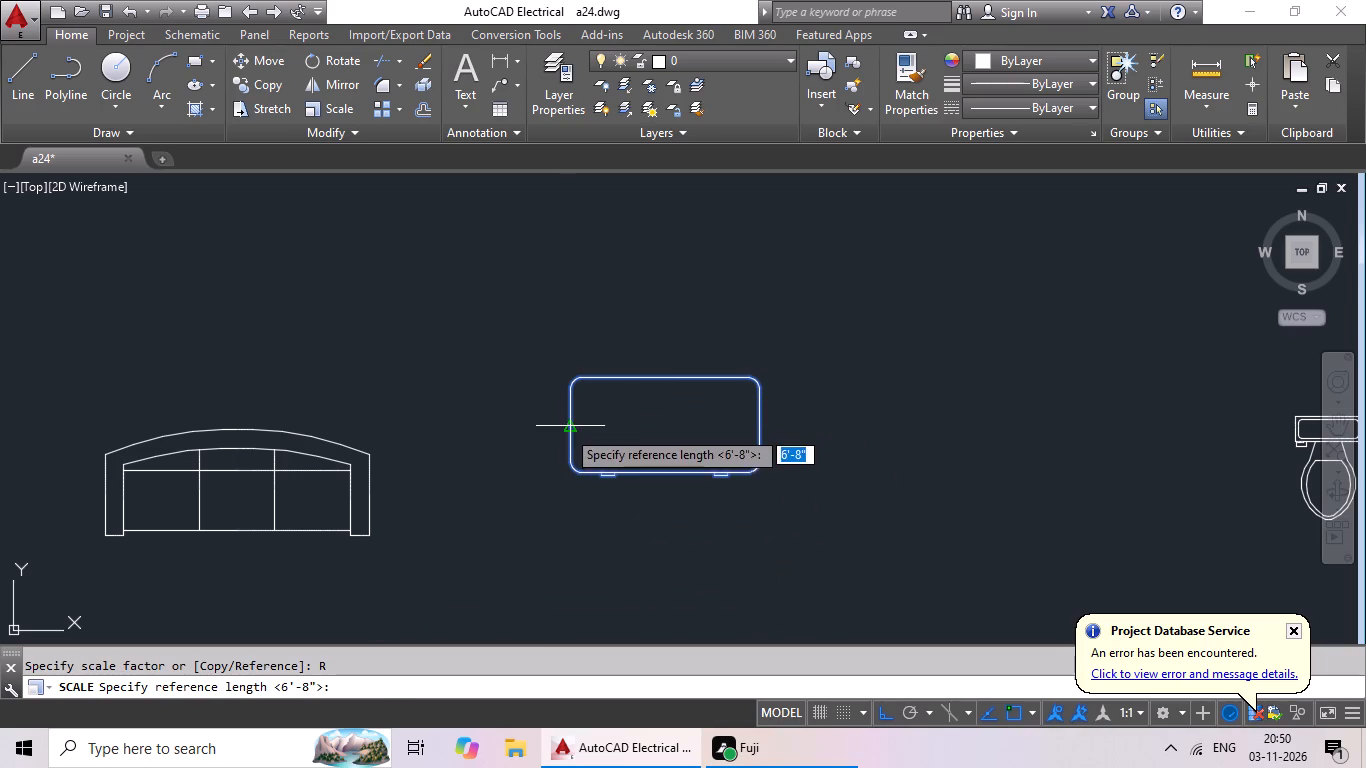
pyautogui.click(567, 424)
pyautogui.moveTo(761, 429); pyautogui.dragTo(744, 431)
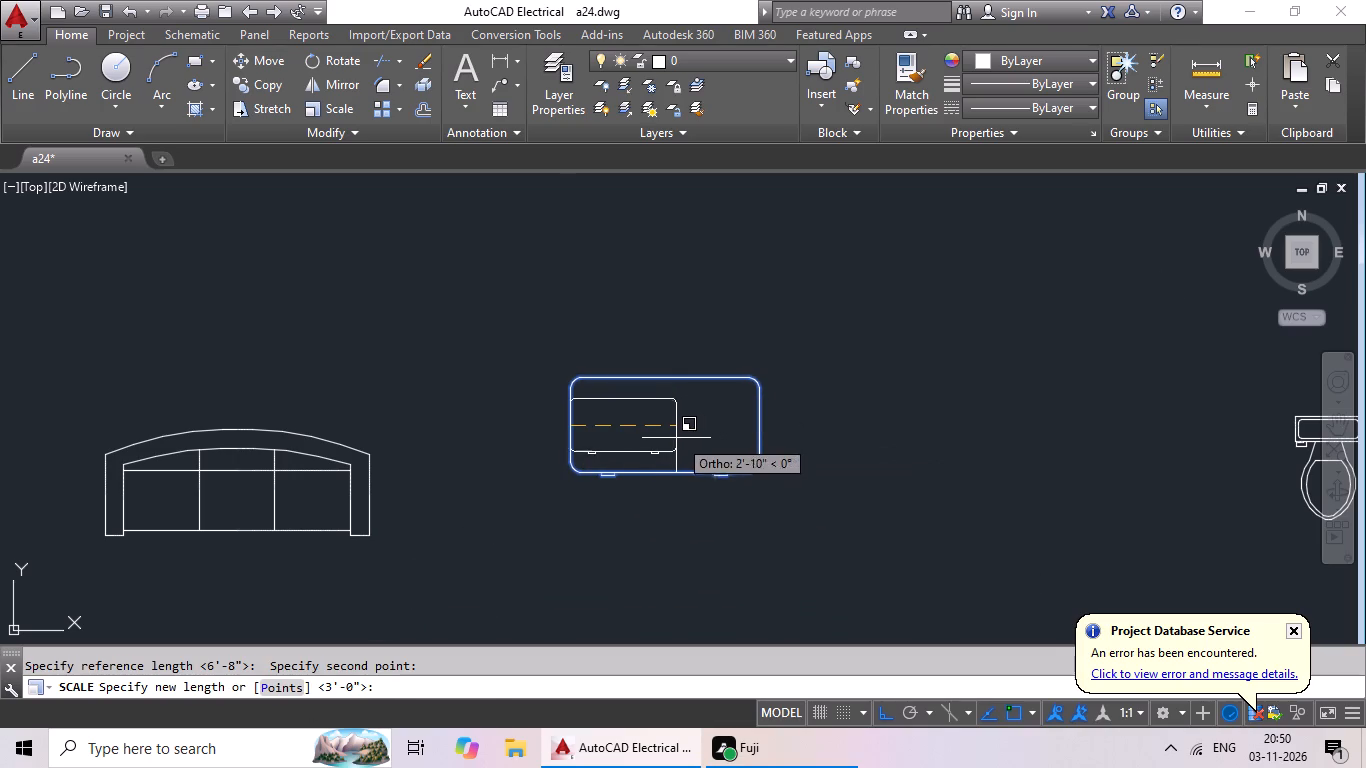
pyautogui.click(666, 441)
# Scale the three-seat sofa to about 3'-2" long, using its full width as the reference length.
pyautogui.scroll(-3, 700, 375)
pyautogui.moveTo(619, 363); pyautogui.dragTo(550, 409)
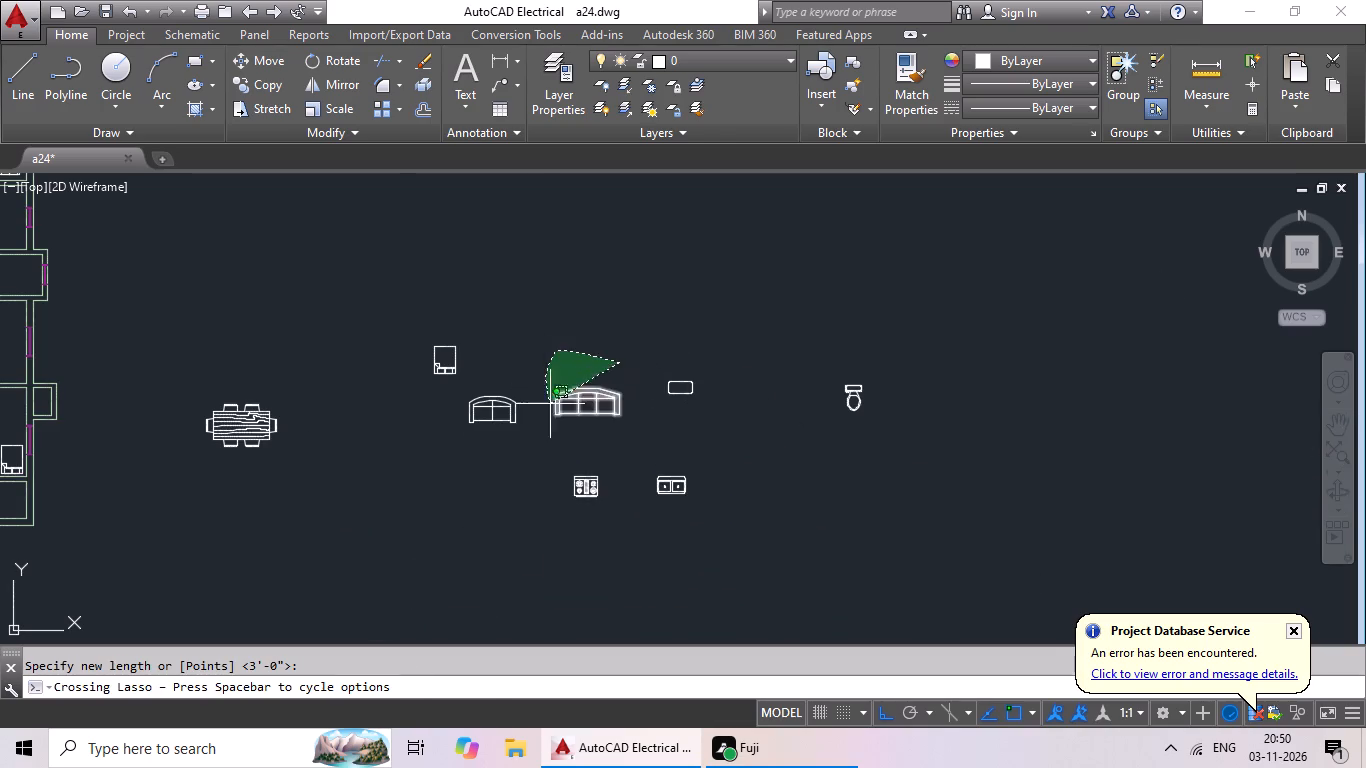
pyautogui.moveTo(550, 409); pyautogui.dragTo(612, 426)
pyautogui.click(333, 108)
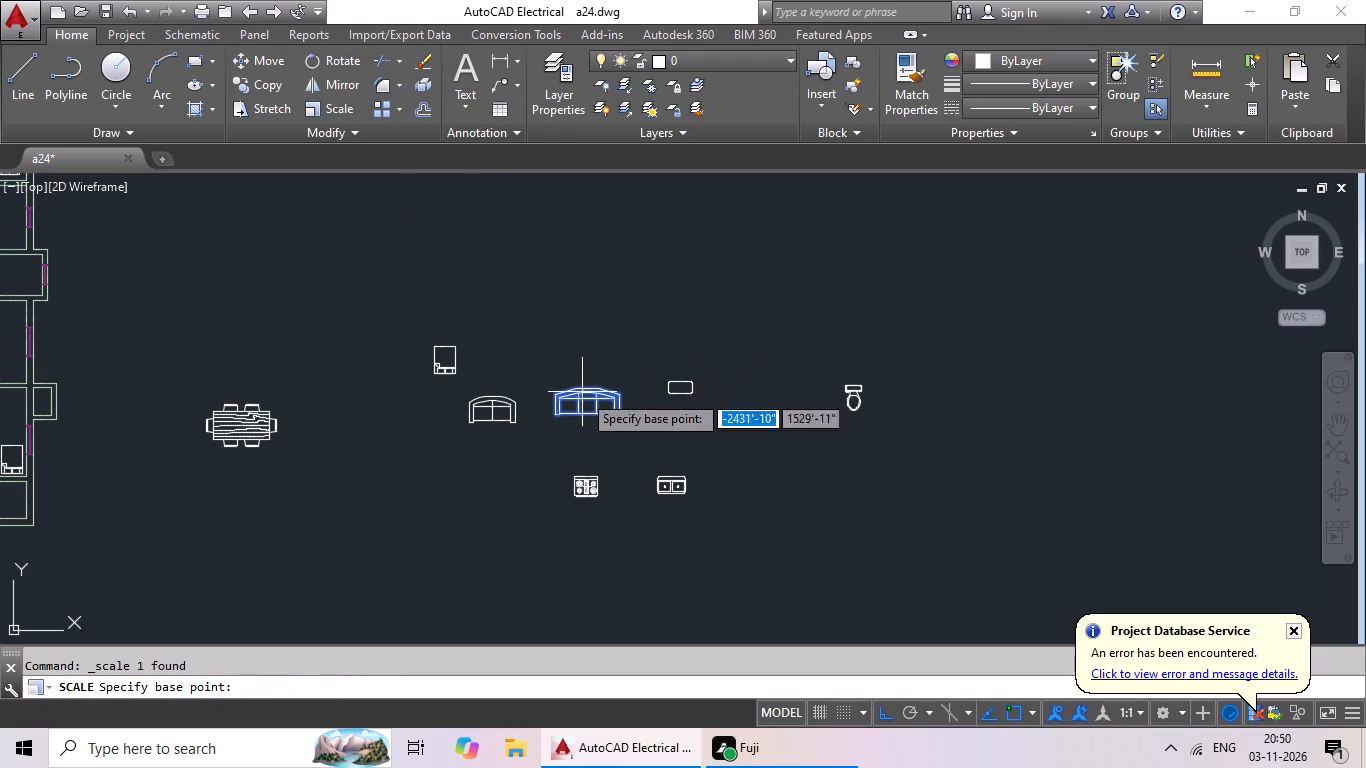
pyautogui.scroll(3, 625, 419)
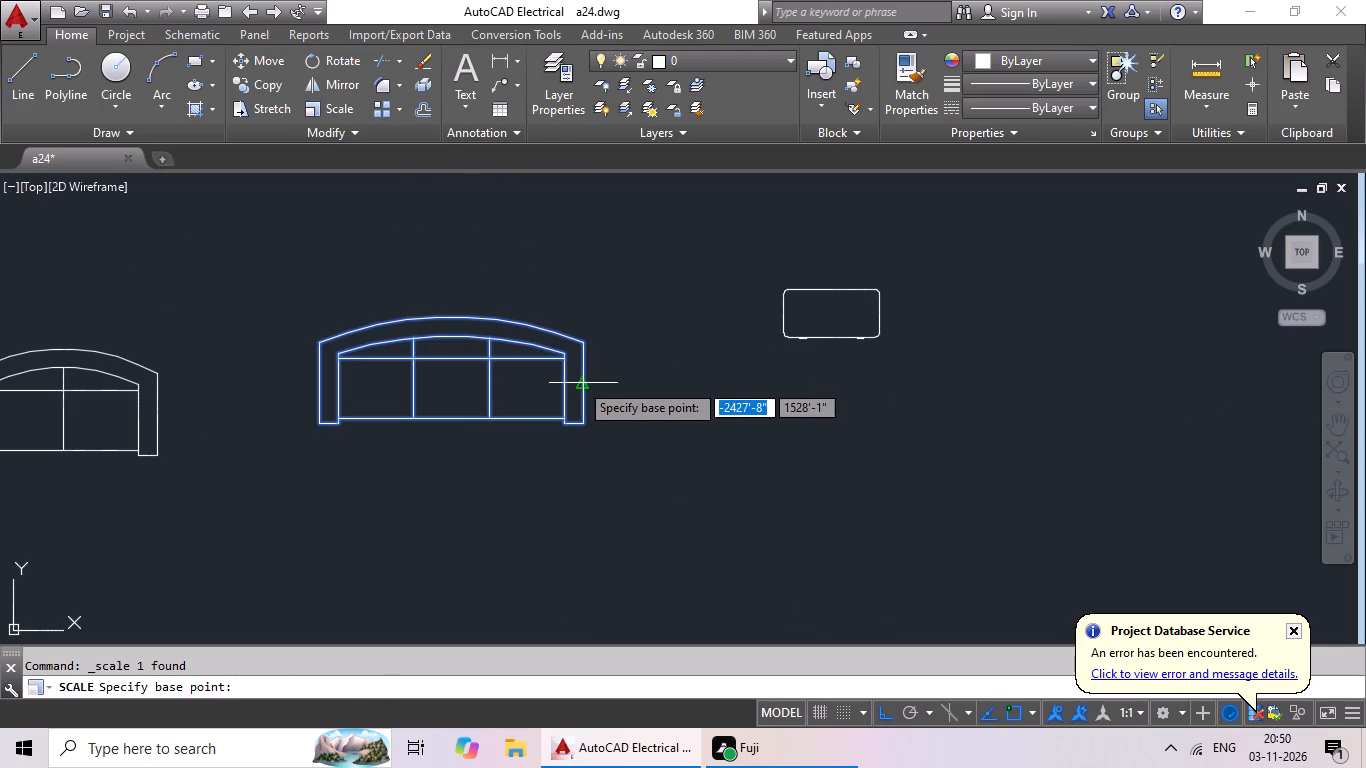
pyautogui.click(579, 382)
pyautogui.click(338, 685)
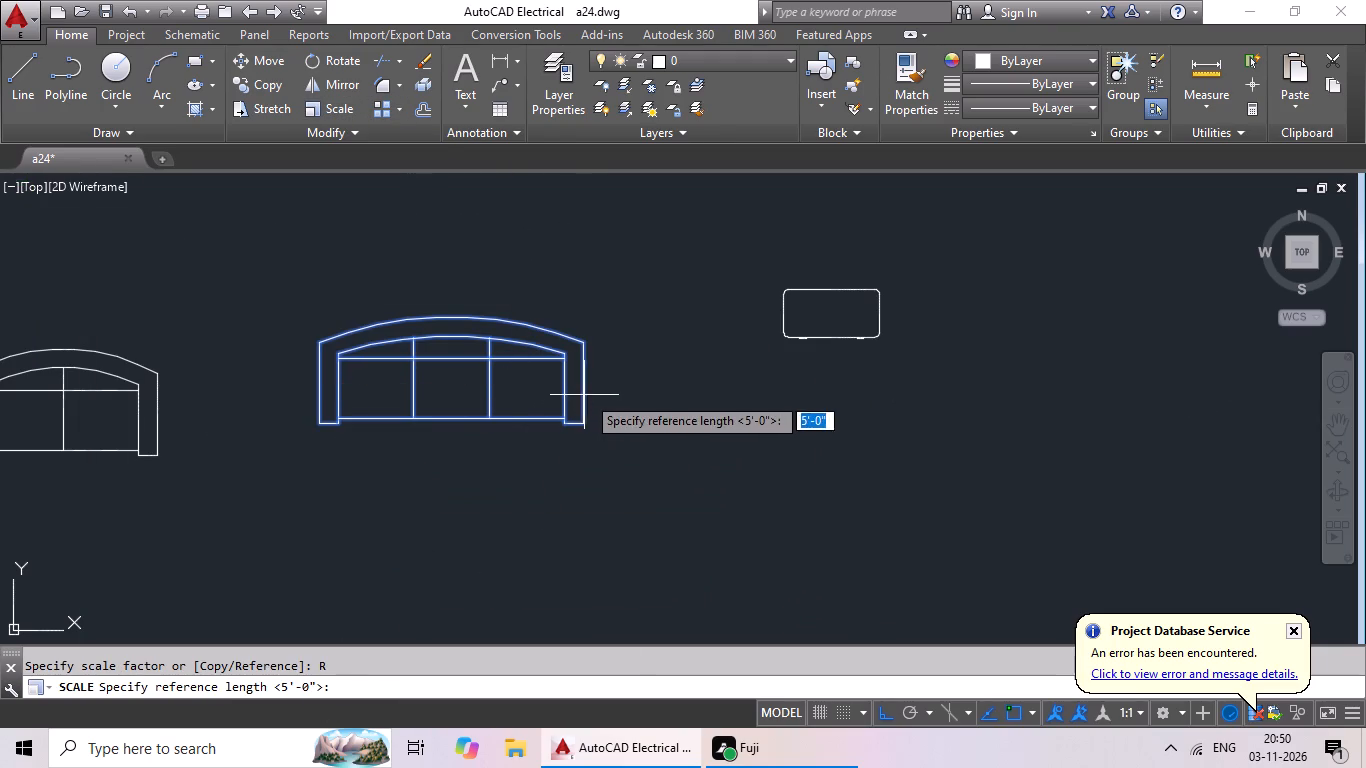
pyautogui.click(583, 380)
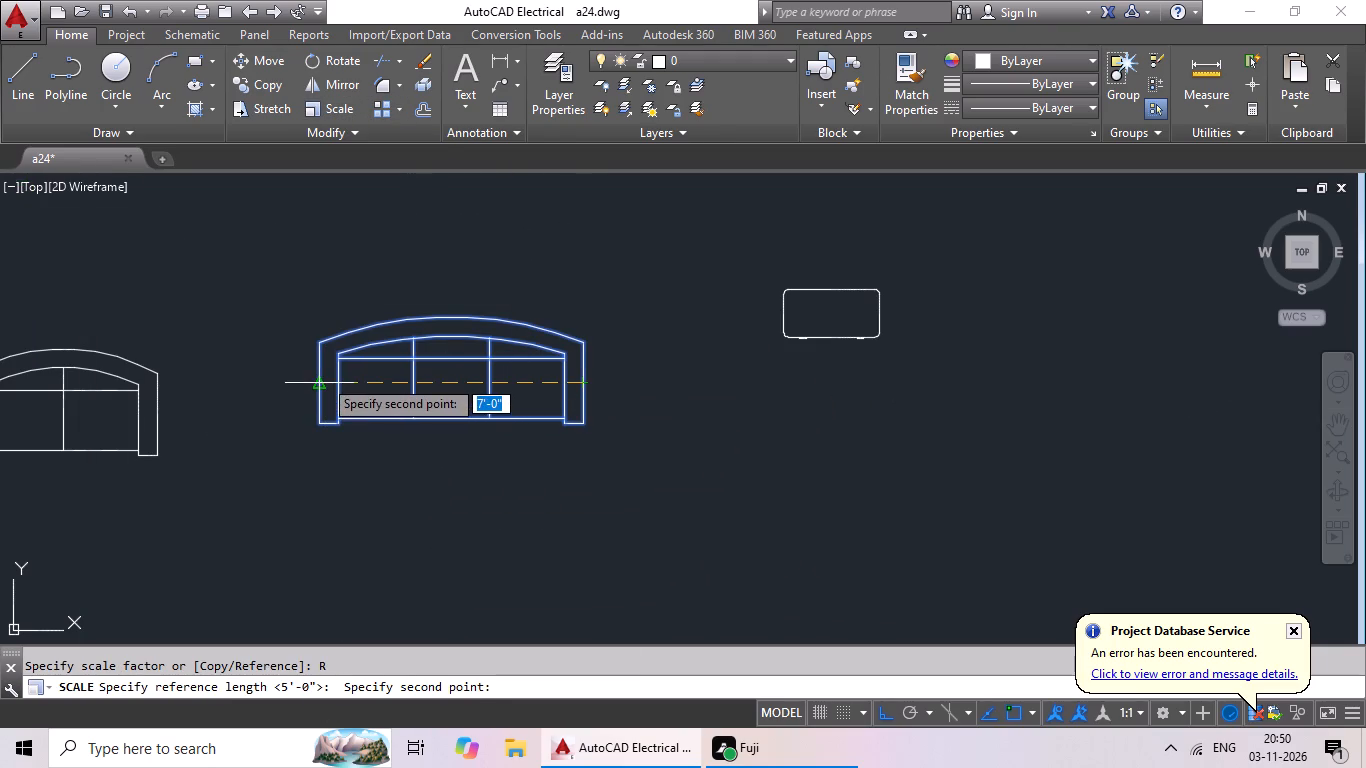
pyautogui.click(323, 378)
pyautogui.click(462, 375)
# Scale the two-seat sofa down to slightly under half its size, using its full width as the reference length.
pyautogui.scroll(-3, 624, 373)
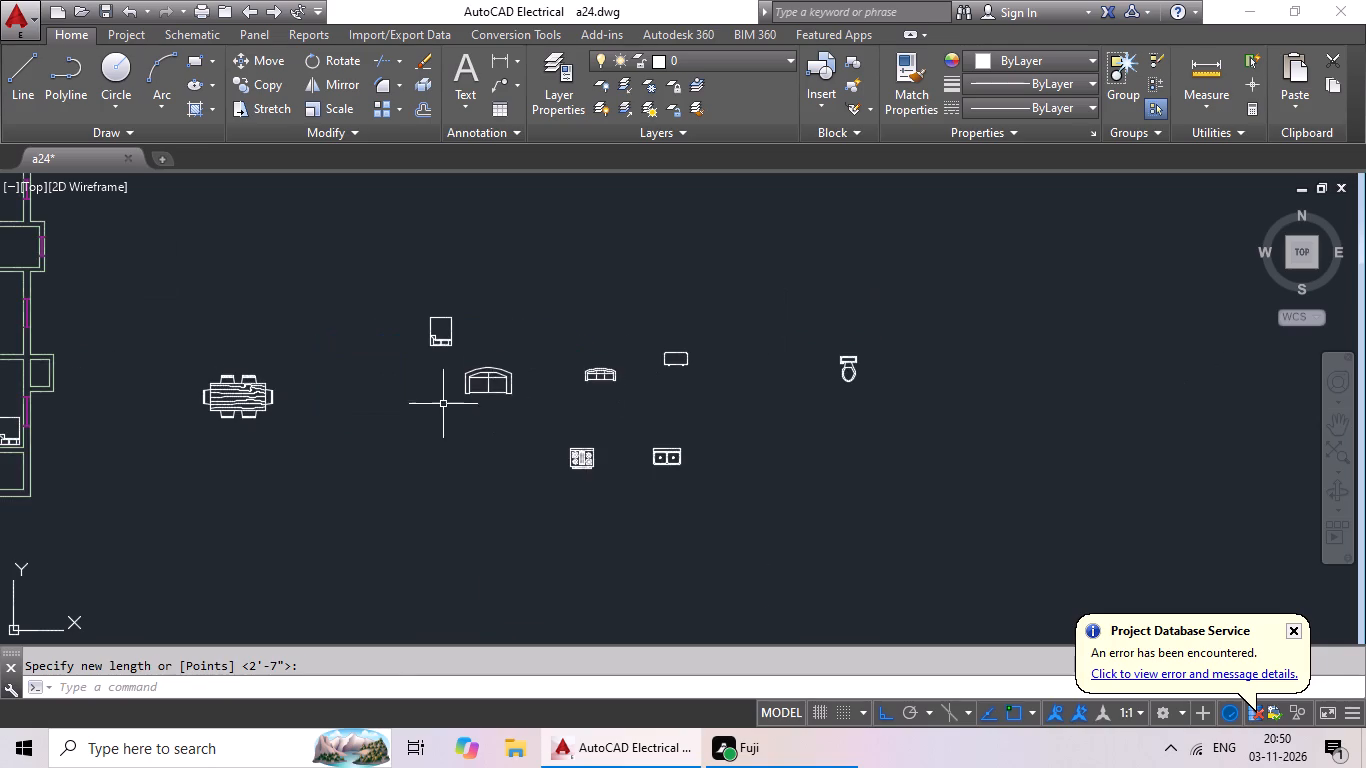
pyautogui.scroll(4, 488, 371)
pyautogui.moveTo(588, 311); pyautogui.dragTo(587, 492)
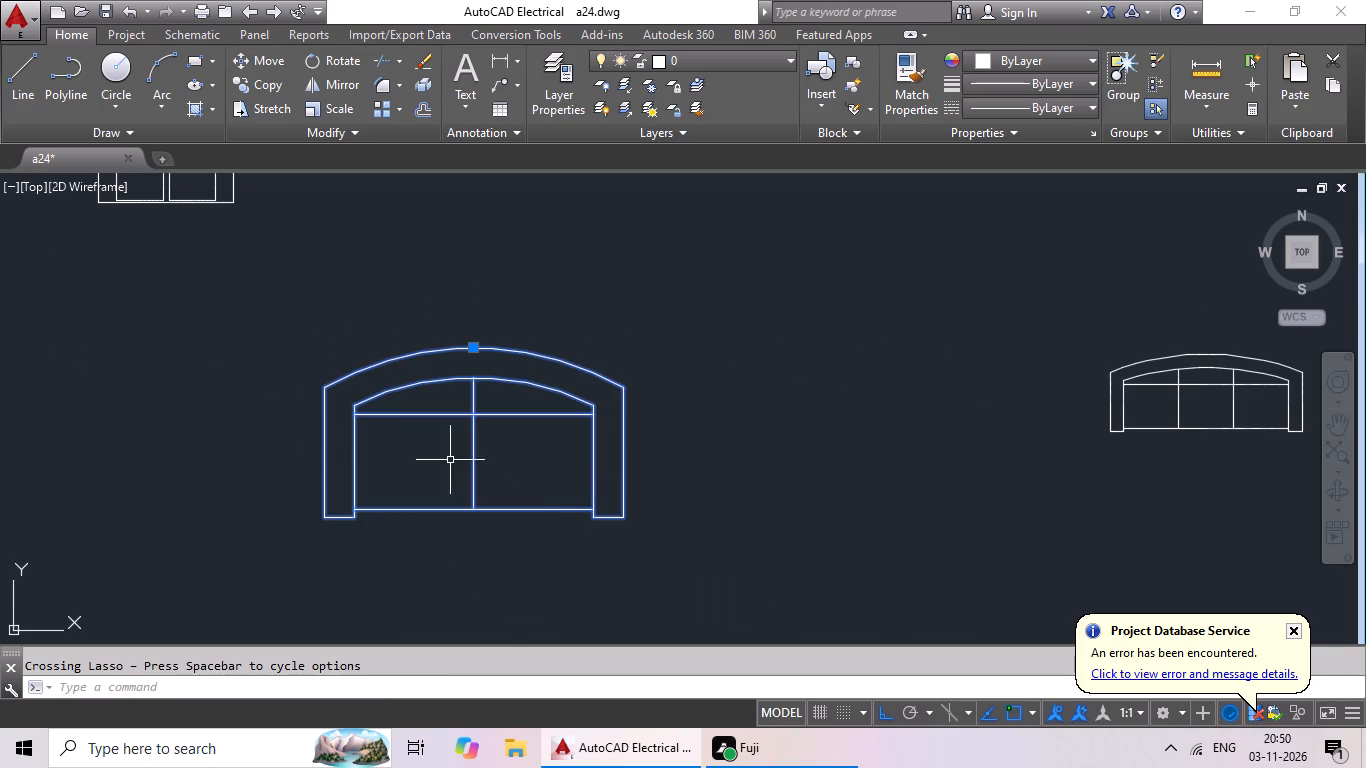
pyautogui.click(314, 108)
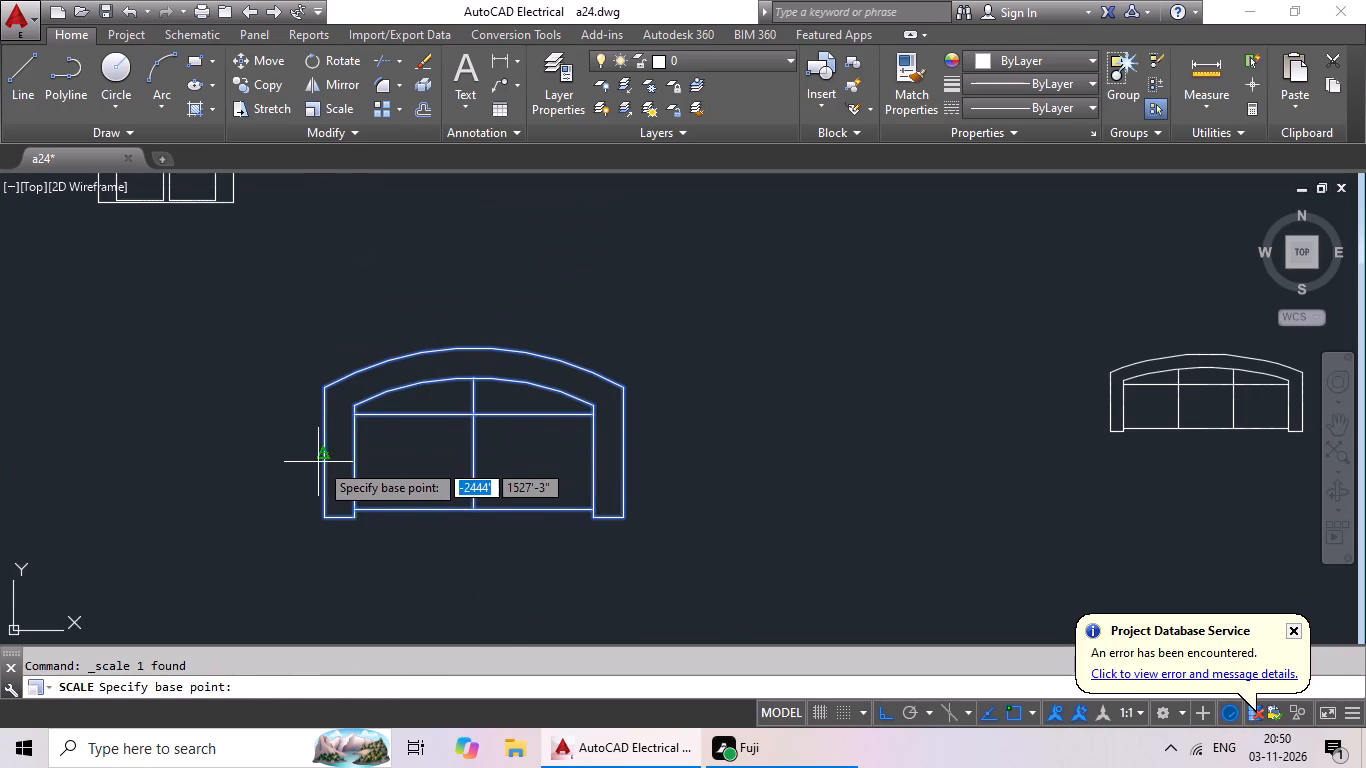
pyautogui.click(325, 446)
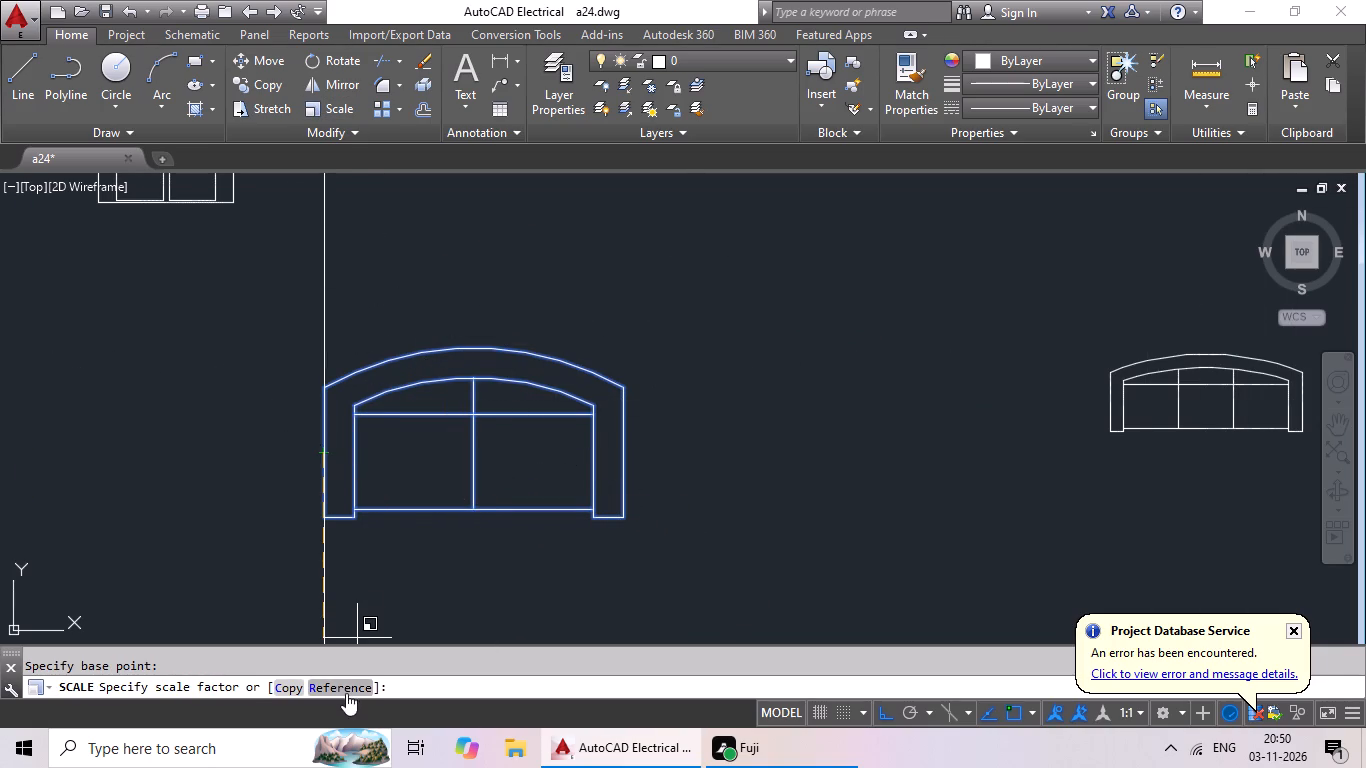
pyautogui.click(346, 693)
pyautogui.click(319, 454)
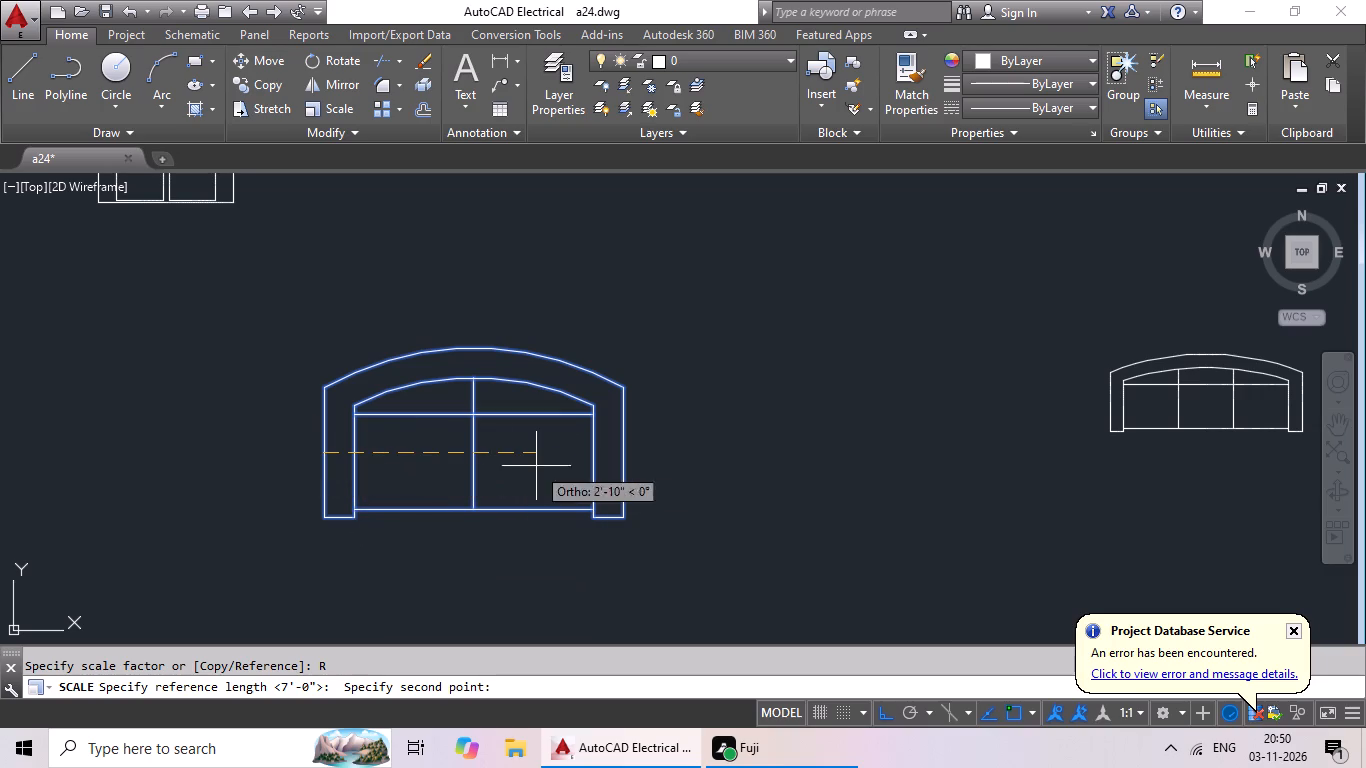
pyautogui.click(627, 451)
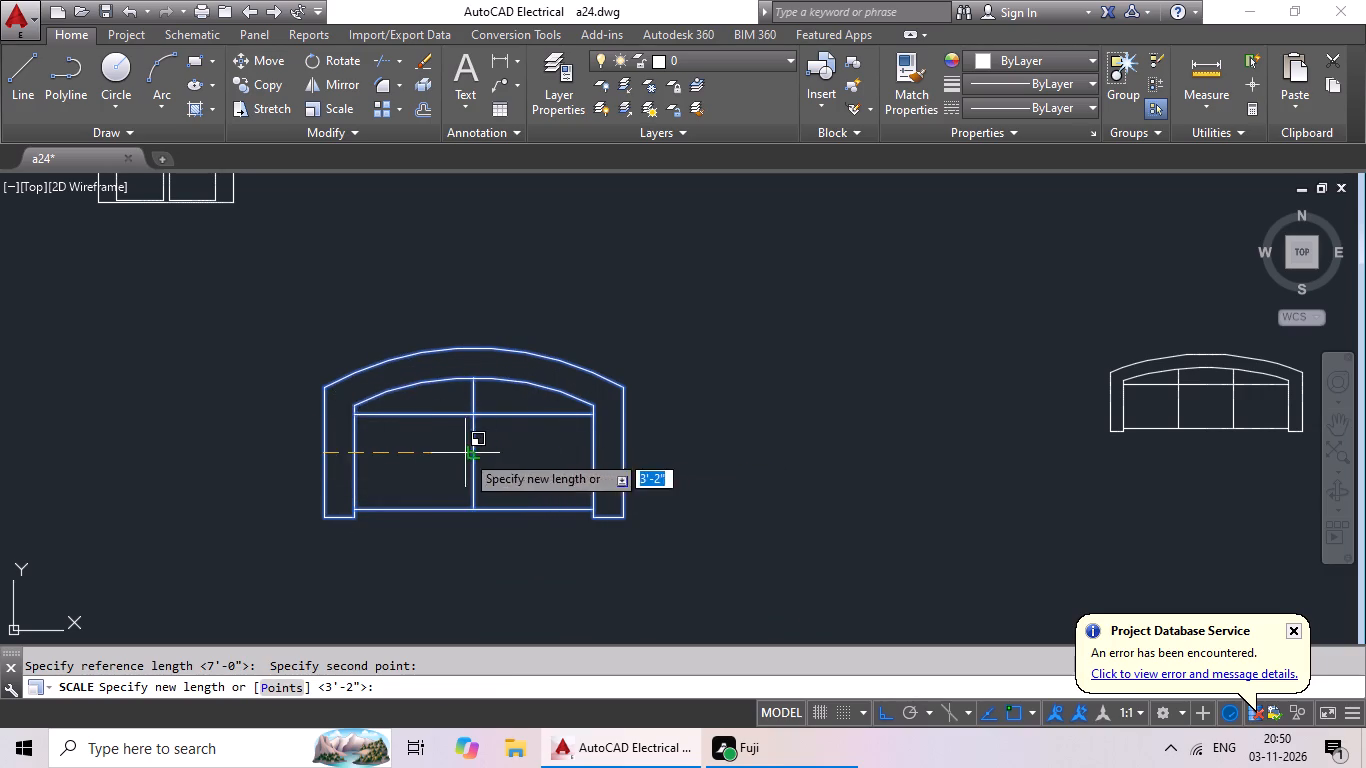
pyautogui.click(440, 454)
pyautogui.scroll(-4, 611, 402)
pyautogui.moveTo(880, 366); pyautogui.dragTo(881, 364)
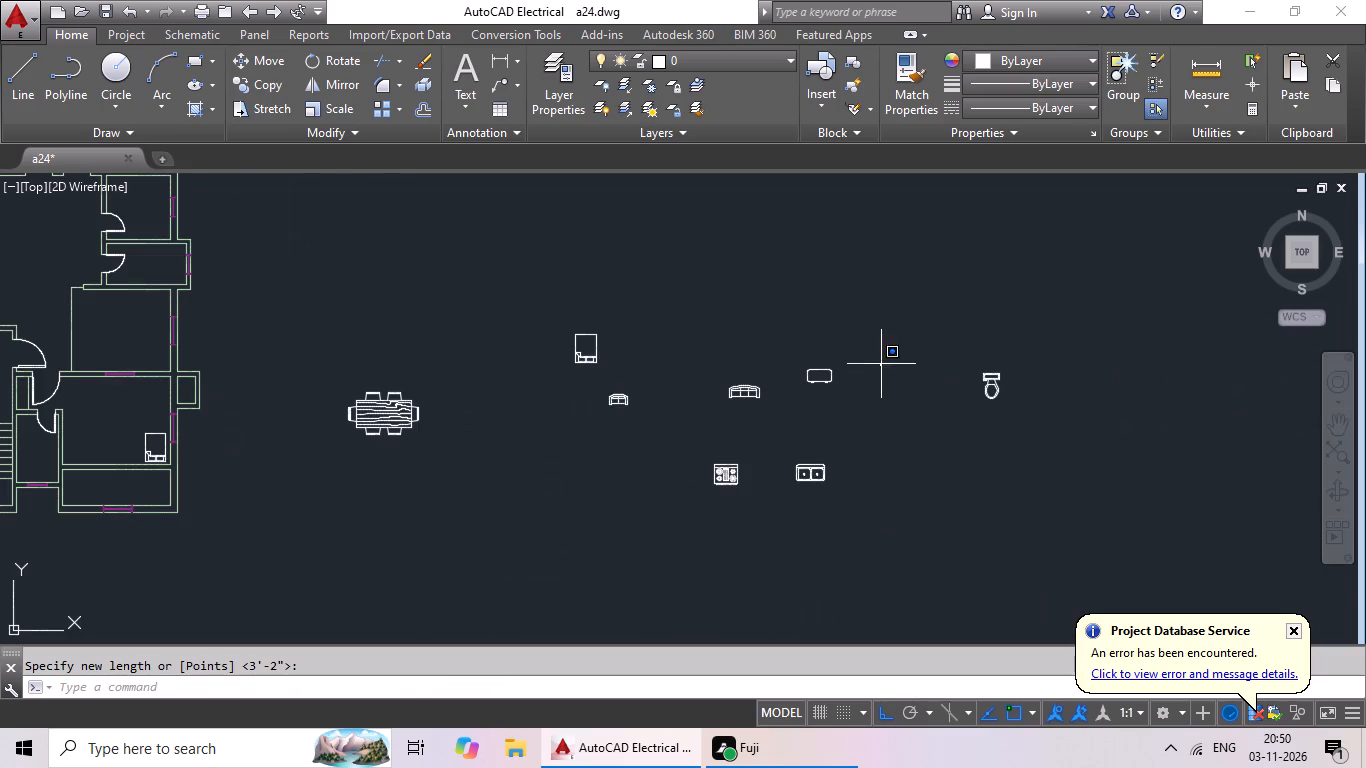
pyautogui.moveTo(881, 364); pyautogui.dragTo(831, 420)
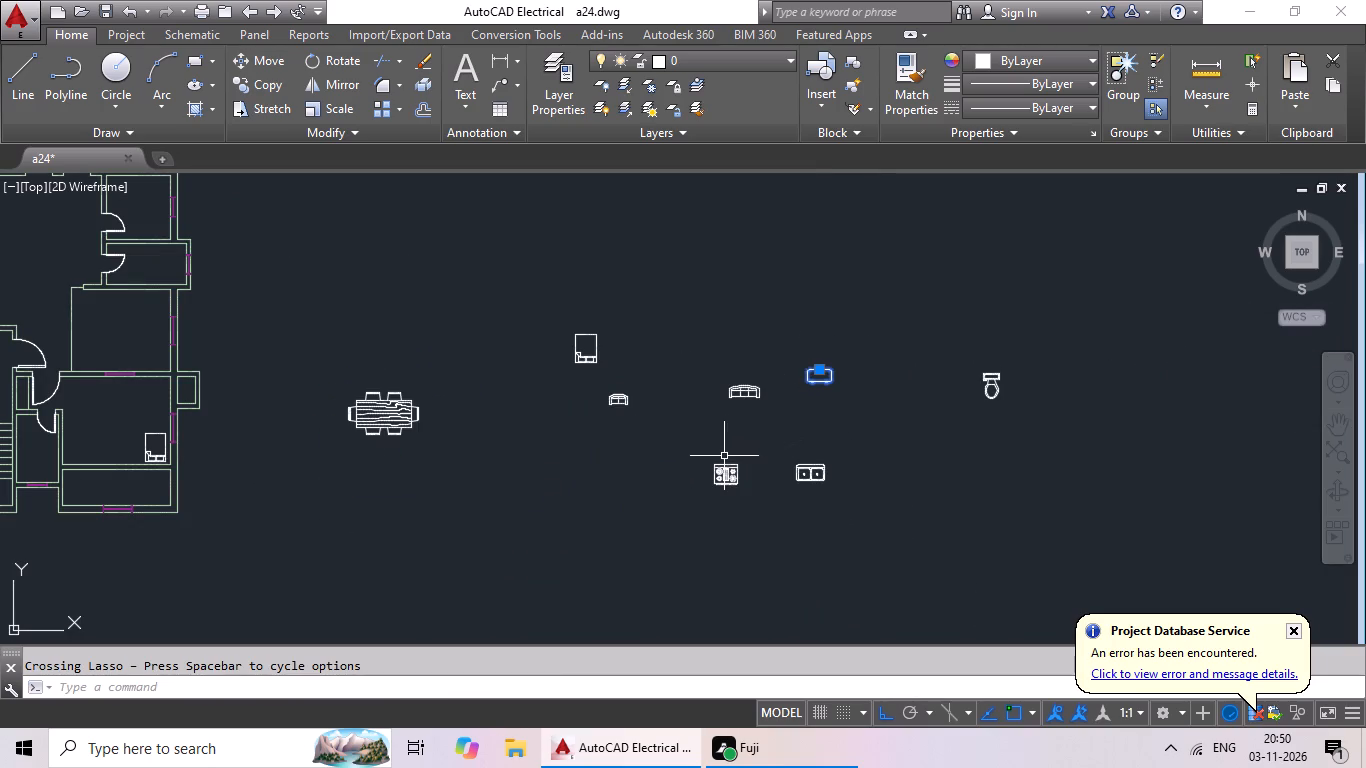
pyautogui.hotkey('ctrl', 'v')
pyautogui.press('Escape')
# Copy the rounded rectangular desk block from outside the plan into the middle of the room directly north of the bedroom east of the staircase.
pyautogui.moveTo(827, 297); pyautogui.dragTo(837, 405)
pyautogui.hotkey('ctrl', 'c')
pyautogui.hotkey('ctrl', 'v')
pyautogui.keyDown('ctrl'); pyautogui.scroll(-1, 627, 434); pyautogui.keyUp('ctrl')
pyautogui.moveTo(627, 434); pyautogui.dragTo(864, 457, button='middle')
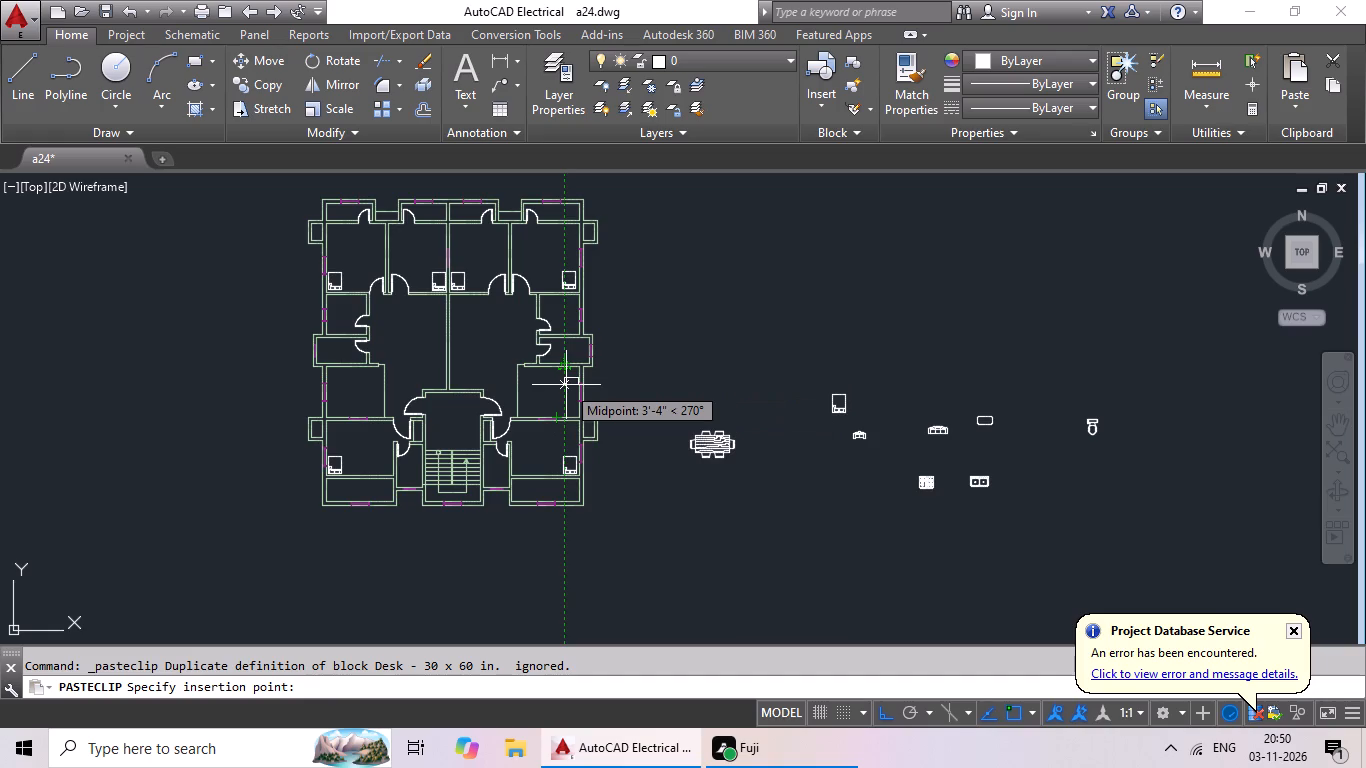
pyautogui.scroll(5, 566, 385)
pyautogui.scroll(-1, 536, 400)
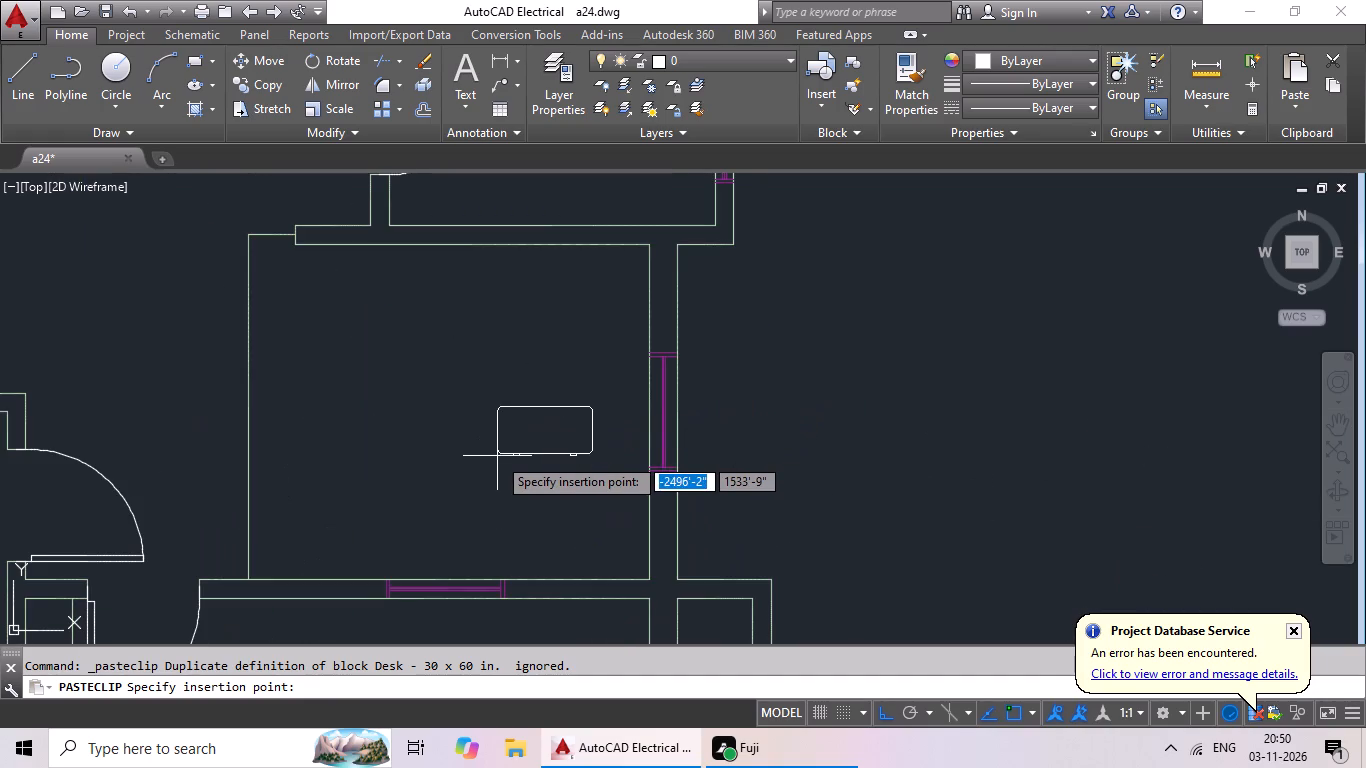
pyautogui.scroll(2, 472, 455)
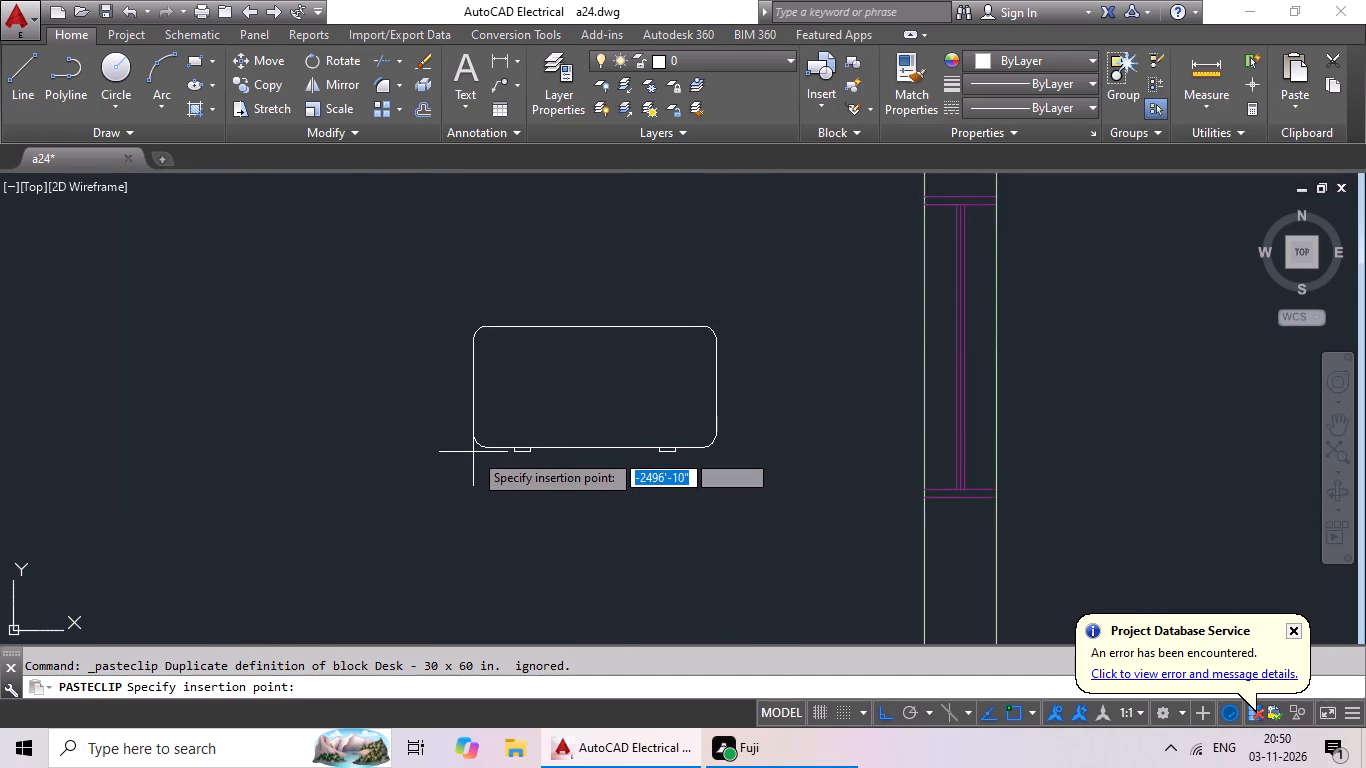
pyautogui.scroll(-2, 477, 447)
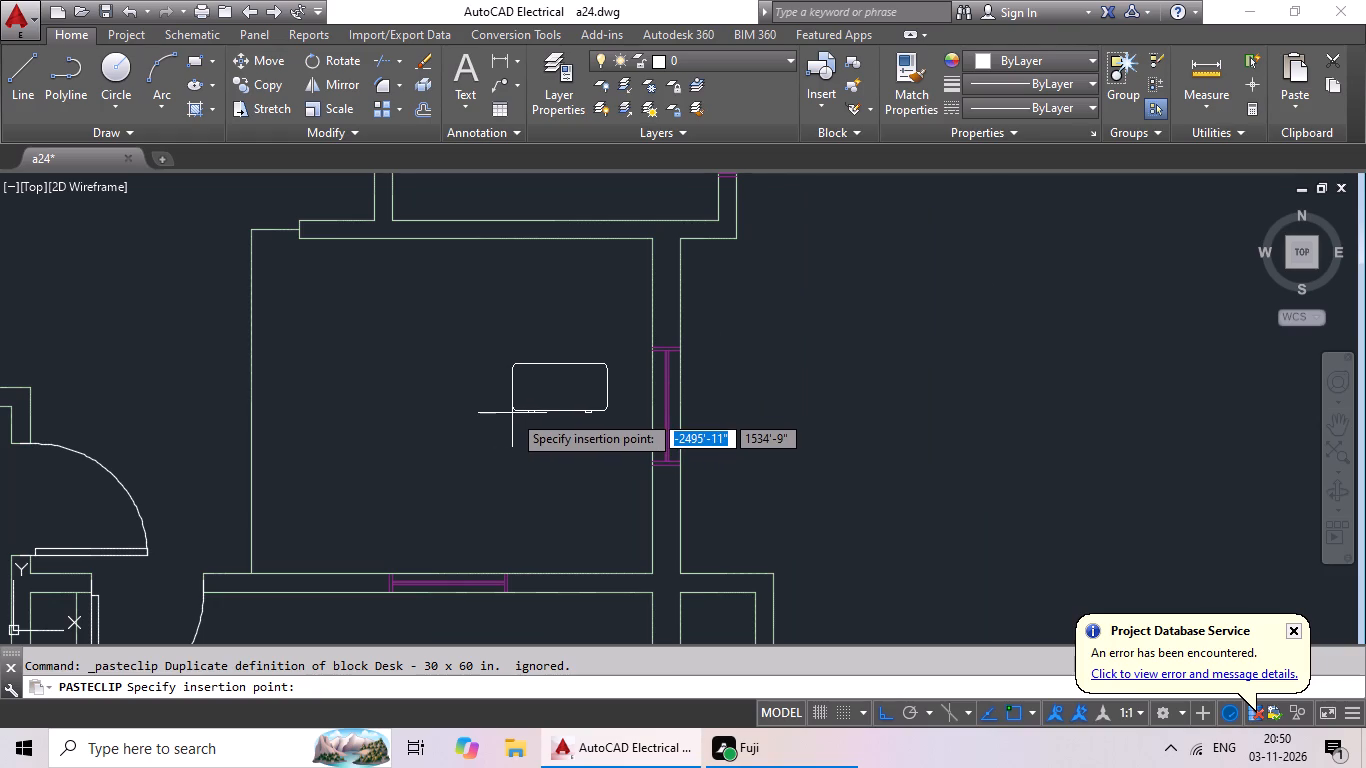
pyautogui.scroll(-3, 502, 431)
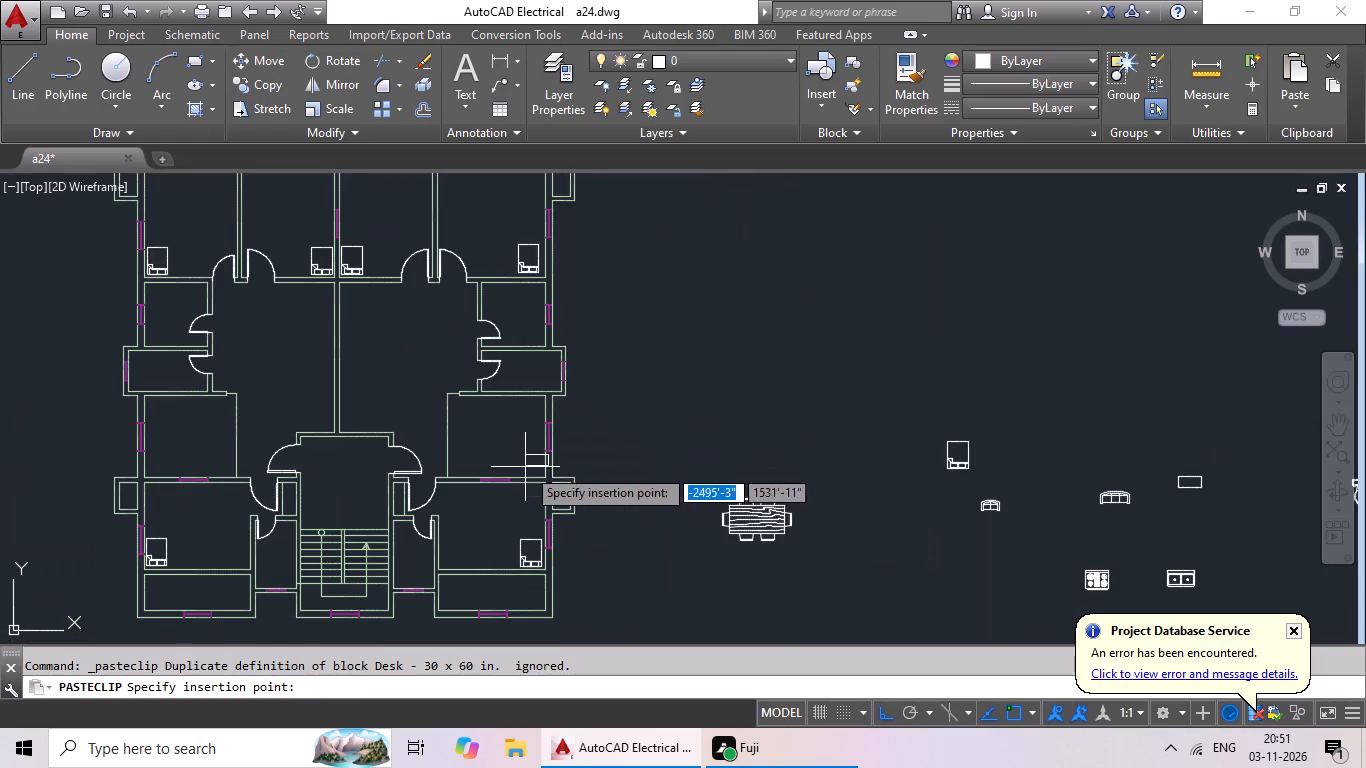
pyautogui.moveTo(756, 442); pyautogui.dragTo(546, 446, button='middle')
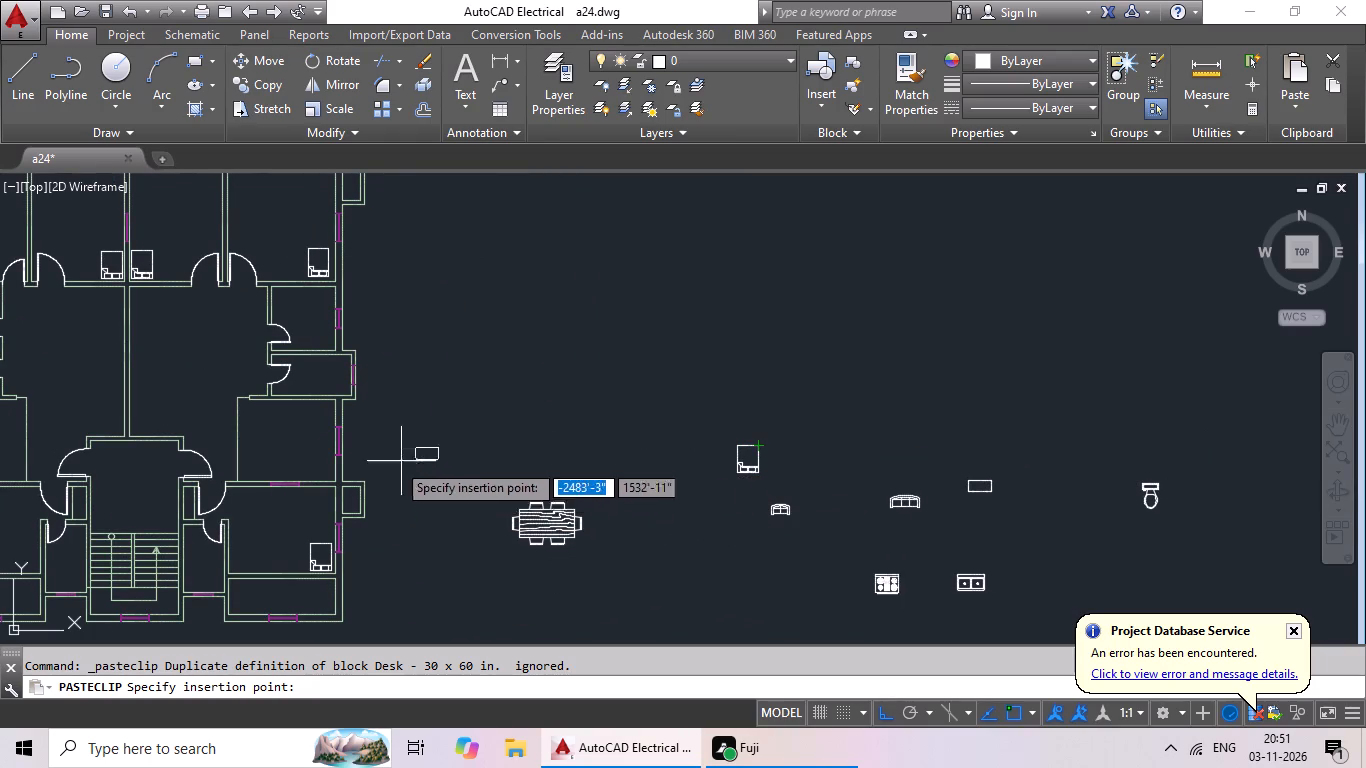
pyautogui.scroll(3, 301, 450)
pyautogui.moveTo(297, 449); pyautogui.dragTo(354, 434, button='middle')
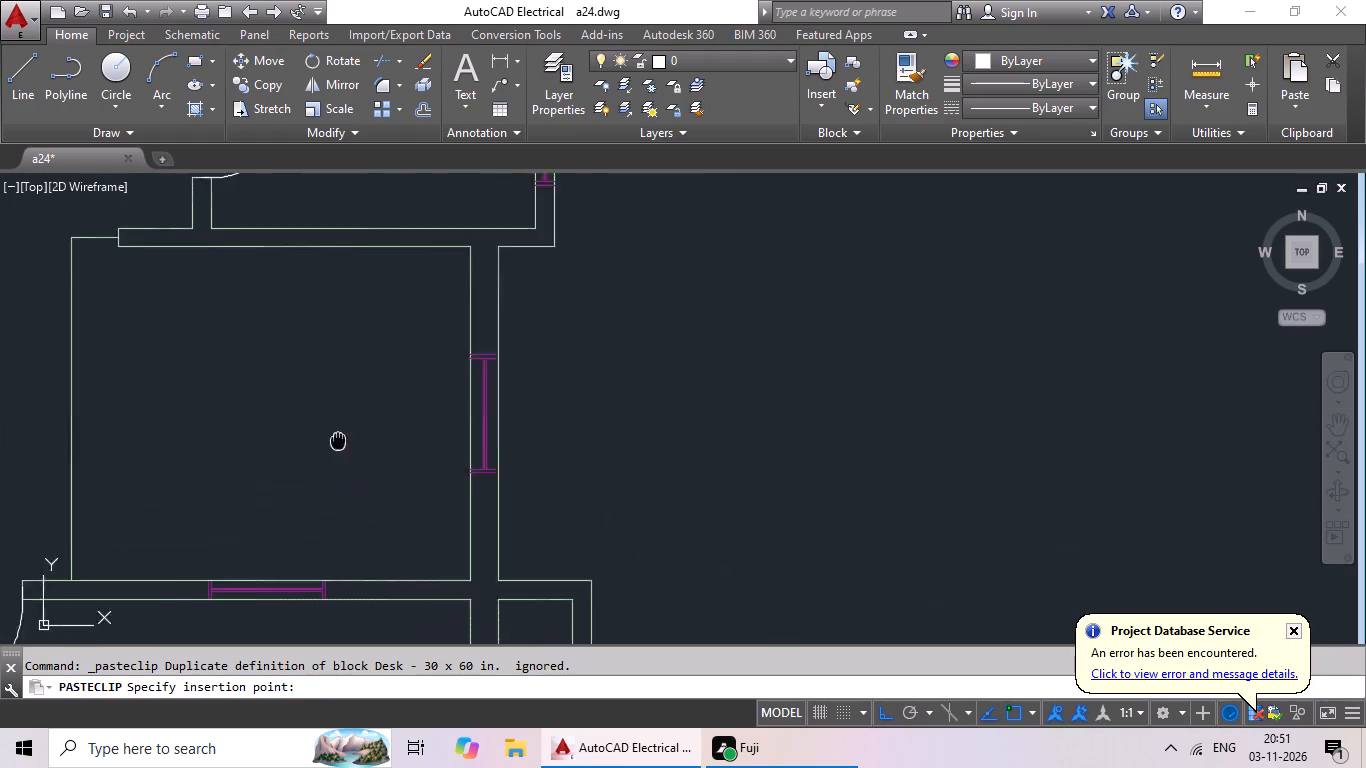
pyautogui.moveTo(354, 434); pyautogui.dragTo(383, 423, button='middle')
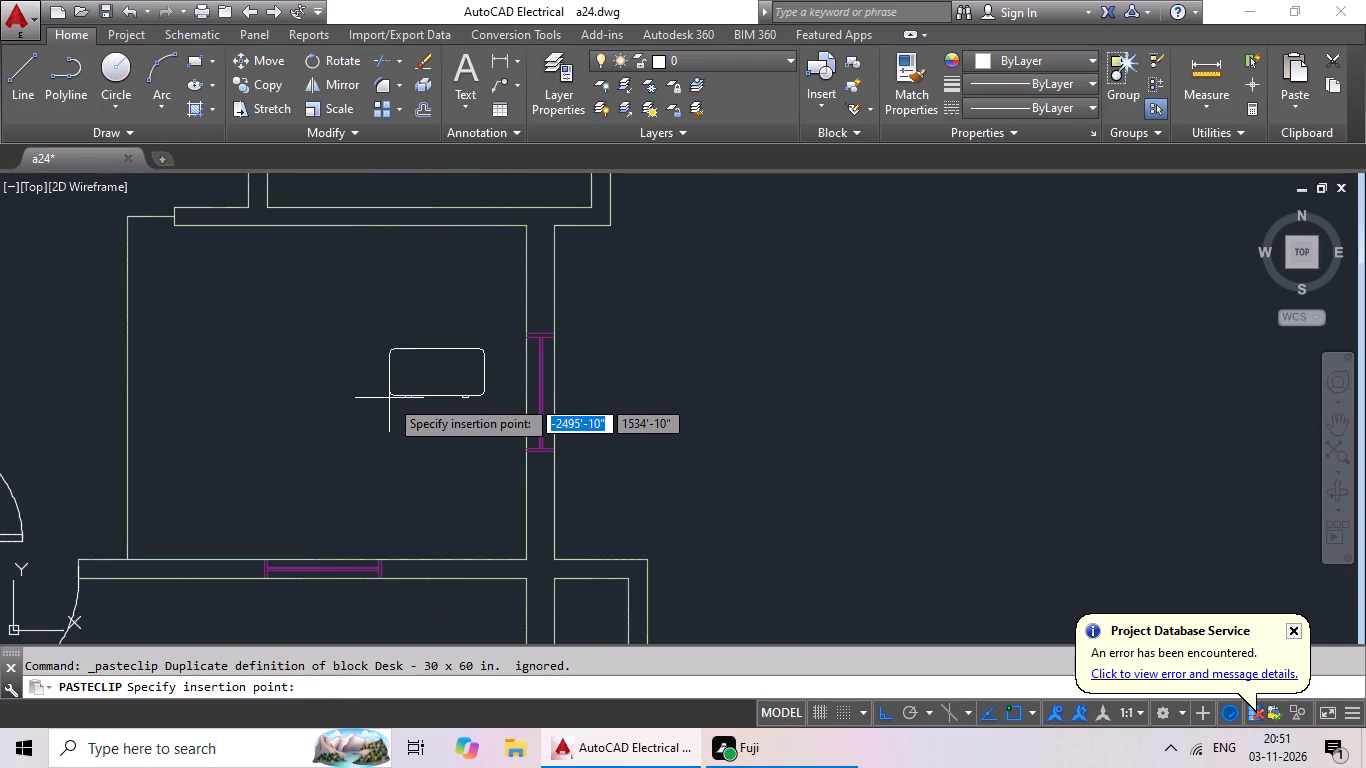
pyautogui.moveTo(384, 401); pyautogui.dragTo(551, 383, button='middle')
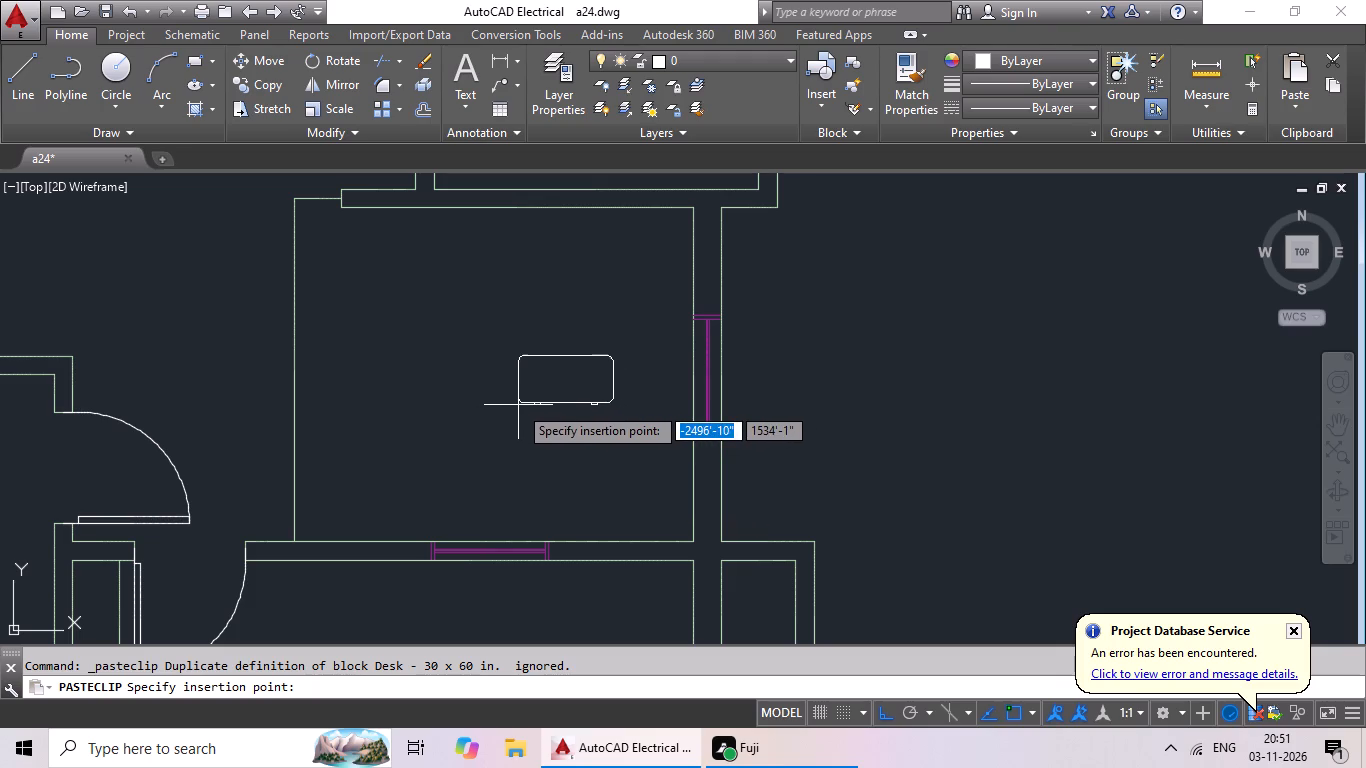
pyautogui.click(518, 405)
# Copy the three-seat sofa from outside the plan and paste it just above the desk block, with its seat facing the desk.
pyautogui.scroll(-2, 871, 369)
pyautogui.moveTo(956, 375); pyautogui.dragTo(815, 375, button='middle')
pyautogui.moveTo(947, 389); pyautogui.dragTo(776, 354, button='middle')
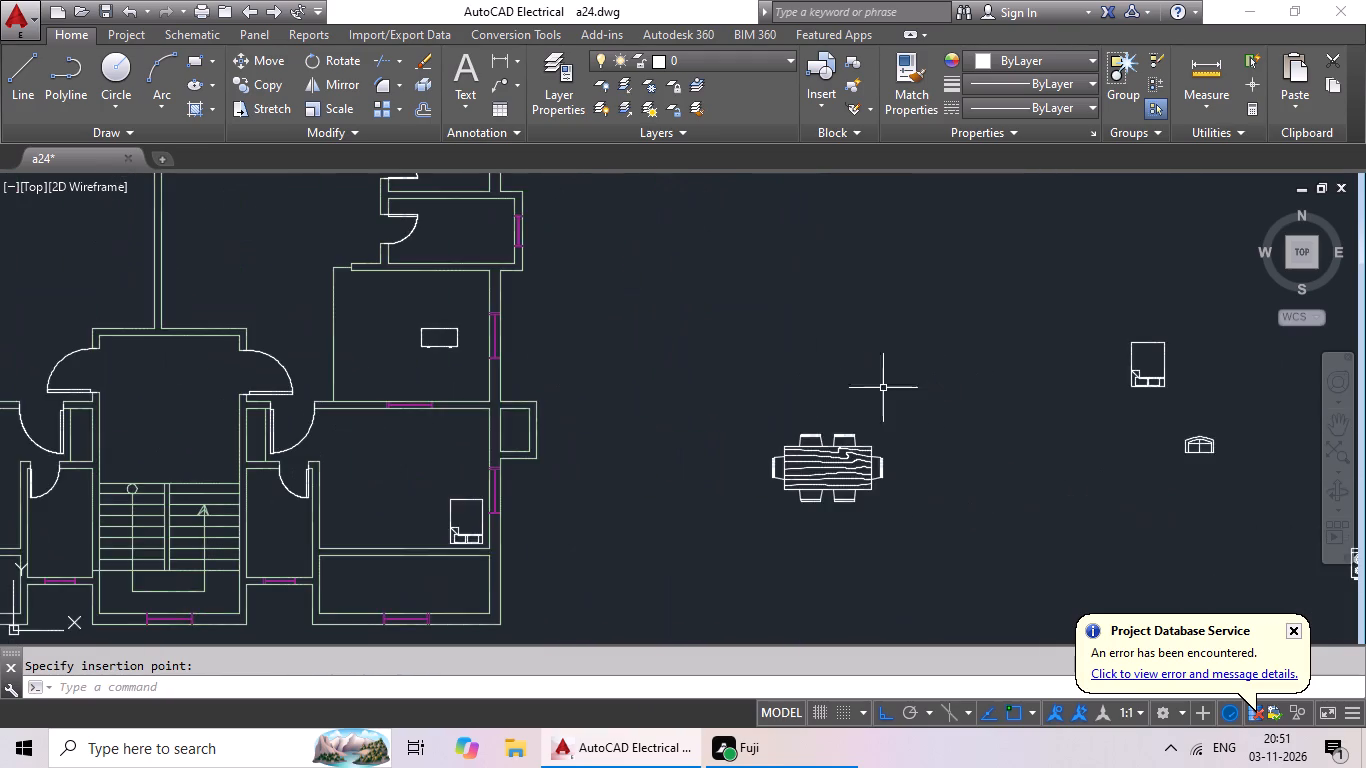
pyautogui.moveTo(952, 401); pyautogui.dragTo(791, 401, button='middle')
pyautogui.moveTo(974, 404); pyautogui.dragTo(816, 396, button='middle')
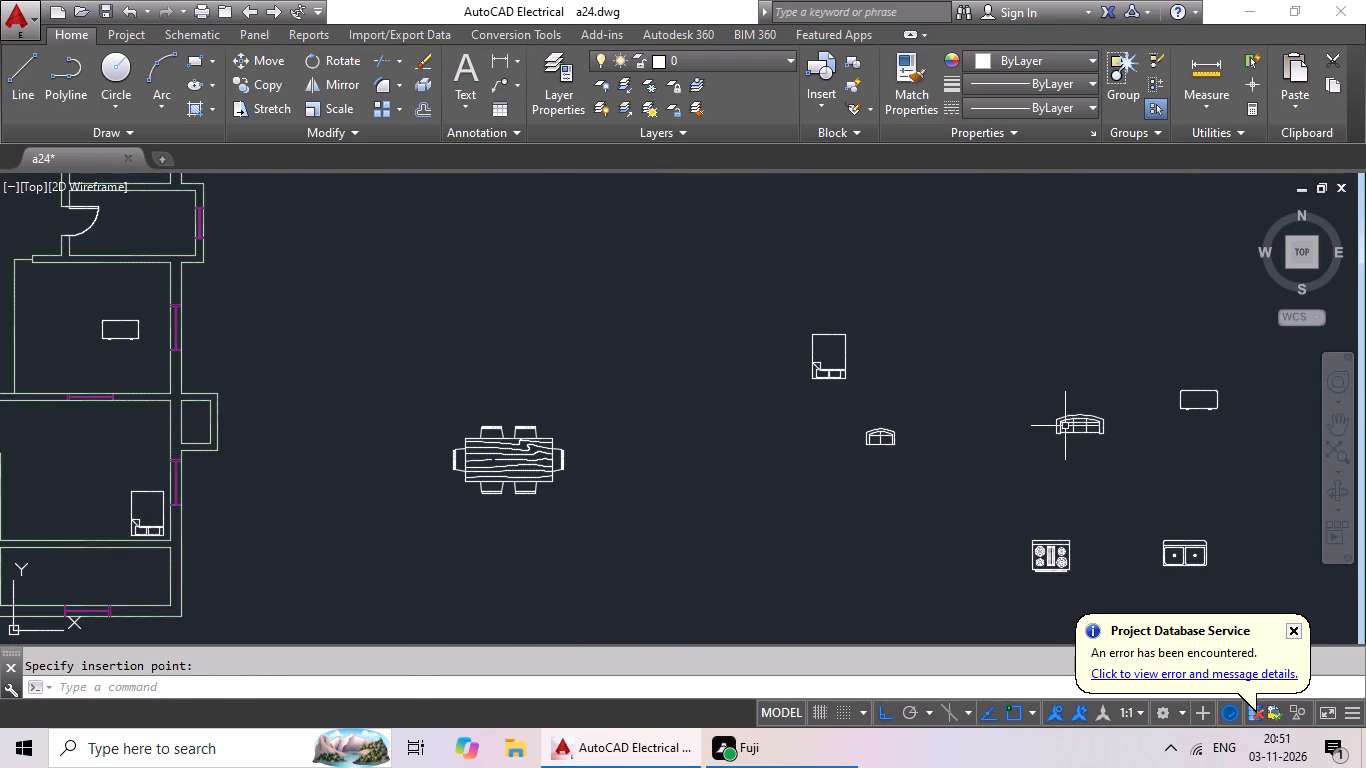
pyautogui.click(1065, 426)
pyautogui.click(1060, 430)
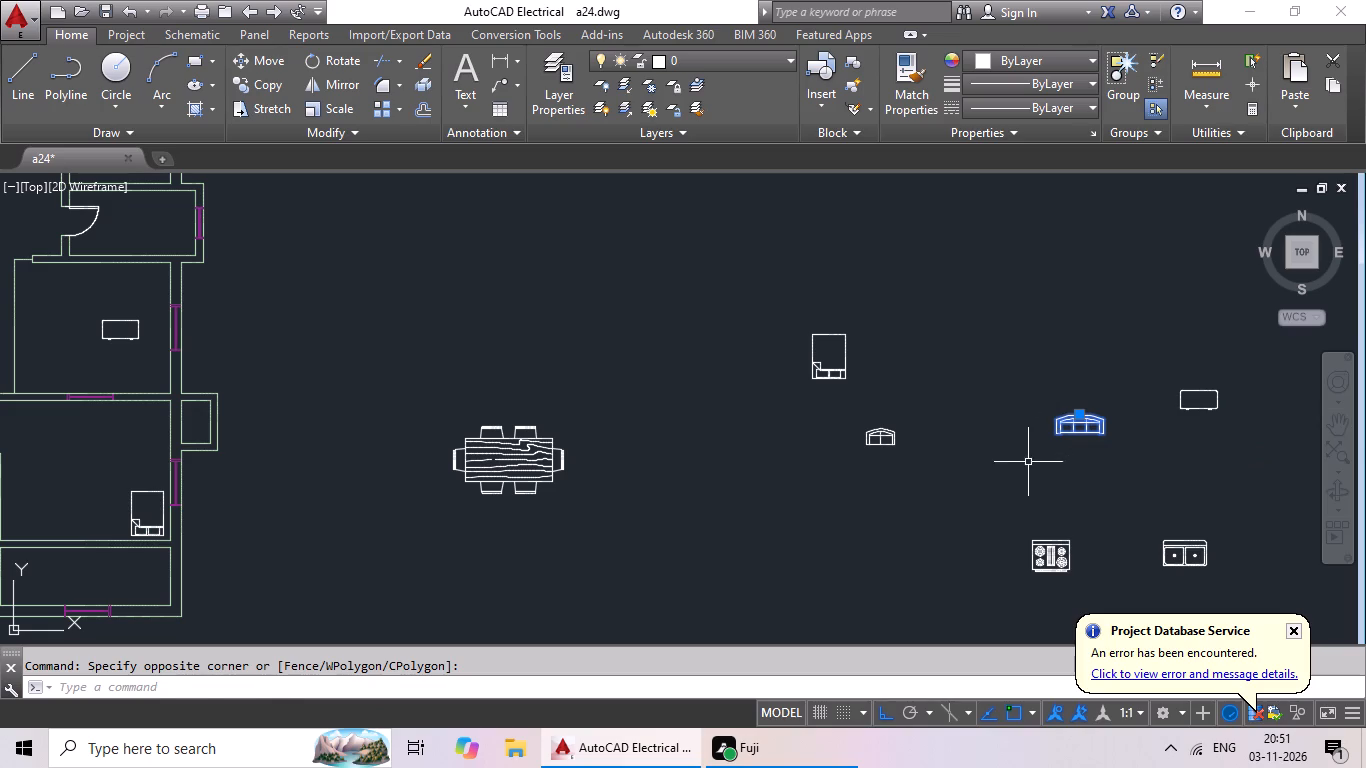
pyautogui.hotkey('ctrl', 'c')
pyautogui.hotkey('ctrl', 'v')
pyautogui.moveTo(494, 446); pyautogui.dragTo(1124, 484, button='middle')
pyautogui.scroll(2, 740, 333)
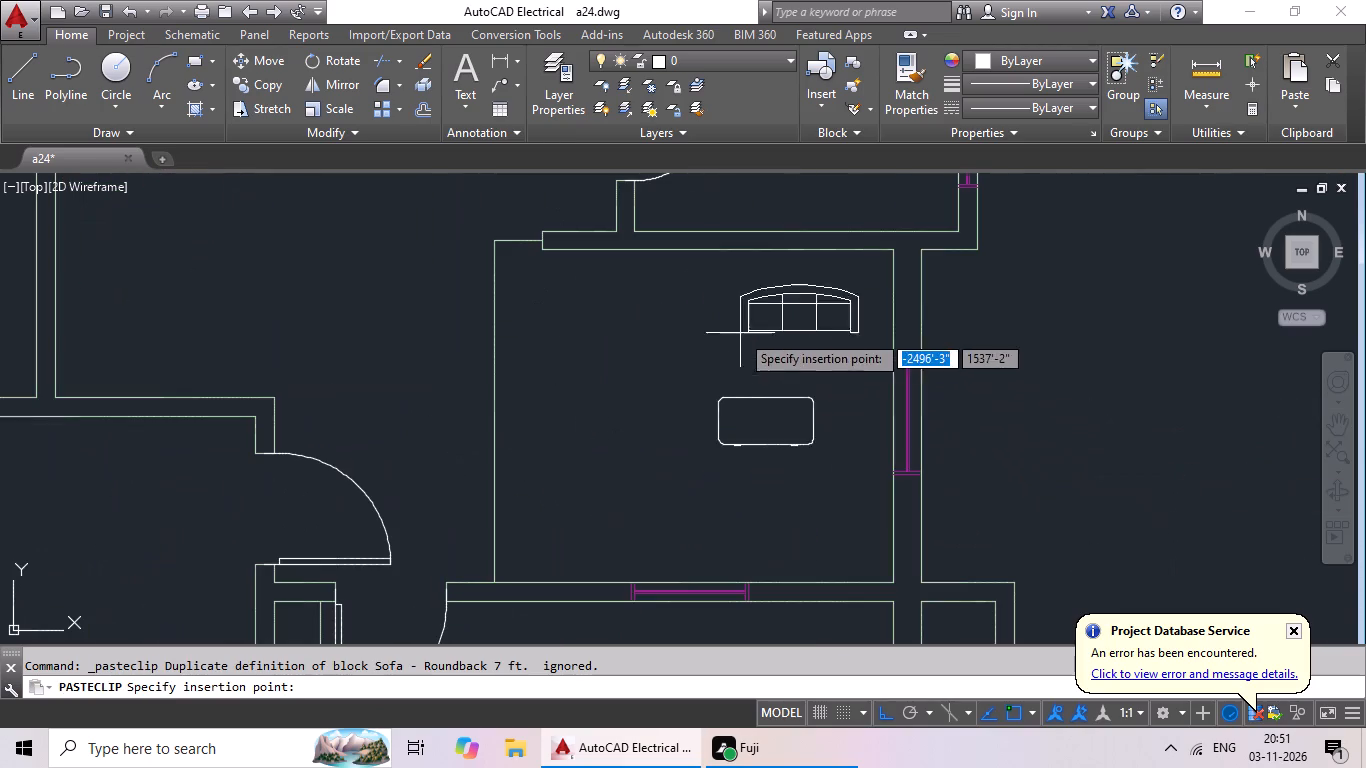
pyautogui.scroll(3, 706, 386)
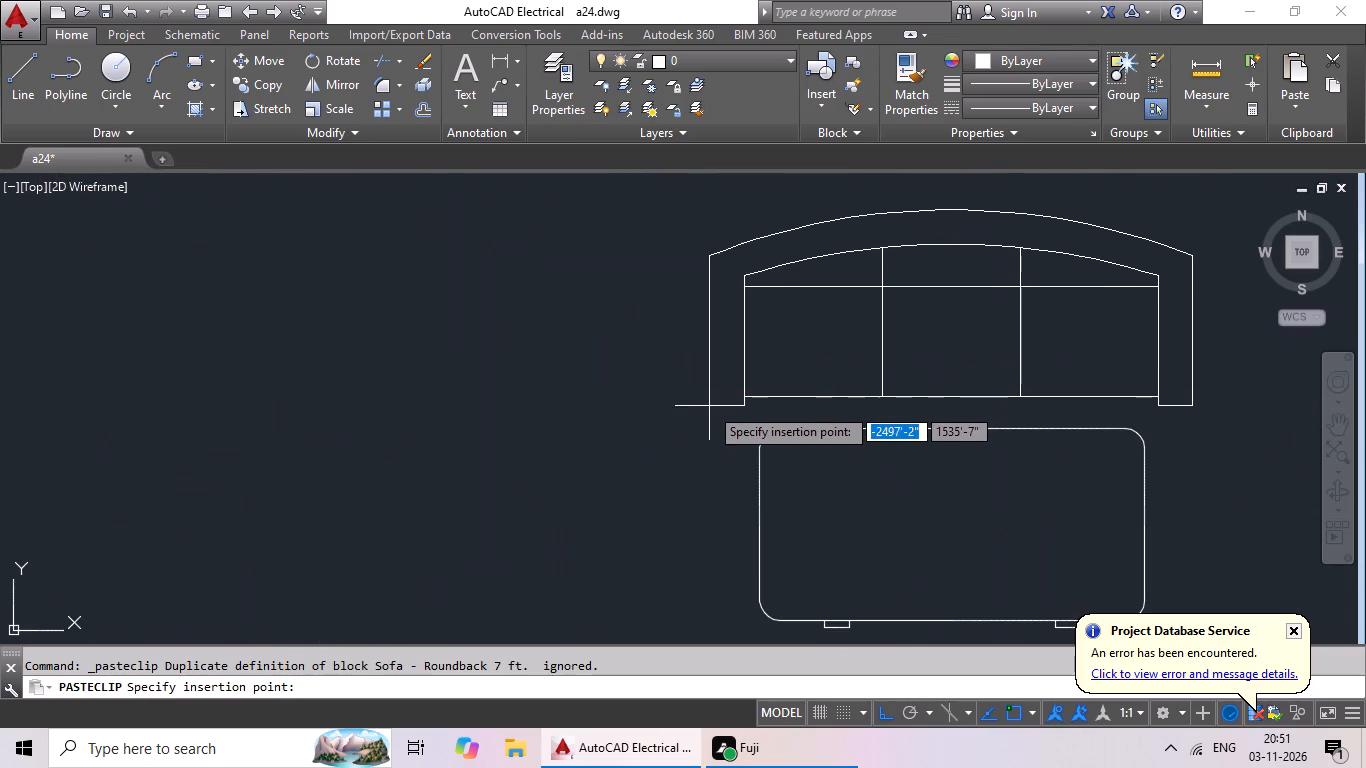
pyautogui.click(691, 412)
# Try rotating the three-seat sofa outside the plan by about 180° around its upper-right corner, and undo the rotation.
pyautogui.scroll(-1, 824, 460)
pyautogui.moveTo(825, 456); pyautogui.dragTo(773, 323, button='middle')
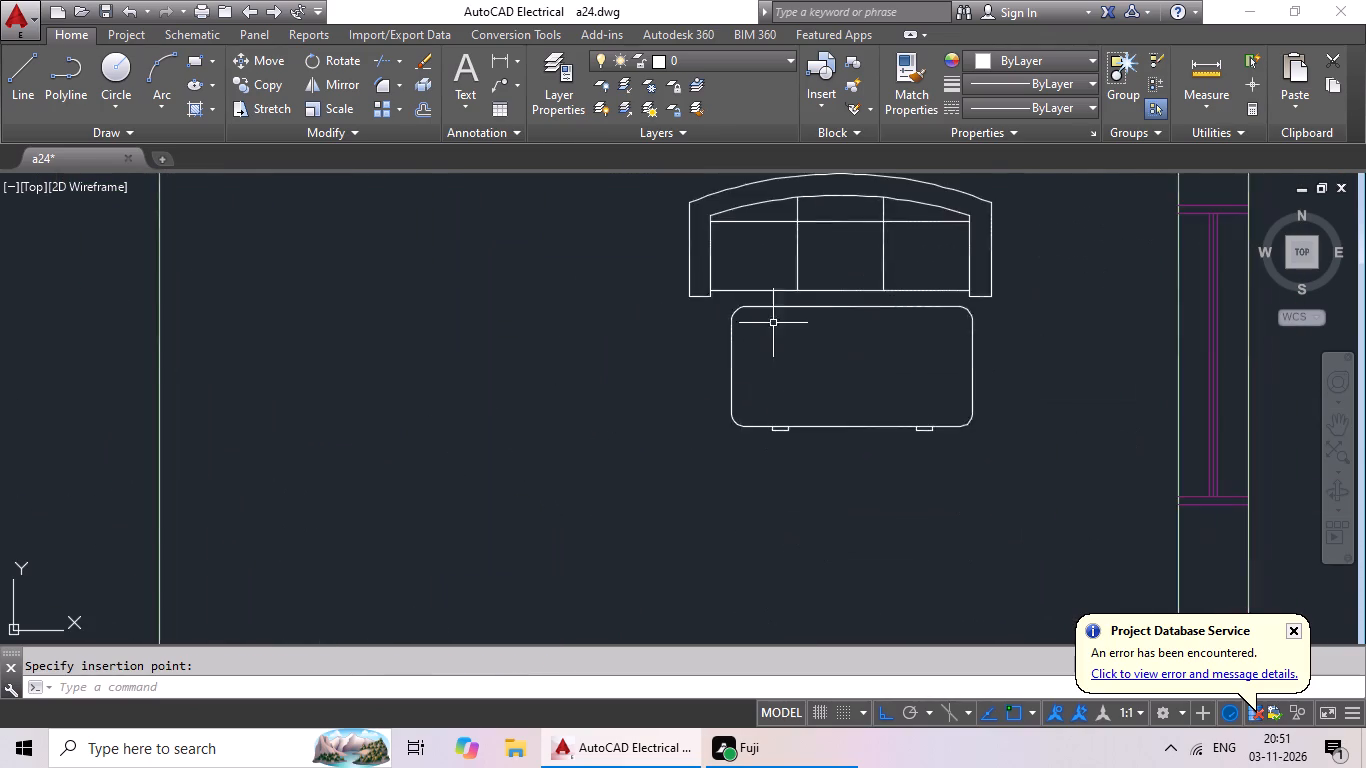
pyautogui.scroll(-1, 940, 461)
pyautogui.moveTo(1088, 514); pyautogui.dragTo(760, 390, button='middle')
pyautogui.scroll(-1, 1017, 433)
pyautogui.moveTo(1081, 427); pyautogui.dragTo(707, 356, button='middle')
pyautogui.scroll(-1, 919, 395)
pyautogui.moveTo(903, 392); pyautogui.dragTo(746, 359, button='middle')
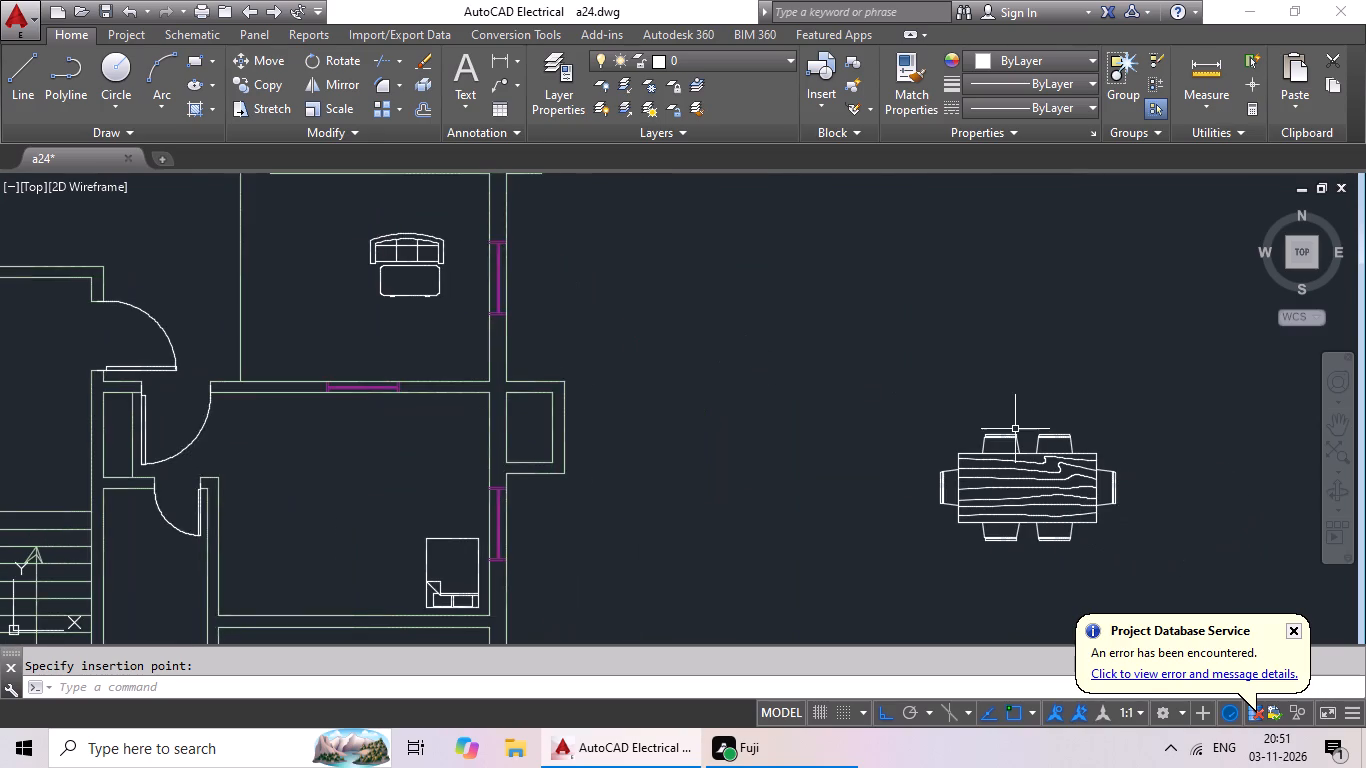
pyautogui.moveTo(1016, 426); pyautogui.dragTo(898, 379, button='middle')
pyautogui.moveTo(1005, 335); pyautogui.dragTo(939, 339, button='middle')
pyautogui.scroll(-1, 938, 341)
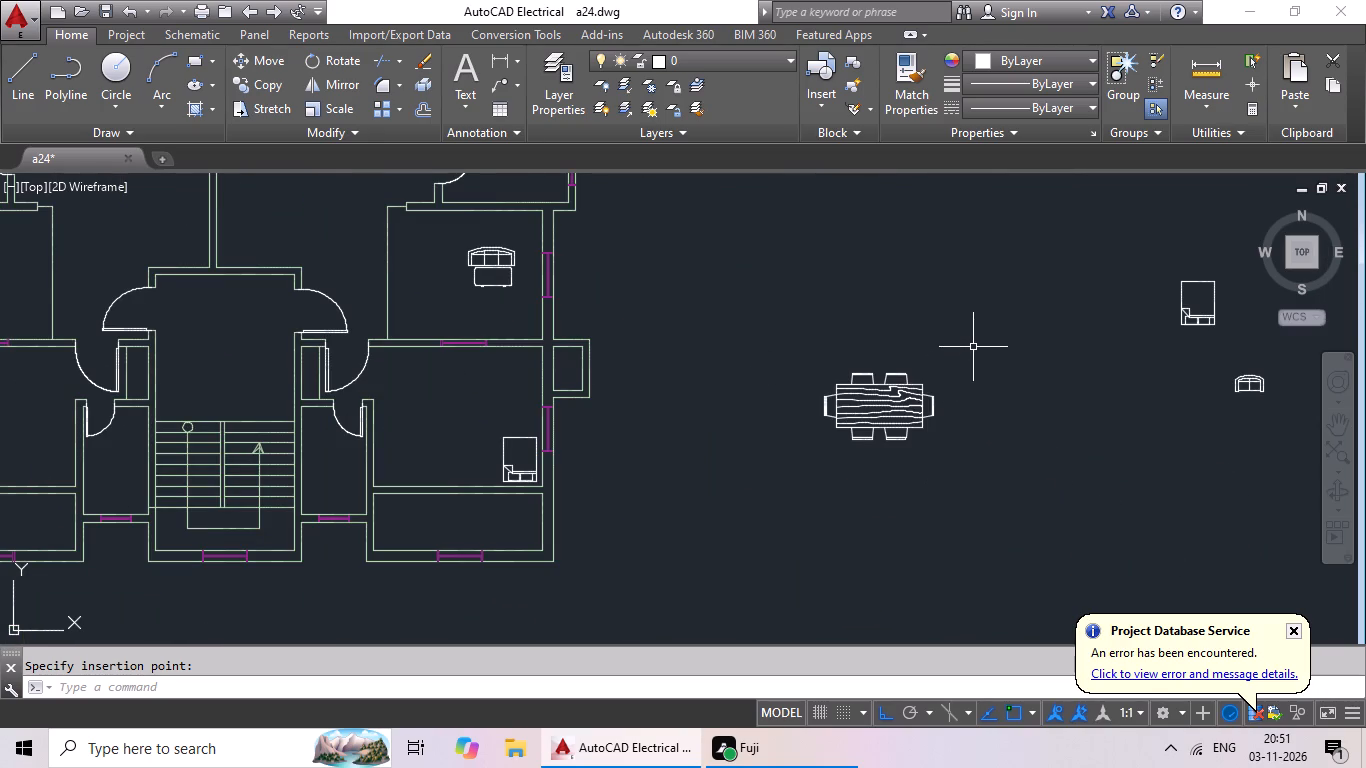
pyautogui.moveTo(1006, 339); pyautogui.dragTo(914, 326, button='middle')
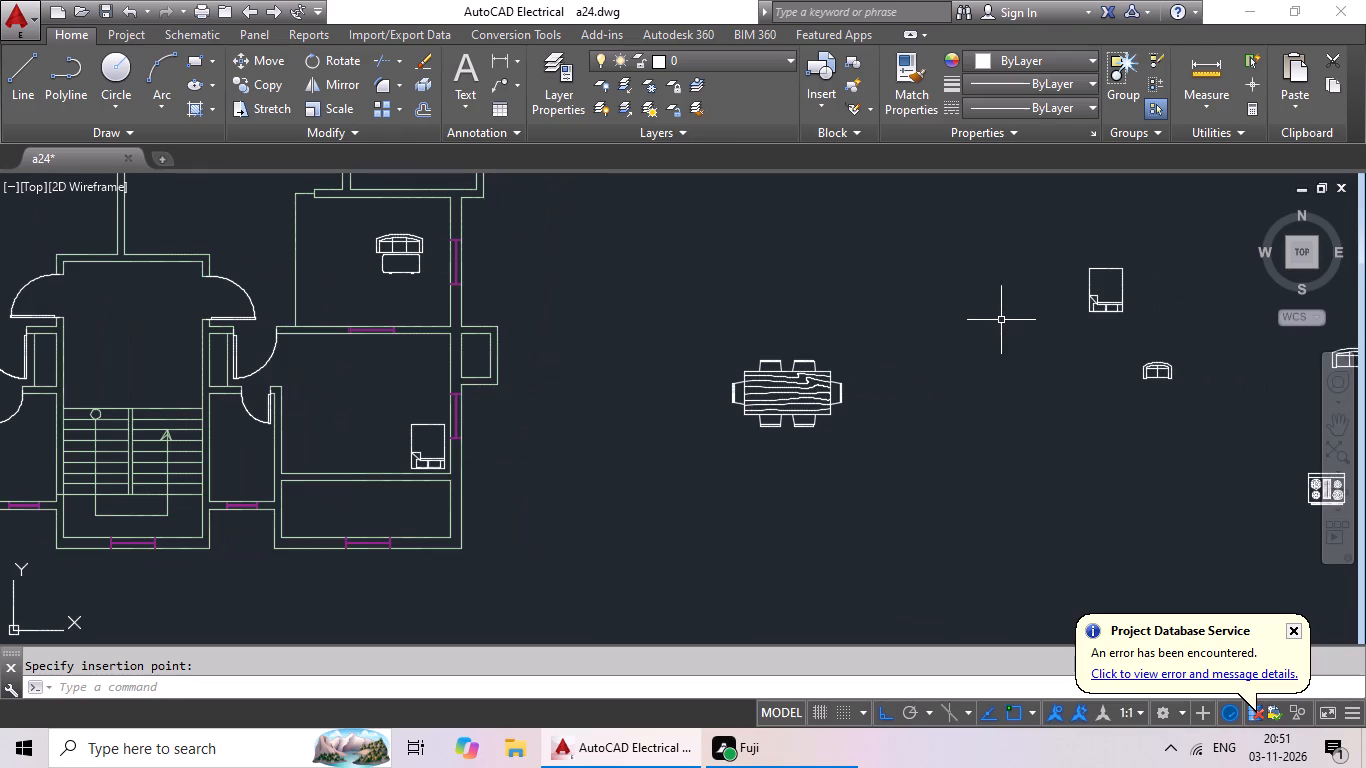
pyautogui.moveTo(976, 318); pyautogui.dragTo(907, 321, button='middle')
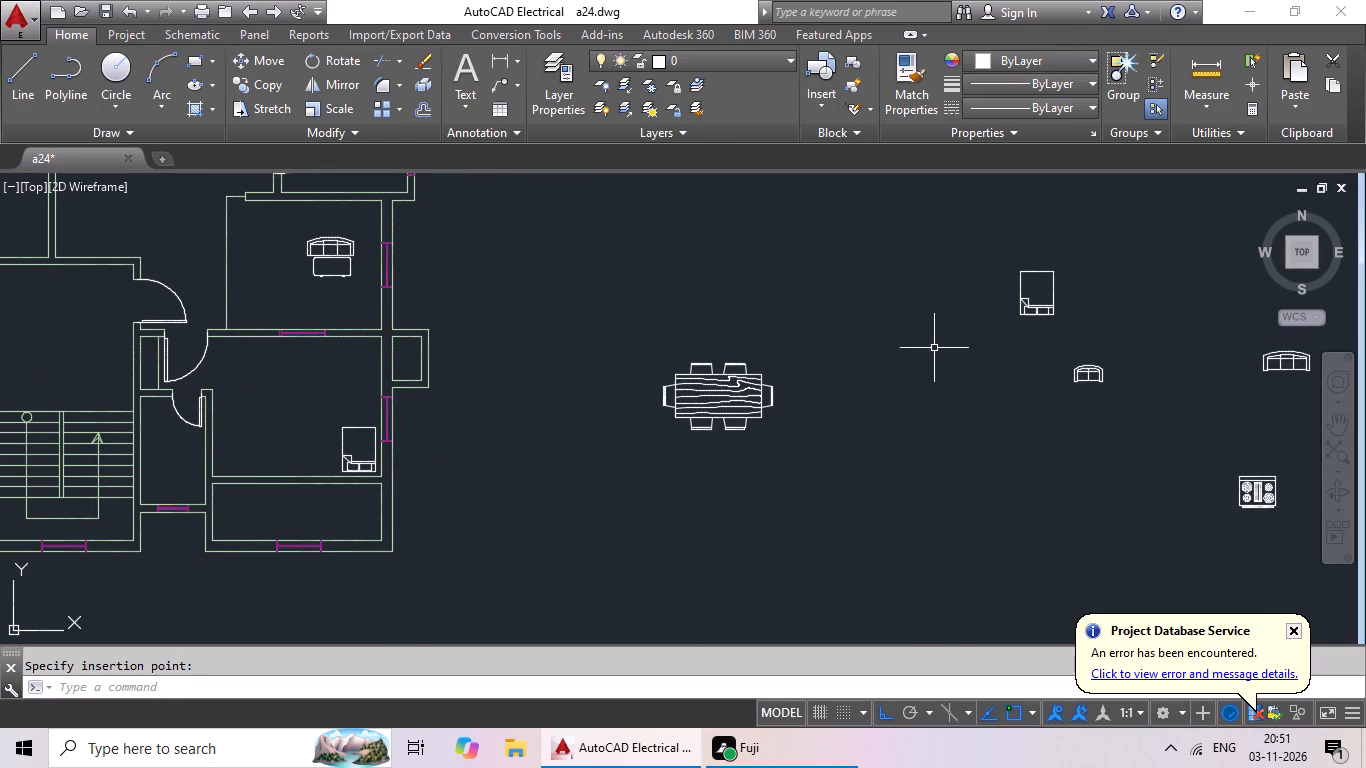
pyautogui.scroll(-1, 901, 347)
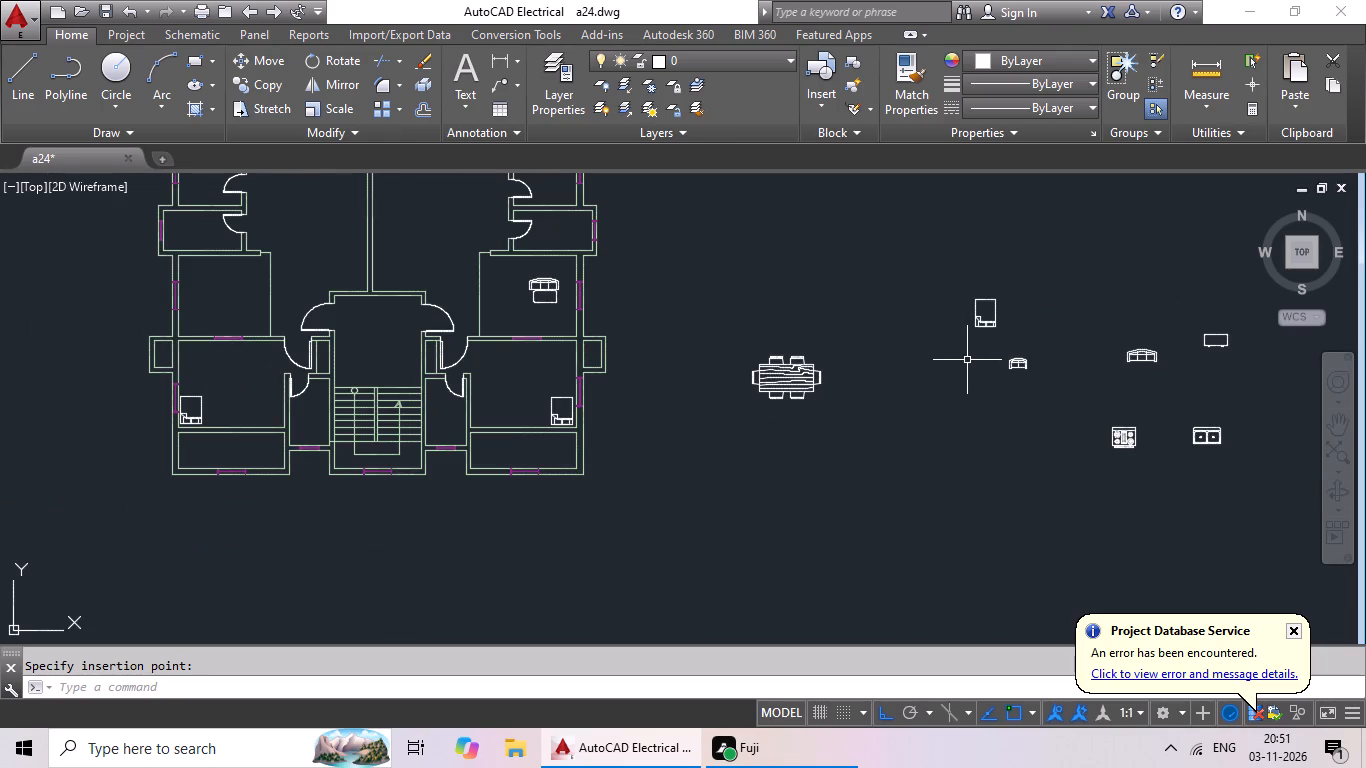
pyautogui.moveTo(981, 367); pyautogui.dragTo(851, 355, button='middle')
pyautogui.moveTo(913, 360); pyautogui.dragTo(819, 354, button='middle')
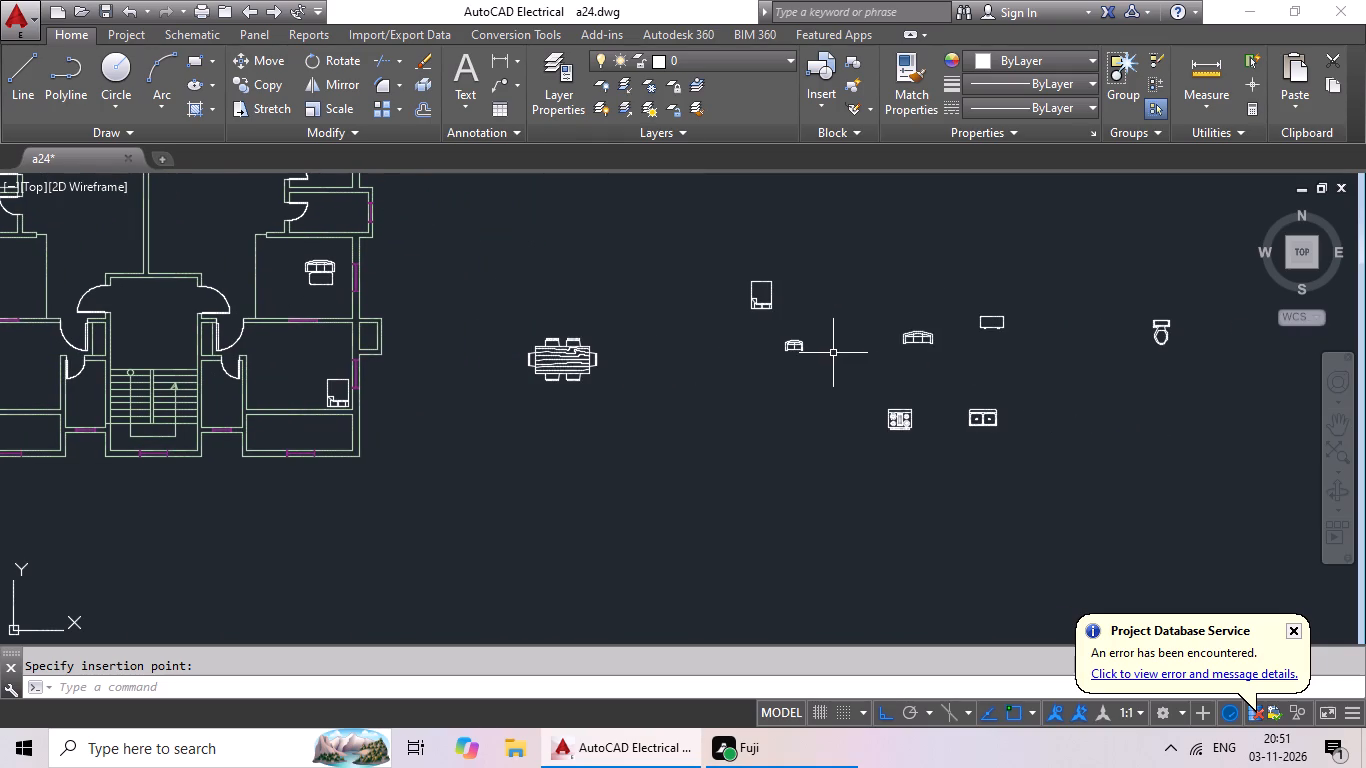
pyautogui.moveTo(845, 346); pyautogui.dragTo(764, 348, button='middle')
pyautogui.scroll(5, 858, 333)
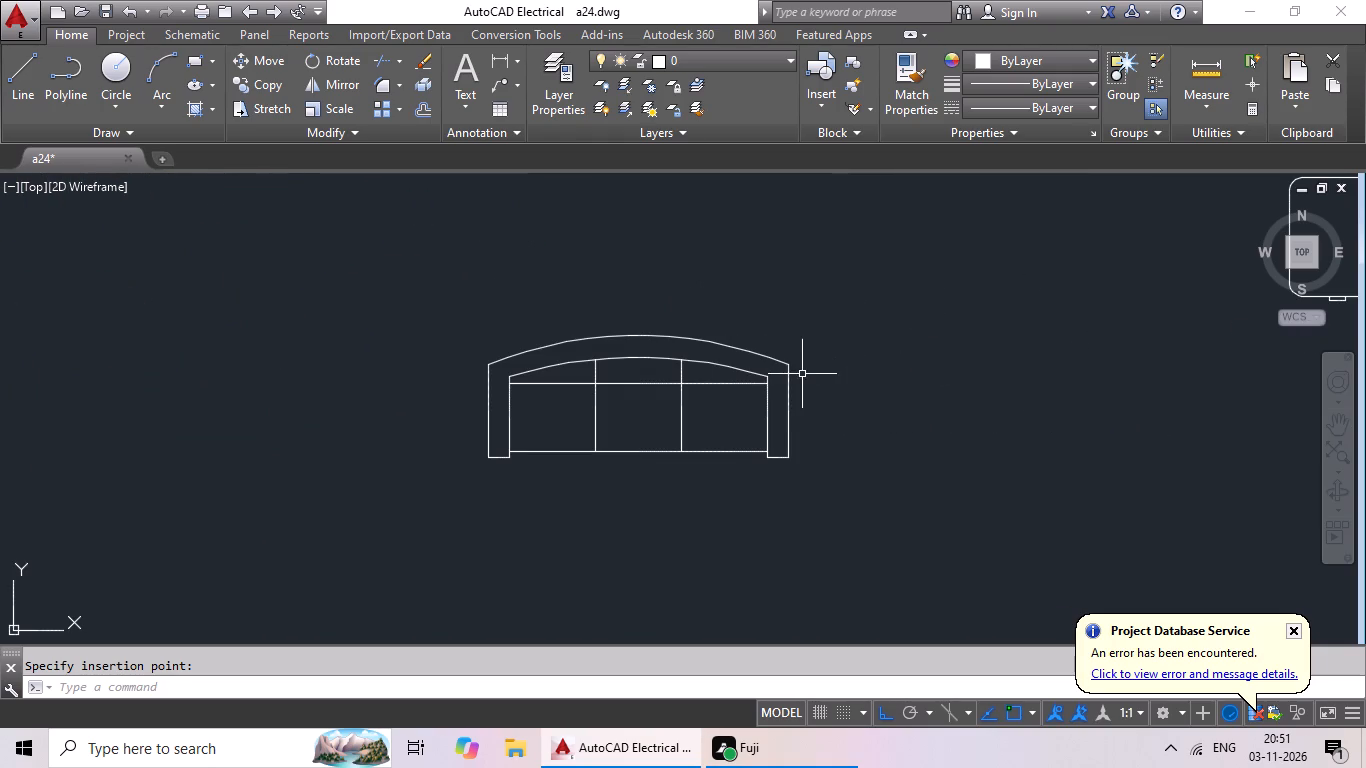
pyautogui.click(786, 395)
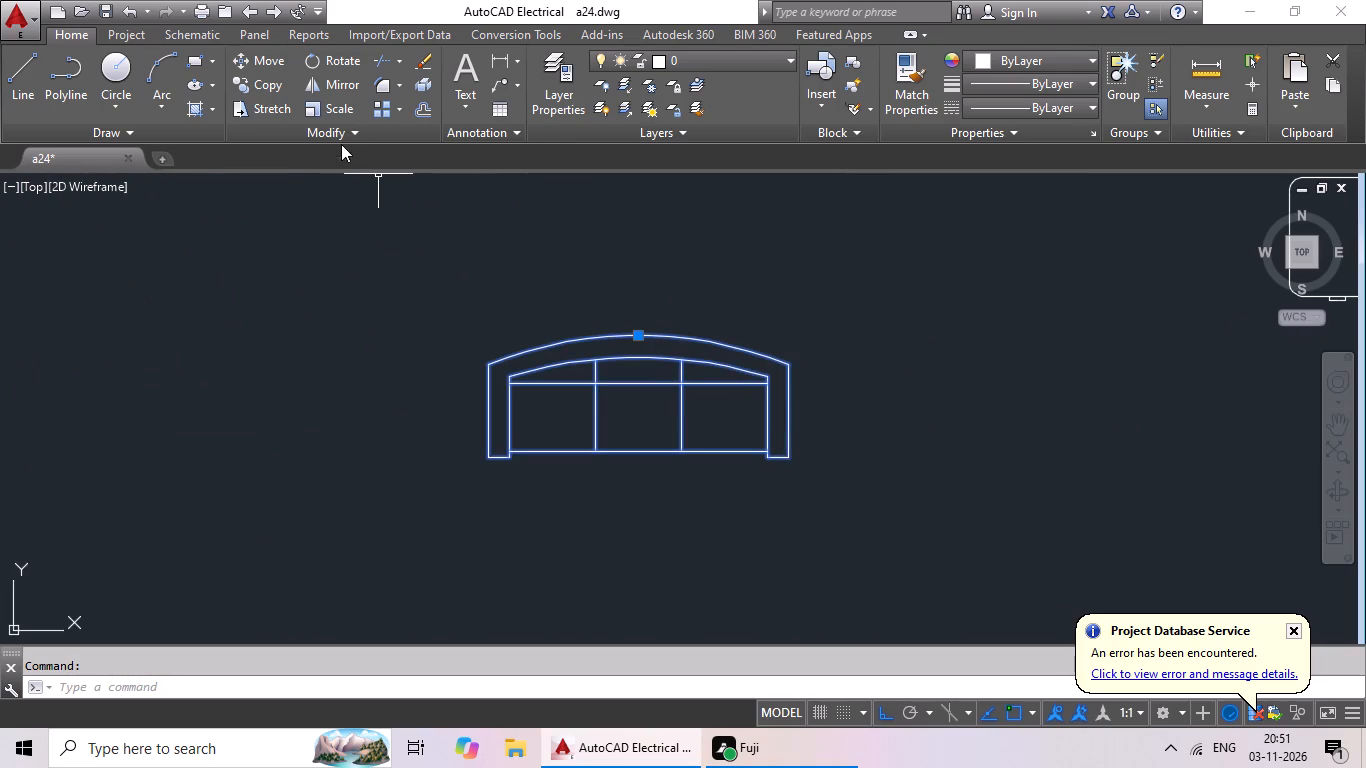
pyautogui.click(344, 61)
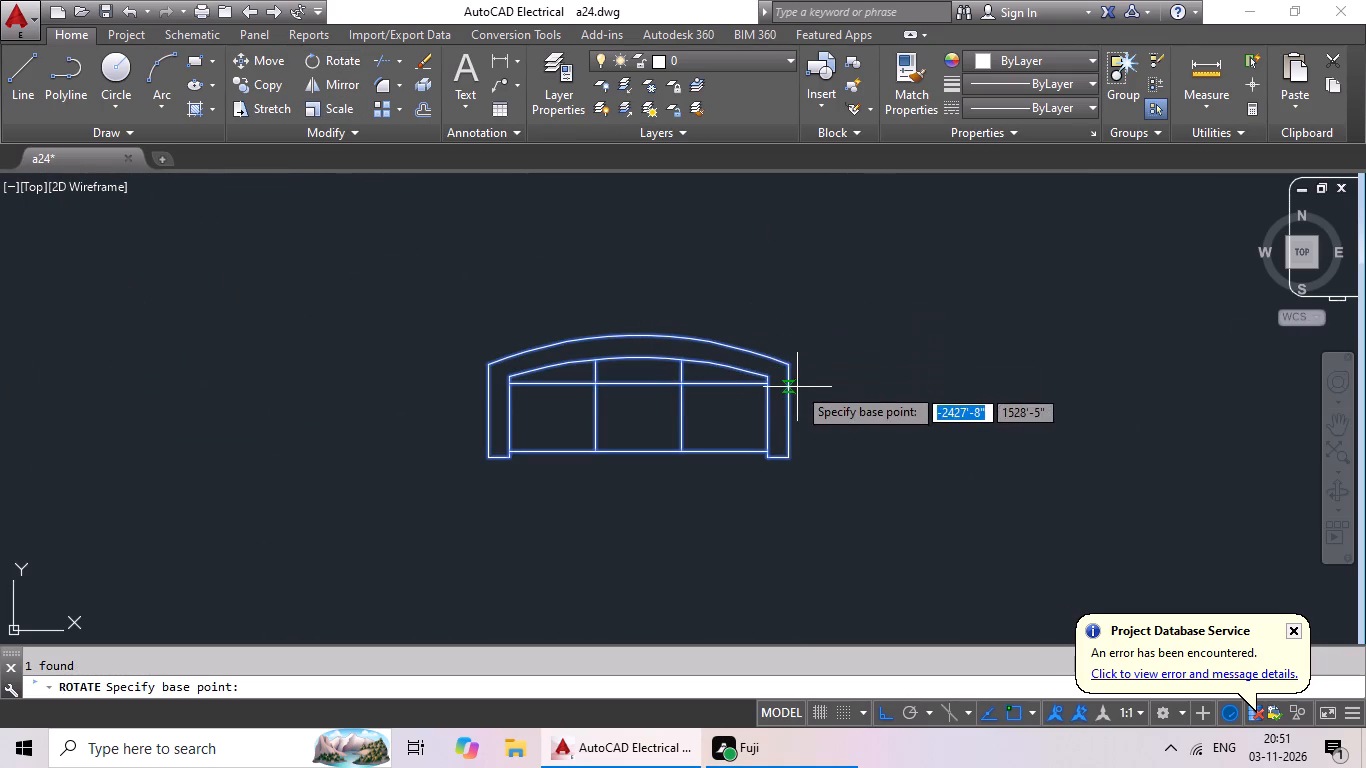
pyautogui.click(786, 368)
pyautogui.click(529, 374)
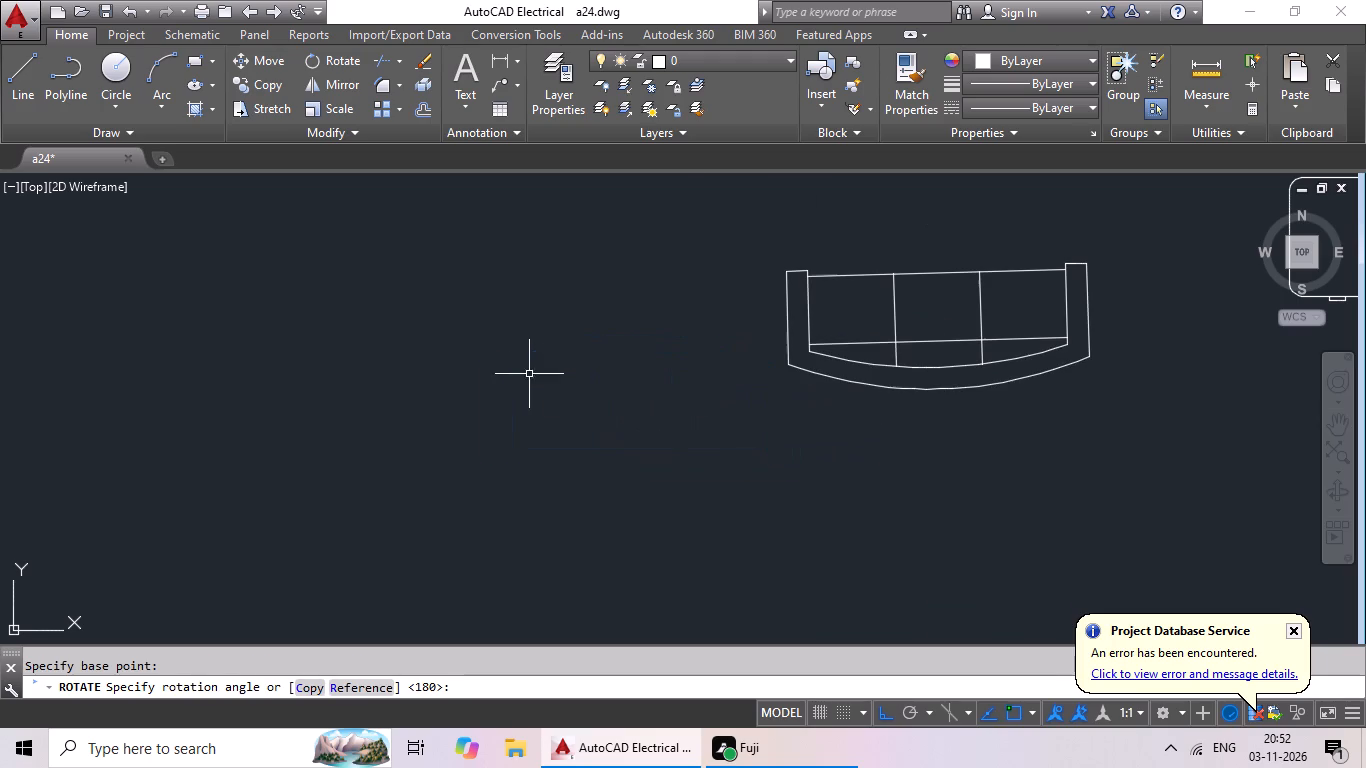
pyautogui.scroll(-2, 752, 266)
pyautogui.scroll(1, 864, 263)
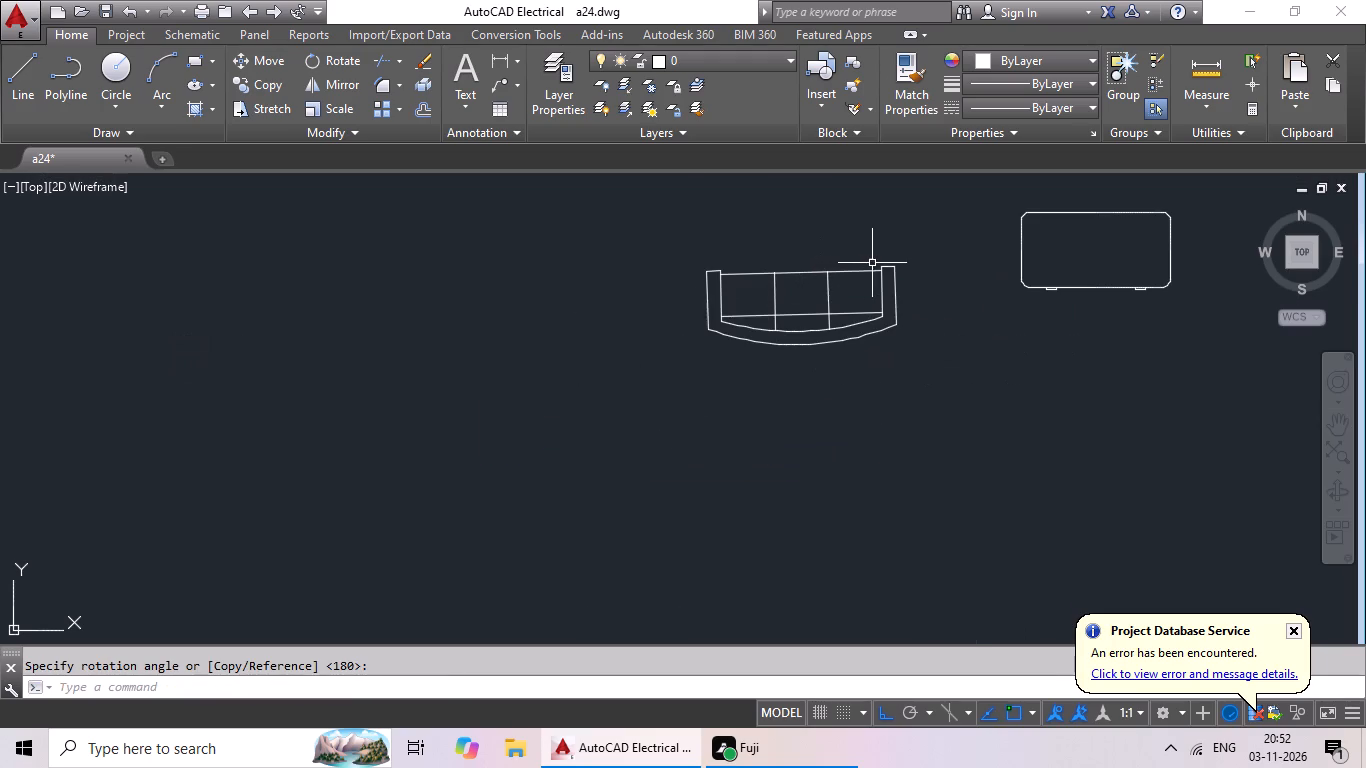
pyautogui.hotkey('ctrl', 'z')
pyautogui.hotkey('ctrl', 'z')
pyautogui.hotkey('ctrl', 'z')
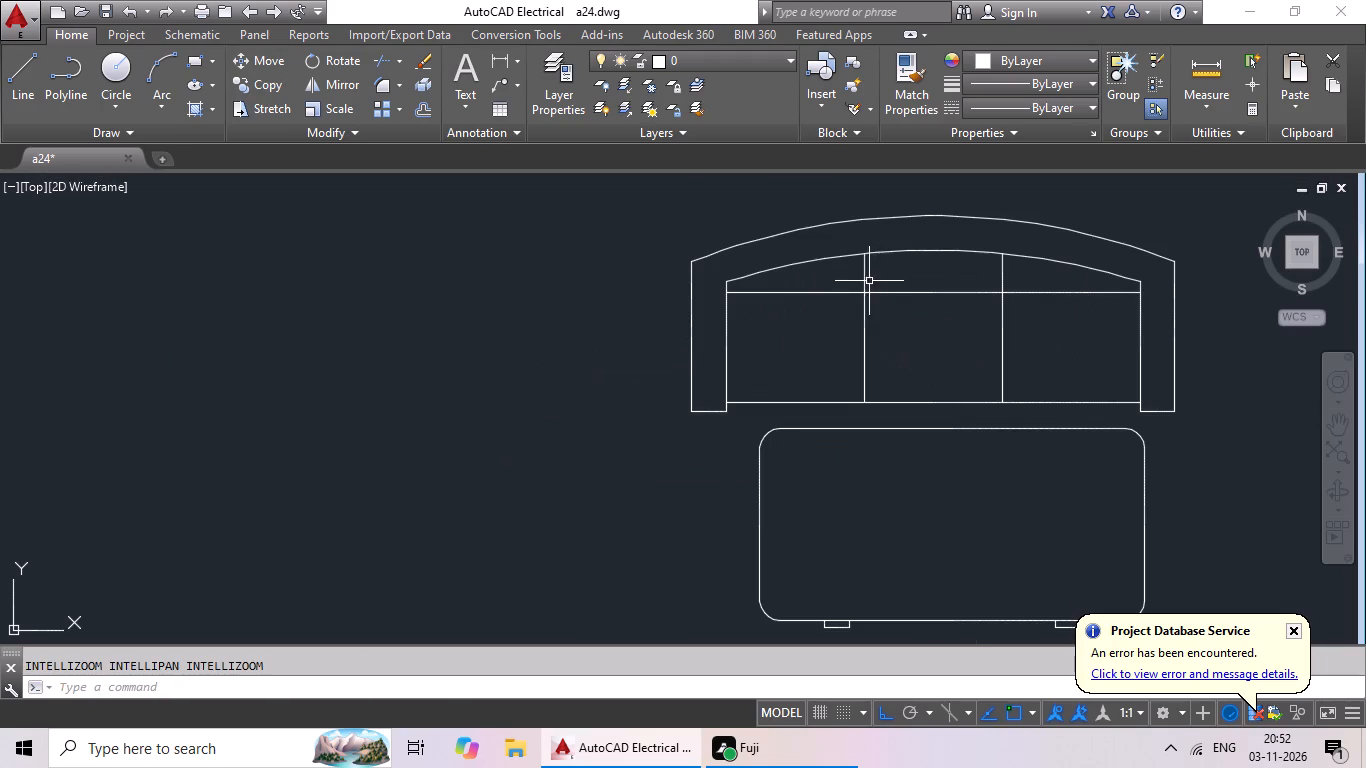
# Mirror the three-seat sofa outside the plan across a horizontal line below it, erasing the source so its back faces south.
pyautogui.scroll(-1, 864, 286)
pyautogui.scroll(-4, 964, 290)
pyautogui.moveTo(974, 289); pyautogui.dragTo(589, 295, button='middle')
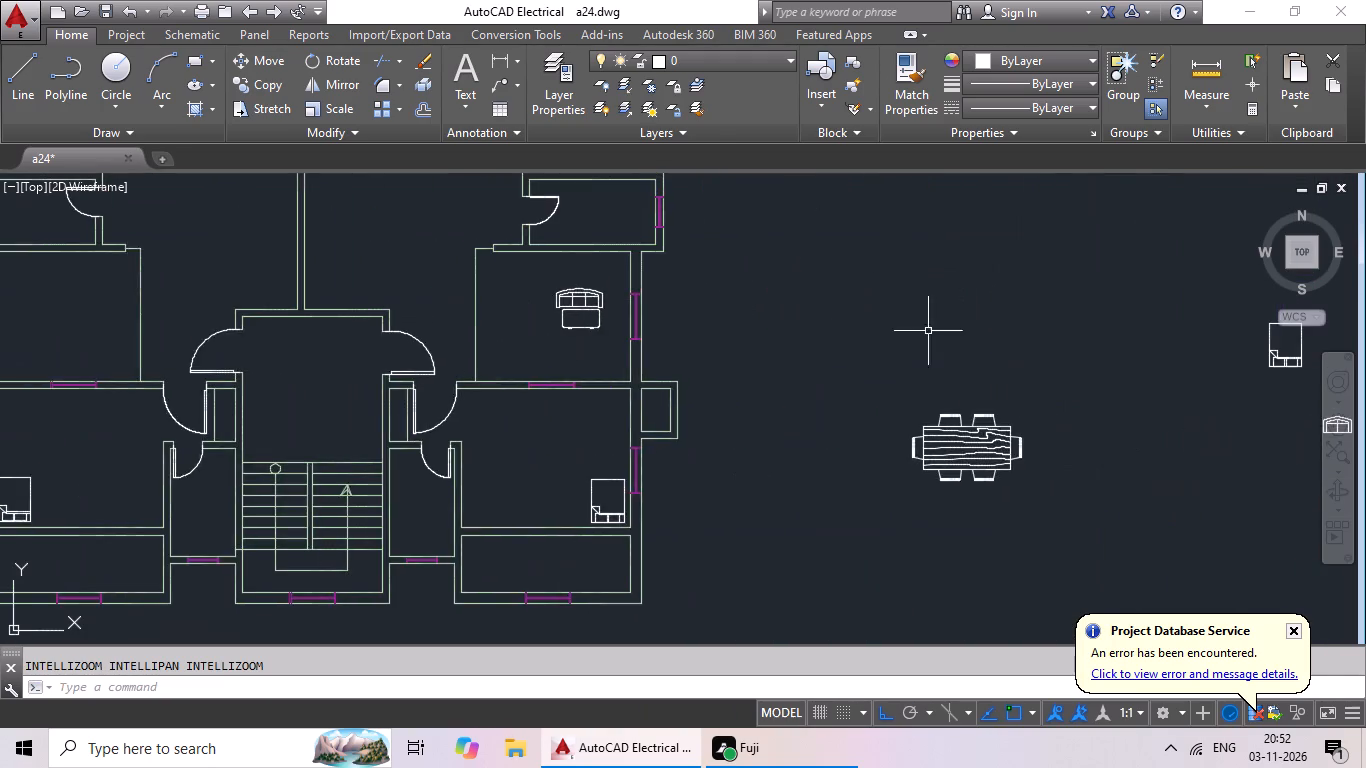
pyautogui.moveTo(1024, 320); pyautogui.dragTo(483, 340, button='middle')
pyautogui.scroll(3, 993, 429)
pyautogui.moveTo(1070, 390); pyautogui.dragTo(721, 320, button='middle')
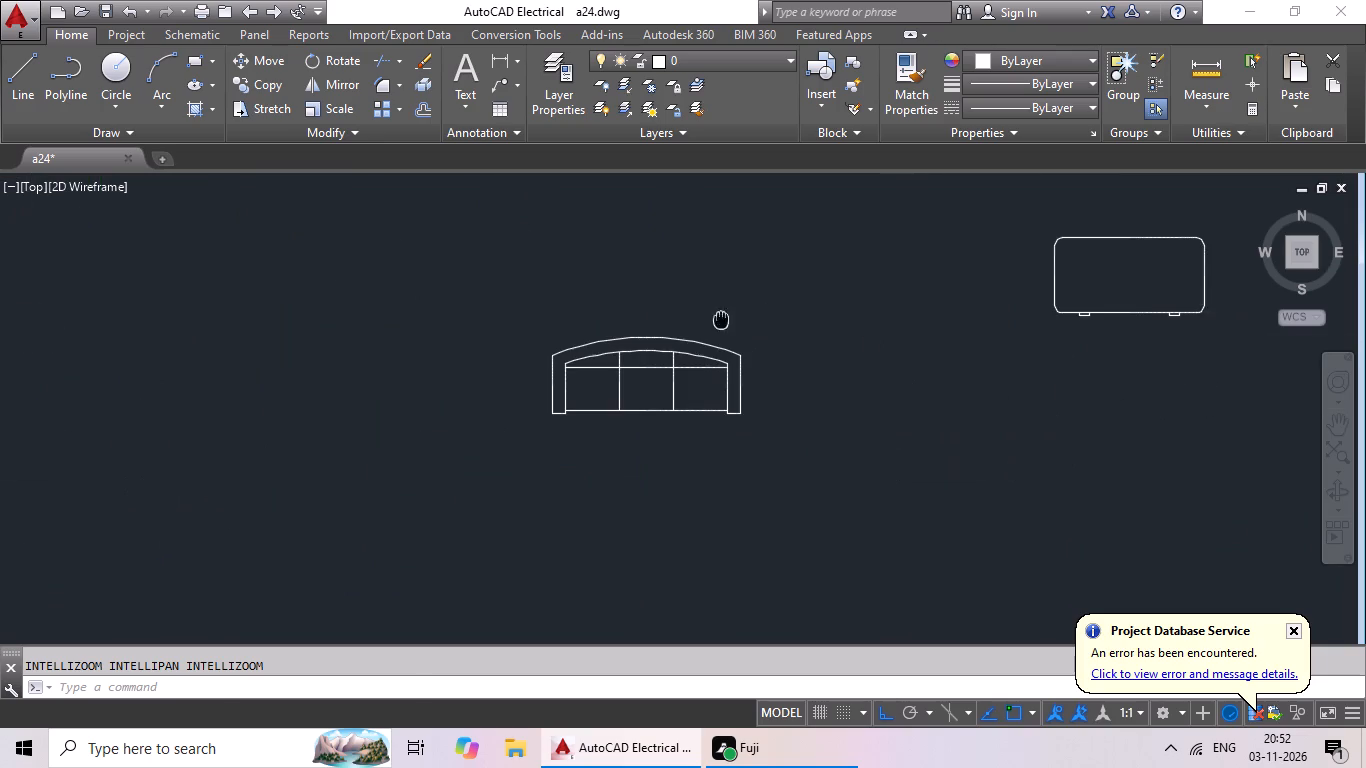
pyautogui.moveTo(793, 314); pyautogui.dragTo(878, 399)
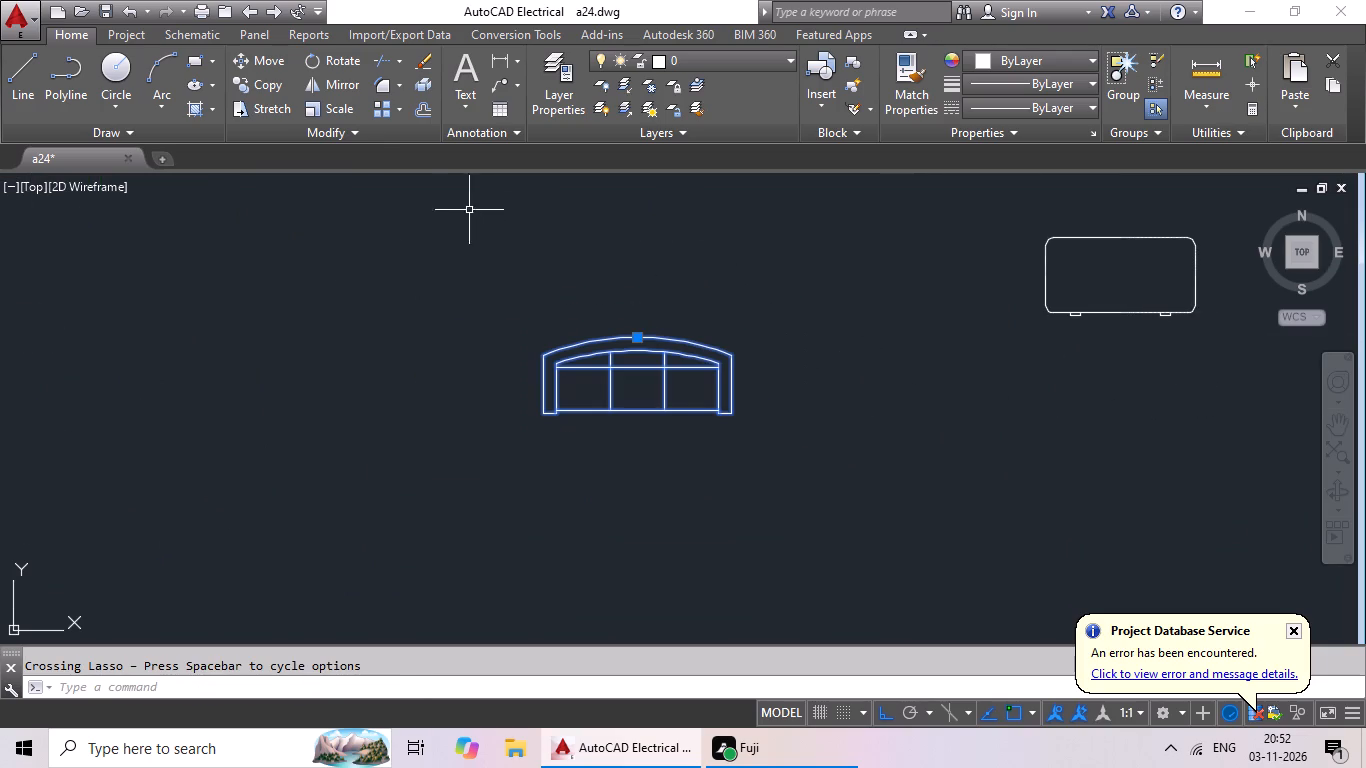
pyautogui.click(323, 78)
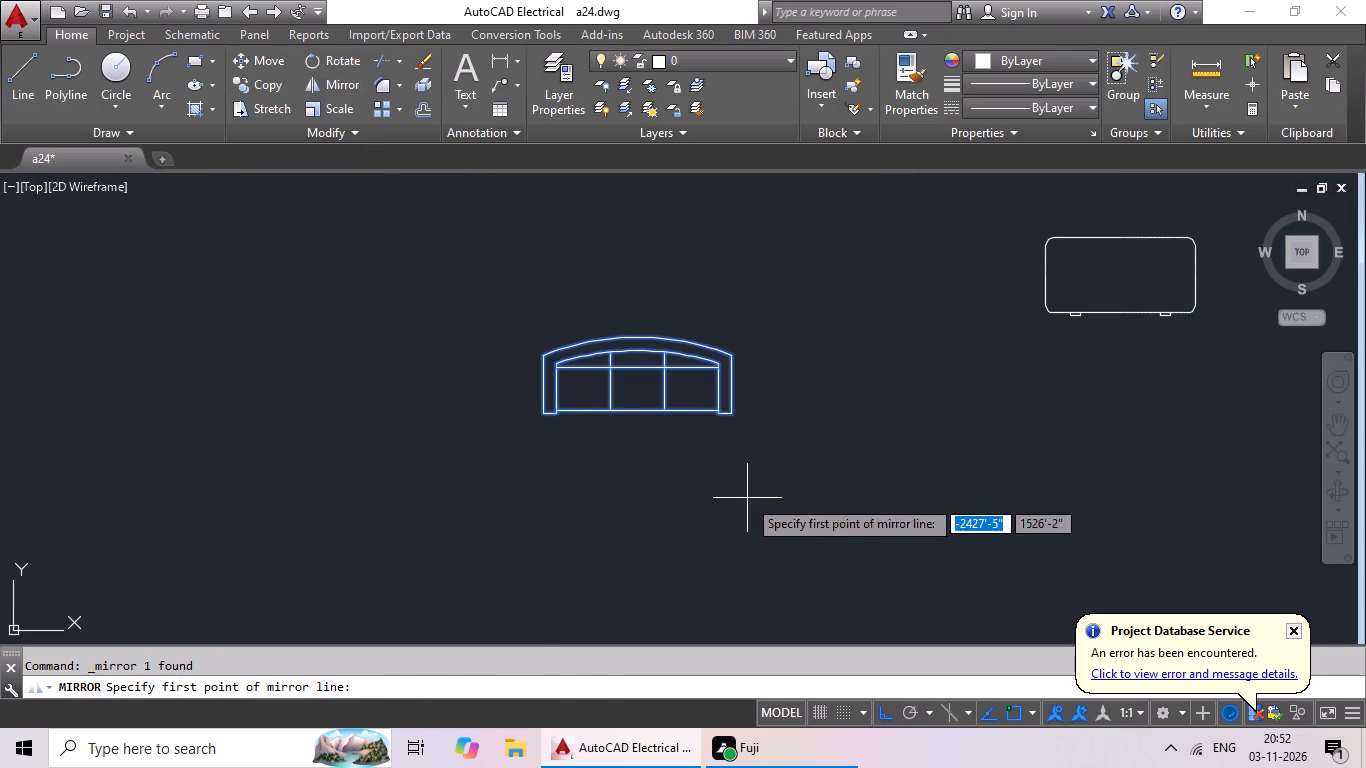
pyautogui.click(717, 501)
pyautogui.click(497, 497)
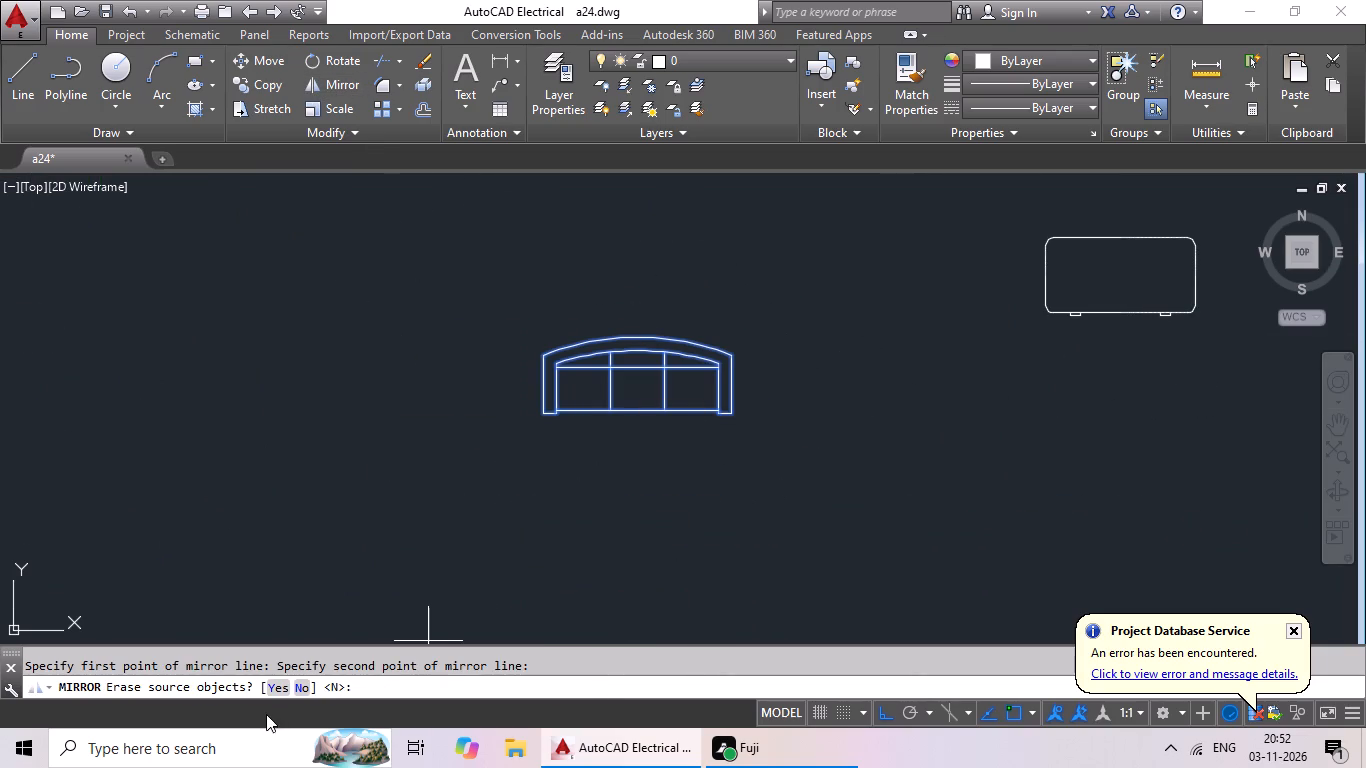
pyautogui.click(275, 690)
# Copy the flipped three-seat sofa into the room and paste it just below the desk block, aligned under the upper sofa.
pyautogui.moveTo(645, 451); pyautogui.dragTo(653, 318, button='middle')
pyautogui.moveTo(651, 339); pyautogui.dragTo(646, 339)
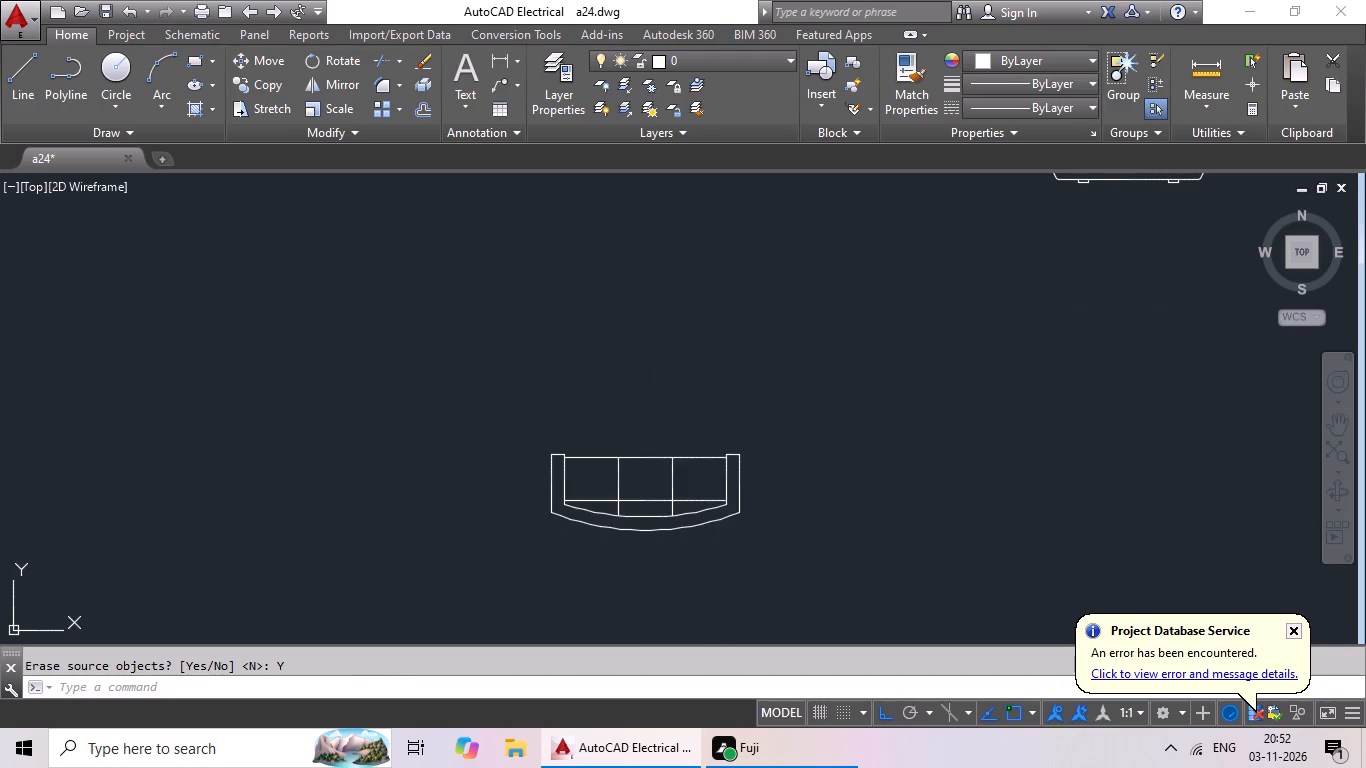
pyautogui.moveTo(646, 339); pyautogui.dragTo(803, 478)
pyautogui.hotkey('ctrl', 'c')
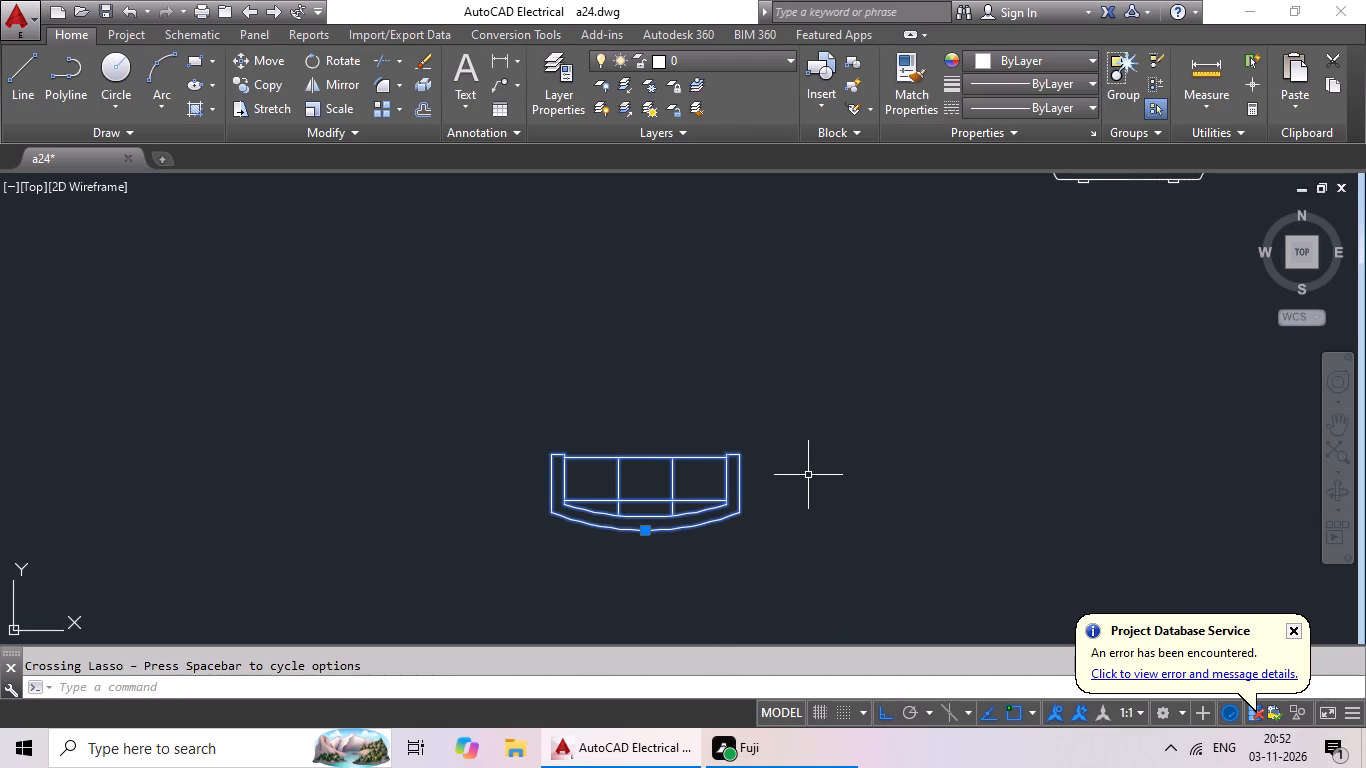
pyautogui.hotkey('ctrl', 'v')
pyautogui.keyDown('ctrl'); pyautogui.scroll(-2, 281, 586); pyautogui.keyUp('ctrl')
pyautogui.moveTo(281, 586); pyautogui.dragTo(749, 450, button='middle')
pyautogui.scroll(-1, 335, 462)
pyautogui.moveTo(321, 472); pyautogui.dragTo(819, 420, button='middle')
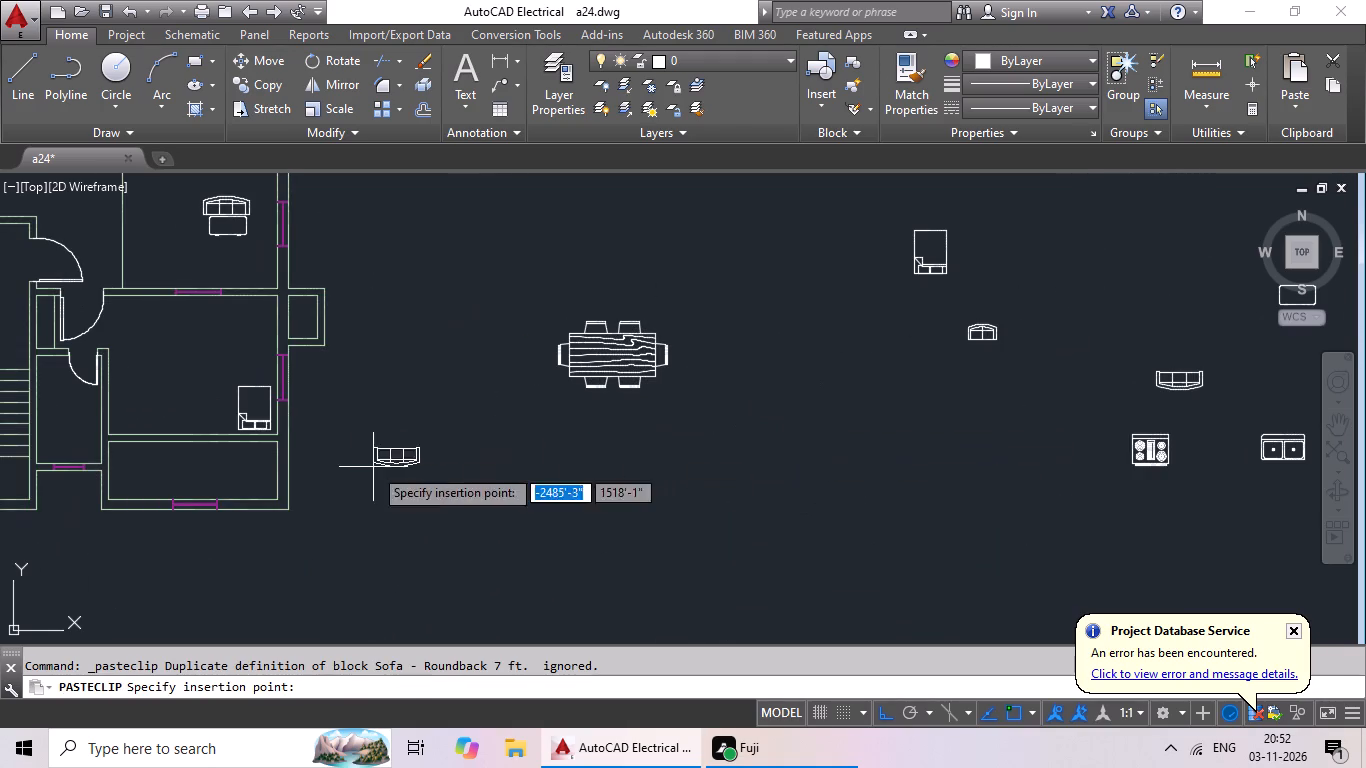
pyautogui.moveTo(245, 311); pyautogui.dragTo(283, 405, button='middle')
pyautogui.scroll(4, 248, 346)
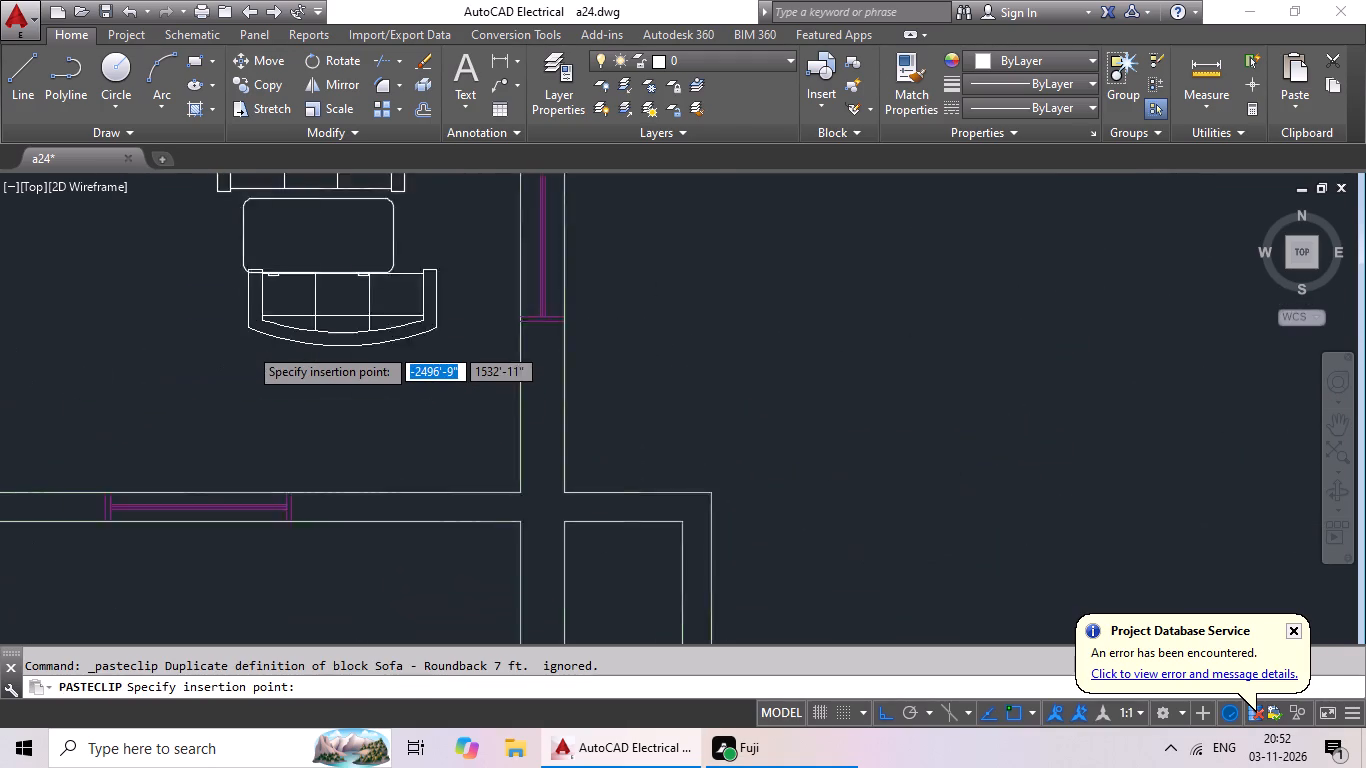
pyautogui.scroll(-1, 238, 362)
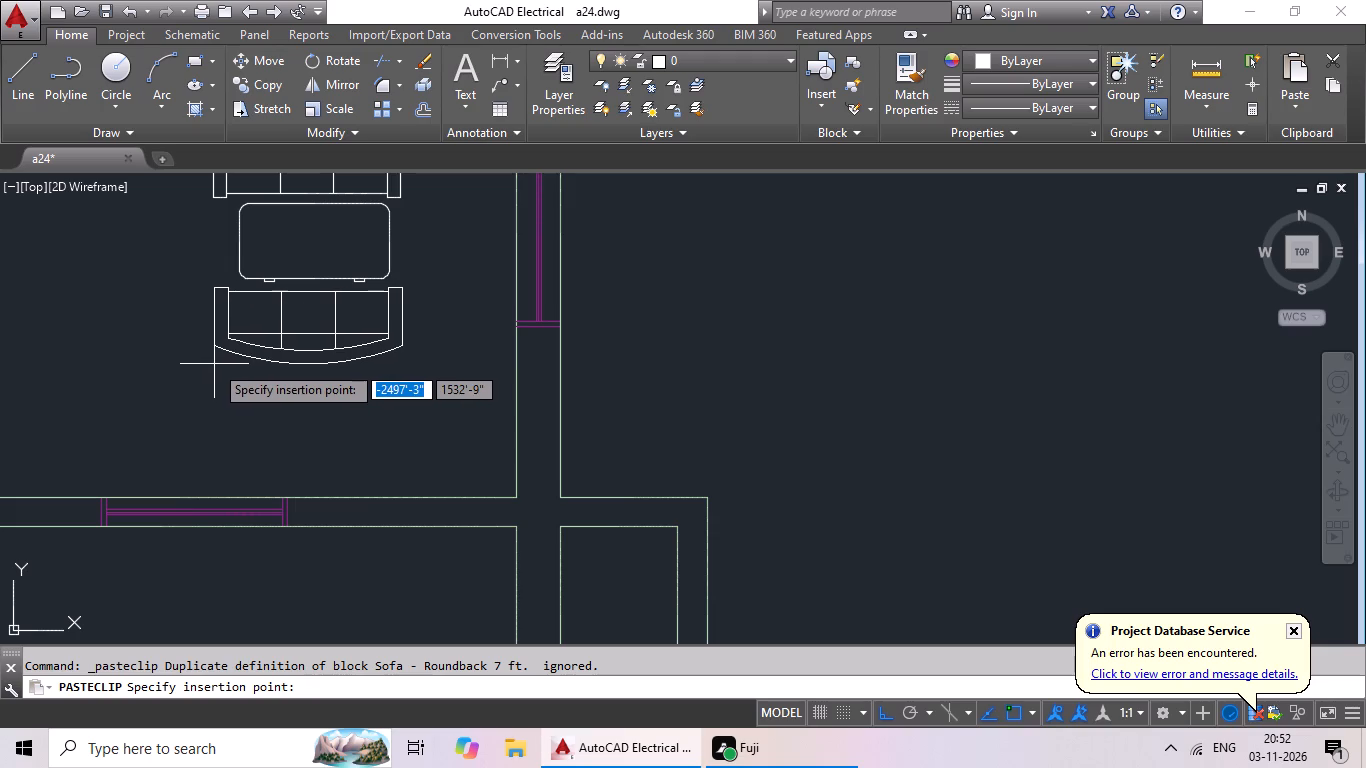
pyautogui.click(214, 364)
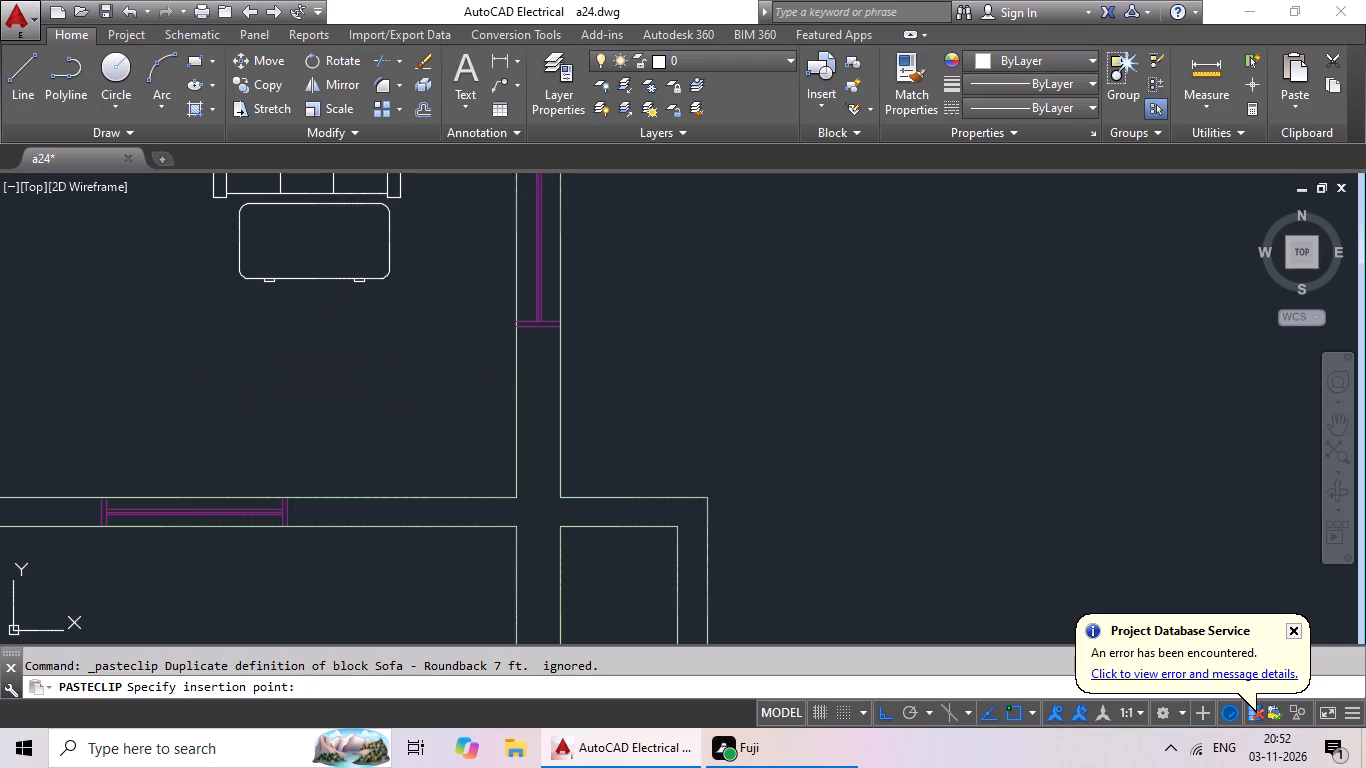
# Rotate the two-seat sofa outside the plan 90° clockwise around its upper-right corner so its back faces east.
pyautogui.scroll(-2, 327, 349)
pyautogui.moveTo(676, 348); pyautogui.dragTo(655, 288, button='middle')
pyautogui.scroll(-2, 670, 289)
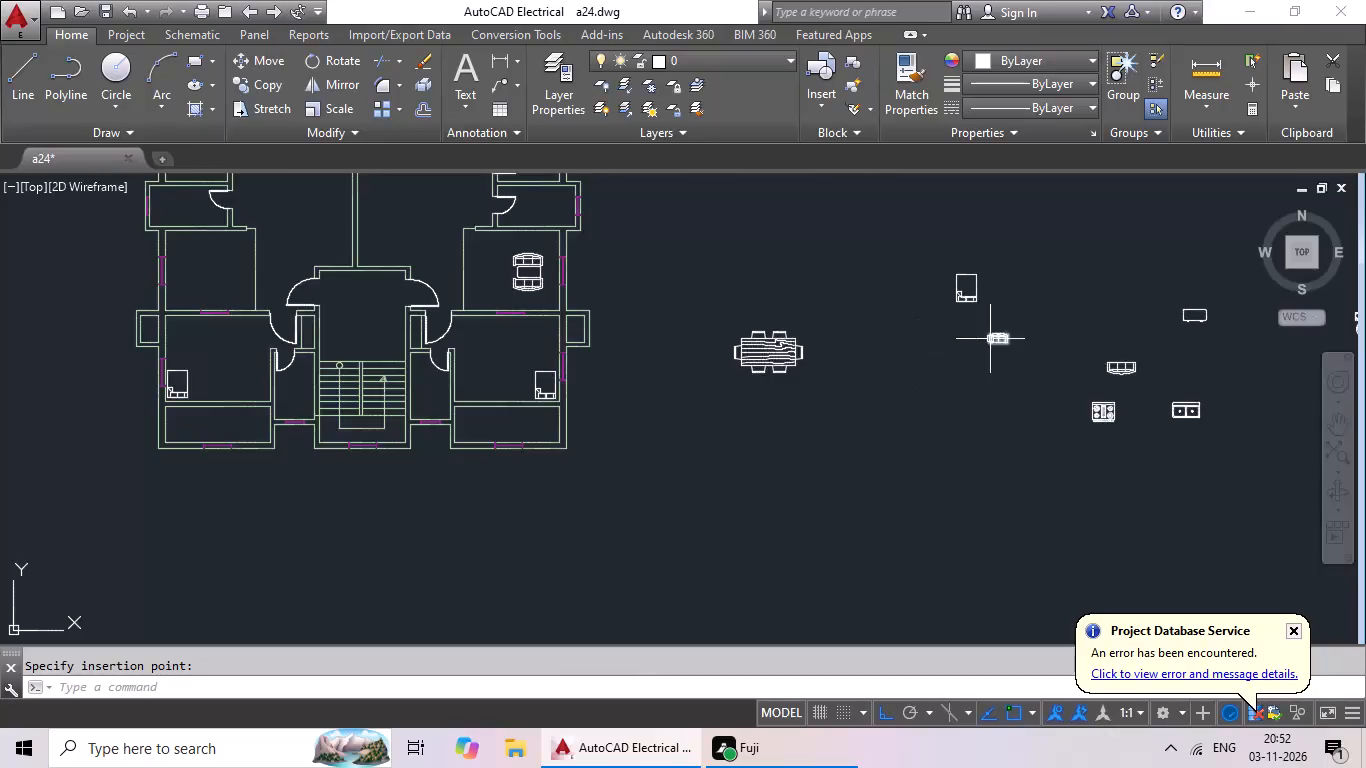
pyautogui.scroll(3, 1011, 338)
pyautogui.click(996, 325)
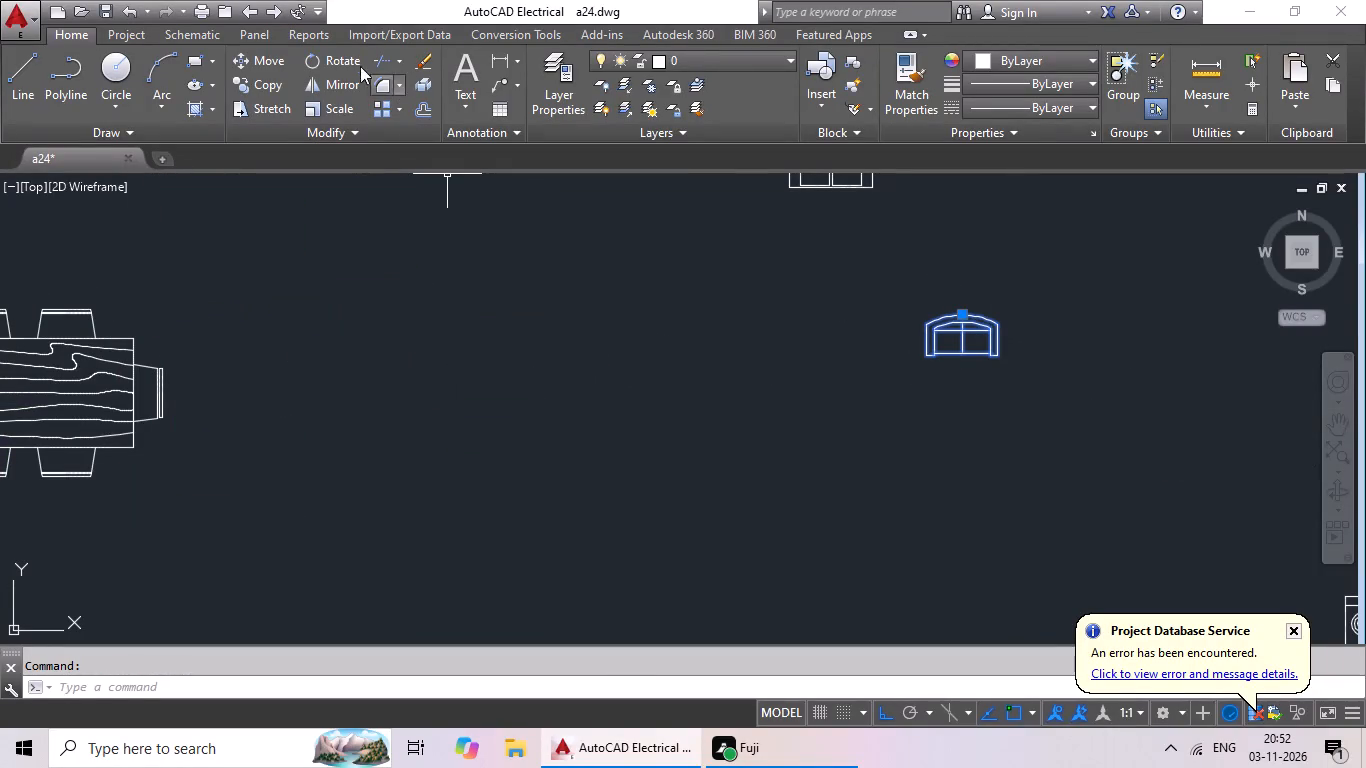
pyautogui.click(318, 60)
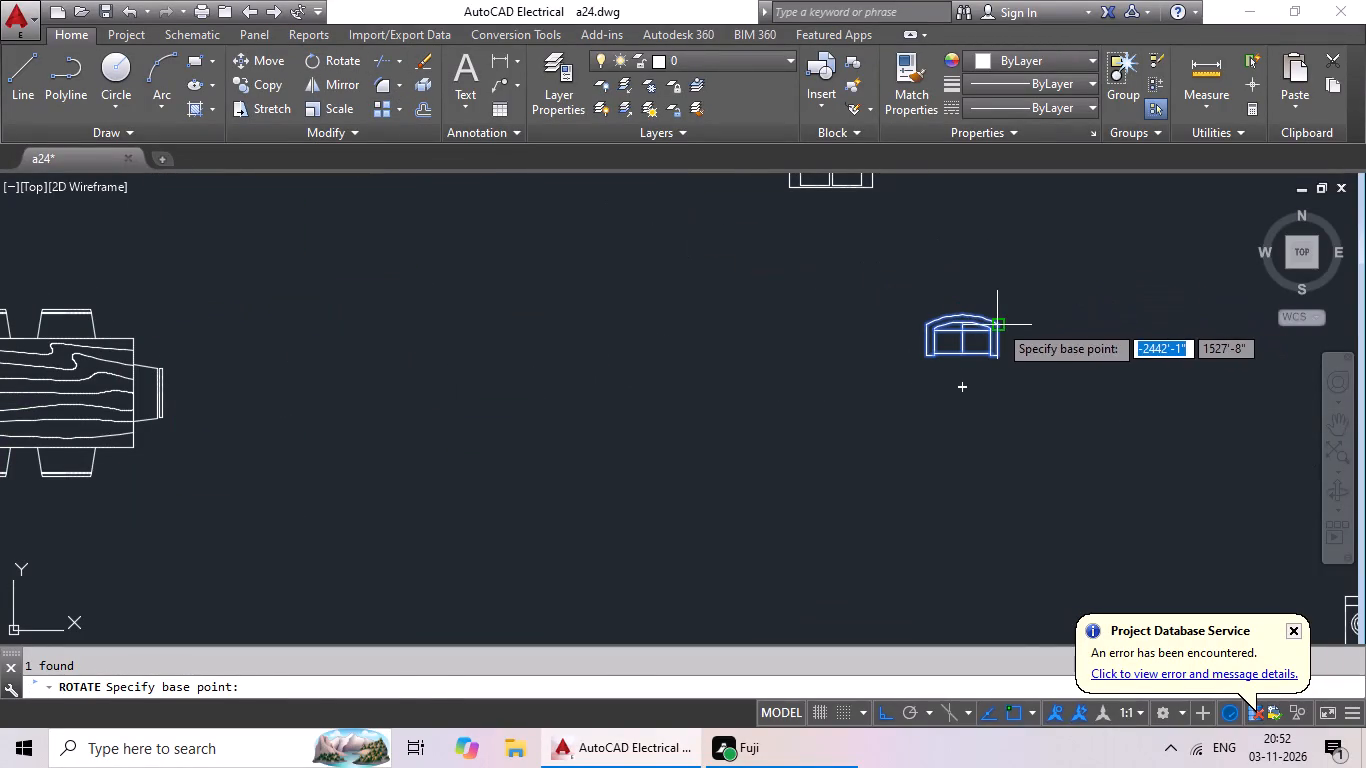
pyautogui.click(994, 328)
pyautogui.click(983, 379)
# Copy the rotated two-seat sofa into the room and paste it just east of the desk block, with its seat facing the desk.
pyautogui.moveTo(1051, 255); pyautogui.dragTo(843, 312)
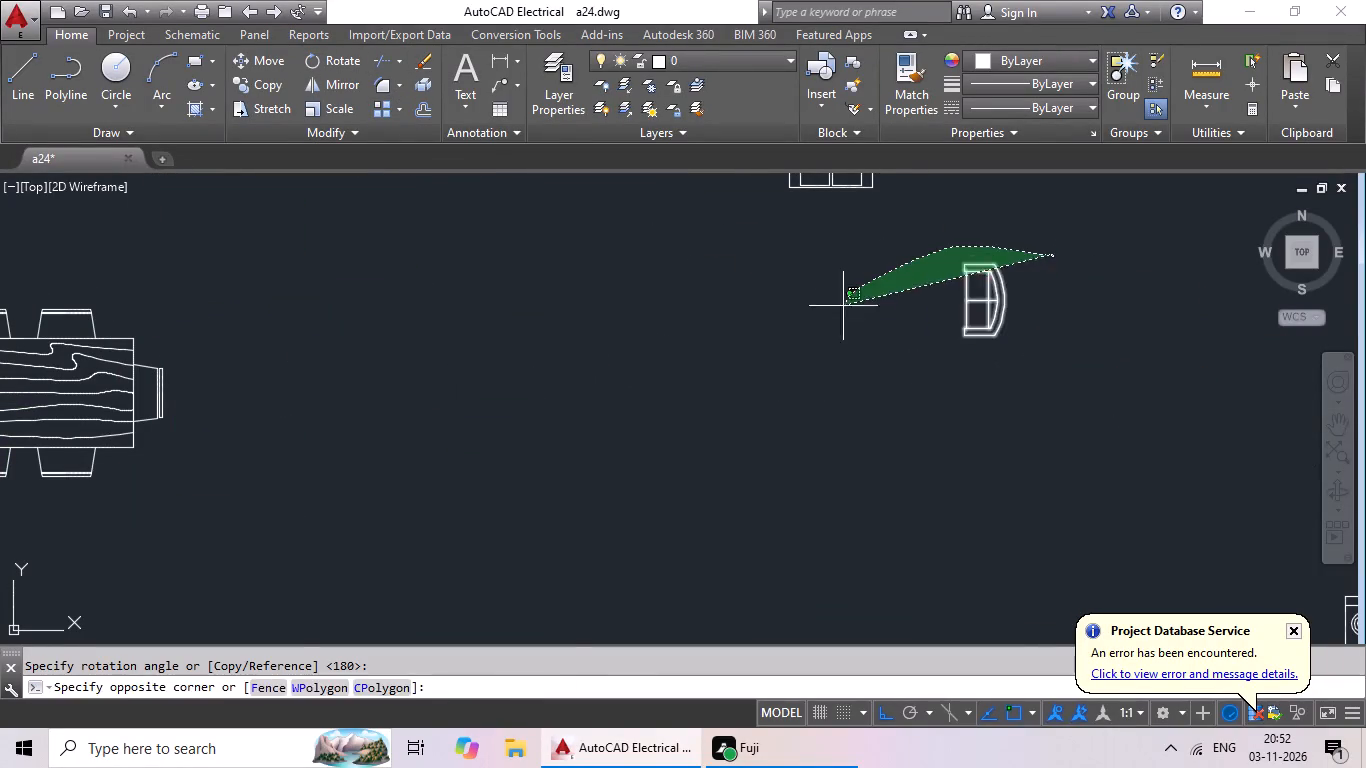
pyautogui.moveTo(843, 312); pyautogui.dragTo(1000, 375)
pyautogui.hotkey('ctrl', 'c')
pyautogui.hotkey('ctrl', 'v')
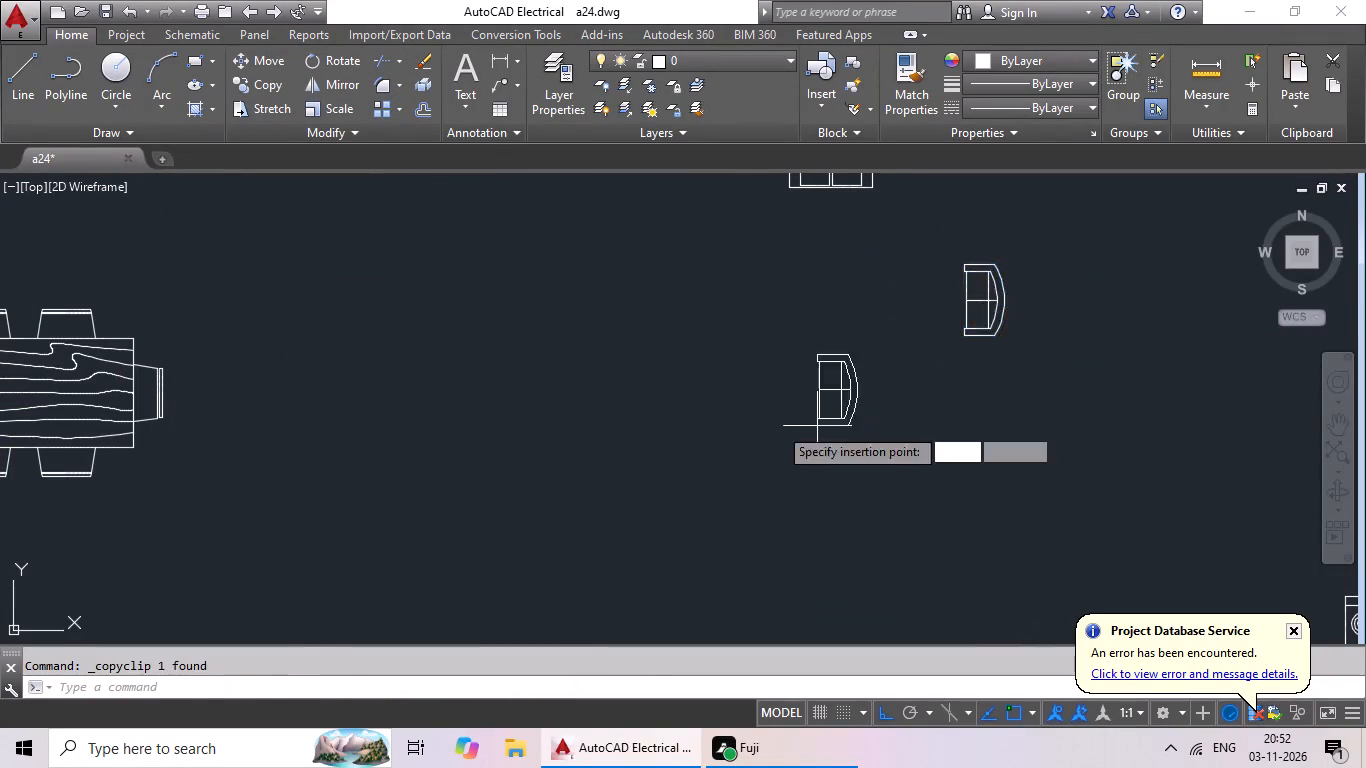
pyautogui.keyDown('ctrl'); pyautogui.scroll(-2, 599, 426); pyautogui.keyUp('ctrl')
pyautogui.moveTo(599, 426); pyautogui.dragTo(1136, 530, button='middle')
pyautogui.scroll(3, 563, 380)
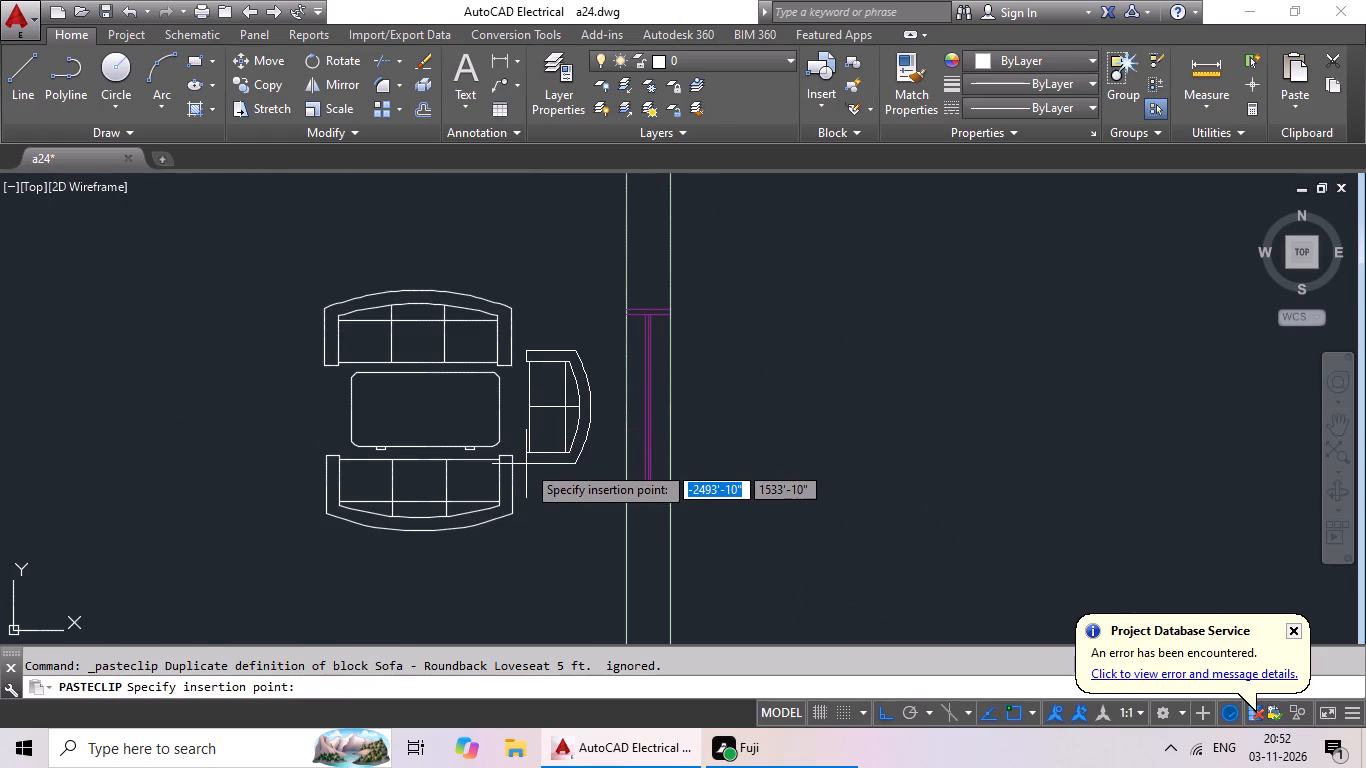
pyautogui.click(526, 464)
# Mirror the two-seat sofa outside the plan across a vertical line west of it, erasing the source so its back faces west.
pyautogui.scroll(-1, 936, 364)
pyautogui.moveTo(1056, 367); pyautogui.dragTo(839, 369, button='middle')
pyautogui.scroll(-2, 914, 377)
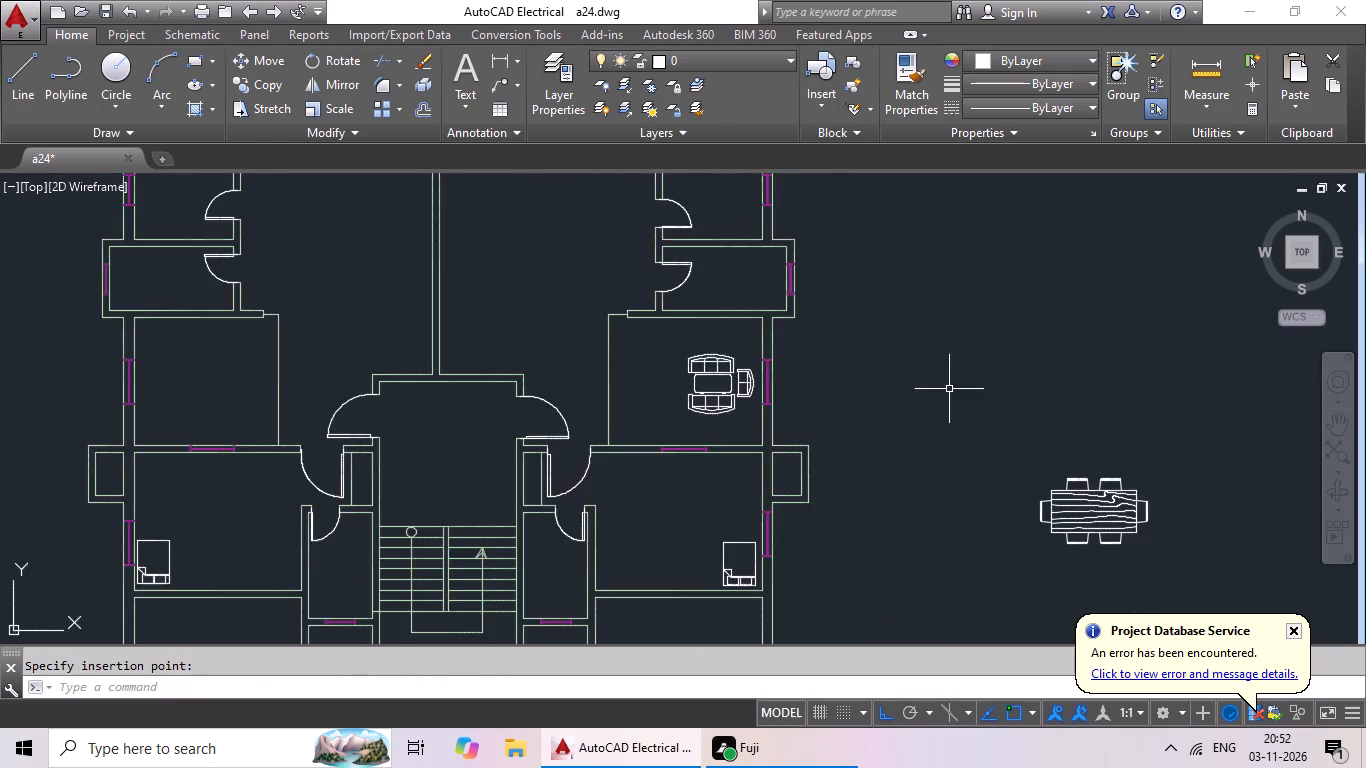
pyautogui.moveTo(1007, 395); pyautogui.dragTo(913, 384, button='middle')
pyautogui.moveTo(1044, 383); pyautogui.dragTo(816, 425, button='middle')
pyautogui.moveTo(900, 416); pyautogui.dragTo(670, 402, button='middle')
pyautogui.moveTo(916, 391); pyautogui.dragTo(716, 339, button='middle')
pyautogui.scroll(2, 761, 423)
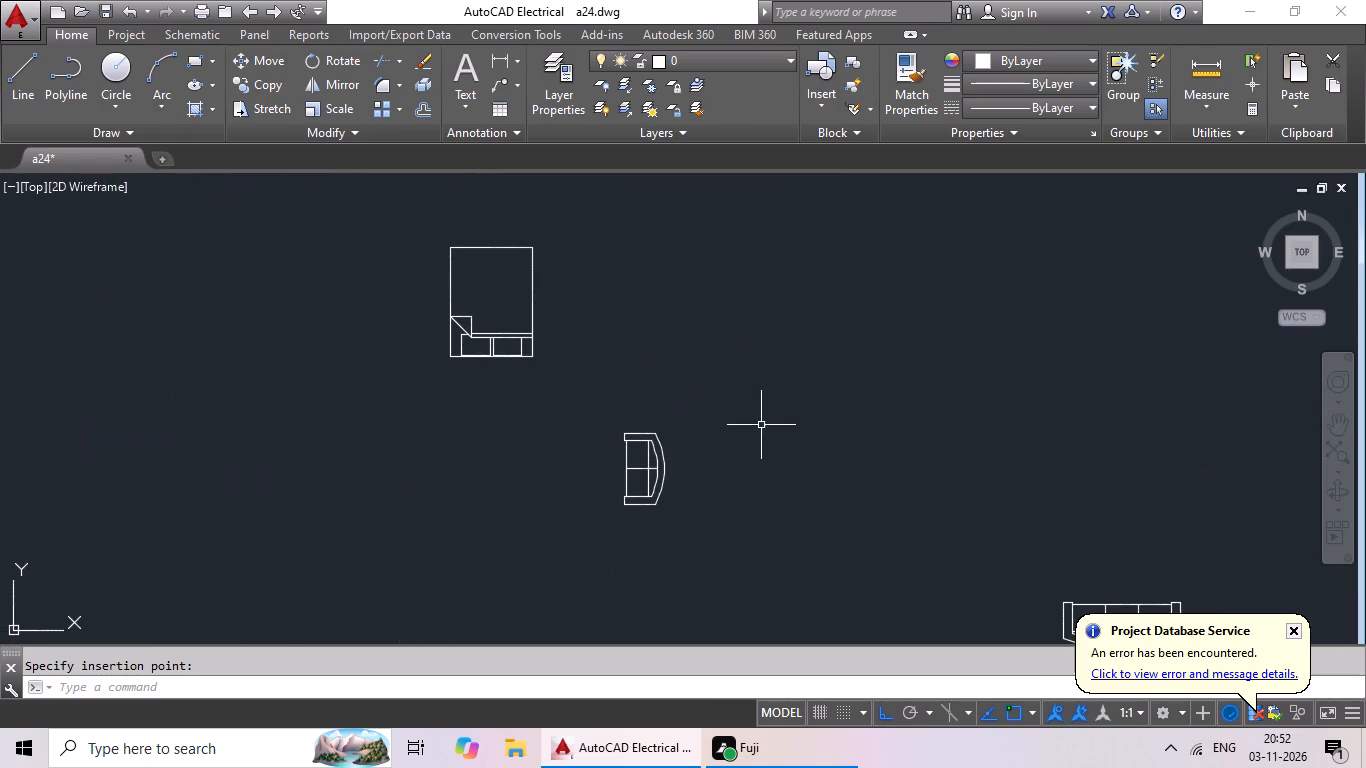
pyautogui.moveTo(747, 417); pyautogui.dragTo(728, 515)
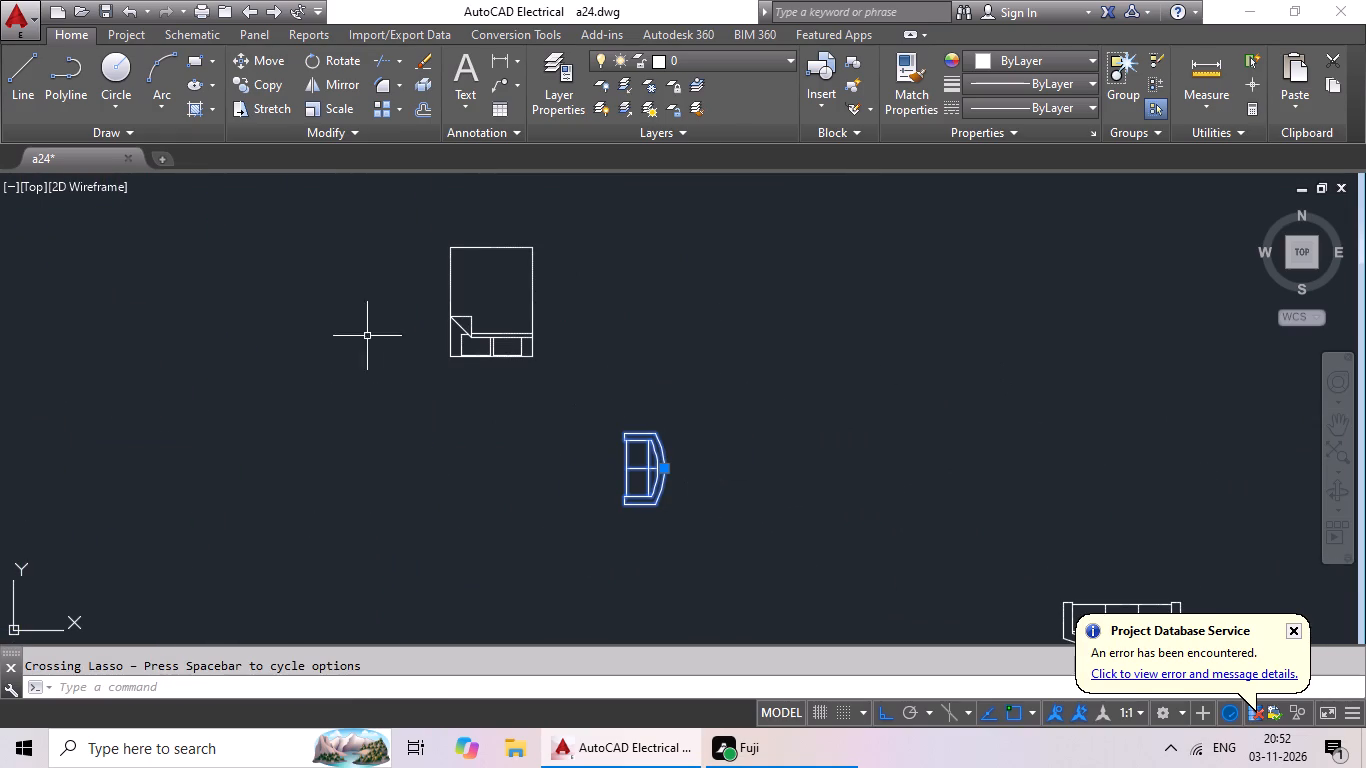
pyautogui.click(331, 81)
pyautogui.click(492, 516)
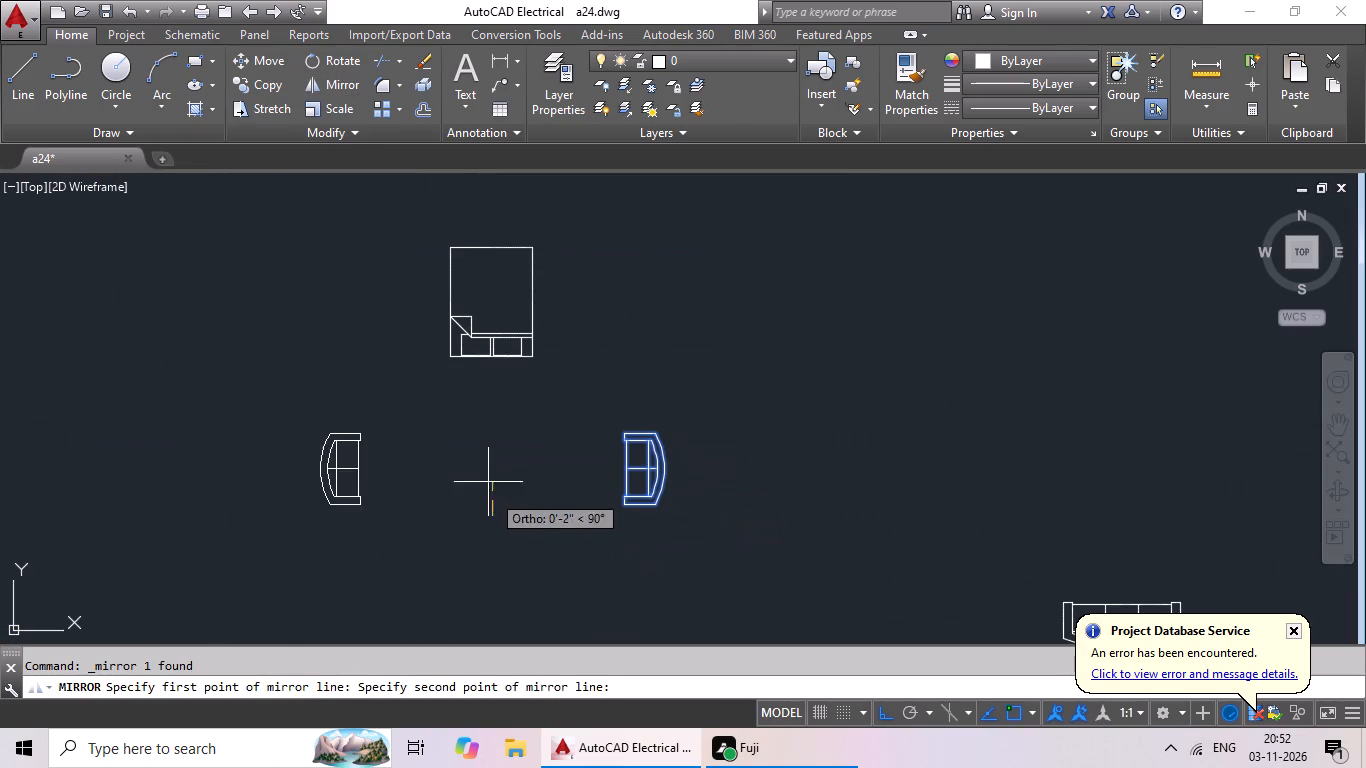
pyautogui.click(486, 376)
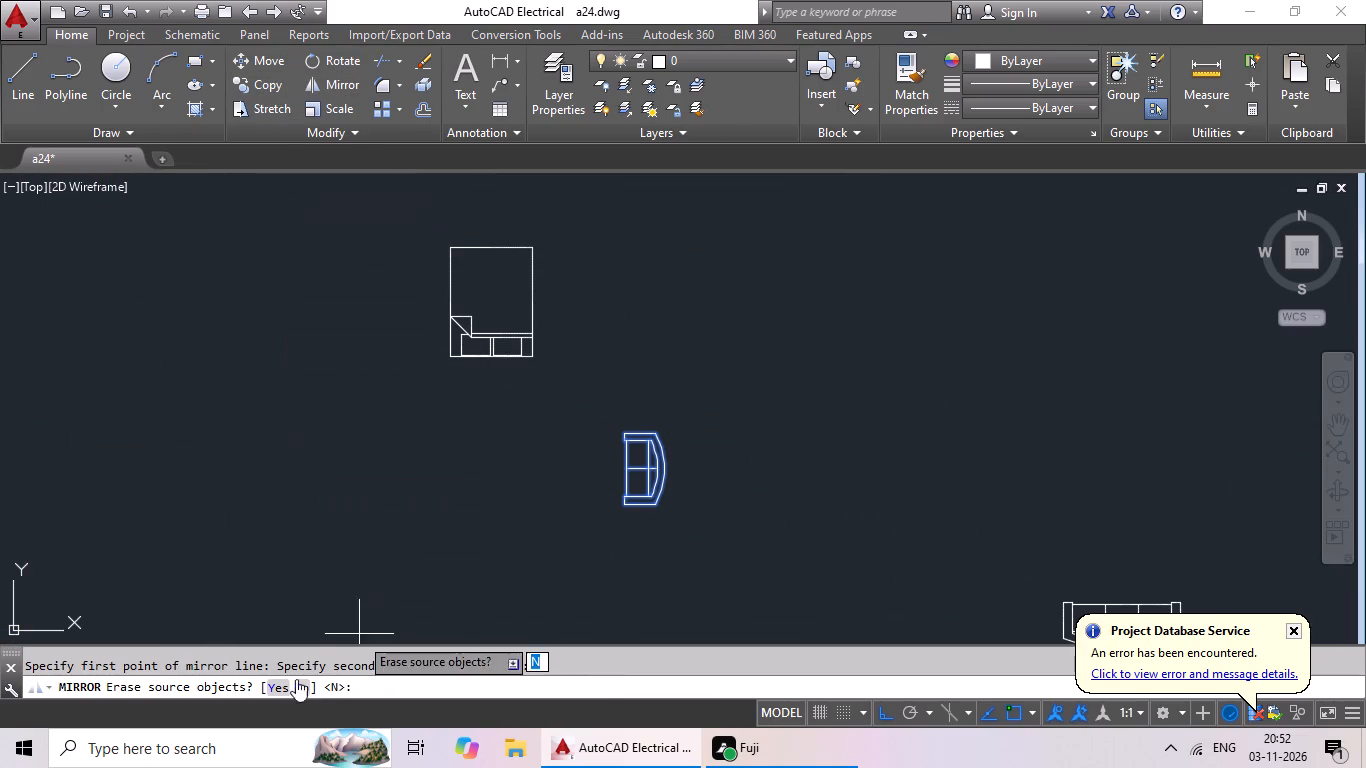
pyautogui.click(273, 684)
# Copy the mirrored two-seat sofa into the room and paste it just west of the desk block, with its seat facing the desk.
pyautogui.moveTo(392, 324); pyautogui.dragTo(342, 604)
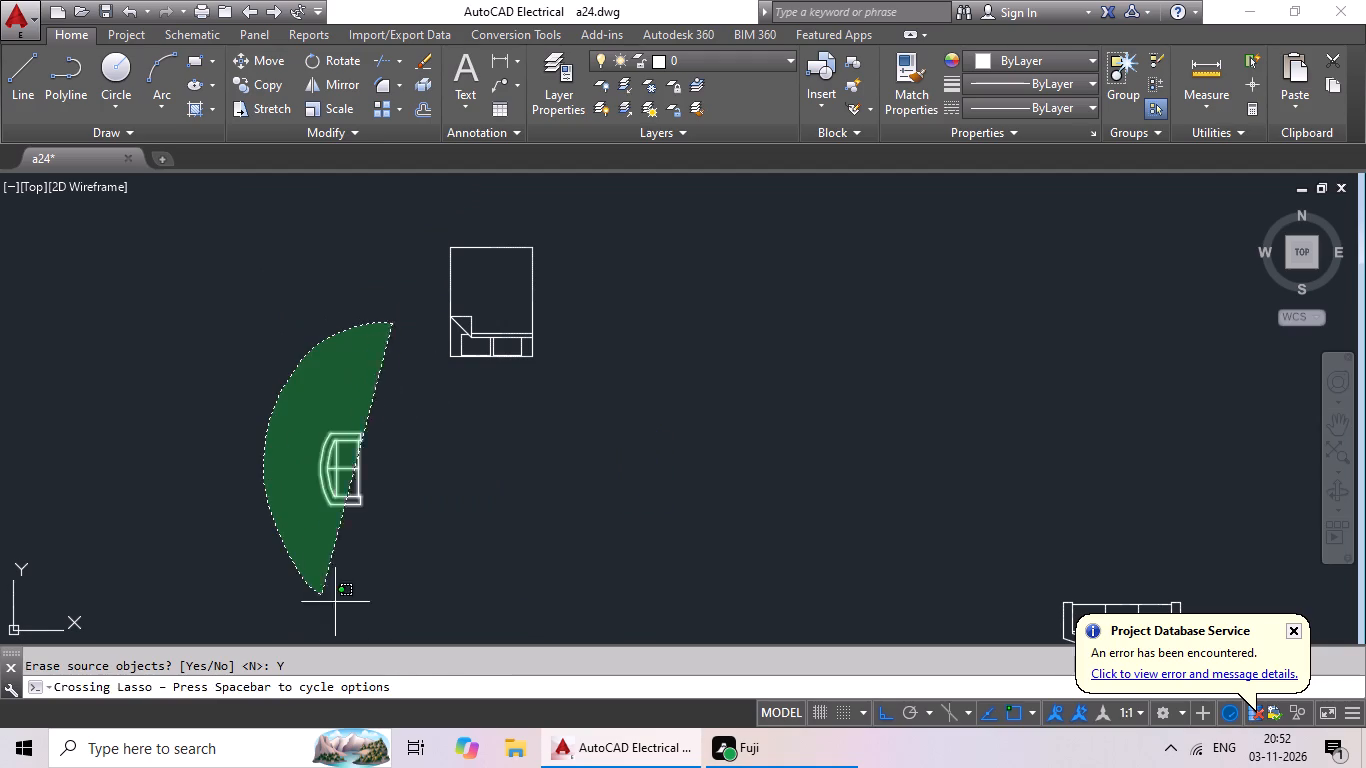
pyautogui.moveTo(342, 604); pyautogui.dragTo(417, 576)
pyautogui.hotkey('ctrl', 'c')
pyautogui.hotkey('ctrl', 'v')
pyautogui.keyDown('ctrl'); pyautogui.scroll(-2, 357, 597); pyautogui.keyUp('ctrl')
pyautogui.moveTo(346, 598); pyautogui.dragTo(924, 492, button='middle')
pyautogui.scroll(3, 225, 361)
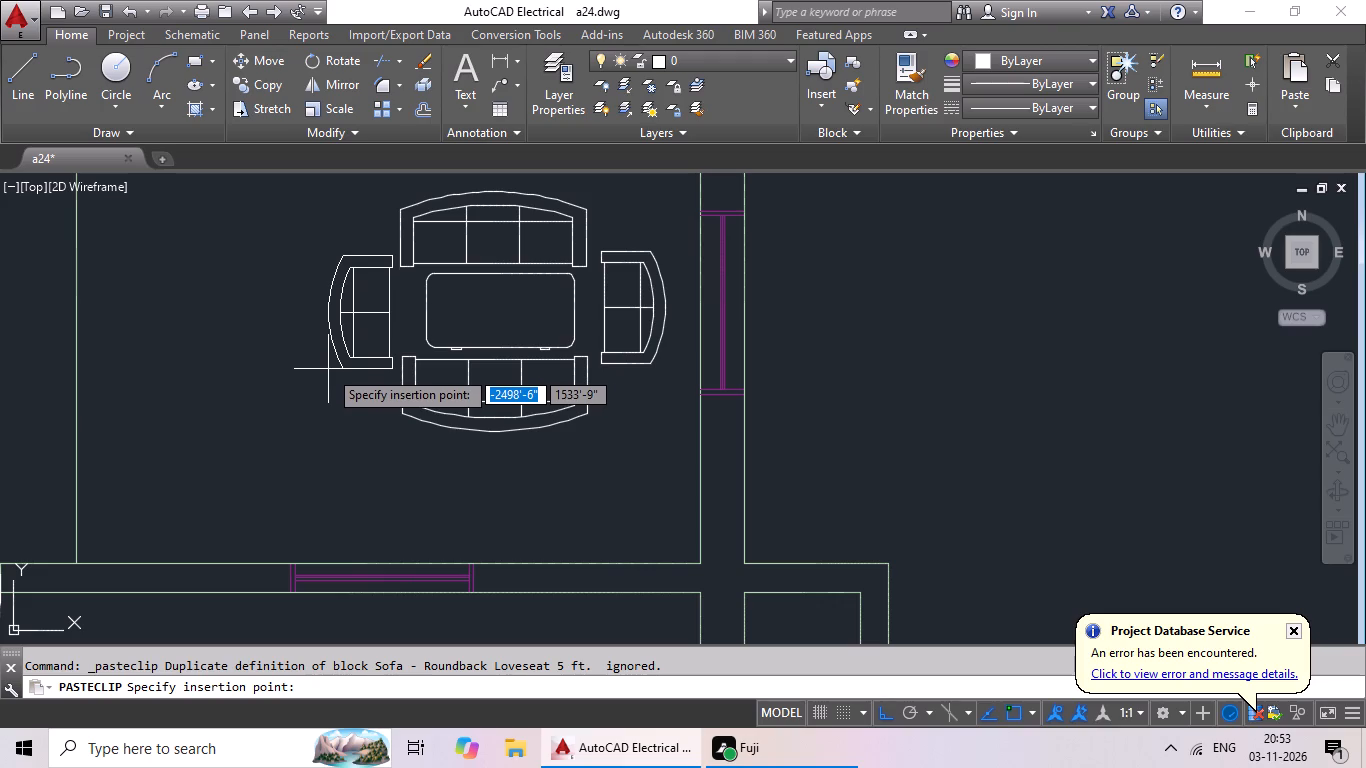
pyautogui.click(328, 369)
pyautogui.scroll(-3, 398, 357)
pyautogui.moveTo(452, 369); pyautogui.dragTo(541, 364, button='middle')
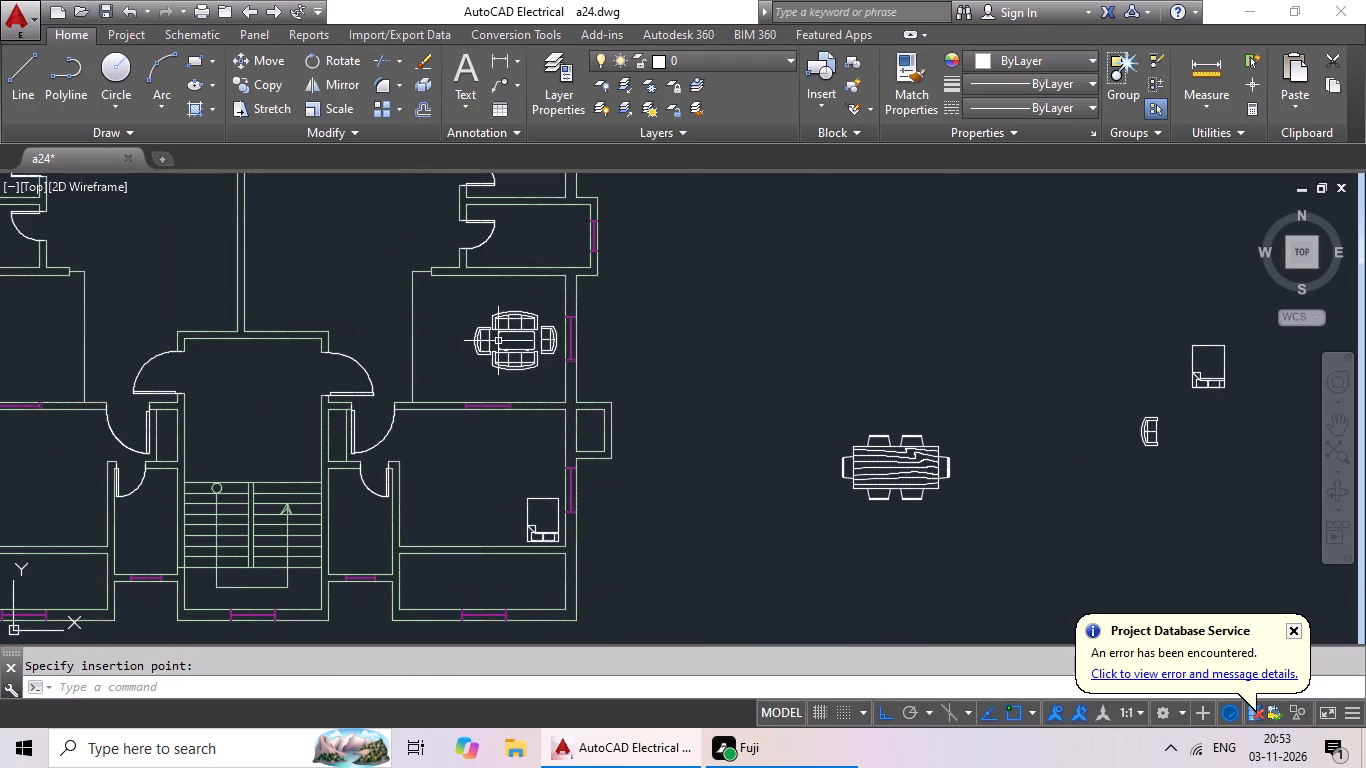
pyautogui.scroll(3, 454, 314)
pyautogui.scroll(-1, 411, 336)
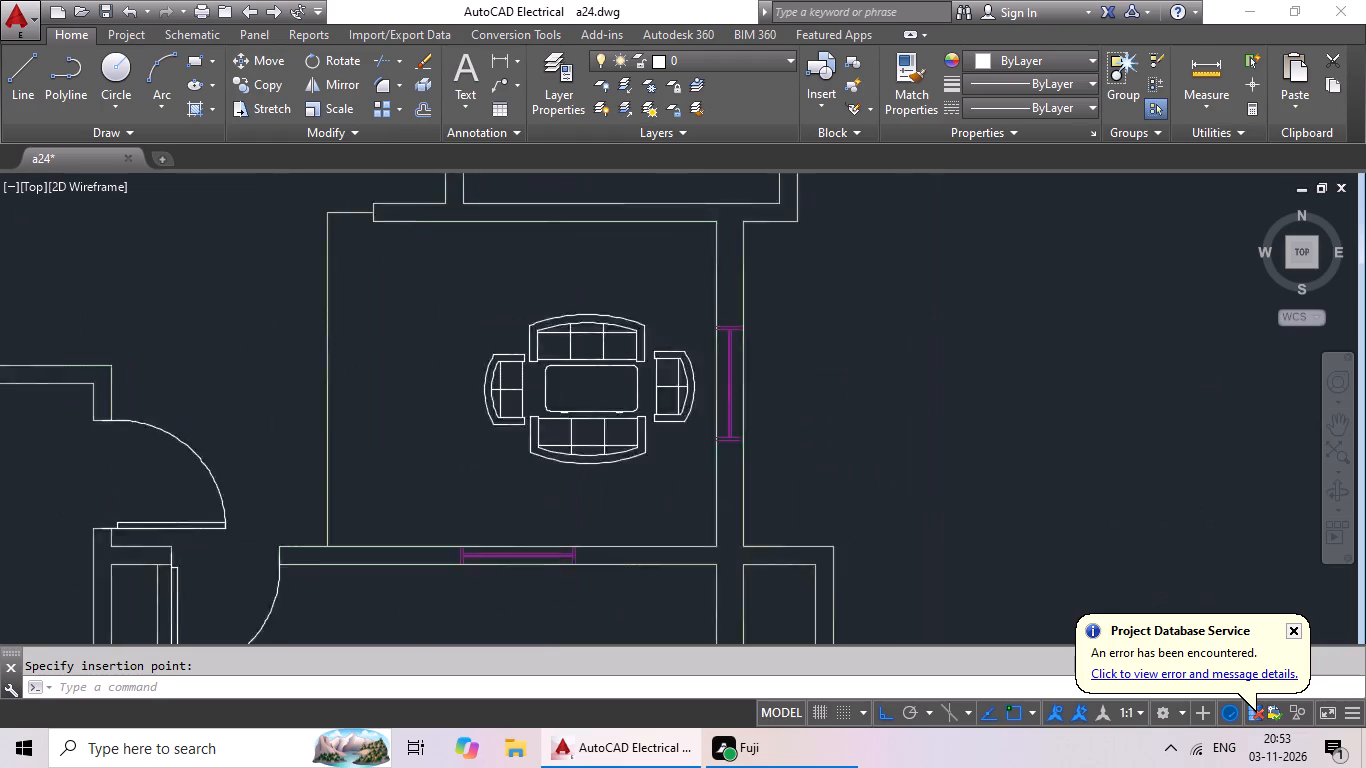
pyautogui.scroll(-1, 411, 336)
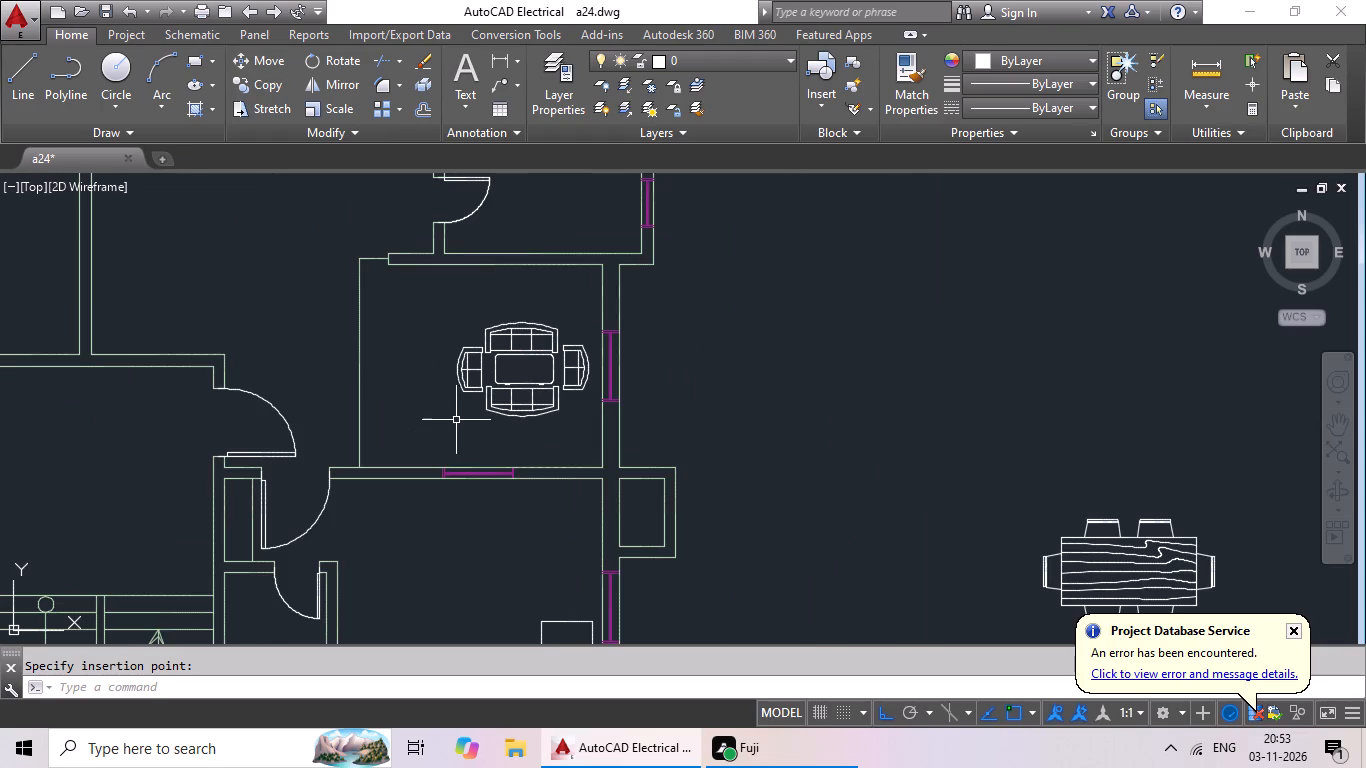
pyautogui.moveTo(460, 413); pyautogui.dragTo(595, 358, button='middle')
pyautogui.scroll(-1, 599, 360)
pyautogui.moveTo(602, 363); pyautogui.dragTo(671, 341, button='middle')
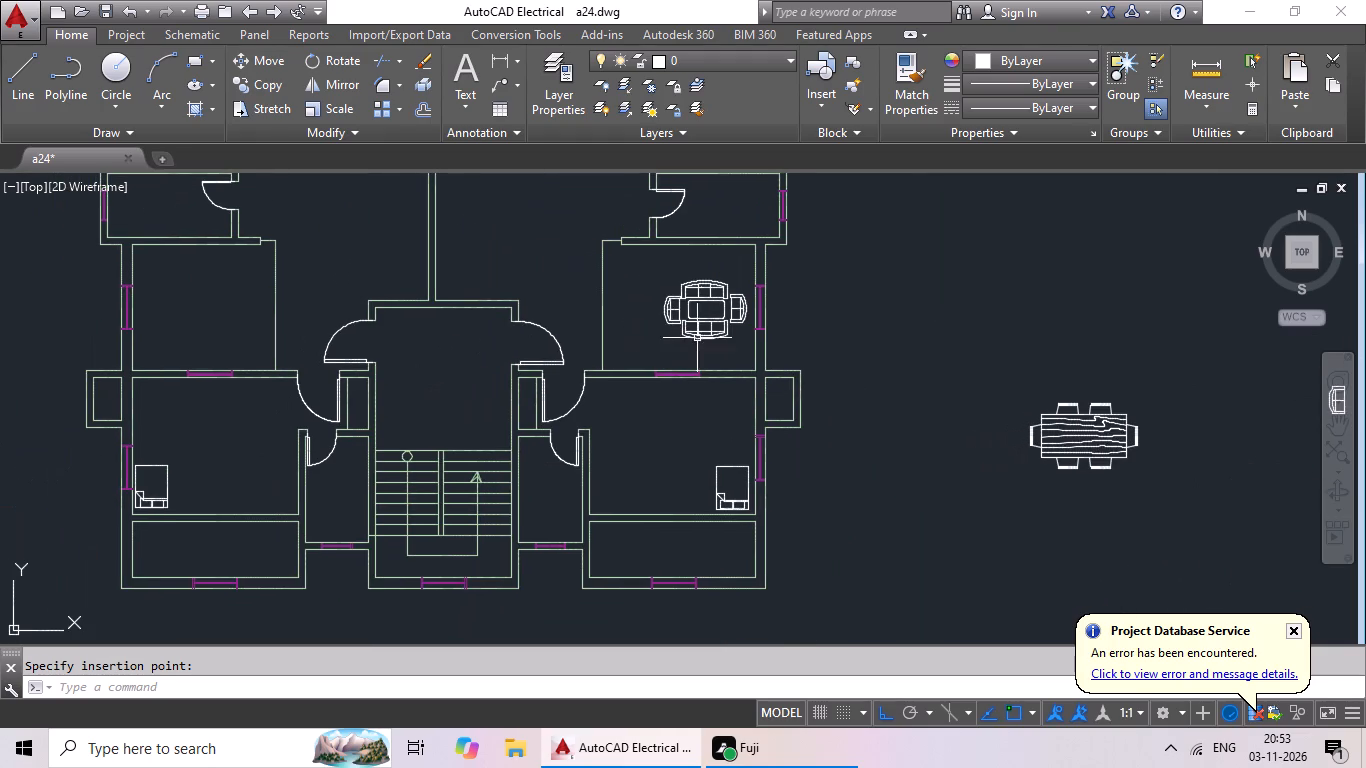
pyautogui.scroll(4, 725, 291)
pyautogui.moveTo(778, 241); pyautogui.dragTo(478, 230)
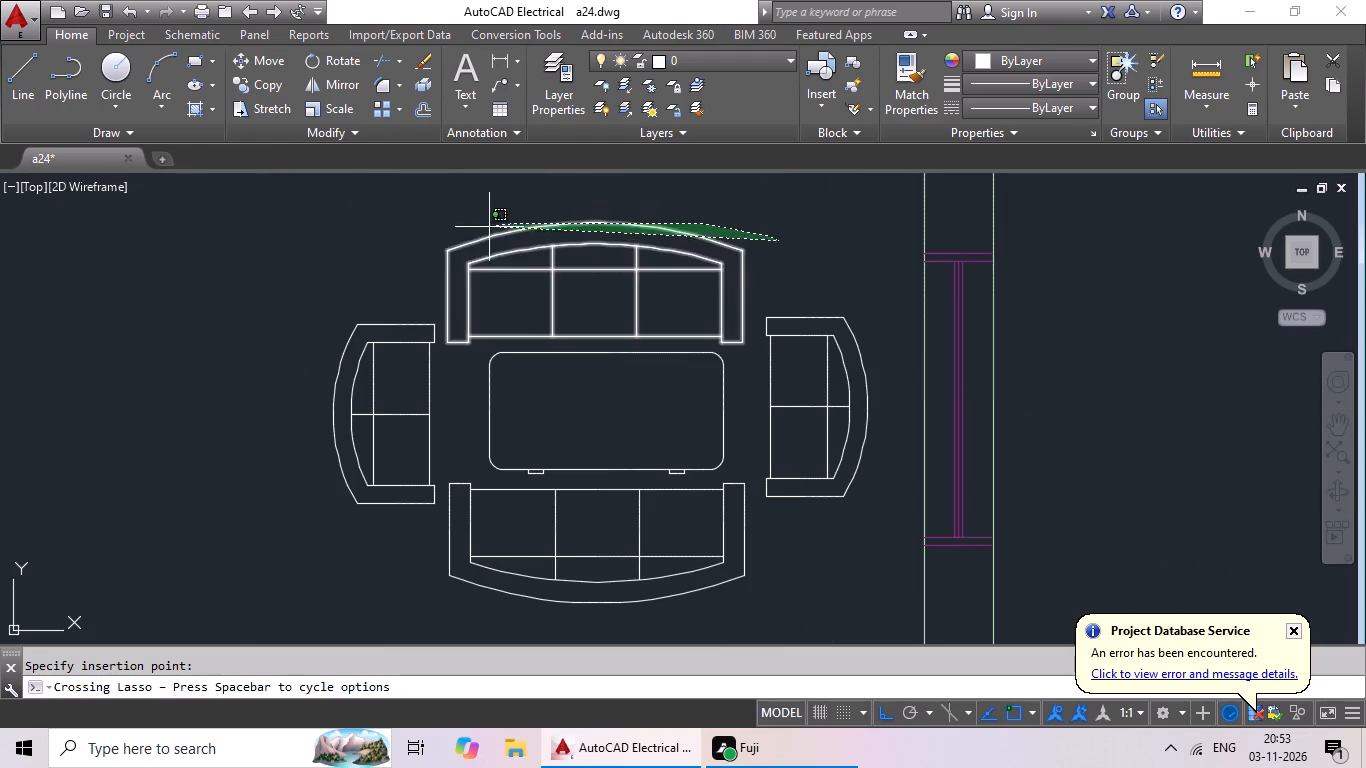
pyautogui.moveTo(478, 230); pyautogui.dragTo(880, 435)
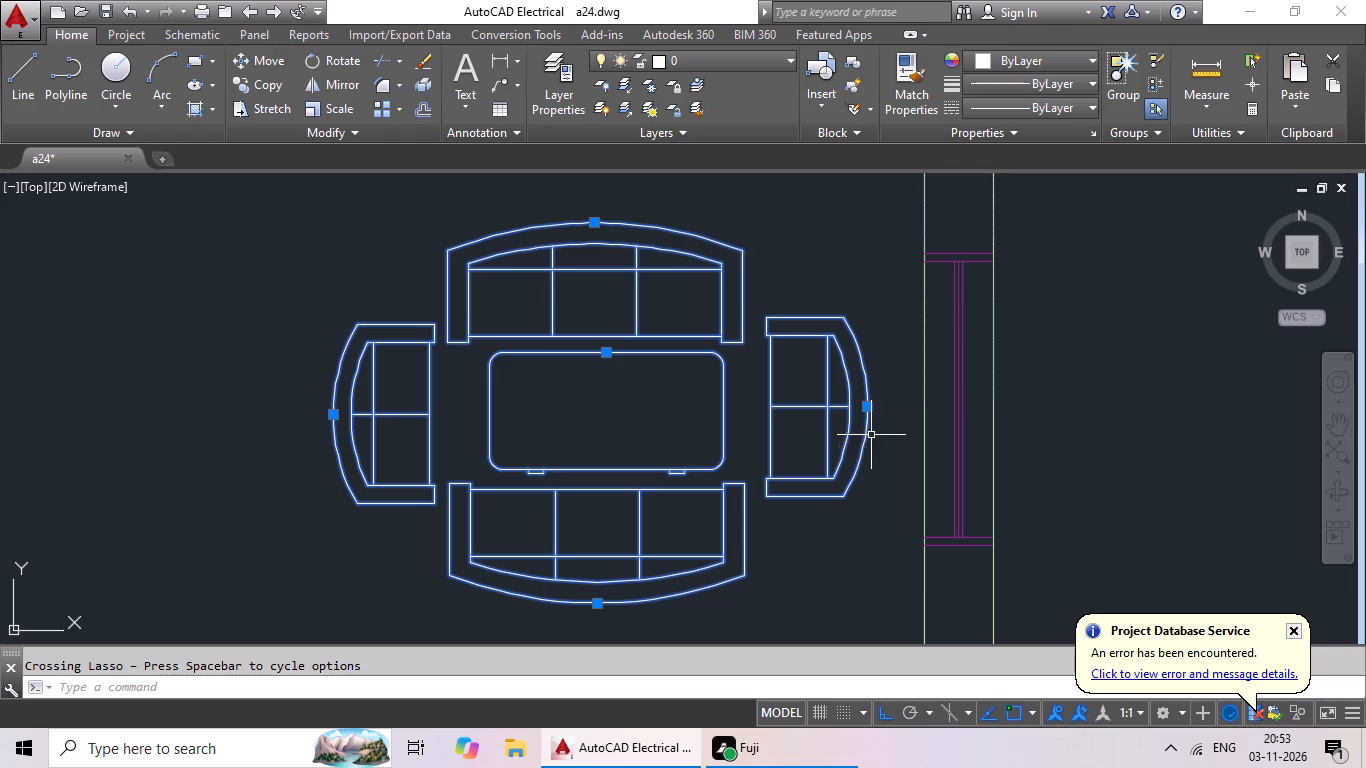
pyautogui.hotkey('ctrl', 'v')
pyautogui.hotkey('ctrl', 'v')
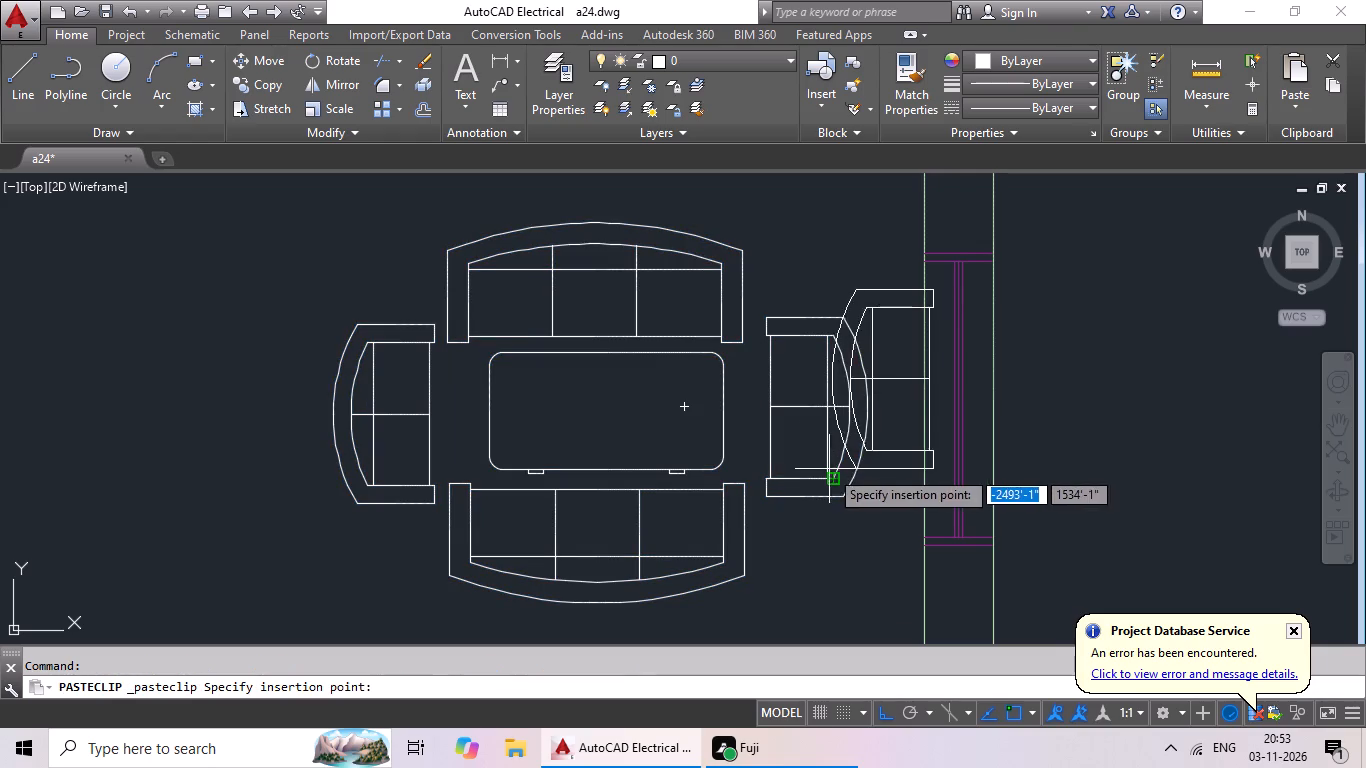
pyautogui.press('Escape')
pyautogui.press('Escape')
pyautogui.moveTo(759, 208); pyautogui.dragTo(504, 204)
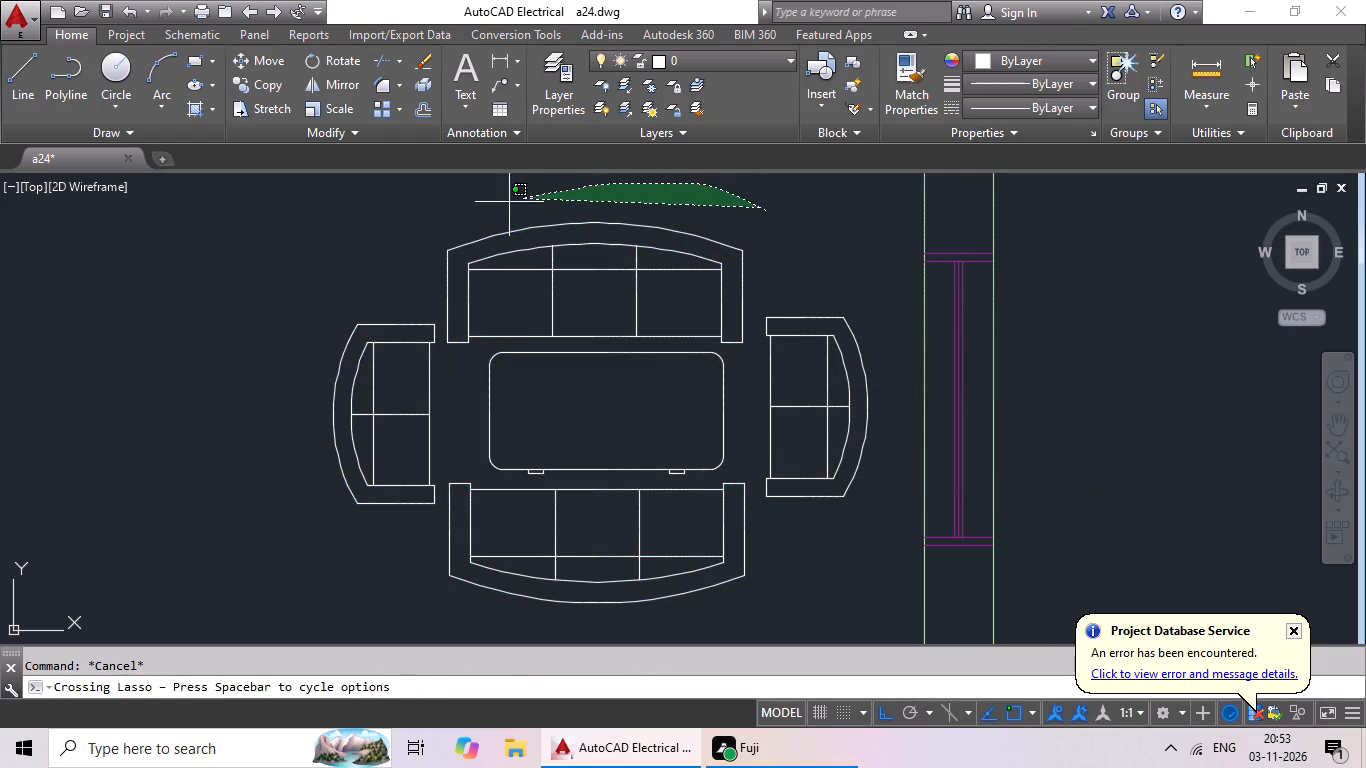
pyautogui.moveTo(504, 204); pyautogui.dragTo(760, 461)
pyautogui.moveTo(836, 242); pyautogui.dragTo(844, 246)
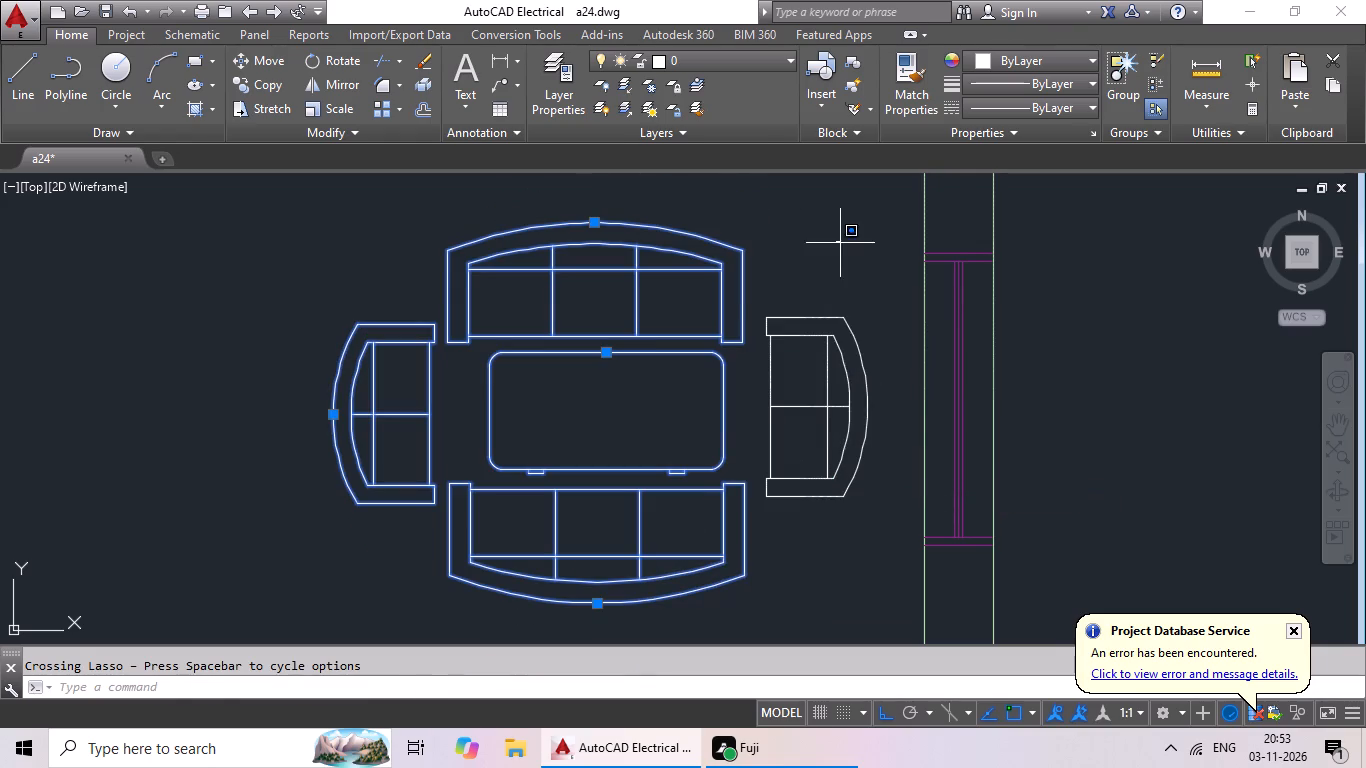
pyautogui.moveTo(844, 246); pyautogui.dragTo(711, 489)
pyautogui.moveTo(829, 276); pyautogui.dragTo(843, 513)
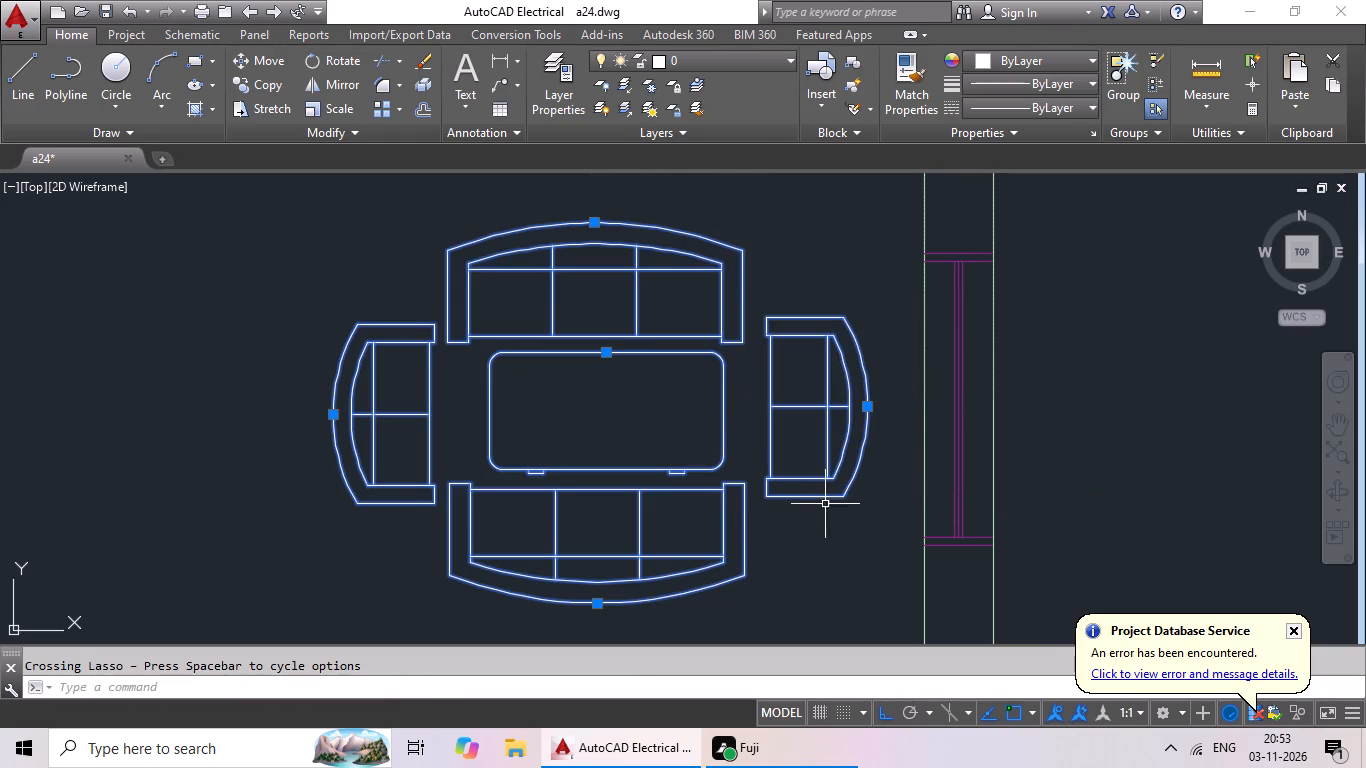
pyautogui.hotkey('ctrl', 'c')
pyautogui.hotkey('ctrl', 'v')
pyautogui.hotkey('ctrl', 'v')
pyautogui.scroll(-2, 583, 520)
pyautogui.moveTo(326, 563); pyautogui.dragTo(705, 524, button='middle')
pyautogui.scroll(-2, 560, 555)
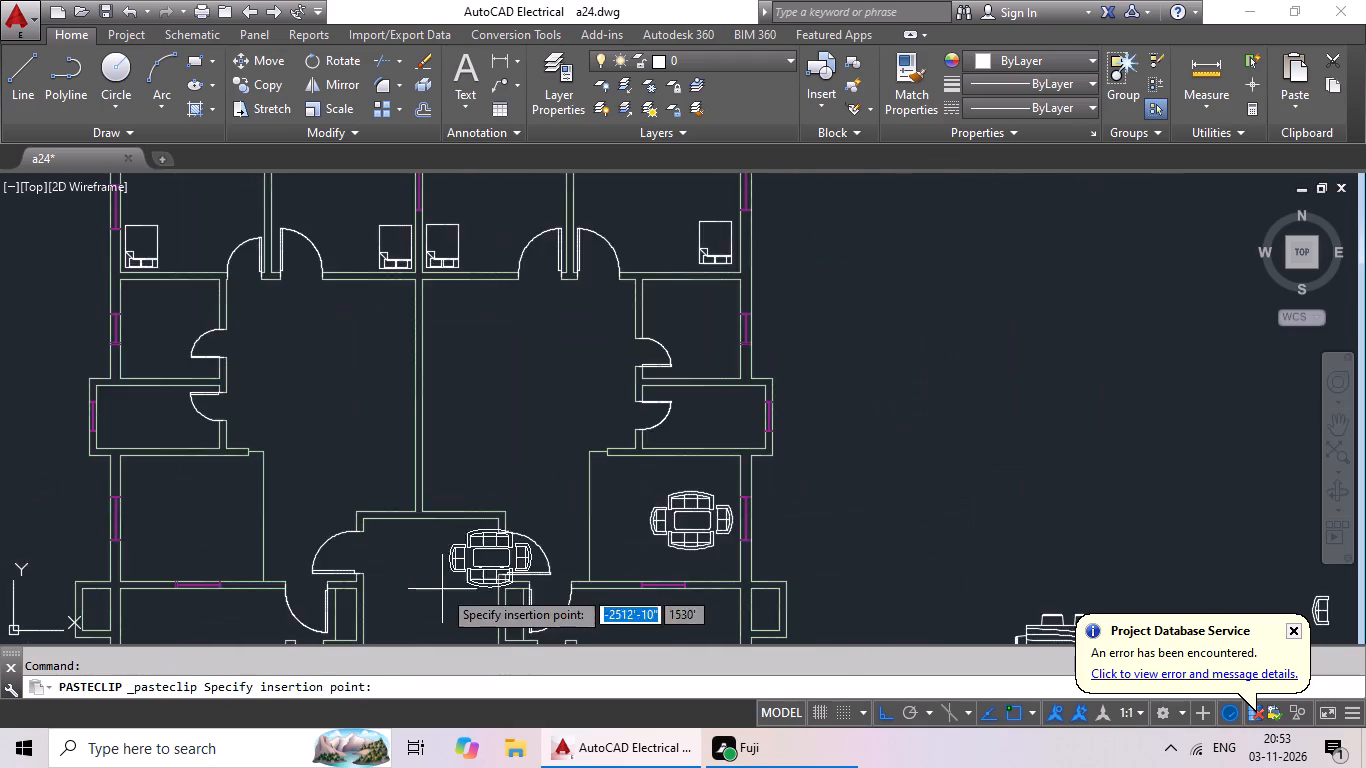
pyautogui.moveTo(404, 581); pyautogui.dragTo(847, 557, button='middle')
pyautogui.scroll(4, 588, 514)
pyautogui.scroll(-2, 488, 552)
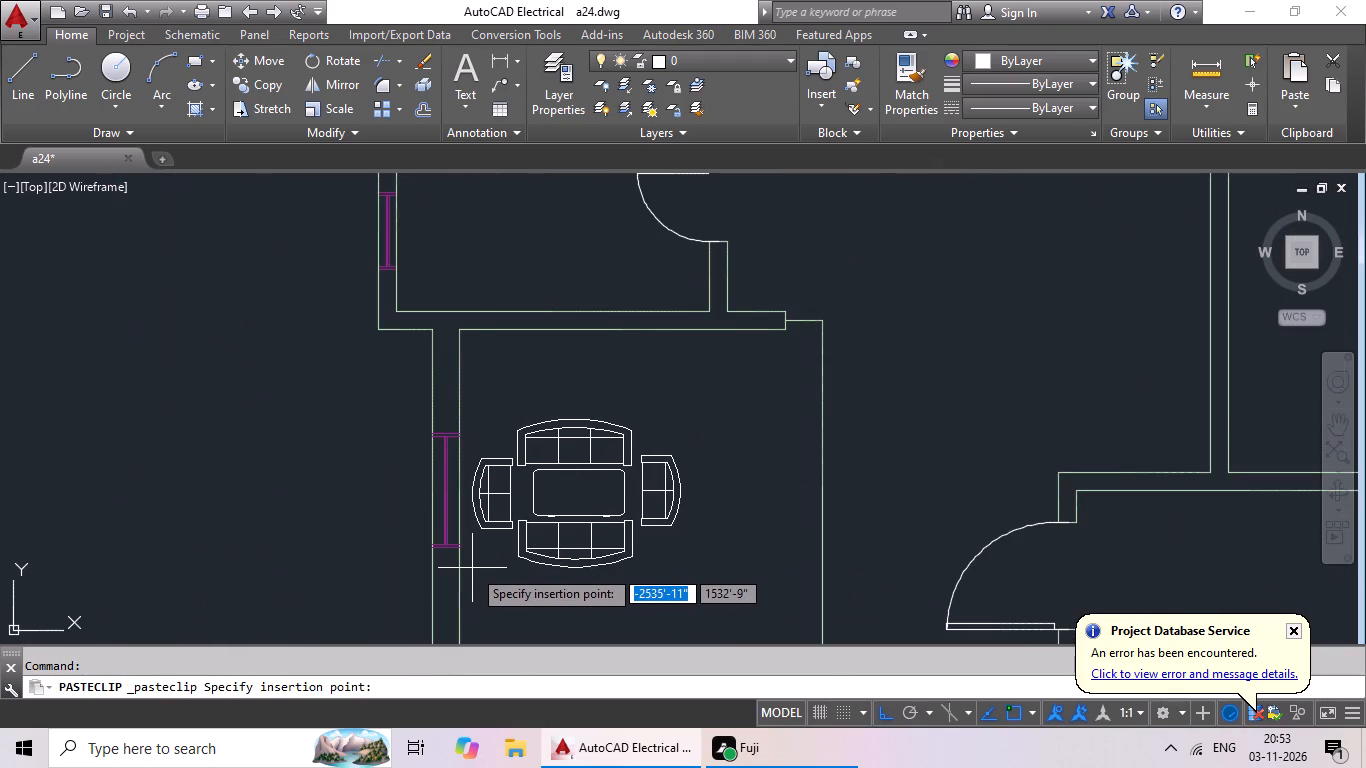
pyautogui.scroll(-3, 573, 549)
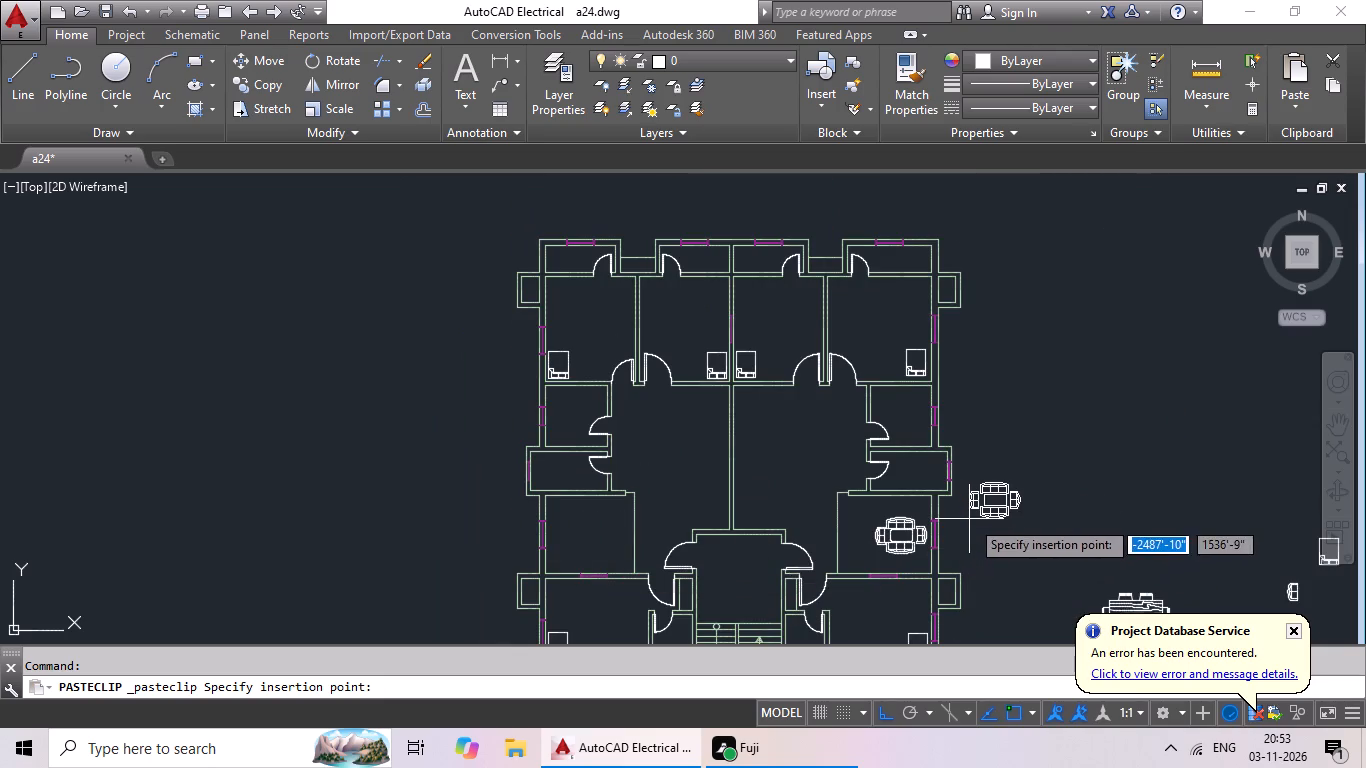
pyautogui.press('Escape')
# Scale the whole seating group by reference across its overall width, from the west sofa's back, to just over half its size.
pyautogui.scroll(3, 915, 583)
pyautogui.moveTo(911, 539); pyautogui.dragTo(684, 579, button='middle')
pyautogui.scroll(2, 647, 424)
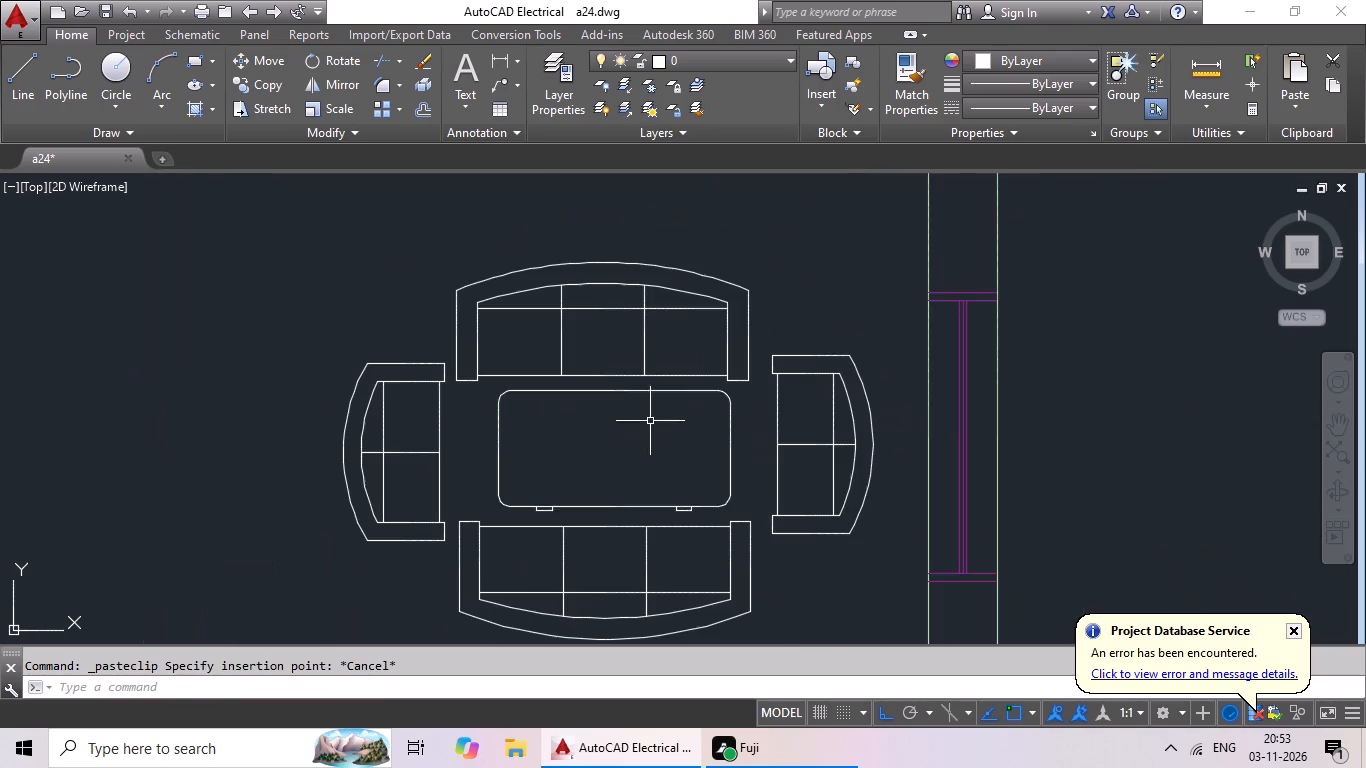
pyautogui.moveTo(764, 272); pyautogui.dragTo(801, 533)
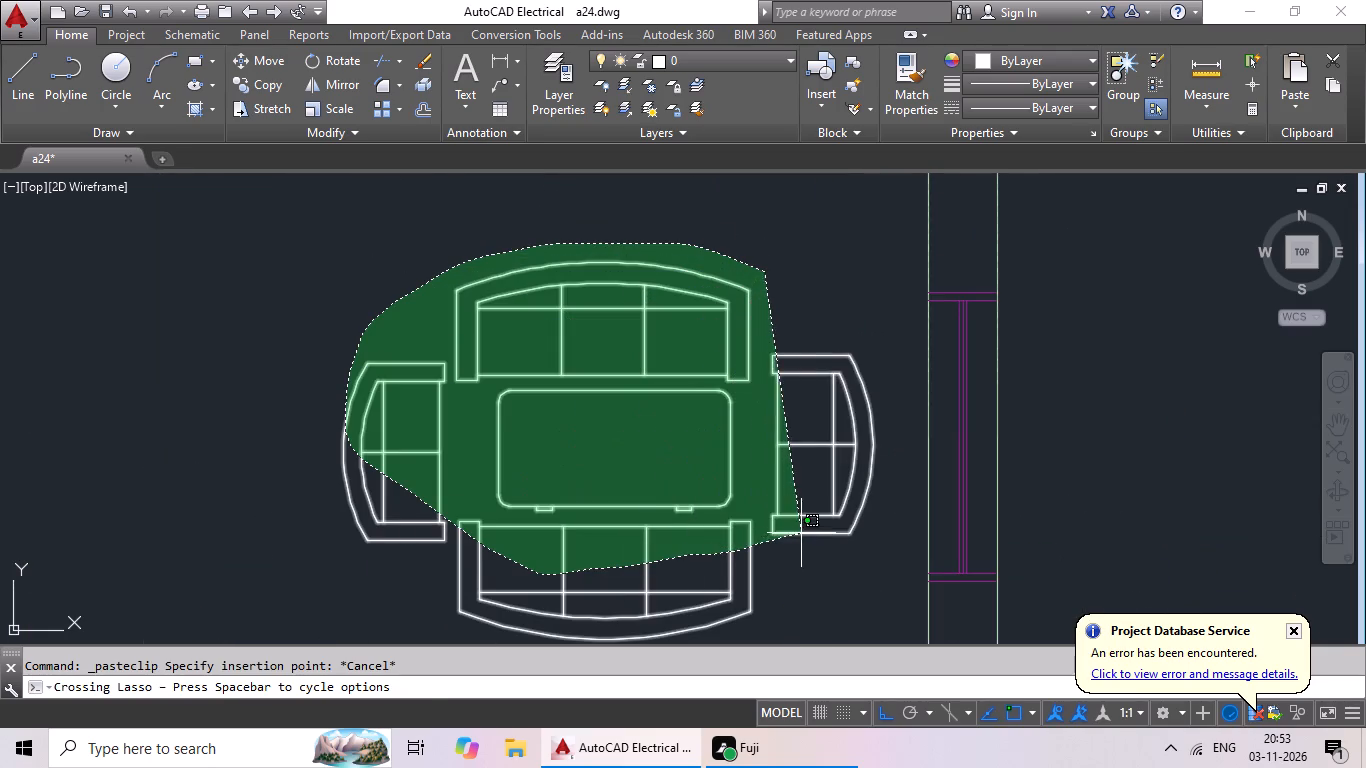
pyautogui.moveTo(801, 533); pyautogui.dragTo(805, 530)
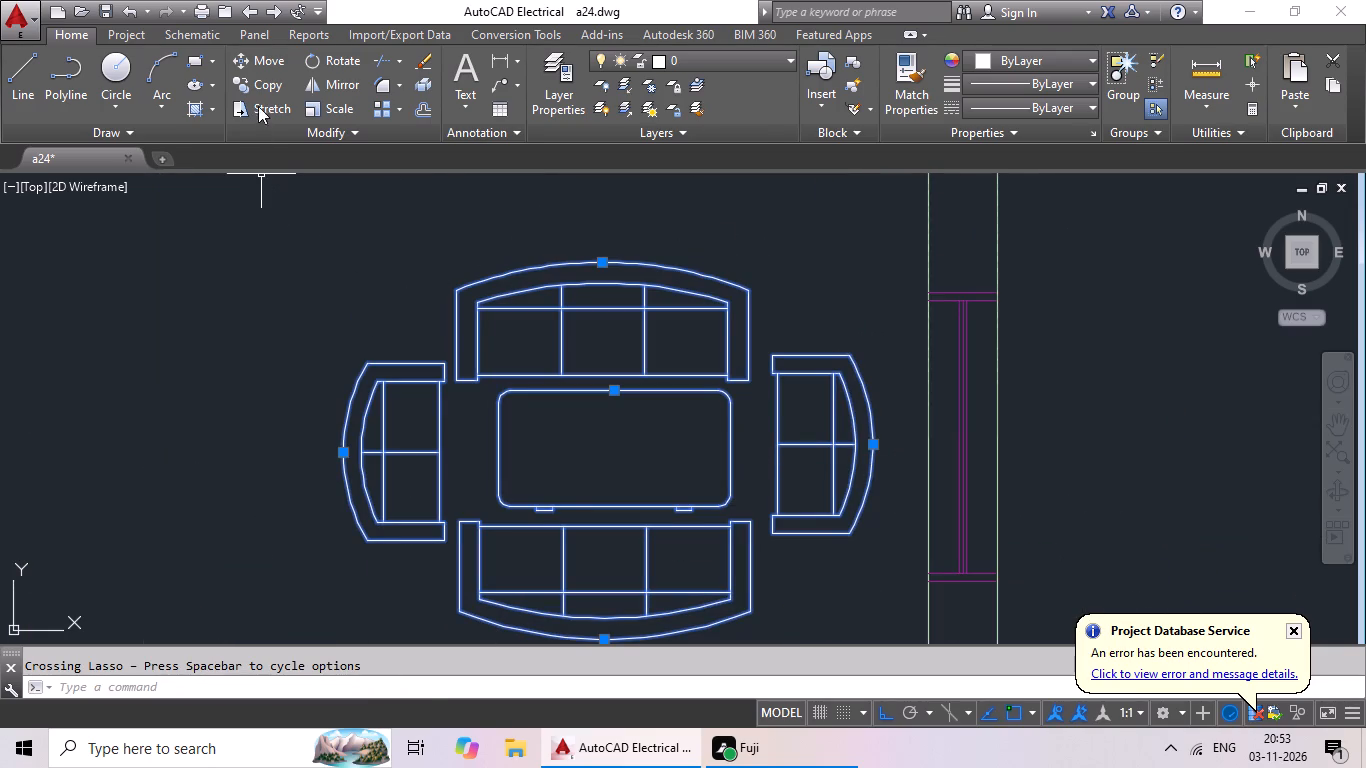
pyautogui.click(329, 101)
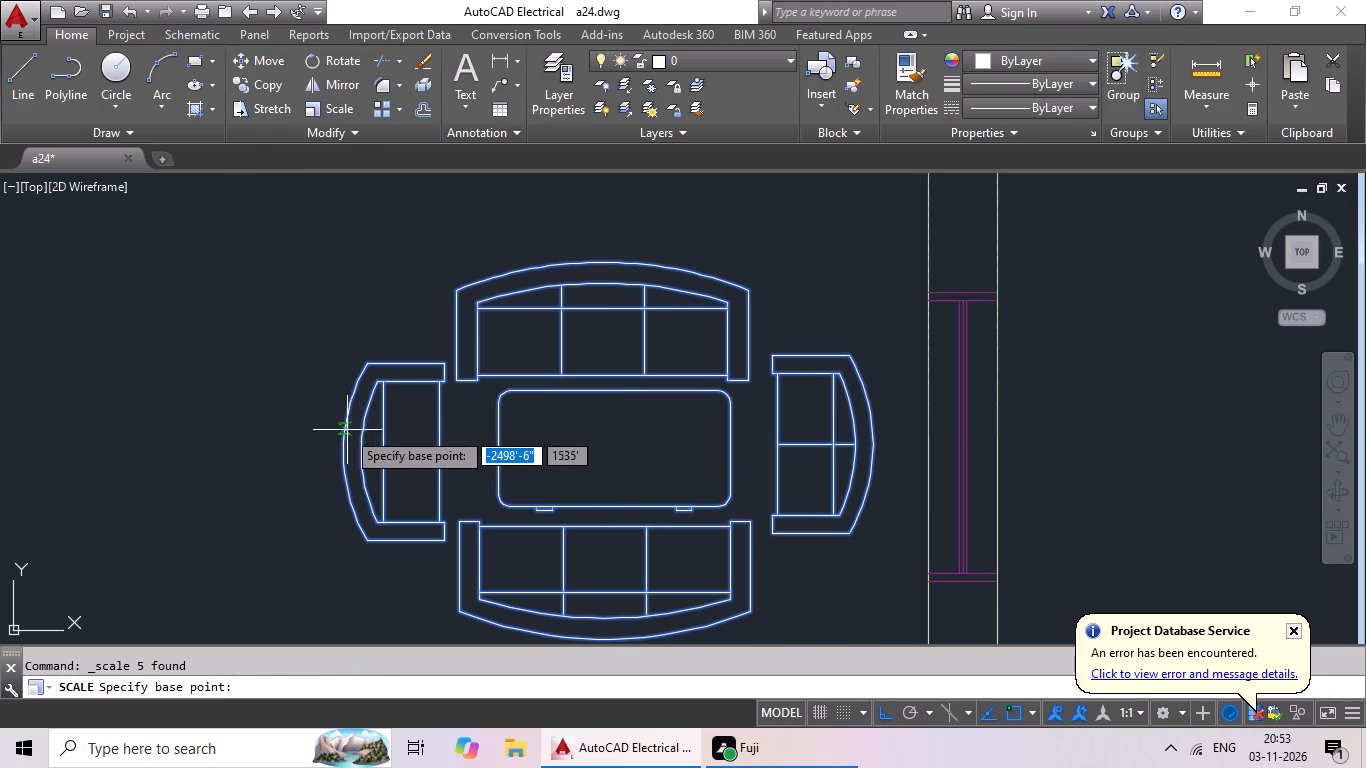
pyautogui.click(340, 437)
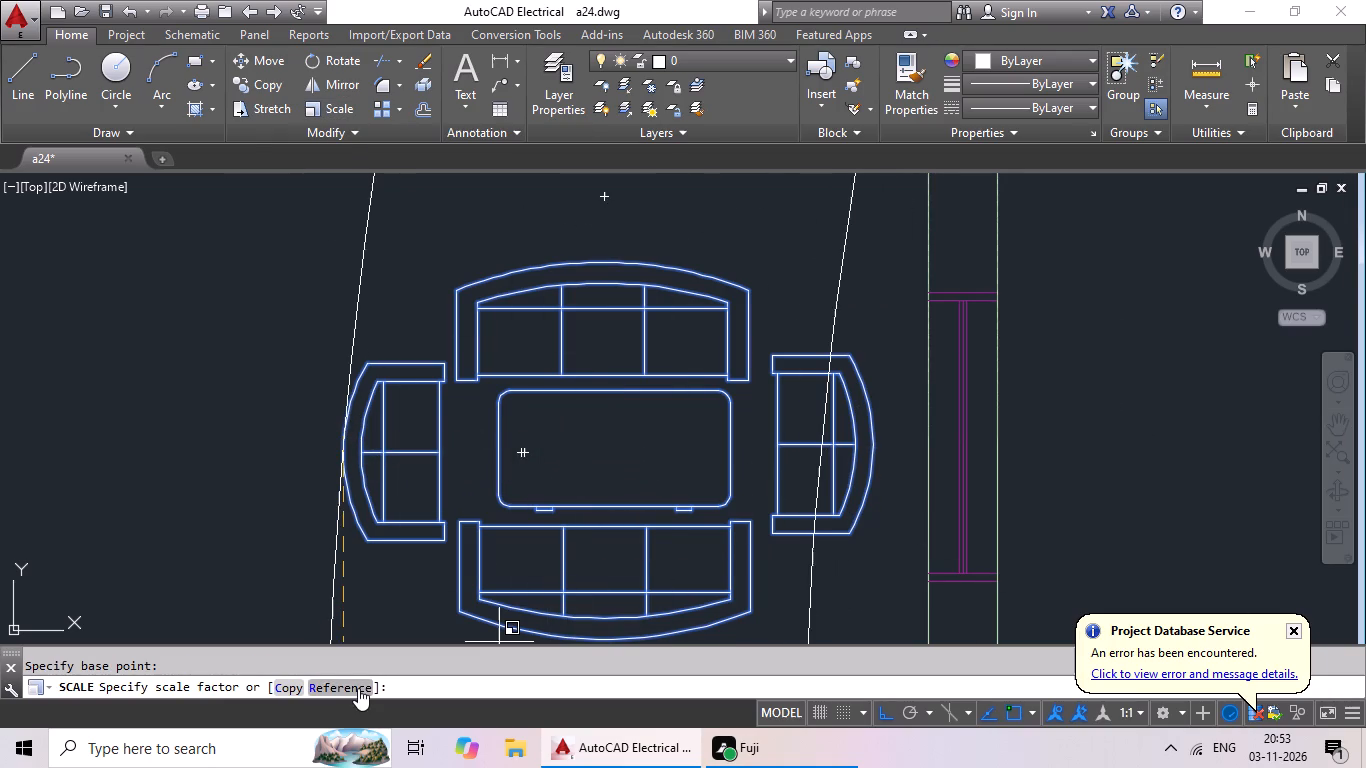
pyautogui.click(358, 688)
pyautogui.click(343, 456)
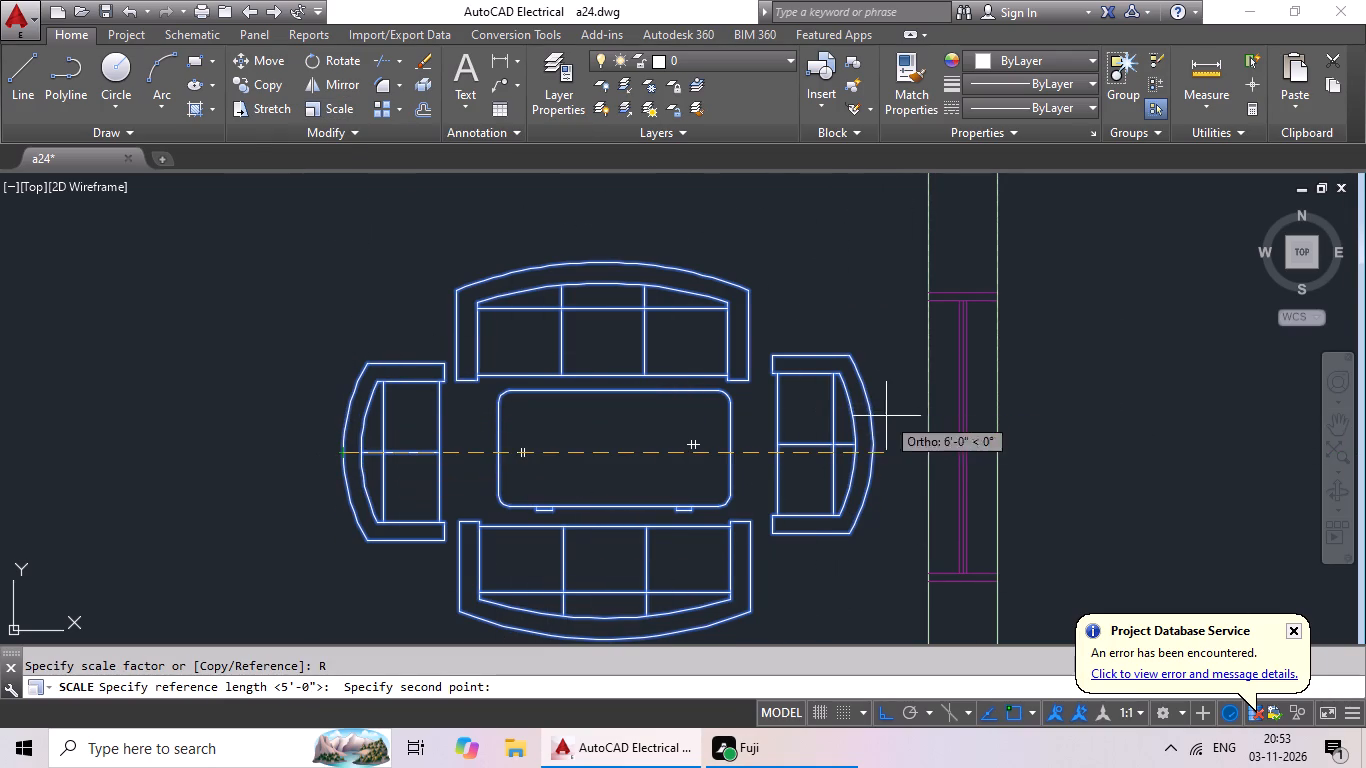
pyautogui.click(875, 452)
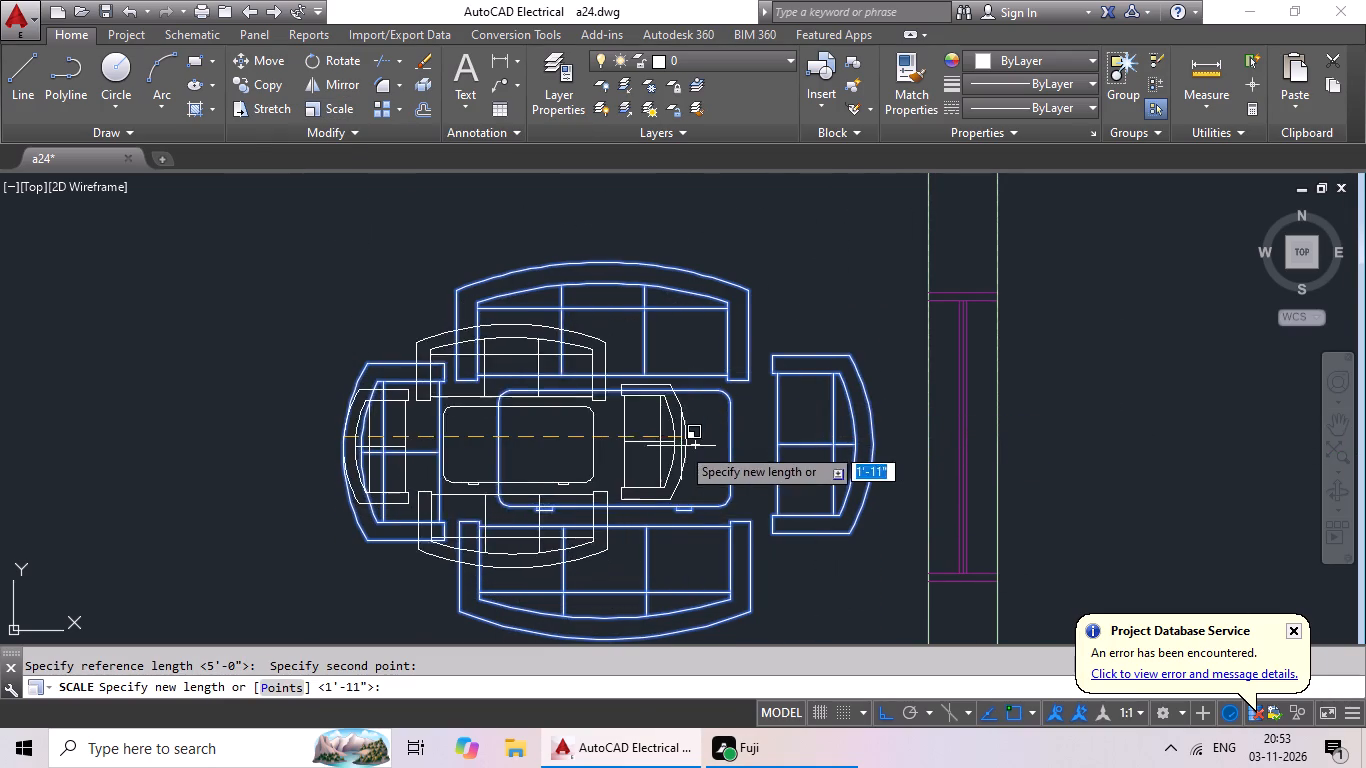
pyautogui.click(639, 450)
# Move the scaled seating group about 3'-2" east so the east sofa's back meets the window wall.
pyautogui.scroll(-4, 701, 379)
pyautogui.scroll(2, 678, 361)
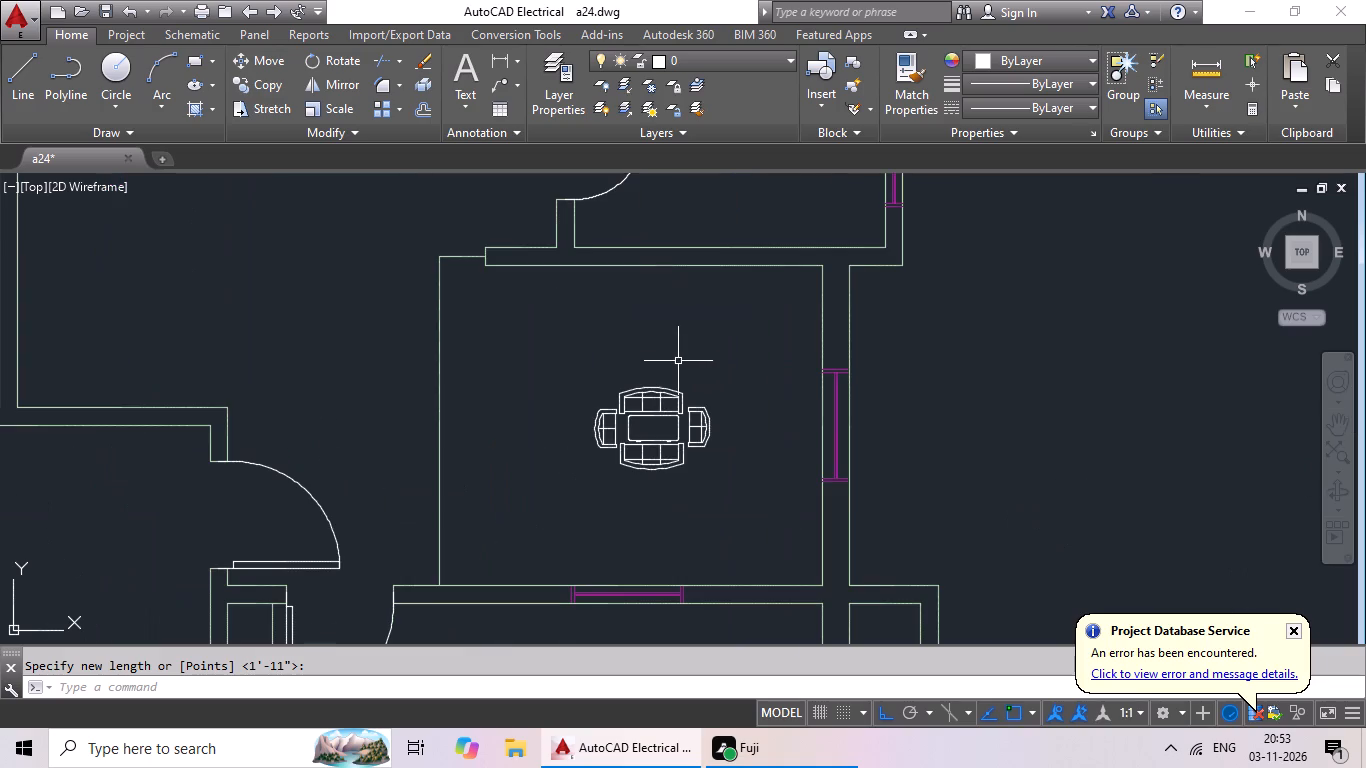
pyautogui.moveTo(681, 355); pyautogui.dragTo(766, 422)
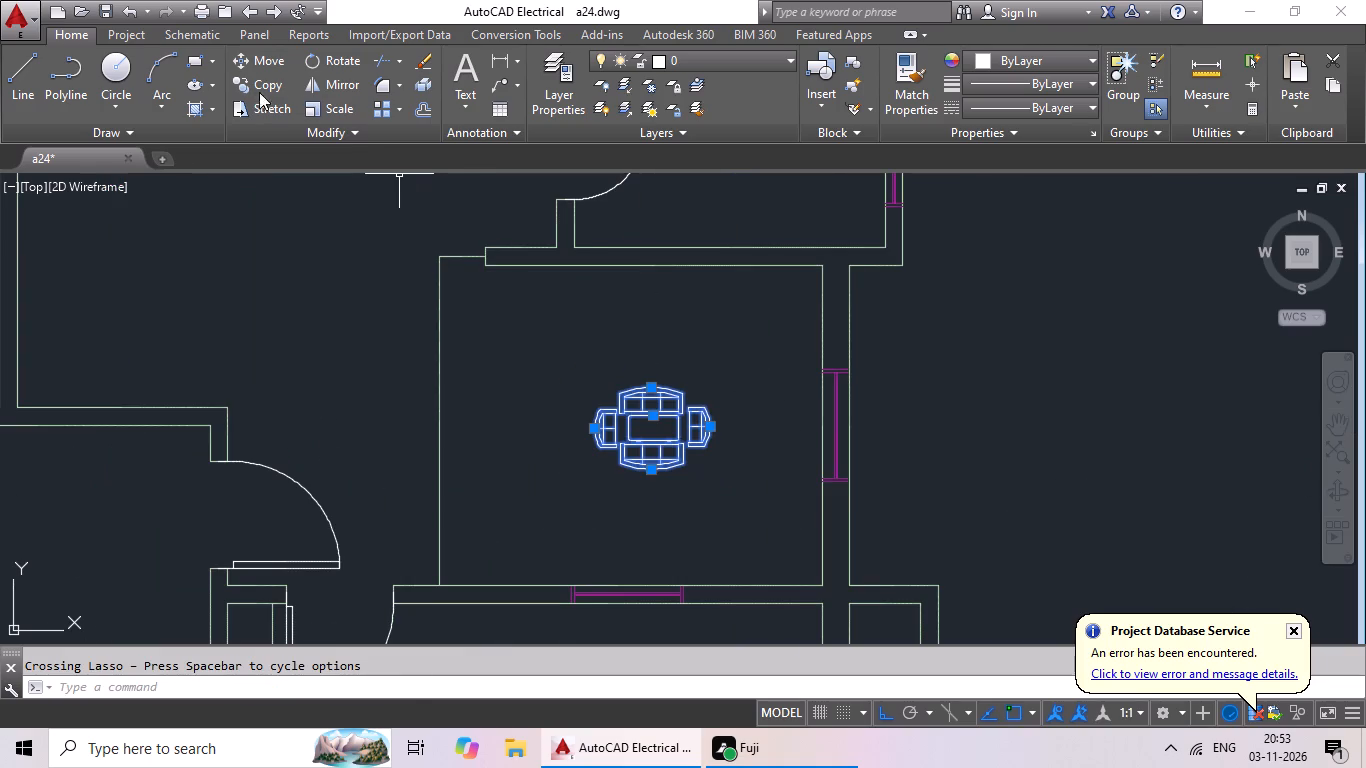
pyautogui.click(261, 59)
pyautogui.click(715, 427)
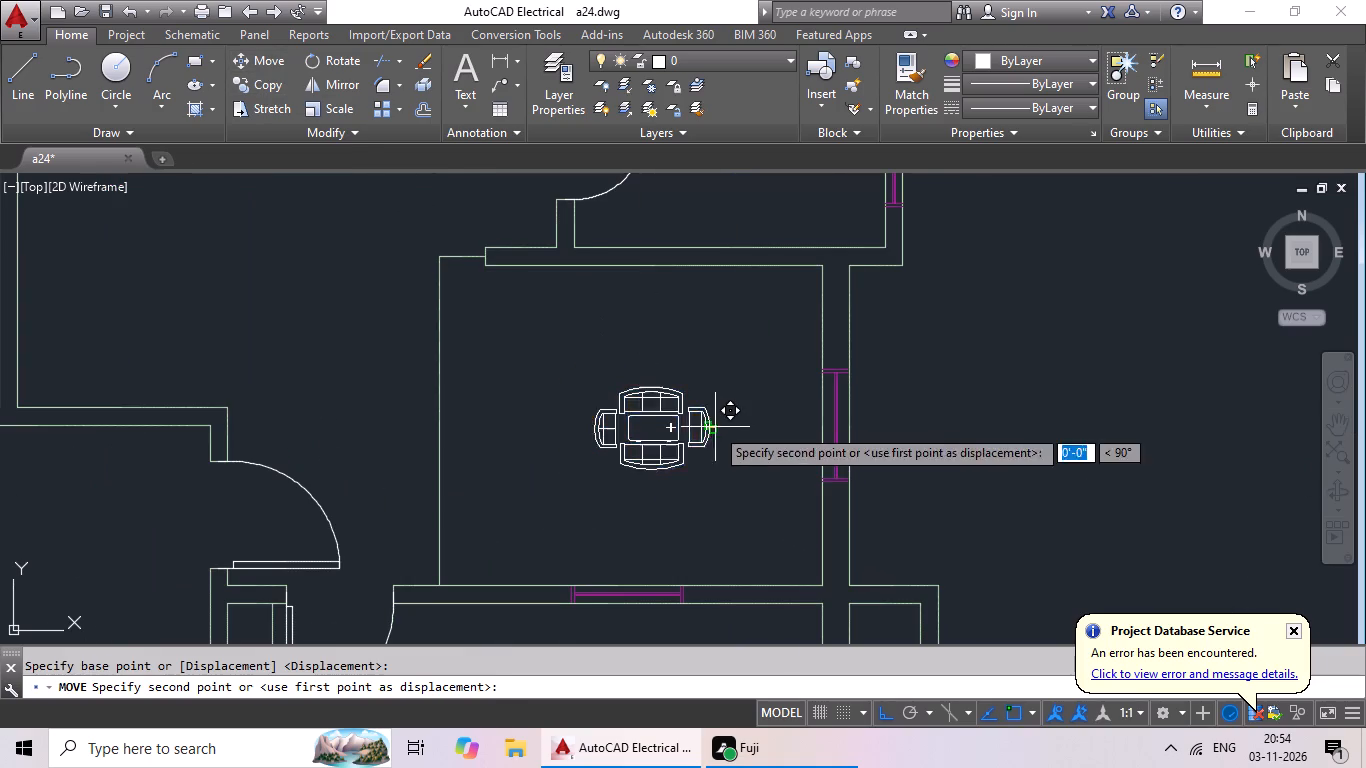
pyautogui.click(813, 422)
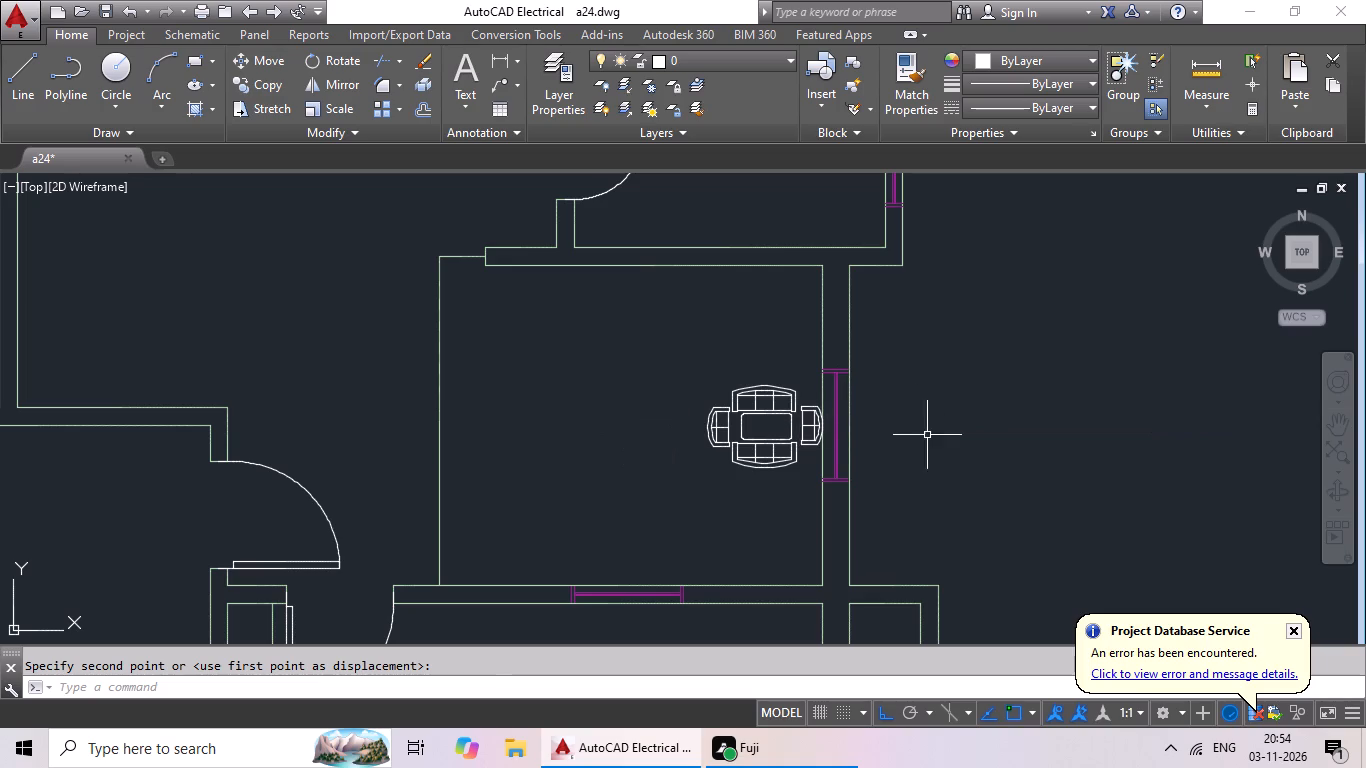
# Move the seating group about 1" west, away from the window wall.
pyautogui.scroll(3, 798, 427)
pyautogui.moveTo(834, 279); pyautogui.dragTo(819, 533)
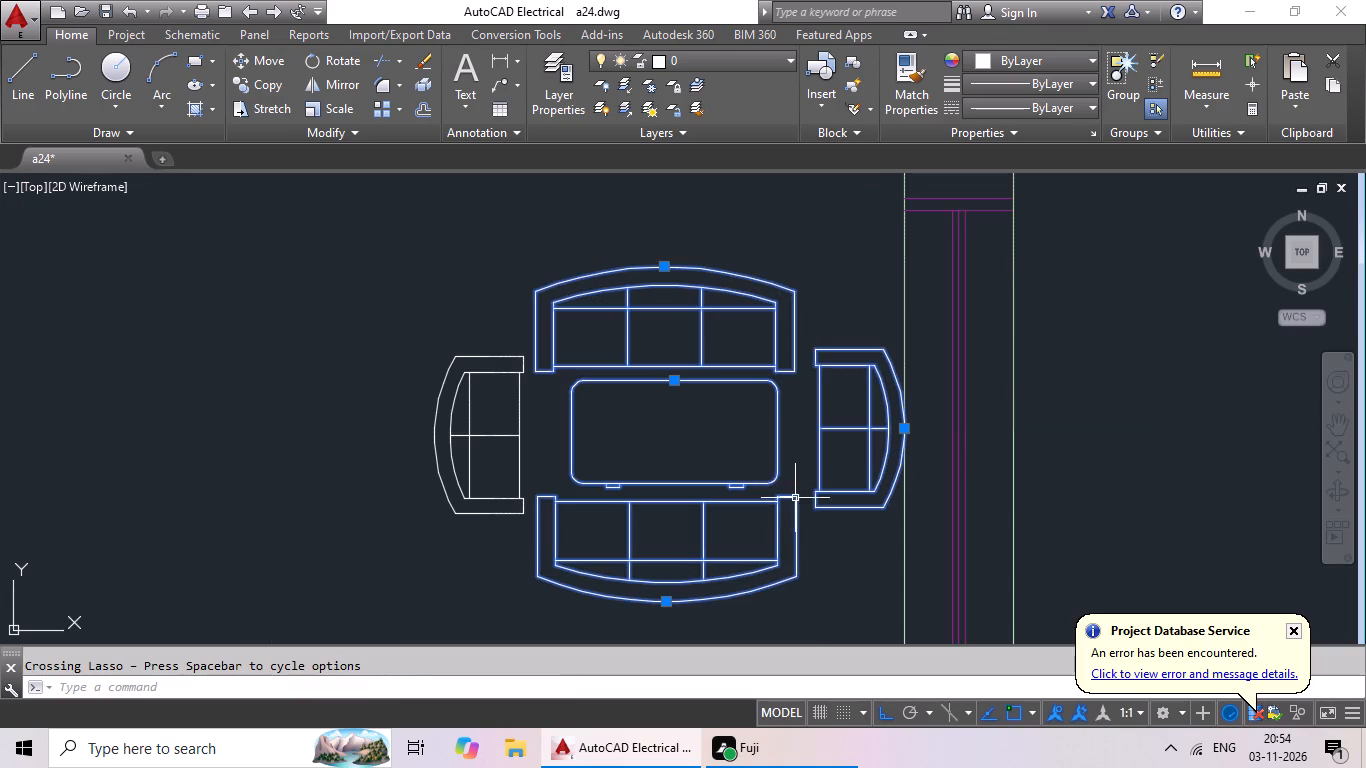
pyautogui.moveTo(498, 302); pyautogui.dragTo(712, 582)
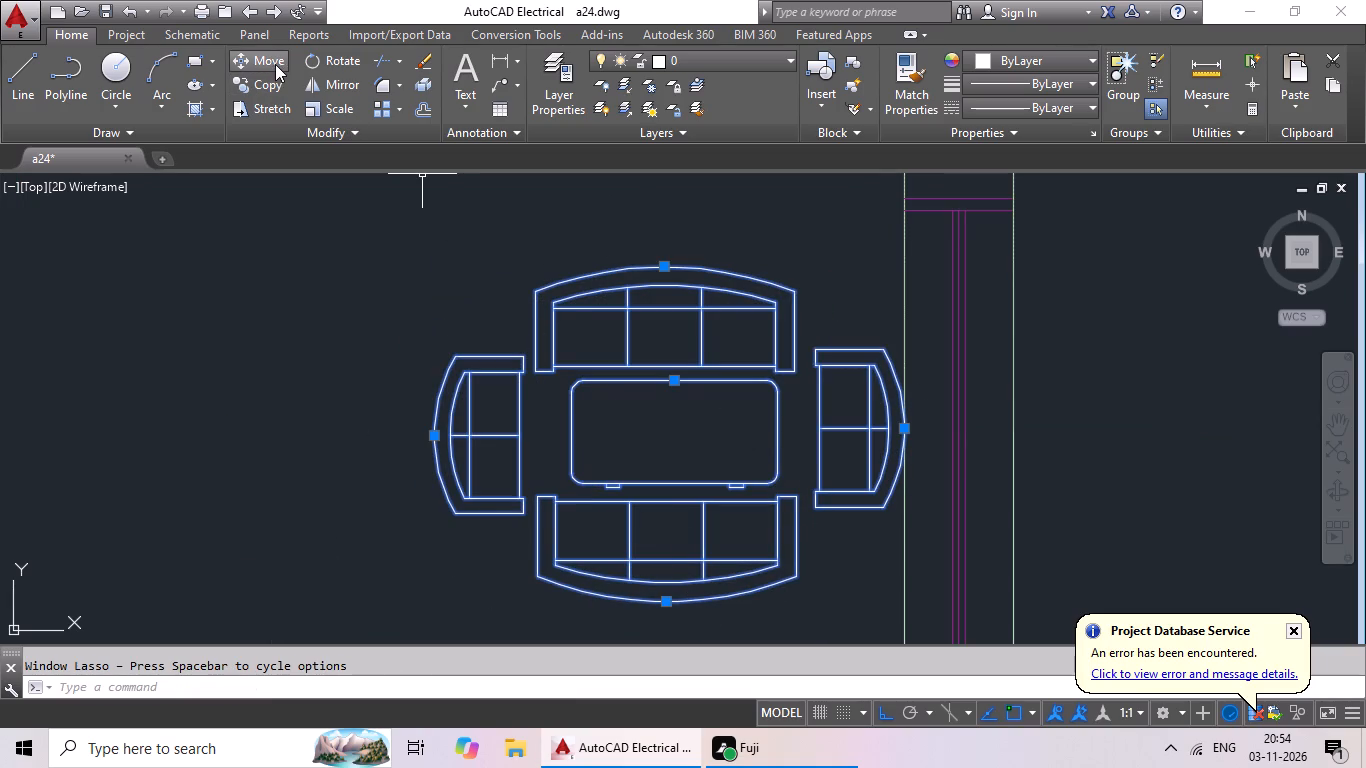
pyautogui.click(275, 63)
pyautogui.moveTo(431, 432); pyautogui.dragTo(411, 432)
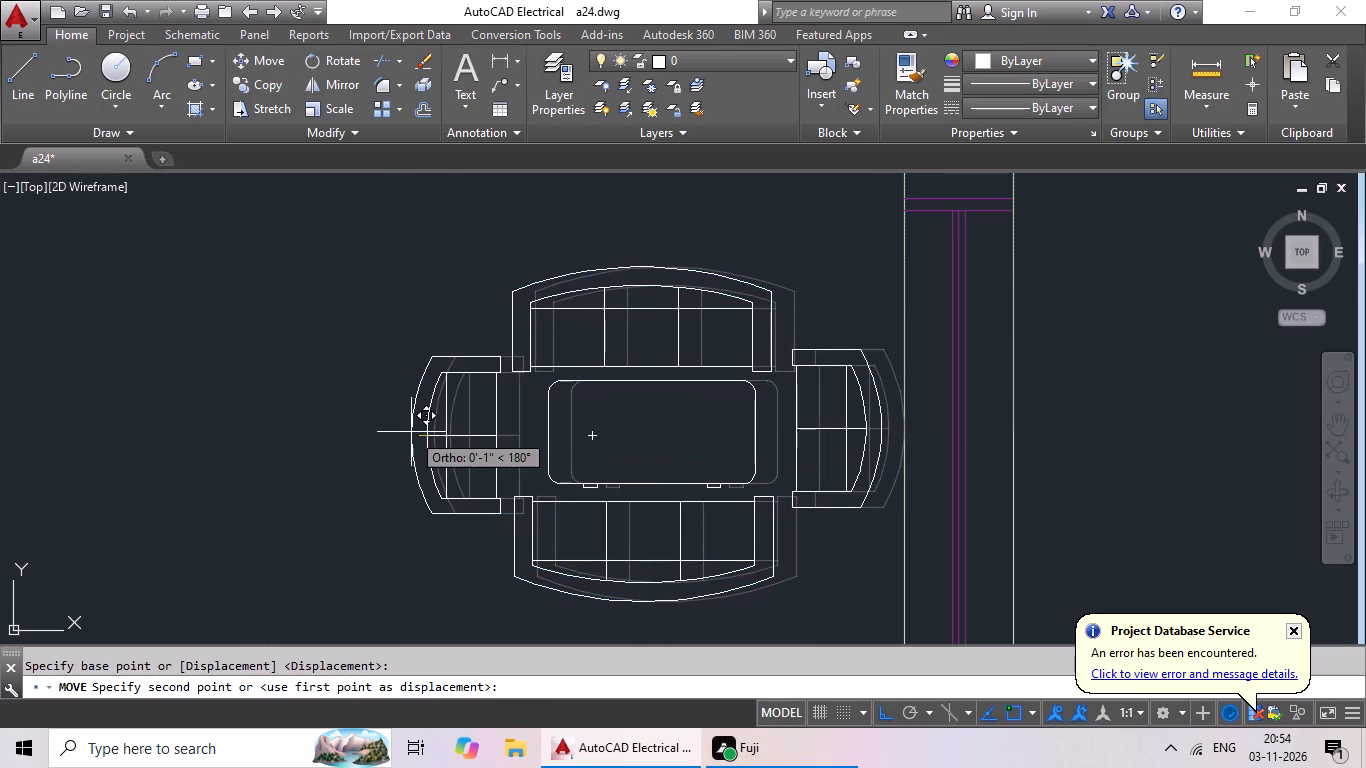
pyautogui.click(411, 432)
# Move the seating group with Ortho off to the room's north side, just below the north wall and clear of the east window wall.
pyautogui.scroll(-2, 663, 414)
pyautogui.scroll(-1, 1120, 457)
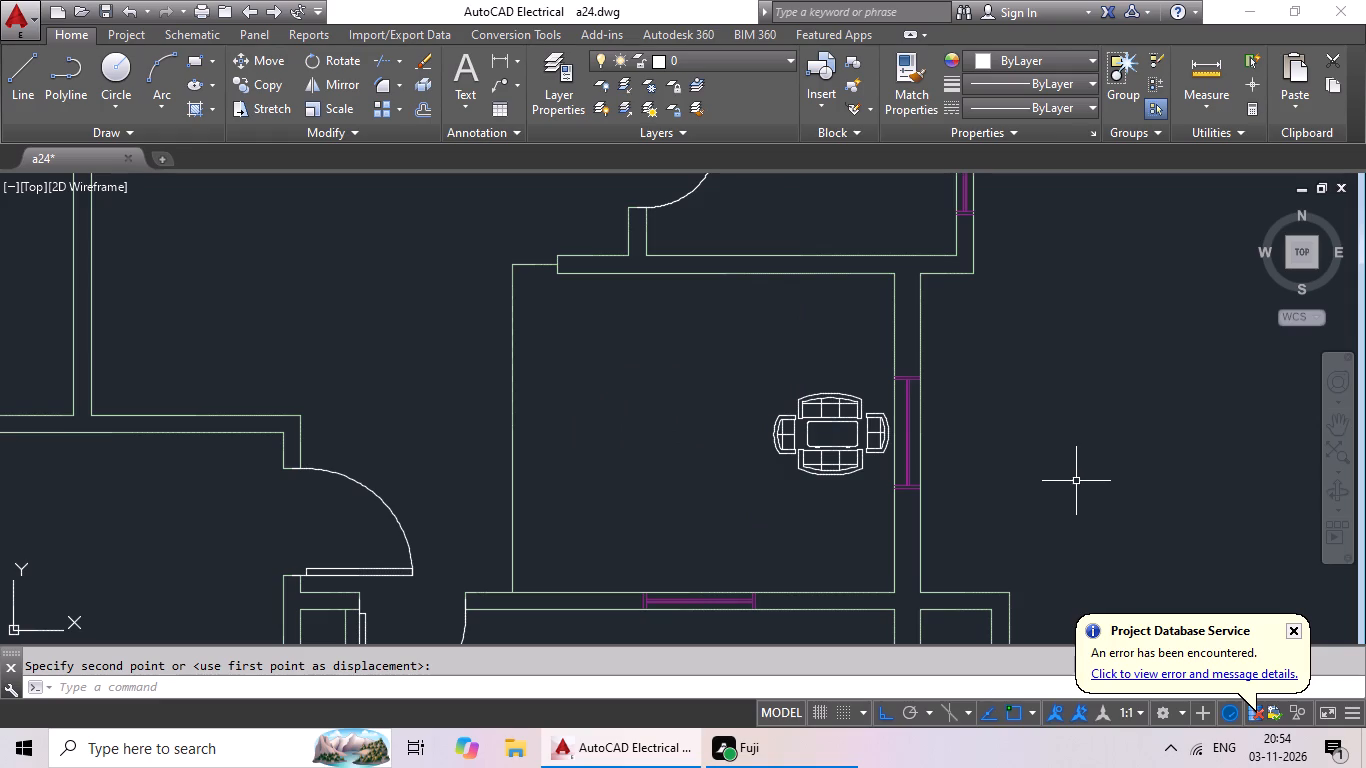
pyautogui.scroll(2, 882, 381)
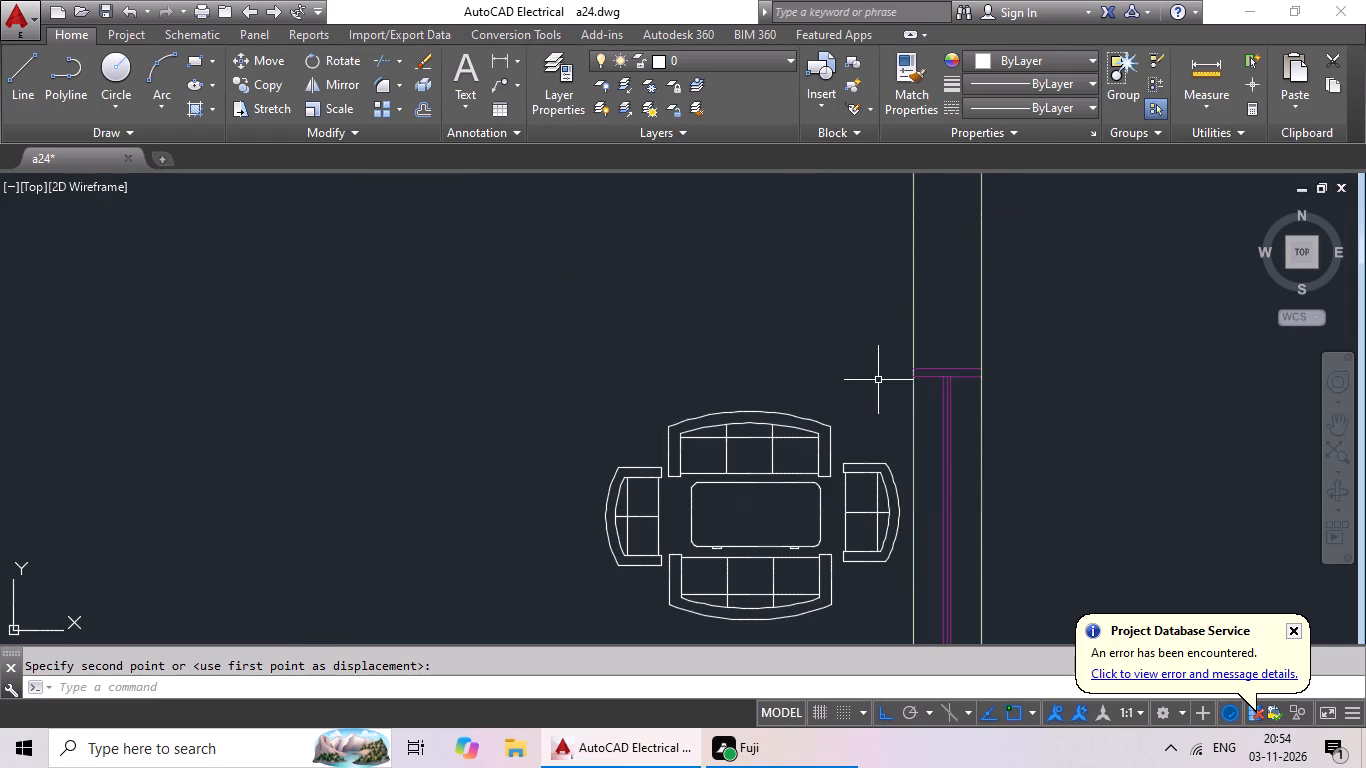
pyautogui.scroll(-1, 878, 380)
pyautogui.moveTo(829, 343); pyautogui.dragTo(865, 474)
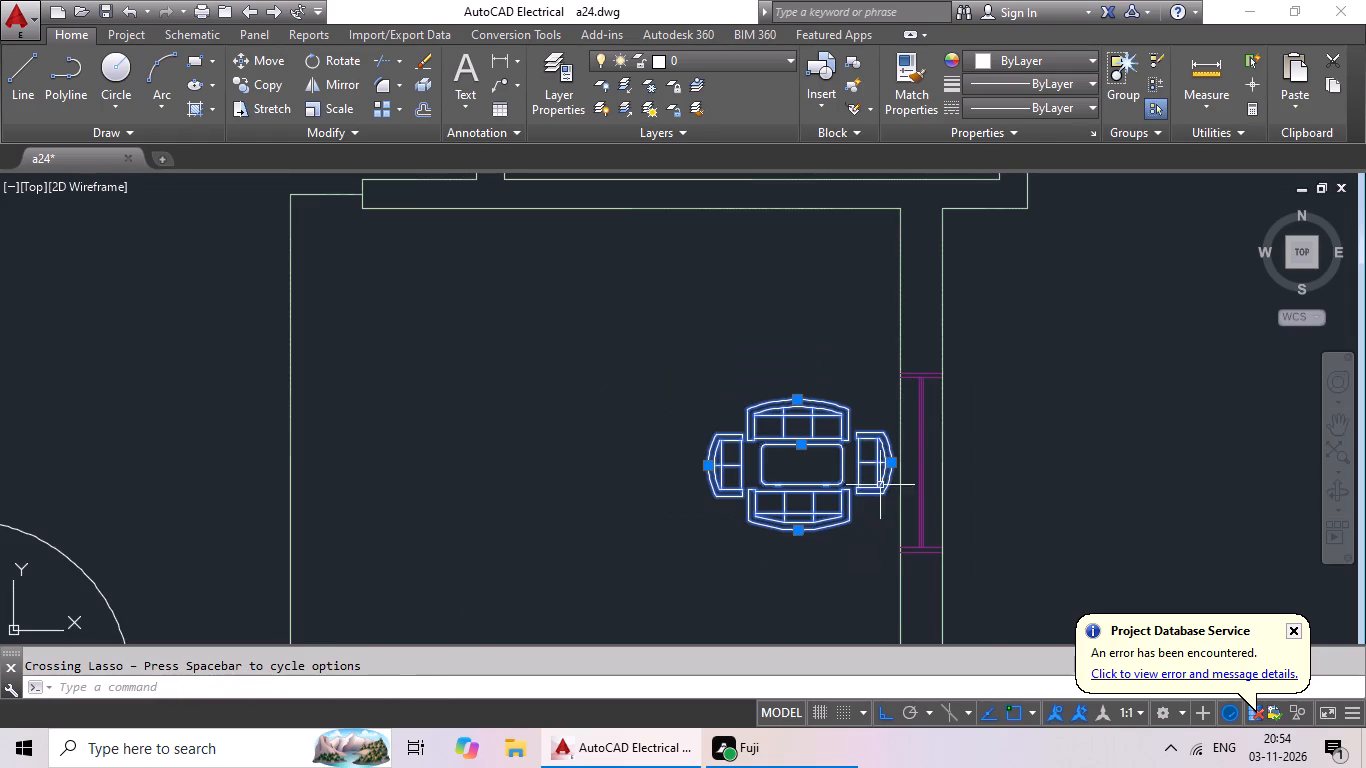
pyautogui.click(275, 68)
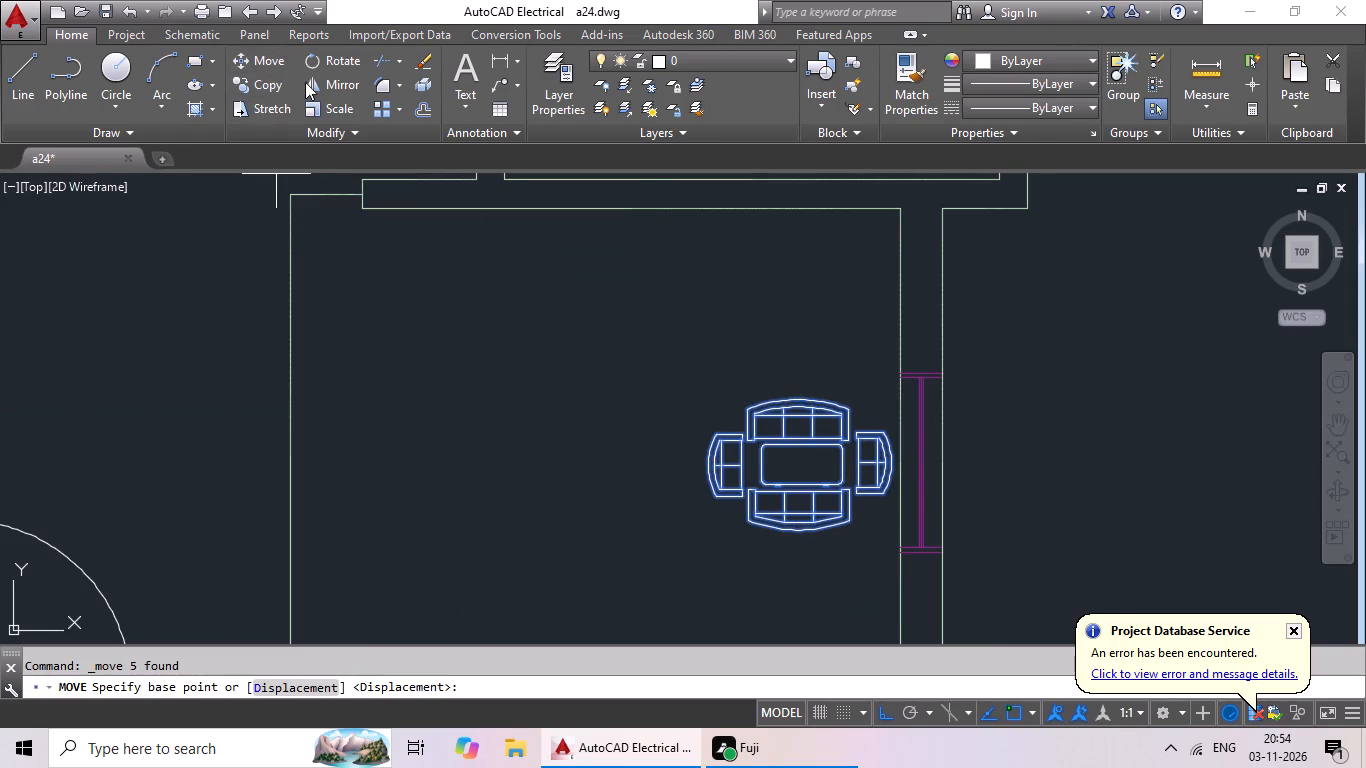
pyautogui.moveTo(681, 454); pyautogui.dragTo(667, 300, button='middle')
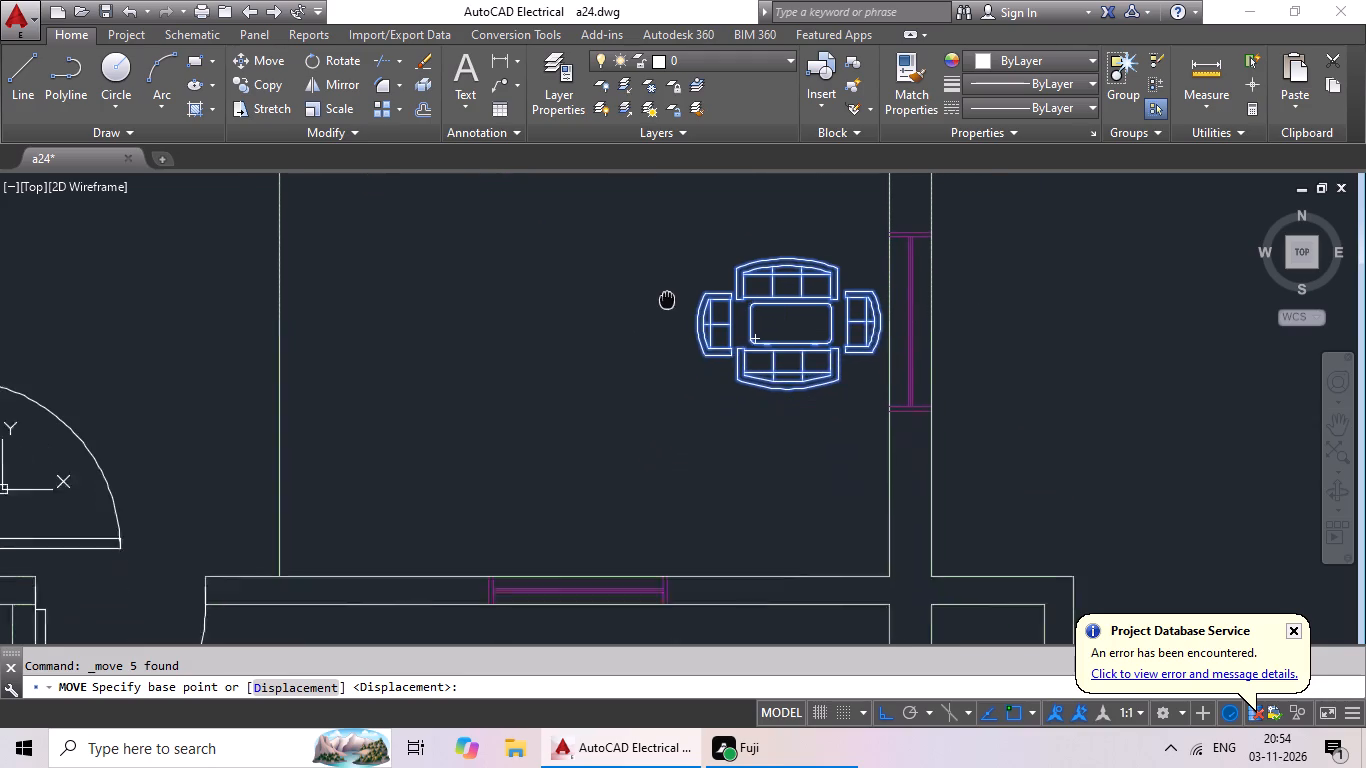
pyautogui.moveTo(667, 300); pyautogui.dragTo(666, 290, button='middle')
pyautogui.moveTo(744, 356); pyautogui.dragTo(706, 362)
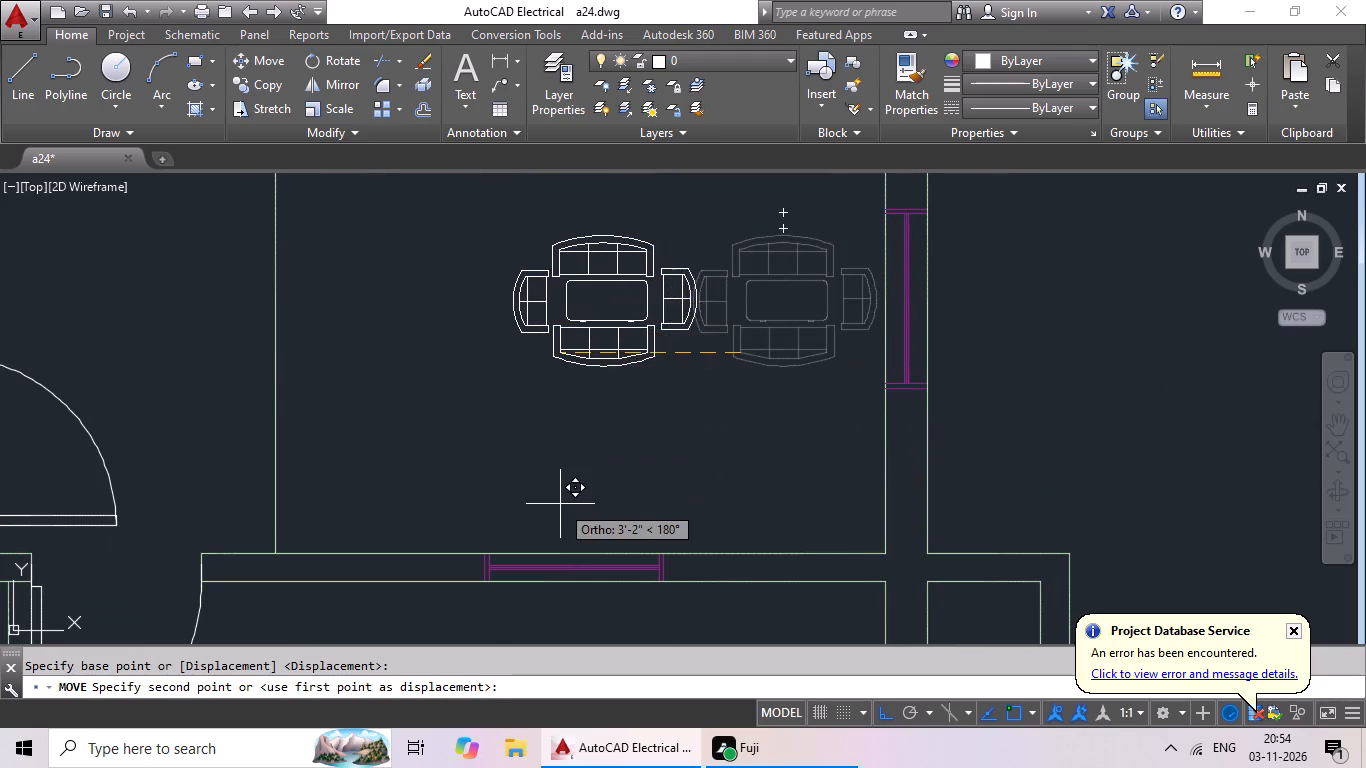
pyautogui.click(885, 717)
pyautogui.scroll(3, 555, 524)
pyautogui.scroll(-2, 556, 522)
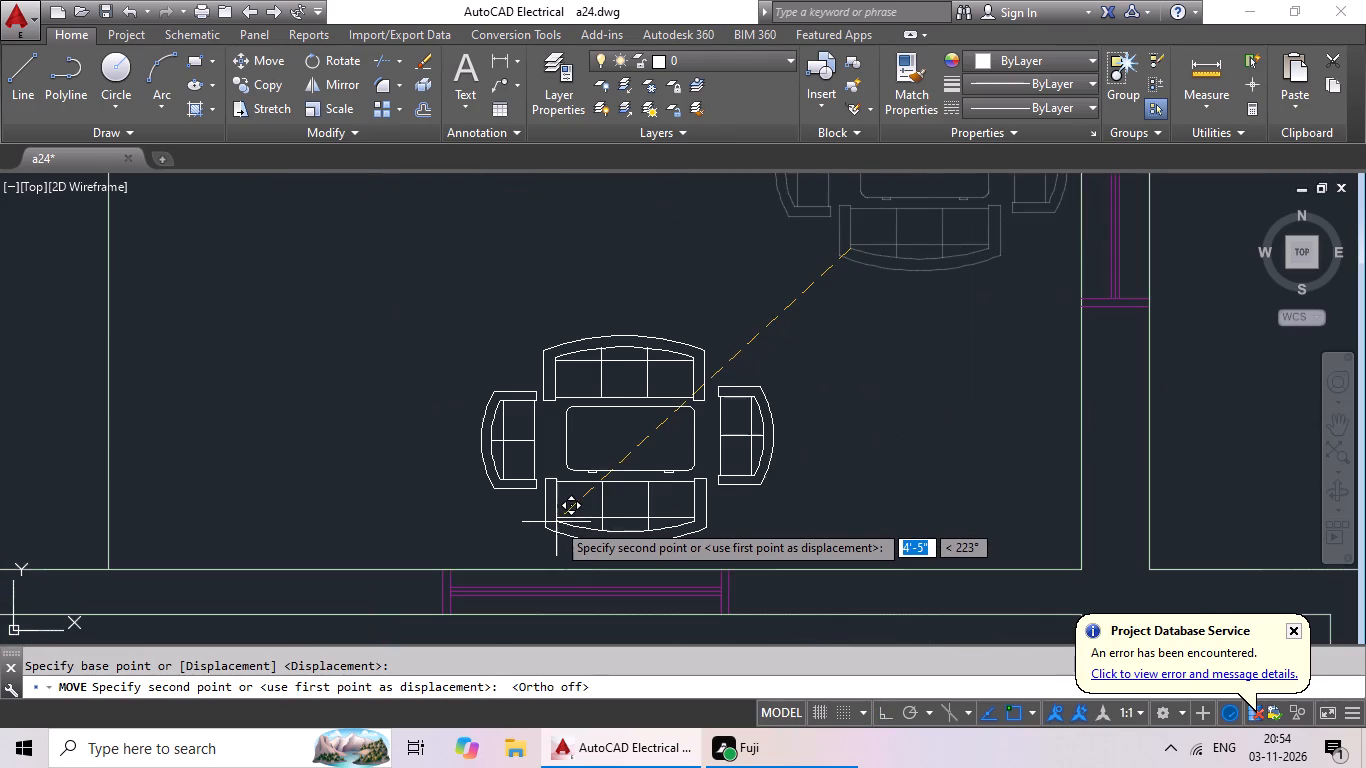
pyautogui.moveTo(558, 523); pyautogui.dragTo(564, 512, button='middle')
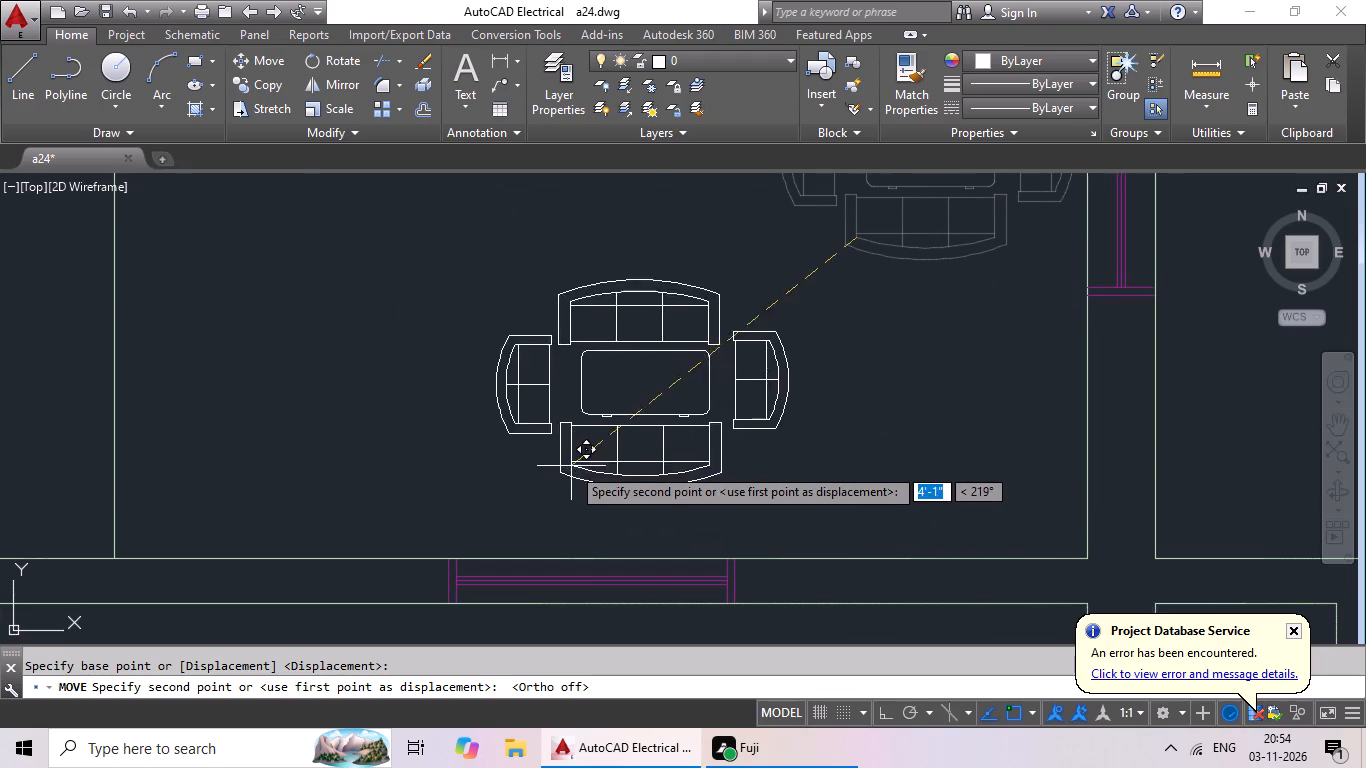
pyautogui.scroll(-2, 575, 460)
pyautogui.moveTo(579, 458); pyautogui.dragTo(564, 499, button='middle')
pyautogui.scroll(1, 539, 328)
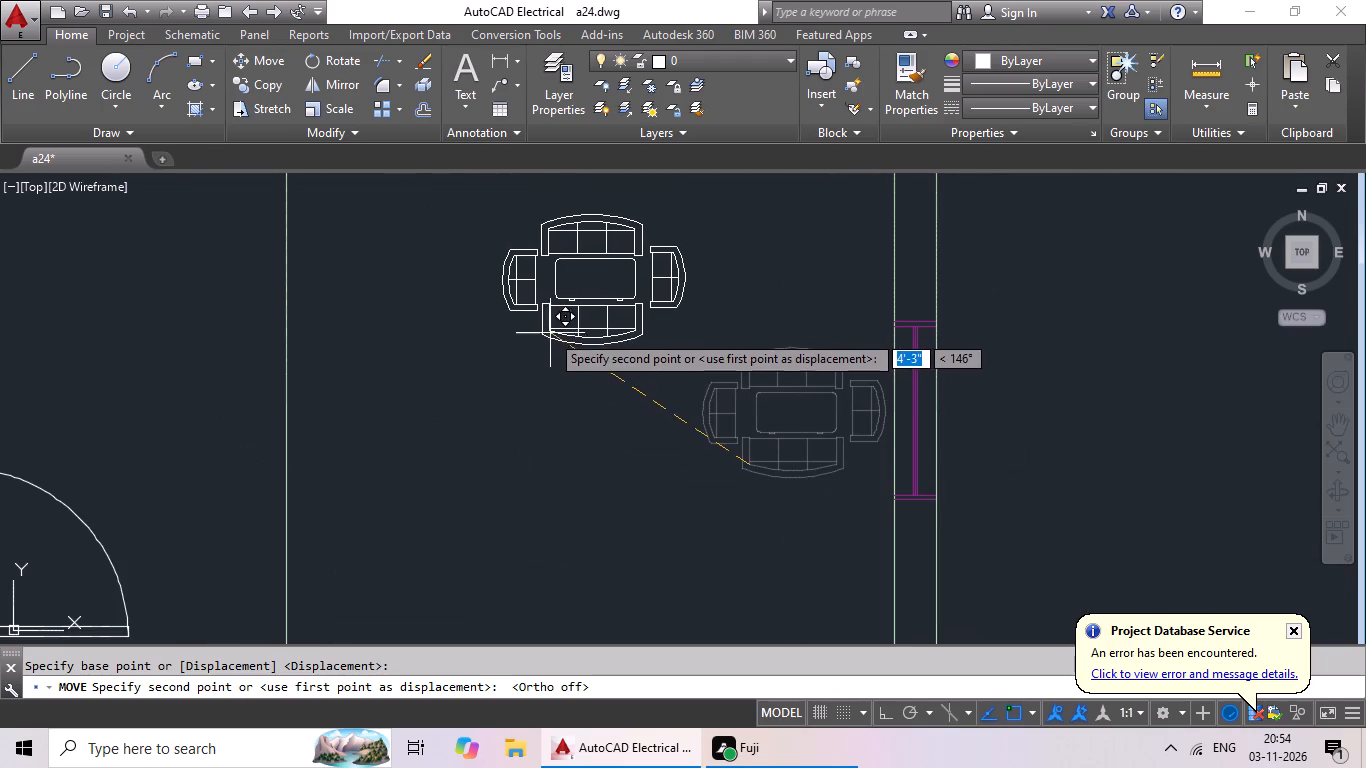
pyautogui.scroll(-1, 556, 472)
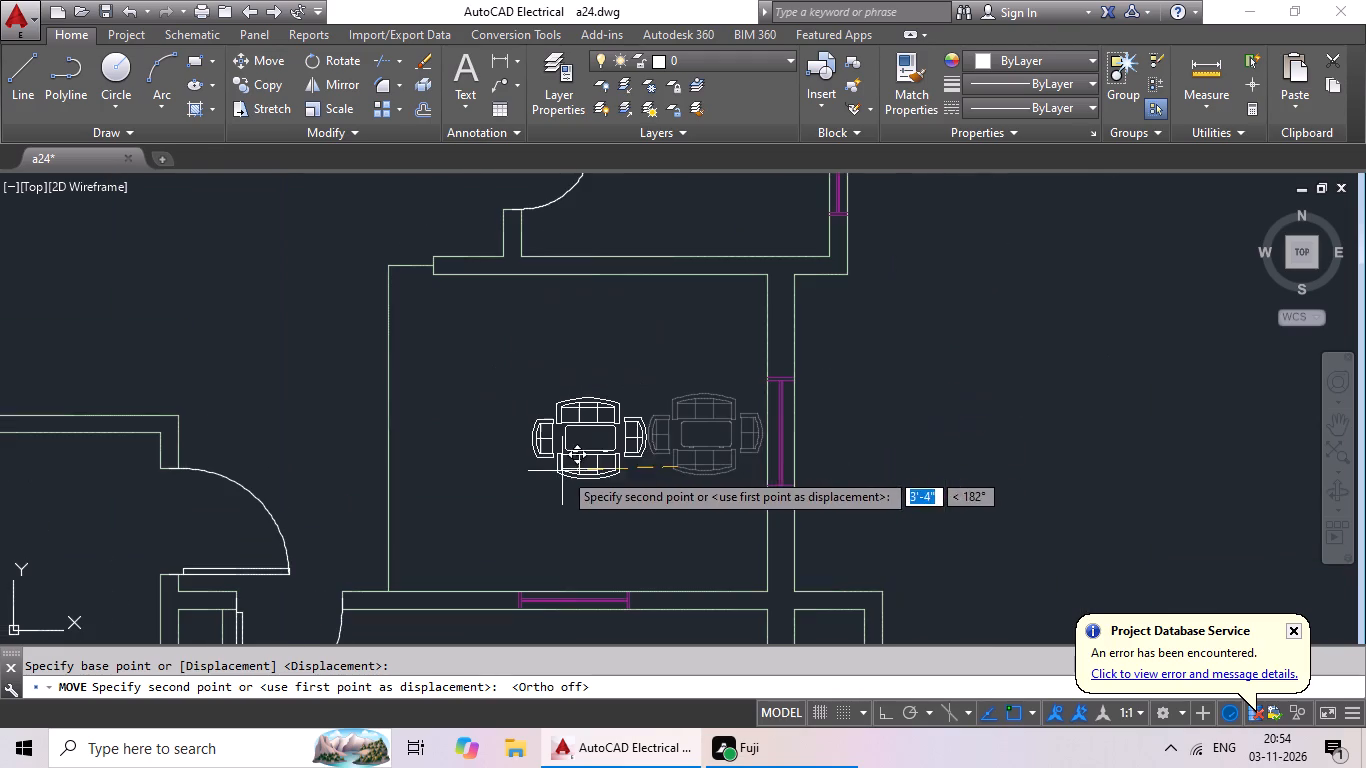
pyautogui.scroll(2, 611, 549)
pyautogui.moveTo(614, 539); pyautogui.dragTo(588, 443, button='middle')
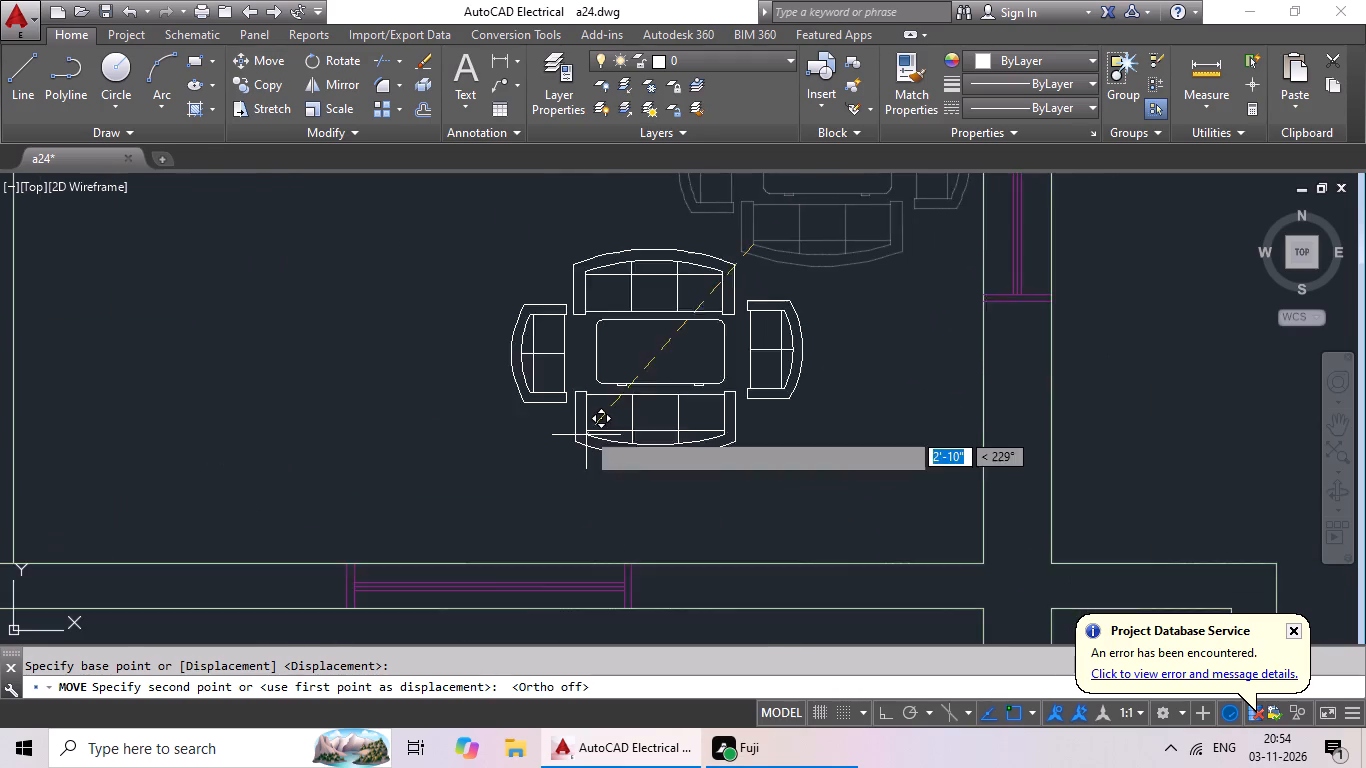
pyautogui.scroll(-1, 586, 439)
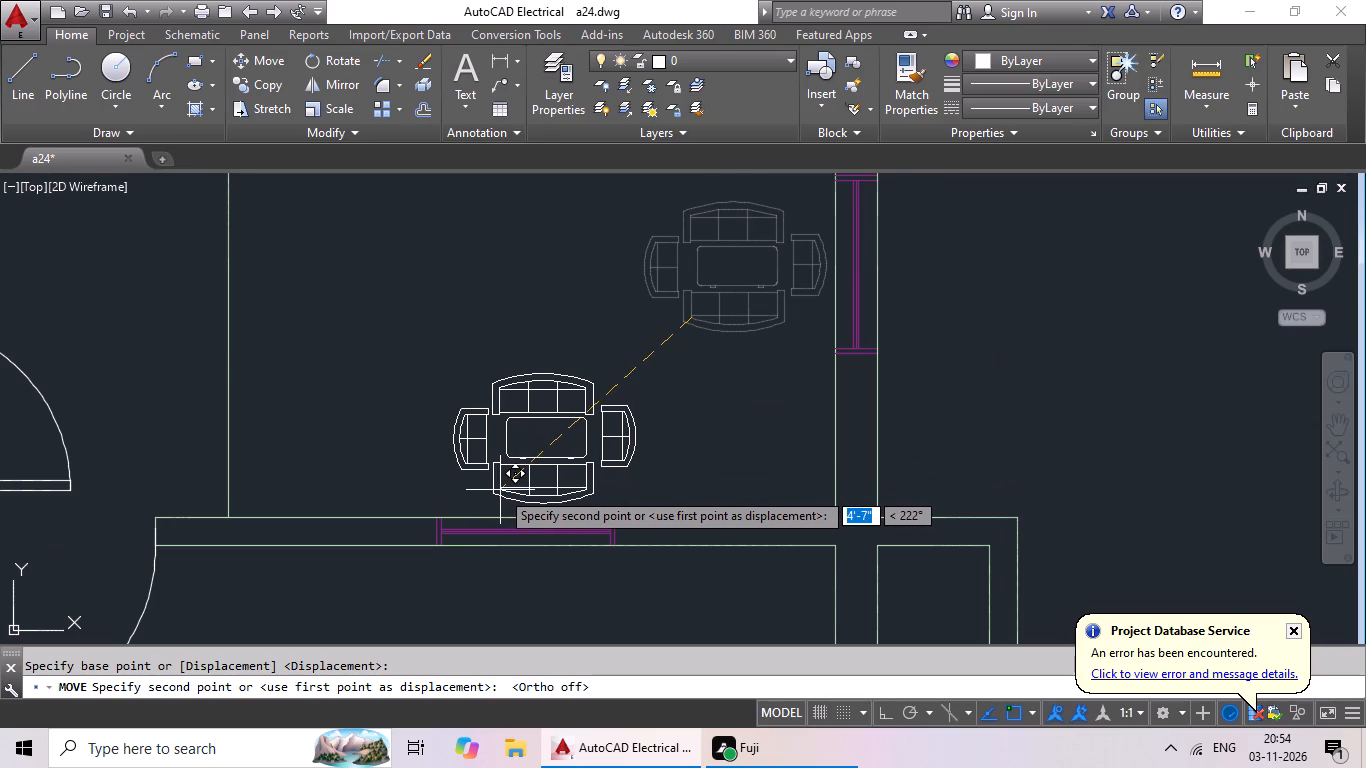
pyautogui.scroll(-2, 511, 484)
pyautogui.scroll(1, 531, 357)
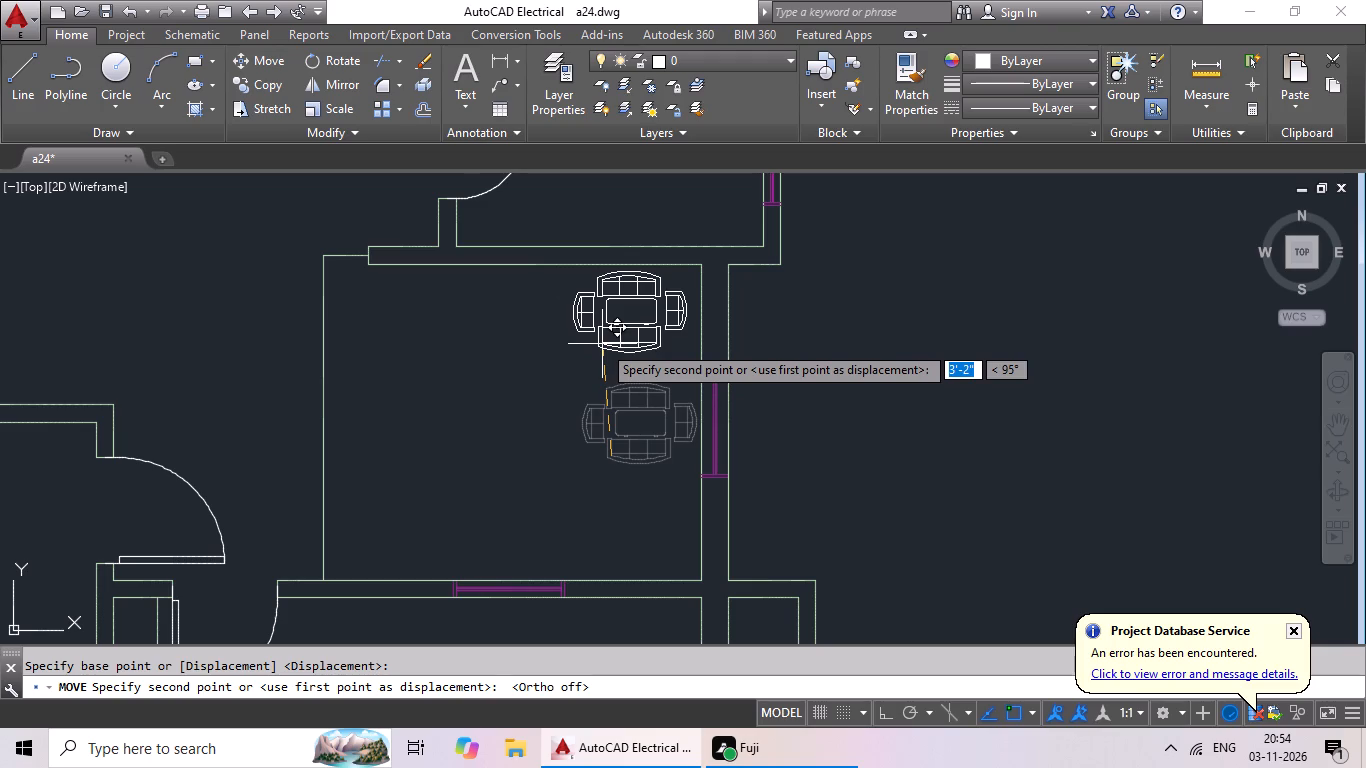
pyautogui.click(580, 338)
pyautogui.scroll(1, 582, 338)
pyautogui.scroll(-2, 606, 407)
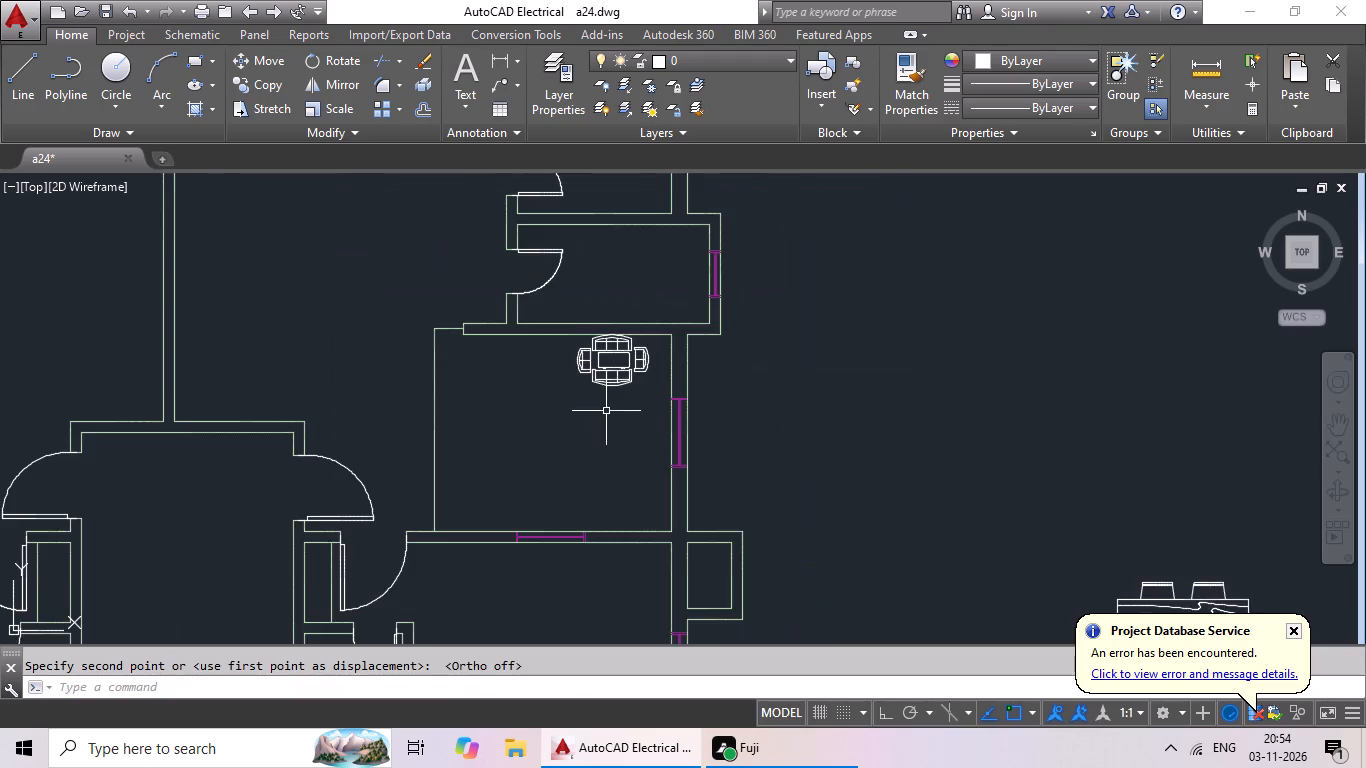
# Examine the loose furniture, kitchen and bathroom blocks east of the floor plan.
pyautogui.moveTo(607, 411); pyautogui.dragTo(629, 334, button='middle')
pyautogui.scroll(-1, 651, 389)
pyautogui.moveTo(663, 401); pyautogui.dragTo(421, 402, button='middle')
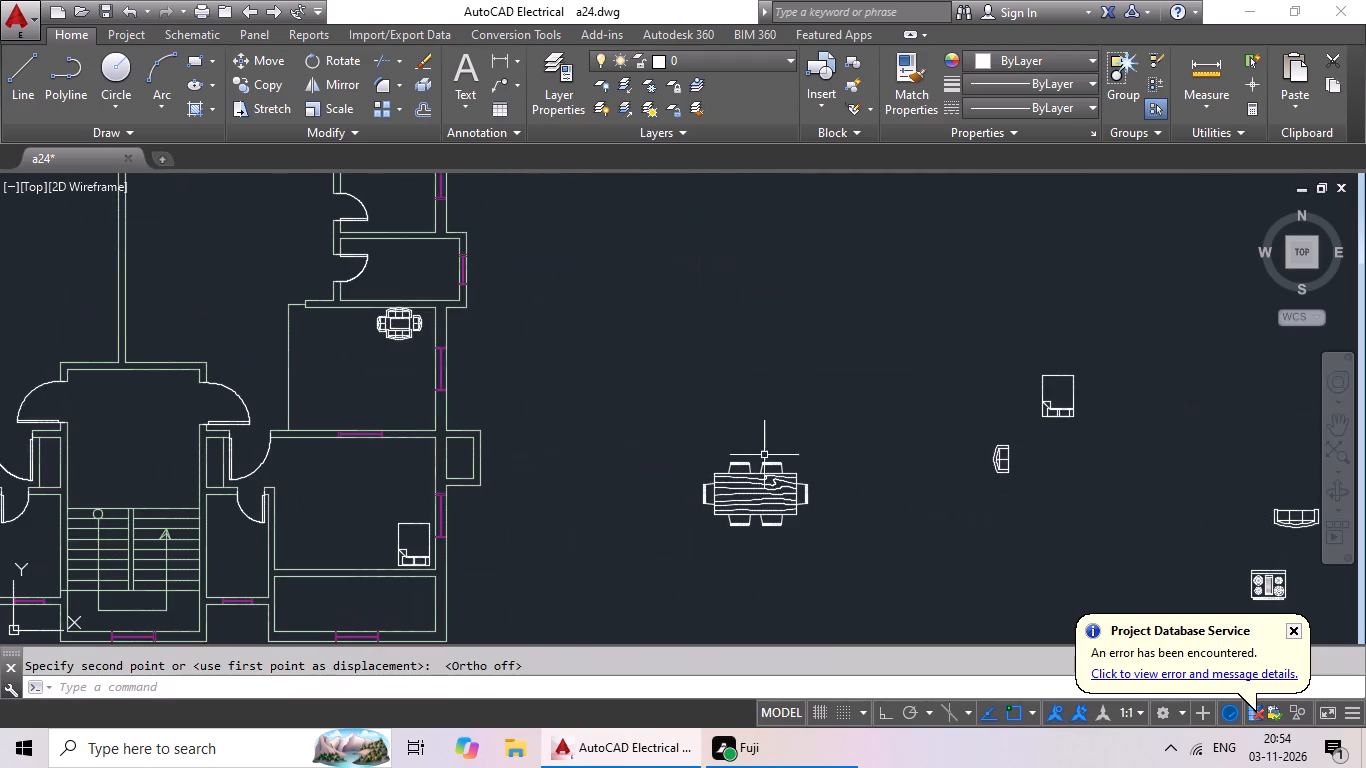
pyautogui.moveTo(764, 453); pyautogui.dragTo(602, 435, button='middle')
pyautogui.moveTo(784, 461); pyautogui.dragTo(609, 416, button='middle')
pyautogui.moveTo(708, 437); pyautogui.dragTo(609, 437, button='middle')
pyautogui.moveTo(654, 417); pyautogui.dragTo(658, 420, button='middle')
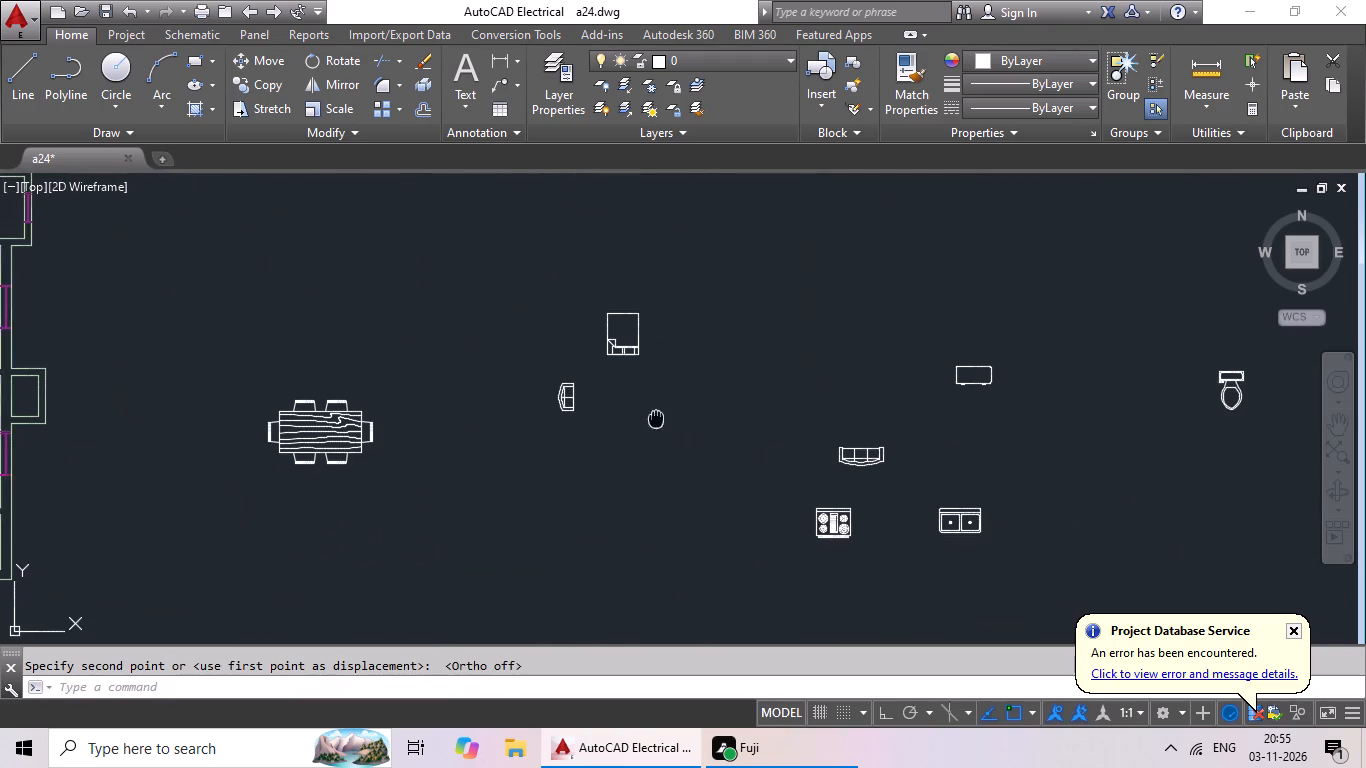
pyautogui.moveTo(658, 420); pyautogui.dragTo(840, 447, button='middle')
pyautogui.moveTo(395, 419); pyautogui.dragTo(660, 443, button='middle')
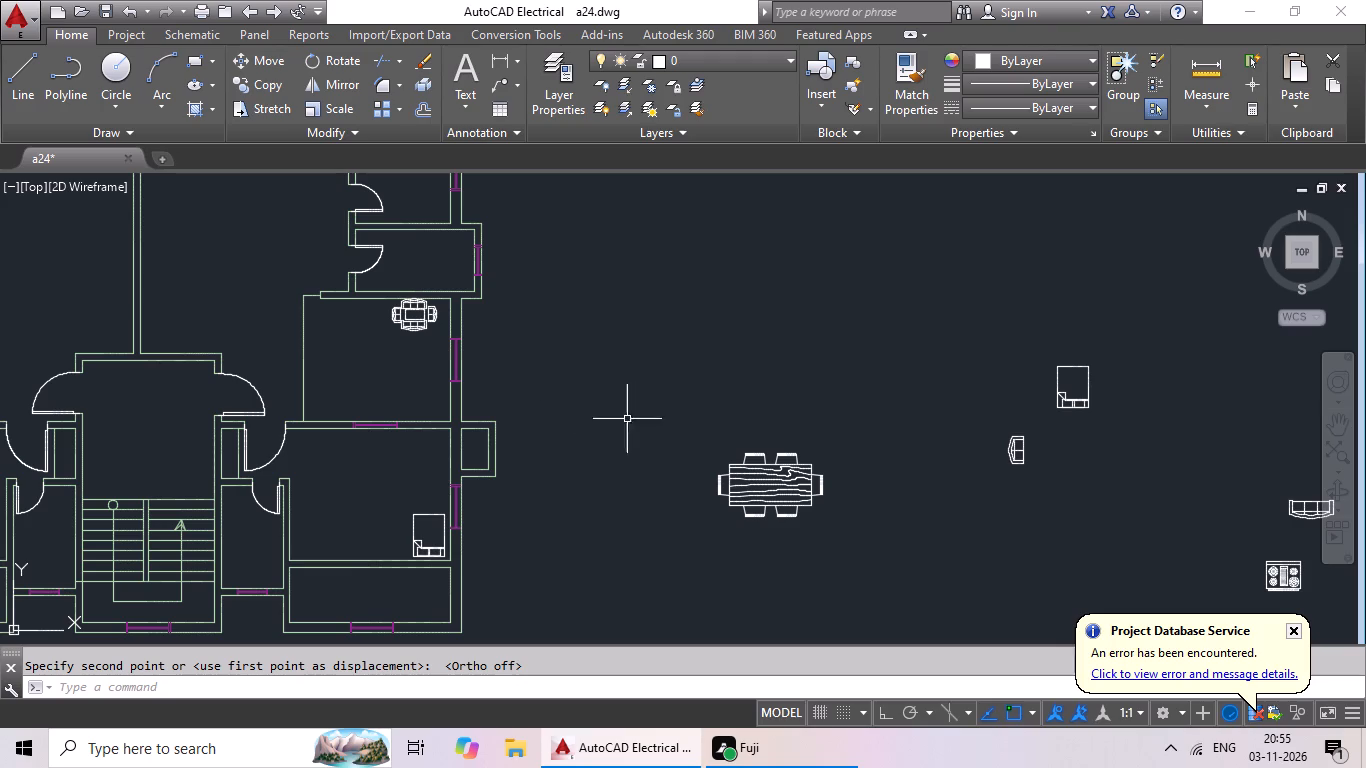
# Erase the desk and the west, east and south sofas of the scaled seating group in the east room.
pyautogui.scroll(2, 417, 322)
pyautogui.moveTo(412, 295); pyautogui.dragTo(395, 393, button='middle')
pyautogui.scroll(2, 399, 399)
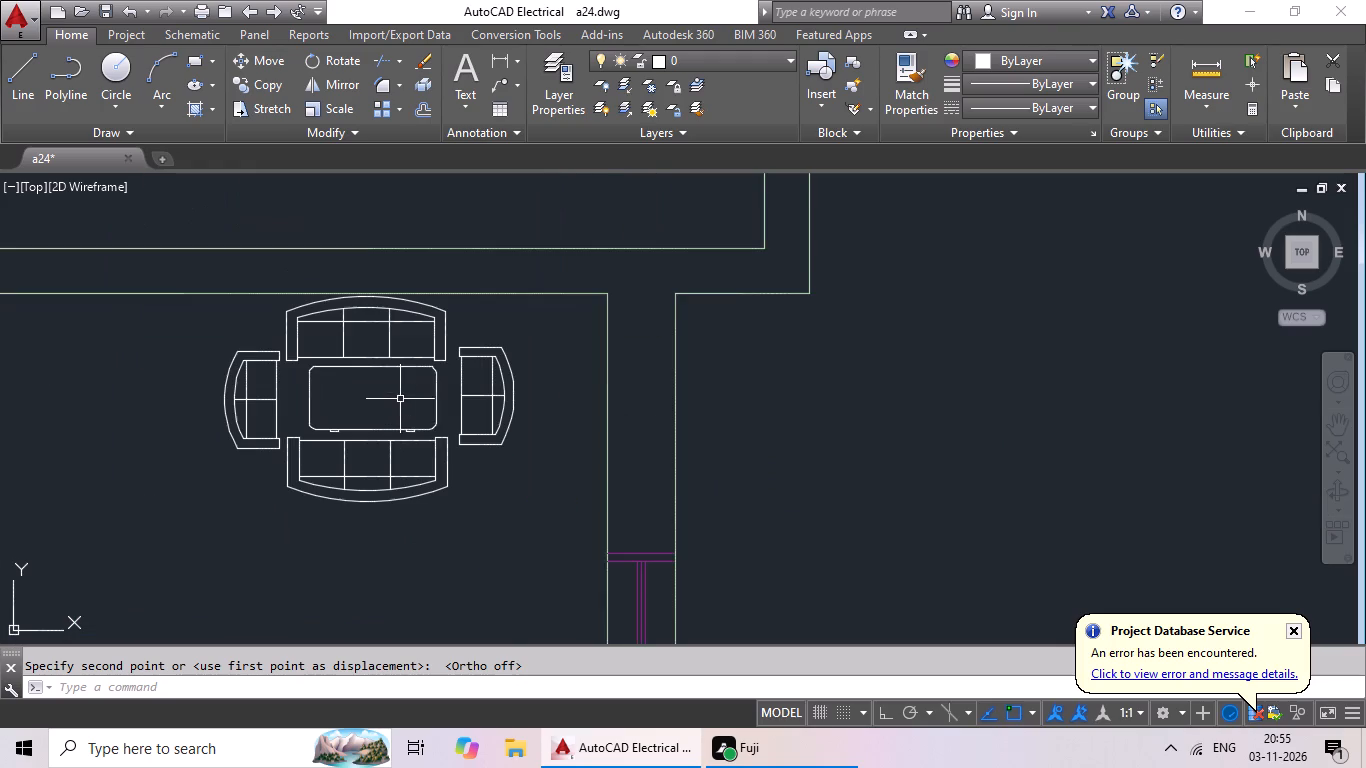
pyautogui.moveTo(553, 362); pyautogui.dragTo(245, 451)
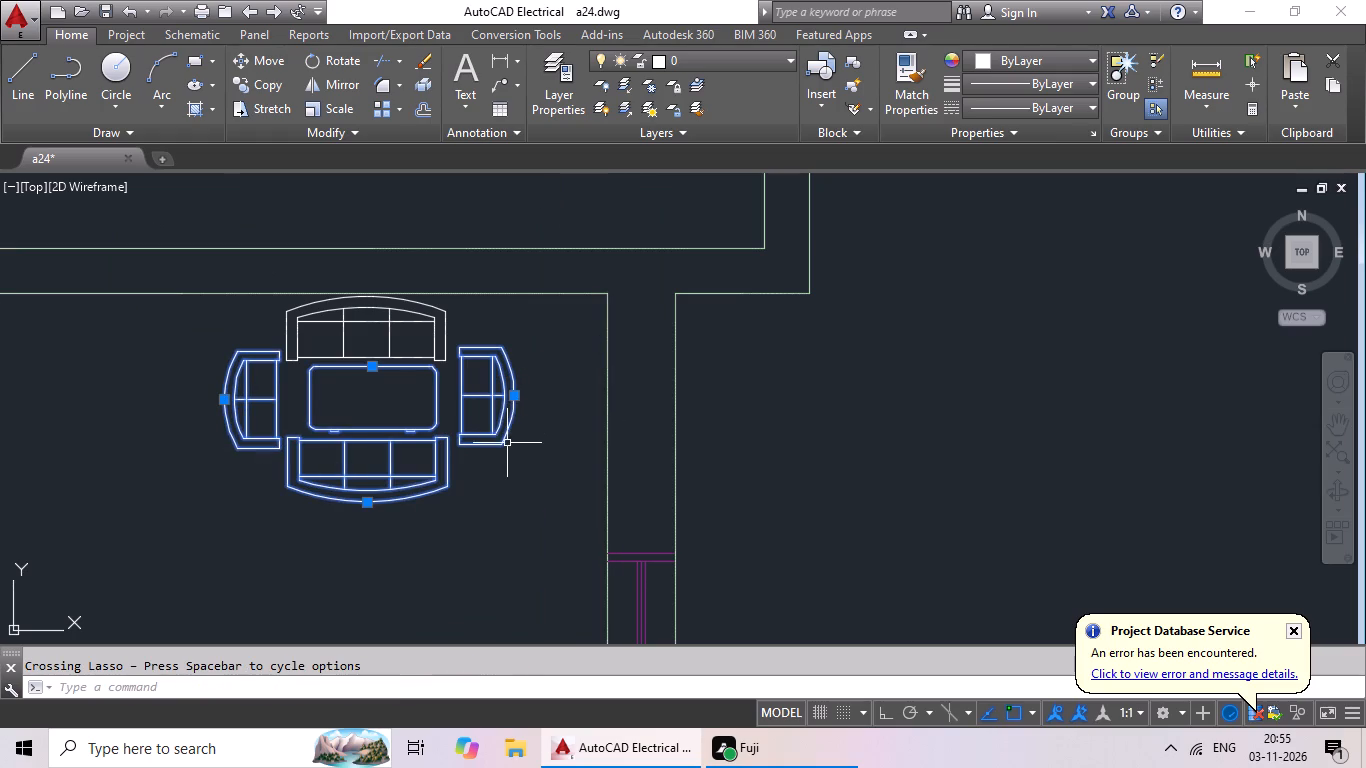
pyautogui.press('Delete')
# Paste the larger copied sofa-and-desk seating group outside the plan, just east of the east room's window wall.
pyautogui.scroll(-2, 500, 446)
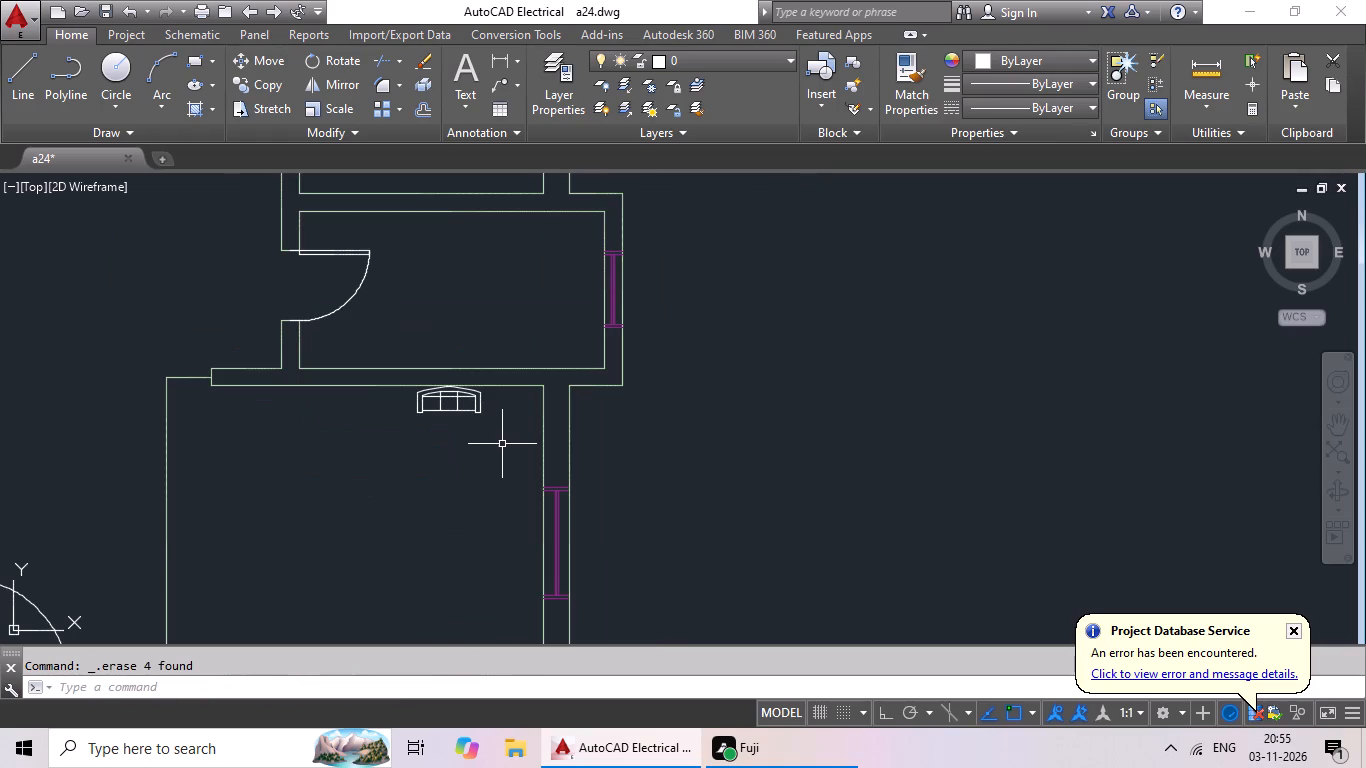
pyautogui.hotkey('ctrl', 'v')
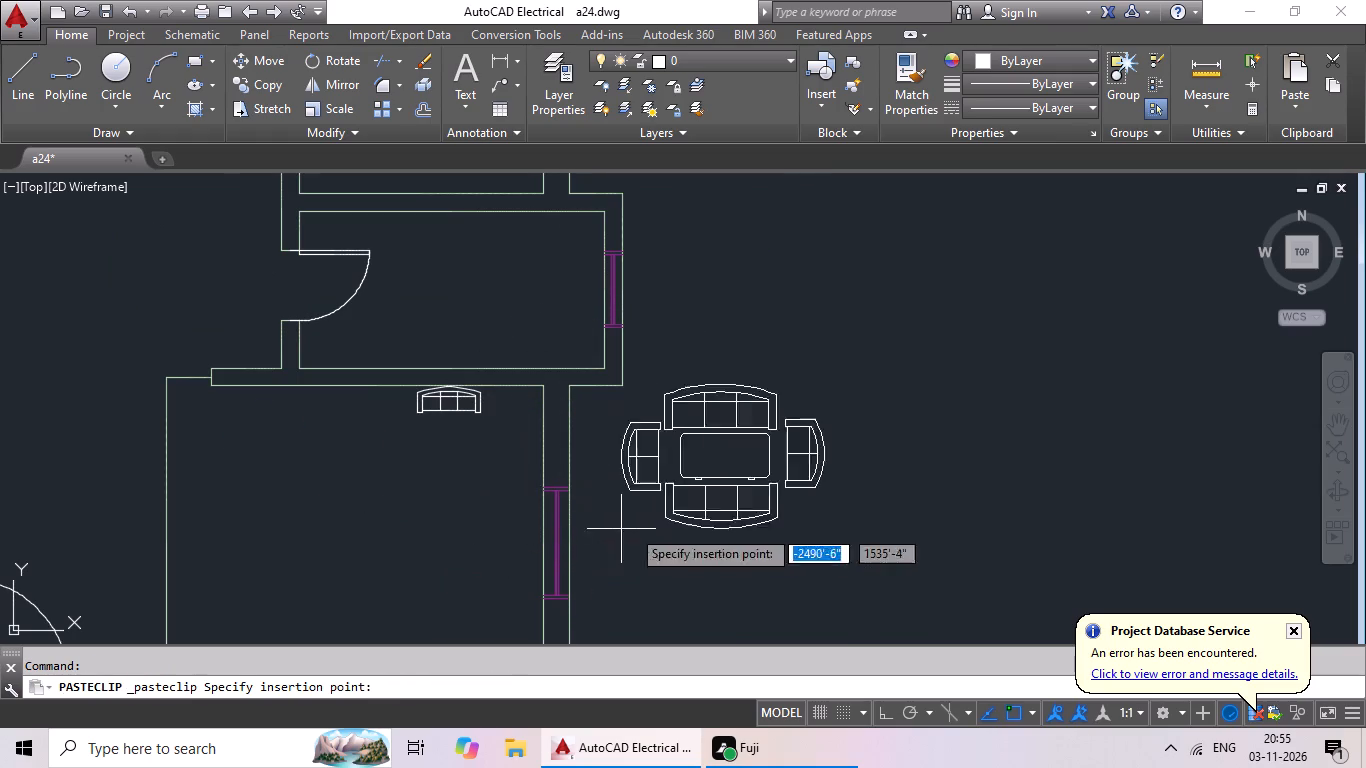
pyautogui.click(713, 503)
# Erase the leftover scaled sofa below the east room's north wall.
pyautogui.click(472, 409)
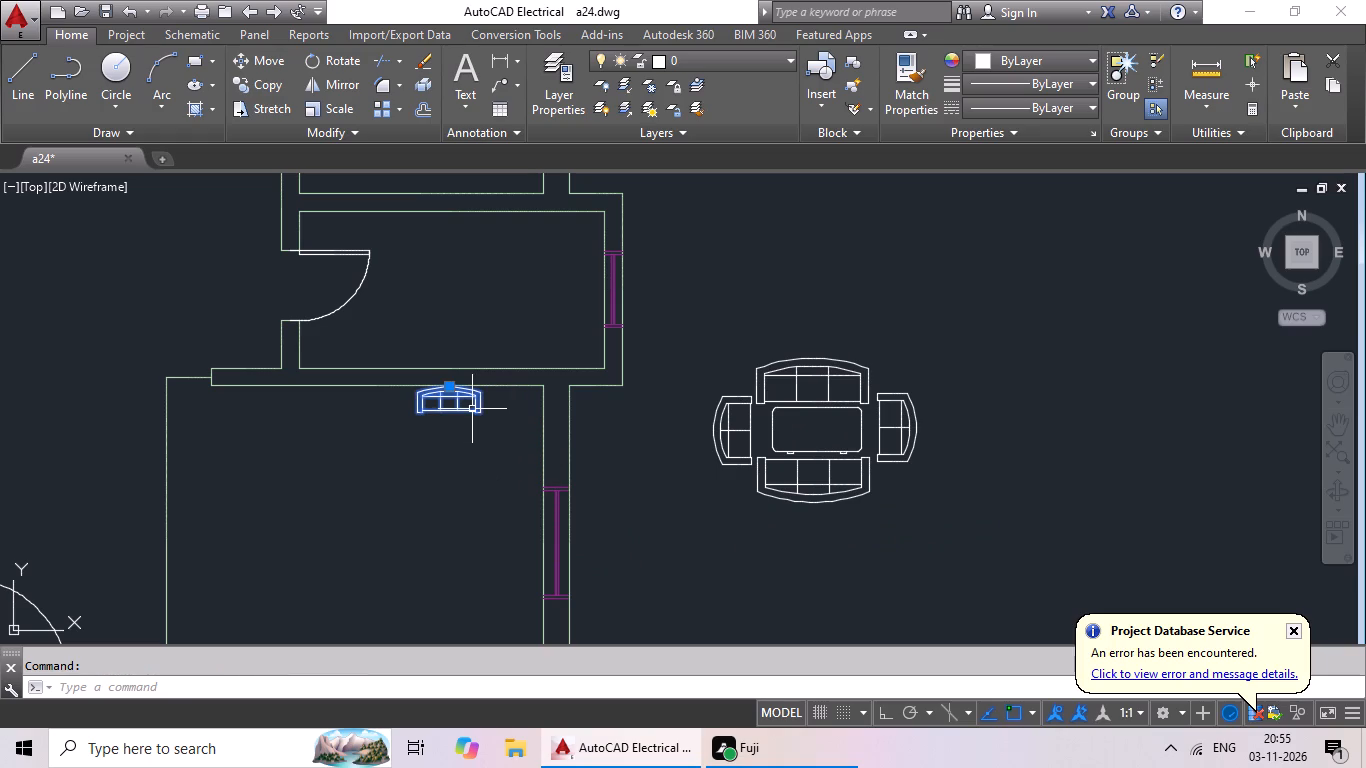
pyautogui.press('Delete')
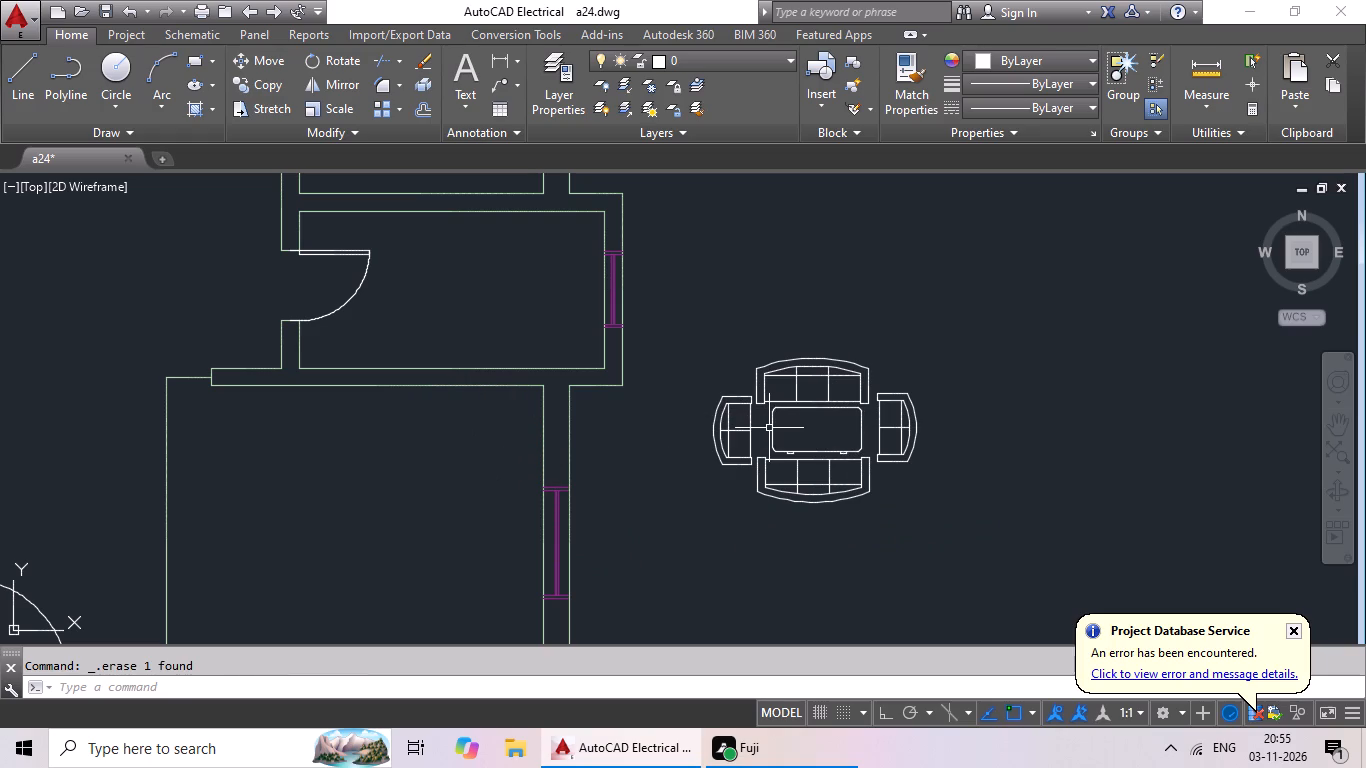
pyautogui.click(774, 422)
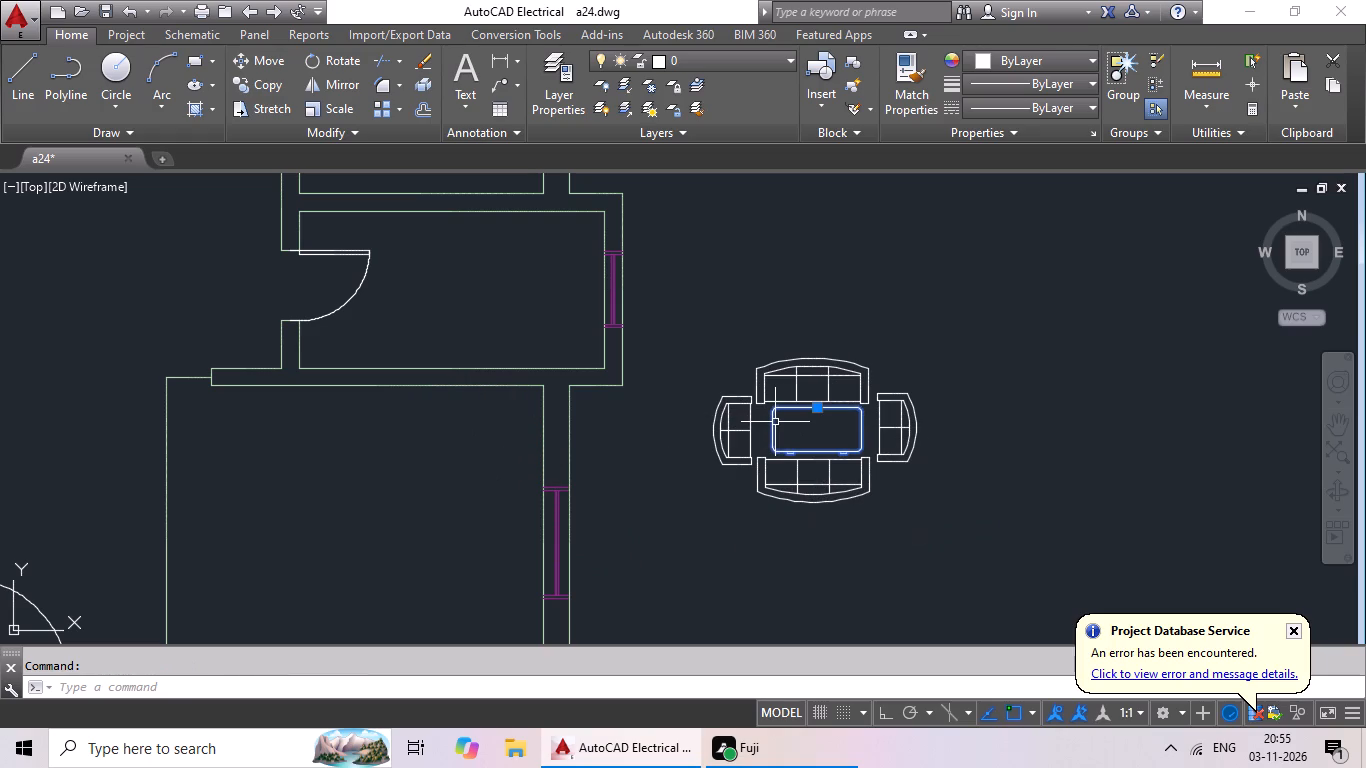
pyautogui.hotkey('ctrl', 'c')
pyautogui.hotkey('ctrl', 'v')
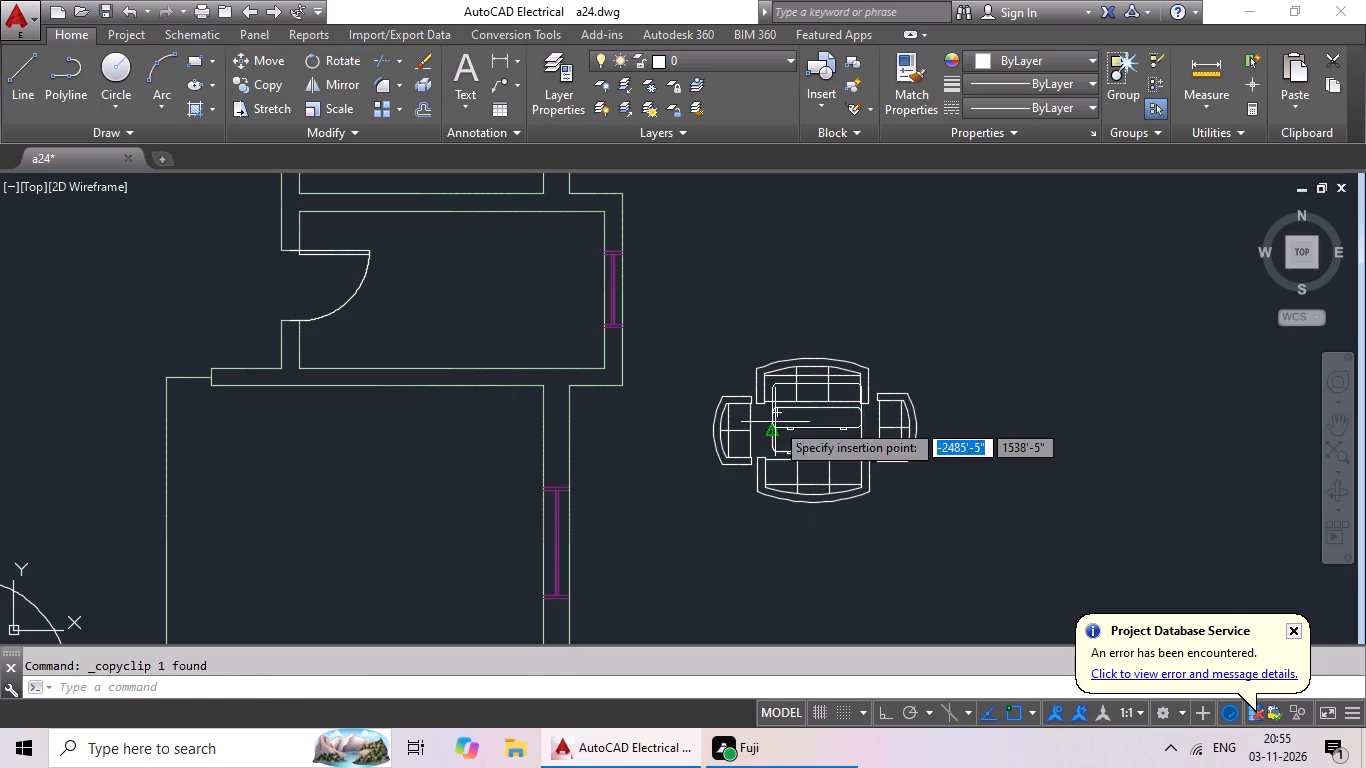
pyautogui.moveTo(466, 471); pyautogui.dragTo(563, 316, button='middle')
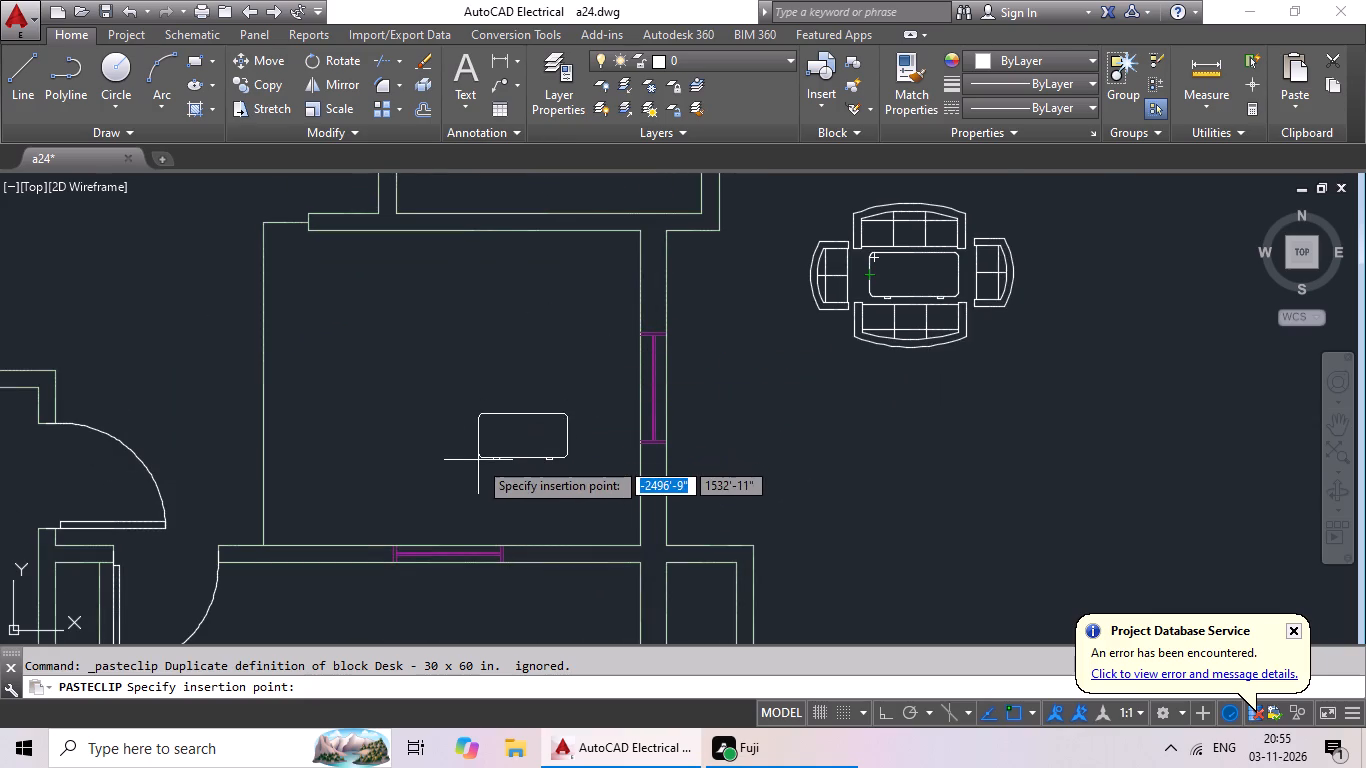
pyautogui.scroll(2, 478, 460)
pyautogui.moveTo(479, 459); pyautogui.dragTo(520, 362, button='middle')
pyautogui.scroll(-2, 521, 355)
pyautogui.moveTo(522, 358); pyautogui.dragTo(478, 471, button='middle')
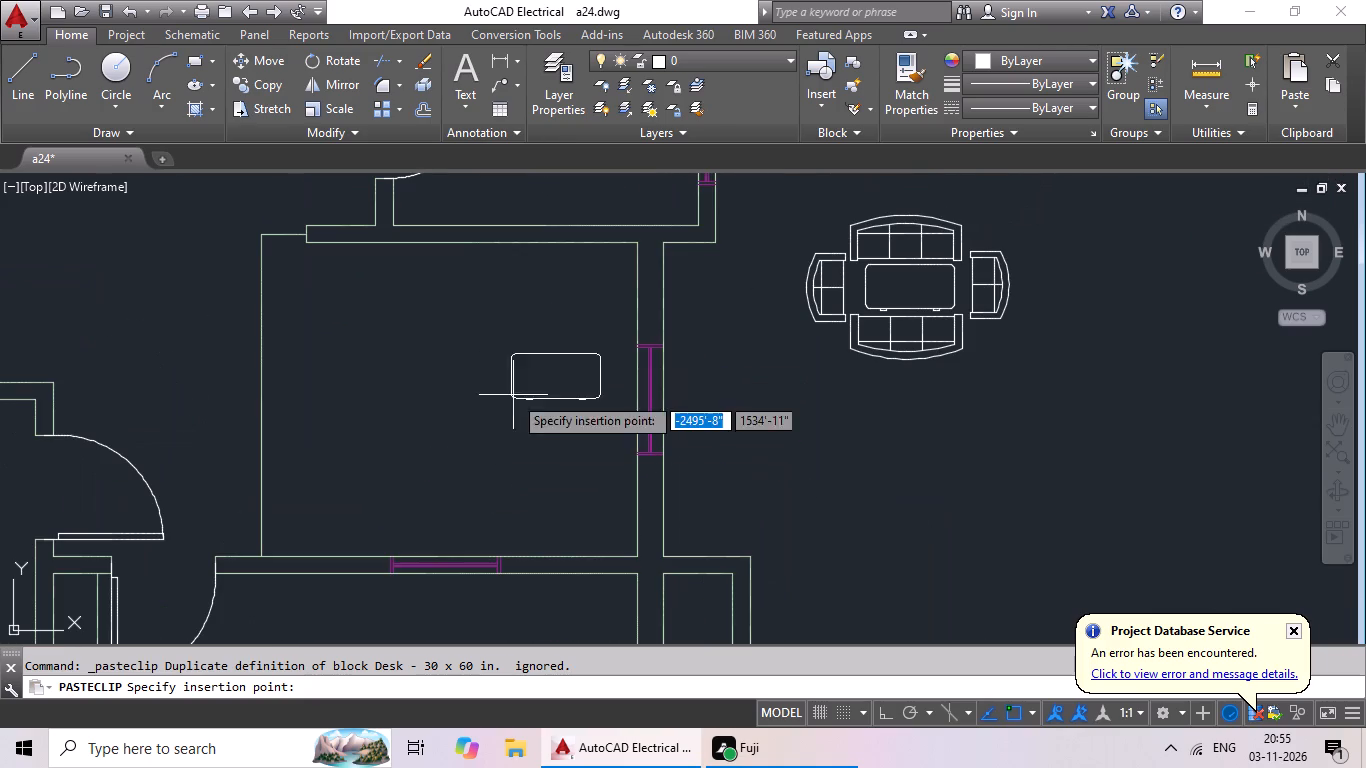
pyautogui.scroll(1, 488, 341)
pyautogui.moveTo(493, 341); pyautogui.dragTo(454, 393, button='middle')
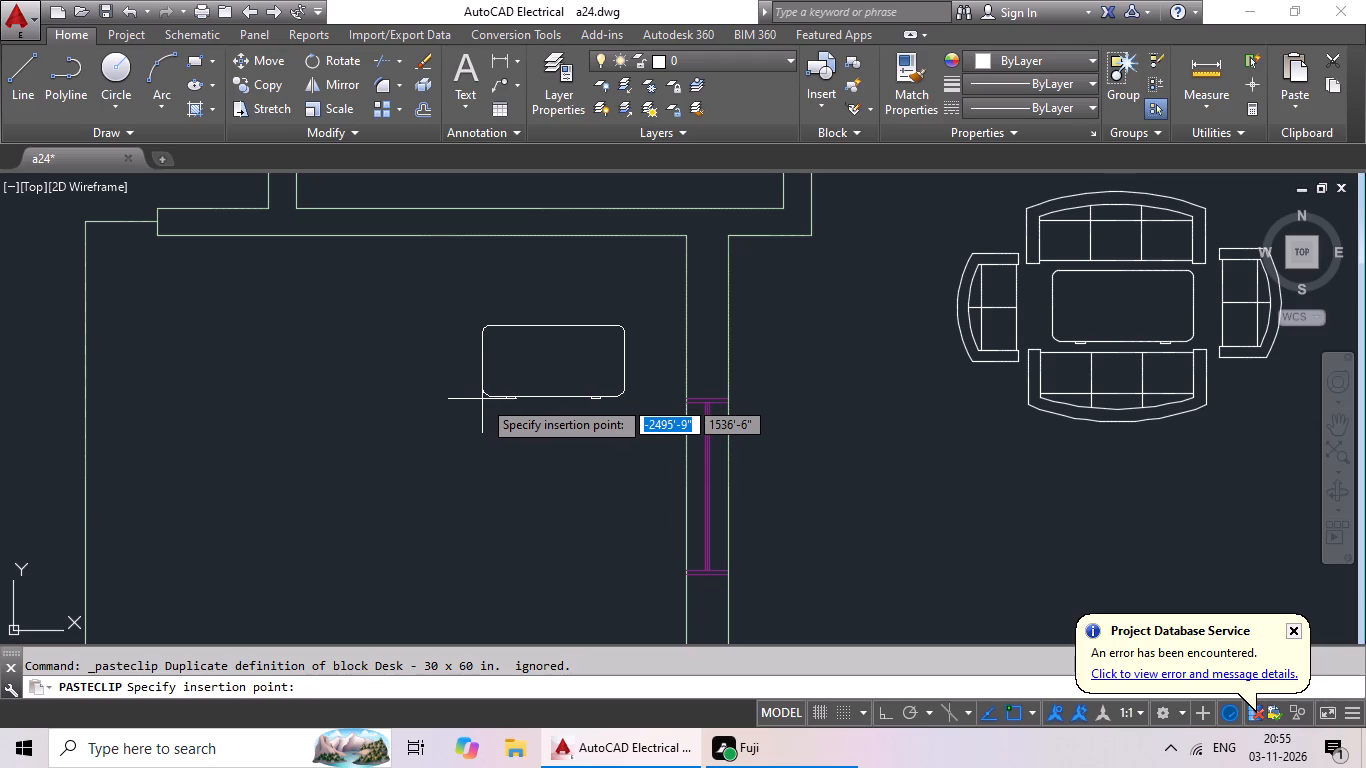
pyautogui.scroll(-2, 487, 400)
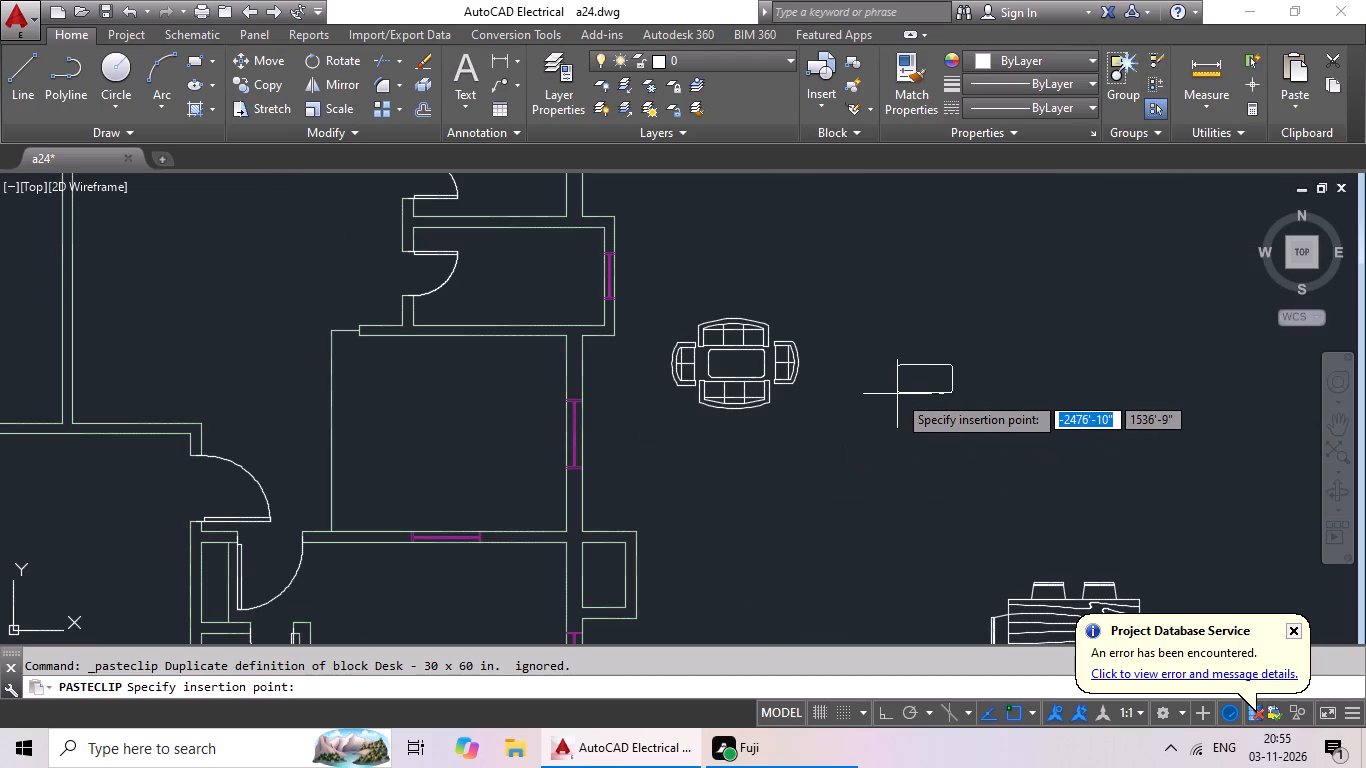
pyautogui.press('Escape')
# Copy the whole seating group outside the plan and paste it in the east room, against the south wall.
pyautogui.moveTo(899, 327); pyautogui.dragTo(692, 339)
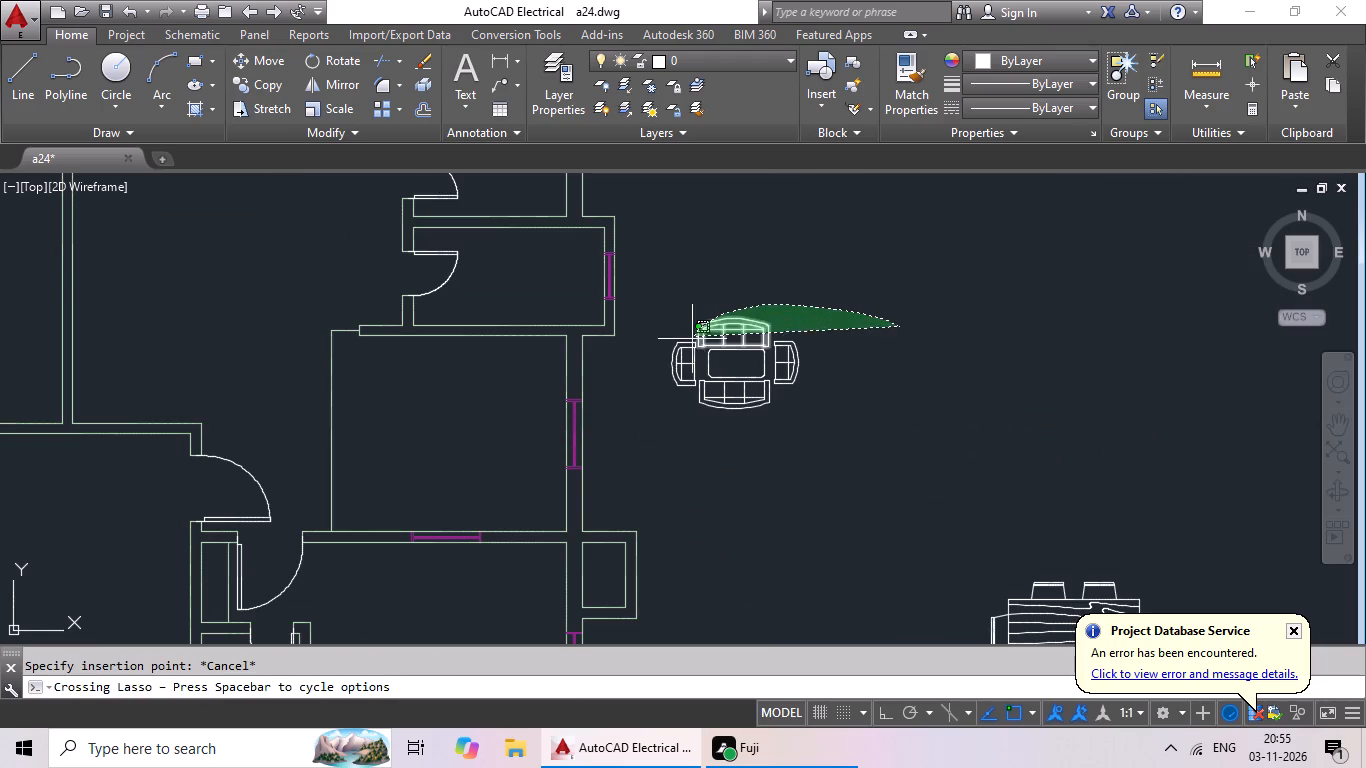
pyautogui.moveTo(692, 339); pyautogui.dragTo(830, 427)
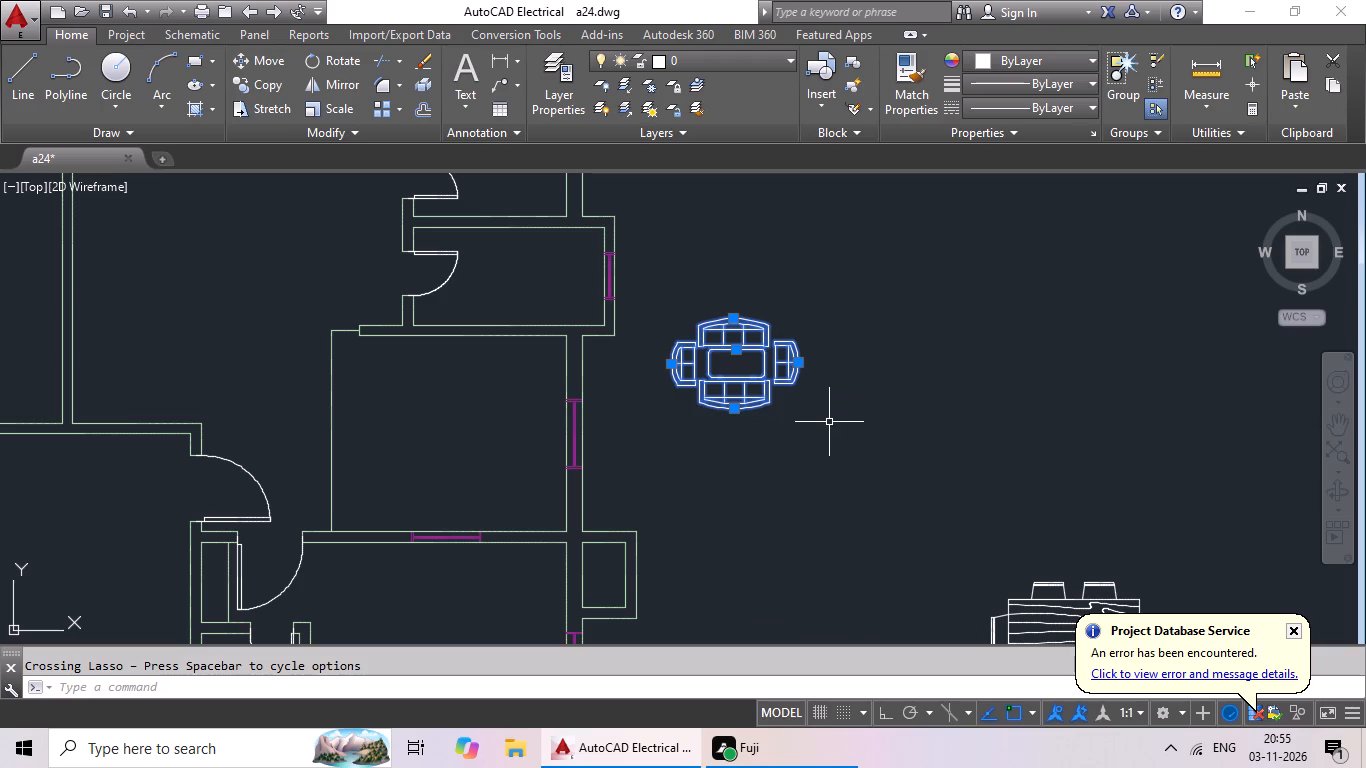
pyautogui.hotkey('ctrl', 'c')
pyautogui.hotkey('ctrl', 'v')
pyautogui.scroll(2, 451, 423)
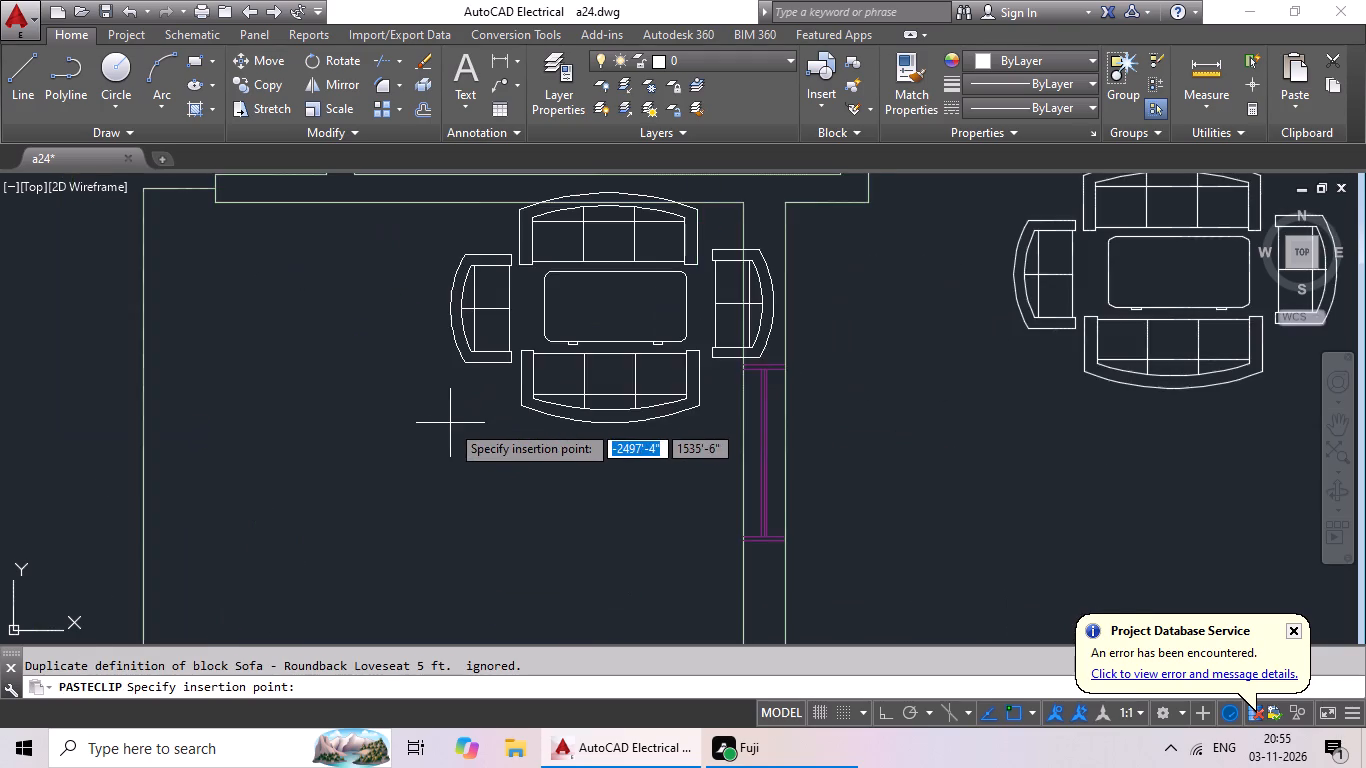
pyautogui.scroll(-2, 448, 434)
pyautogui.moveTo(440, 459); pyautogui.dragTo(480, 365, button='middle')
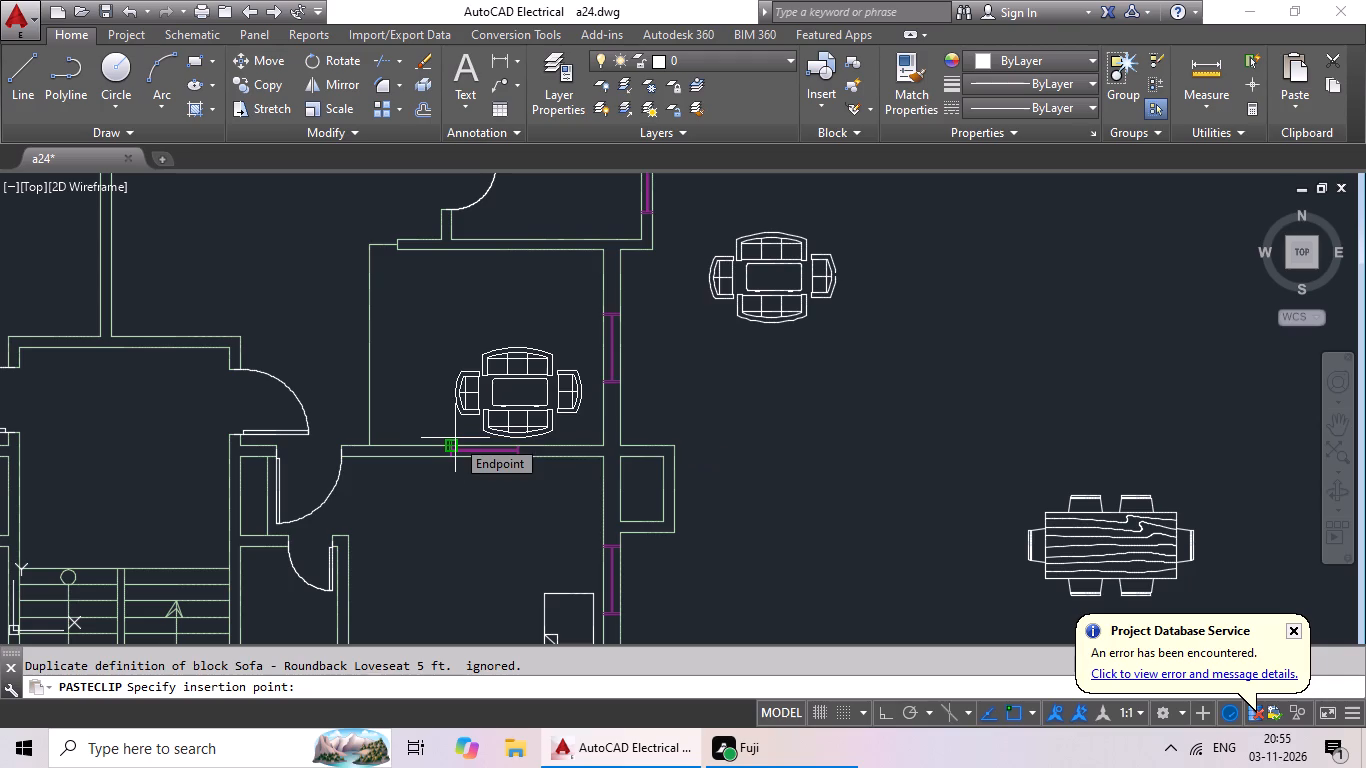
pyautogui.click(456, 438)
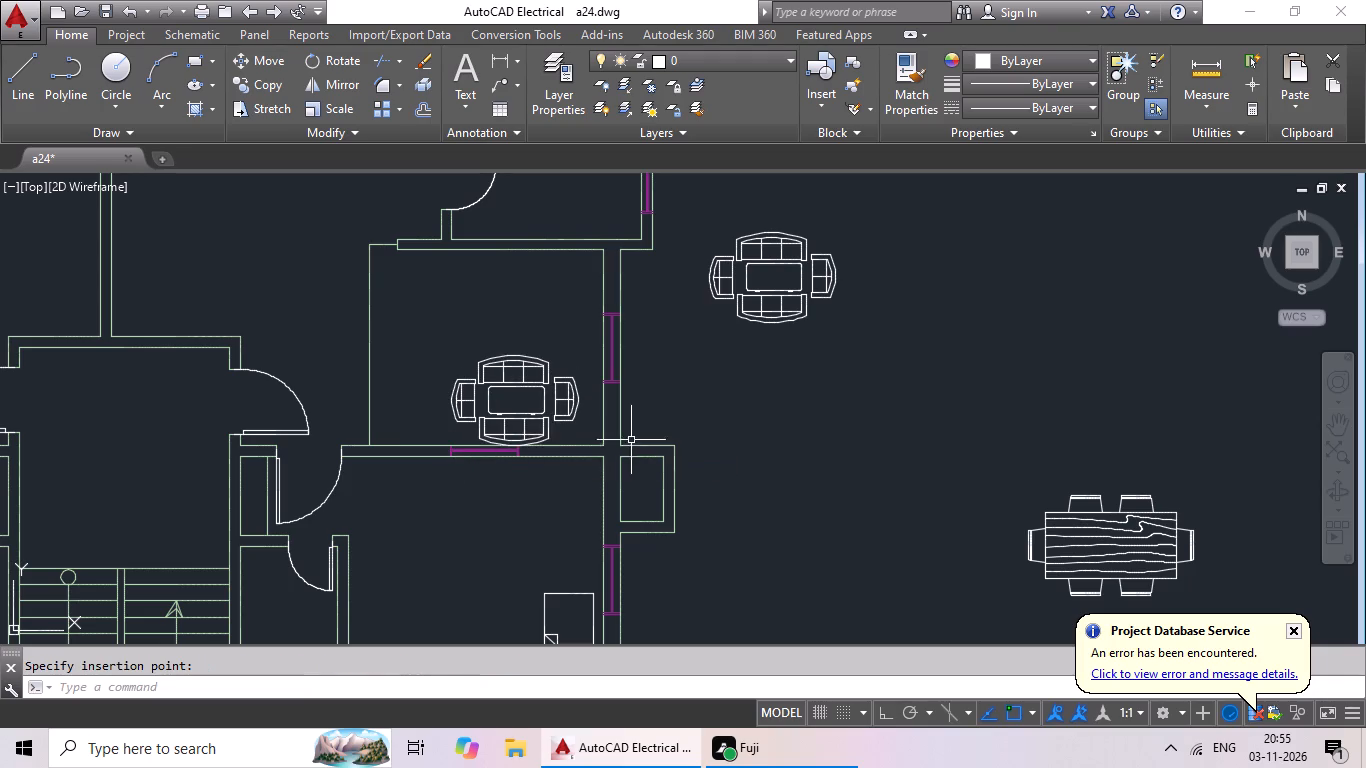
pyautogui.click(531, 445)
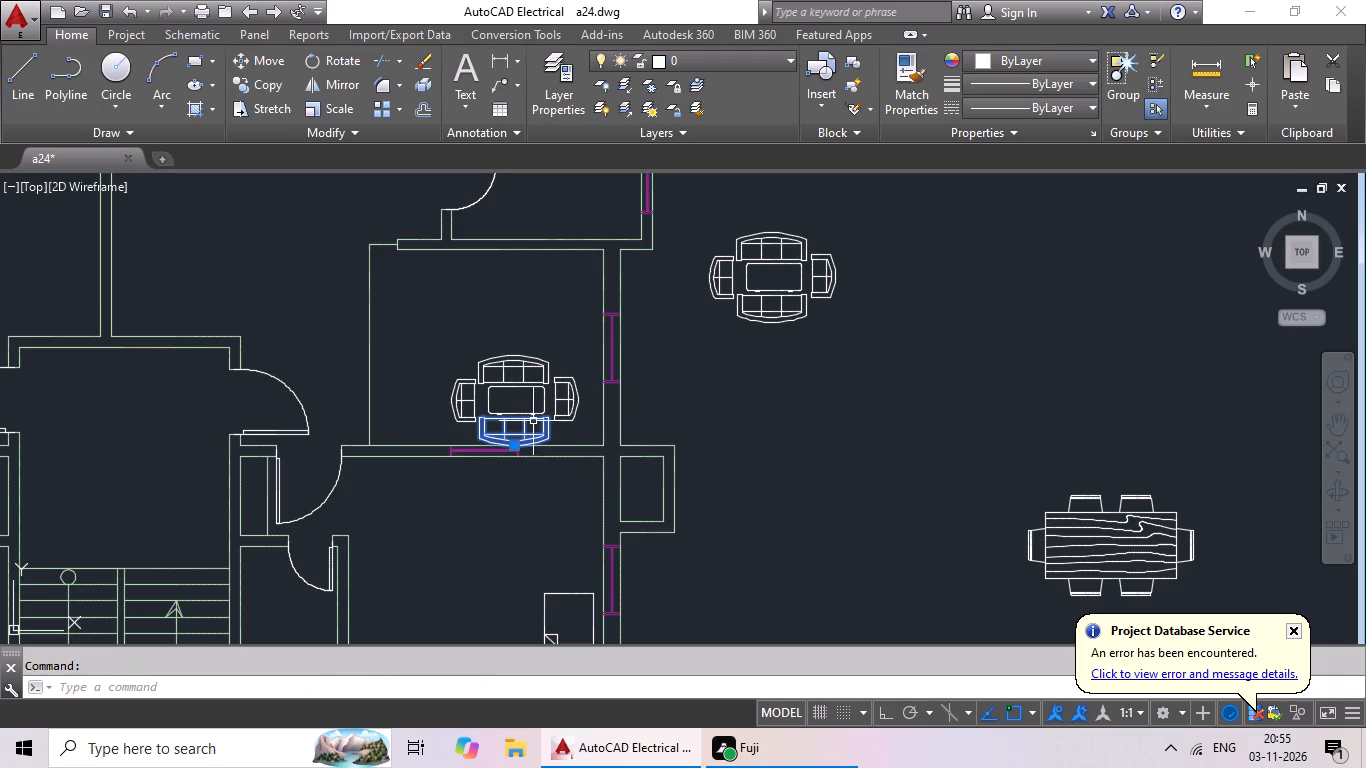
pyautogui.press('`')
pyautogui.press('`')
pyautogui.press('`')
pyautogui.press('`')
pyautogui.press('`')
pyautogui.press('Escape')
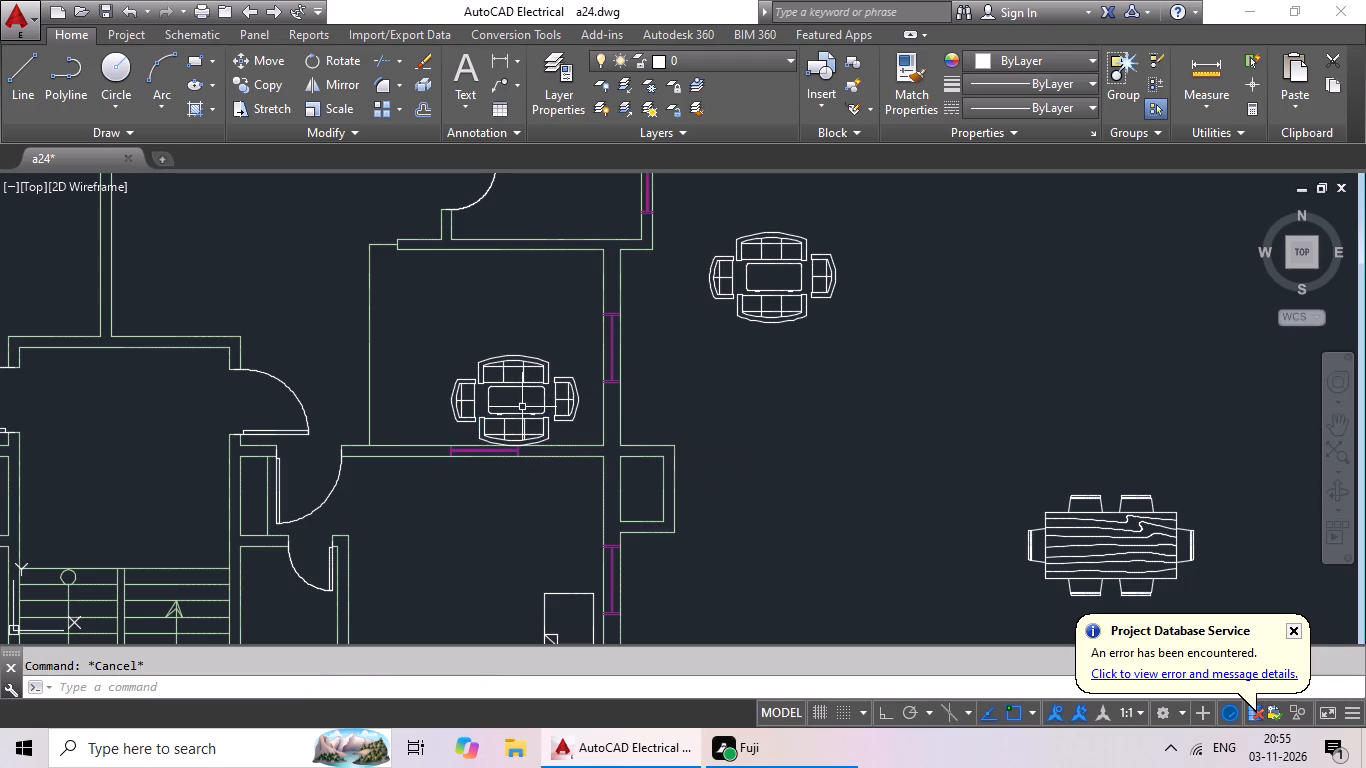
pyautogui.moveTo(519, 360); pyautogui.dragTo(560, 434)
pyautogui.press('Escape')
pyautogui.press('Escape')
# Move the east room's whole seating group slightly east along the south wall.
pyautogui.moveTo(561, 332); pyautogui.dragTo(497, 332)
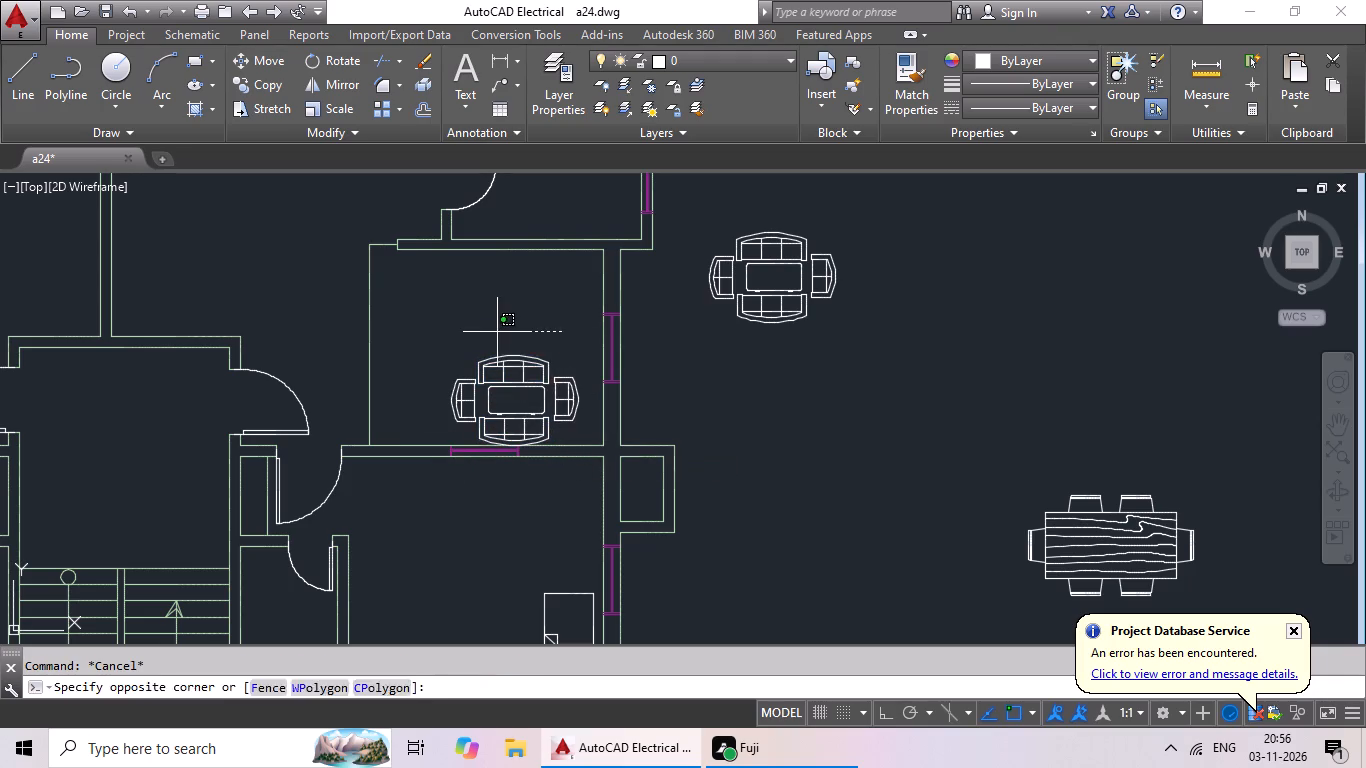
pyautogui.moveTo(497, 332); pyautogui.dragTo(569, 432)
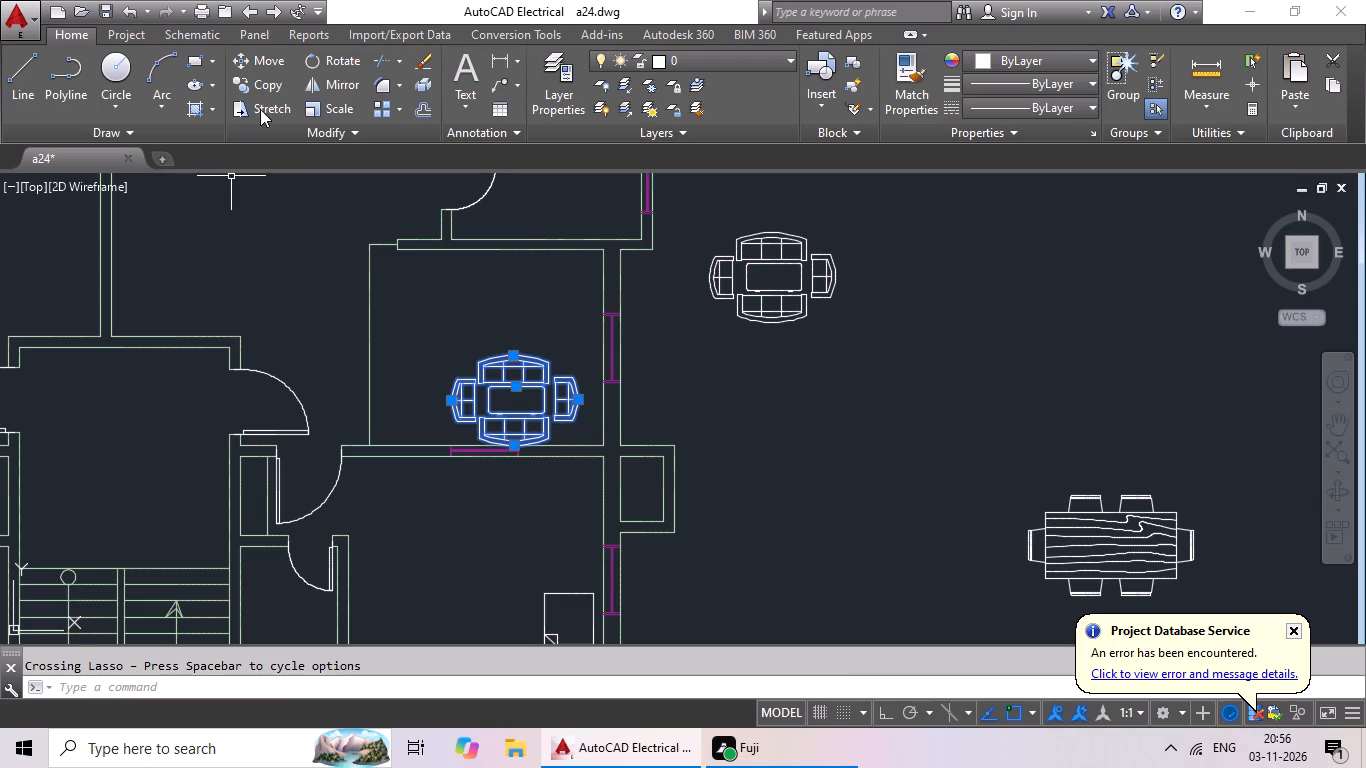
pyautogui.click(252, 58)
pyautogui.moveTo(517, 352); pyautogui.dragTo(520, 343)
pyautogui.click(521, 346)
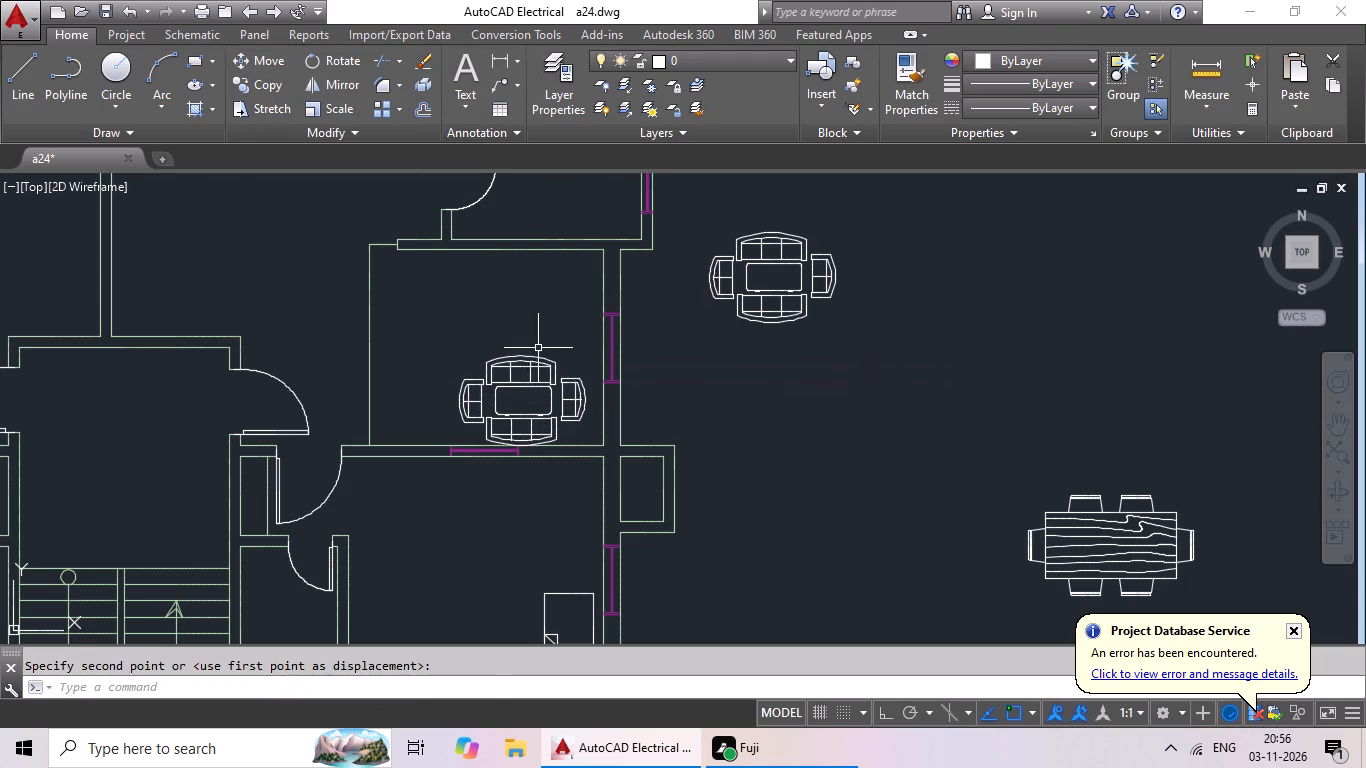
# Move the east room's whole seating group slightly north, clear of the south wall.
pyautogui.doubleClick(537, 373)
pyautogui.moveTo(490, 399); pyautogui.dragTo(522, 421)
pyautogui.moveTo(567, 395); pyautogui.dragTo(483, 421)
pyautogui.moveTo(459, 367); pyautogui.dragTo(510, 421)
pyautogui.moveTo(464, 382); pyautogui.dragTo(482, 428)
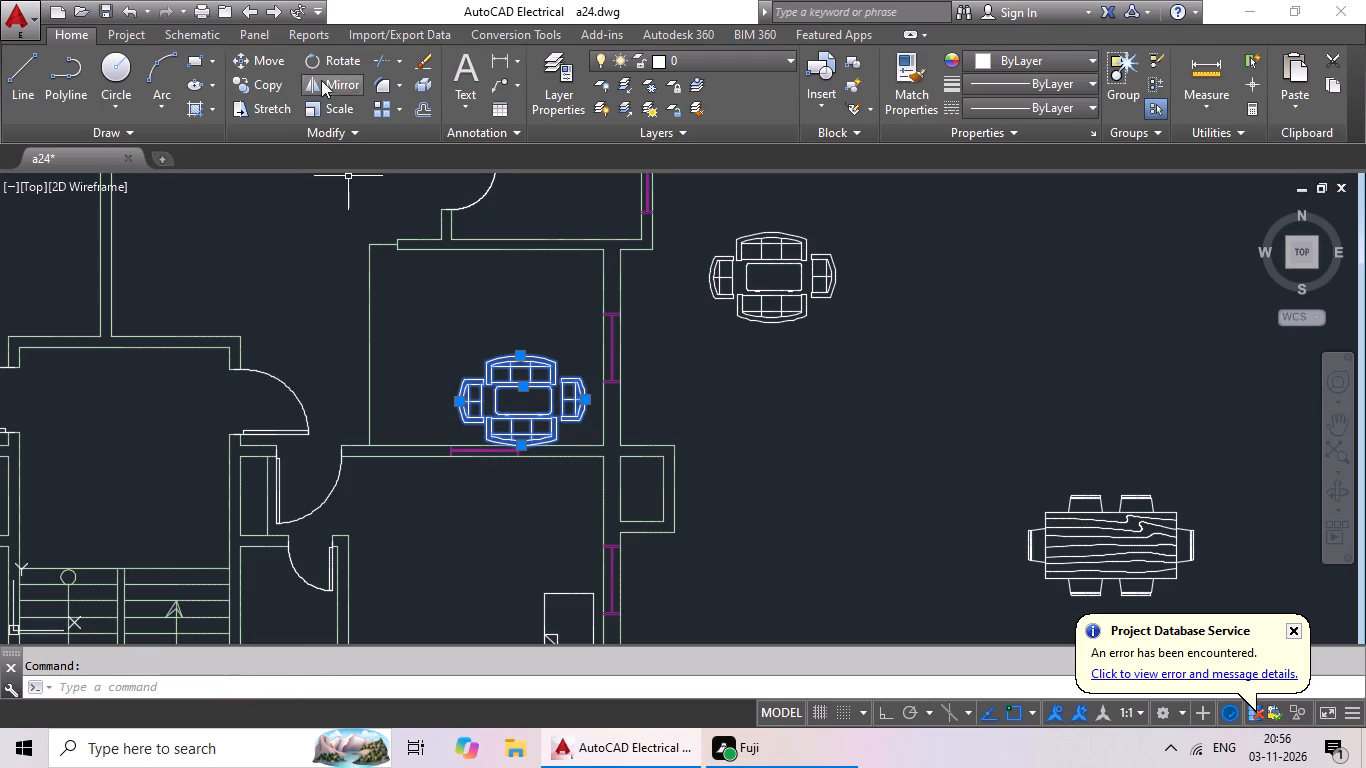
pyautogui.click(280, 68)
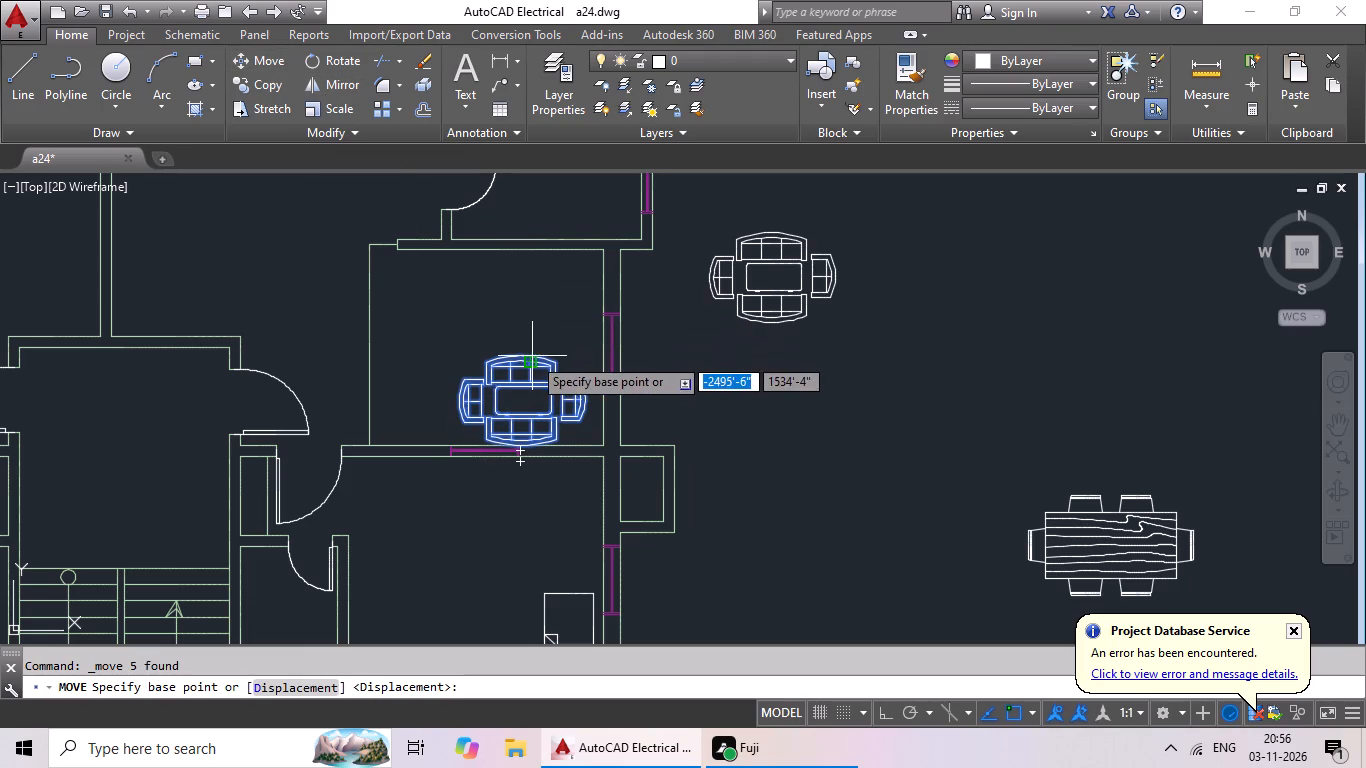
pyautogui.click(517, 353)
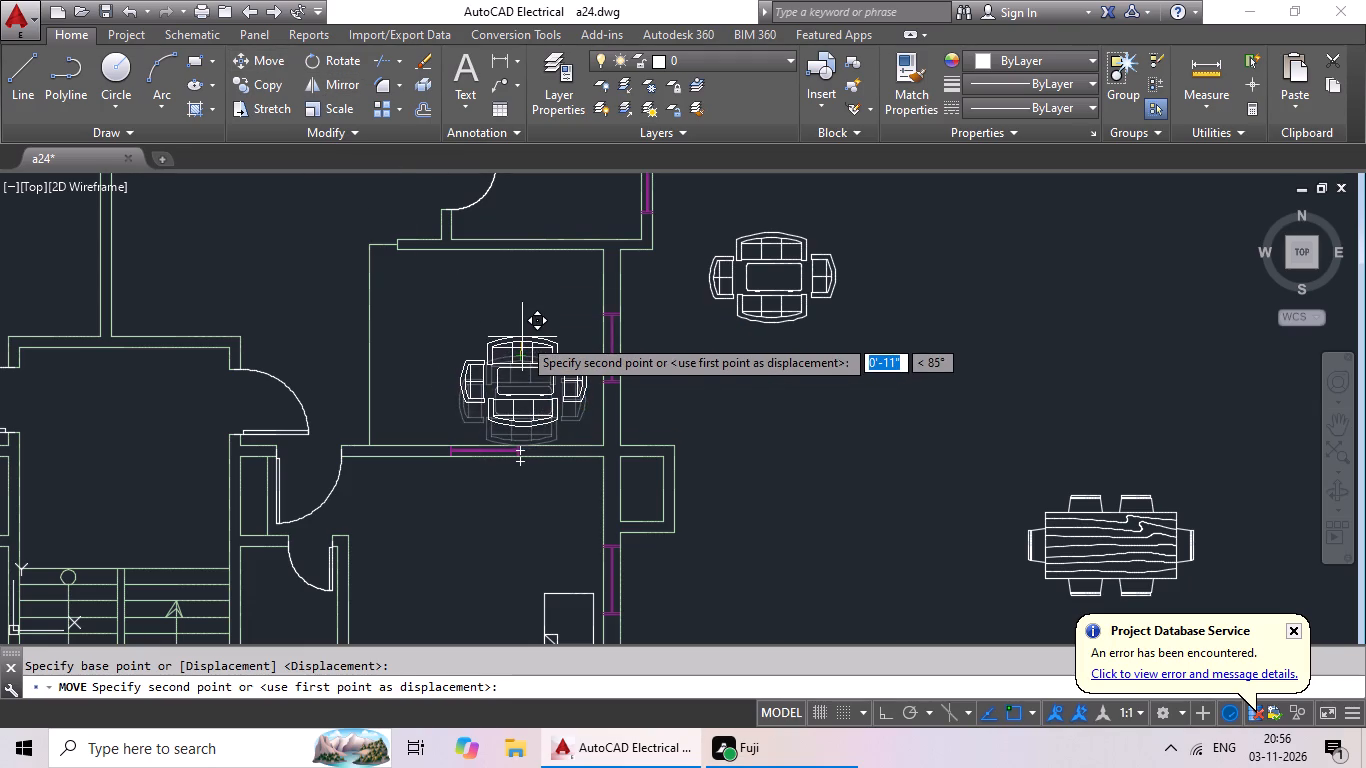
pyautogui.click(522, 342)
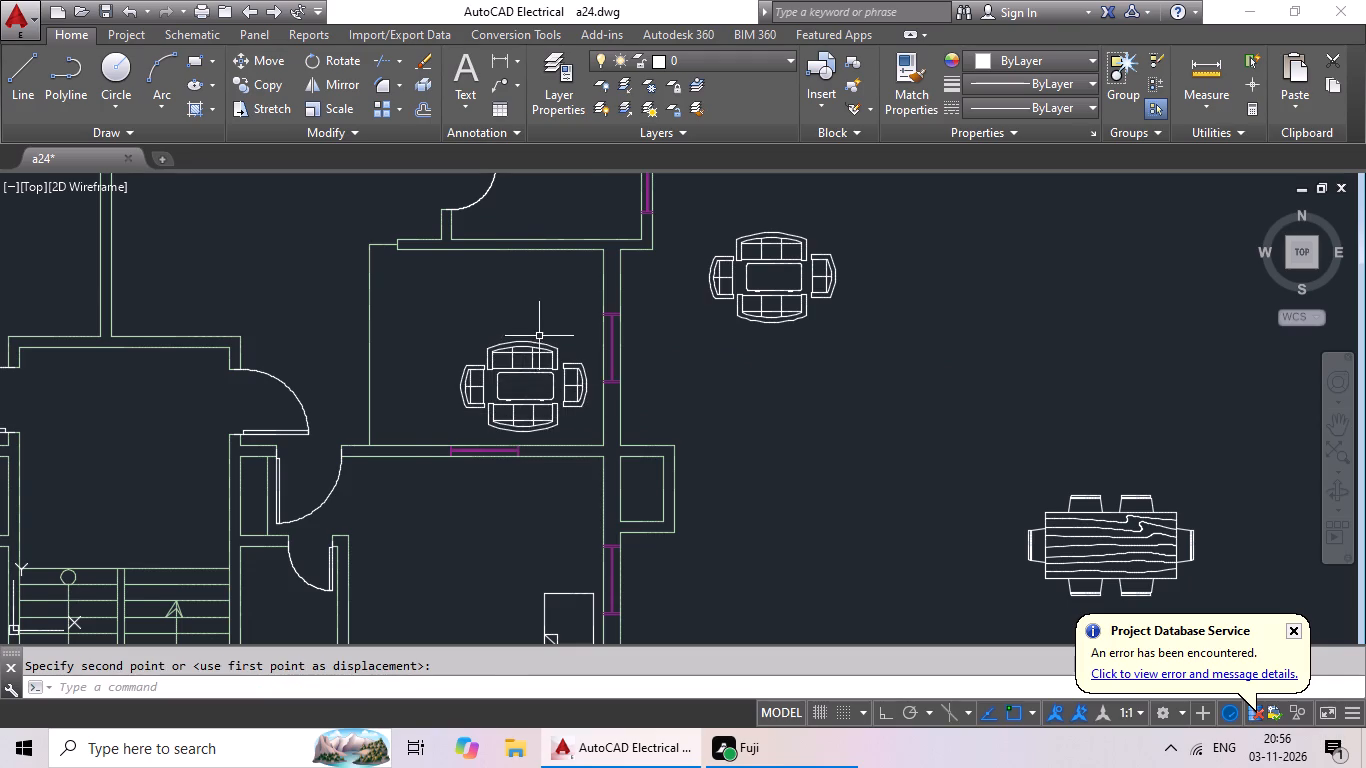
# Paste a copy of the seating group in the matching west room, between the window wall and the room's east side.
pyautogui.scroll(-1, 540, 336)
pyautogui.scroll(2, 519, 315)
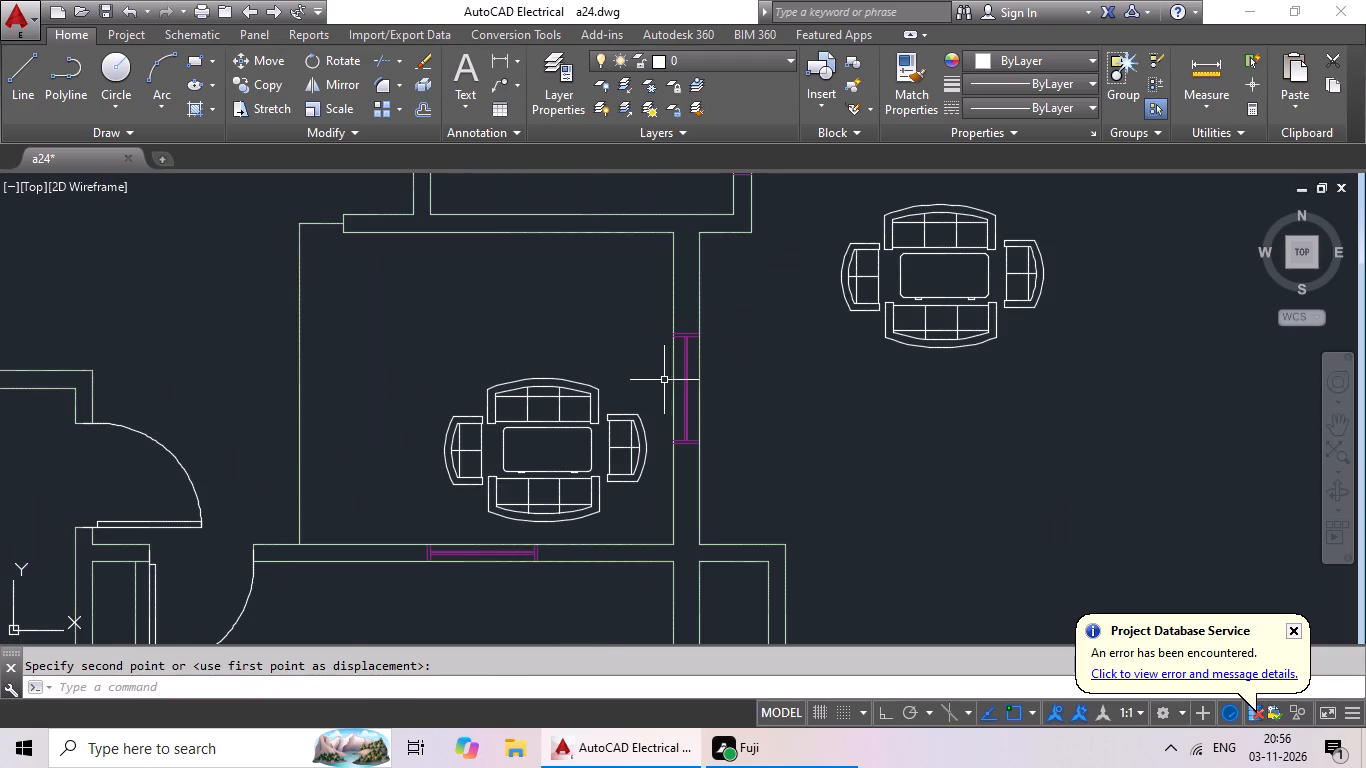
pyautogui.hotkey('ctrl', 'c')
pyautogui.hotkey('ctrl', 'v')
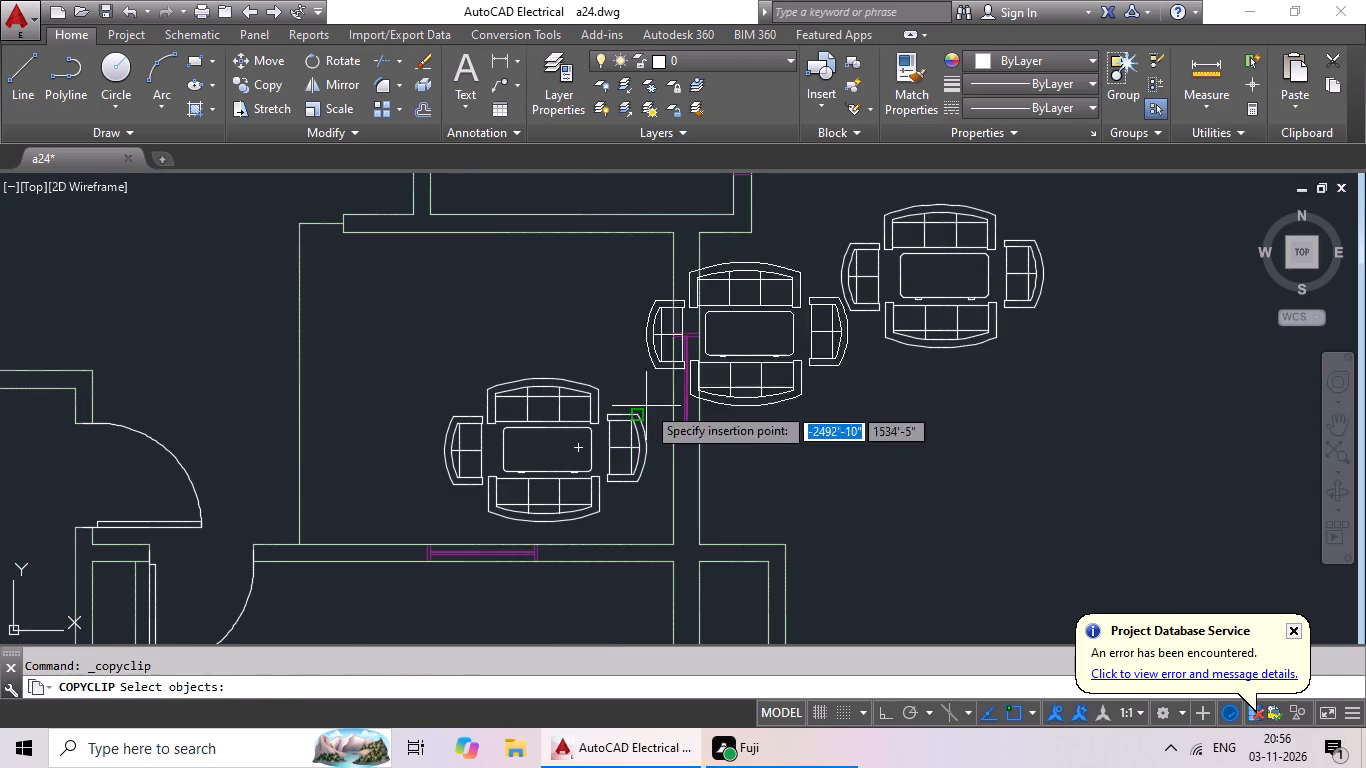
pyautogui.keyDown('ctrl'); pyautogui.scroll(-1, 520, 423); pyautogui.keyUp('ctrl')
pyautogui.moveTo(446, 423); pyautogui.dragTo(1025, 373, button='middle')
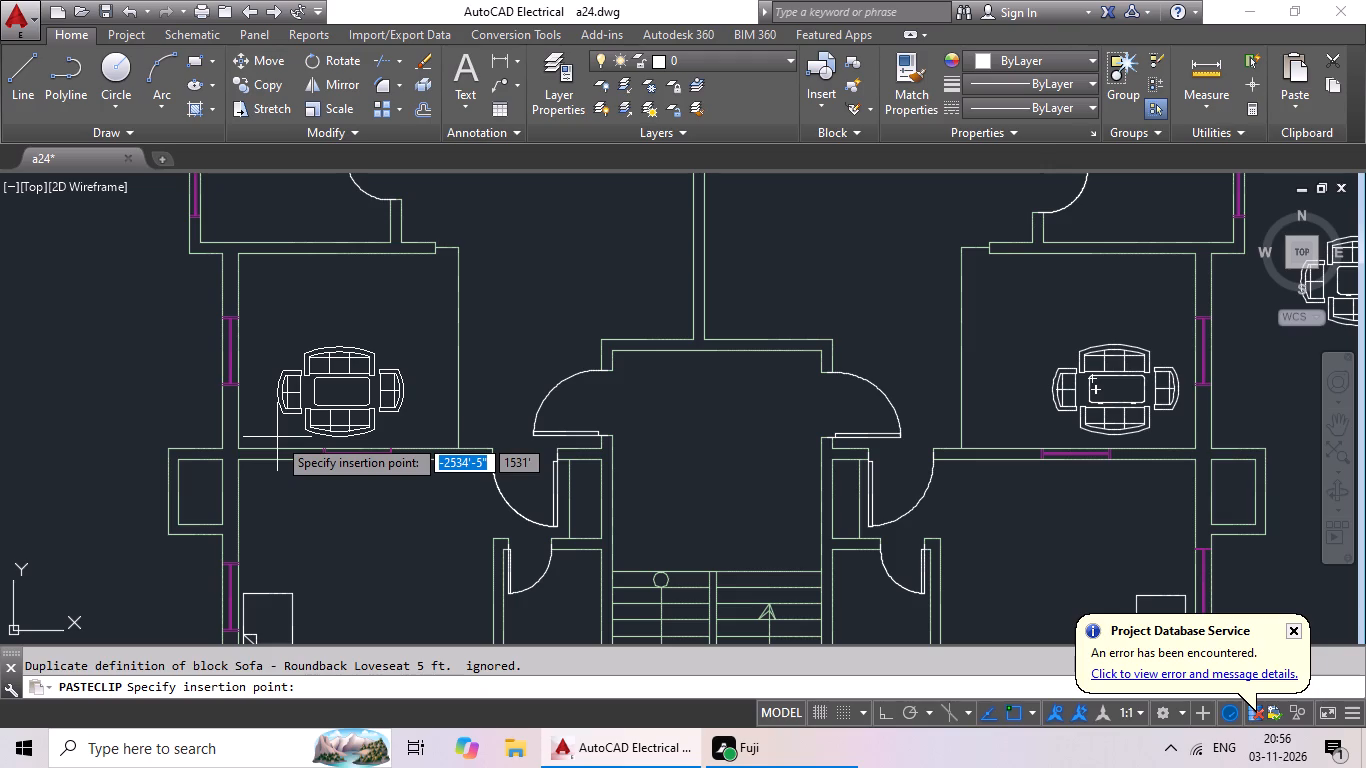
pyautogui.click(277, 437)
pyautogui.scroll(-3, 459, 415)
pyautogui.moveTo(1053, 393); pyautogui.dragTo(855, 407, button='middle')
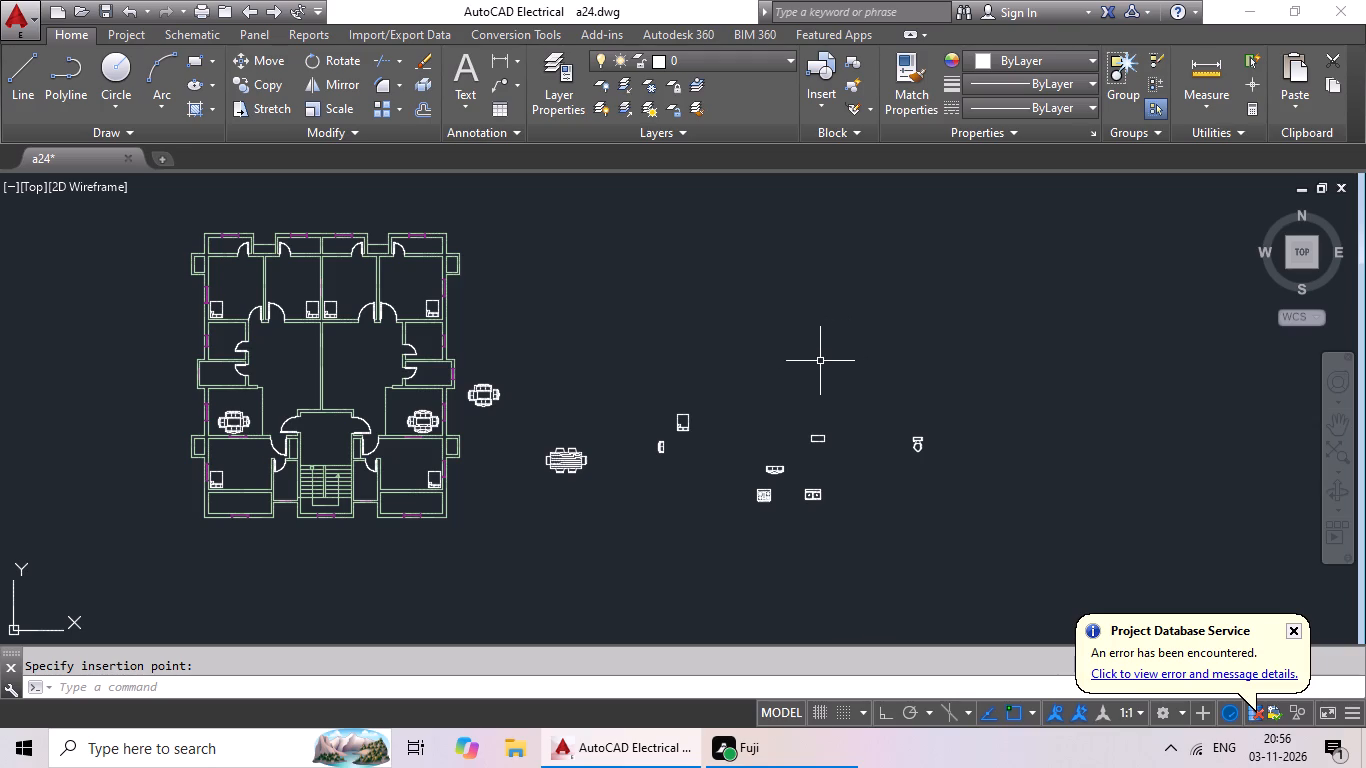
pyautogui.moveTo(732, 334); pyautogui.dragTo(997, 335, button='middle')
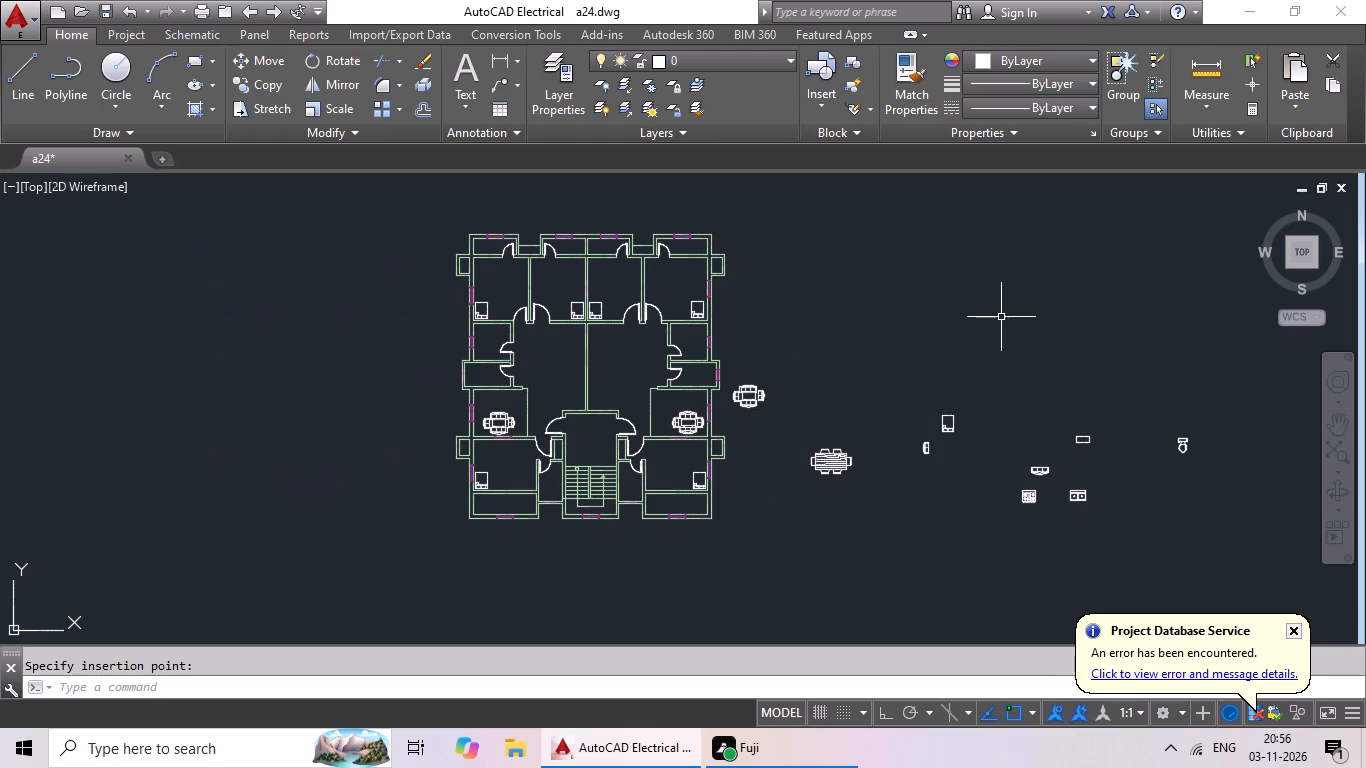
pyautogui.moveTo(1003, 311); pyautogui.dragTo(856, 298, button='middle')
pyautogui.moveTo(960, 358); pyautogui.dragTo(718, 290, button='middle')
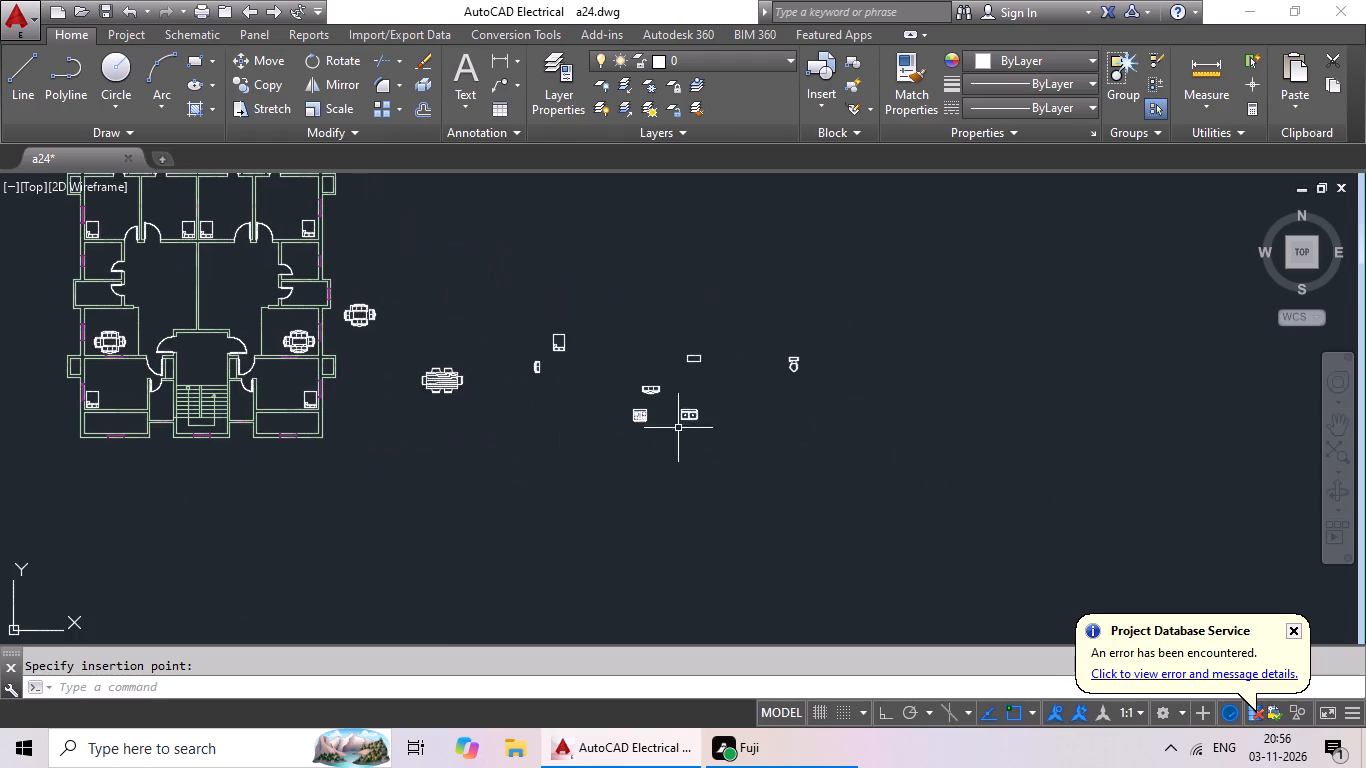
# Scale the four-burner range block outside the plan by reference, from its full width down to about 1'-1".
pyautogui.scroll(4, 685, 431)
pyautogui.moveTo(461, 333); pyautogui.dragTo(839, 328, button='middle')
pyautogui.scroll(2, 770, 314)
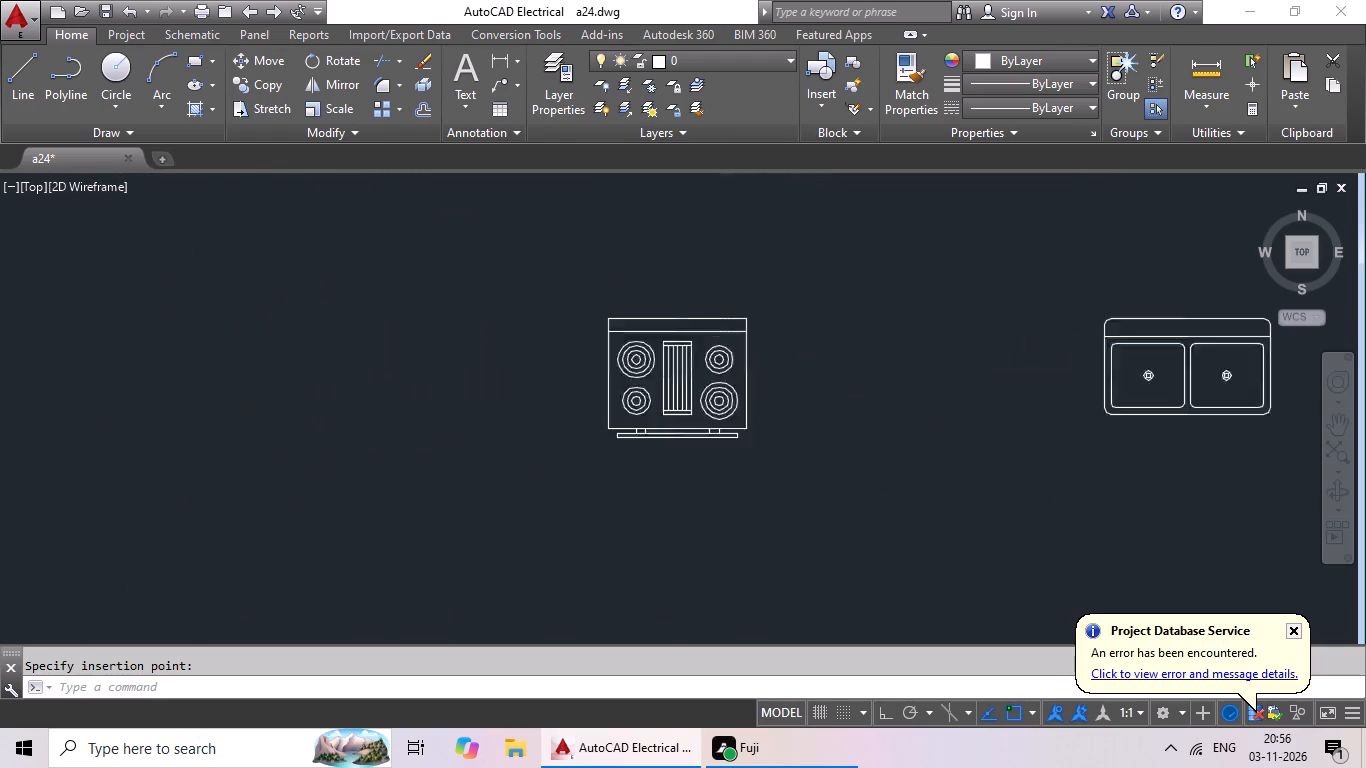
pyautogui.moveTo(773, 281); pyautogui.dragTo(869, 445)
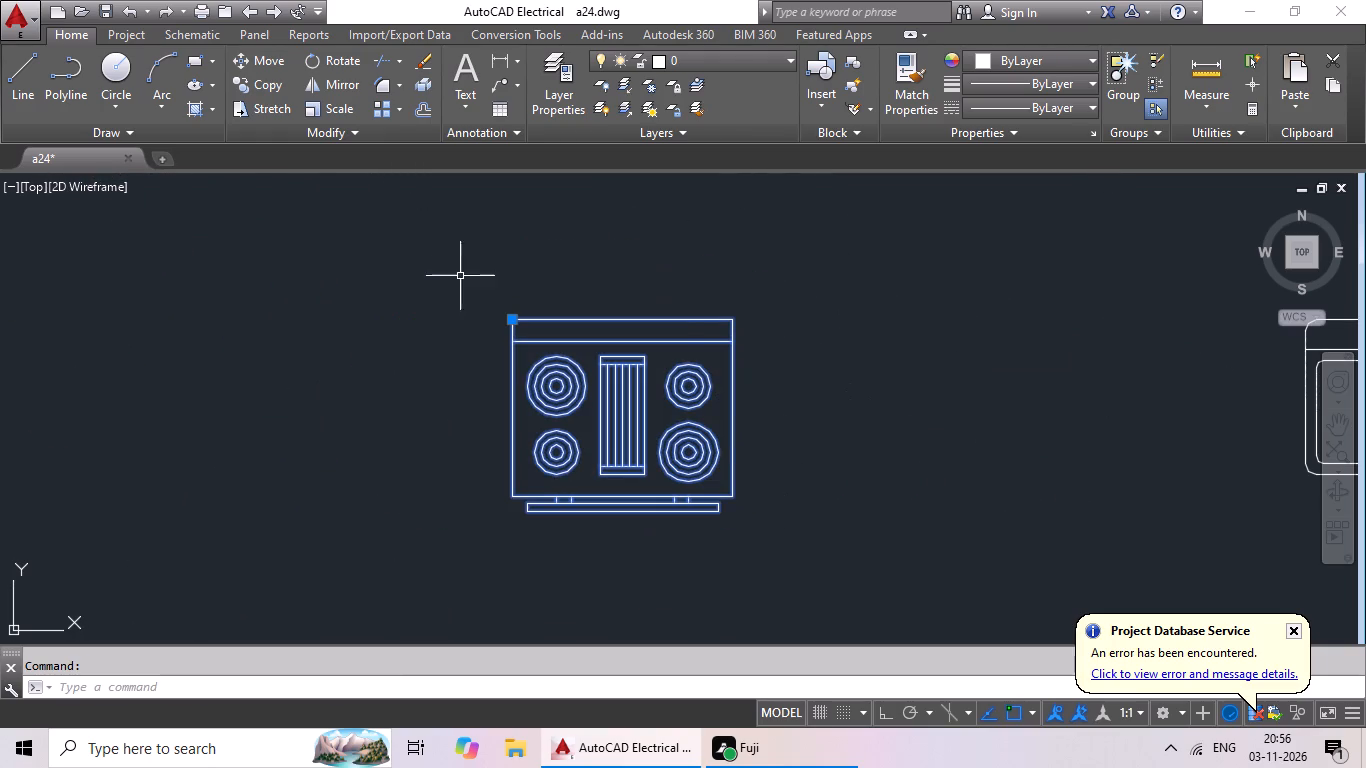
pyautogui.click(338, 107)
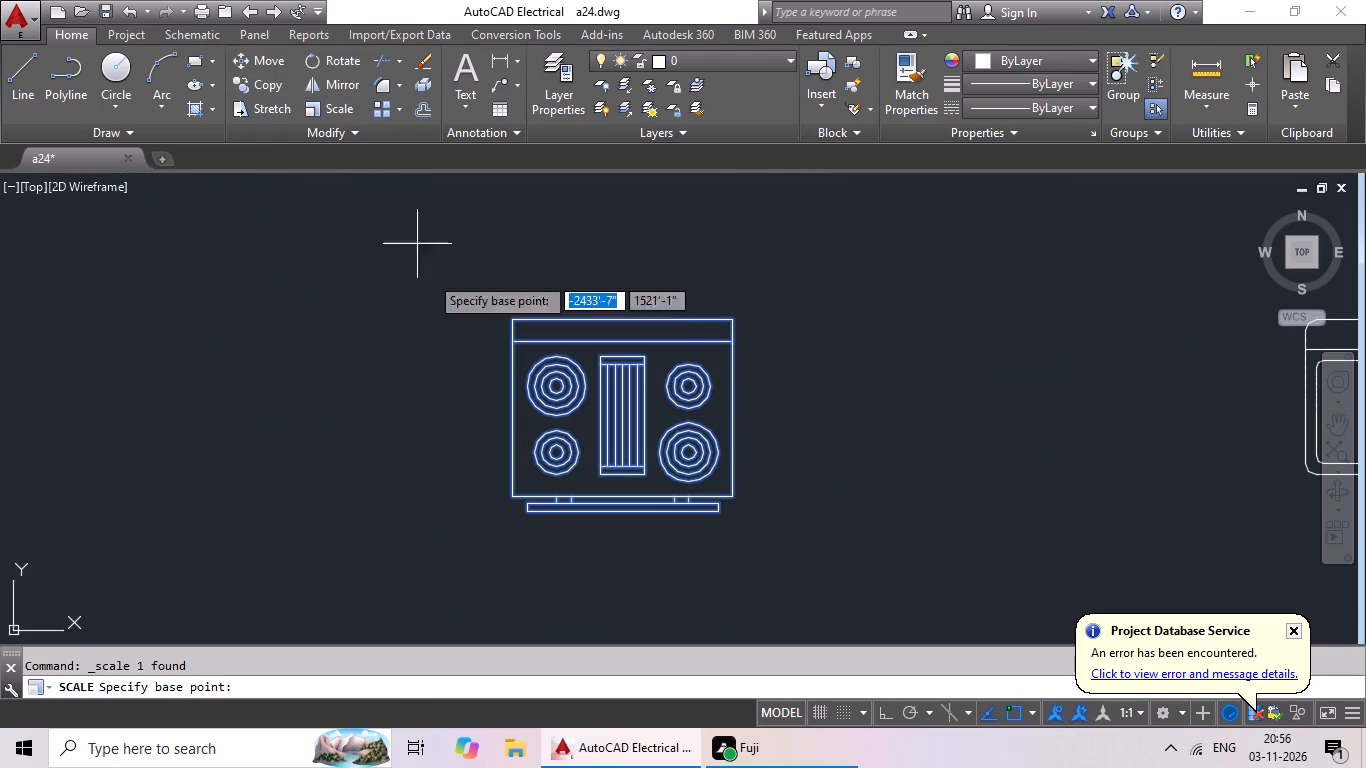
pyautogui.click(509, 413)
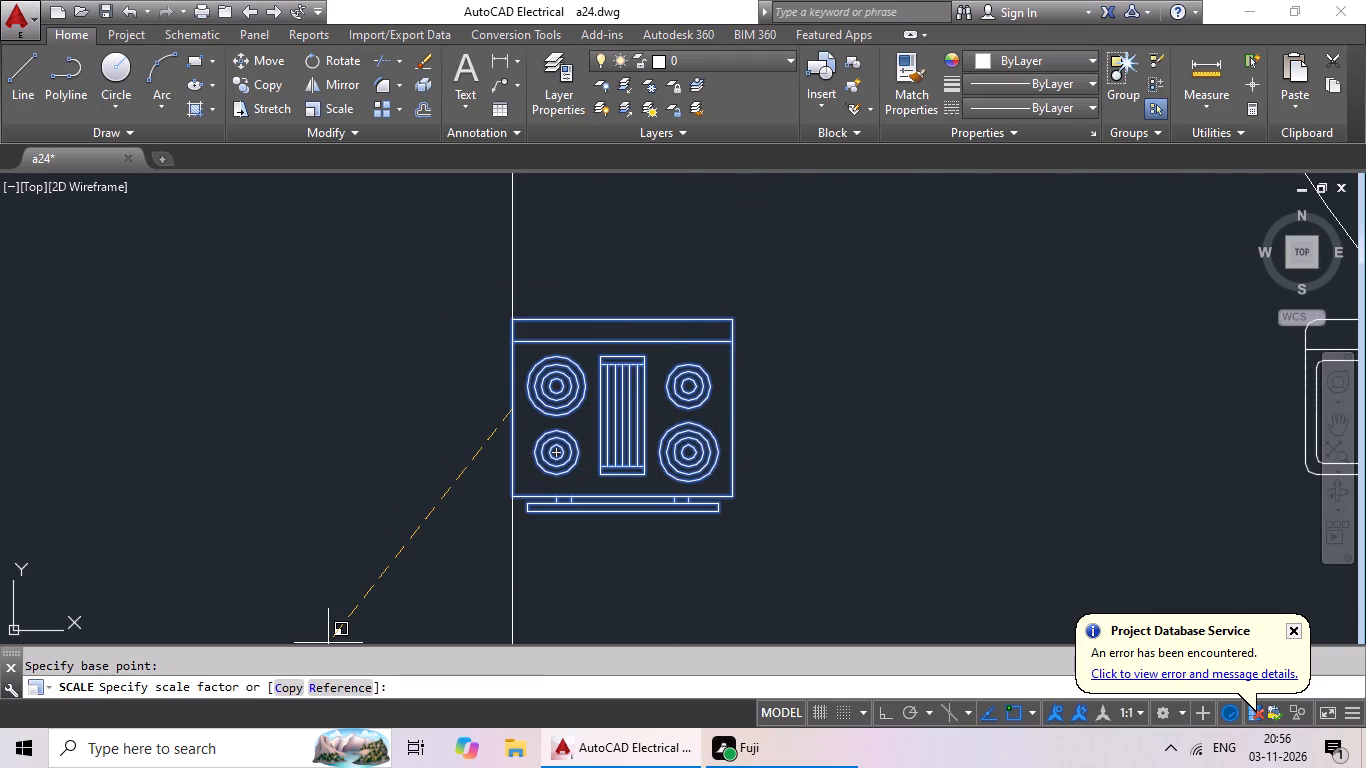
pyautogui.click(336, 691)
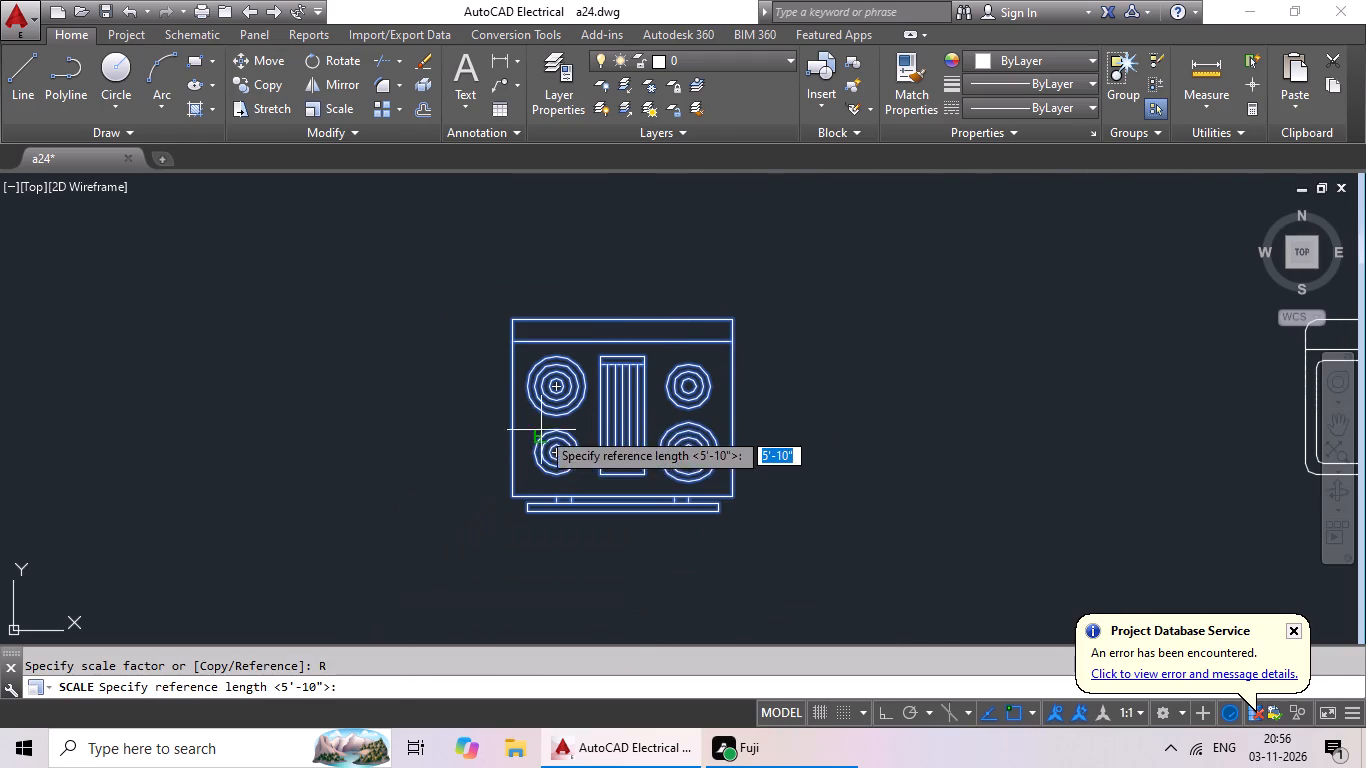
pyautogui.click(514, 406)
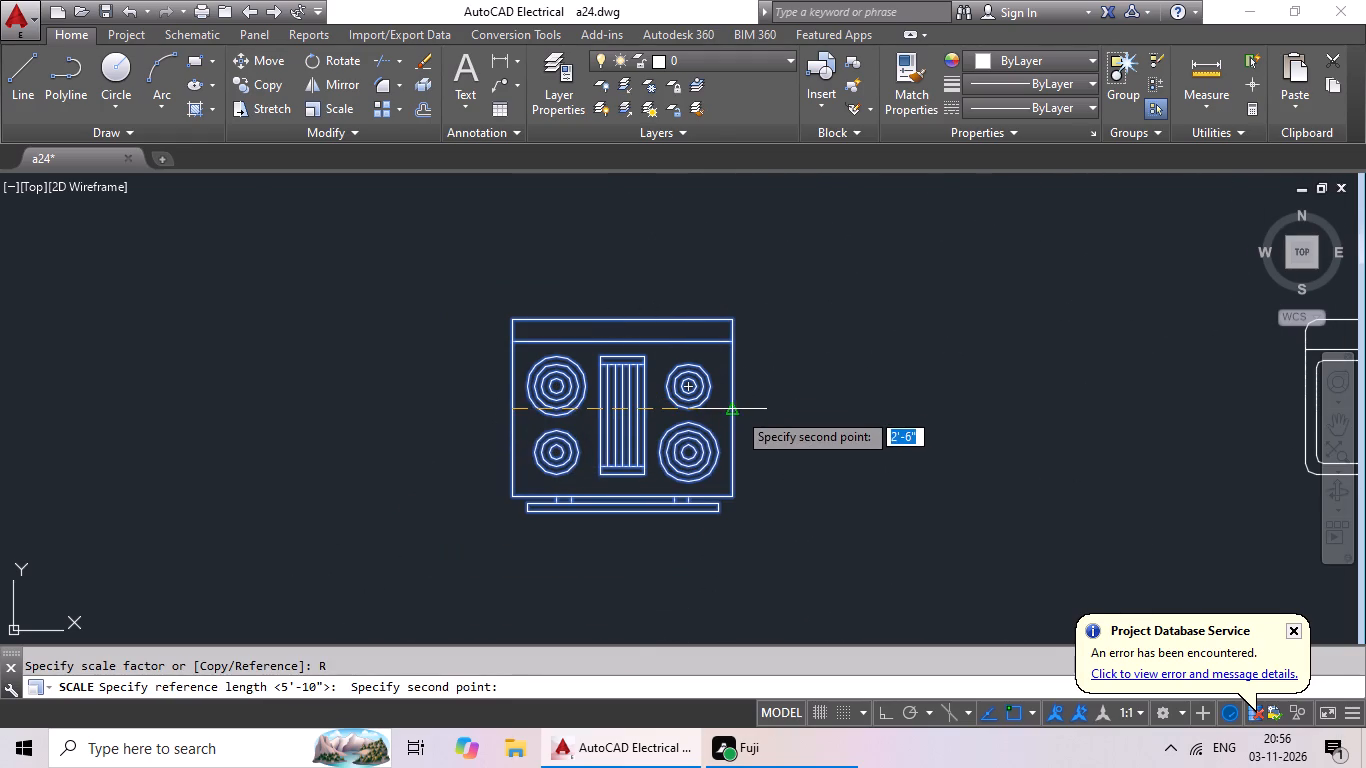
pyautogui.click(736, 411)
pyautogui.click(606, 402)
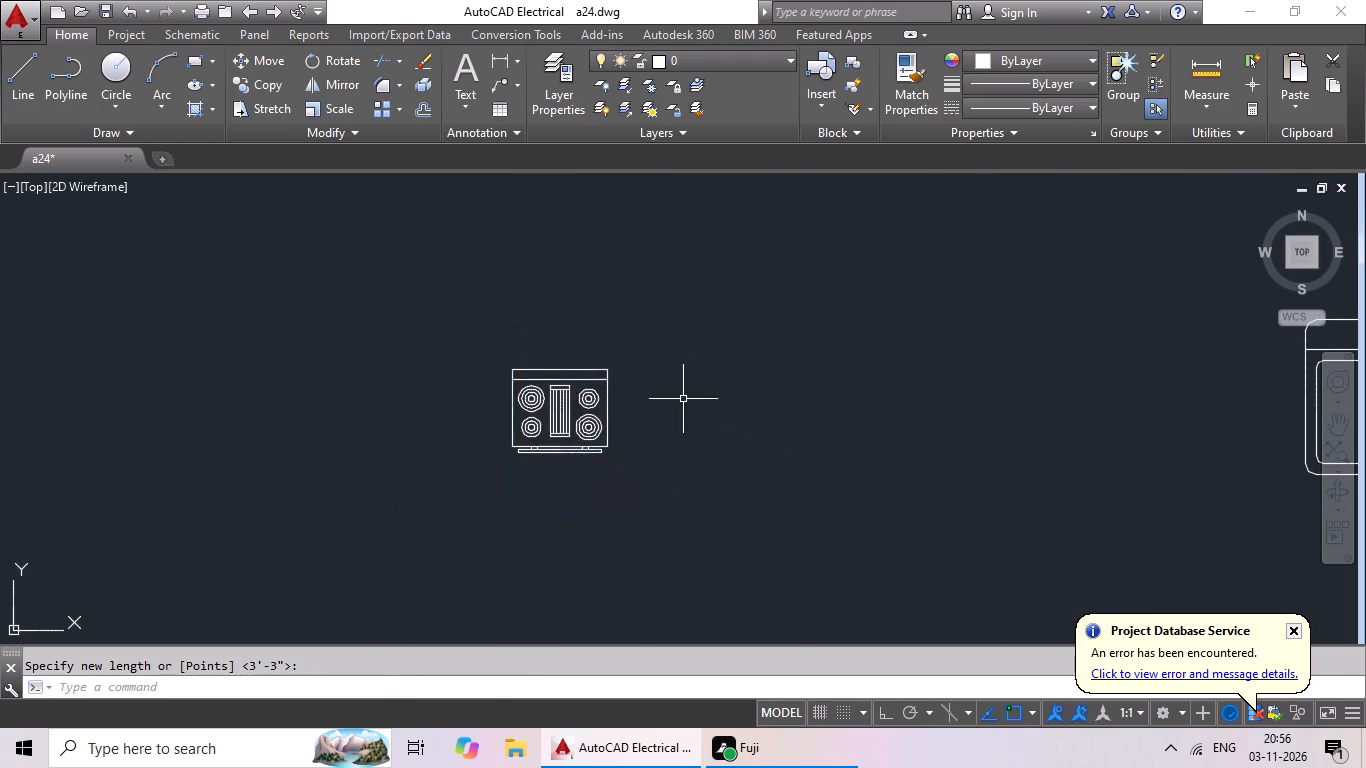
# Scale the double-sink block outside the plan by reference, reducing its full width to about half.
pyautogui.scroll(-2, 724, 390)
pyautogui.moveTo(1118, 339); pyautogui.dragTo(1125, 453)
pyautogui.moveTo(1099, 433); pyautogui.dragTo(791, 452, button='middle')
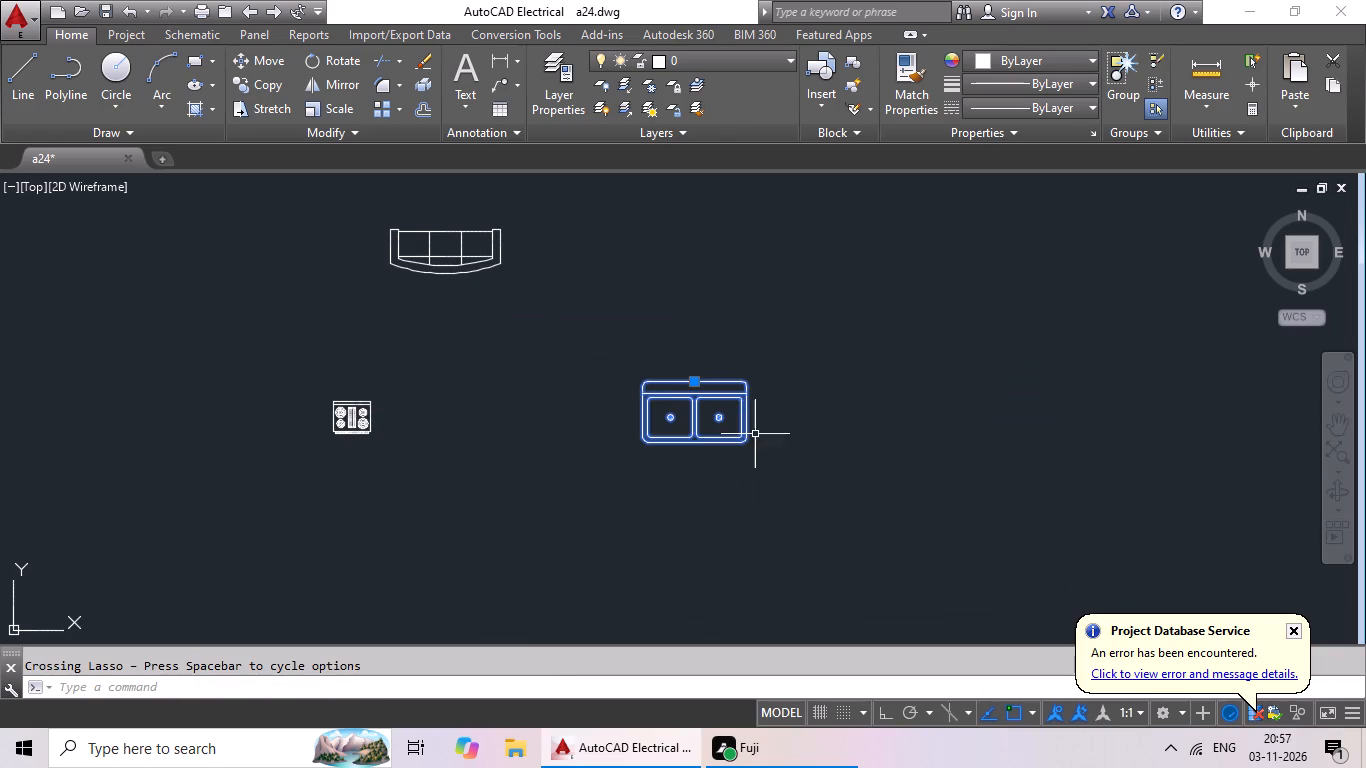
pyautogui.click(320, 104)
pyautogui.scroll(1, 633, 421)
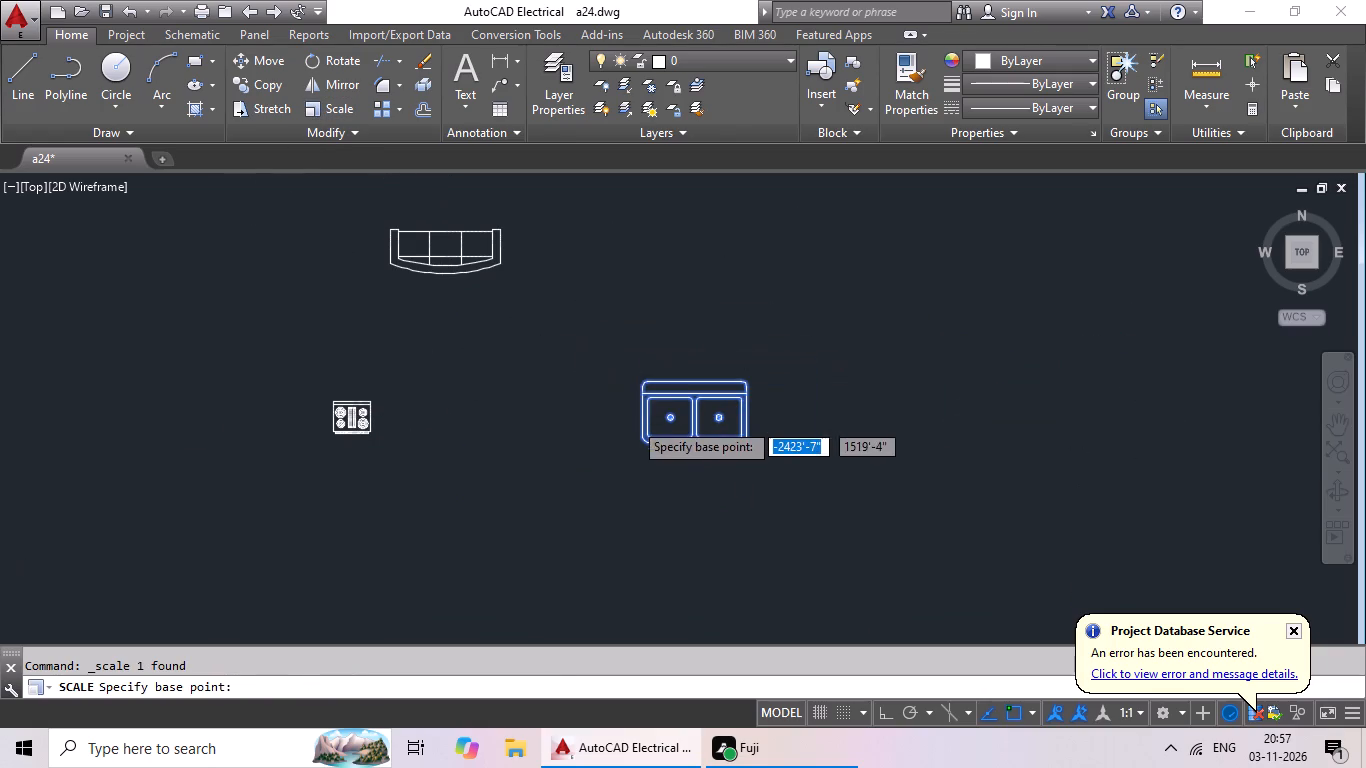
pyautogui.scroll(1, 633, 421)
pyautogui.click(653, 406)
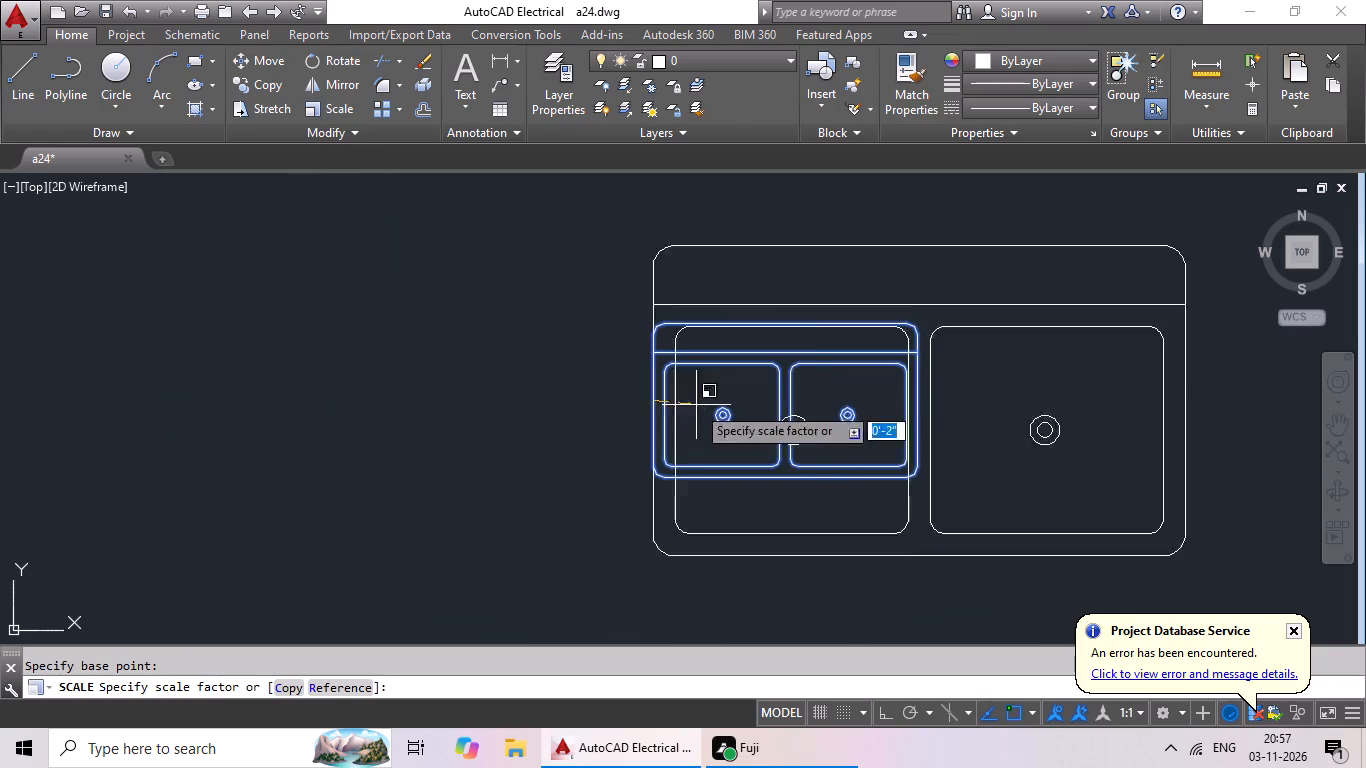
pyautogui.click(325, 686)
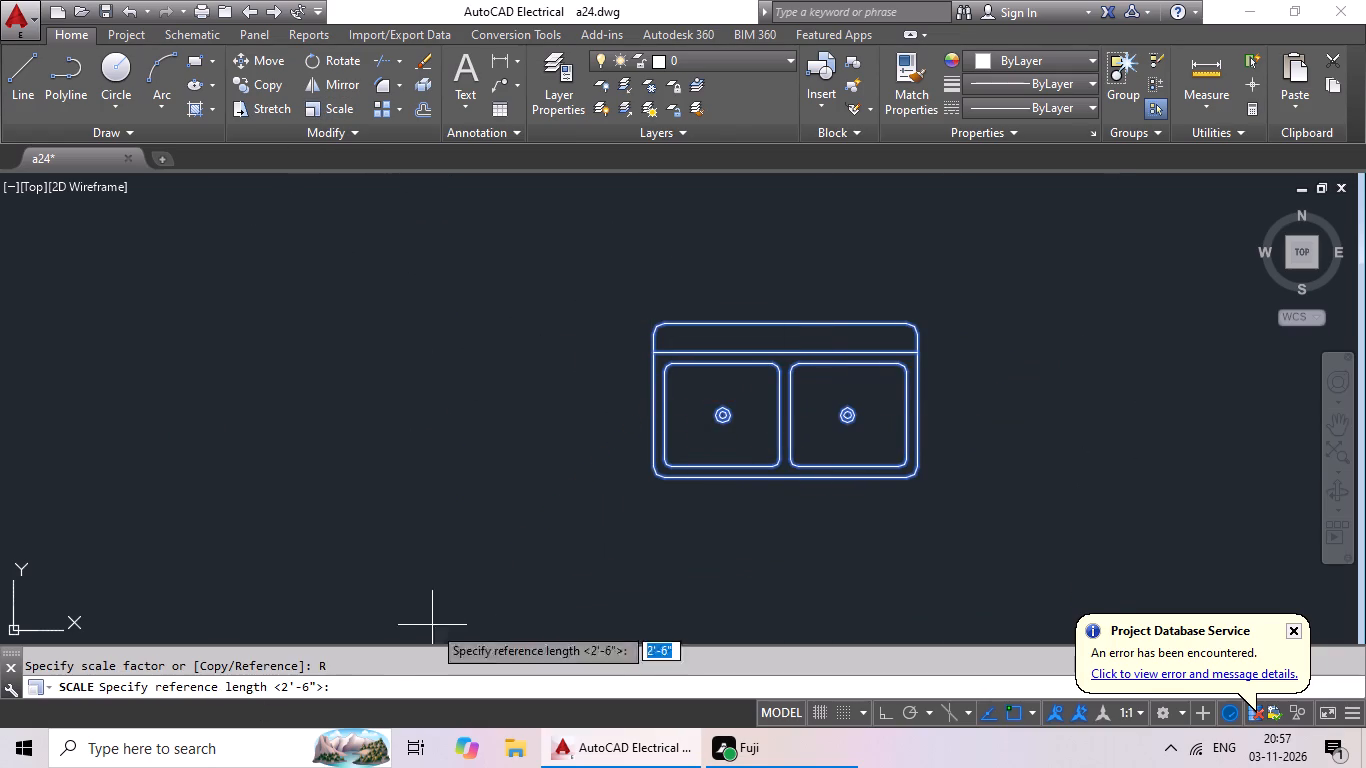
pyautogui.click(656, 401)
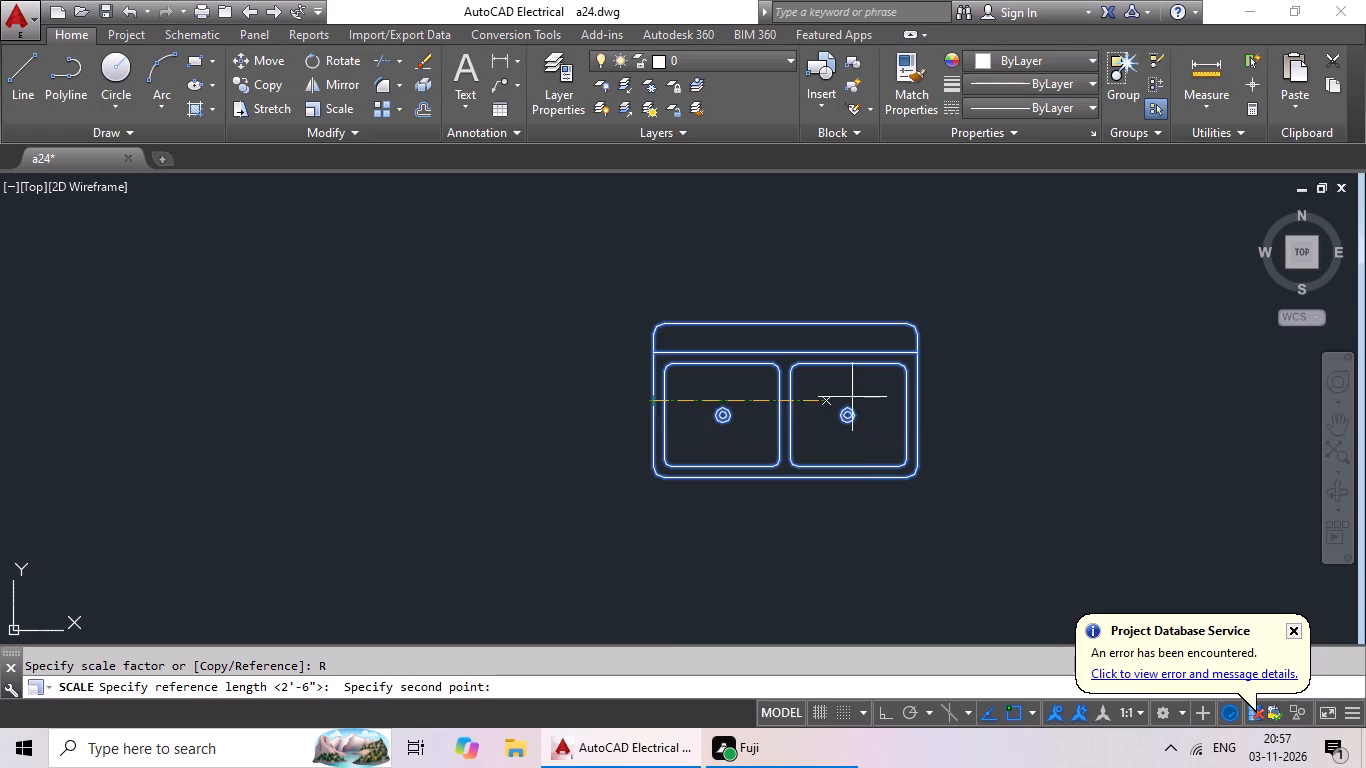
pyautogui.click(921, 399)
pyautogui.click(787, 408)
pyautogui.scroll(-4, 824, 401)
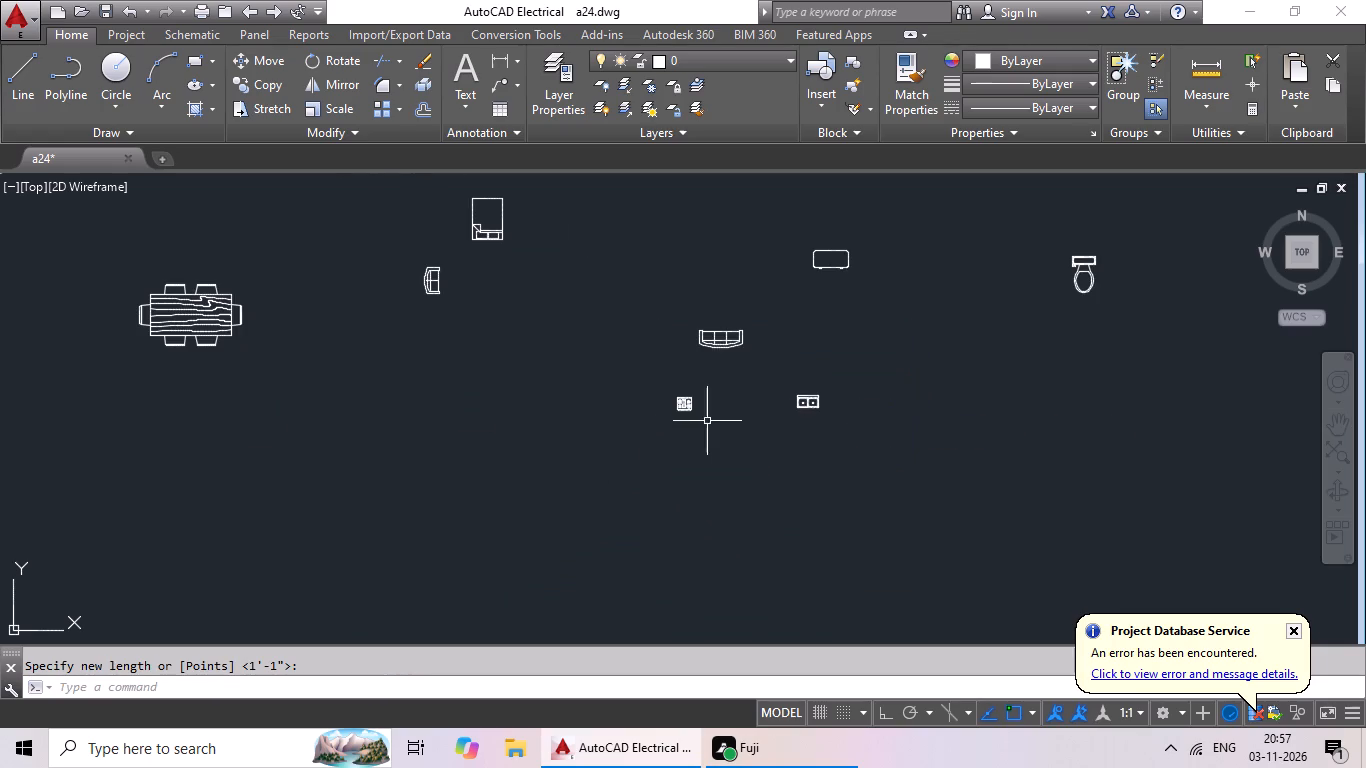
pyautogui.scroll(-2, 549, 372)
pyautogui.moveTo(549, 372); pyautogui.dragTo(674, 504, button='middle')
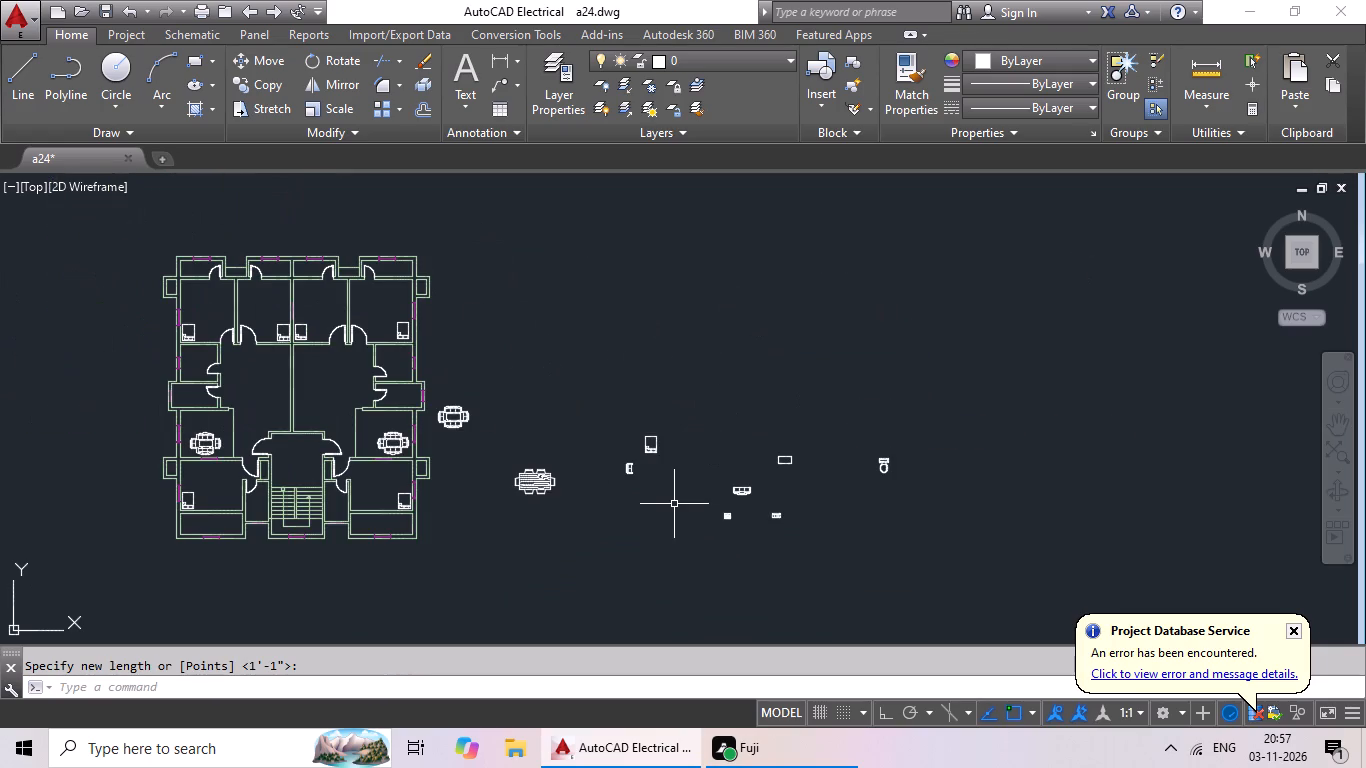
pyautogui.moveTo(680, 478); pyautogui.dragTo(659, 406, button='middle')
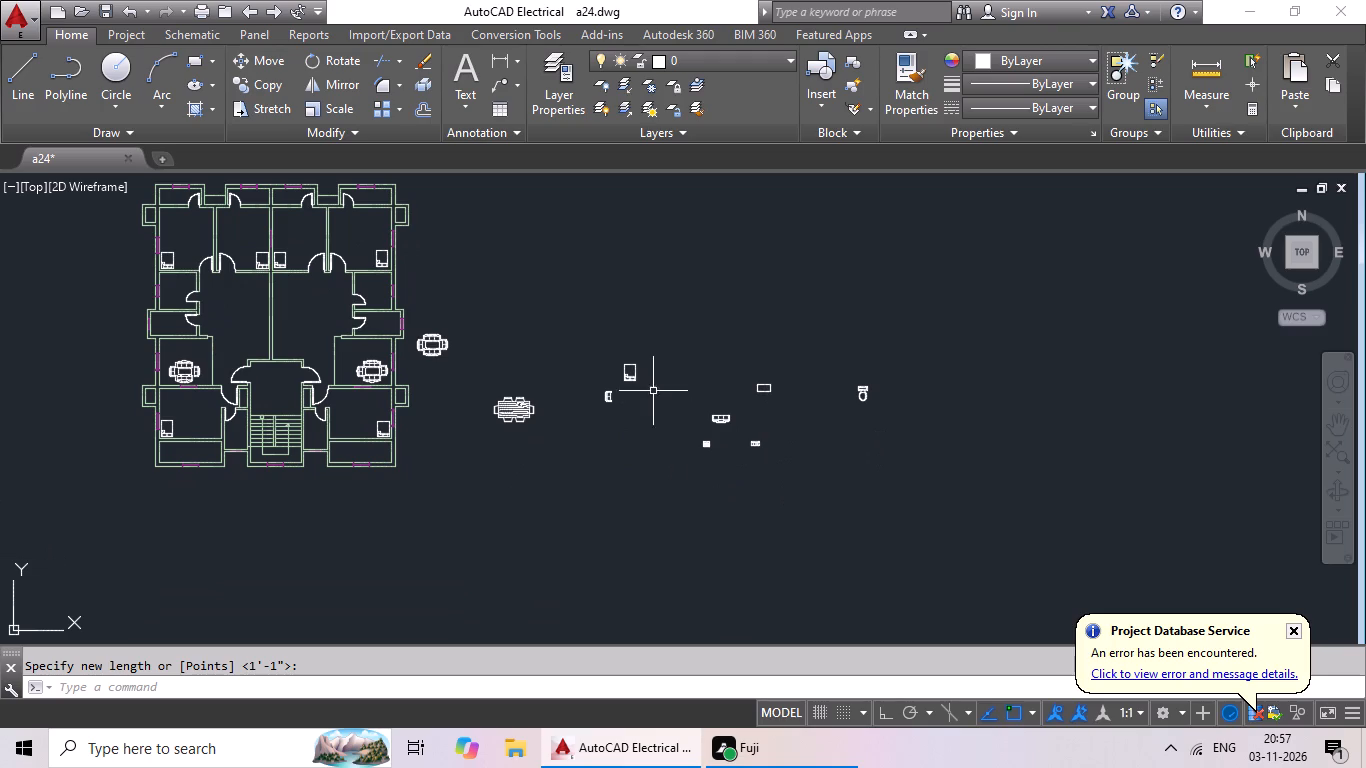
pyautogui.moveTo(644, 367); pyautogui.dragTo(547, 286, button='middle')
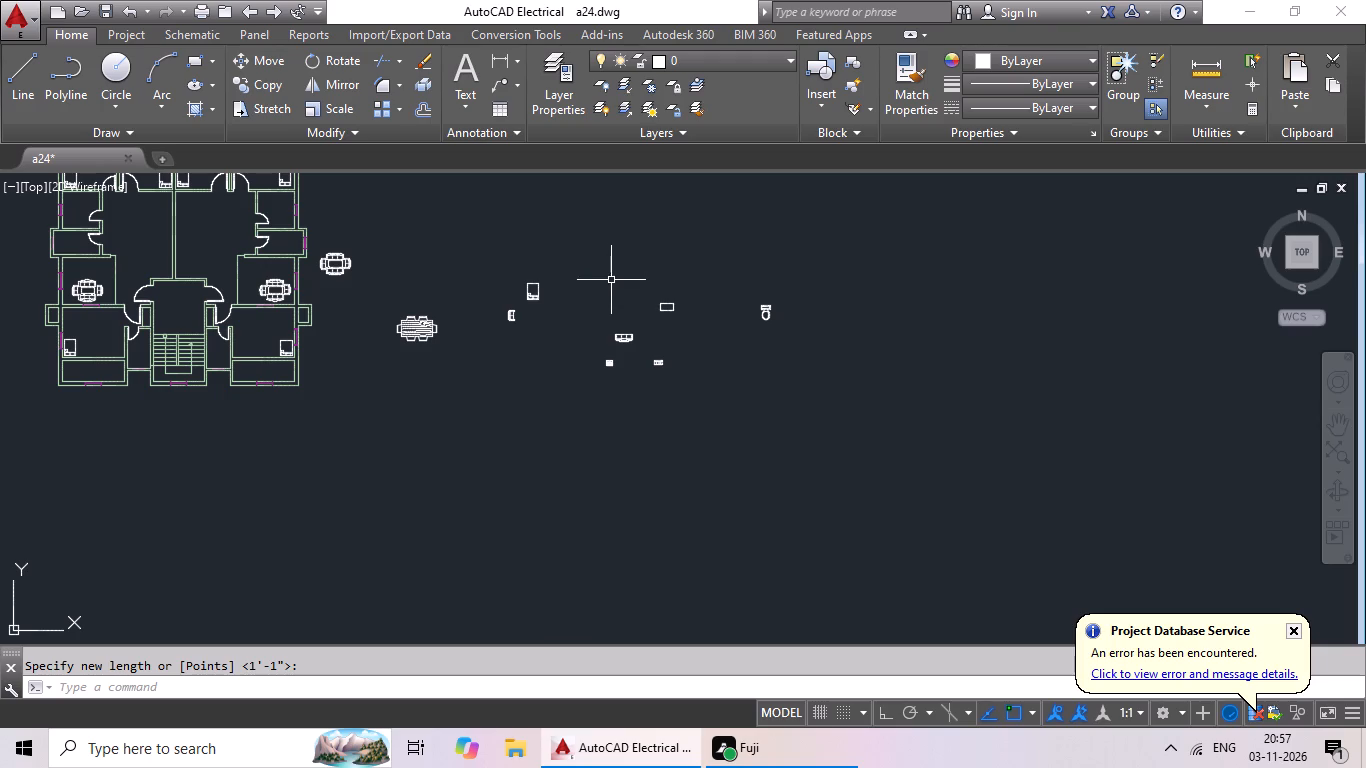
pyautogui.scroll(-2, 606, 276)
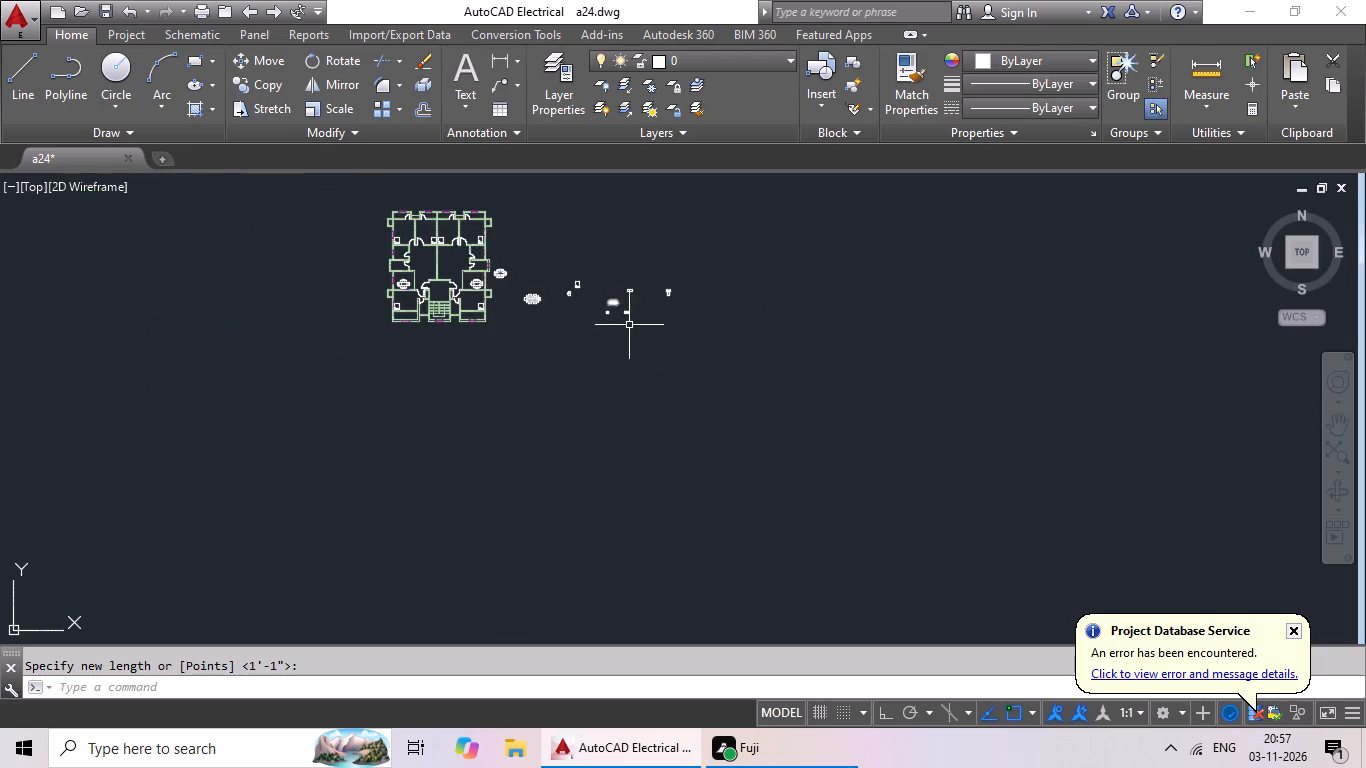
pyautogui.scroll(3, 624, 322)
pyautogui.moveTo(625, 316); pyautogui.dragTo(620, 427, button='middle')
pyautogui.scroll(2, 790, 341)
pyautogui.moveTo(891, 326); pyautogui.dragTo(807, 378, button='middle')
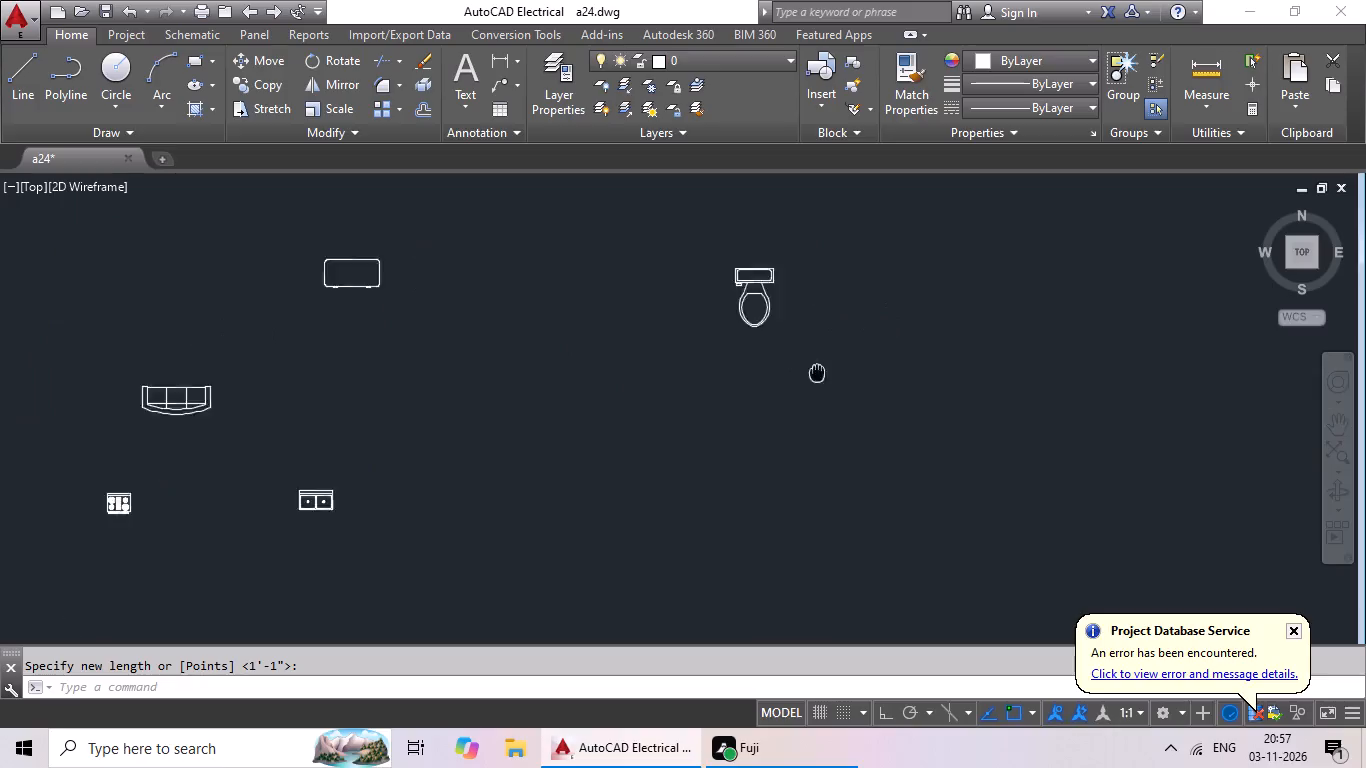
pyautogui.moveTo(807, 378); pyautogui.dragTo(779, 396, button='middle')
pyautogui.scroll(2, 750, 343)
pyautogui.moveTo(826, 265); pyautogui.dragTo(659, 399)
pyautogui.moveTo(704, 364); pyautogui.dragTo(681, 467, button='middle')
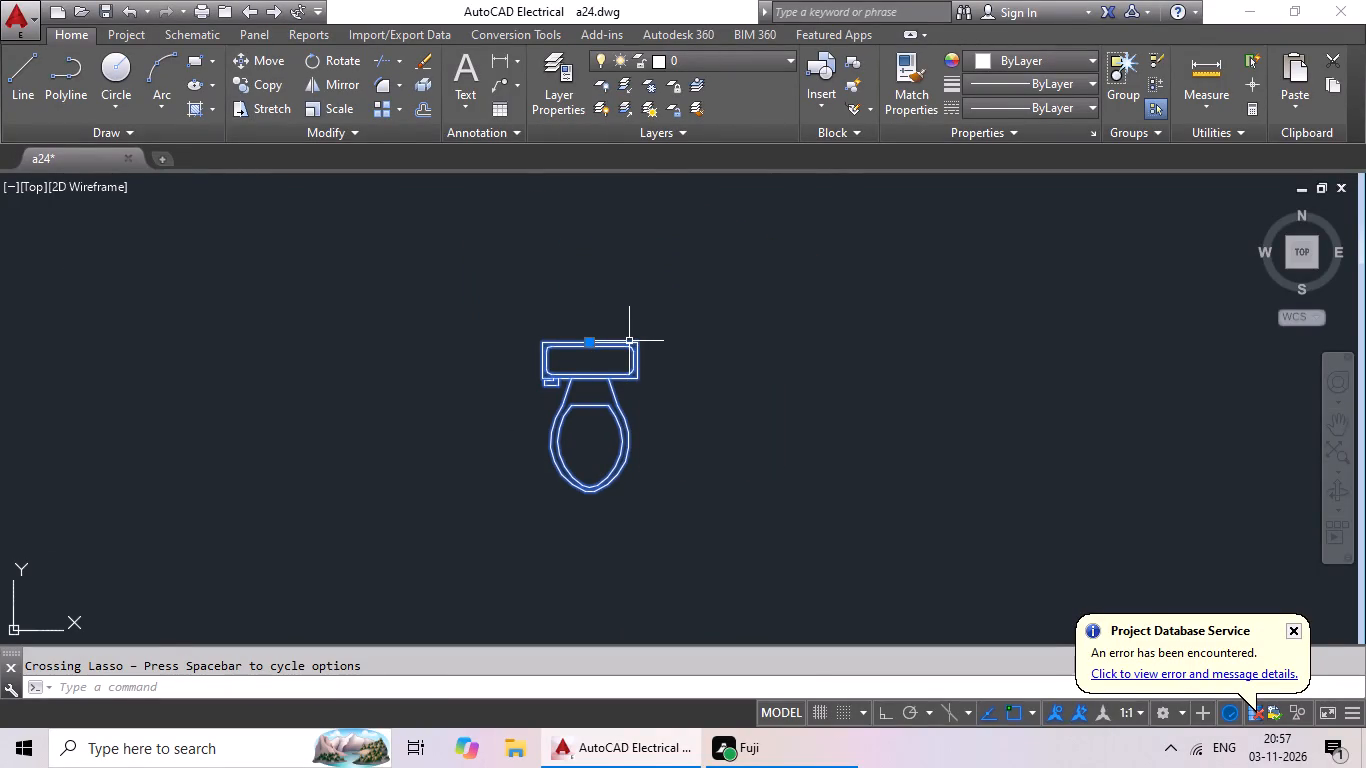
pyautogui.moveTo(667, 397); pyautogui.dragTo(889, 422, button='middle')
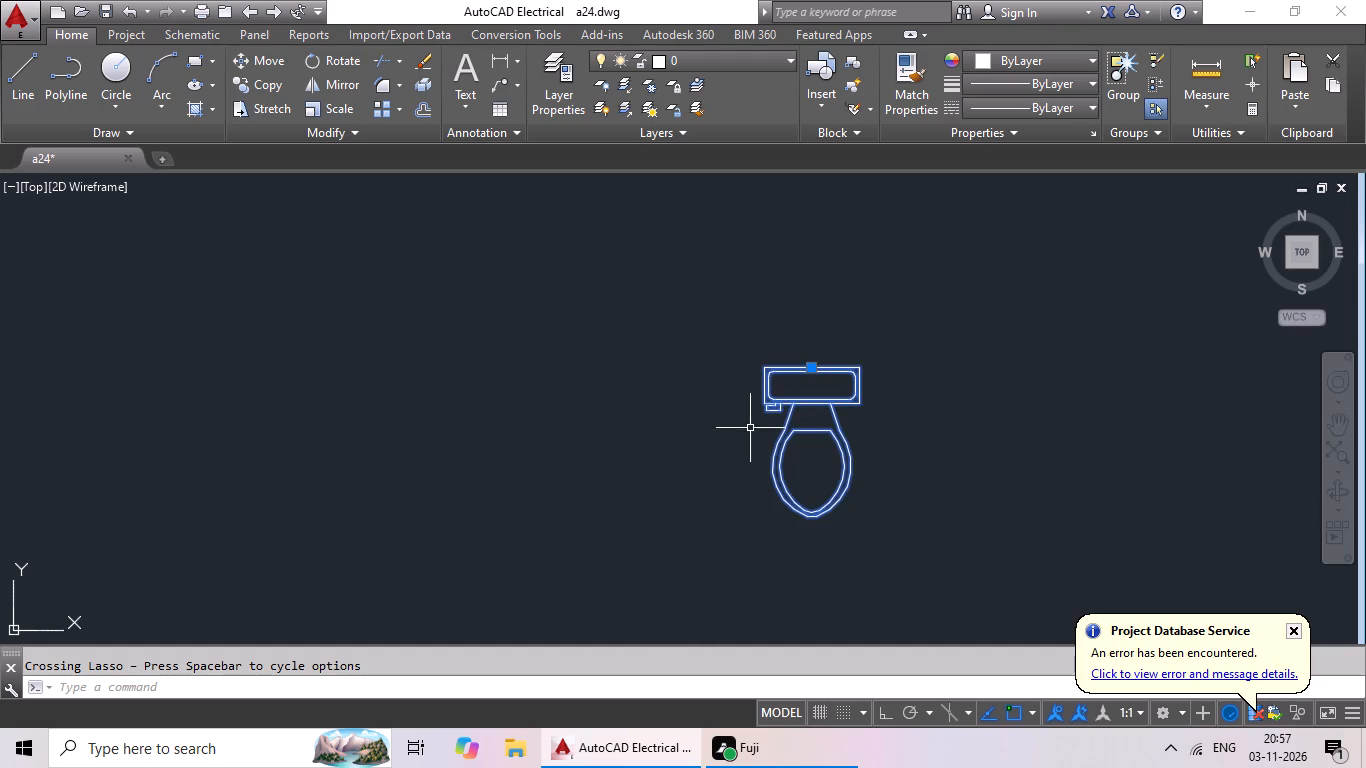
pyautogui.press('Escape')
# Copy the reduced range block and paste it in the small east room below the bedroom, near its north wall.
pyautogui.scroll(-1, 561, 529)
pyautogui.moveTo(560, 551); pyautogui.dragTo(786, 524, button='middle')
pyautogui.scroll(-2, 683, 504)
pyautogui.moveTo(621, 515); pyautogui.dragTo(630, 514, button='middle')
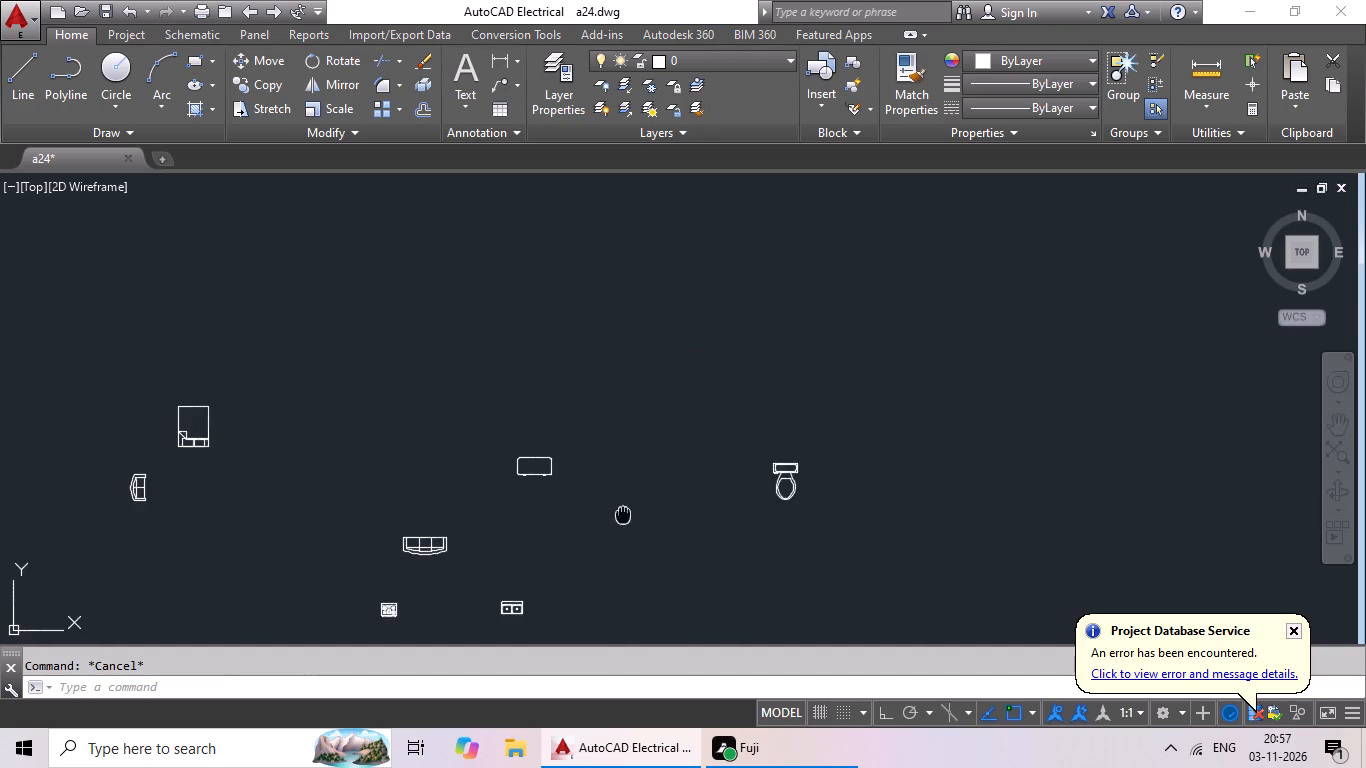
pyautogui.moveTo(630, 514); pyautogui.dragTo(918, 448, button='middle')
pyautogui.moveTo(754, 500); pyautogui.dragTo(616, 390, button='middle')
pyautogui.scroll(2, 650, 417)
pyautogui.scroll(1, 793, 442)
pyautogui.moveTo(491, 419); pyautogui.dragTo(941, 419, button='middle')
pyautogui.moveTo(698, 406); pyautogui.dragTo(770, 540)
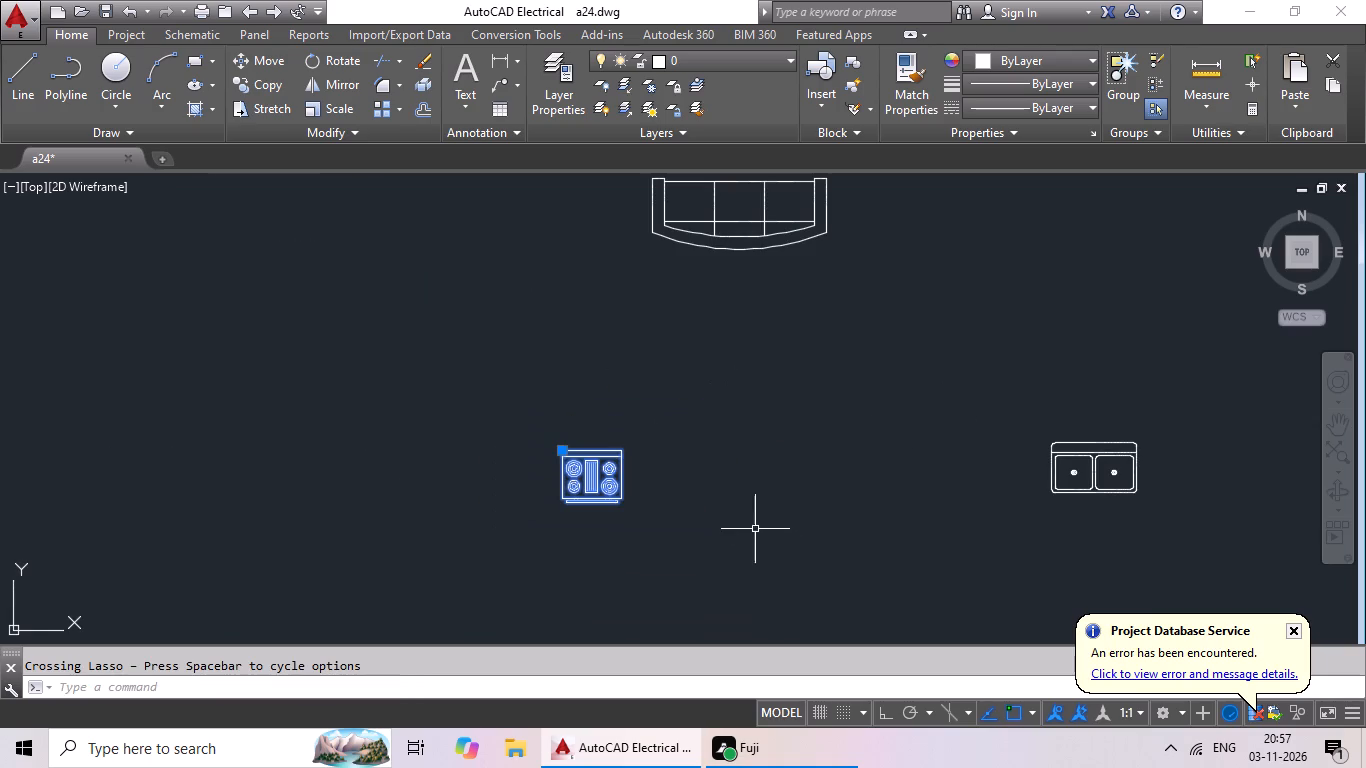
pyautogui.hotkey('ctrl', 'c')
pyautogui.hotkey('ctrl', 'v')
pyautogui.keyDown('ctrl'); pyautogui.scroll(-3, 693, 550); pyautogui.keyUp('ctrl')
pyautogui.moveTo(585, 549); pyautogui.dragTo(832, 546, button='middle')
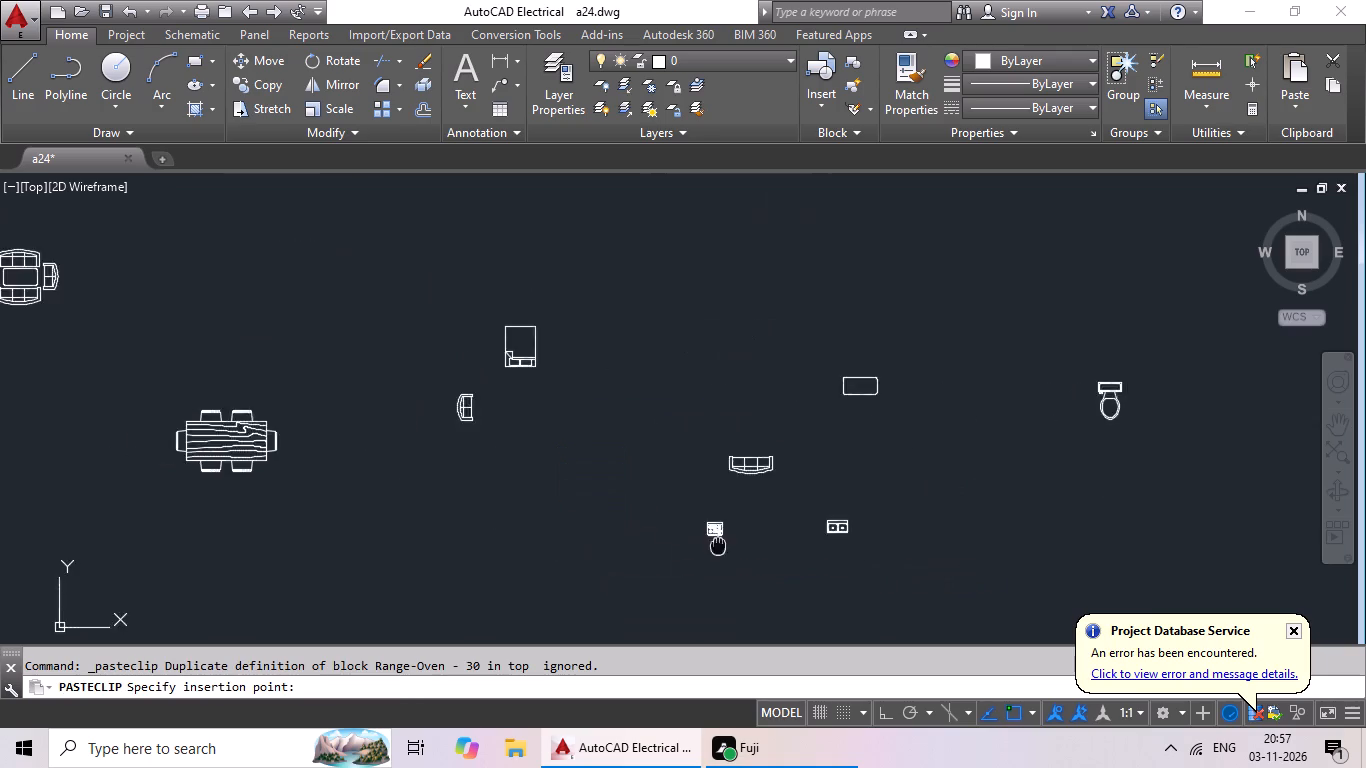
pyautogui.moveTo(832, 546); pyautogui.dragTo(1147, 539, button='middle')
pyautogui.scroll(-1, 782, 471)
pyautogui.moveTo(778, 471); pyautogui.dragTo(937, 559, button='middle')
pyautogui.scroll(3, 637, 320)
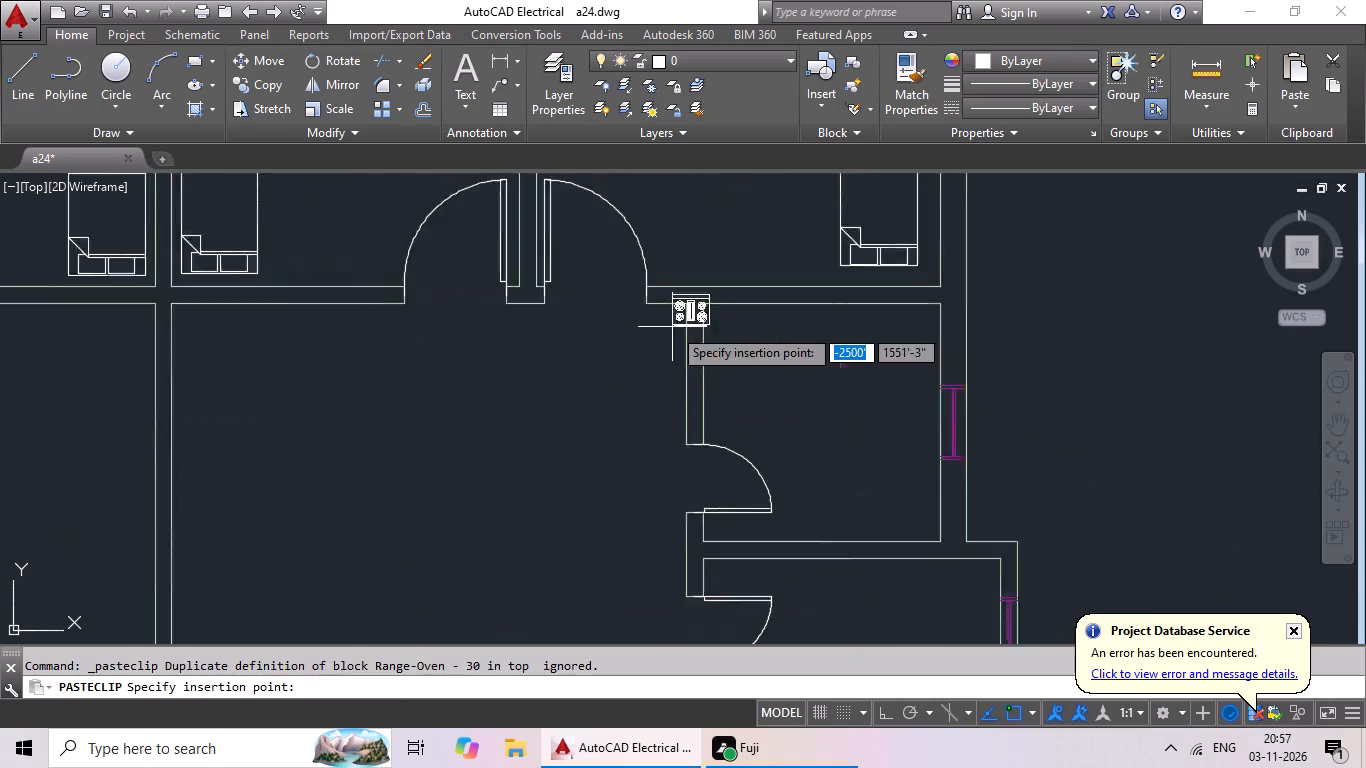
pyautogui.scroll(3, 672, 327)
pyautogui.scroll(-2, 791, 373)
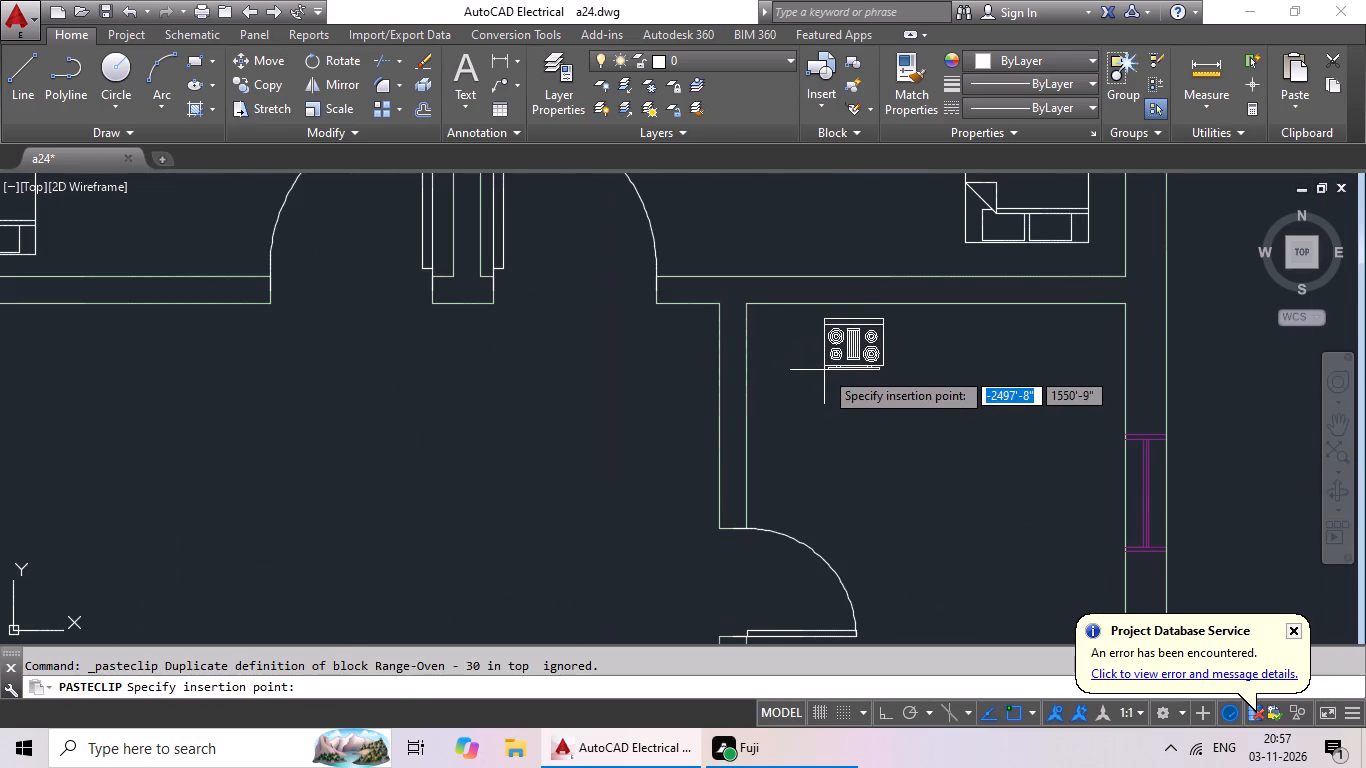
pyautogui.click(826, 369)
# Copy the reduced double-sink block and paste it just east of the range, along the same north wall.
pyautogui.scroll(-2, 909, 387)
pyautogui.moveTo(944, 404); pyautogui.dragTo(226, 229, button='middle')
pyautogui.scroll(-2, 565, 321)
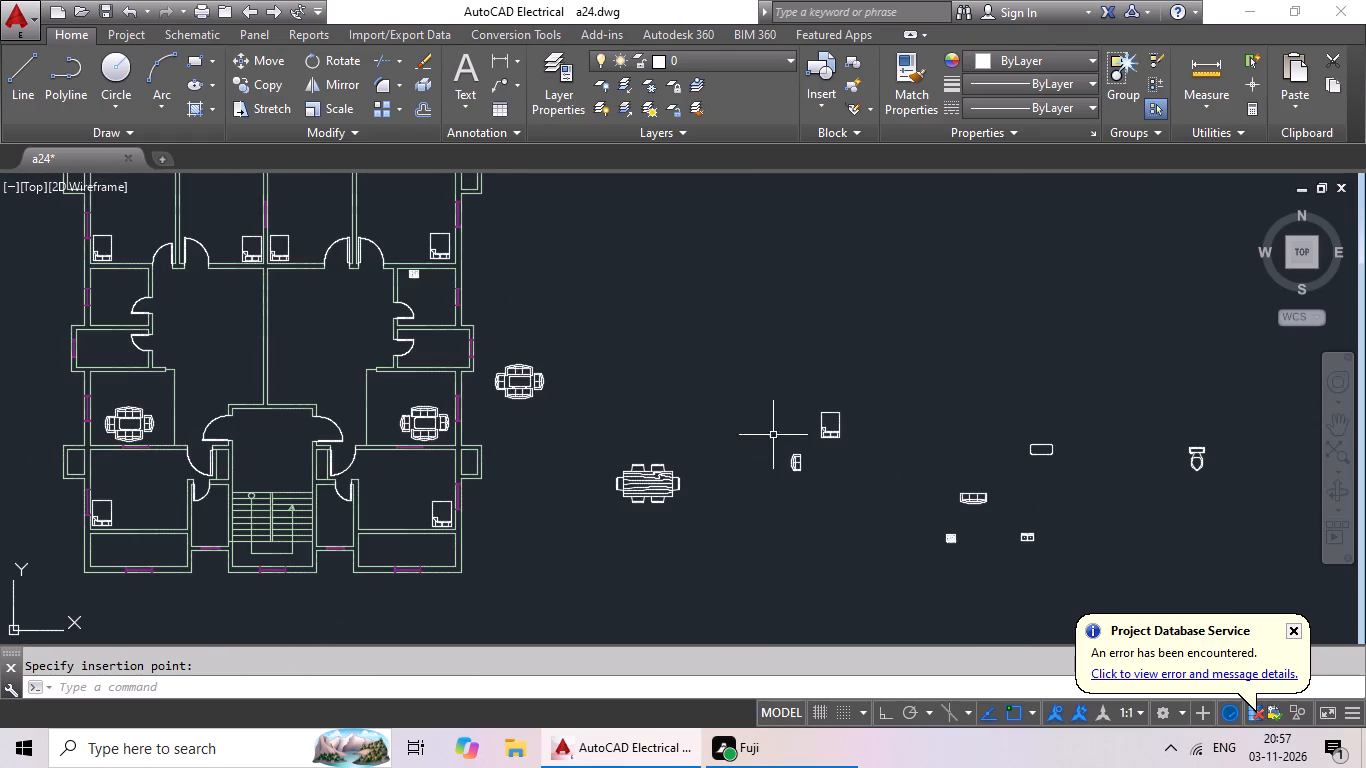
pyautogui.moveTo(815, 473); pyautogui.dragTo(558, 411, button='middle')
pyautogui.scroll(3, 785, 480)
pyautogui.moveTo(796, 415); pyautogui.dragTo(787, 497)
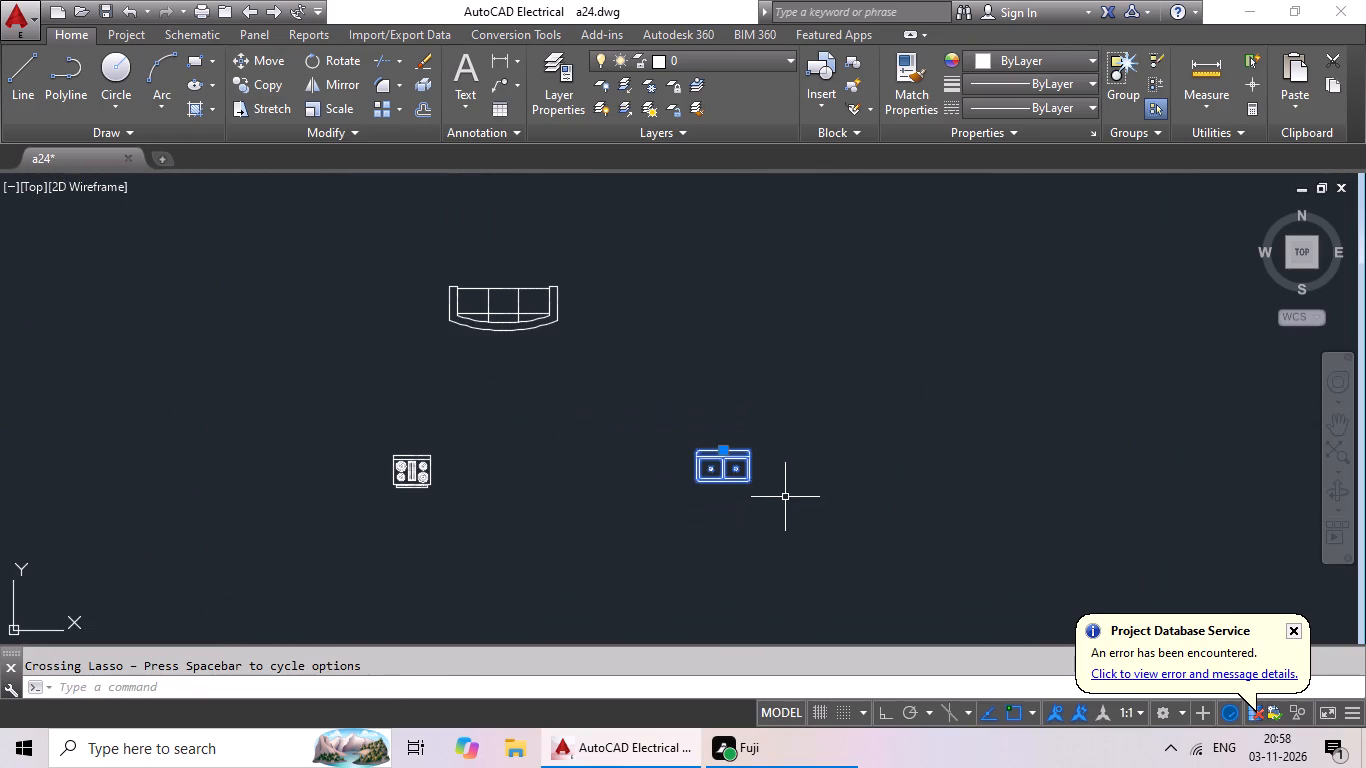
pyautogui.hotkey('ctrl', 'c')
pyautogui.hotkey('ctrl', 'v')
pyautogui.keyDown('ctrl'); pyautogui.scroll(-2, 370, 456); pyautogui.keyUp('ctrl')
pyautogui.keyDown('ctrl'); pyautogui.moveTo(368, 456); pyautogui.dragTo(1103, 581, button='middle'); pyautogui.keyUp('ctrl')
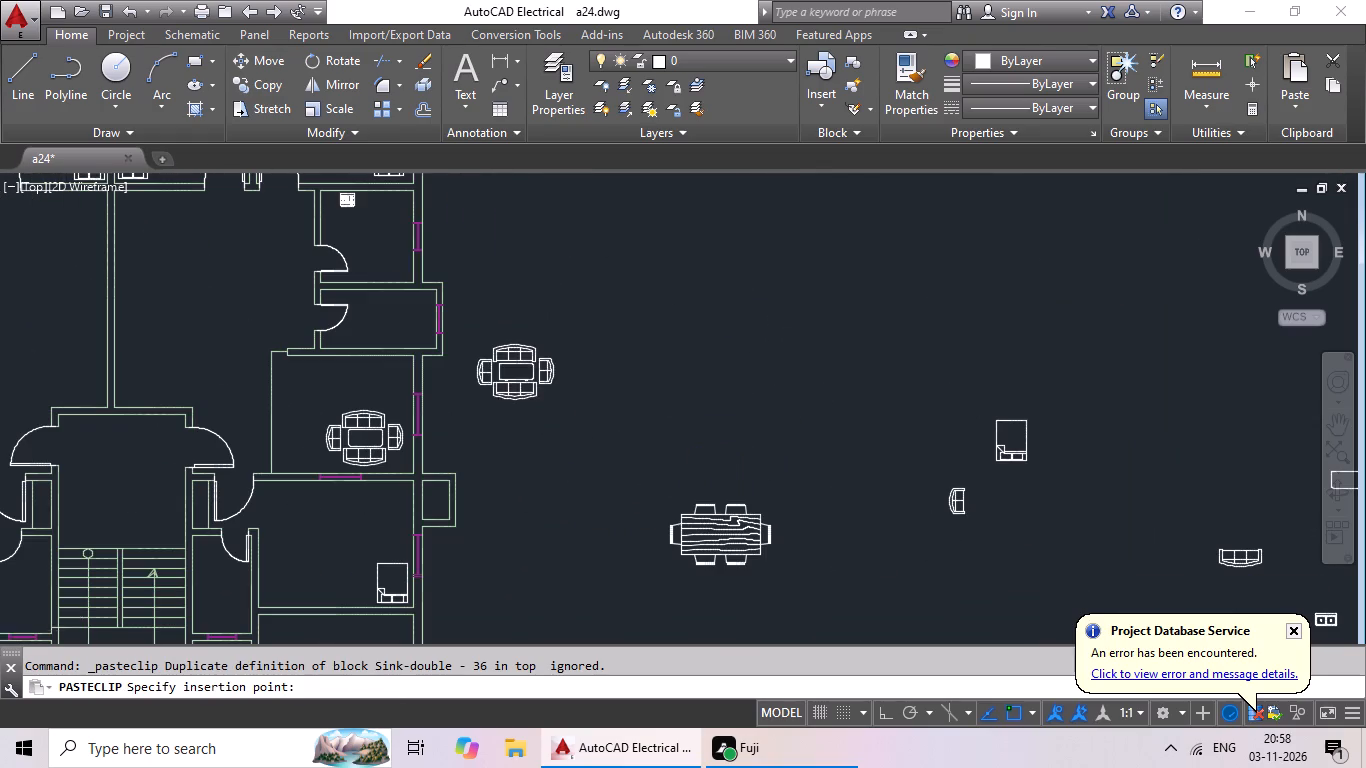
pyautogui.moveTo(358, 247); pyautogui.dragTo(477, 360, button='middle')
pyautogui.scroll(3, 486, 320)
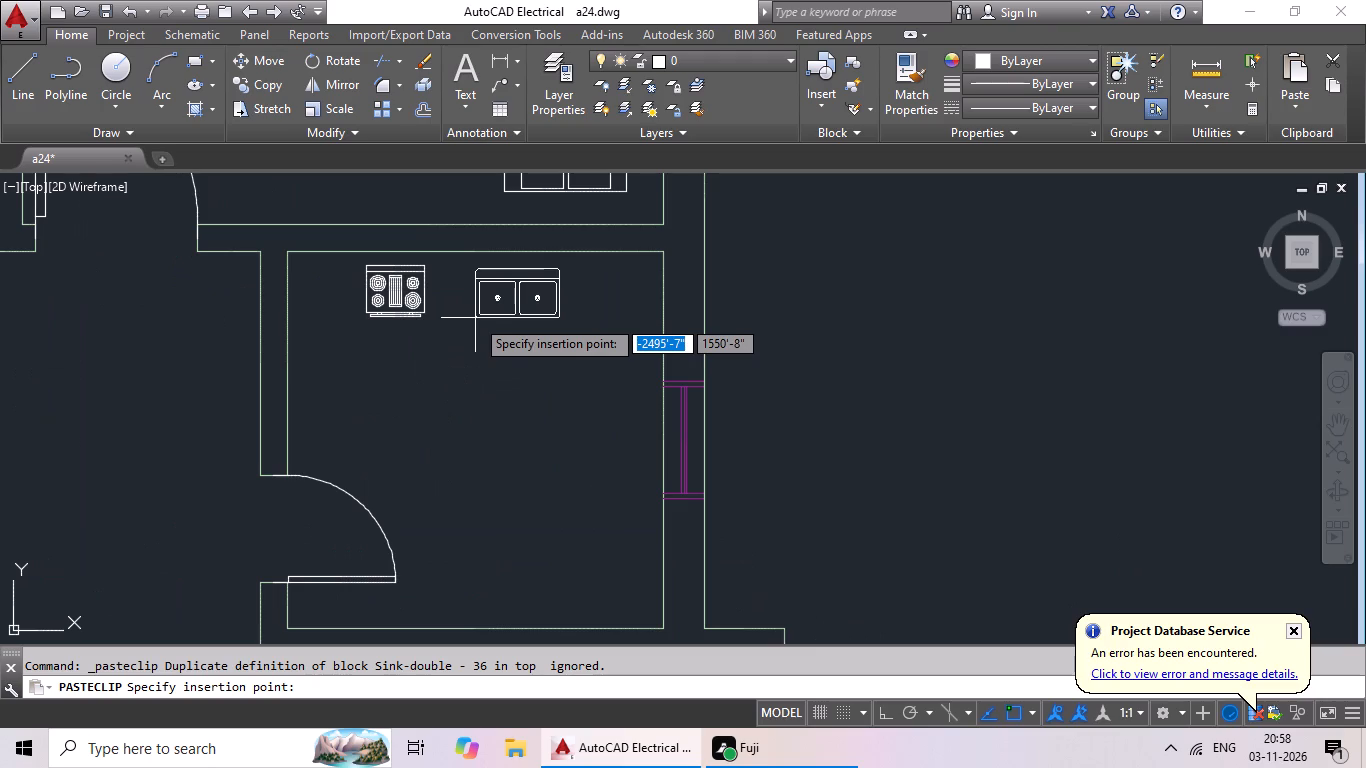
pyautogui.click(469, 313)
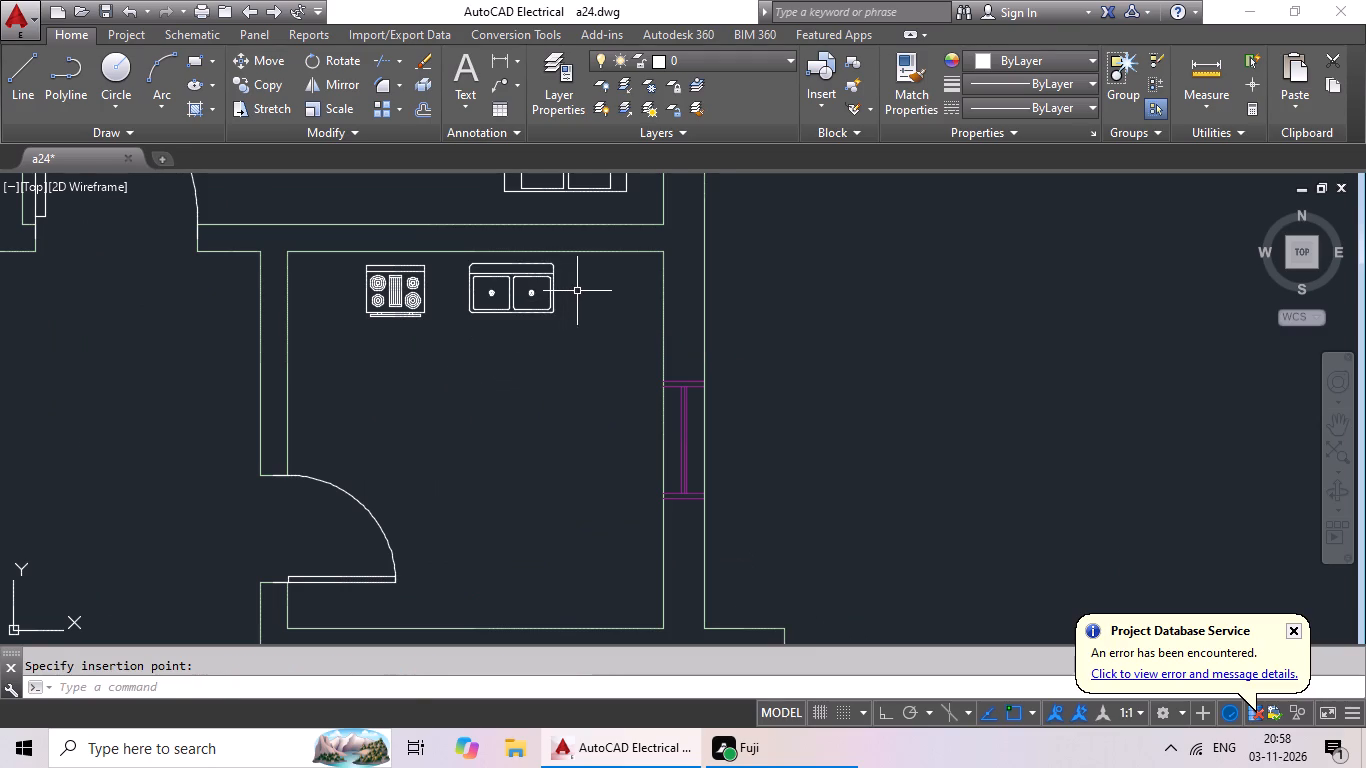
# Copy the range and double sink together and paste them in the matching small west room, near its north wall.
pyautogui.moveTo(580, 290); pyautogui.dragTo(315, 295)
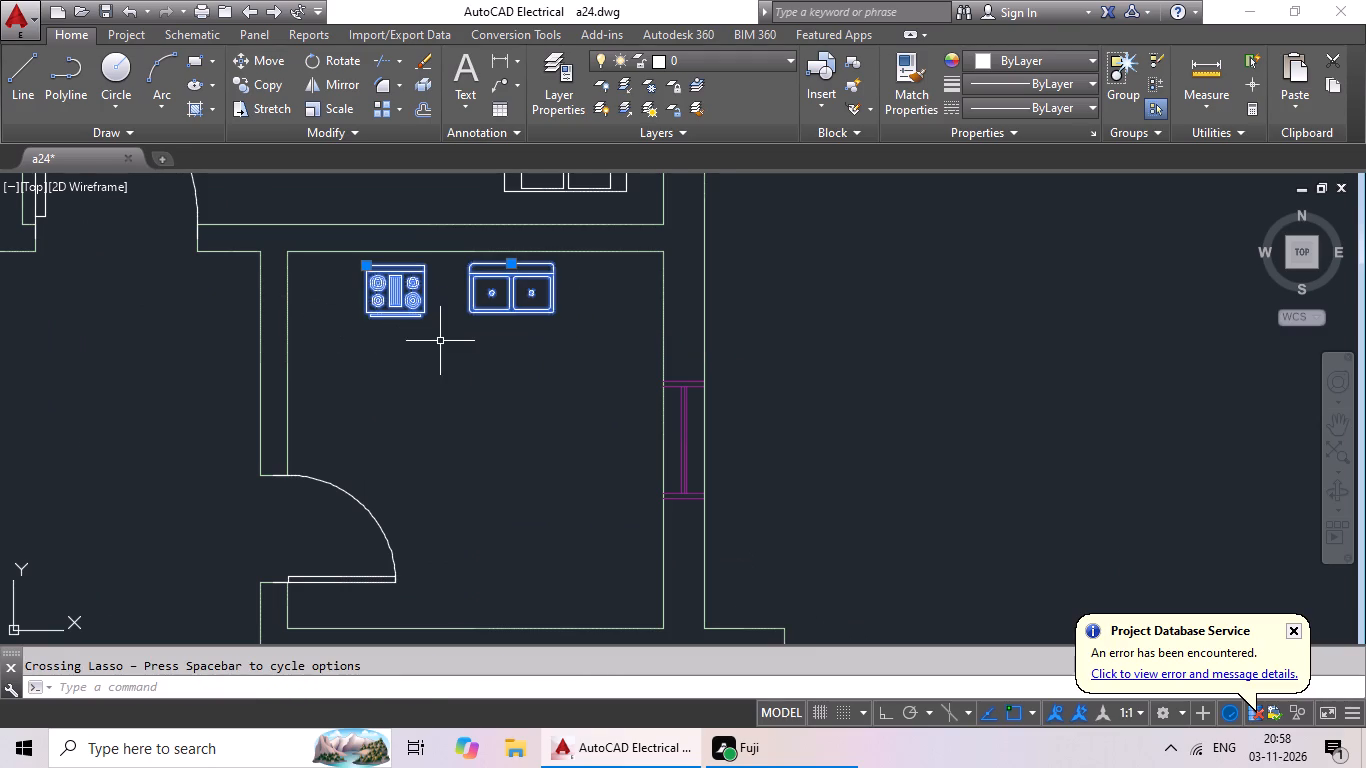
pyautogui.hotkey('ctrl', 'c')
pyautogui.hotkey('ctrl', 'v')
pyautogui.scroll(-1, 315, 378)
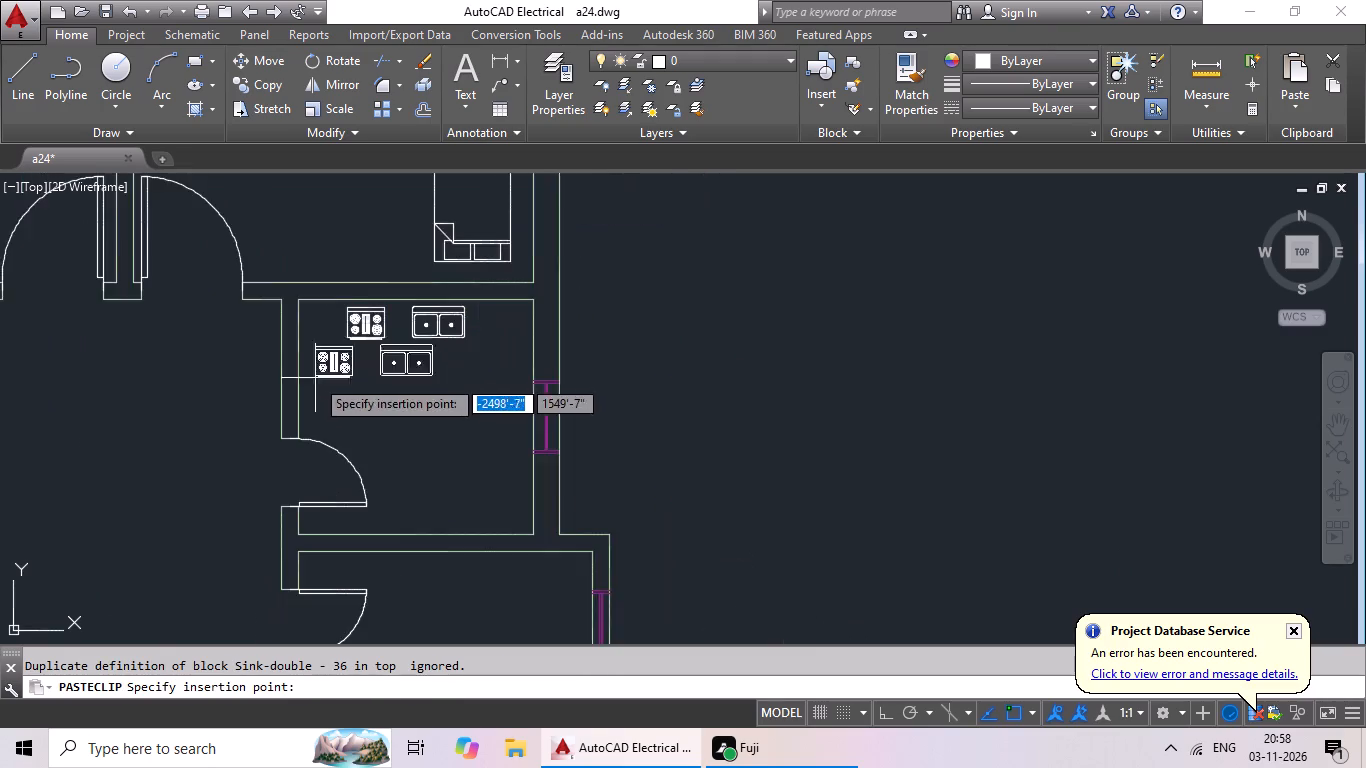
pyautogui.moveTo(315, 378); pyautogui.dragTo(883, 461, button='middle')
pyautogui.scroll(-2, 520, 456)
pyautogui.moveTo(469, 471); pyautogui.dragTo(860, 437, button='middle')
pyautogui.scroll(3, 591, 413)
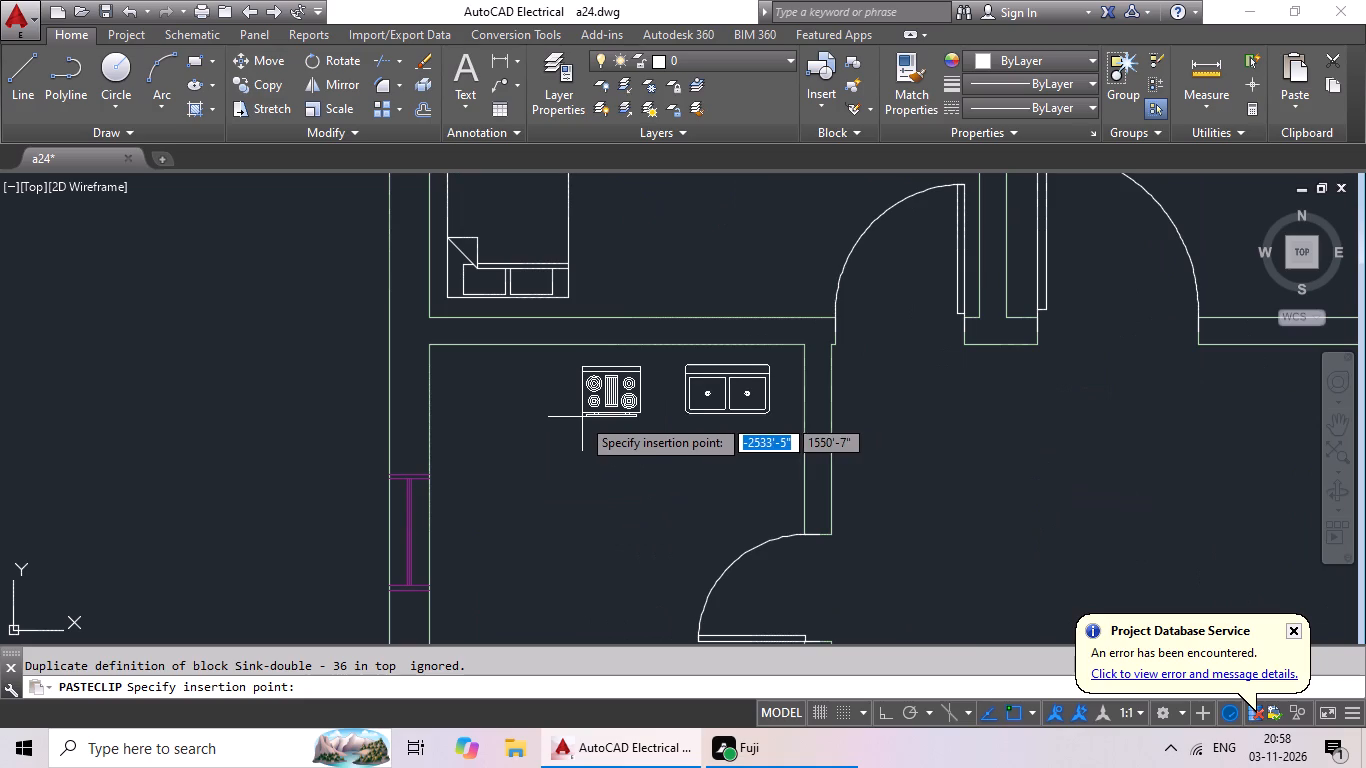
pyautogui.click(521, 410)
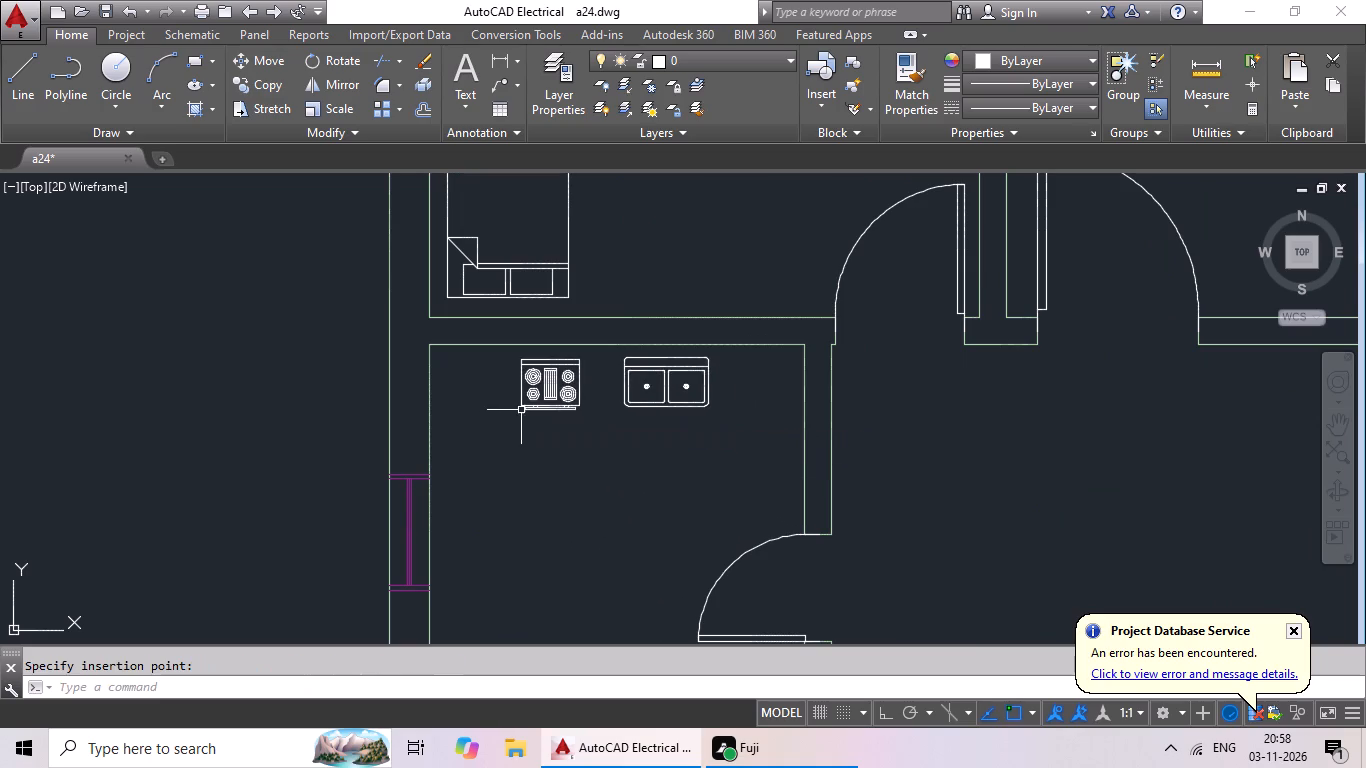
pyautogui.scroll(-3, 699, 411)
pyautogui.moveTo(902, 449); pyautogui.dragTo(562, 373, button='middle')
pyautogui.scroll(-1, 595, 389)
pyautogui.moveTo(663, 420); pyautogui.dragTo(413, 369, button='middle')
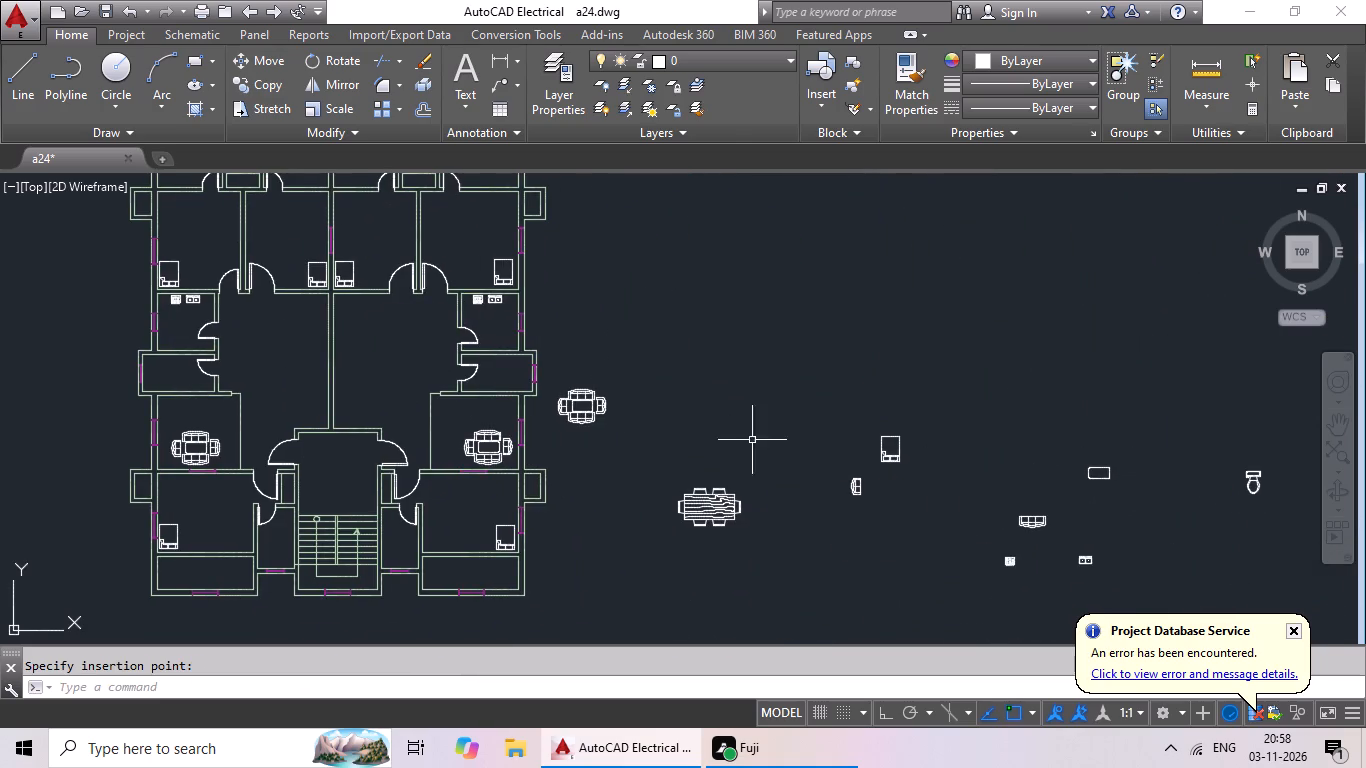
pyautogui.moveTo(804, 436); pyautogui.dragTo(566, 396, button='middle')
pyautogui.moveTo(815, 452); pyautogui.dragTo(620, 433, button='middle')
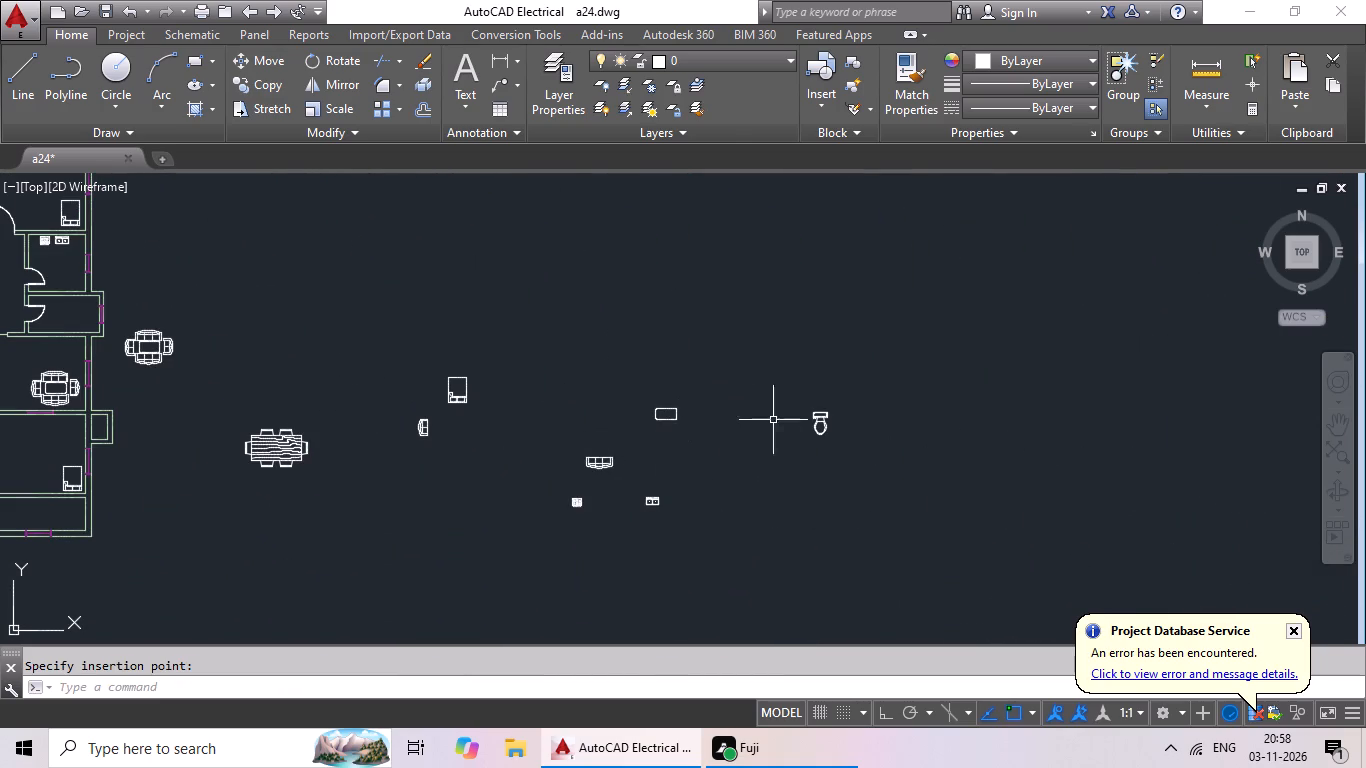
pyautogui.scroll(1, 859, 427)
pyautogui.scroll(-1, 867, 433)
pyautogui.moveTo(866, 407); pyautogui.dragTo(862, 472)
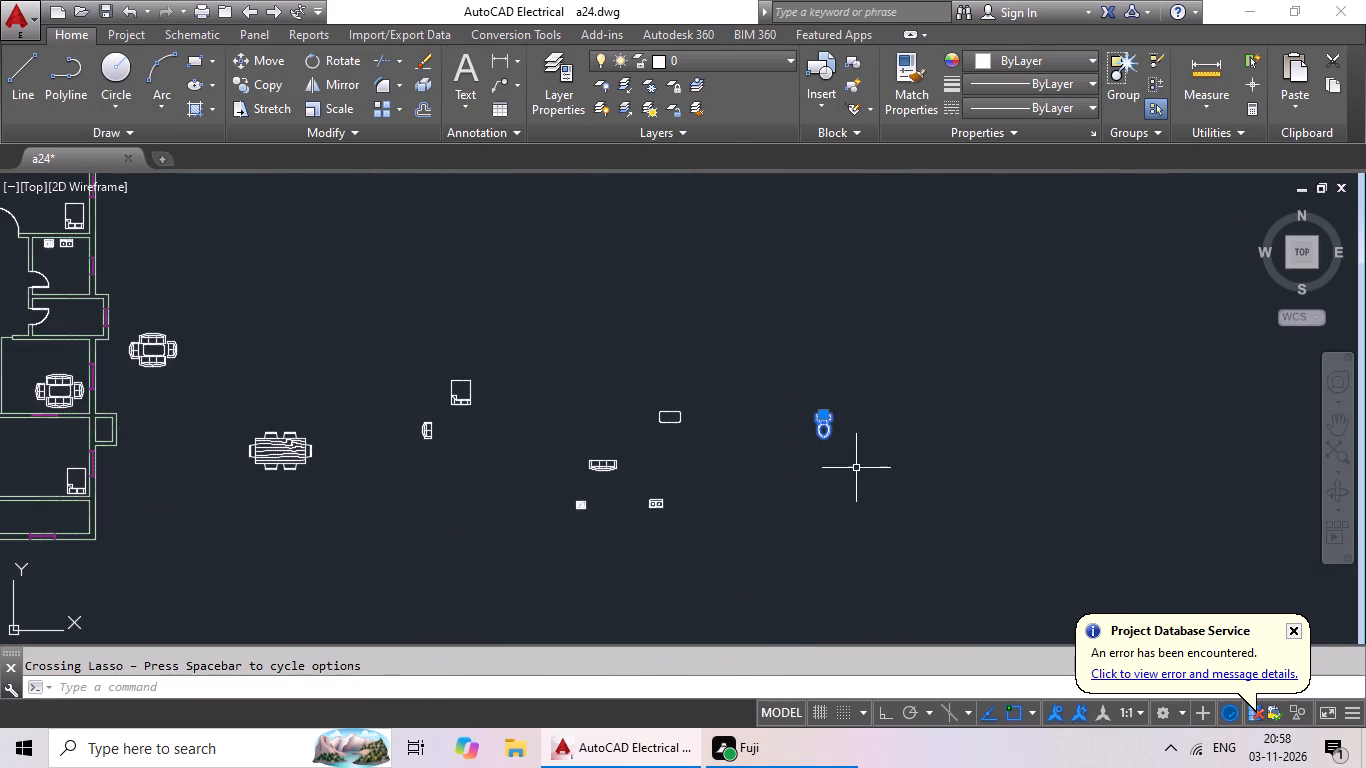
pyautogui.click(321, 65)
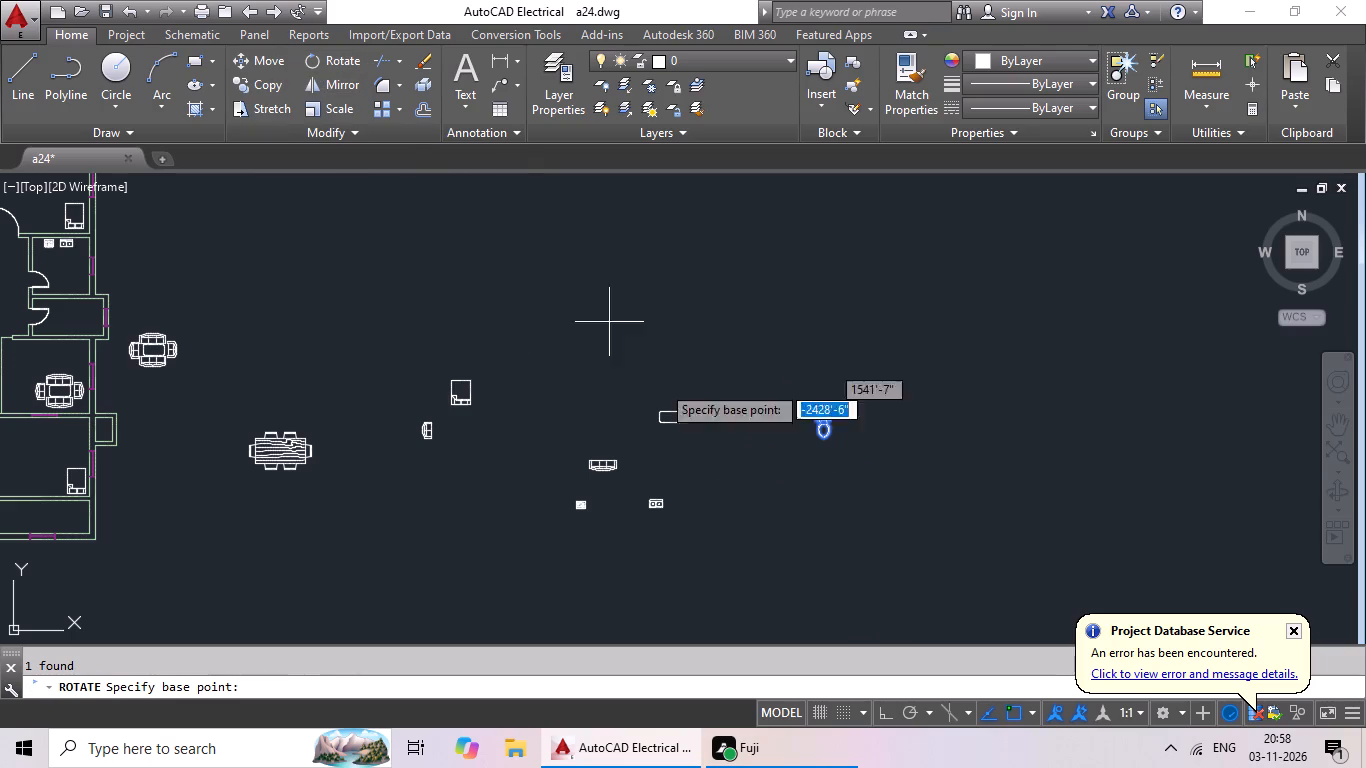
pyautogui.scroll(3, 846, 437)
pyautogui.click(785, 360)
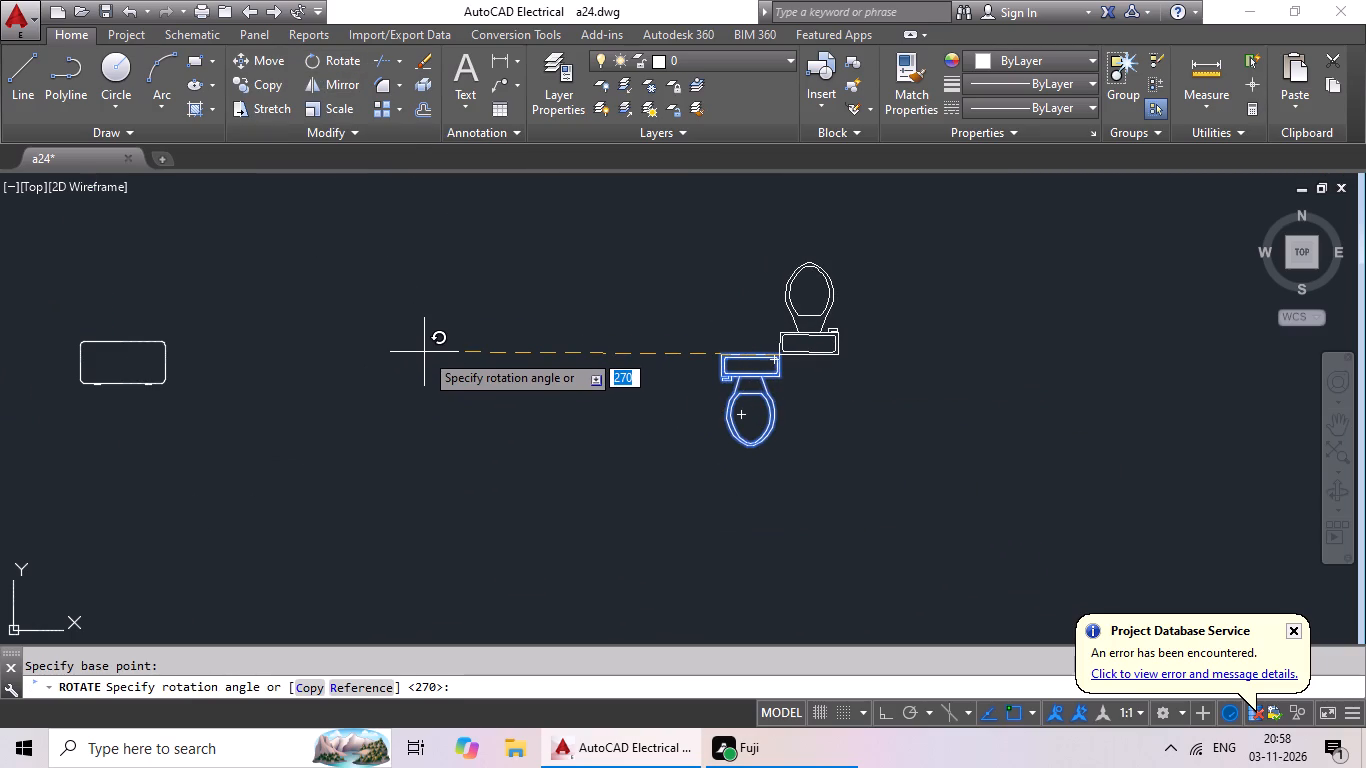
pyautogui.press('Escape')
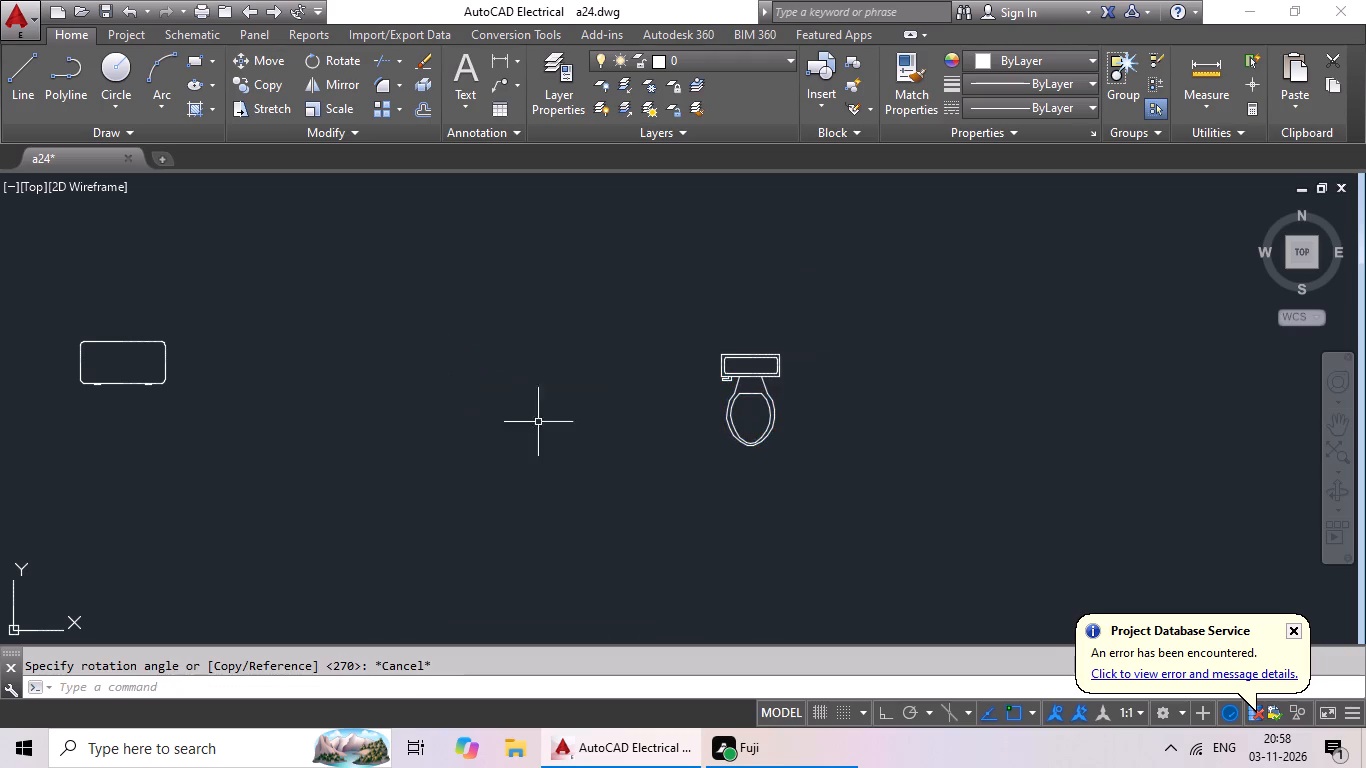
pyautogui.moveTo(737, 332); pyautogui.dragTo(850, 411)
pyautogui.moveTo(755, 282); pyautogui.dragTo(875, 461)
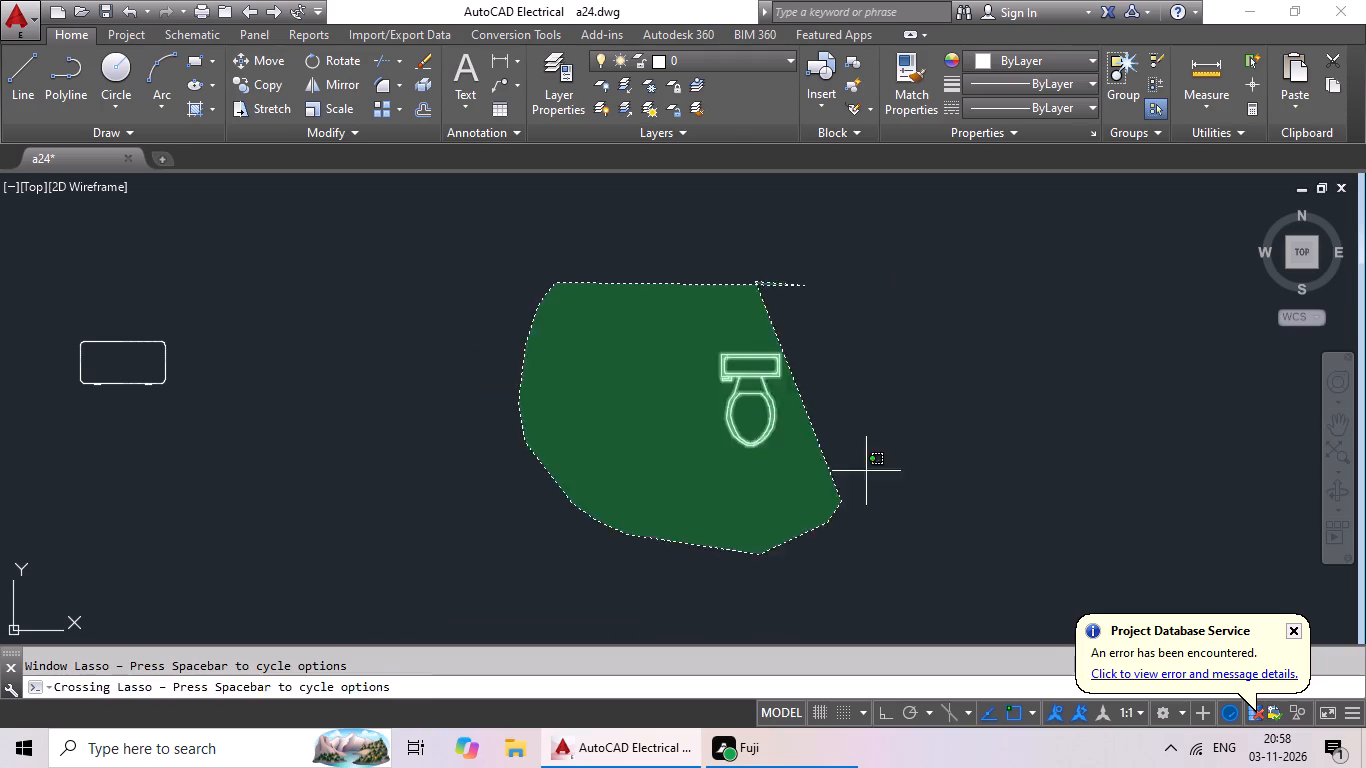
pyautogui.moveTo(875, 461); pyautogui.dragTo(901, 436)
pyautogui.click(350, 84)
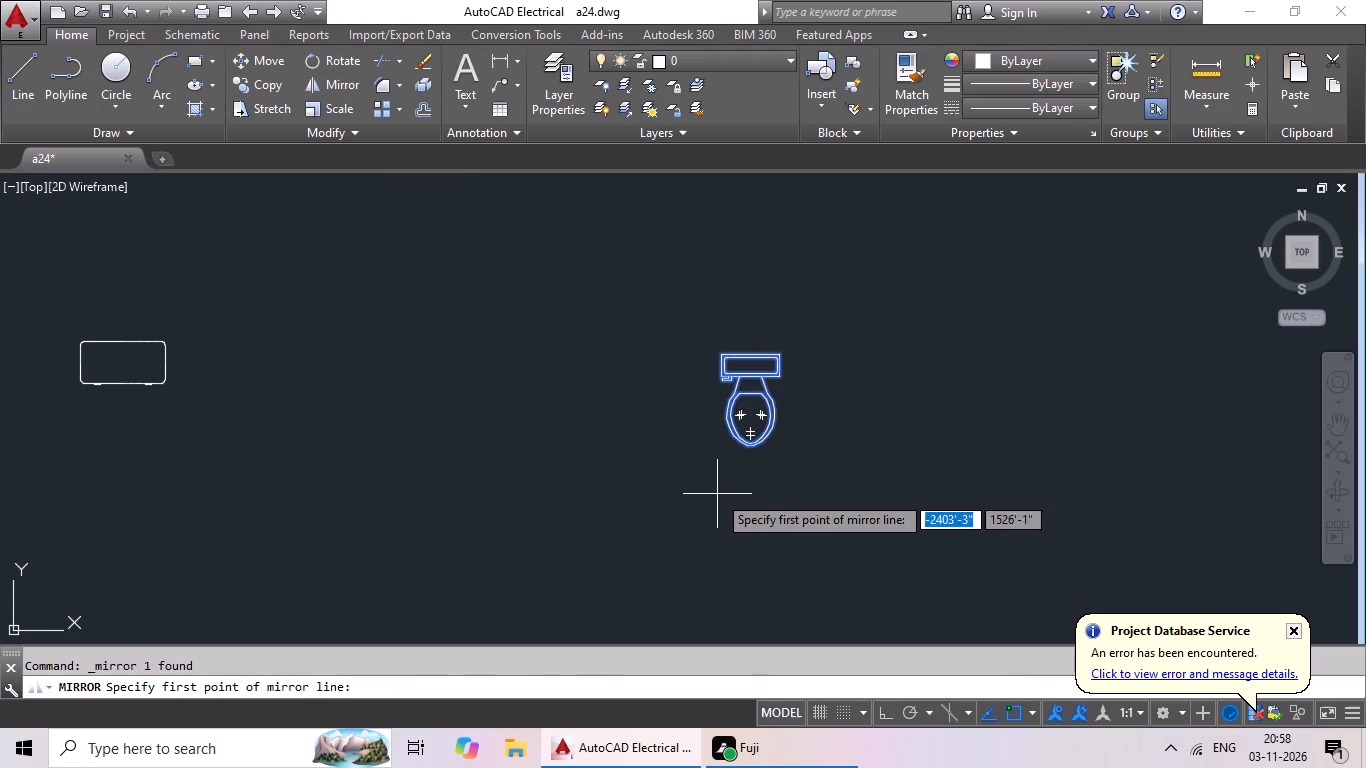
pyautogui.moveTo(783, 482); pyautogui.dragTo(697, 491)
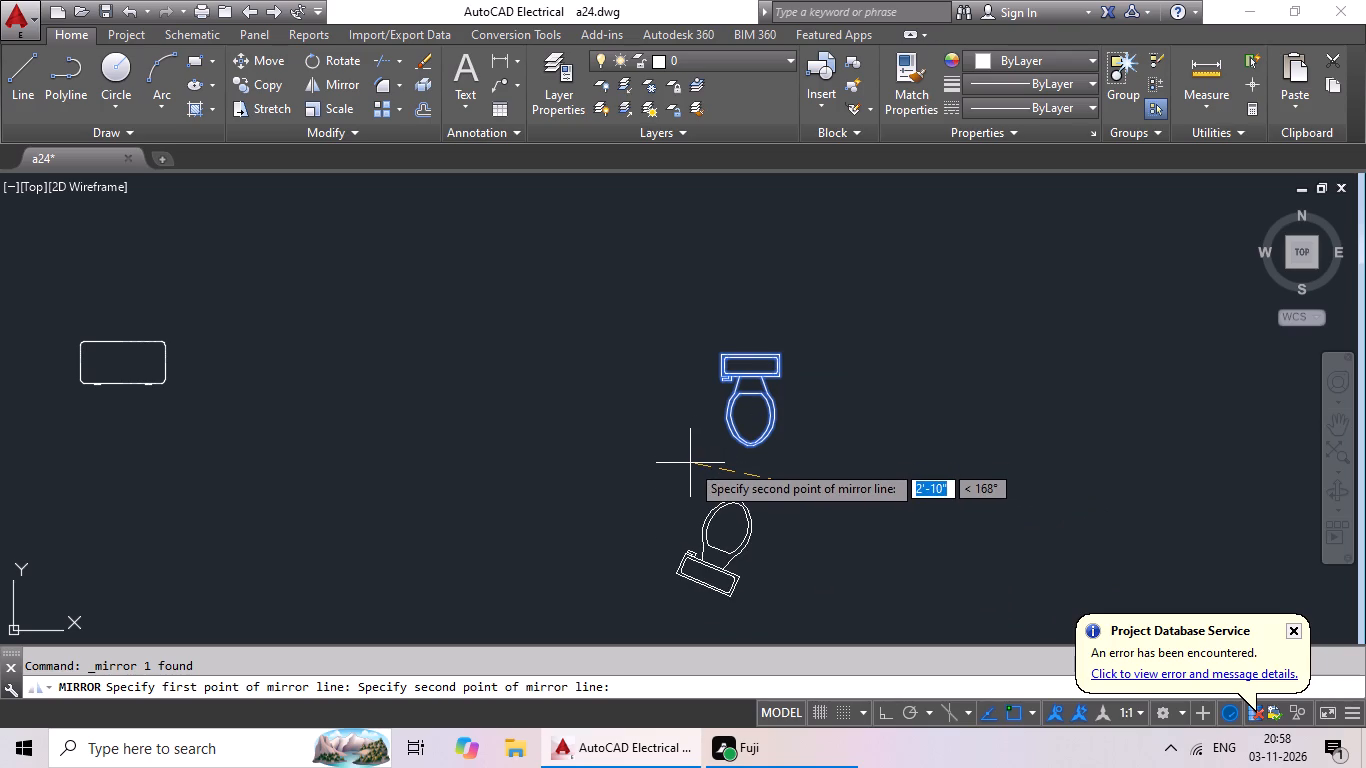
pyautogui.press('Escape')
# Mirror the toilet block outside the plan about a horizontal line below it with Ortho on, erasing the source object.
pyautogui.scroll(-2, 728, 490)
pyautogui.moveTo(731, 488); pyautogui.dragTo(731, 435, button='middle')
pyautogui.scroll(1, 735, 416)
pyautogui.moveTo(812, 339); pyautogui.dragTo(830, 481)
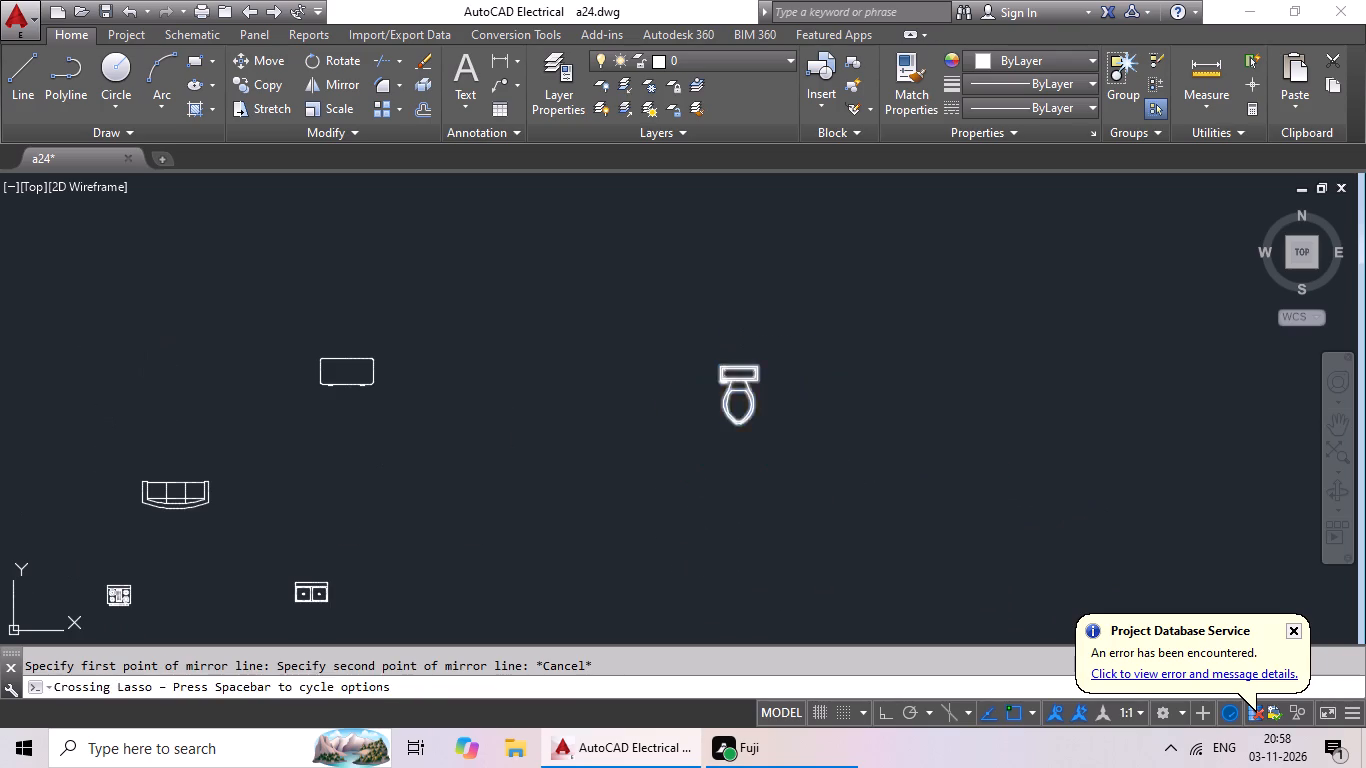
pyautogui.click(318, 78)
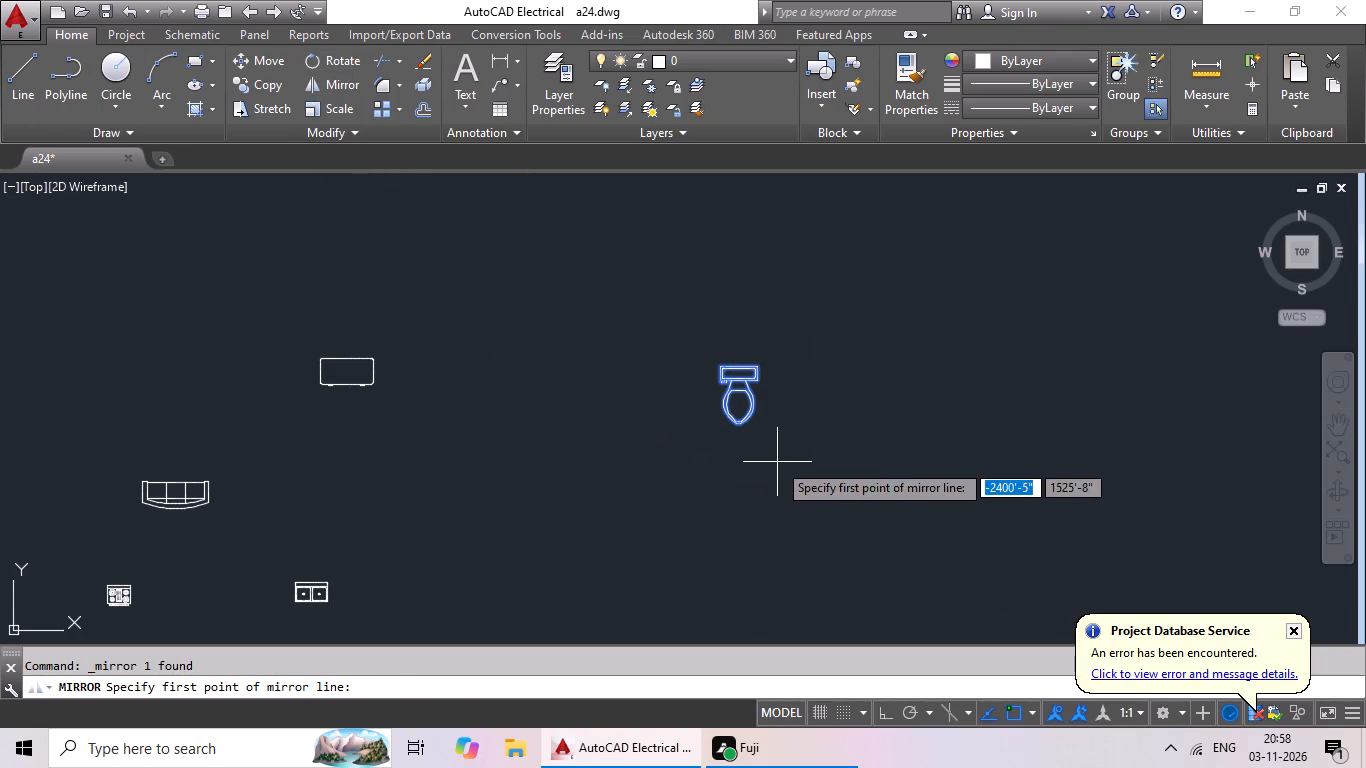
pyautogui.moveTo(777, 461); pyautogui.dragTo(681, 470)
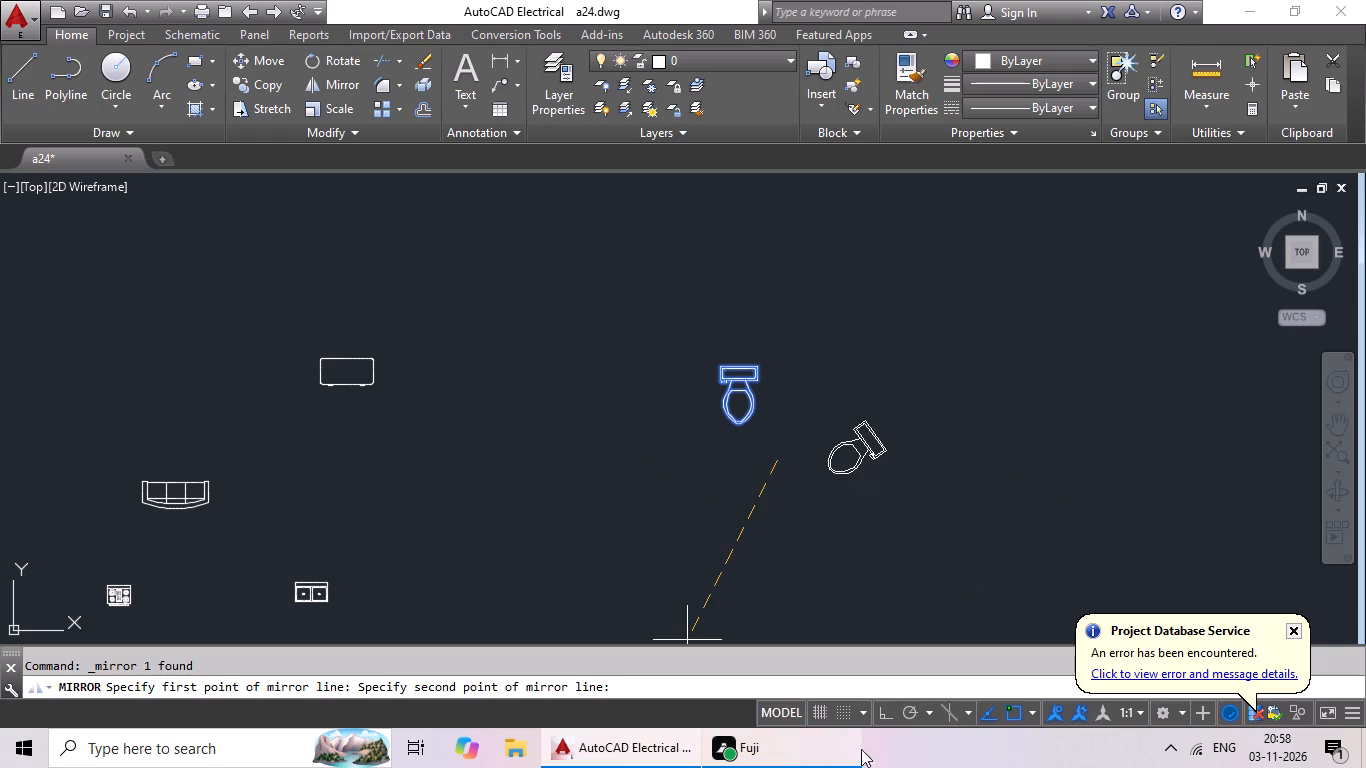
pyautogui.click(878, 710)
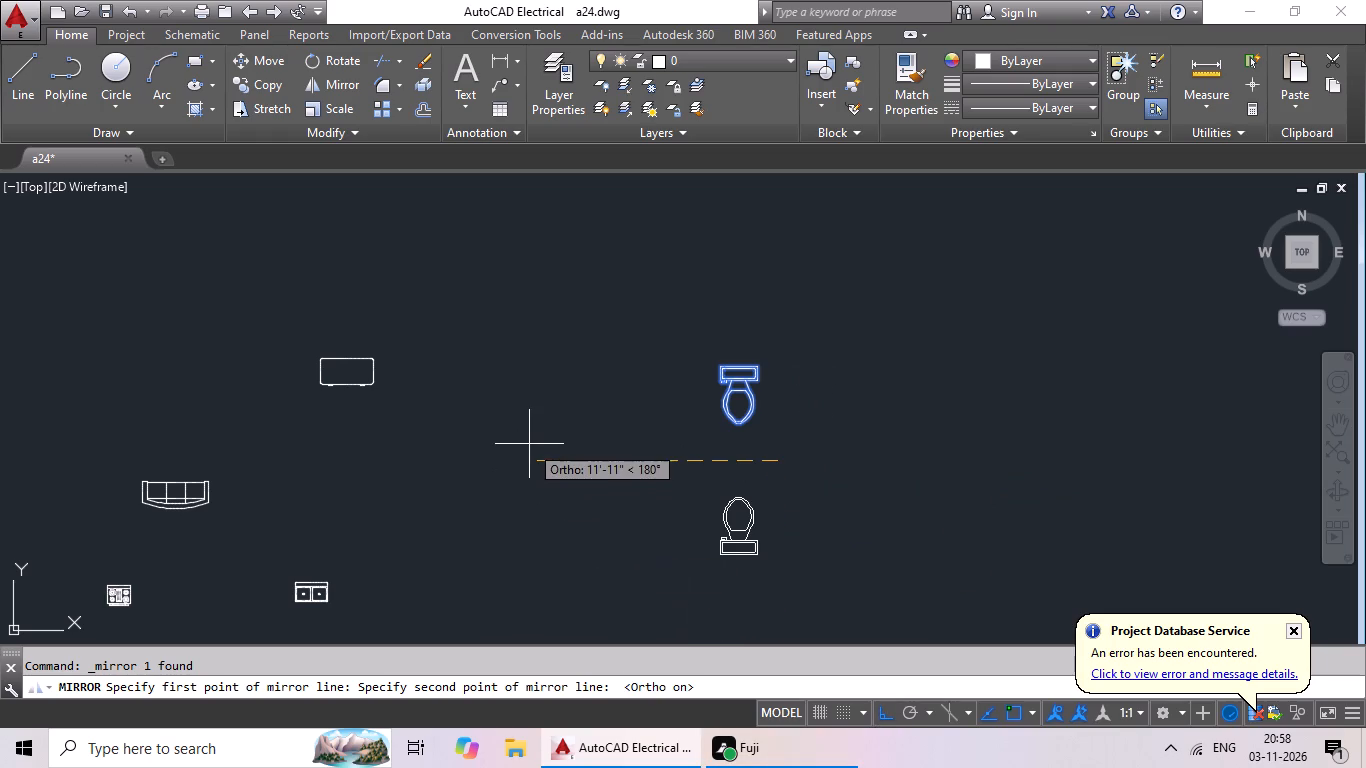
pyautogui.click(529, 443)
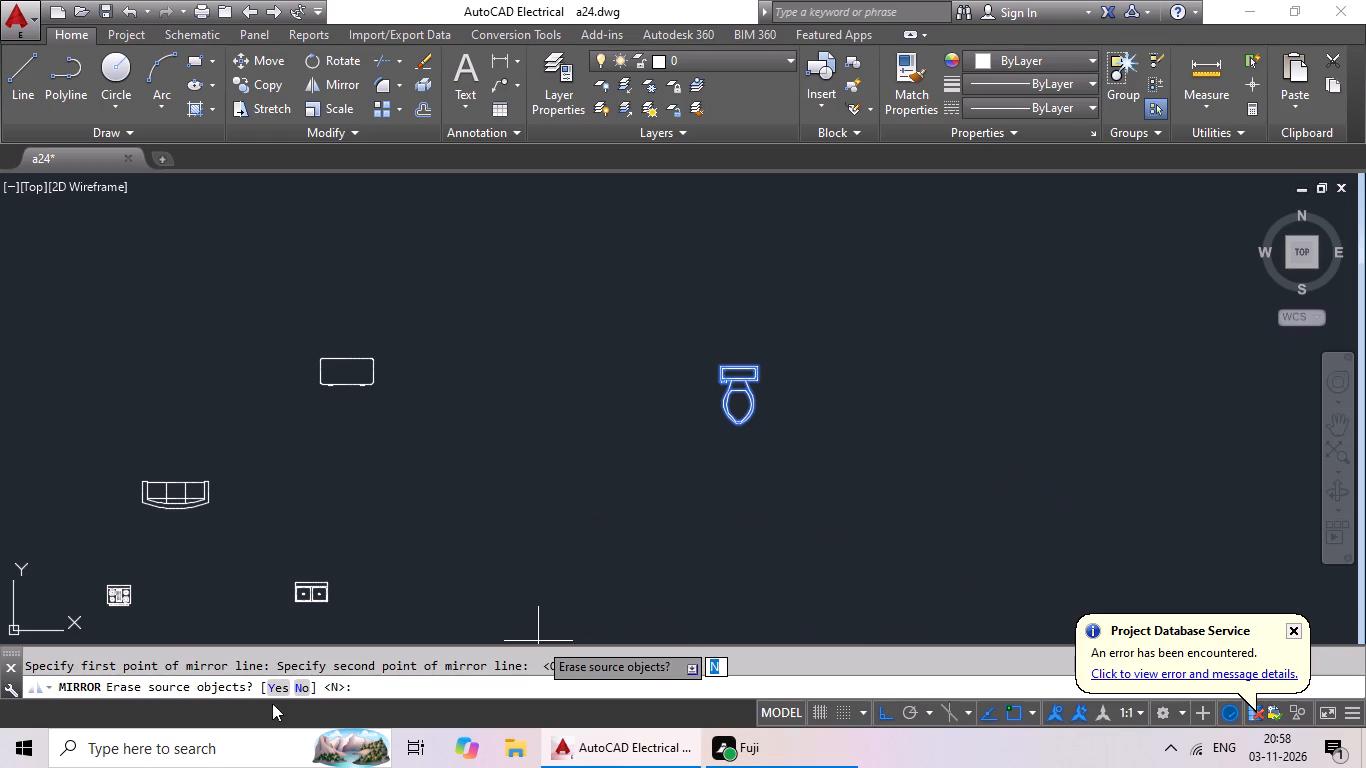
pyautogui.click(276, 686)
# Scale the mirrored toilet block by reference from its bowl tip, reducing its full length to about two-thirds.
pyautogui.moveTo(717, 480); pyautogui.dragTo(800, 571)
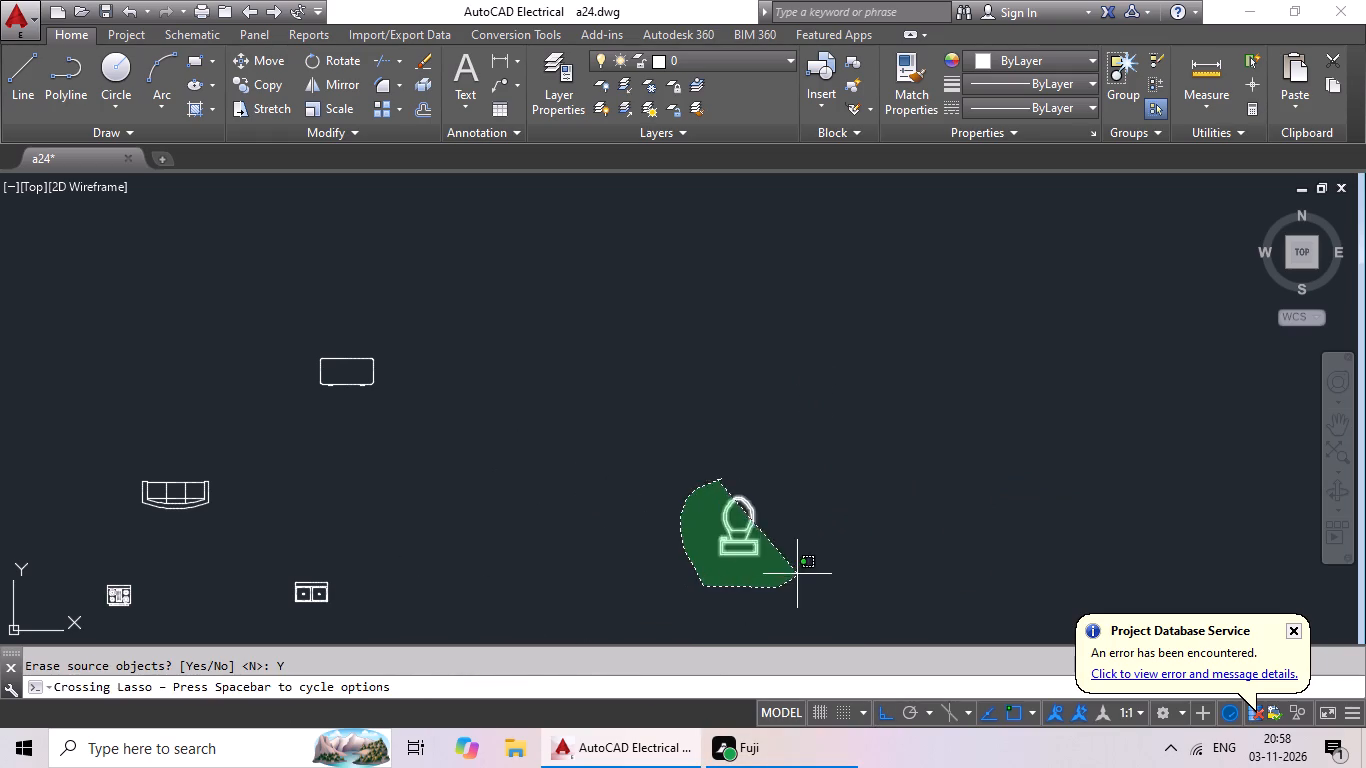
pyautogui.moveTo(800, 571); pyautogui.dragTo(813, 549)
pyautogui.moveTo(825, 550); pyautogui.dragTo(728, 403, button='middle')
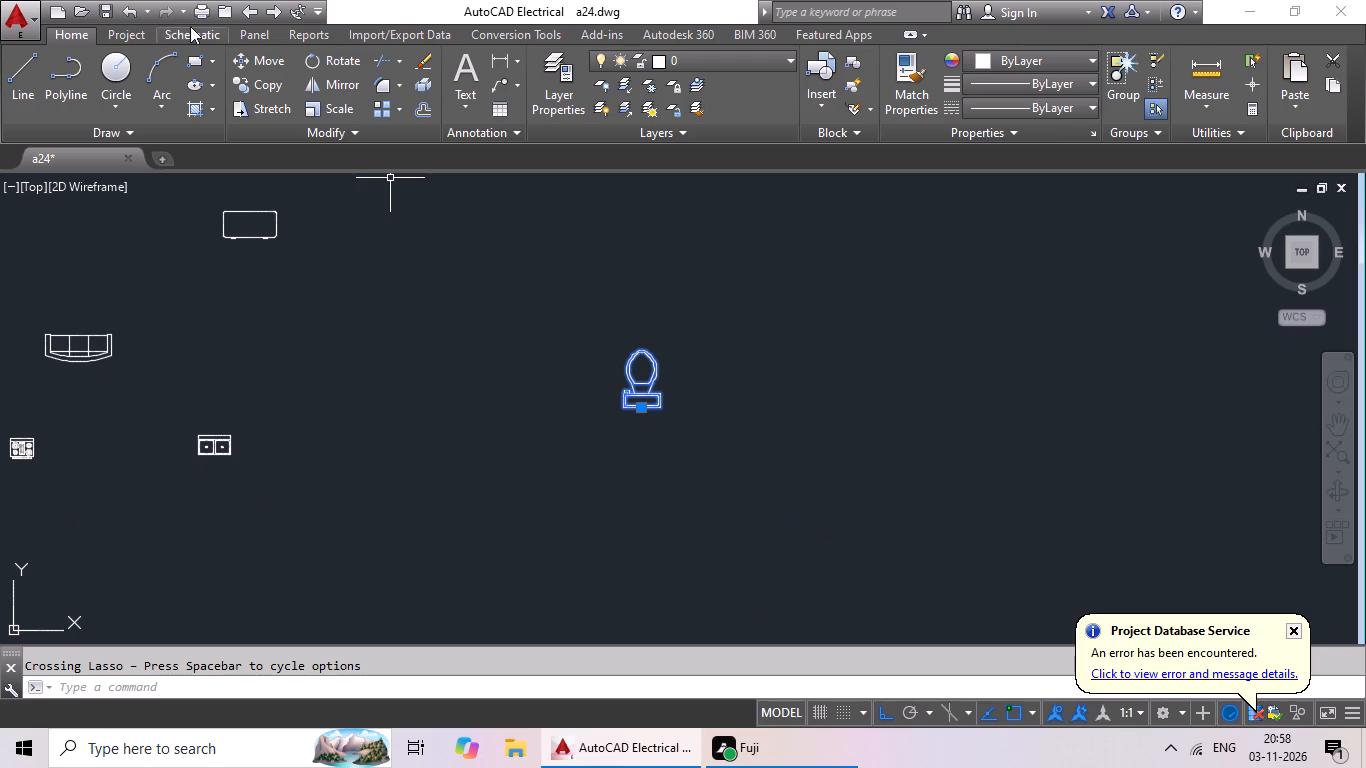
pyautogui.click(330, 113)
pyautogui.scroll(3, 664, 410)
pyautogui.moveTo(664, 308); pyautogui.dragTo(694, 403, button='middle')
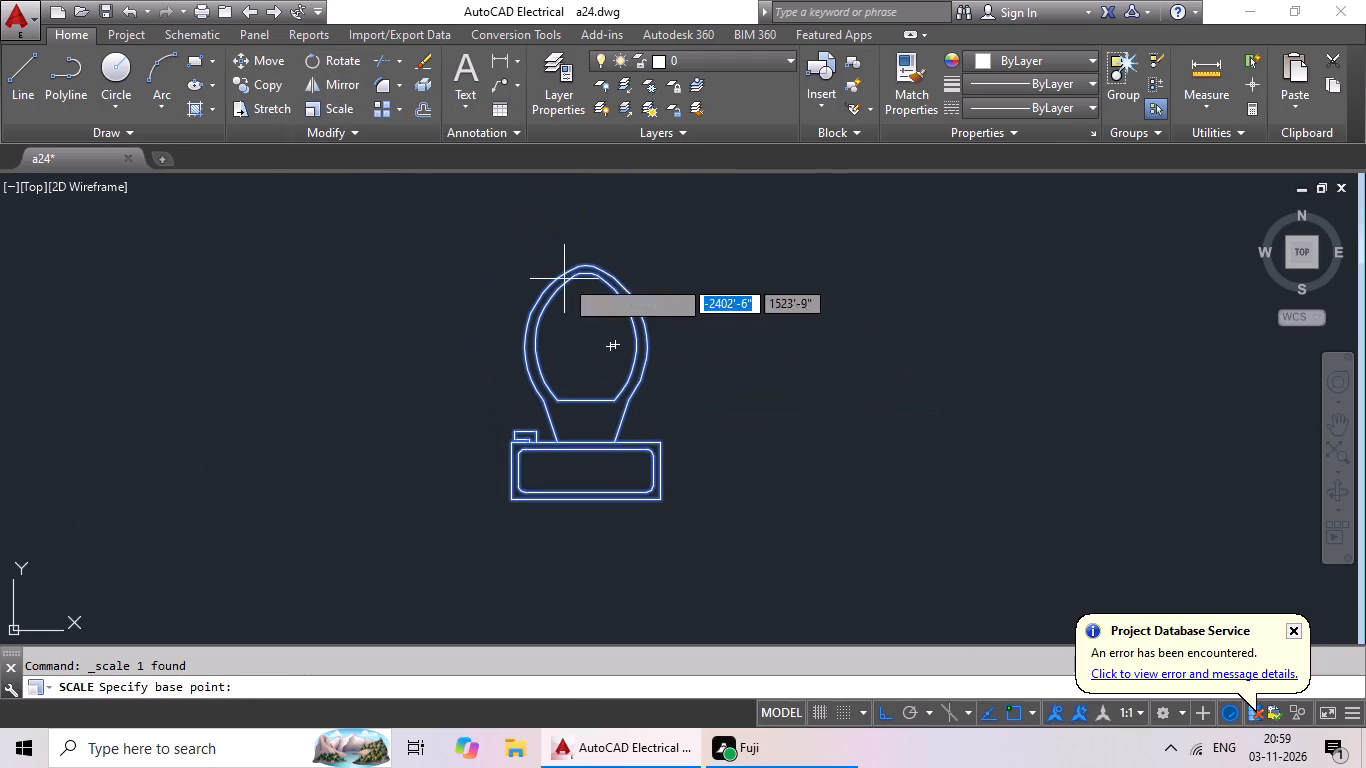
pyautogui.click(585, 263)
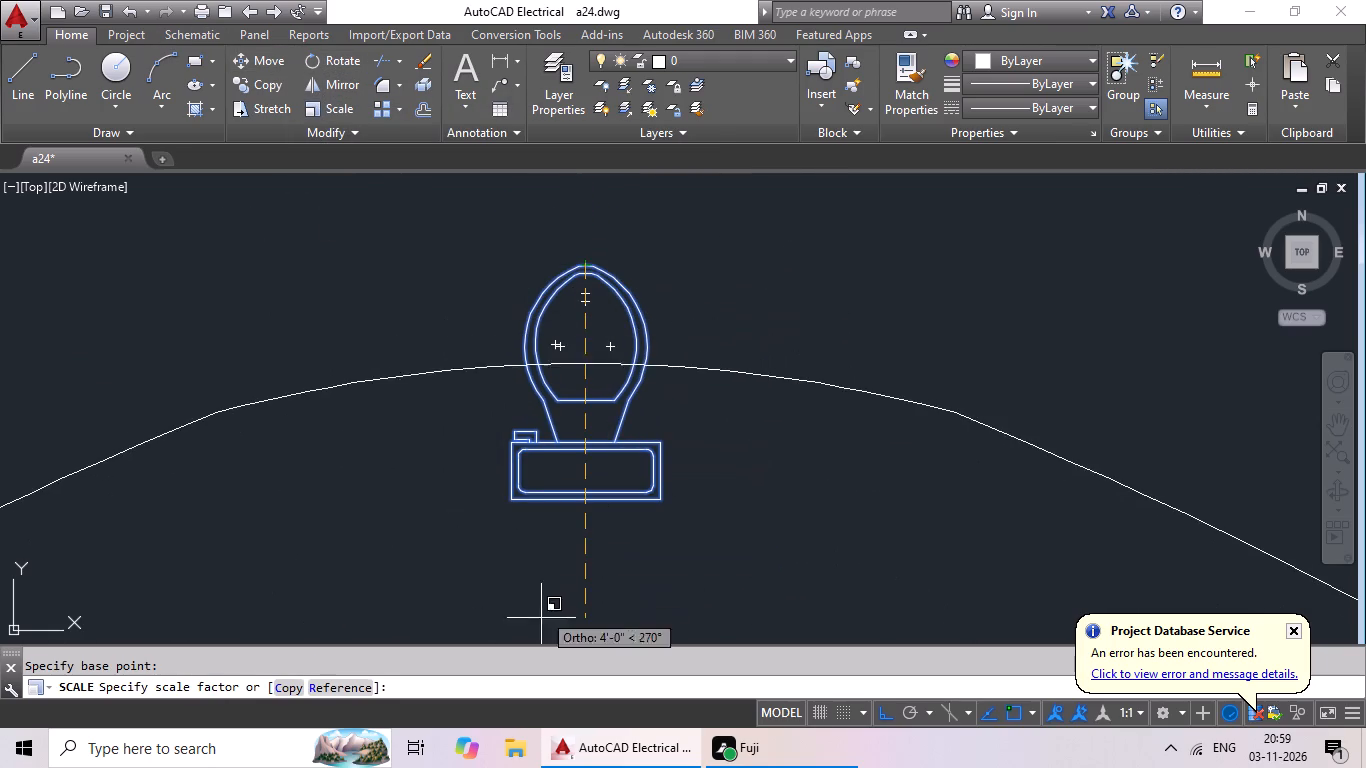
pyautogui.click(341, 685)
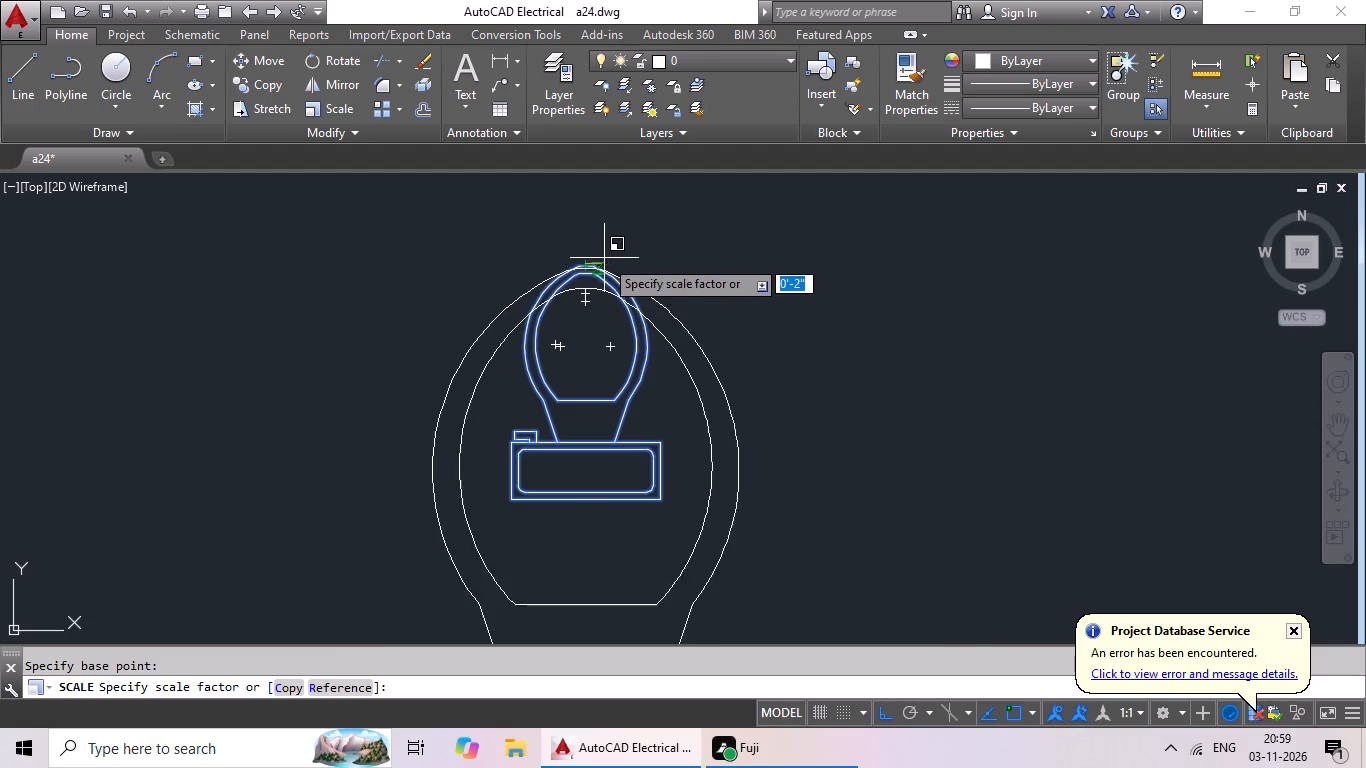
pyautogui.click(355, 692)
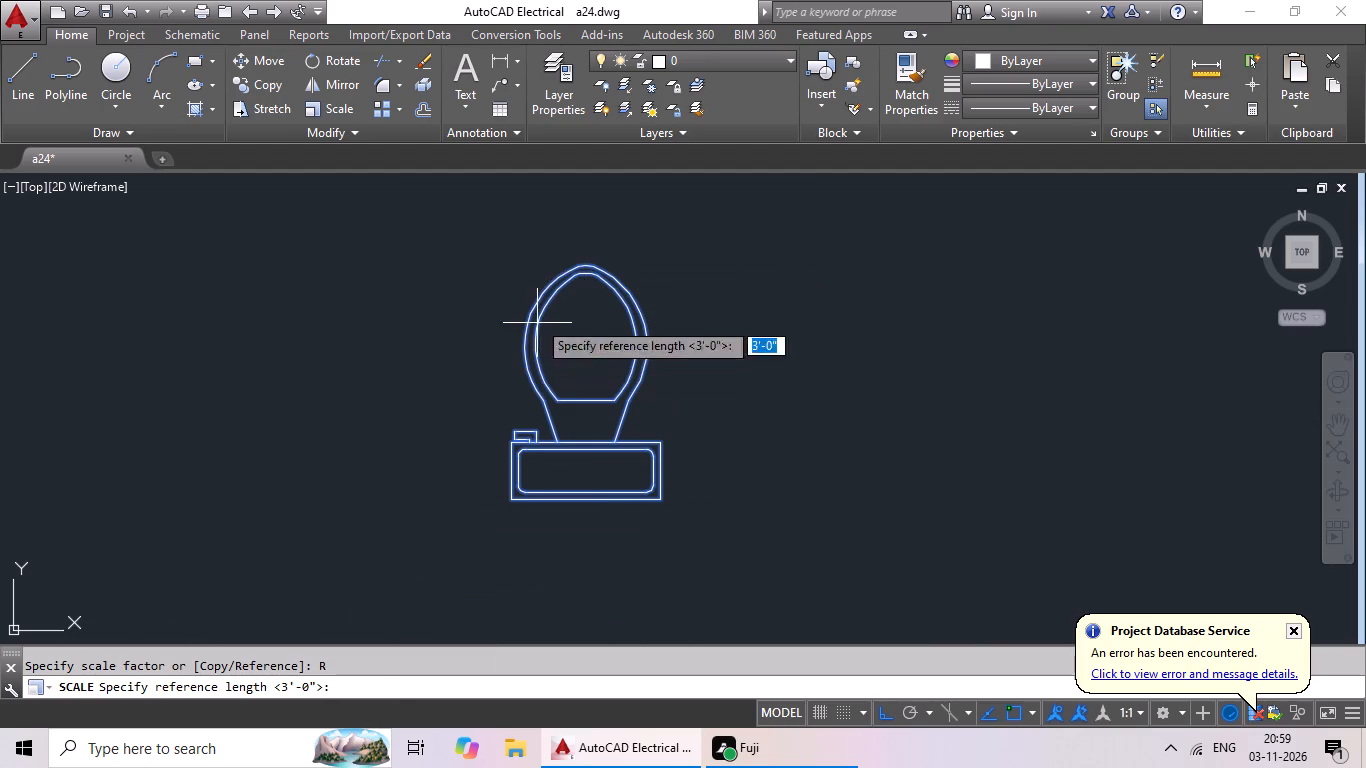
pyautogui.click(588, 260)
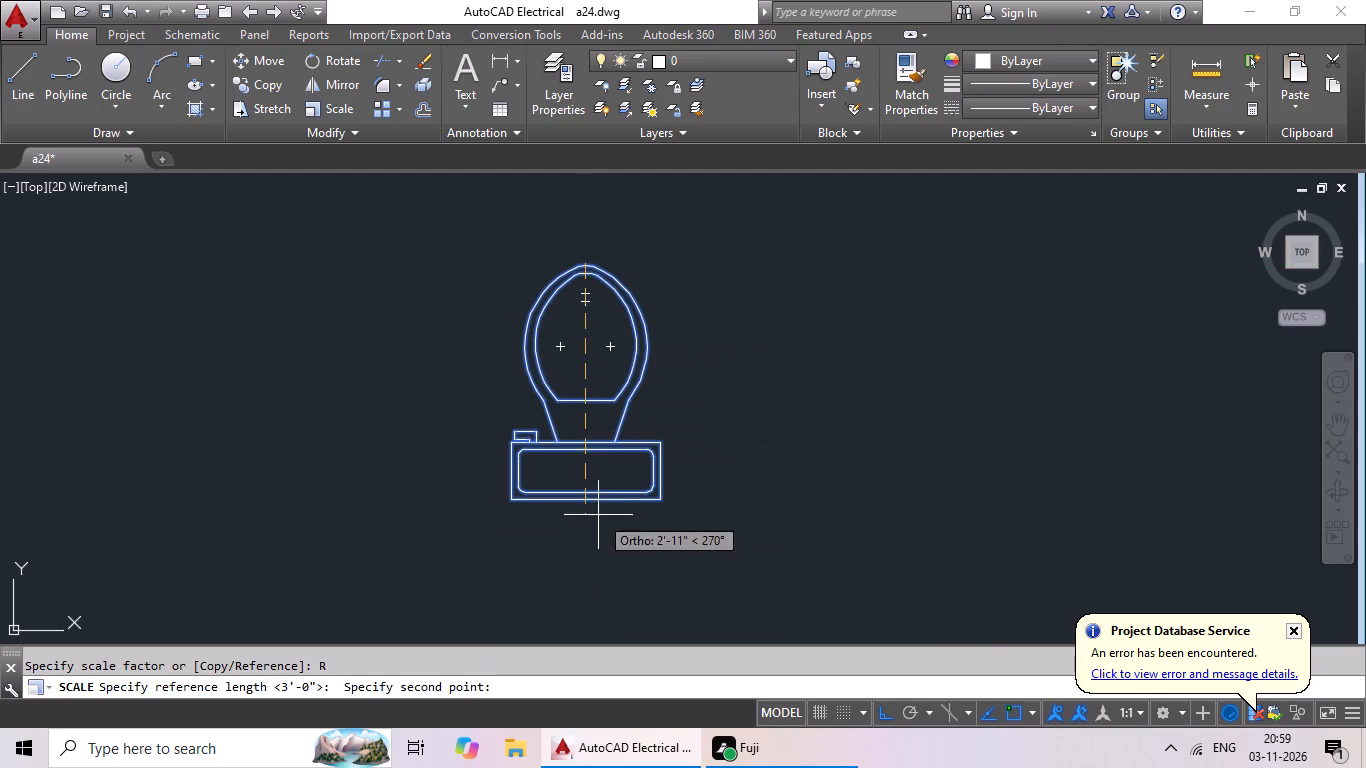
pyautogui.click(585, 504)
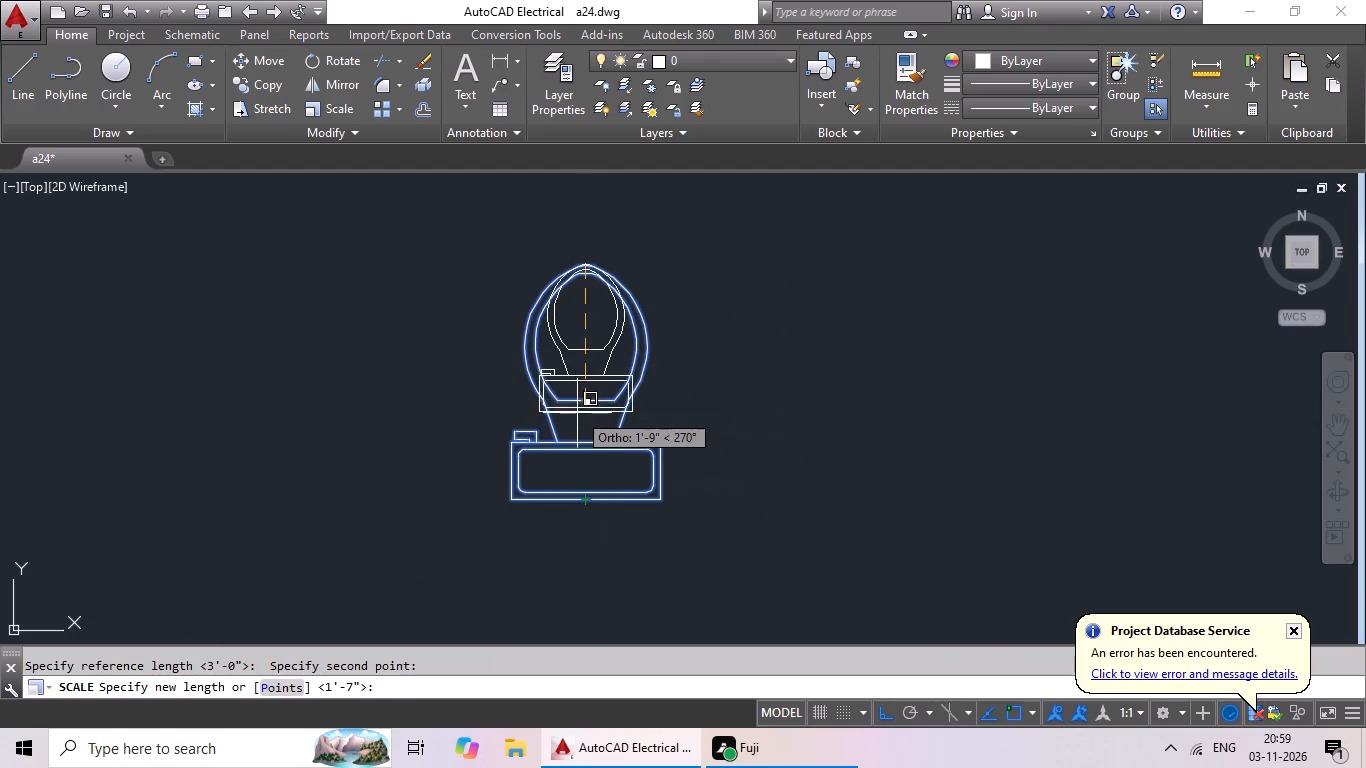
pyautogui.click(577, 424)
# Copy the reduced toilet block and paste it in the small east bathroom below the kitchen, near its southeast corner.
pyautogui.moveTo(699, 234); pyautogui.dragTo(770, 440)
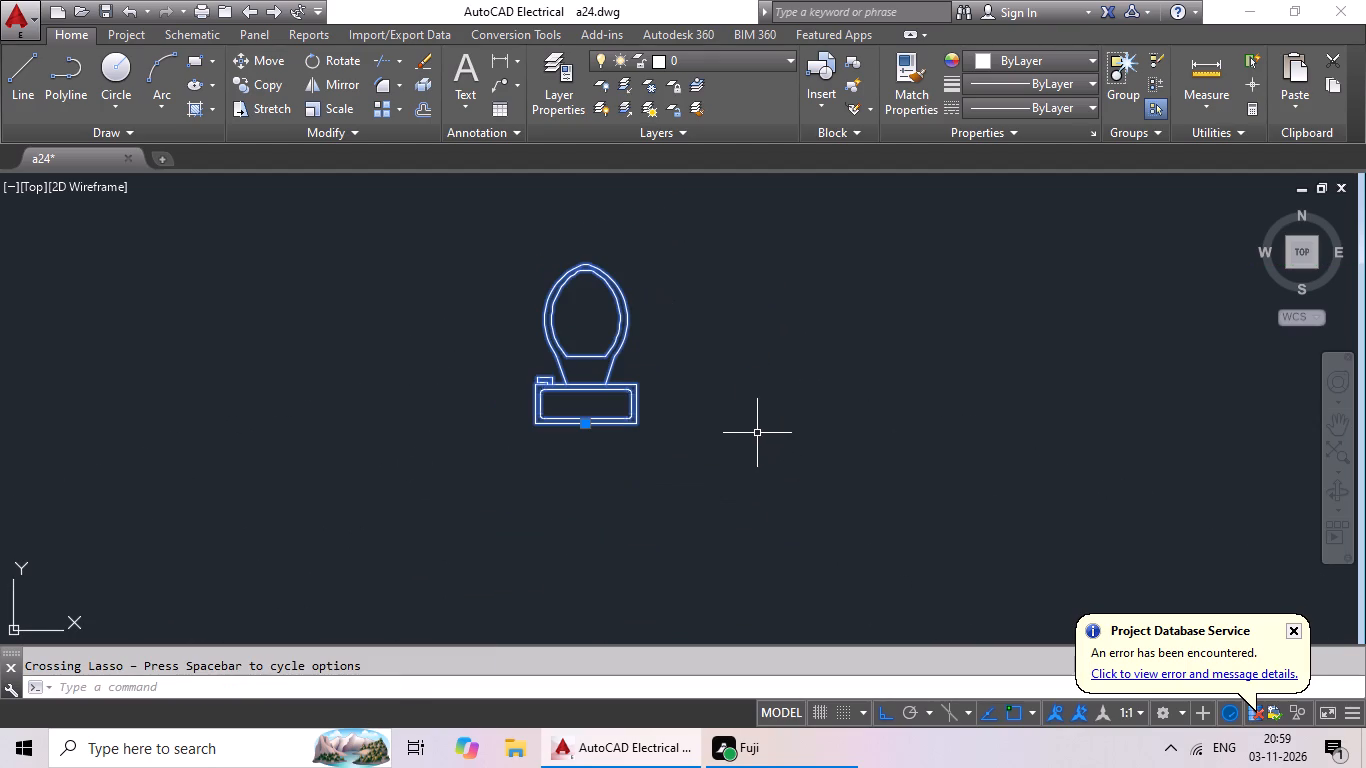
pyautogui.hotkey('ctrl', 'c')
pyautogui.hotkey('ctrl', 'v')
pyautogui.keyDown('ctrl'); pyautogui.scroll(-4, 577, 456); pyautogui.keyUp('ctrl')
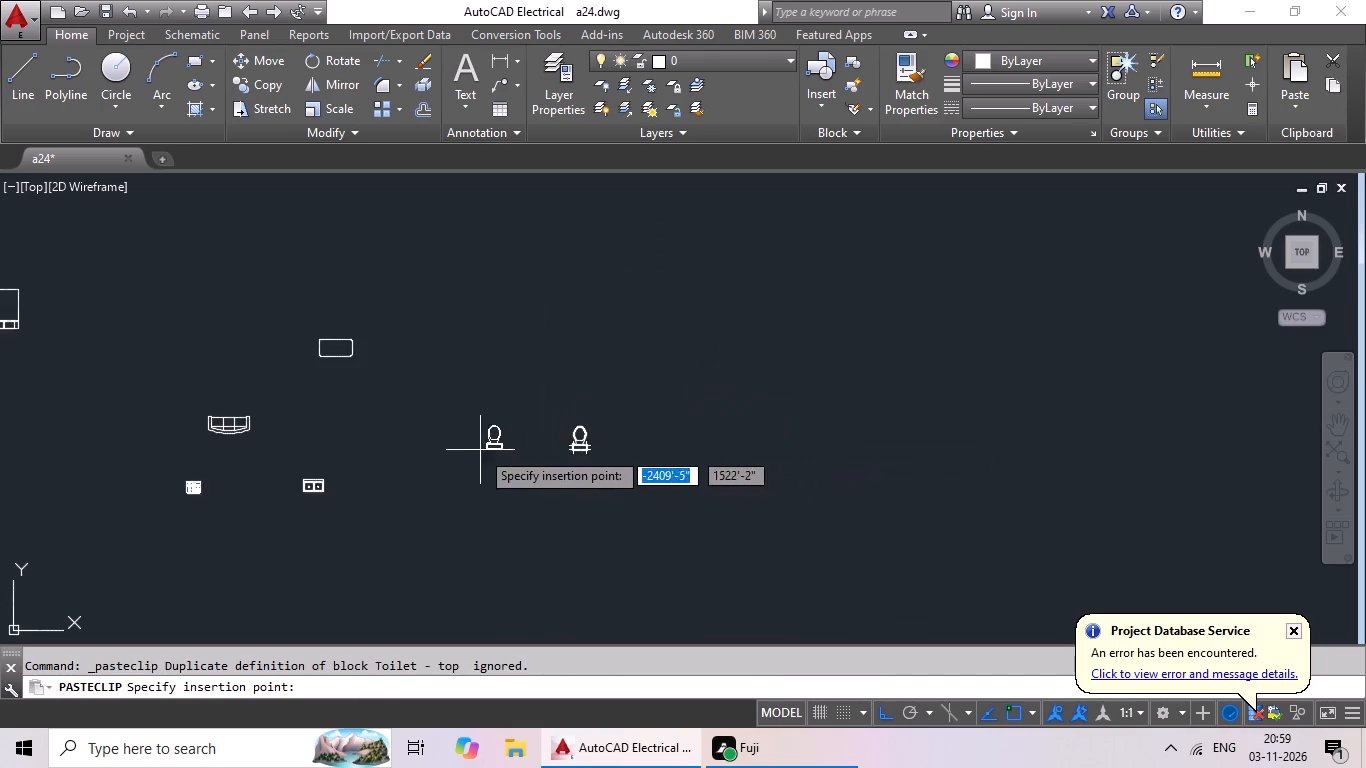
pyautogui.moveTo(476, 450); pyautogui.dragTo(819, 415, button='middle')
pyautogui.moveTo(416, 423); pyautogui.dragTo(961, 392, button='middle')
pyautogui.scroll(-1, 838, 419)
pyautogui.moveTo(735, 424); pyautogui.dragTo(738, 435, button='middle')
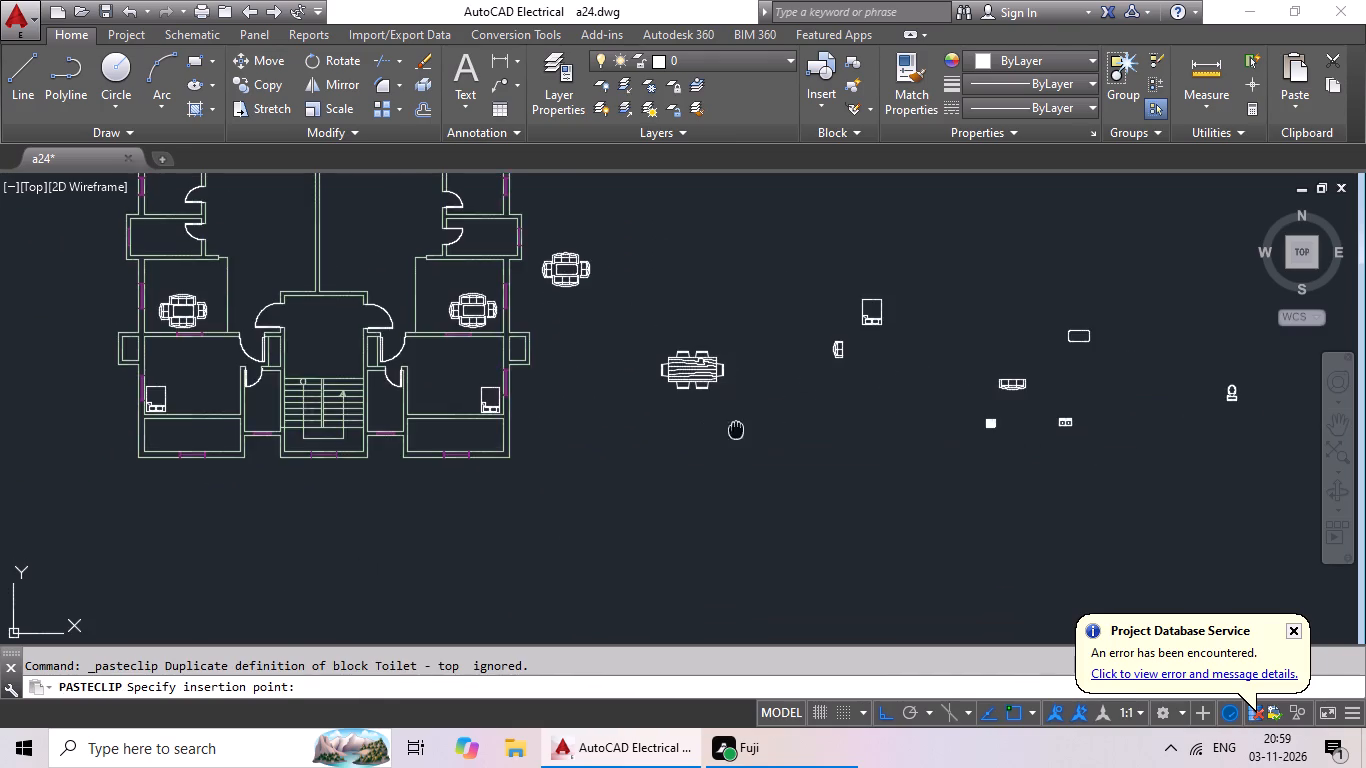
pyautogui.moveTo(738, 435); pyautogui.dragTo(777, 610, button='middle')
pyautogui.scroll(5, 528, 422)
pyautogui.scroll(-2, 601, 450)
pyautogui.moveTo(601, 450); pyautogui.dragTo(602, 446, button='middle')
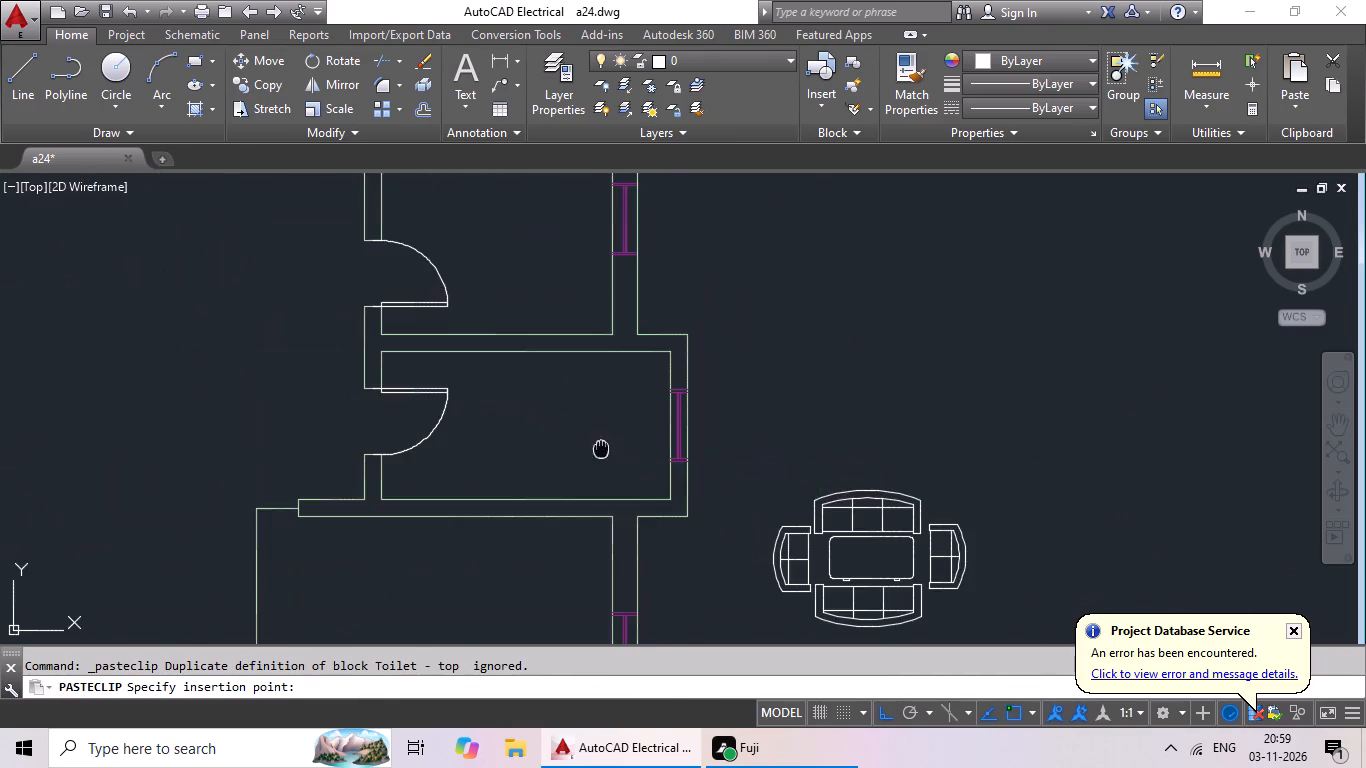
pyautogui.moveTo(602, 446); pyautogui.dragTo(636, 364, button='middle')
pyautogui.scroll(3, 676, 386)
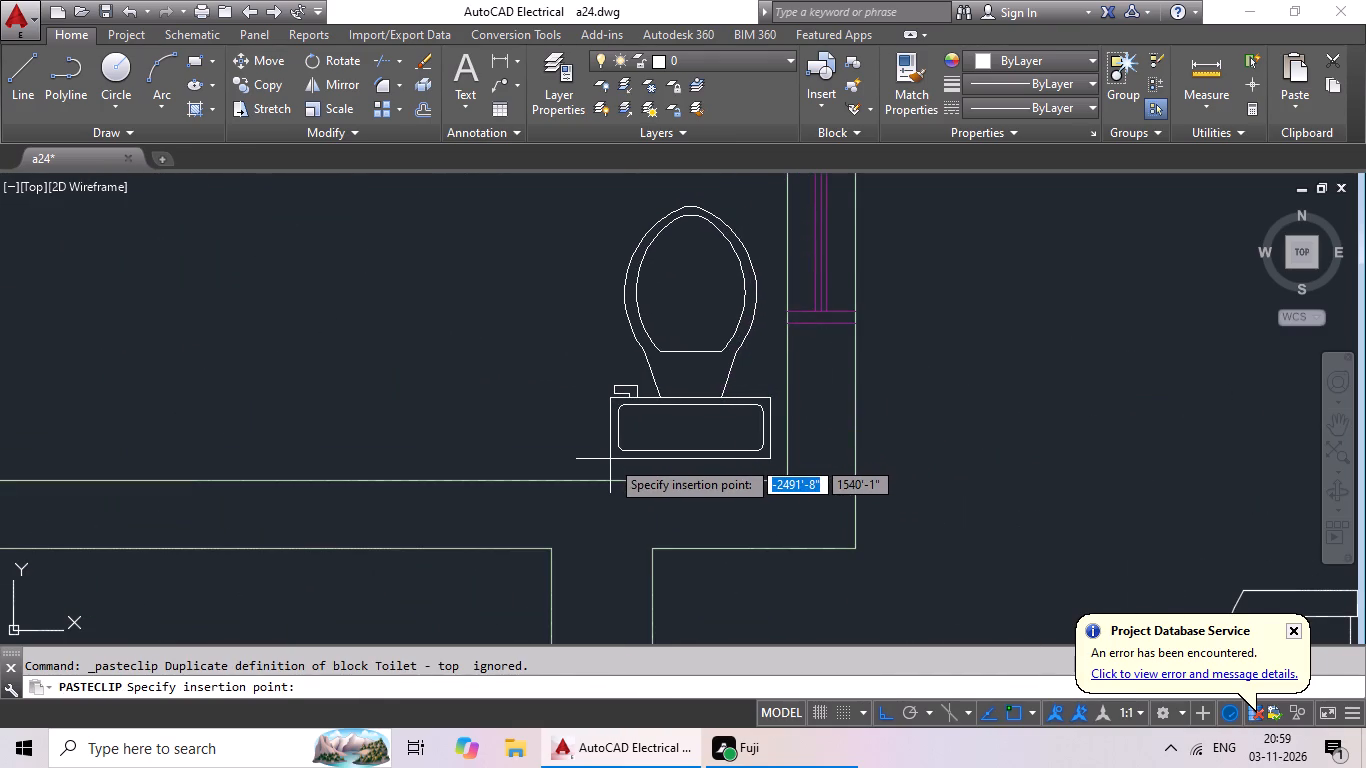
pyautogui.click(610, 459)
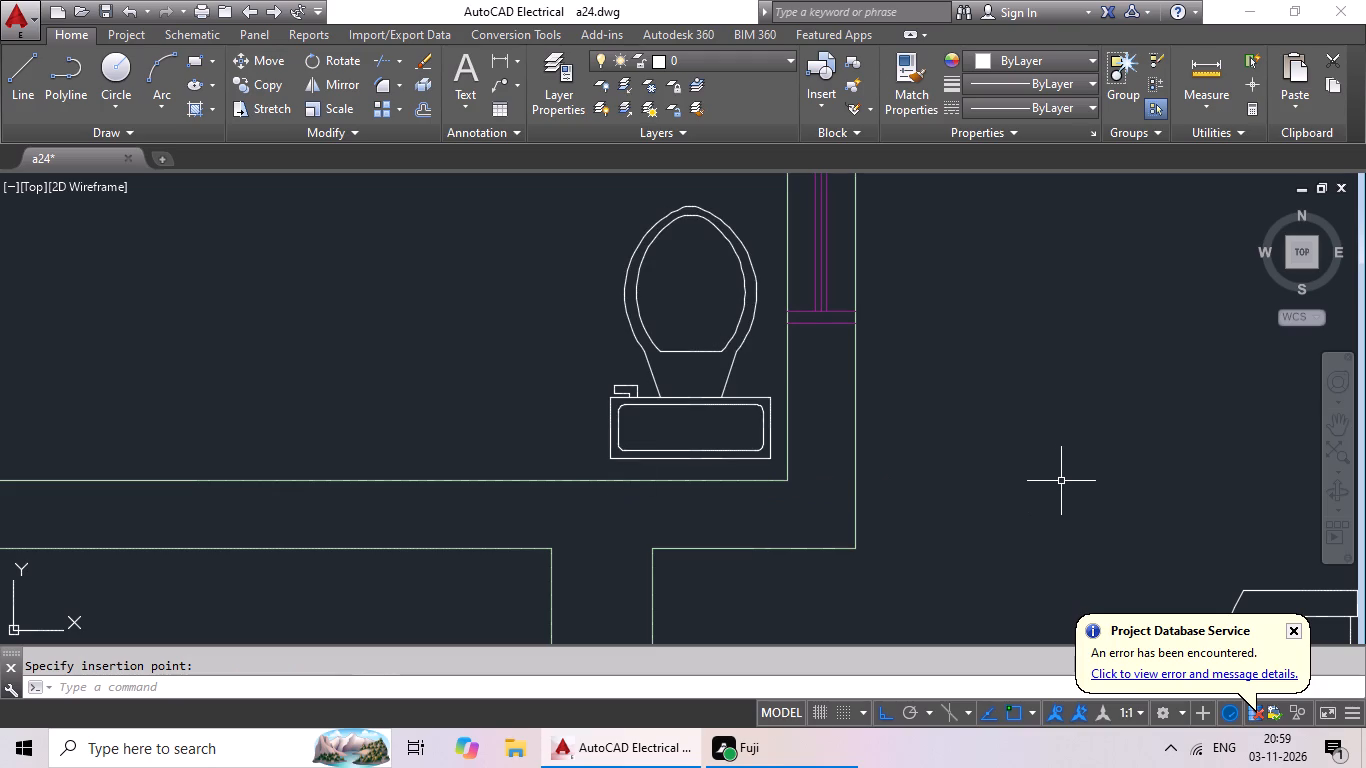
# Paste another toilet in the matching west bathroom, near its southwest corner beside the window.
pyautogui.hotkey('ctrl', 'v')
pyautogui.keyDown('ctrl'); pyautogui.scroll(-5, 914, 492); pyautogui.keyUp('ctrl')
pyautogui.moveTo(535, 434); pyautogui.dragTo(886, 421, button='middle')
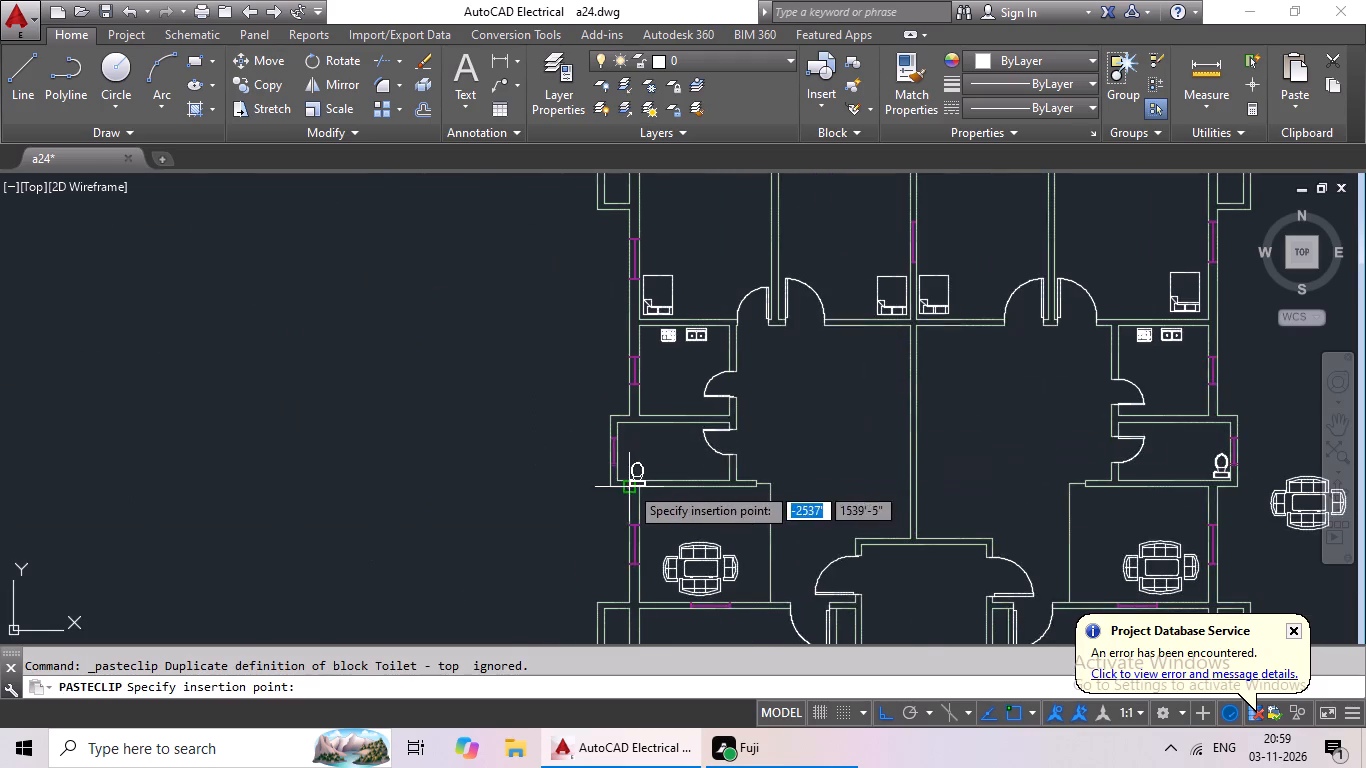
pyautogui.scroll(4, 630, 480)
pyautogui.click(557, 472)
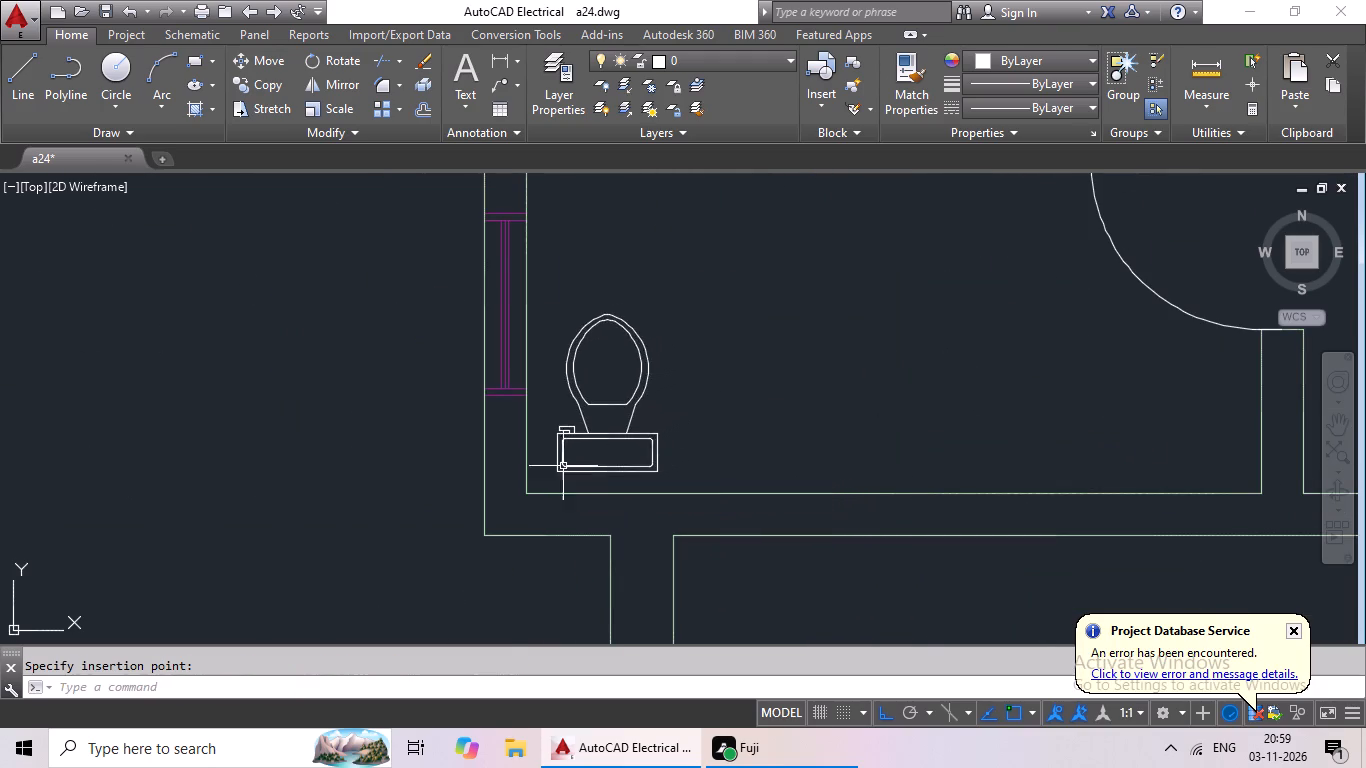
# Erase all the loose source furniture, kitchen and toilet blocks lying outside the plan to its east.
pyautogui.scroll(-4, 807, 423)
pyautogui.moveTo(866, 470); pyautogui.dragTo(614, 421, button='middle')
pyautogui.scroll(-1, 708, 418)
pyautogui.moveTo(718, 428); pyautogui.dragTo(714, 349, button='middle')
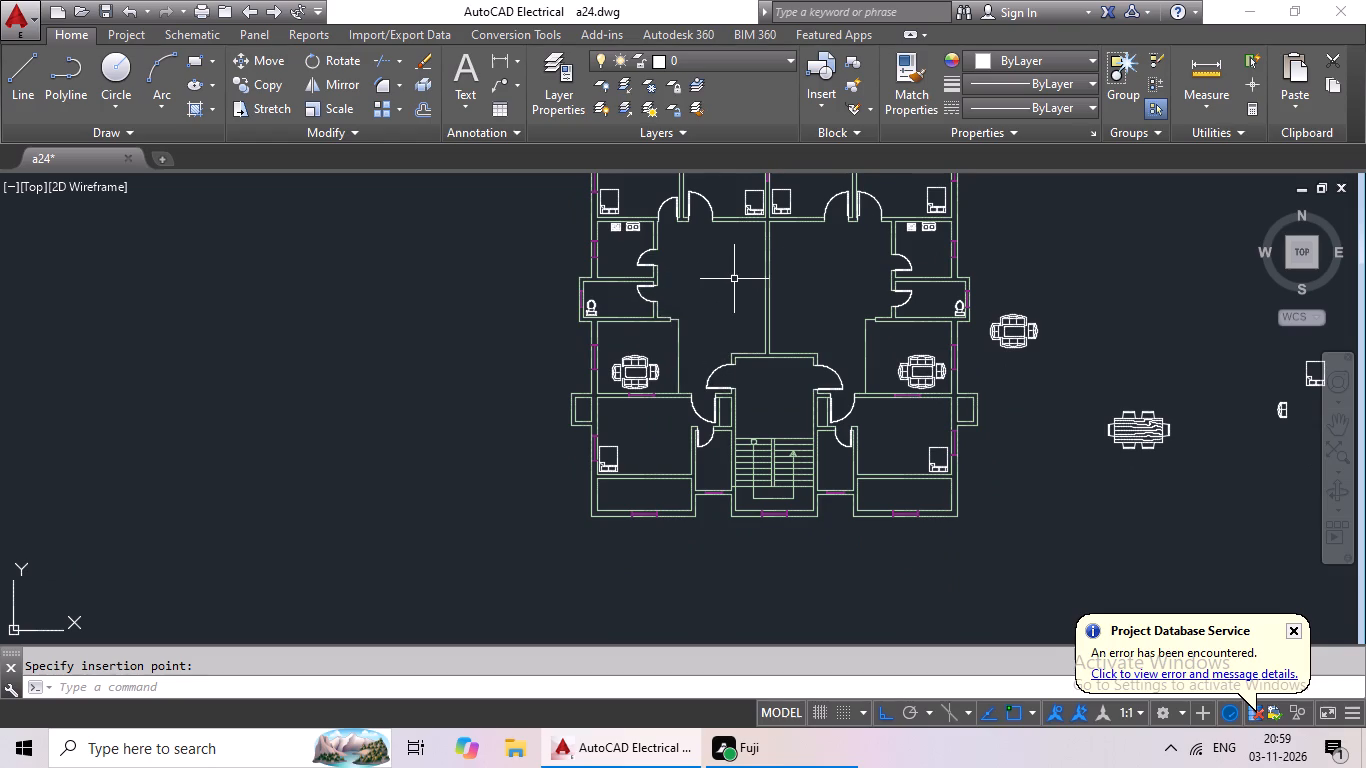
pyautogui.moveTo(1081, 374); pyautogui.dragTo(931, 396, button='middle')
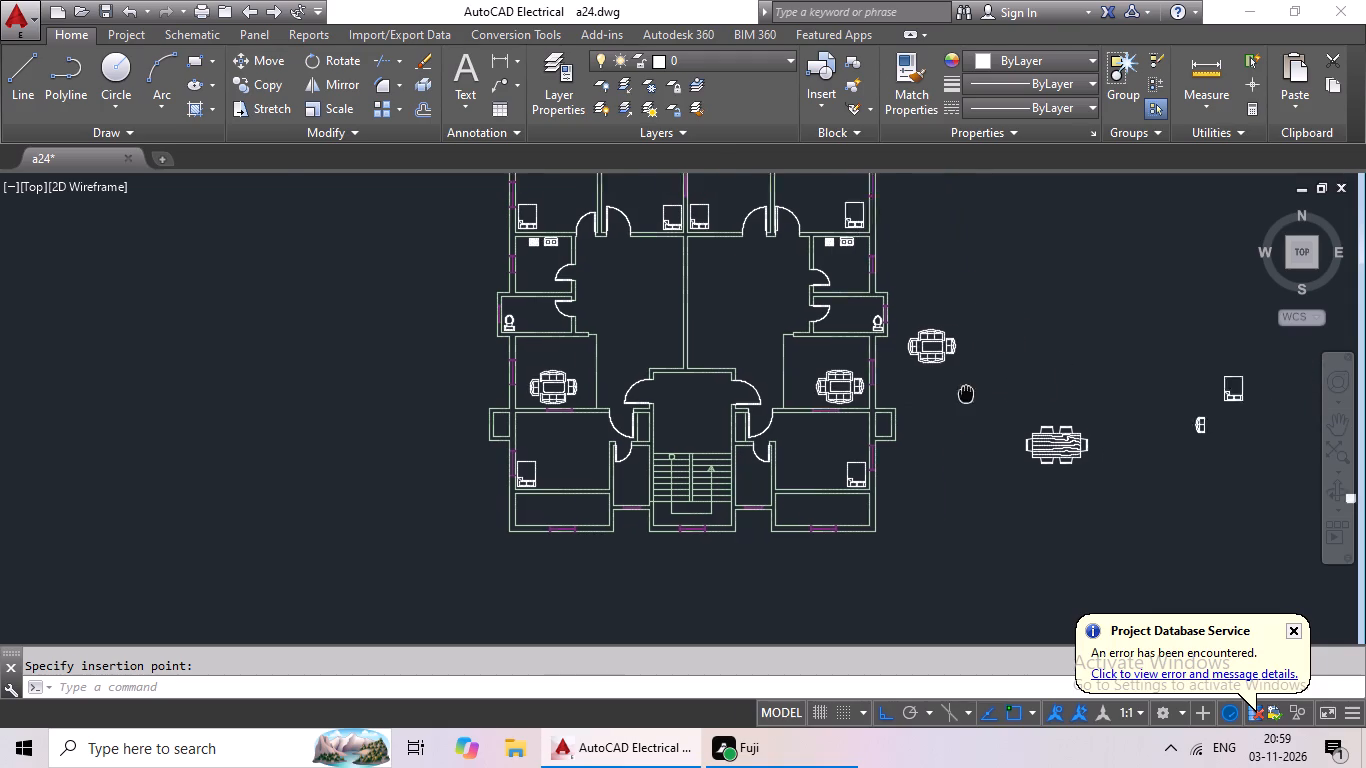
pyautogui.moveTo(931, 396); pyautogui.dragTo(776, 396, button='middle')
pyautogui.moveTo(969, 353); pyautogui.dragTo(795, 353, button='middle')
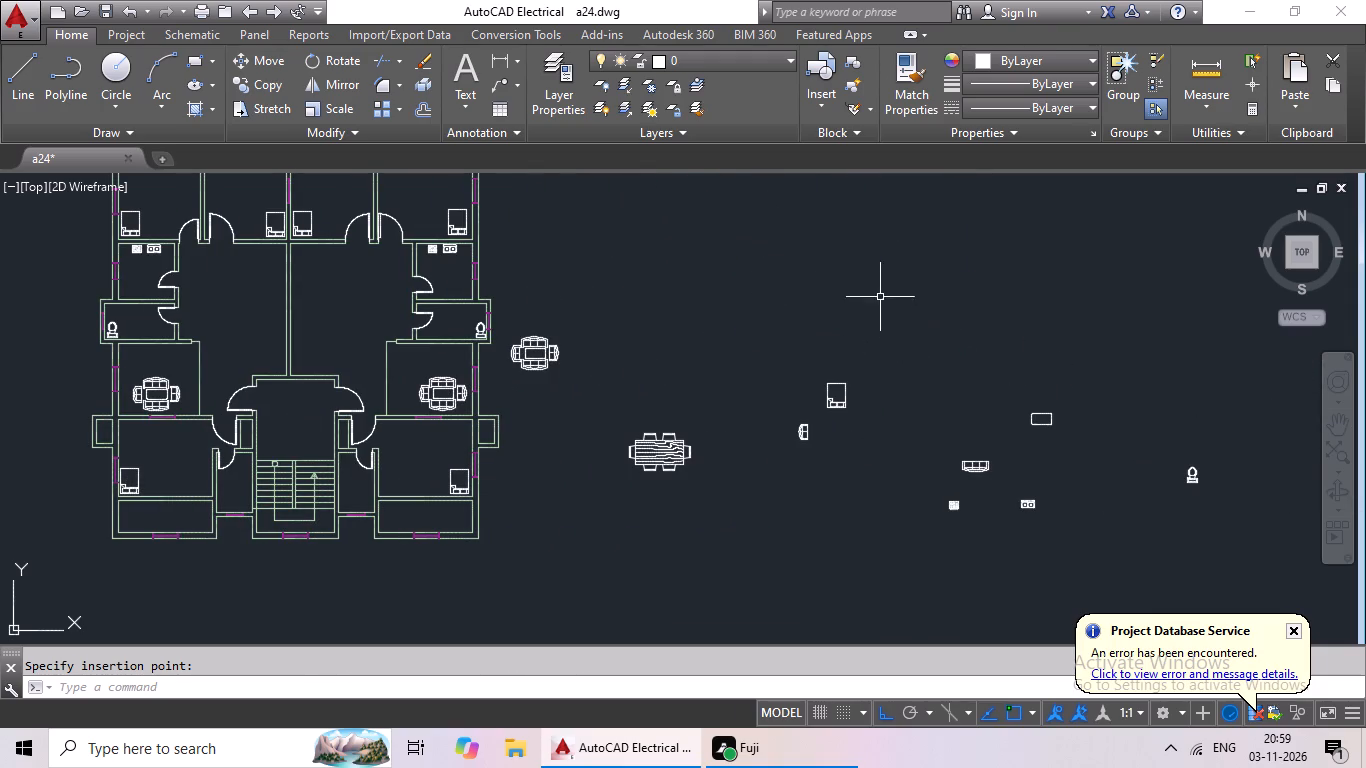
pyautogui.scroll(-1, 911, 294)
pyautogui.moveTo(932, 294); pyautogui.dragTo(830, 272, button='middle')
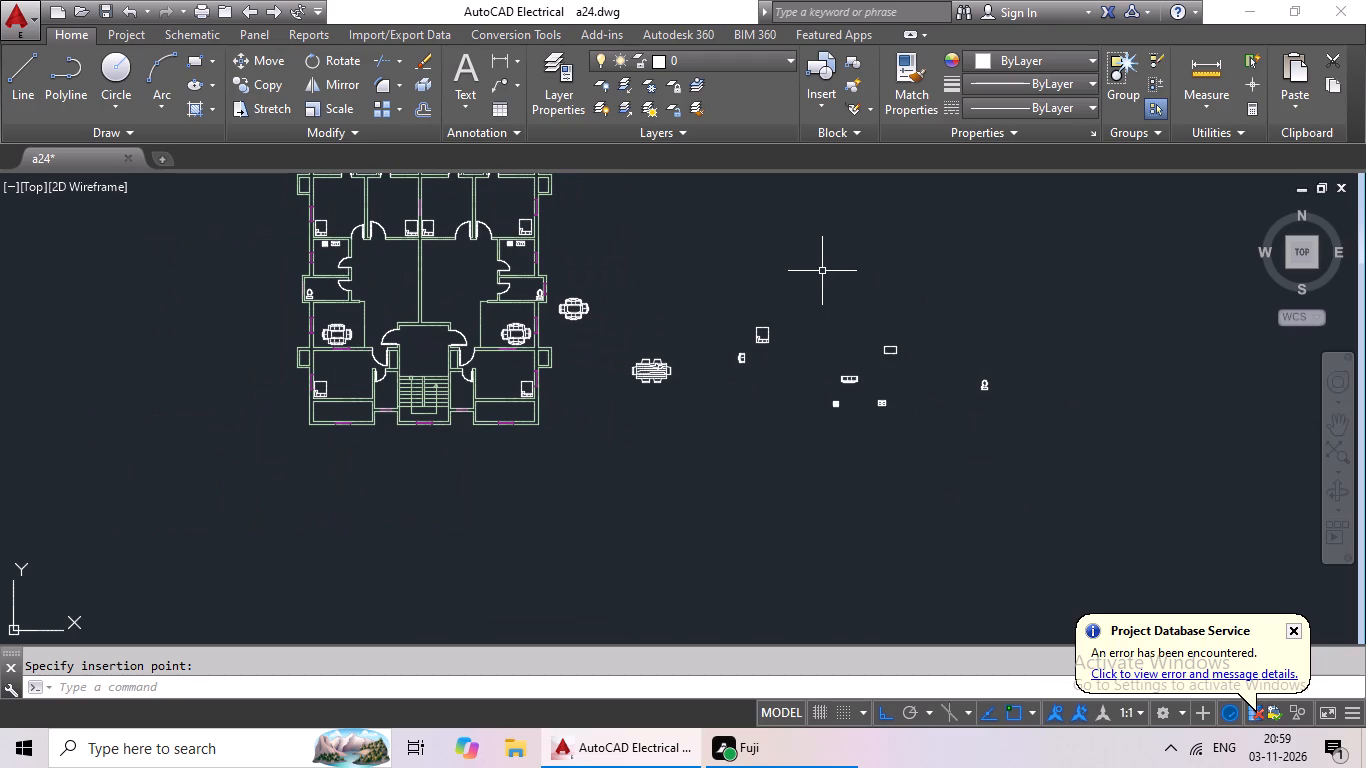
pyautogui.moveTo(653, 279); pyautogui.dragTo(646, 314, button='middle')
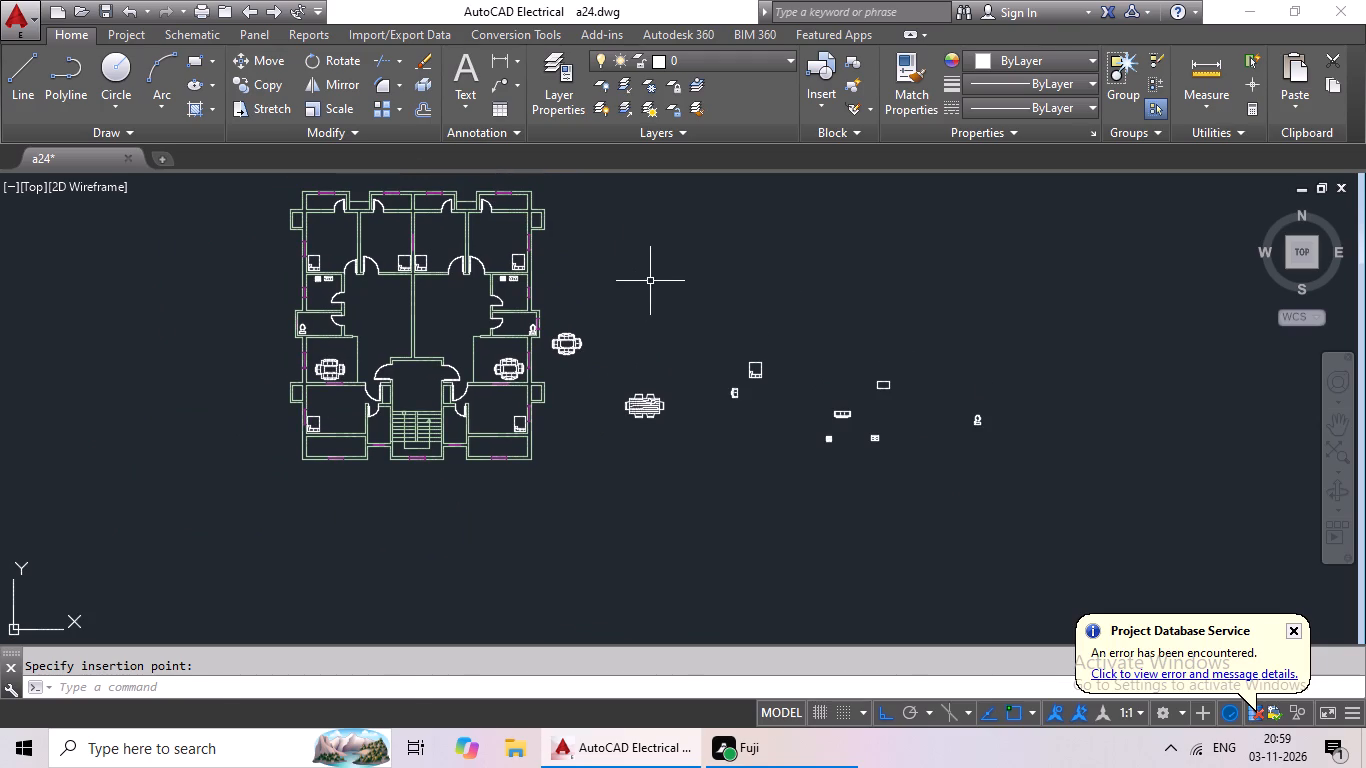
pyautogui.moveTo(637, 297); pyautogui.dragTo(825, 474)
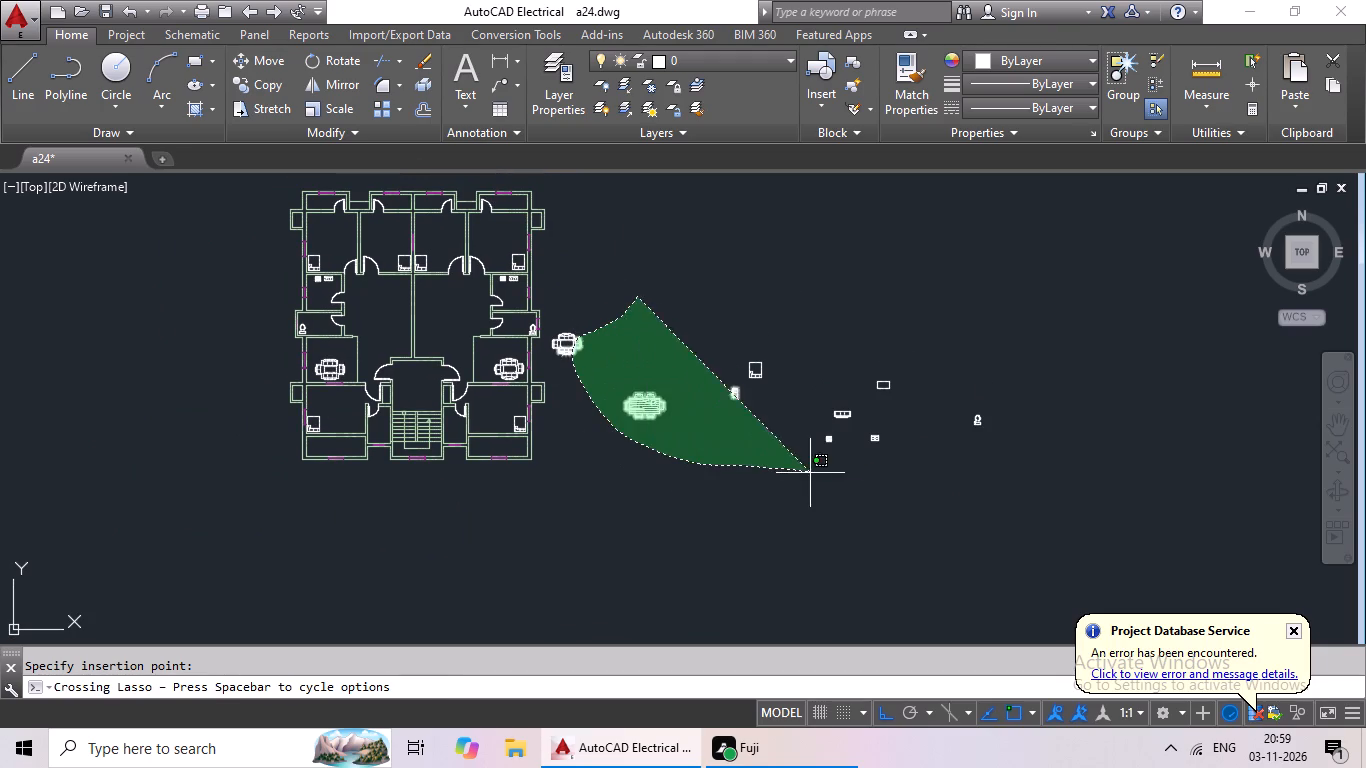
pyautogui.moveTo(825, 474); pyautogui.dragTo(999, 384)
pyautogui.scroll(3, 605, 311)
pyautogui.moveTo(603, 311); pyautogui.dragTo(582, 309)
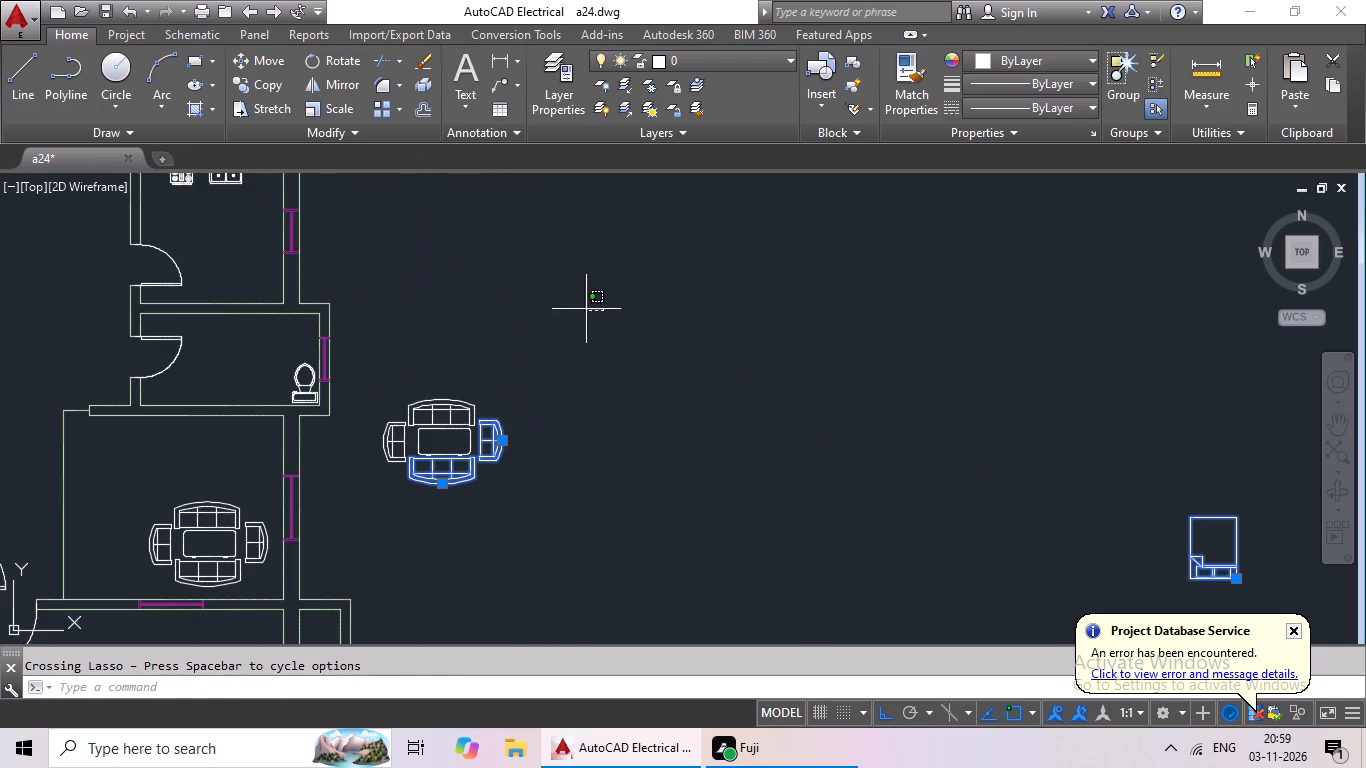
pyautogui.moveTo(582, 309); pyautogui.dragTo(625, 493)
pyautogui.scroll(-3, 887, 406)
pyautogui.moveTo(894, 405); pyautogui.dragTo(650, 233, button='middle')
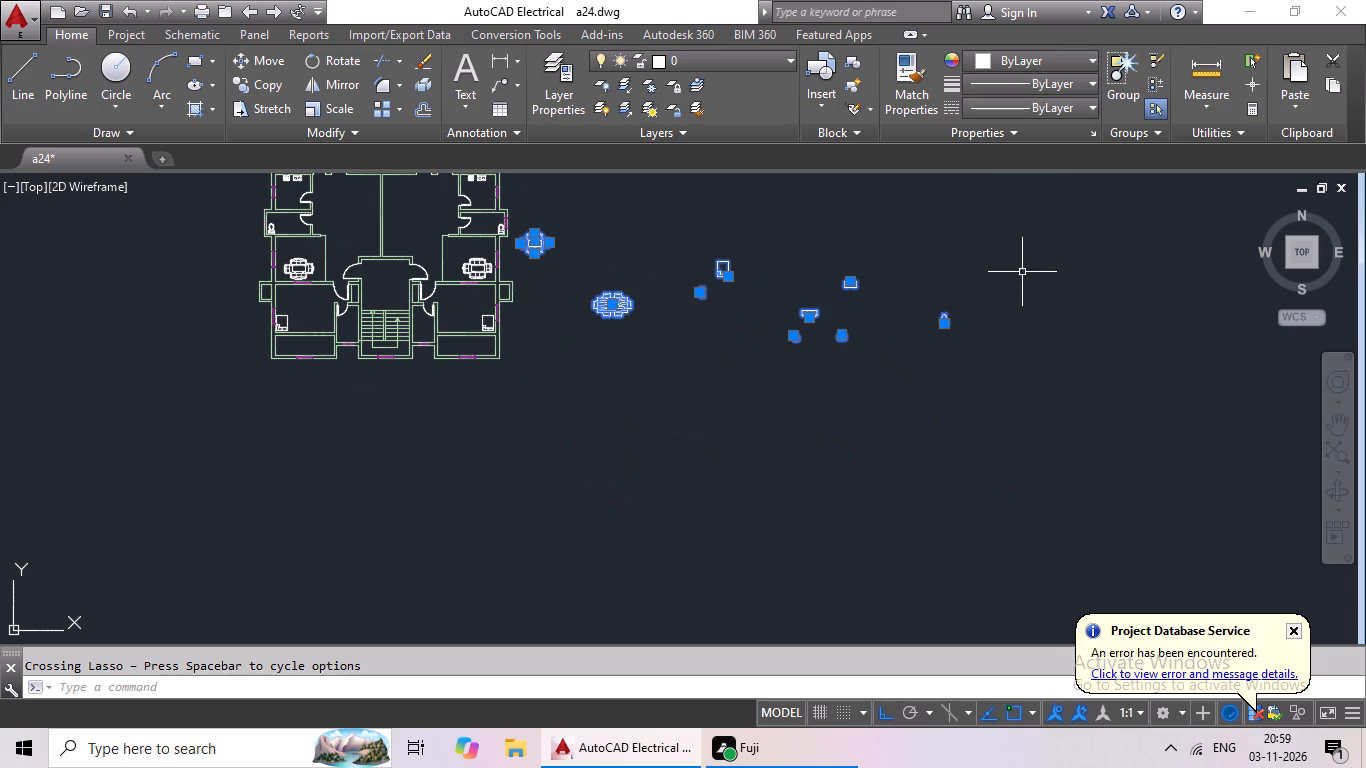
pyautogui.press('Delete')
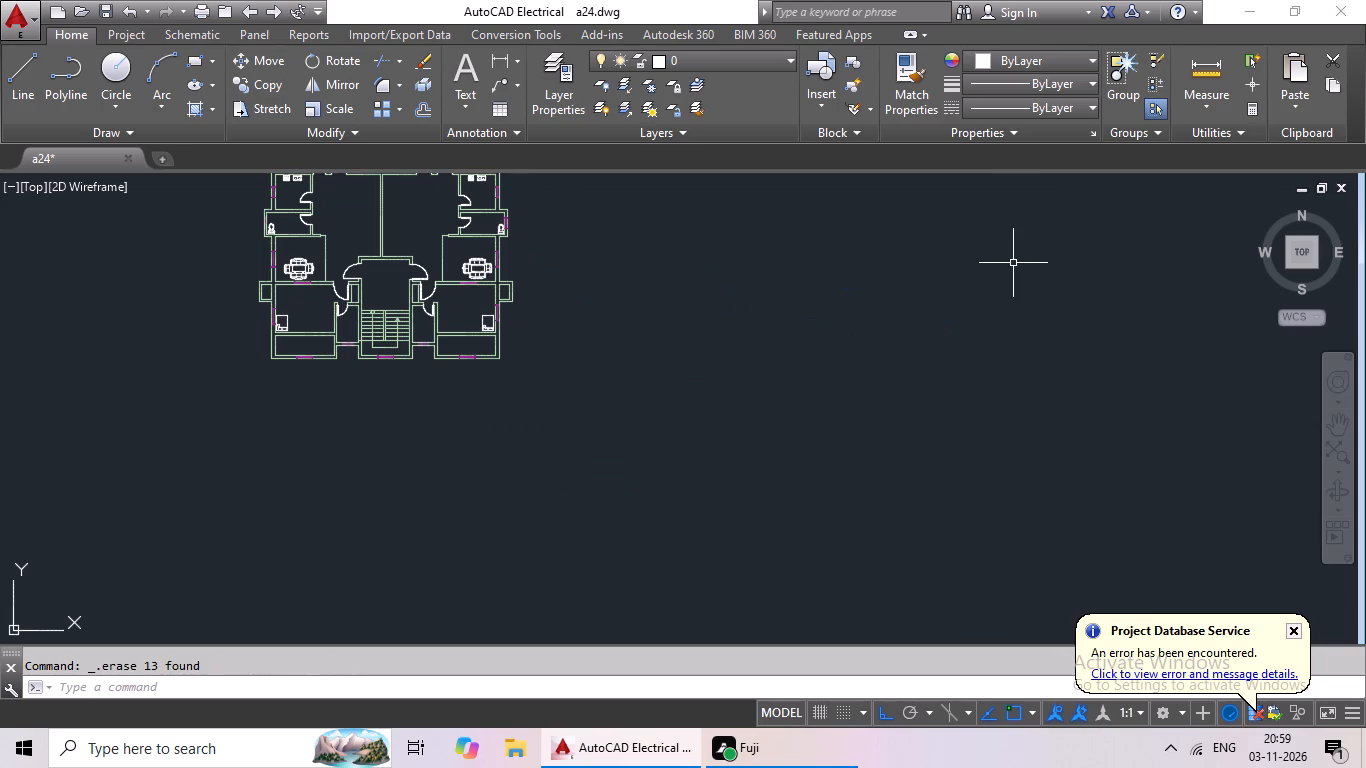
# Insert the Trees - Metric block from the architectural tool palette in the empty space east of the plan.
pyautogui.press('t')
pyautogui.press('p')
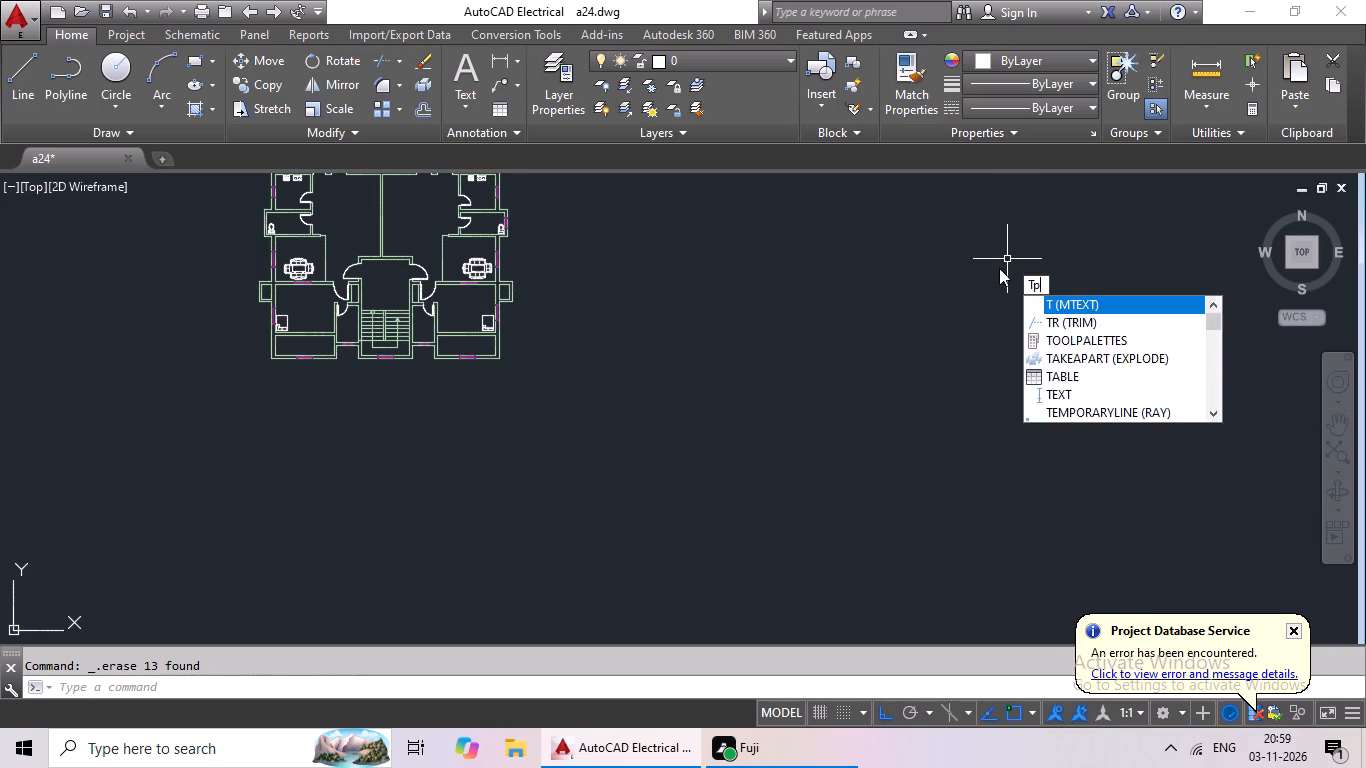
pyautogui.press('space')
pyautogui.scroll(-2, 1242, 500)
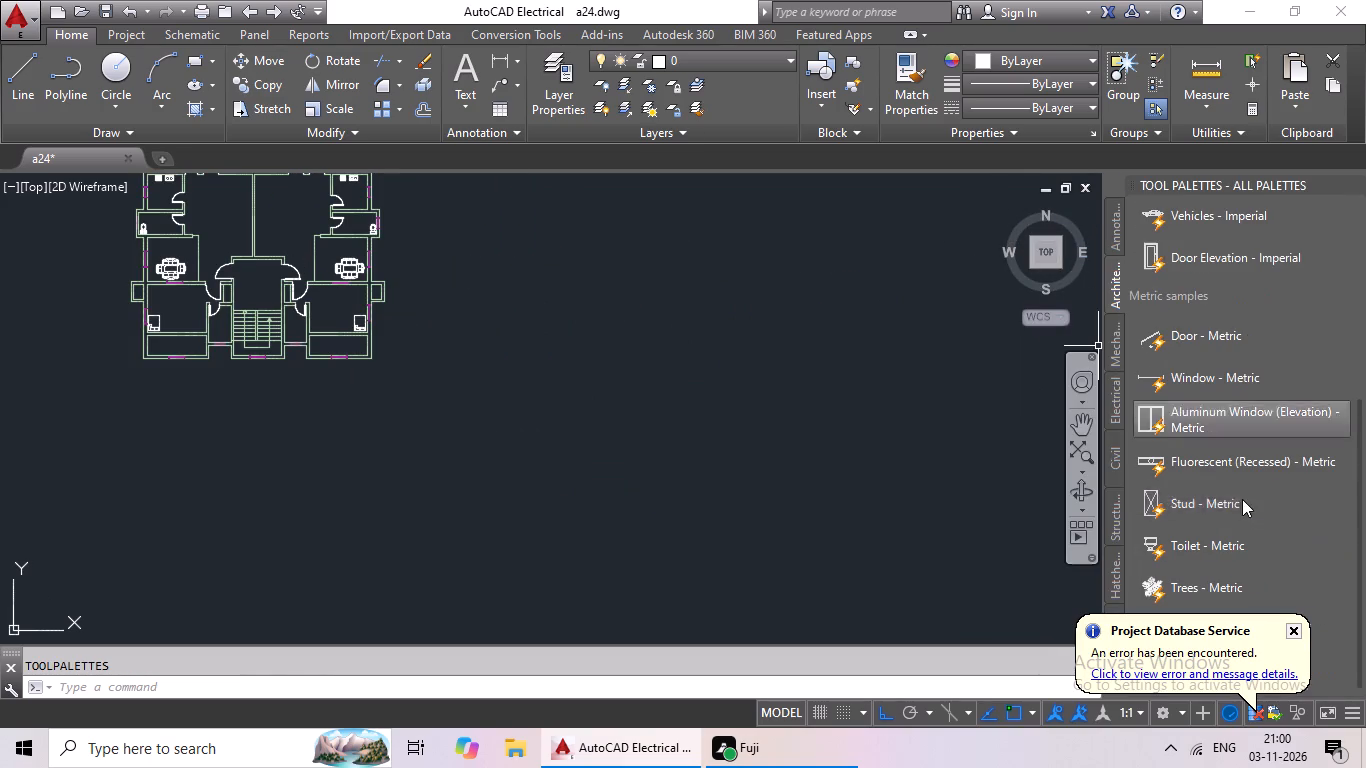
pyautogui.doubleClick(1221, 586)
pyautogui.click(767, 341)
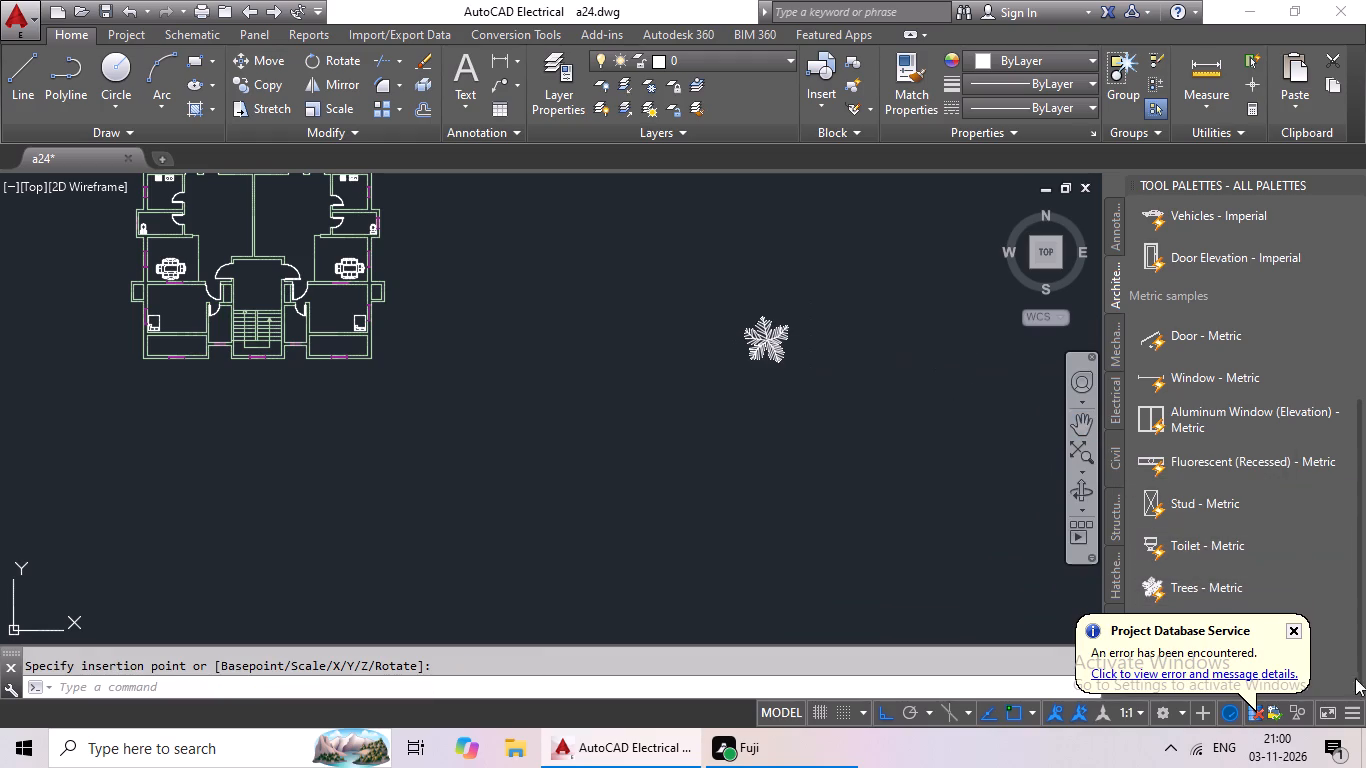
pyautogui.click(1296, 626)
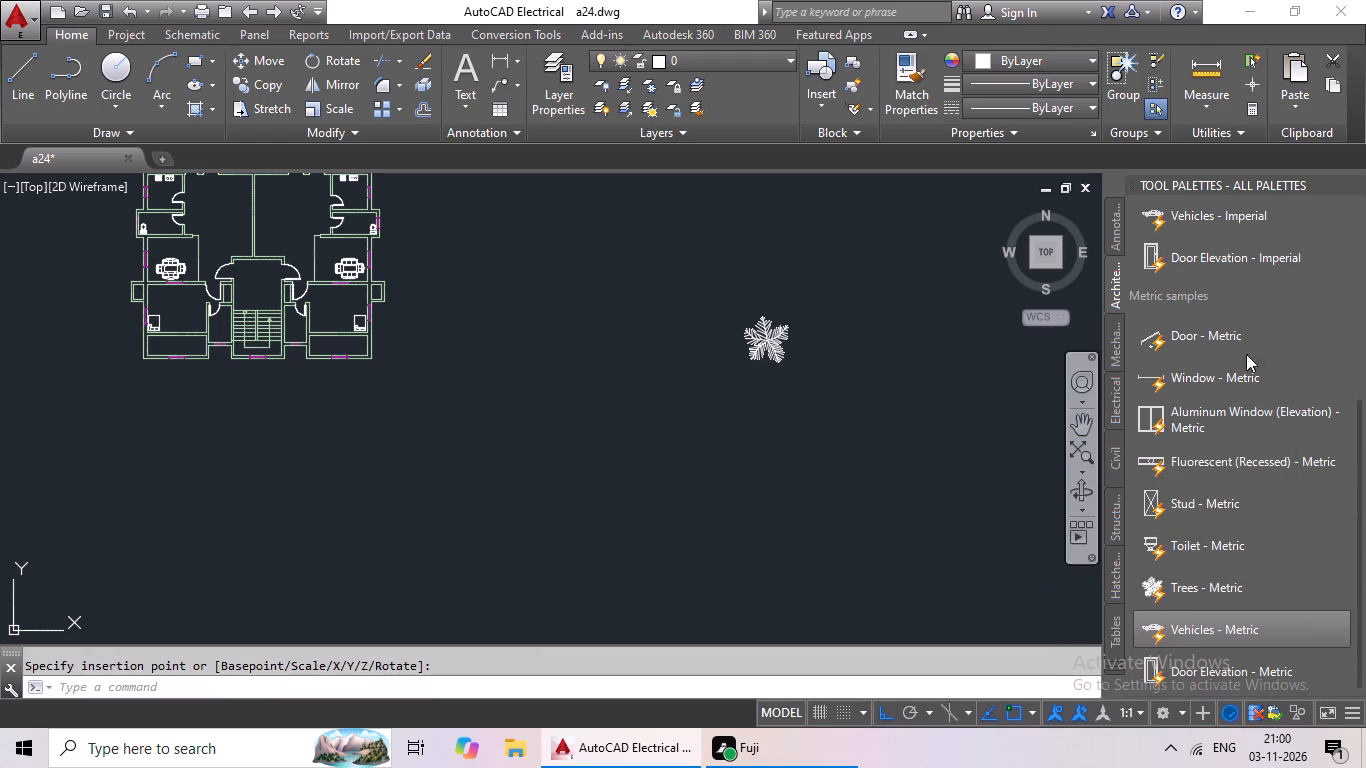
pyautogui.click(1358, 182)
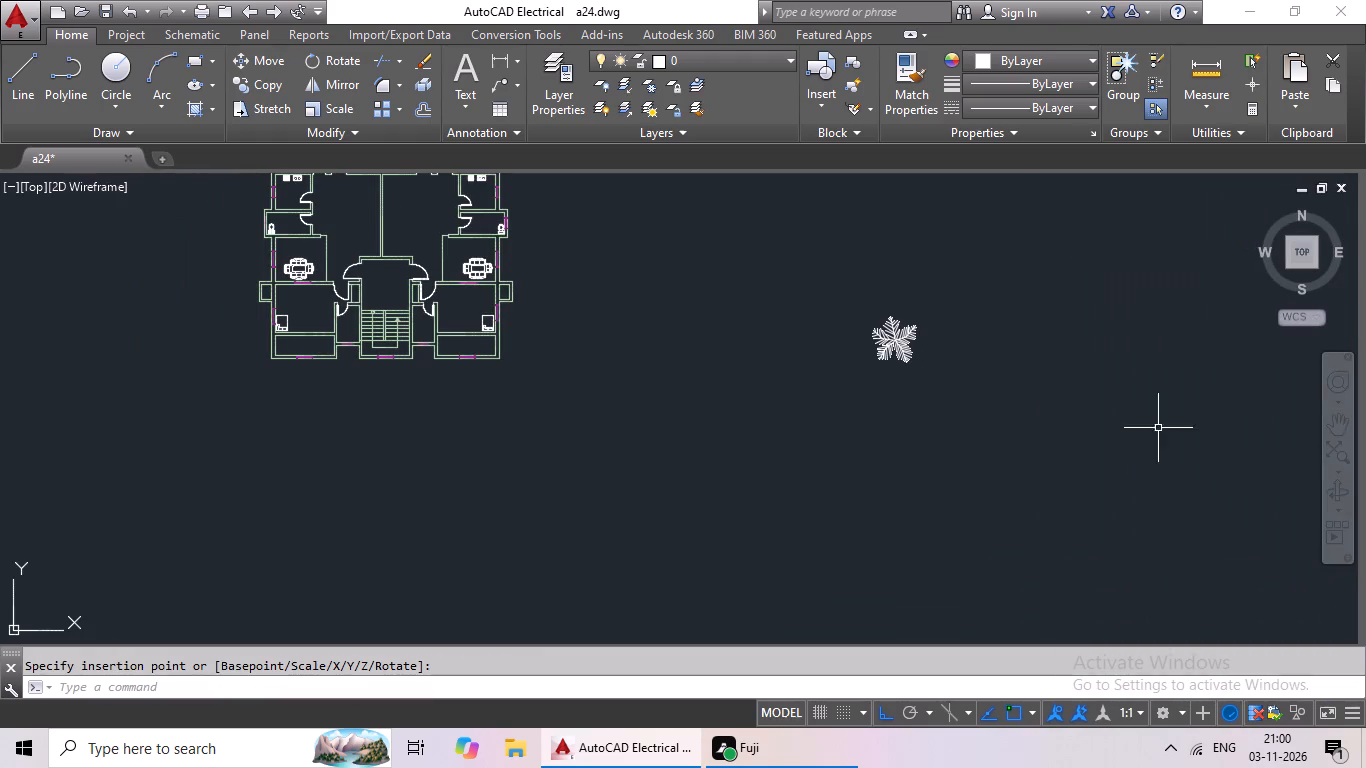
# Scale the tree block by reference from its west branch tip, reducing its full width to about one-third.
pyautogui.scroll(2, 959, 361)
pyautogui.moveTo(941, 355); pyautogui.dragTo(919, 413, button='middle')
pyautogui.click(789, 348)
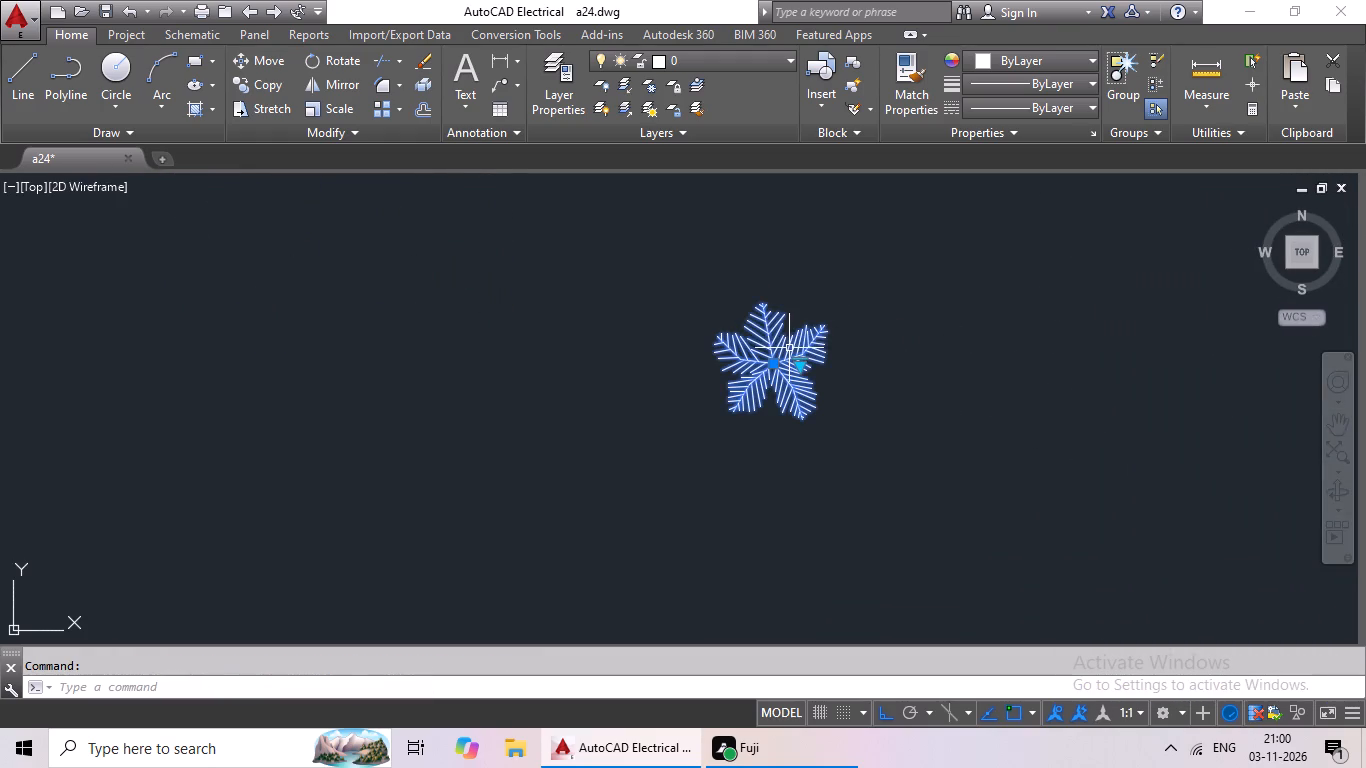
pyautogui.click(345, 100)
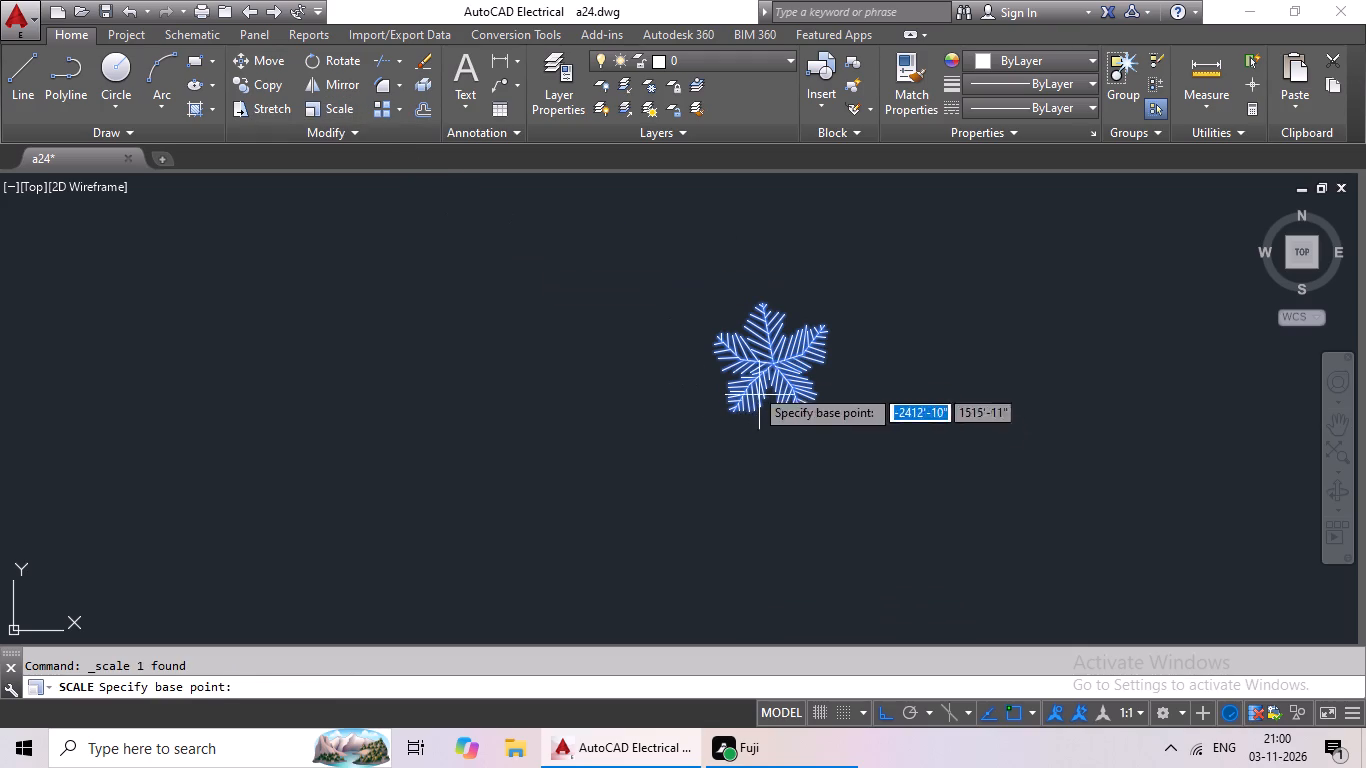
pyautogui.doubleClick(718, 340)
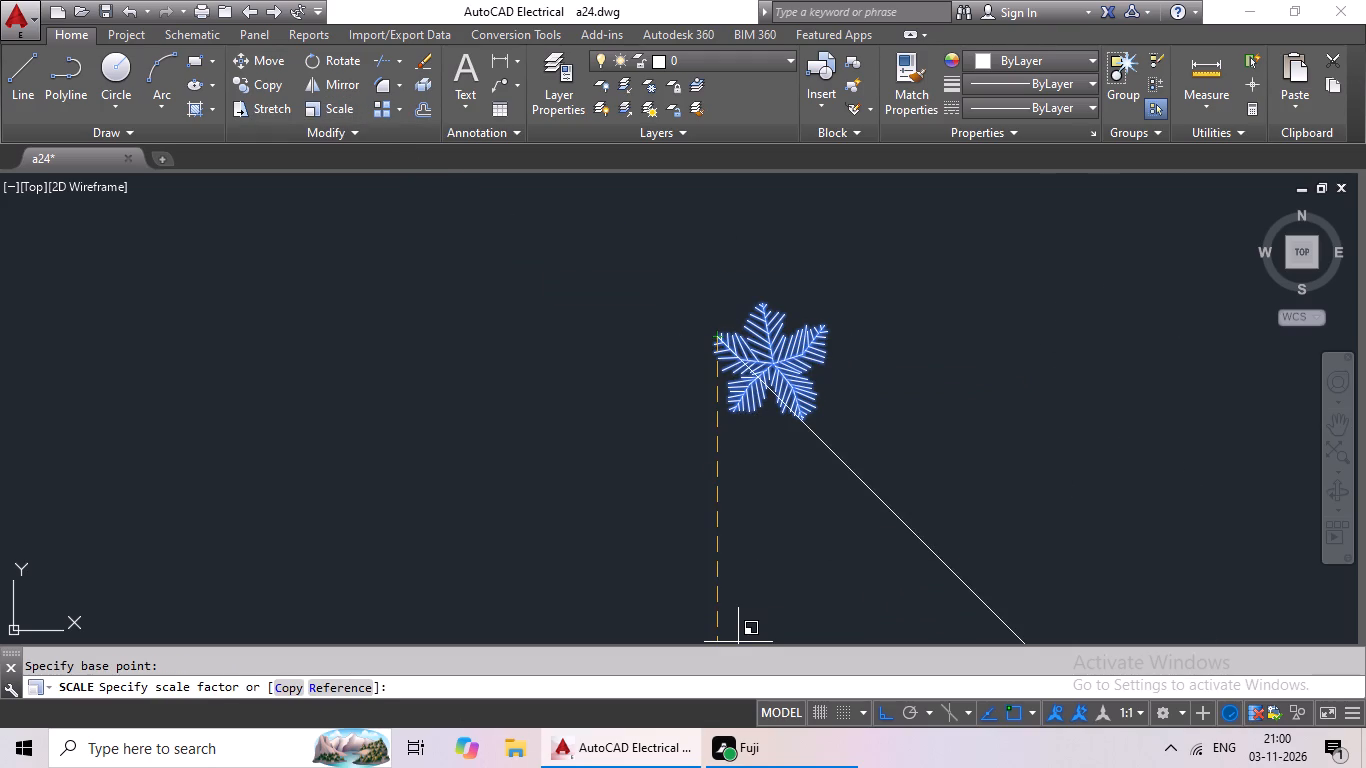
pyautogui.click(329, 690)
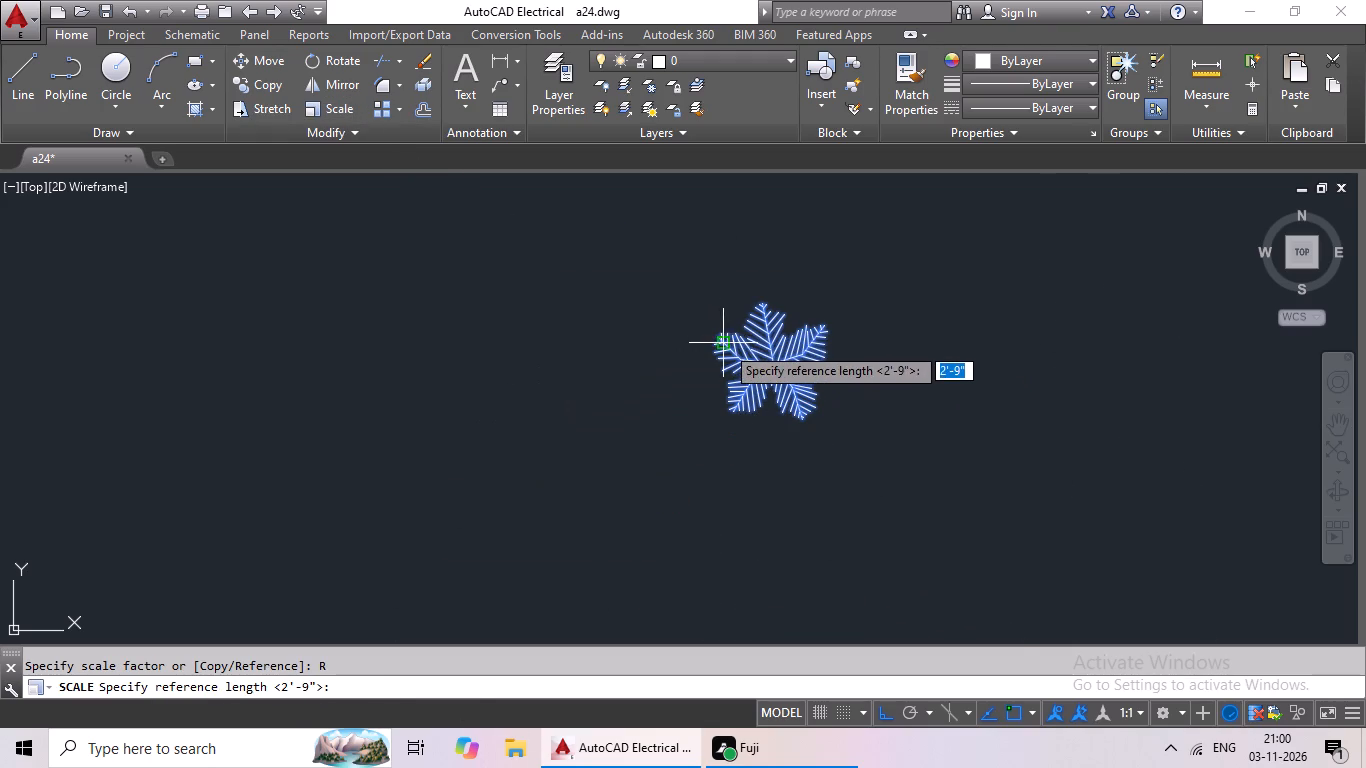
pyautogui.click(725, 345)
pyautogui.click(827, 338)
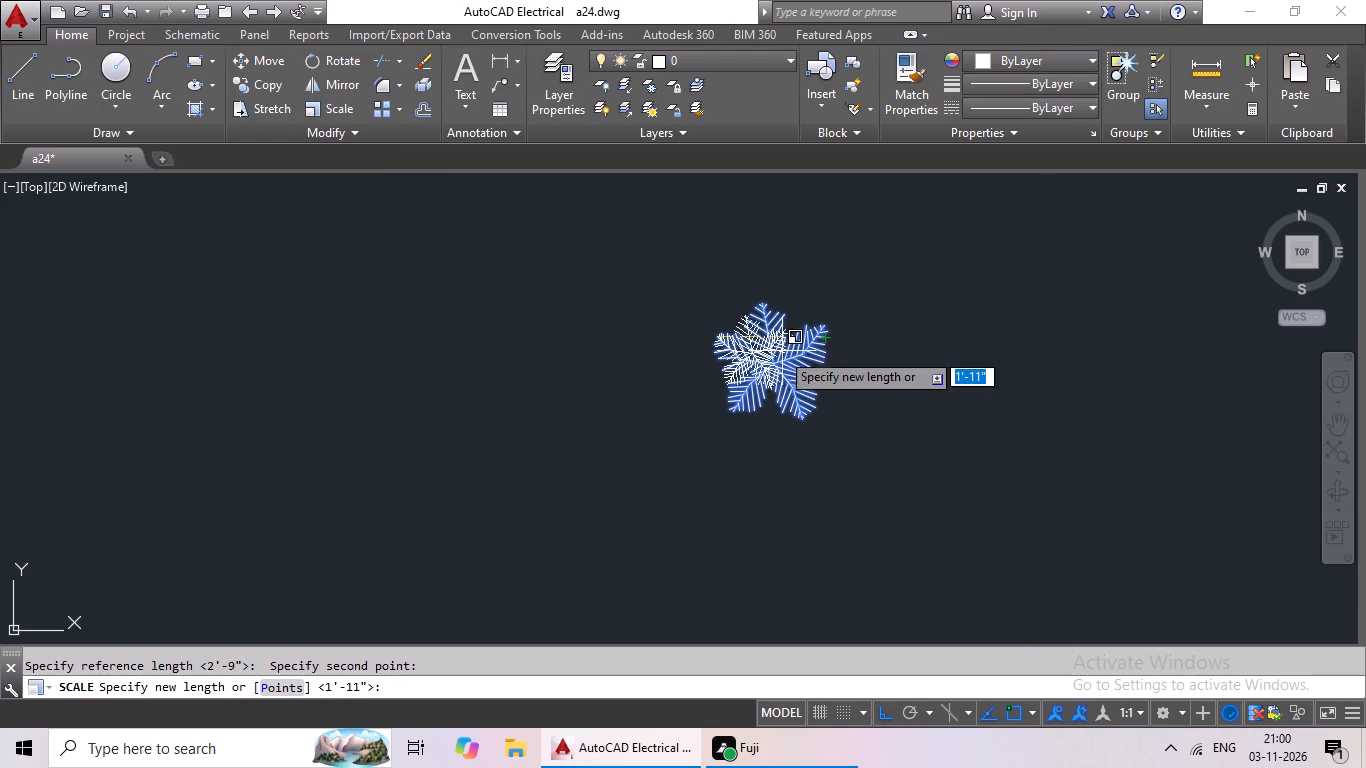
pyautogui.click(745, 359)
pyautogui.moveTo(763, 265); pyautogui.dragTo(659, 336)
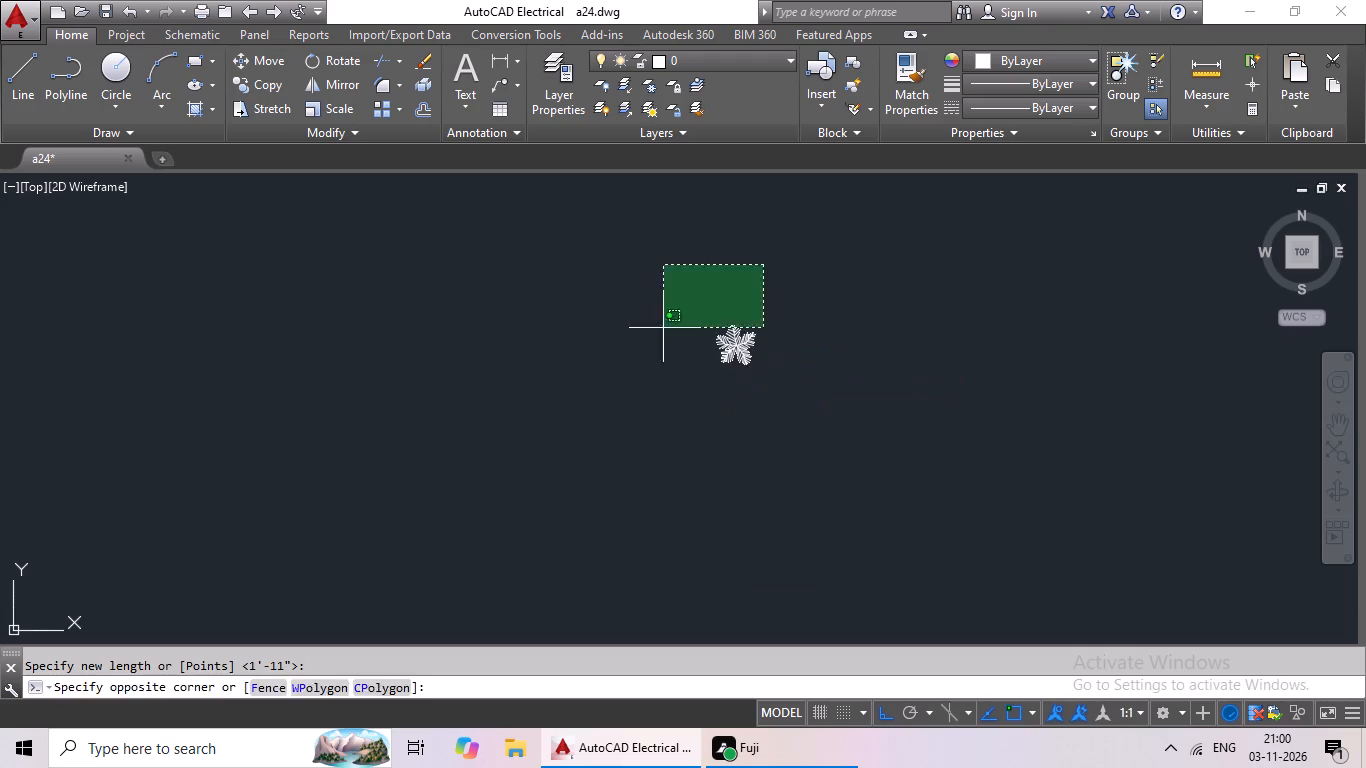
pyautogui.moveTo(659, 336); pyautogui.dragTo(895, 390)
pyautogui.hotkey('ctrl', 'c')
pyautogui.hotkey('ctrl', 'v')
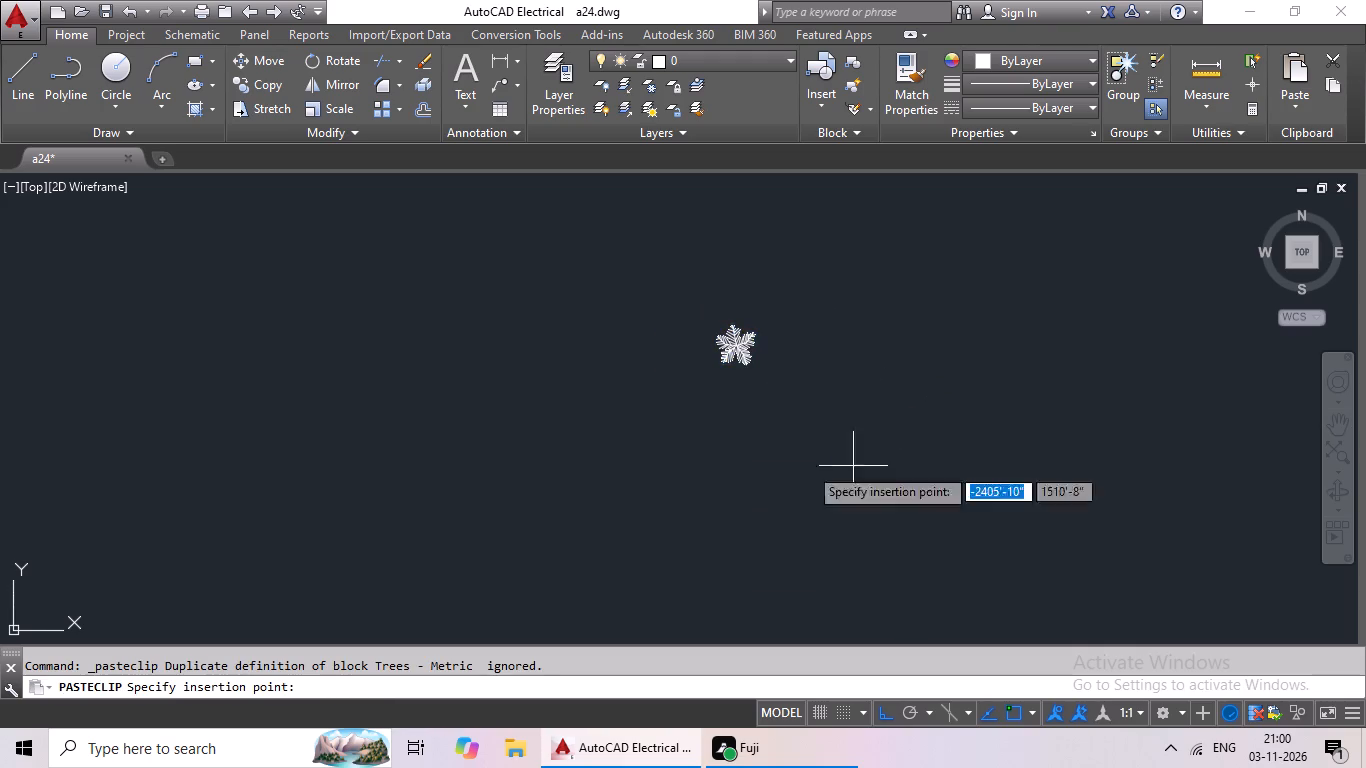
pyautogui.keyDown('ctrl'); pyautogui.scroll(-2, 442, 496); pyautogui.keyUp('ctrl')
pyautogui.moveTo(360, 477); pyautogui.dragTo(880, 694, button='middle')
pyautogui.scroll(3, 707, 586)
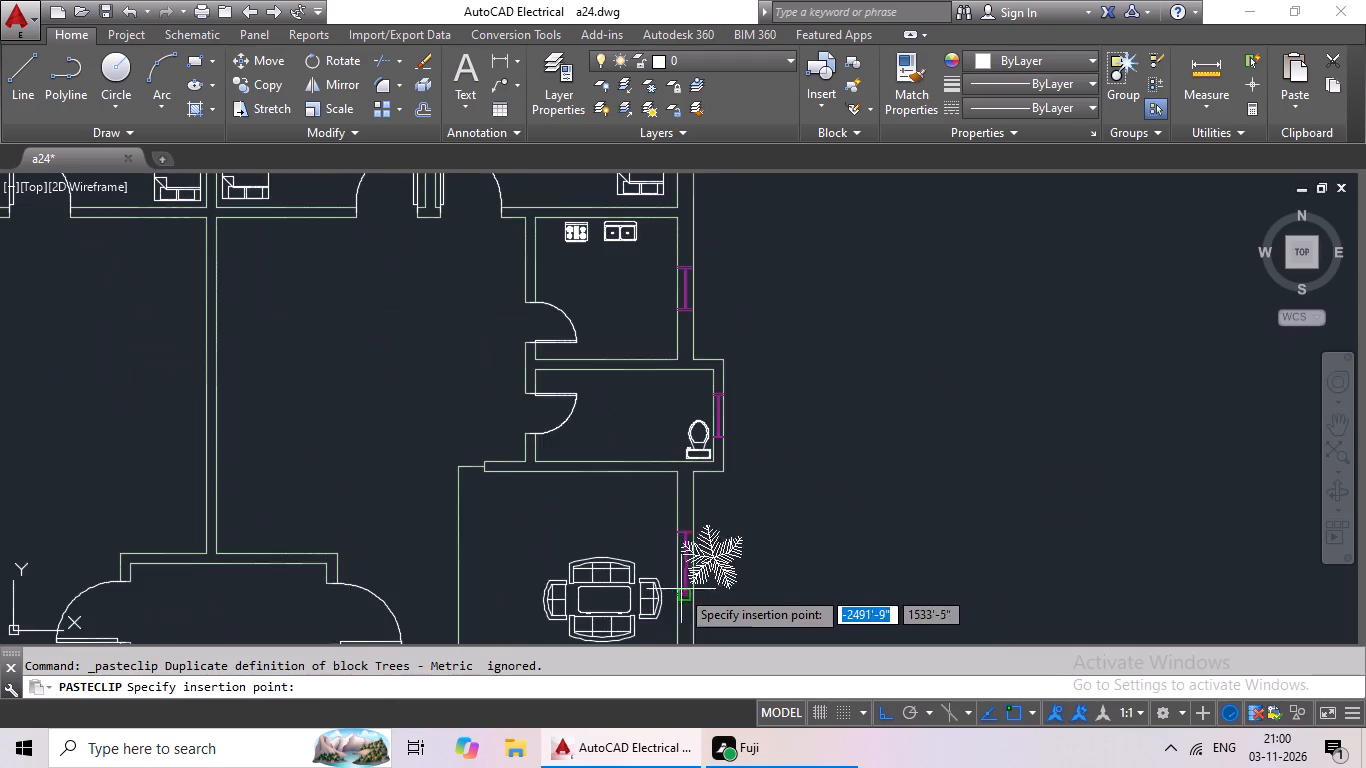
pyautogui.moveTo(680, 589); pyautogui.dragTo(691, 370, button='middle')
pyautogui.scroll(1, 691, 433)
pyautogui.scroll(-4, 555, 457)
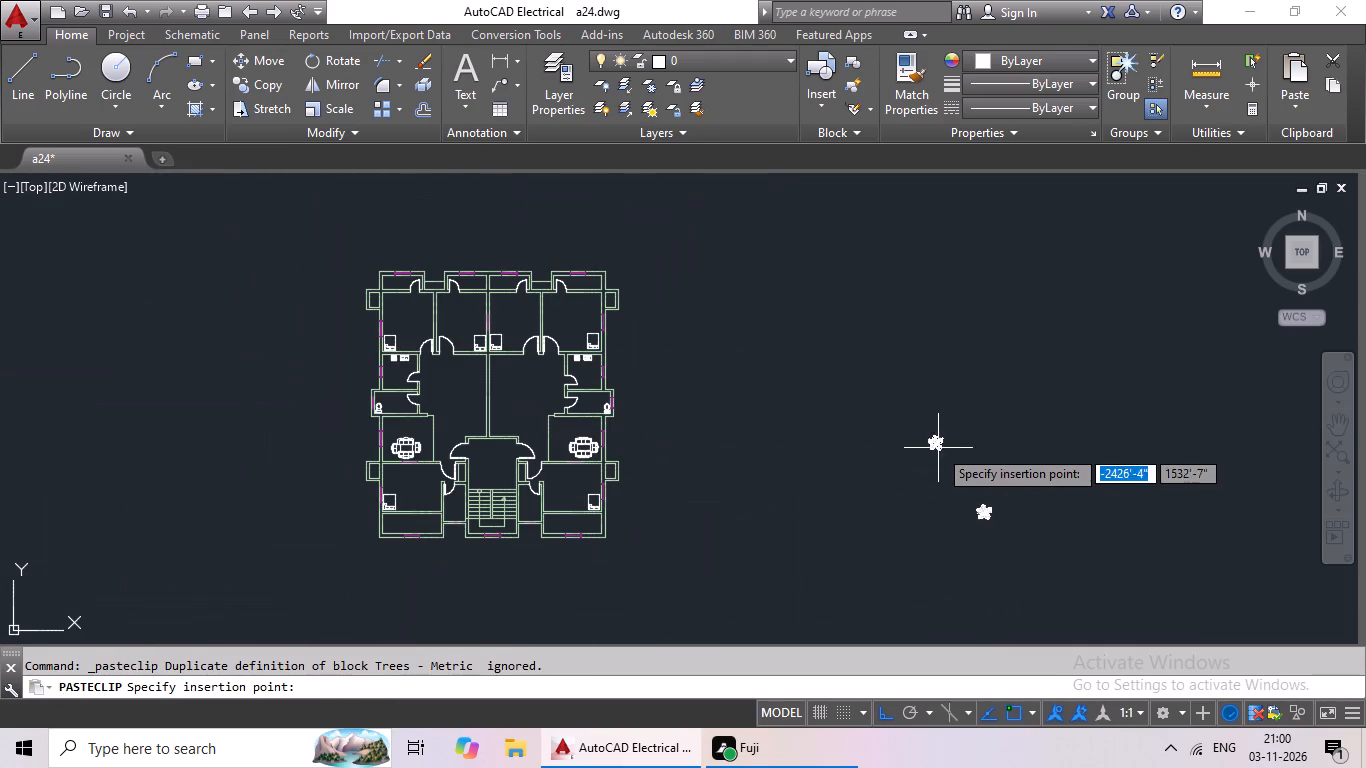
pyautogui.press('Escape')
# Scale the tree block by reference from its northeast branch tip, reducing its width to slightly less than two-thirds.
pyautogui.scroll(4, 1045, 555)
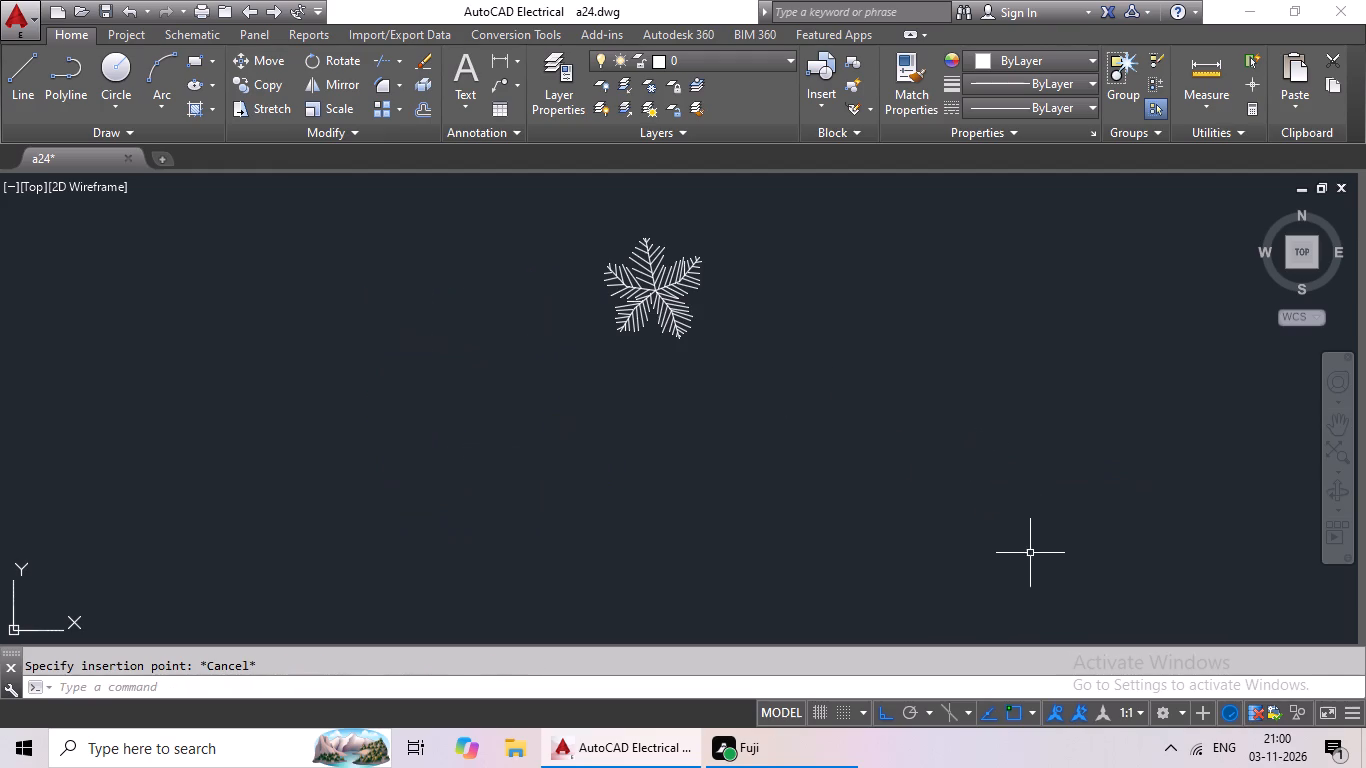
pyautogui.moveTo(928, 316); pyautogui.dragTo(705, 472)
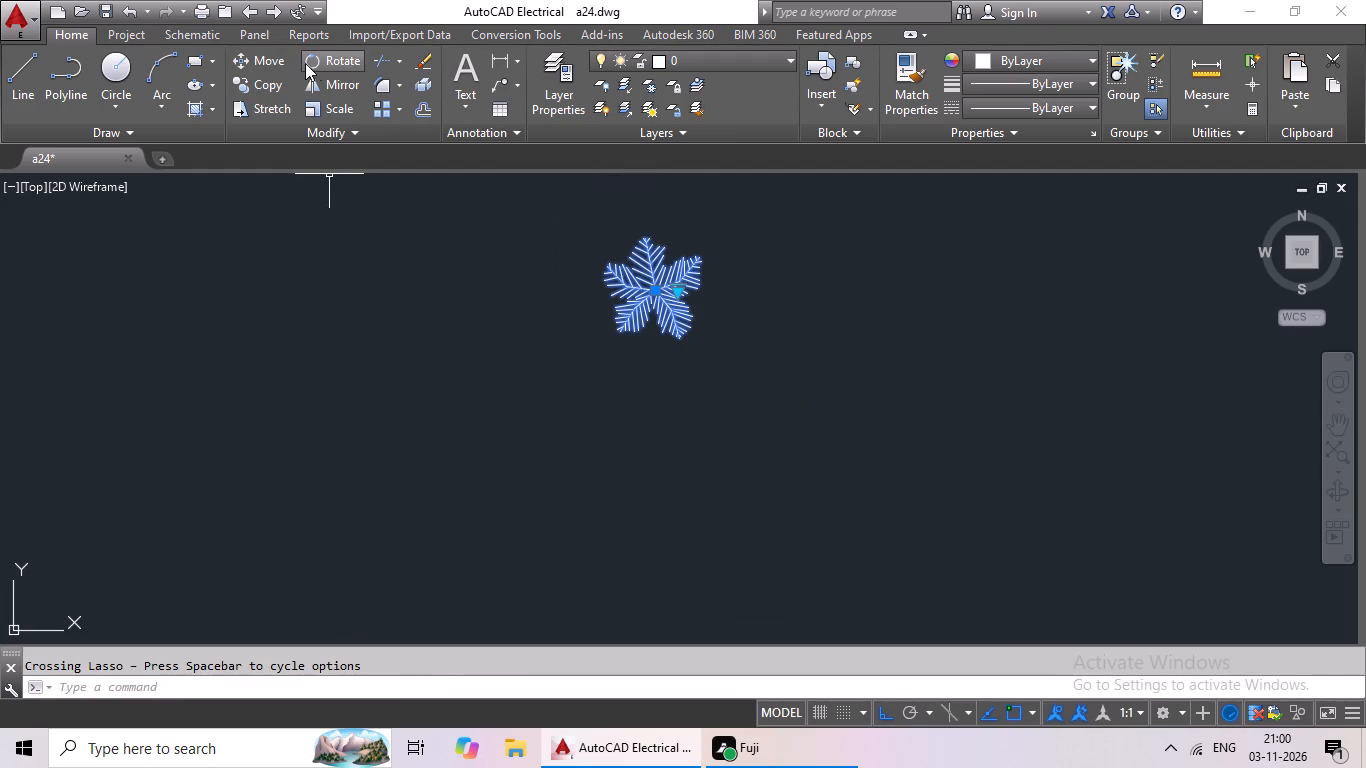
pyautogui.click(313, 103)
pyautogui.moveTo(729, 296); pyautogui.dragTo(705, 419, button='middle')
pyautogui.scroll(1, 667, 400)
pyautogui.click(672, 377)
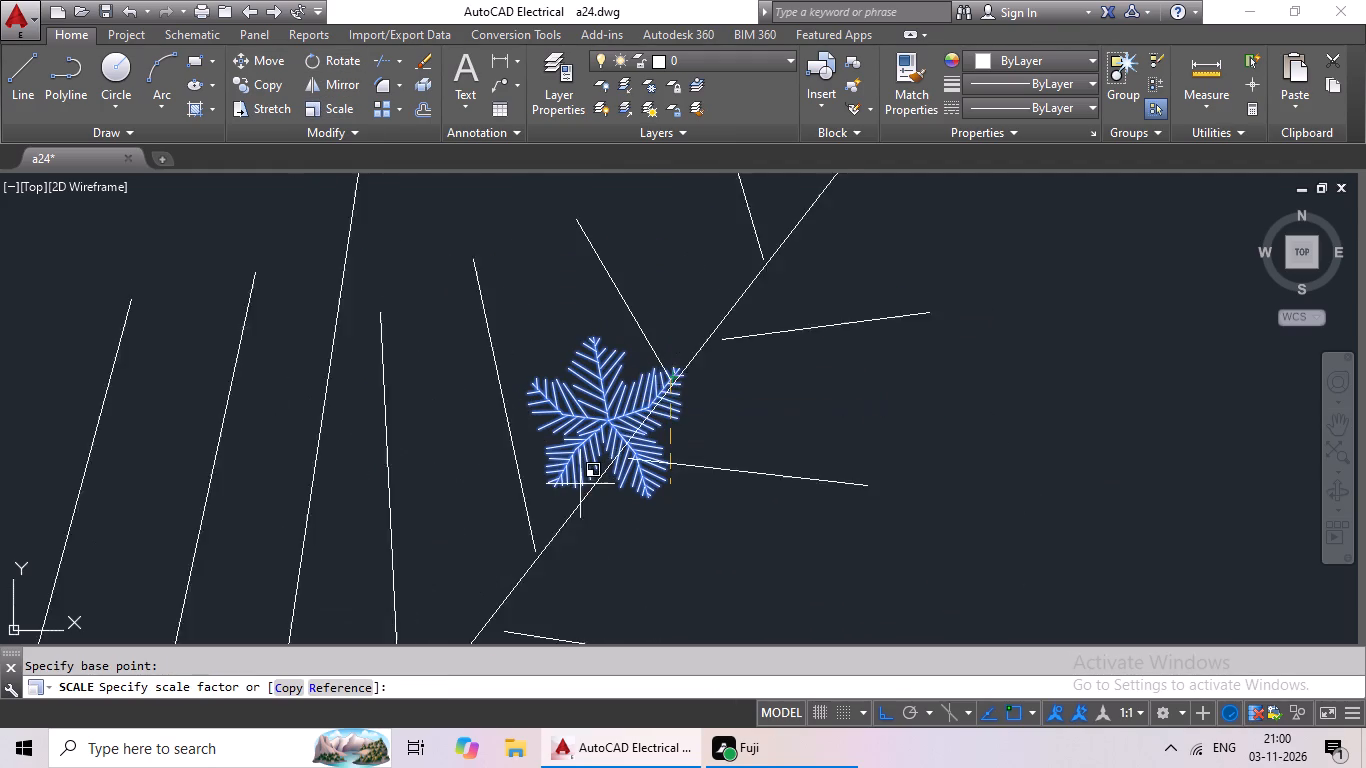
pyautogui.click(346, 688)
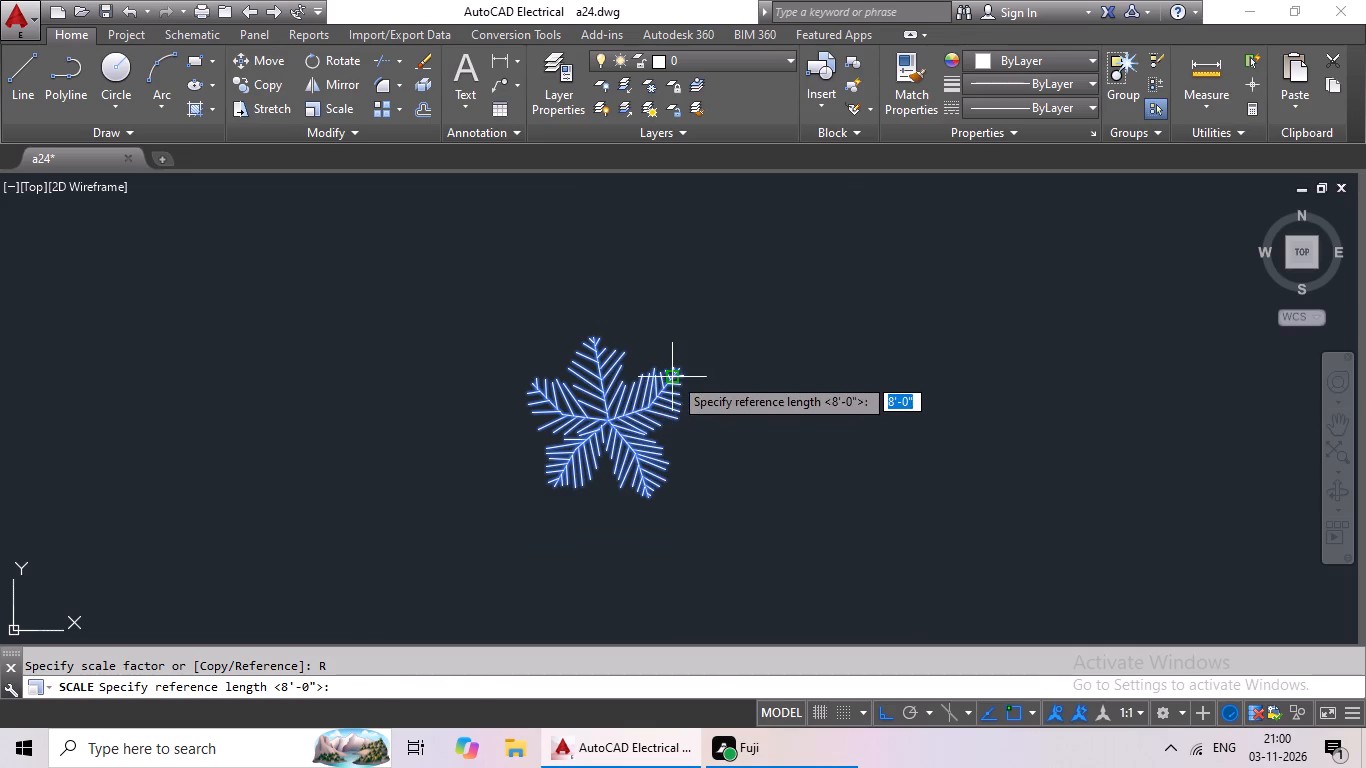
pyautogui.click(673, 376)
pyautogui.click(537, 394)
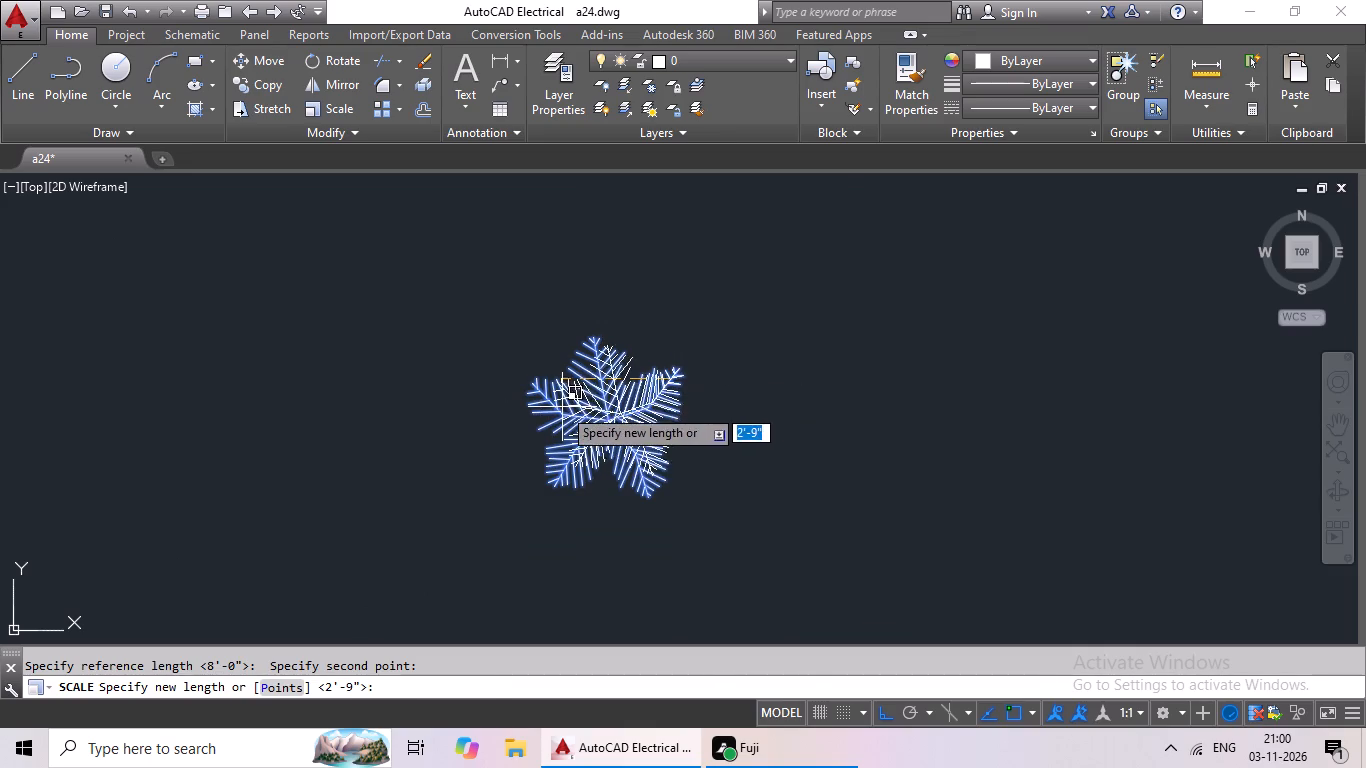
pyautogui.click(612, 437)
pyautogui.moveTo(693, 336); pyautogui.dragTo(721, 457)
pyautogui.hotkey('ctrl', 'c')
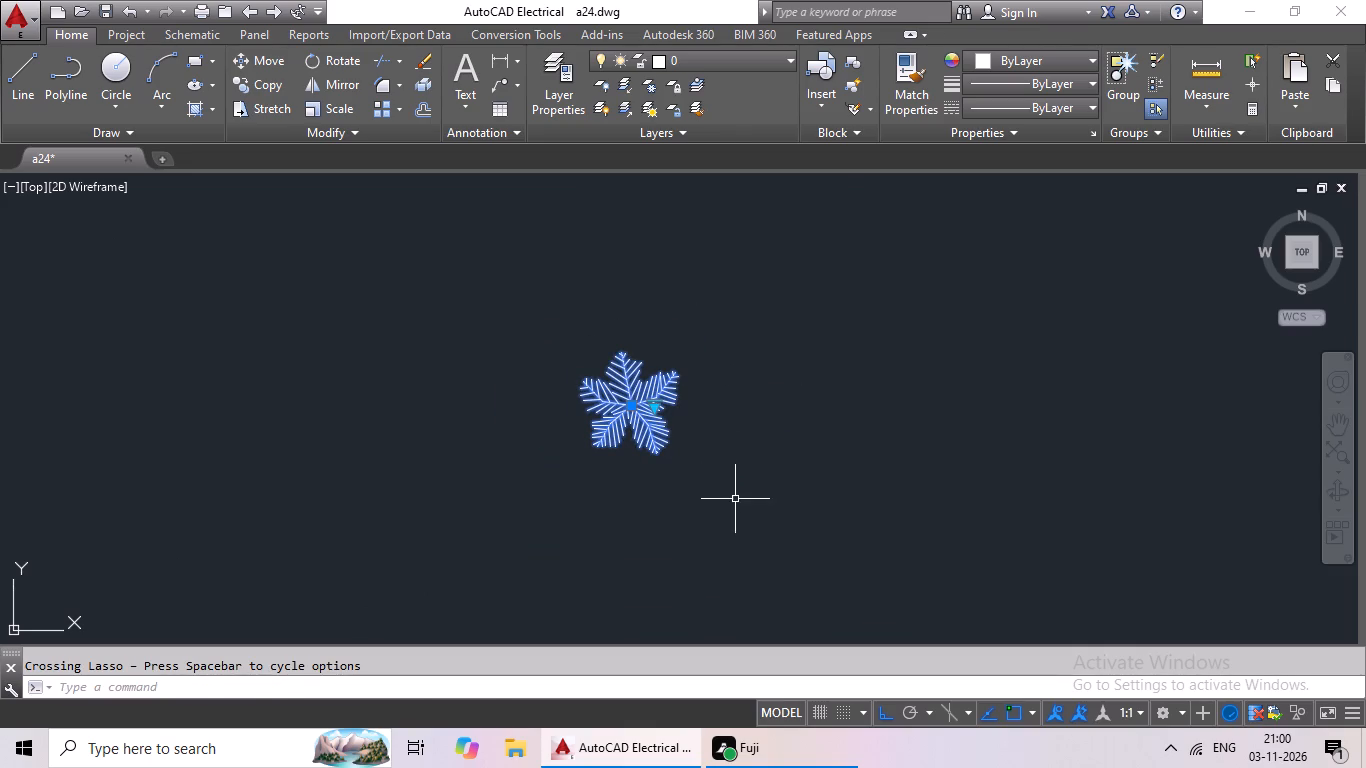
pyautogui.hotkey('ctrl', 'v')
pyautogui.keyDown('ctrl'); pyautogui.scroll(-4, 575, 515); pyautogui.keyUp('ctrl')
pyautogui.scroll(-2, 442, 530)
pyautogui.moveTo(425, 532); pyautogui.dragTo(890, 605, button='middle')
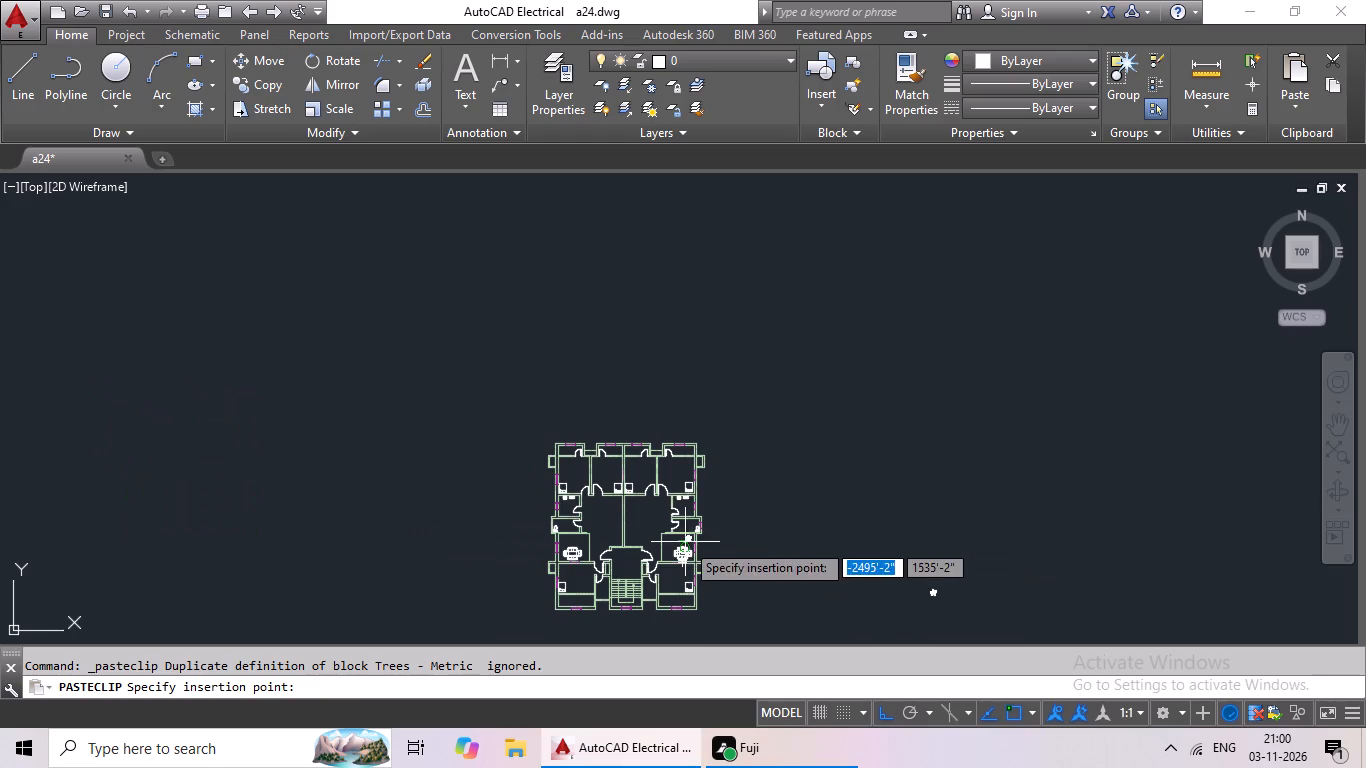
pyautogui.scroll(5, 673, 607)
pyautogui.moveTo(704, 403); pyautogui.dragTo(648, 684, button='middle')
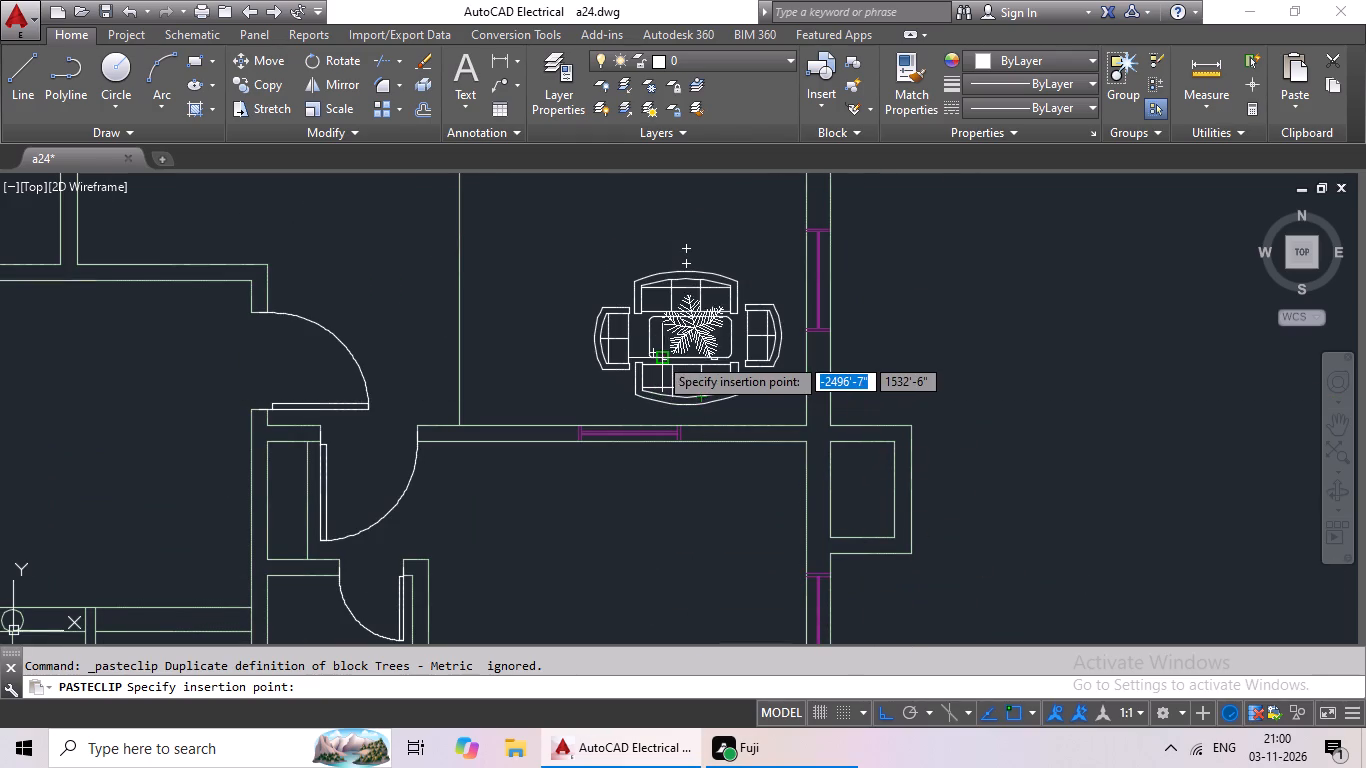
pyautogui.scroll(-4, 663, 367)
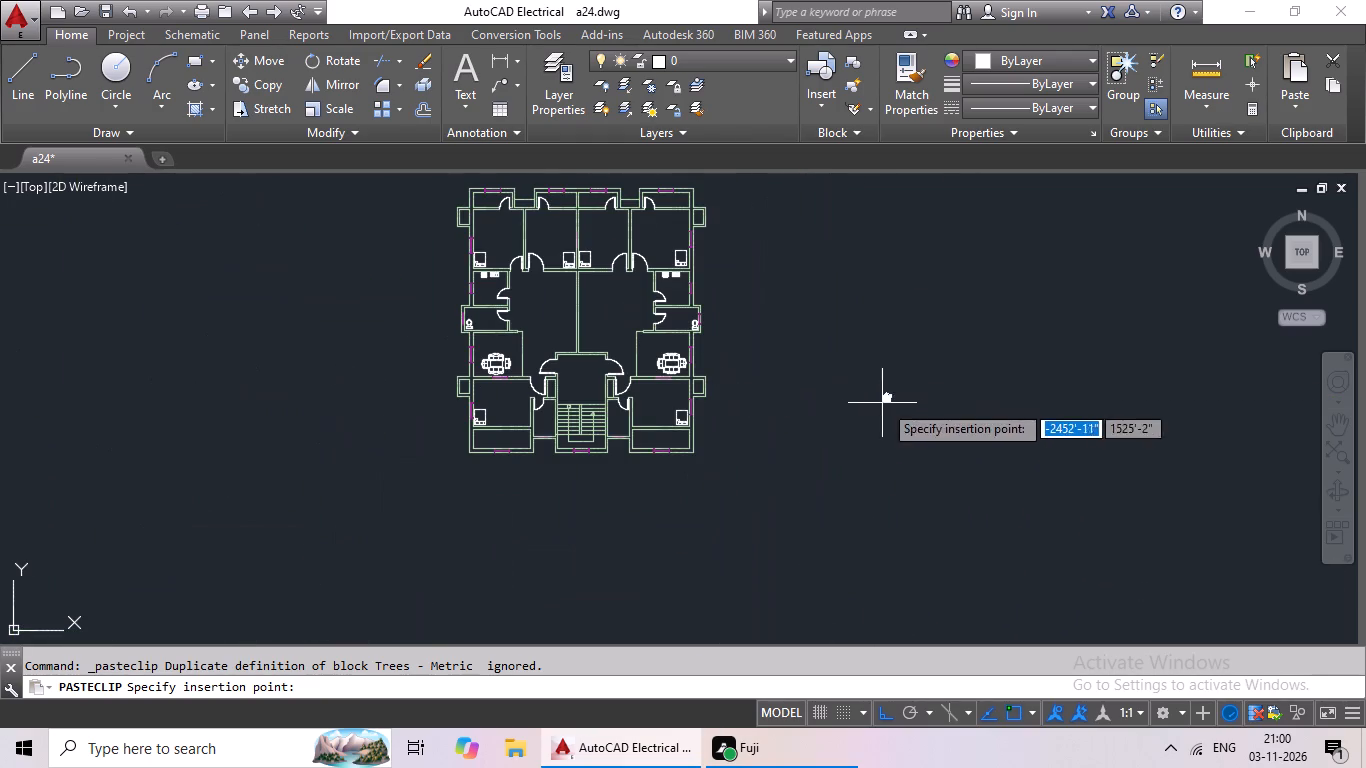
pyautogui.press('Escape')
# Scale the tree block by reference from its west branch tip, reducing its width to about one-third.
pyautogui.scroll(4, 1094, 447)
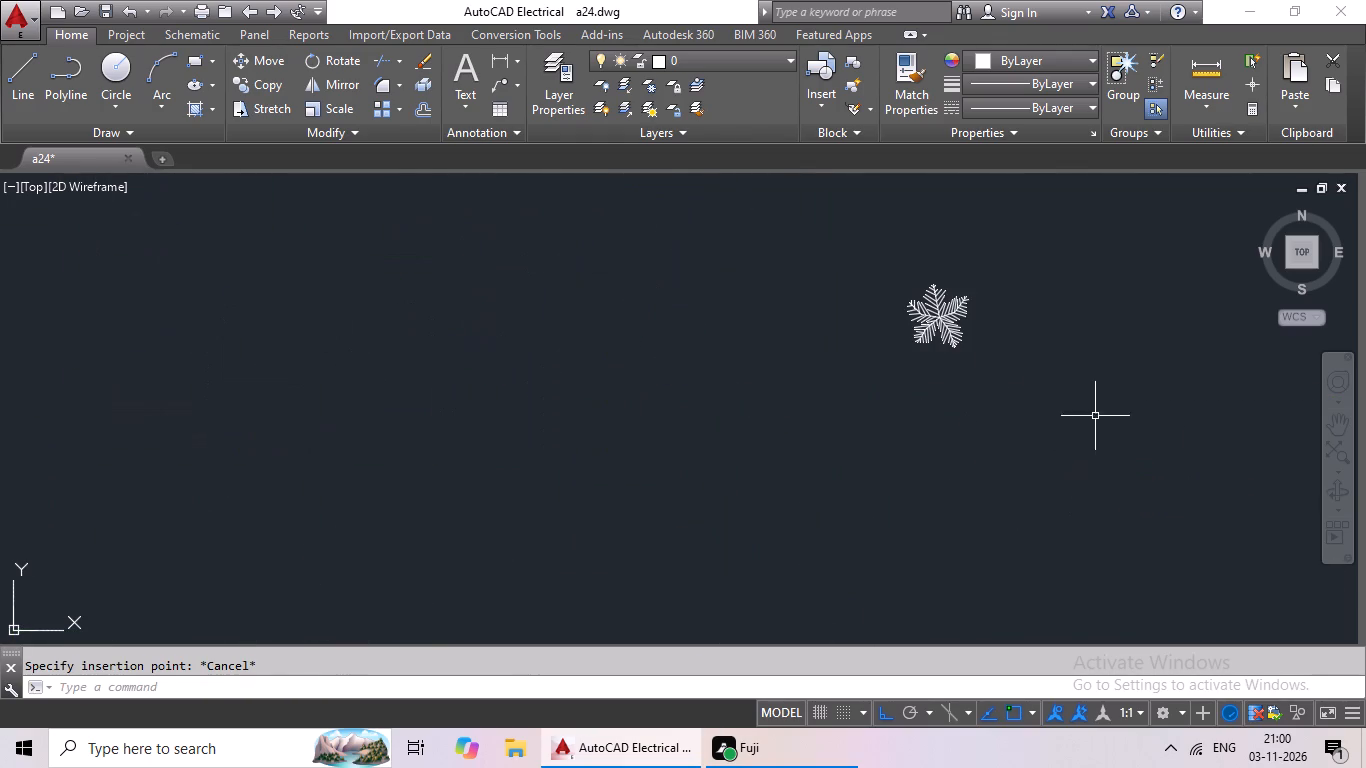
pyautogui.moveTo(1086, 380); pyautogui.dragTo(812, 490, button='middle')
pyautogui.scroll(3, 639, 444)
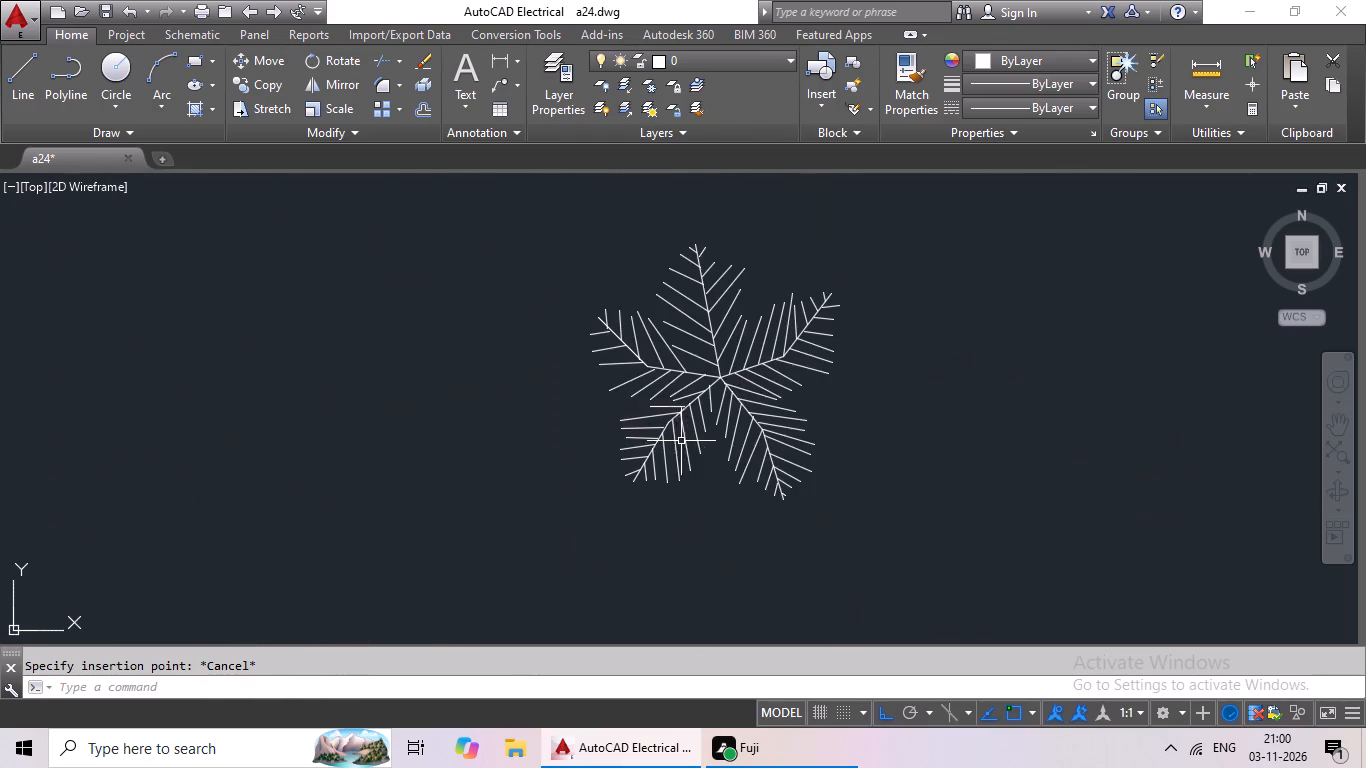
pyautogui.click(734, 360)
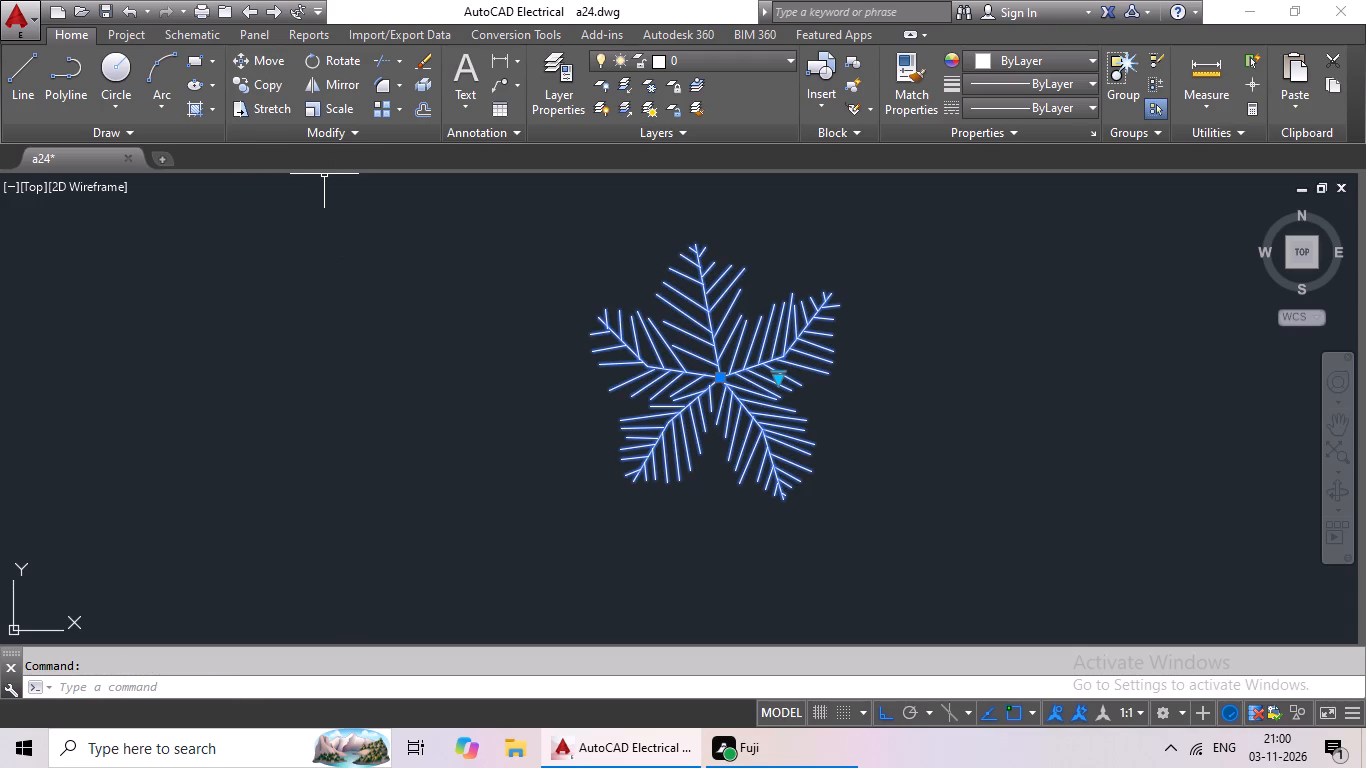
pyautogui.click(340, 109)
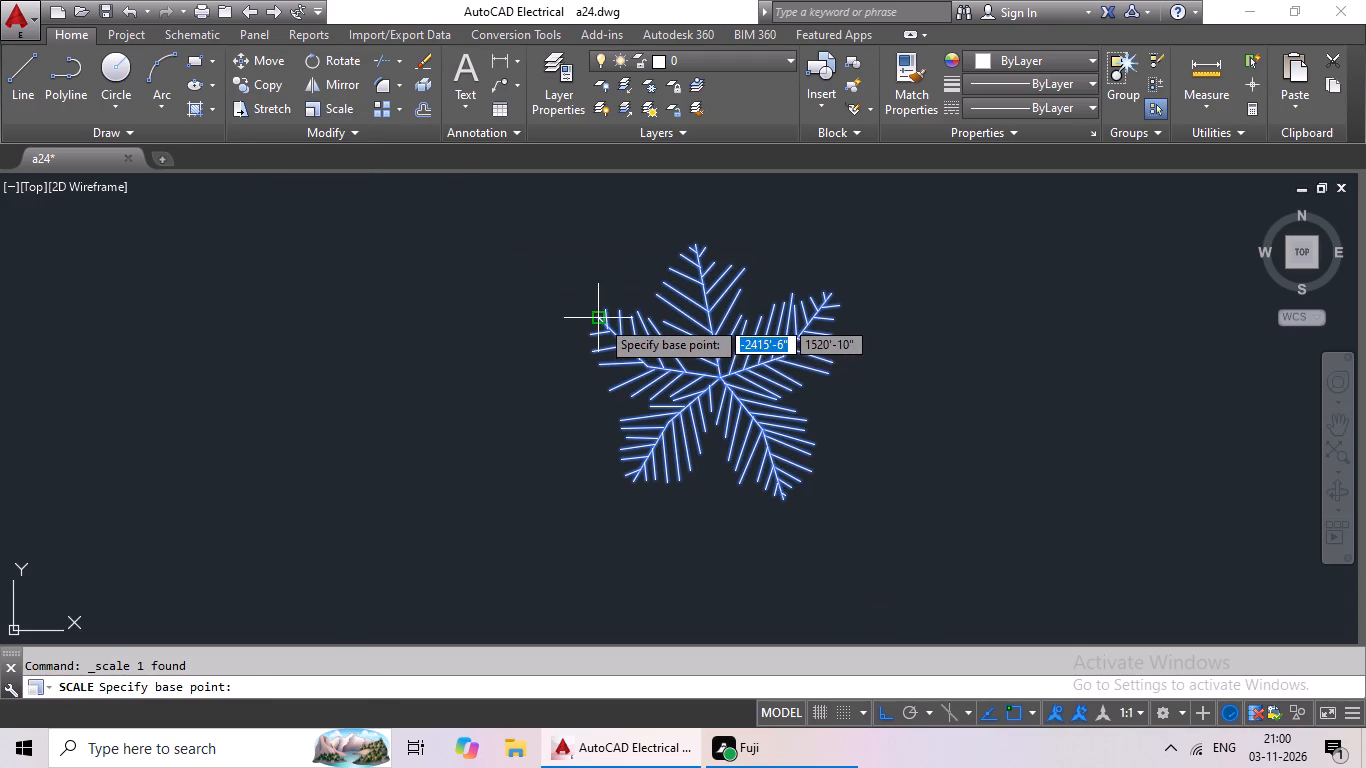
pyautogui.click(601, 318)
pyautogui.click(326, 695)
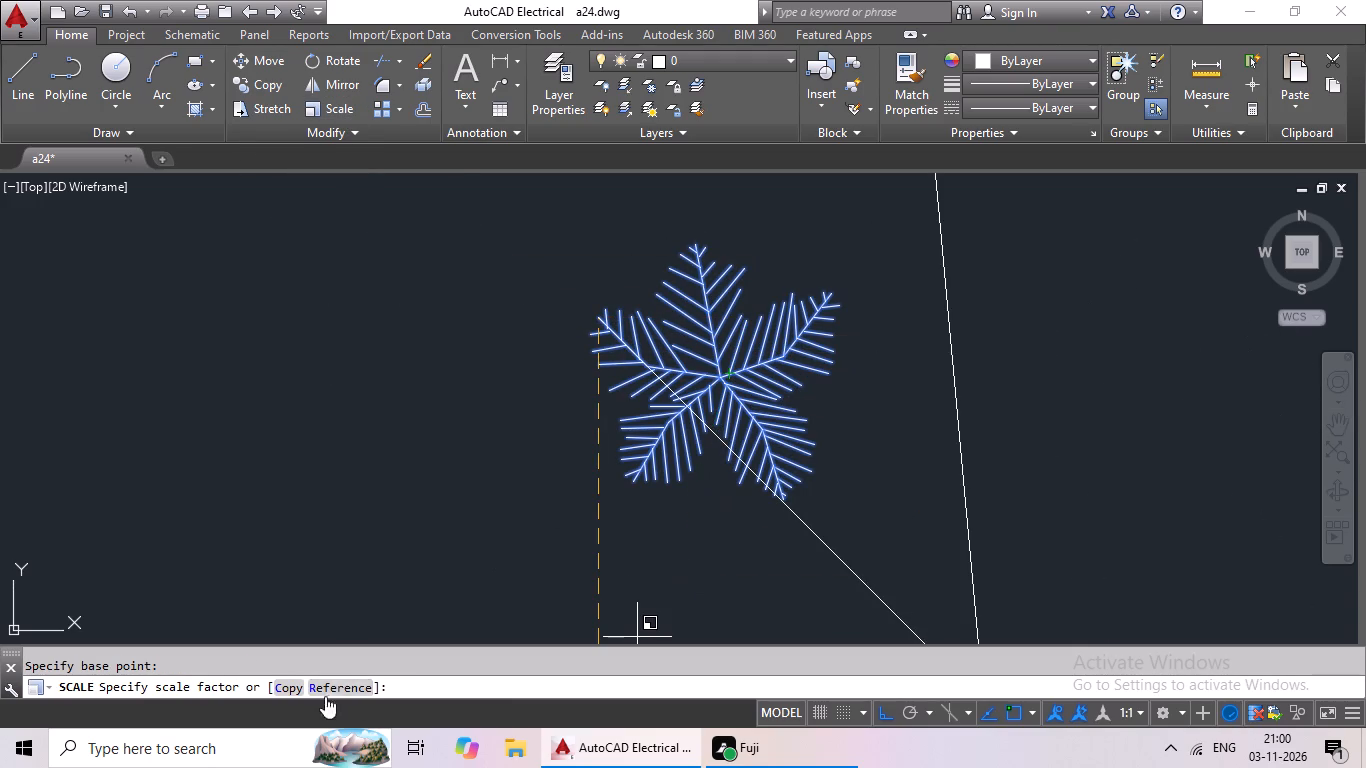
pyautogui.click(600, 329)
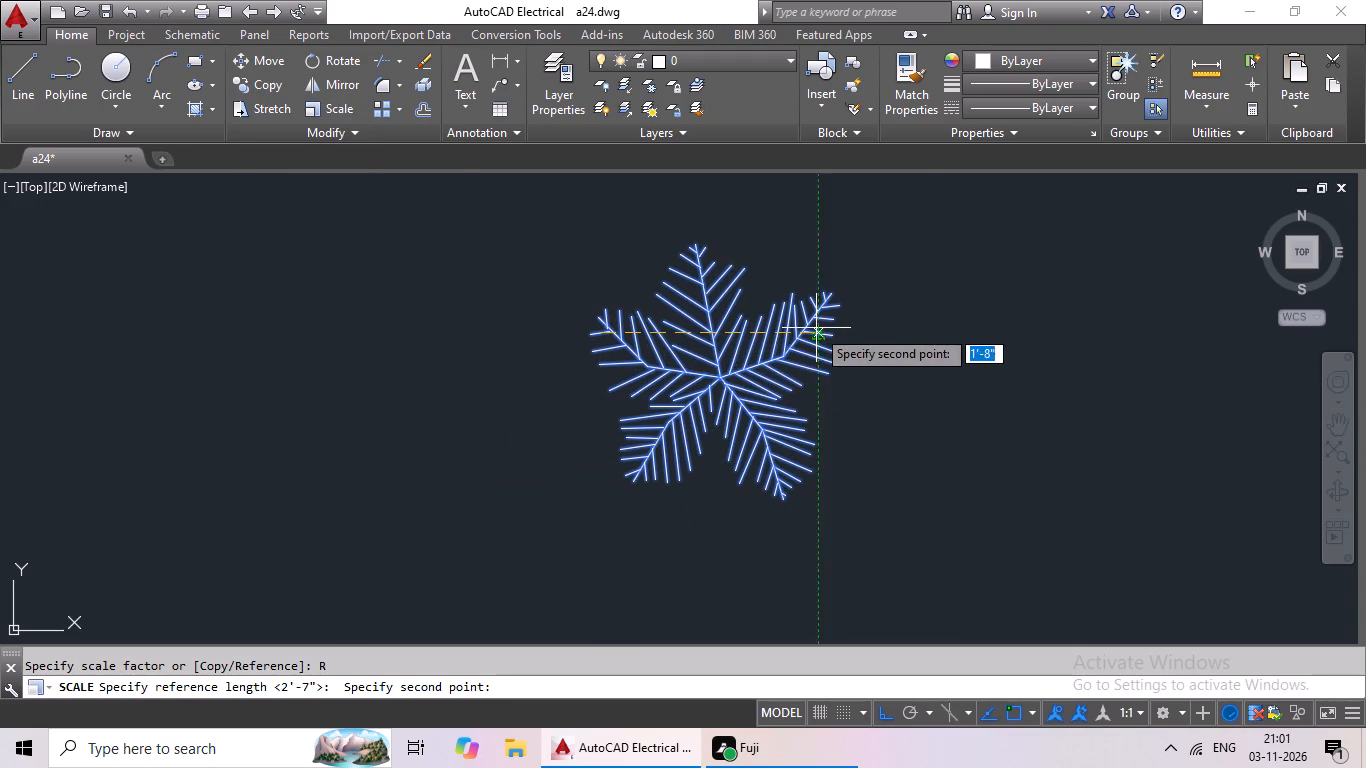
pyautogui.click(816, 328)
pyautogui.click(654, 369)
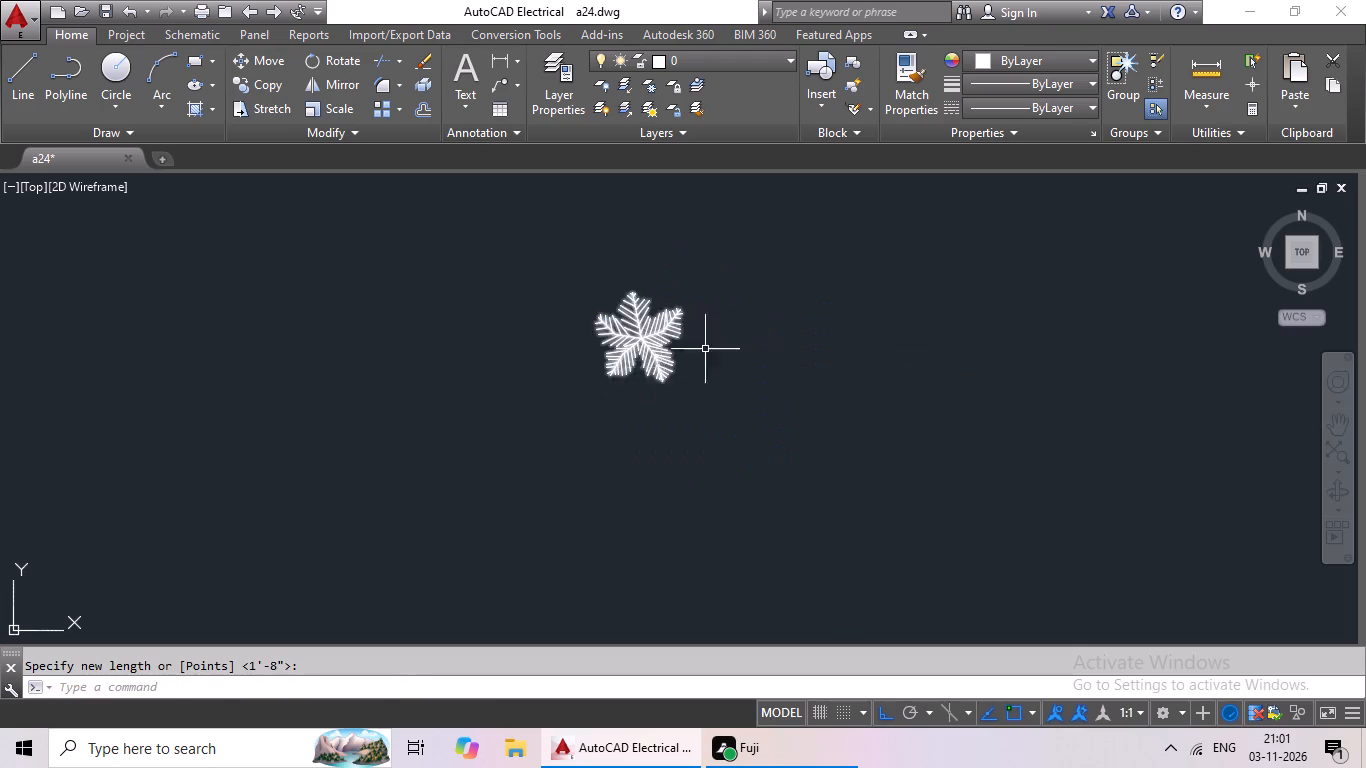
# Copy the reduced tree block and paste it onto the table of the eastern apartment's sofa set.
pyautogui.moveTo(684, 253); pyautogui.dragTo(829, 441)
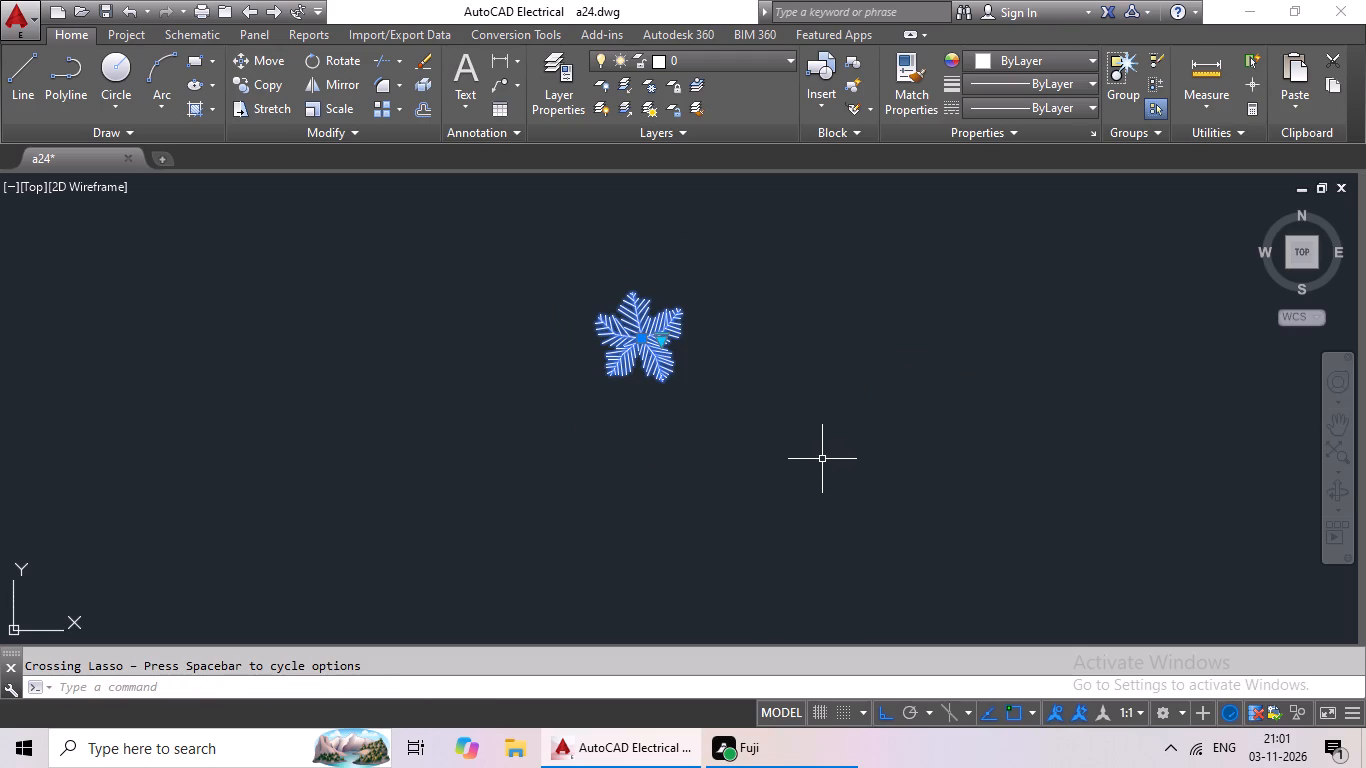
pyautogui.hotkey('ctrl', 'c')
pyautogui.hotkey('ctrl', 'v')
pyautogui.scroll(-6, 655, 490)
pyautogui.moveTo(543, 514); pyautogui.dragTo(942, 473, button='middle')
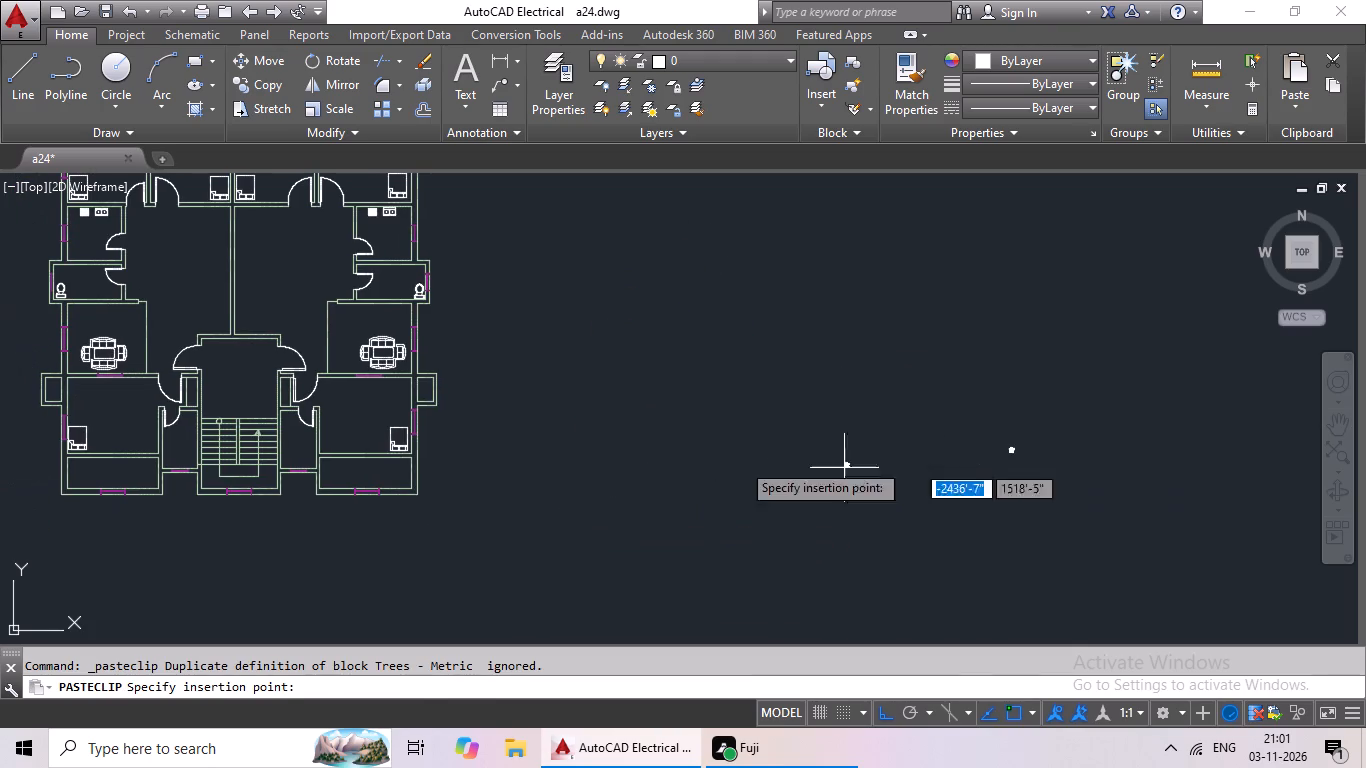
pyautogui.scroll(4, 401, 339)
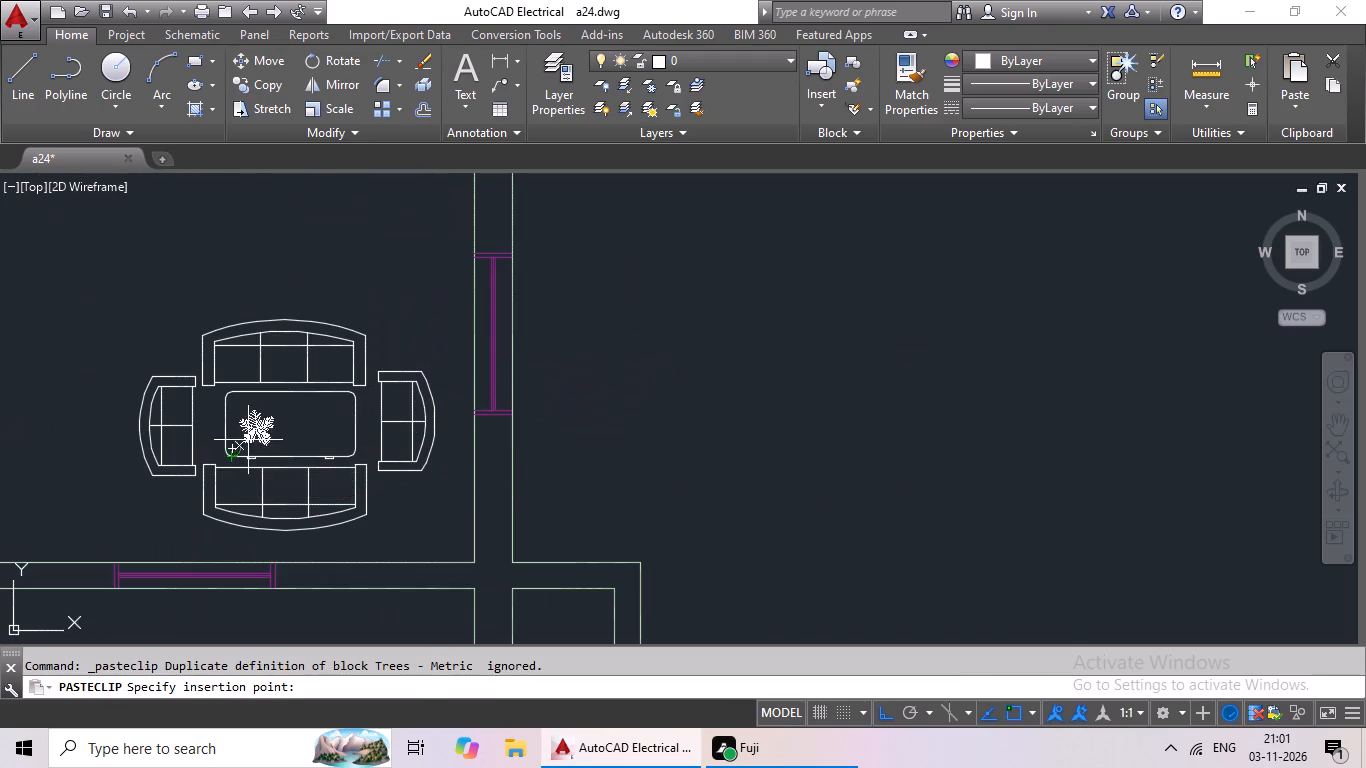
pyautogui.scroll(3, 254, 437)
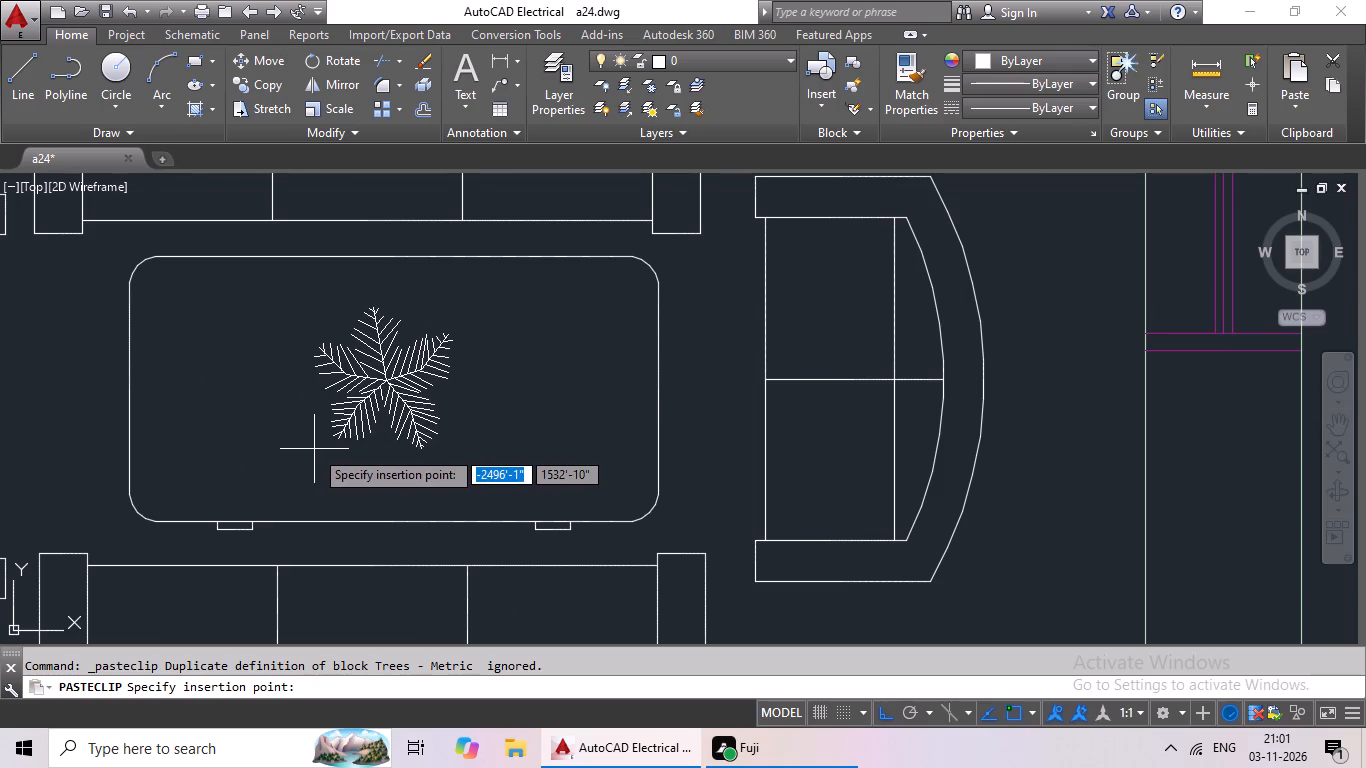
pyautogui.click(315, 449)
# Paste another copy of the tree block onto the table of the western apartment's sofa set.
pyautogui.scroll(-4, 719, 427)
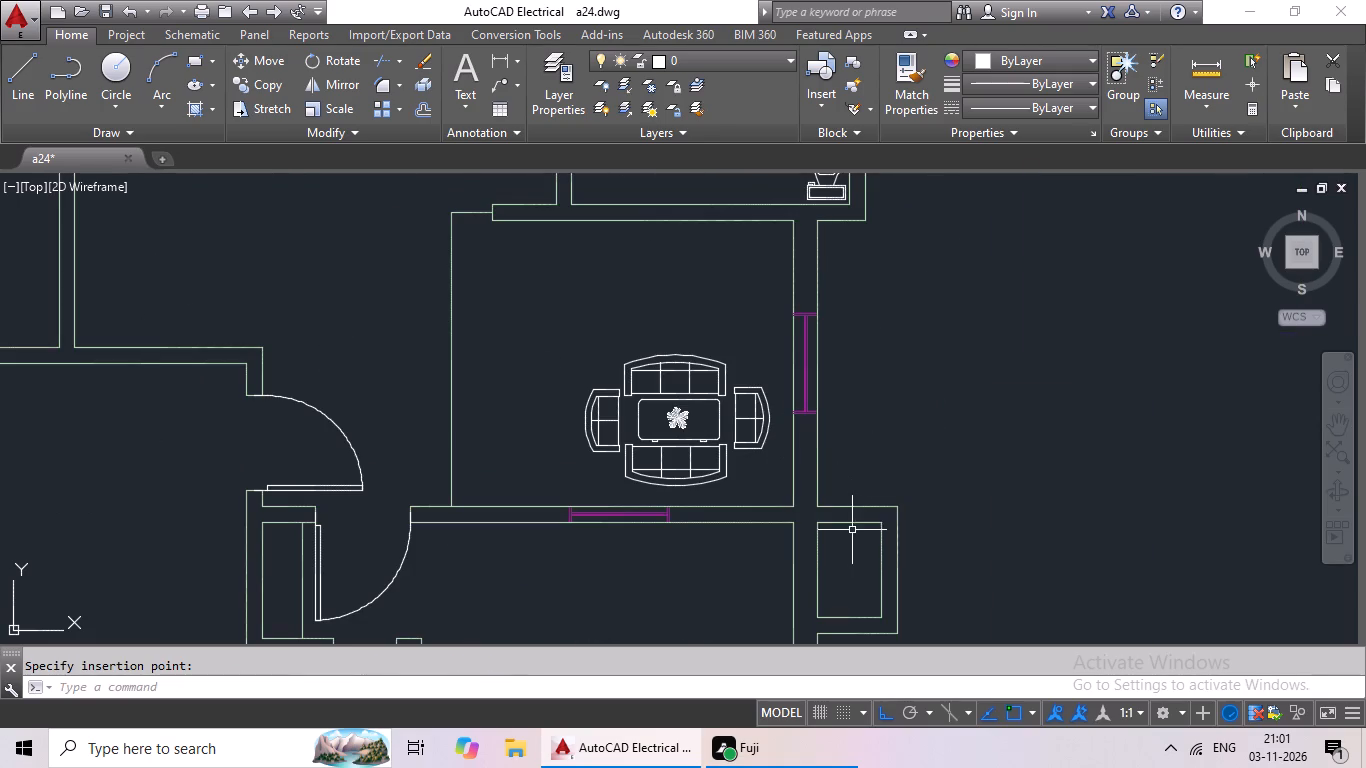
pyautogui.hotkey('ctrl', 'v')
pyautogui.keyDown('ctrl'); pyautogui.scroll(-5, 897, 476); pyautogui.keyUp('ctrl')
pyautogui.scroll(3, 795, 488)
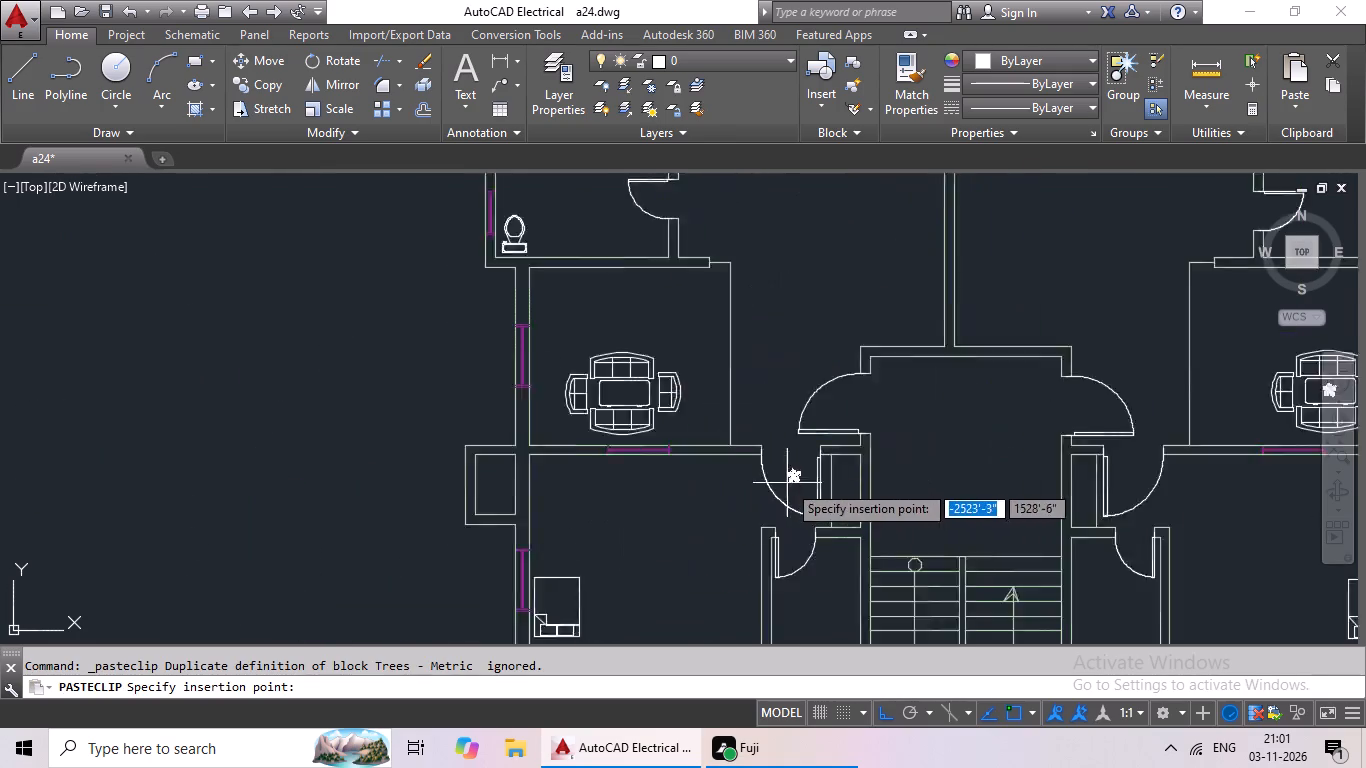
pyautogui.scroll(2, 787, 483)
pyautogui.scroll(5, 499, 331)
pyautogui.scroll(-2, 571, 449)
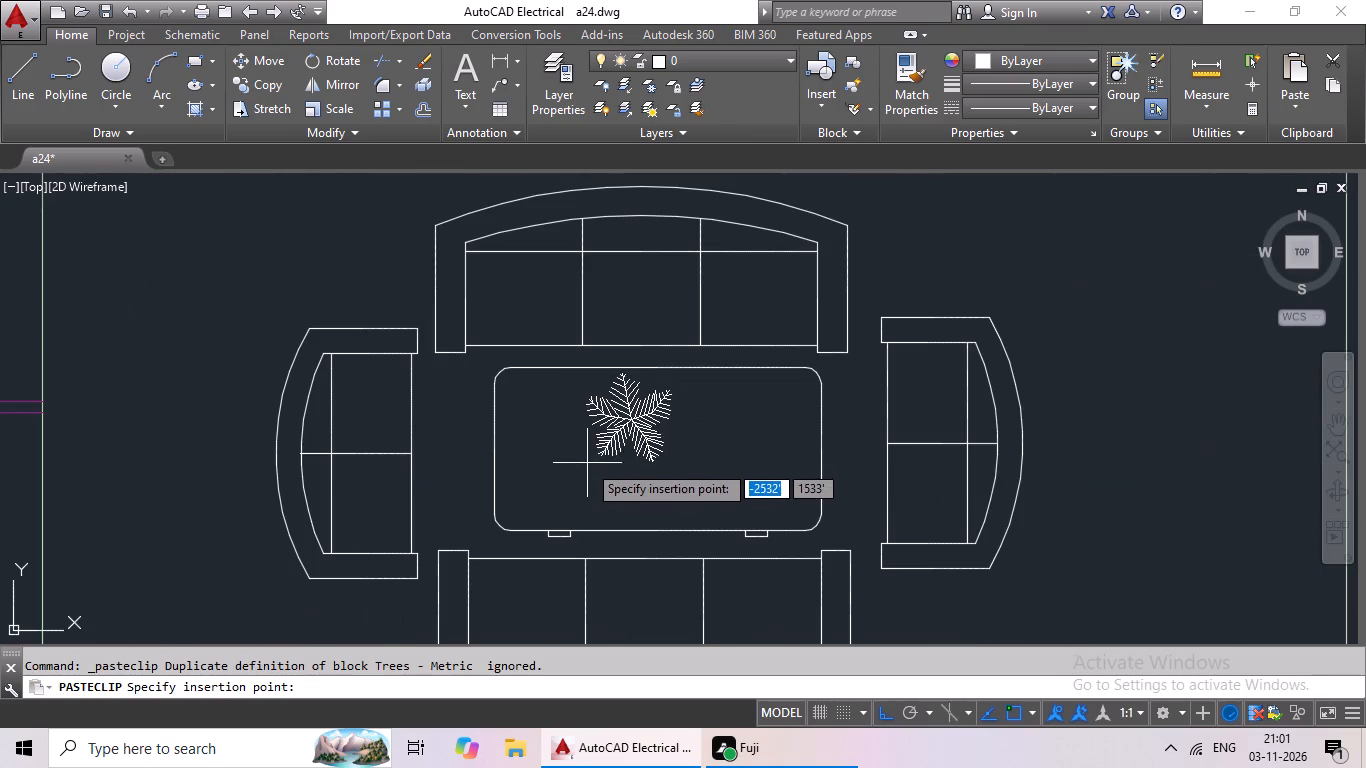
pyautogui.click(608, 487)
# Erase the loose source tree block lying outside the plan to its east.
pyautogui.scroll(-4, 781, 455)
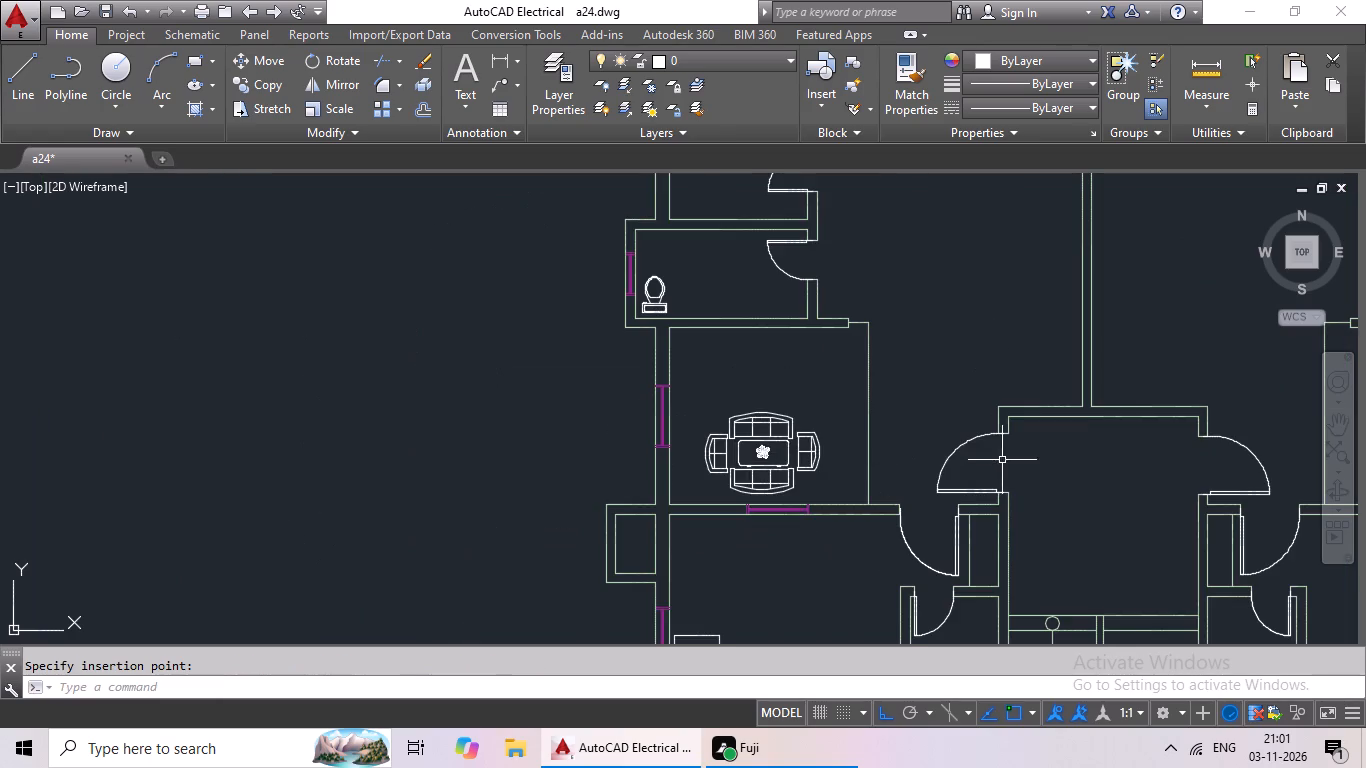
pyautogui.scroll(-2, 1008, 448)
pyautogui.moveTo(1044, 438); pyautogui.dragTo(482, 415, button='middle')
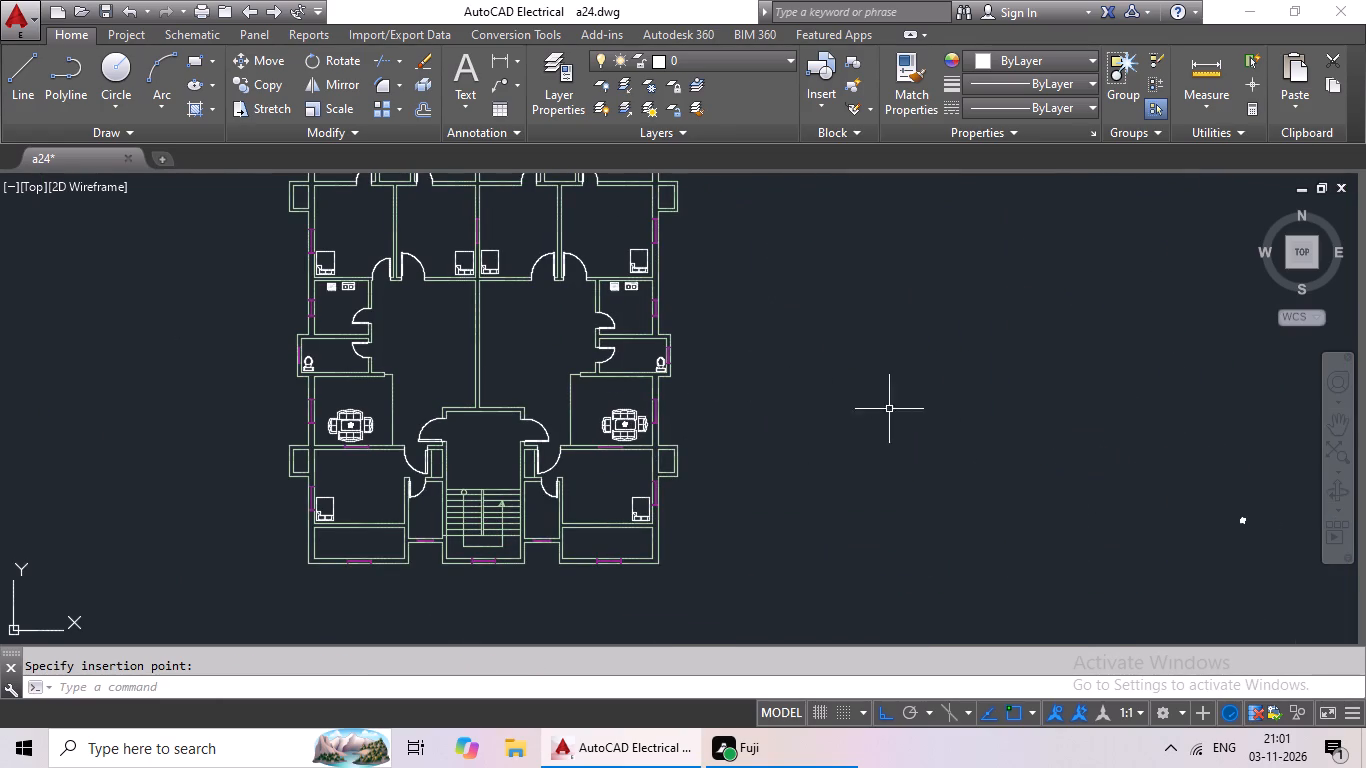
pyautogui.moveTo(889, 409); pyautogui.dragTo(634, 357, button='middle')
pyautogui.scroll(-2, 907, 332)
pyautogui.moveTo(970, 300); pyautogui.dragTo(1000, 457)
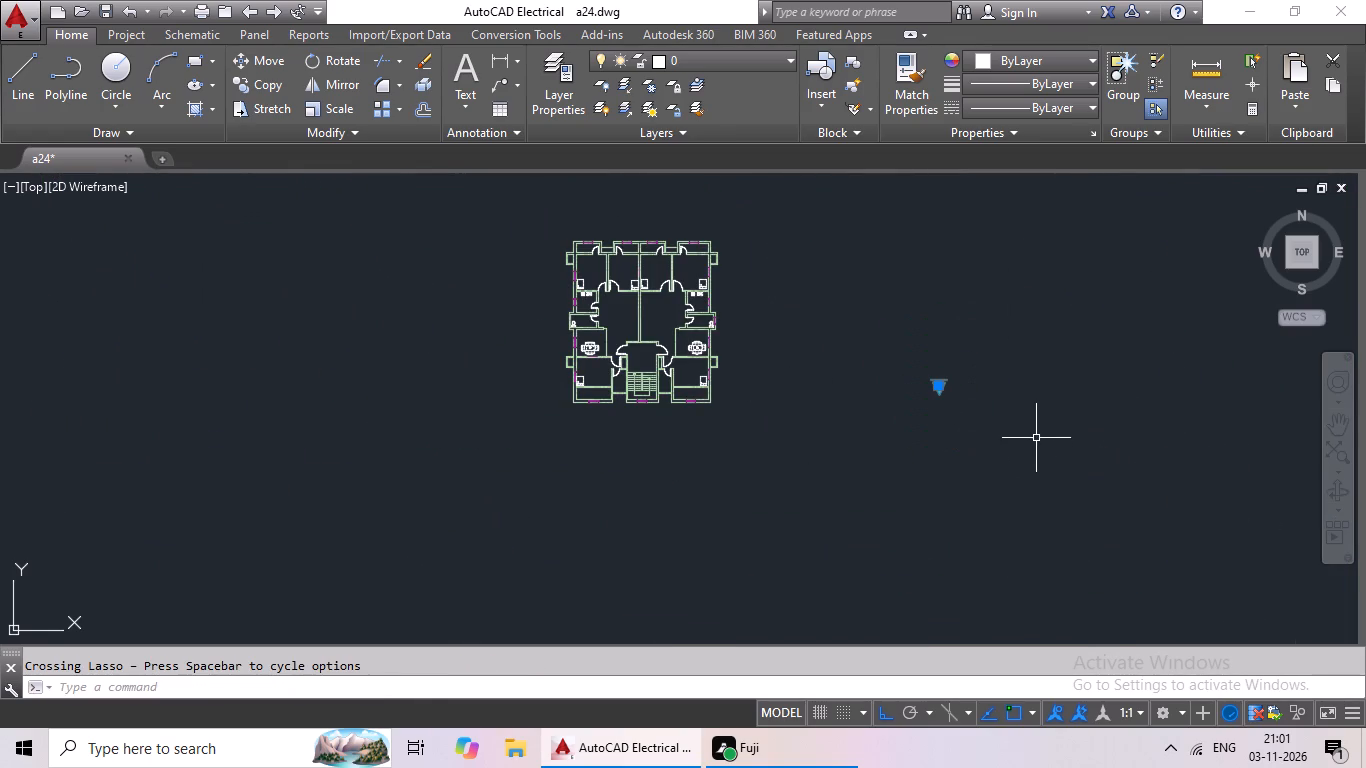
pyautogui.press('Delete')
# Define a wide multiline text frame in the empty space east of the plan.
pyautogui.scroll(2, 782, 361)
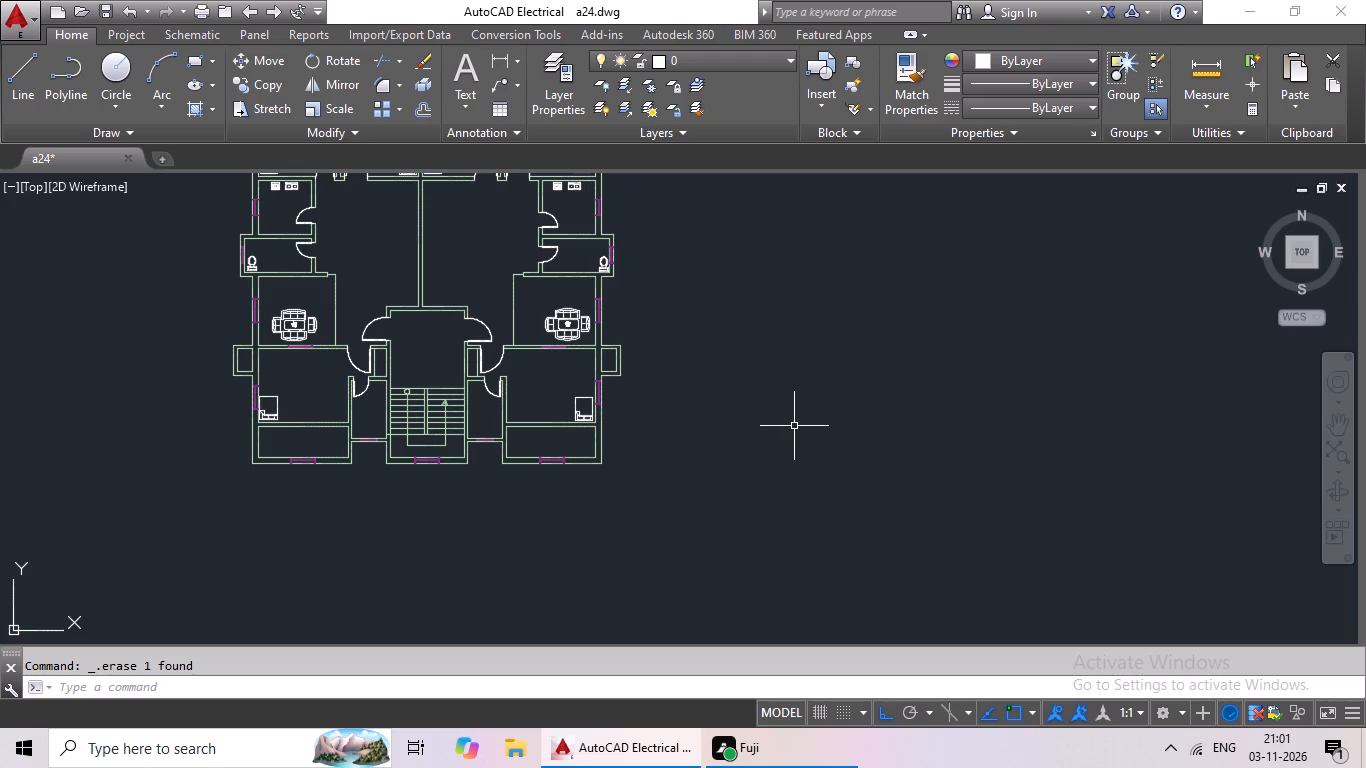
pyautogui.moveTo(796, 421); pyautogui.dragTo(743, 487, button='middle')
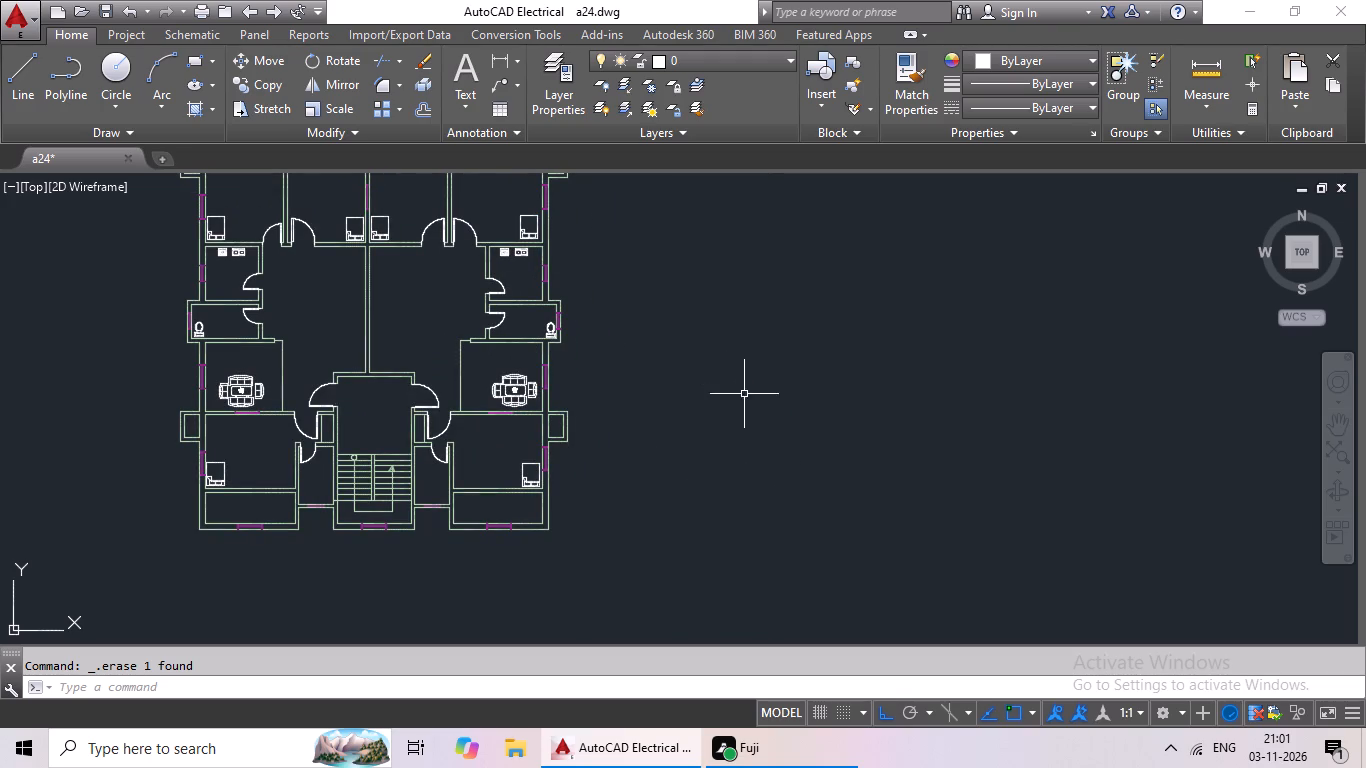
pyautogui.moveTo(721, 419); pyautogui.dragTo(703, 472, button='middle')
pyautogui.moveTo(751, 408); pyautogui.dragTo(487, 485, button='middle')
pyautogui.scroll(-1, 605, 437)
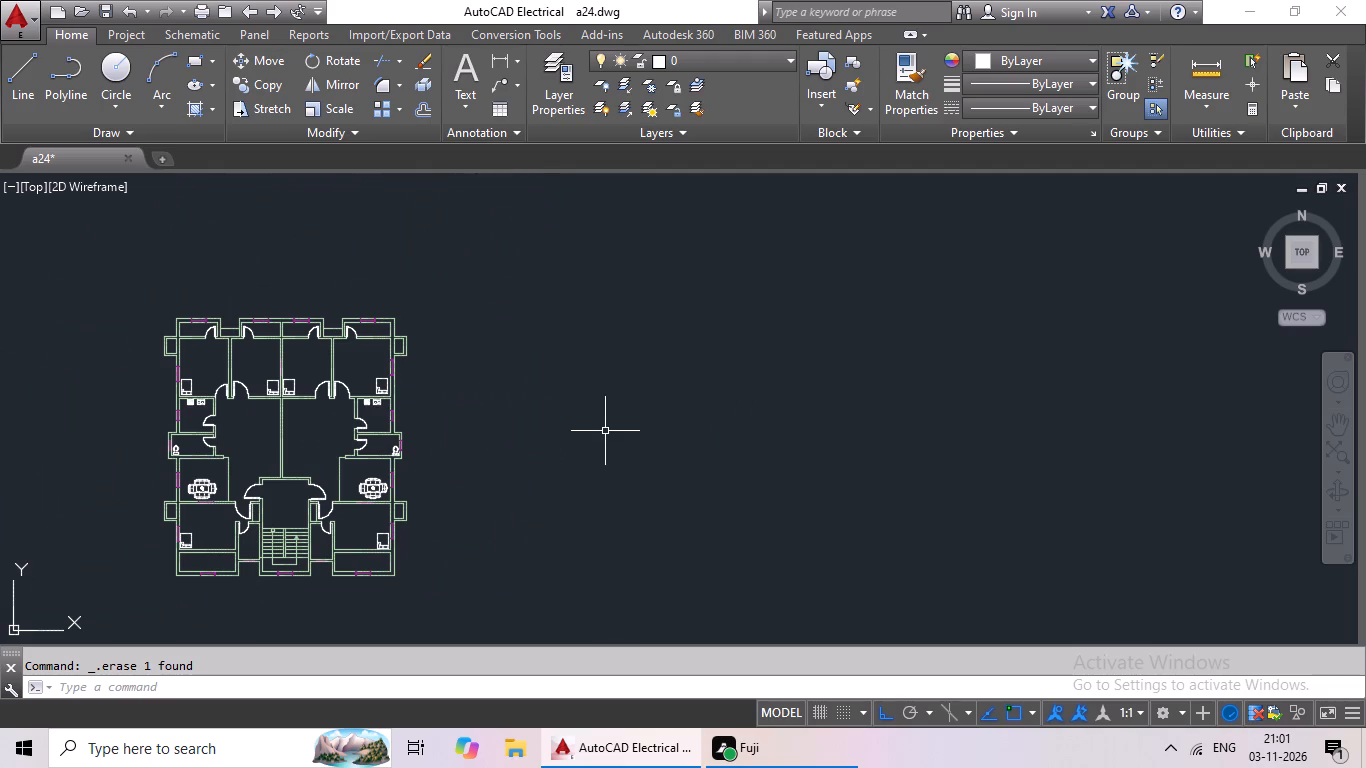
pyautogui.click(465, 103)
pyautogui.click(521, 148)
pyautogui.moveTo(546, 294); pyautogui.dragTo(562, 304)
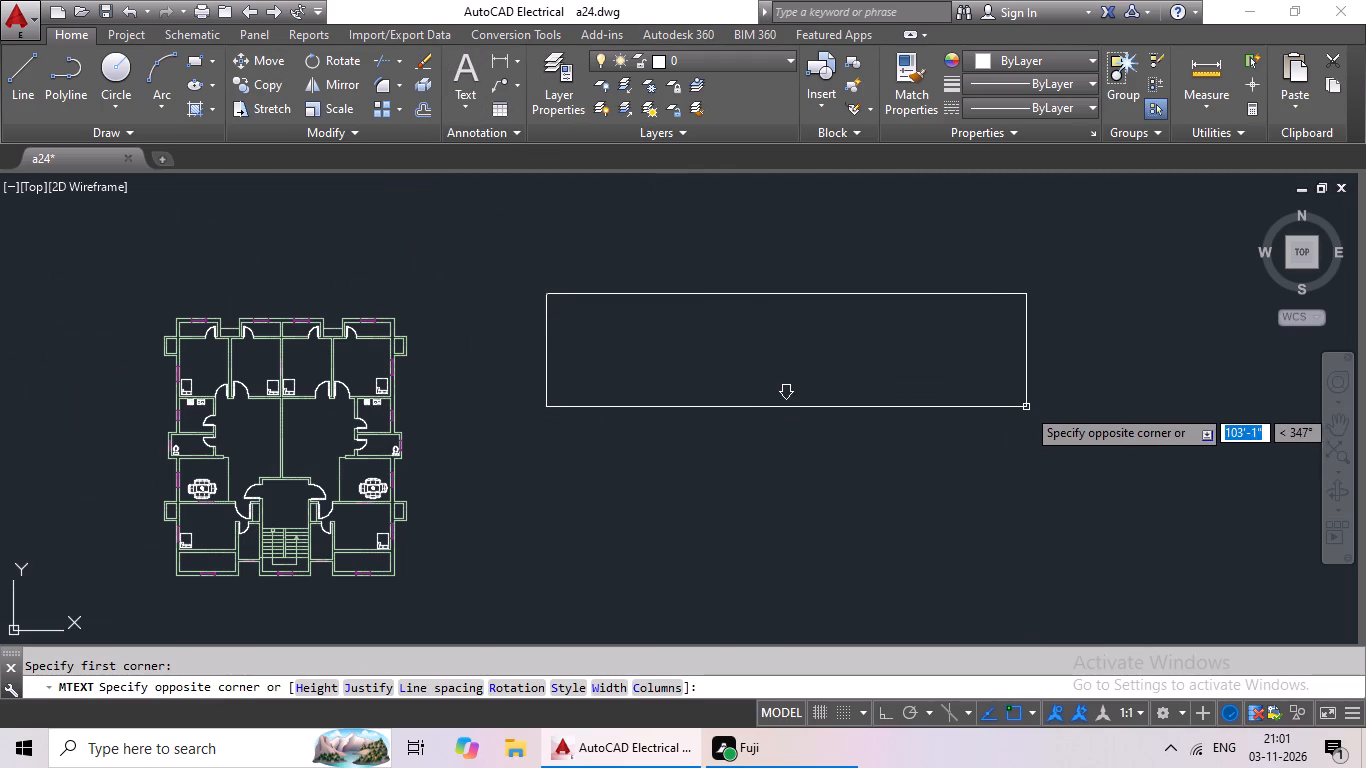
pyautogui.moveTo(1023, 406); pyautogui.dragTo(913, 406, button='middle')
pyautogui.click(976, 415)
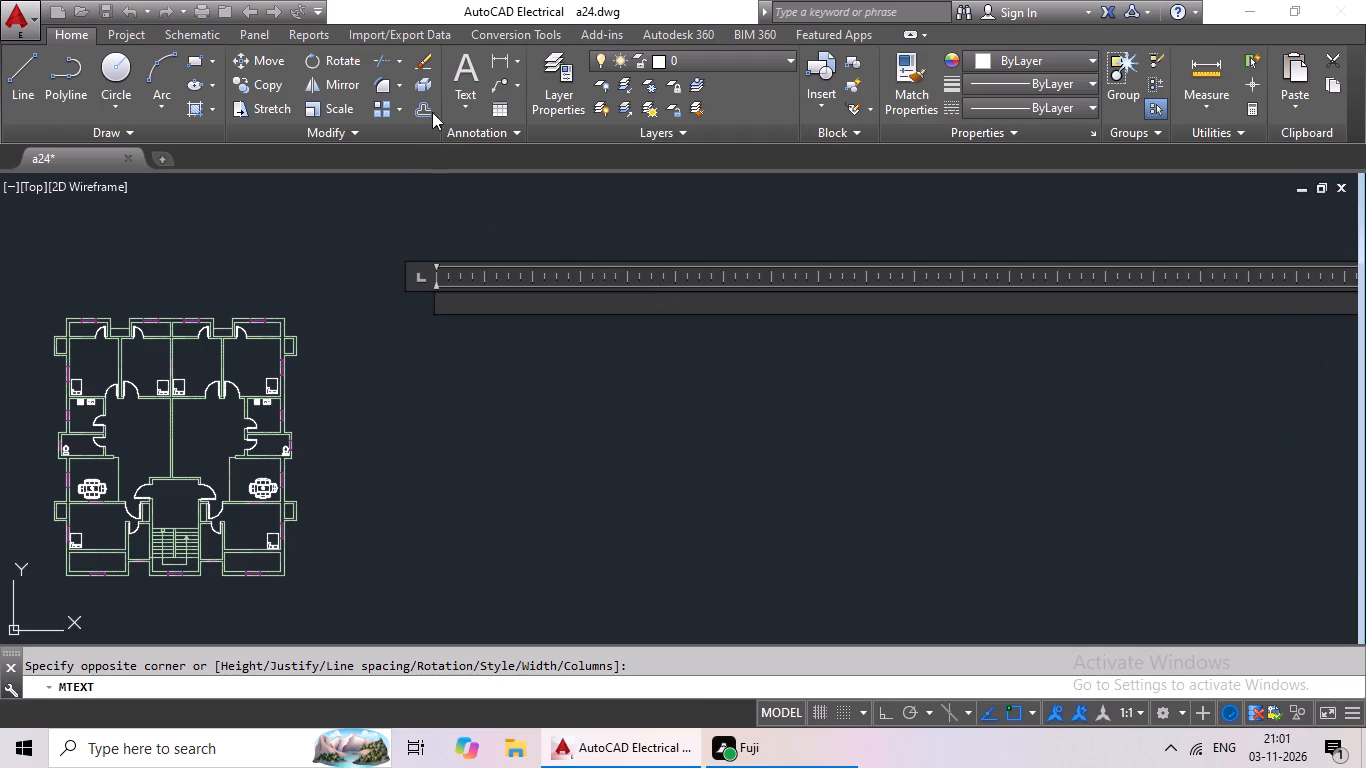
# Set the multiline text height to 9" and its colour to yellow.
pyautogui.click(282, 86)
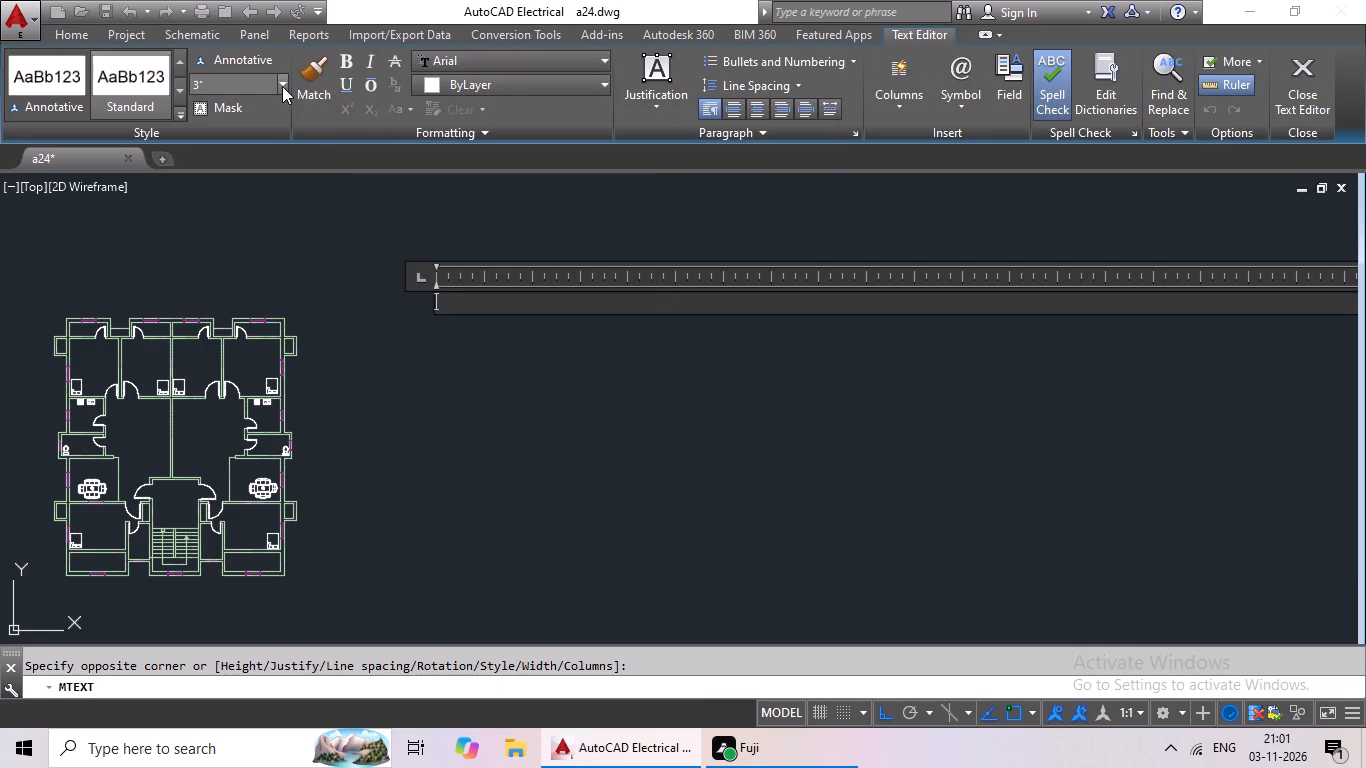
pyautogui.click(229, 87)
pyautogui.moveTo(229, 87); pyautogui.dragTo(190, 93)
pyautogui.moveTo(190, 93); pyautogui.dragTo(190, 94)
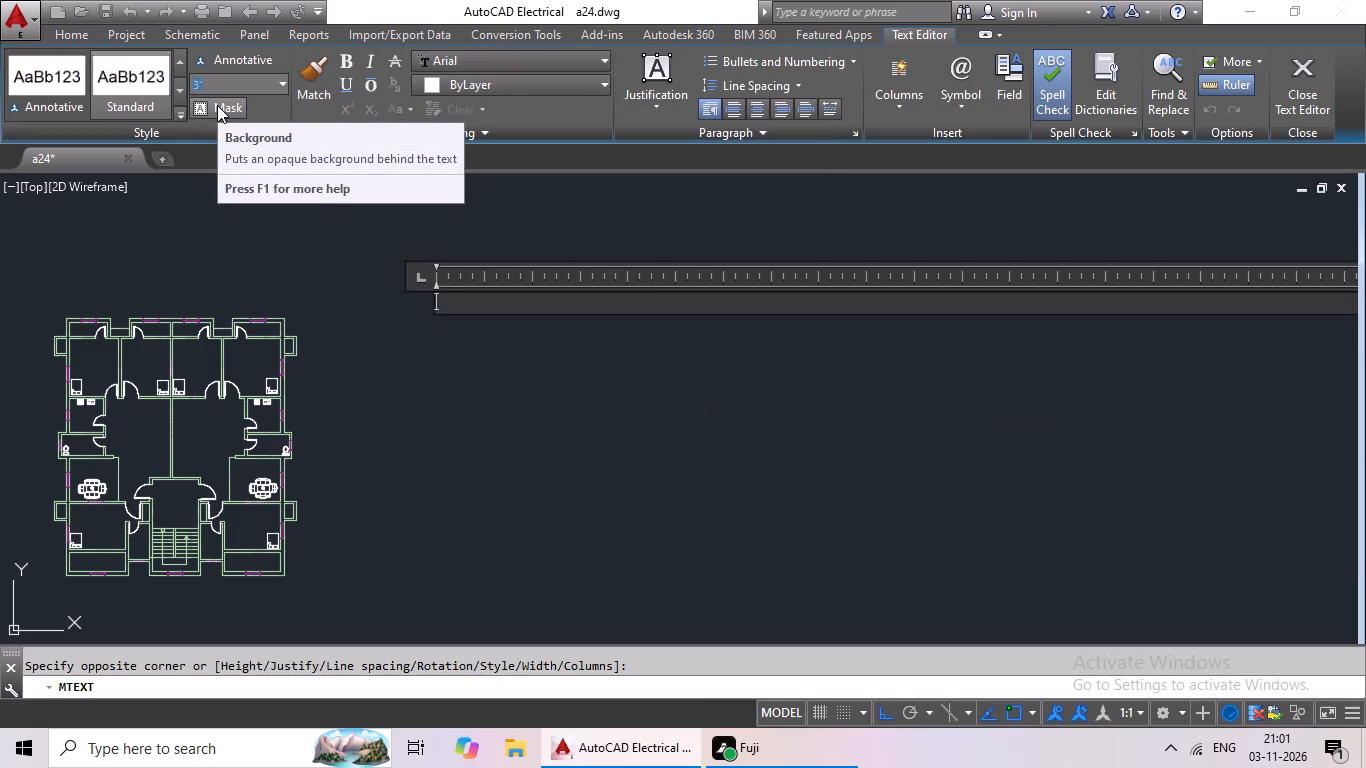
pyautogui.write('9"')
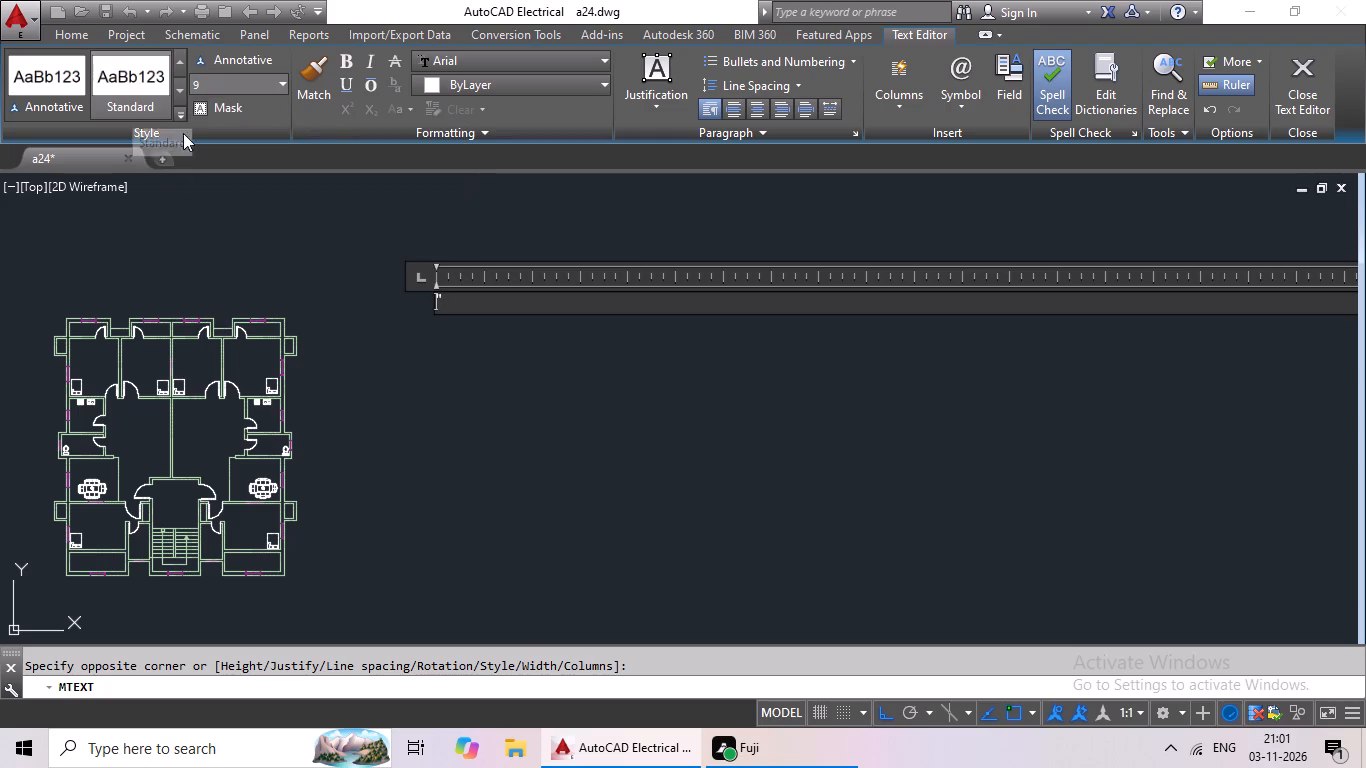
pyautogui.press('BackSpace')
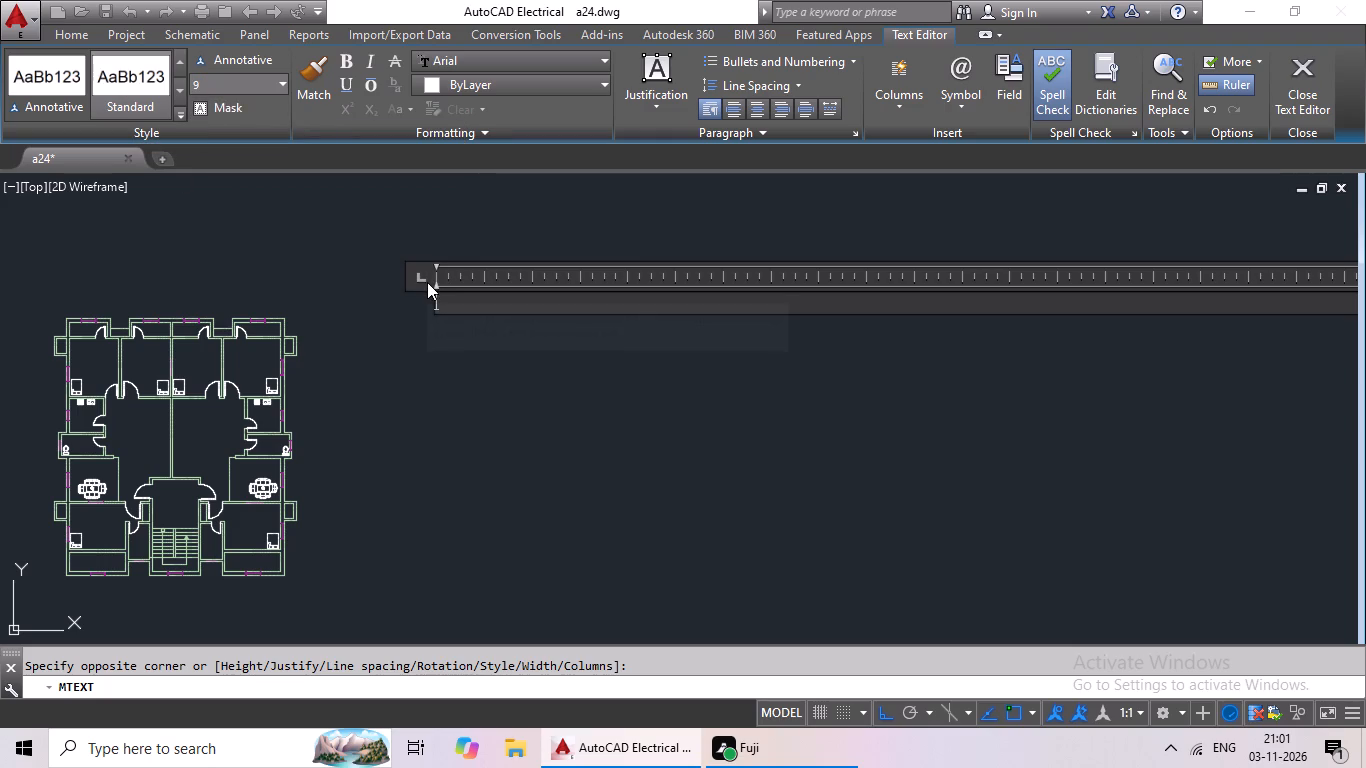
pyautogui.click(215, 80)
pyautogui.hotkey('shift', '"')
pyautogui.press('BackSpace')
pyautogui.write('9"')
pyautogui.press('Return')
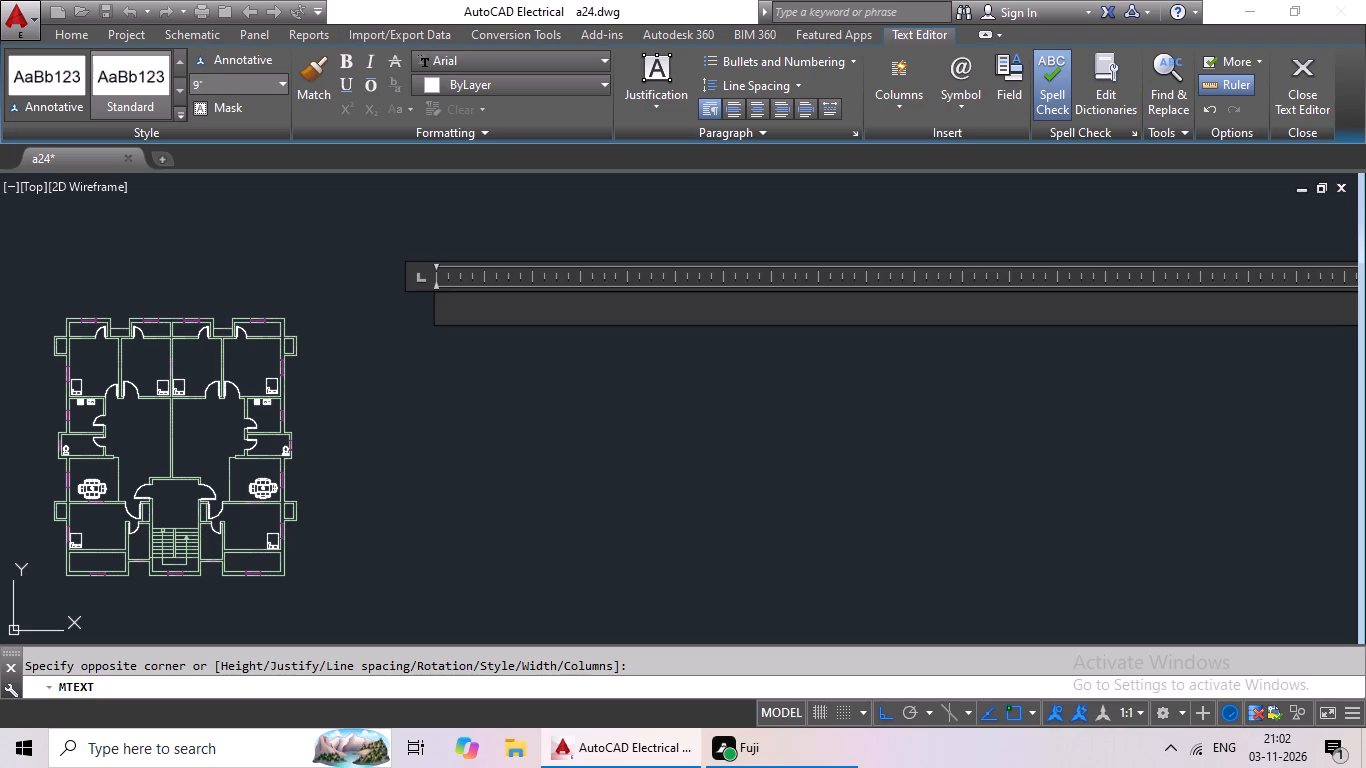
pyautogui.click(514, 83)
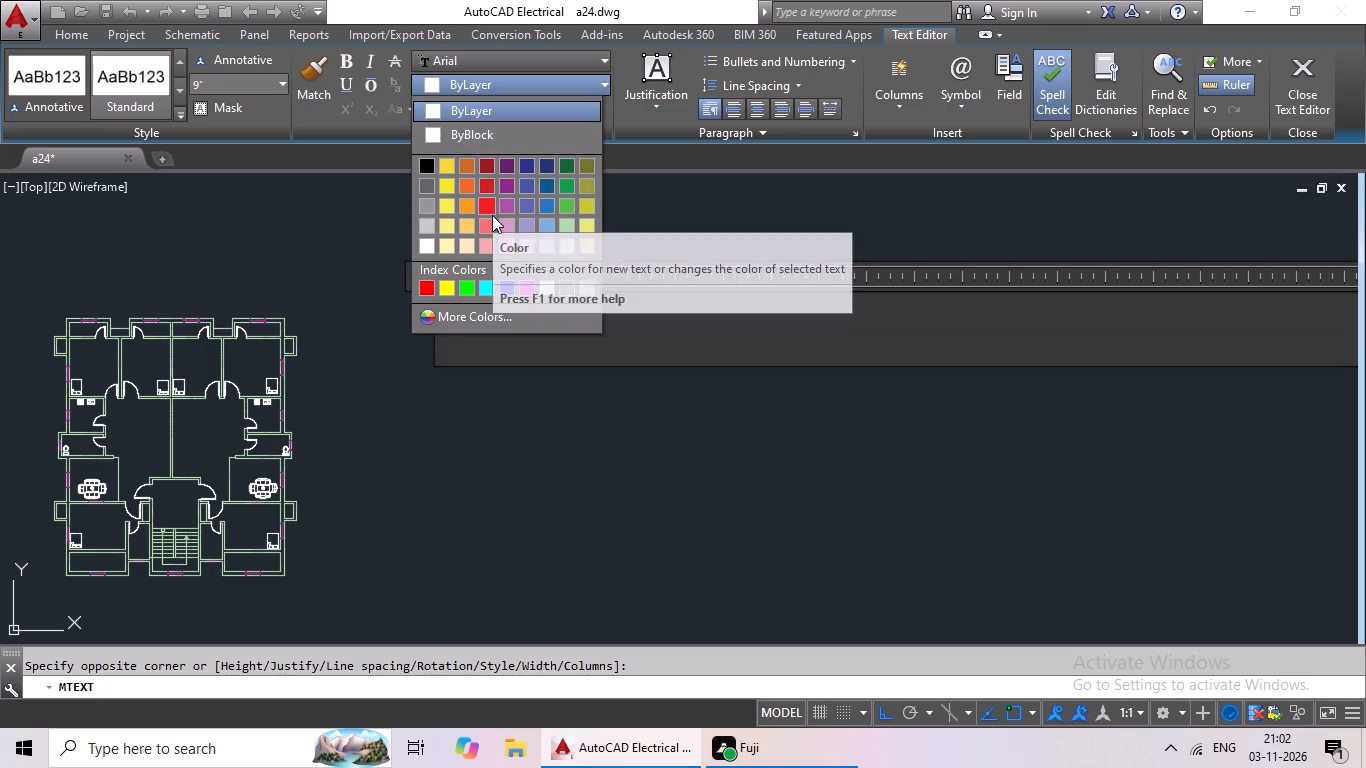
pyautogui.click(449, 287)
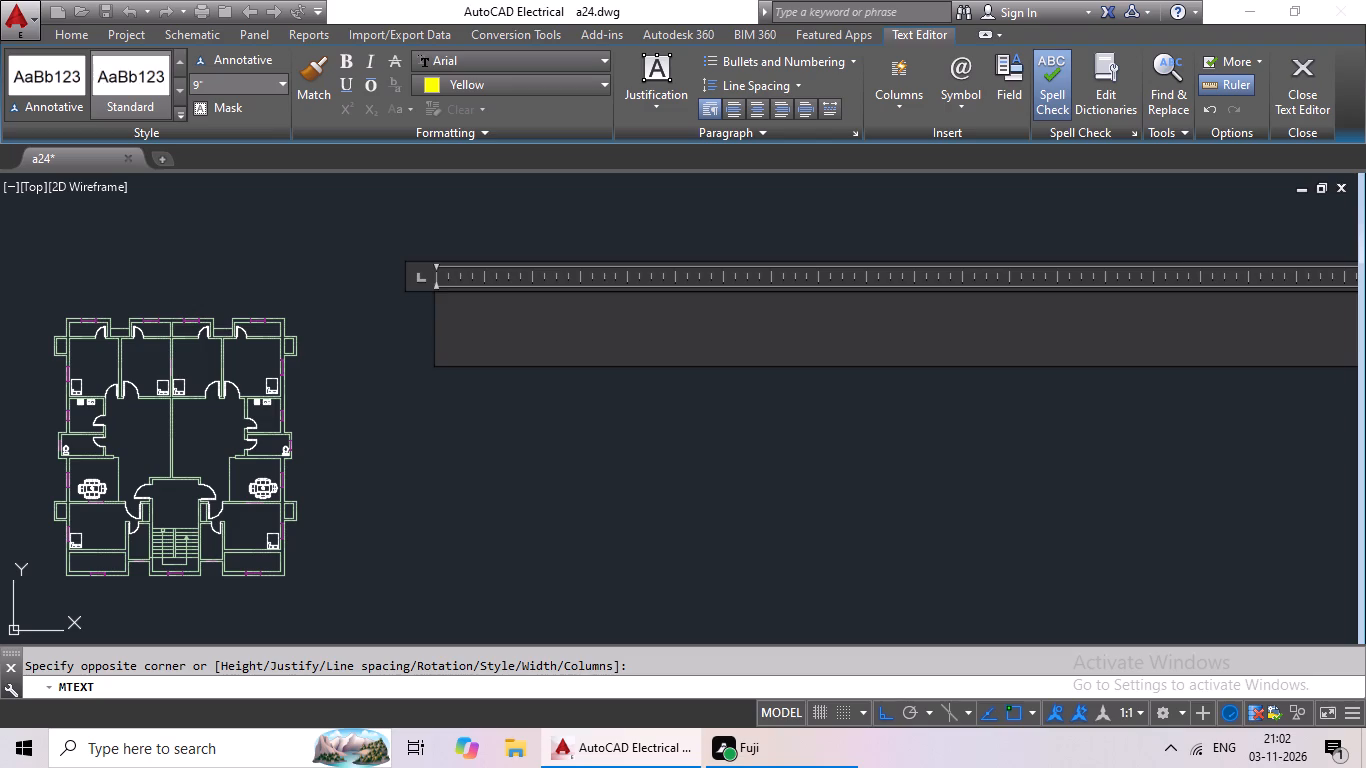
# Enter a two-line label reading BEDROOM and 10'3"X12', indent the dimension line by one space, and finish the text.
pyautogui.write('BR')
pyautogui.hotkey('shift', 'BackSpace')
pyautogui.write('ED')
pyautogui.write('ROOM')
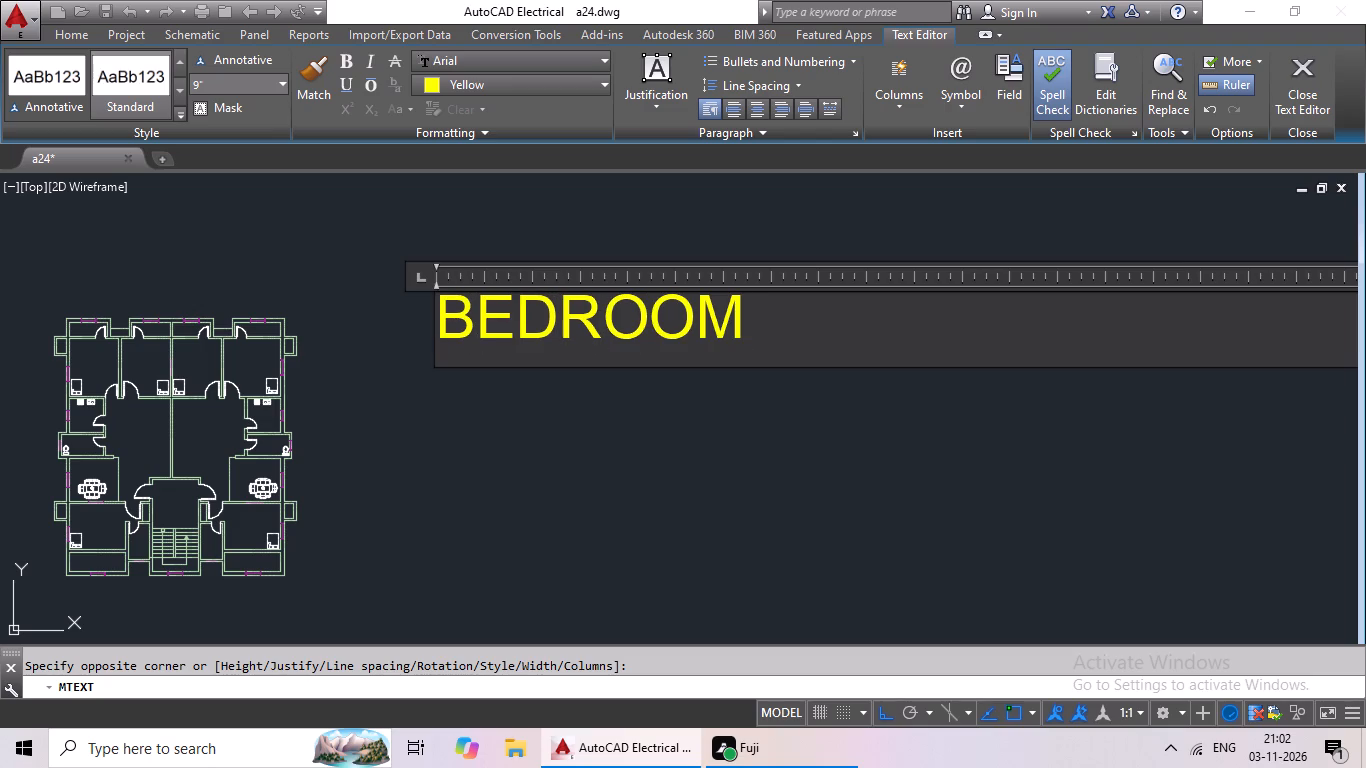
pyautogui.press('Return')
pyautogui.write("10'3")
pyautogui.write('"X')
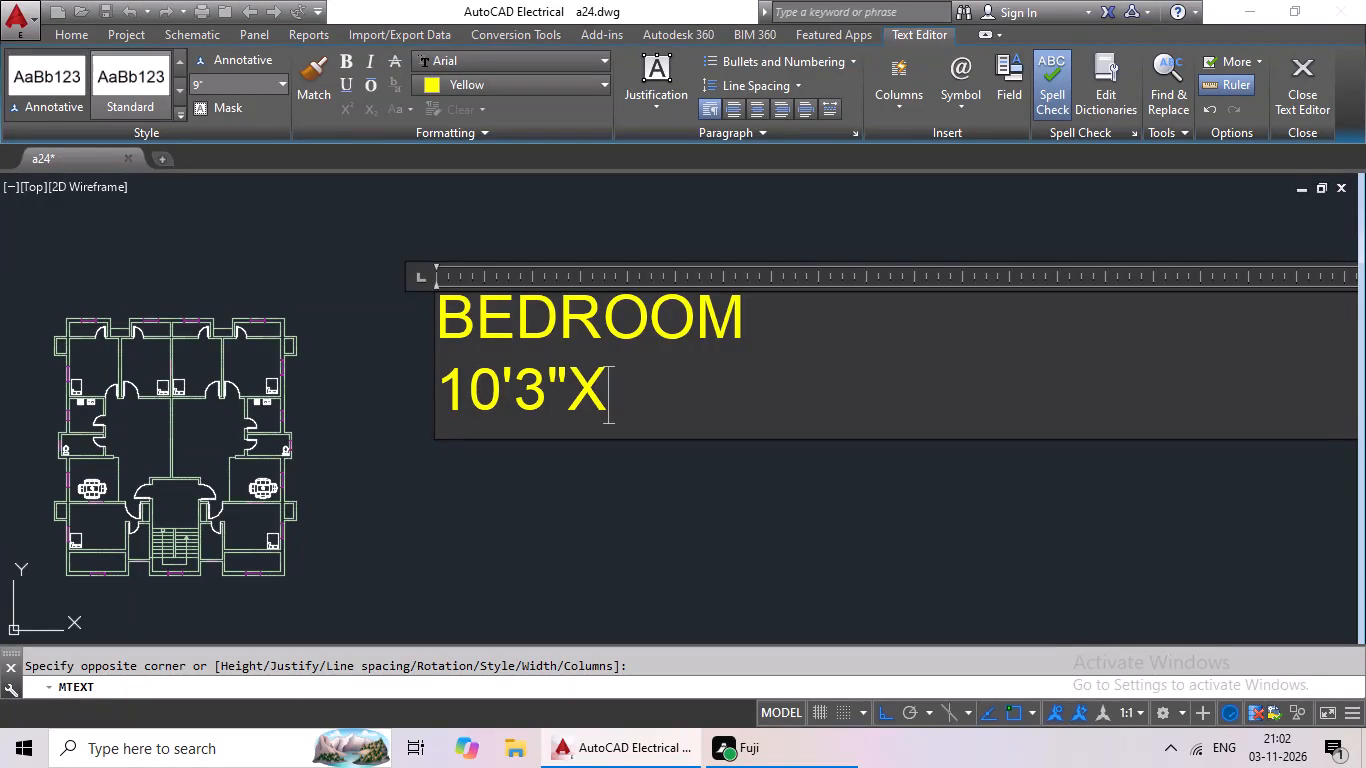
pyautogui.write("12'")
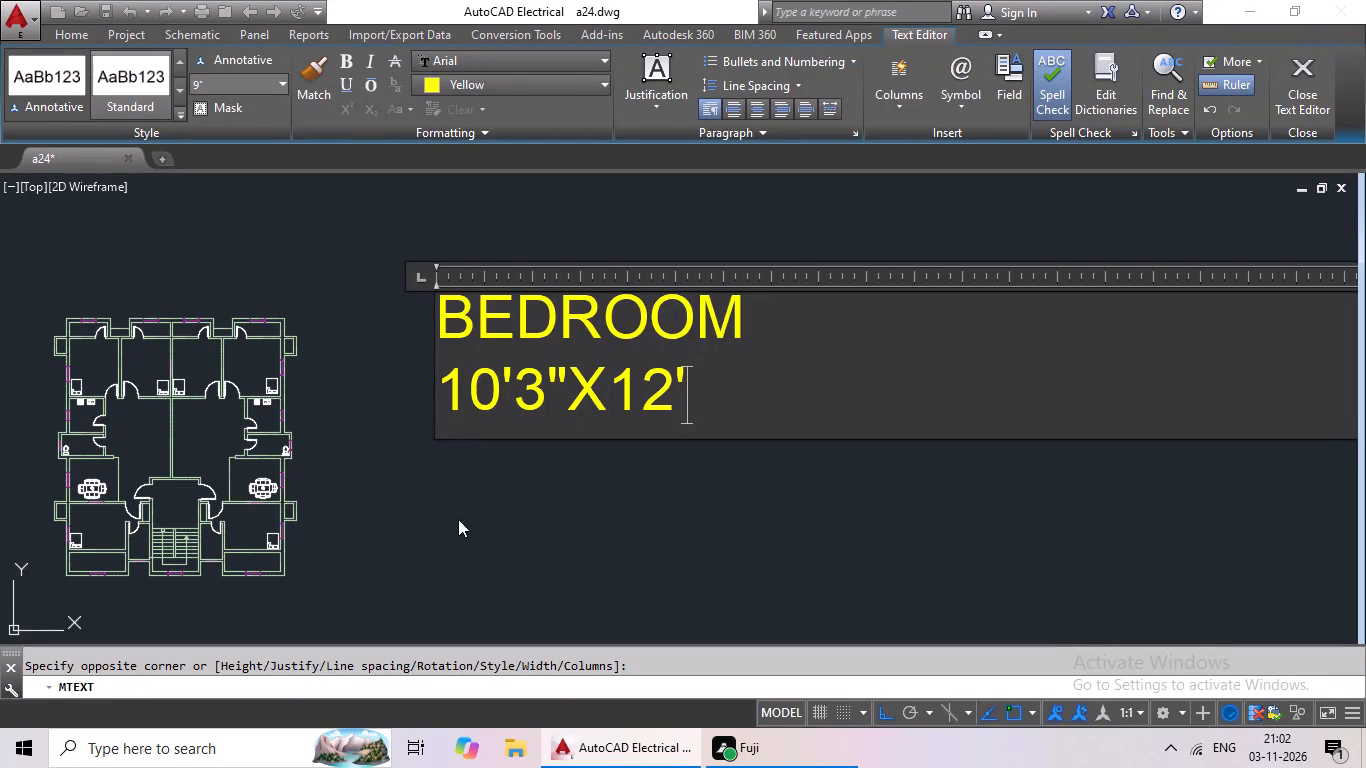
pyautogui.click(448, 387)
pyautogui.press('space')
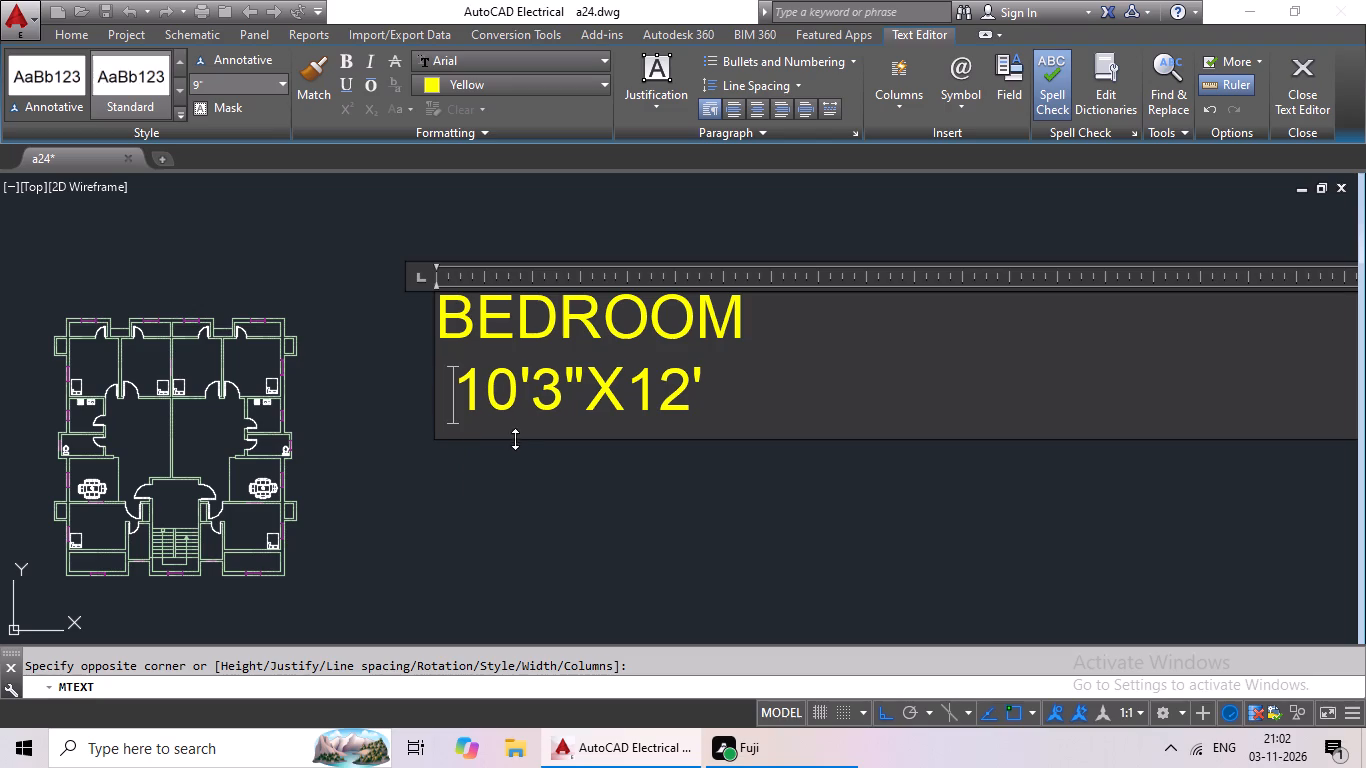
pyautogui.click(603, 523)
# Copy the yellow BEDROOM label and paste it into the narrow room at the plan's northwest corner.
pyautogui.moveTo(580, 234); pyautogui.dragTo(436, 260)
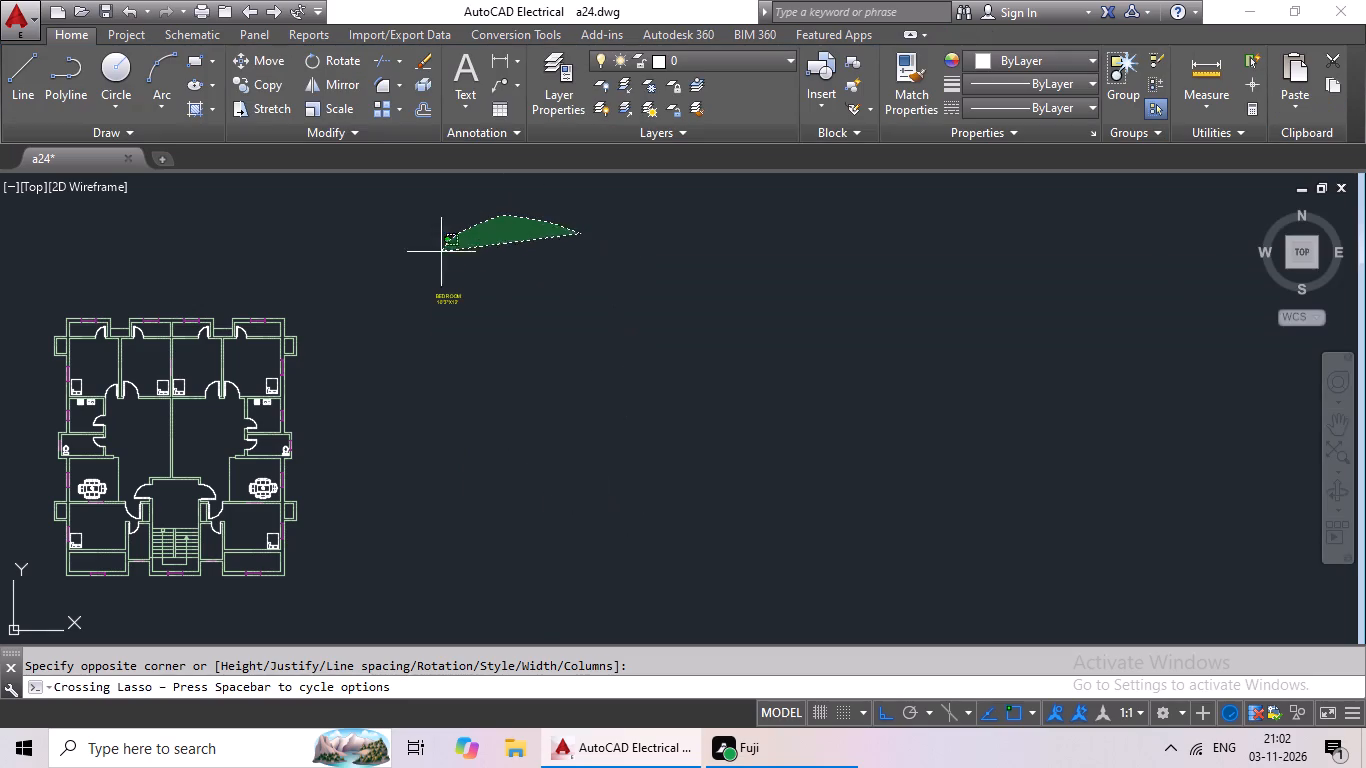
pyautogui.moveTo(436, 260); pyautogui.dragTo(597, 384)
pyautogui.hotkey('ctrl', 'c')
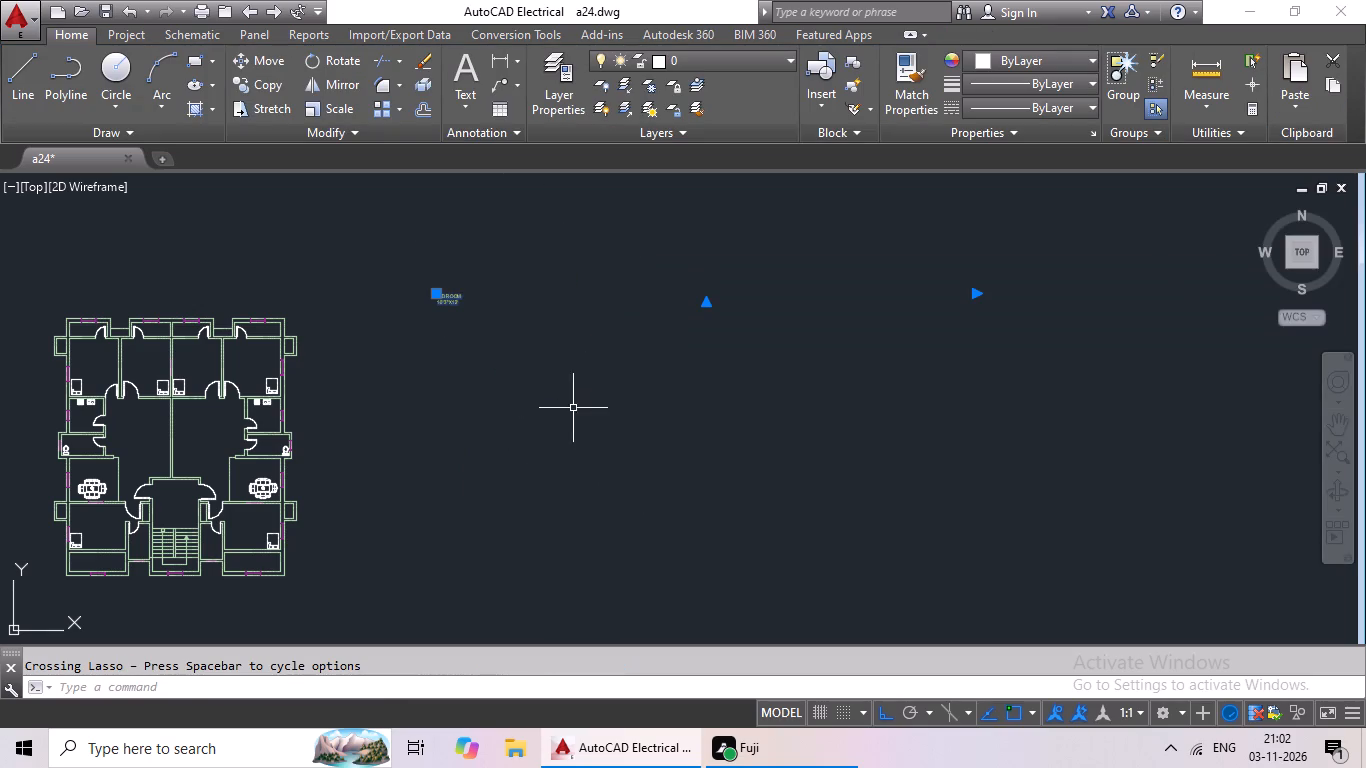
pyautogui.hotkey('ctrl', 'v')
pyautogui.keyDown('ctrl'); pyautogui.scroll(-2, 427, 396); pyautogui.keyUp('ctrl')
pyautogui.moveTo(421, 406); pyautogui.dragTo(599, 415, button='middle')
pyautogui.scroll(4, 476, 388)
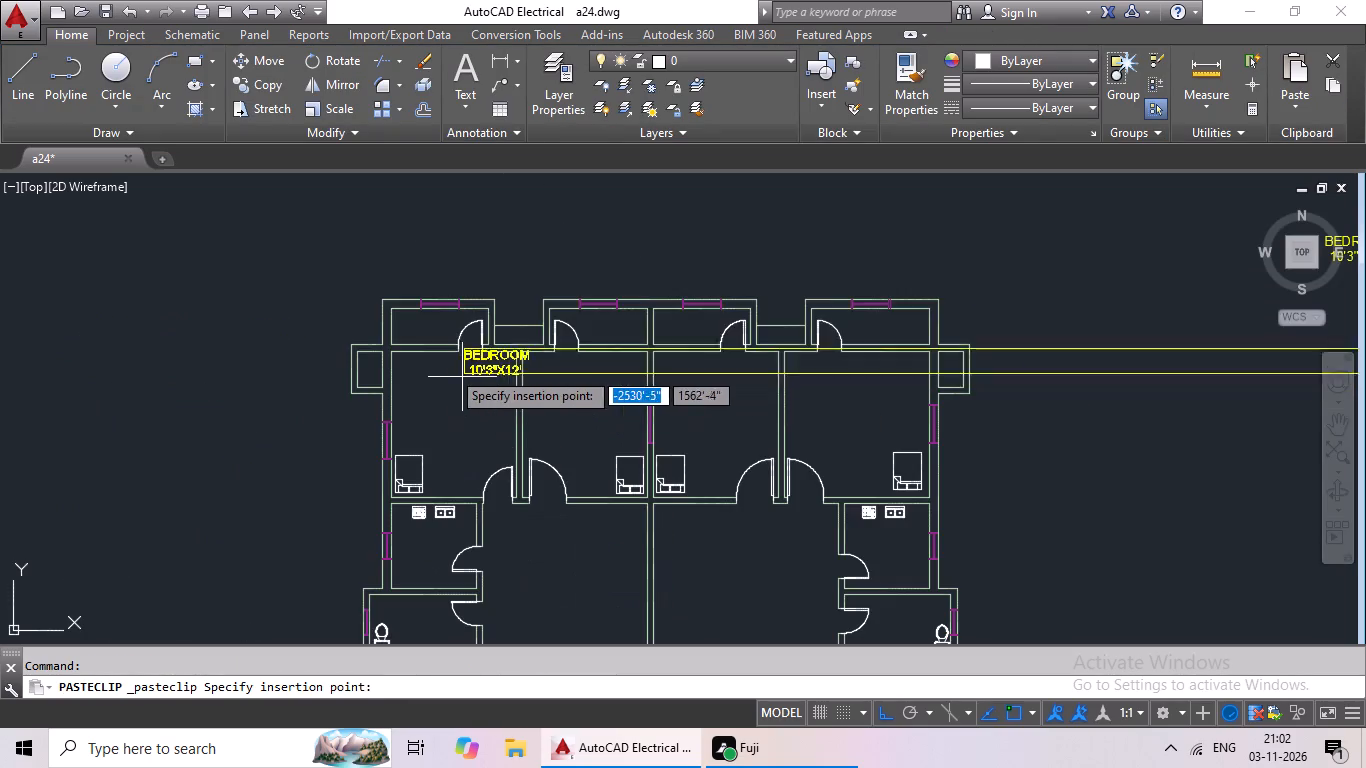
pyautogui.scroll(4, 408, 337)
pyautogui.scroll(-1, 398, 355)
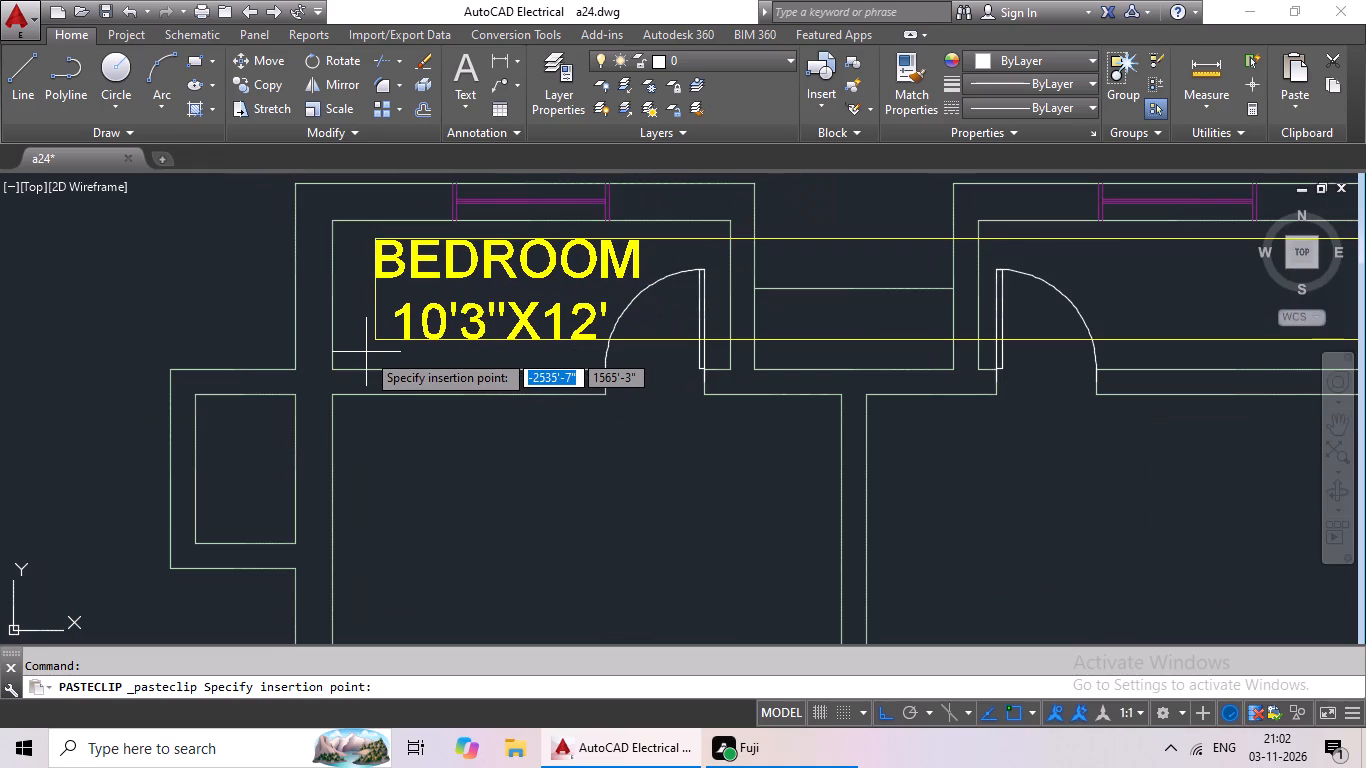
pyautogui.click(355, 352)
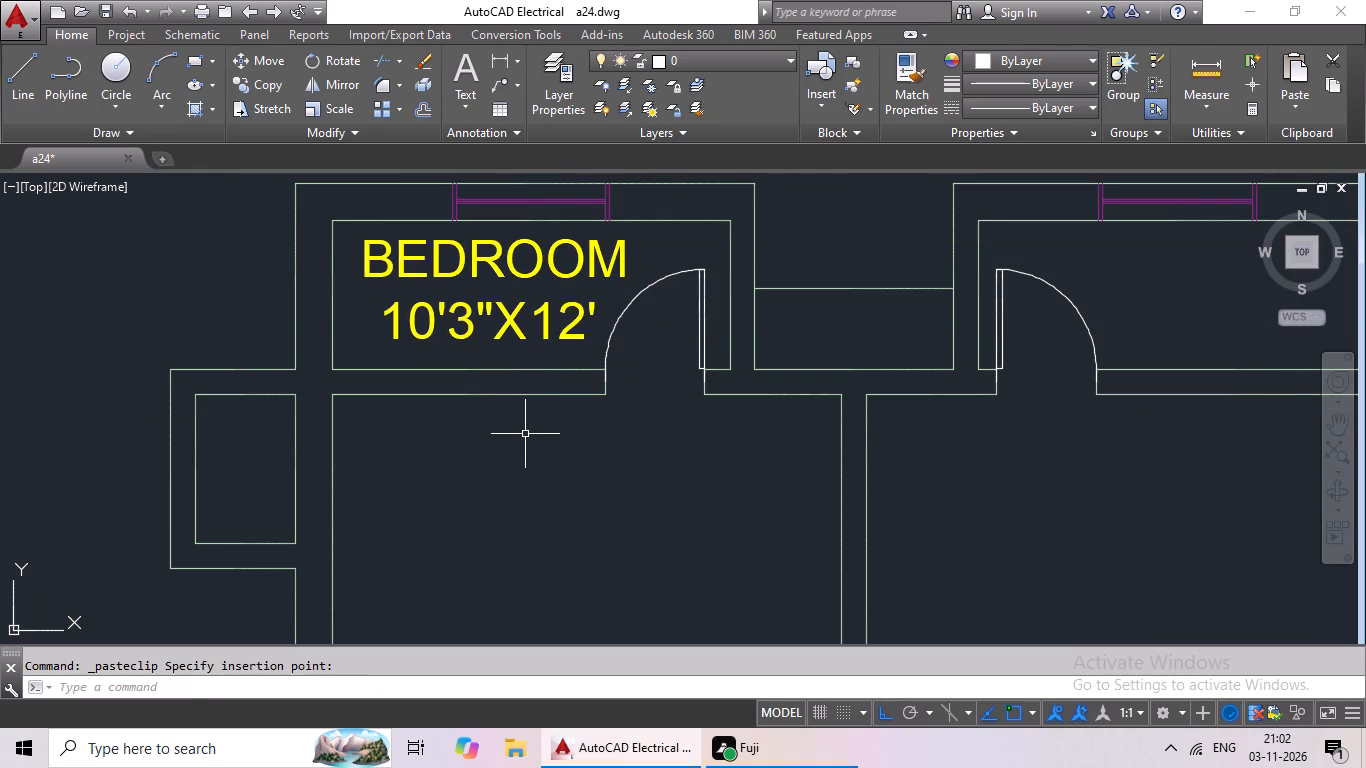
# Paste the BEDROOM label into the westernmost bedroom, above its bed.
pyautogui.hotkey('ctrl', 'v')
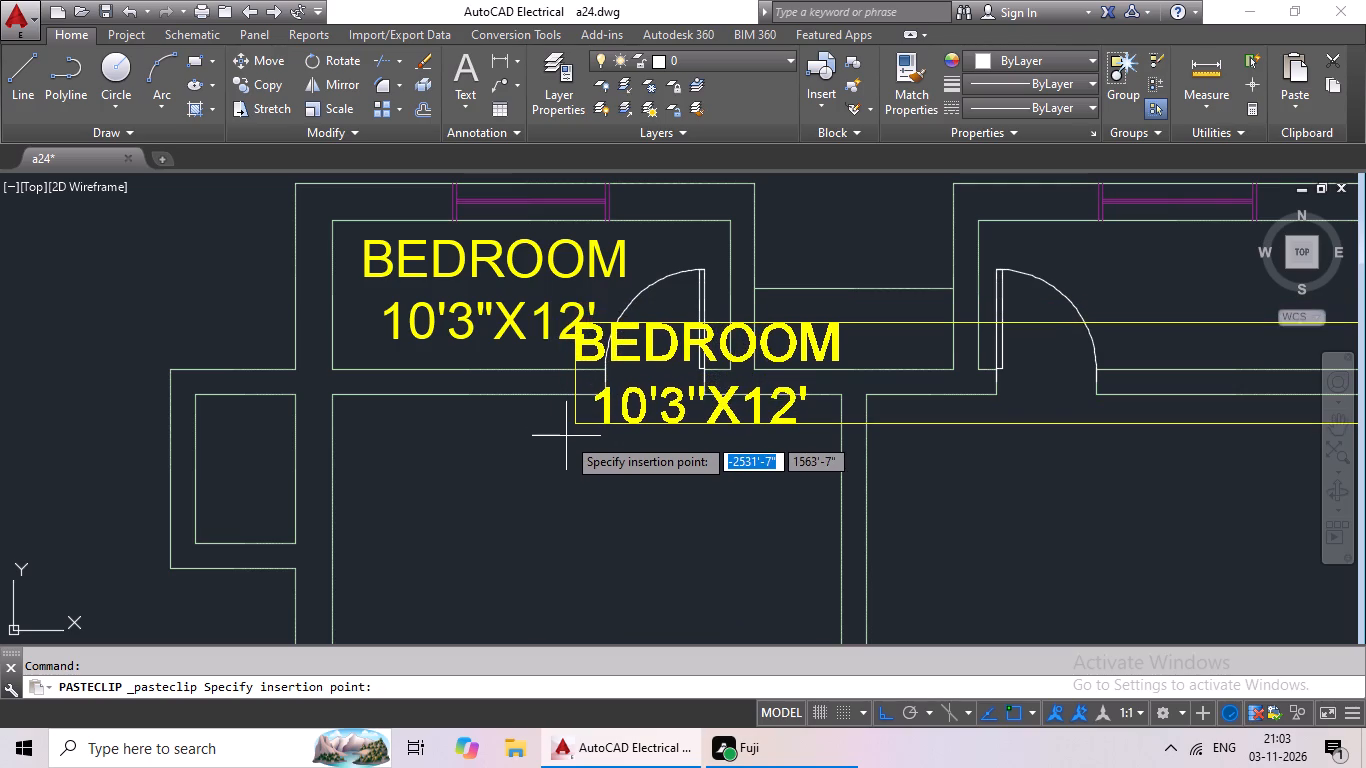
pyautogui.scroll(-1, 531, 456)
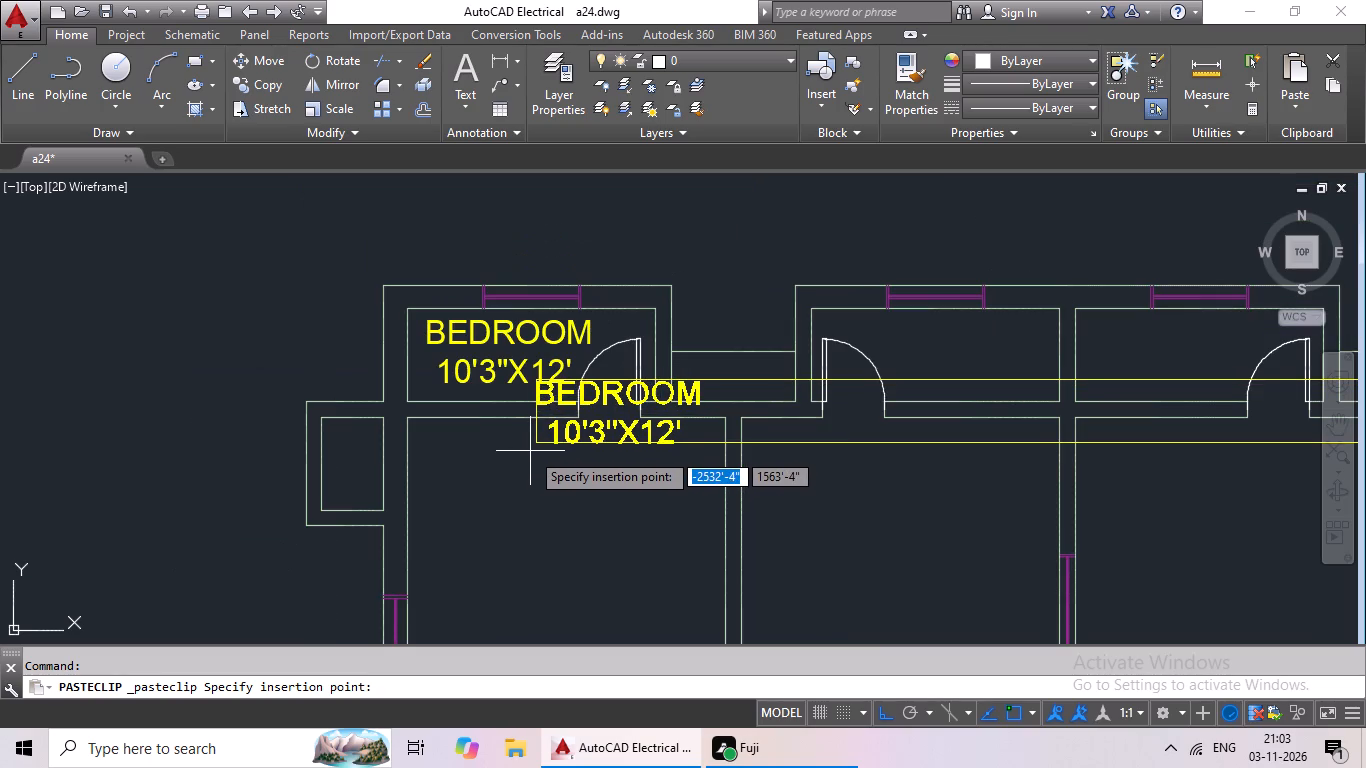
pyautogui.scroll(-2, 514, 458)
pyautogui.moveTo(517, 442); pyautogui.dragTo(490, 319, button='middle')
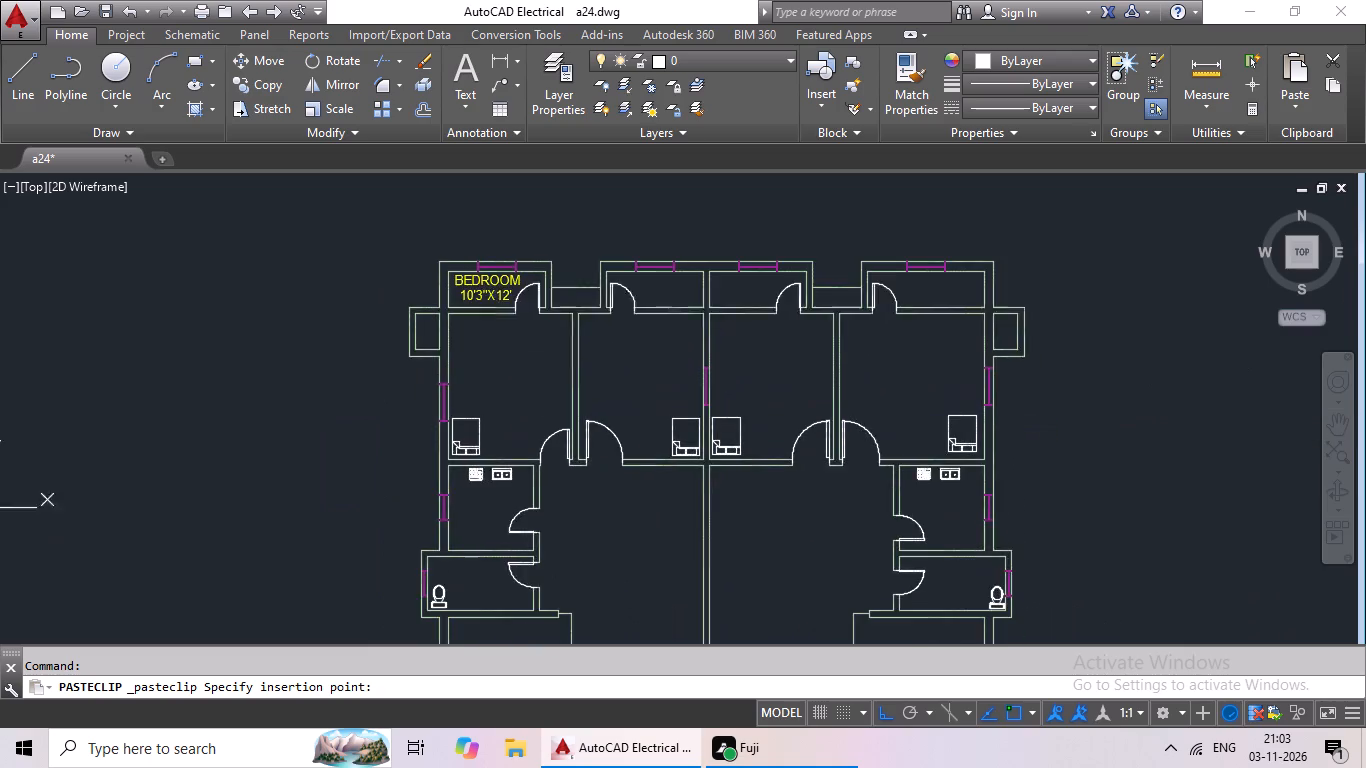
pyautogui.scroll(3, 481, 339)
pyautogui.scroll(-2, 468, 377)
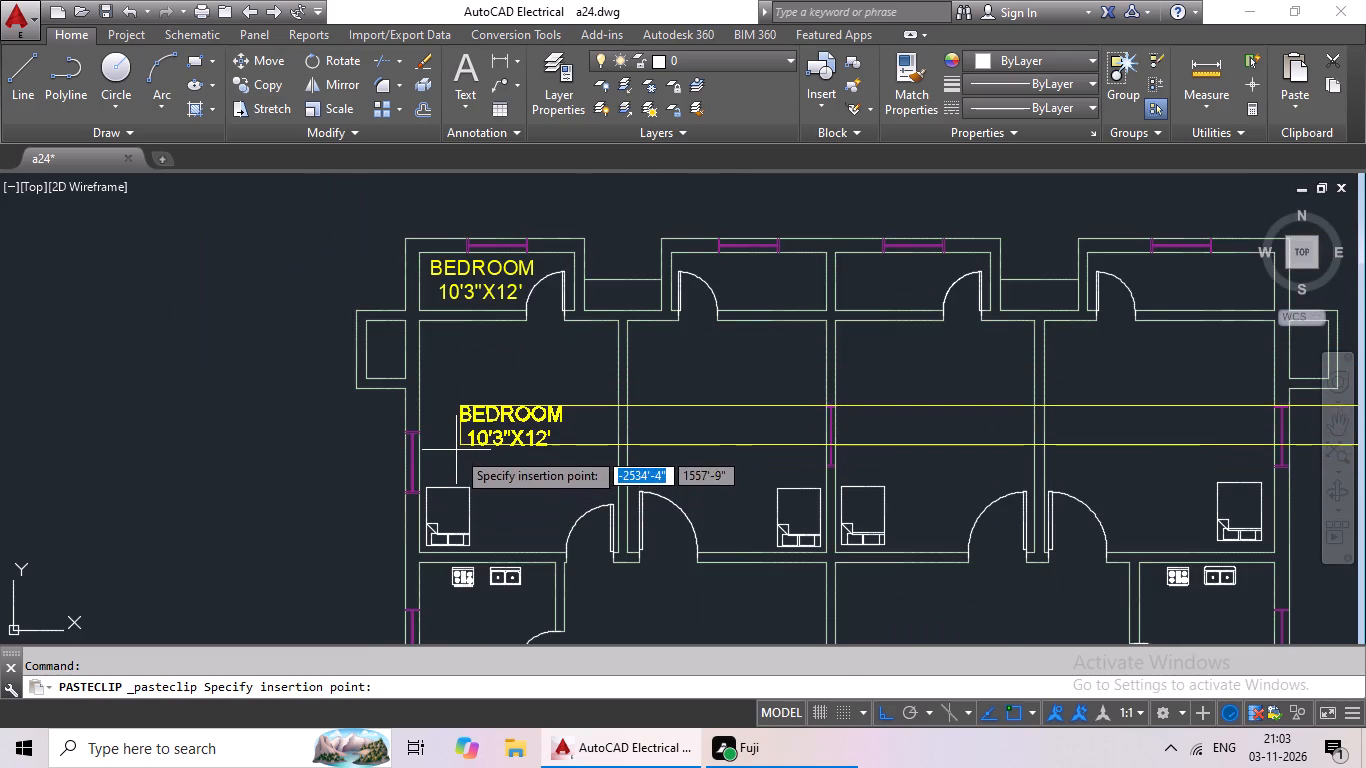
pyautogui.click(456, 450)
# Paste the BEDROOM label into the second bedroom from the west and the narrow room north of it.
pyautogui.hotkey('ctrl', 'c')
pyautogui.hotkey('ctrl', 'v')
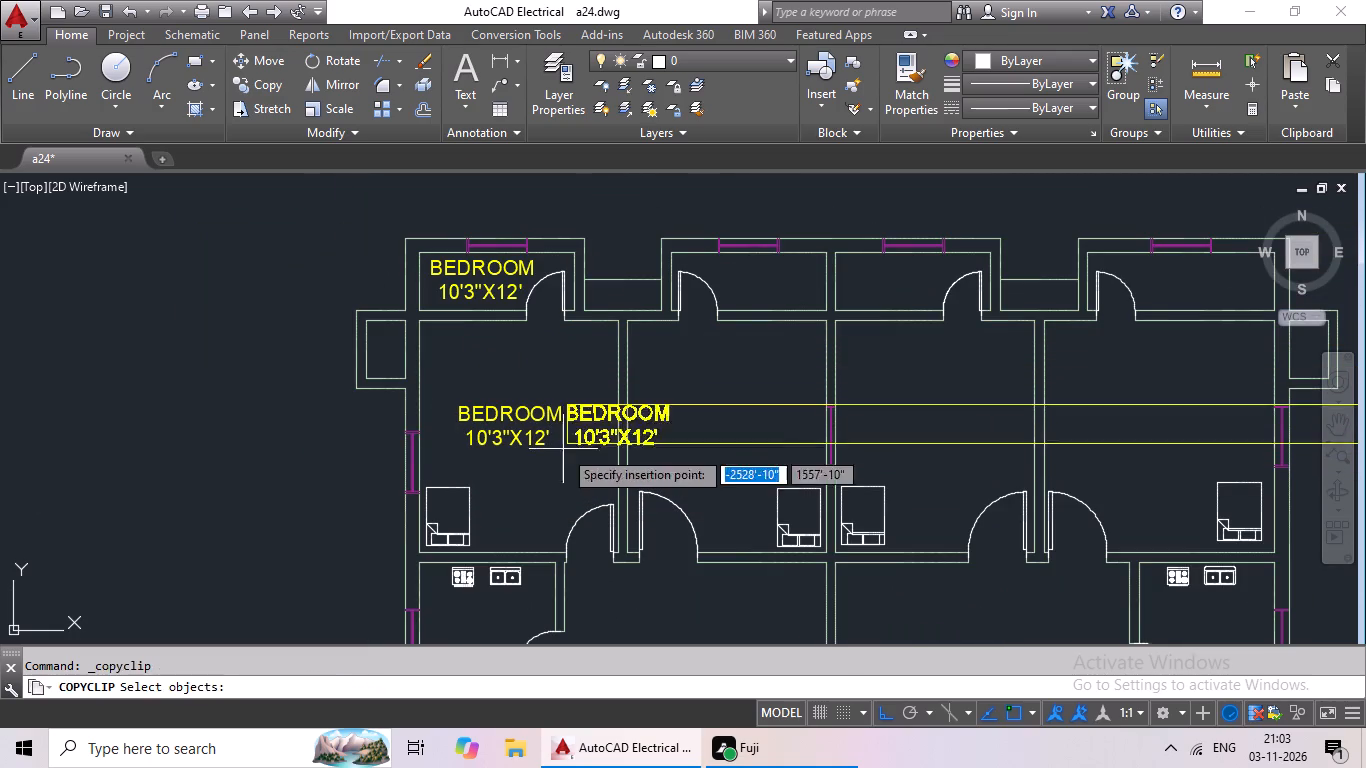
pyautogui.scroll(2, 647, 437)
pyautogui.scroll(-2, 660, 442)
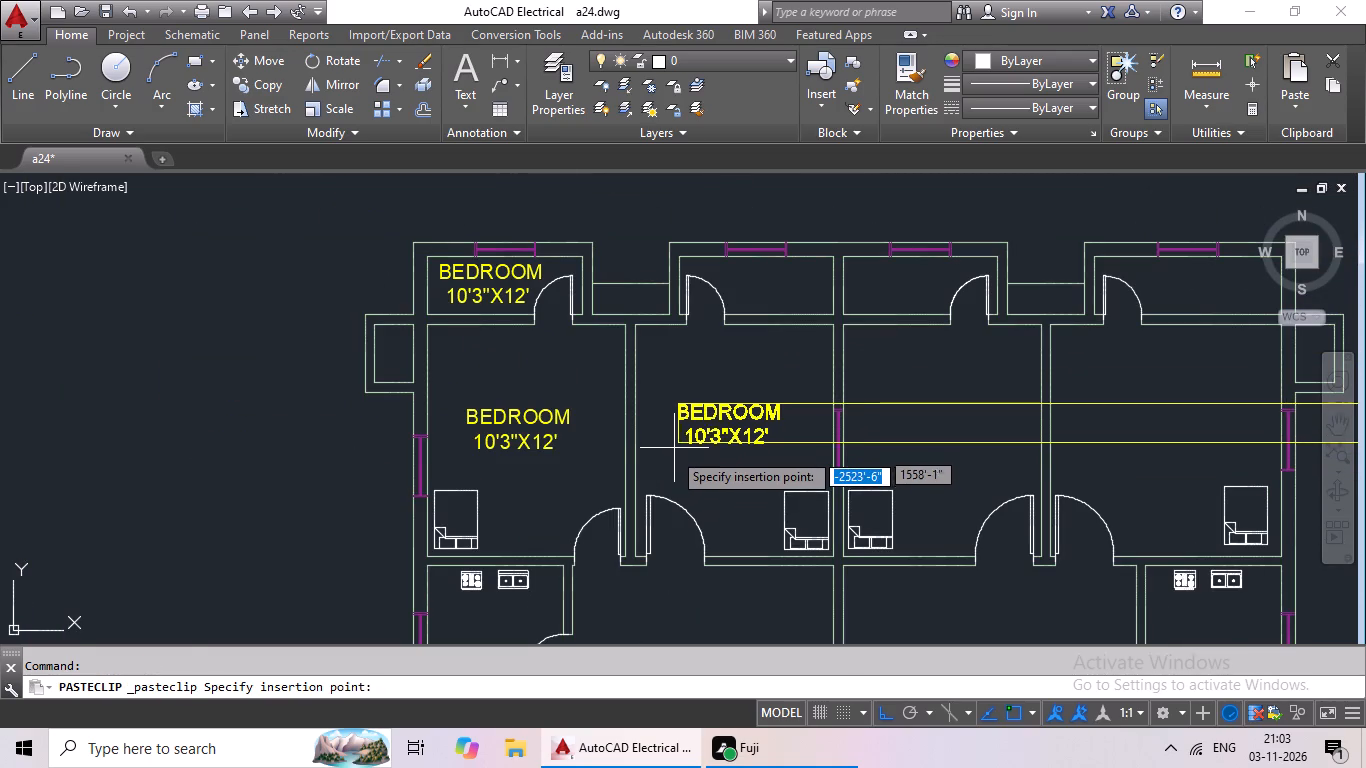
pyautogui.click(672, 451)
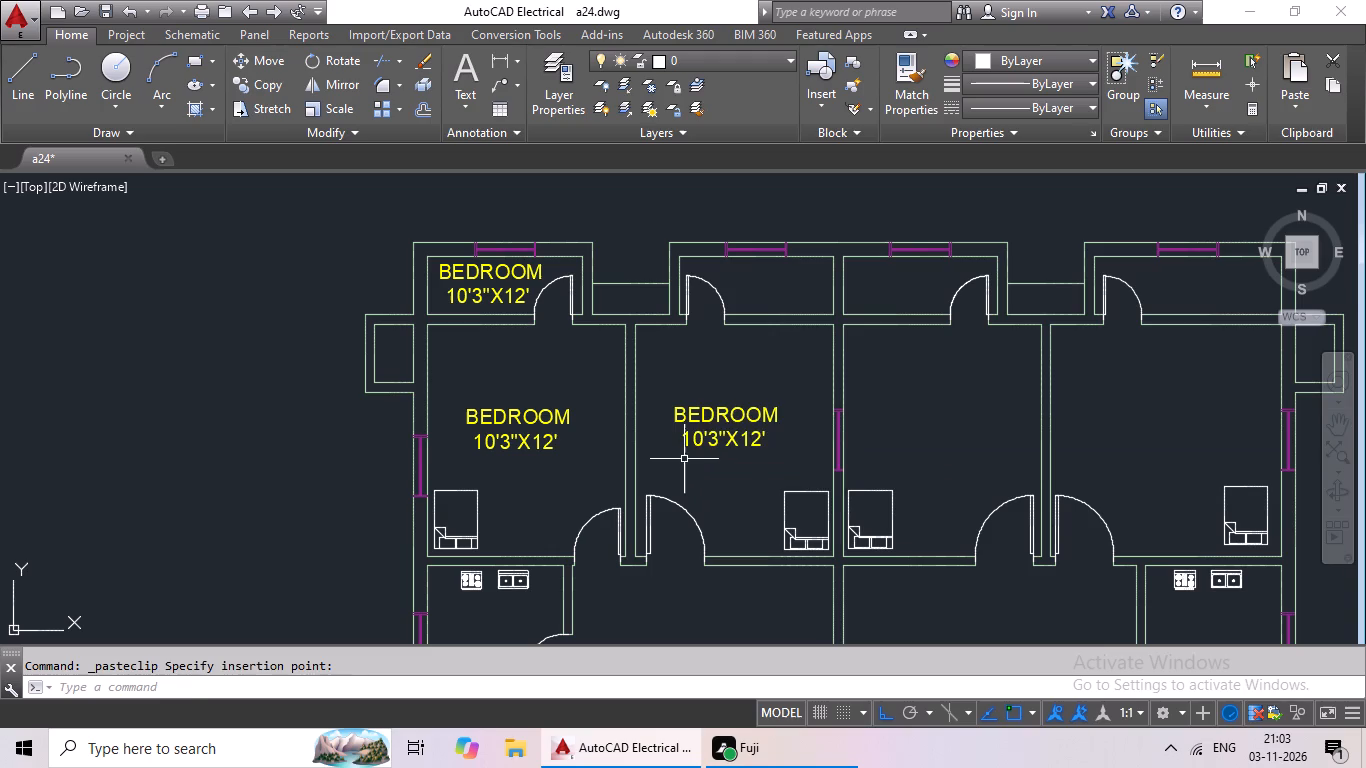
pyautogui.hotkey('ctrl', 'v')
pyautogui.scroll(2, 711, 306)
pyautogui.click(718, 311)
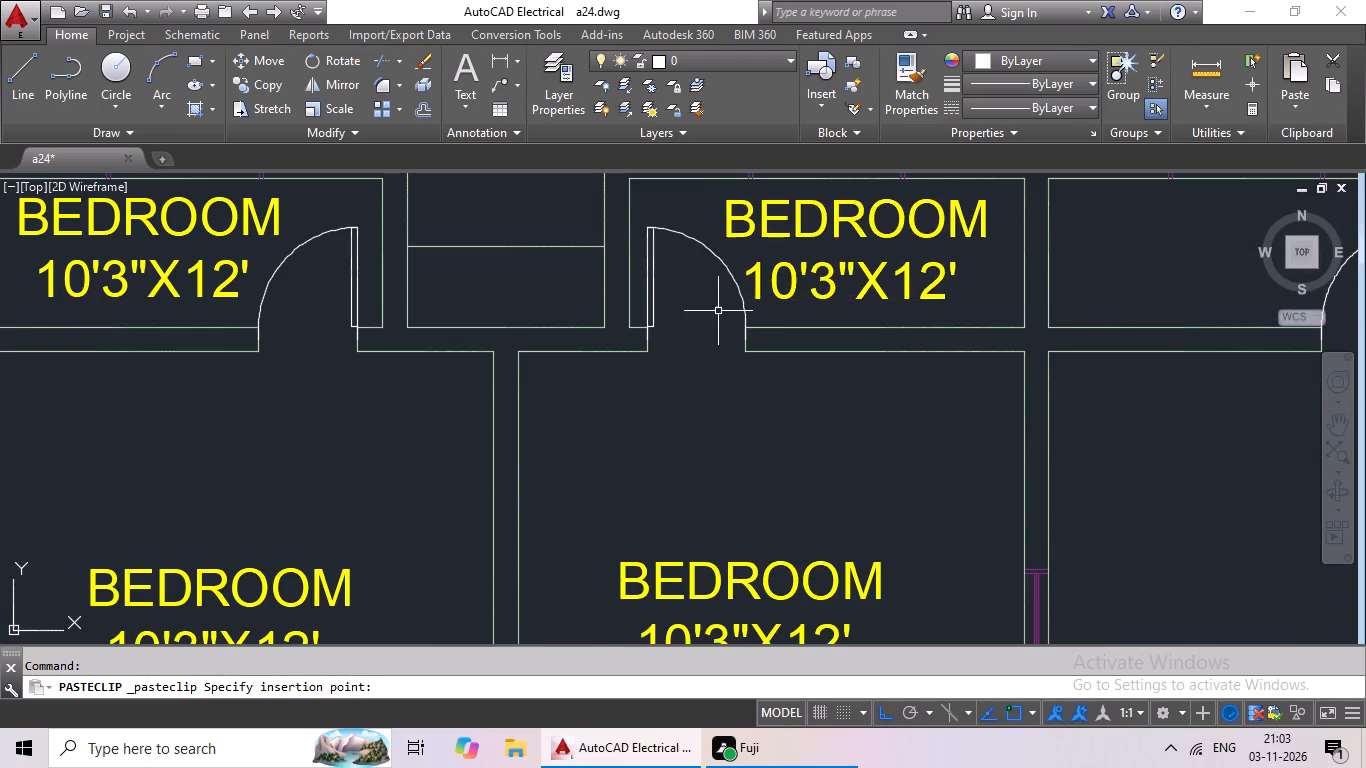
# Paste the BEDROOM label into the third bedroom from the west and the narrow room north of it.
pyautogui.scroll(-2, 782, 360)
pyautogui.moveTo(784, 366); pyautogui.dragTo(406, 282, button='middle')
pyautogui.hotkey('ctrl', 'v')
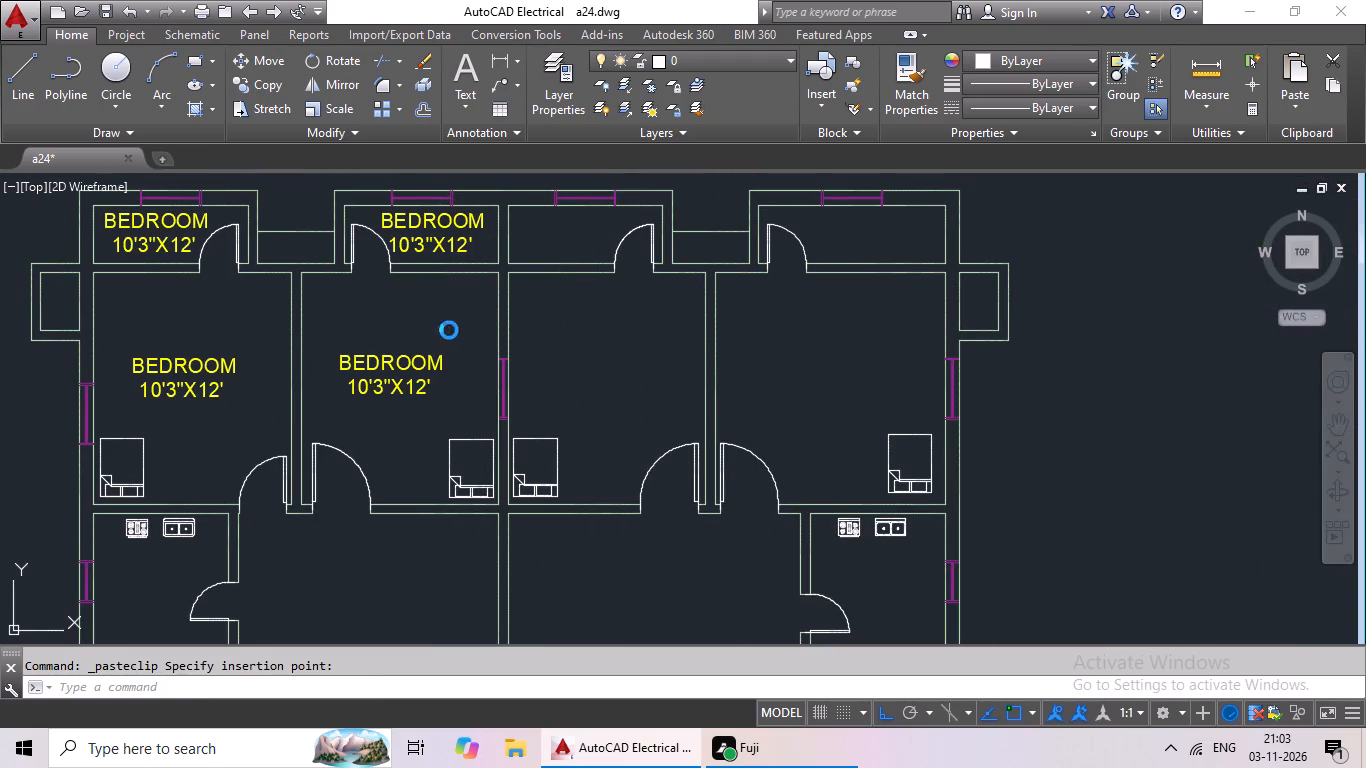
pyautogui.click(540, 396)
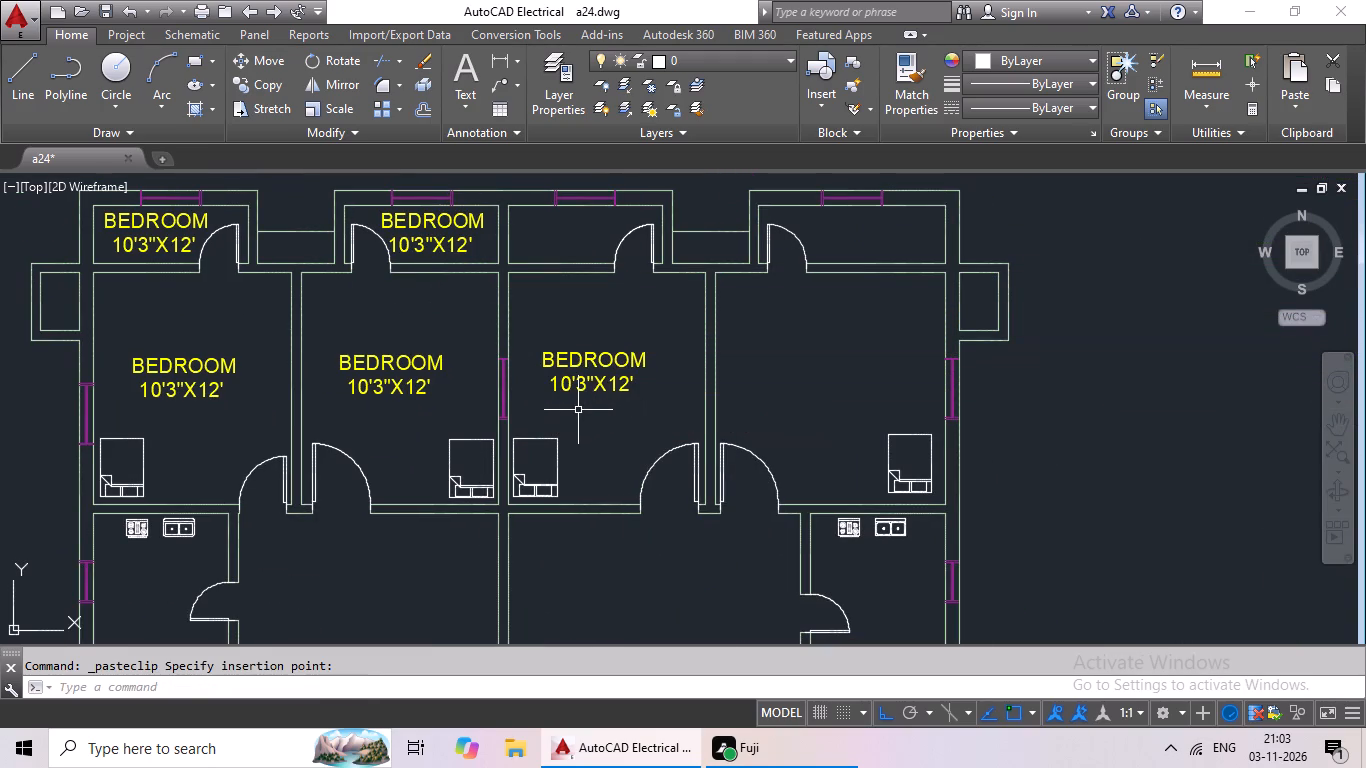
pyautogui.hotkey('ctrl', 'v')
pyautogui.scroll(2, 517, 249)
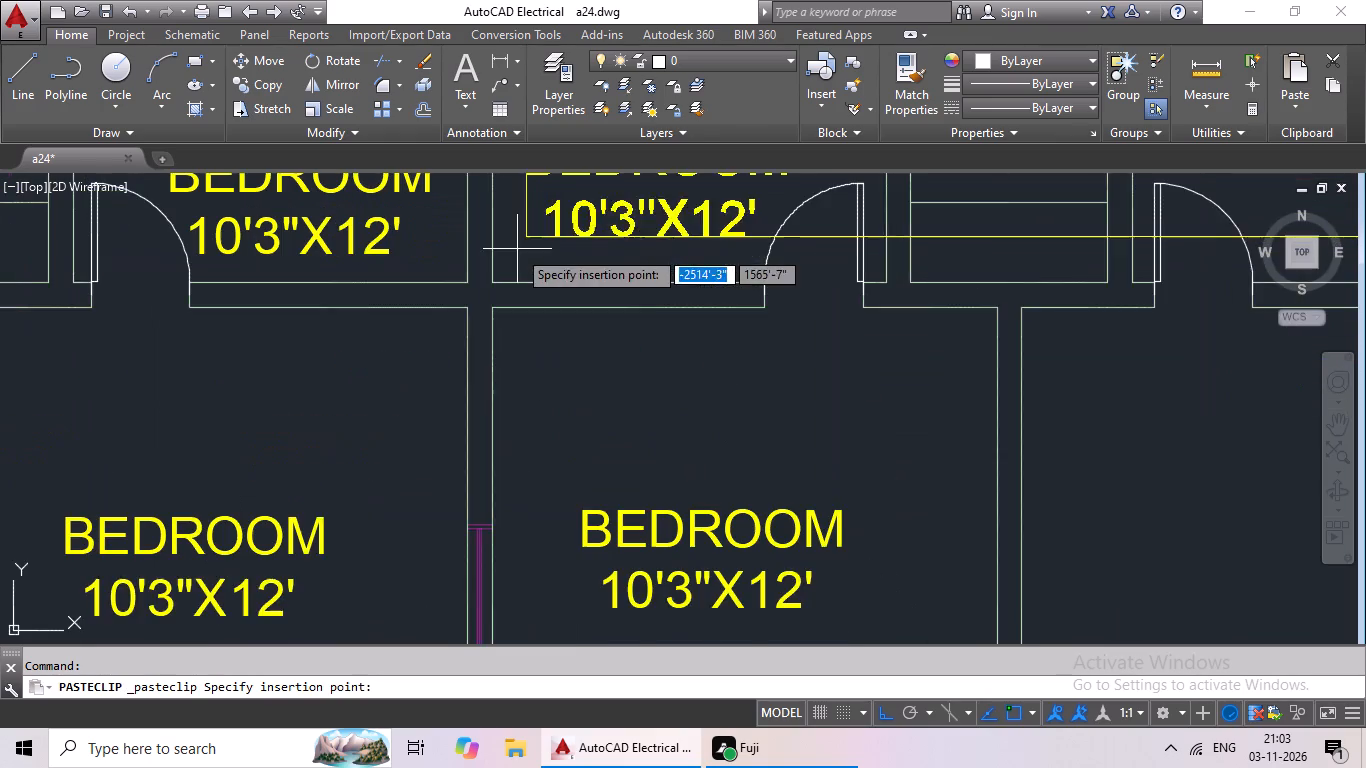
pyautogui.moveTo(517, 249); pyautogui.dragTo(507, 292, button='middle')
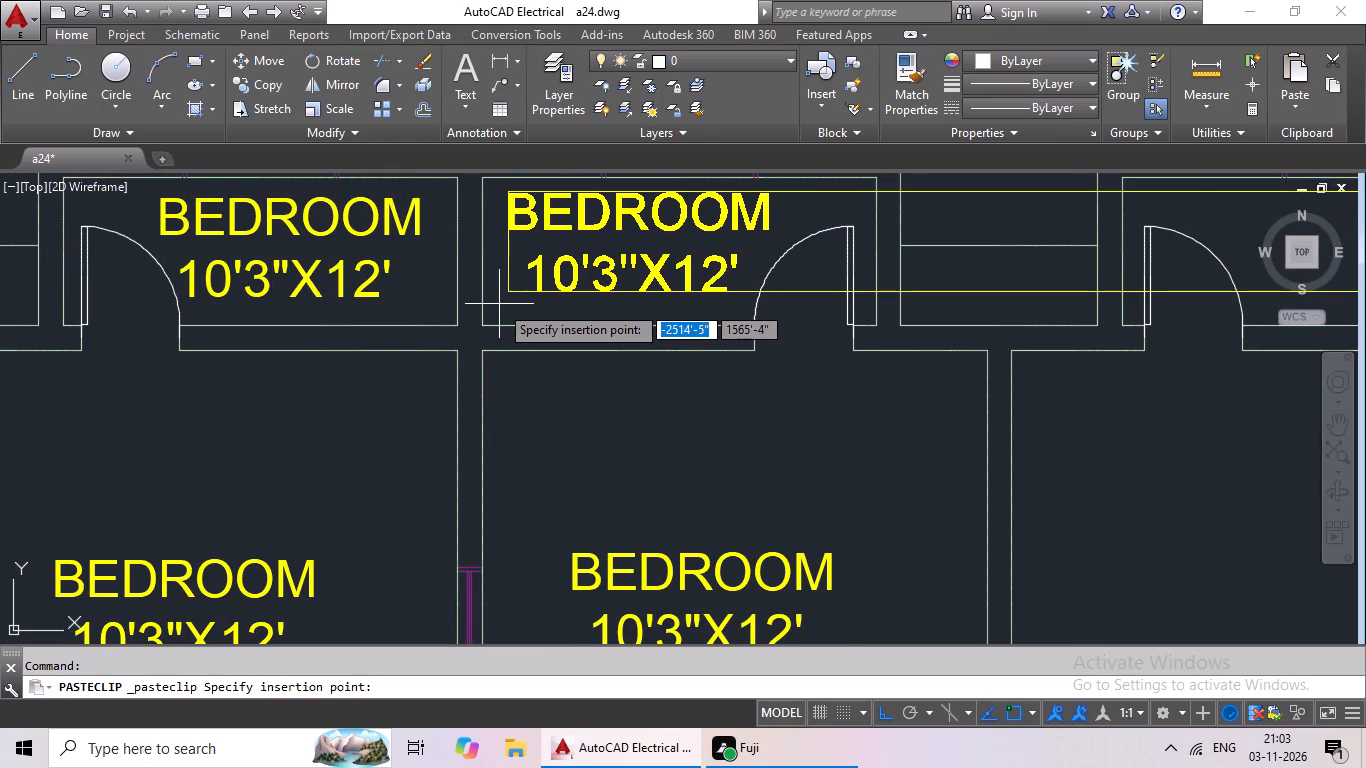
pyautogui.click(499, 304)
# Paste the BEDROOM label into the narrow room at the northeast corner and the easternmost bedroom south of it.
pyautogui.hotkey('ctrl', 'v')
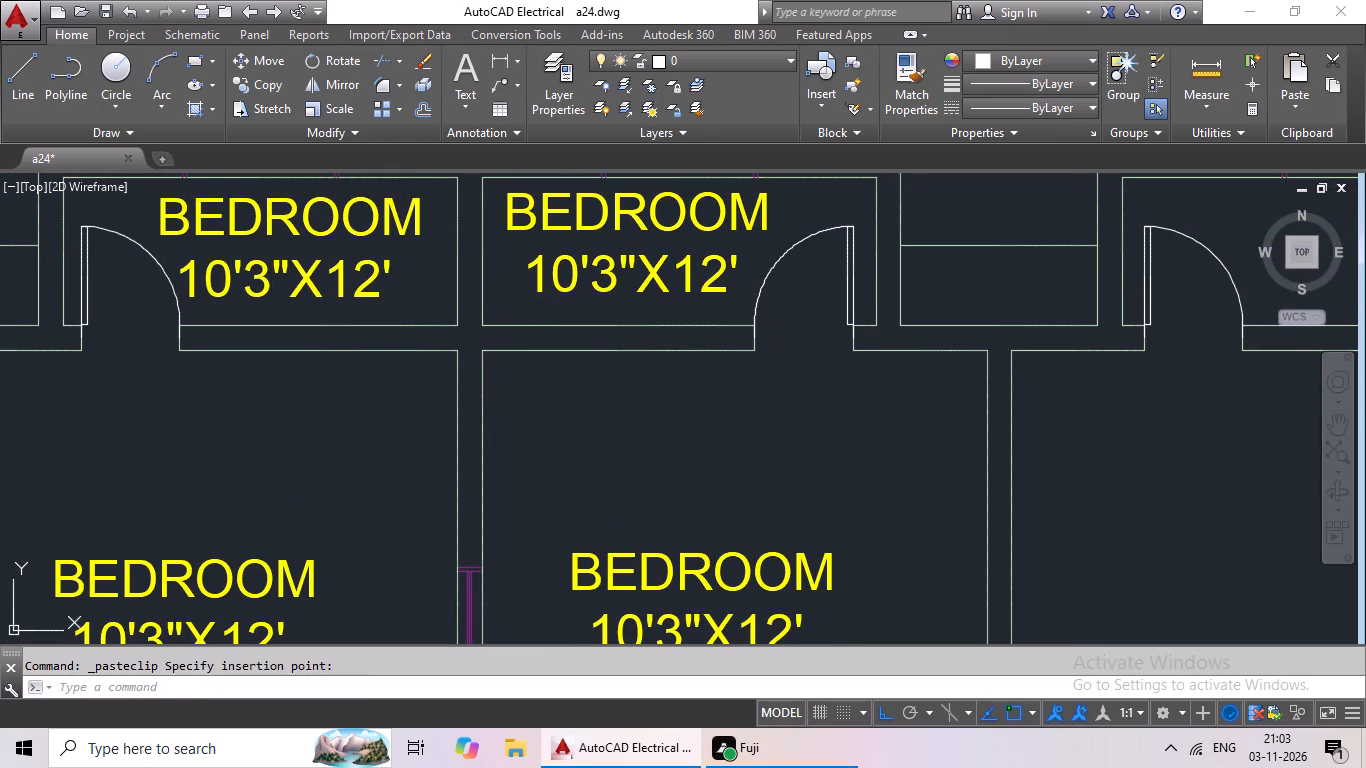
pyautogui.keyDown('ctrl'); pyautogui.scroll(-2, 568, 351); pyautogui.keyUp('ctrl')
pyautogui.moveTo(611, 364); pyautogui.dragTo(255, 254, button='middle')
pyautogui.moveTo(477, 262); pyautogui.dragTo(459, 368, button='middle')
pyautogui.scroll(2, 470, 336)
pyautogui.click(453, 325)
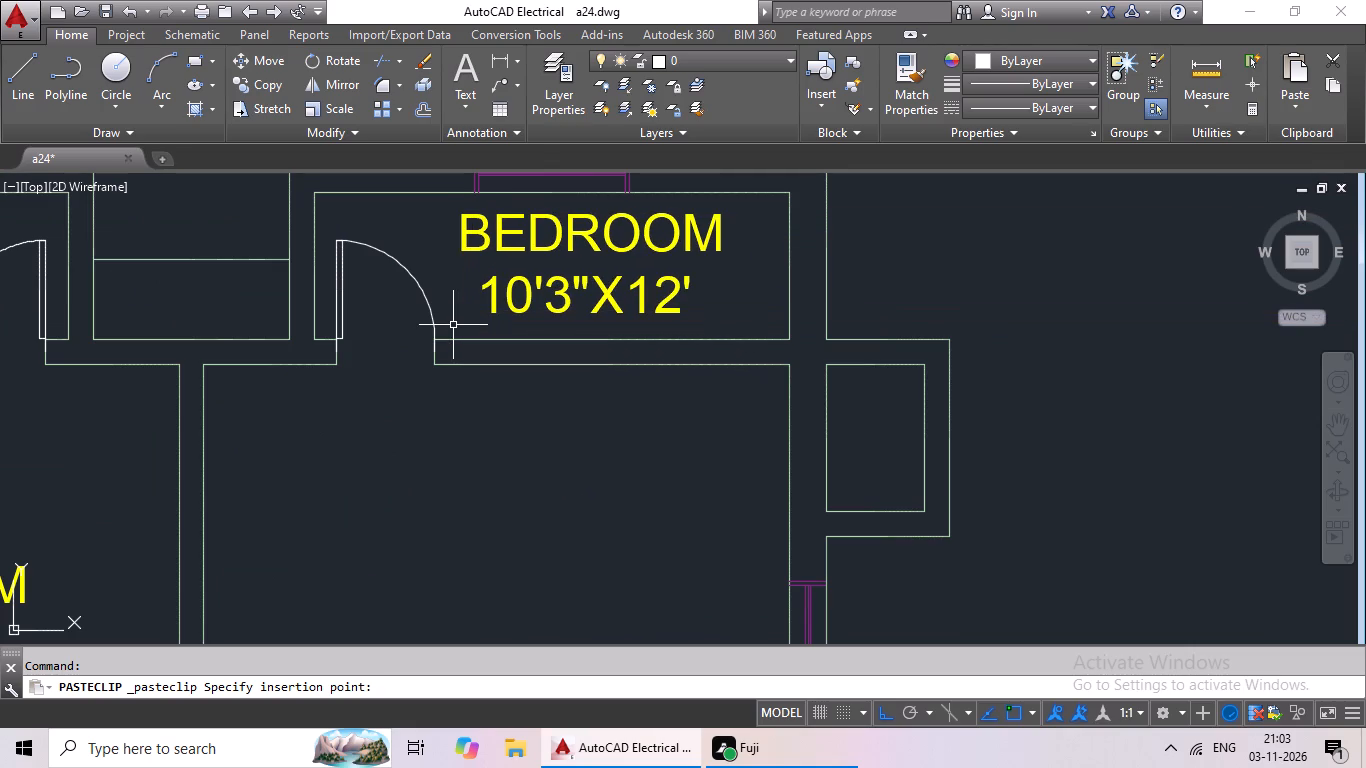
pyautogui.hotkey('ctrl', 'v')
pyautogui.keyDown('ctrl'); pyautogui.scroll(-1, 471, 349); pyautogui.keyUp('ctrl')
pyautogui.moveTo(458, 366); pyautogui.dragTo(458, 365, button='middle')
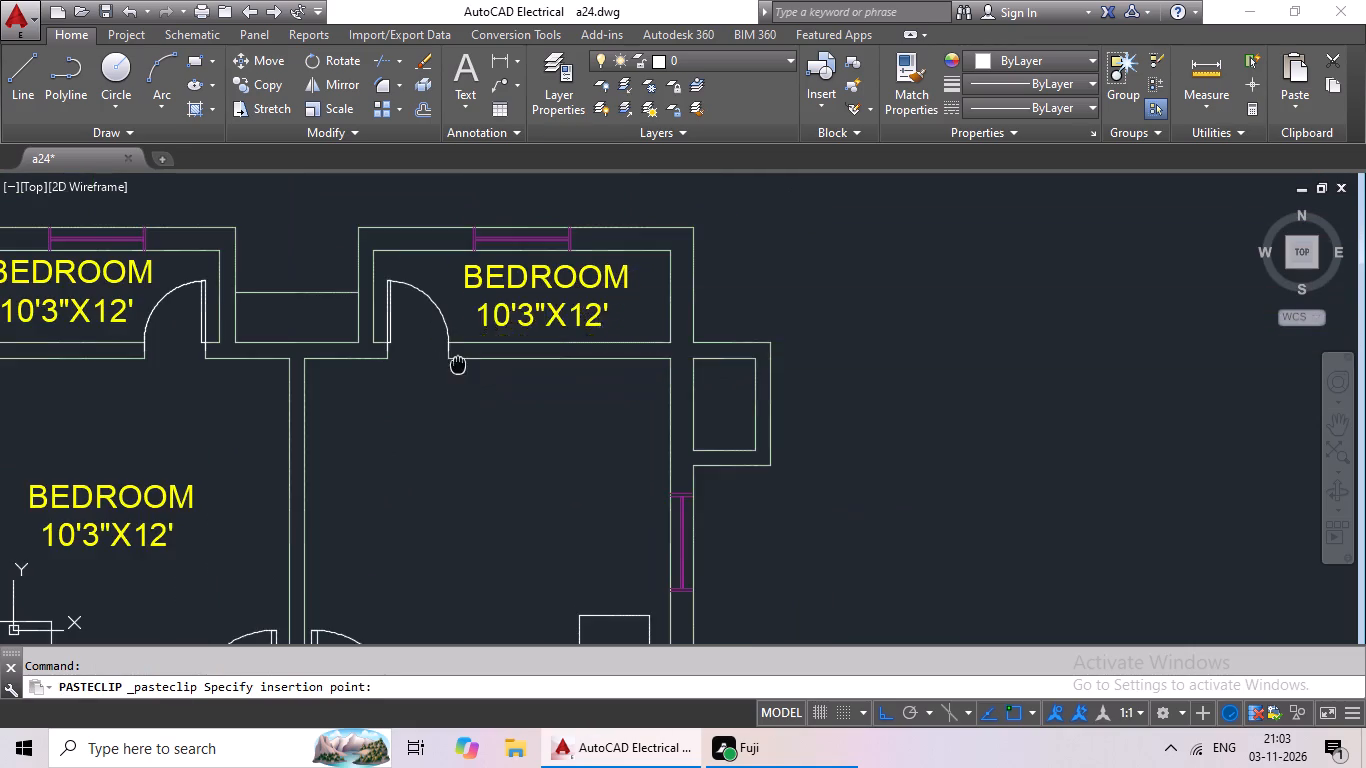
pyautogui.moveTo(458, 365); pyautogui.dragTo(487, 278, button='middle')
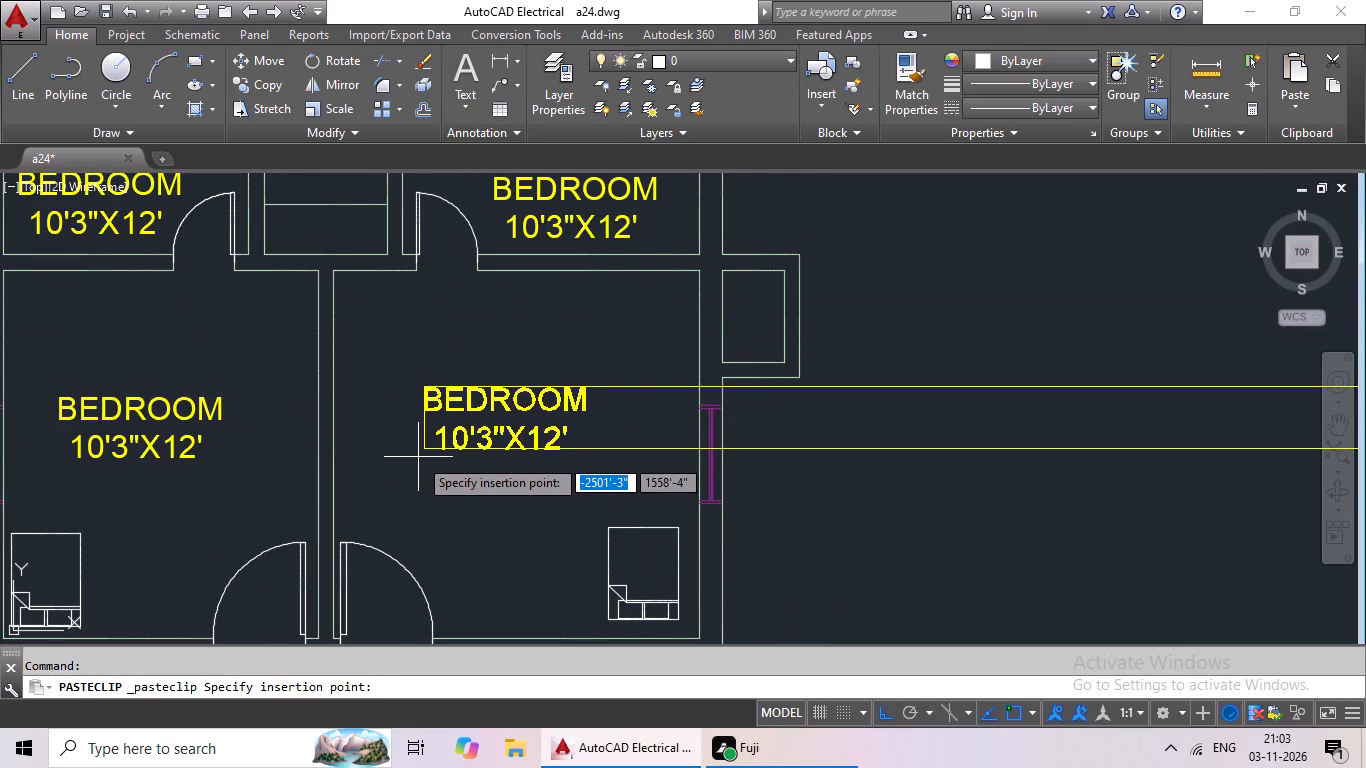
pyautogui.click(418, 457)
# Paste the BEDROOM label into the western apartment's kitchen and into its toilet room directly south.
pyautogui.scroll(-1, 500, 479)
pyautogui.moveTo(499, 479); pyautogui.dragTo(549, 382, button='middle')
pyautogui.moveTo(541, 386); pyautogui.dragTo(621, 301, button='middle')
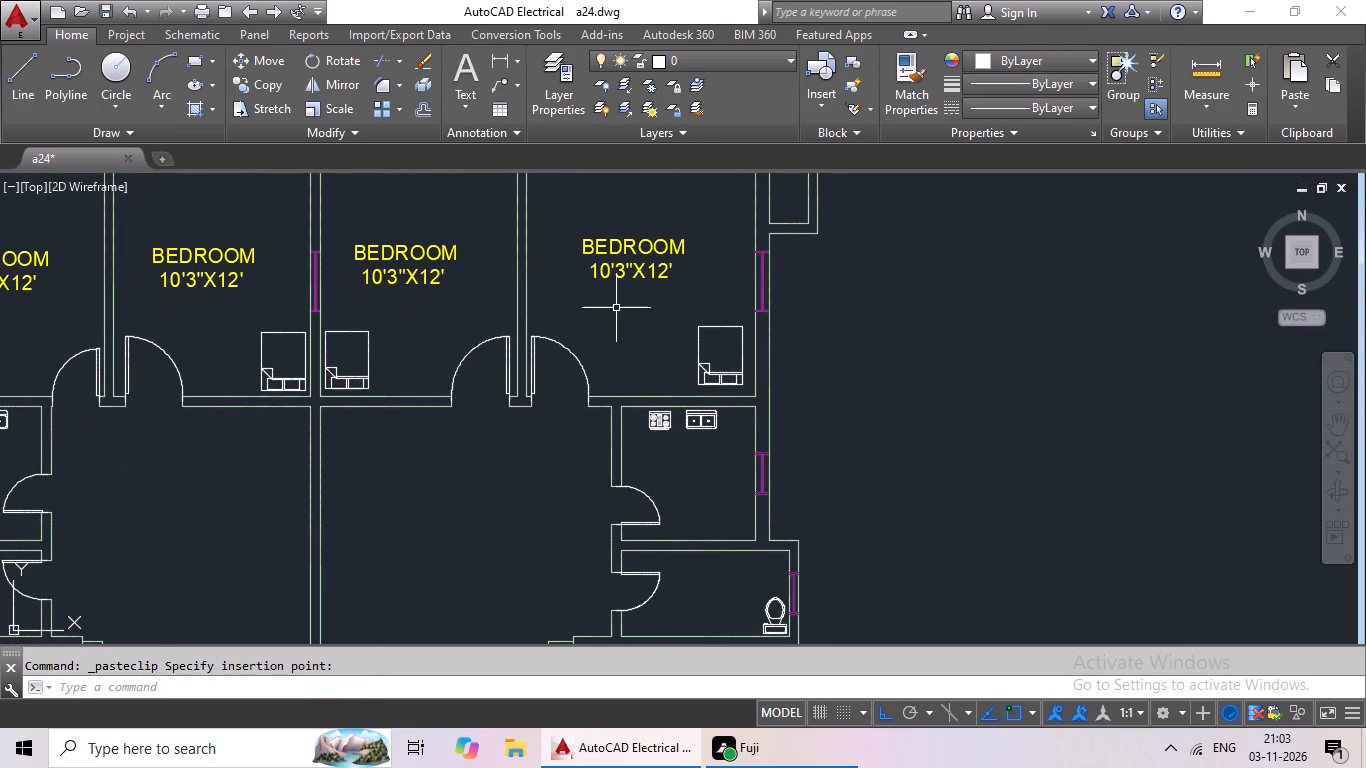
pyautogui.hotkey('ctrl', 'v')
pyautogui.keyDown('ctrl'); pyautogui.scroll(-2, 553, 328); pyautogui.keyUp('ctrl')
pyautogui.moveTo(427, 339); pyautogui.dragTo(541, 310, button='middle')
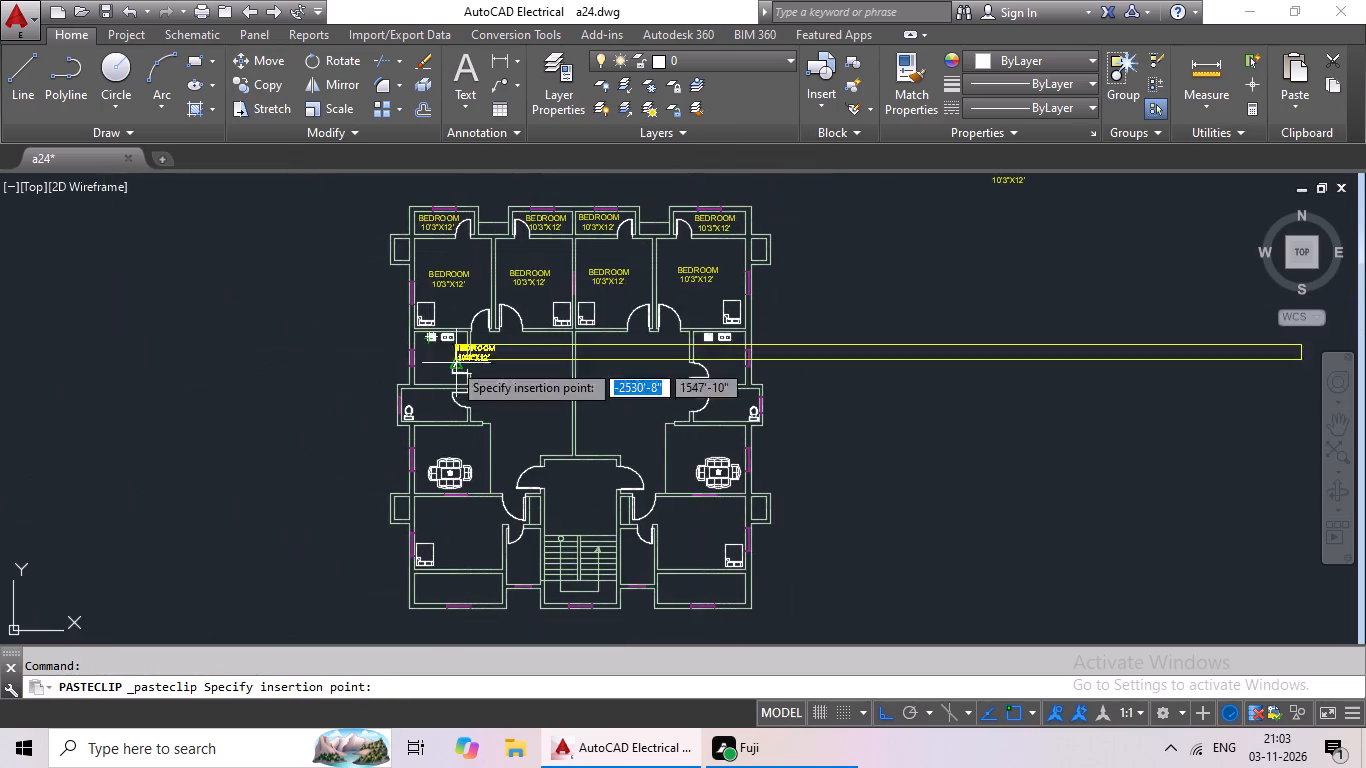
pyautogui.scroll(5, 416, 363)
pyautogui.scroll(-2, 414, 382)
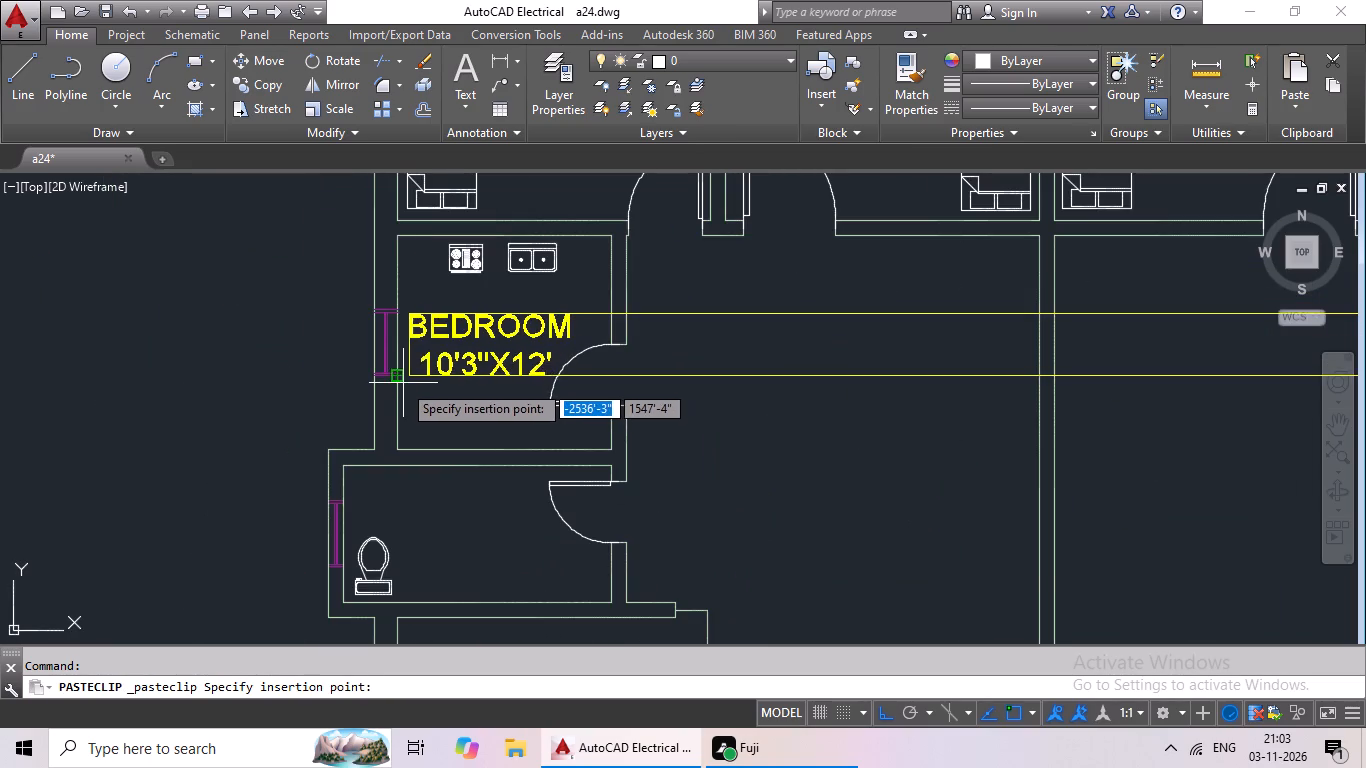
pyautogui.click(408, 376)
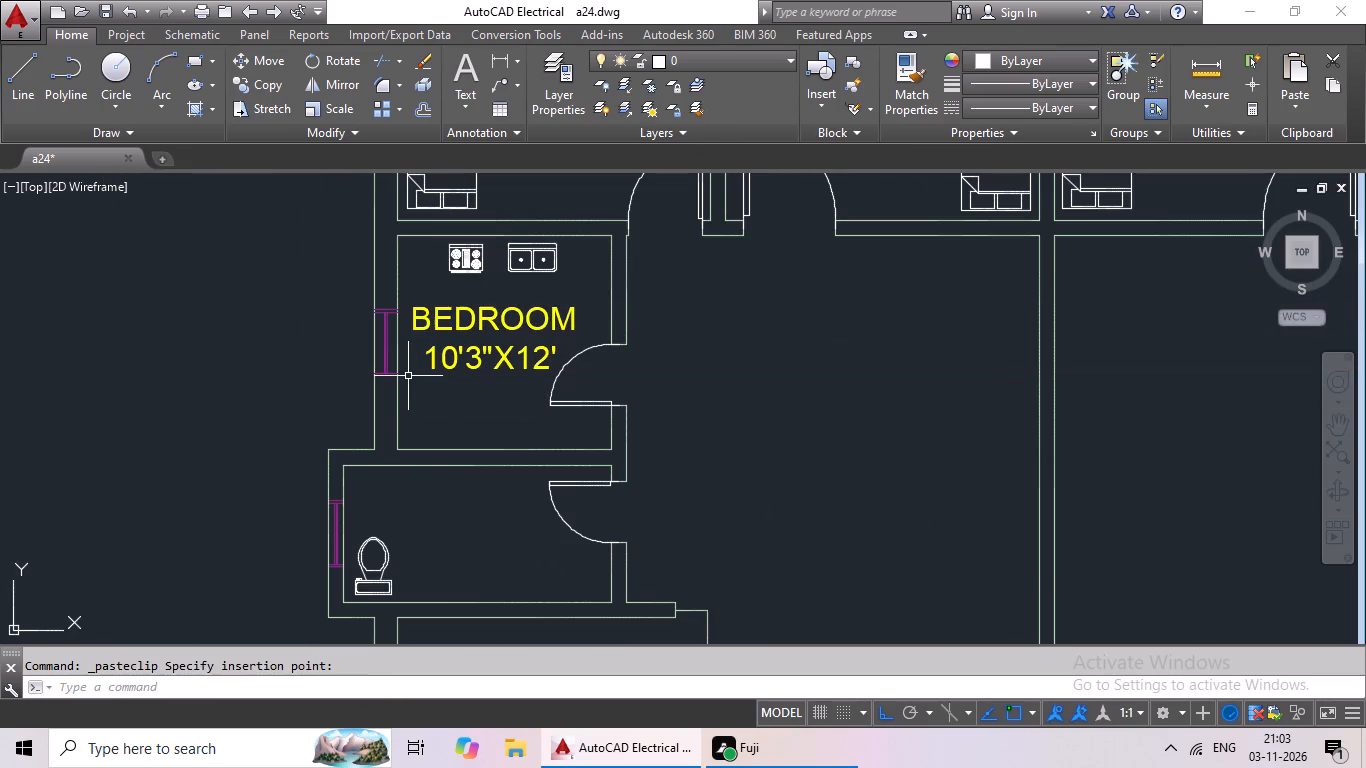
pyautogui.hotkey('ctrl', 'v')
pyautogui.moveTo(445, 403); pyautogui.dragTo(486, 291, button='middle')
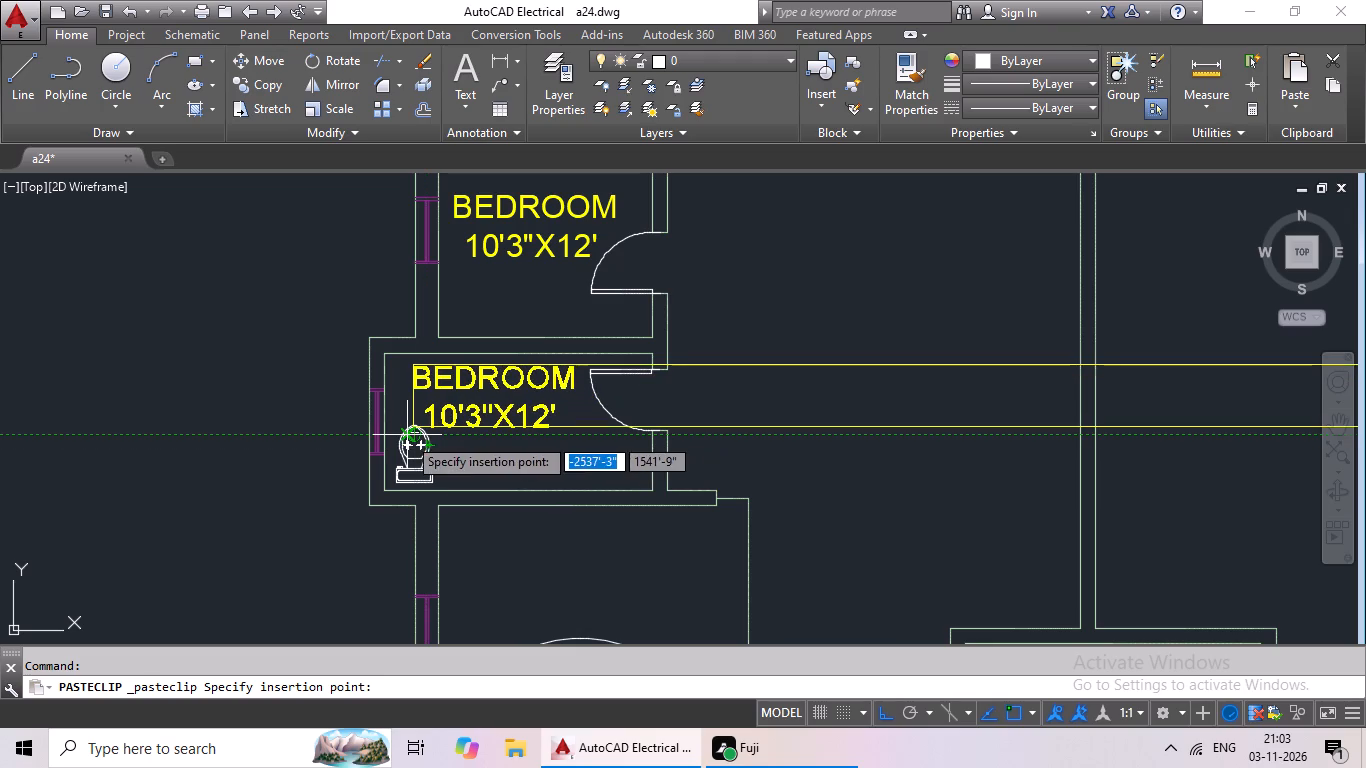
pyautogui.click(406, 436)
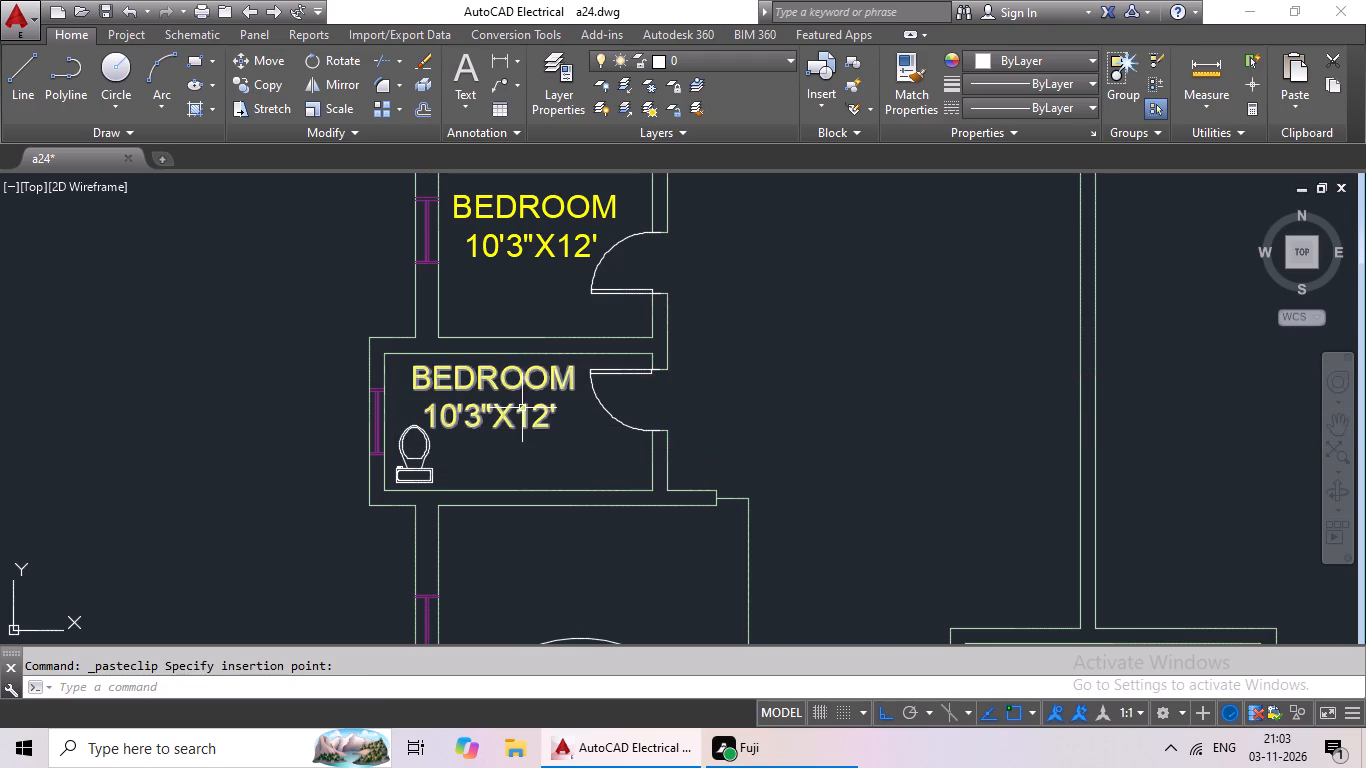
# Paste the BEDROOM label into the western apartment's dining room, just north of the table set.
pyautogui.hotkey('ctrl', 'v')
pyautogui.keyDown('ctrl'); pyautogui.scroll(-2, 570, 403); pyautogui.keyUp('ctrl')
pyautogui.moveTo(571, 405); pyautogui.dragTo(571, 379, button='middle')
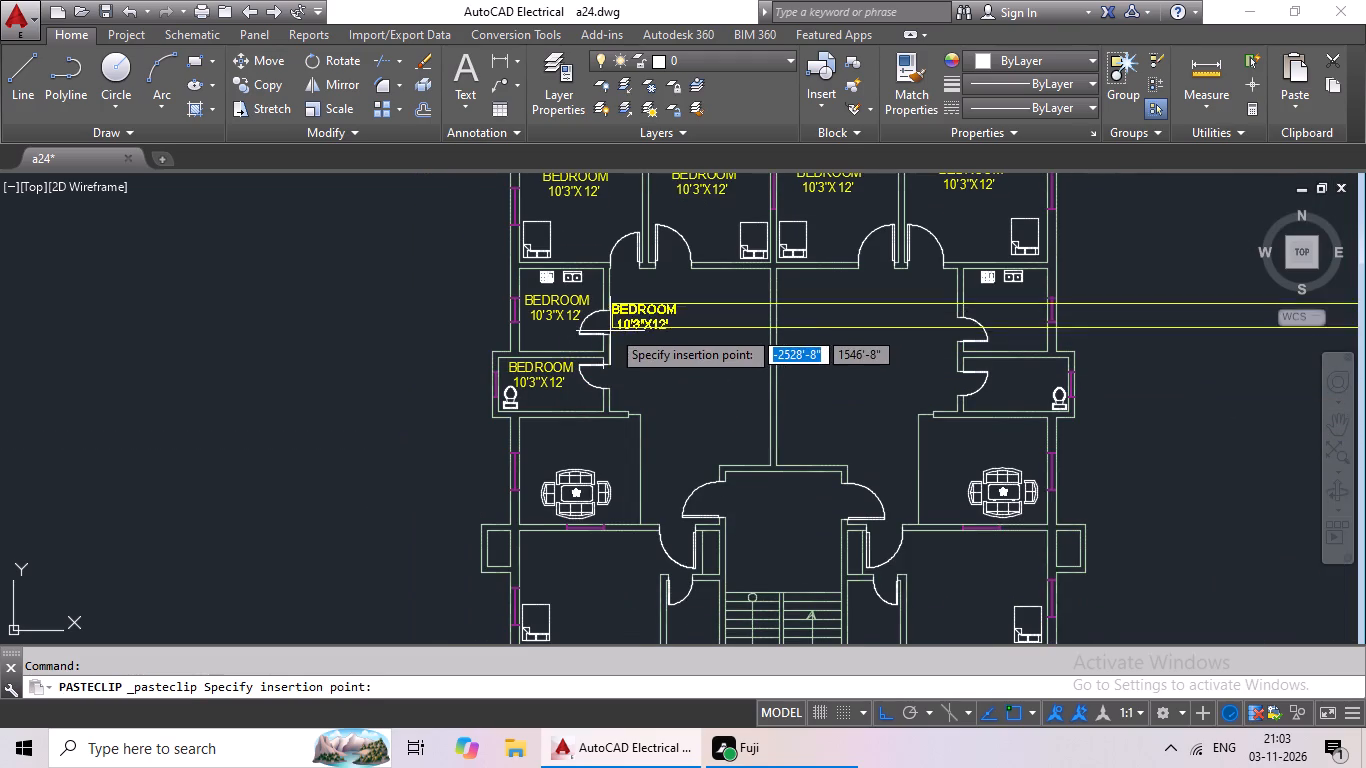
pyautogui.moveTo(647, 325); pyautogui.dragTo(489, 326, button='middle')
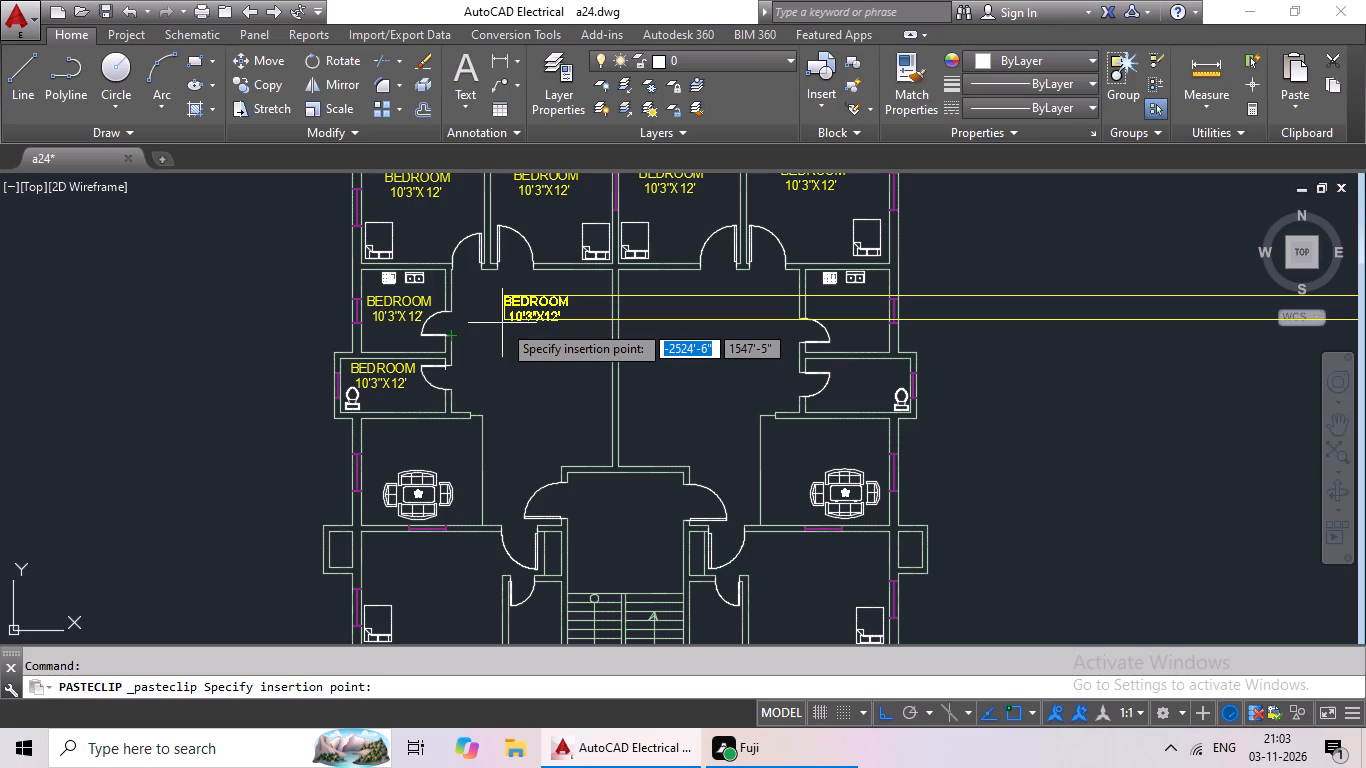
pyautogui.moveTo(491, 354); pyautogui.dragTo(550, 264, button='middle')
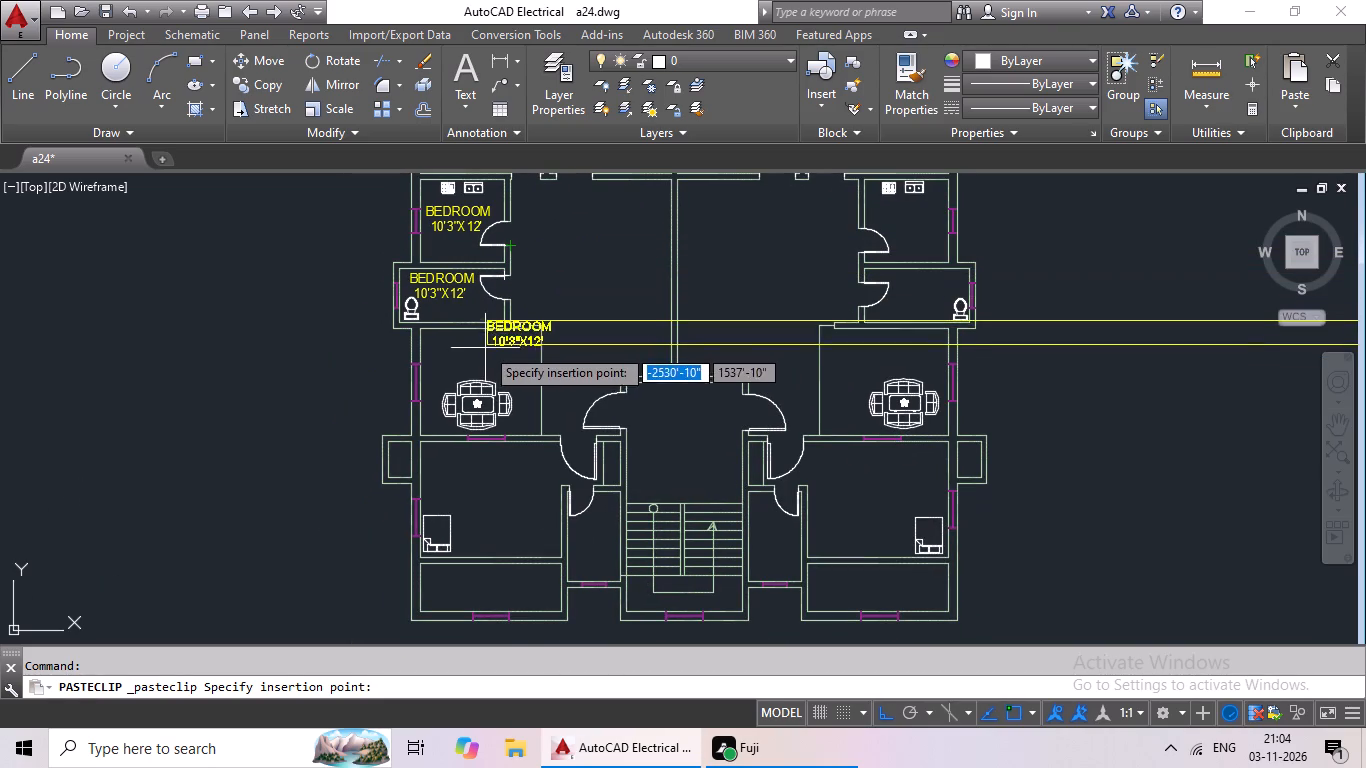
pyautogui.scroll(3, 414, 376)
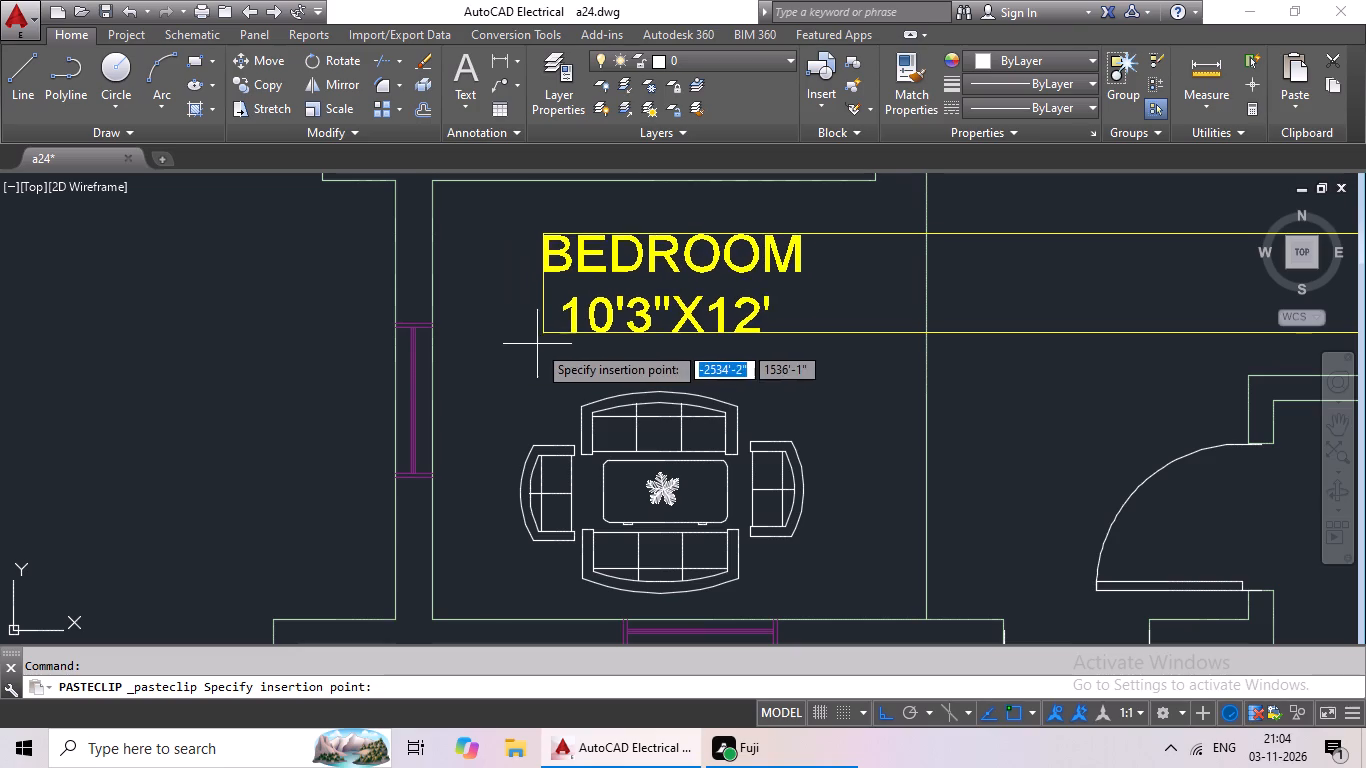
pyautogui.click(524, 345)
# Paste the BEDROOM label into the eastern apartment's kitchen and into its toilet room directly south.
pyautogui.hotkey('ctrl', 'v')
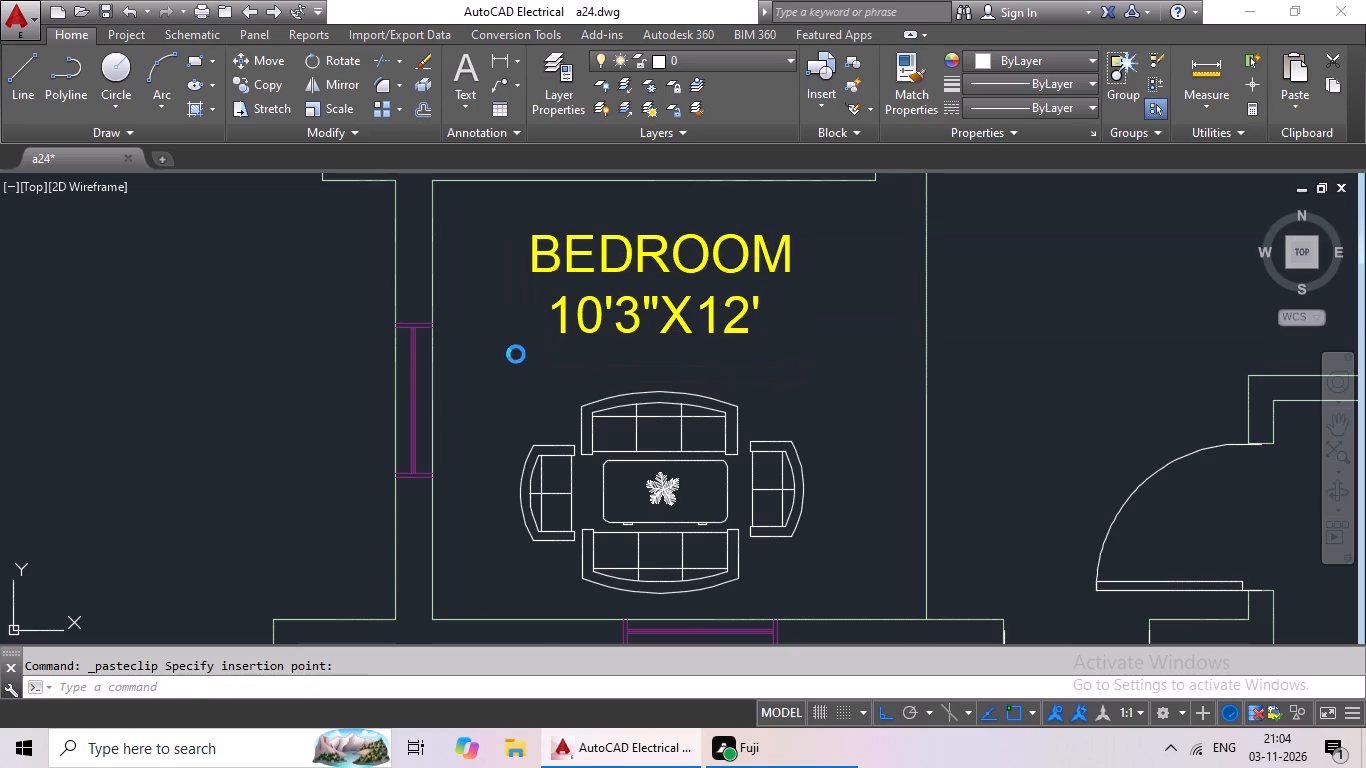
pyautogui.keyDown('ctrl'); pyautogui.scroll(-3, 536, 355); pyautogui.keyUp('ctrl')
pyautogui.moveTo(573, 380); pyautogui.dragTo(394, 406, button='middle')
pyautogui.moveTo(581, 347); pyautogui.dragTo(540, 441, button='middle')
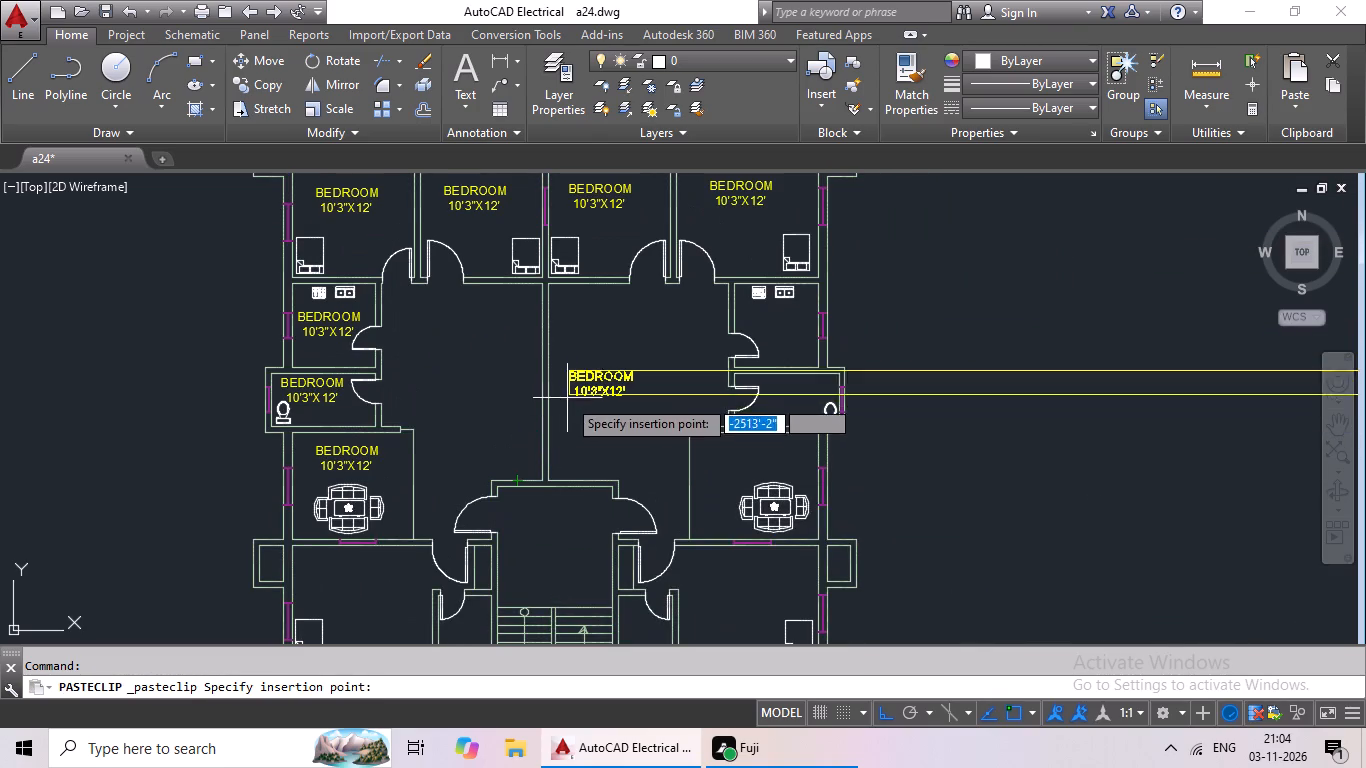
pyautogui.moveTo(596, 371); pyautogui.dragTo(382, 427, button='middle')
pyautogui.scroll(3, 533, 384)
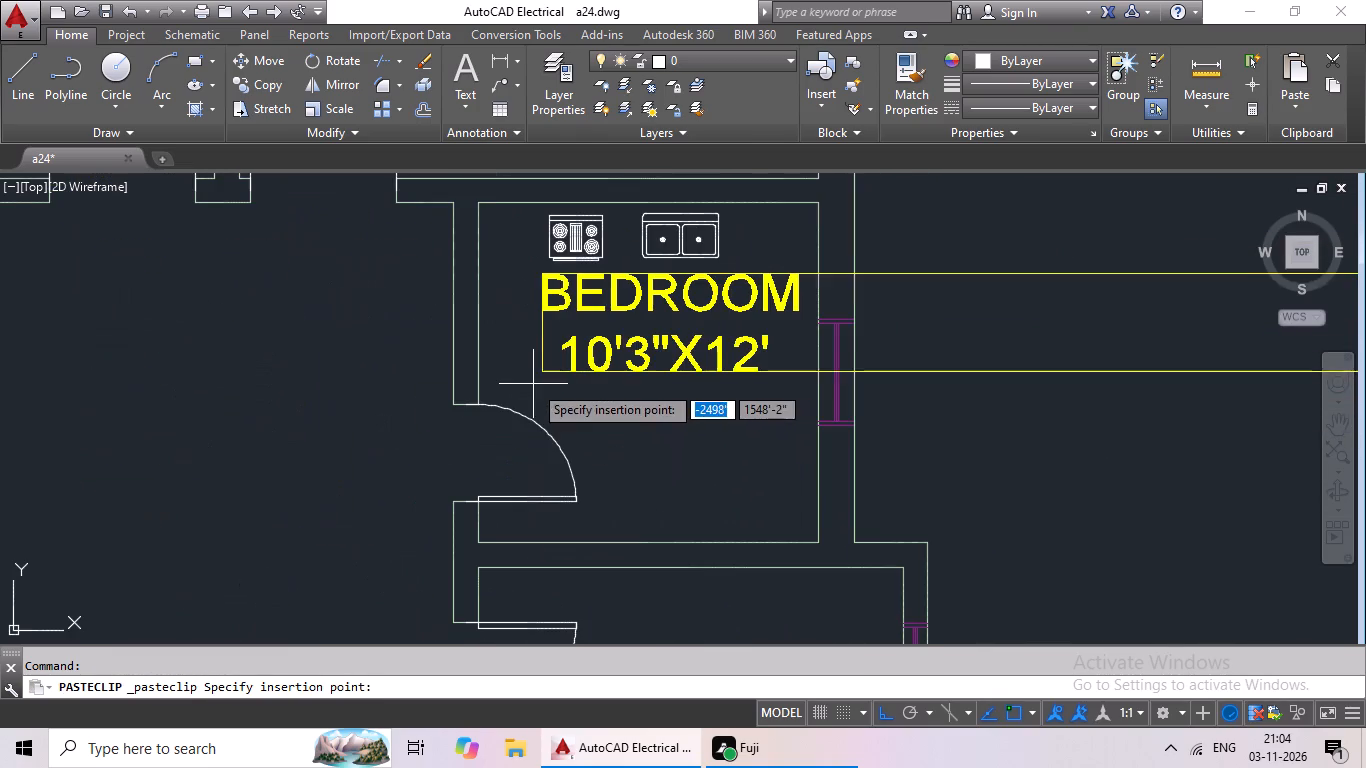
pyautogui.click(515, 403)
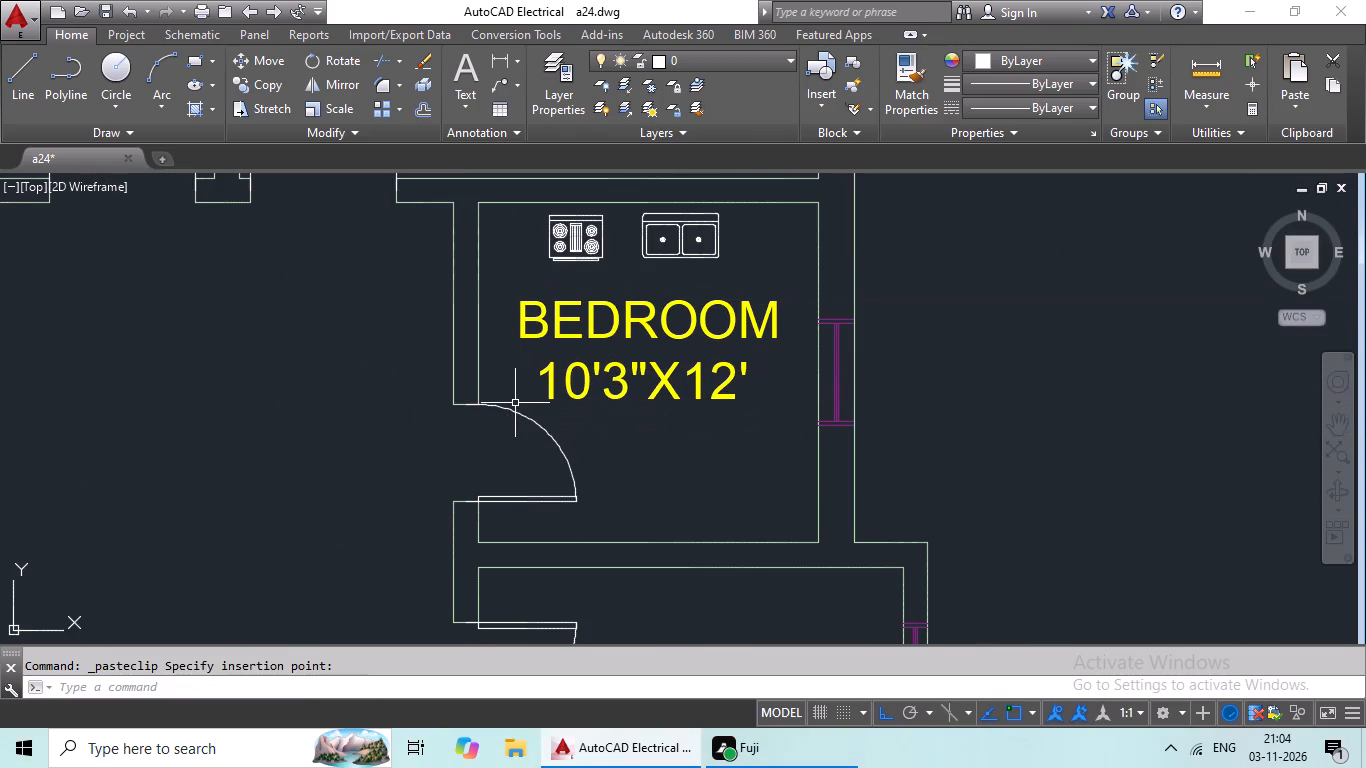
pyautogui.hotkey('ctrl', 'v')
pyautogui.scroll(-2, 554, 415)
pyautogui.moveTo(554, 414); pyautogui.dragTo(504, 307, button='middle')
pyautogui.scroll(1, 515, 390)
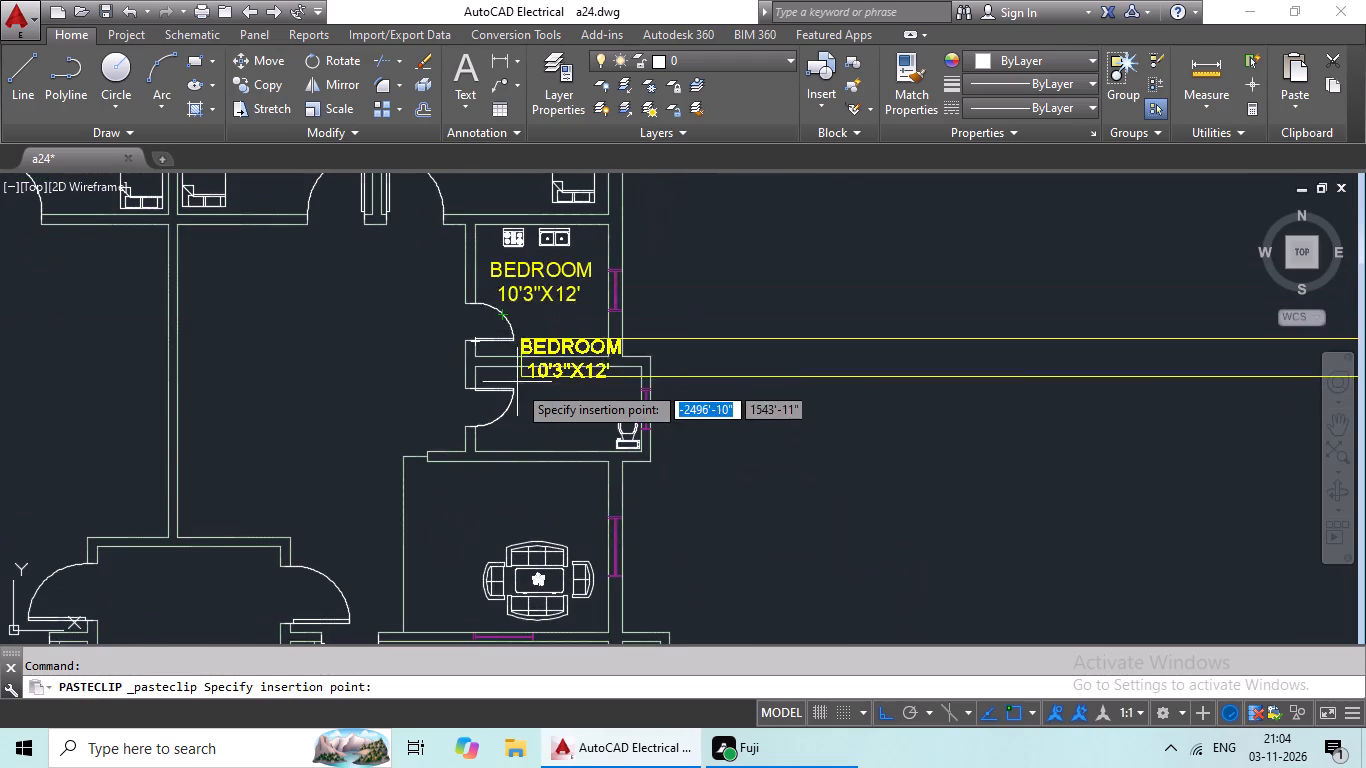
pyautogui.scroll(1, 516, 387)
pyautogui.click(527, 458)
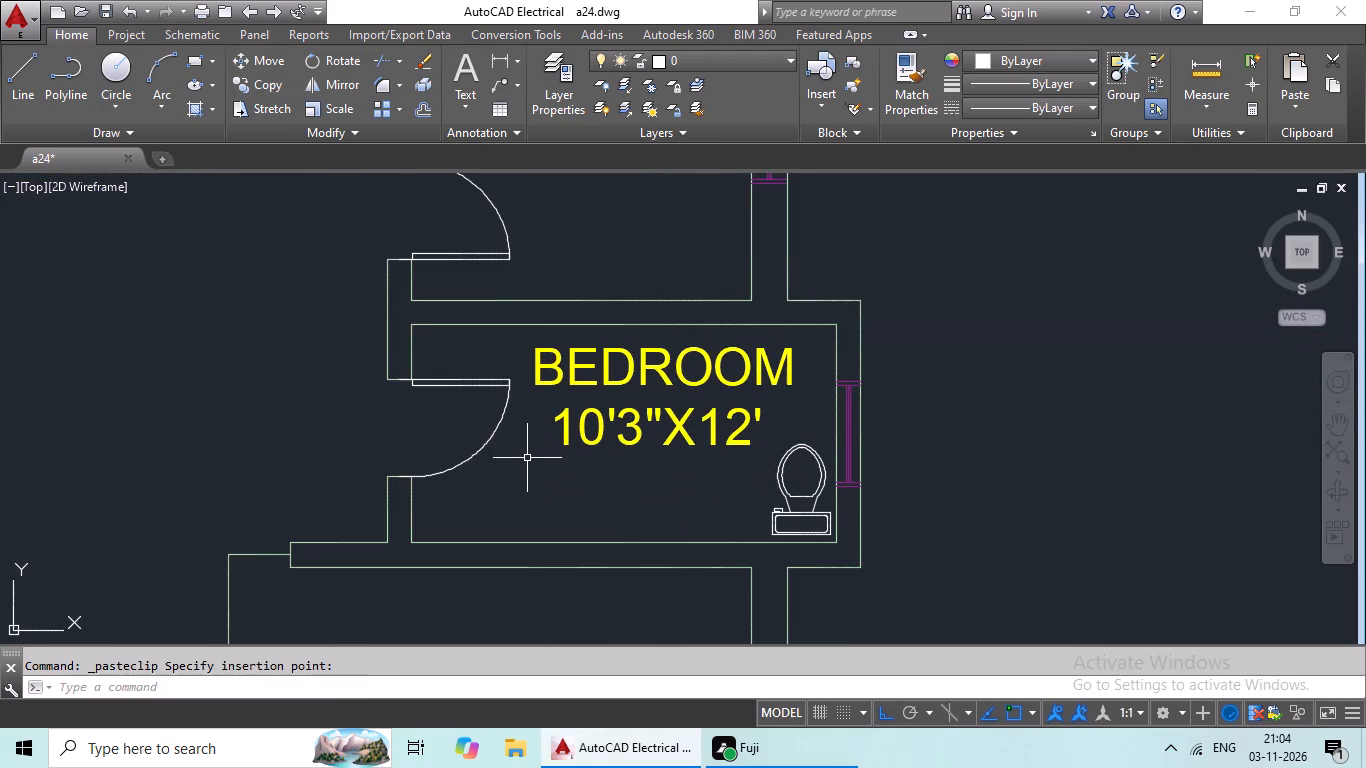
# Paste the BEDROOM label into the eastern apartment's dining room, just north of the table set.
pyautogui.hotkey('ctrl', 'v')
pyautogui.scroll(-2, 522, 471)
pyautogui.moveTo(385, 450); pyautogui.dragTo(473, 342, button='middle')
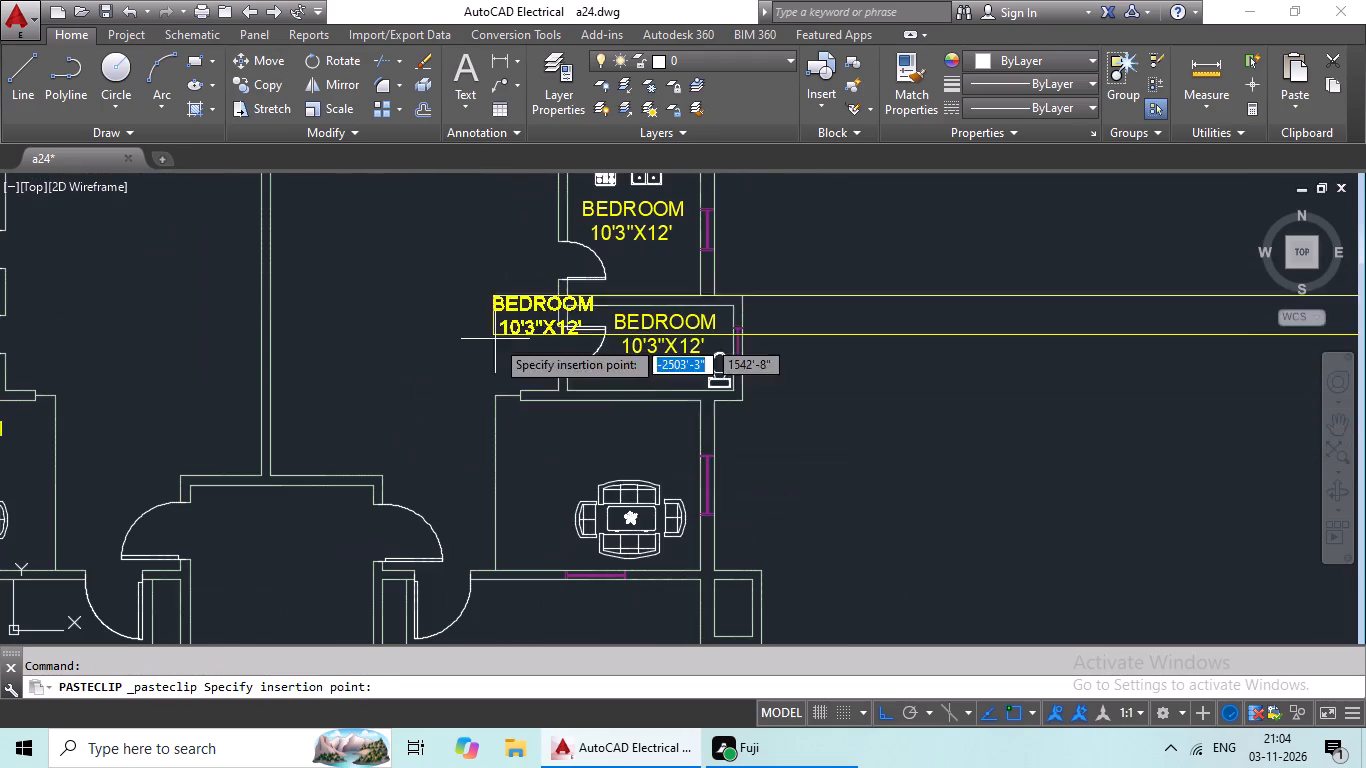
pyautogui.click(550, 461)
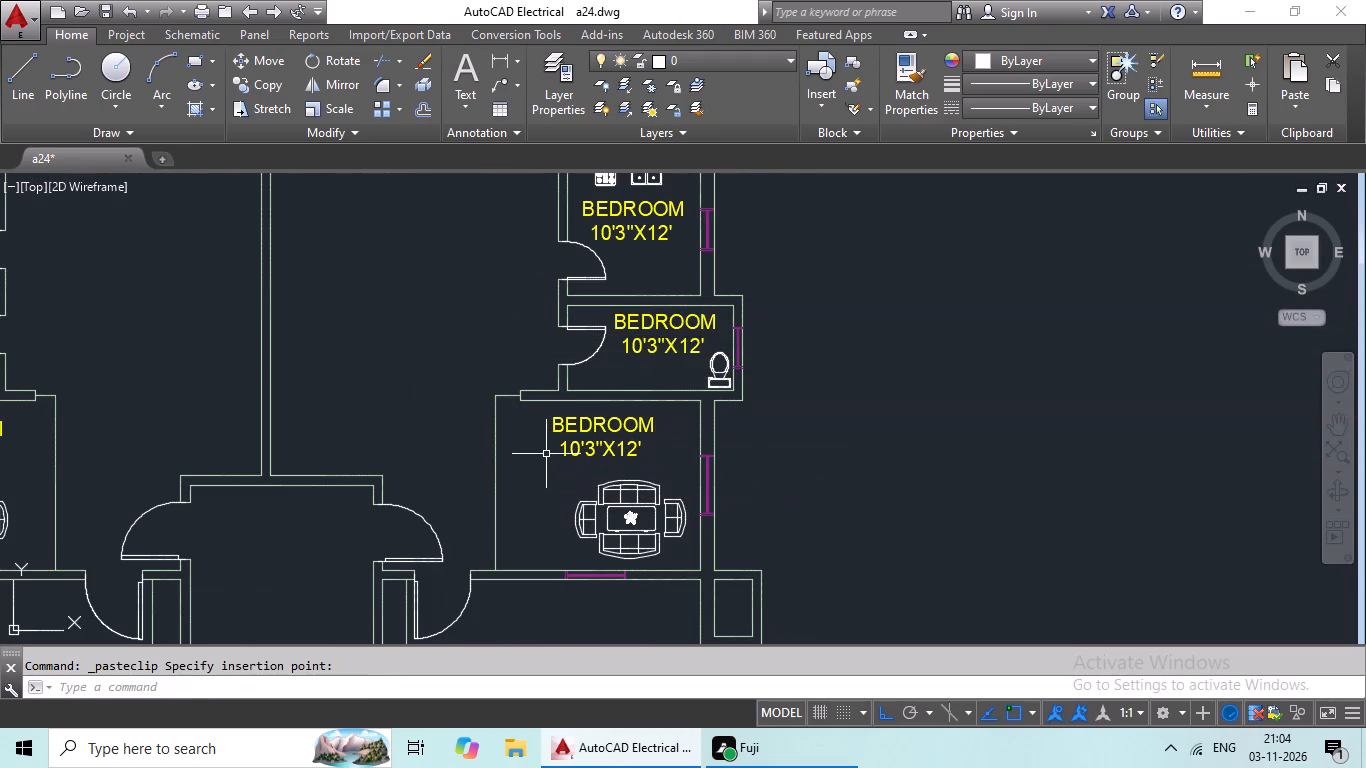
# Paste the BEDROOM label into the southwestern bedroom and the narrow room directly south of it.
pyautogui.hotkey('ctrl', 'v')
pyautogui.keyDown('ctrl'); pyautogui.scroll(-3, 537, 466); pyautogui.keyUp('ctrl')
pyautogui.moveTo(530, 468); pyautogui.dragTo(545, 422, button='middle')
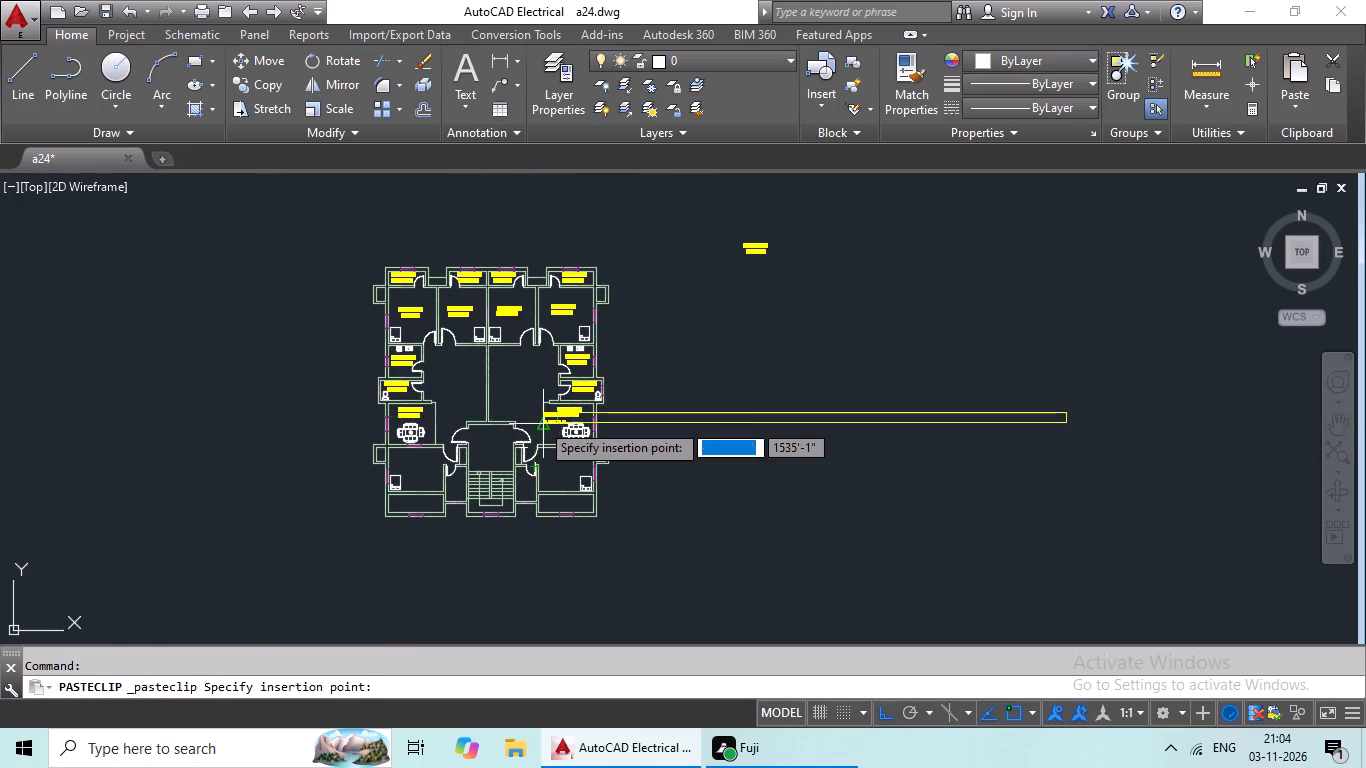
pyautogui.scroll(4, 417, 459)
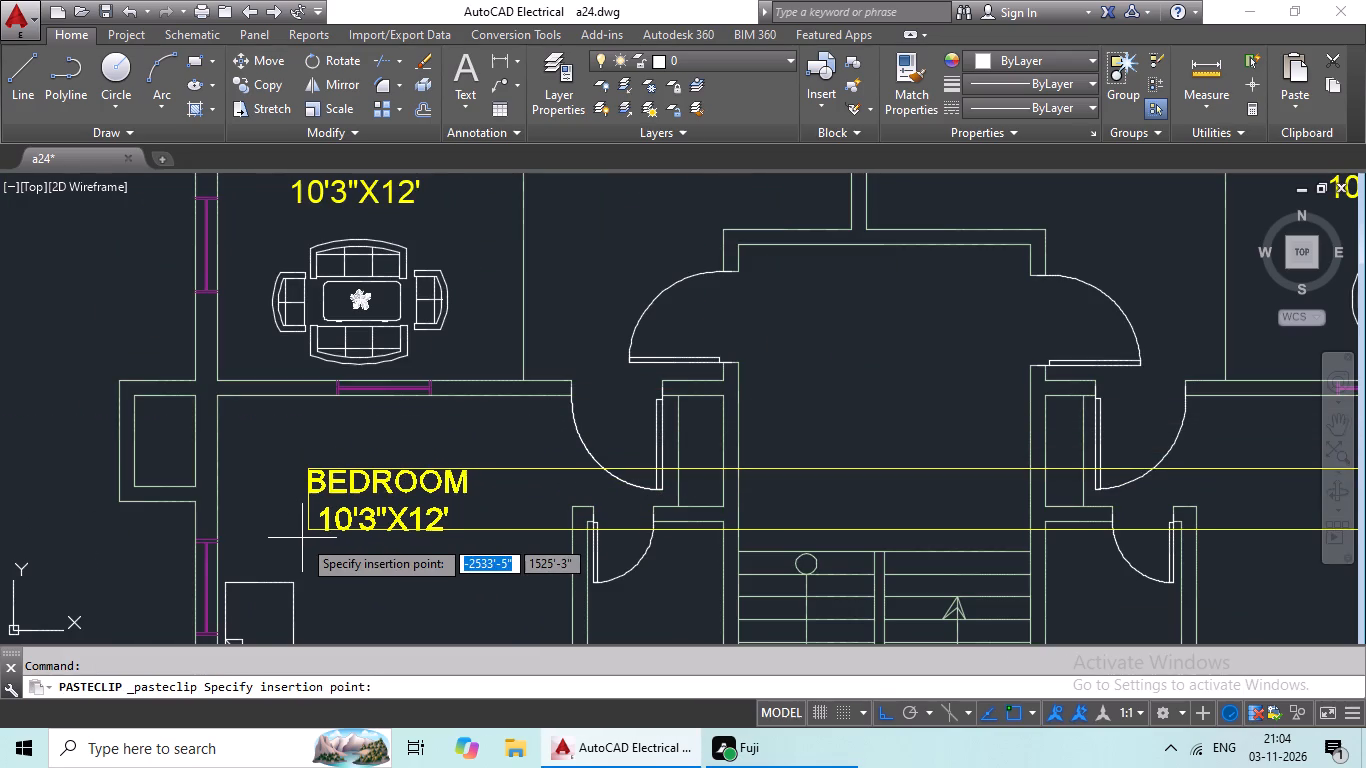
pyautogui.click(295, 544)
pyautogui.hotkey('ctrl', 'v')
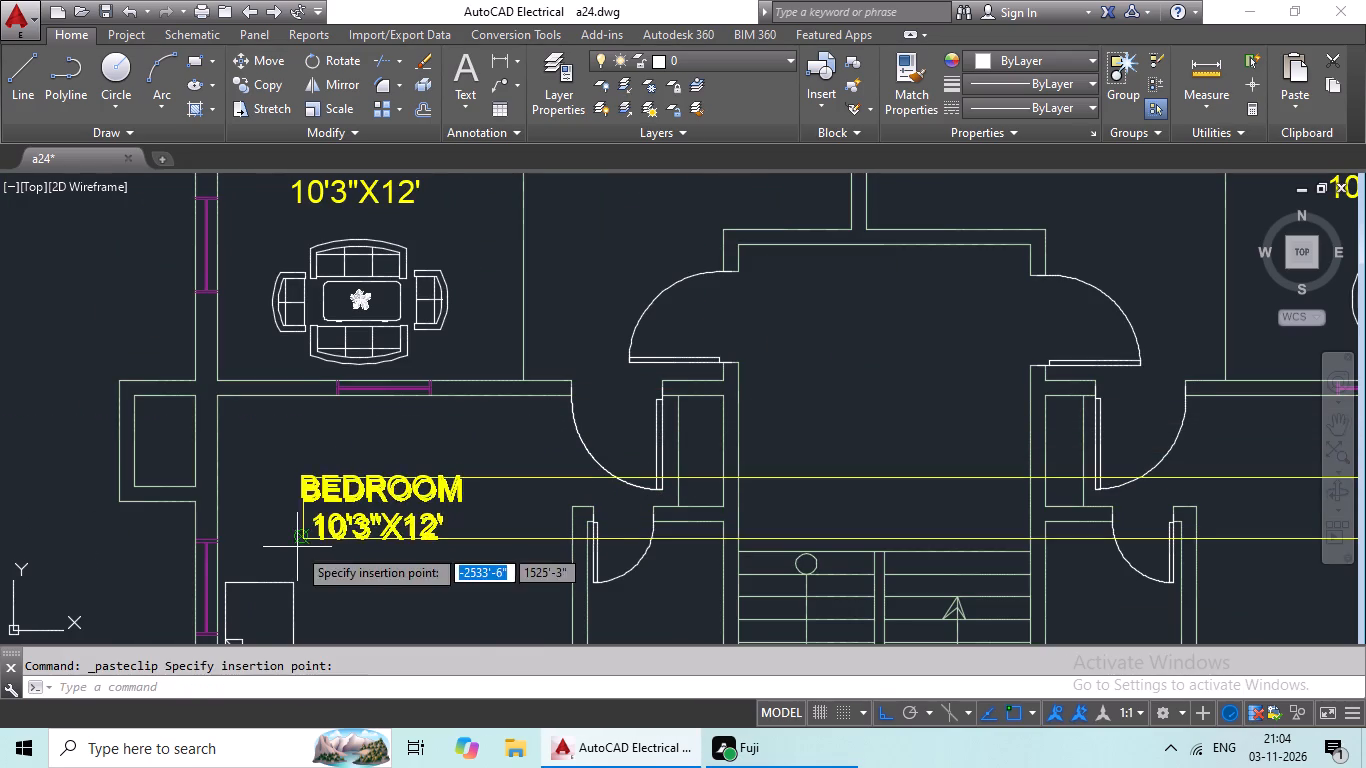
pyautogui.scroll(-1, 325, 542)
pyautogui.moveTo(326, 538); pyautogui.dragTo(346, 389, button='middle')
pyautogui.moveTo(353, 441); pyautogui.dragTo(401, 355, button='middle')
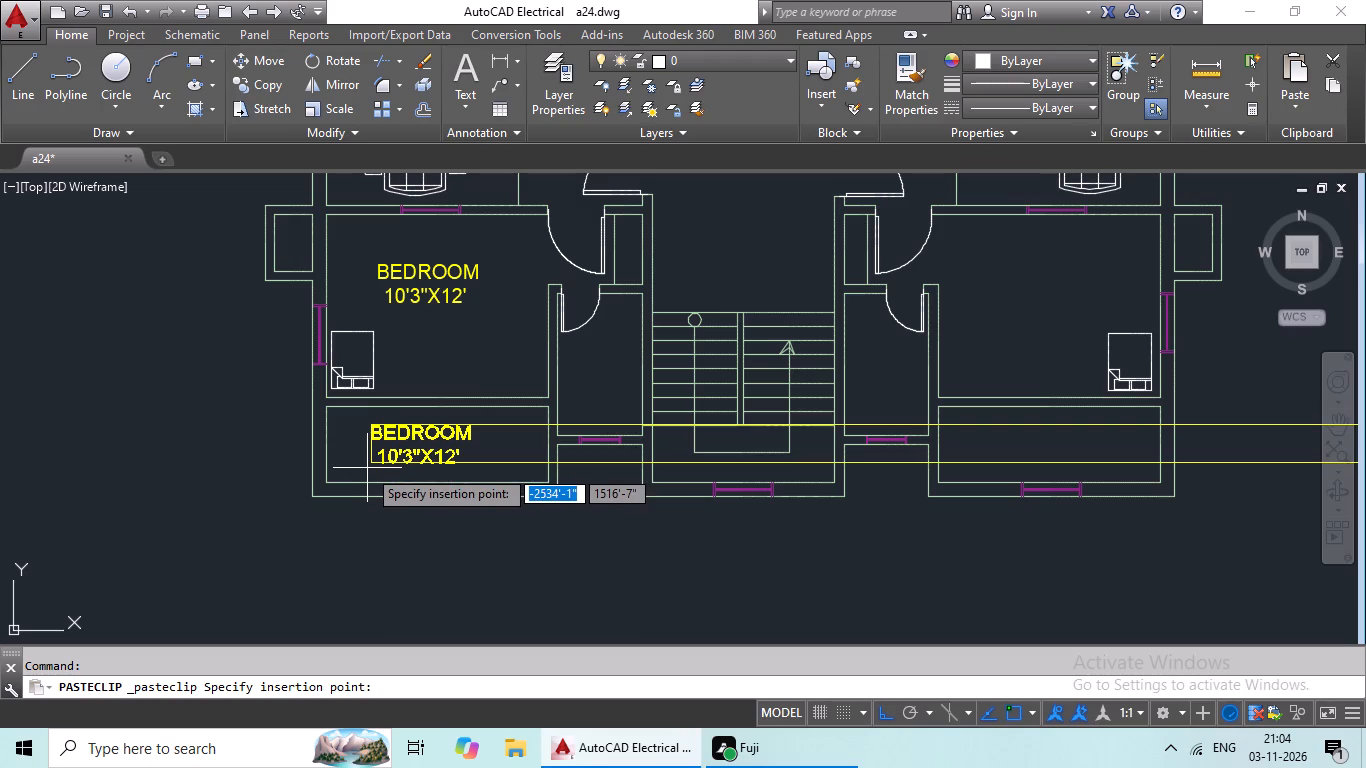
pyautogui.click(368, 465)
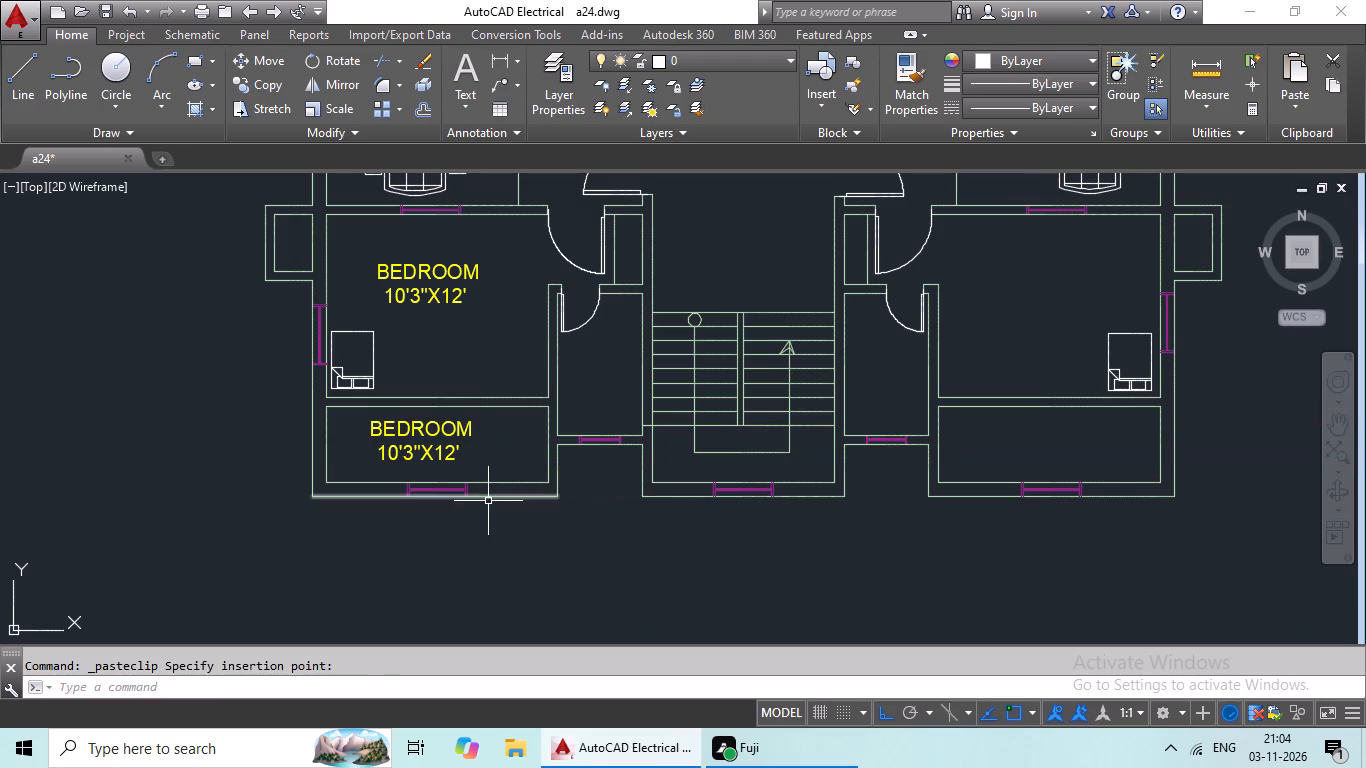
# Paste the BEDROOM label into the small room directly west of the staircase.
pyautogui.hotkey('ctrl', 'v')
pyautogui.scroll(-1, 559, 536)
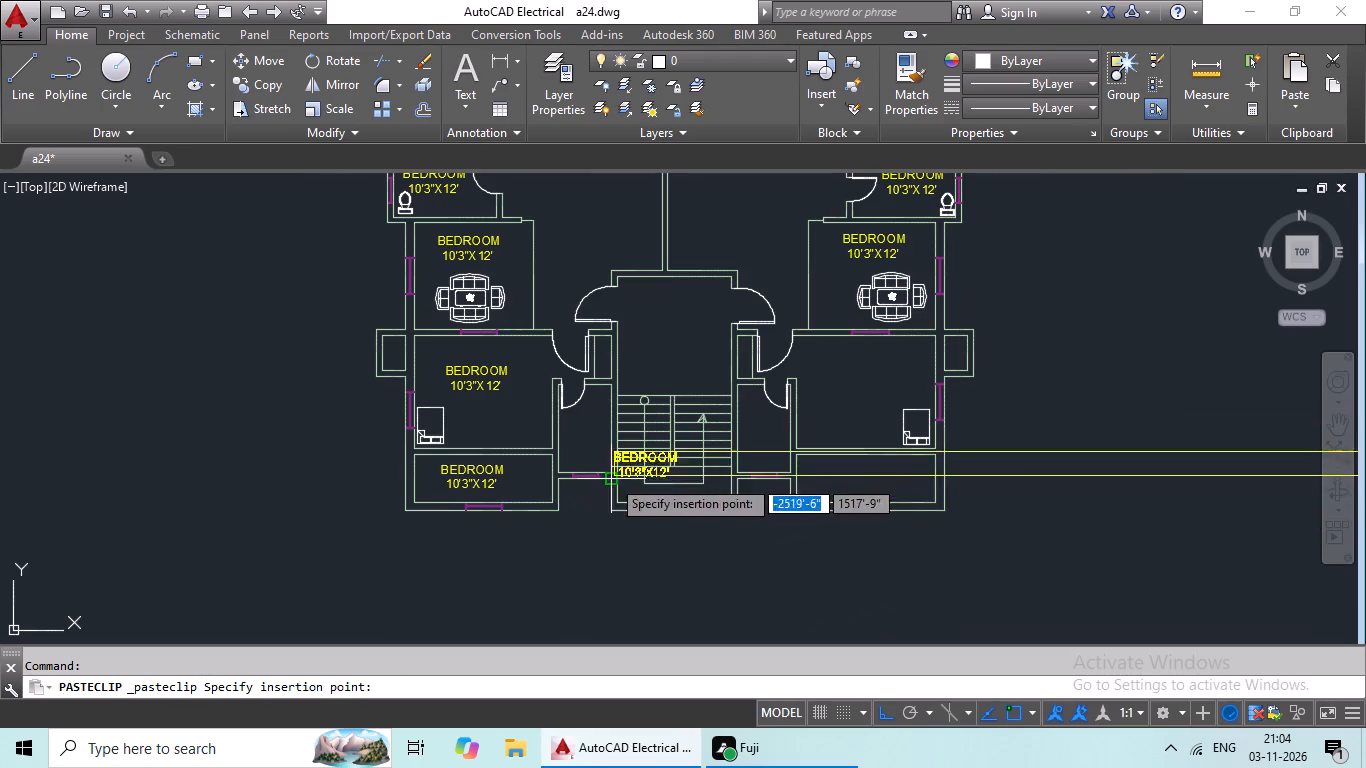
pyautogui.moveTo(611, 476); pyautogui.dragTo(292, 482, button='middle')
pyautogui.moveTo(242, 433); pyautogui.dragTo(475, 389, button='middle')
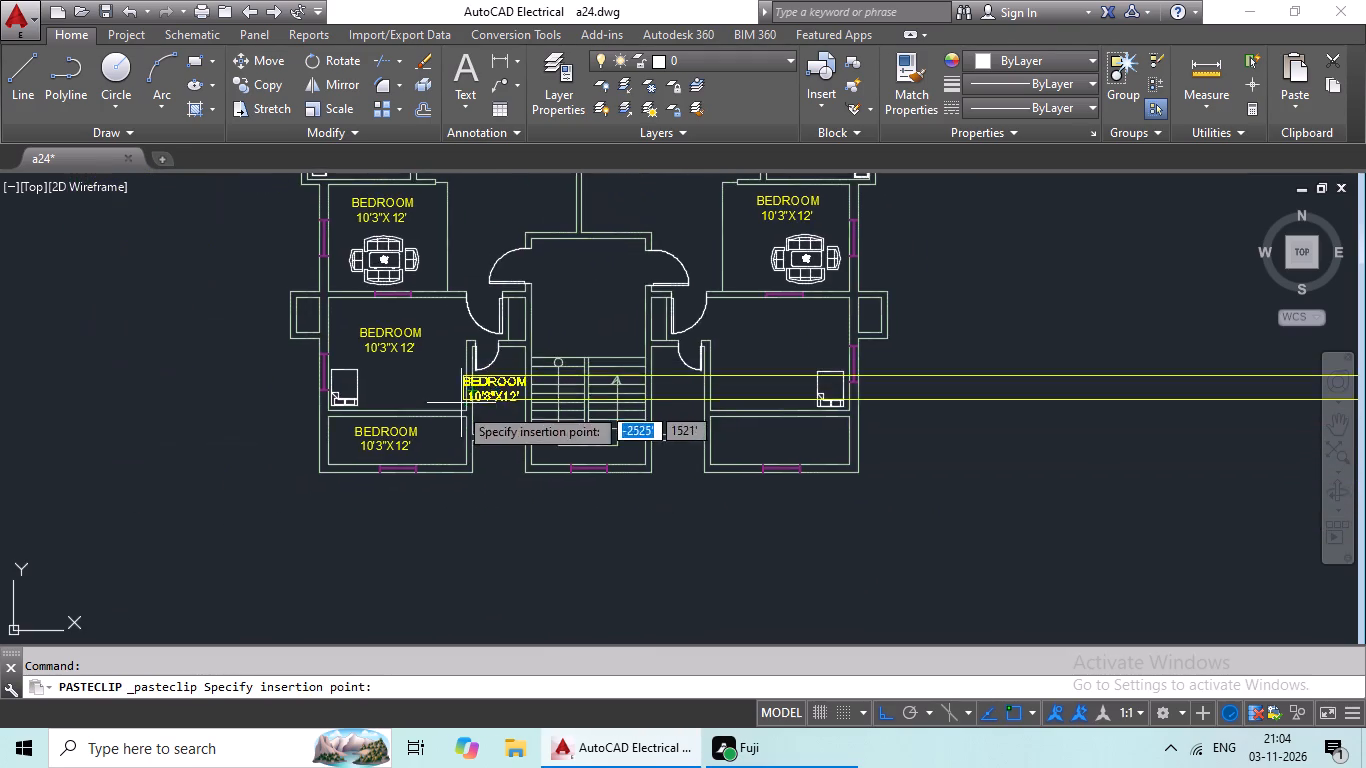
pyautogui.scroll(3, 438, 404)
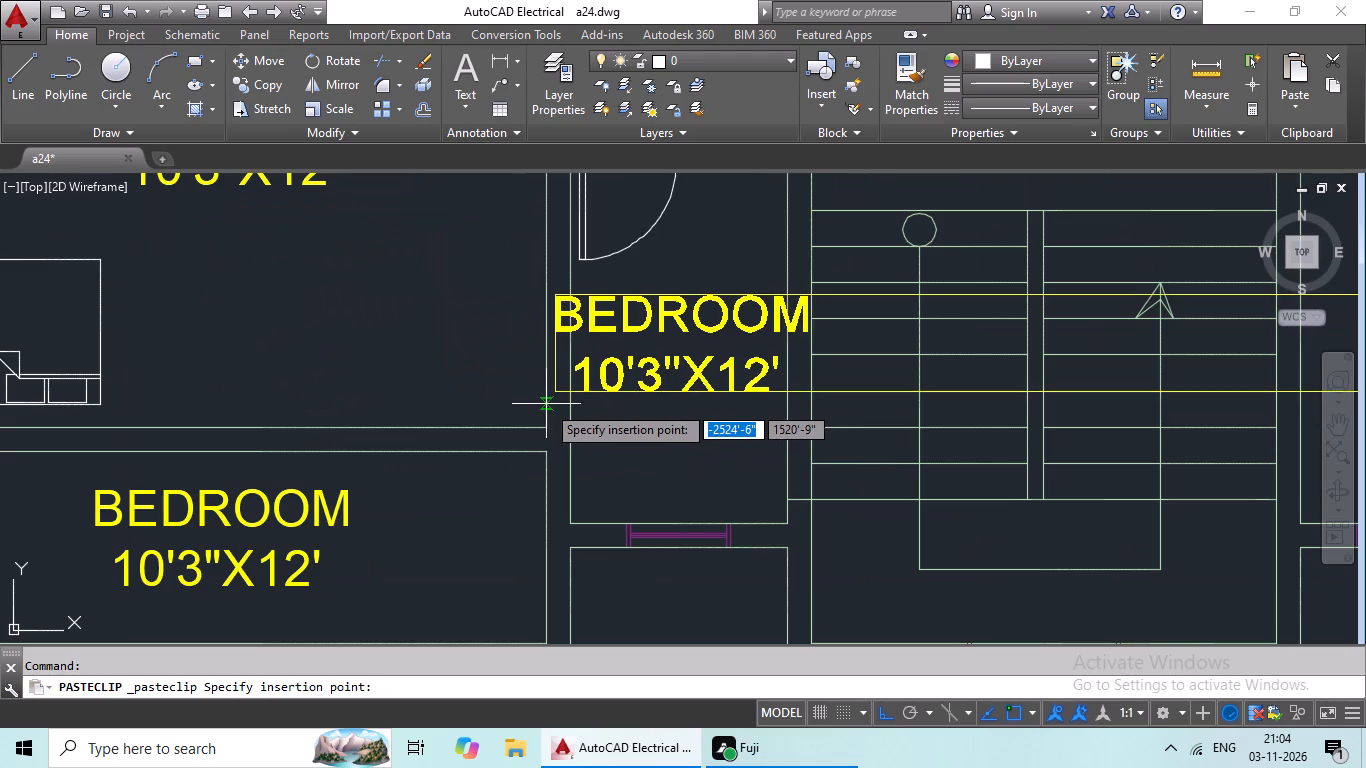
pyautogui.click(546, 404)
# Paste the BEDROOM label onto the staircase's south landing and into the small room directly east of the staircase.
pyautogui.hotkey('ctrl', 'v')
pyautogui.keyDown('ctrl'); pyautogui.scroll(-2, 546, 436); pyautogui.keyUp('ctrl')
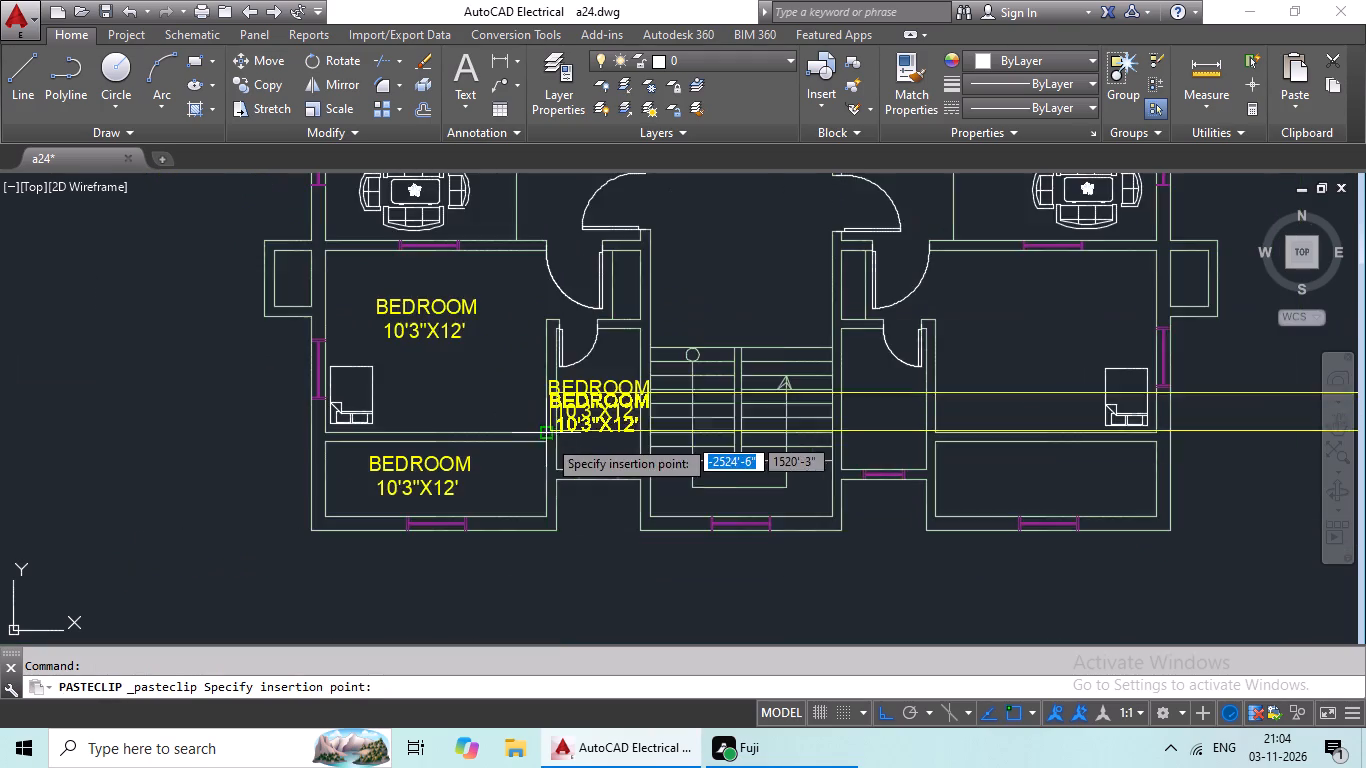
pyautogui.moveTo(537, 455); pyautogui.dragTo(397, 402, button='middle')
pyautogui.scroll(3, 555, 467)
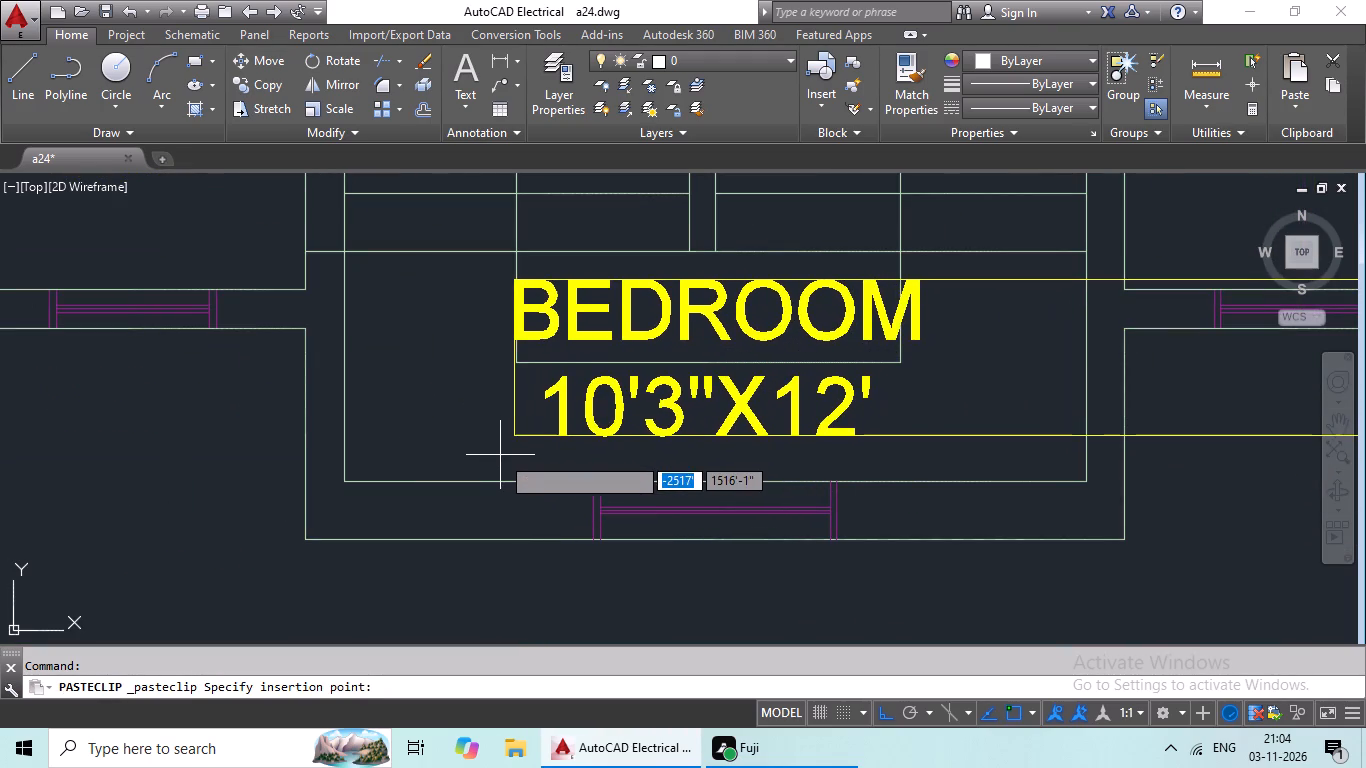
pyautogui.doubleClick(495, 453)
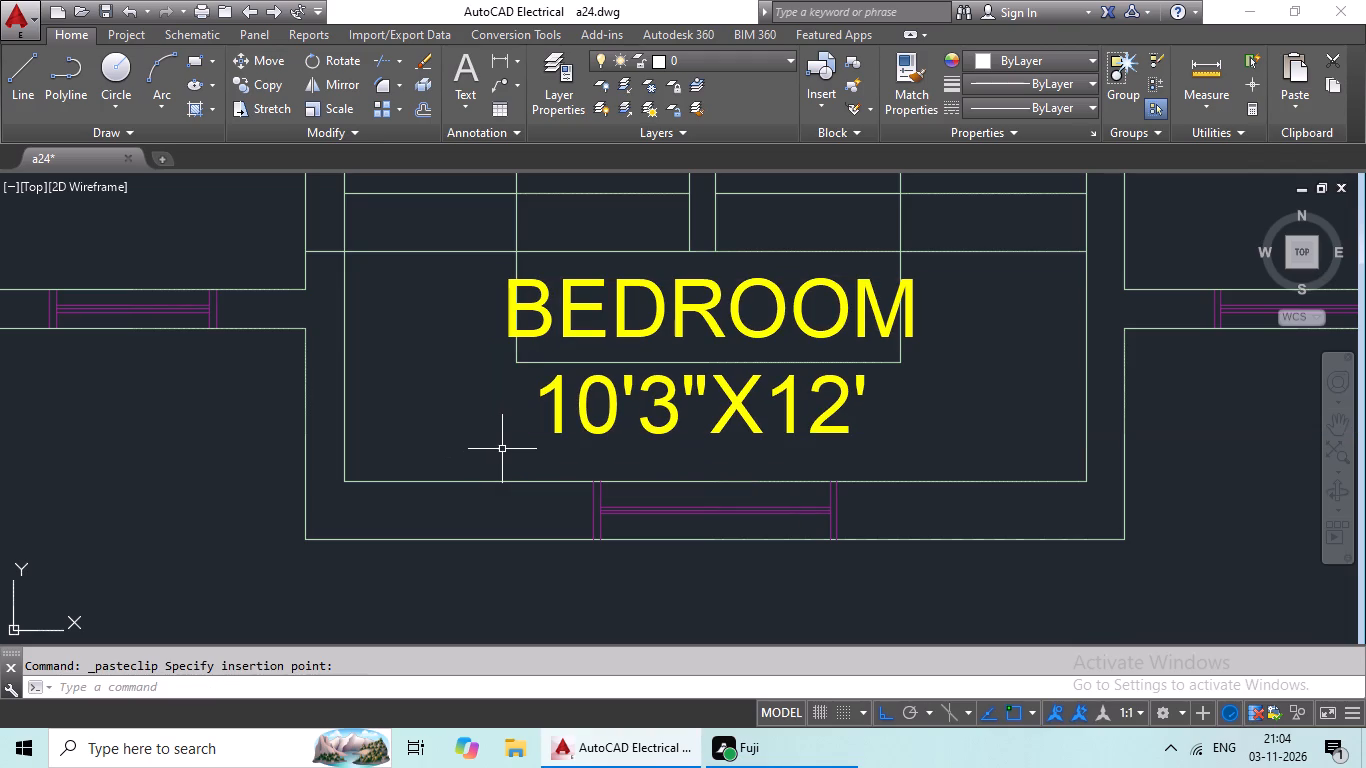
pyautogui.hotkey('ctrl', 'v')
pyautogui.scroll(-2, 507, 476)
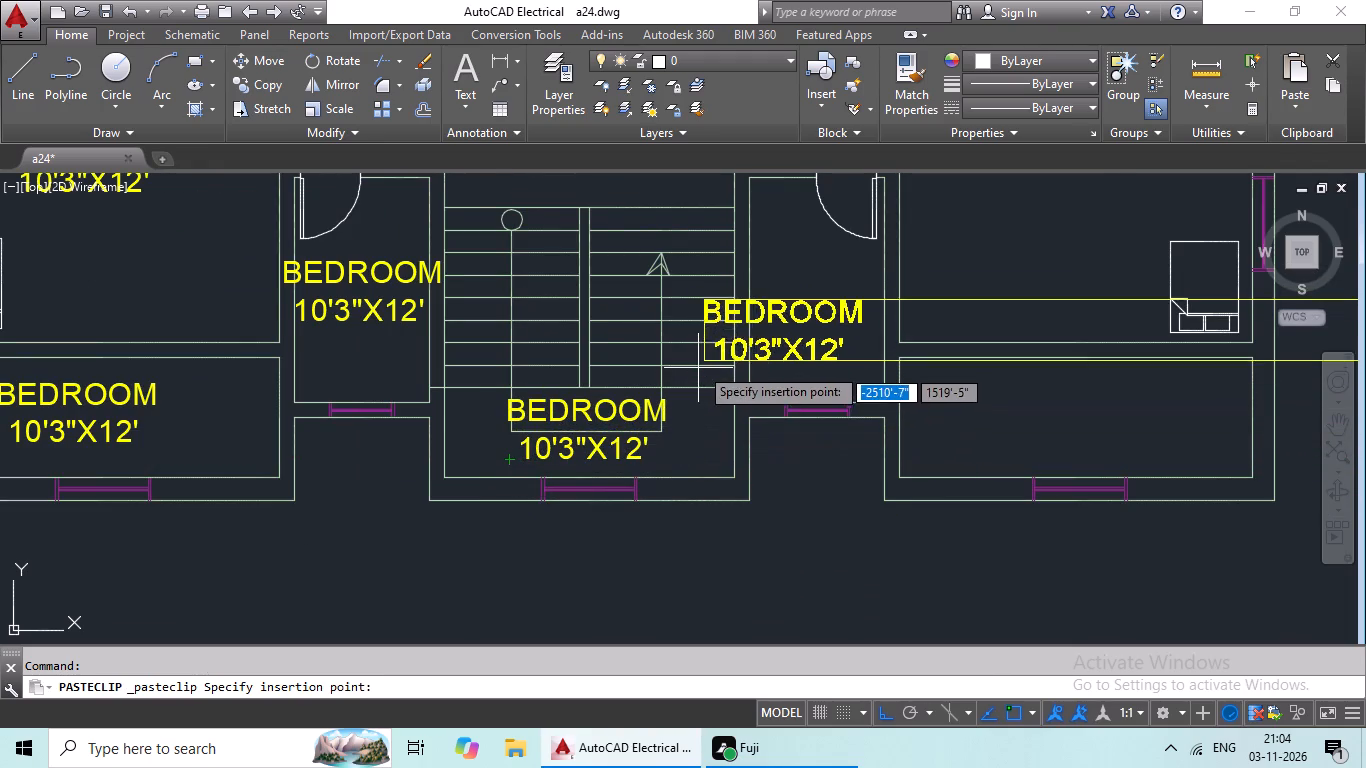
pyautogui.moveTo(700, 365); pyautogui.dragTo(642, 455, button='middle')
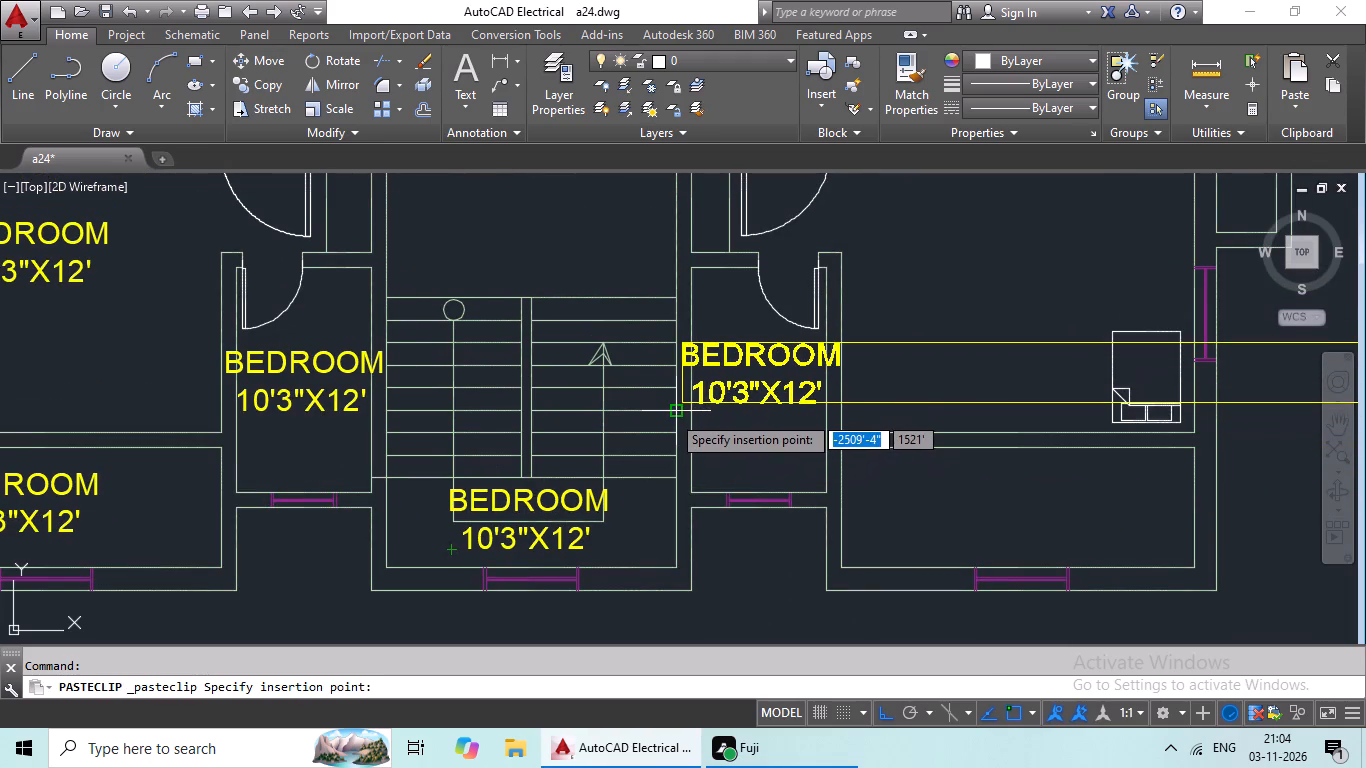
pyautogui.click(669, 422)
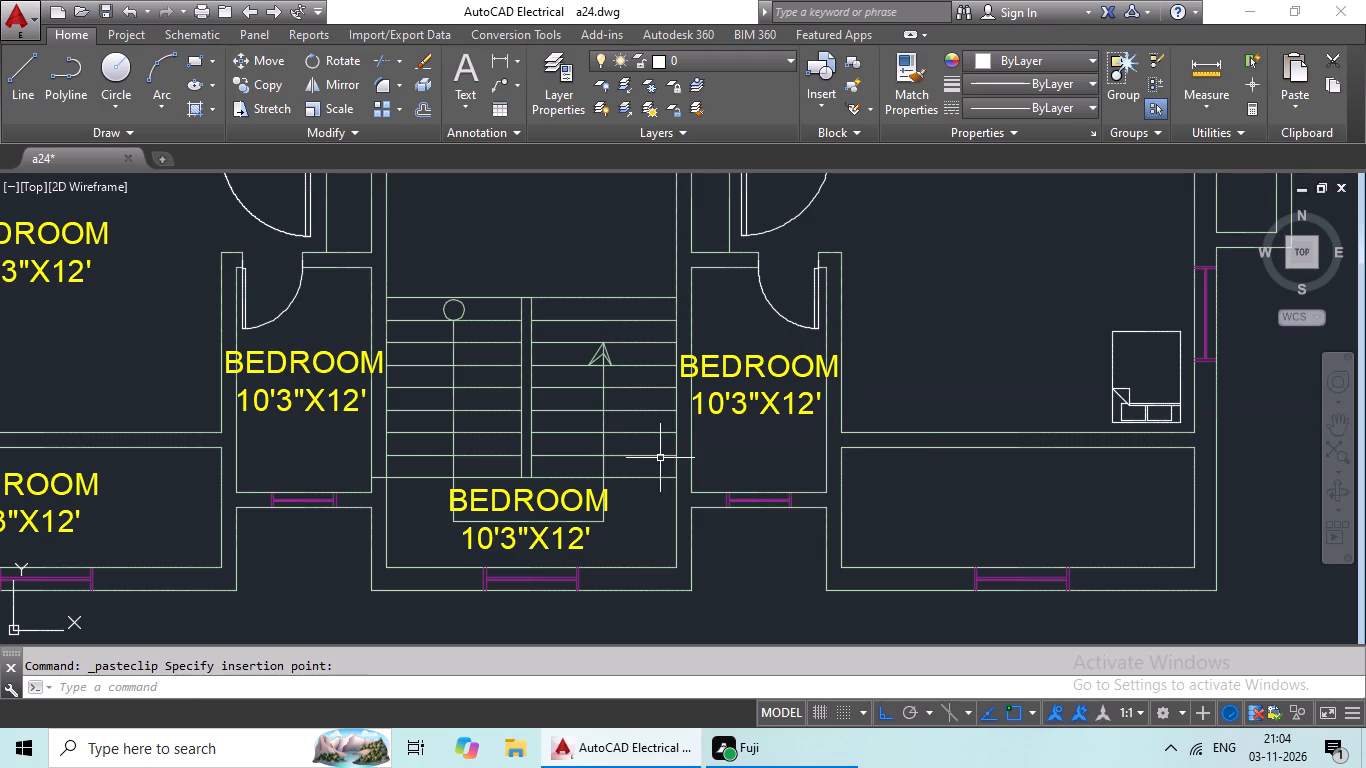
# Paste the BEDROOM label into the narrow room at the southeast corner and the bedroom directly north of it.
pyautogui.hotkey('ctrl', 'v')
pyautogui.moveTo(853, 536); pyautogui.dragTo(494, 473, button='middle')
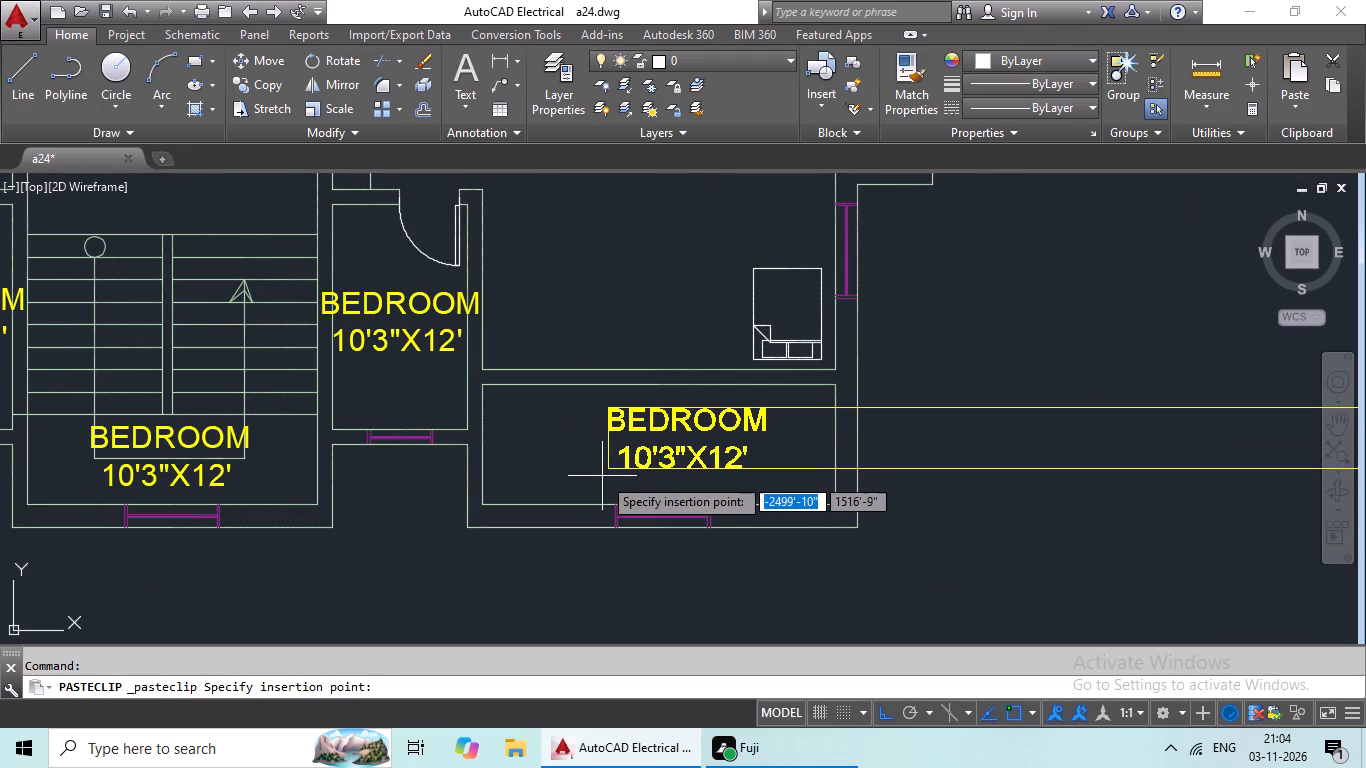
pyautogui.click(589, 478)
pyautogui.hotkey('ctrl', 'v')
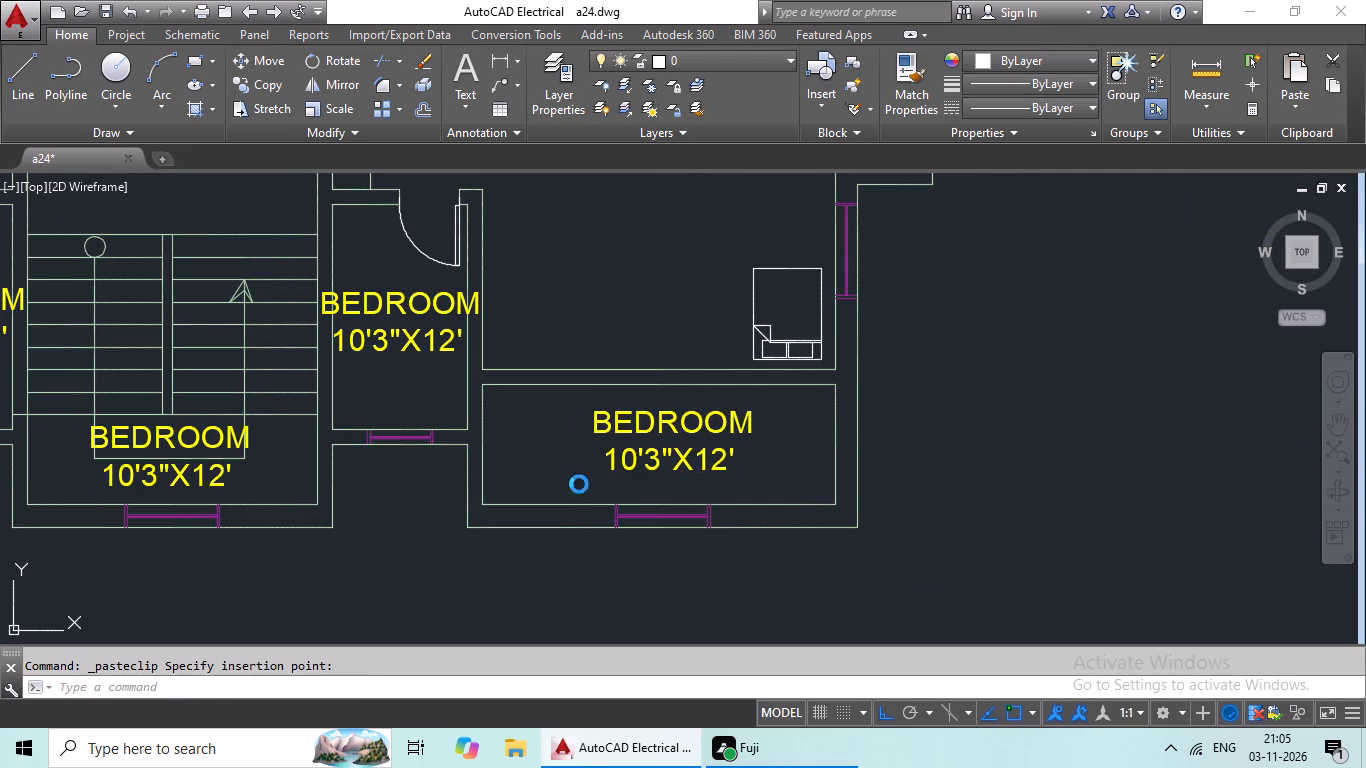
pyautogui.moveTo(535, 353); pyautogui.dragTo(511, 516, button='middle')
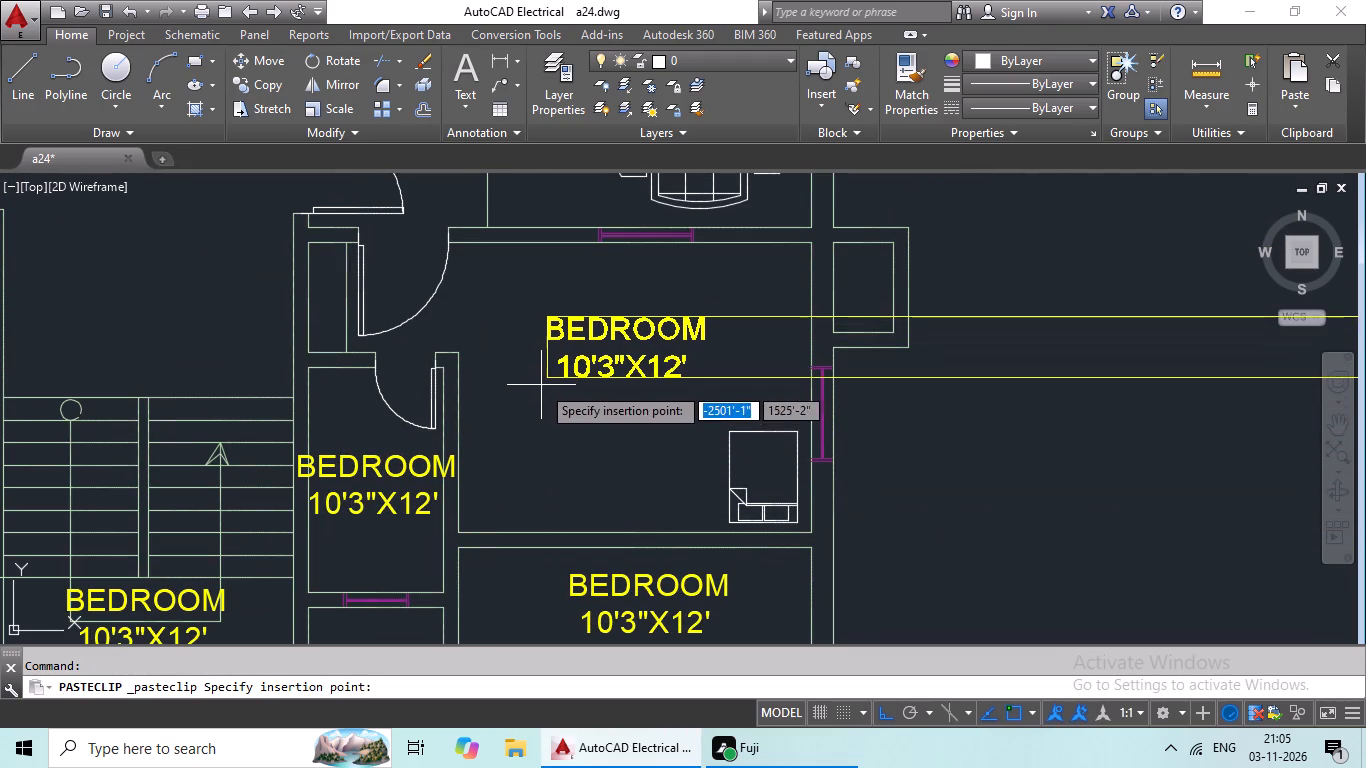
pyautogui.click(541, 385)
# Paste a spare copy of the BEDROOM label in the empty area east of the building.
pyautogui.scroll(-2, 566, 430)
pyautogui.moveTo(566, 444); pyautogui.dragTo(566, 482, button='middle')
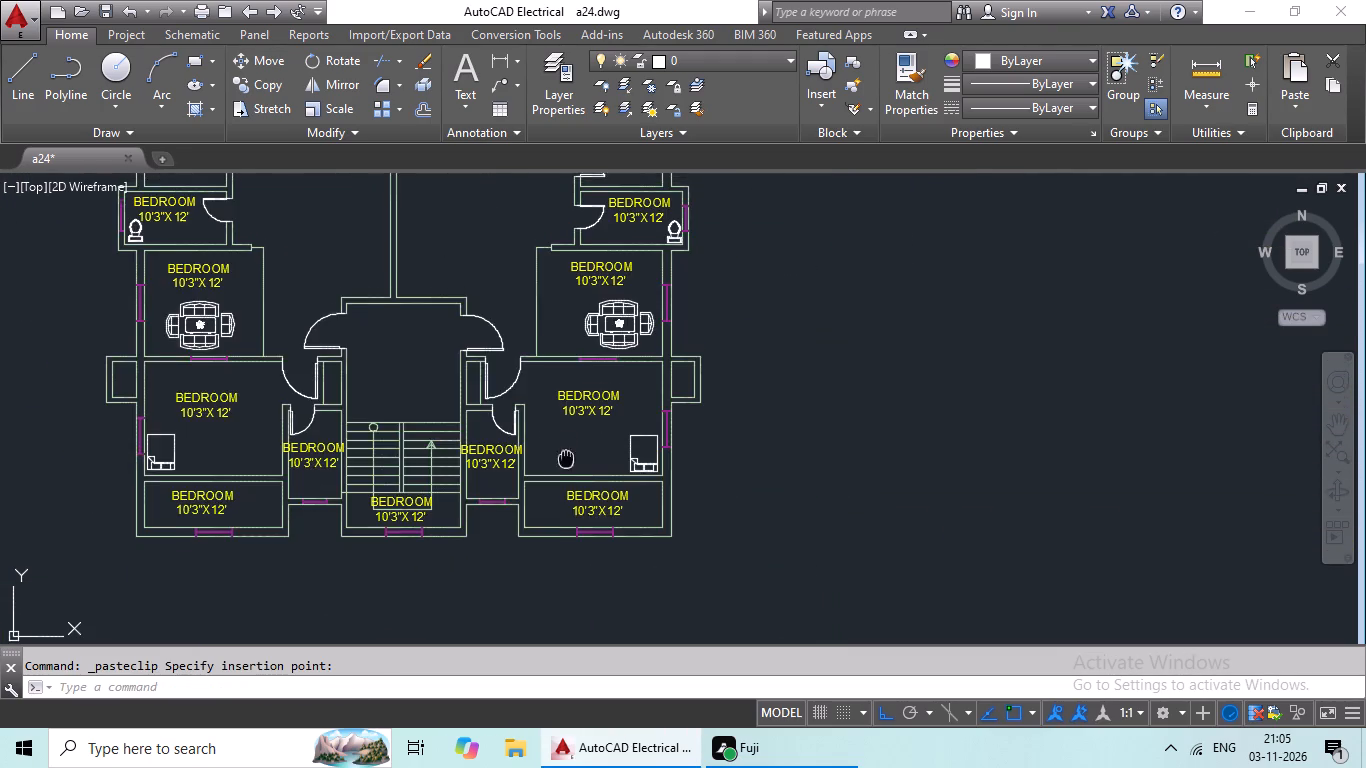
pyautogui.moveTo(566, 482); pyautogui.dragTo(571, 531, button='middle')
pyautogui.moveTo(725, 411); pyautogui.dragTo(561, 524, button='middle')
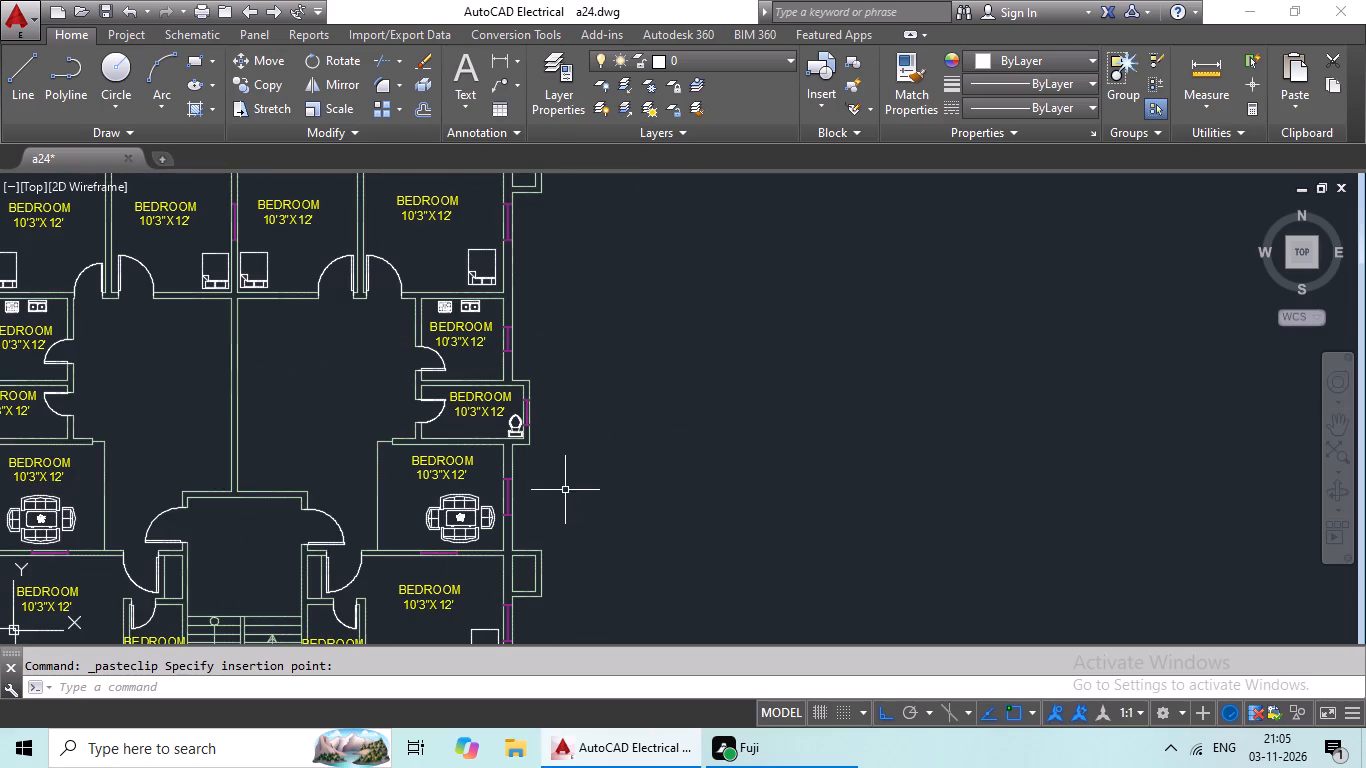
pyautogui.hotkey('ctrl', 'v')
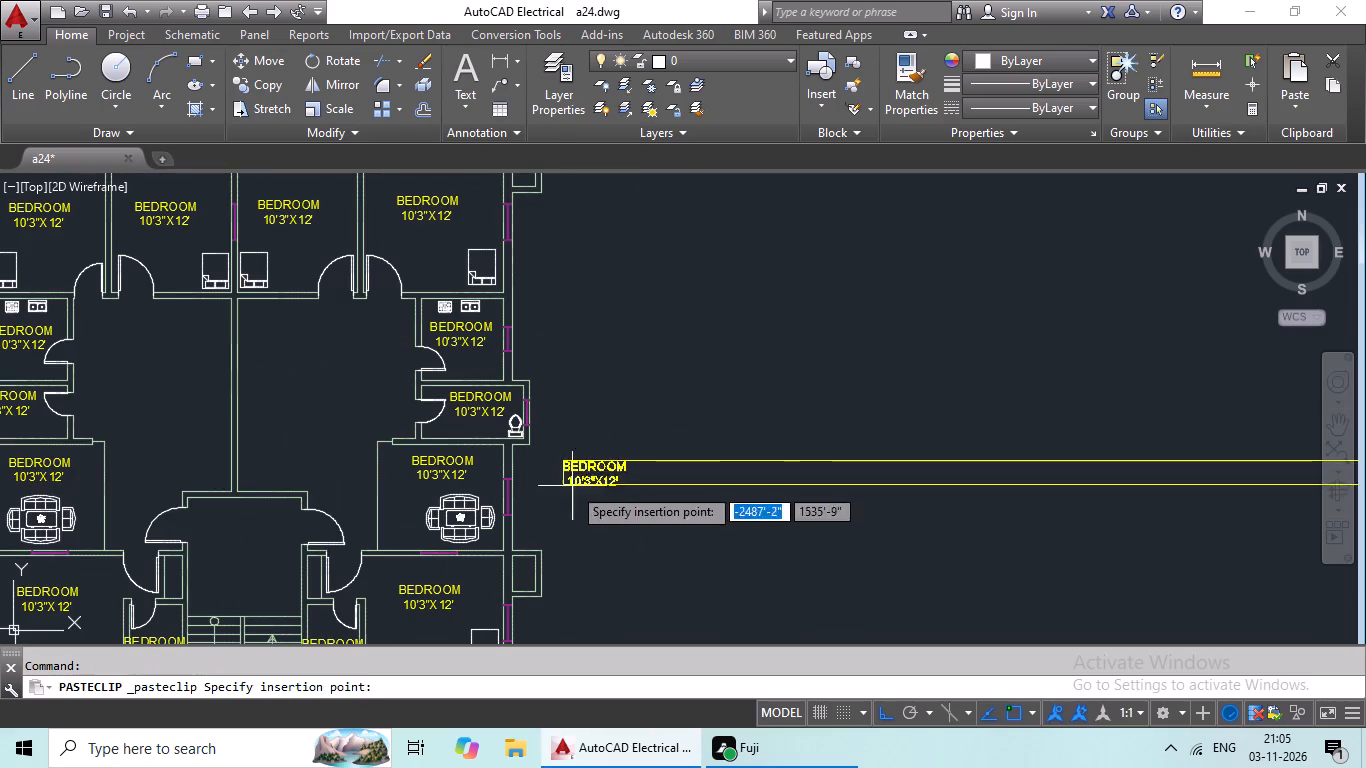
pyautogui.moveTo(720, 430); pyautogui.dragTo(581, 490, button='middle')
pyautogui.click(664, 423)
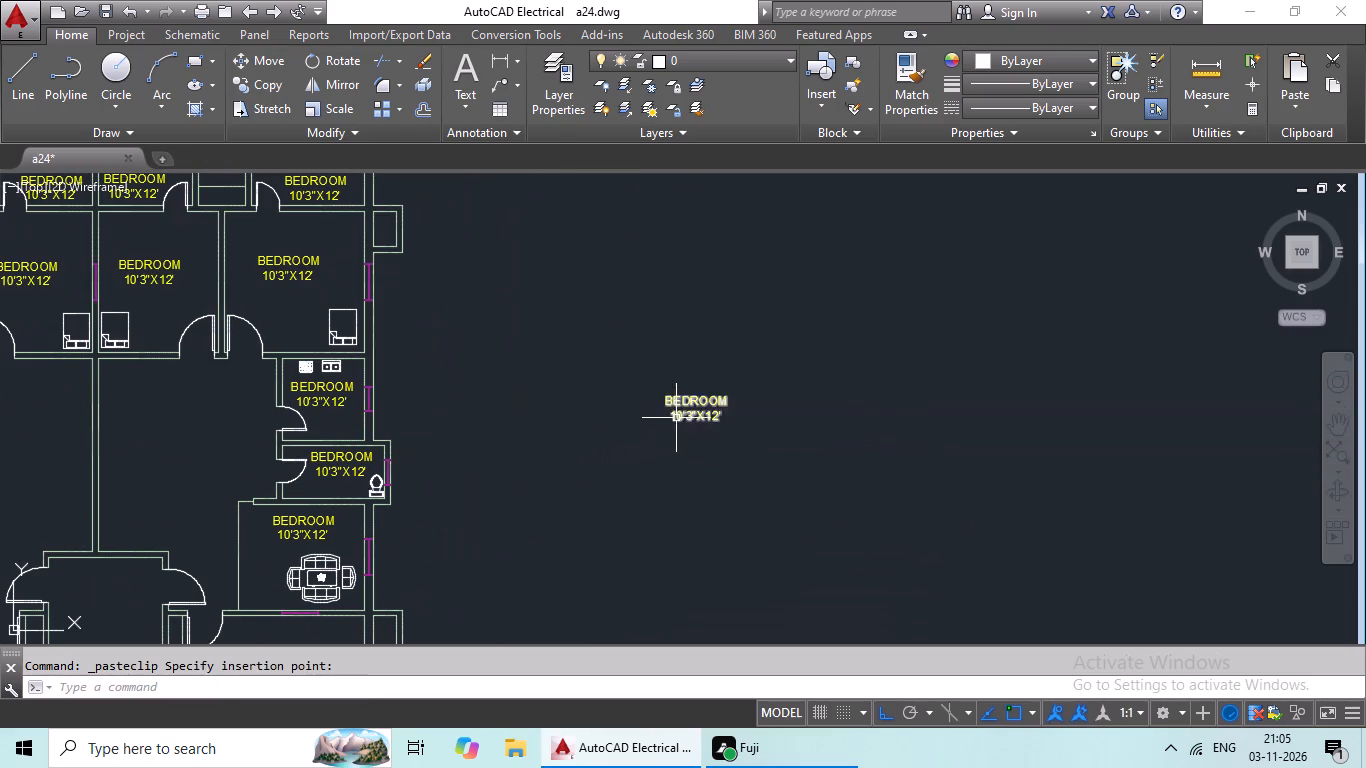
# Rotate the spare BEDROOM label east of the building 90° so it reads vertically from bottom to top.
pyautogui.moveTo(678, 364); pyautogui.dragTo(738, 422)
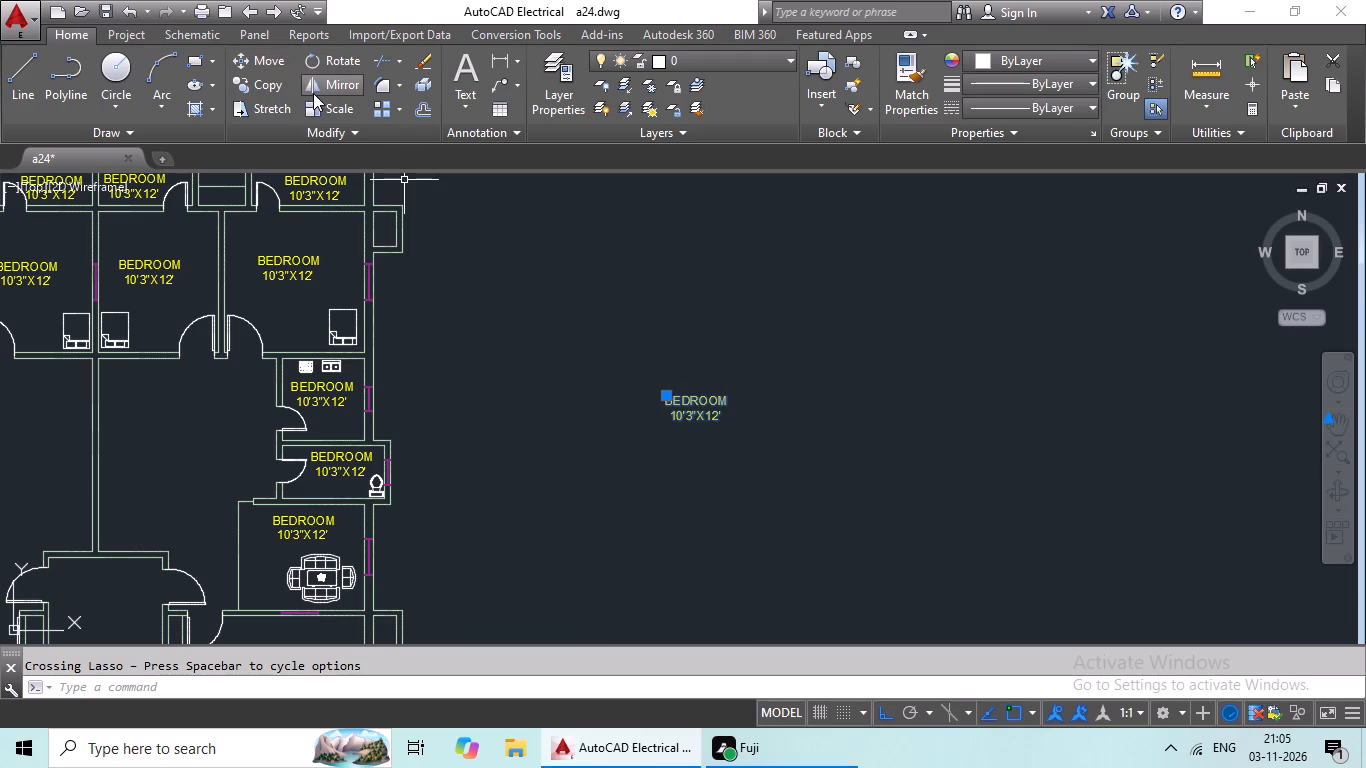
pyautogui.click(331, 60)
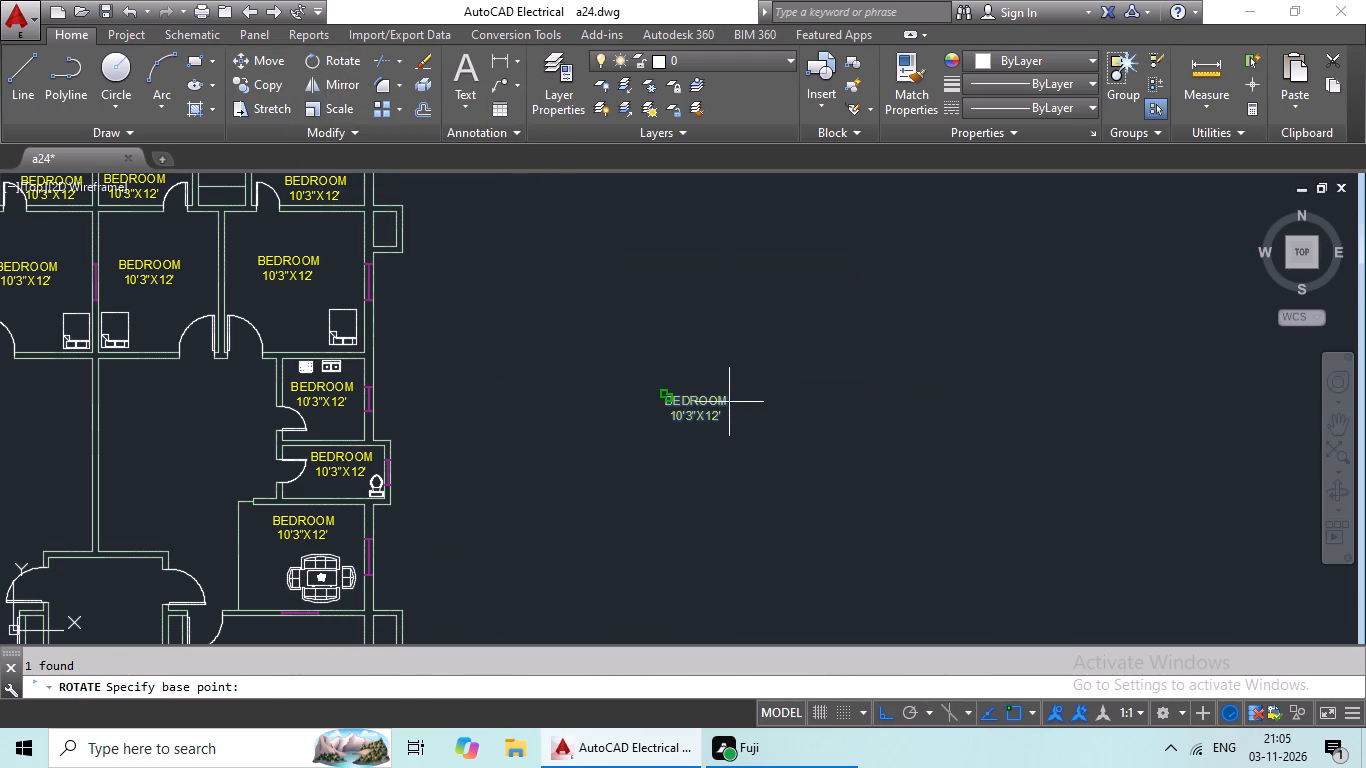
pyautogui.click(729, 401)
pyautogui.click(693, 268)
# Copy the vertical BEDROOM label into the large central halls of the east and west apartments.
pyautogui.moveTo(799, 302); pyautogui.dragTo(934, 462)
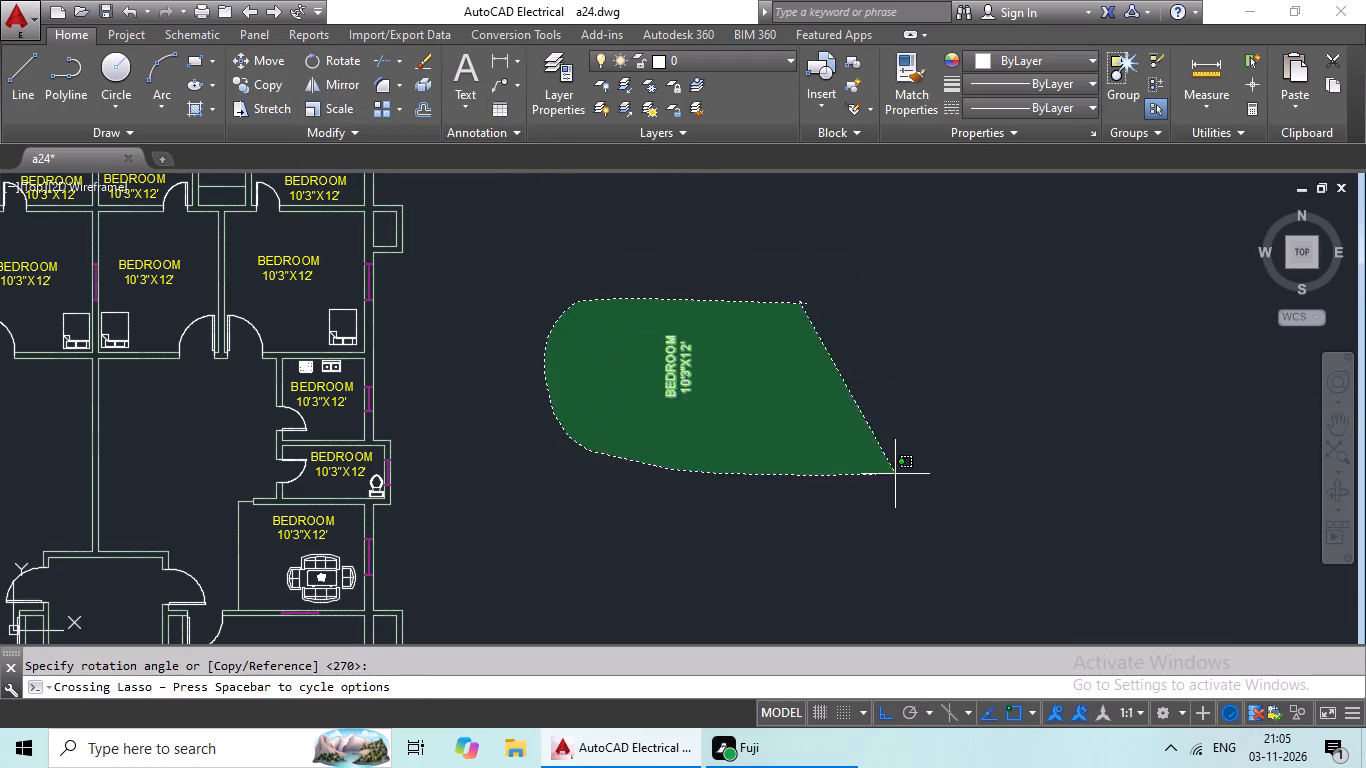
pyautogui.moveTo(934, 462); pyautogui.dragTo(936, 442)
pyautogui.hotkey('ctrl', 'c')
pyautogui.hotkey('ctrl', 'v')
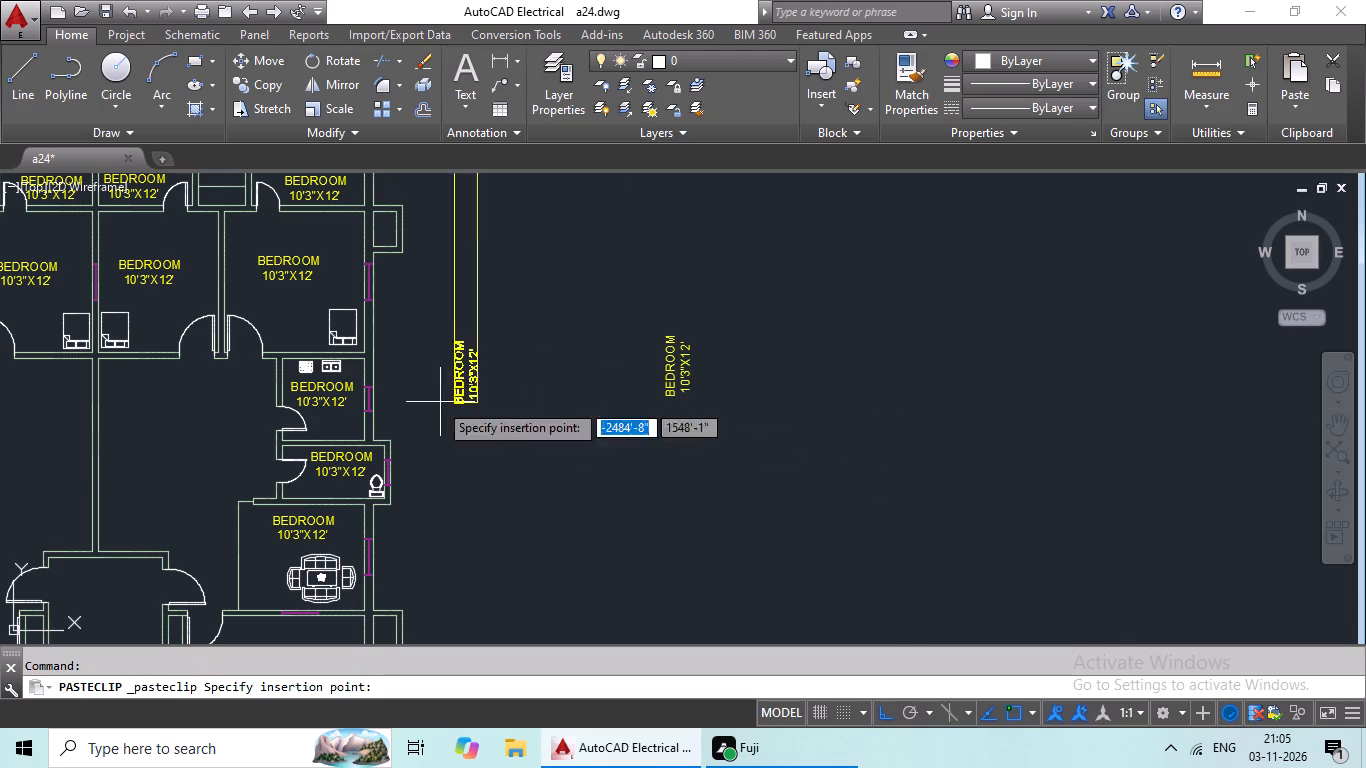
pyautogui.scroll(2, 149, 471)
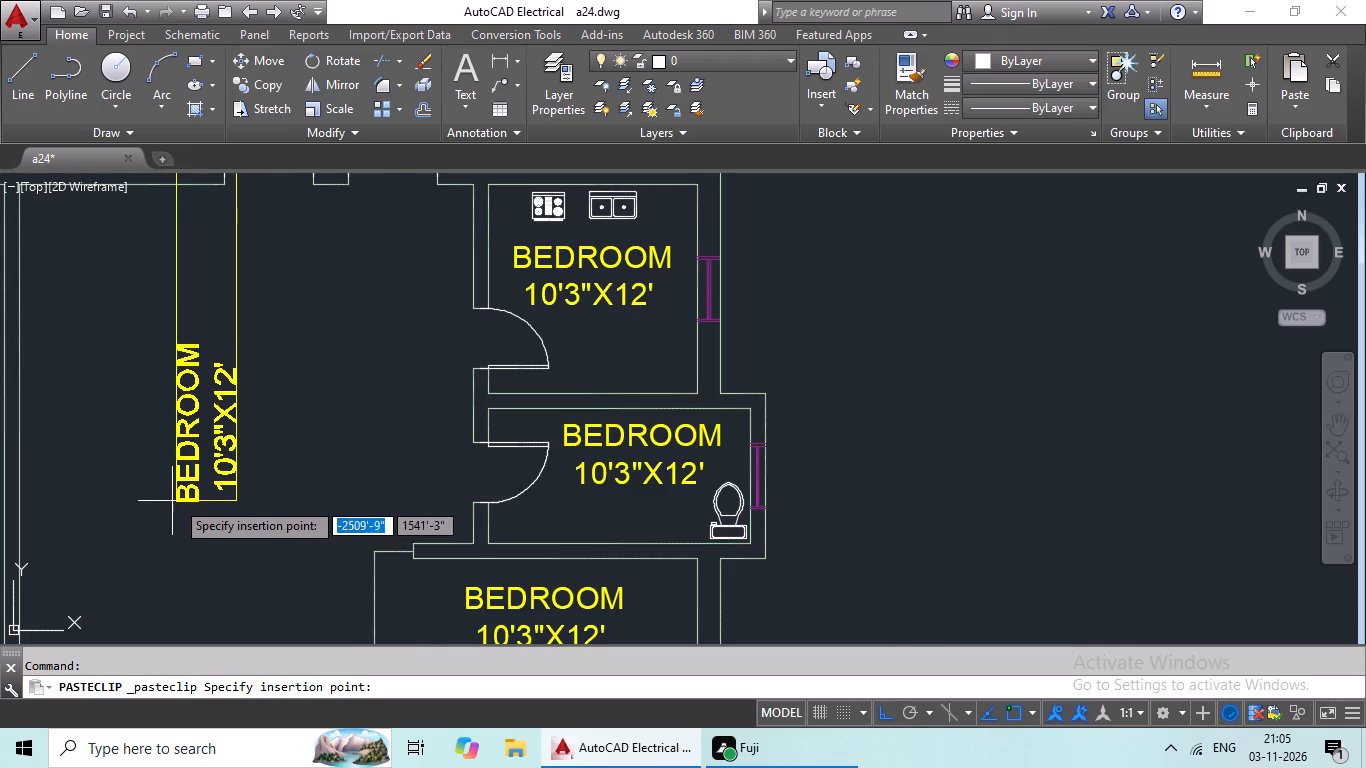
pyautogui.moveTo(255, 453); pyautogui.dragTo(359, 409, button='middle')
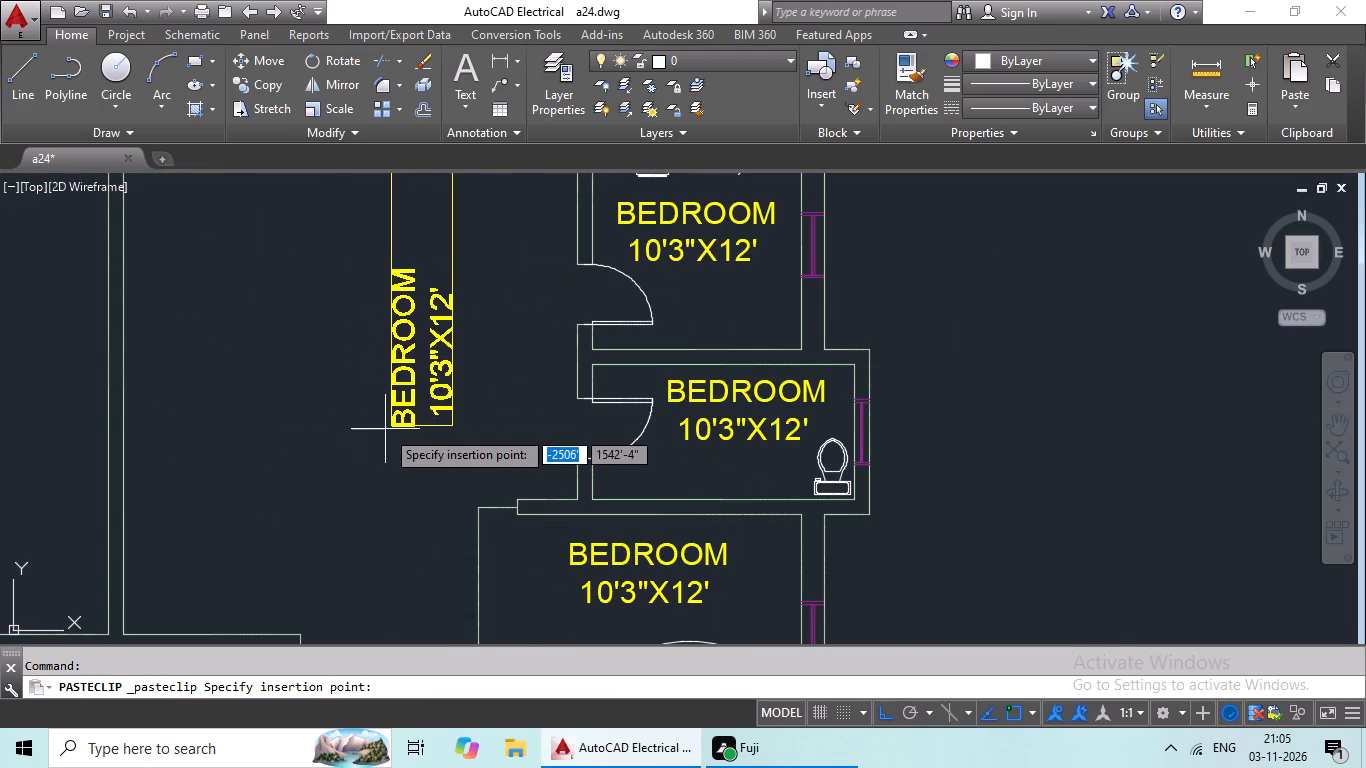
pyautogui.click(394, 425)
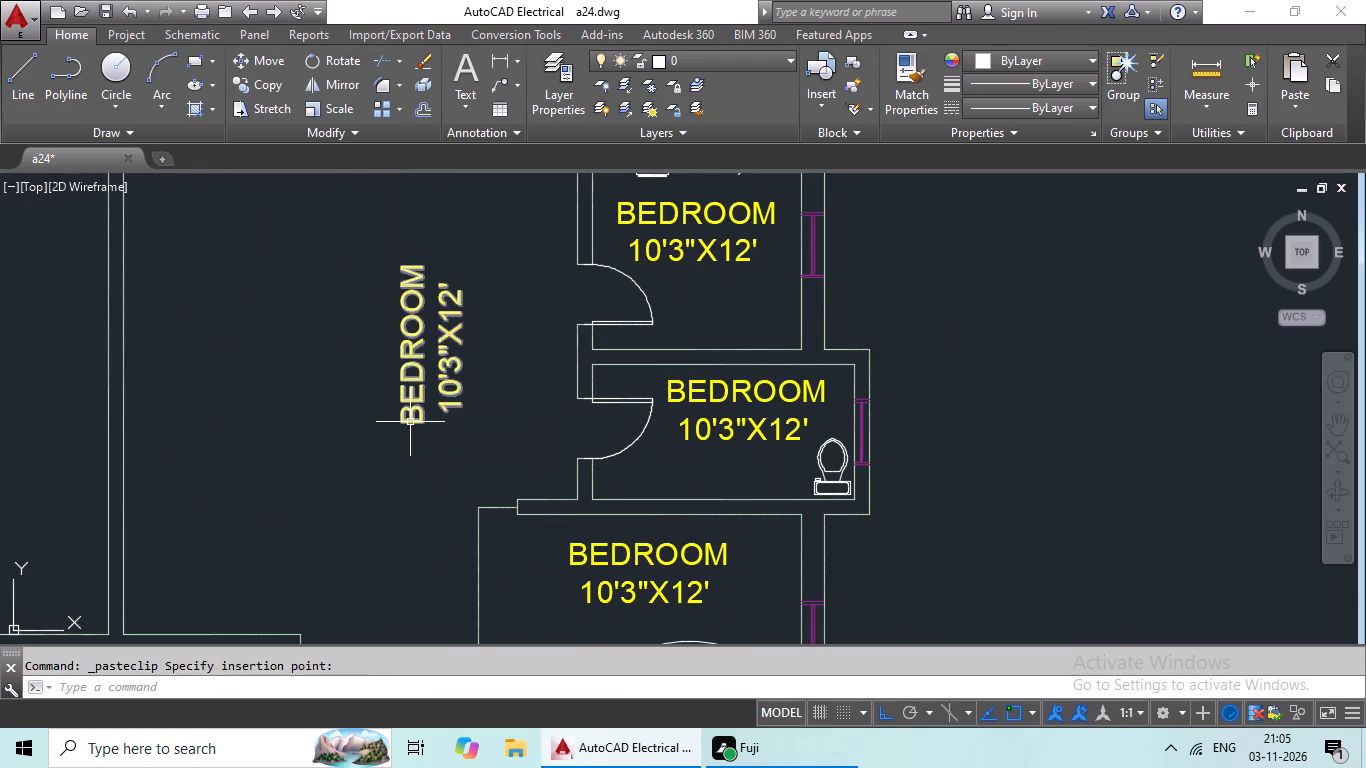
pyautogui.hotkey('ctrl', 'v')
pyautogui.keyDown('ctrl'); pyautogui.scroll(-3, 408, 433); pyautogui.keyUp('ctrl')
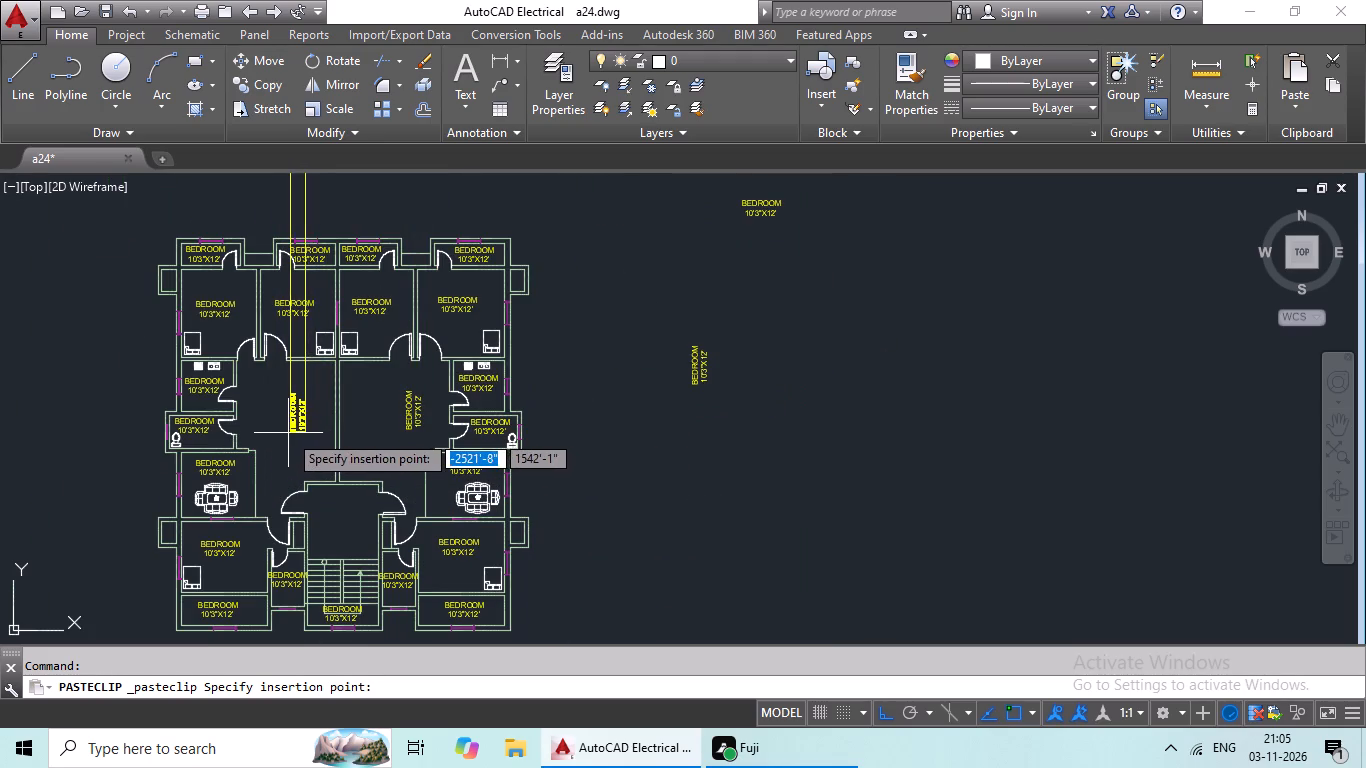
pyautogui.click(288, 433)
# Insert the Dining Set - 36 x 72 in. block from Home - Space Planner.dwg in the empty area southeast of the building.
pyautogui.scroll(-1, 697, 389)
pyautogui.moveTo(819, 383); pyautogui.dragTo(655, 393, button='middle')
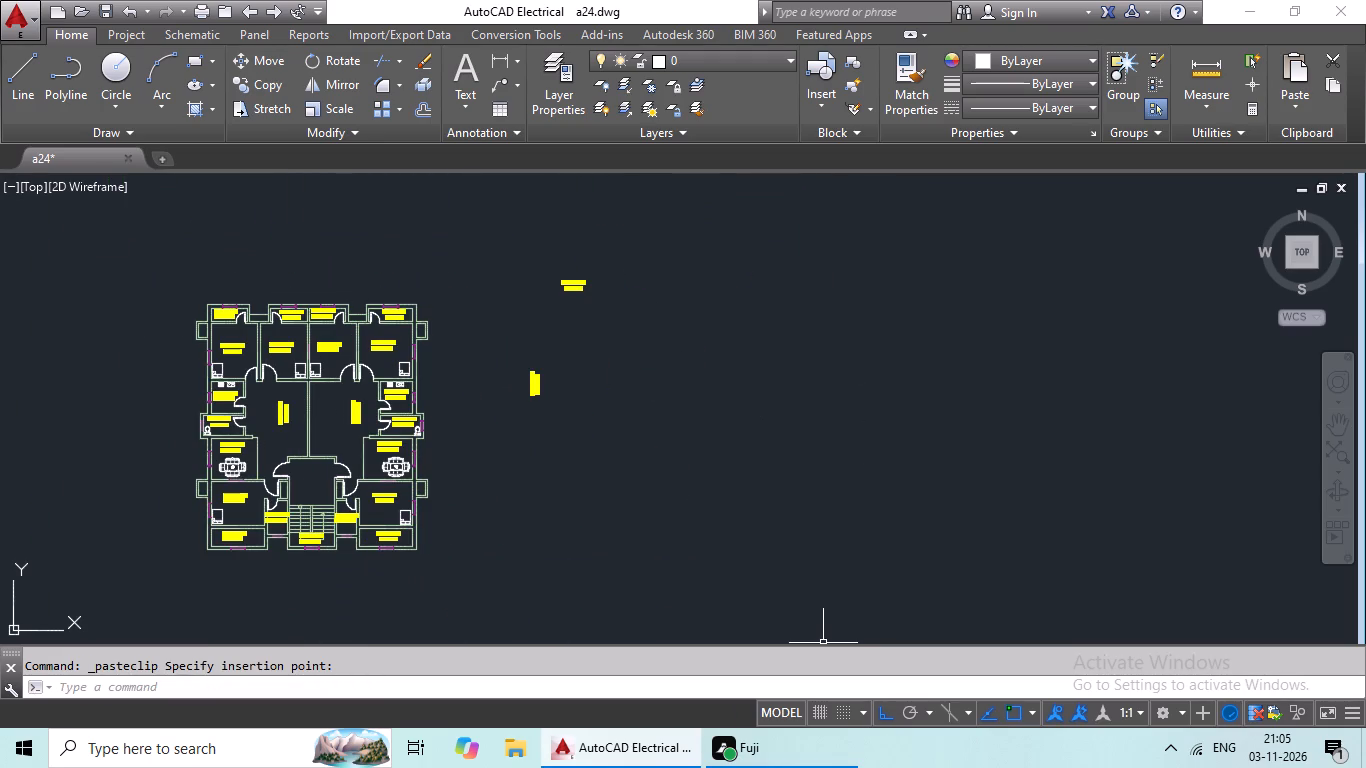
pyautogui.press('d')
pyautogui.press('c')
pyautogui.press('space')
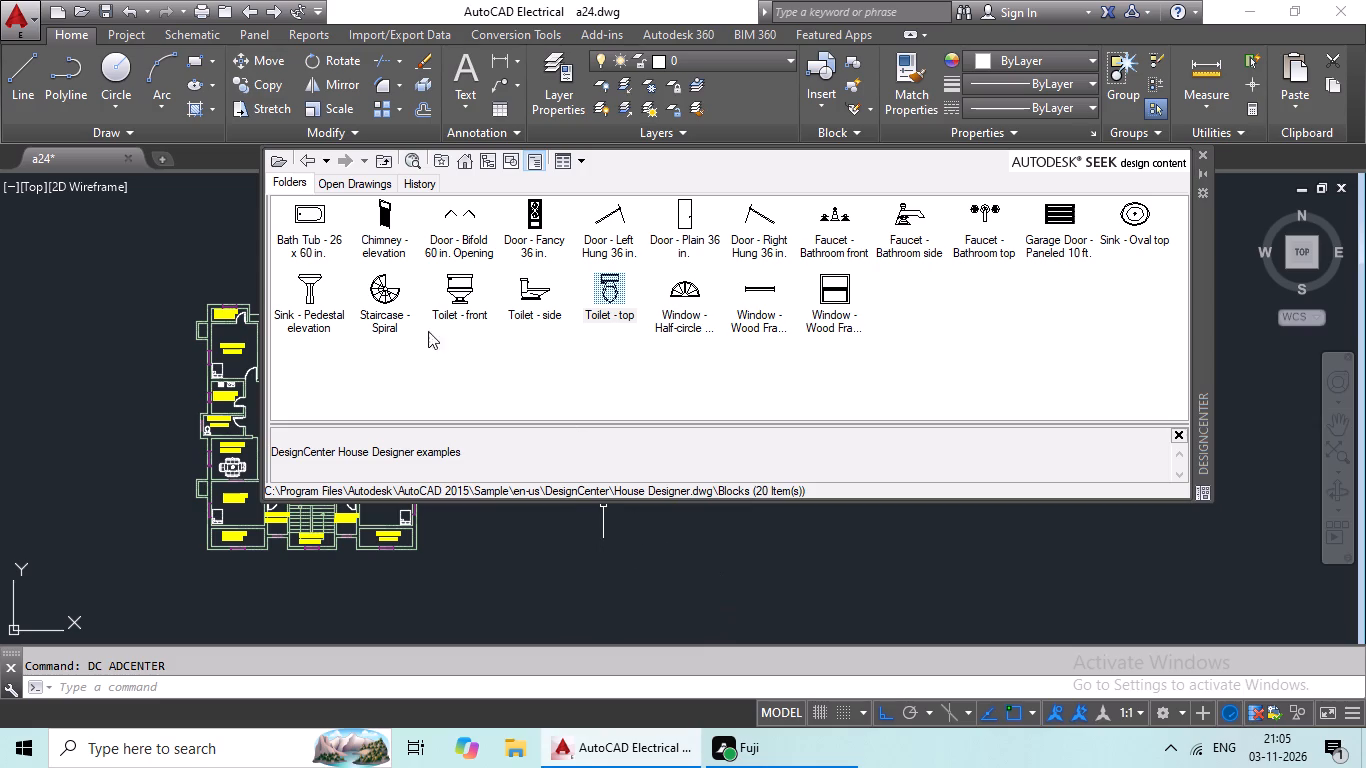
pyautogui.click(463, 158)
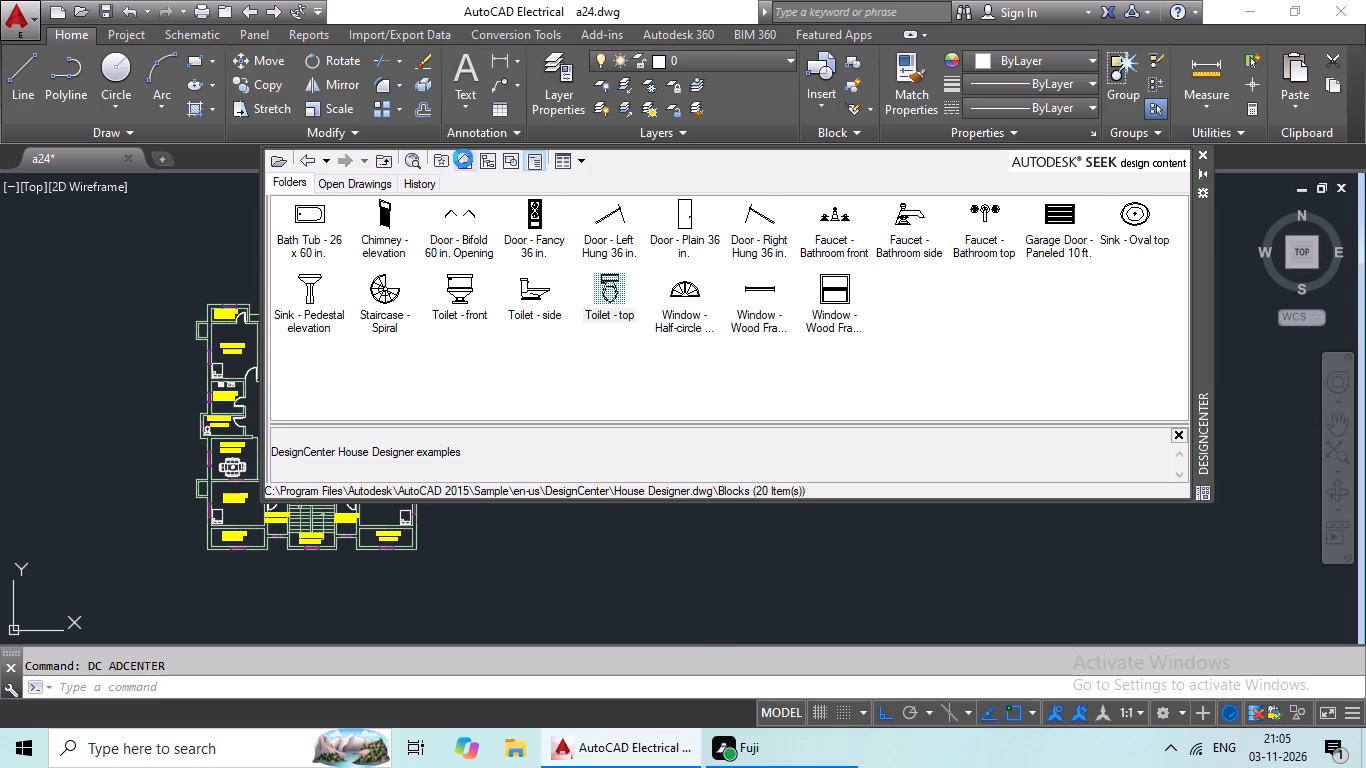
pyautogui.doubleClick(454, 230)
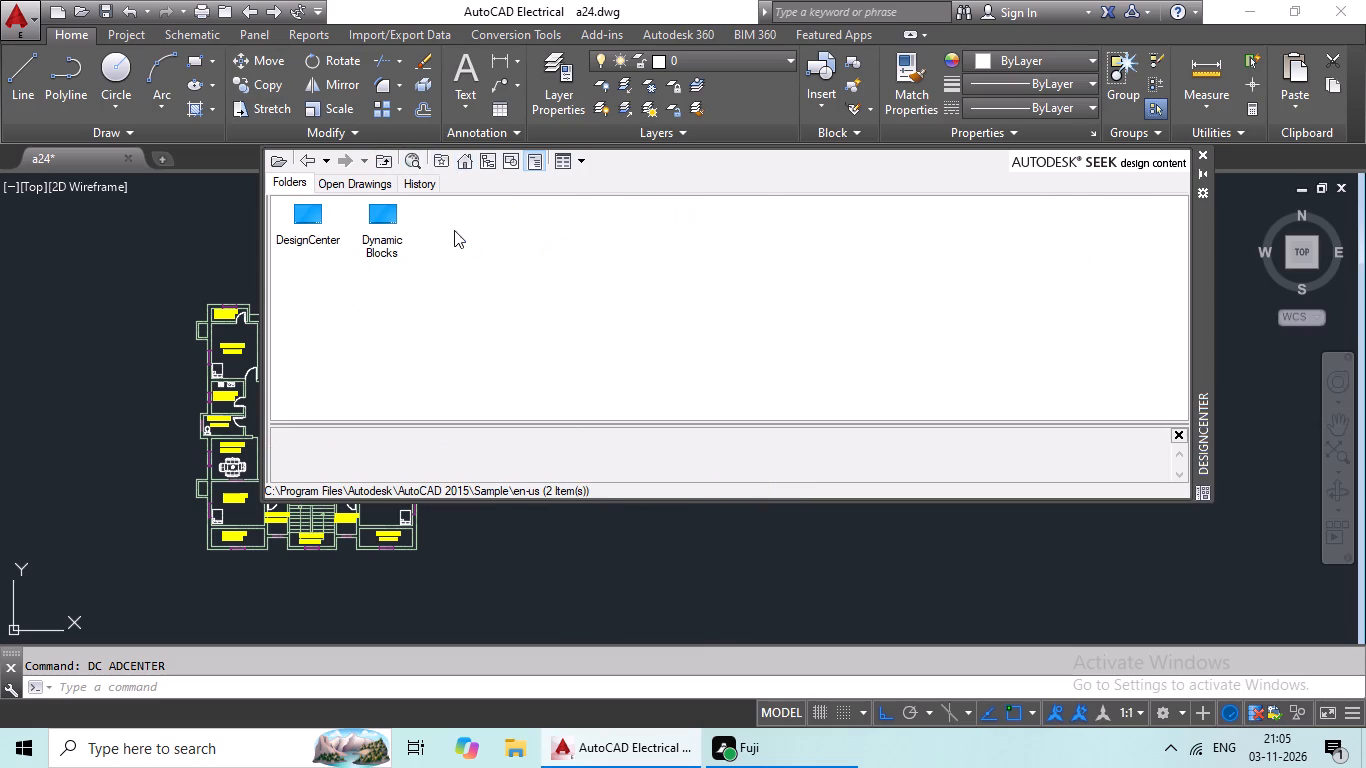
pyautogui.doubleClick(305, 234)
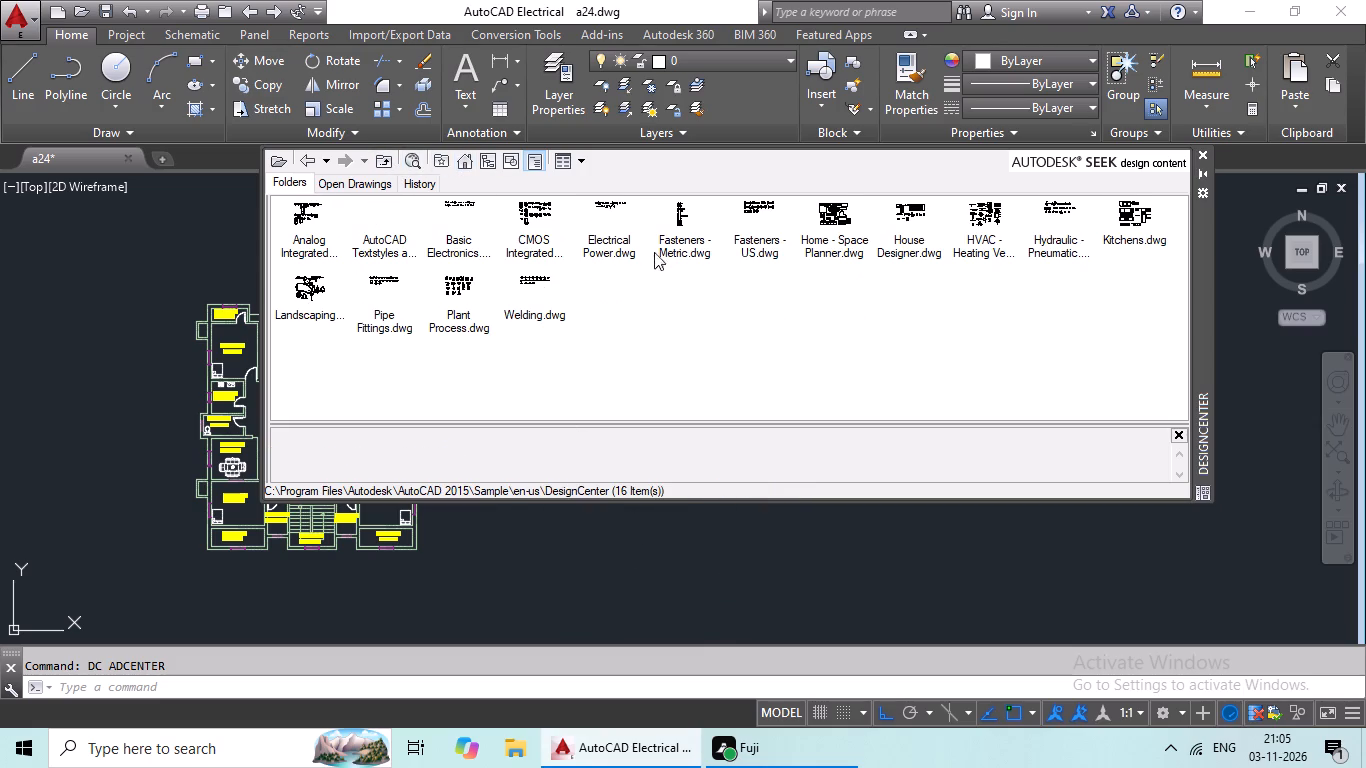
pyautogui.doubleClick(843, 238)
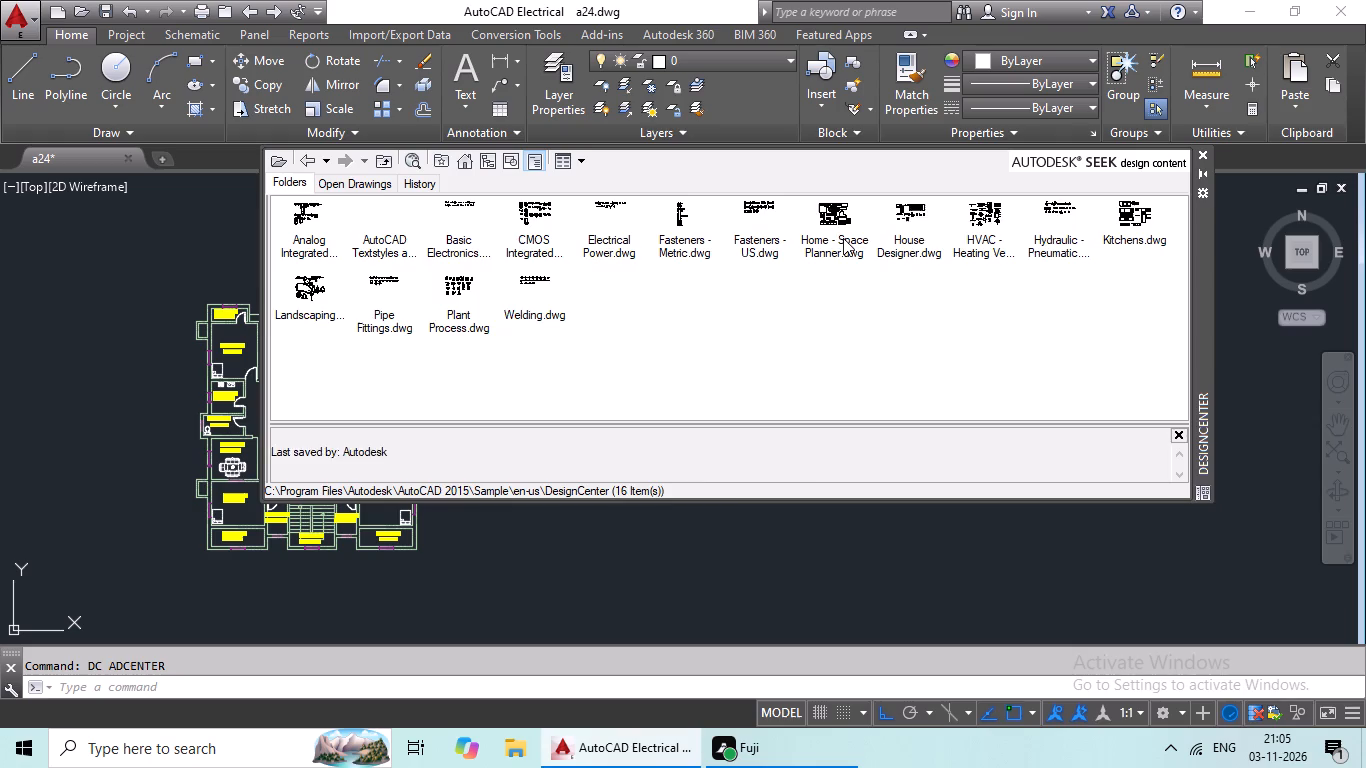
pyautogui.doubleClick(319, 245)
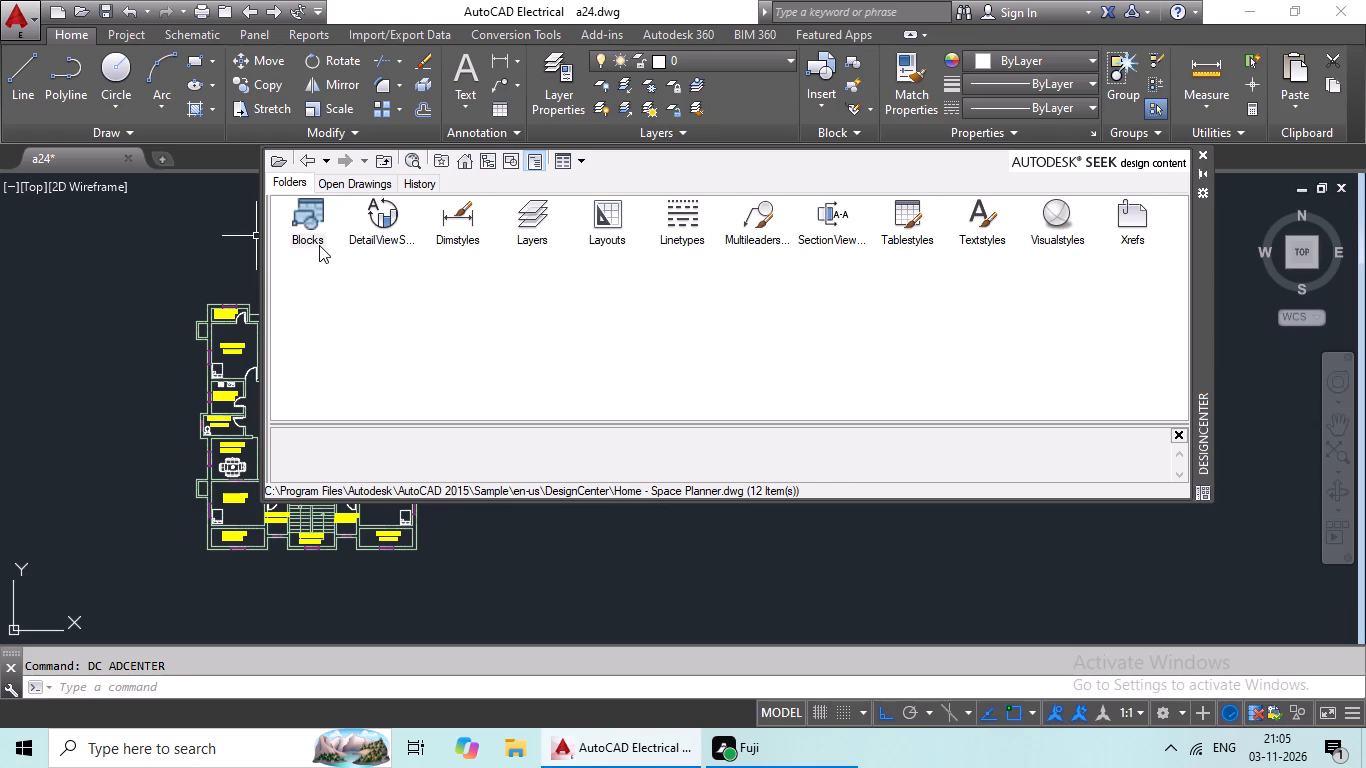
pyautogui.doubleClick(747, 221)
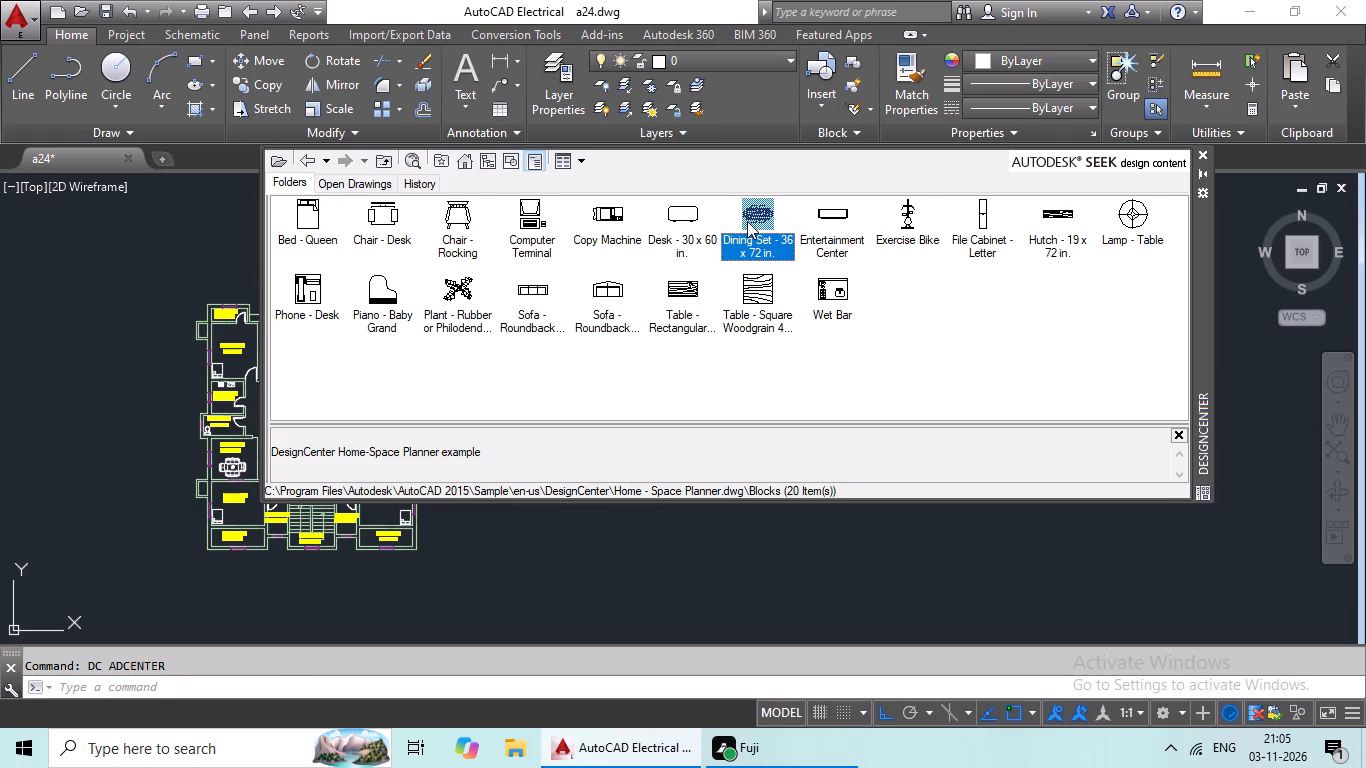
pyautogui.click(694, 492)
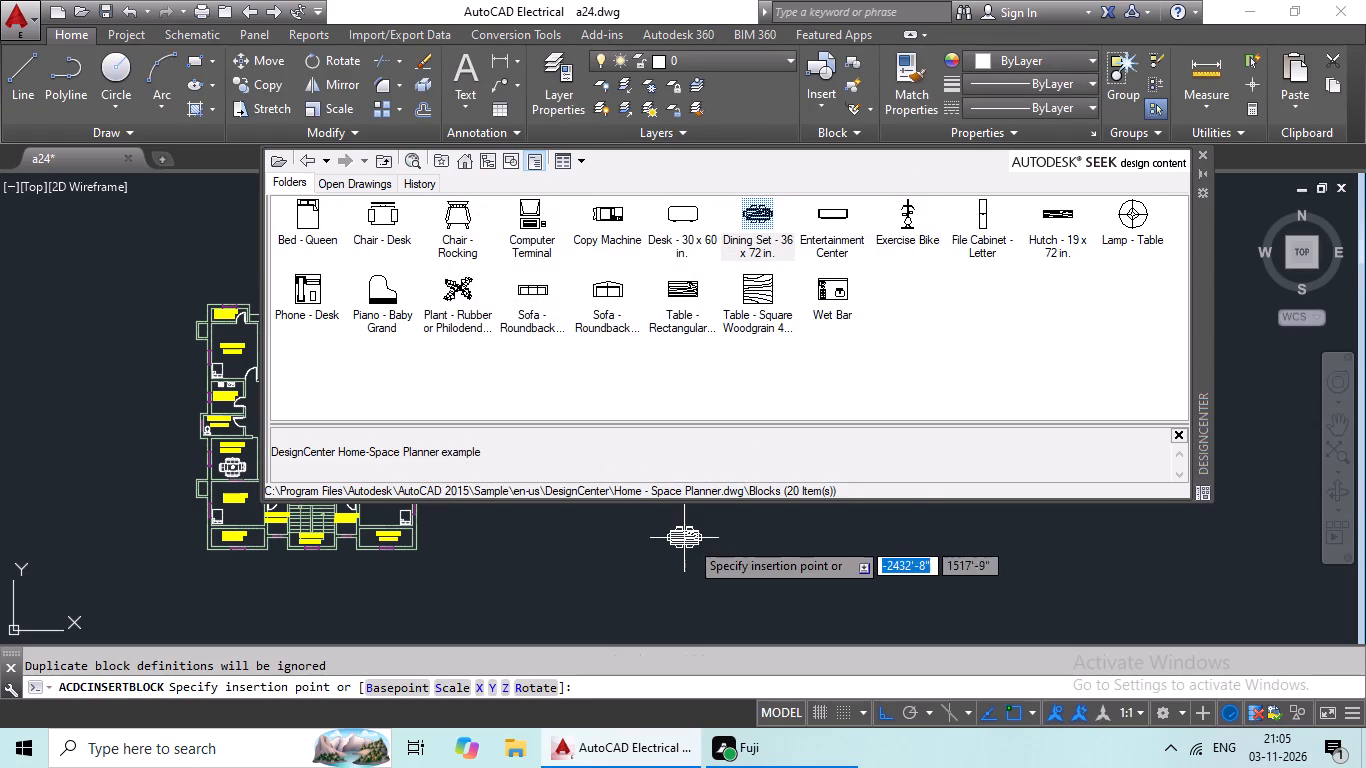
pyautogui.click(701, 544)
pyautogui.click(1201, 148)
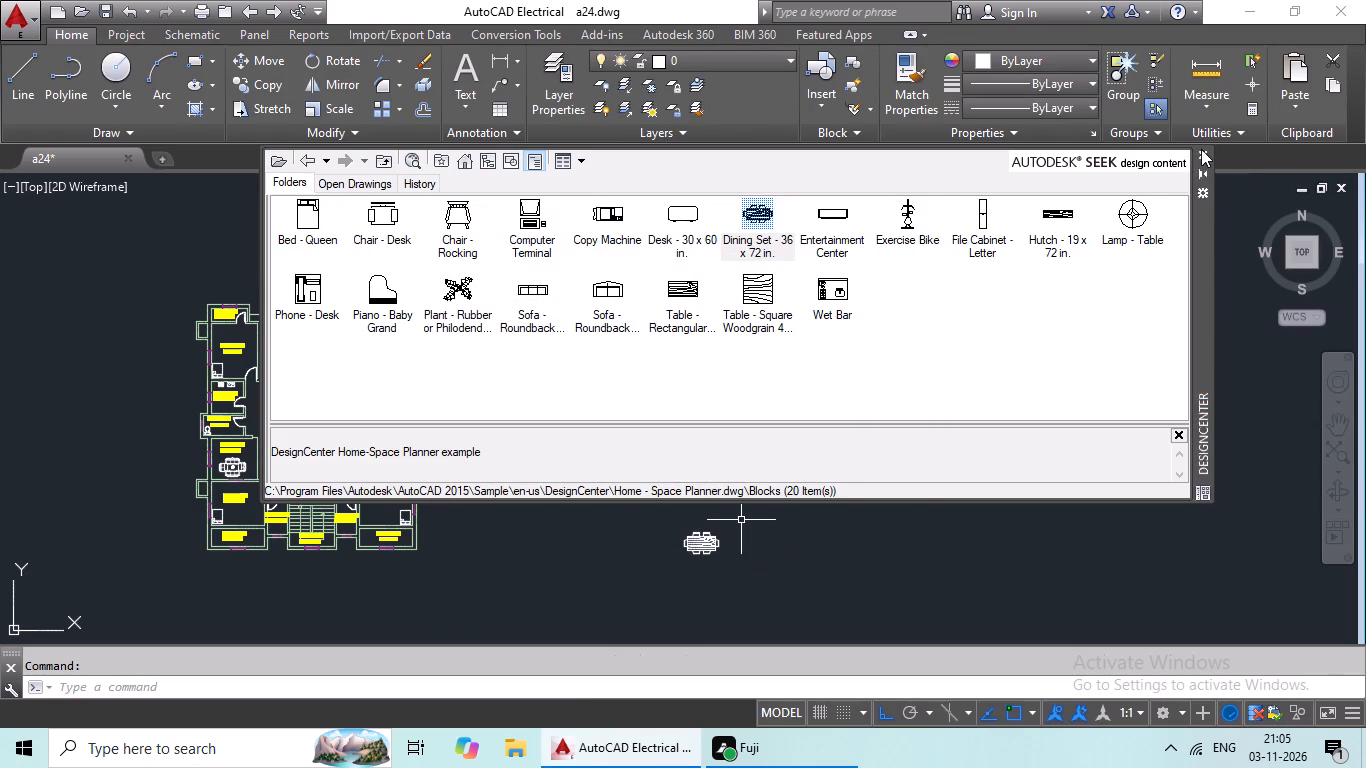
# Rotate the newly inserted dining set 90° so its table runs north-south.
pyautogui.moveTo(903, 394); pyautogui.dragTo(882, 302, button='middle')
pyautogui.scroll(2, 686, 479)
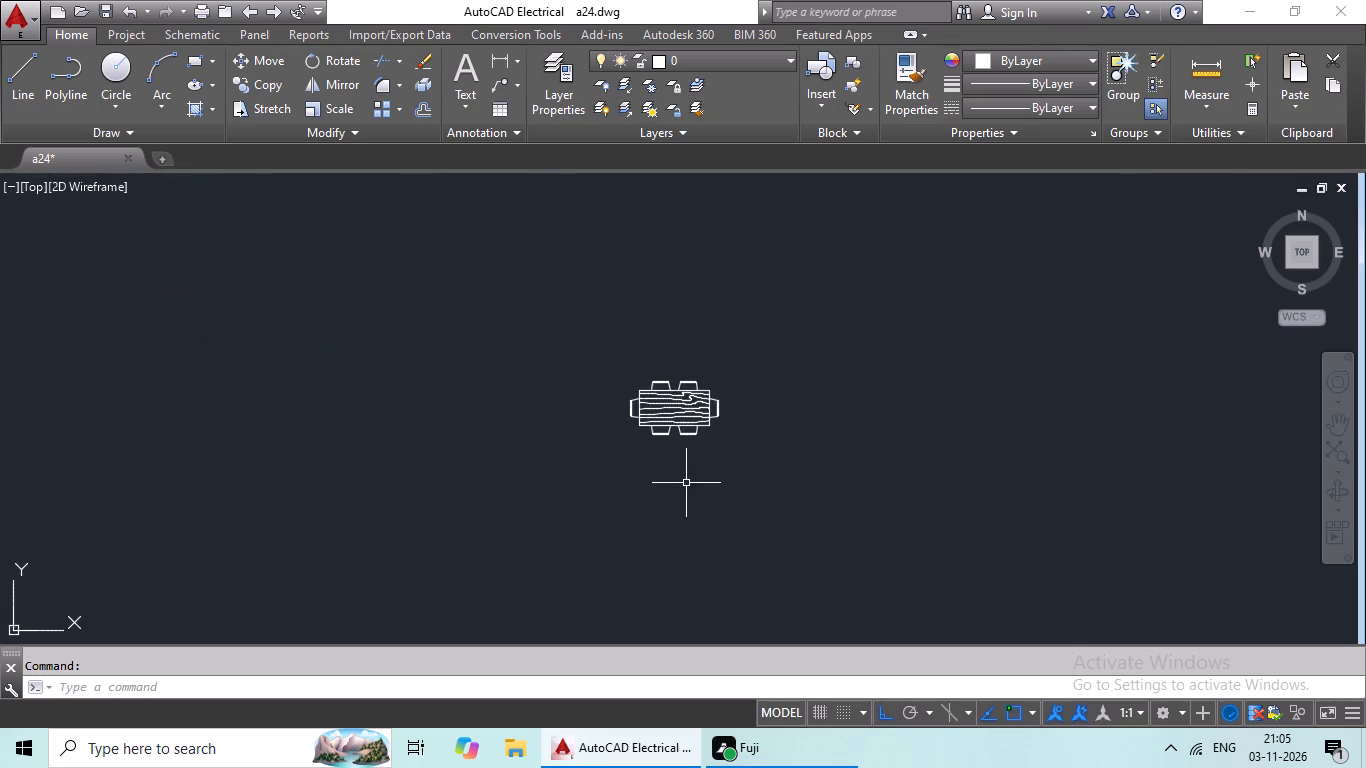
pyautogui.moveTo(749, 358); pyautogui.dragTo(793, 468)
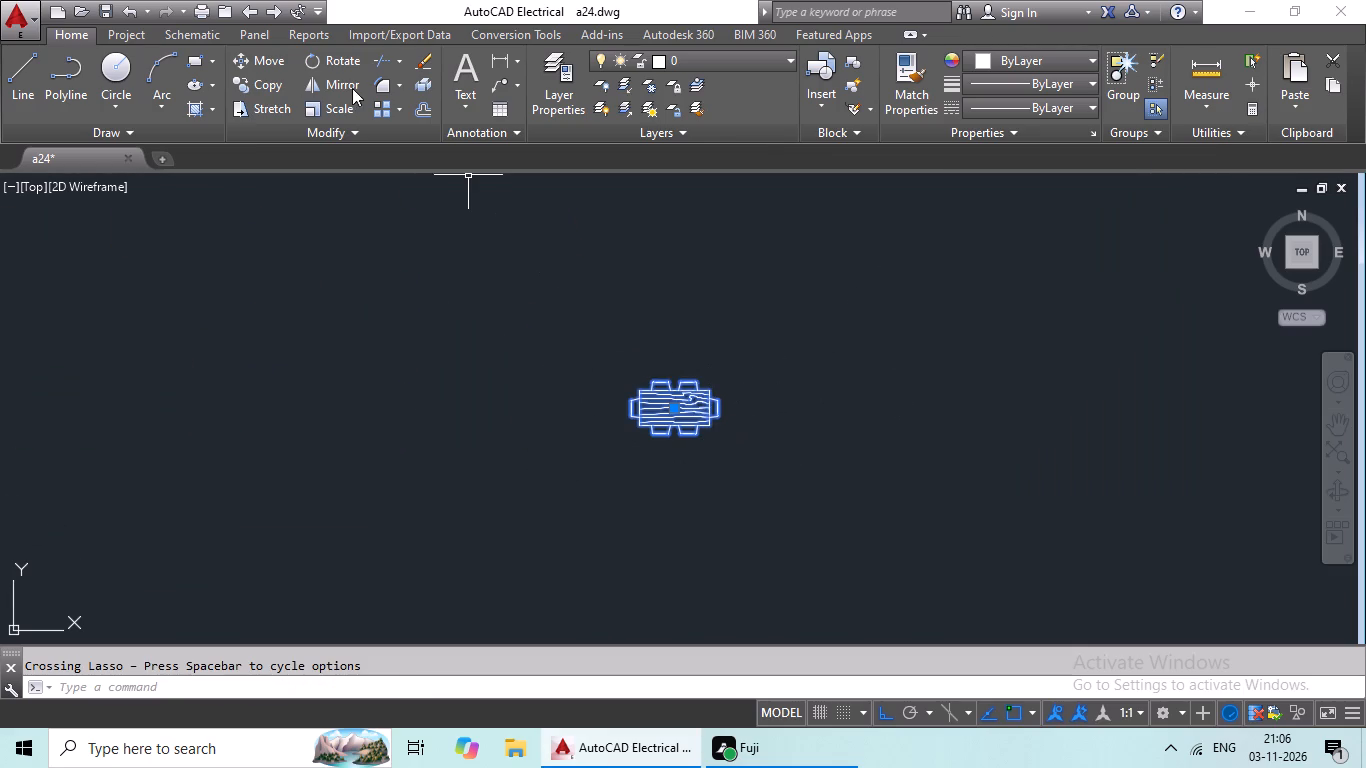
pyautogui.click(316, 58)
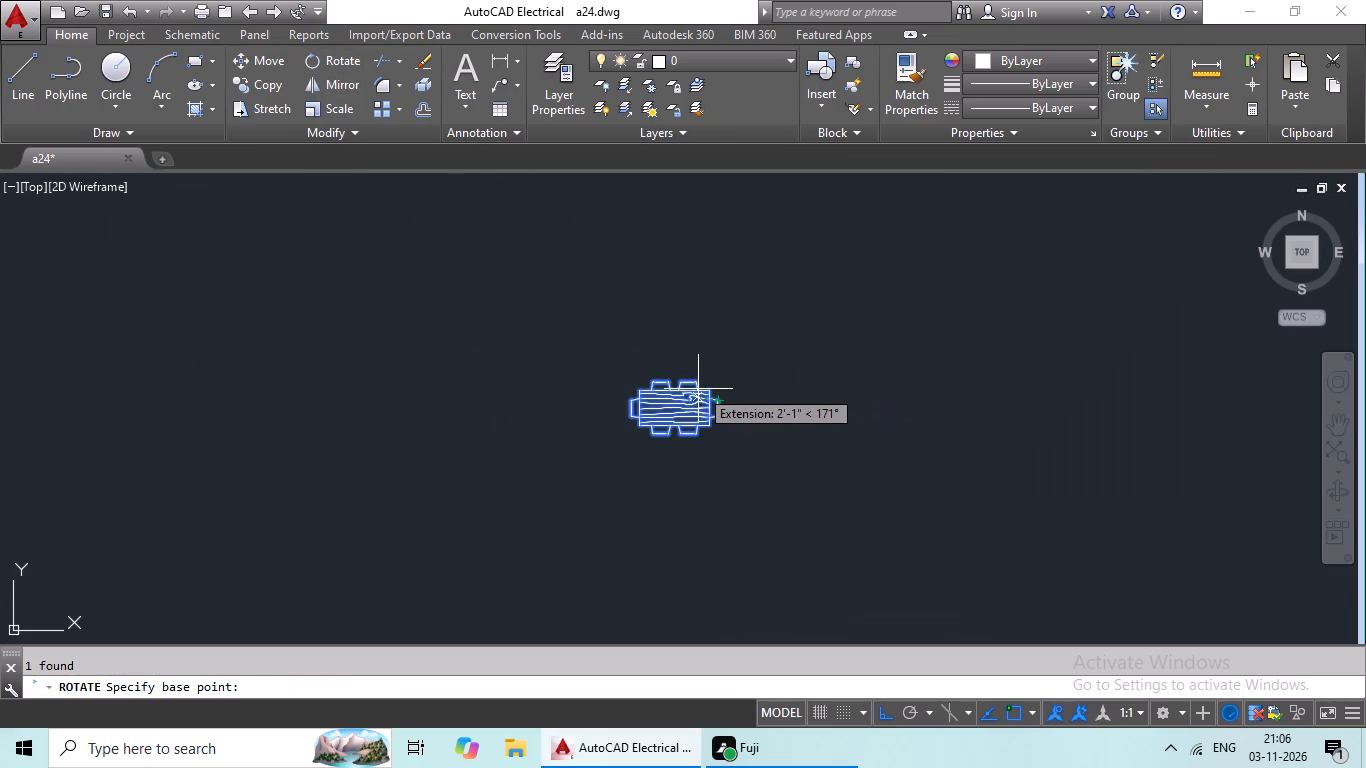
pyautogui.moveTo(698, 389); pyautogui.dragTo(697, 377)
pyautogui.click(680, 329)
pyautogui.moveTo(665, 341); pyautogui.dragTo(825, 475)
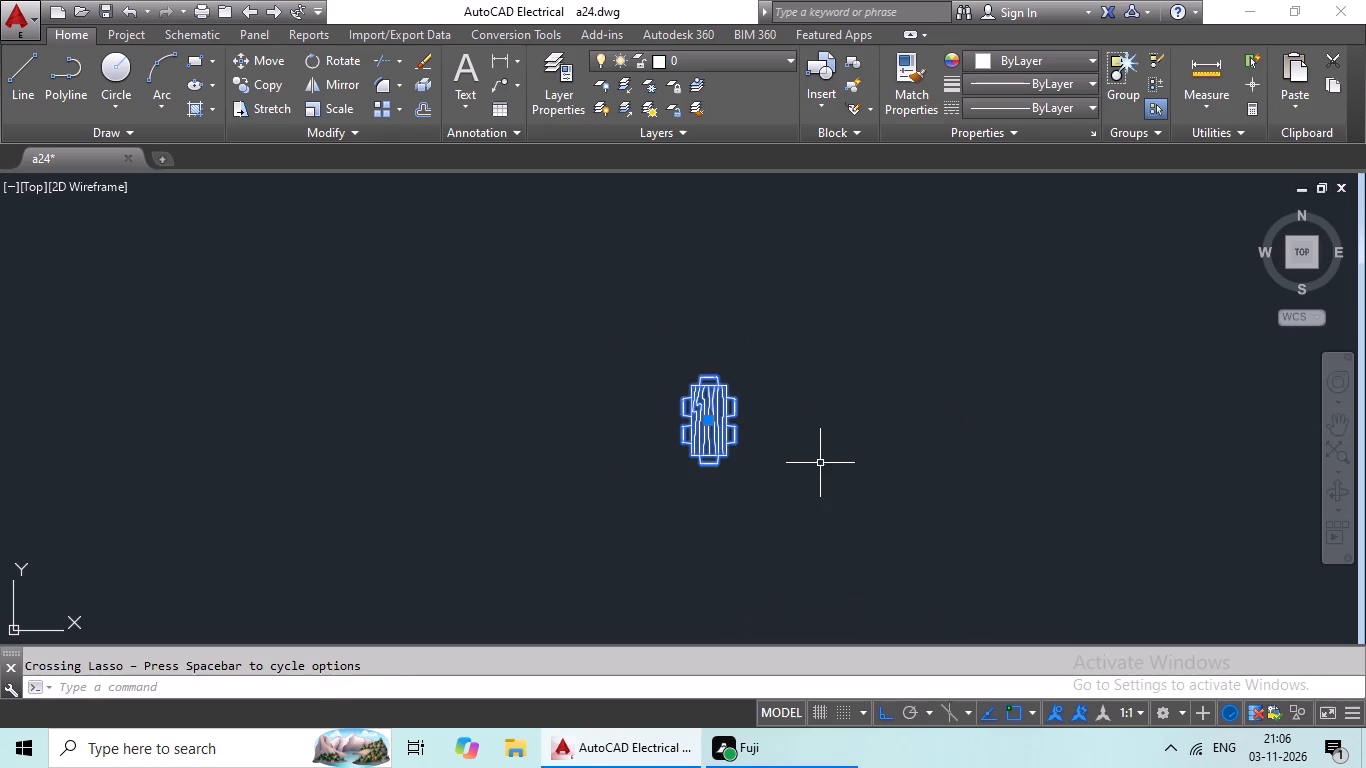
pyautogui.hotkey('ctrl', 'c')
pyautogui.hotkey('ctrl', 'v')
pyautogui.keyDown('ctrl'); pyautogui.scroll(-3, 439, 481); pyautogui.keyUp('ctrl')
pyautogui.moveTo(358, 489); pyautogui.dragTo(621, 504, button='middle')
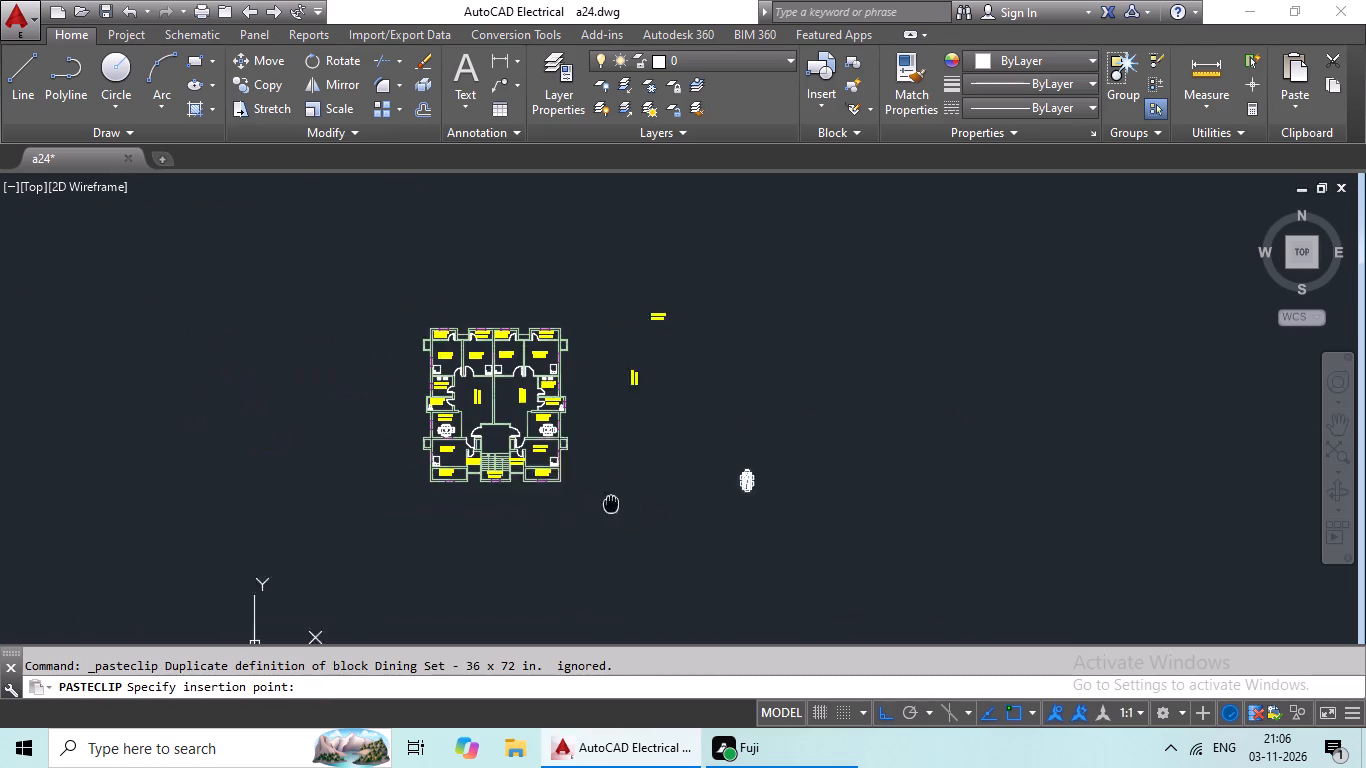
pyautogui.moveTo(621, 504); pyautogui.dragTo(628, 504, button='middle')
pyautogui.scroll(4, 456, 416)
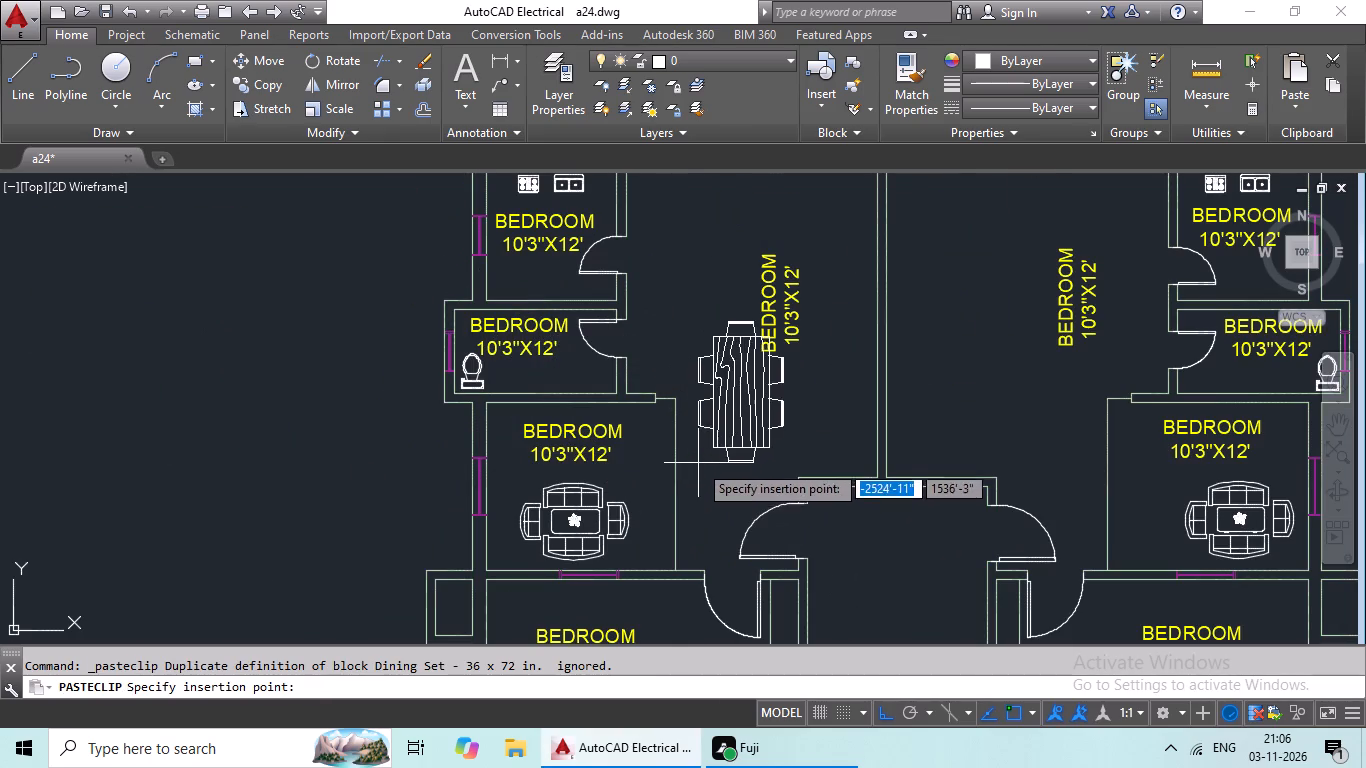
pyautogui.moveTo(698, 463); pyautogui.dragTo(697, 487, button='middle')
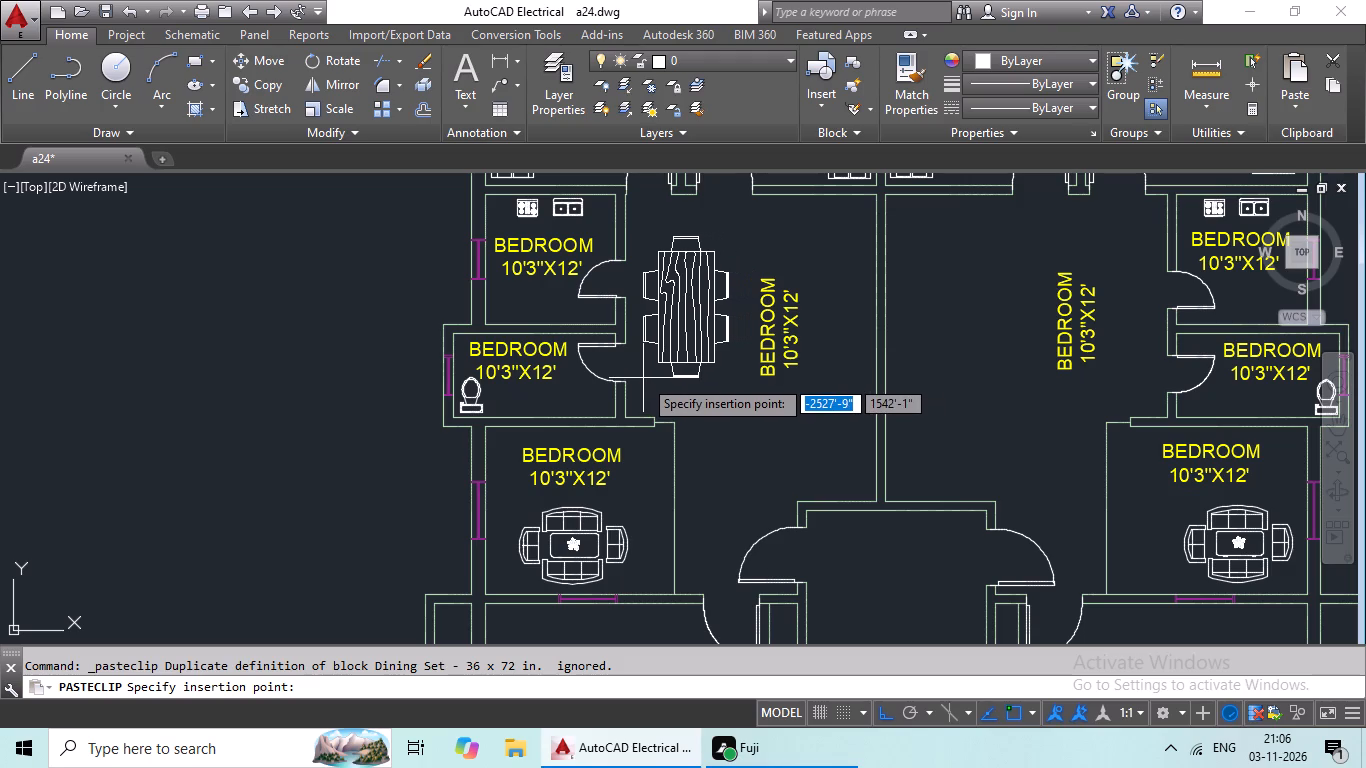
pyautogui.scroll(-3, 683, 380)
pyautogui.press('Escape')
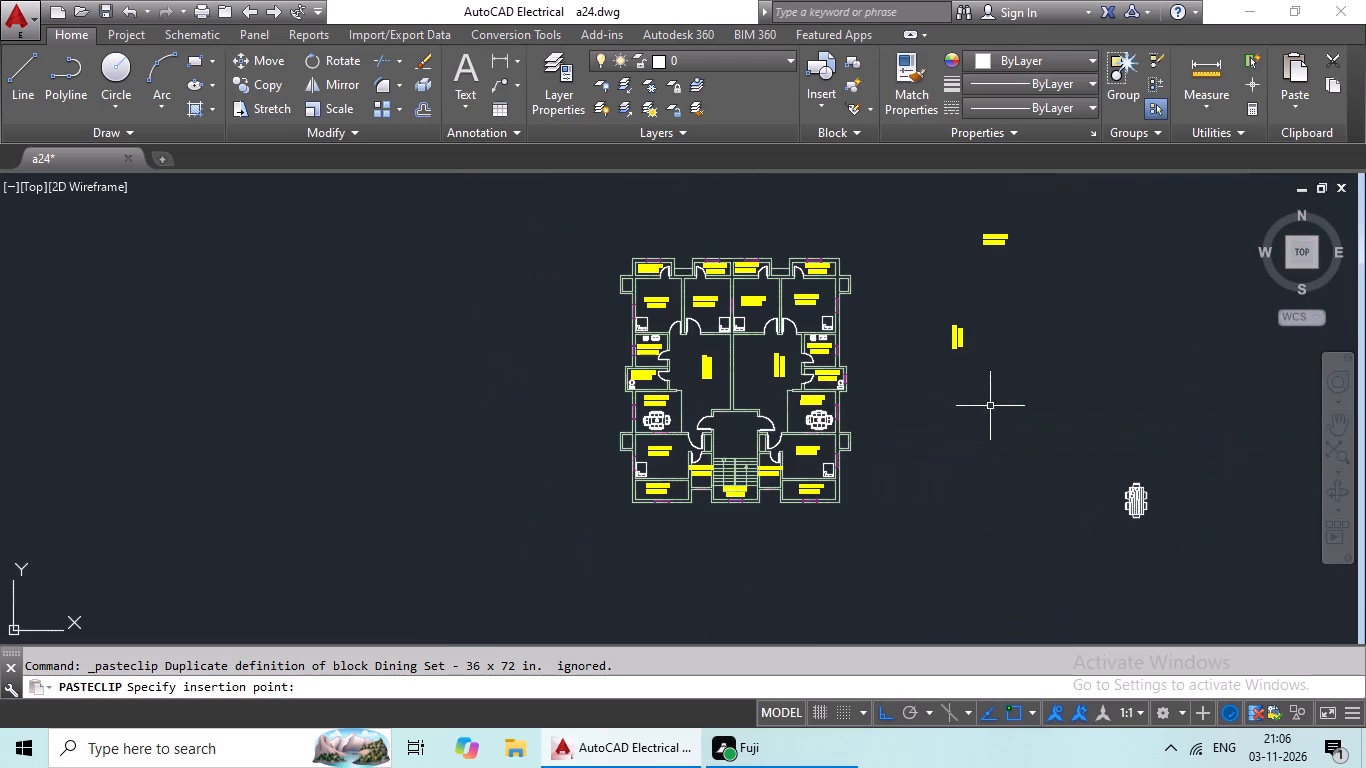
# Scale the dining set down to roughly 60% of its size, using its full chair-to-chair length as the reference.
pyautogui.moveTo(1067, 468); pyautogui.dragTo(574, 386, button='middle')
pyautogui.scroll(4, 628, 443)
pyautogui.moveTo(764, 397); pyautogui.dragTo(669, 508, button='middle')
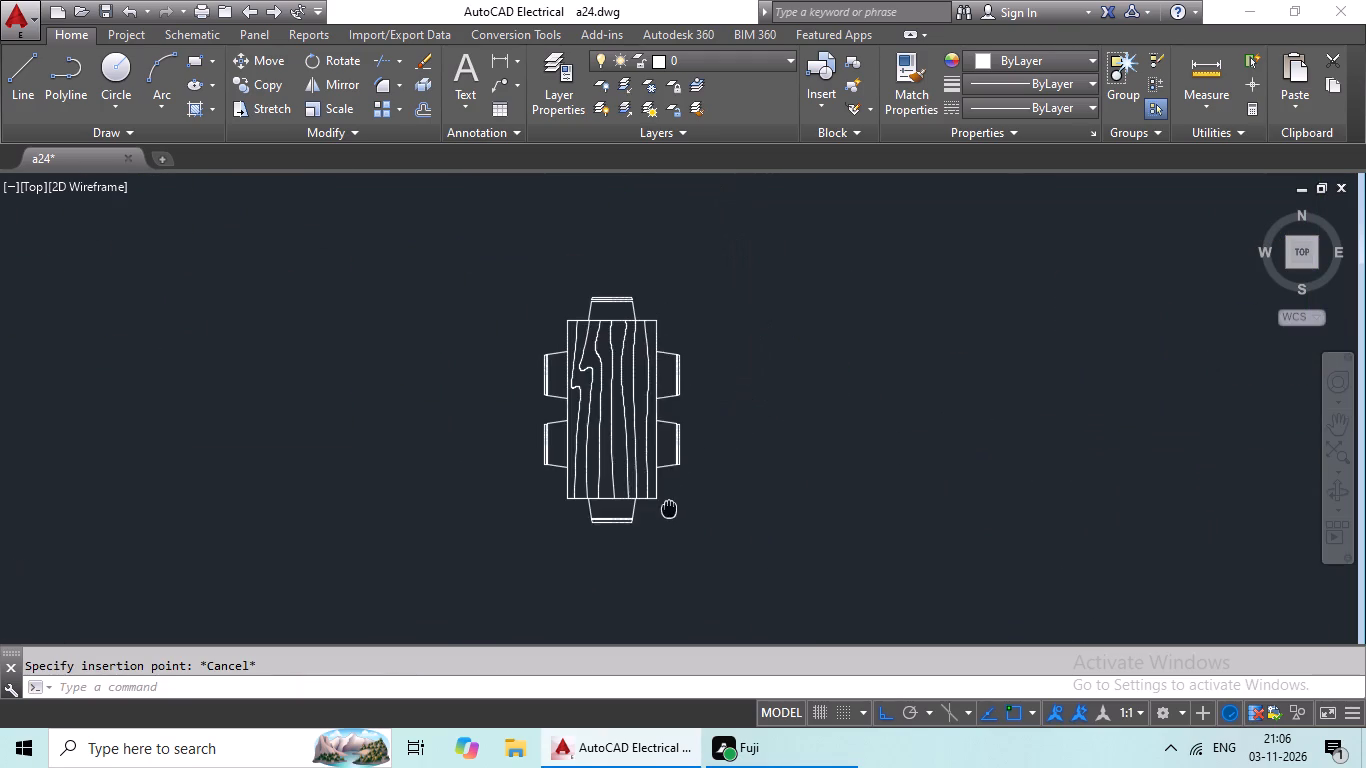
pyautogui.moveTo(669, 508); pyautogui.dragTo(674, 507, button='middle')
pyautogui.moveTo(617, 411); pyautogui.dragTo(615, 426)
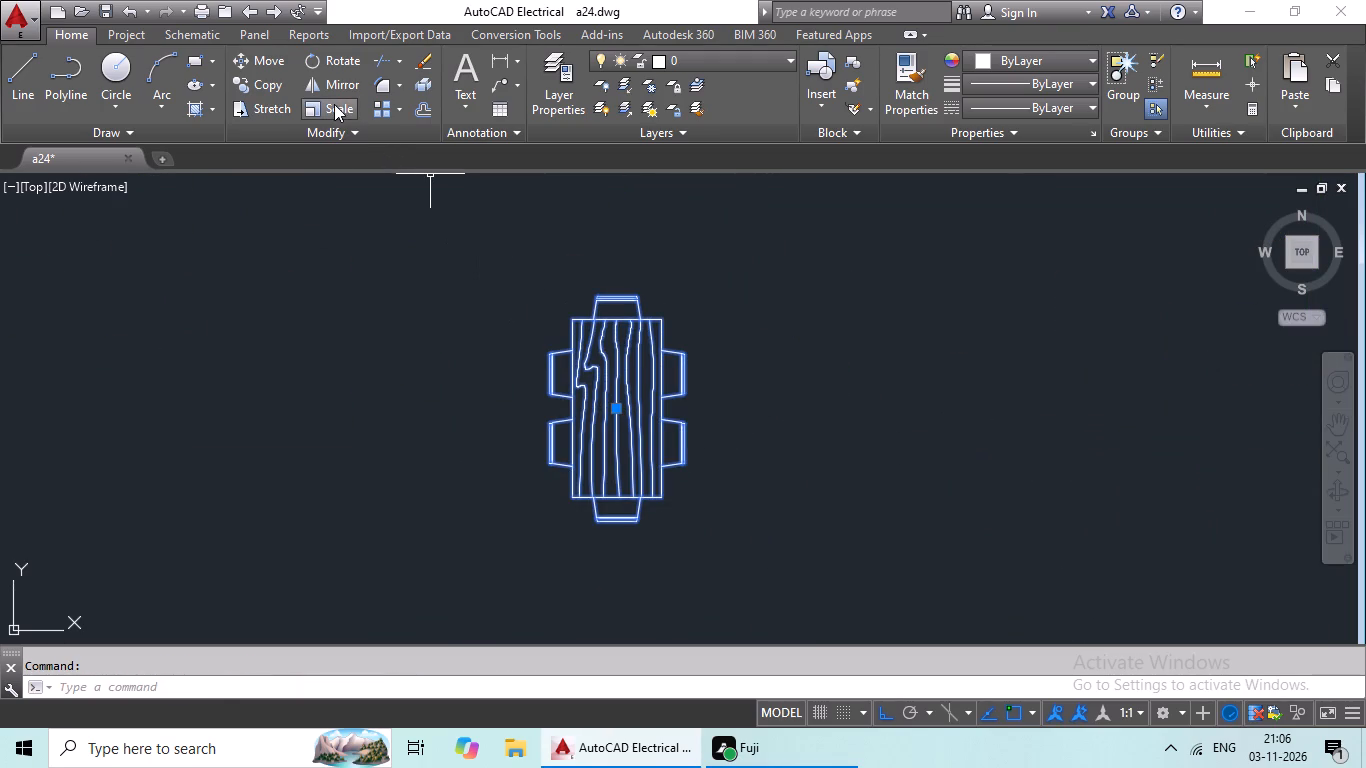
pyautogui.click(334, 104)
pyautogui.click(614, 517)
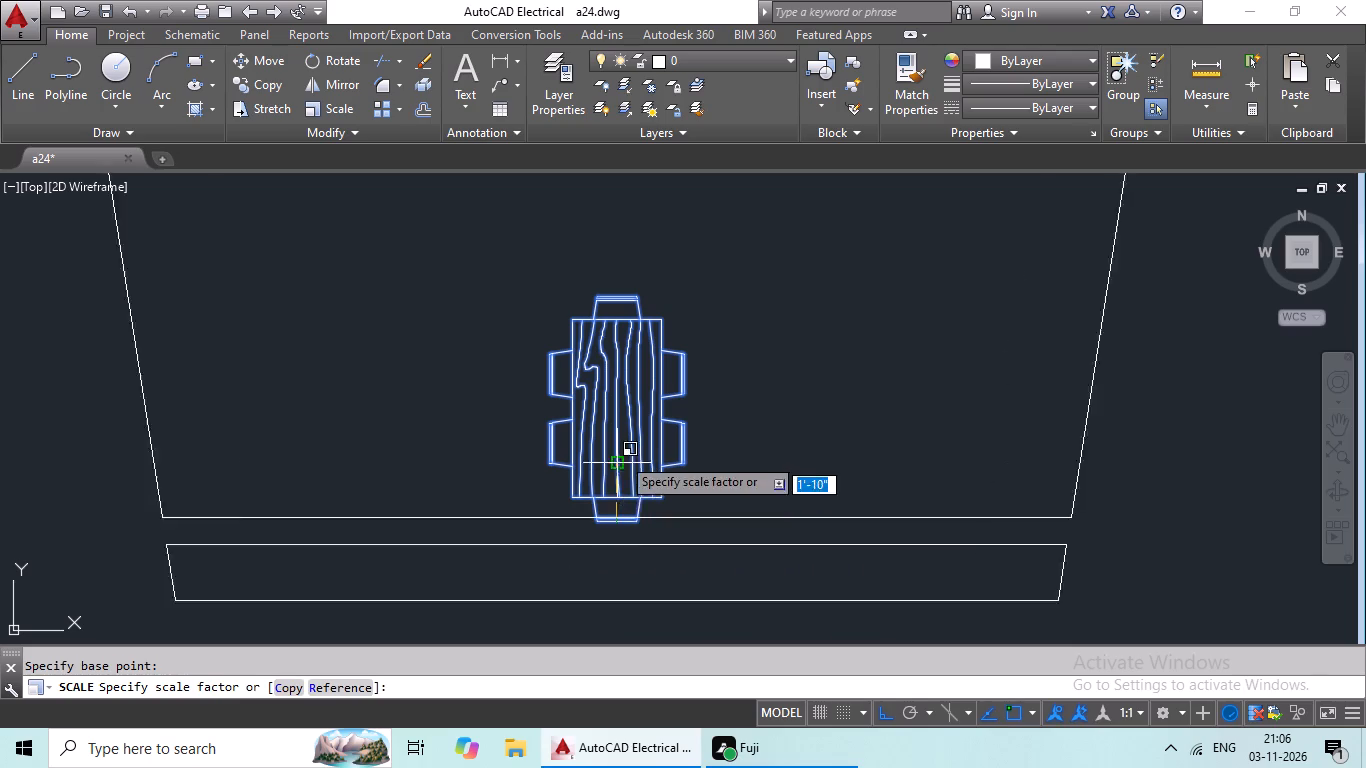
pyautogui.click(352, 687)
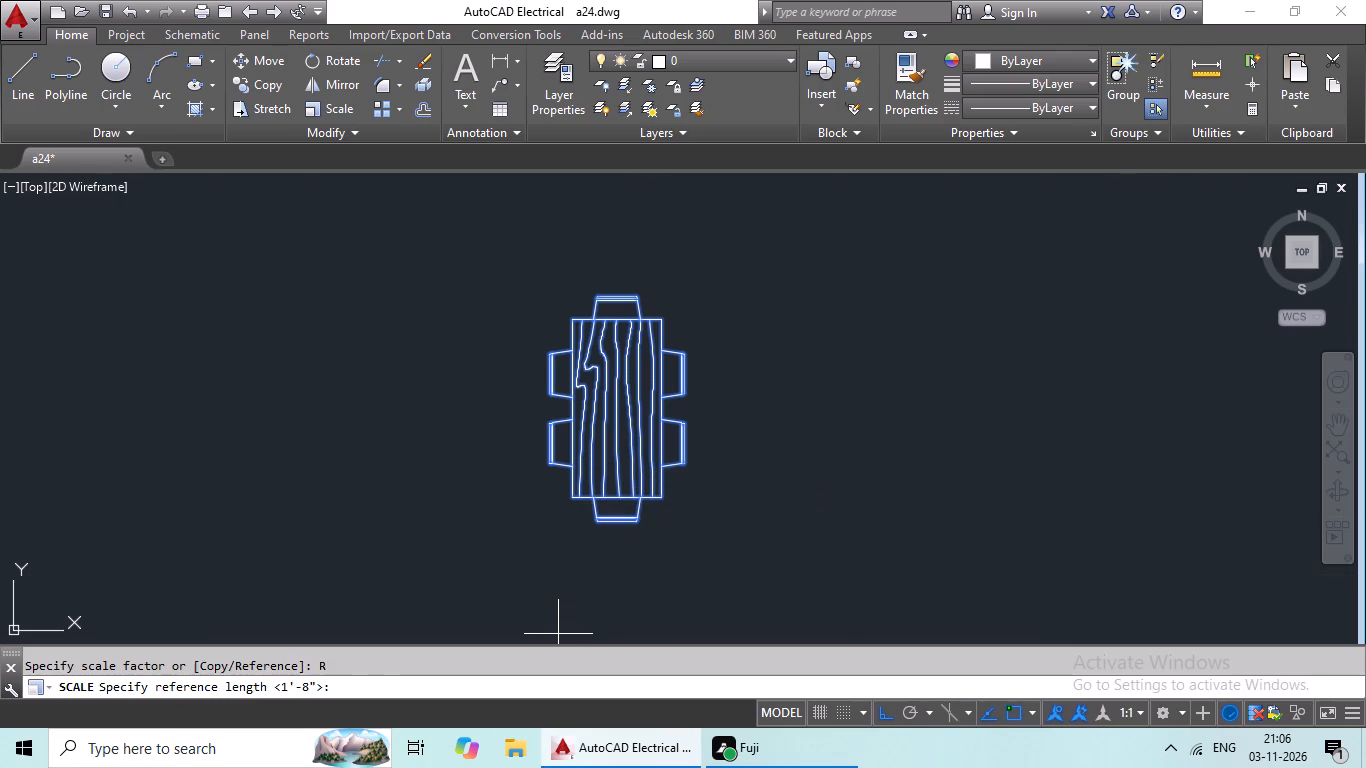
pyautogui.moveTo(619, 524); pyautogui.dragTo(619, 512)
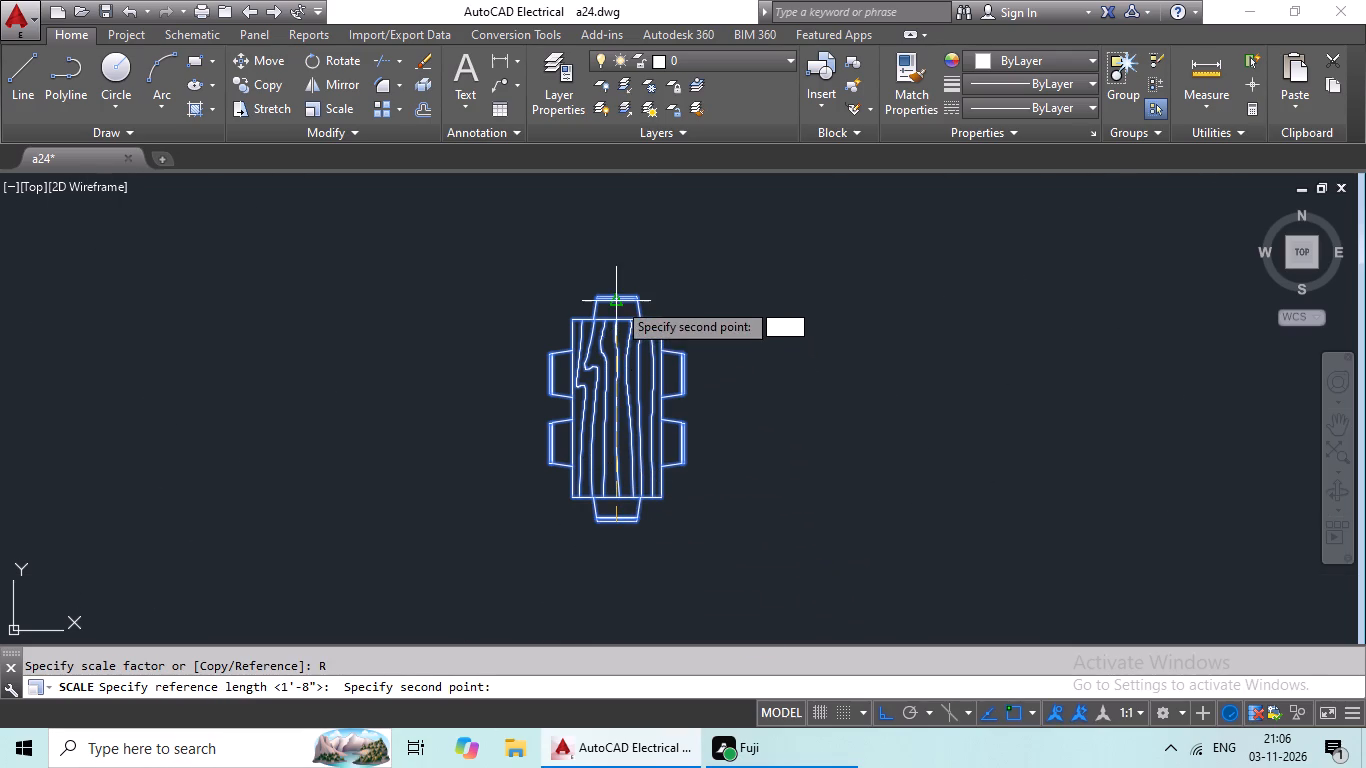
pyautogui.click(617, 295)
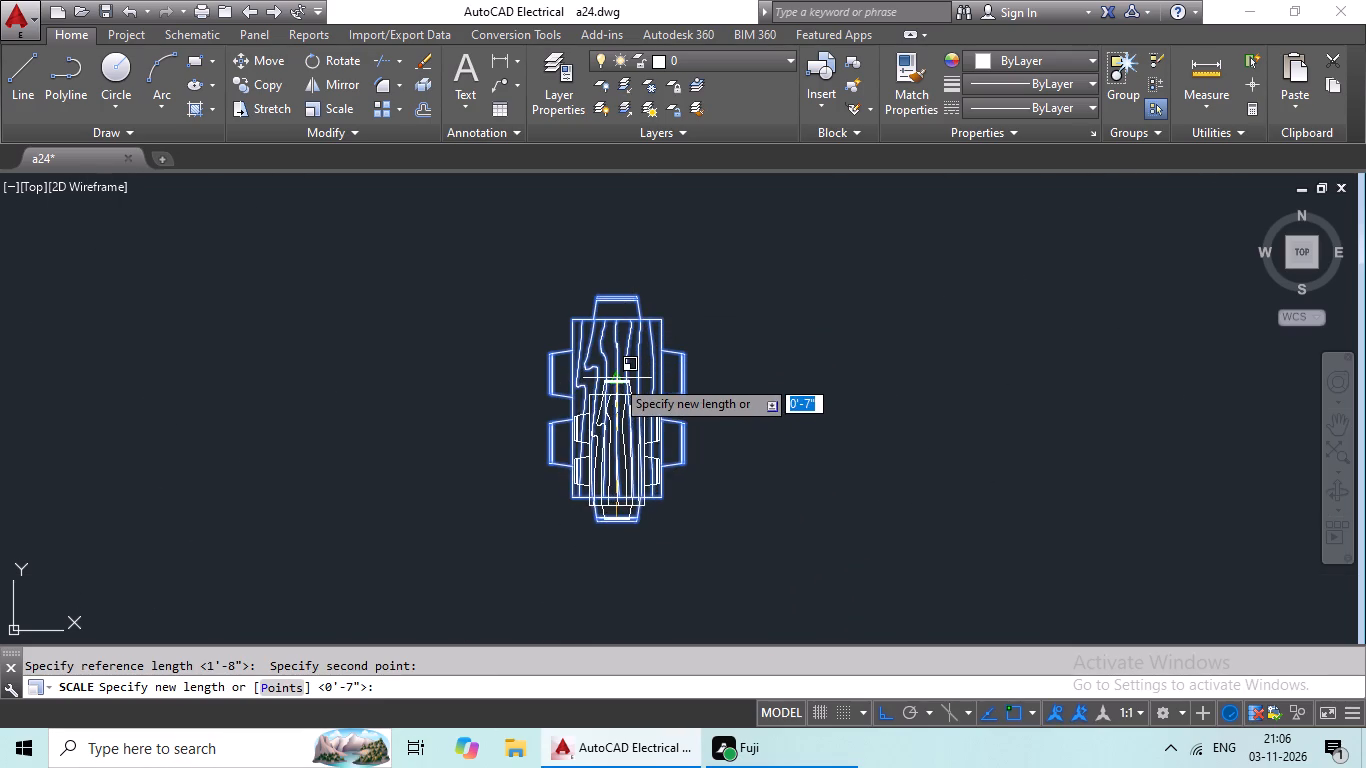
pyautogui.click(615, 378)
# Copy the reduced dining set into the east and west central halls, one on each side of the shared middle wall.
pyautogui.moveTo(694, 329); pyautogui.dragTo(744, 507)
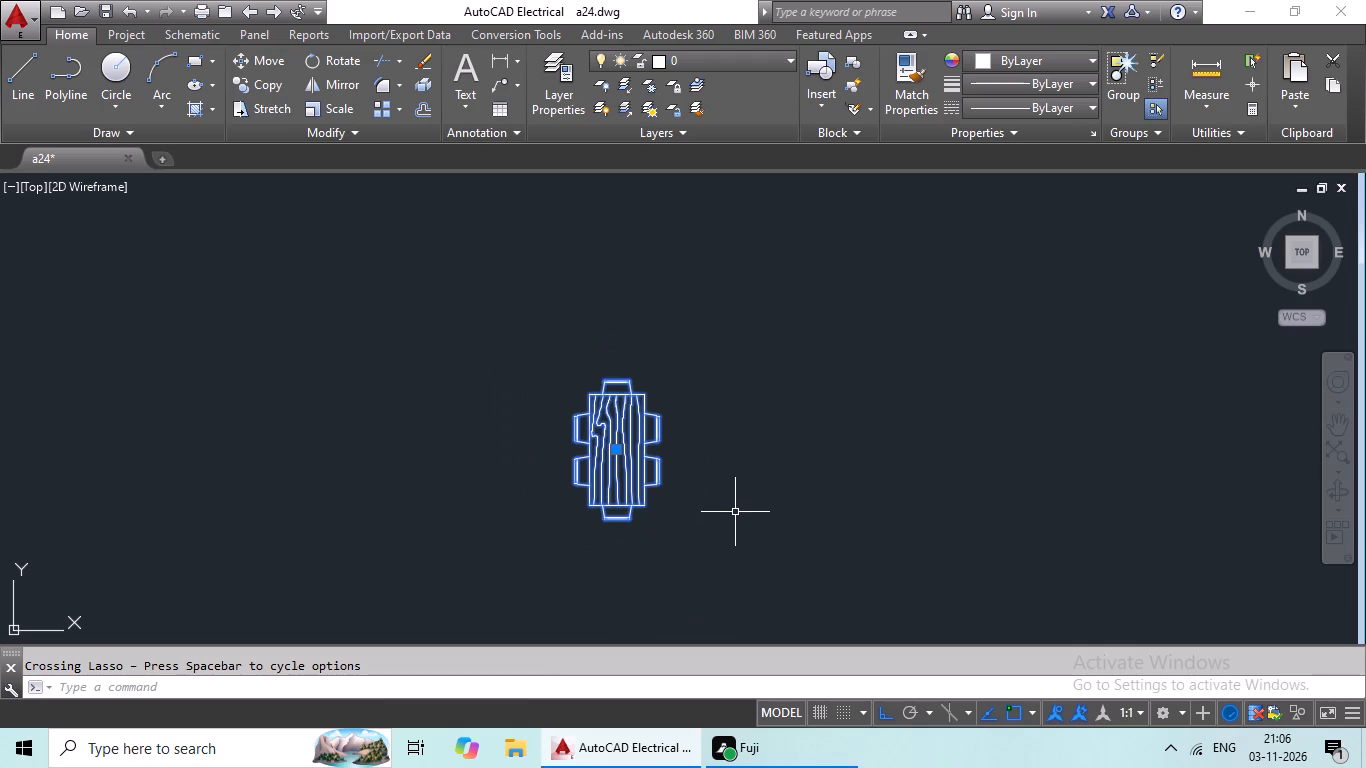
pyautogui.hotkey('ctrl', 'c')
pyautogui.hotkey('ctrl', 'v')
pyautogui.keyDown('ctrl'); pyautogui.scroll(-4, 489, 472); pyautogui.keyUp('ctrl')
pyautogui.moveTo(442, 485); pyautogui.dragTo(669, 521, button='middle')
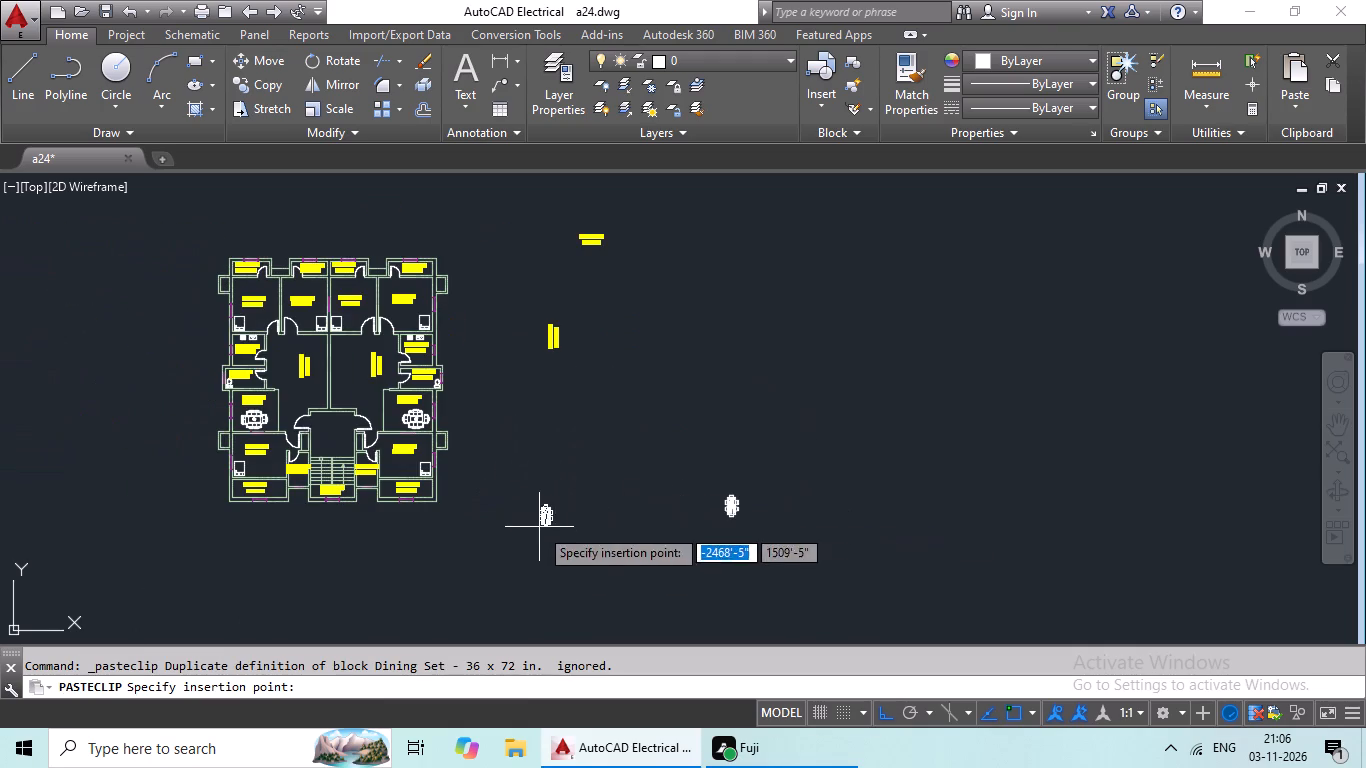
pyautogui.scroll(4, 360, 379)
pyautogui.scroll(-2, 340, 384)
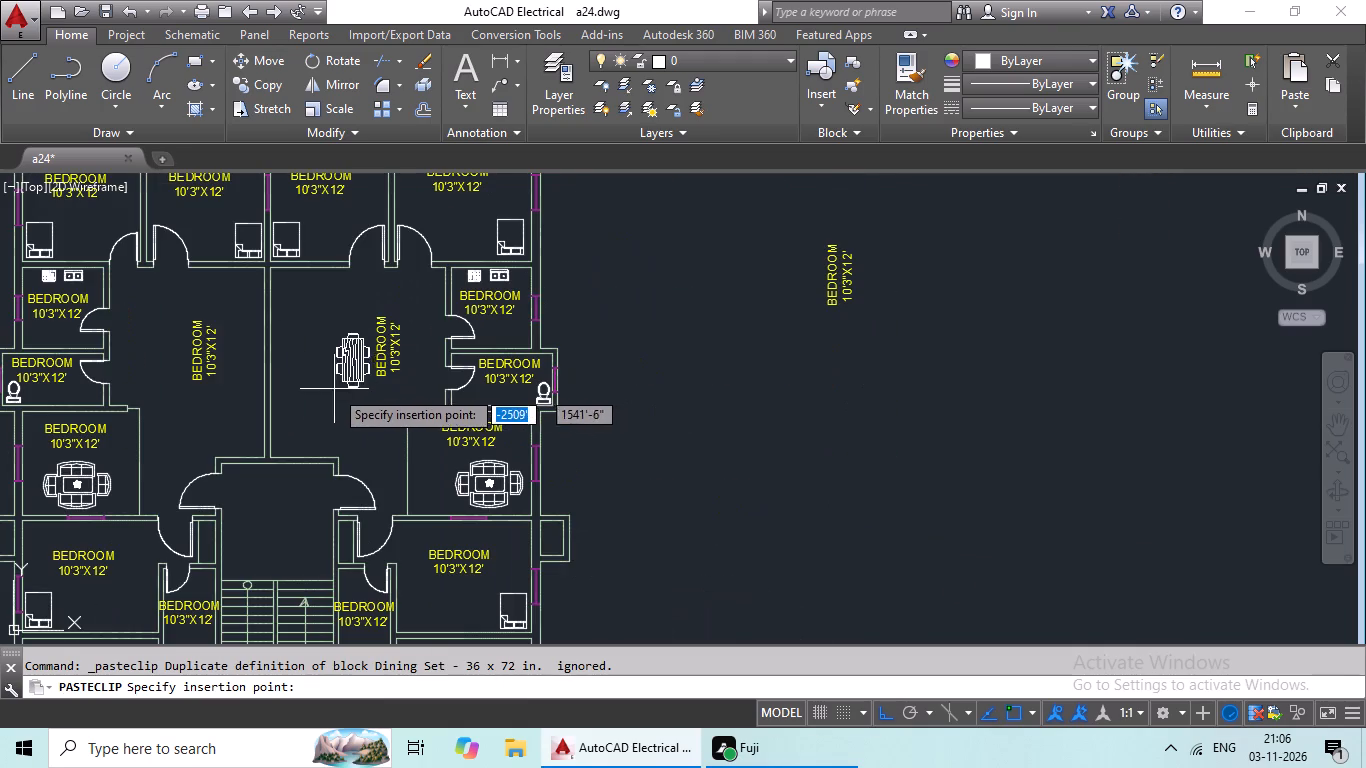
pyautogui.scroll(3, 289, 370)
pyautogui.scroll(-1, 271, 378)
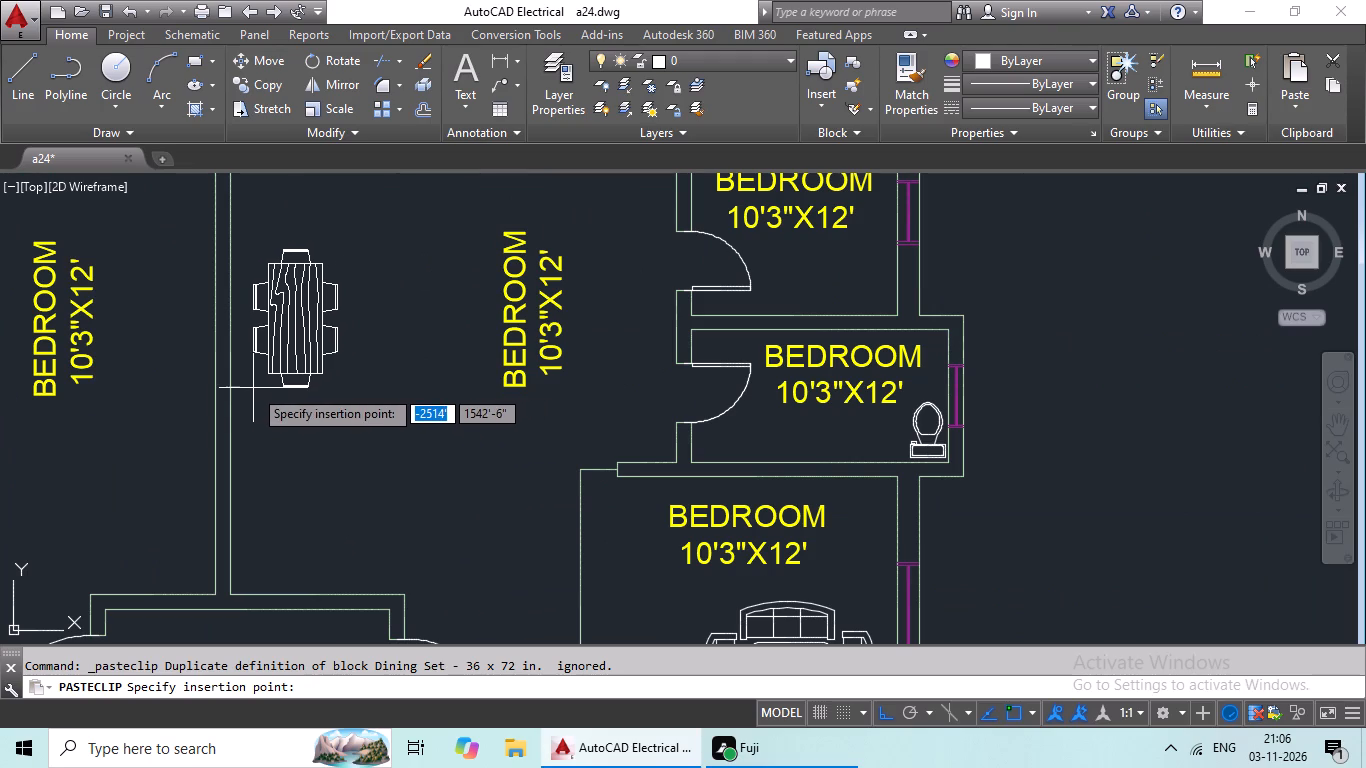
pyautogui.click(254, 391)
pyautogui.hotkey('ctrl', 'v')
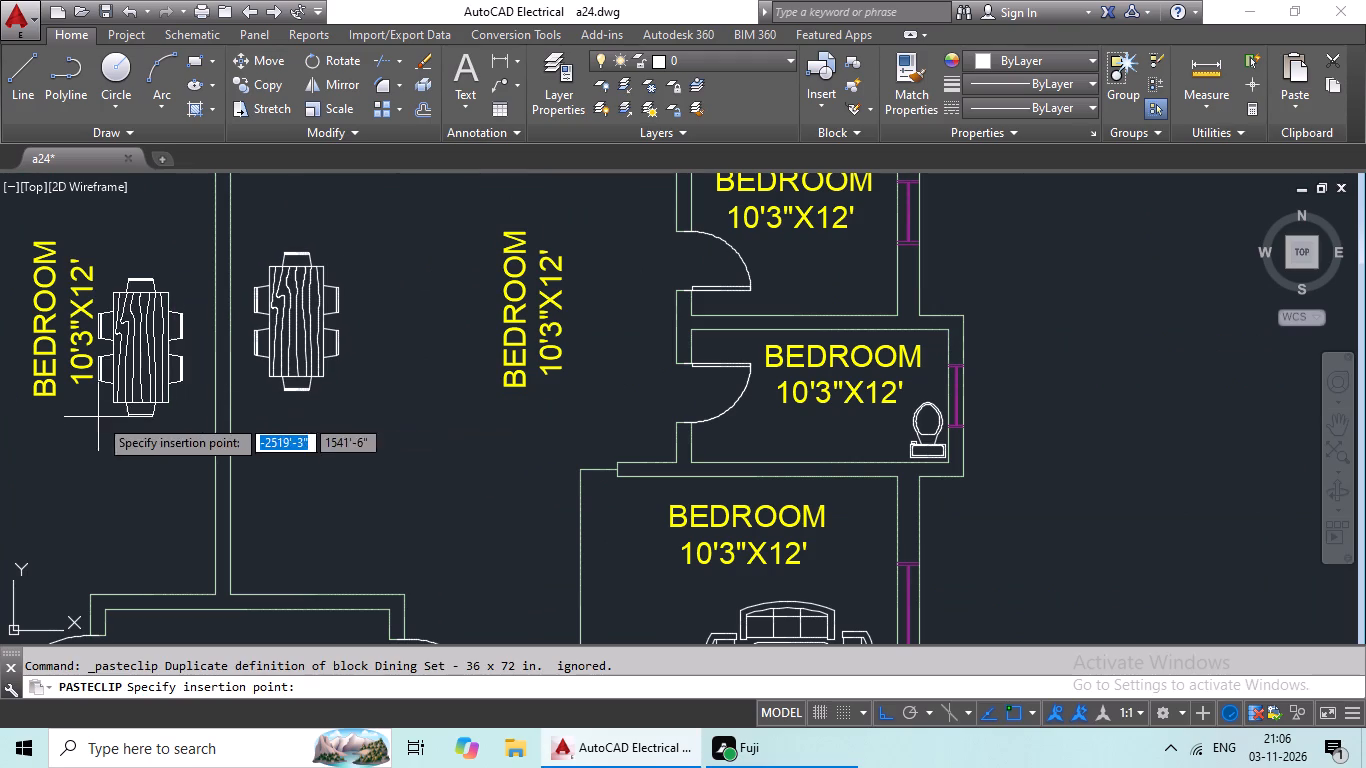
pyautogui.click(118, 387)
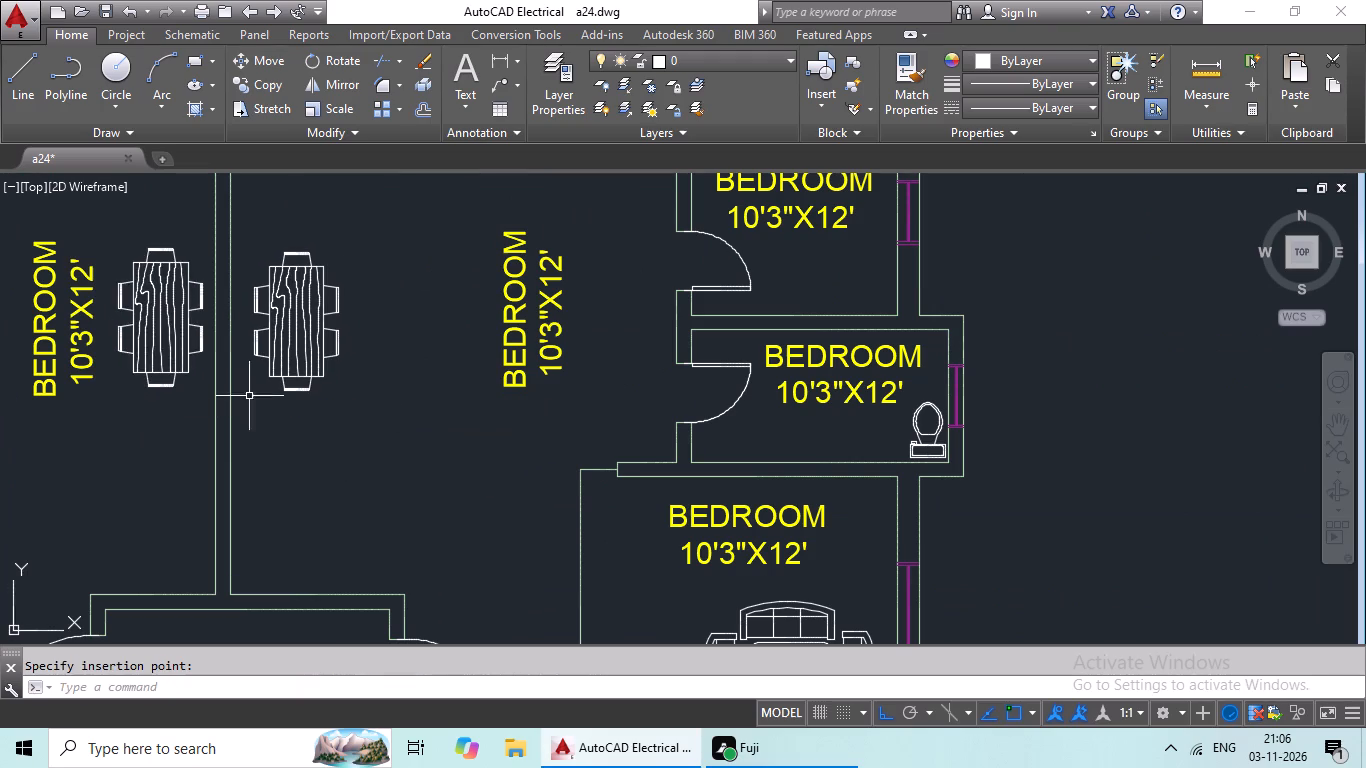
# Move the west hall's vertical BEDROOM label slightly west, away from the dining set.
pyautogui.scroll(-2, 380, 398)
pyautogui.moveTo(825, 432); pyautogui.dragTo(742, 431, button='middle')
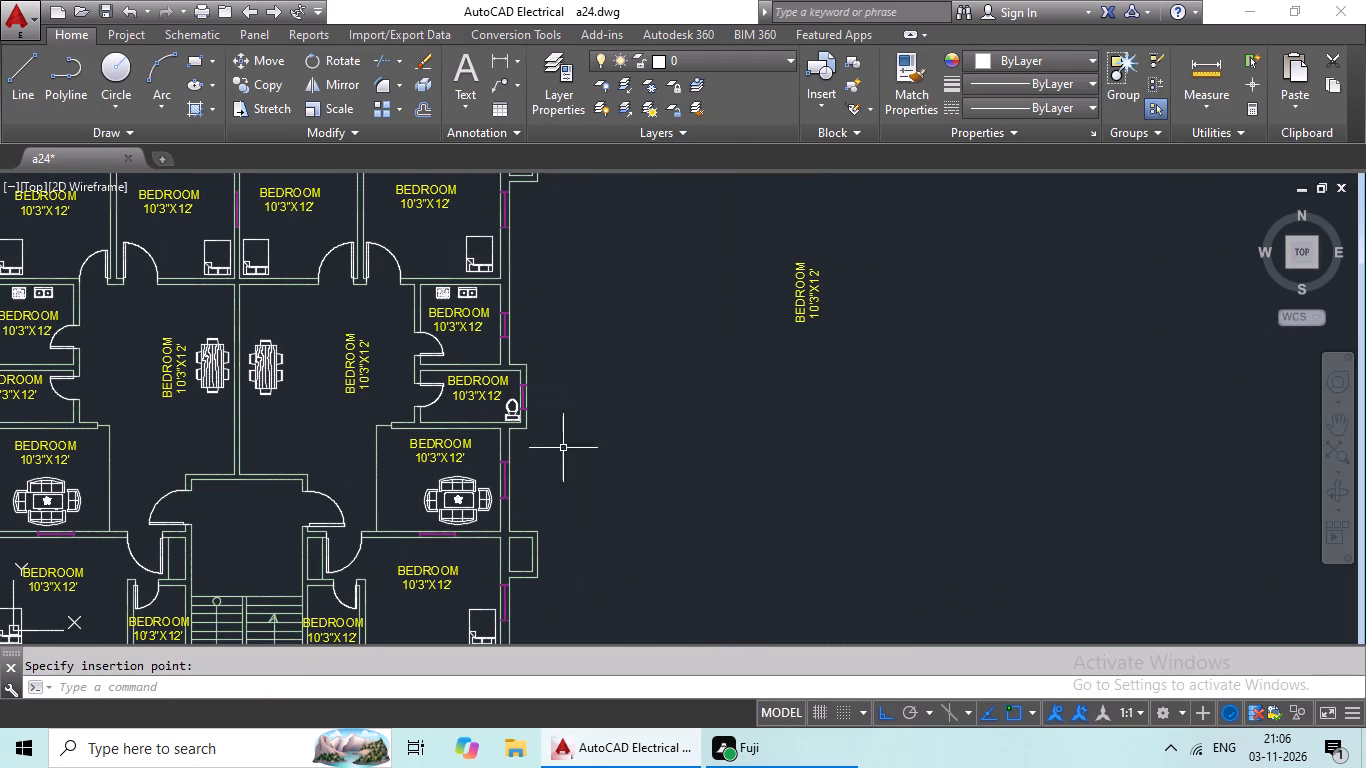
pyautogui.click(182, 370)
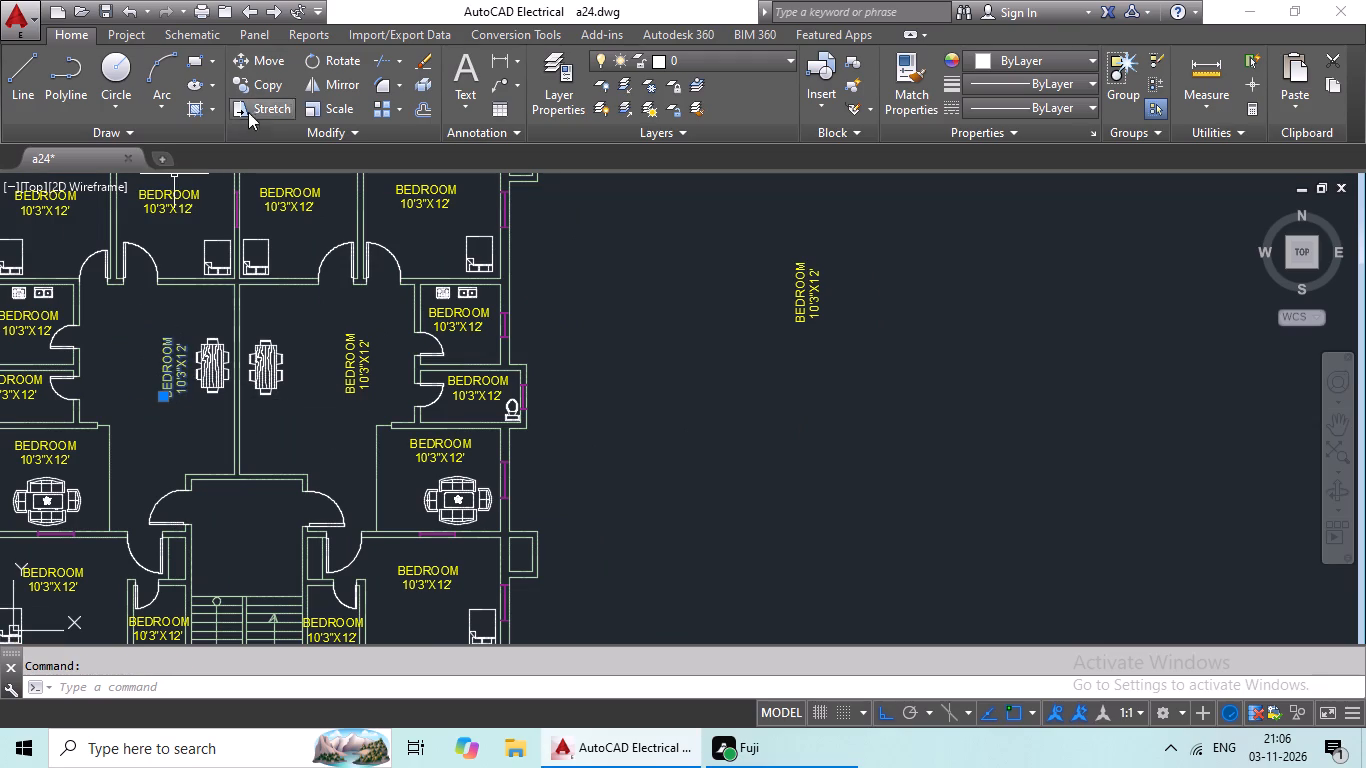
pyautogui.click(273, 63)
pyautogui.moveTo(176, 374); pyautogui.dragTo(164, 372)
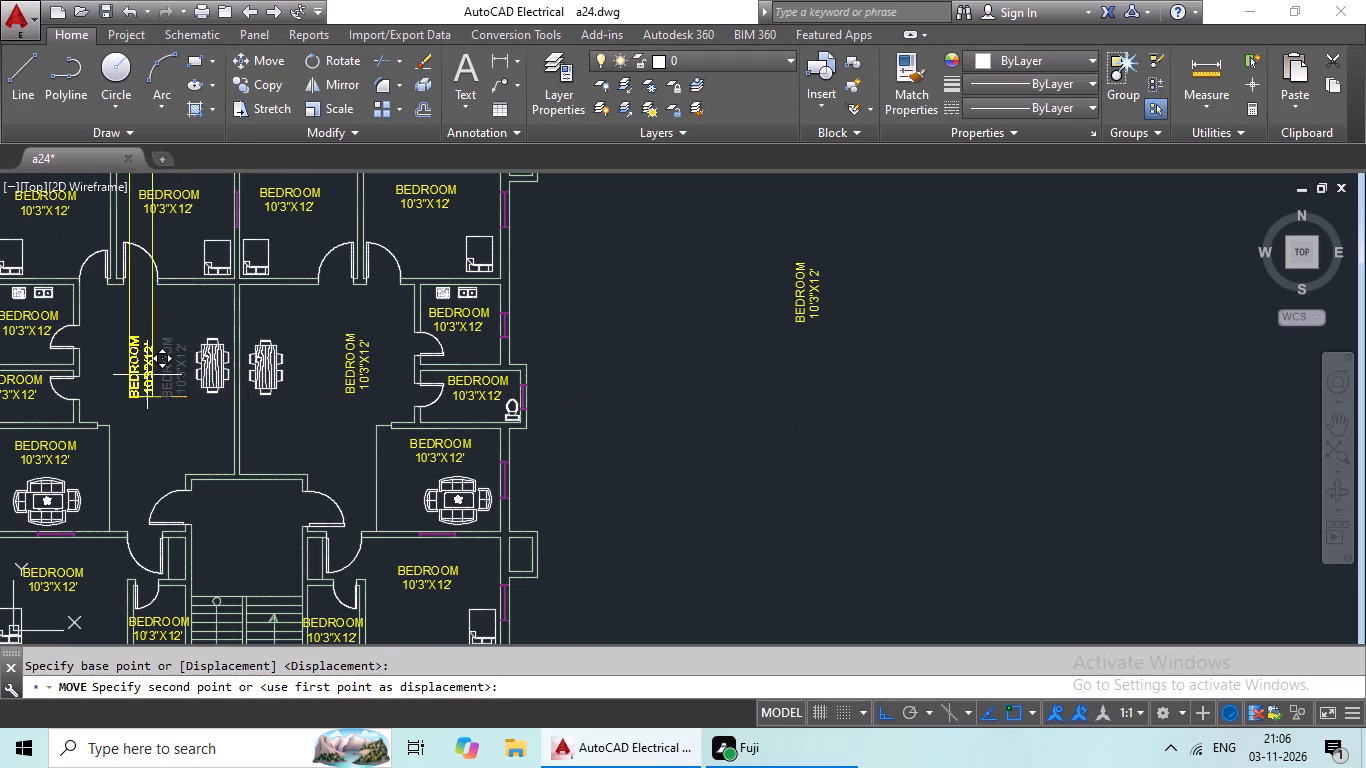
pyautogui.click(153, 381)
# Delete the spare dining set southeast of the building.
pyautogui.scroll(-2, 355, 392)
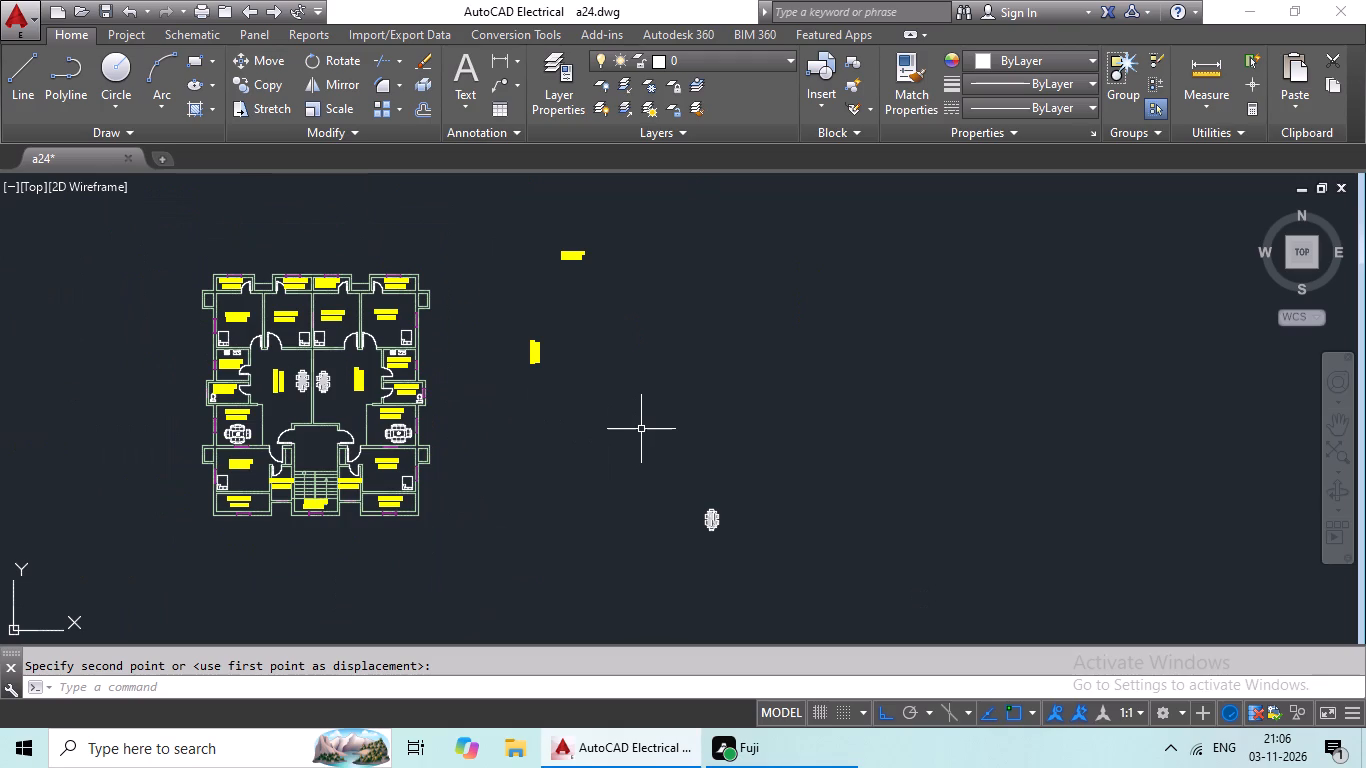
pyautogui.moveTo(689, 454); pyautogui.dragTo(812, 590)
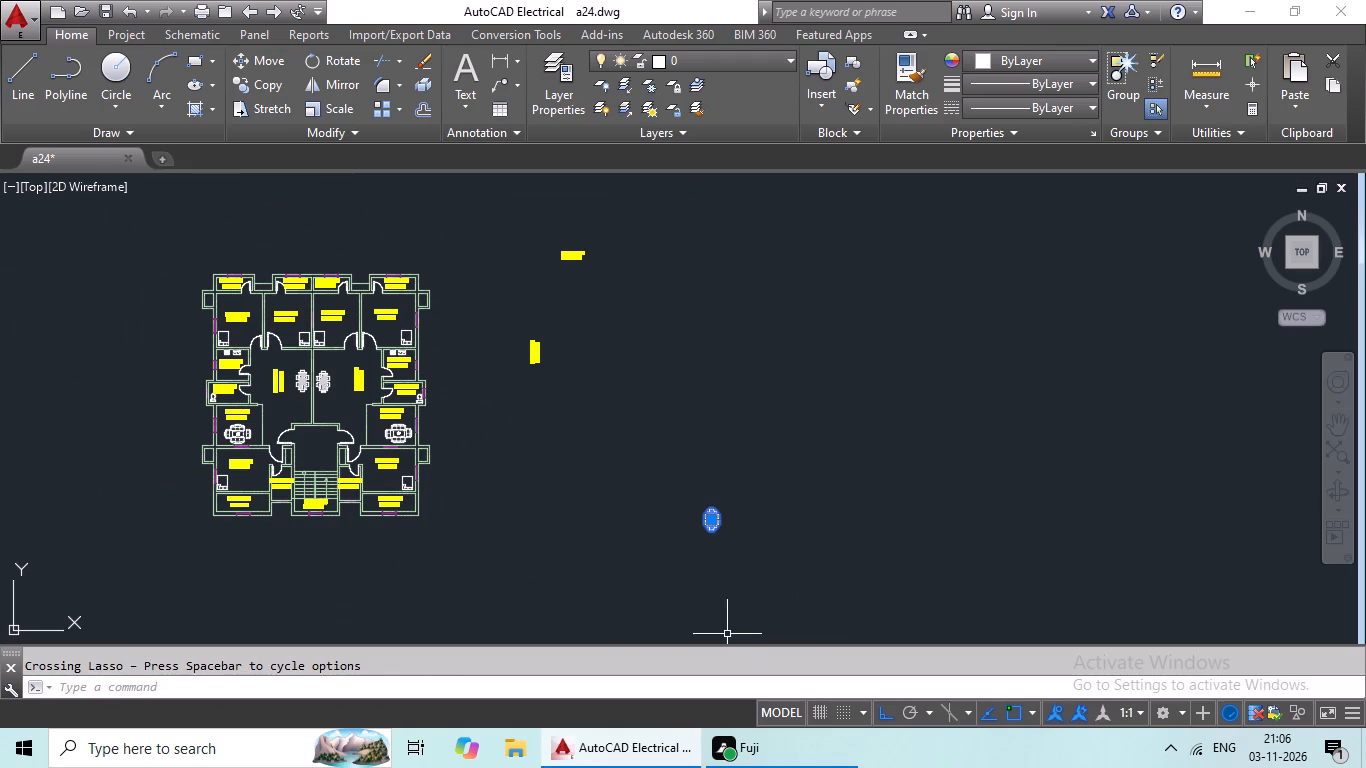
pyautogui.press('Delete')
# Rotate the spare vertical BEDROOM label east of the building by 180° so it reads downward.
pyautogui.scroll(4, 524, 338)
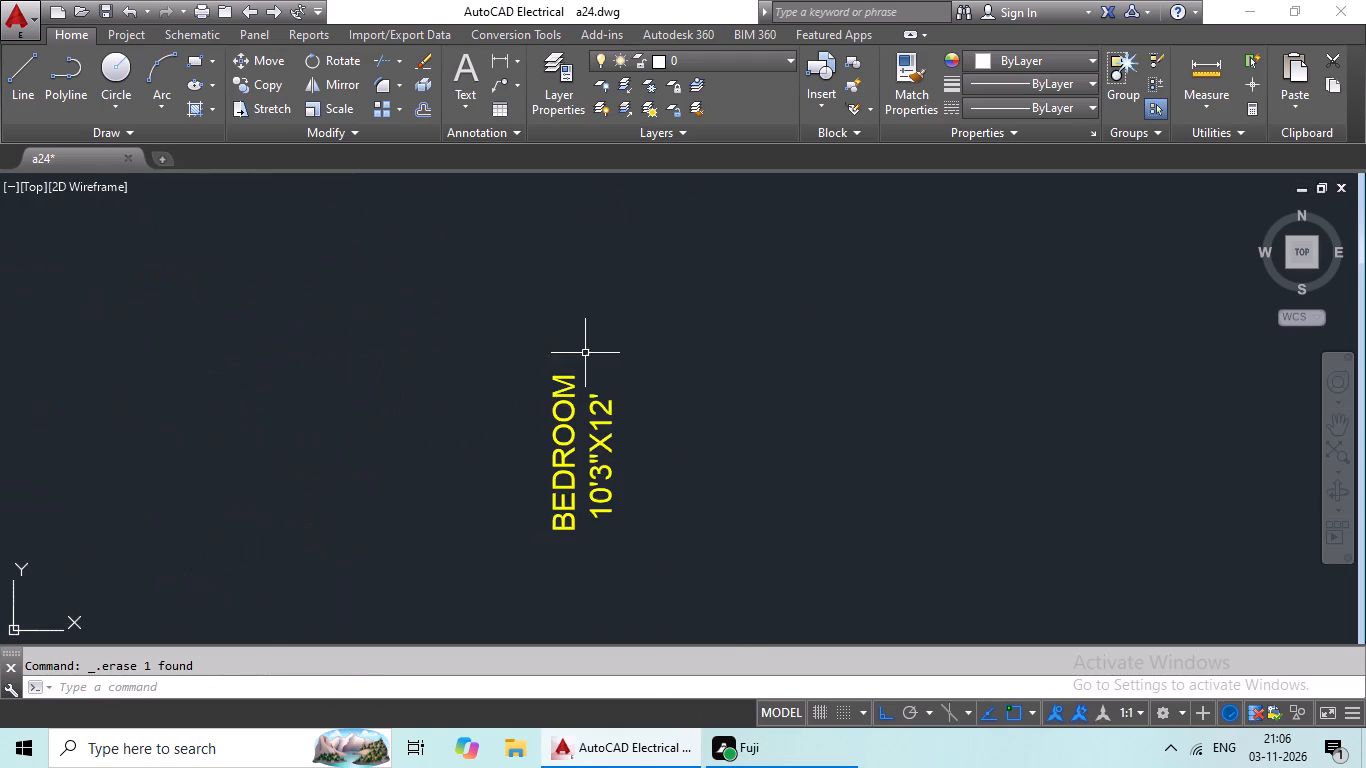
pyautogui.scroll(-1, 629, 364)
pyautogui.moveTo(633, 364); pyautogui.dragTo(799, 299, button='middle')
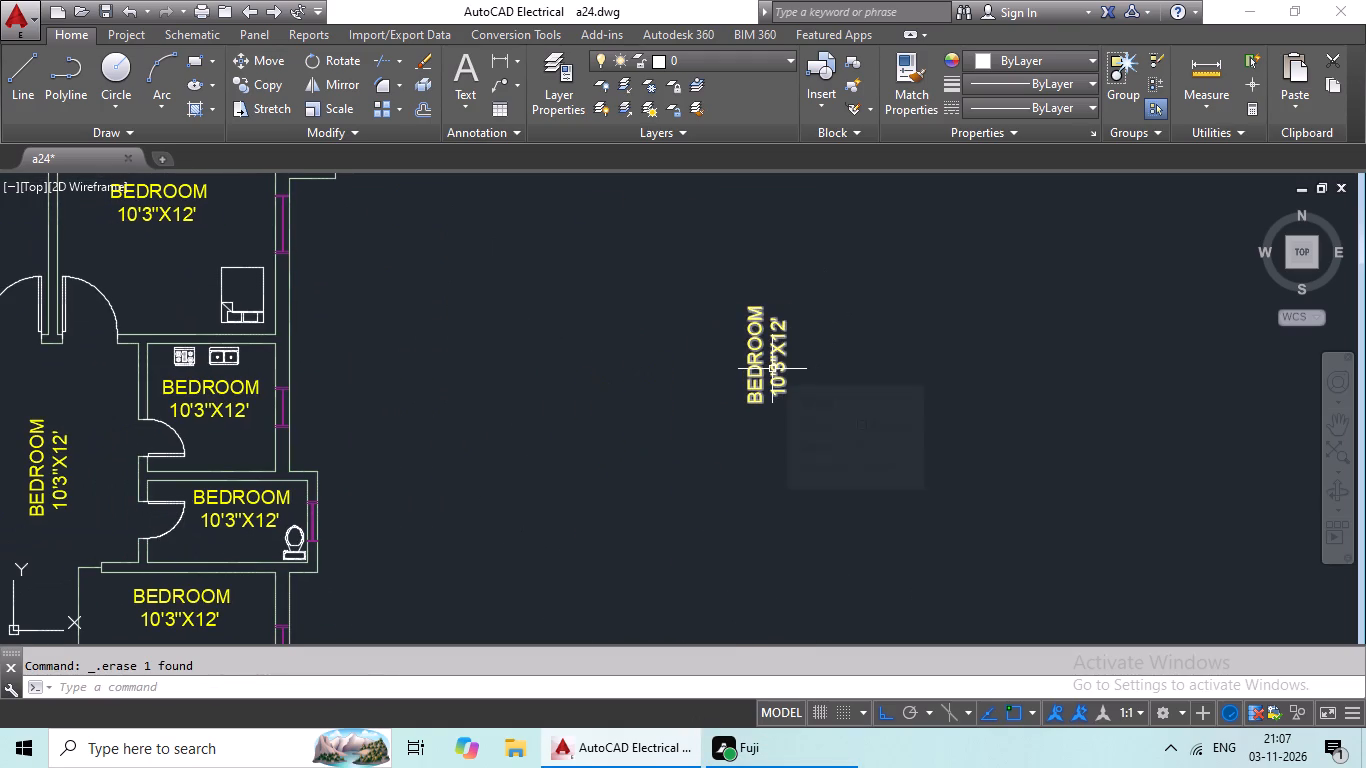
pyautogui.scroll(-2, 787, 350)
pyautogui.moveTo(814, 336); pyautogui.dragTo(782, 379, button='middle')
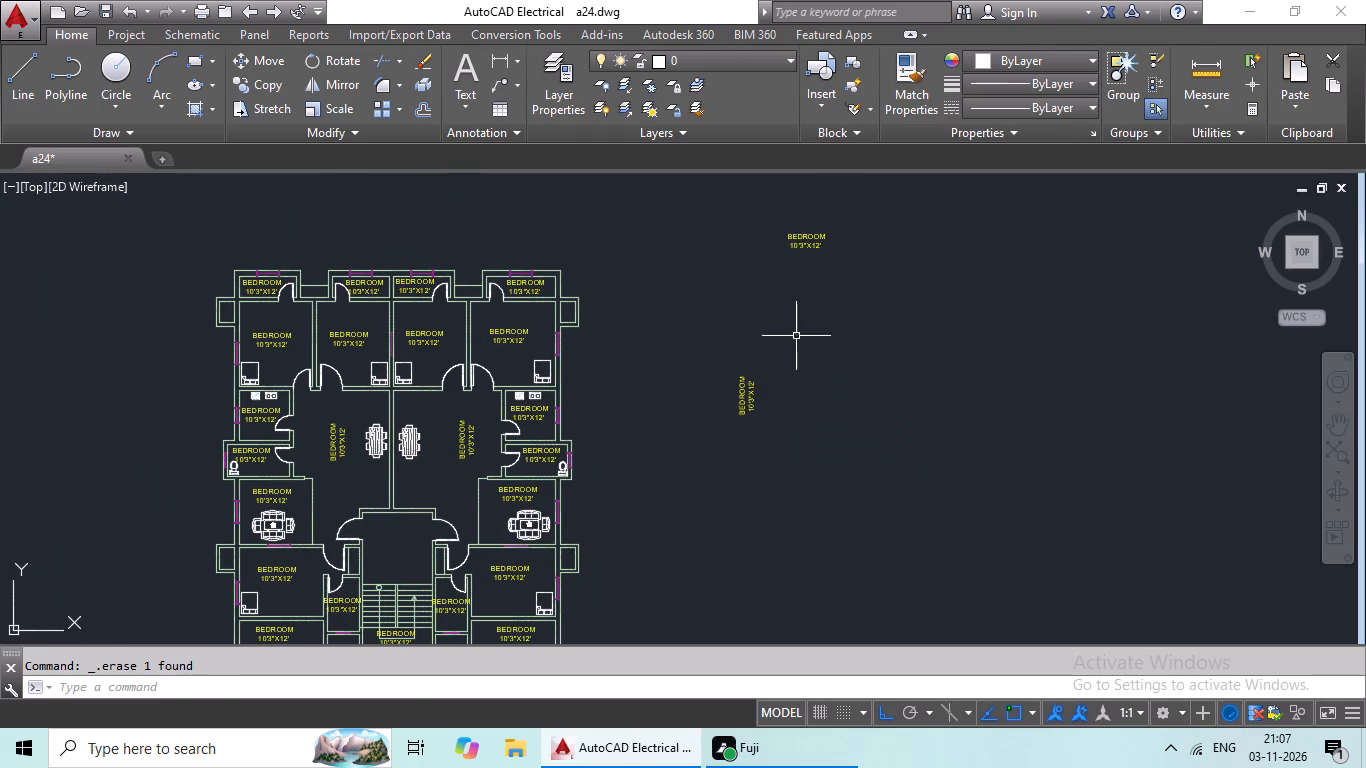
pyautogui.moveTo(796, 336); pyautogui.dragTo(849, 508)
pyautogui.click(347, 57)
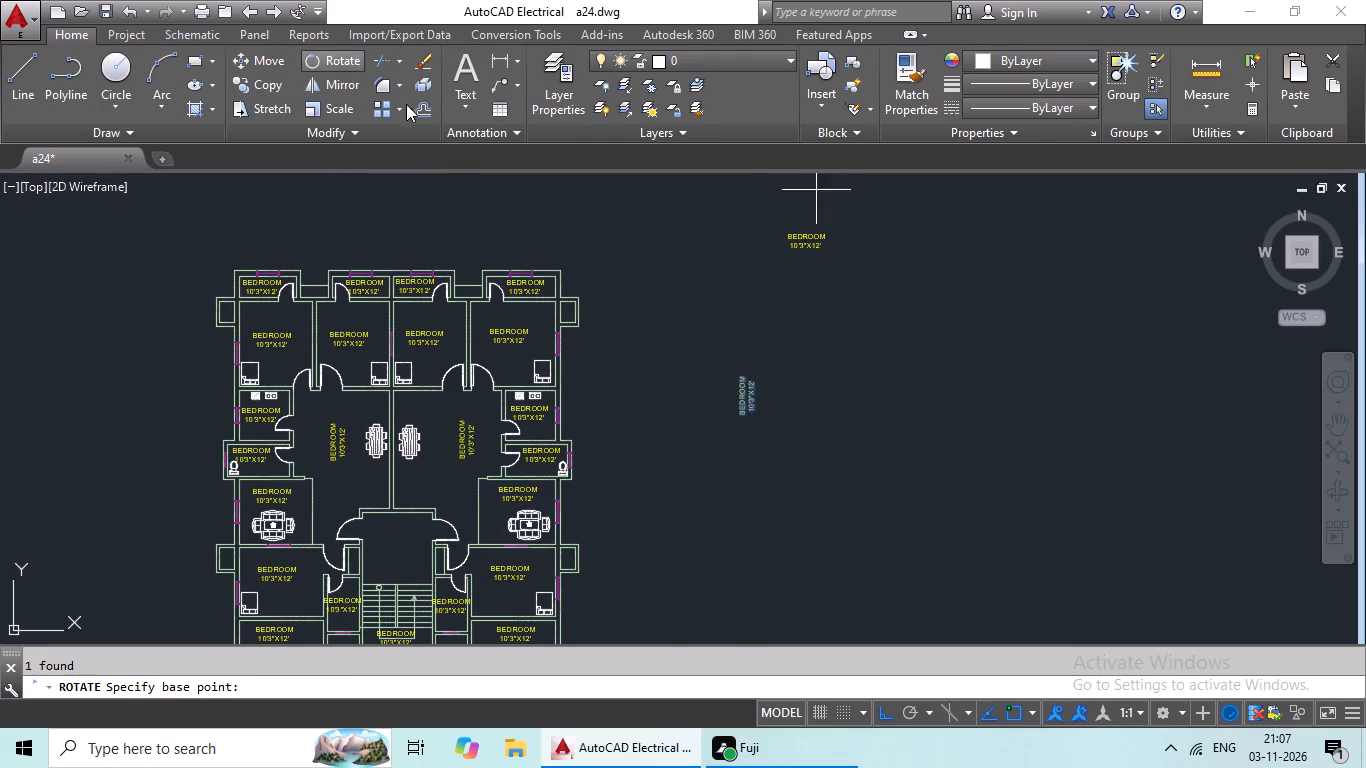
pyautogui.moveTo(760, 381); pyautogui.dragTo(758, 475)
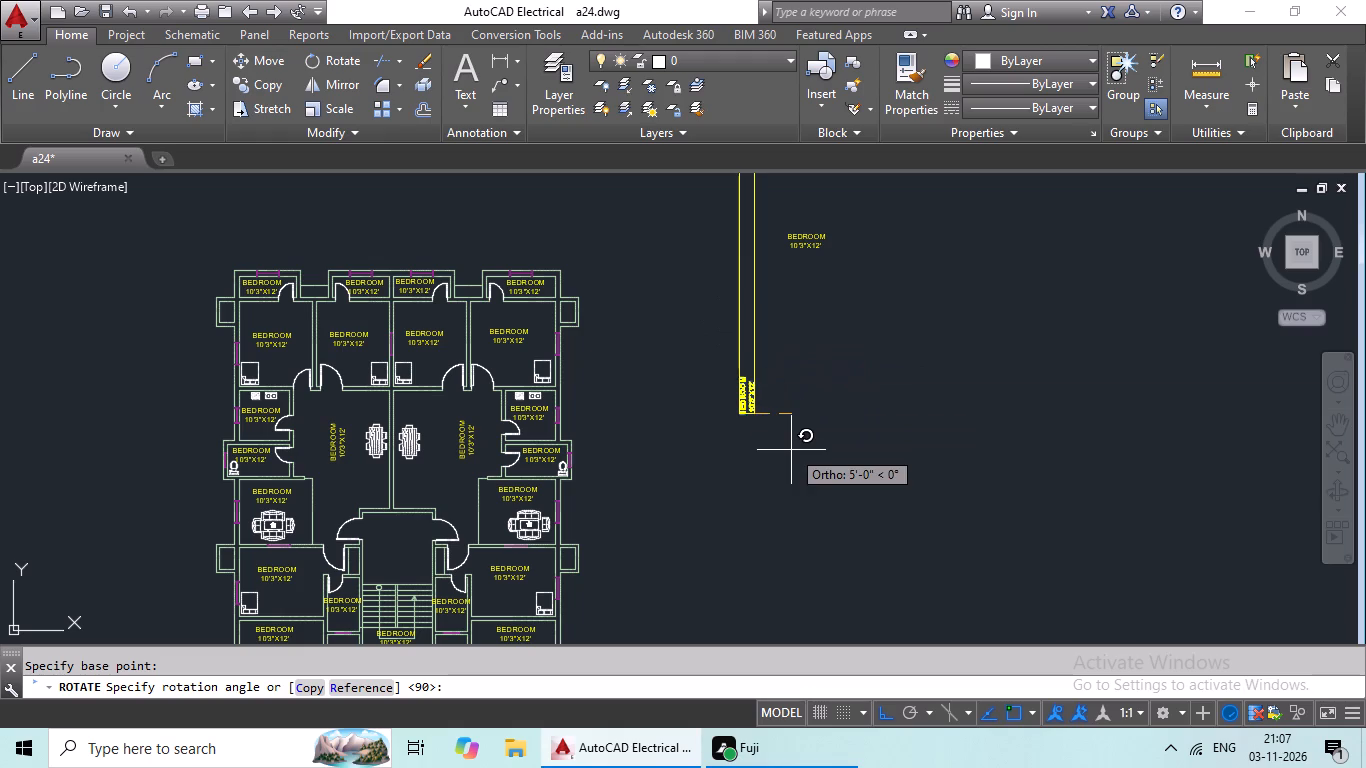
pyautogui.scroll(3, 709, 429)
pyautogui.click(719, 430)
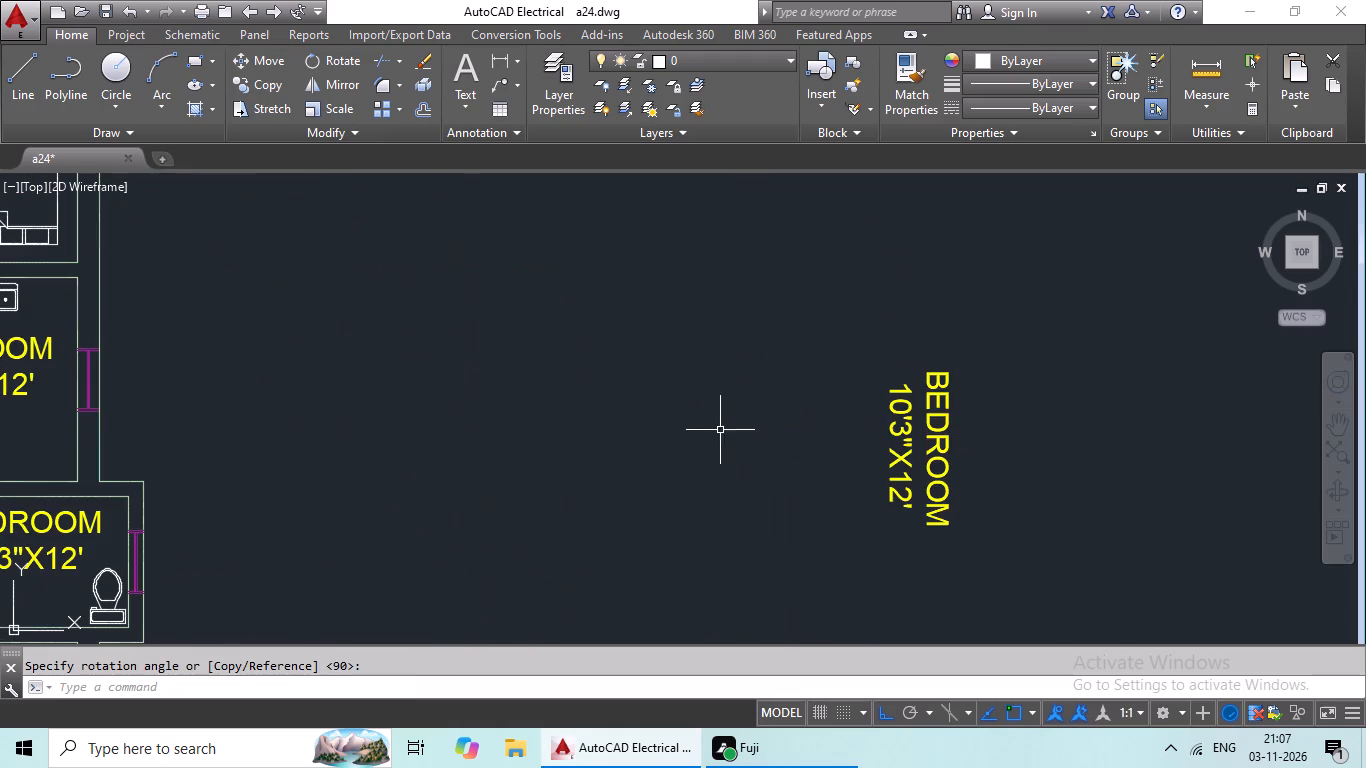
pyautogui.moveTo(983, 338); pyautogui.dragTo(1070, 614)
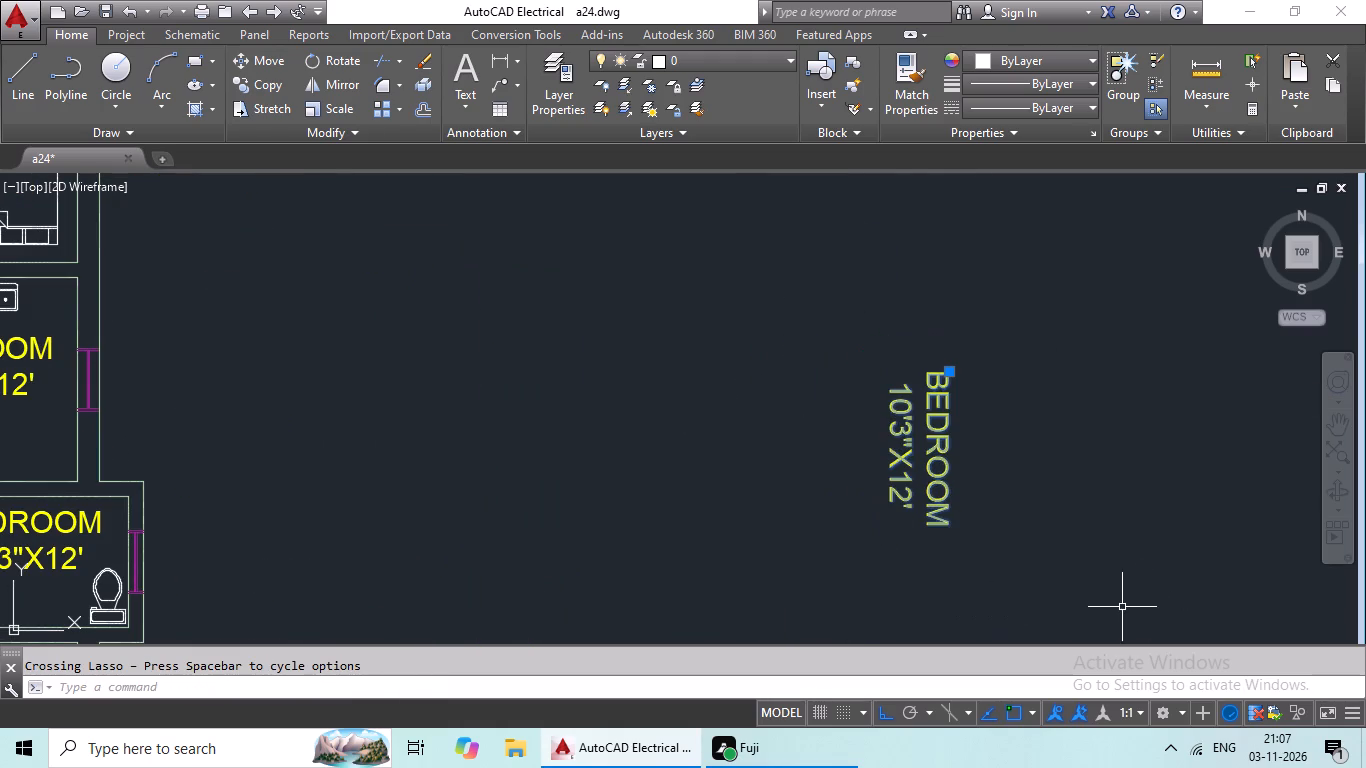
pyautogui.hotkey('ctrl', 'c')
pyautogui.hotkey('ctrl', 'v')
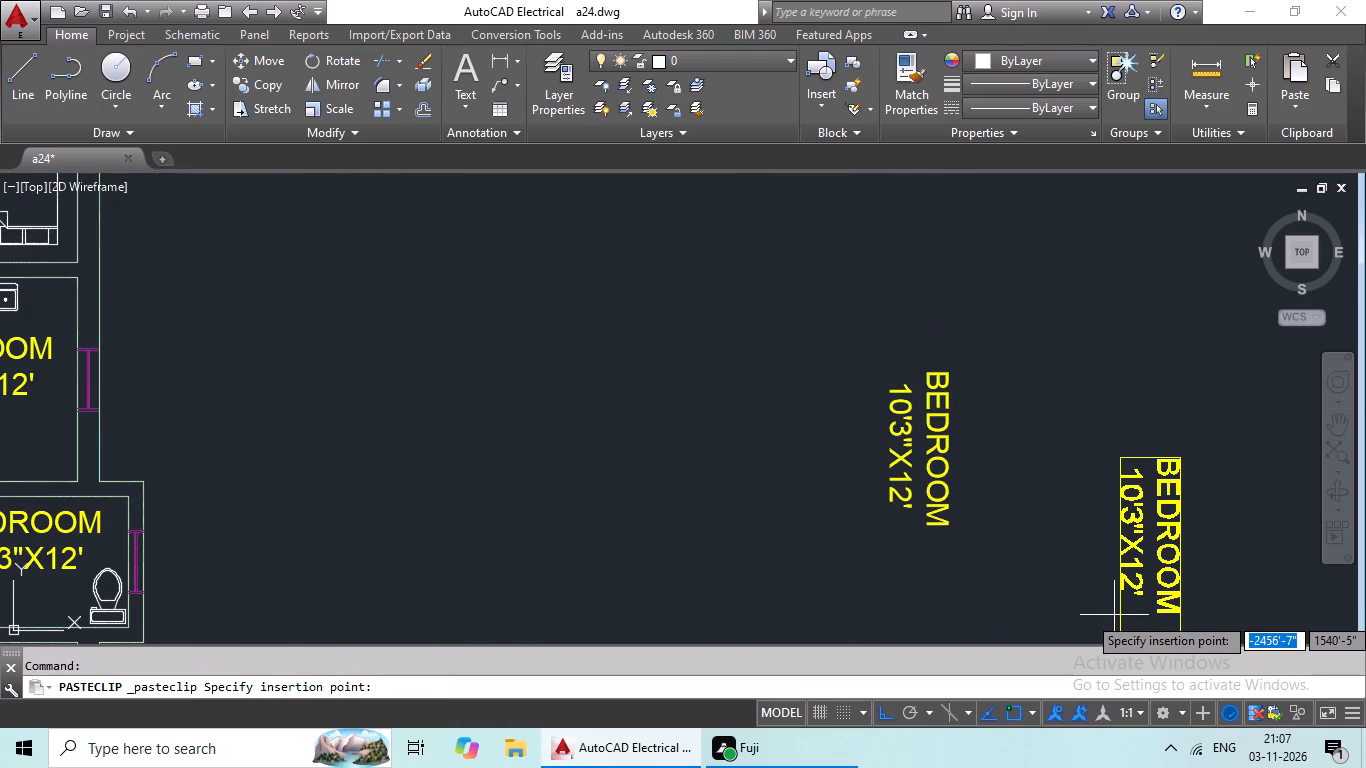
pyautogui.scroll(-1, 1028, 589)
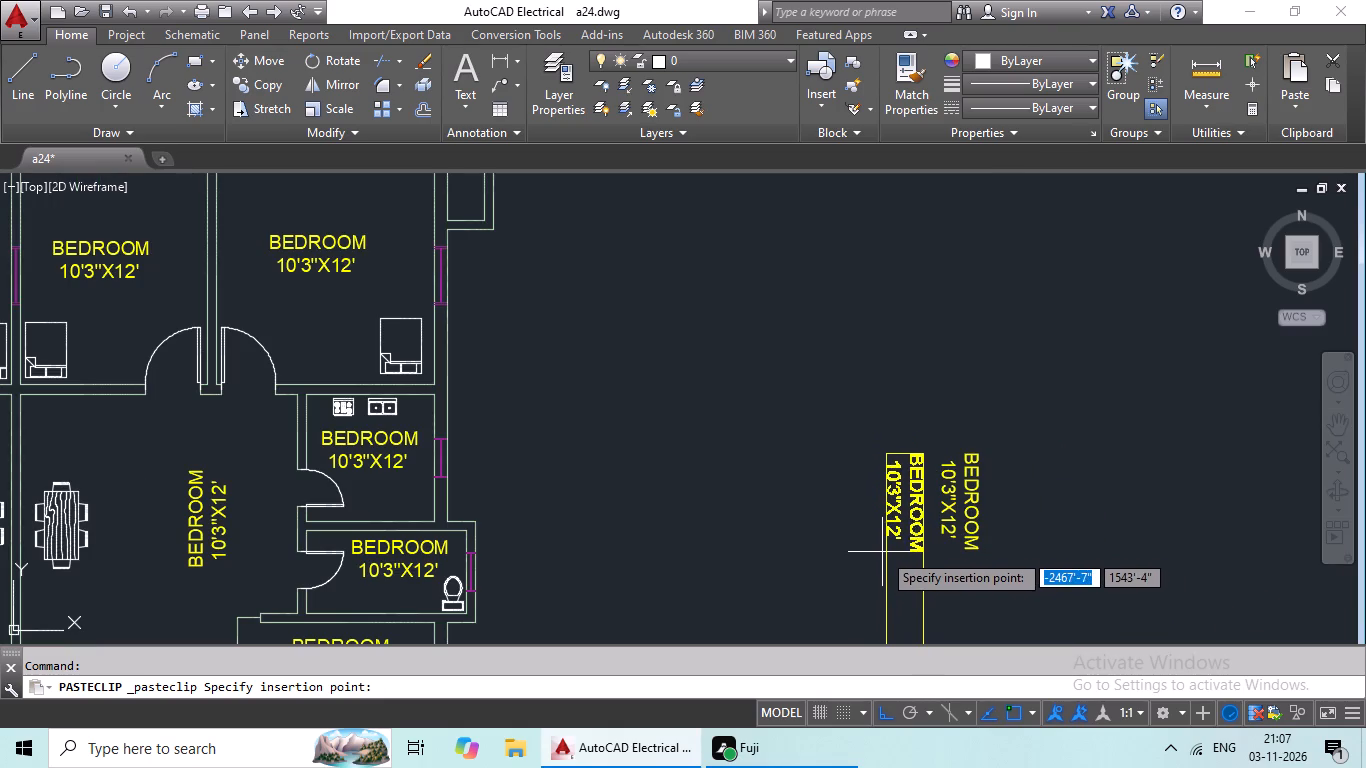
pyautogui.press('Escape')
# Copy the east hall's vertical BEDROOM label onto the two small projections on the building's east side, northeast and southeast.
pyautogui.moveTo(1008, 404); pyautogui.dragTo(983, 394, button='middle')
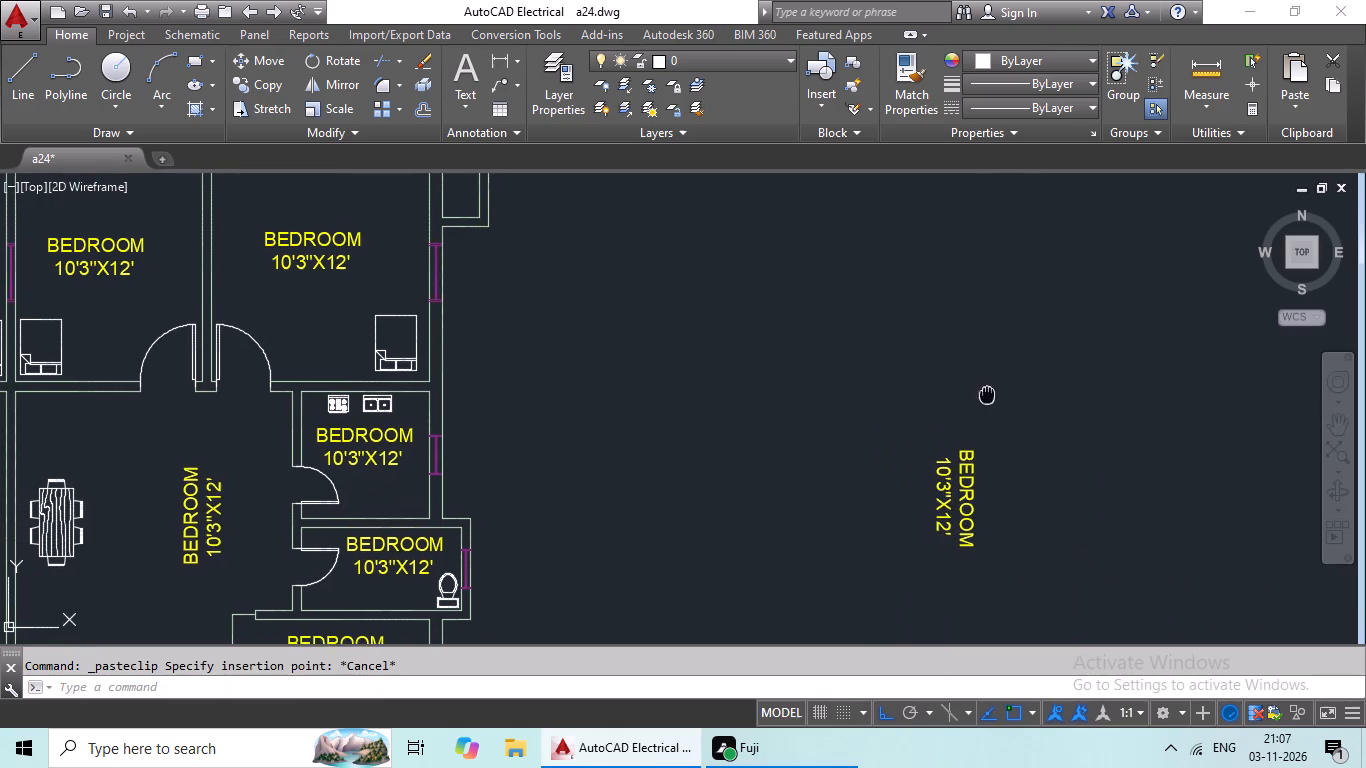
pyautogui.moveTo(983, 394); pyautogui.dragTo(975, 390, button='middle')
pyautogui.scroll(-1, 1014, 454)
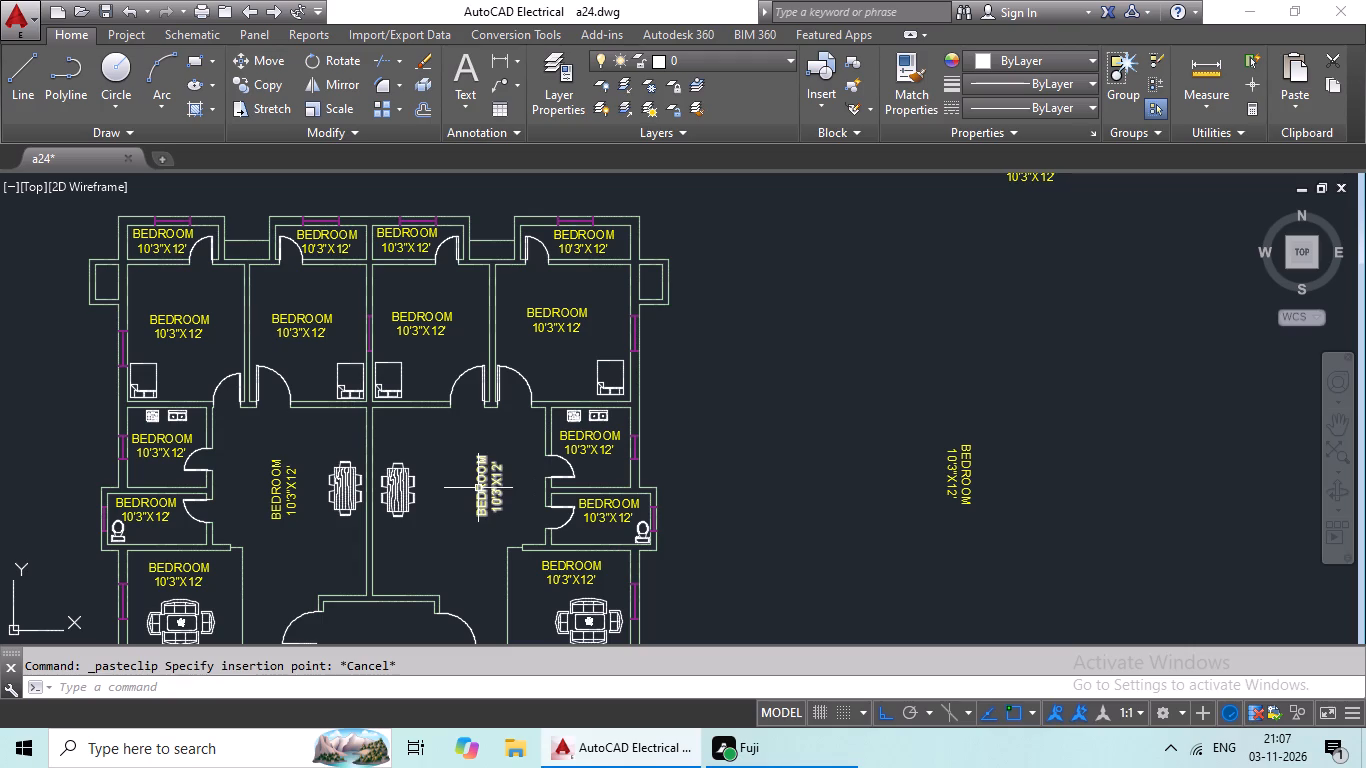
pyautogui.click(481, 489)
pyautogui.hotkey('ctrl', 'c')
pyautogui.hotkey('ctrl', 'v')
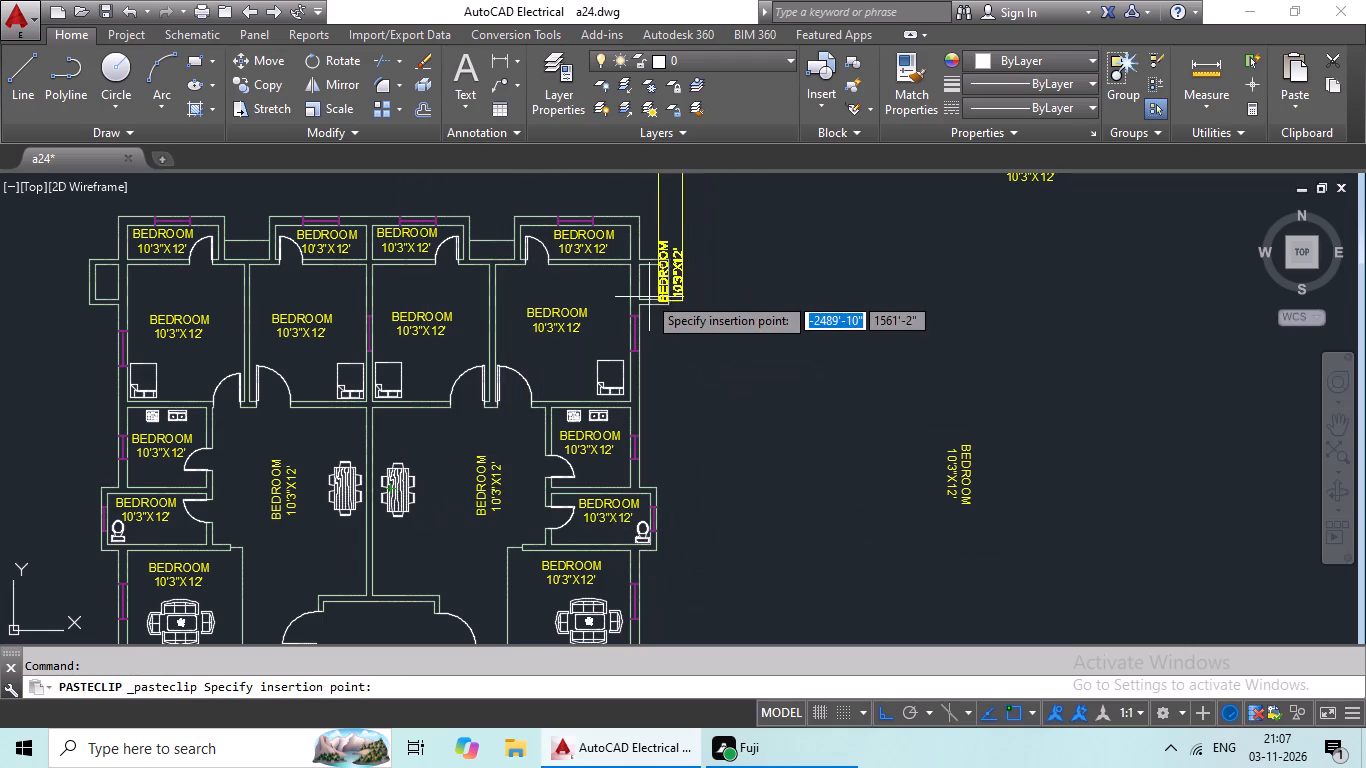
pyautogui.scroll(3, 643, 306)
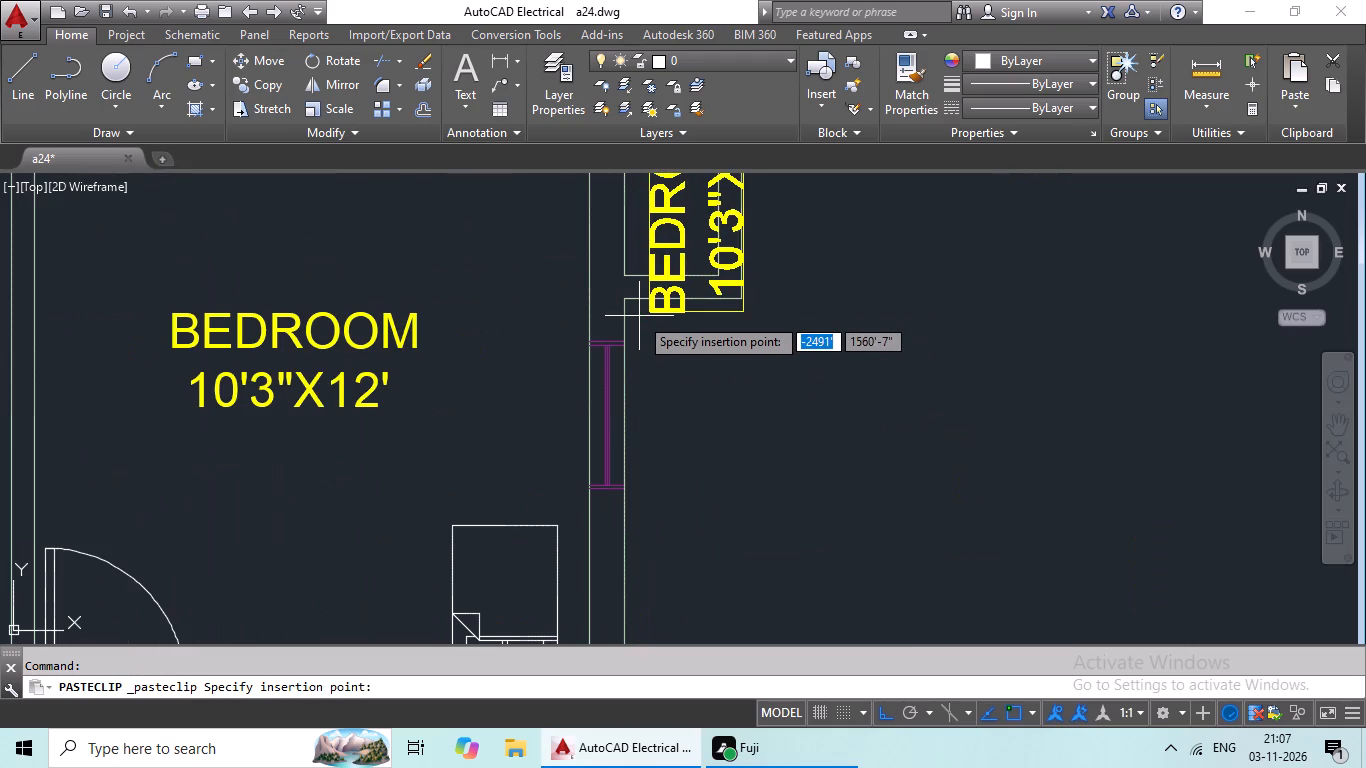
pyautogui.click(633, 319)
pyautogui.scroll(-1, 762, 339)
pyautogui.moveTo(835, 401); pyautogui.dragTo(826, 303, button='middle')
pyautogui.scroll(-3, 860, 367)
pyautogui.moveTo(901, 503); pyautogui.dragTo(880, 355, button='middle')
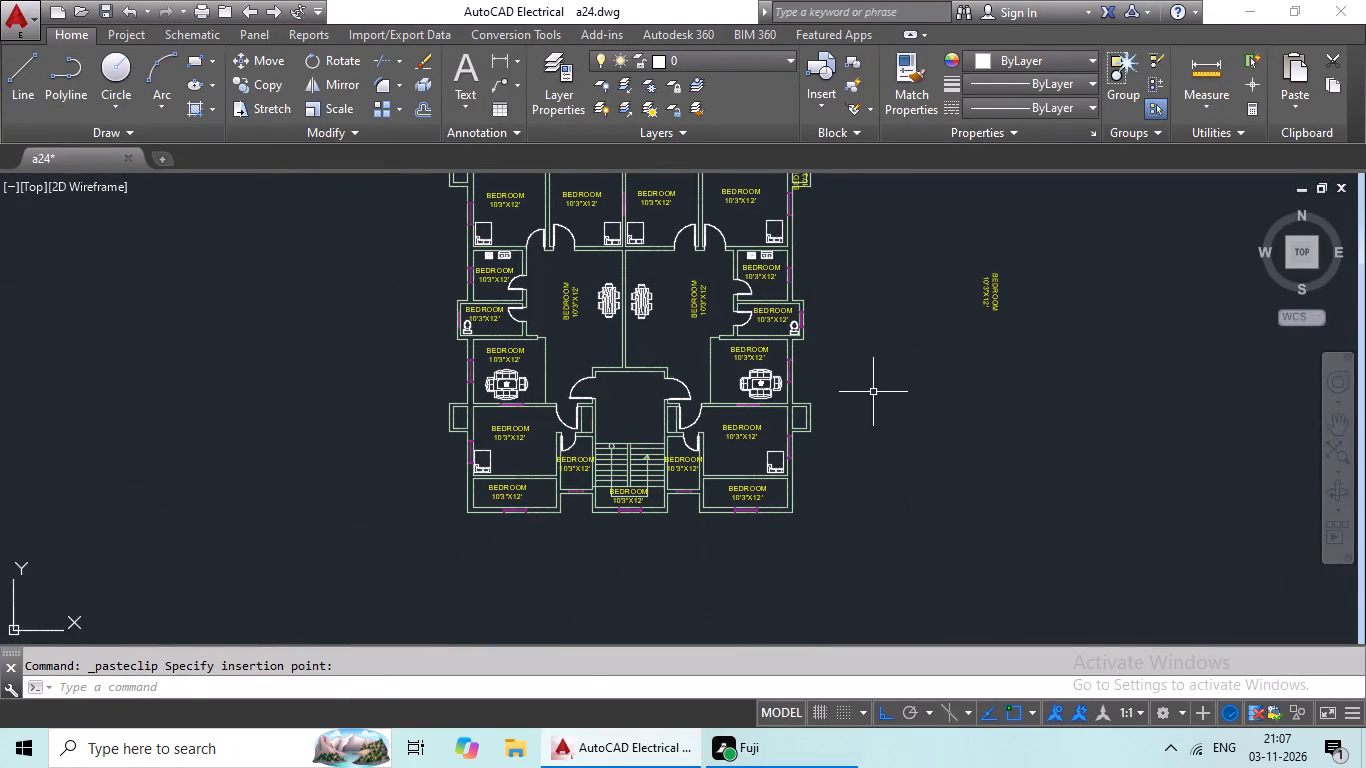
pyautogui.hotkey('ctrl', 'v')
pyautogui.keyDown('ctrl'); pyautogui.scroll(-1, 877, 445); pyautogui.keyUp('ctrl')
pyautogui.moveTo(870, 405); pyautogui.dragTo(856, 329, button='middle')
pyautogui.scroll(5, 819, 363)
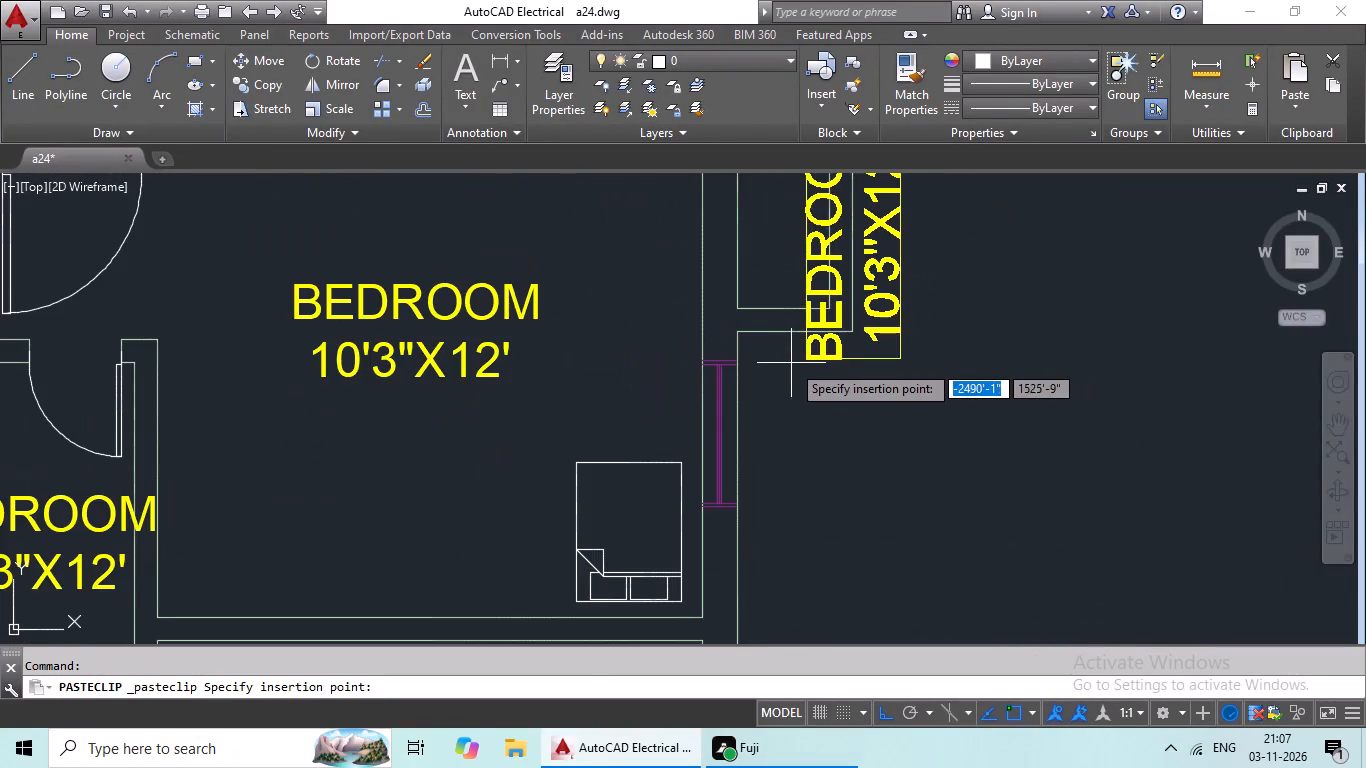
pyautogui.scroll(-2, 746, 363)
pyautogui.click(746, 363)
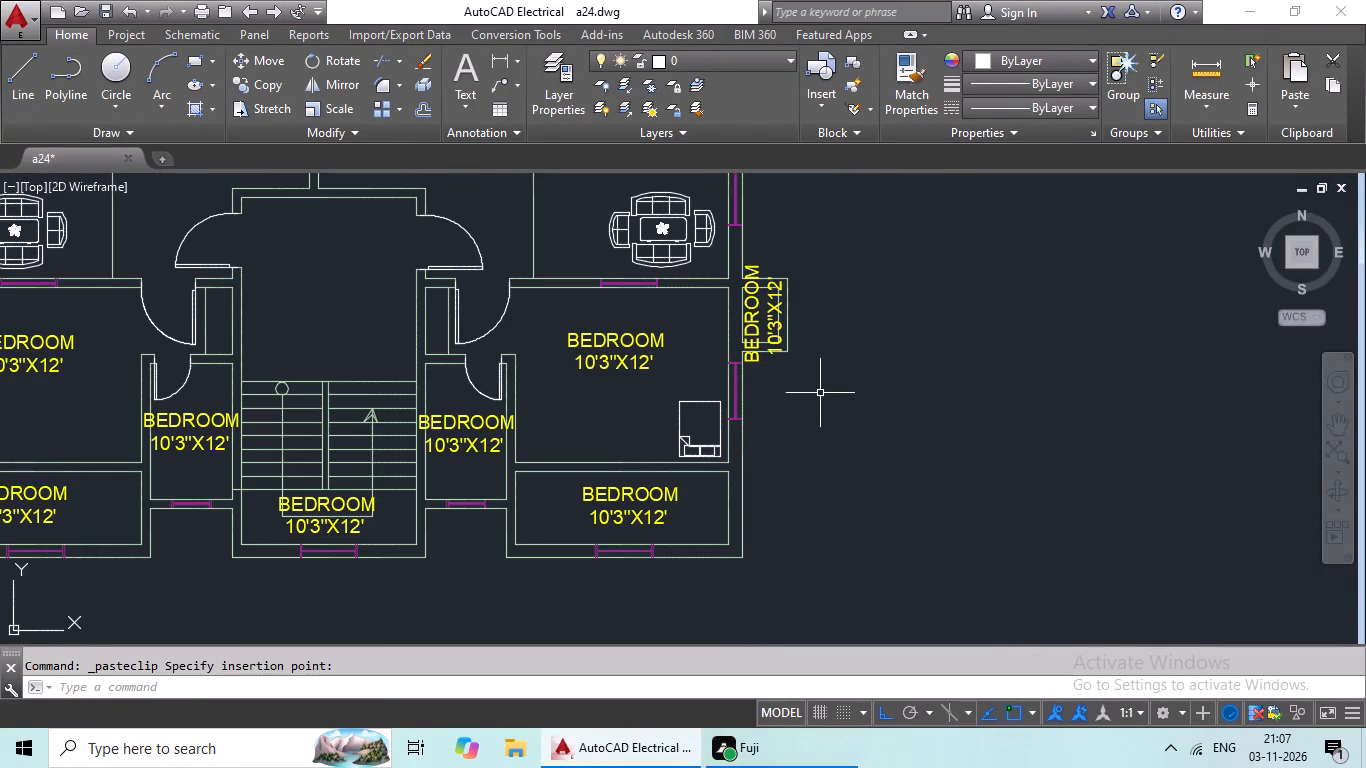
# Paste the vertical BEDROOM label onto the southwest and northwest projections on the building's west side.
pyautogui.hotkey('ctrl', 'v')
pyautogui.keyDown('ctrl'); pyautogui.scroll(-2, 842, 462); pyautogui.keyUp('ctrl')
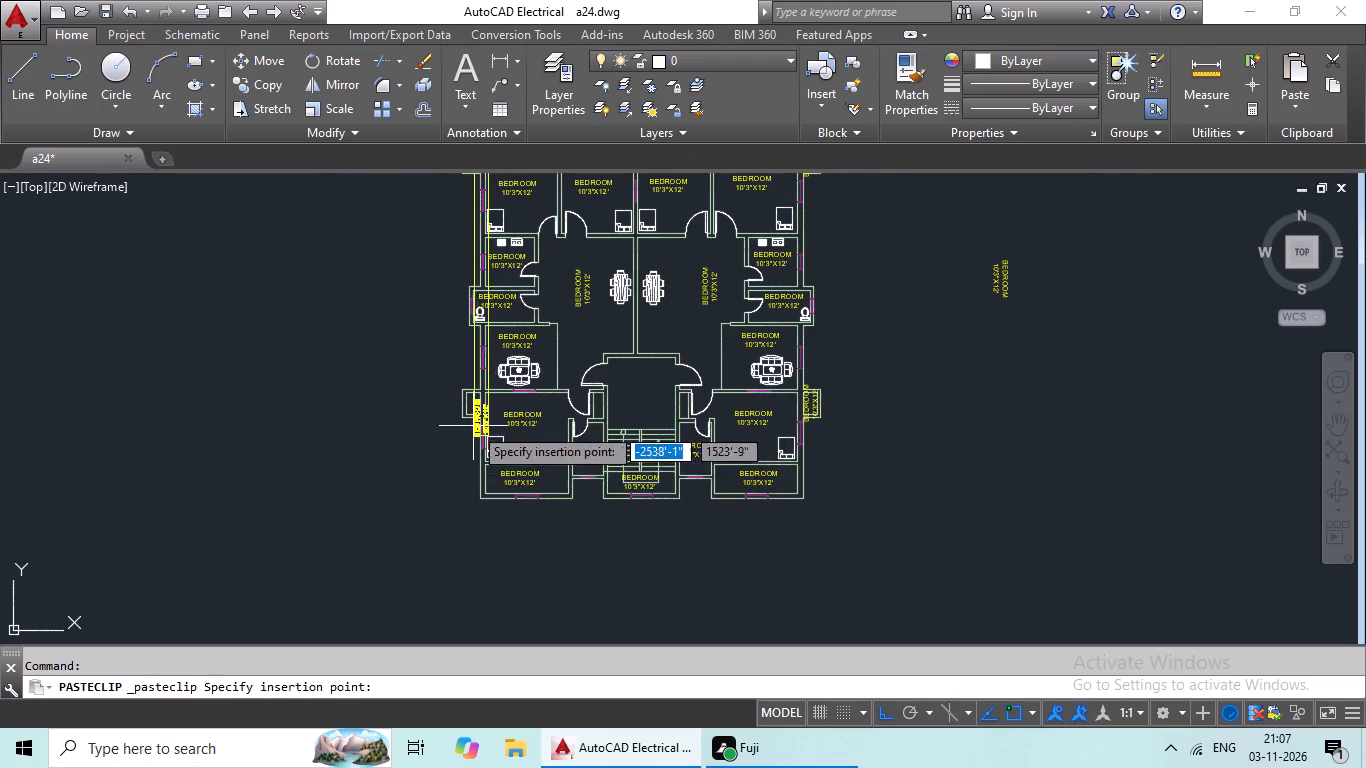
pyautogui.scroll(4, 476, 397)
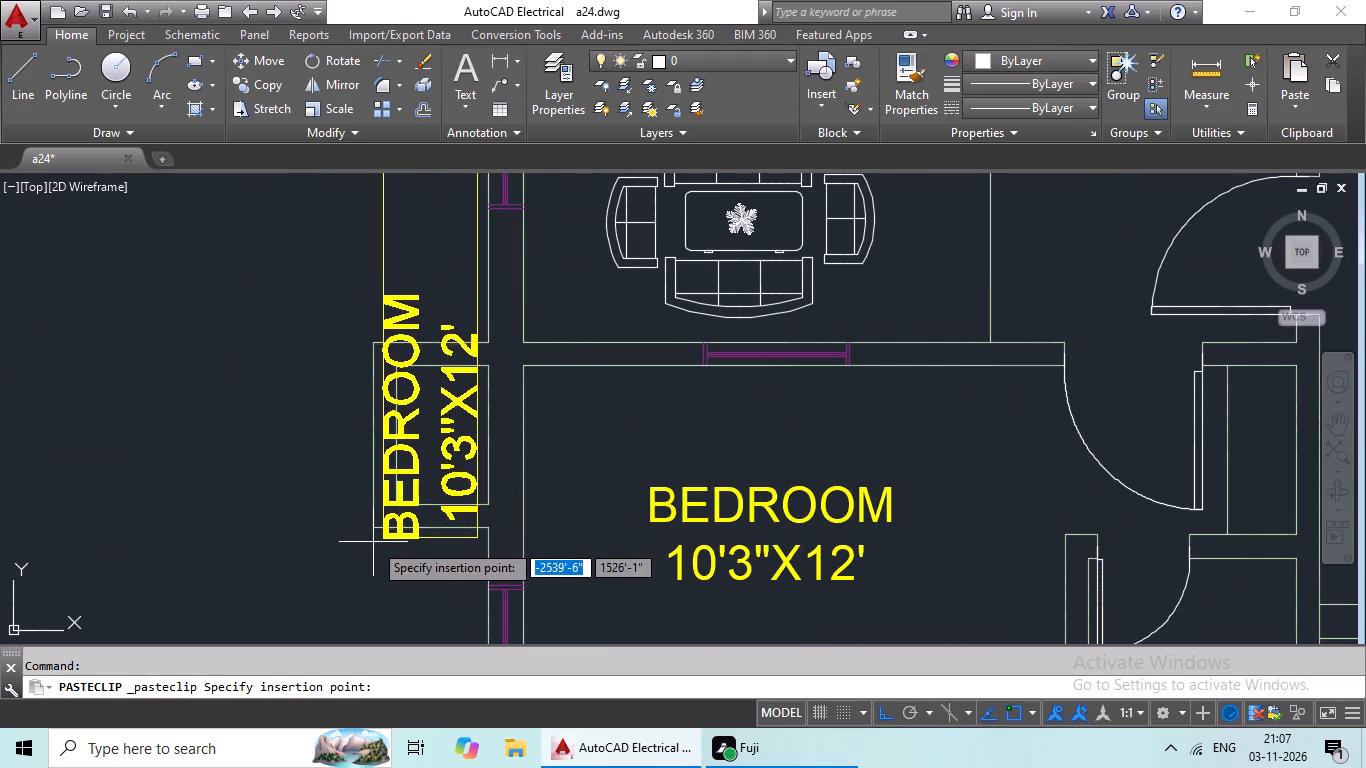
pyautogui.click(373, 542)
pyautogui.hotkey('ctrl', 'v')
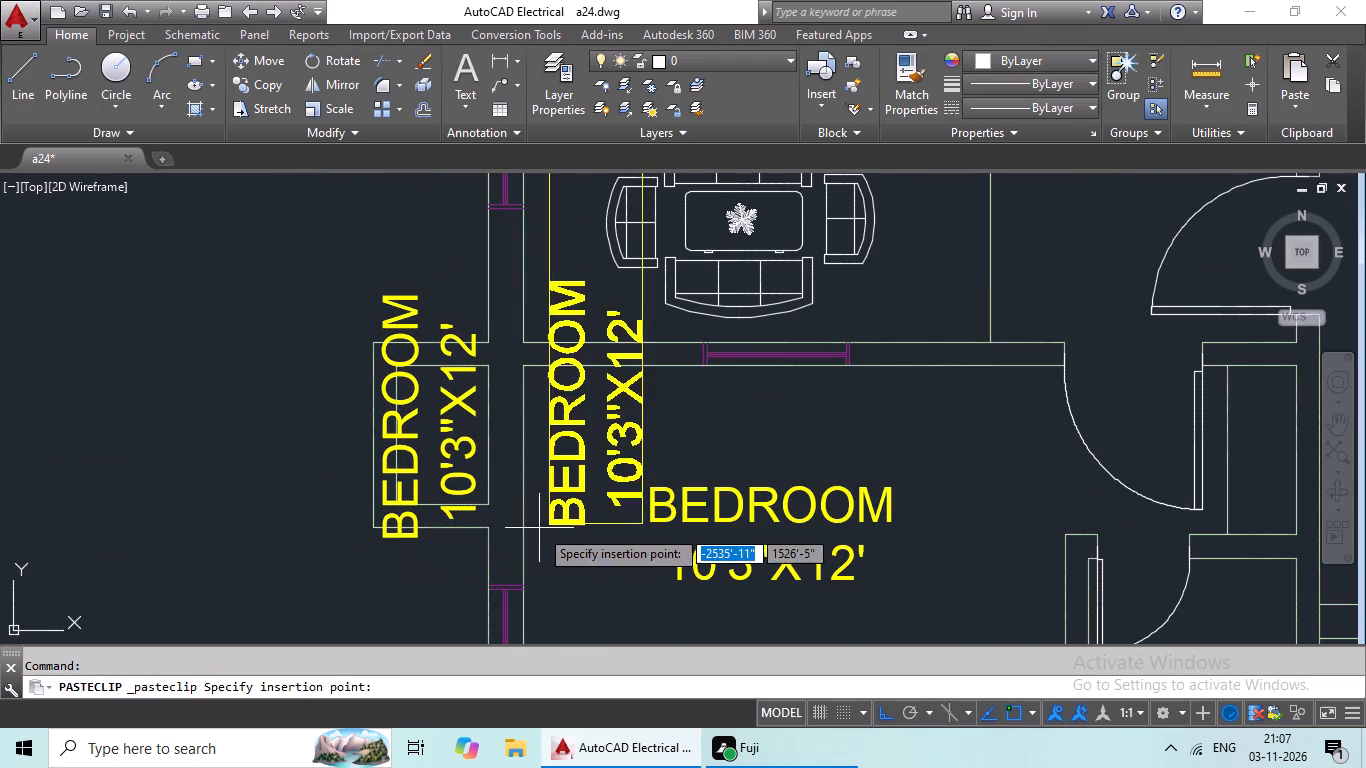
pyautogui.keyDown('ctrl'); pyautogui.scroll(-3, 540, 528); pyautogui.keyUp('ctrl')
pyautogui.moveTo(557, 305); pyautogui.dragTo(557, 517, button='middle')
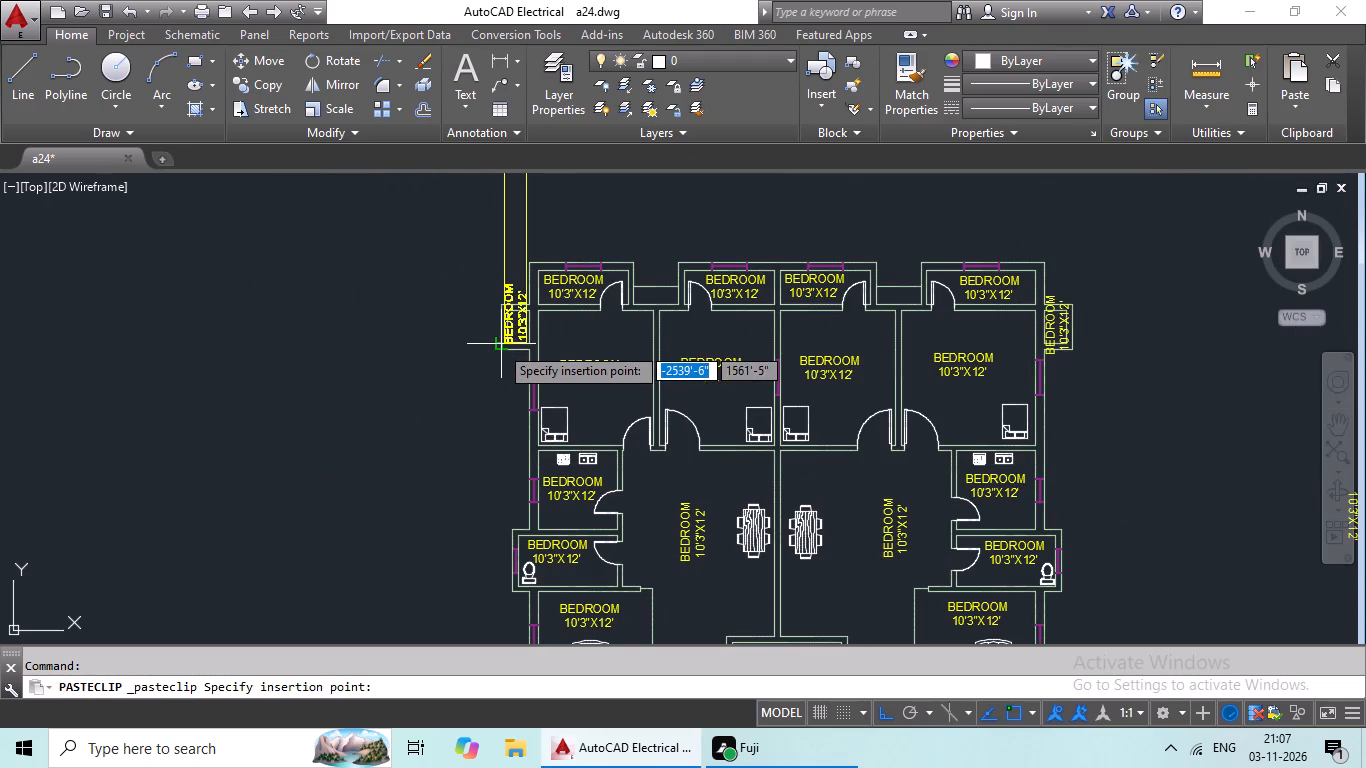
pyautogui.click(498, 355)
# Delete the two spare BEDROOM labels, one horizontal and one vertical, standing east of the building.
pyautogui.scroll(-1, 667, 349)
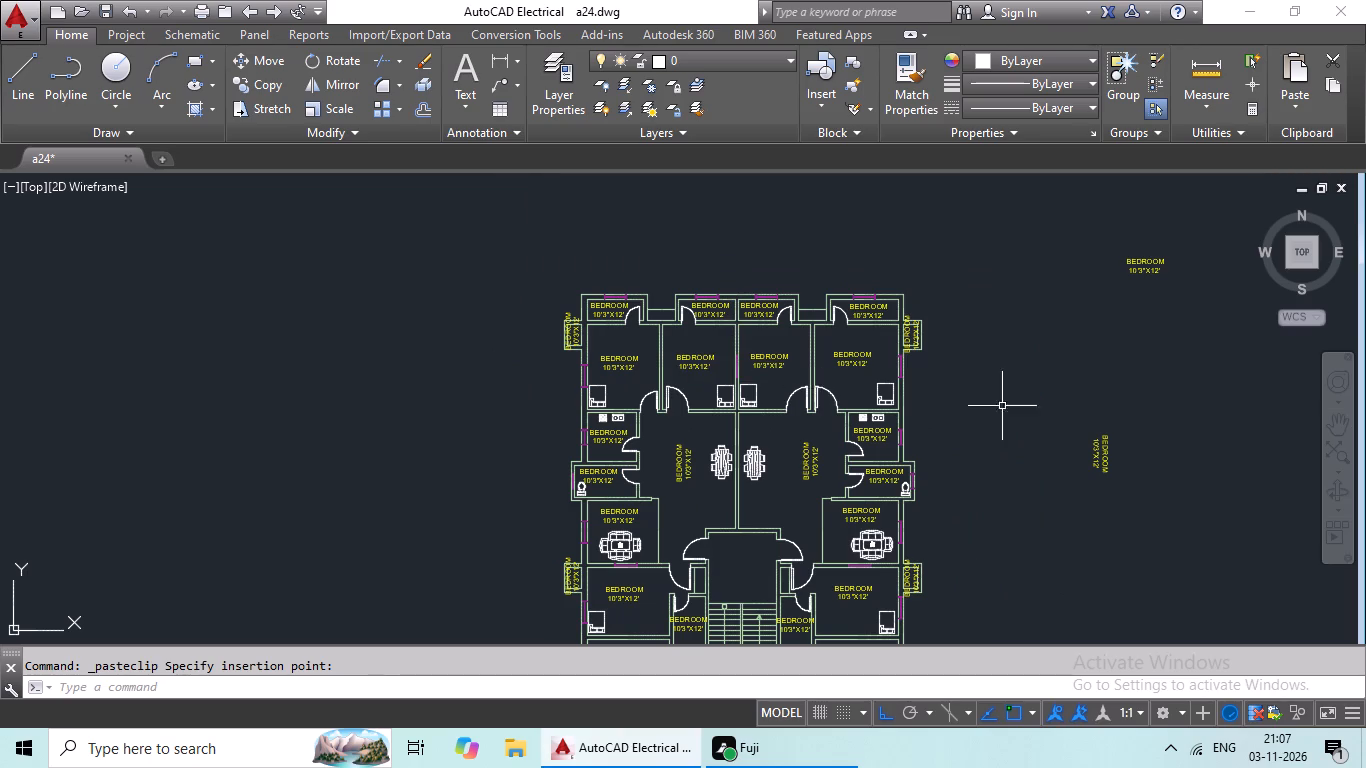
pyautogui.scroll(-1, 1019, 391)
pyautogui.moveTo(985, 381); pyautogui.dragTo(883, 366, button='middle')
pyautogui.moveTo(1015, 359); pyautogui.dragTo(923, 368, button='middle')
pyautogui.moveTo(1036, 243); pyautogui.dragTo(1006, 243)
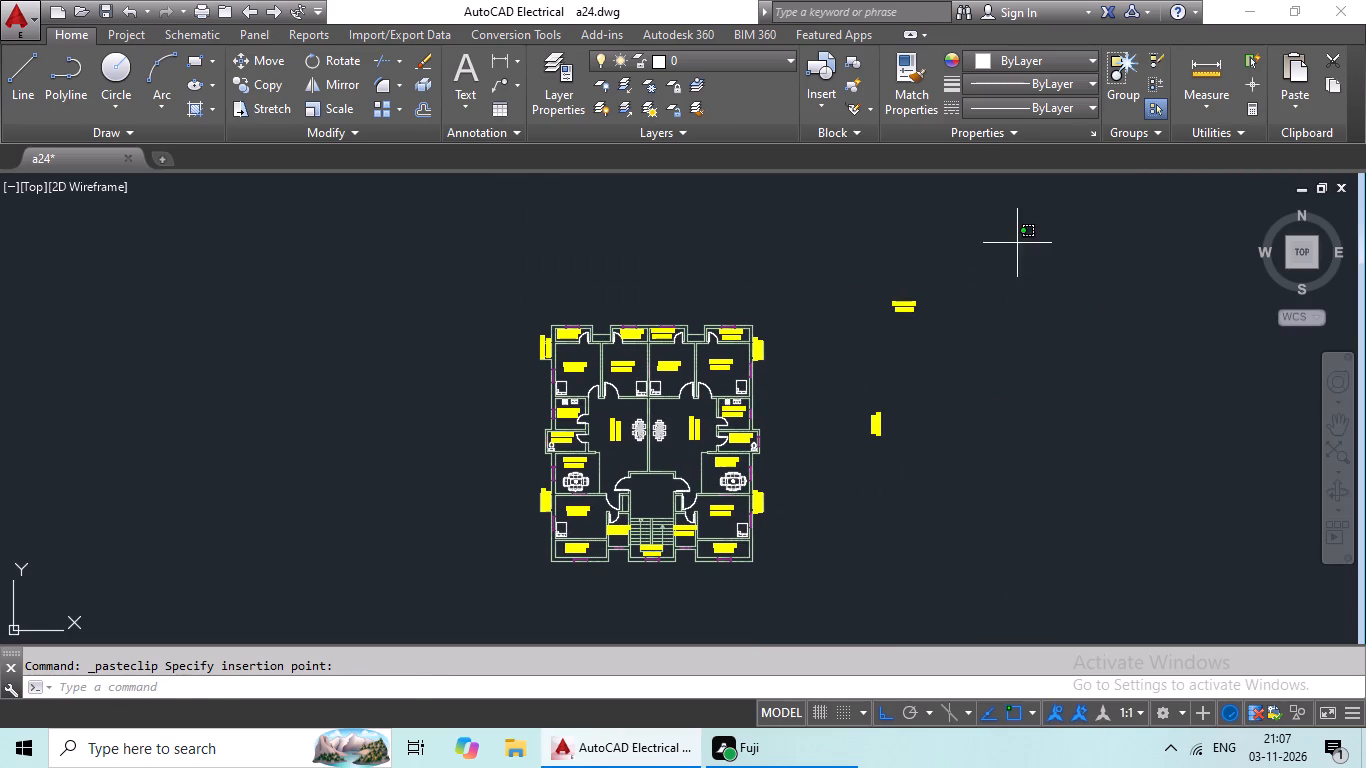
pyautogui.moveTo(1006, 243); pyautogui.dragTo(1023, 492)
pyautogui.press('Delete')
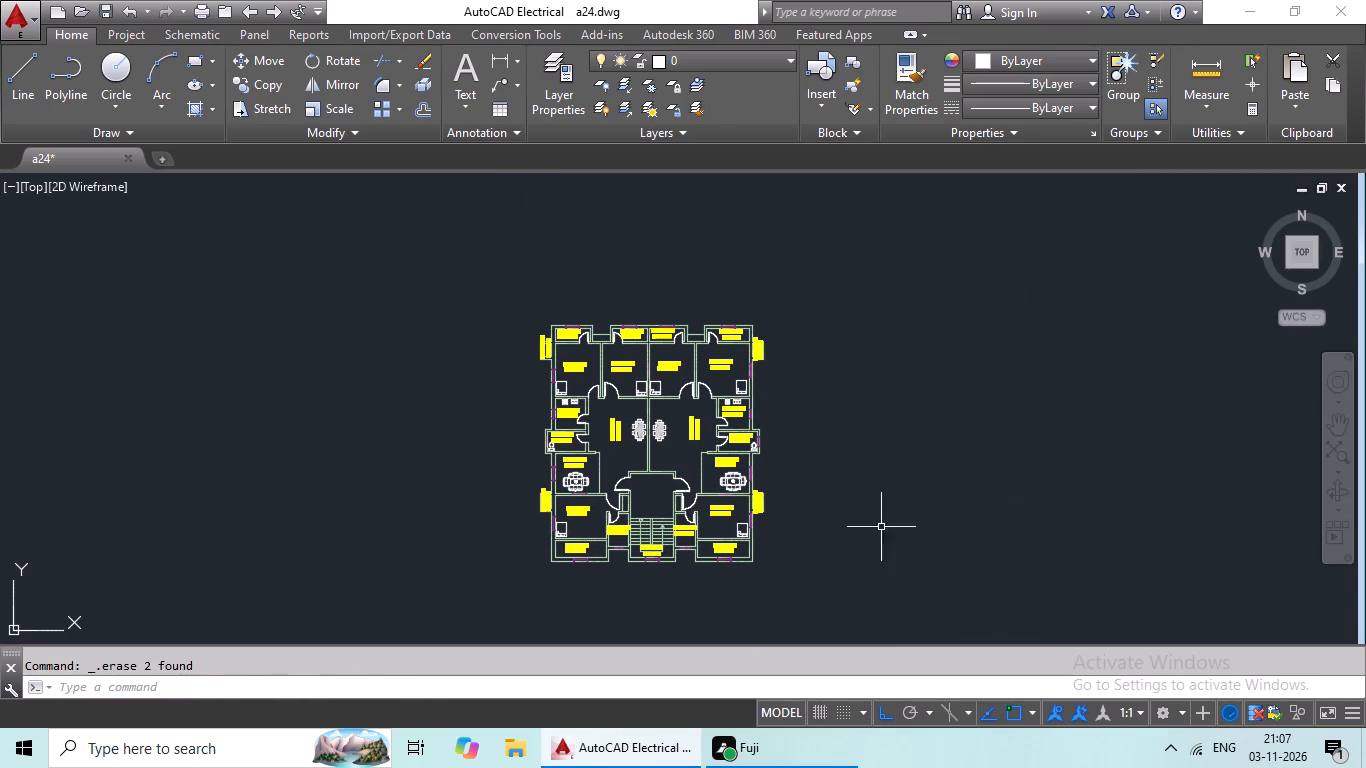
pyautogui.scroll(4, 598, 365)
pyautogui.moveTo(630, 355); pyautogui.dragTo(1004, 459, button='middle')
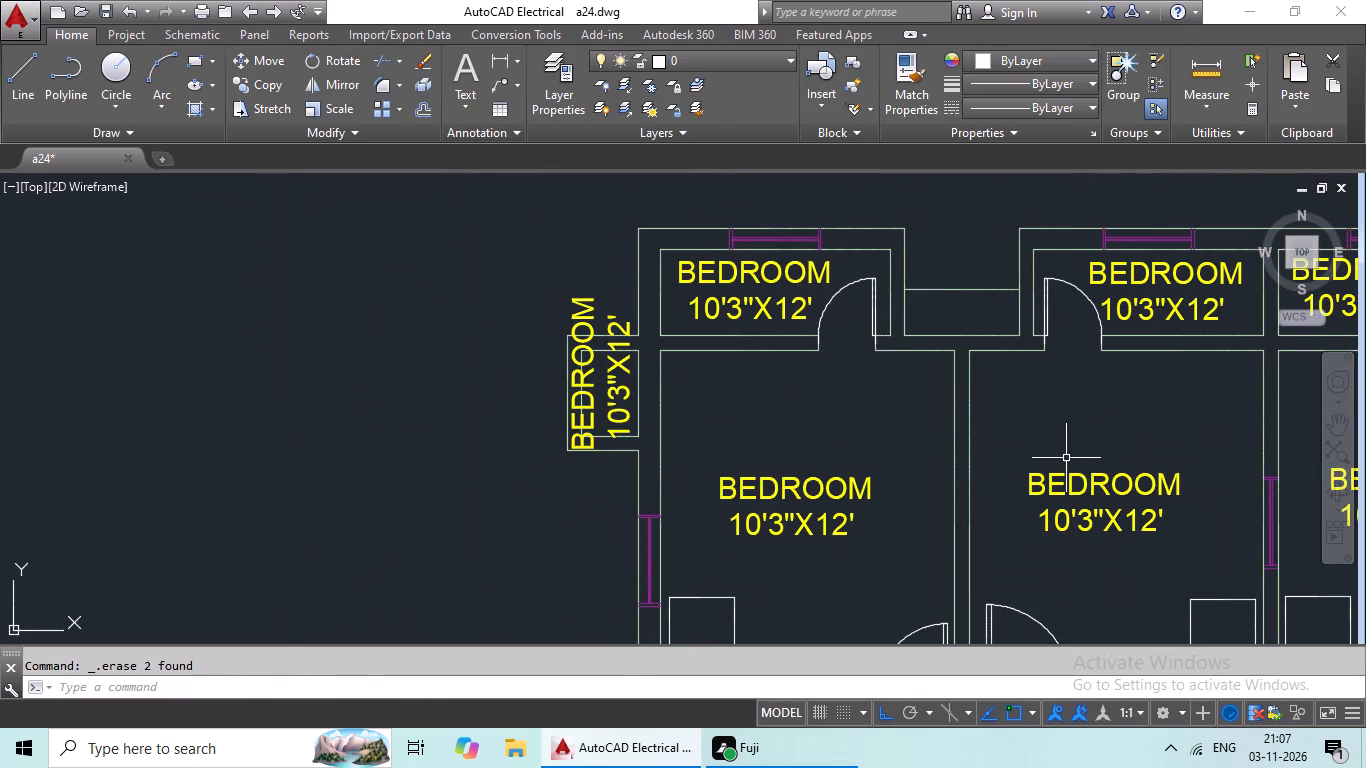
# Replace the BEDROOM label text in the northwesternmost small room with VER. and 8'X3' on two lines.
pyautogui.moveTo(1070, 455); pyautogui.dragTo(948, 485, button='middle')
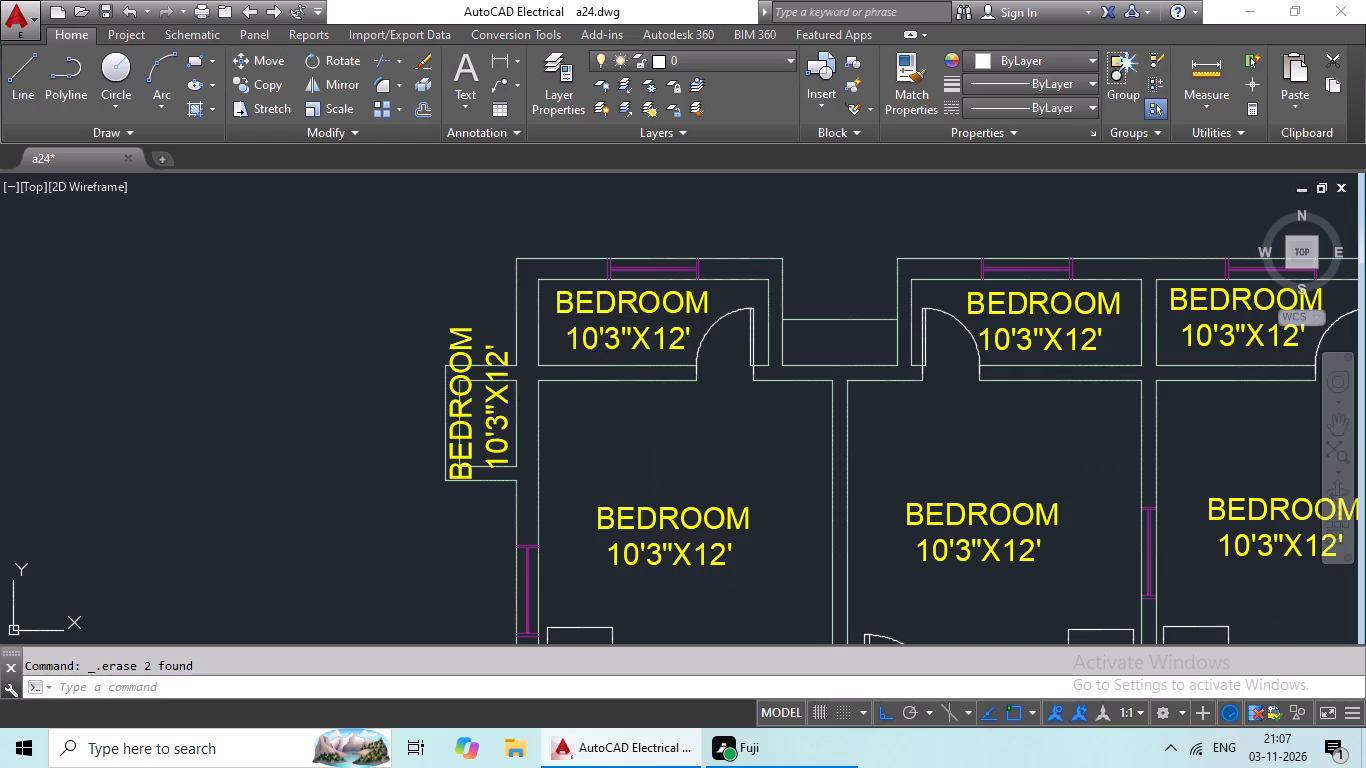
pyautogui.doubleClick(586, 336)
pyautogui.tripleClick(643, 341)
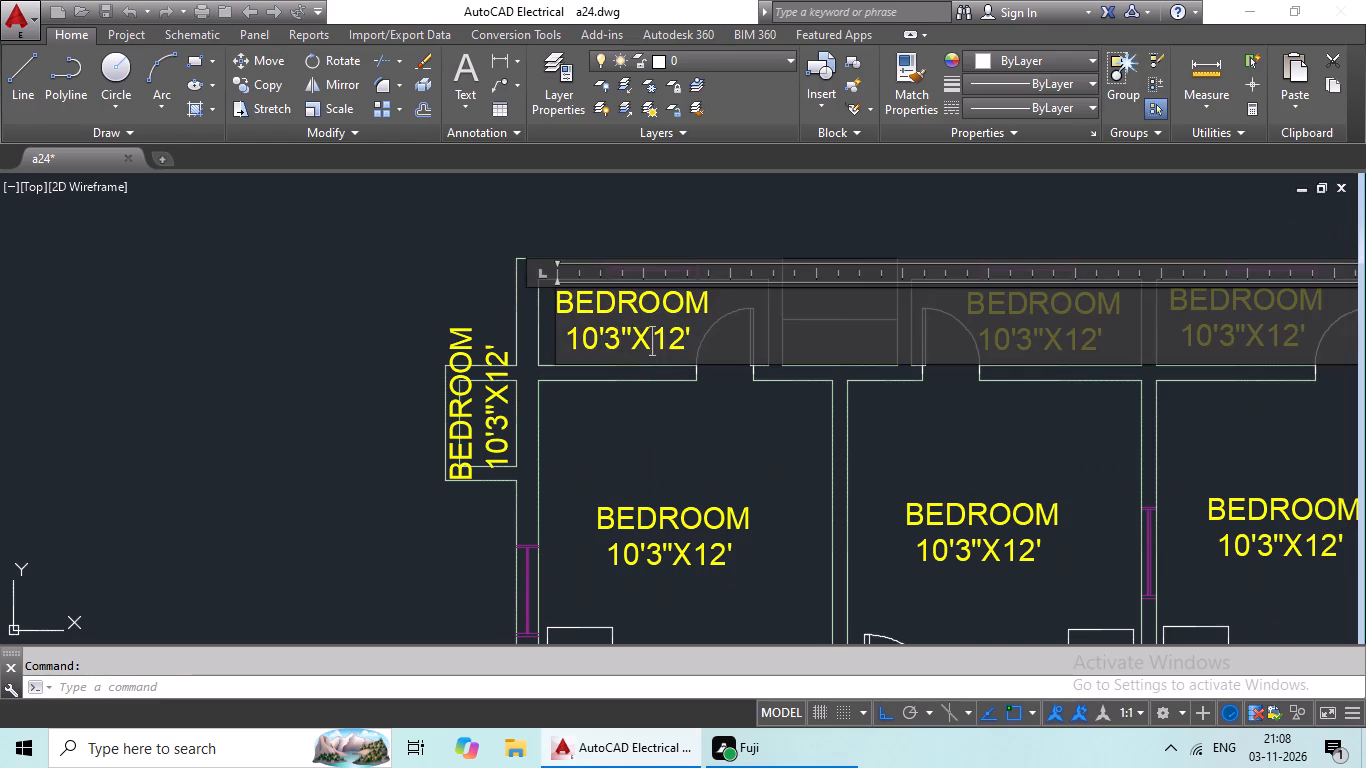
pyautogui.click(732, 341)
pyautogui.press('BackSpace')
pyautogui.press('BackSpace')
pyautogui.press('BackSpace')
pyautogui.press('BackSpace')
pyautogui.press('BackSpace')
pyautogui.press('BackSpace')
pyautogui.press('BackSpace')
pyautogui.press('BackSpace')
pyautogui.press('BackSpace')
pyautogui.press('BackSpace')
pyautogui.press('BackSpace')
pyautogui.press('BackSpace')
pyautogui.press('BackSpace')
pyautogui.press('BackSpace')
pyautogui.press('BackSpace')
pyautogui.press('BackSpace')
pyautogui.press('BackSpace')
pyautogui.press('BackSpace')
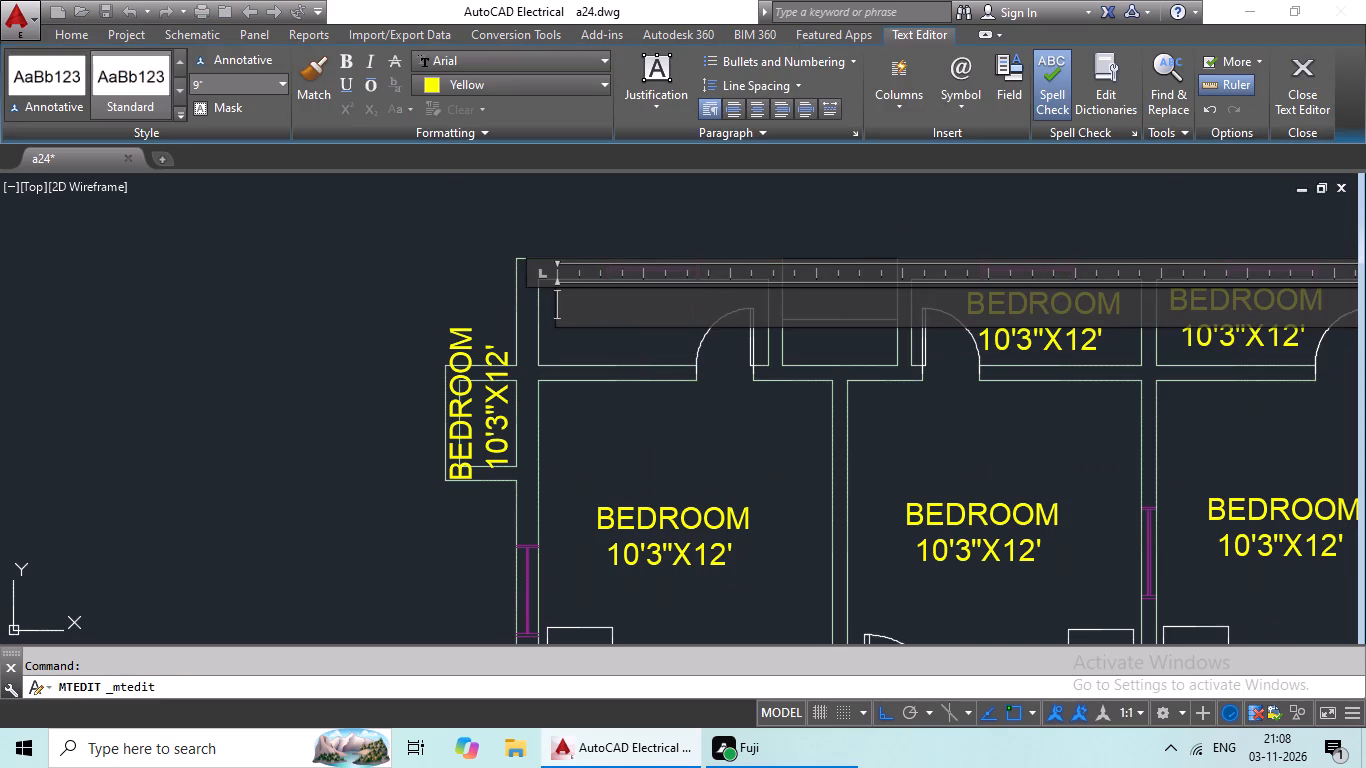
pyautogui.write('VER')
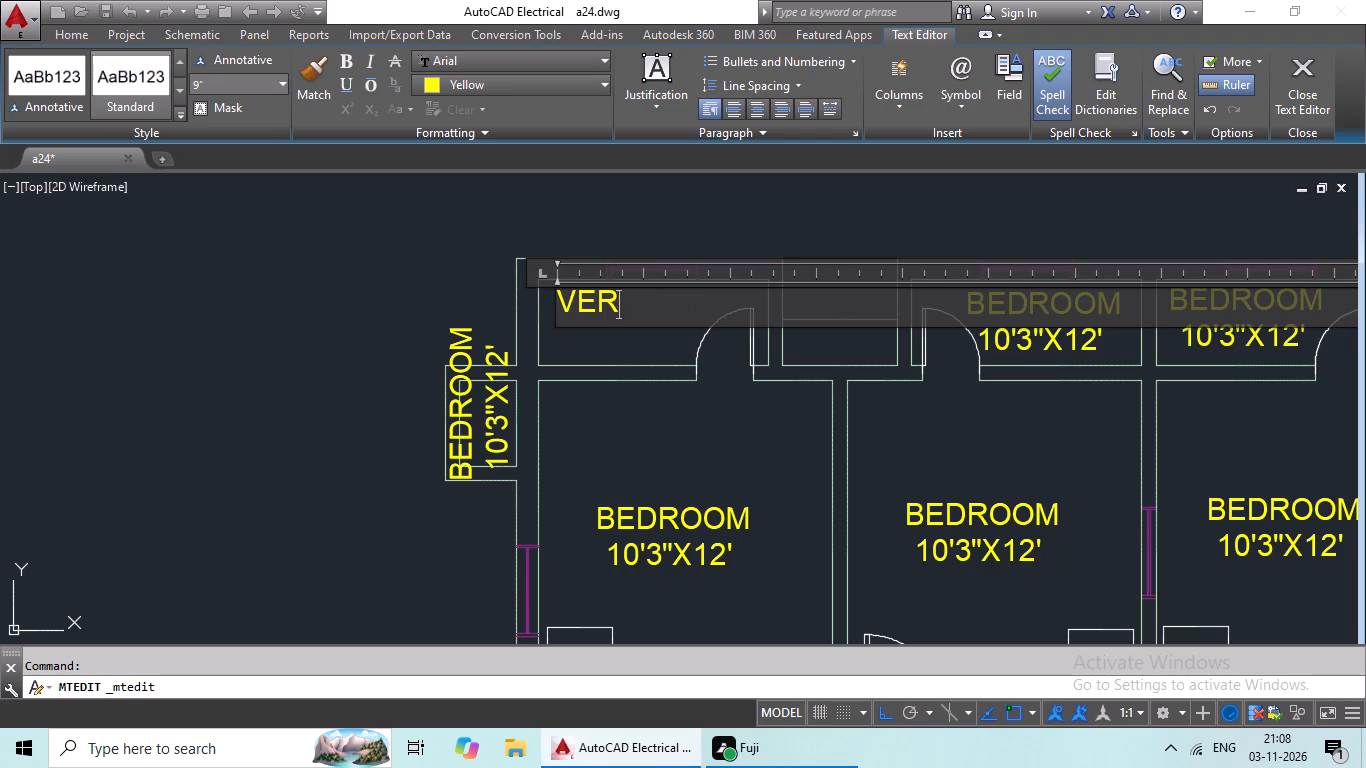
pyautogui.press('.')
pyautogui.press('Return')
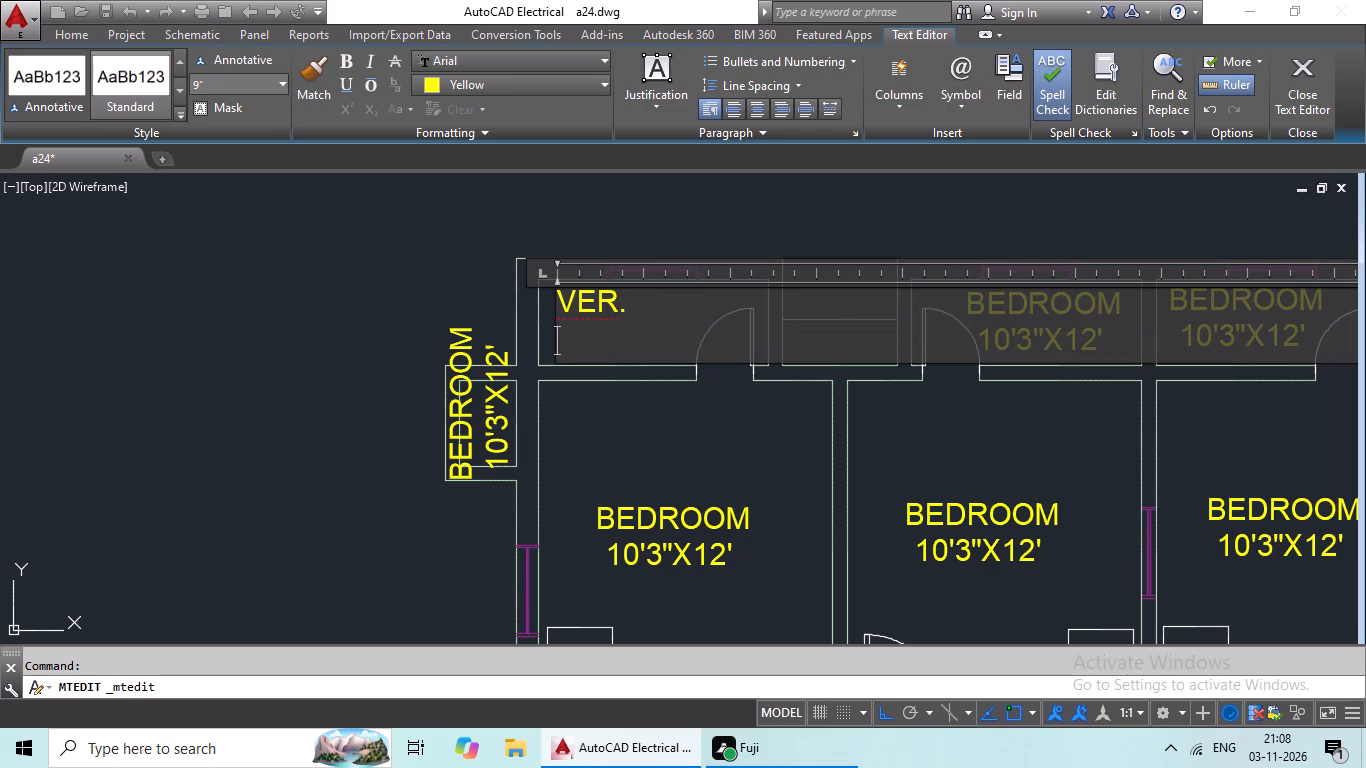
pyautogui.write("8'")
pyautogui.hotkey('shift', 'x')
pyautogui.write("3'")
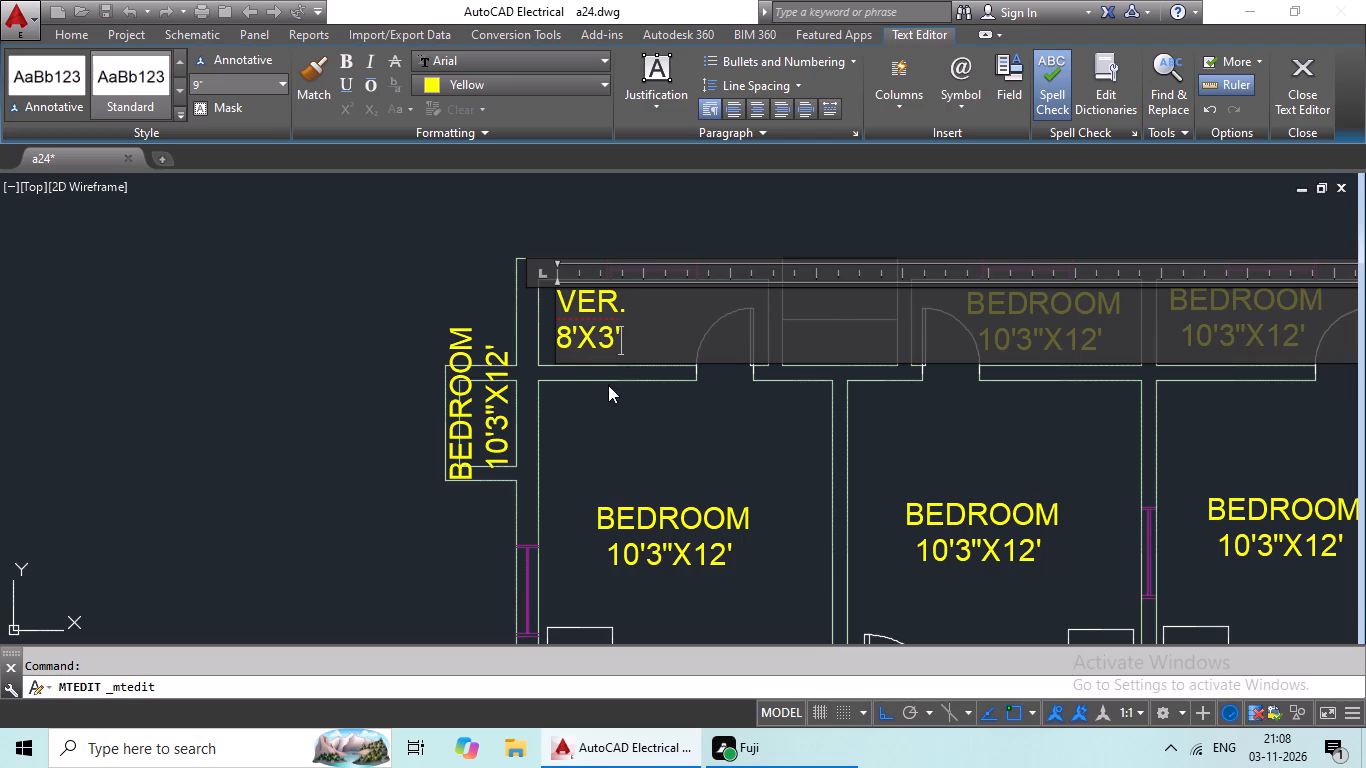
pyautogui.click(739, 404)
# Move the VER. 8'X3' label slightly east so it sits centrally in the northwesternmost small room.
pyautogui.scroll(-1, 751, 403)
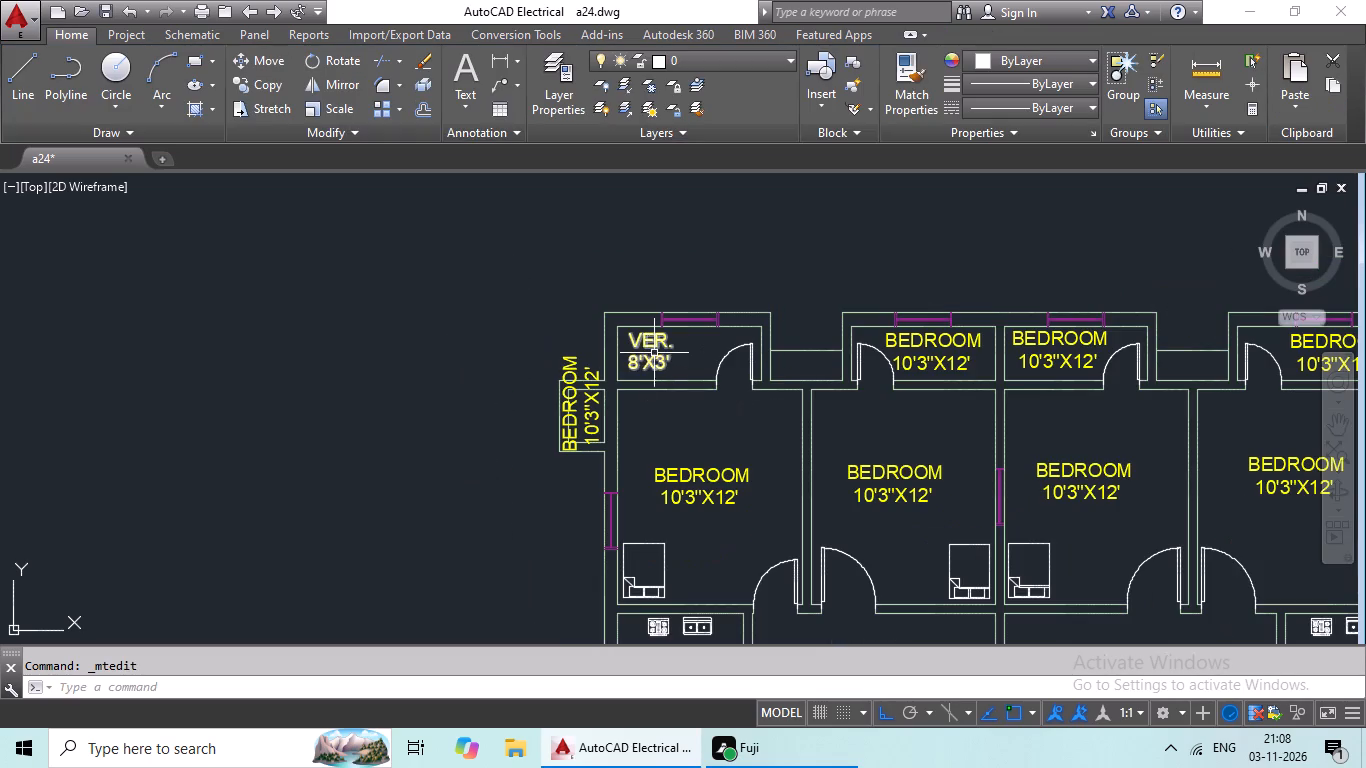
pyautogui.click(654, 353)
pyautogui.click(249, 58)
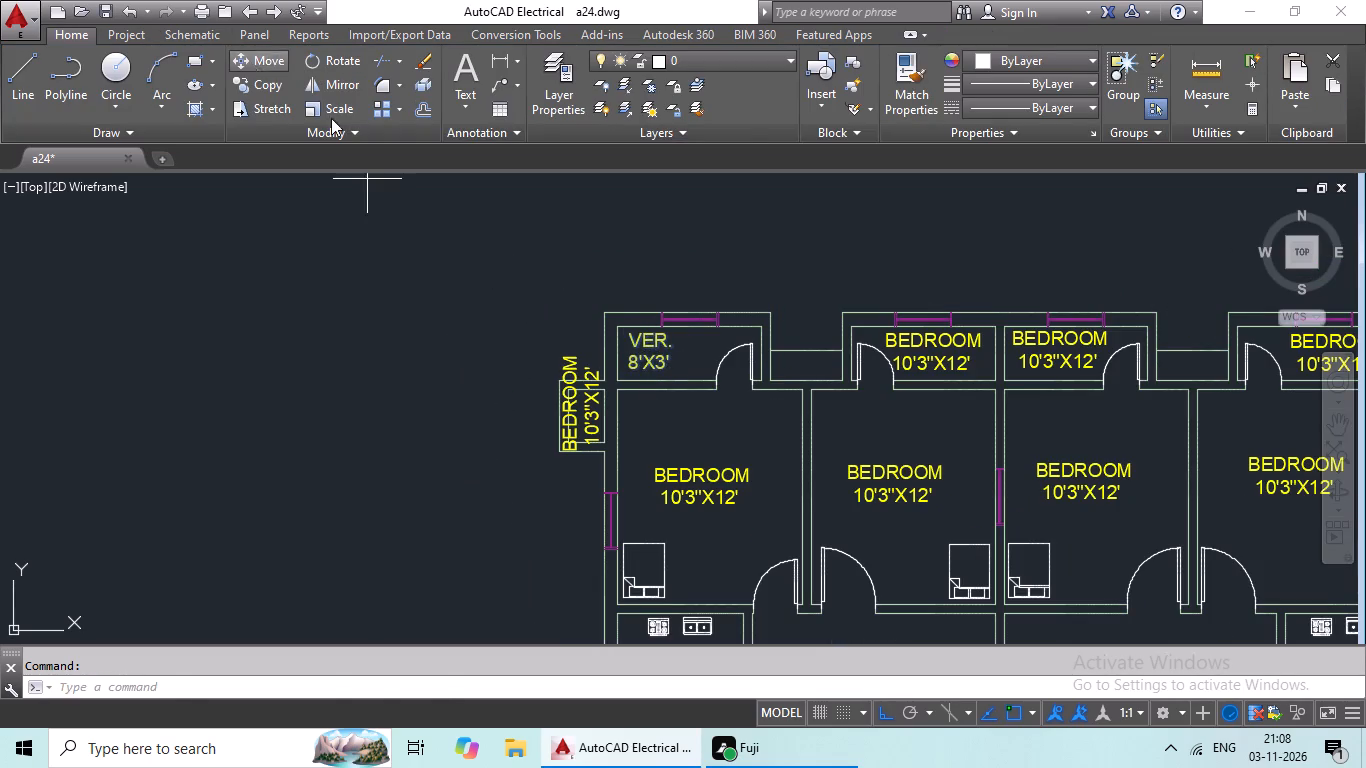
pyautogui.scroll(4, 636, 360)
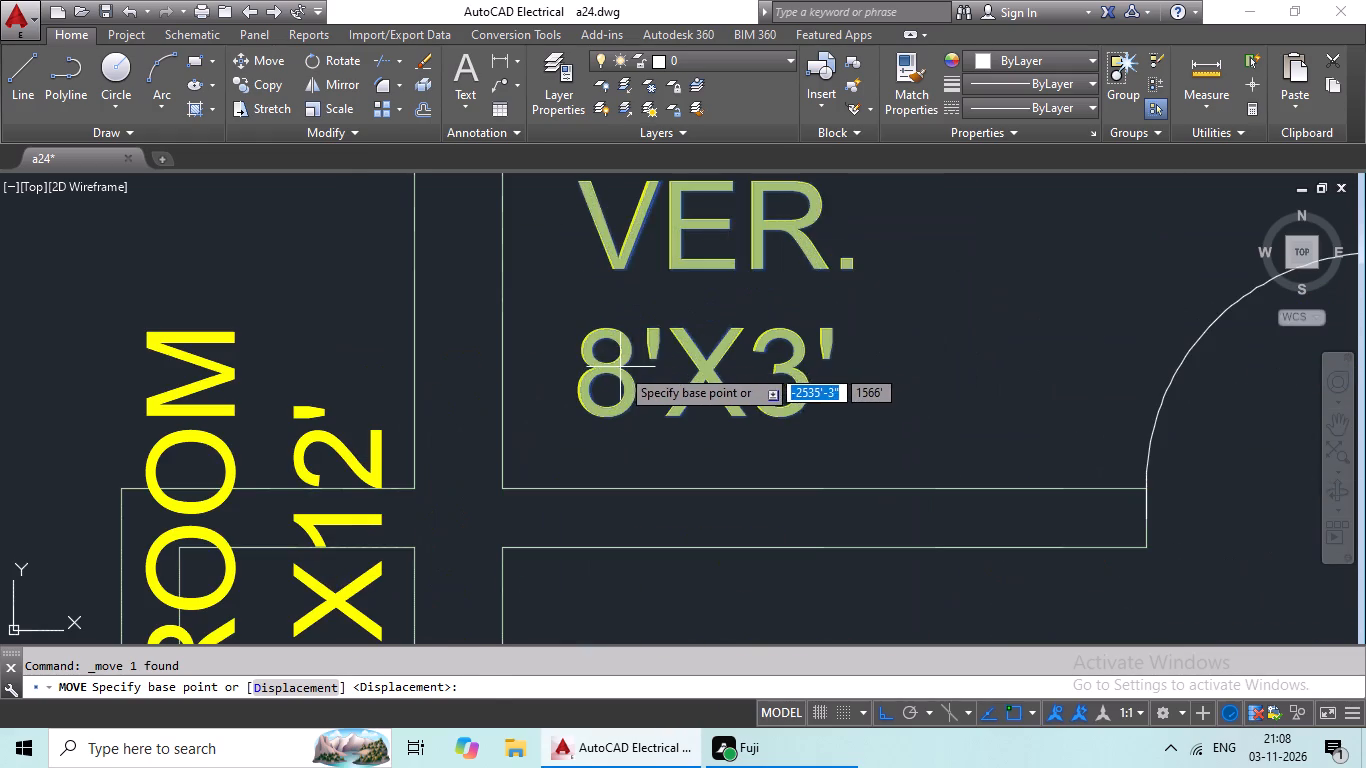
pyautogui.moveTo(620, 367); pyautogui.dragTo(799, 398)
pyautogui.click(799, 398)
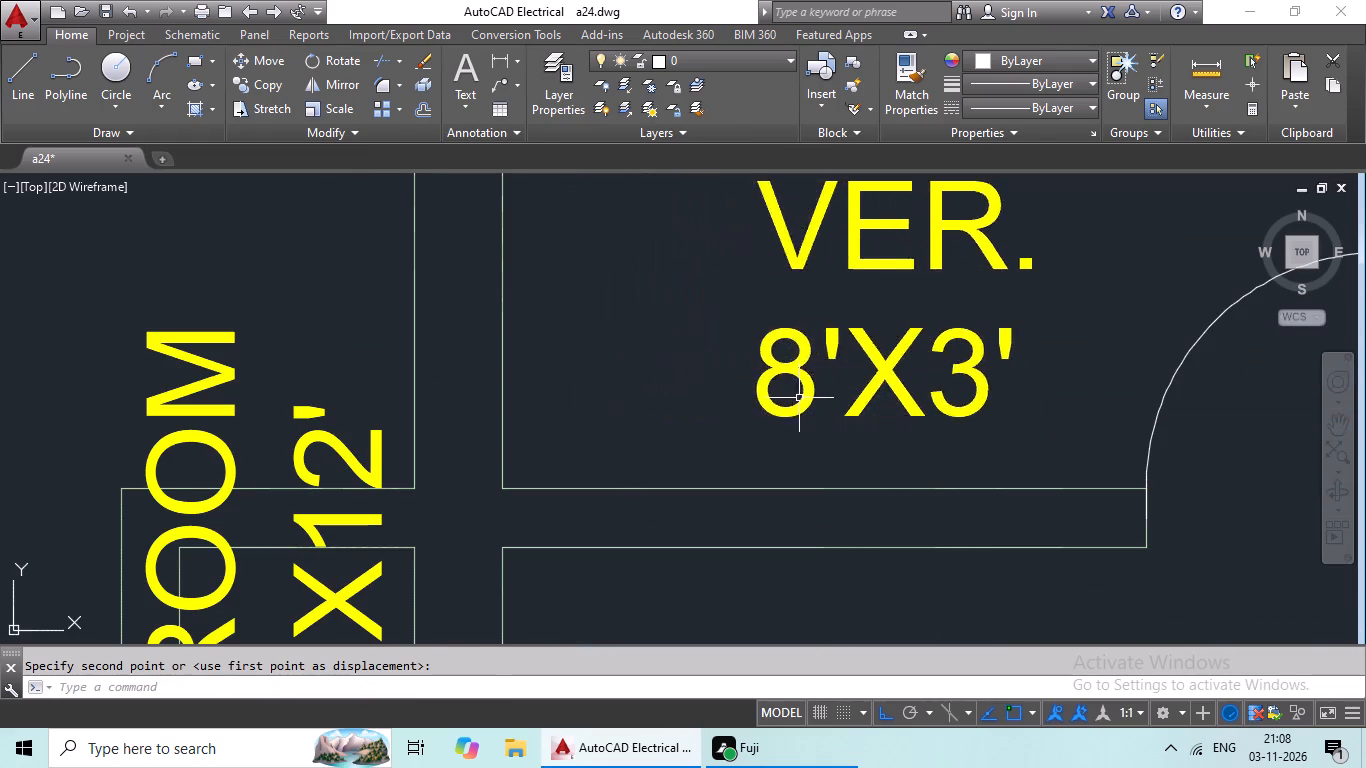
# Replace the BEDROOM label text in the second small north room from the west with VER. and 8'X3'.
pyautogui.scroll(-3, 832, 388)
pyautogui.moveTo(973, 458); pyautogui.dragTo(525, 381, button='middle')
pyautogui.doubleClick(786, 313)
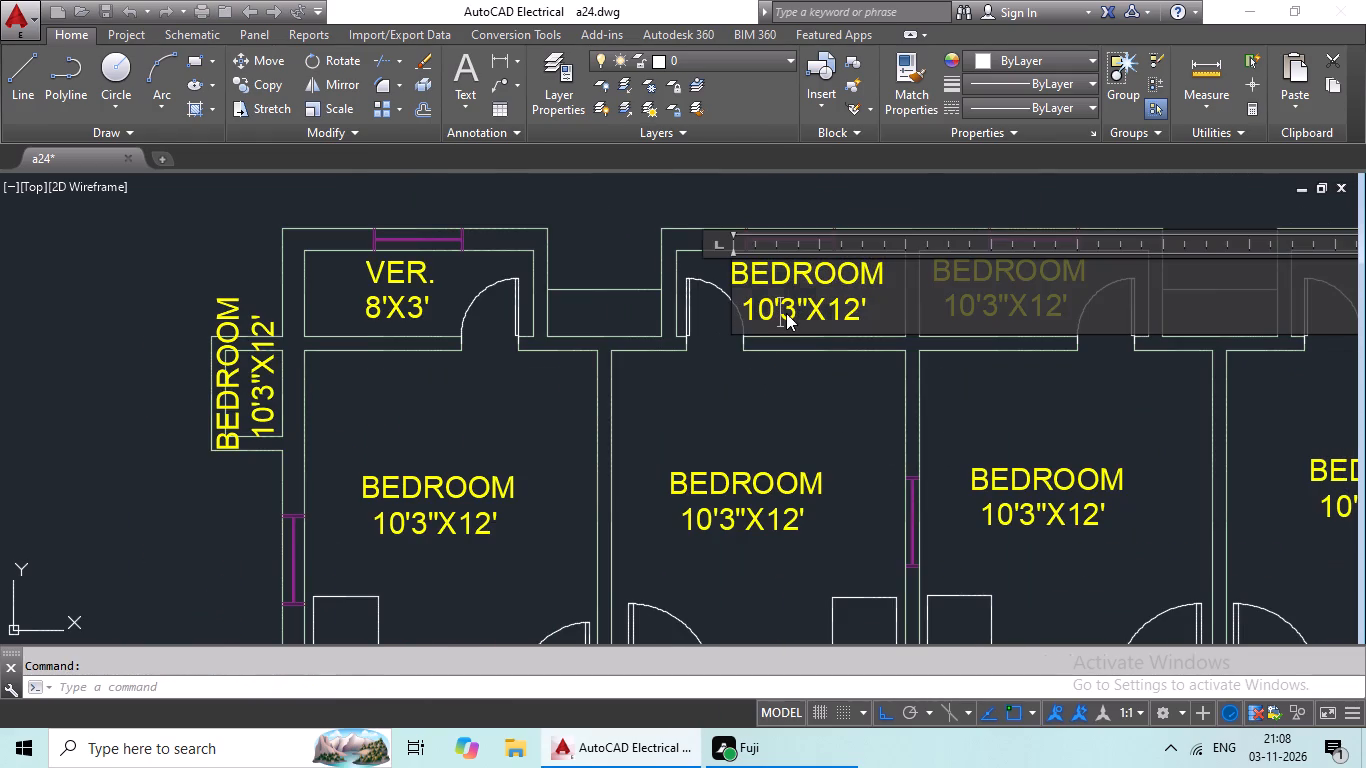
pyautogui.click(925, 315)
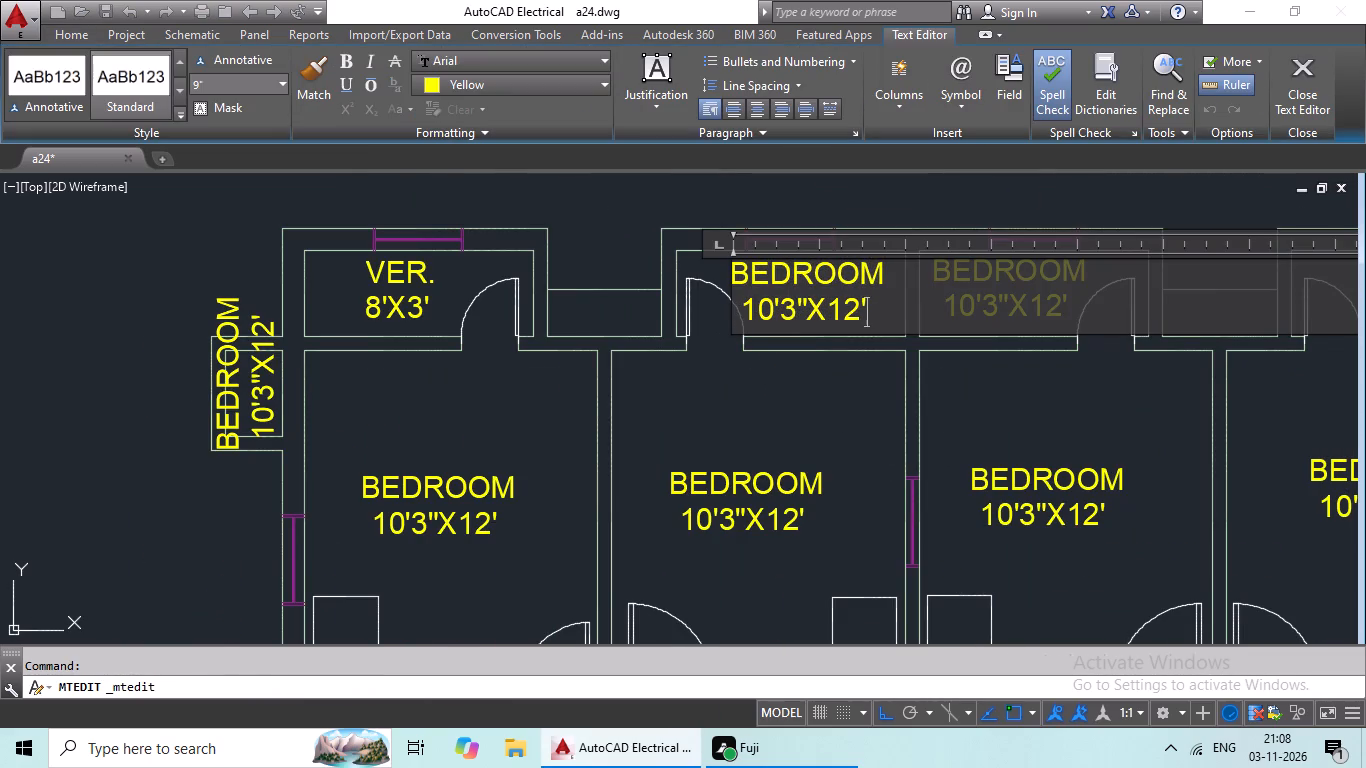
pyautogui.press('BackSpace')
pyautogui.press('BackSpace')
pyautogui.press('BackSpace')
pyautogui.press('BackSpace')
pyautogui.press('BackSpace')
pyautogui.press('BackSpace')
pyautogui.press('BackSpace')
pyautogui.press('BackSpace')
pyautogui.press('BackSpace')
pyautogui.press('BackSpace')
pyautogui.press('BackSpace')
pyautogui.press('BackSpace')
pyautogui.press('BackSpace')
pyautogui.press('BackSpace')
pyautogui.press('BackSpace')
pyautogui.press('BackSpace')
pyautogui.press('BackSpace')
pyautogui.press('BackSpace')
pyautogui.press('BackSpace')
pyautogui.press('BackSpace')
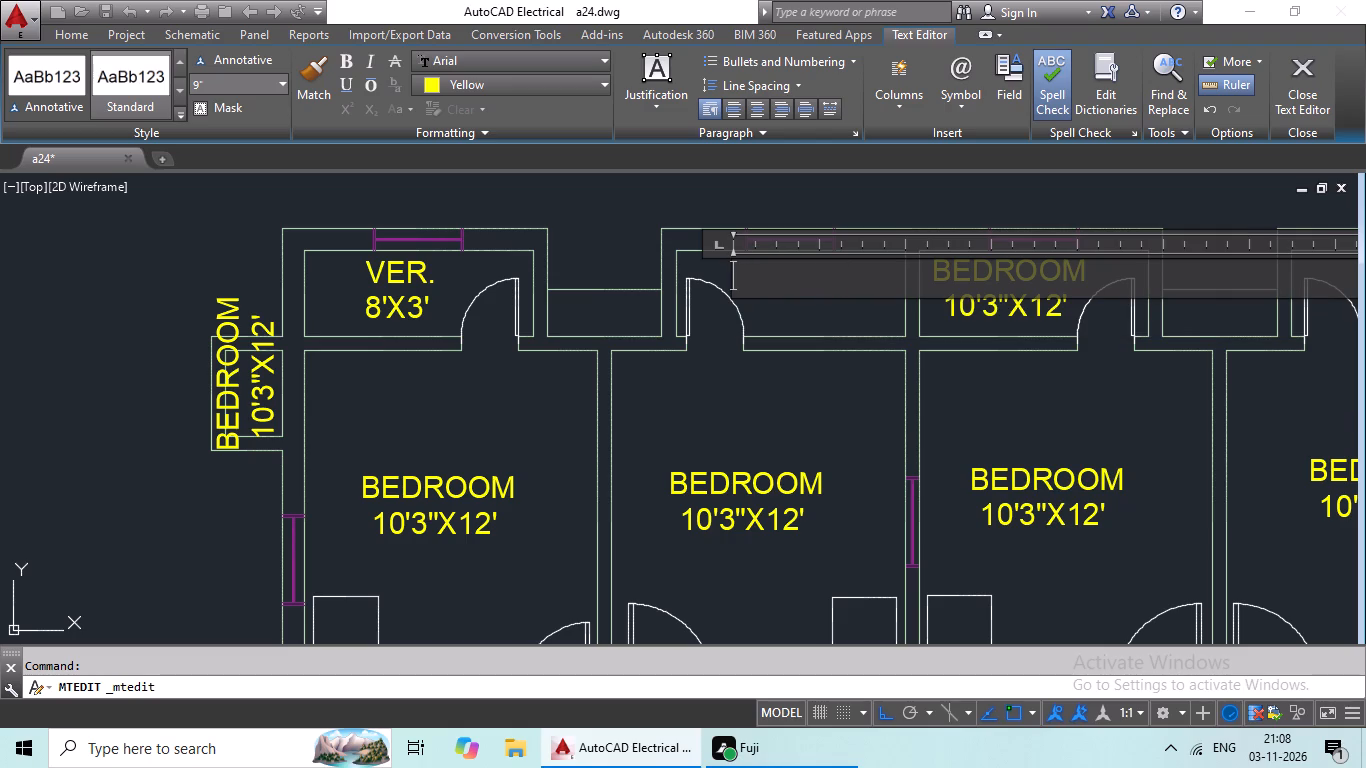
pyautogui.hotkey('shift', 'v')
pyautogui.hotkey('shift', 'e')
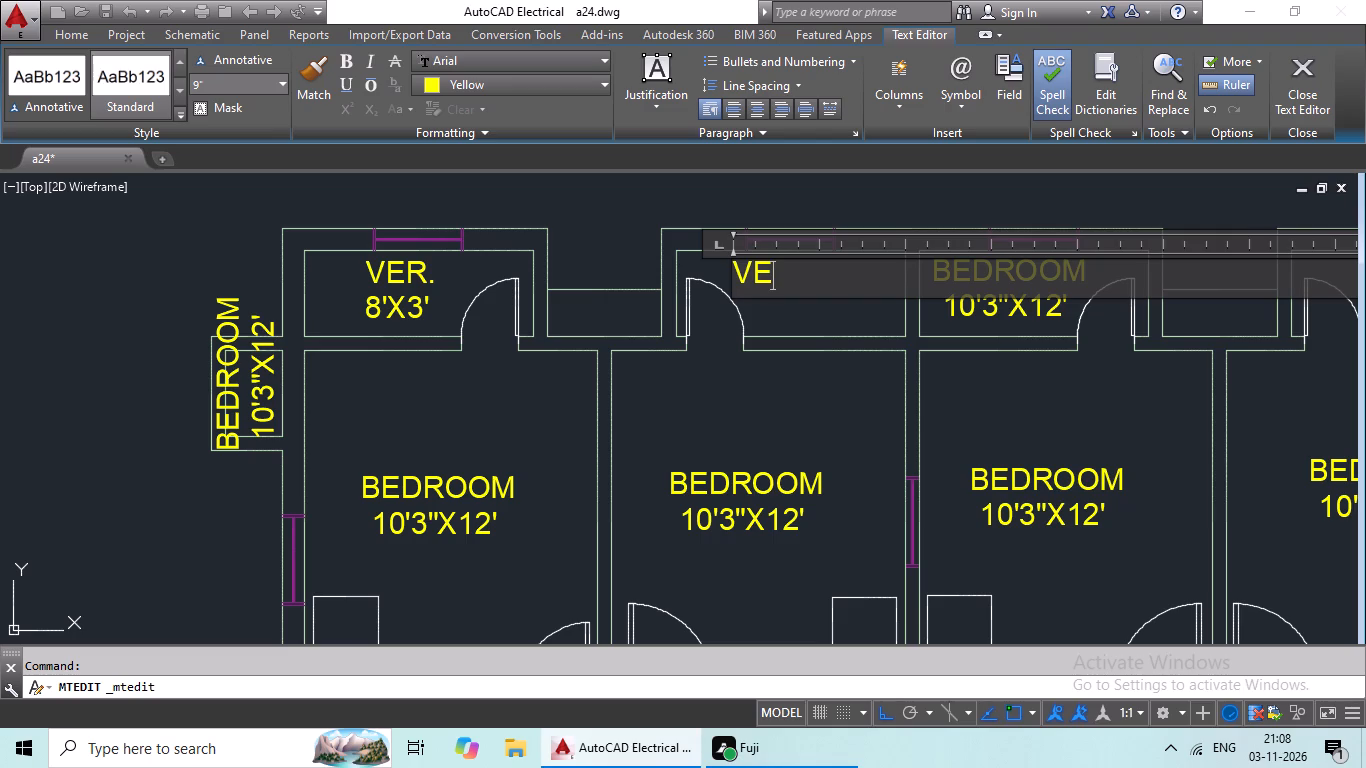
pyautogui.hotkey('shift', 'r')
pyautogui.press('Return')
pyautogui.press('BackSpace')
pyautogui.press('.')
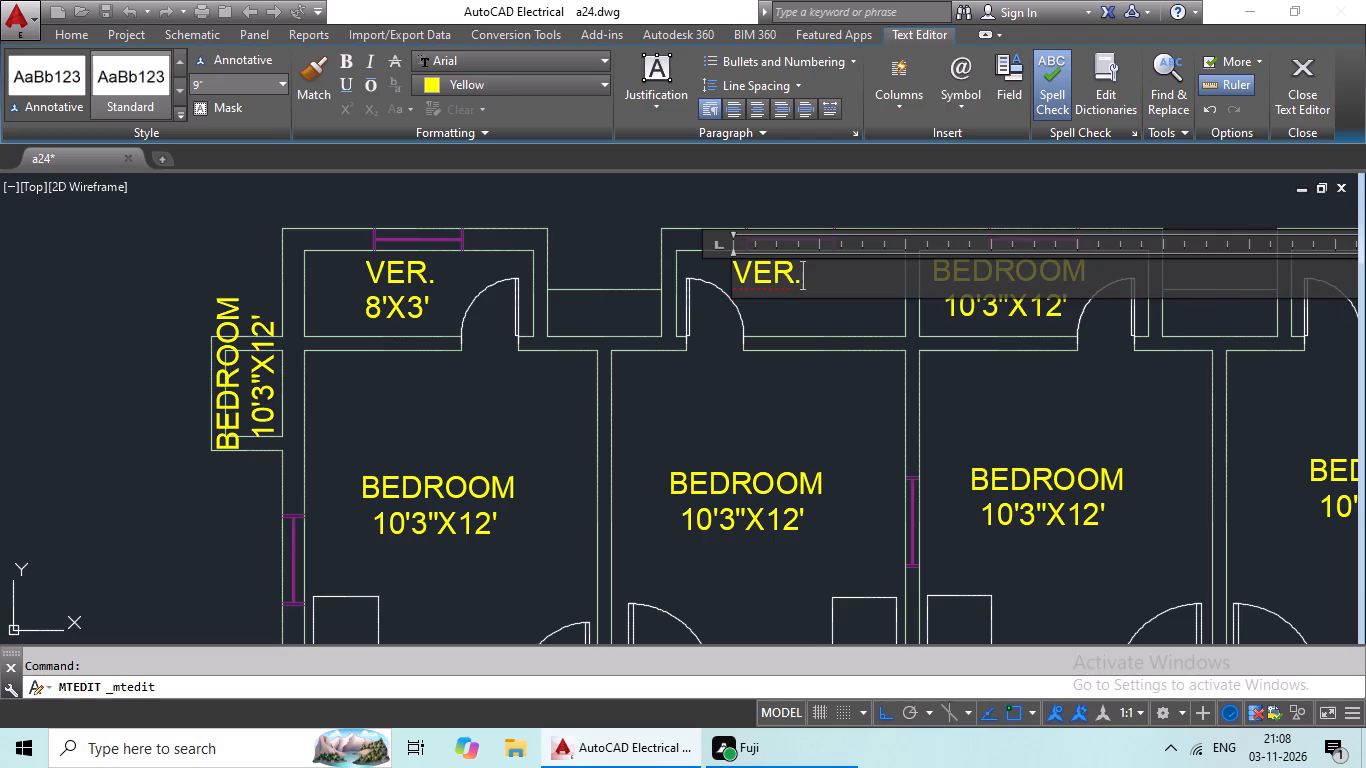
pyautogui.press('Return')
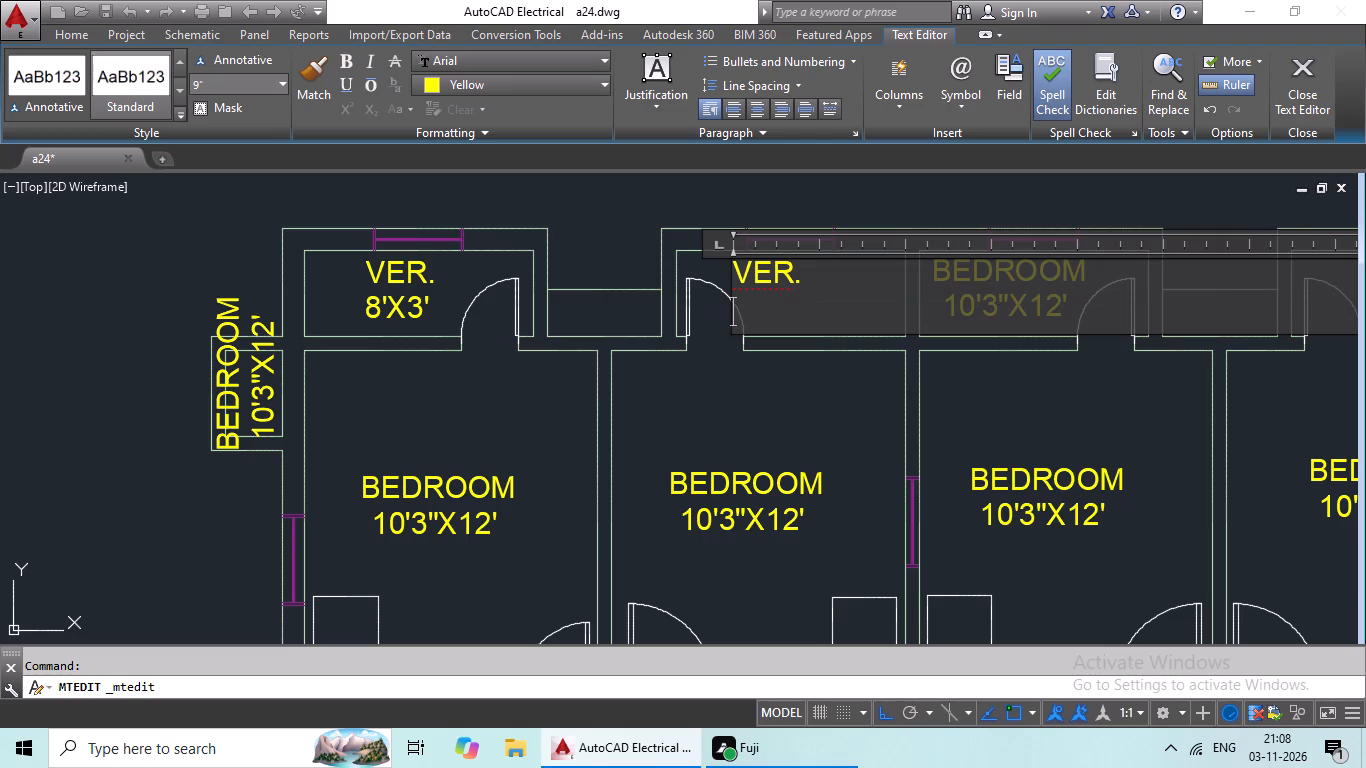
pyautogui.write("8'")
pyautogui.hotkey('shift', 'x')
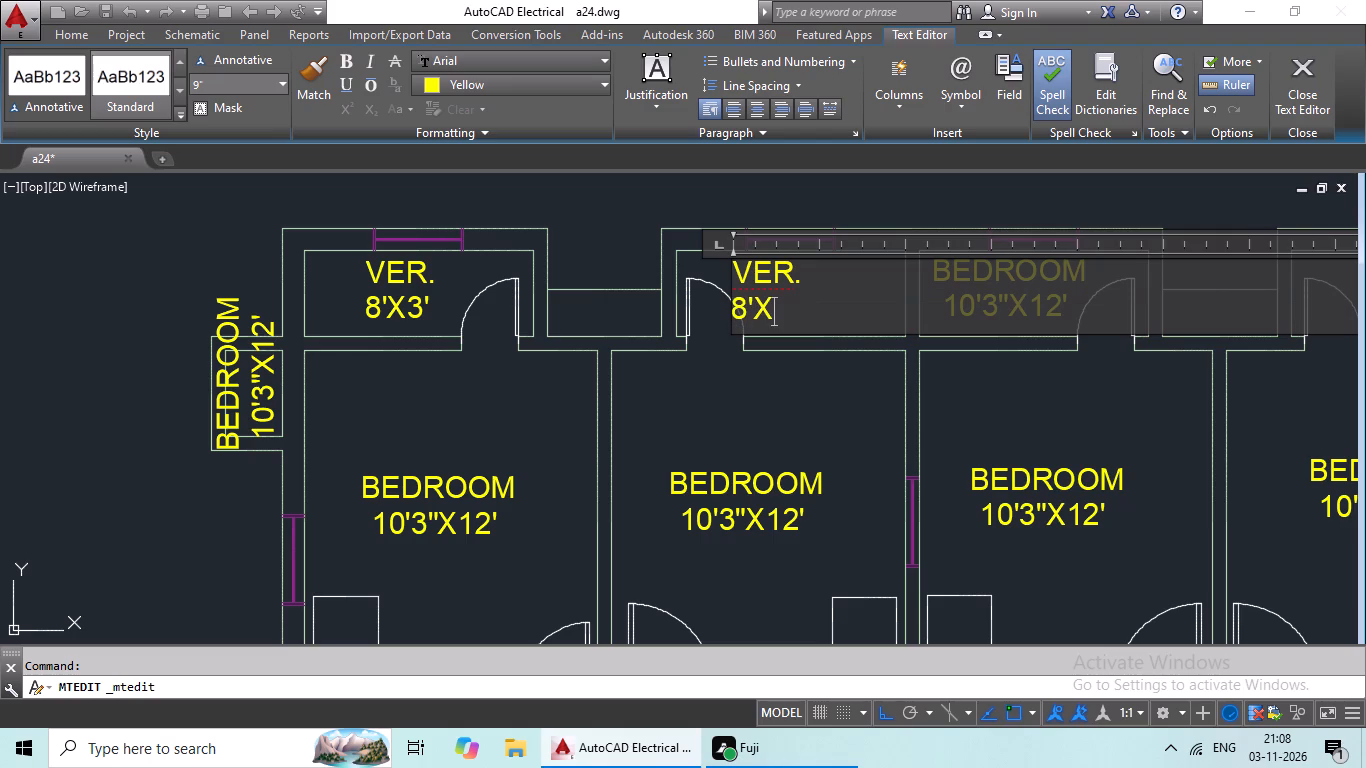
pyautogui.write("3'")
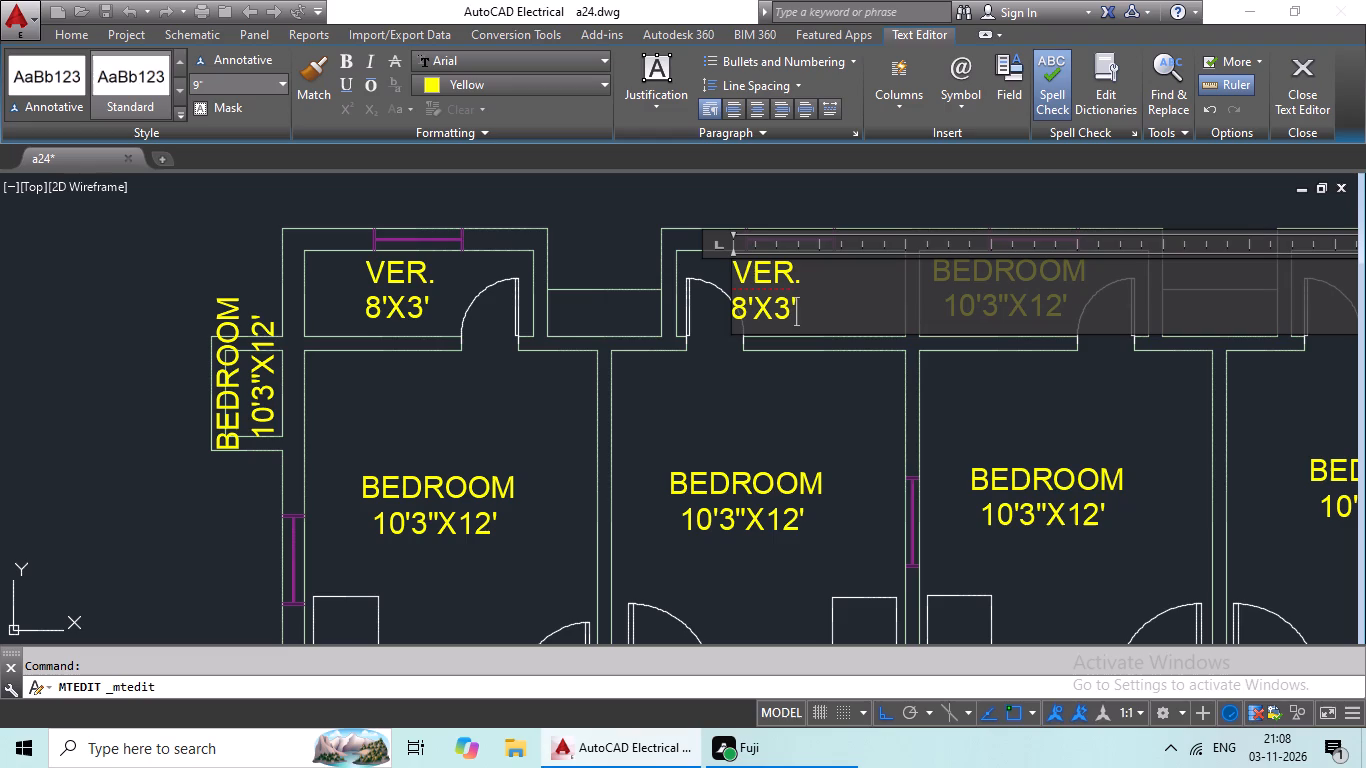
# Indent both lines of the second room's VER. label, with four leading spaces on VER. and five on 8'X3'.
pyautogui.click(739, 263)
pyautogui.press('space')
pyautogui.press('space')
pyautogui.press('space')
pyautogui.press('space')
pyautogui.click(736, 303)
pyautogui.press('space')
pyautogui.press('space')
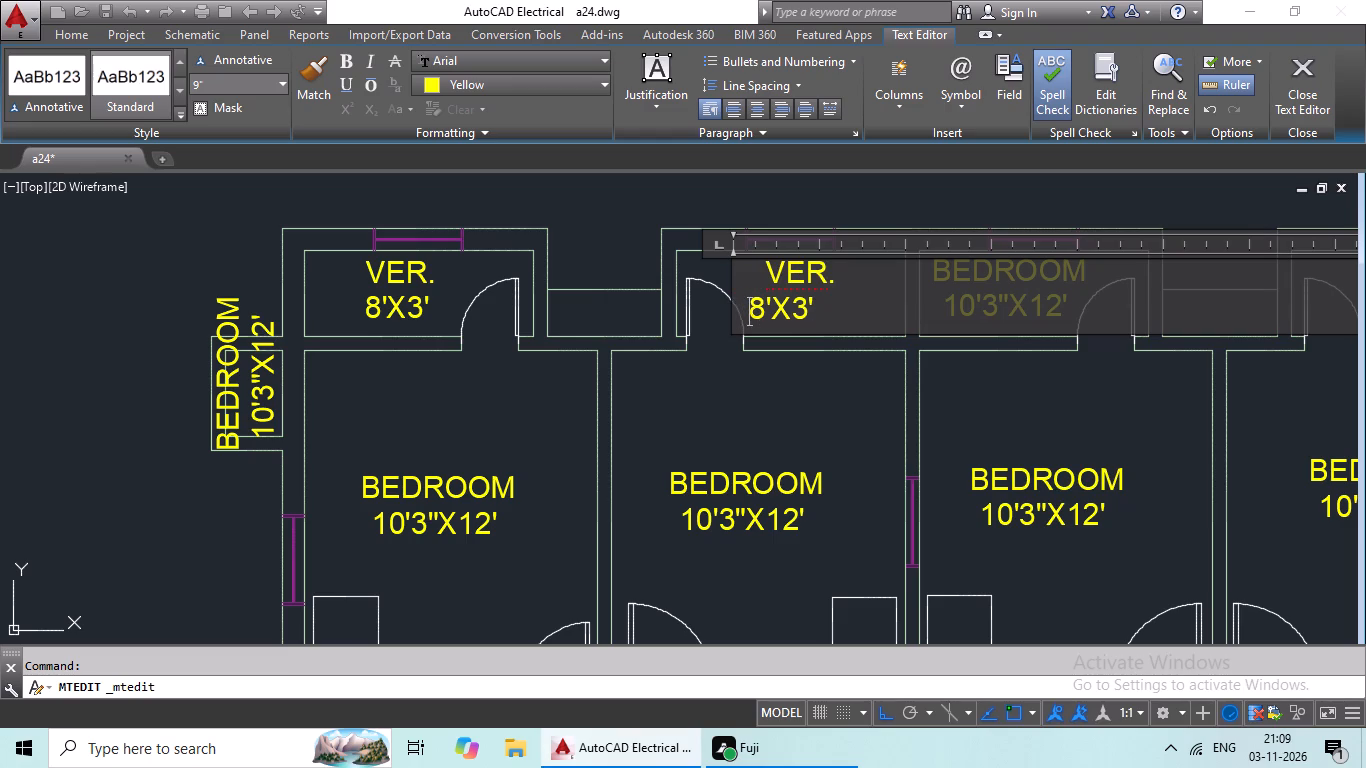
pyautogui.press('space')
pyautogui.press('space')
pyautogui.press('space')
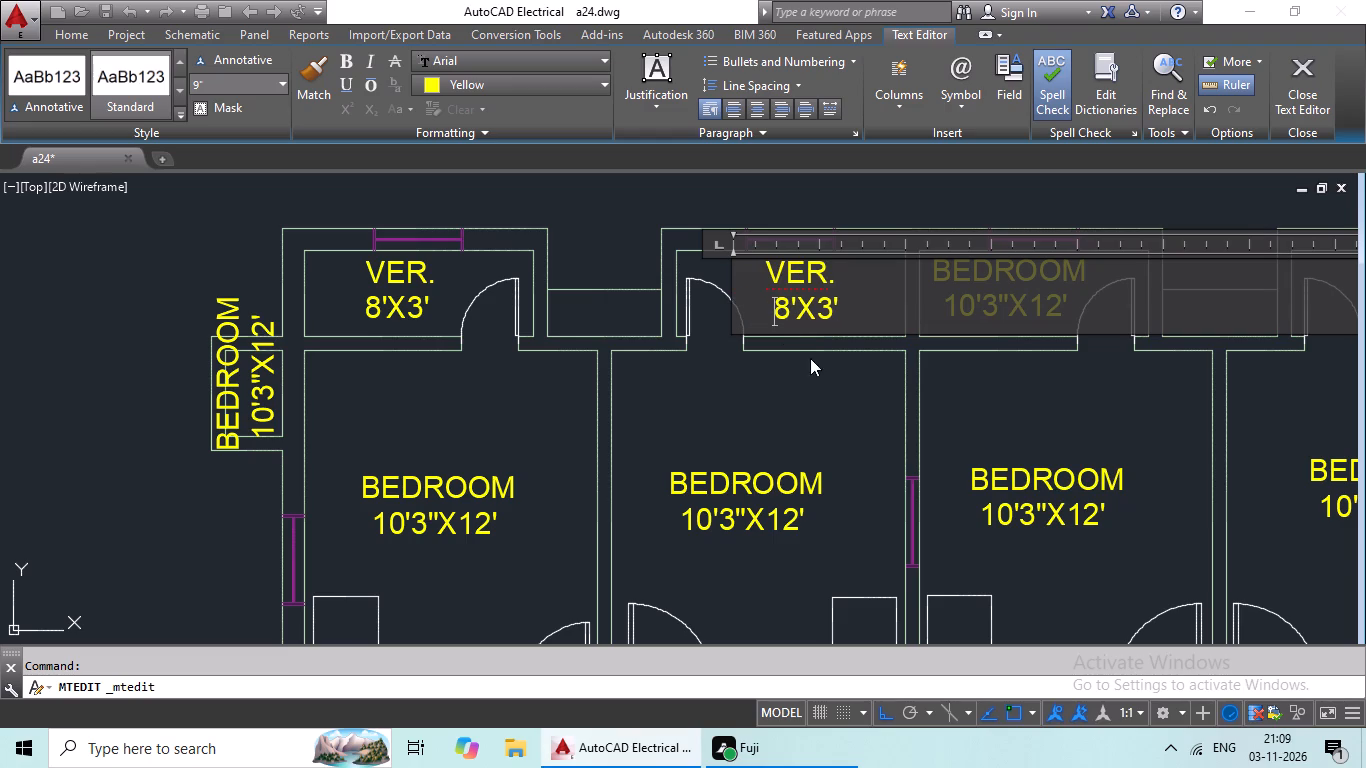
pyautogui.click(821, 391)
# Replace the BEDROOM label text in the third small north room from the west with VER. and 8'X3'.
pyautogui.moveTo(837, 377); pyautogui.dragTo(620, 384, button='middle')
pyautogui.scroll(-1, 643, 373)
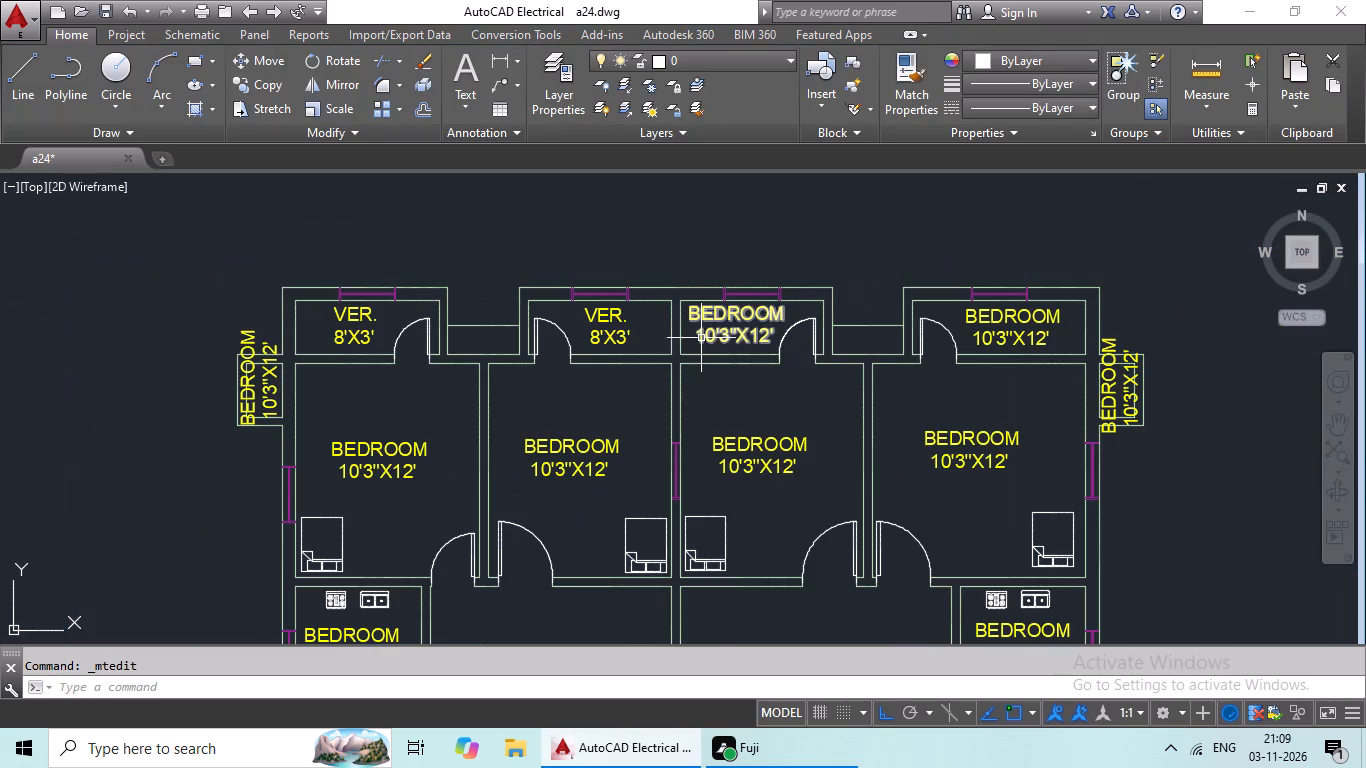
pyautogui.doubleClick(735, 308)
pyautogui.scroll(2, 745, 338)
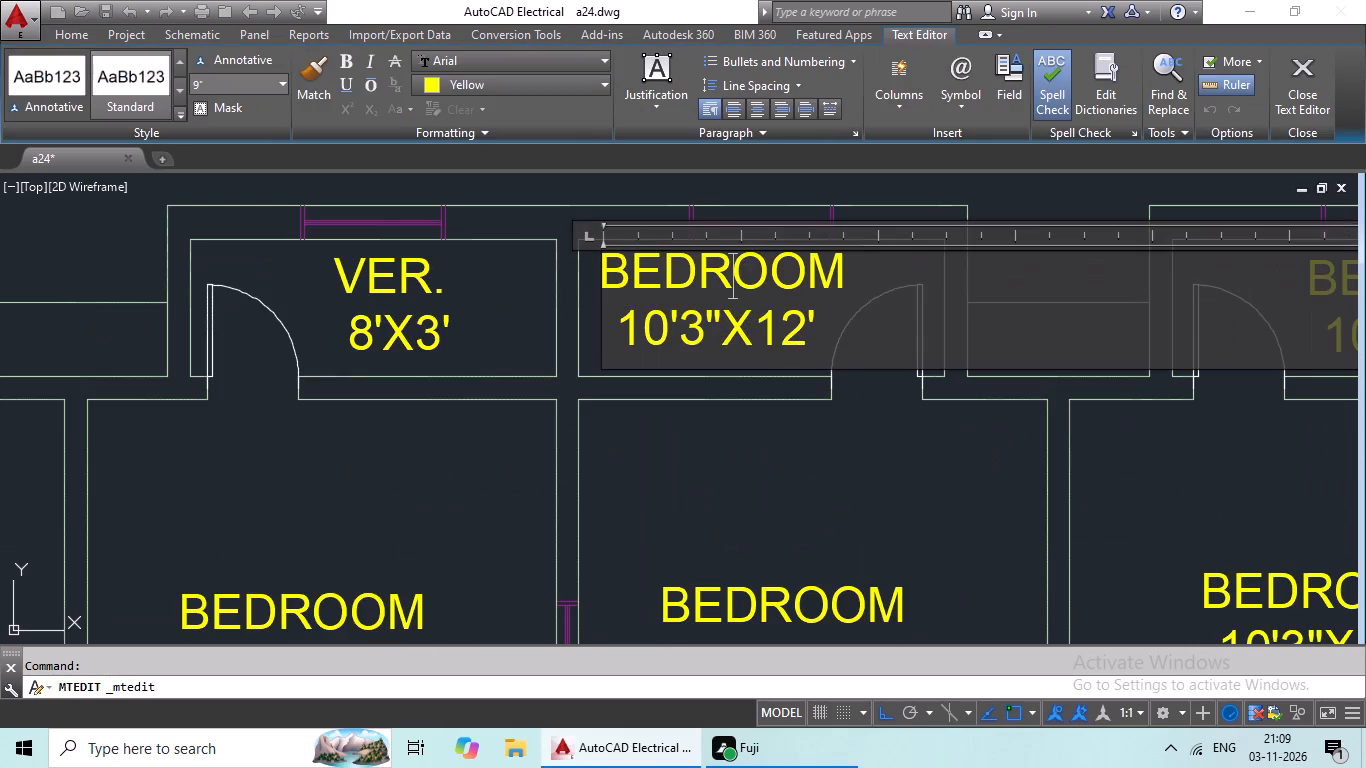
pyautogui.click(844, 326)
pyautogui.press('BackSpace')
pyautogui.press('BackSpace')
pyautogui.press('BackSpace')
pyautogui.press('BackSpace')
pyautogui.press('BackSpace')
pyautogui.press('BackSpace')
pyautogui.press('BackSpace')
pyautogui.press('BackSpace')
pyautogui.press('BackSpace')
pyautogui.press('BackSpace')
pyautogui.press('BackSpace')
pyautogui.press('BackSpace')
pyautogui.press('BackSpace')
pyautogui.press('BackSpace')
pyautogui.press('BackSpace')
pyautogui.press('BackSpace')
pyautogui.press('BackSpace')
pyautogui.press('BackSpace')
pyautogui.press('BackSpace')
pyautogui.press('BackSpace')
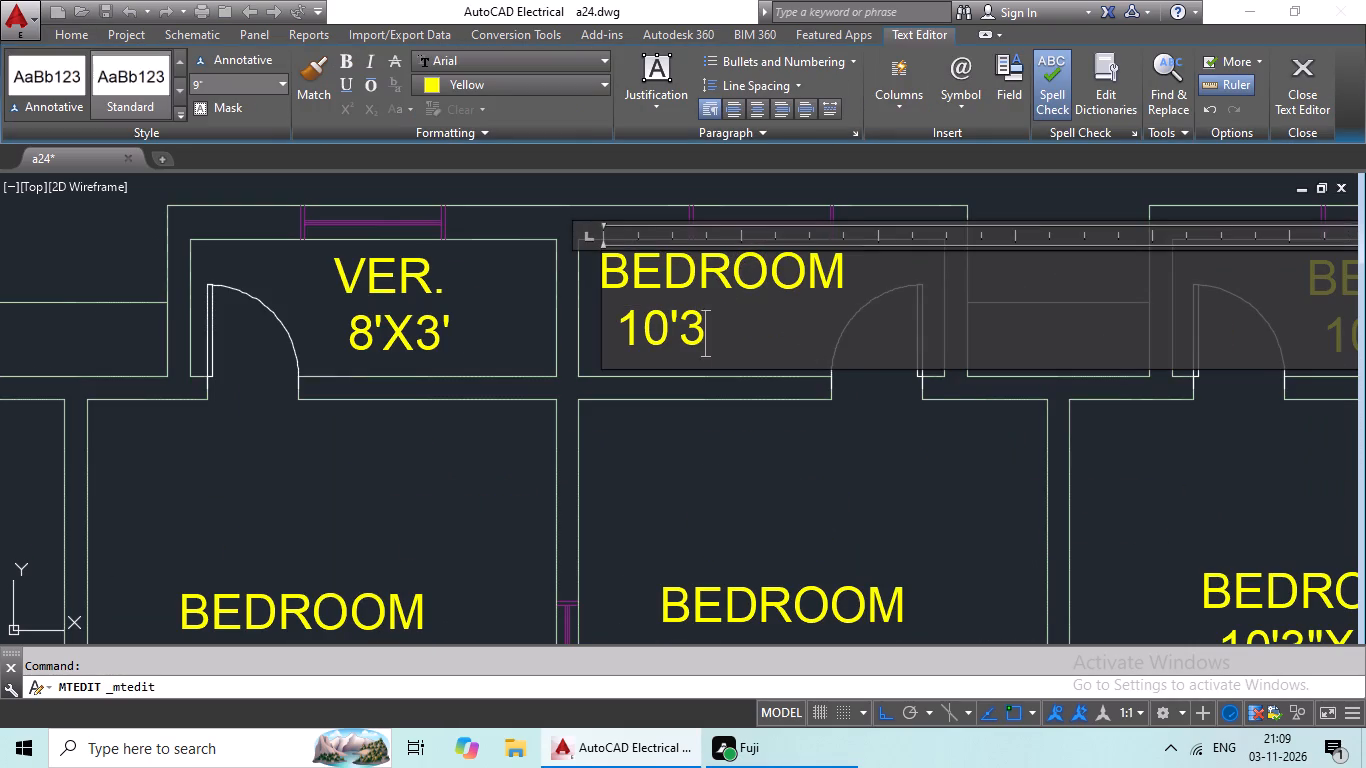
pyautogui.write('VER')
pyautogui.press('.')
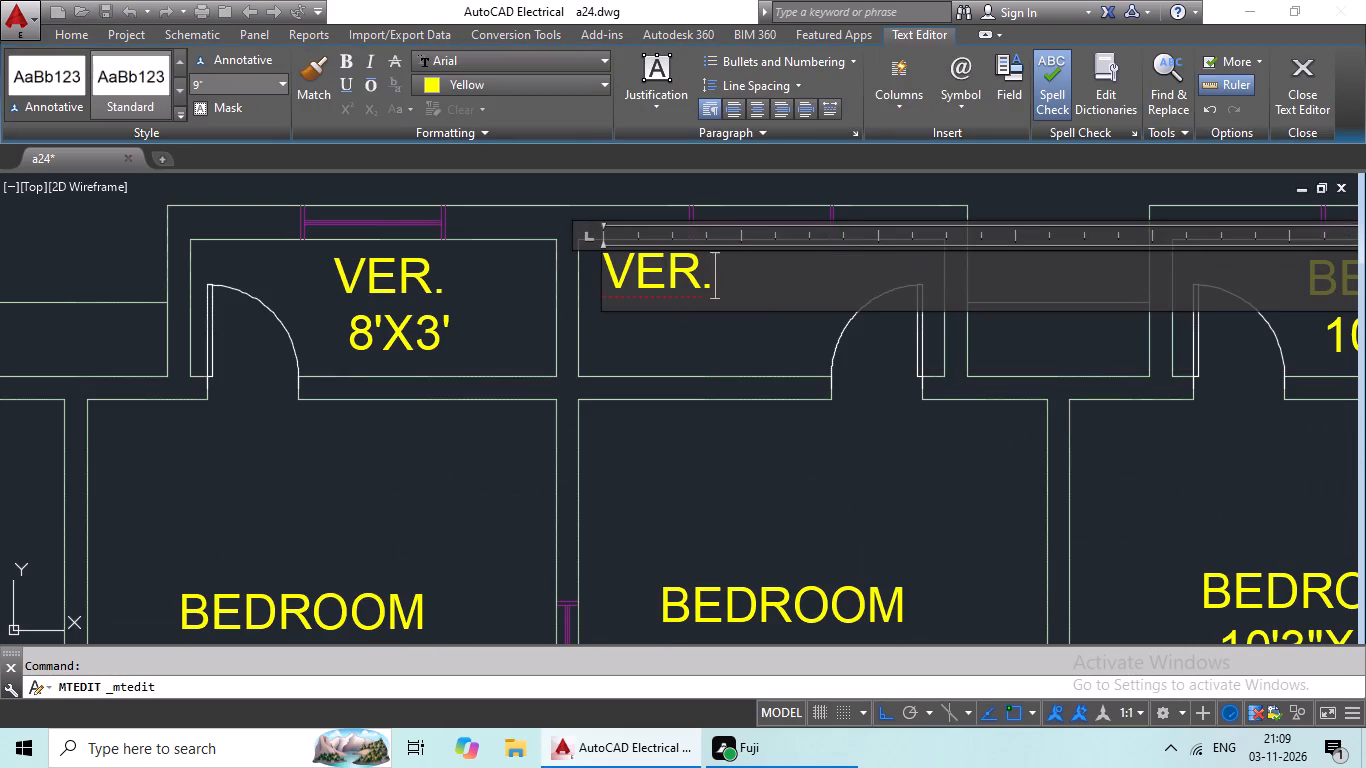
pyautogui.press('Return')
pyautogui.write("8'3")
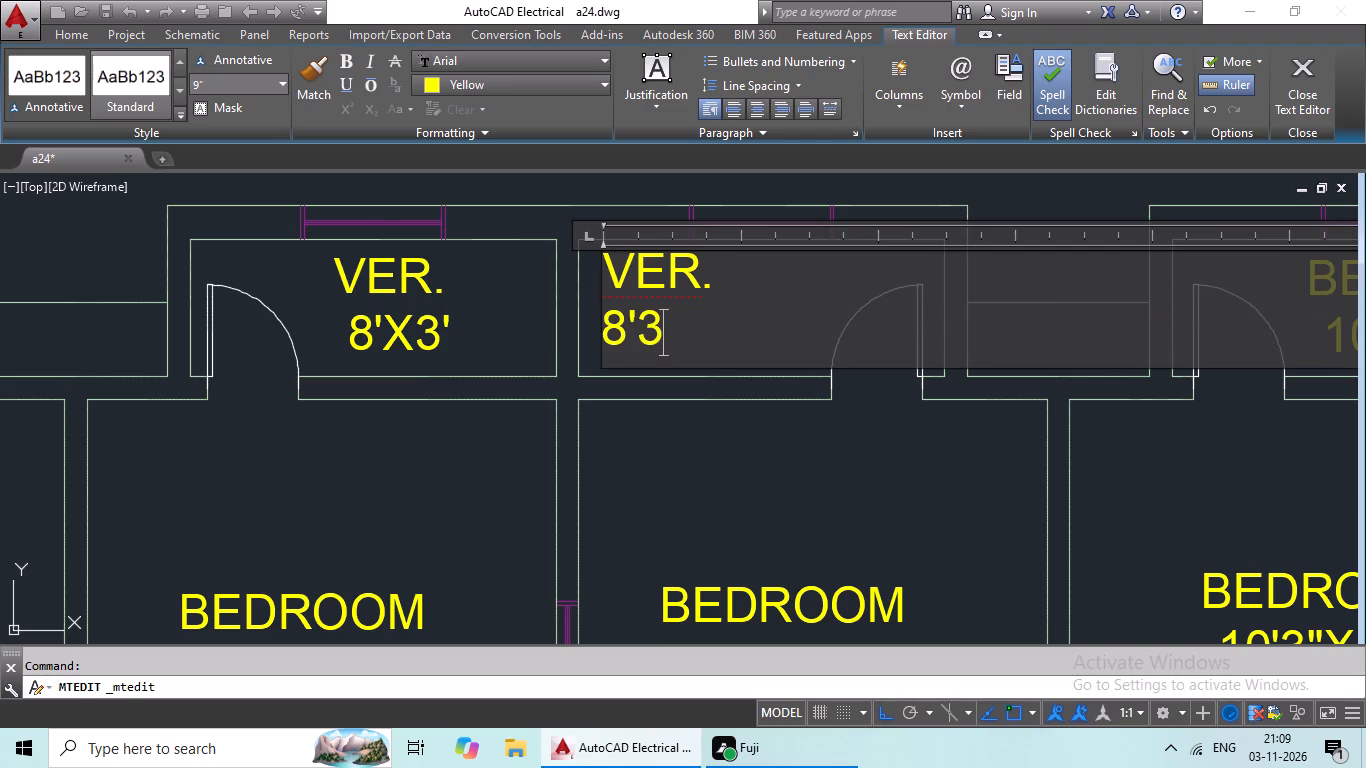
pyautogui.press("'")
pyautogui.press('BackSpace')
pyautogui.press('BackSpace')
pyautogui.write("X3'")
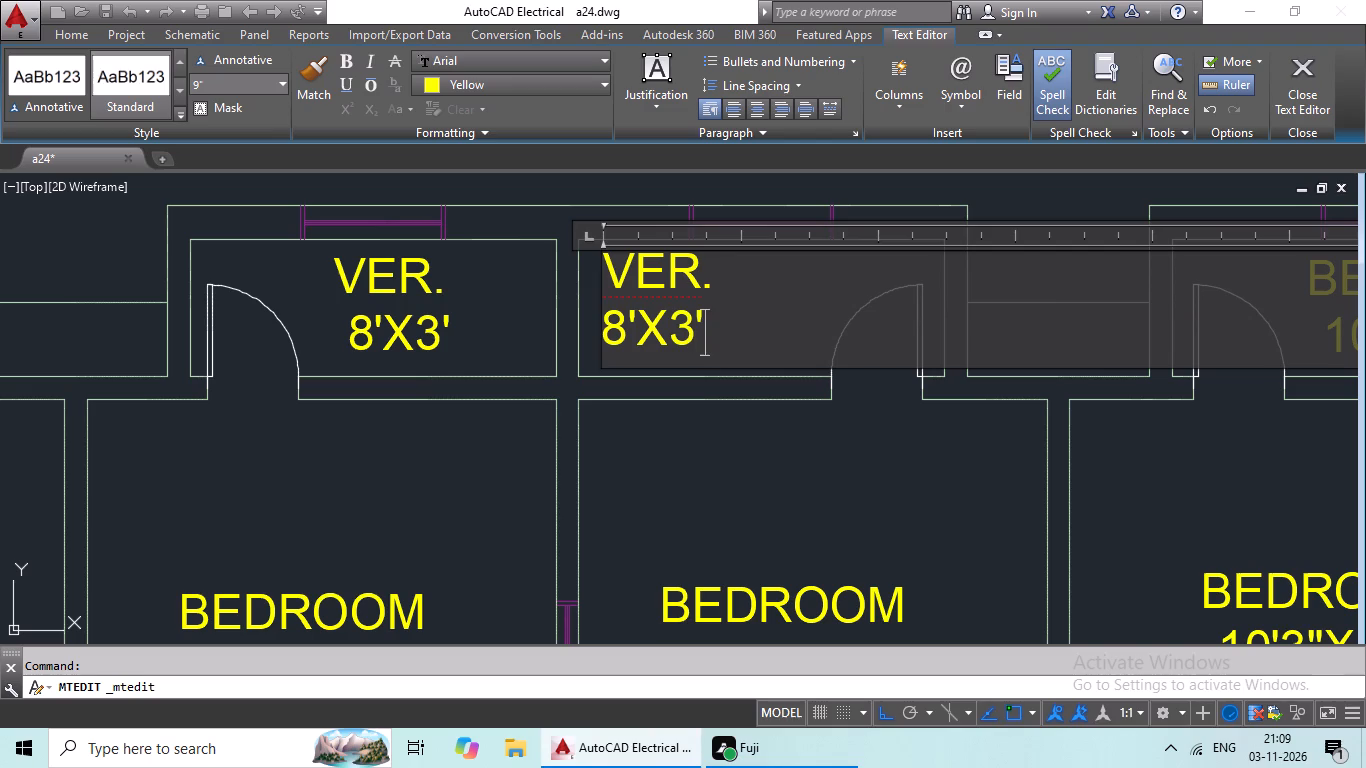
# Indent the third small north room's VER. label, with six leading spaces on VER. and seven on 8'X3'.
pyautogui.click(600, 265)
pyautogui.click(601, 265)
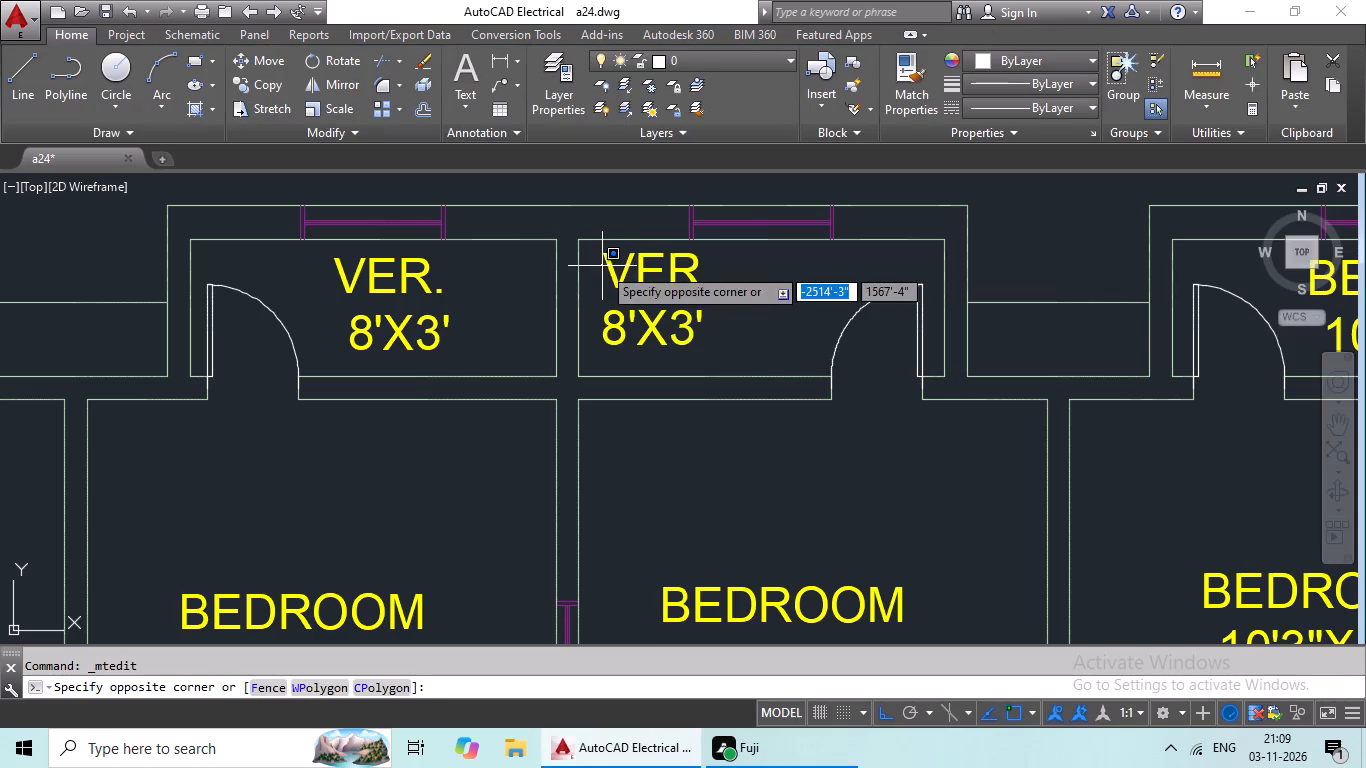
pyautogui.click(607, 266)
pyautogui.doubleClick(624, 281)
pyautogui.click(607, 270)
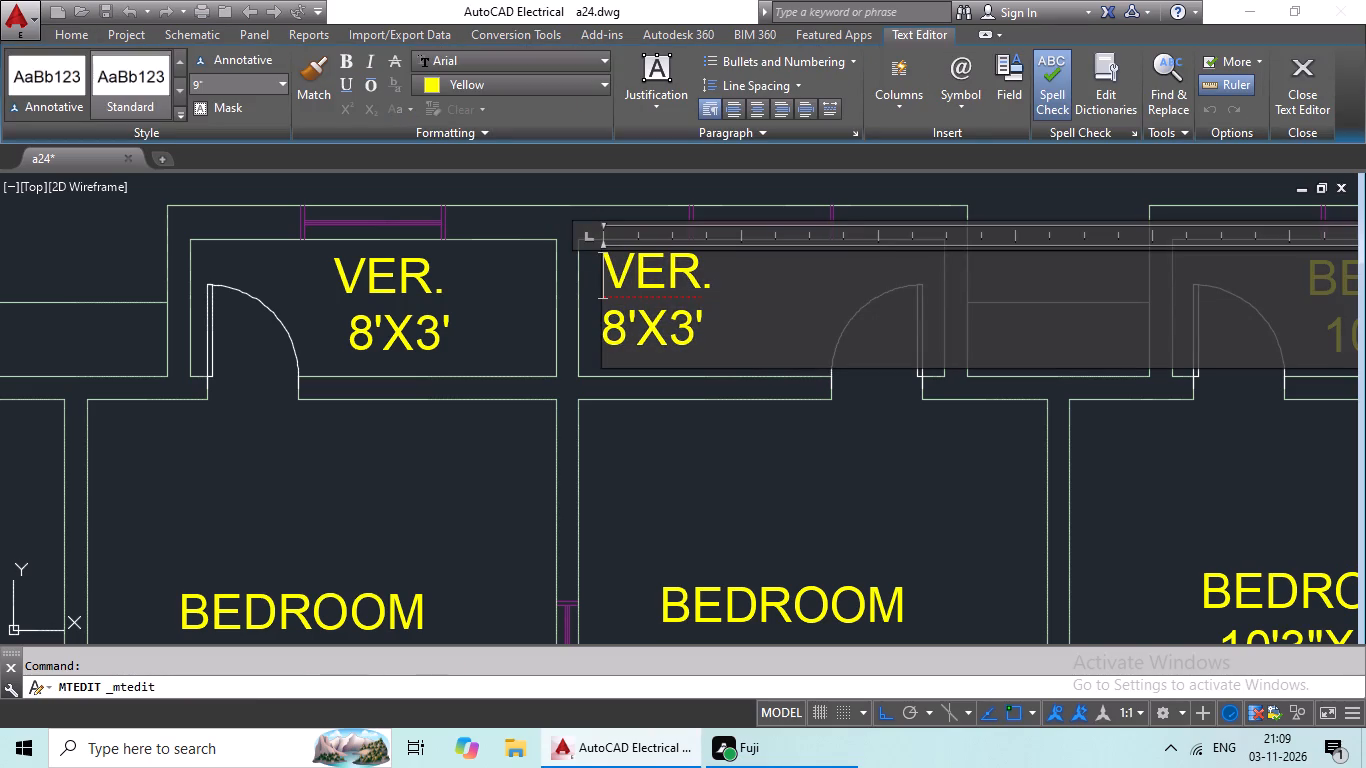
pyautogui.press('space')
pyautogui.press('space')
pyautogui.press('space')
pyautogui.press('space')
pyautogui.press('space')
pyautogui.press('space')
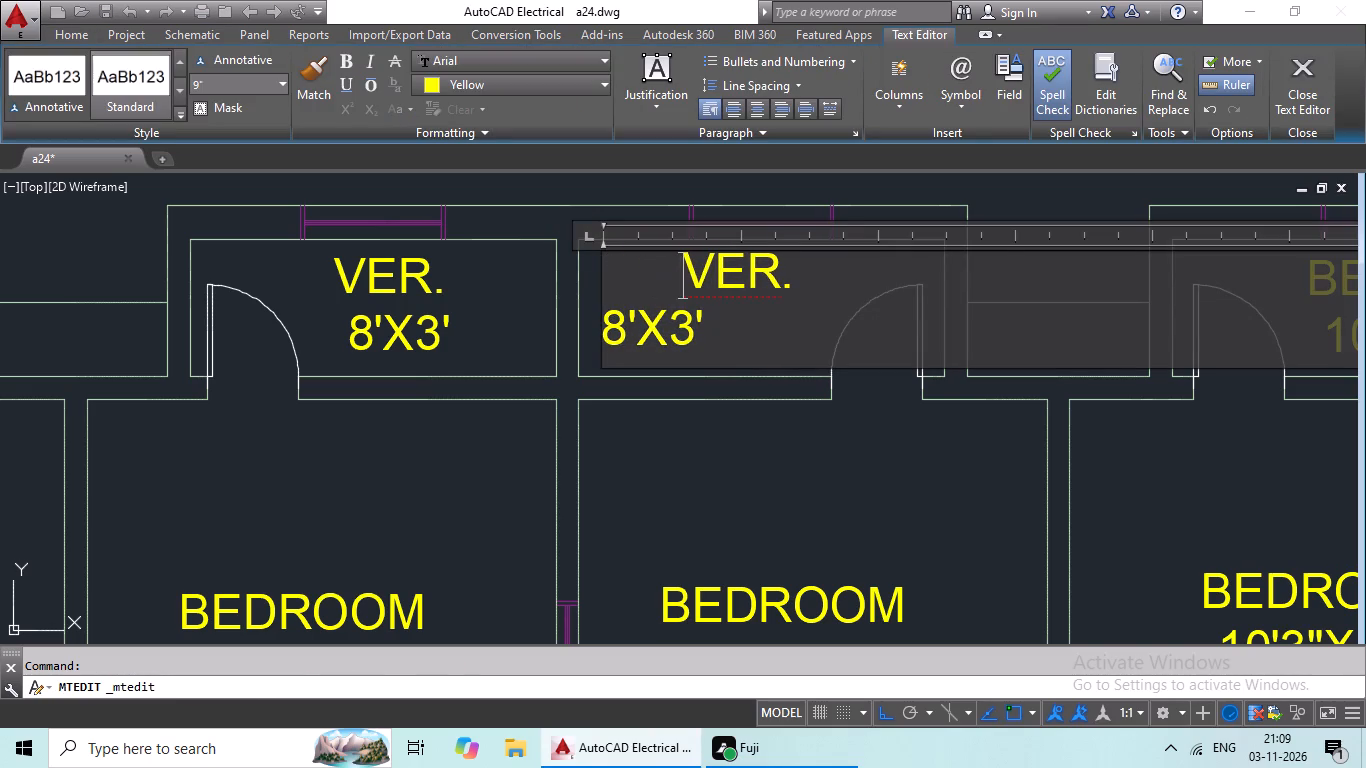
pyautogui.click(608, 315)
pyautogui.press('space')
pyautogui.press('space')
pyautogui.press('space')
pyautogui.press('space')
pyautogui.press('space')
pyautogui.press('space')
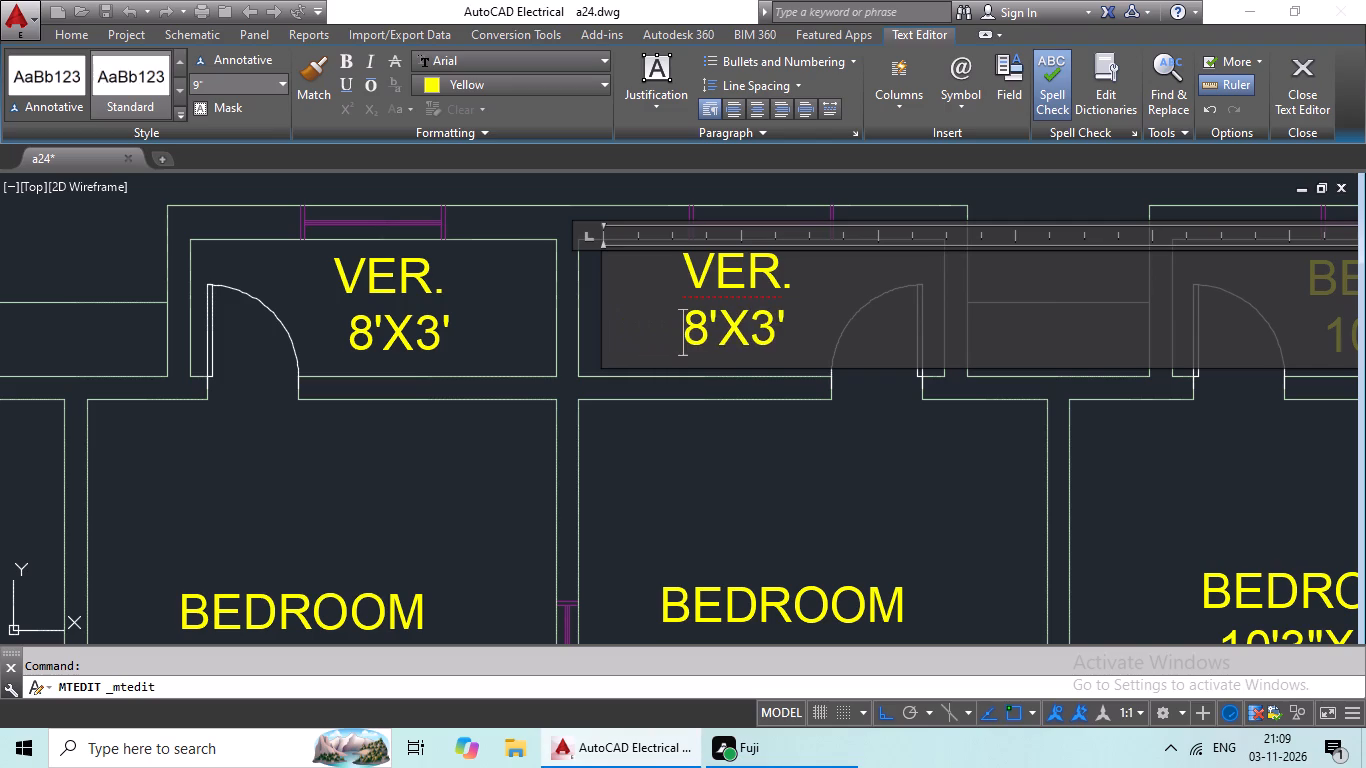
pyautogui.press('space')
pyautogui.click(788, 438)
# Replace the BEDROOM label text in the easternmost small north room with VER. and 8'X3'.
pyautogui.scroll(-1, 851, 417)
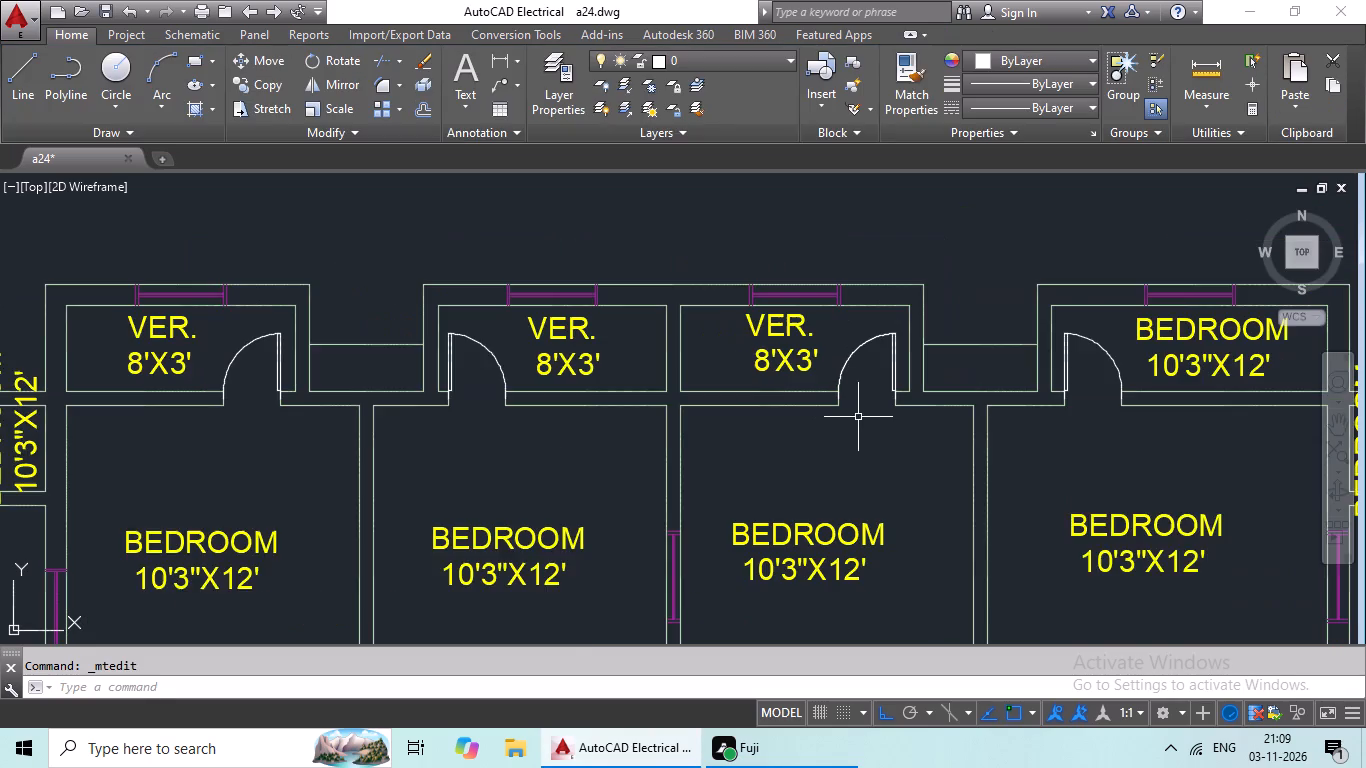
pyautogui.moveTo(859, 423); pyautogui.dragTo(460, 422, button='middle')
pyautogui.doubleClick(791, 323)
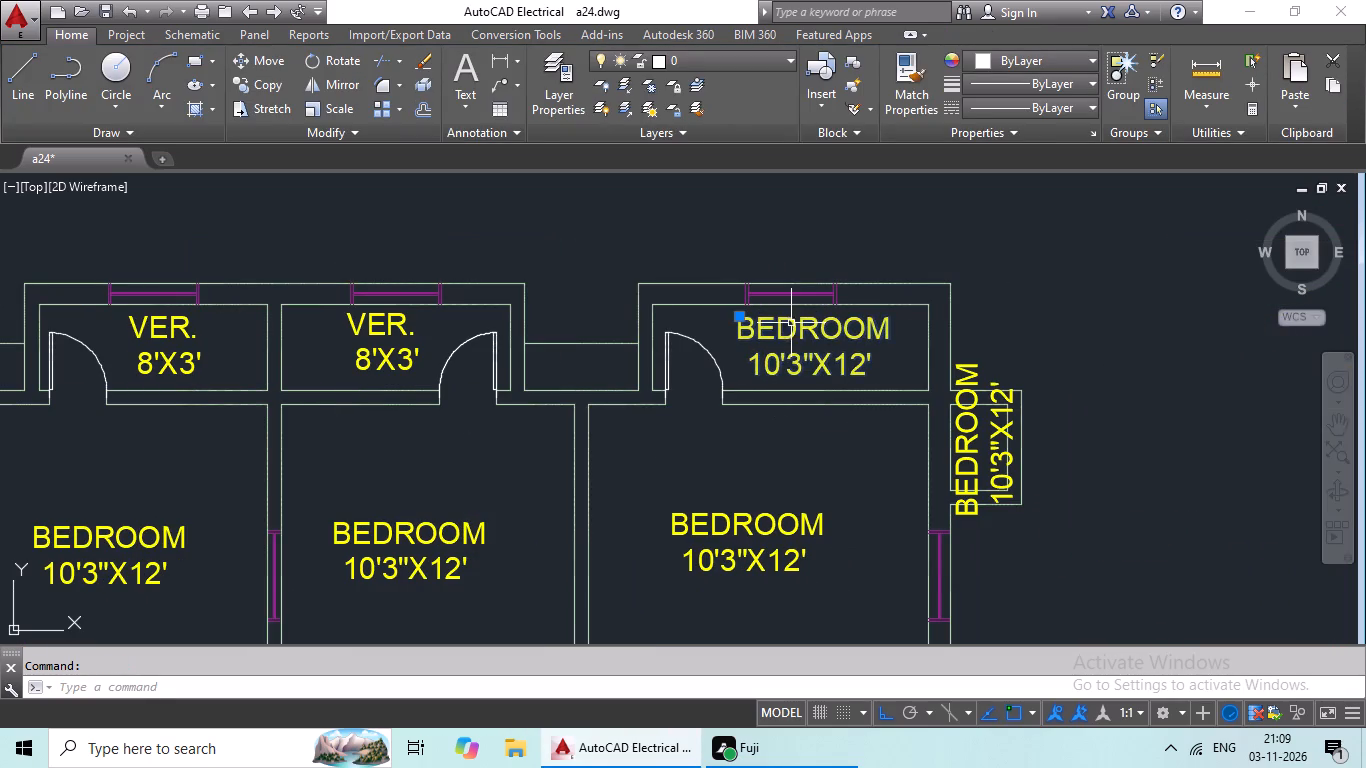
pyautogui.scroll(1, 862, 355)
pyautogui.click(924, 367)
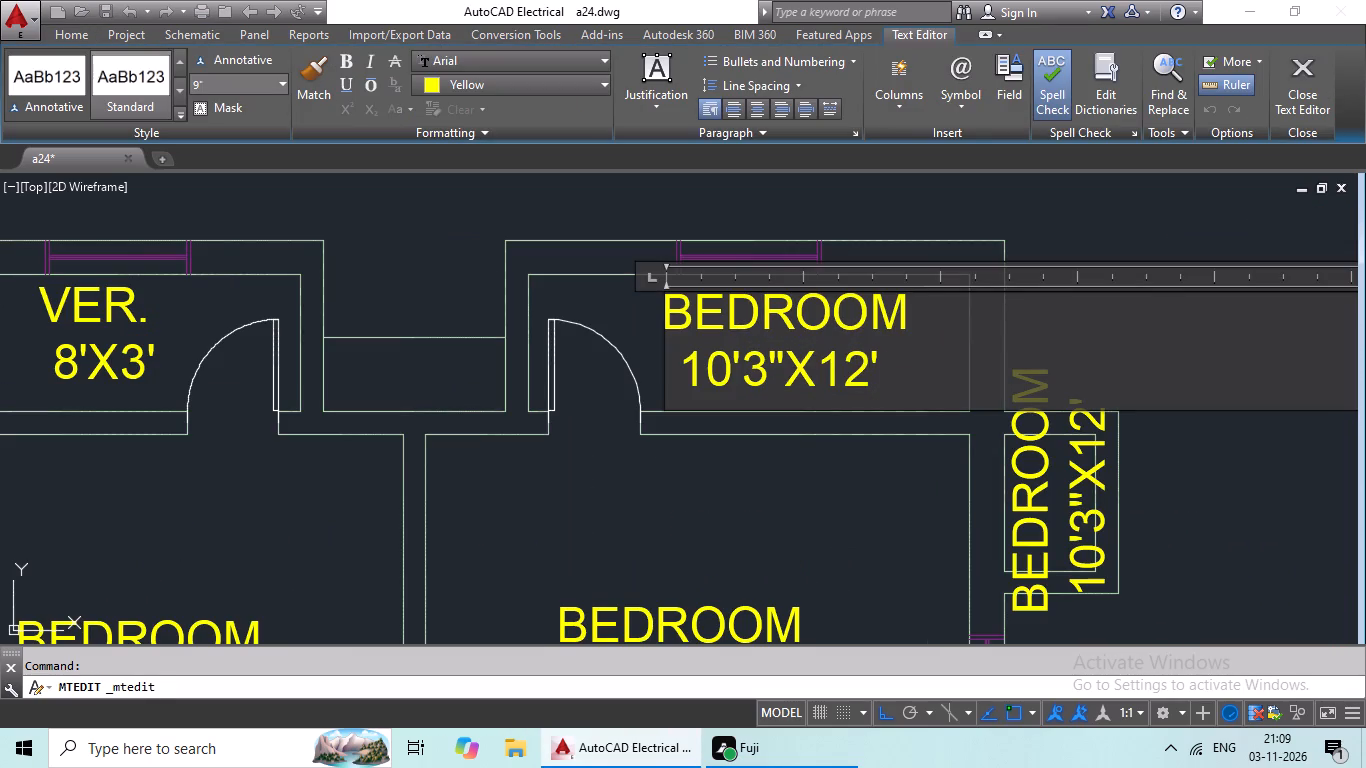
pyautogui.press('BackSpace')
pyautogui.press('BackSpace')
pyautogui.press('BackSpace')
pyautogui.press('BackSpace')
pyautogui.press('BackSpace')
pyautogui.press('BackSpace')
pyautogui.press('BackSpace')
pyautogui.press('BackSpace')
pyautogui.press('BackSpace')
pyautogui.press('BackSpace')
pyautogui.press('BackSpace')
pyautogui.press('BackSpace')
pyautogui.press('BackSpace')
pyautogui.press('BackSpace')
pyautogui.press('BackSpace')
pyautogui.press('BackSpace')
pyautogui.press('BackSpace')
pyautogui.press('BackSpace')
pyautogui.press('BackSpace')
pyautogui.press('BackSpace')
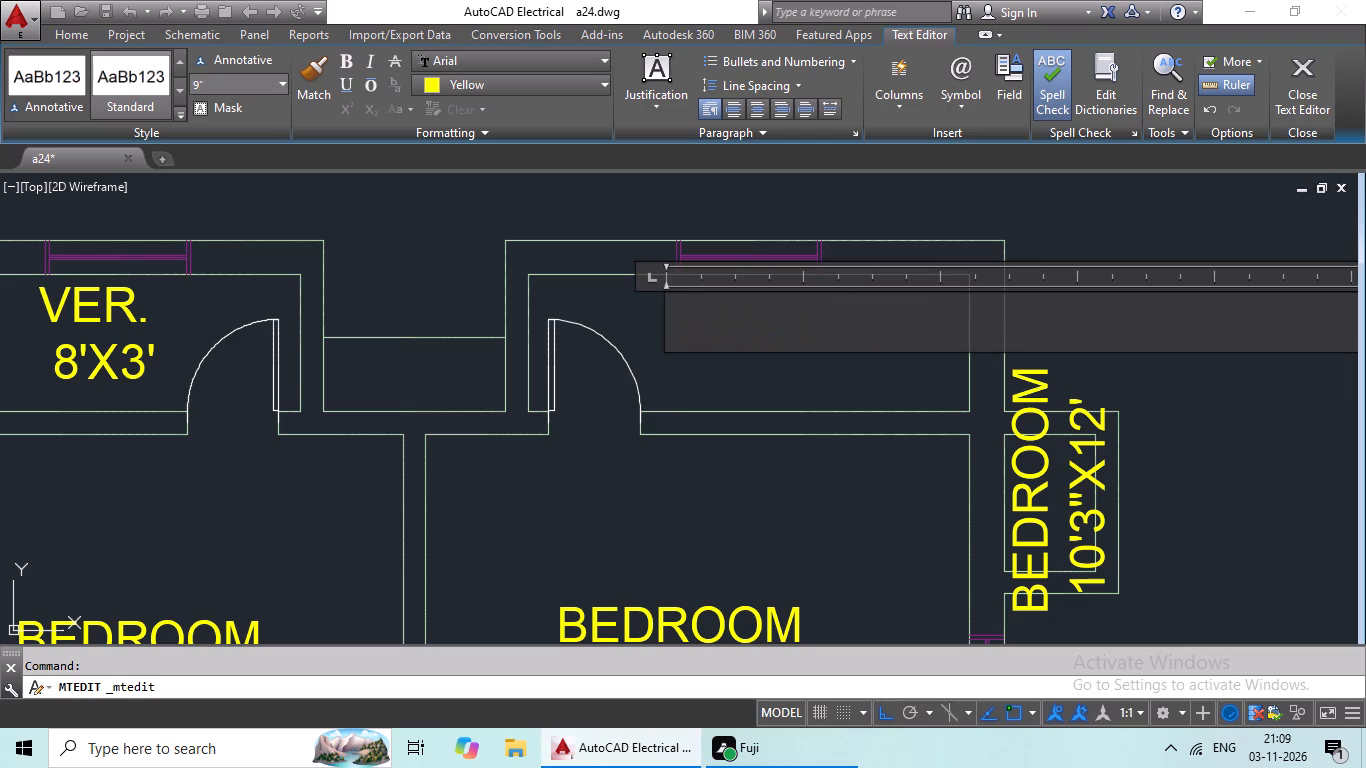
pyautogui.write('VER')
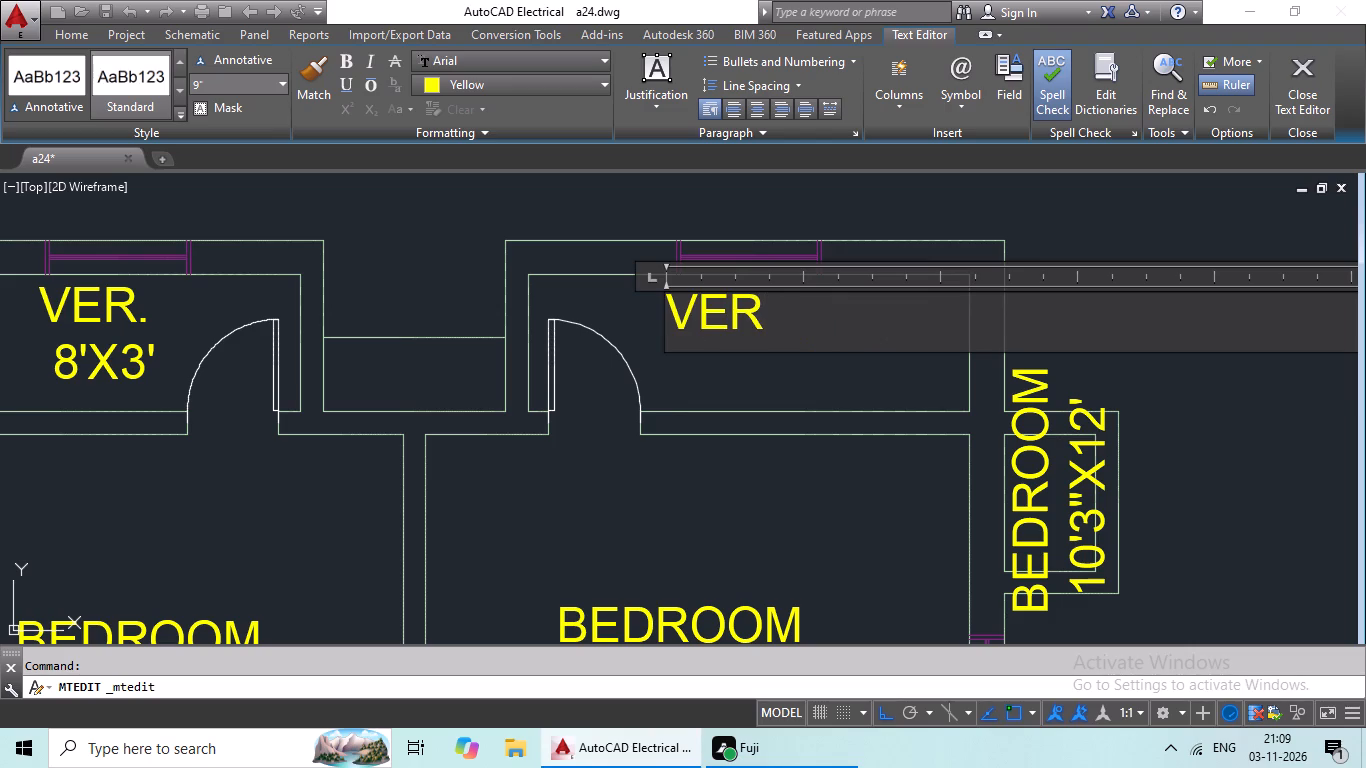
pyautogui.press('.')
pyautogui.press('Return')
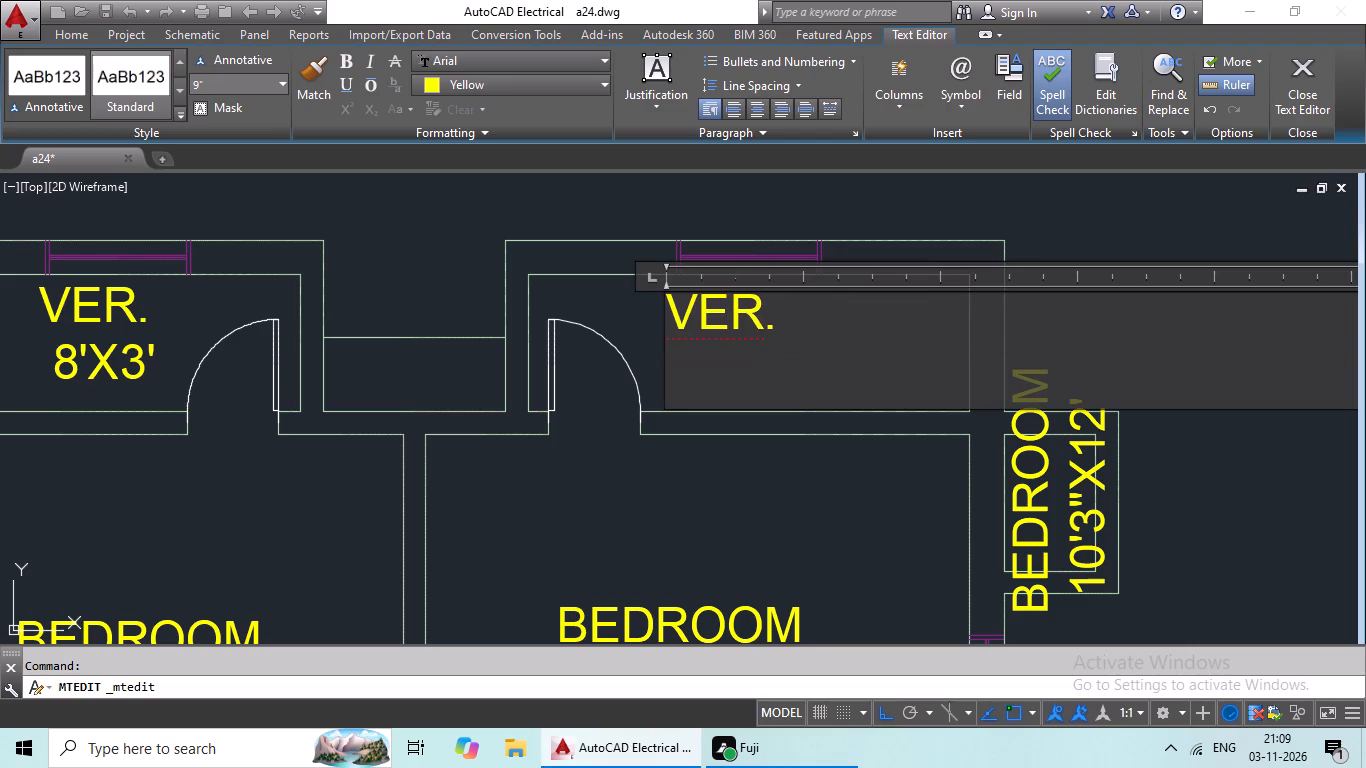
pyautogui.write("8'X3'")
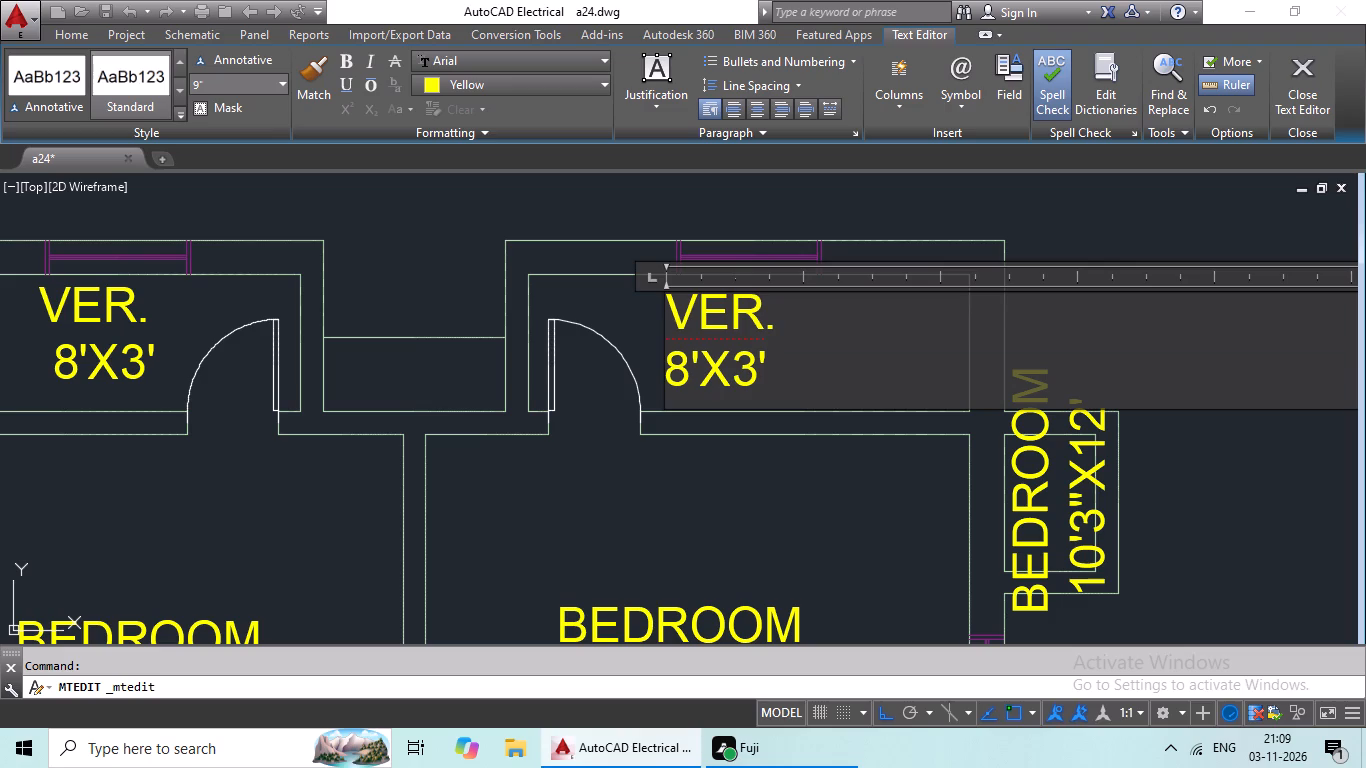
# Indent the easternmost room's VER. label, with four leading spaces on VER. and five on 8'X3'.
pyautogui.click(671, 304)
pyautogui.press('space')
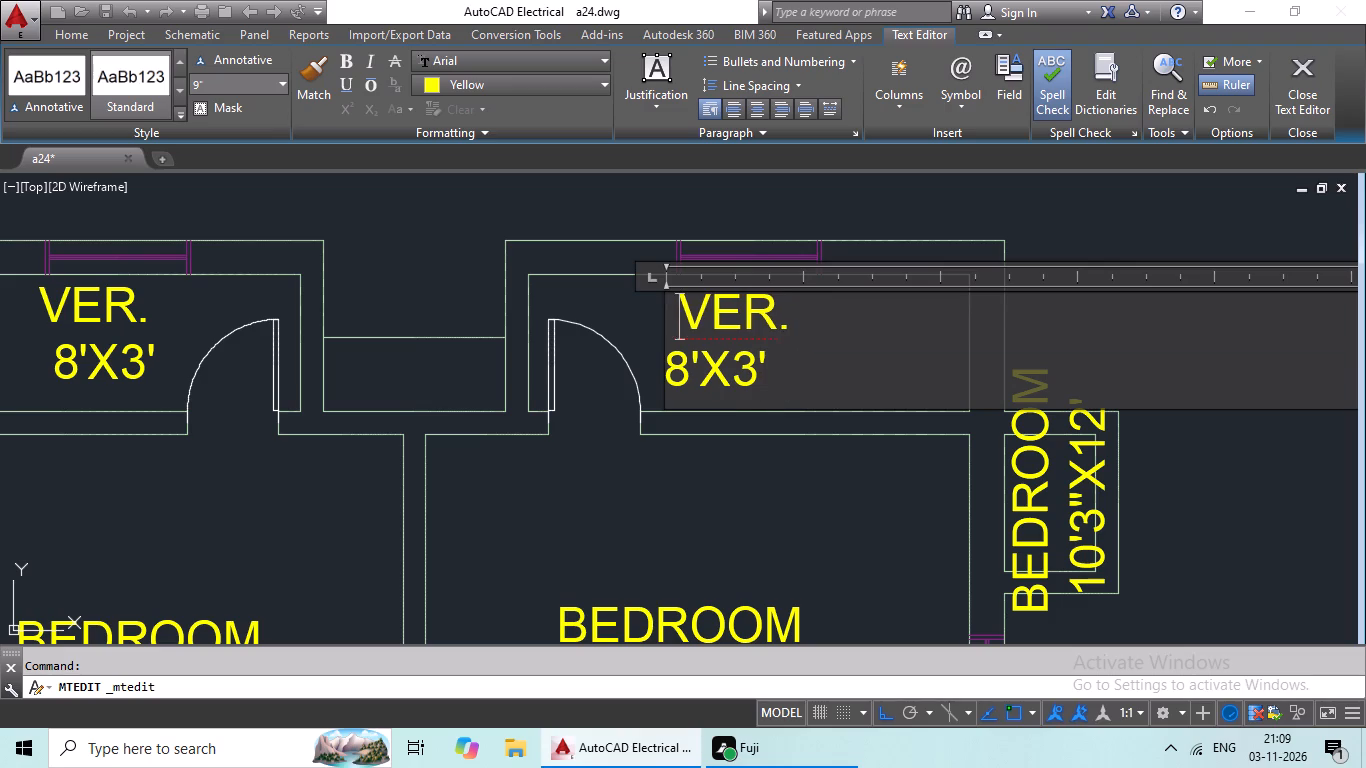
pyautogui.press('space')
pyautogui.press('space')
pyautogui.press('space')
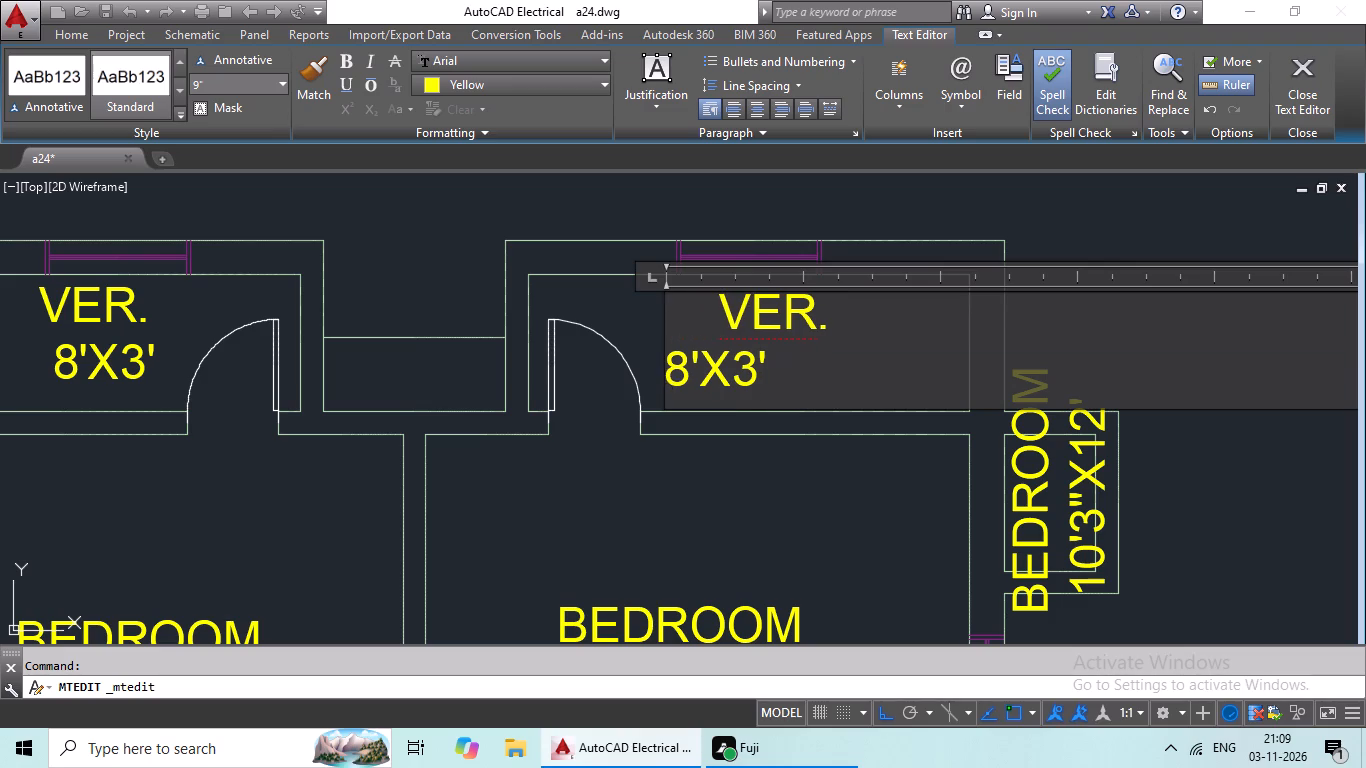
pyautogui.click(666, 370)
pyautogui.press('space')
pyautogui.press('space')
pyautogui.press('space')
pyautogui.press('space')
pyautogui.press('space')
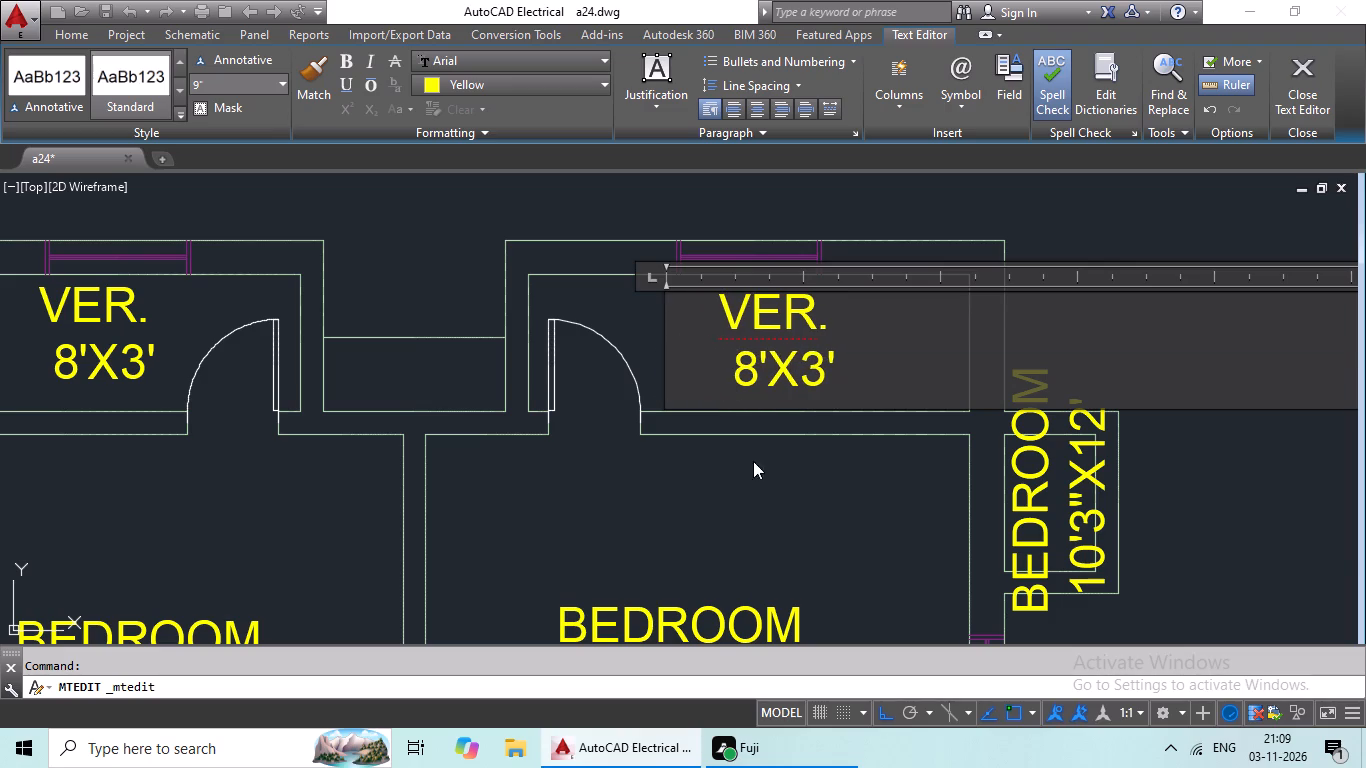
pyautogui.click(775, 487)
# Replace the vertical BEDROOM label text at the small room projecting from the northwest wall with WC.
pyautogui.scroll(-2, 867, 452)
pyautogui.moveTo(865, 460); pyautogui.dragTo(925, 350, button='middle')
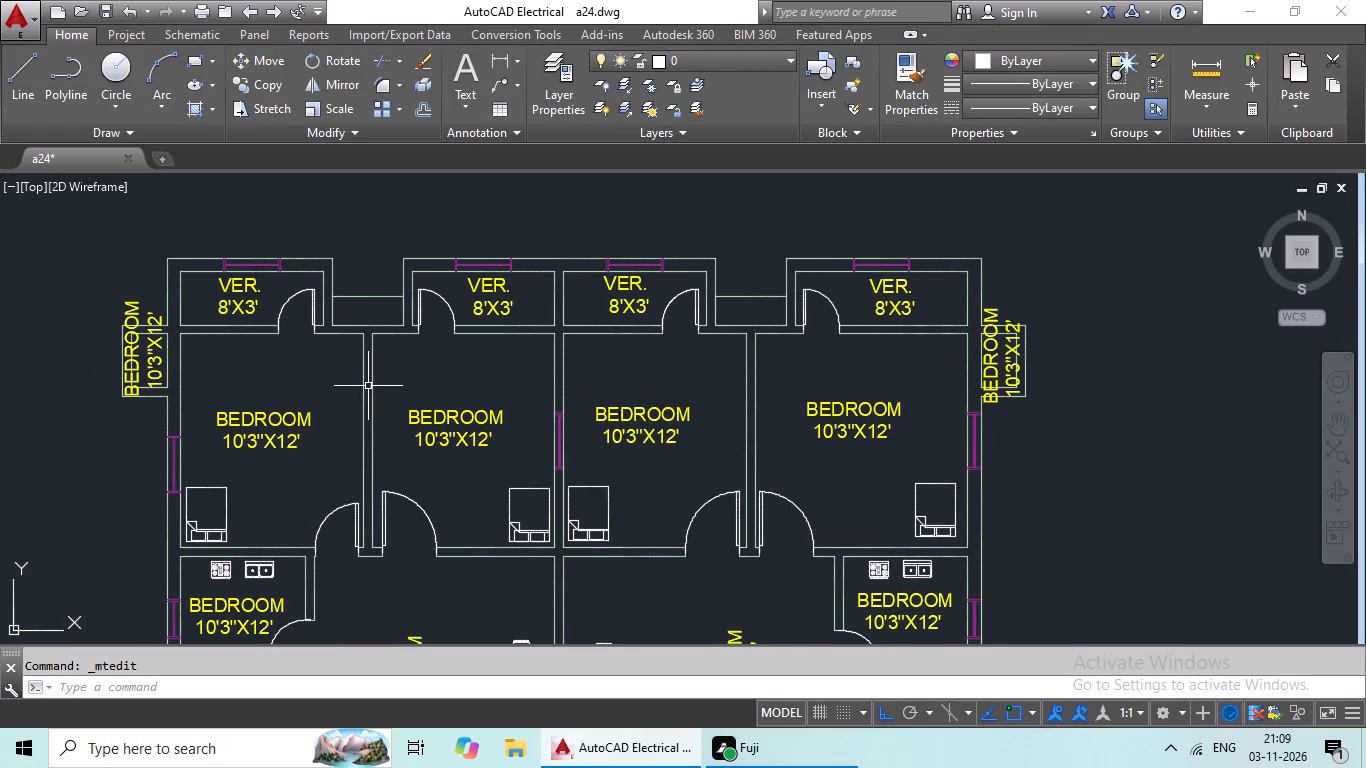
pyautogui.moveTo(367, 385); pyautogui.dragTo(569, 387, button='middle')
pyautogui.doubleClick(337, 368)
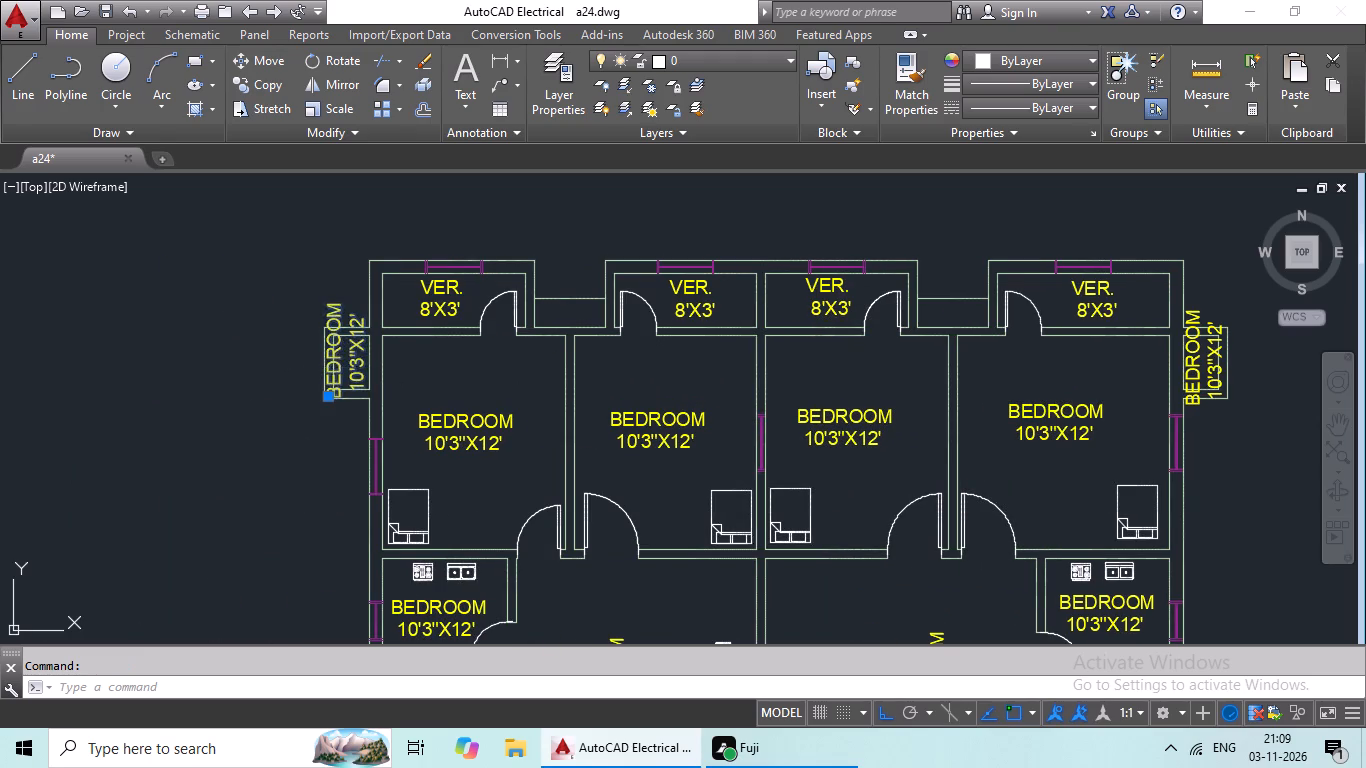
pyautogui.scroll(2, 417, 444)
pyautogui.click(436, 400)
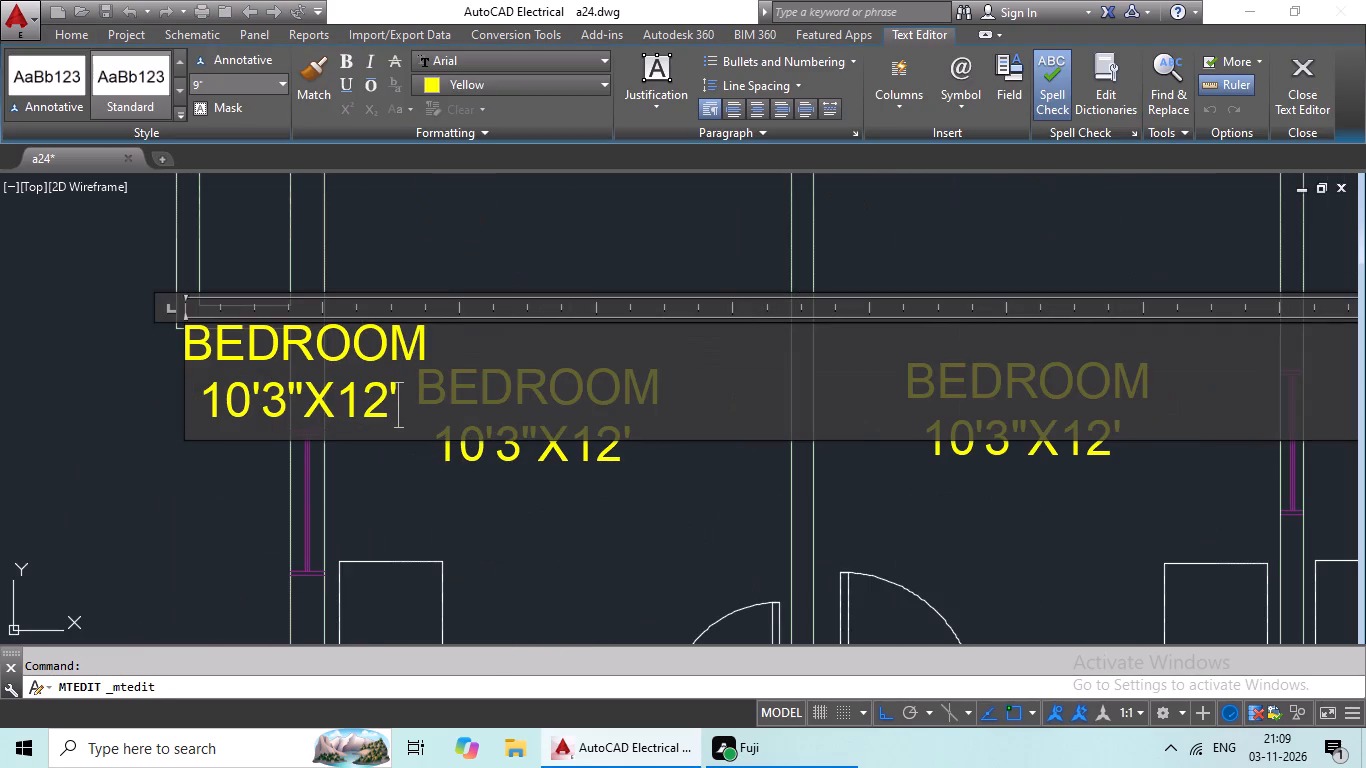
pyautogui.press('BackSpace')
pyautogui.press('BackSpace')
pyautogui.press('BackSpace')
pyautogui.press('BackSpace')
pyautogui.press('BackSpace')
pyautogui.press('BackSpace')
pyautogui.press('BackSpace')
pyautogui.press('BackSpace')
pyautogui.press('BackSpace')
pyautogui.press('BackSpace')
pyautogui.press('BackSpace')
pyautogui.press('BackSpace')
pyautogui.press('BackSpace')
pyautogui.press('BackSpace')
pyautogui.press('BackSpace')
pyautogui.press('BackSpace')
pyautogui.press('BackSpace')
pyautogui.press('BackSpace')
pyautogui.press('BackSpace')
pyautogui.press('BackSpace')
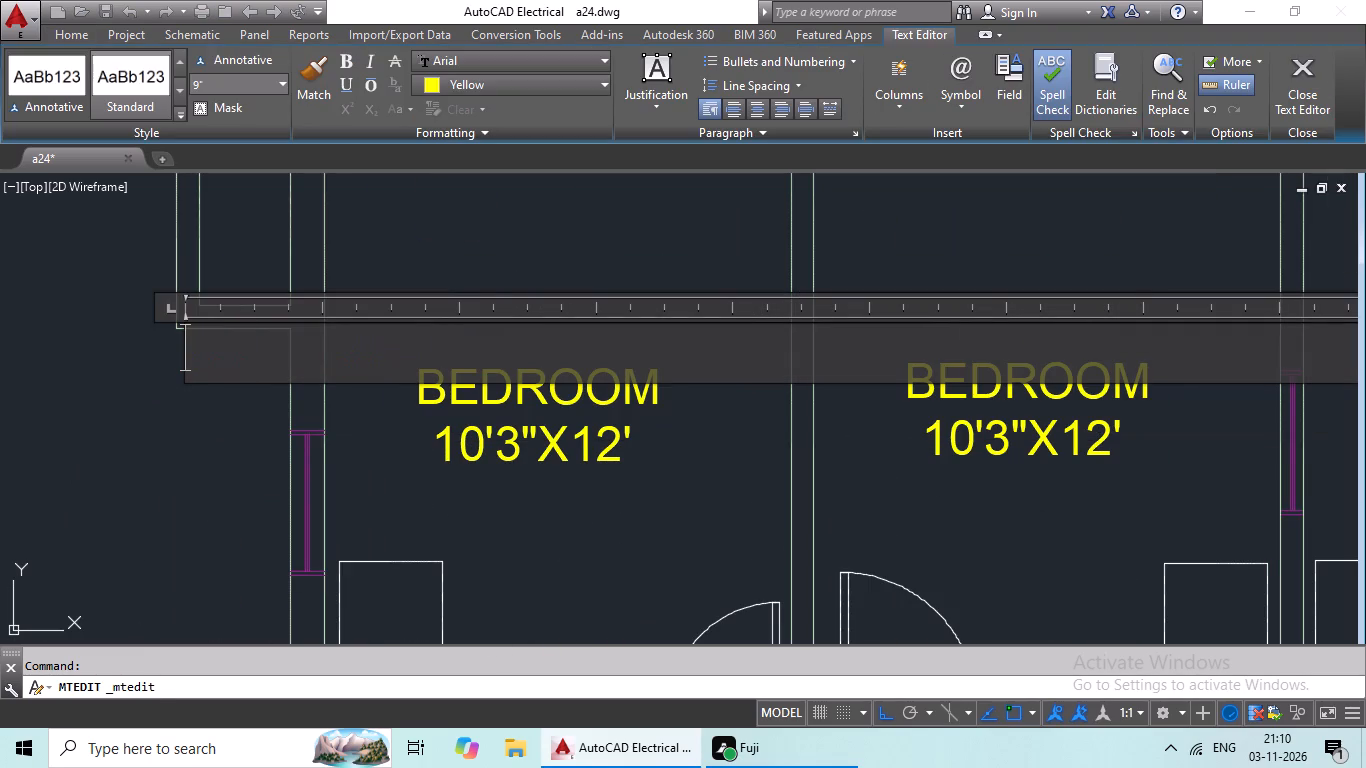
pyautogui.hotkey('shift', 'w')
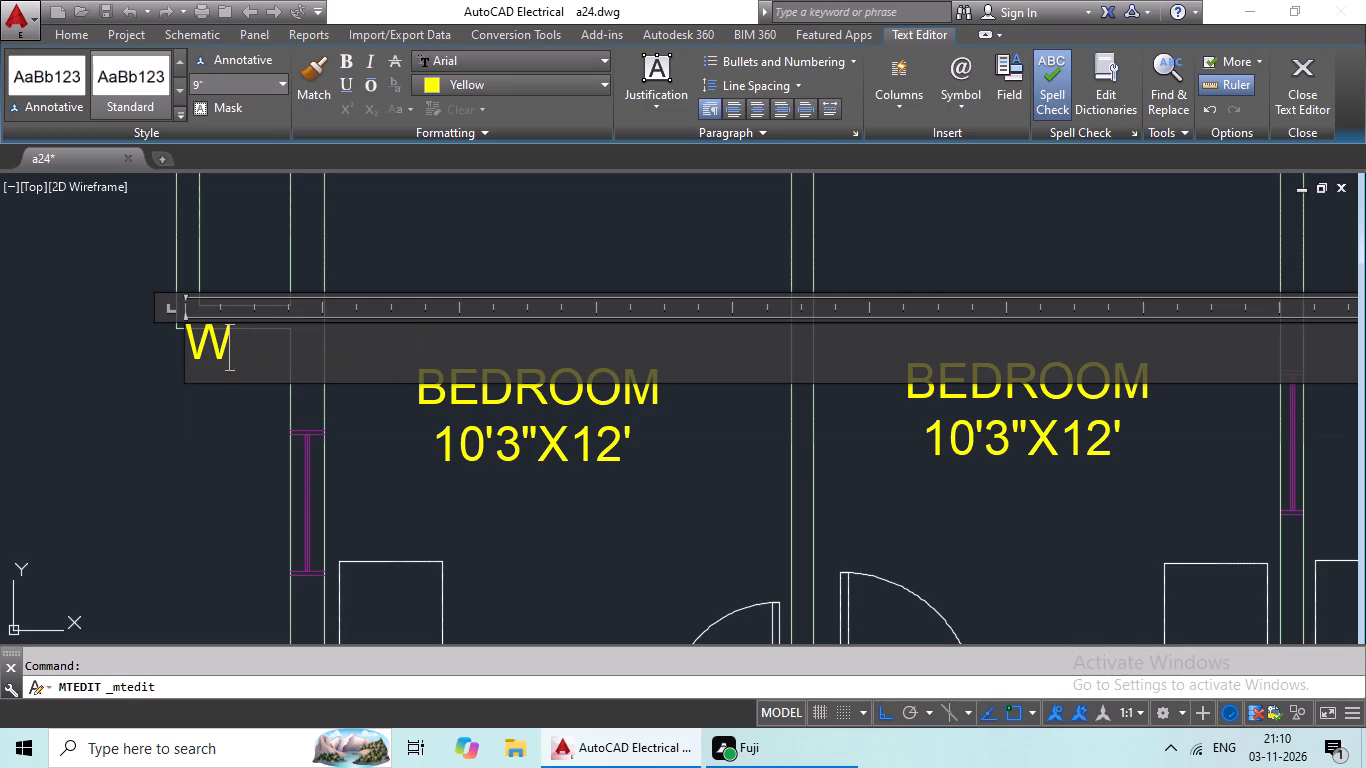
pyautogui.hotkey('shift', 'c')
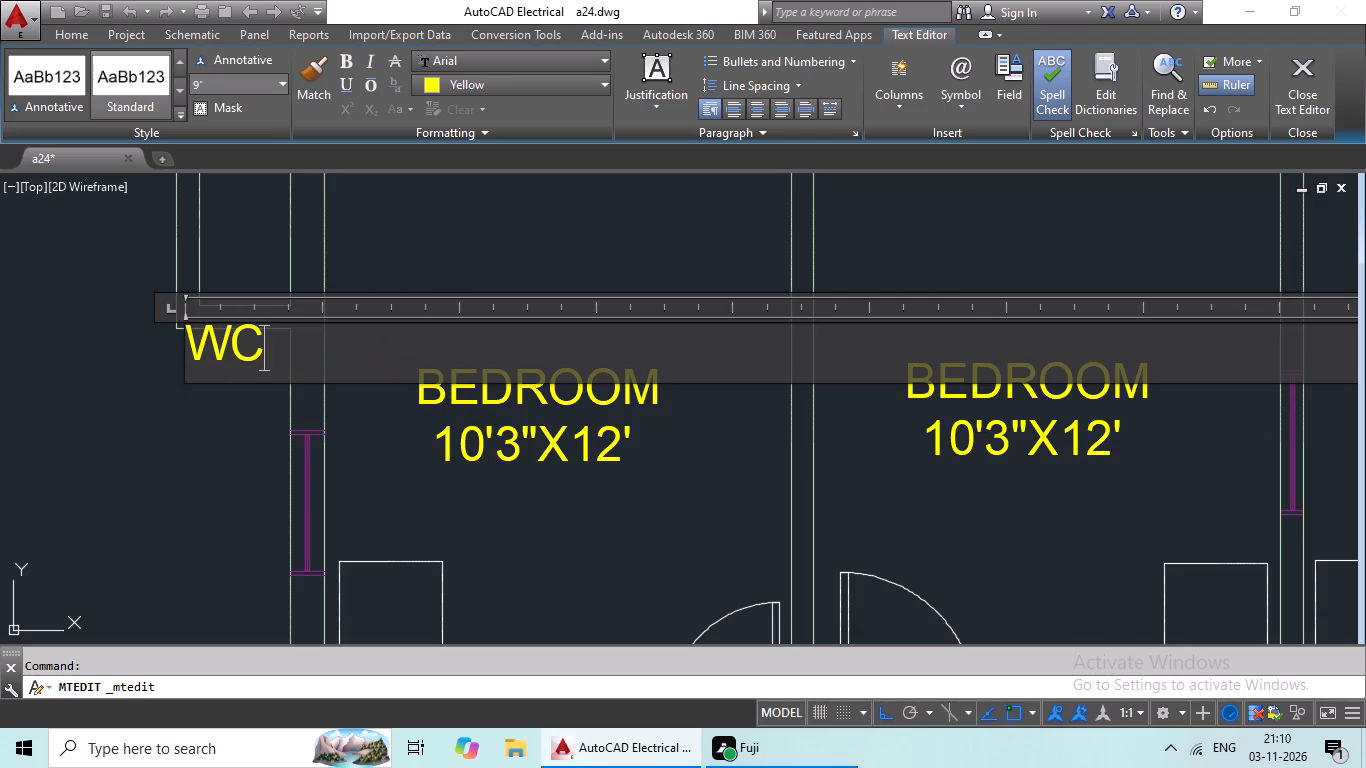
pyautogui.click(473, 278)
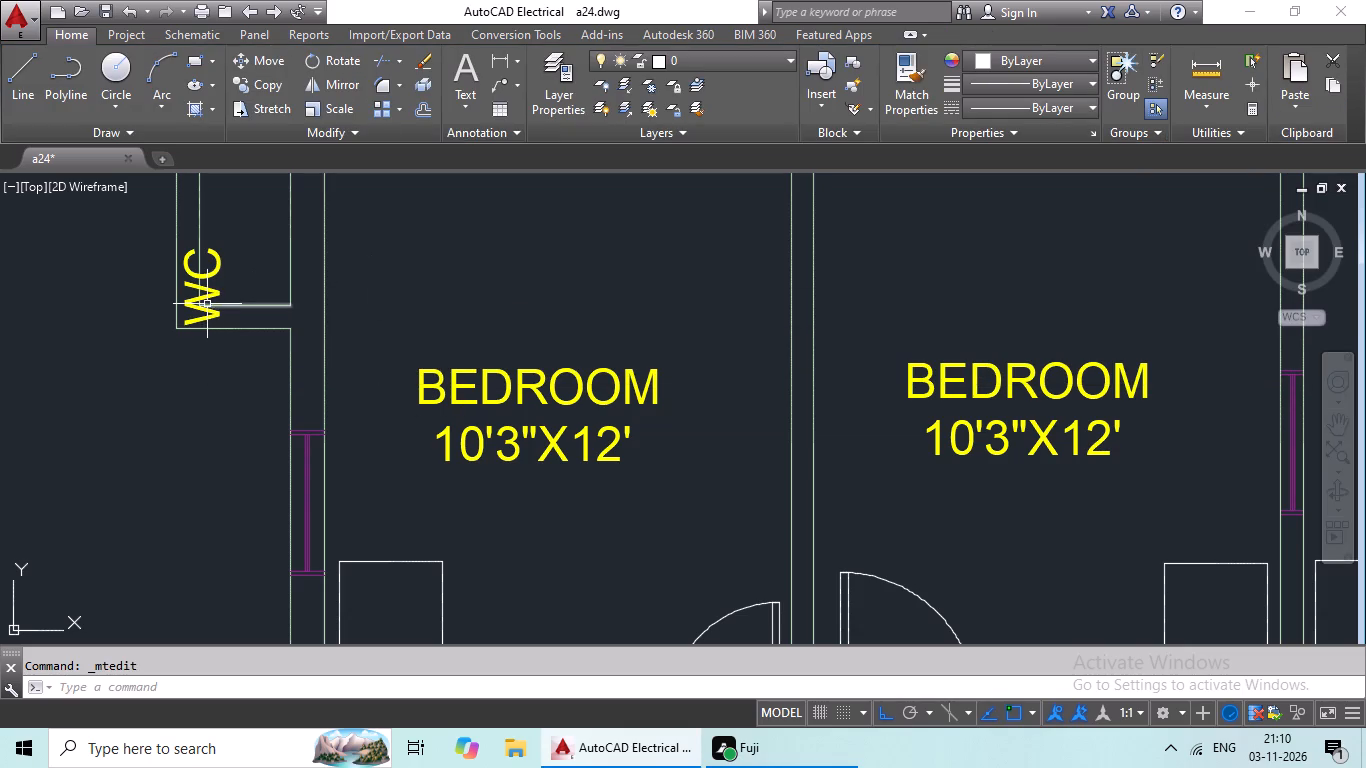
# Move the WC label to the centre of the small projecting northwest room, with Ortho off.
pyautogui.click(194, 309)
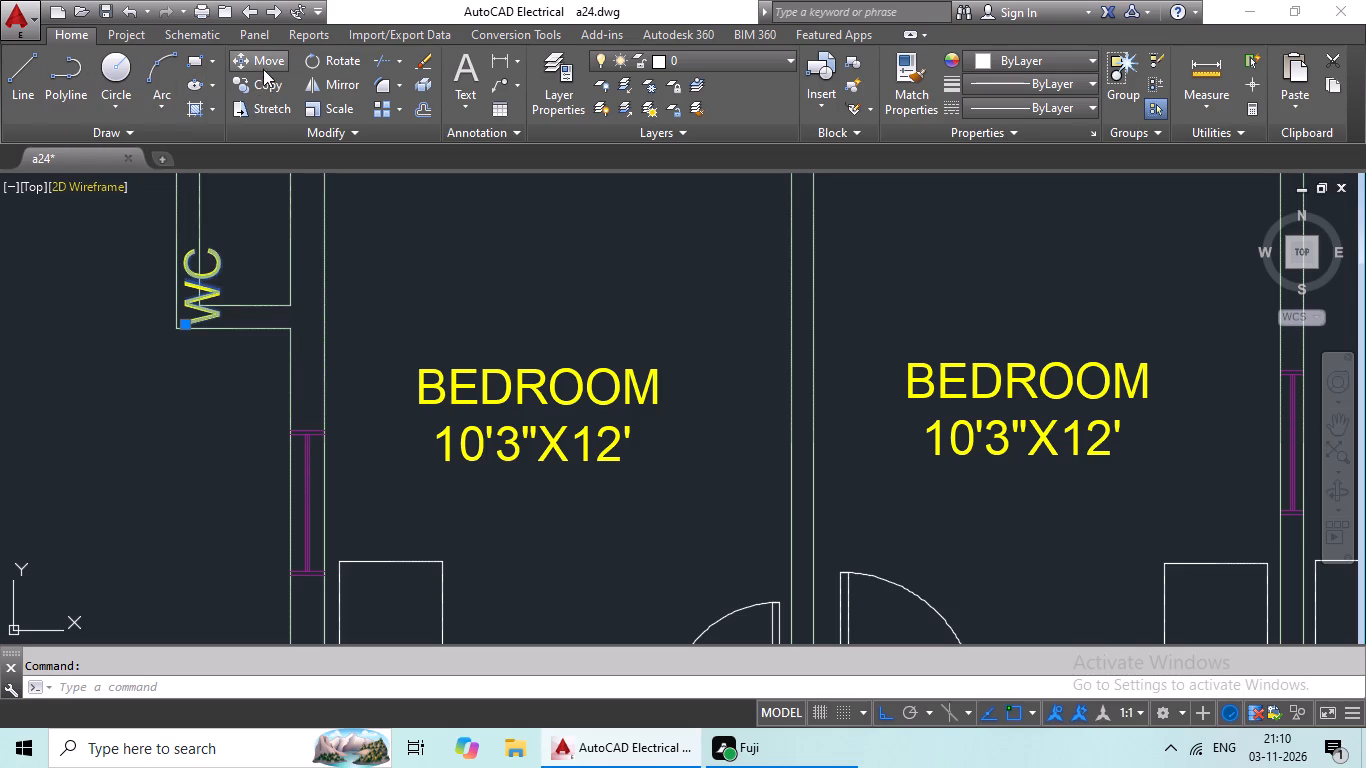
pyautogui.click(265, 65)
pyautogui.click(205, 291)
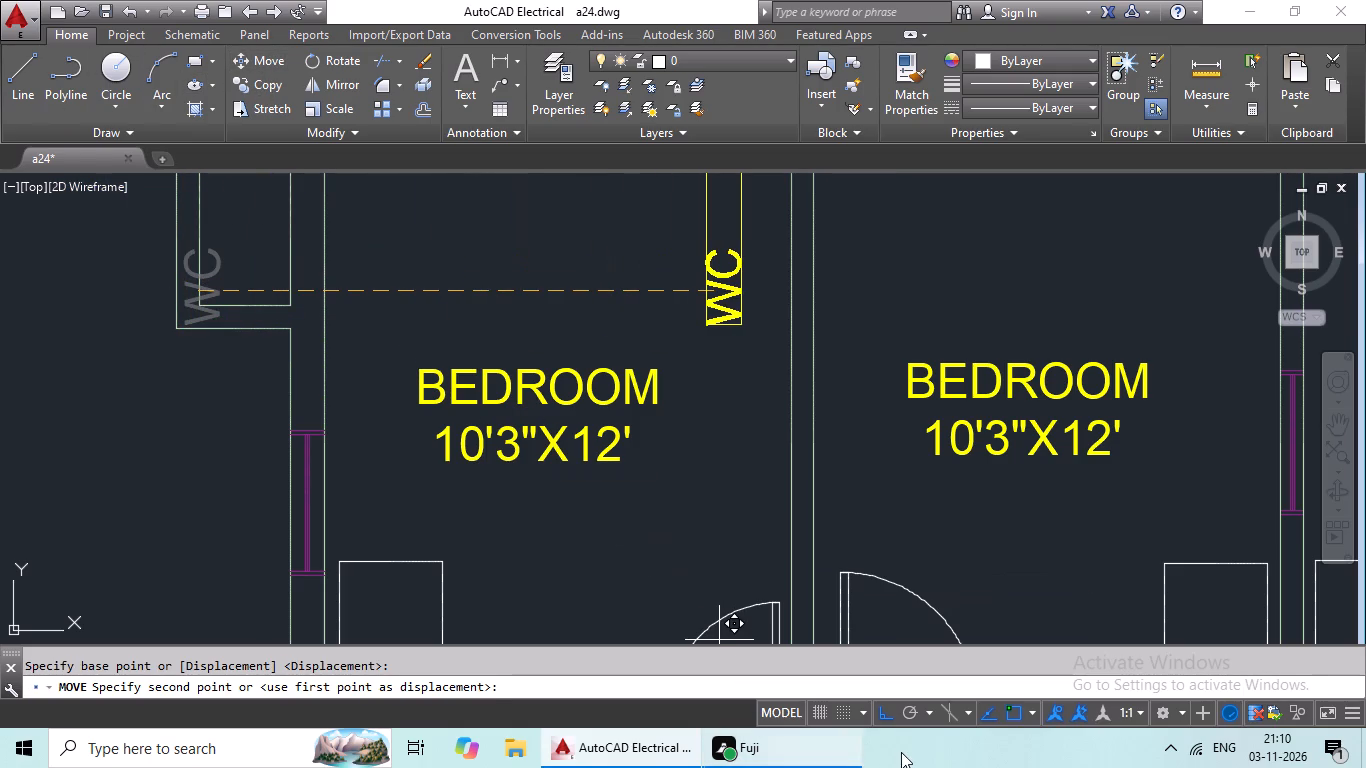
pyautogui.click(883, 714)
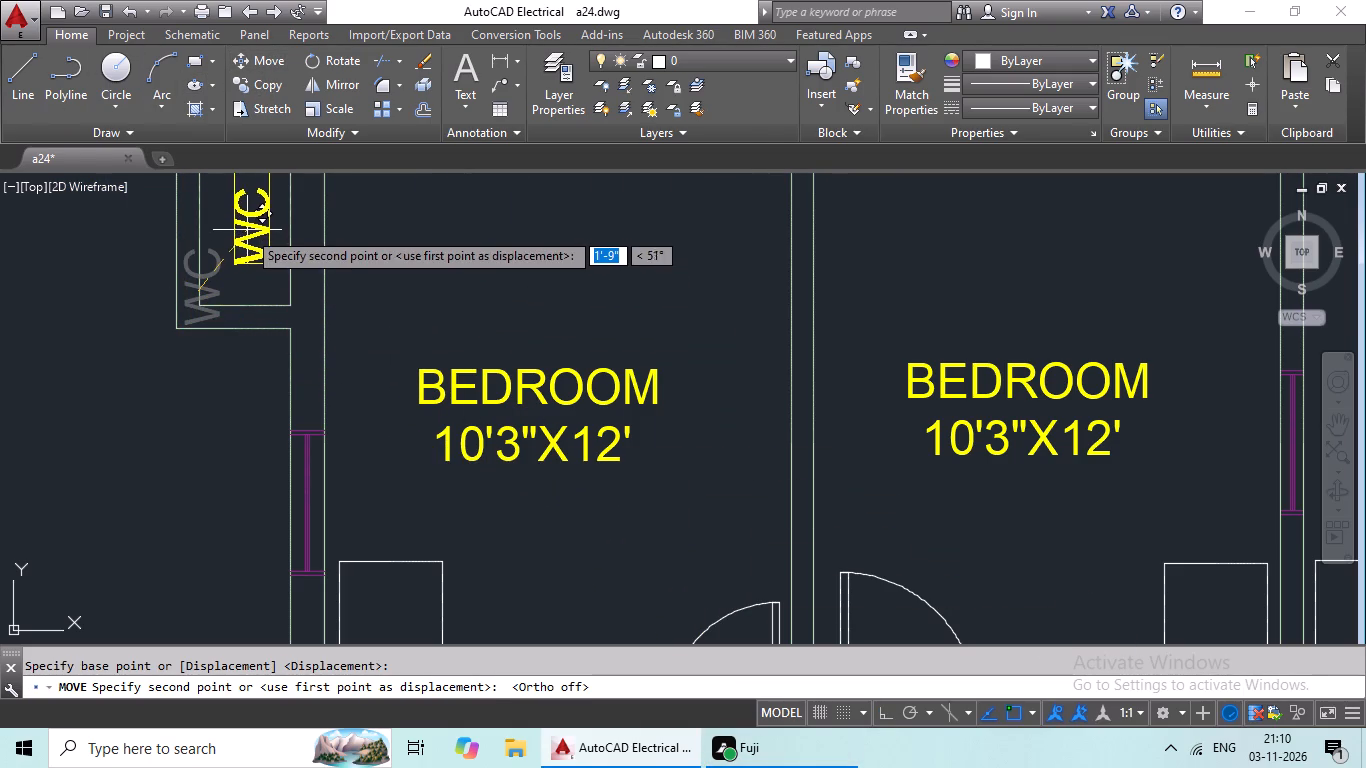
pyautogui.moveTo(246, 230); pyautogui.dragTo(224, 343, button='middle')
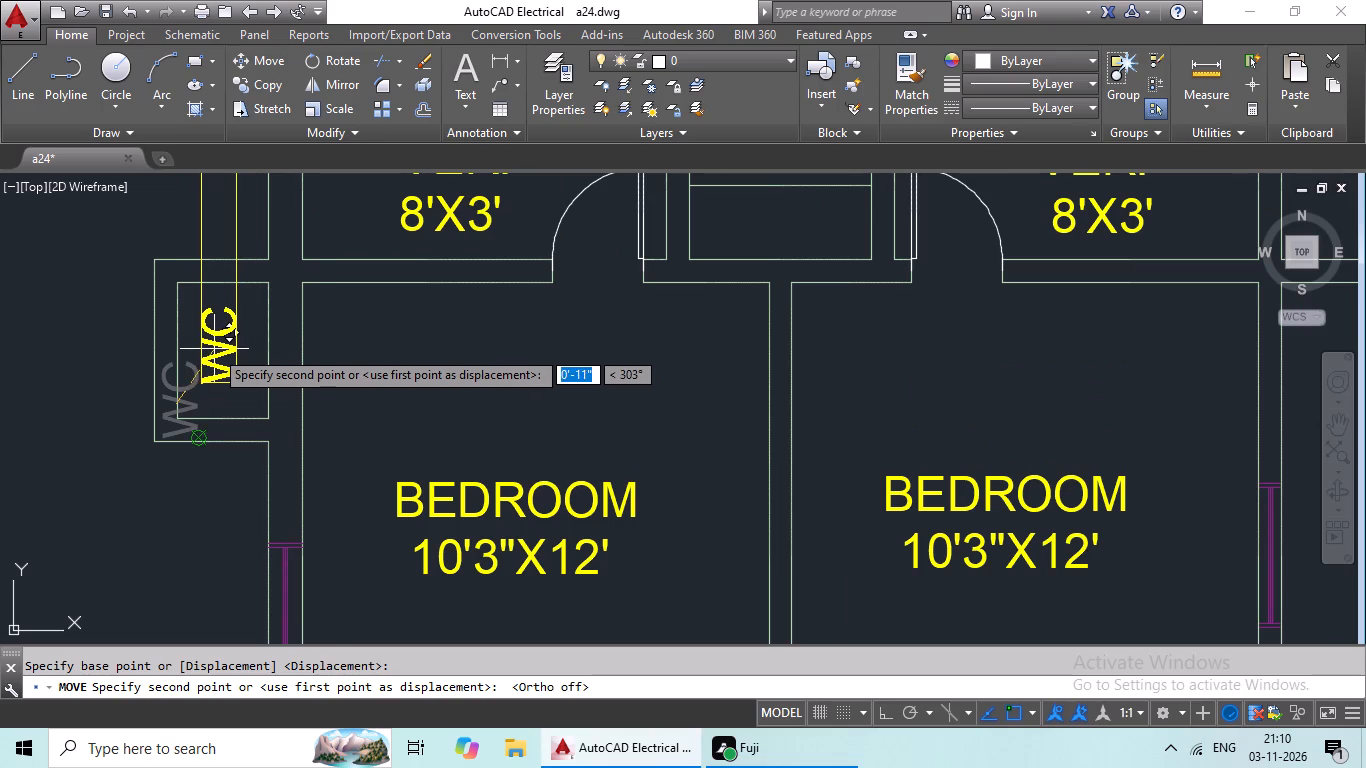
pyautogui.click(215, 348)
# Replace the vertical BEDROOM label text at the small room projecting from the northeast wall with WC.
pyautogui.scroll(-3, 335, 350)
pyautogui.moveTo(446, 379); pyautogui.dragTo(206, 352, button='middle')
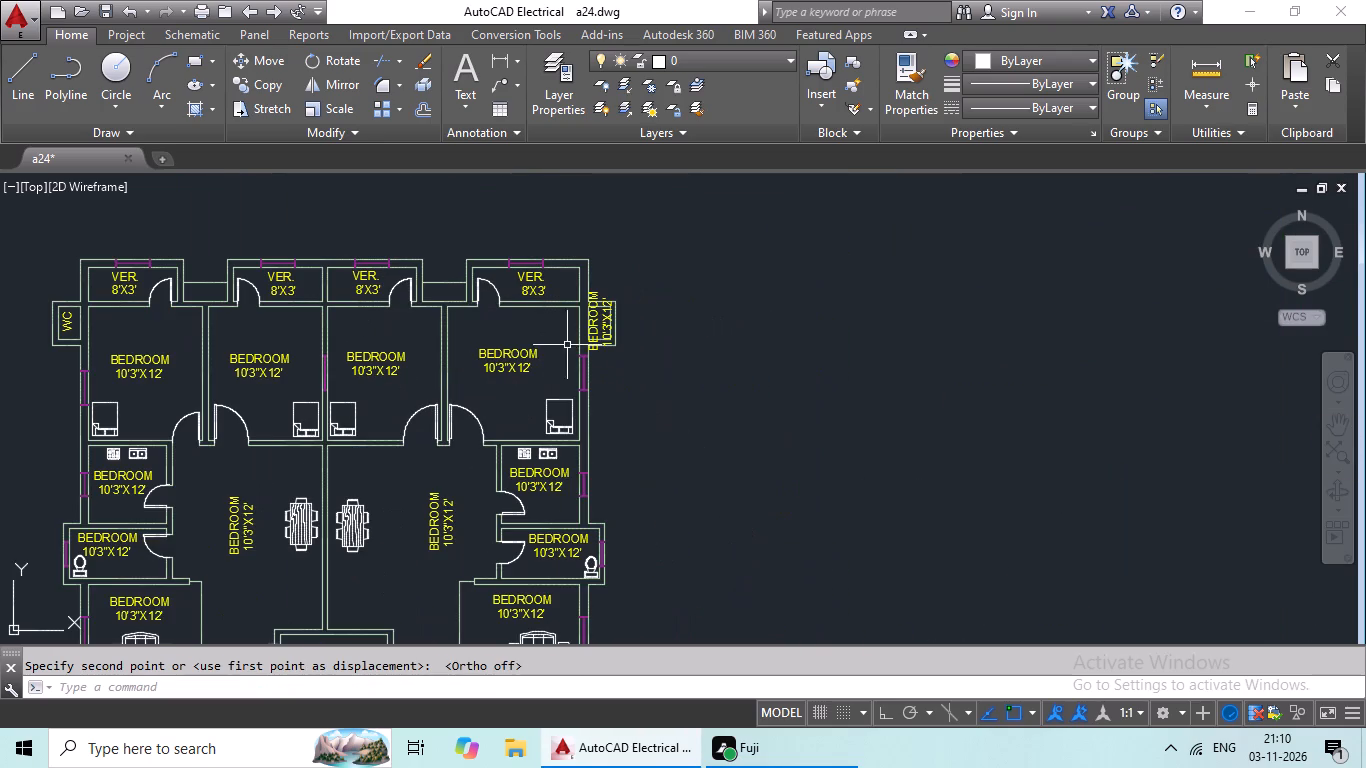
pyautogui.doubleClick(594, 331)
pyautogui.scroll(2, 598, 331)
pyautogui.scroll(2, 659, 387)
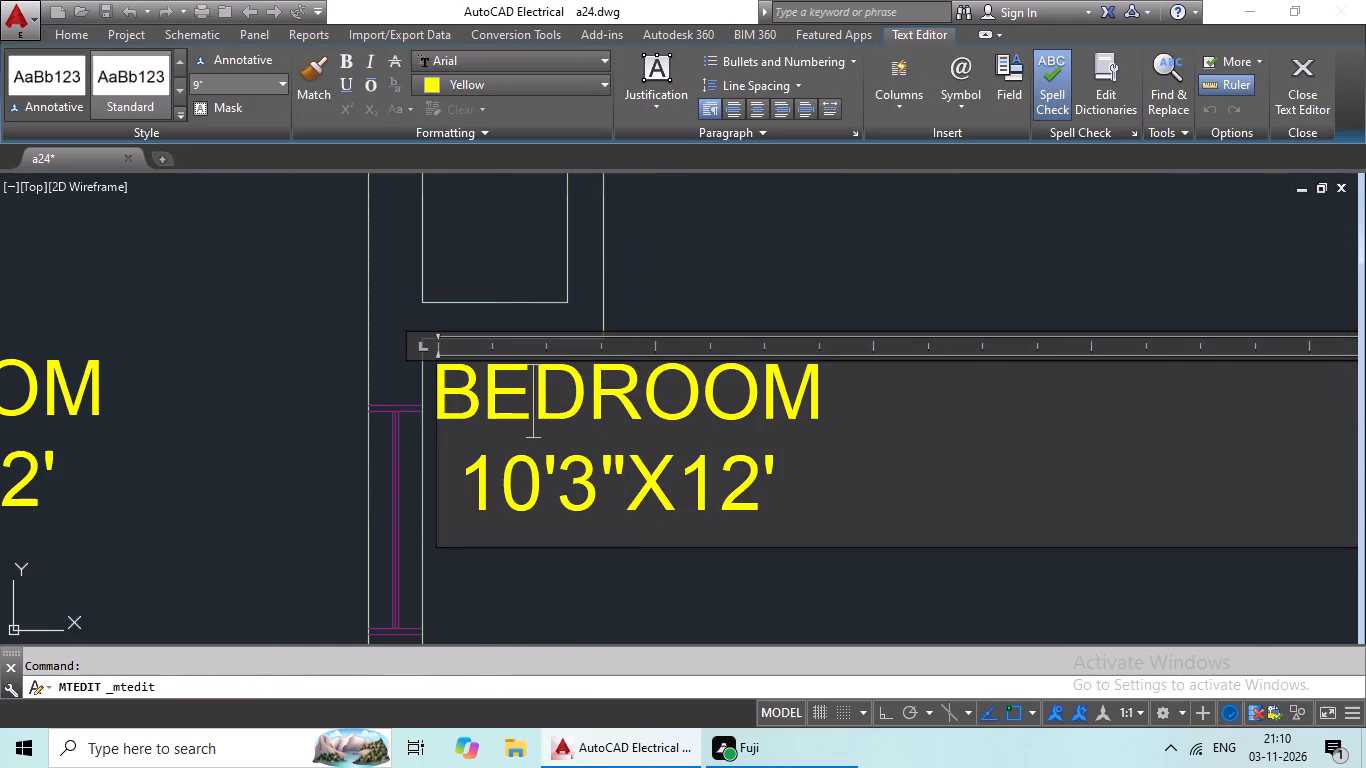
pyautogui.click(879, 465)
pyautogui.press('BackSpace')
pyautogui.press('BackSpace')
pyautogui.press('BackSpace')
pyautogui.press('BackSpace')
pyautogui.press('BackSpace')
pyautogui.press('BackSpace')
pyautogui.press('BackSpace')
pyautogui.press('BackSpace')
pyautogui.press('BackSpace')
pyautogui.press('BackSpace')
pyautogui.press('BackSpace')
pyautogui.press('BackSpace')
pyautogui.press('BackSpace')
pyautogui.press('BackSpace')
pyautogui.press('BackSpace')
pyautogui.press('BackSpace')
pyautogui.press('BackSpace')
pyautogui.press('BackSpace')
pyautogui.press('BackSpace')
pyautogui.press('BackSpace')
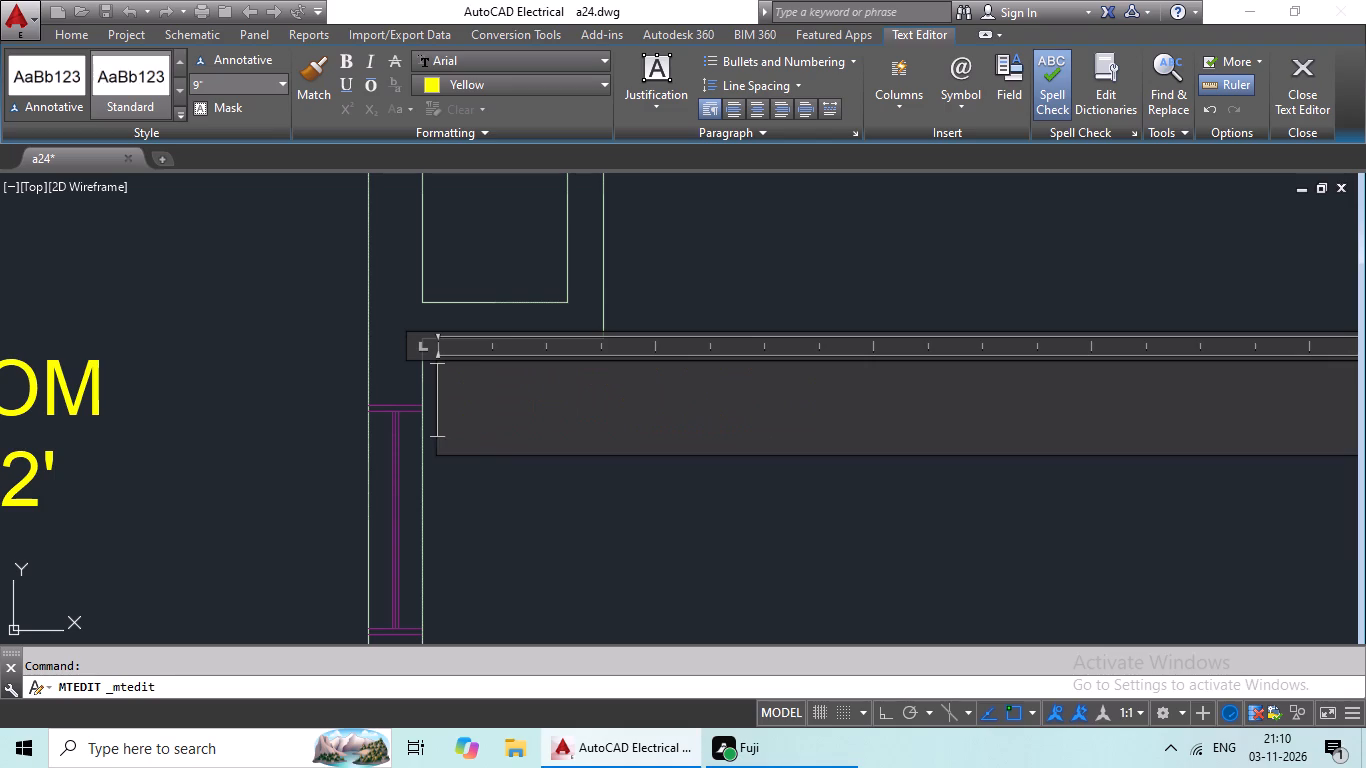
pyautogui.write('WC')
pyautogui.click(920, 311)
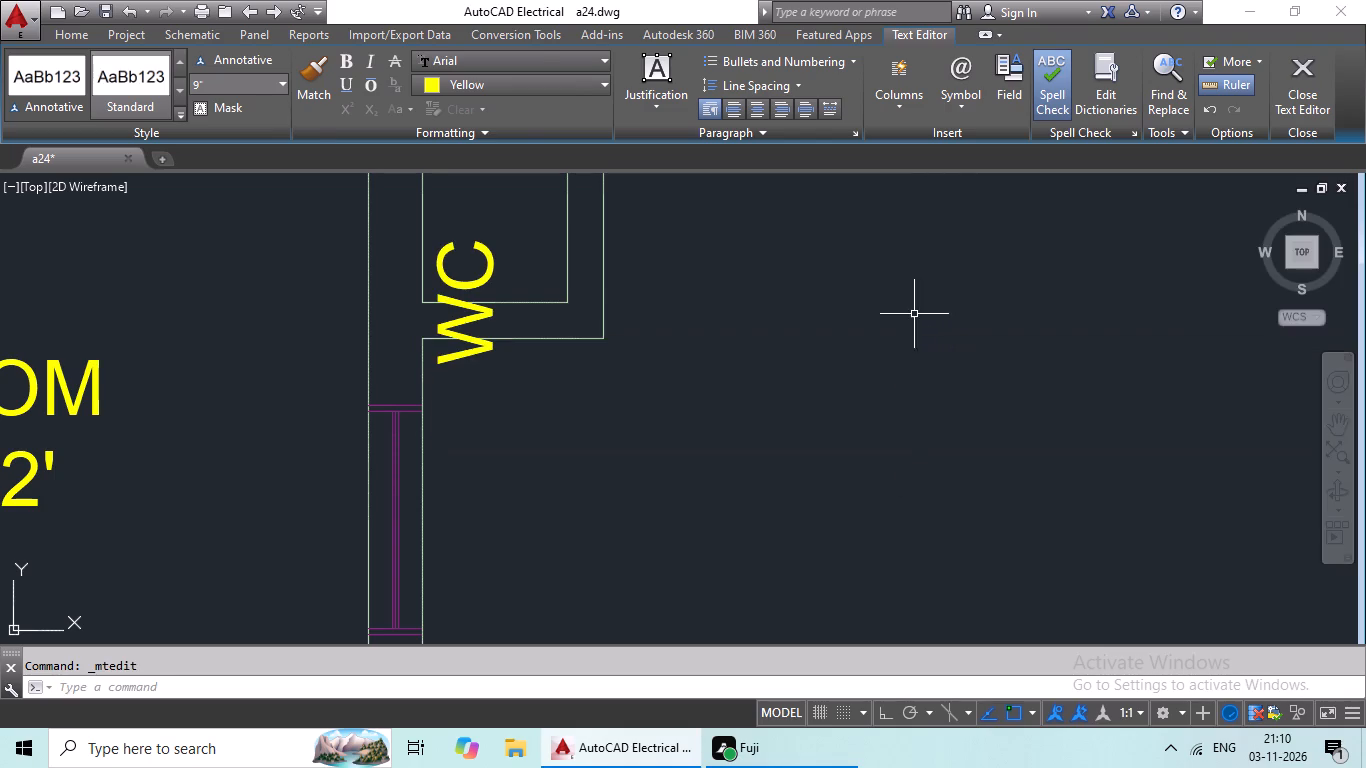
# Move the northeast WC label so it sits centrally inside the small projecting room.
pyautogui.click(470, 344)
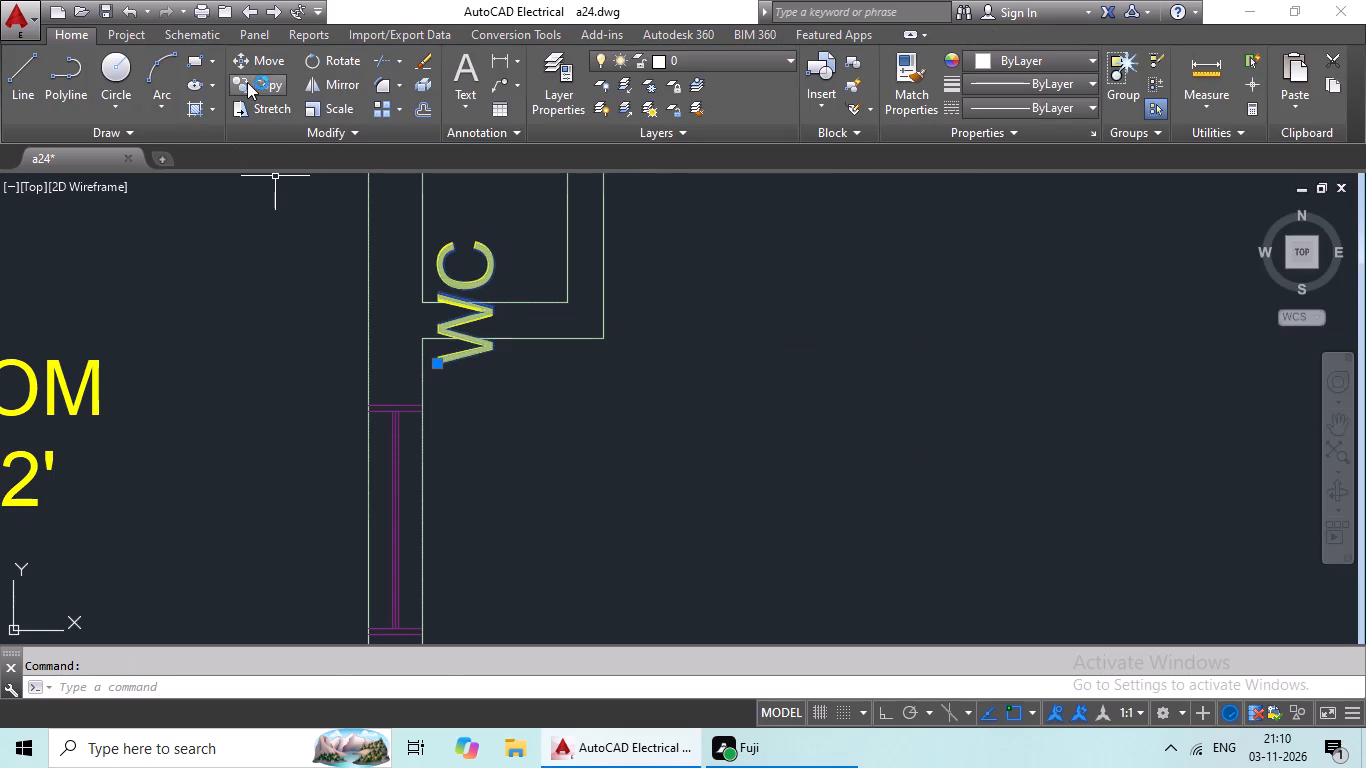
pyautogui.click(260, 61)
pyautogui.scroll(-1, 508, 322)
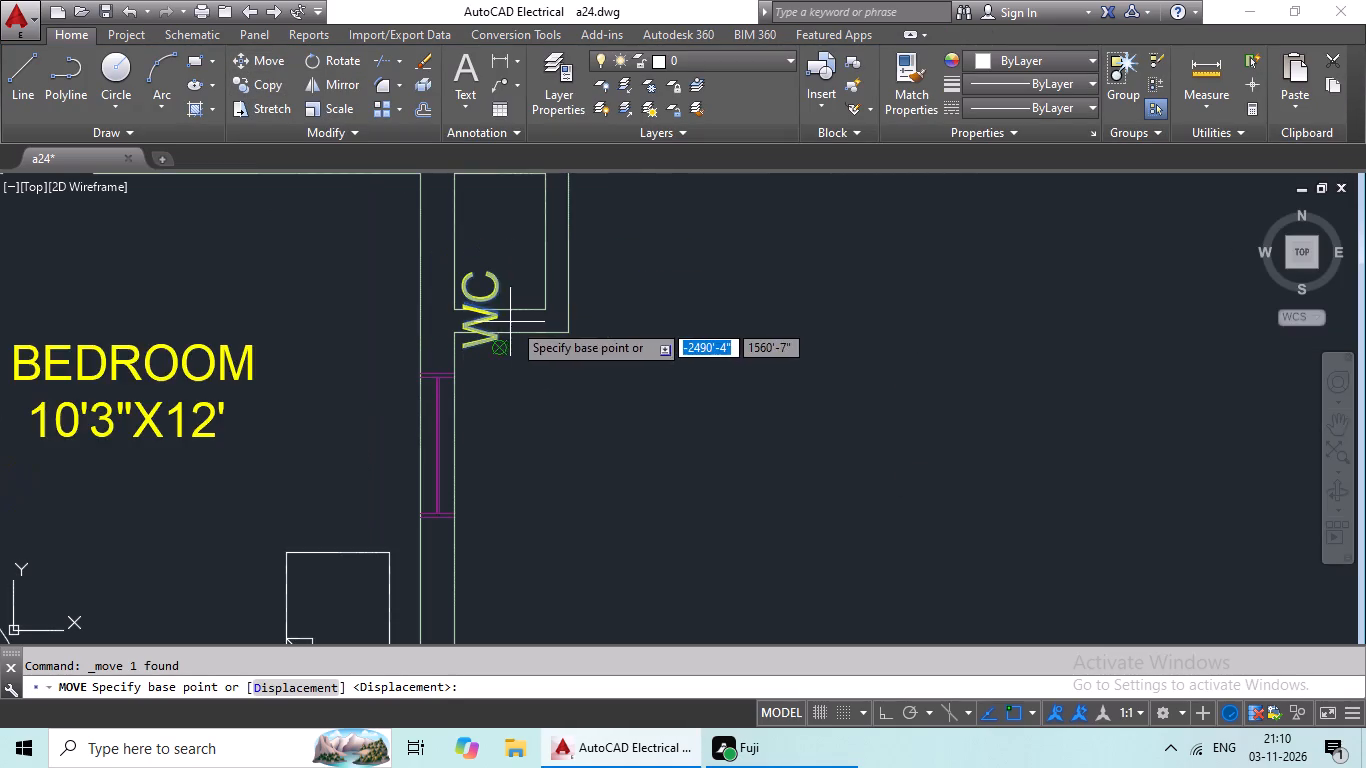
pyautogui.moveTo(514, 322); pyautogui.dragTo(499, 416, button='middle')
pyautogui.click(456, 419)
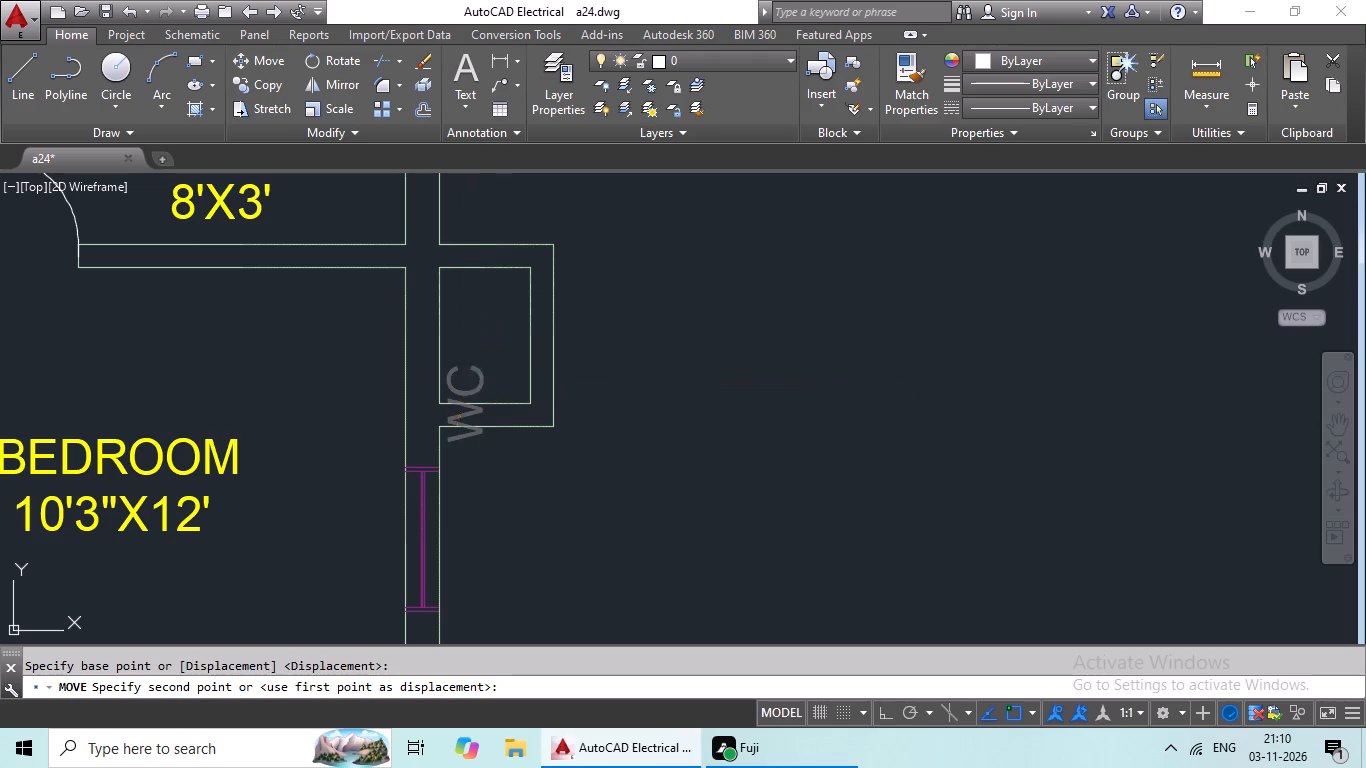
pyautogui.click(474, 360)
pyautogui.click(487, 424)
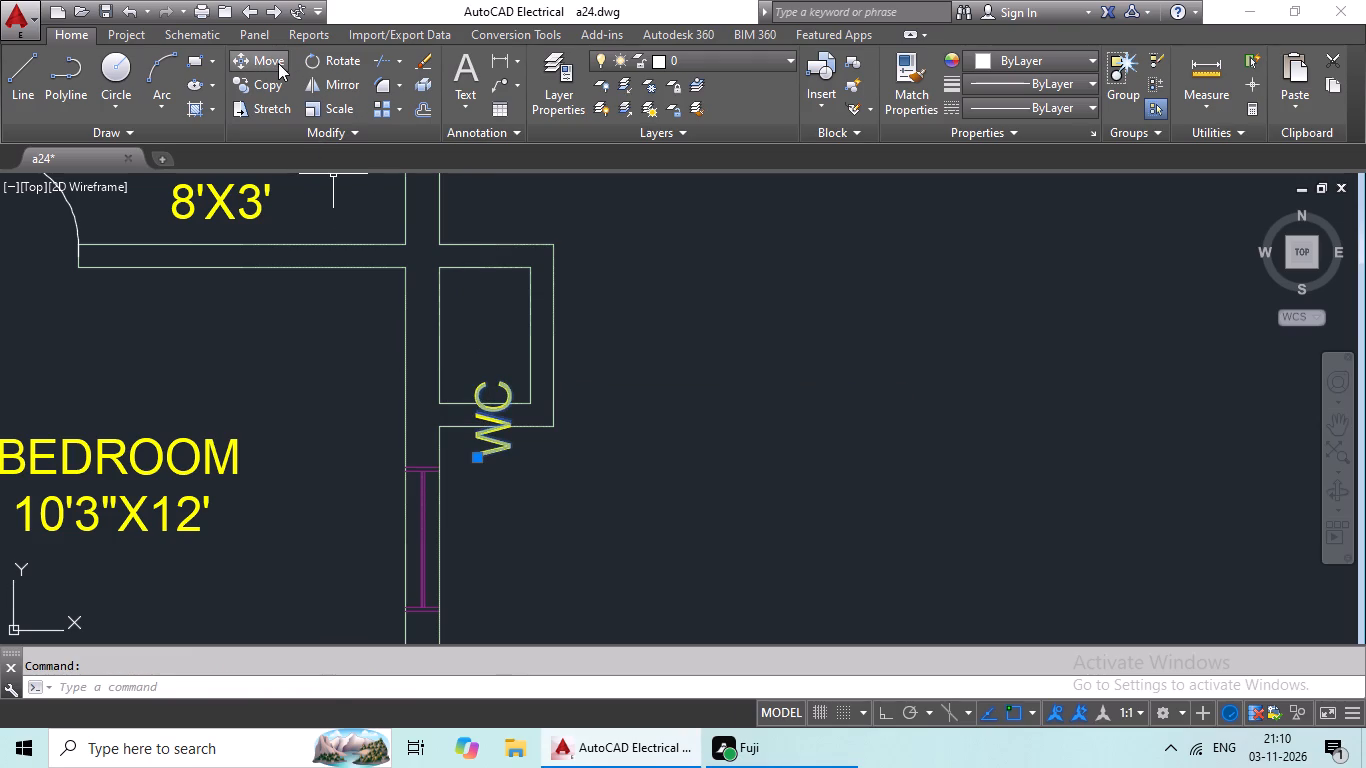
pyautogui.moveTo(277, 62); pyautogui.dragTo(278, 71)
pyautogui.moveTo(503, 415); pyautogui.dragTo(499, 326)
pyautogui.click(499, 326)
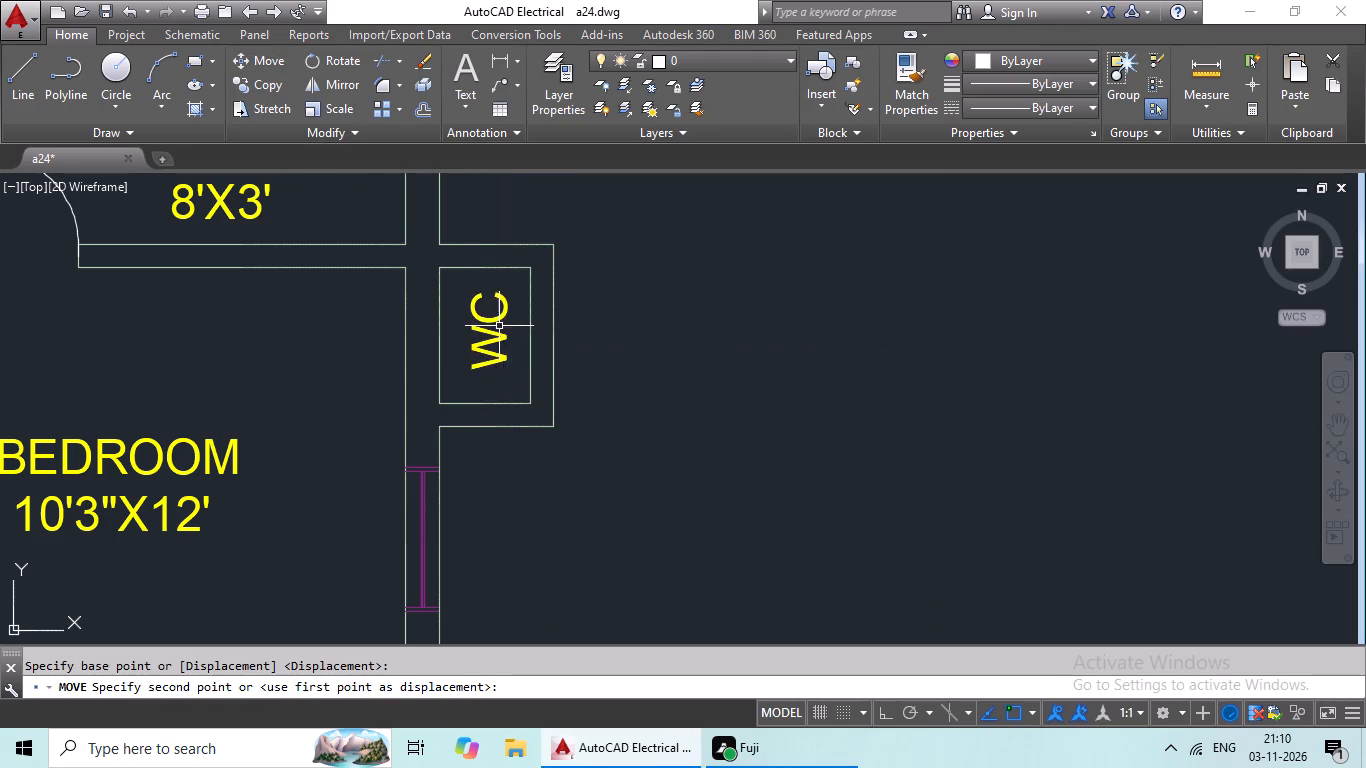
pyautogui.scroll(-1, 675, 378)
pyautogui.moveTo(759, 421); pyautogui.dragTo(869, 348, button='middle')
pyautogui.scroll(-2, 905, 344)
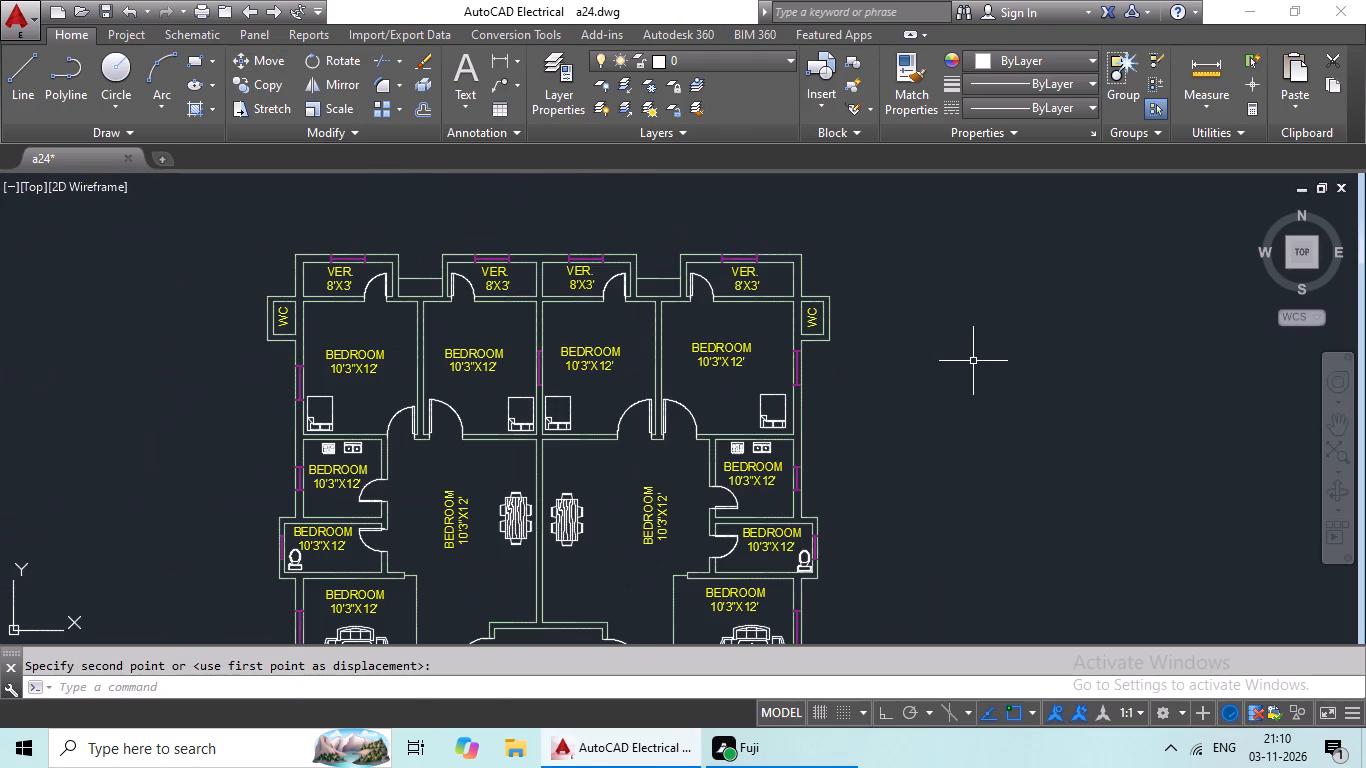
# Replace the BEDROOM label in the west apartment's room with the stove and sink with KITCHEN over 7'X7'.
pyautogui.moveTo(474, 385); pyautogui.dragTo(554, 227, button='middle')
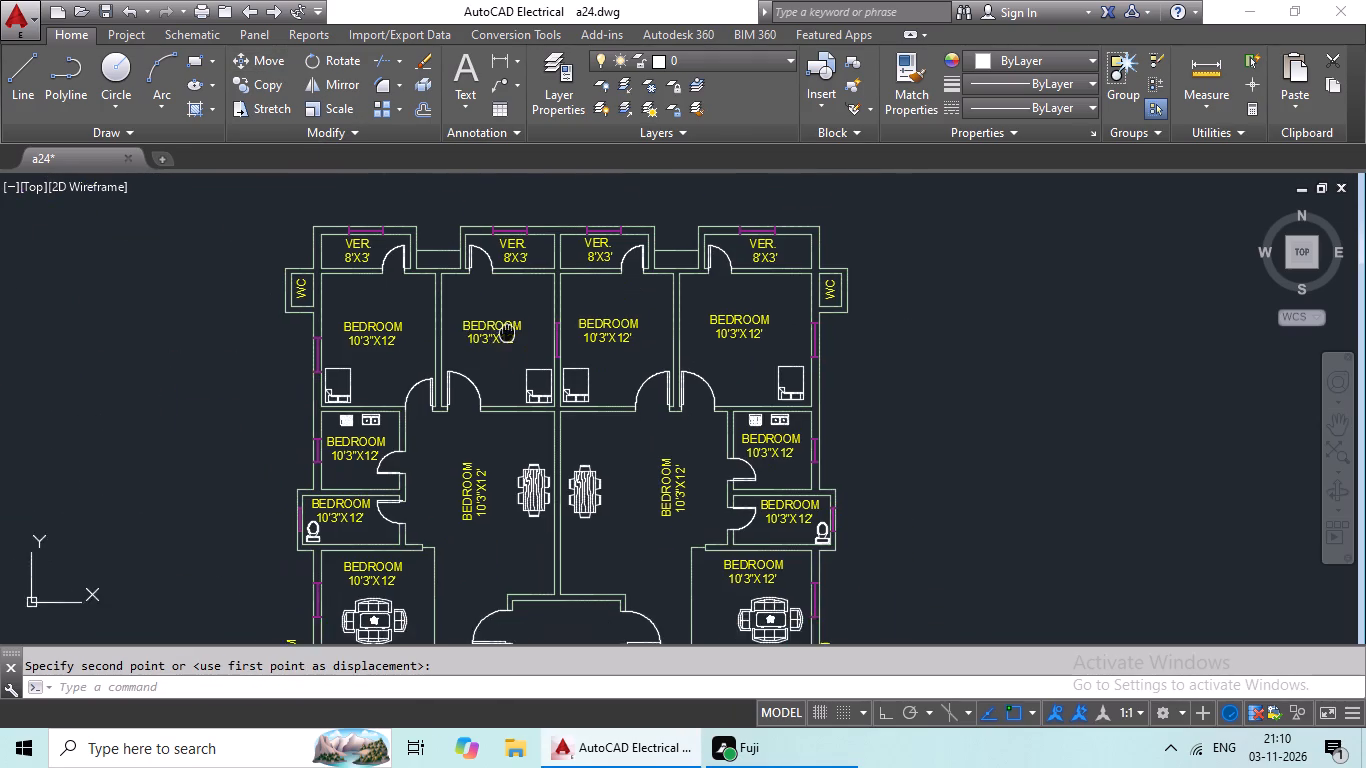
pyautogui.moveTo(549, 287); pyautogui.dragTo(542, 320, button='middle')
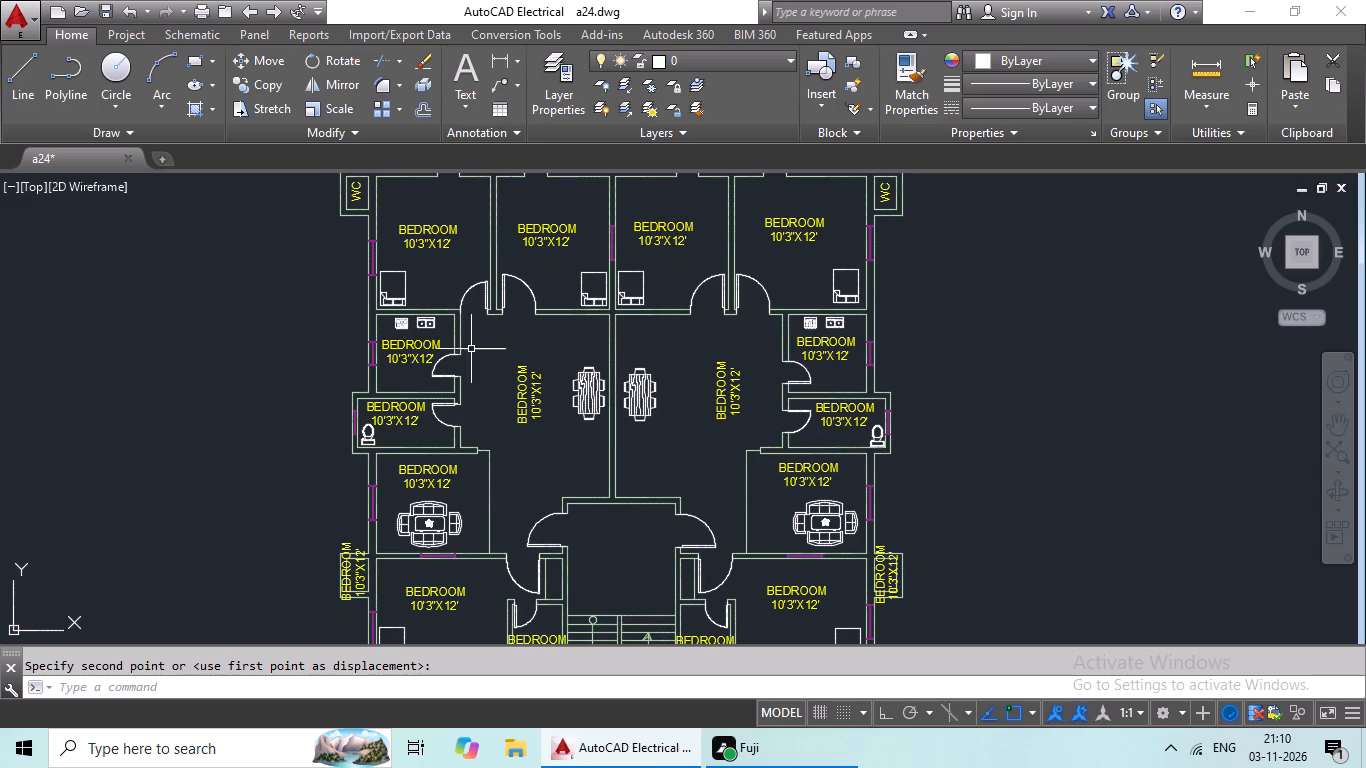
pyautogui.doubleClick(413, 363)
pyautogui.scroll(3, 416, 360)
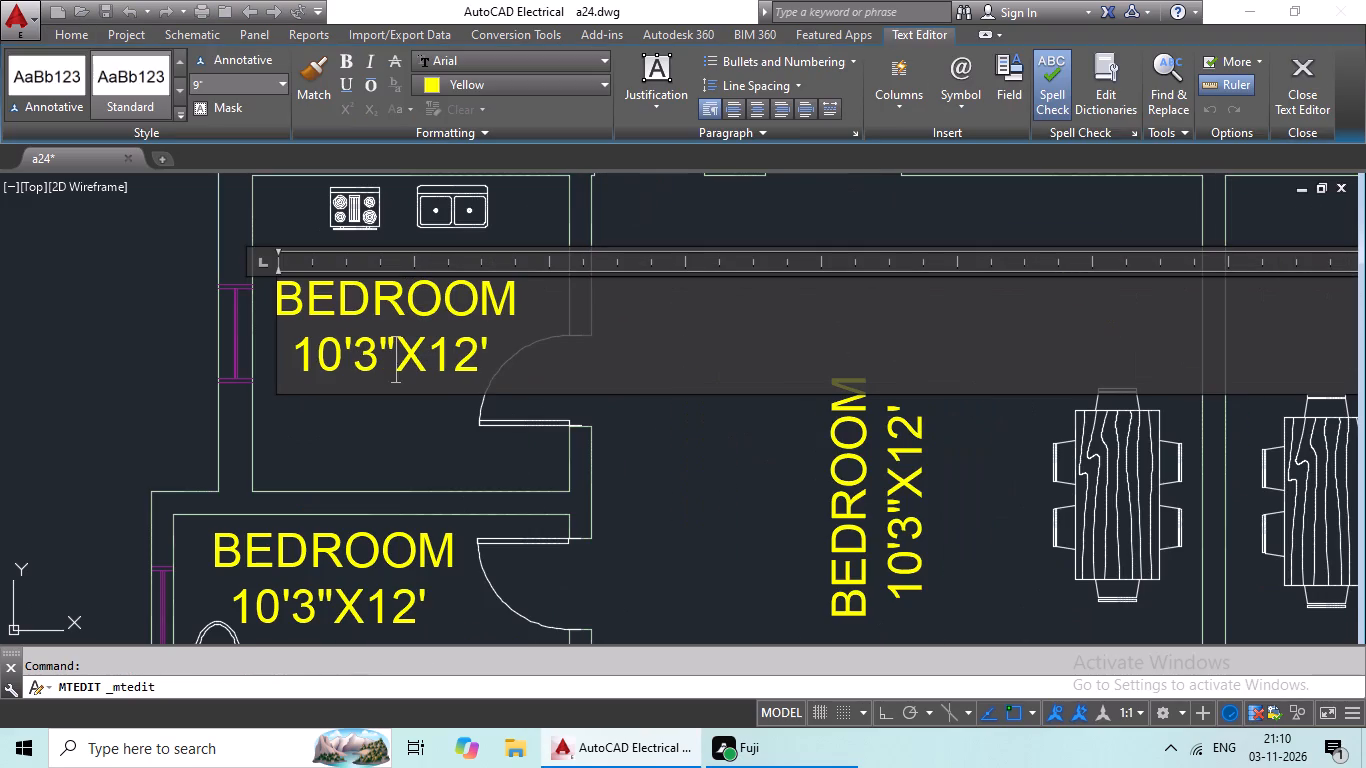
pyautogui.click(551, 375)
pyautogui.press('BackSpace')
pyautogui.press('BackSpace')
pyautogui.press('BackSpace')
pyautogui.press('BackSpace')
pyautogui.press('BackSpace')
pyautogui.press('BackSpace')
pyautogui.press('BackSpace')
pyautogui.press('BackSpace')
pyautogui.press('BackSpace')
pyautogui.press('BackSpace')
pyautogui.press('BackSpace')
pyautogui.press('BackSpace')
pyautogui.press('BackSpace')
pyautogui.press('BackSpace')
pyautogui.press('BackSpace')
pyautogui.press('BackSpace')
pyautogui.press('BackSpace')
pyautogui.press('BackSpace')
pyautogui.press('BackSpace')
pyautogui.press('BackSpace')
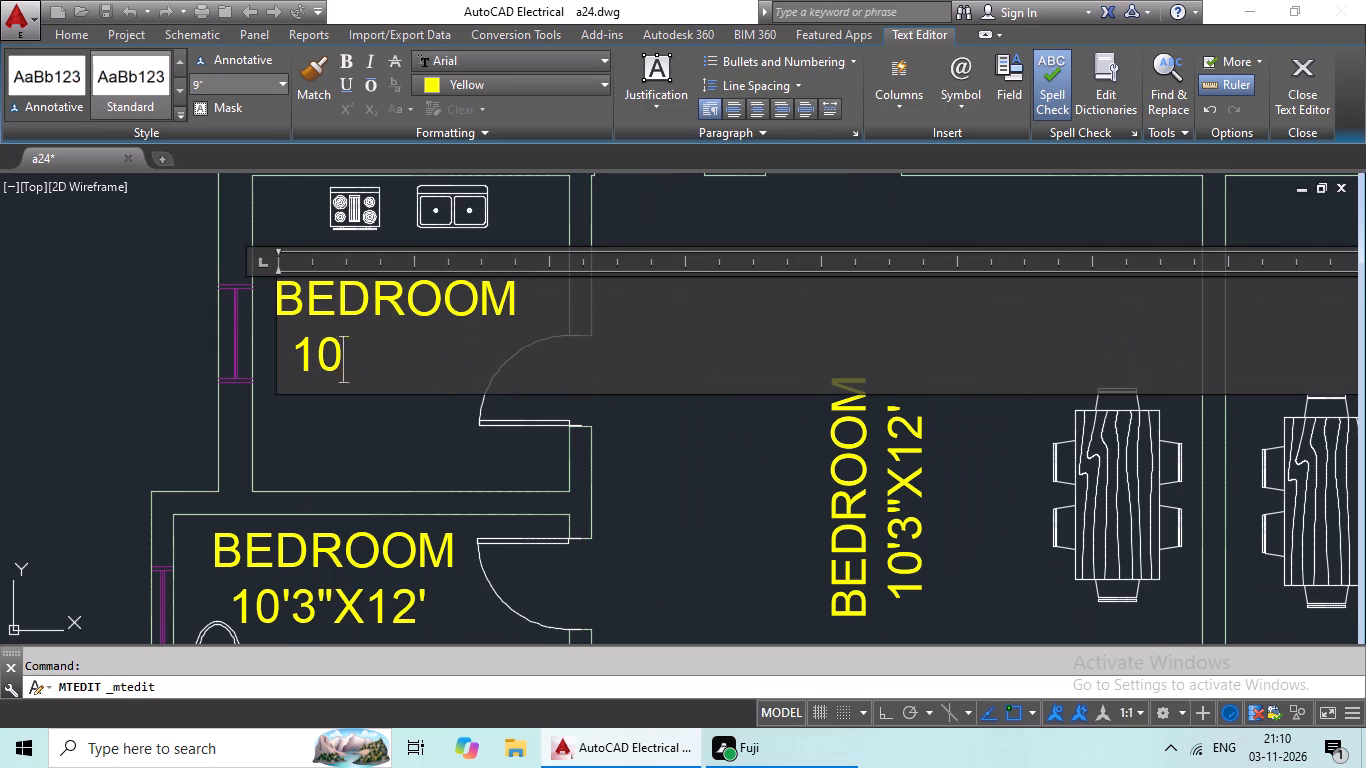
pyautogui.write('KITCHEN')
pyautogui.press('Return')
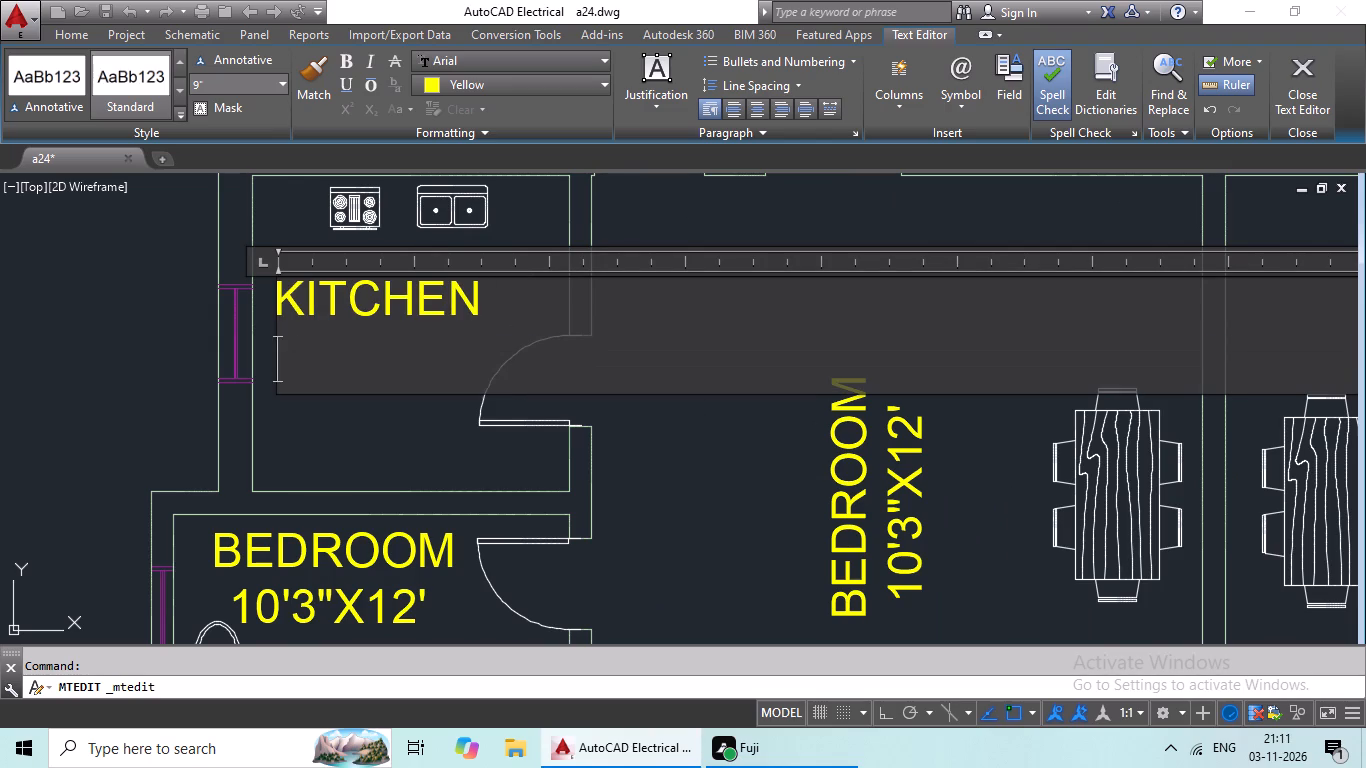
pyautogui.write("7'X7'")
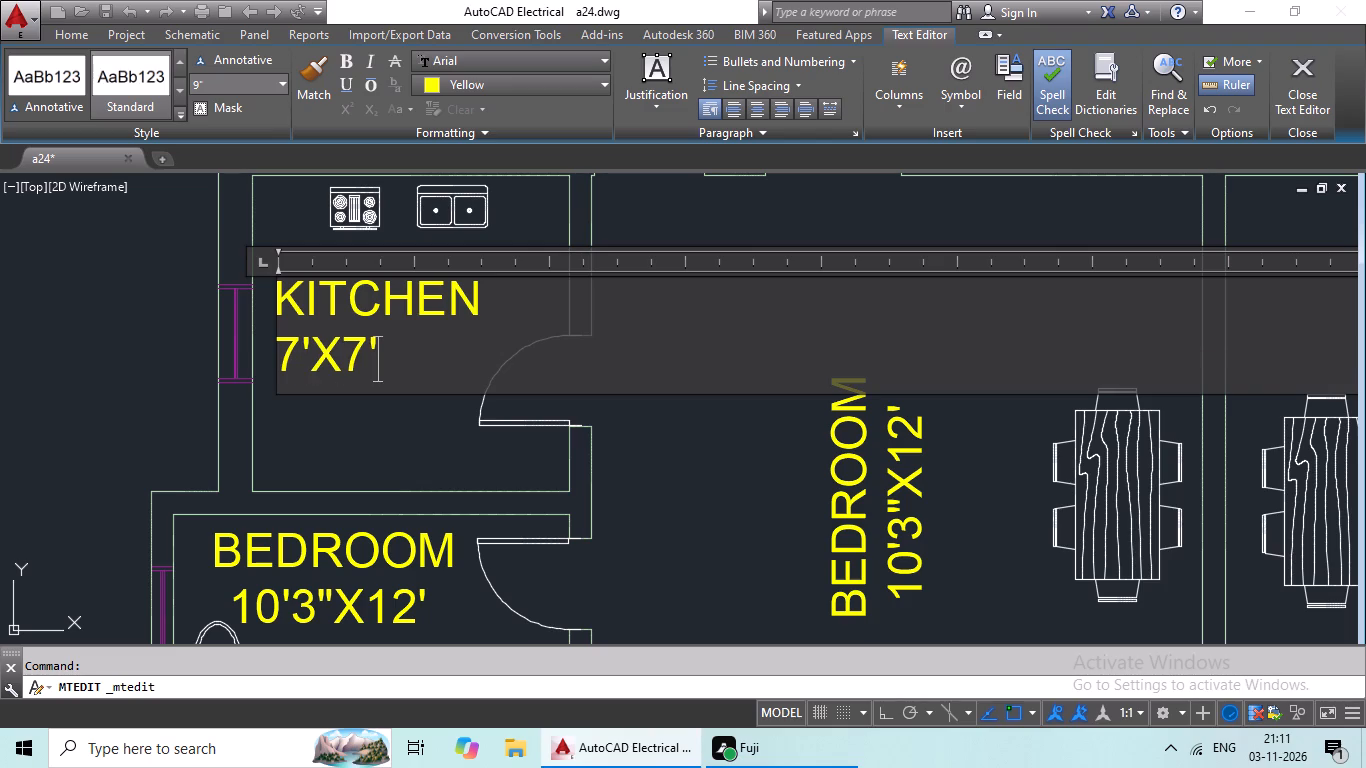
# Indent both lines of the KITCHEN label with spaces so the 7'X7' size sits centred beneath the name.
pyautogui.click(278, 294)
pyautogui.click(278, 294)
pyautogui.press('space')
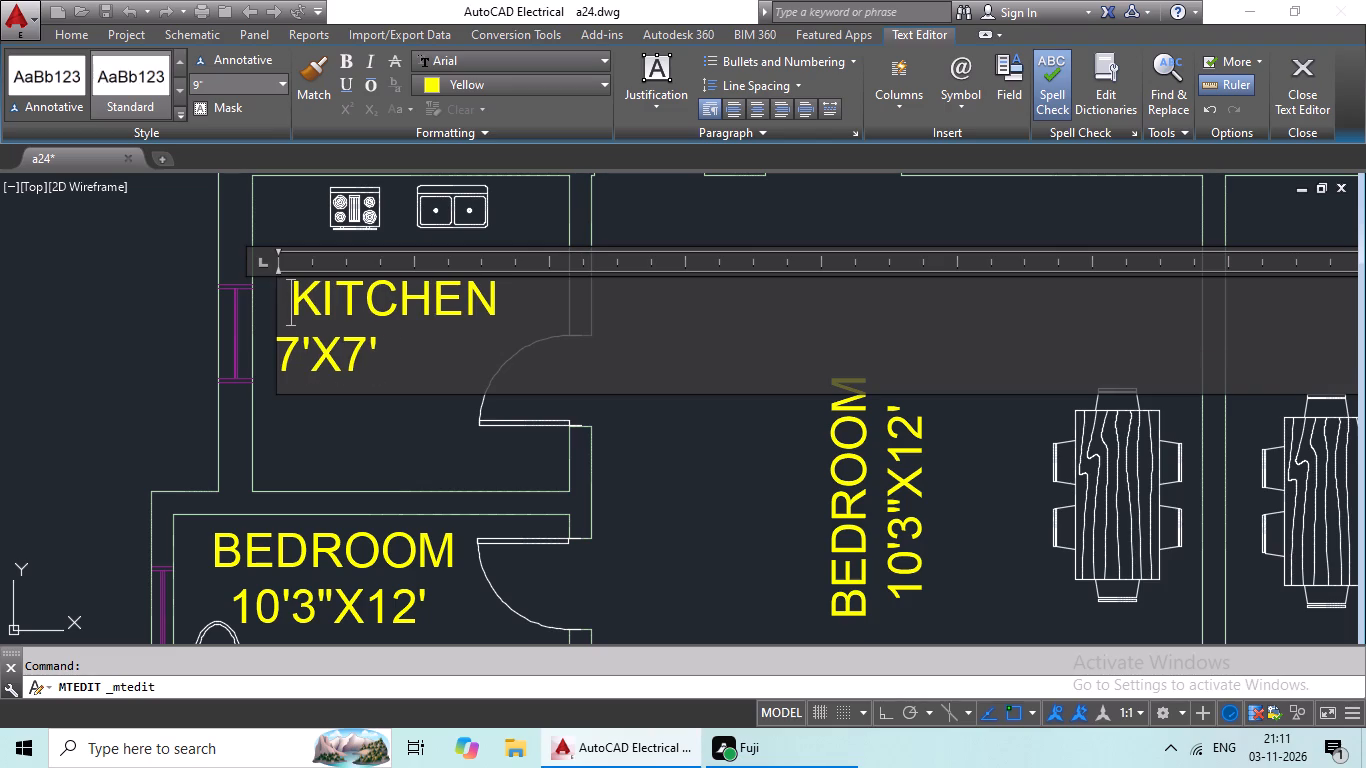
pyautogui.click(281, 343)
pyautogui.press('space')
pyautogui.press('space')
pyautogui.press('space')
pyautogui.press('space')
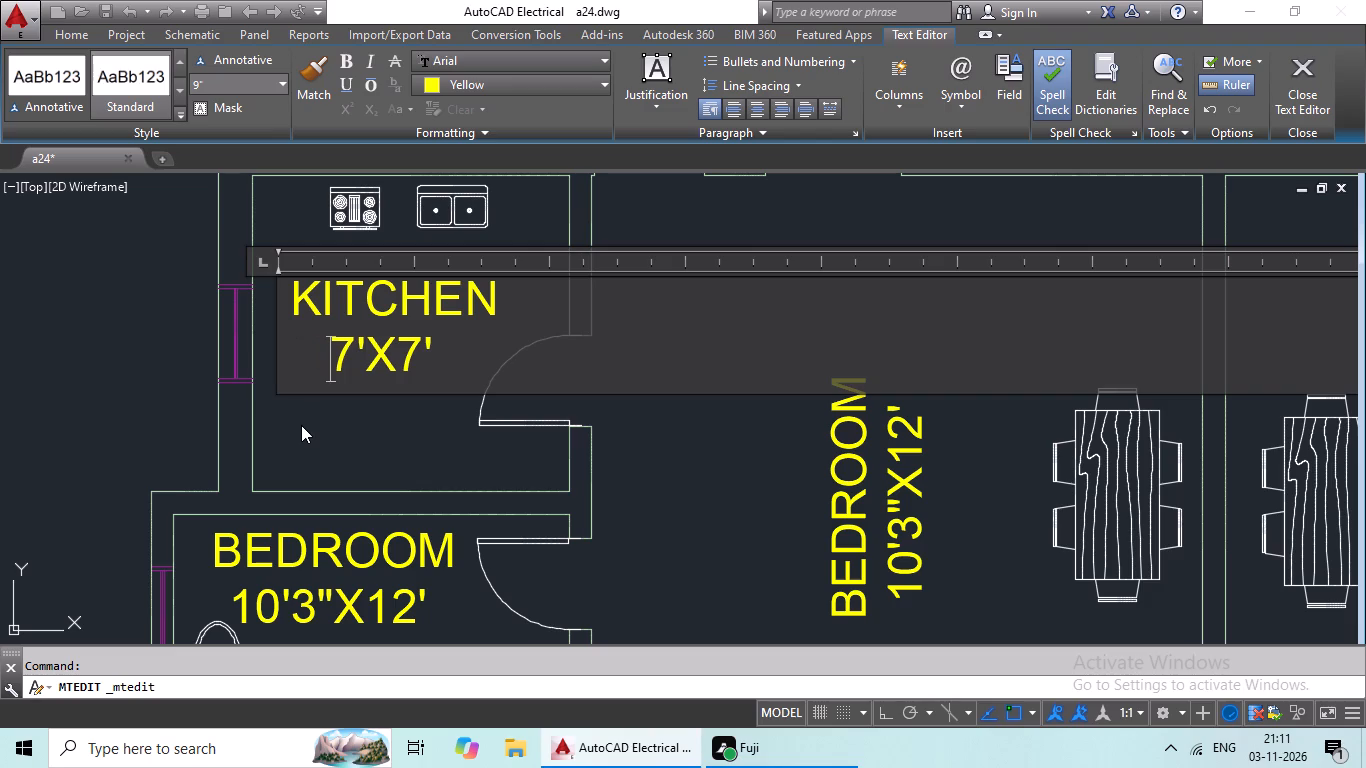
pyautogui.press('space')
pyautogui.click(364, 436)
# Replace the BEDROOM label in the west toilet room below the kitchen with TOILET over 7'X4'6".
pyautogui.scroll(-2, 519, 392)
pyautogui.moveTo(627, 388); pyautogui.dragTo(626, 386, button='middle')
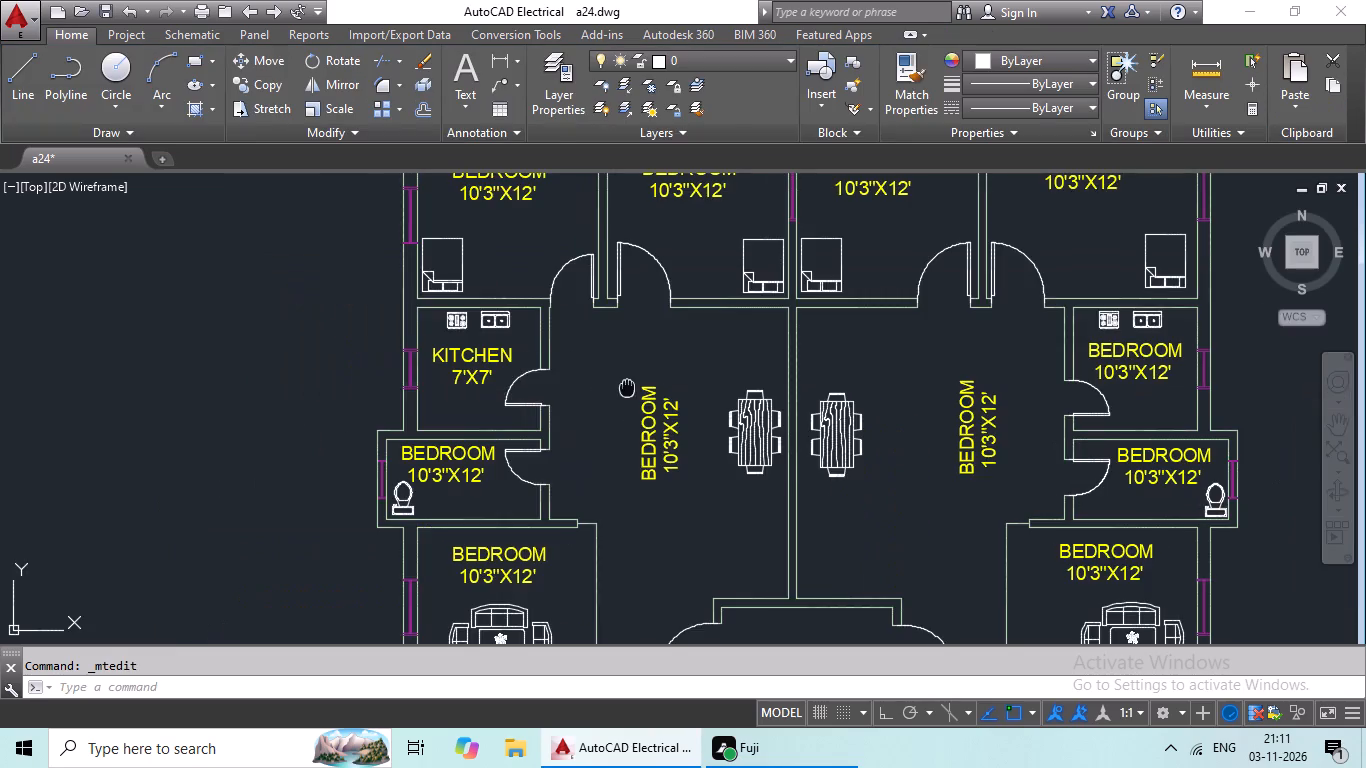
pyautogui.moveTo(626, 386); pyautogui.dragTo(450, 390, button='middle')
pyautogui.scroll(1, 452, 390)
pyautogui.moveTo(513, 389); pyautogui.dragTo(611, 297, button='middle')
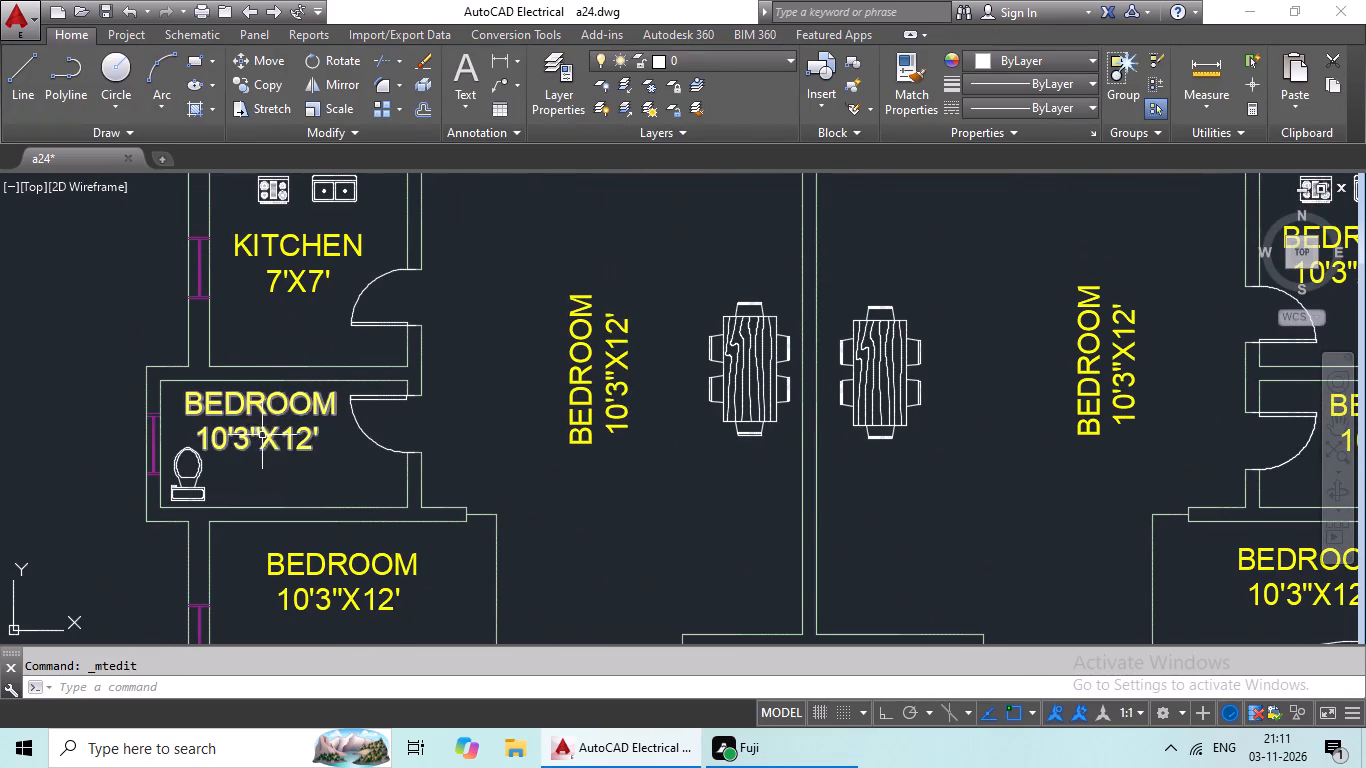
pyautogui.doubleClick(250, 440)
pyautogui.scroll(2, 272, 443)
pyautogui.scroll(-1, 415, 462)
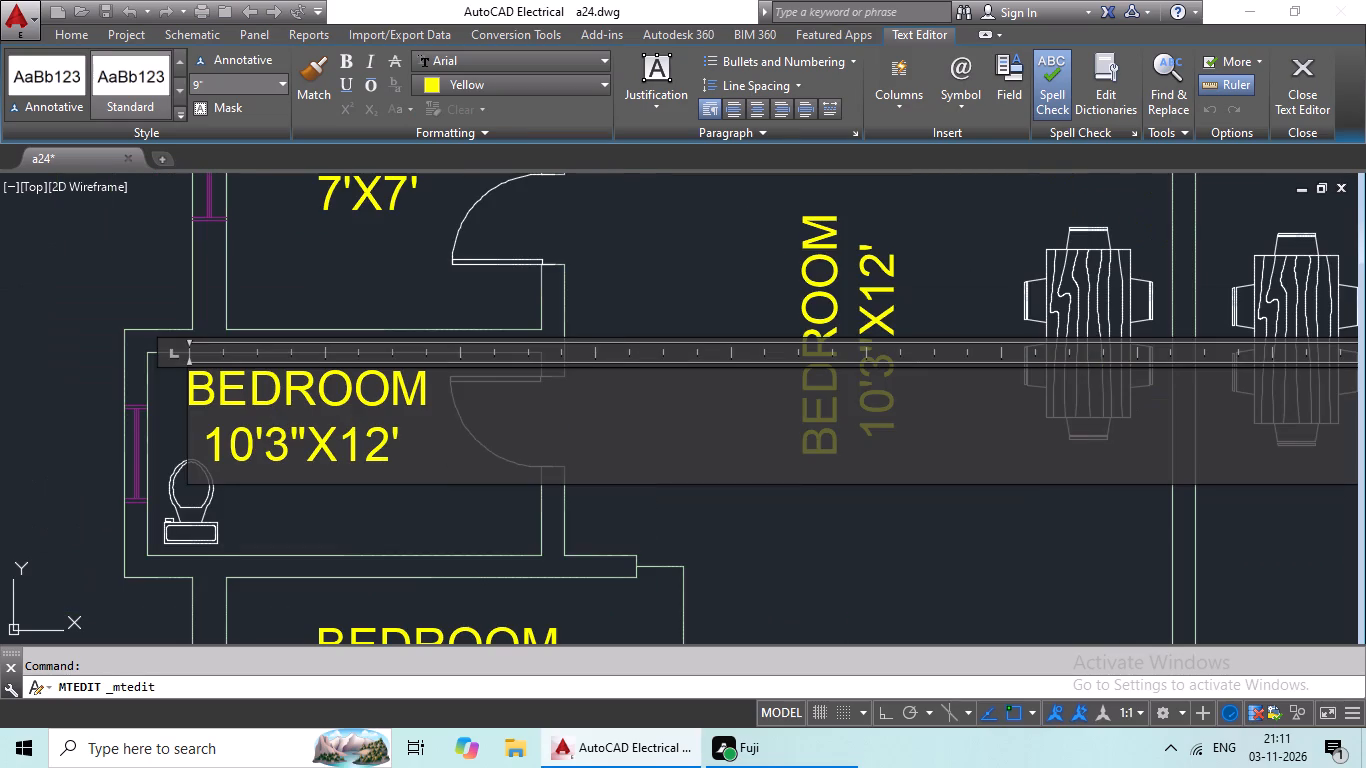
pyautogui.click(429, 459)
pyautogui.press('BackSpace')
pyautogui.press('BackSpace')
pyautogui.press('BackSpace')
pyautogui.press('BackSpace')
pyautogui.press('BackSpace')
pyautogui.press('BackSpace')
pyautogui.press('BackSpace')
pyautogui.press('BackSpace')
pyautogui.press('BackSpace')
pyautogui.press('BackSpace')
pyautogui.press('BackSpace')
pyautogui.press('BackSpace')
pyautogui.press('BackSpace')
pyautogui.press('BackSpace')
pyautogui.press('BackSpace')
pyautogui.press('BackSpace')
pyautogui.press('BackSpace')
pyautogui.press('BackSpace')
pyautogui.press('BackSpace')
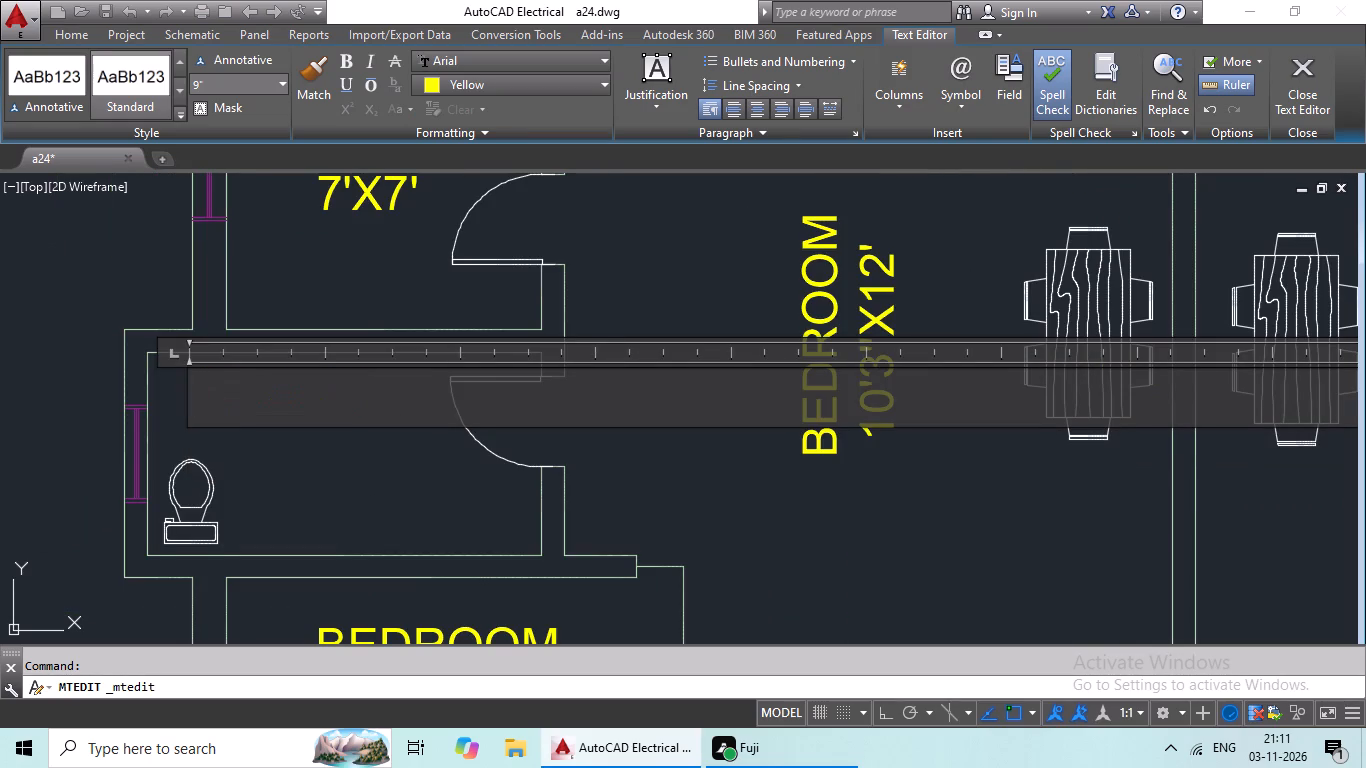
pyautogui.write('TOI')
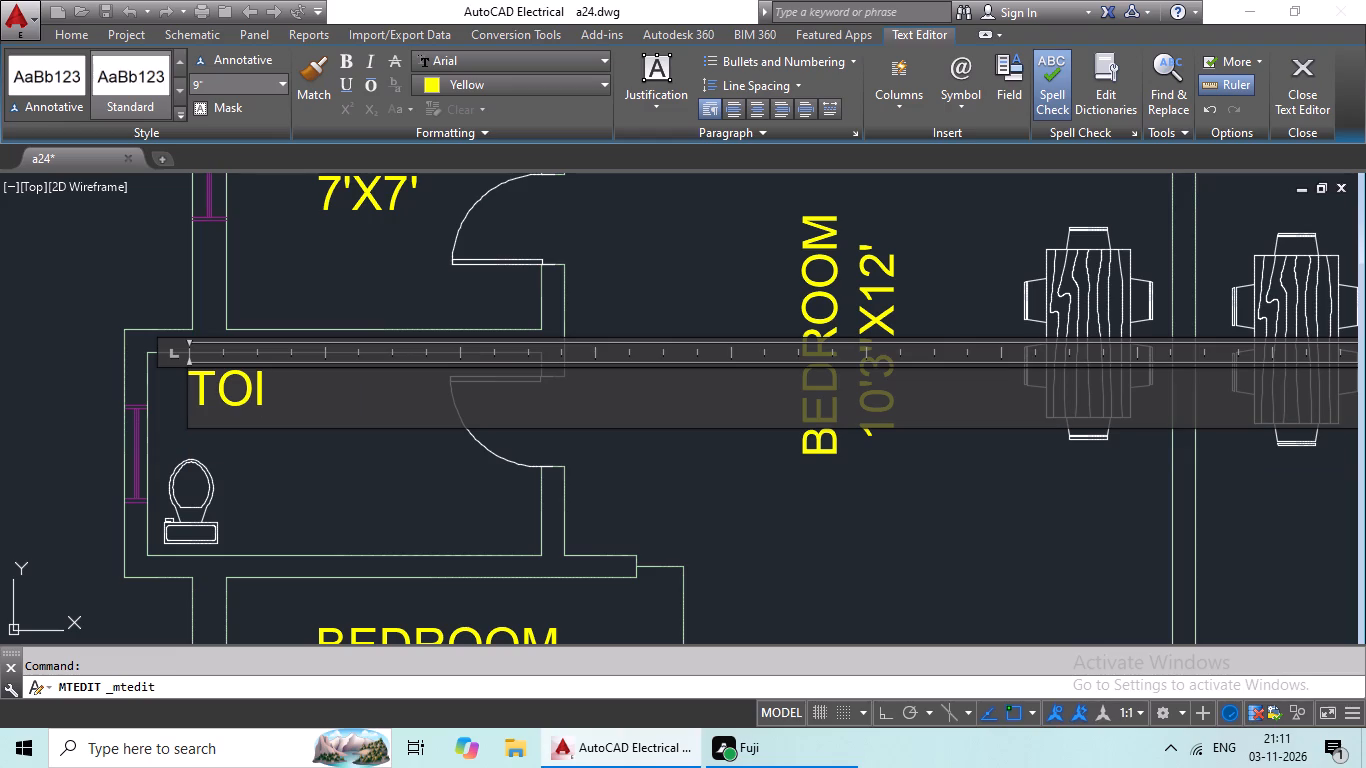
pyautogui.write('LET')
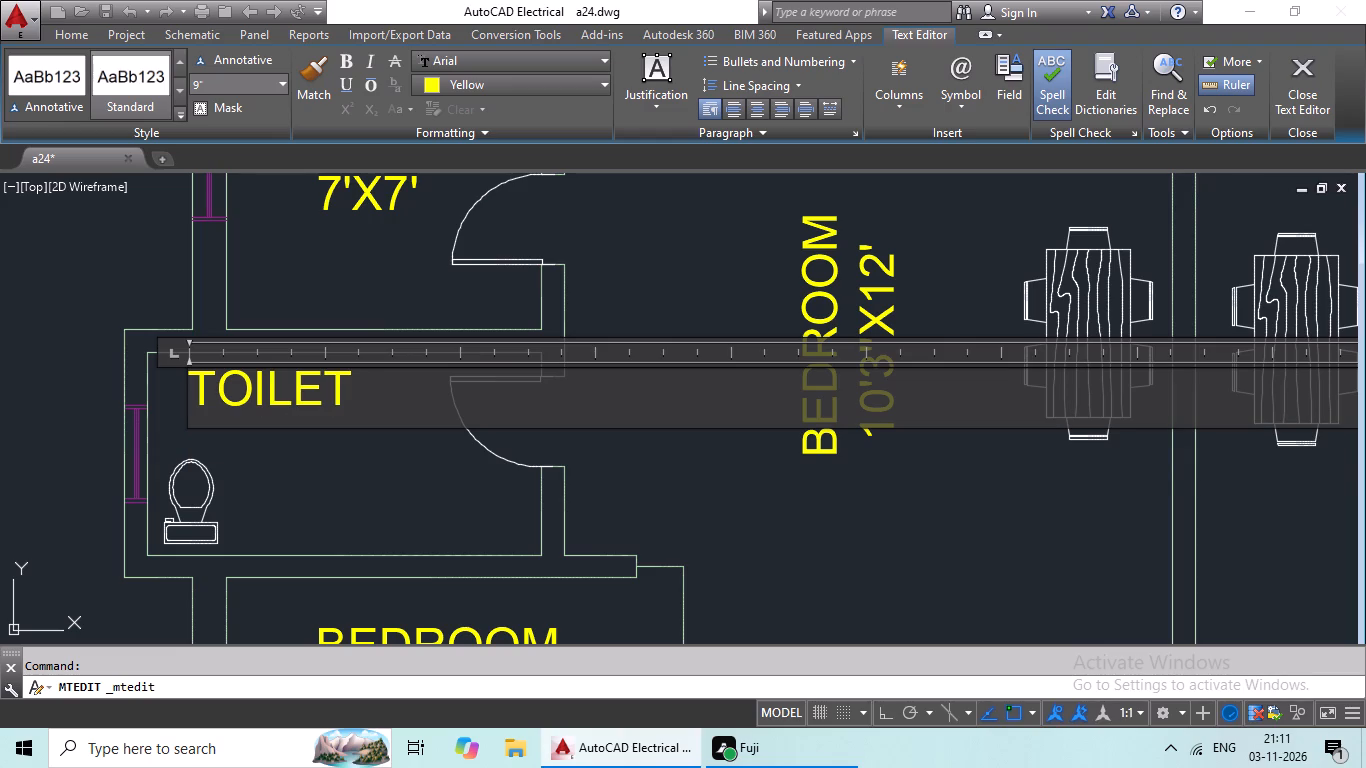
pyautogui.press('Return')
pyautogui.write('7\'X4\'6"')
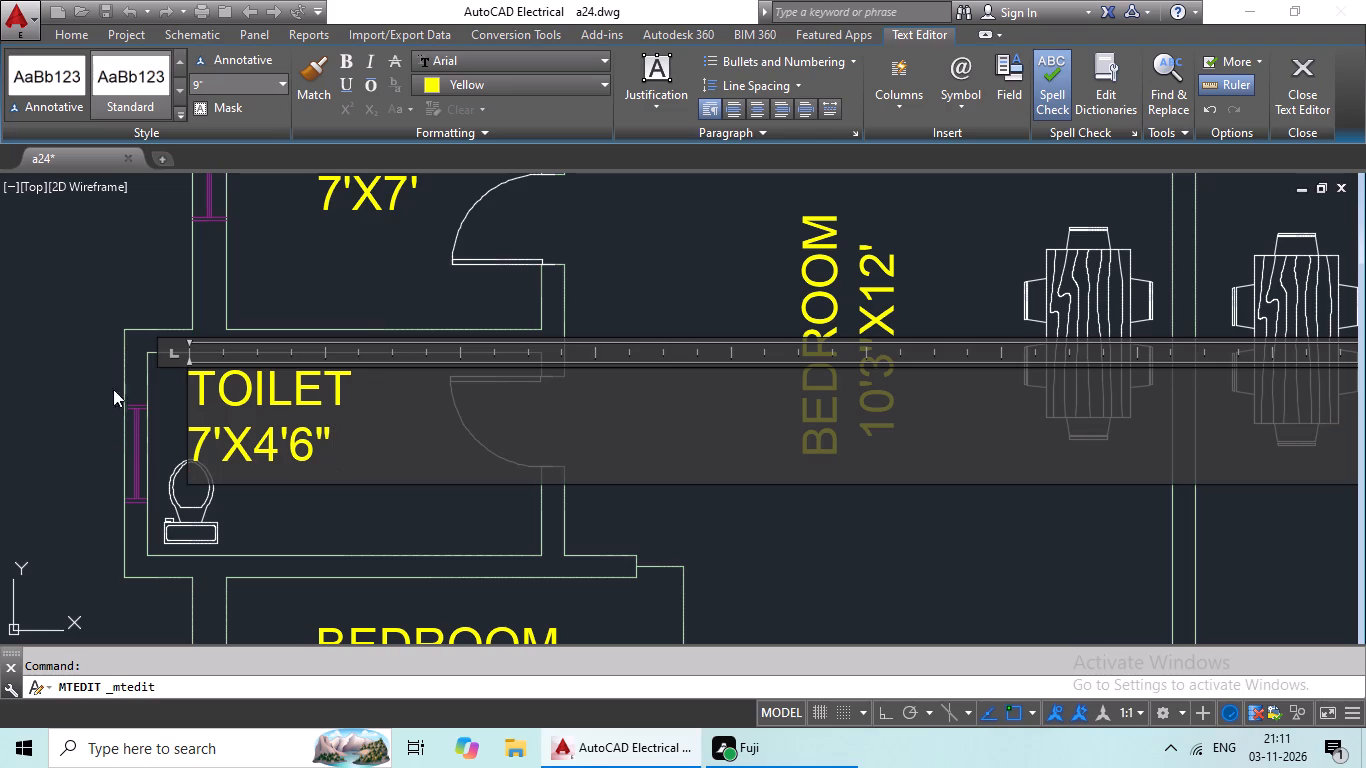
# Indent both lines of the TOILET label with spaces so the 7'X4'6" size sits centred beneath the name.
pyautogui.click(192, 388)
pyautogui.press('space')
pyautogui.press('space')
pyautogui.press('space')
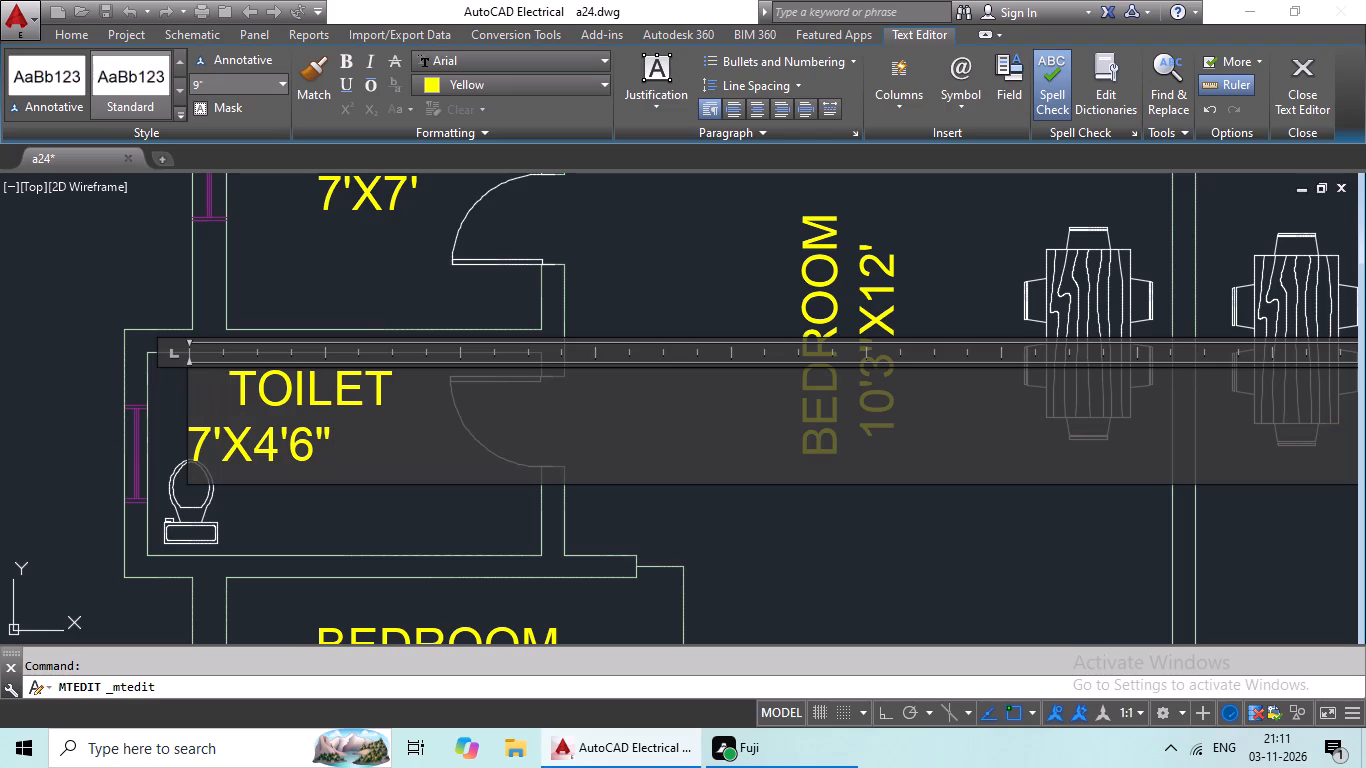
pyautogui.click(193, 428)
pyautogui.press('space')
pyautogui.press('space')
pyautogui.press('space')
pyautogui.press('space')
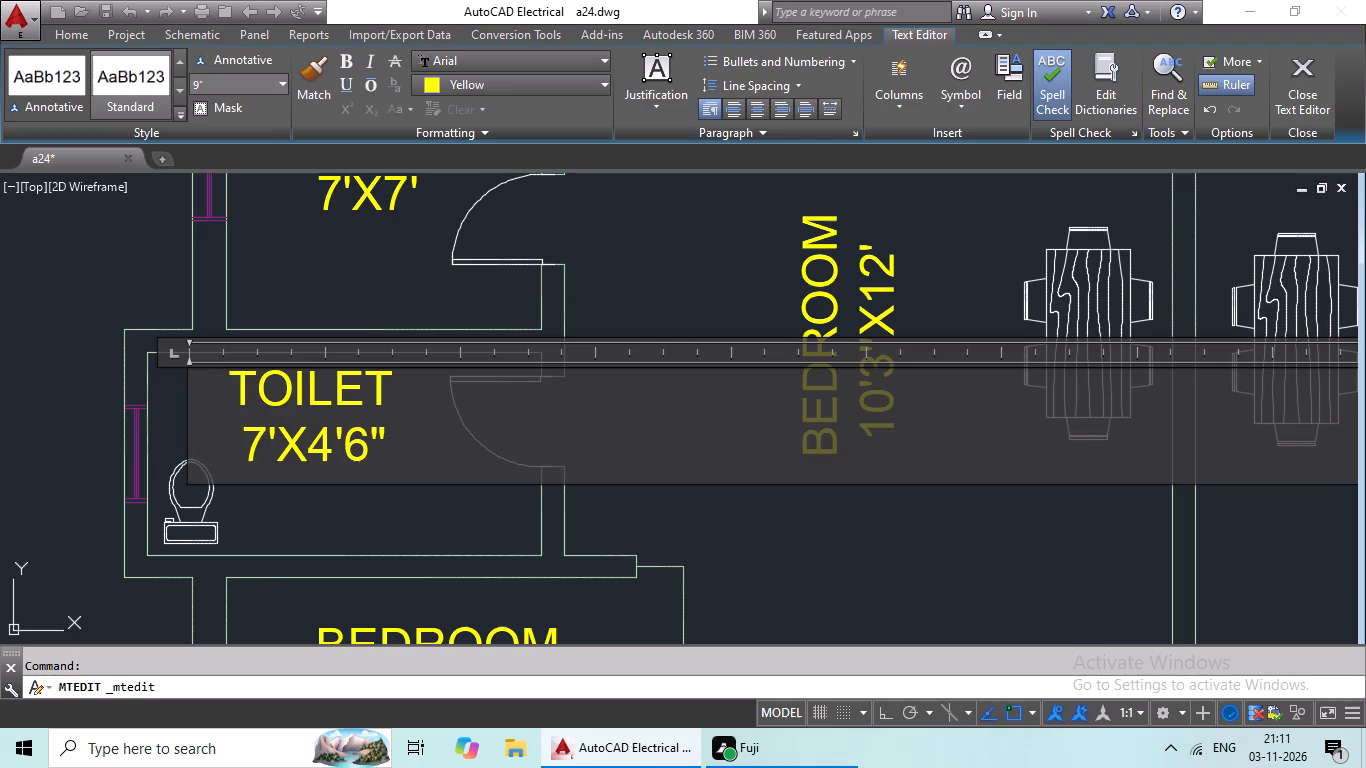
pyautogui.click(319, 498)
# Move the TOILET label to the middle of the west toilet room, clear of the toilet fixture.
pyautogui.scroll(-1, 333, 469)
pyautogui.scroll(1, 313, 419)
pyautogui.click(321, 427)
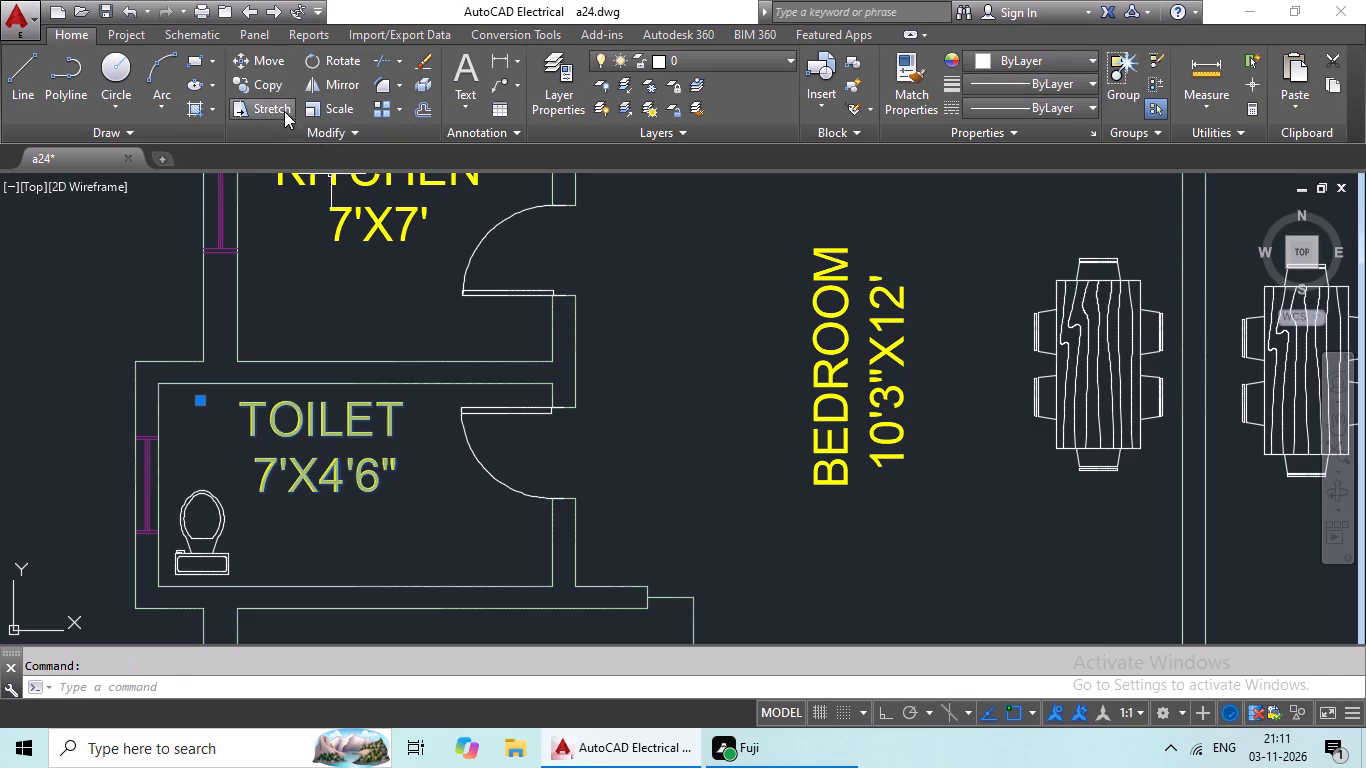
pyautogui.click(267, 58)
pyautogui.moveTo(324, 451); pyautogui.dragTo(331, 479)
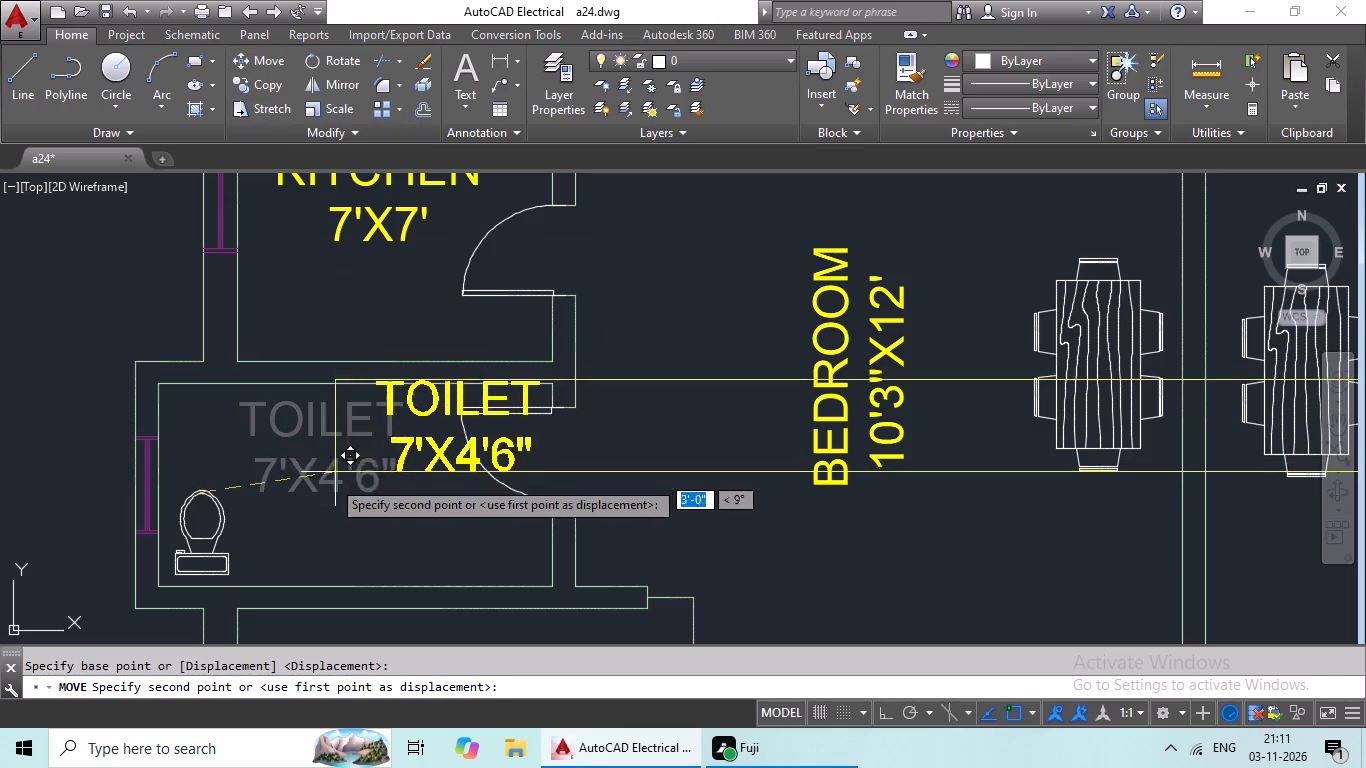
pyautogui.moveTo(331, 479); pyautogui.dragTo(229, 530)
pyautogui.click(232, 528)
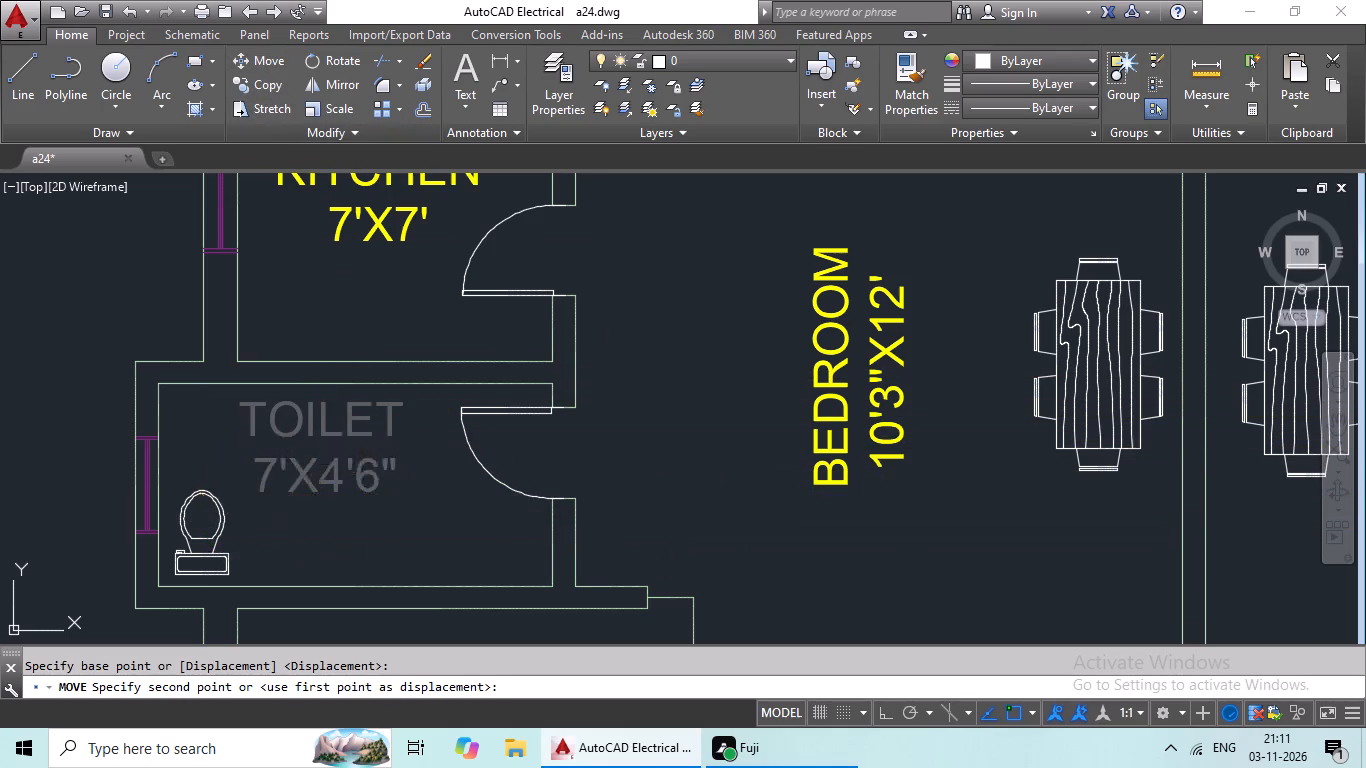
# Replace the vertical BEDROOM label beside the west apartment's dining table with DINING AREA over 16'8"X13'11", indenting the size line by one space.
pyautogui.scroll(-1, 460, 425)
pyautogui.scroll(-1, 618, 449)
pyautogui.moveTo(702, 468); pyautogui.dragTo(596, 471, button='middle')
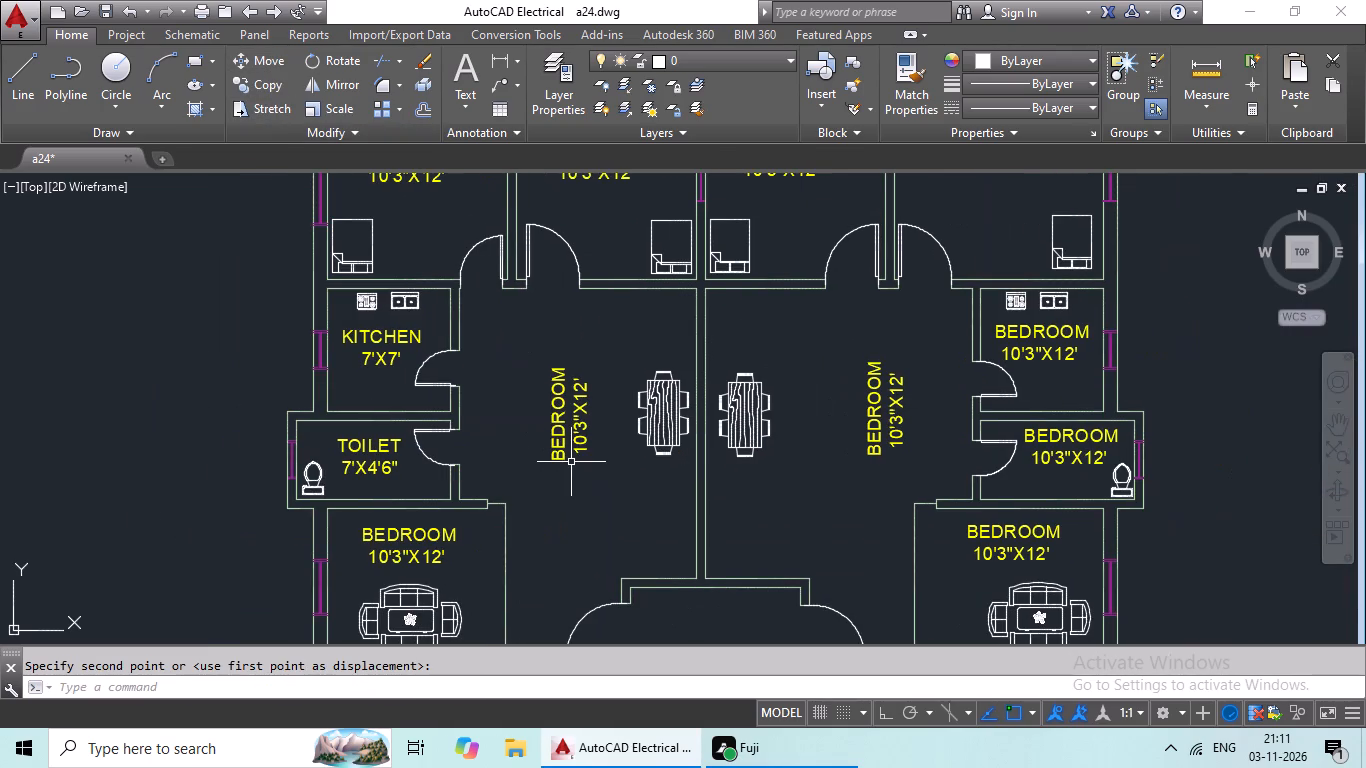
pyautogui.doubleClick(565, 452)
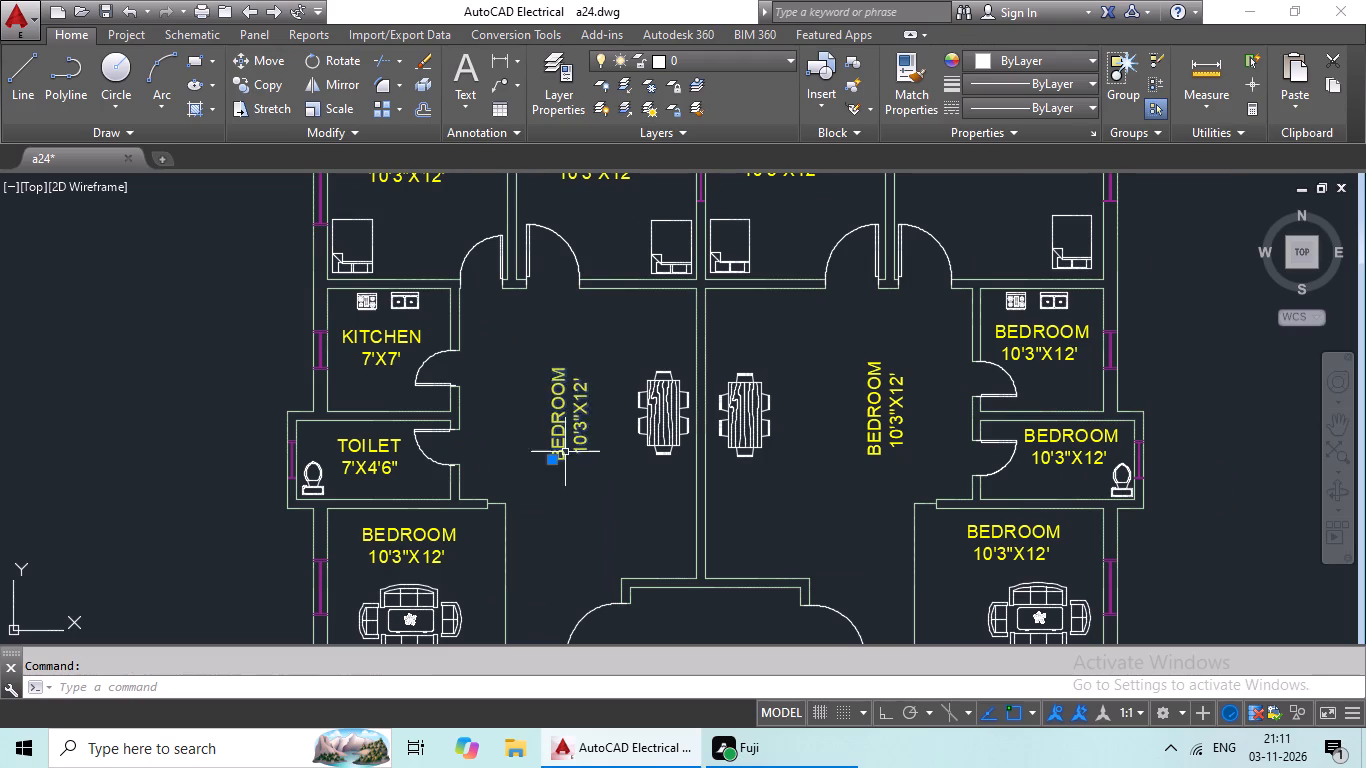
pyautogui.scroll(3, 669, 481)
pyautogui.click(656, 502)
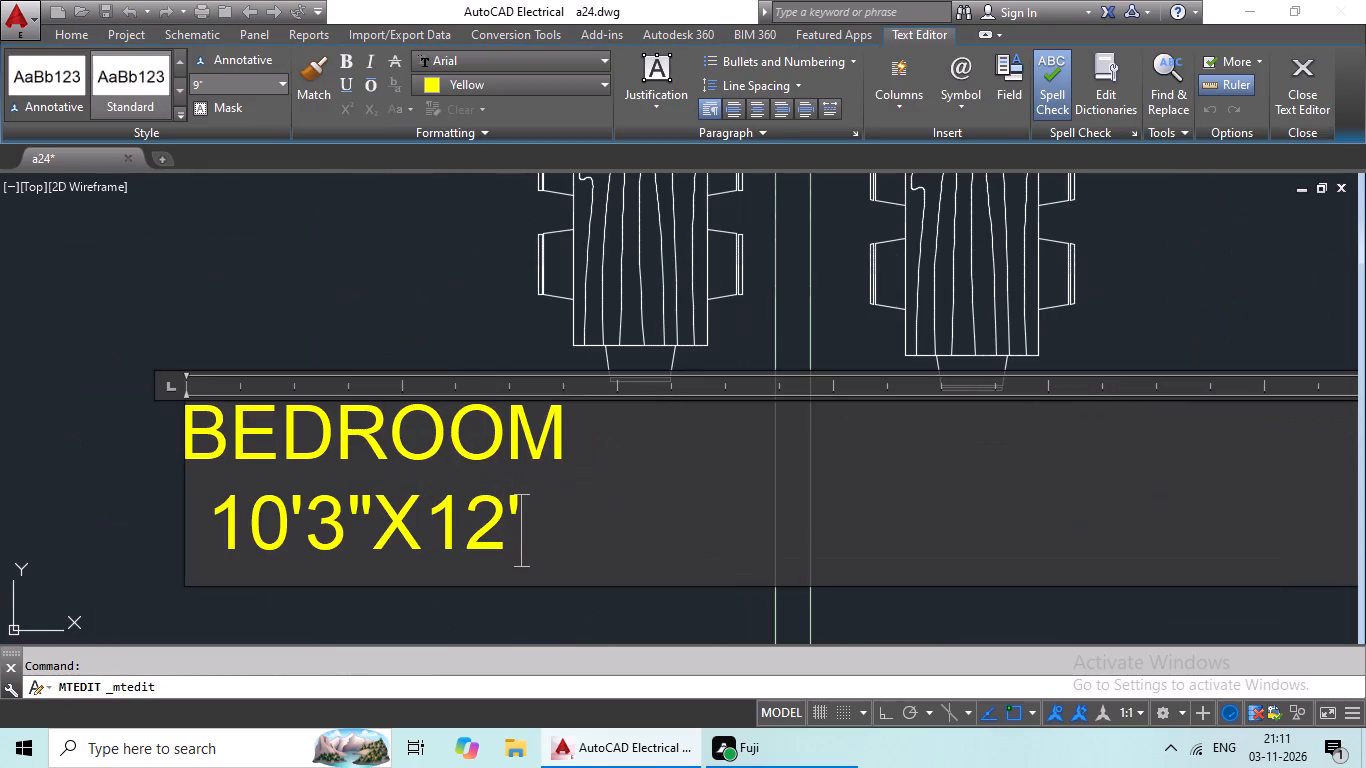
pyautogui.press('BackSpace')
pyautogui.press('BackSpace')
pyautogui.press('BackSpace')
pyautogui.press('BackSpace')
pyautogui.press('BackSpace')
pyautogui.press('BackSpace')
pyautogui.press('BackSpace')
pyautogui.press('BackSpace')
pyautogui.press('BackSpace')
pyautogui.press('BackSpace')
pyautogui.press('BackSpace')
pyautogui.press('BackSpace')
pyautogui.press('BackSpace')
pyautogui.press('BackSpace')
pyautogui.press('BackSpace')
pyautogui.press('BackSpace')
pyautogui.press('BackSpace')
pyautogui.press('BackSpace')
pyautogui.press('BackSpace')
pyautogui.press('BackSpace')
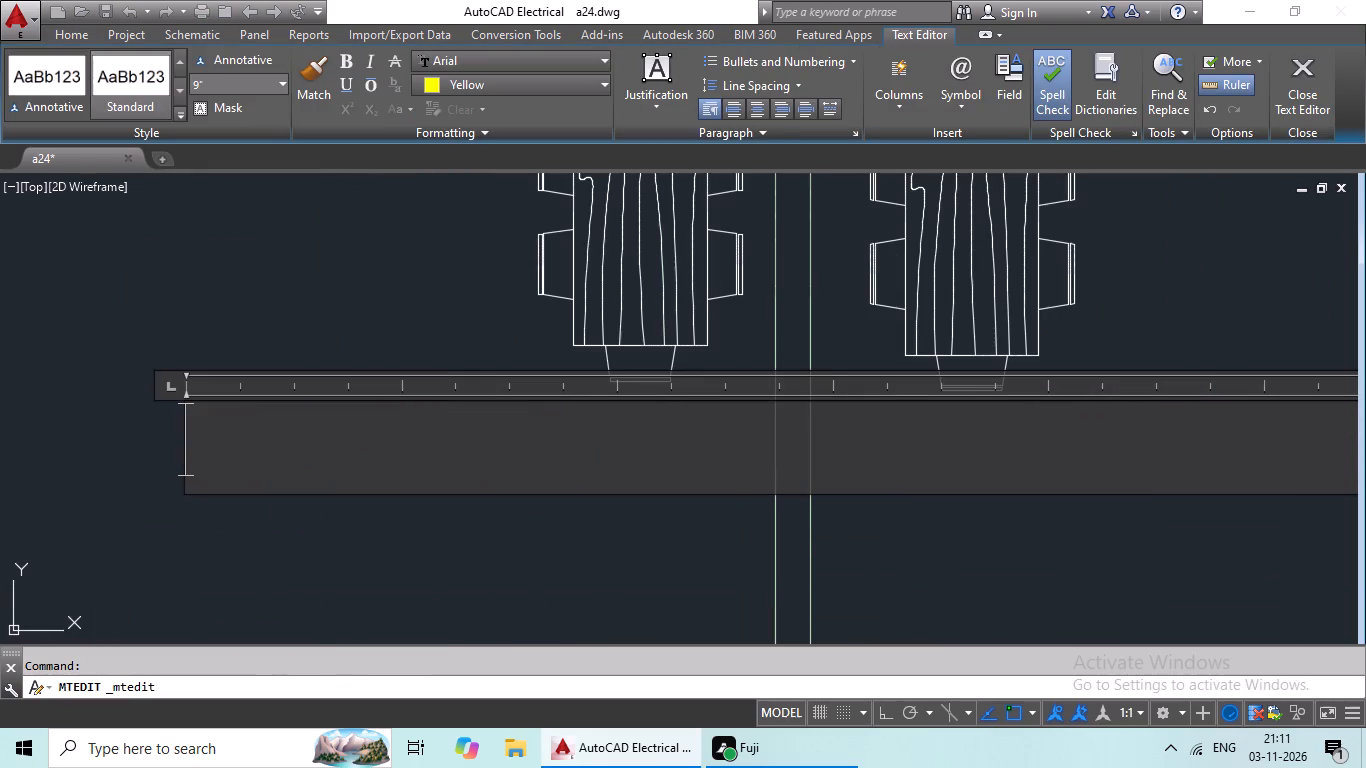
pyautogui.write('DOI')
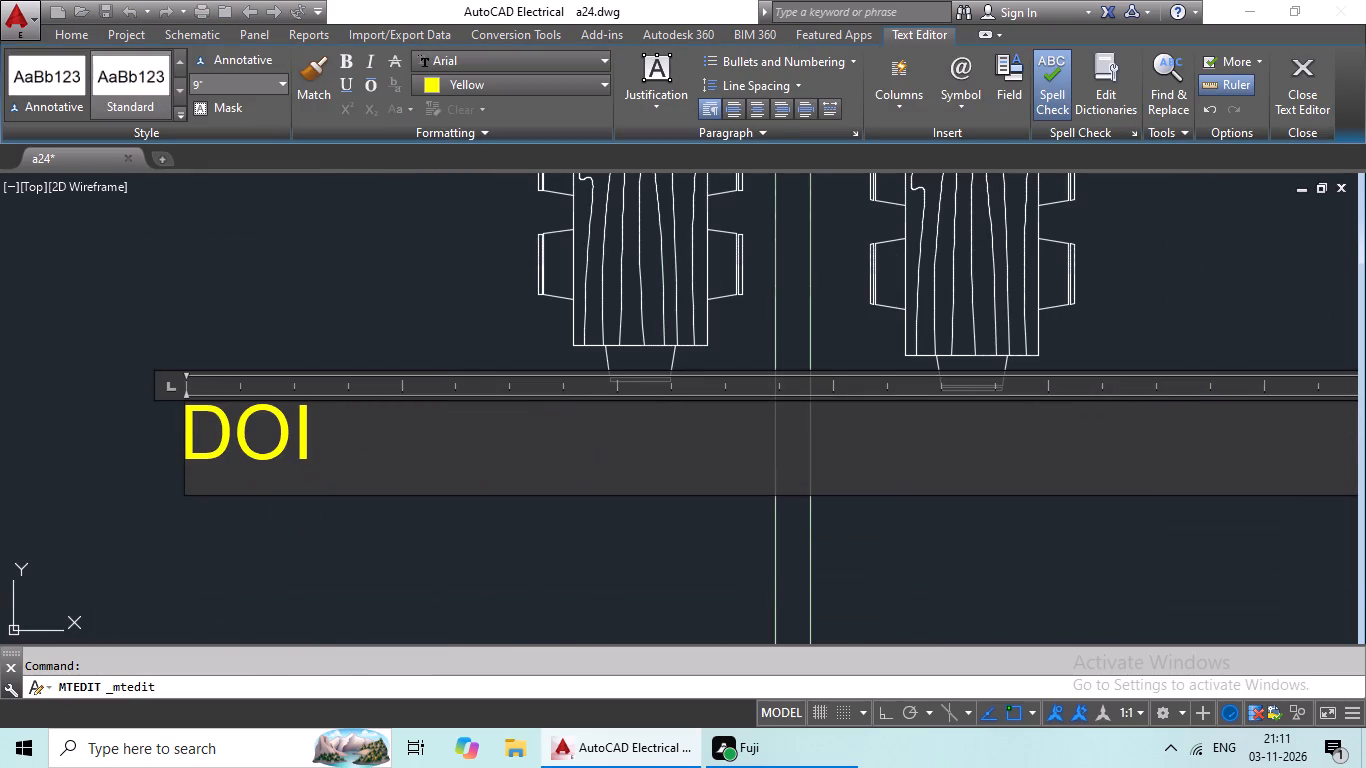
pyautogui.hotkey('shift', 'BackSpace')
pyautogui.hotkey('shift', 'BackSpace')
pyautogui.write('INING')
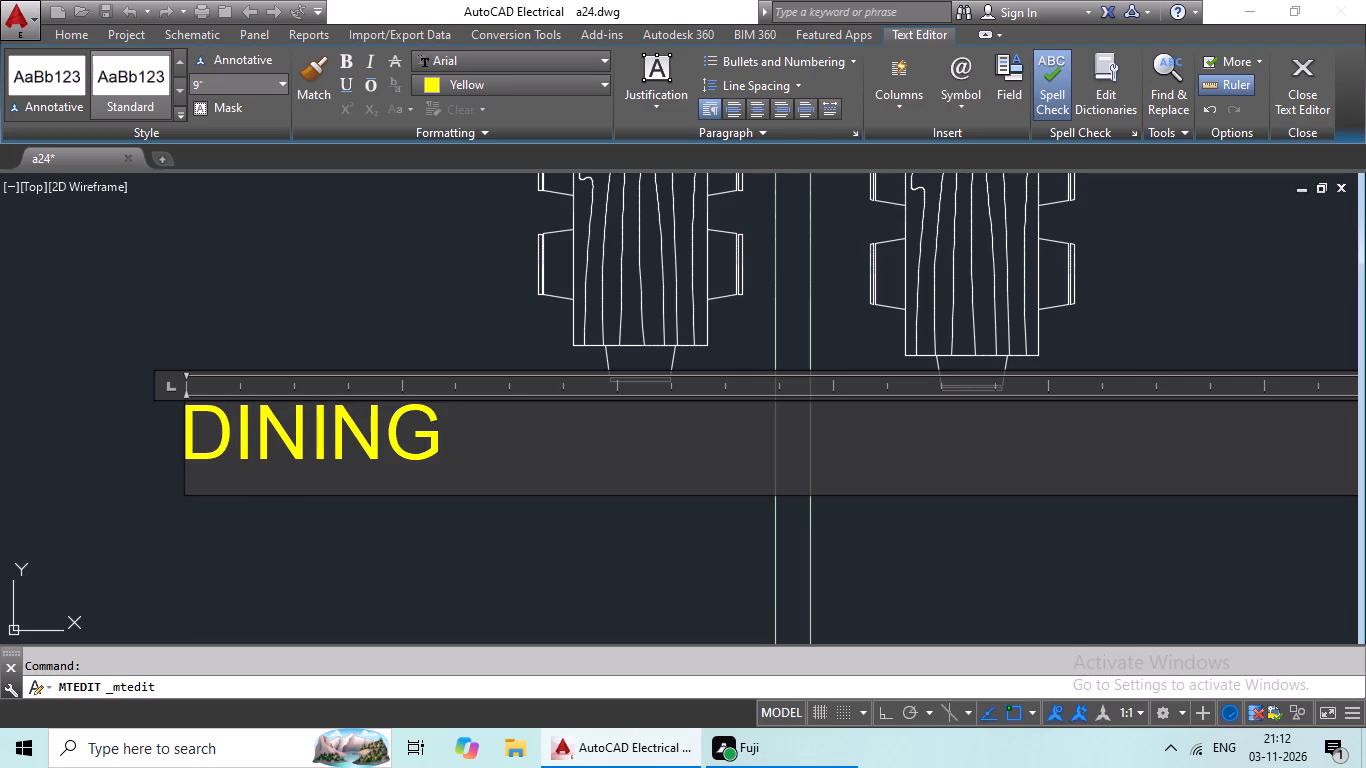
pyautogui.press('space')
pyautogui.write('AREA')
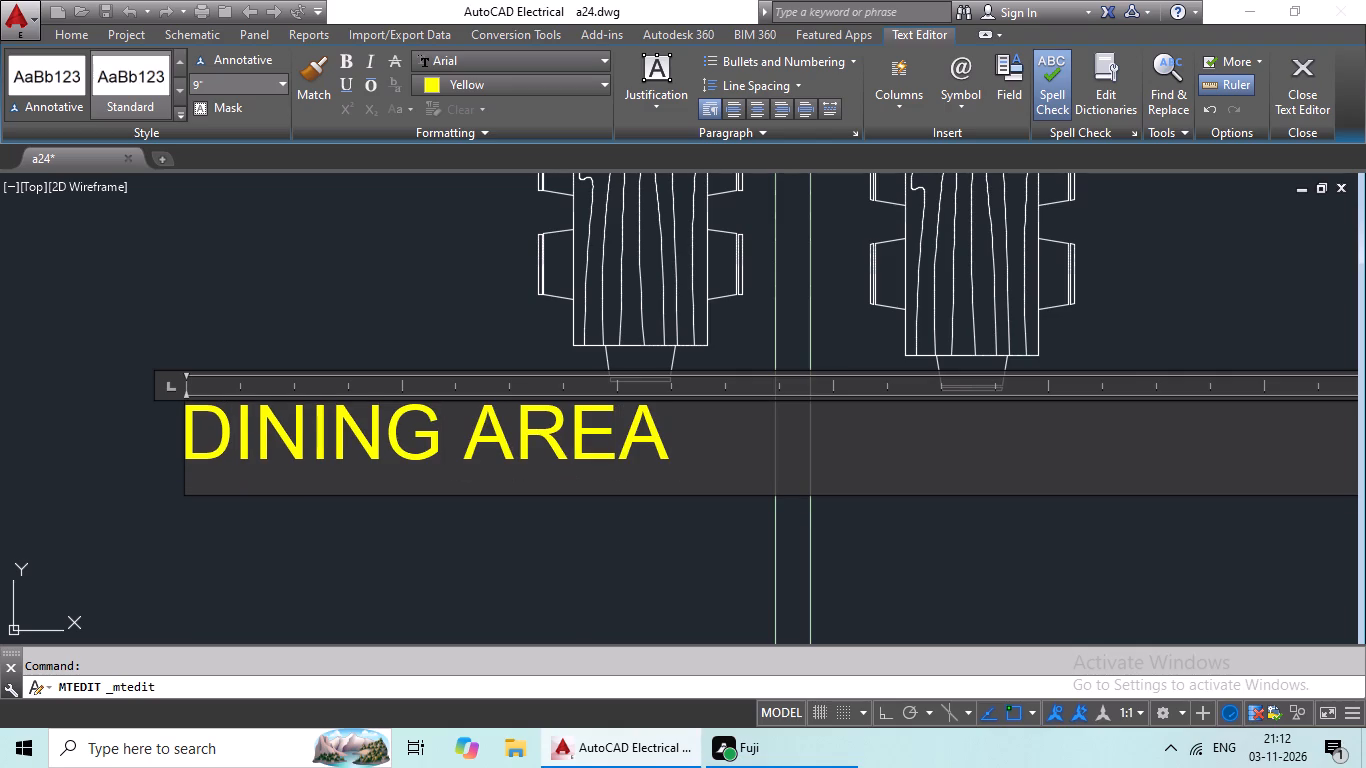
pyautogui.press('Return')
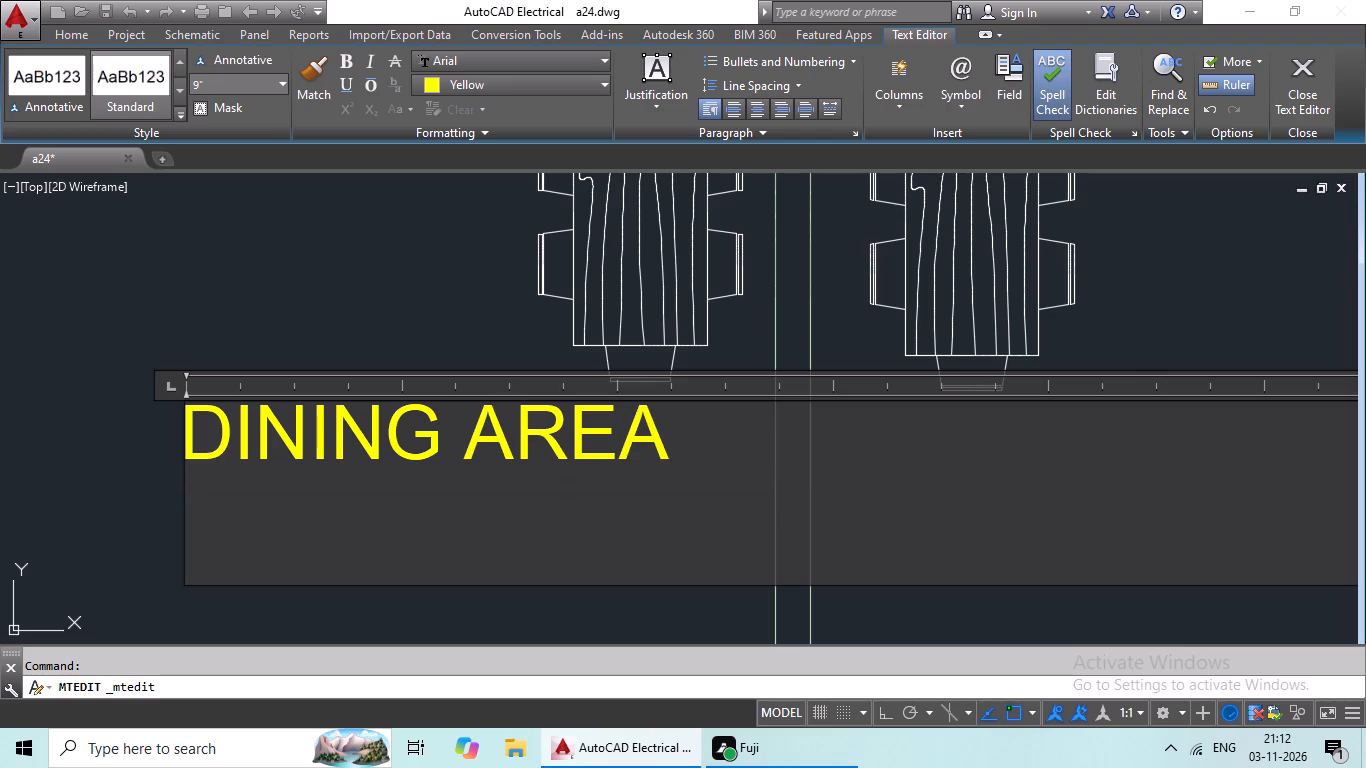
pyautogui.write('16\'8"')
pyautogui.hotkey('shift', 'x')
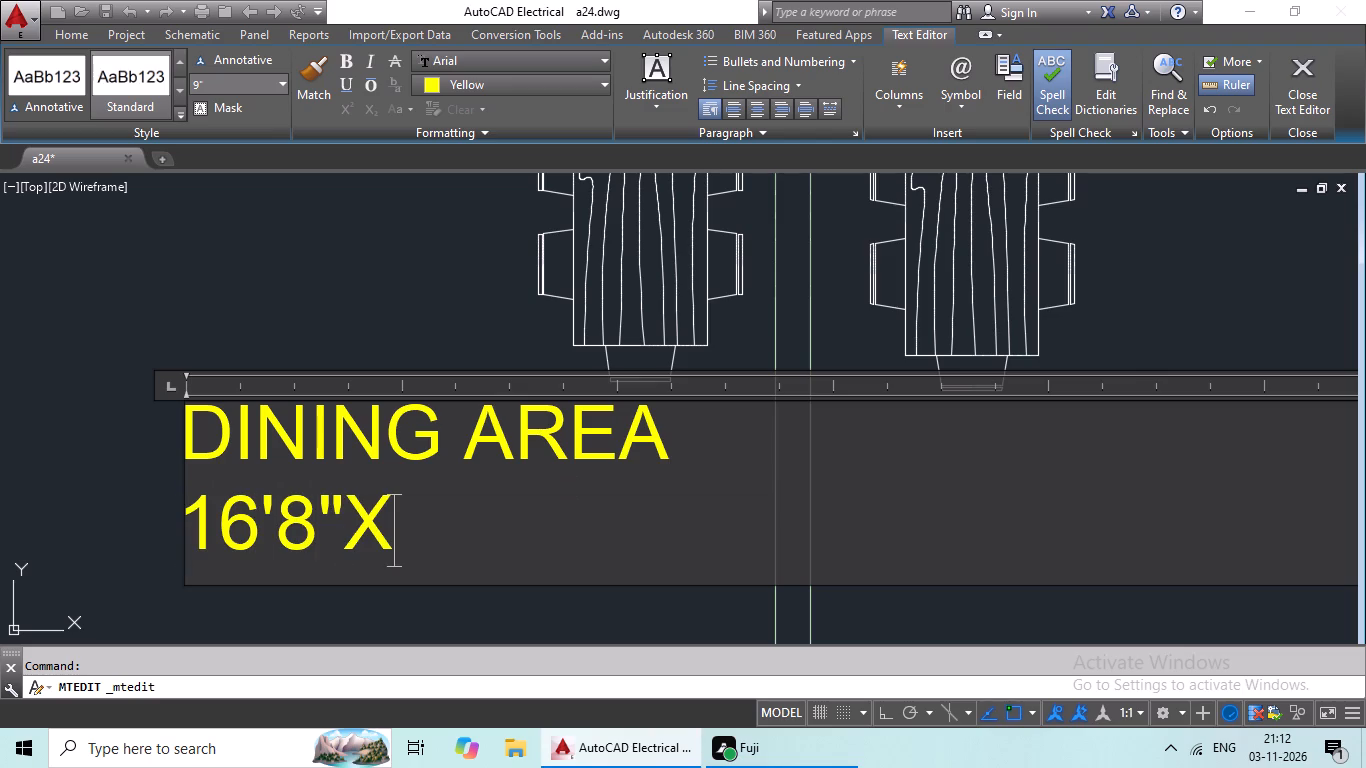
pyautogui.write("13'11")
pyautogui.hotkey('shift', '"')
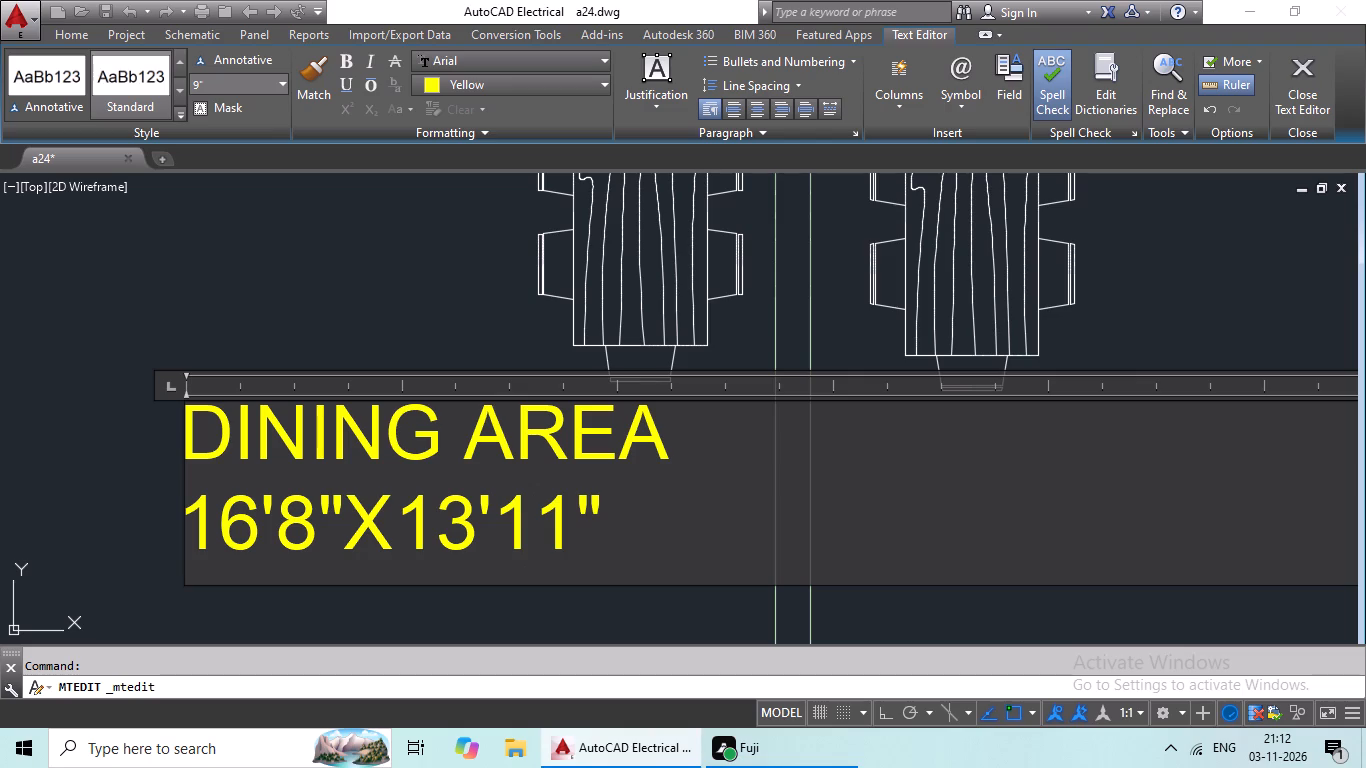
pyautogui.click(196, 543)
pyautogui.press('space')
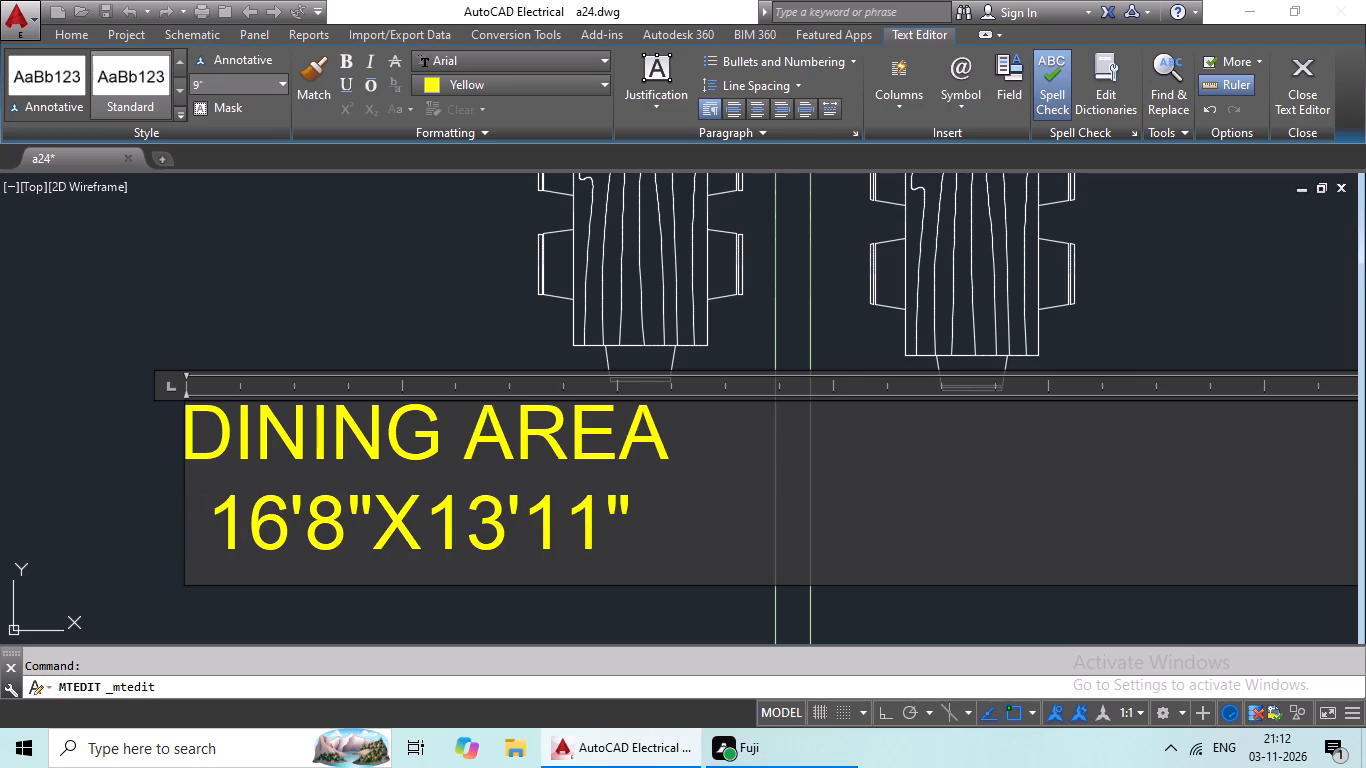
pyautogui.click(304, 348)
pyautogui.scroll(-2, 338, 421)
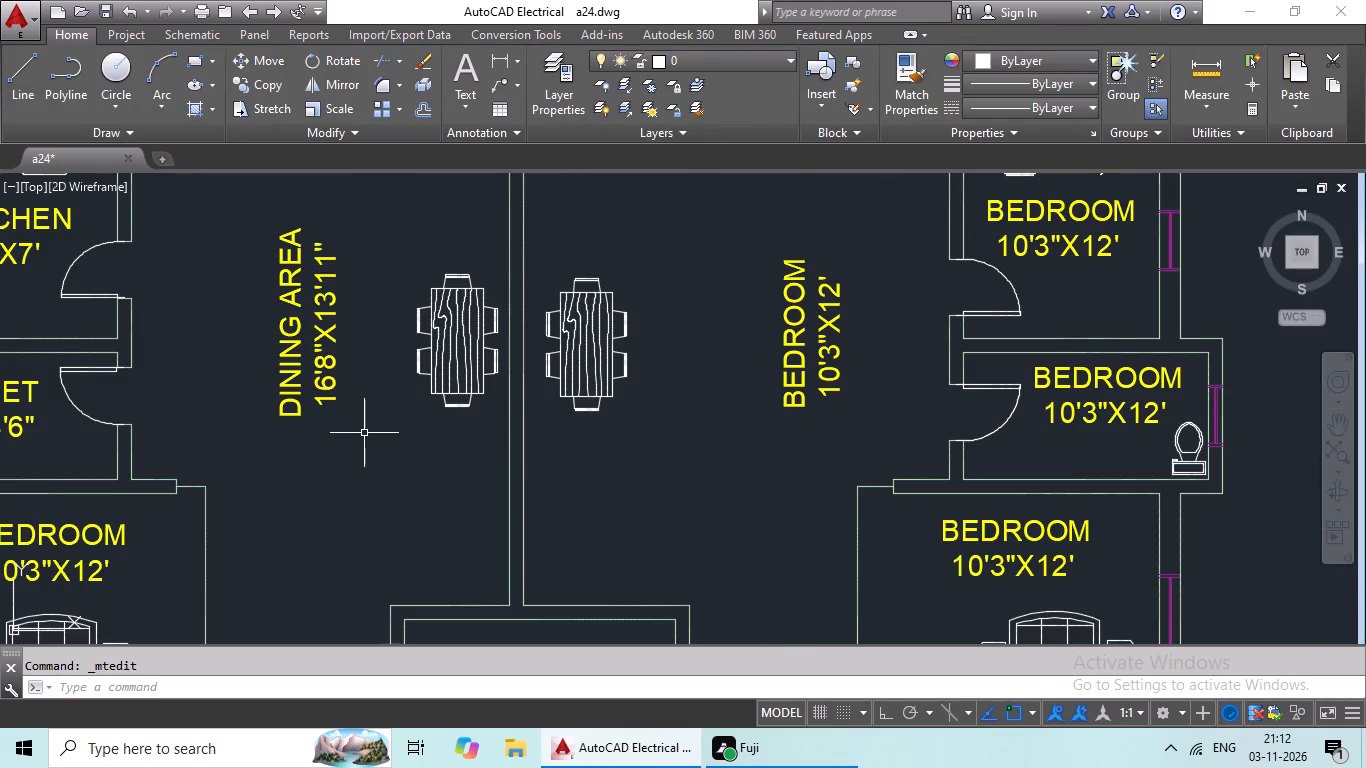
pyautogui.scroll(-2, 385, 435)
pyautogui.moveTo(395, 436); pyautogui.dragTo(204, 445, button='middle')
pyautogui.scroll(1, 204, 445)
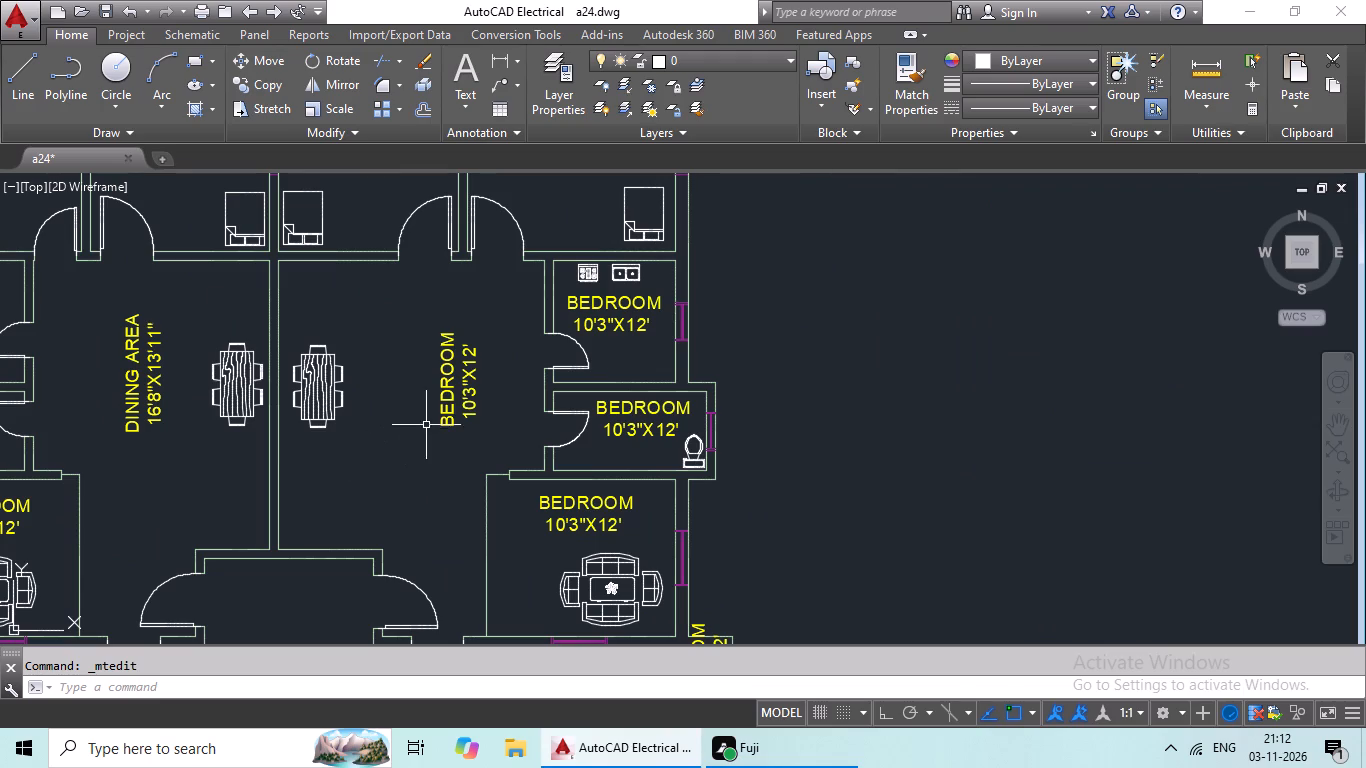
# Replace the vertical BEDROOM label beside the east apartment's dining table with DINING AREA over 16'8"X13'11".
pyautogui.doubleClick(455, 417)
pyautogui.scroll(3, 496, 447)
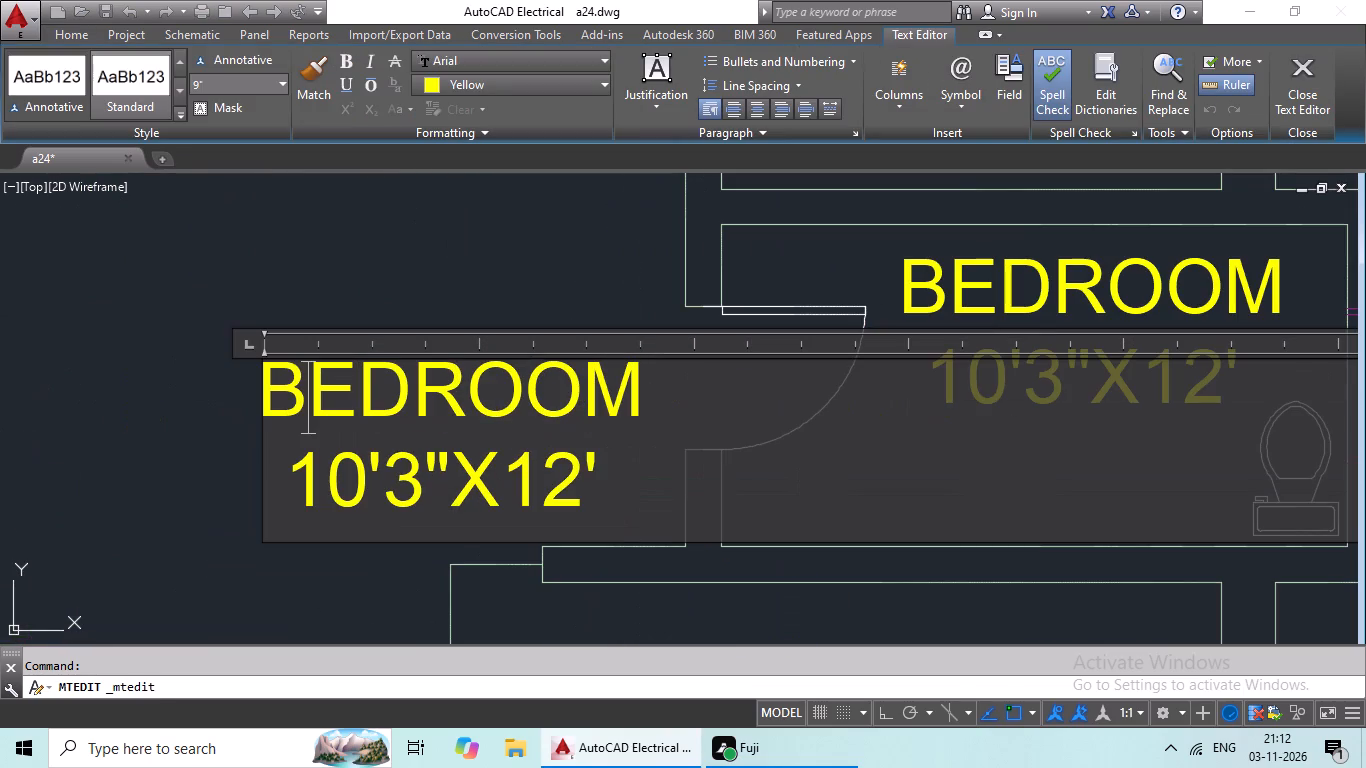
pyautogui.click(642, 475)
pyautogui.press('BackSpace')
pyautogui.press('BackSpace')
pyautogui.press('BackSpace')
pyautogui.press('BackSpace')
pyautogui.press('BackSpace')
pyautogui.press('BackSpace')
pyautogui.press('BackSpace')
pyautogui.press('BackSpace')
pyautogui.press('BackSpace')
pyautogui.press('BackSpace')
pyautogui.press('BackSpace')
pyautogui.press('BackSpace')
pyautogui.press('BackSpace')
pyautogui.press('BackSpace')
pyautogui.press('BackSpace')
pyautogui.press('BackSpace')
pyautogui.press('BackSpace')
pyautogui.press('BackSpace')
pyautogui.press('BackSpace')
pyautogui.press('BackSpace')
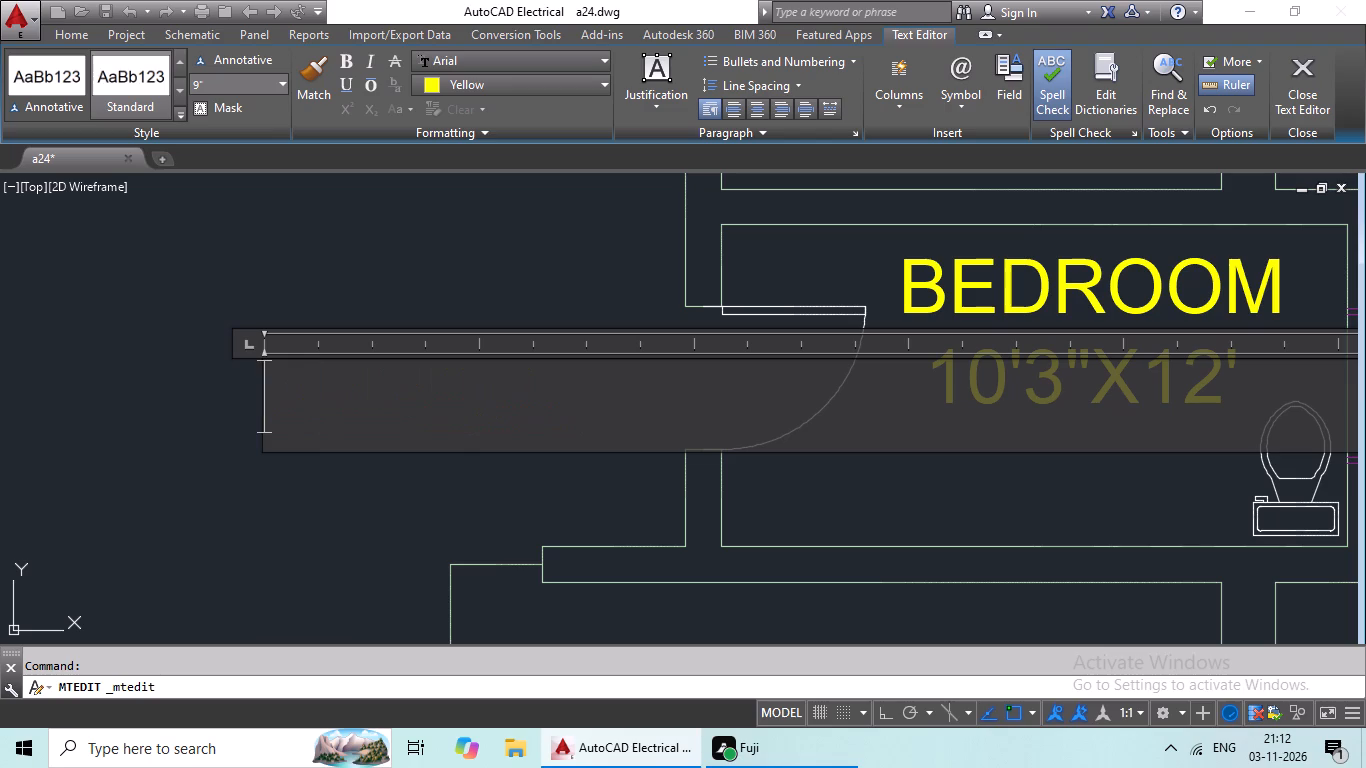
pyautogui.write('DINING')
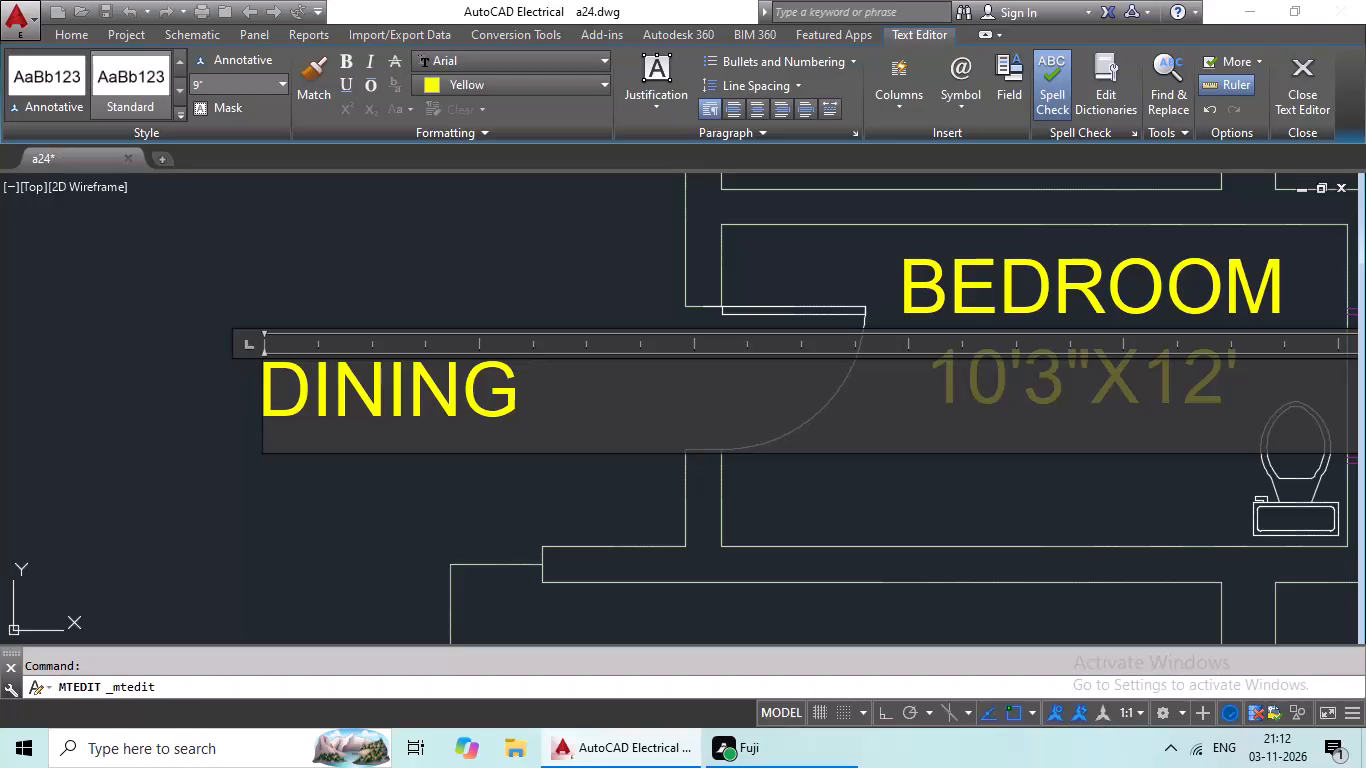
pyautogui.press('space')
pyautogui.write('AREA')
pyautogui.press('Return')
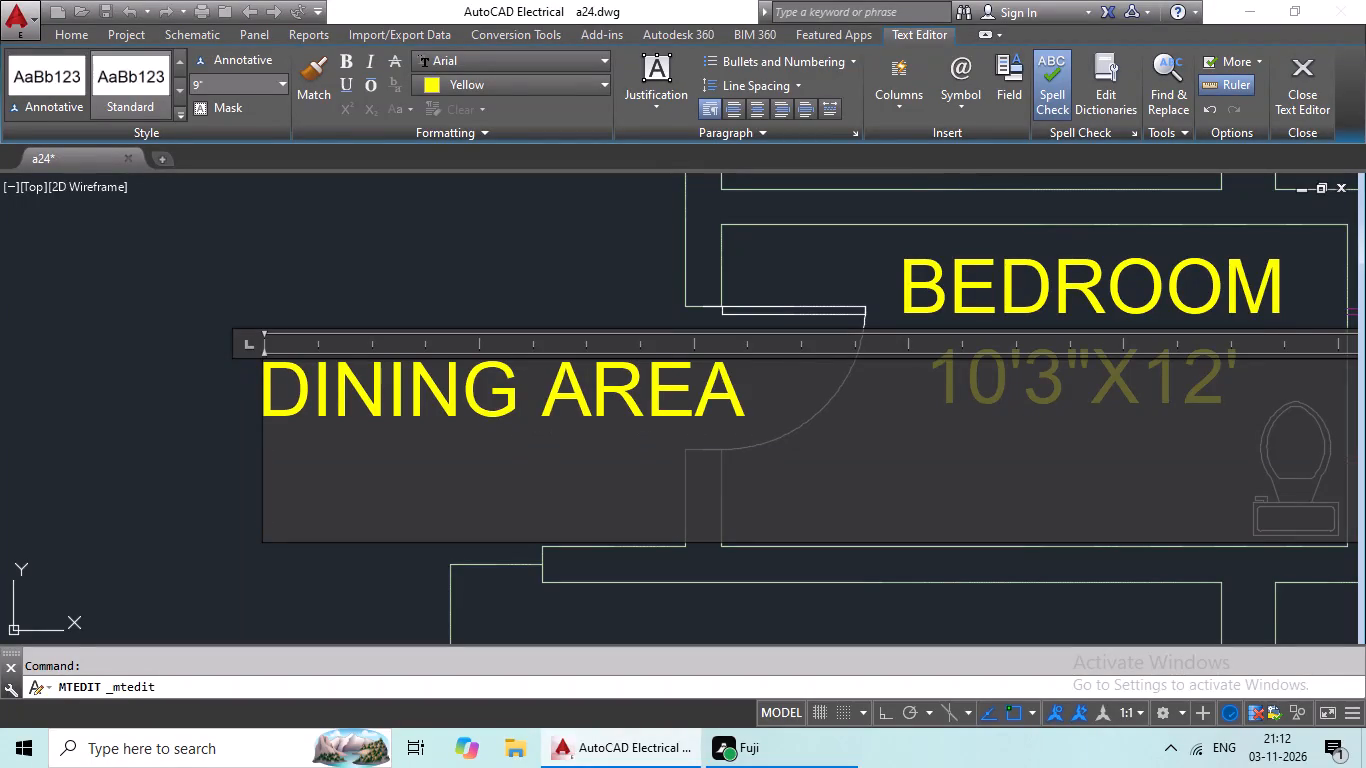
pyautogui.write("16'8")
pyautogui.hotkey('shift', '"')
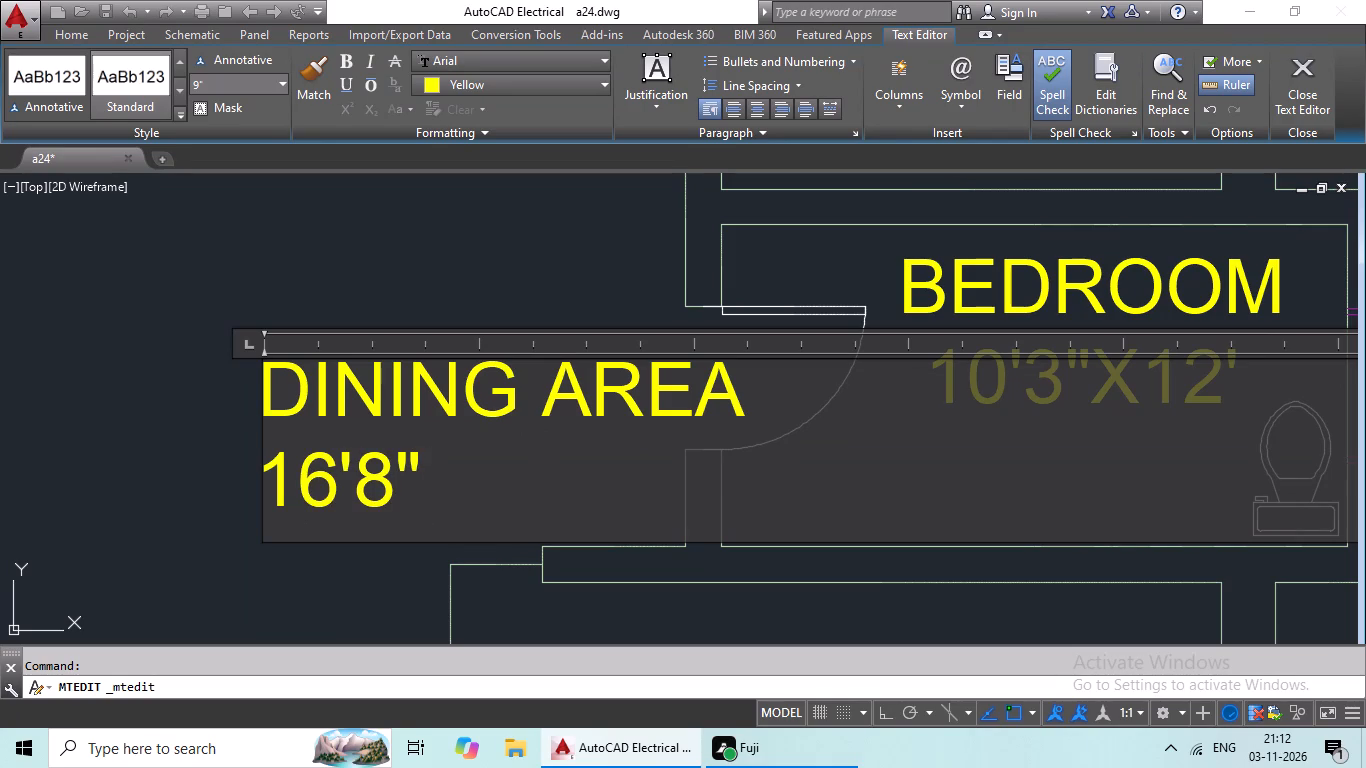
pyautogui.hotkey('shift', 'x')
pyautogui.write('13\'11"')
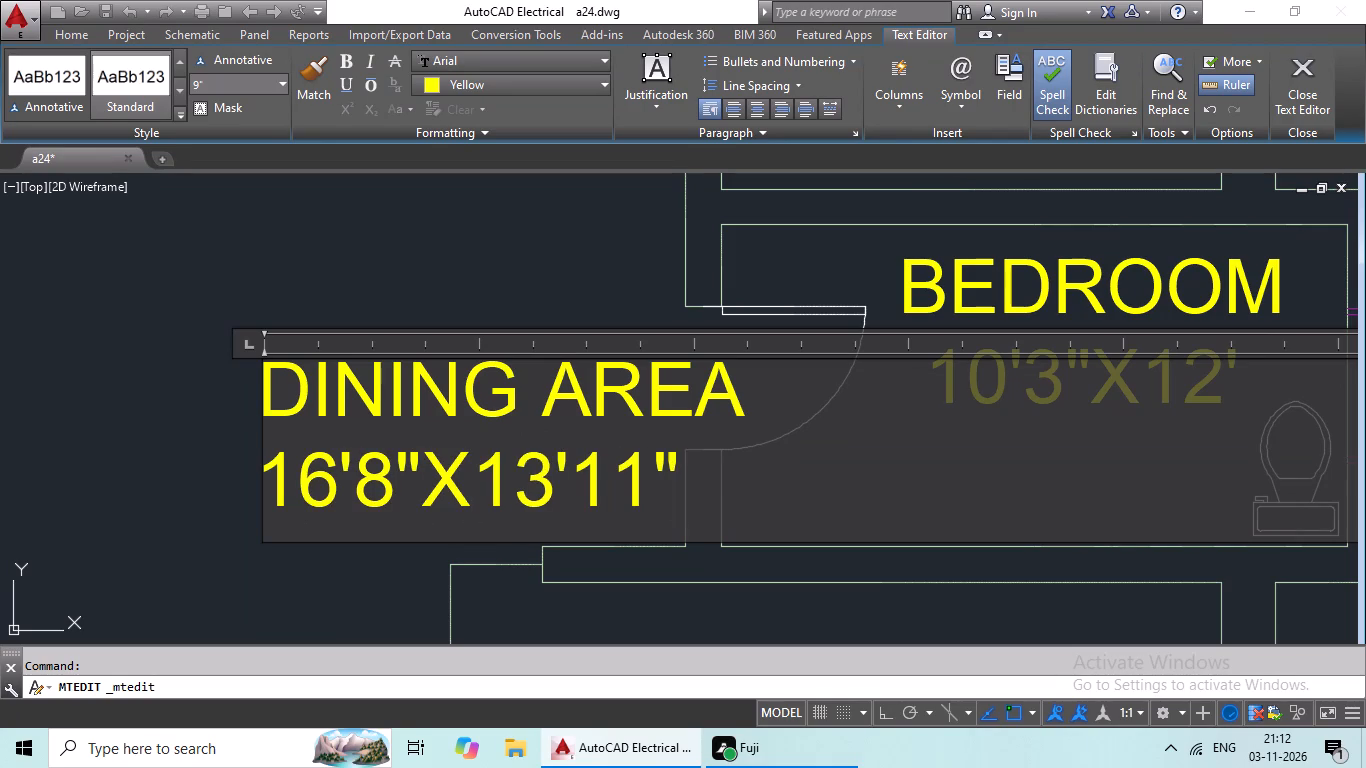
# Indent the east DINING AREA label's size line by two spaces and its name line by one space.
pyautogui.click(276, 475)
pyautogui.press('space')
pyautogui.press('space')
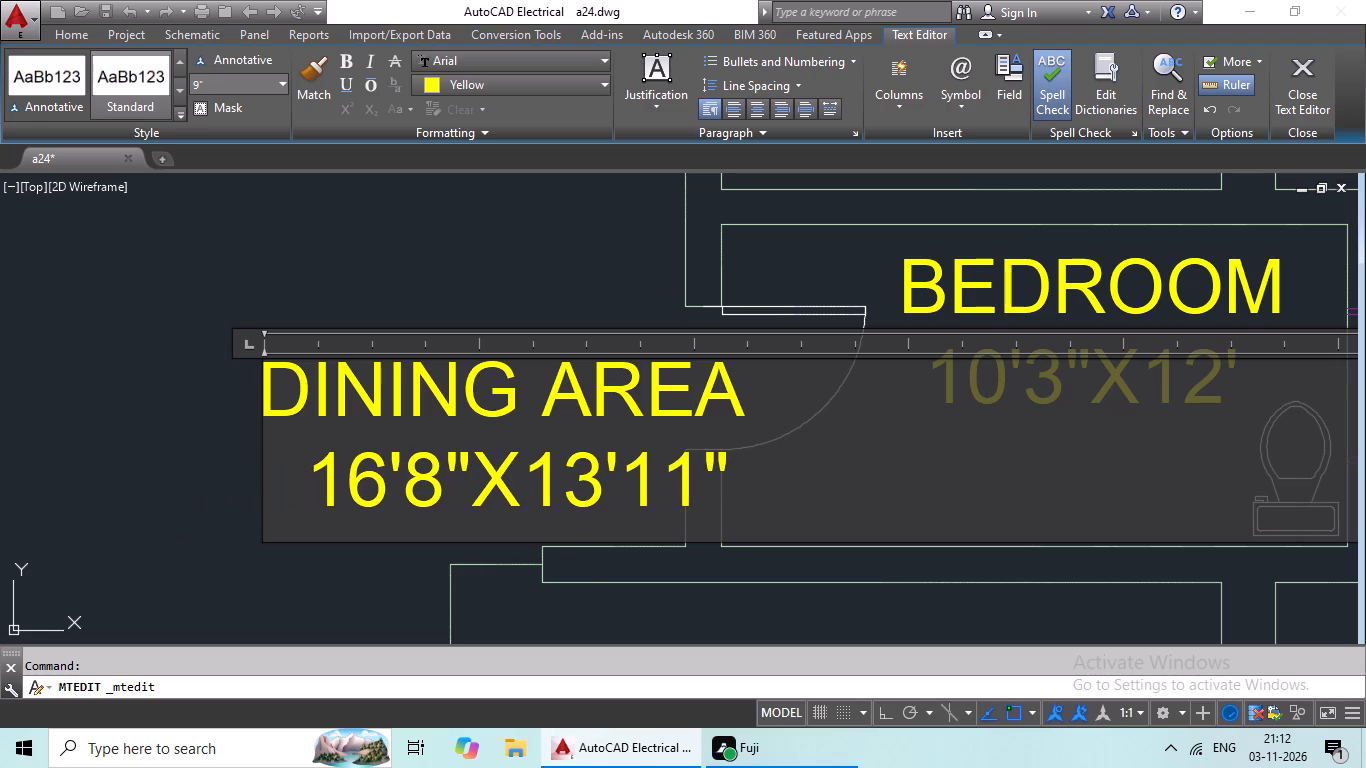
pyautogui.click(262, 396)
pyautogui.press('space')
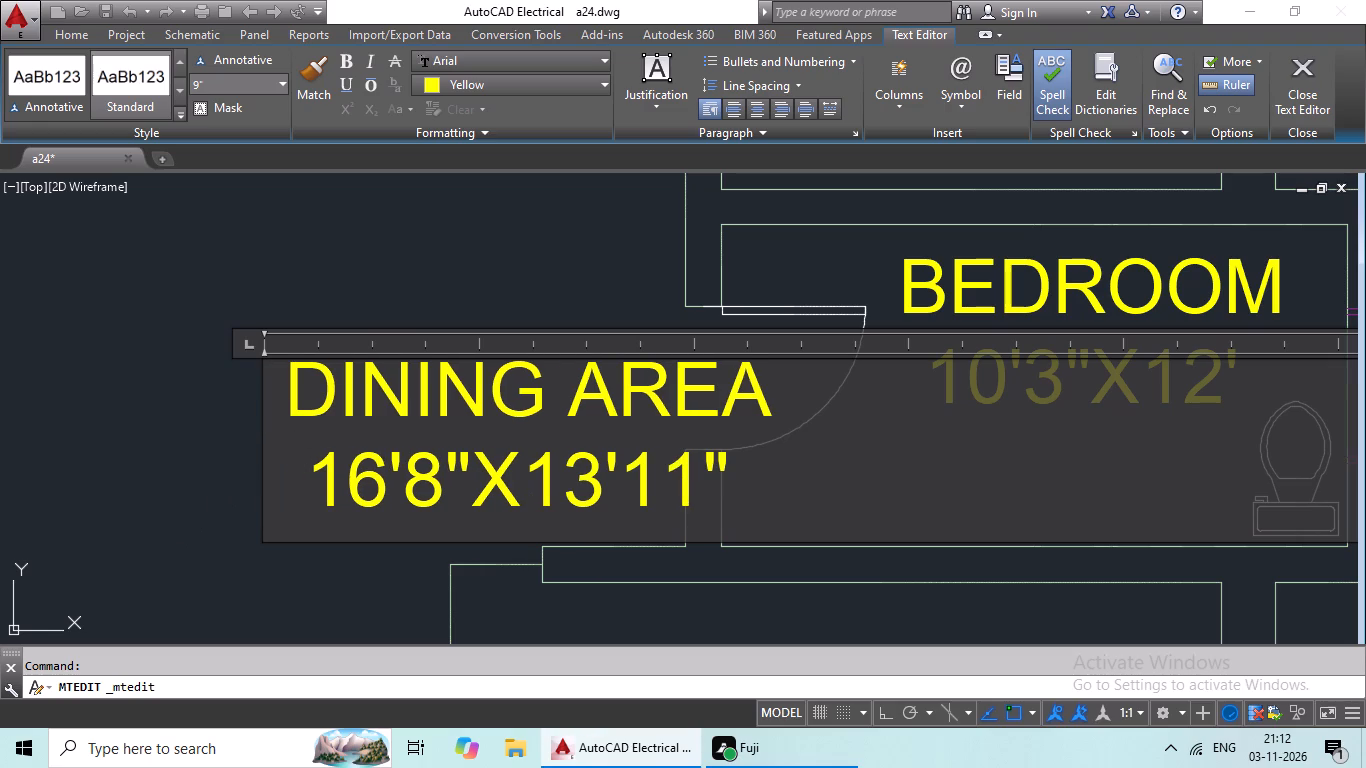
pyautogui.click(402, 290)
# Replace the BEDROOM label in the east apartment's kitchen, below the stove and sink, with KITCHEN over 7'X7'.
pyautogui.scroll(-4, 414, 326)
pyautogui.moveTo(419, 365); pyautogui.dragTo(321, 426, button='middle')
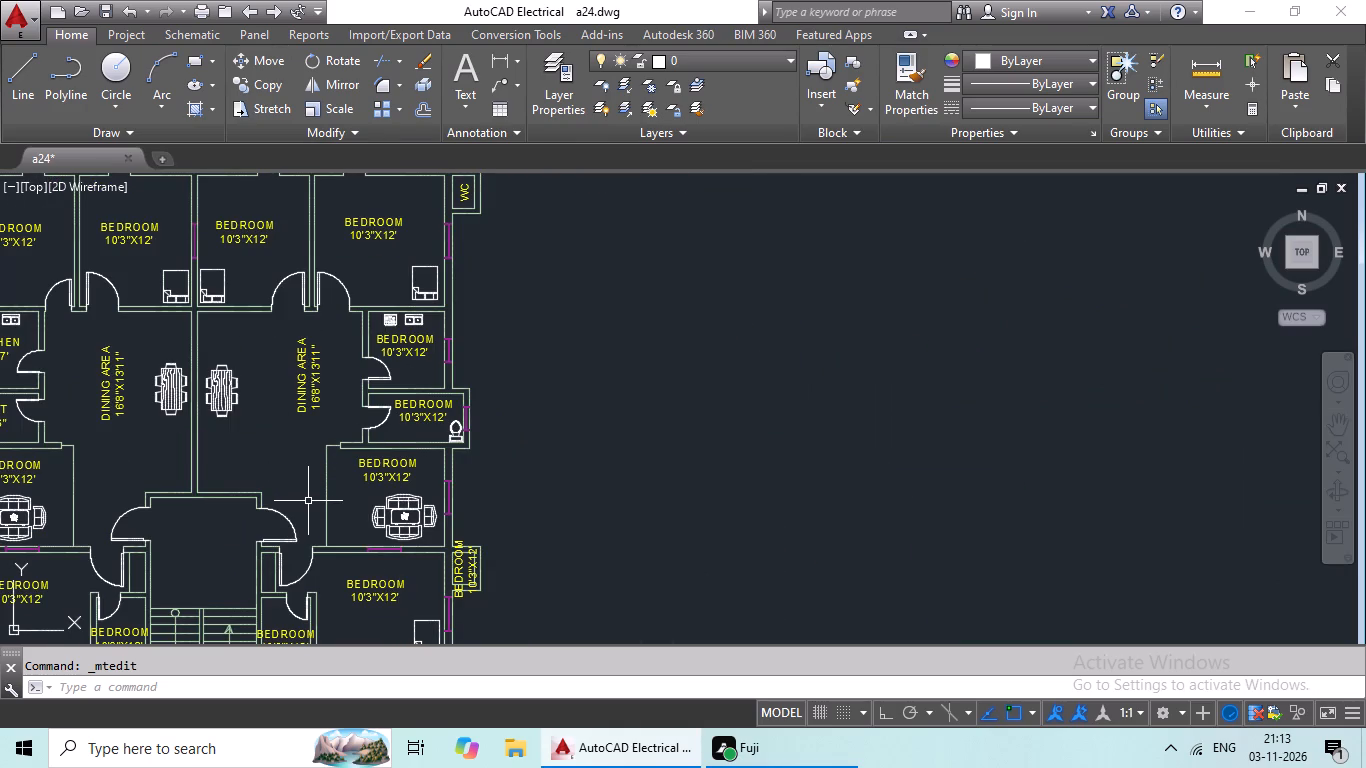
pyautogui.doubleClick(412, 352)
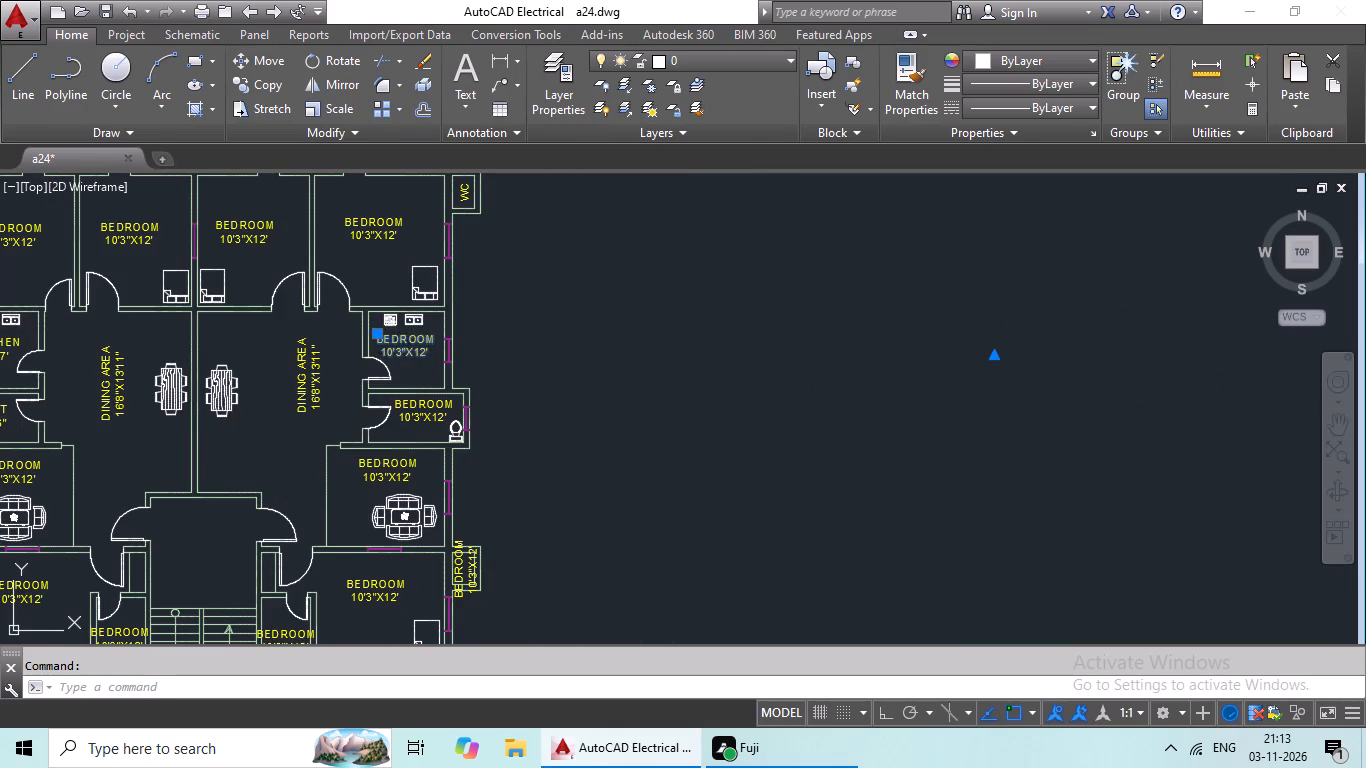
pyautogui.scroll(3, 412, 352)
pyautogui.click(499, 358)
pyautogui.press('BackSpace')
pyautogui.press('BackSpace')
pyautogui.press('BackSpace')
pyautogui.press('BackSpace')
pyautogui.press('BackSpace')
pyautogui.press('BackSpace')
pyautogui.press('BackSpace')
pyautogui.press('BackSpace')
pyautogui.press('BackSpace')
pyautogui.press('BackSpace')
pyautogui.press('BackSpace')
pyautogui.press('BackSpace')
pyautogui.press('BackSpace')
pyautogui.press('BackSpace')
pyautogui.press('BackSpace')
pyautogui.press('BackSpace')
pyautogui.press('BackSpace')
pyautogui.press('BackSpace')
pyautogui.press('BackSpace')
pyautogui.press('BackSpace')
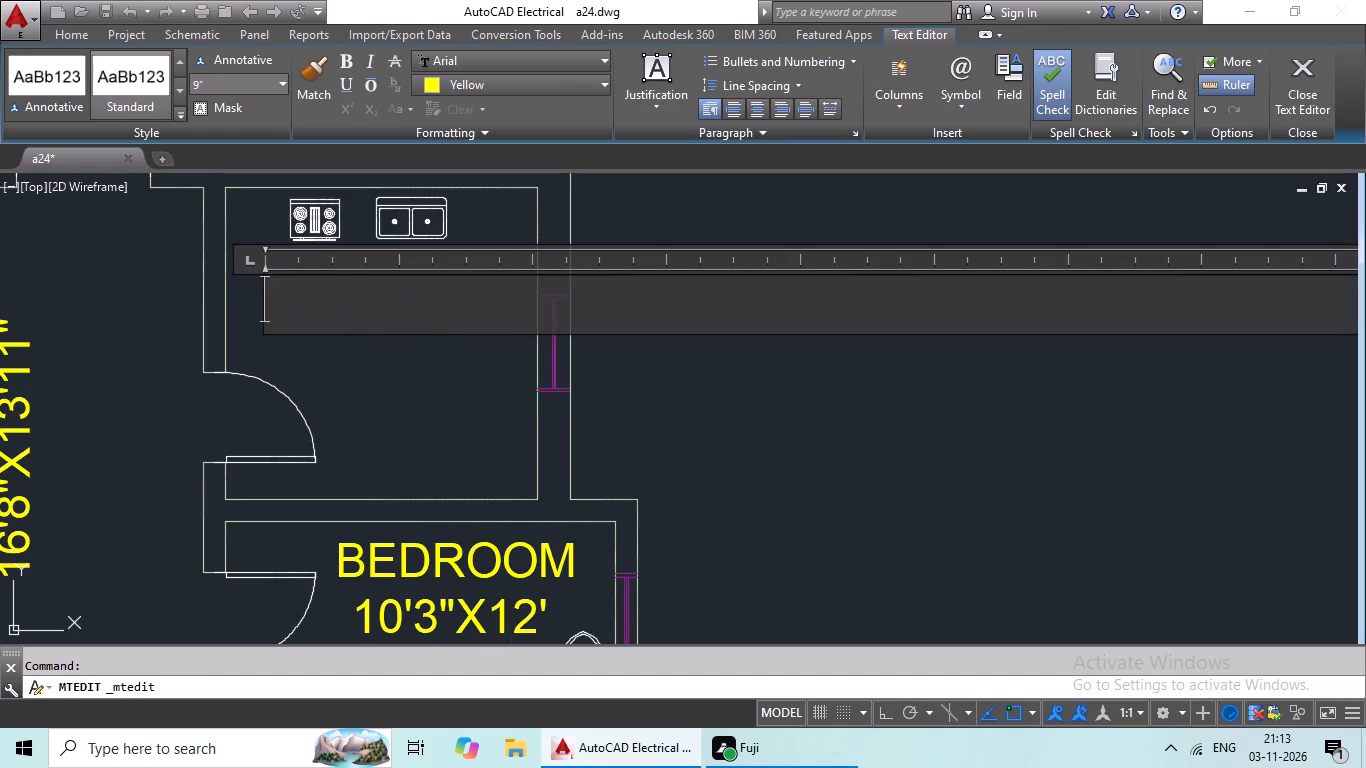
pyautogui.write('KITCHEN')
pyautogui.press('Return')
pyautogui.press('\\')
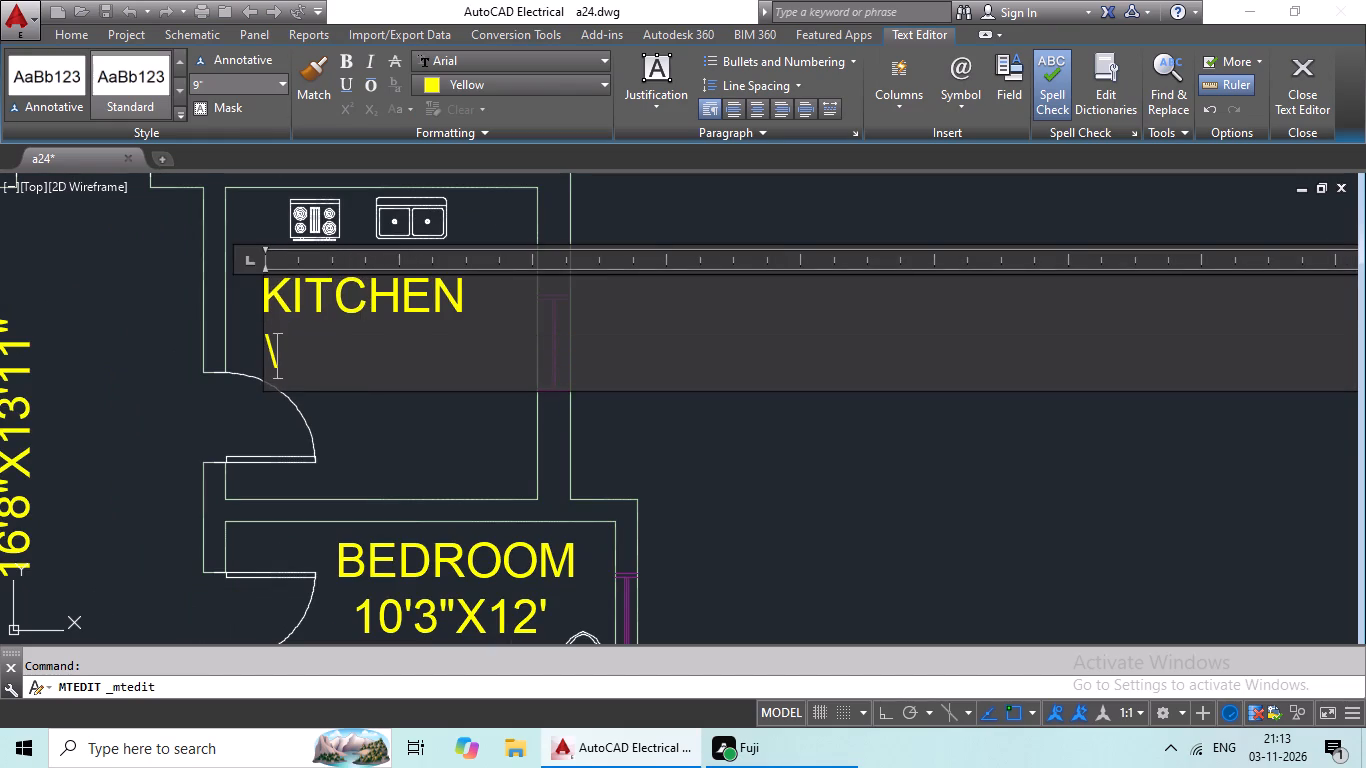
pyautogui.press('BackSpace')
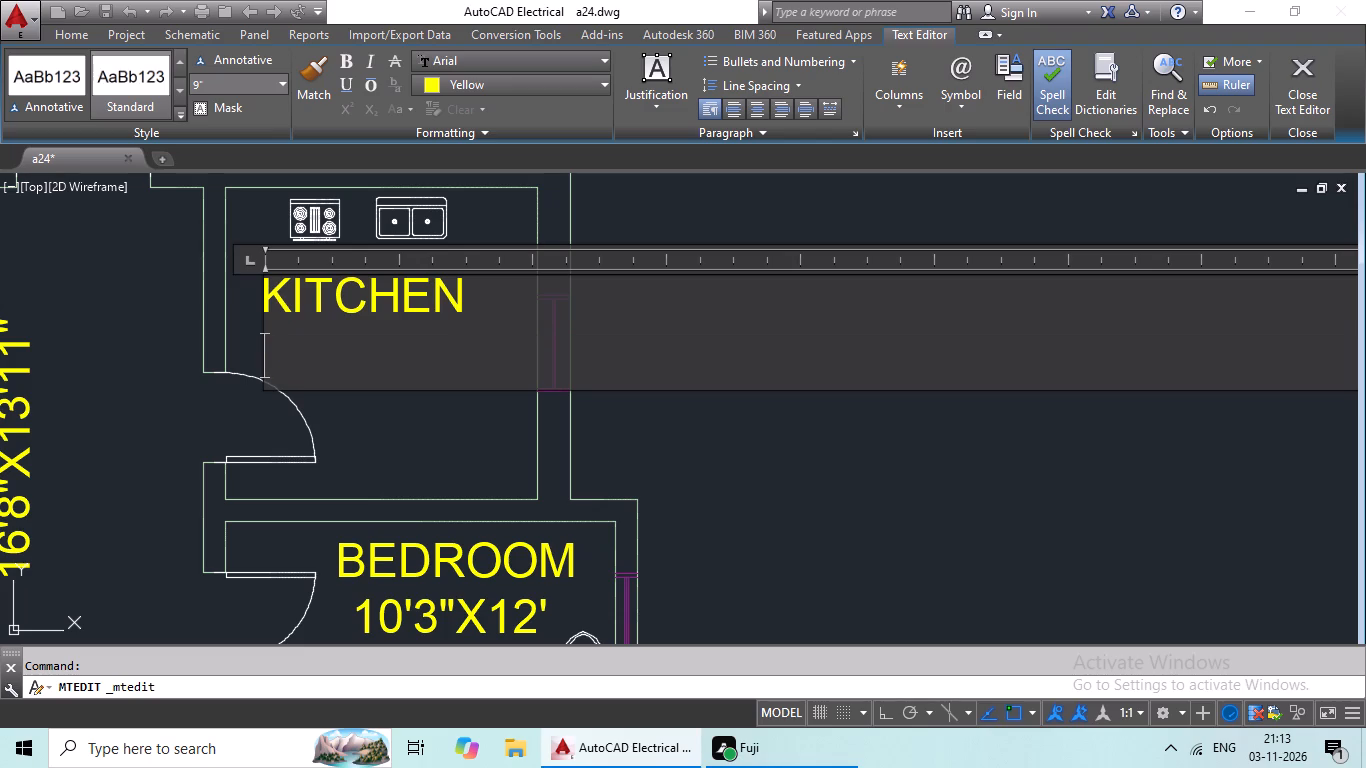
pyautogui.write("7'X7'")
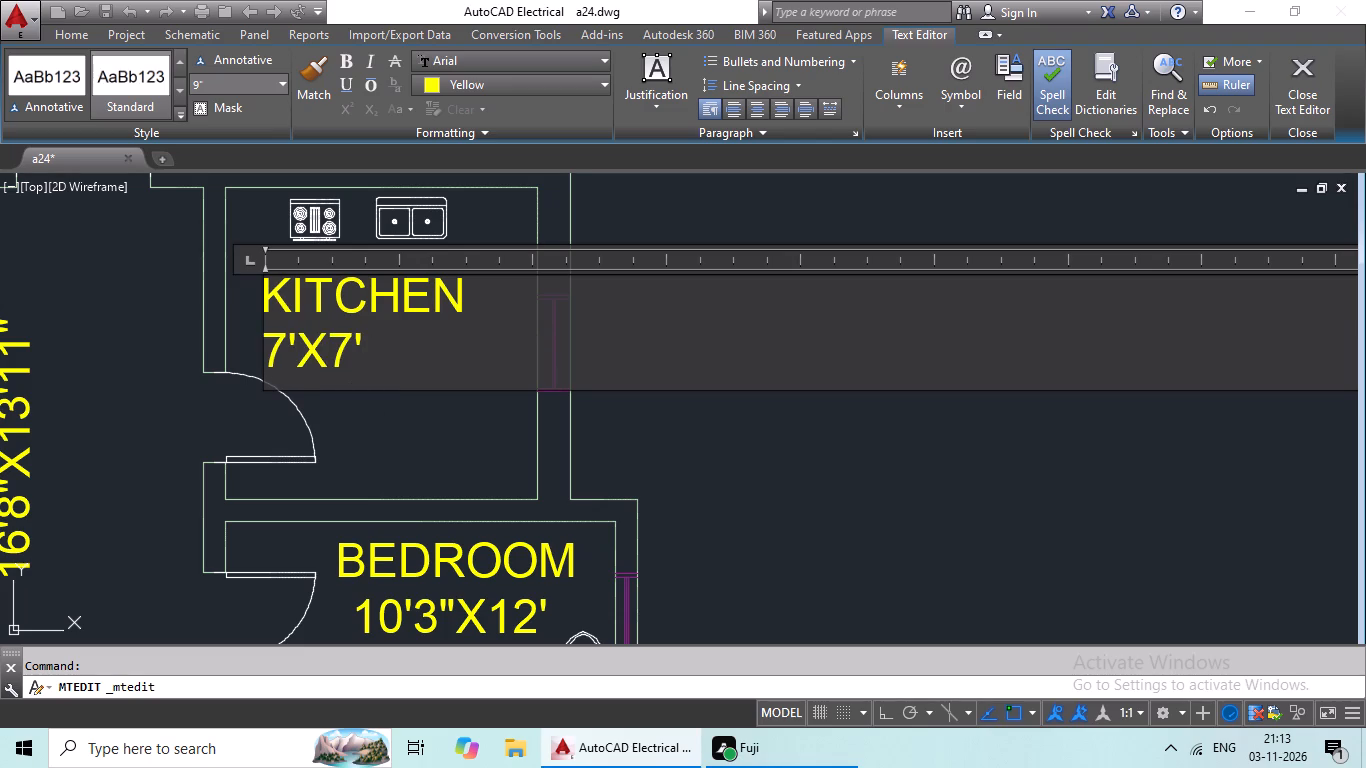
# Indent the east KITCHEN label's name by one space and its 7'X7' line by five spaces to centre the size beneath.
pyautogui.click(267, 334)
pyautogui.press('space')
pyautogui.press('space')
pyautogui.press('space')
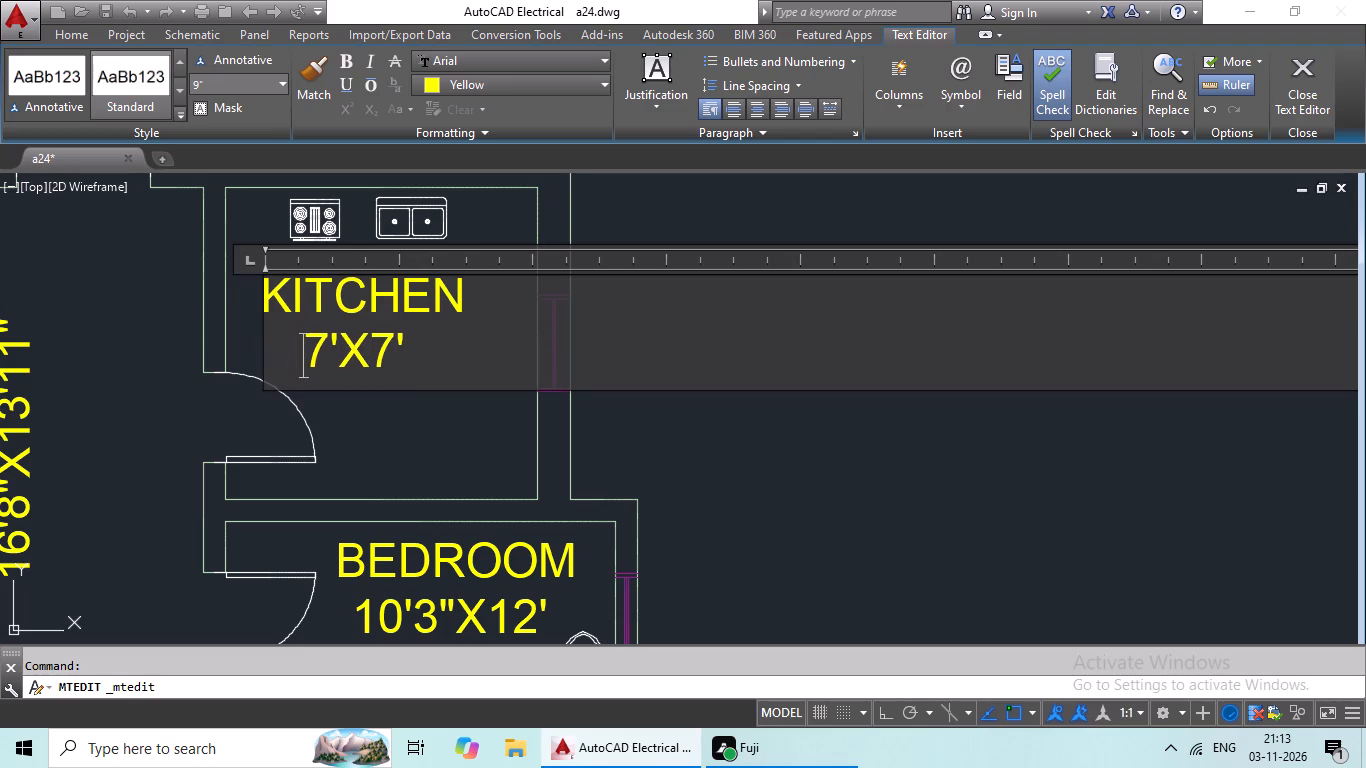
pyautogui.click(278, 289)
pyautogui.click(270, 287)
pyautogui.press('space')
pyautogui.click(293, 349)
pyautogui.press('space')
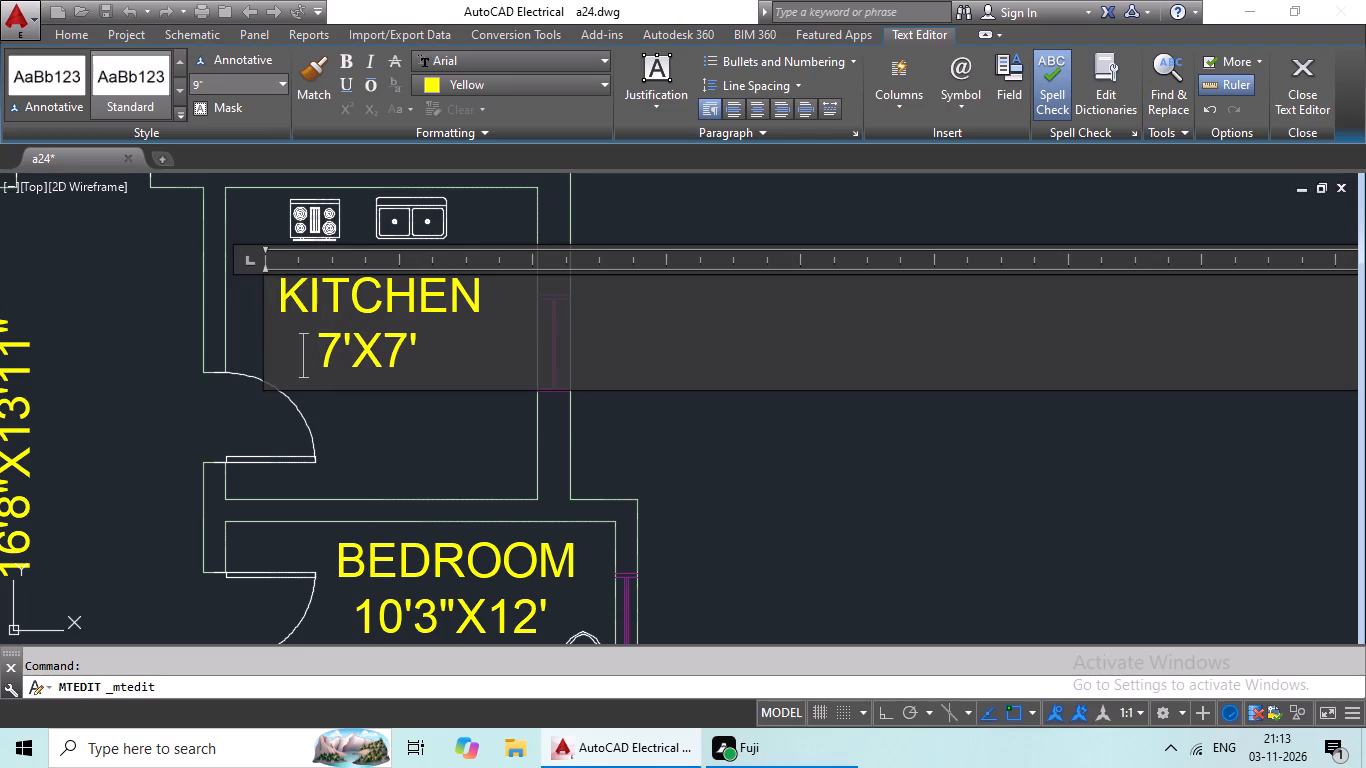
pyautogui.press('space')
pyautogui.click(381, 441)
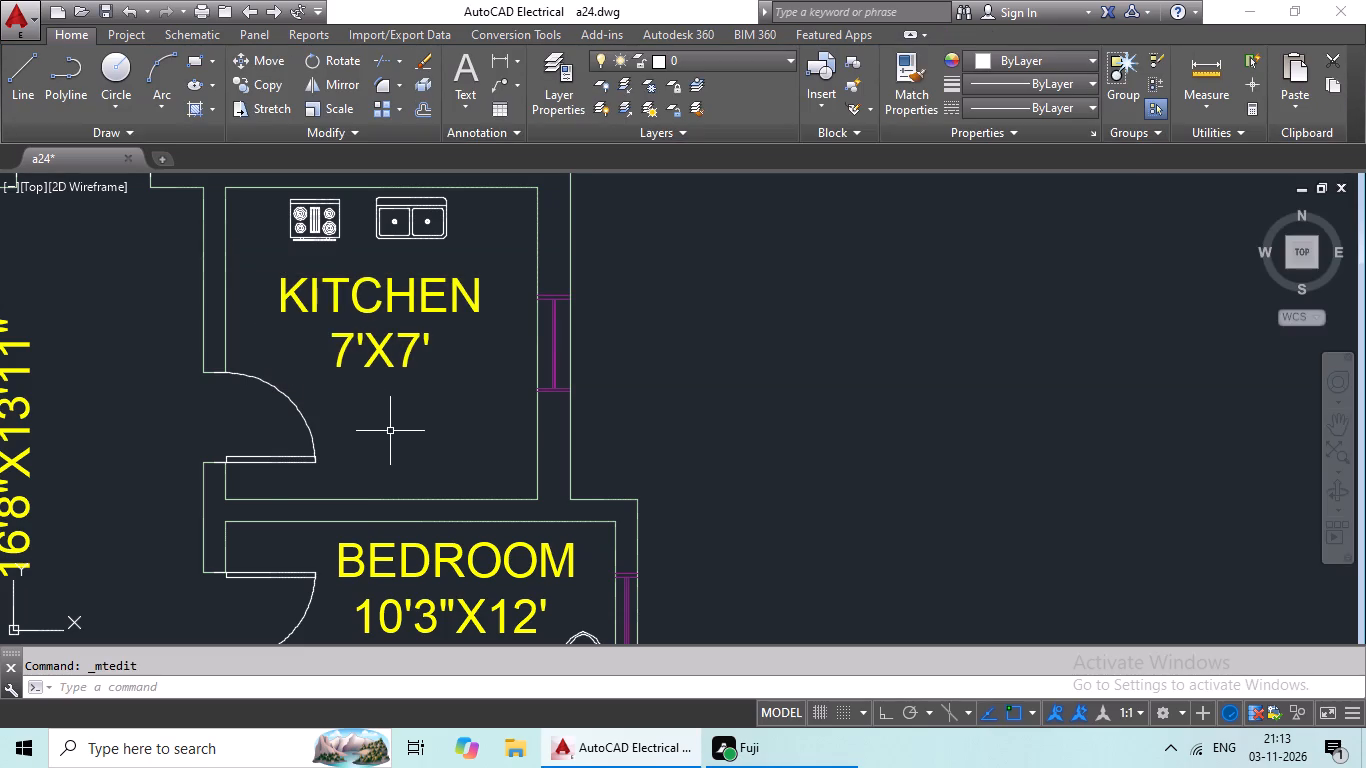
# Replace the BEDROOM label in the east toilet room below the kitchen with TOILET over 7'X4'6".
pyautogui.scroll(-1, 395, 426)
pyautogui.moveTo(400, 419); pyautogui.dragTo(460, 336, button='middle')
pyautogui.scroll(-2, 464, 334)
pyautogui.moveTo(469, 334); pyautogui.dragTo(472, 354, button='middle')
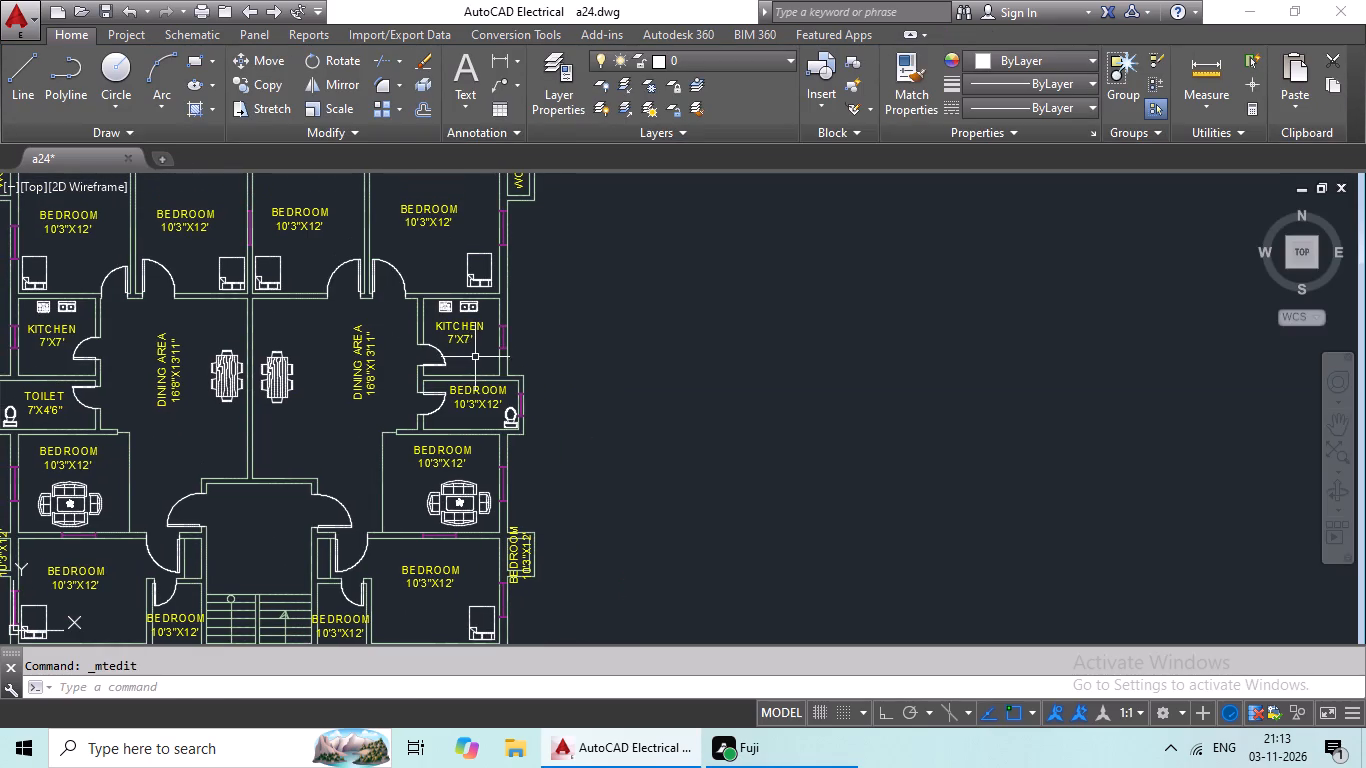
pyautogui.click(492, 420)
pyautogui.doubleClick(485, 405)
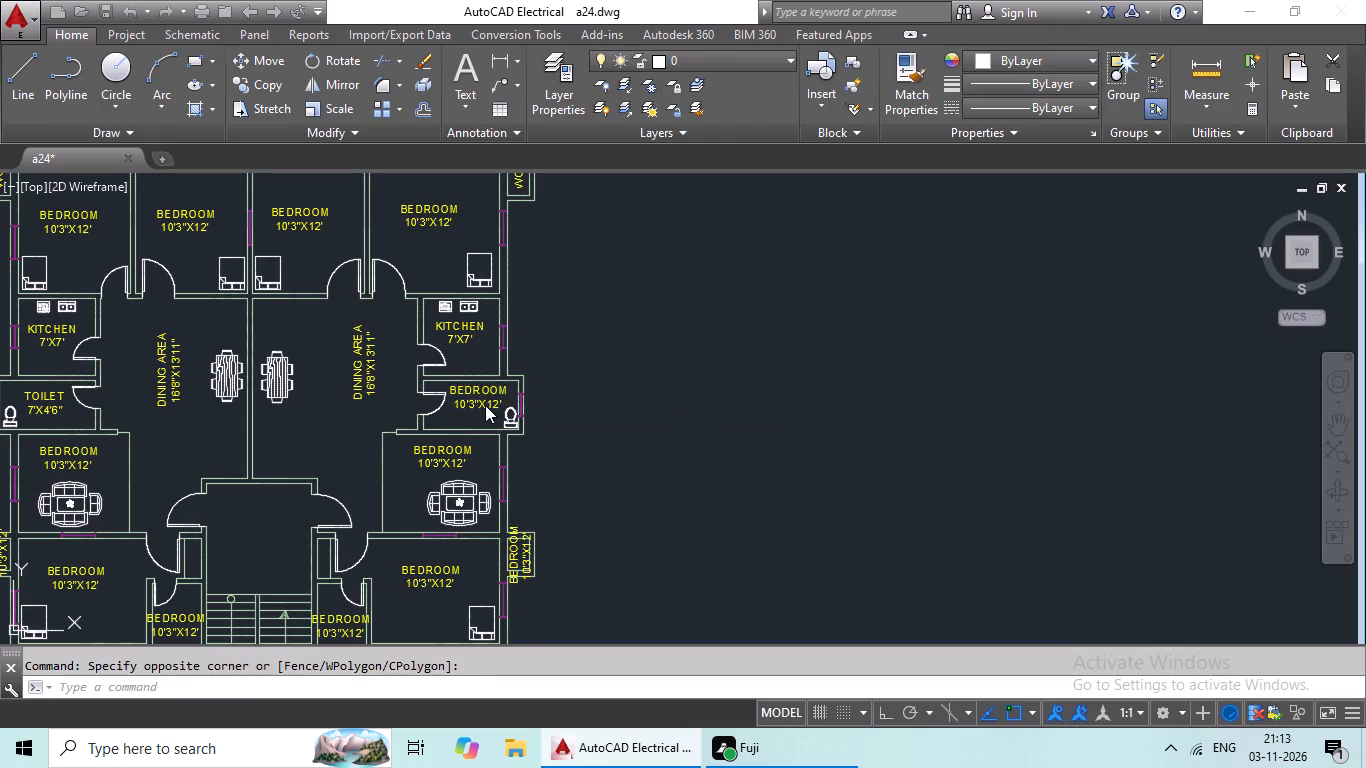
pyautogui.scroll(3, 485, 405)
pyautogui.click(576, 408)
pyautogui.press('BackSpace')
pyautogui.press('BackSpace')
pyautogui.press('BackSpace')
pyautogui.press('BackSpace')
pyautogui.press('BackSpace')
pyautogui.press('BackSpace')
pyautogui.press('BackSpace')
pyautogui.press('BackSpace')
pyautogui.press('BackSpace')
pyautogui.press('BackSpace')
pyautogui.press('BackSpace')
pyautogui.press('BackSpace')
pyautogui.press('BackSpace')
pyautogui.press('BackSpace')
pyautogui.press('BackSpace')
pyautogui.press('BackSpace')
pyautogui.press('BackSpace')
pyautogui.press('BackSpace')
pyautogui.press('BackSpace')
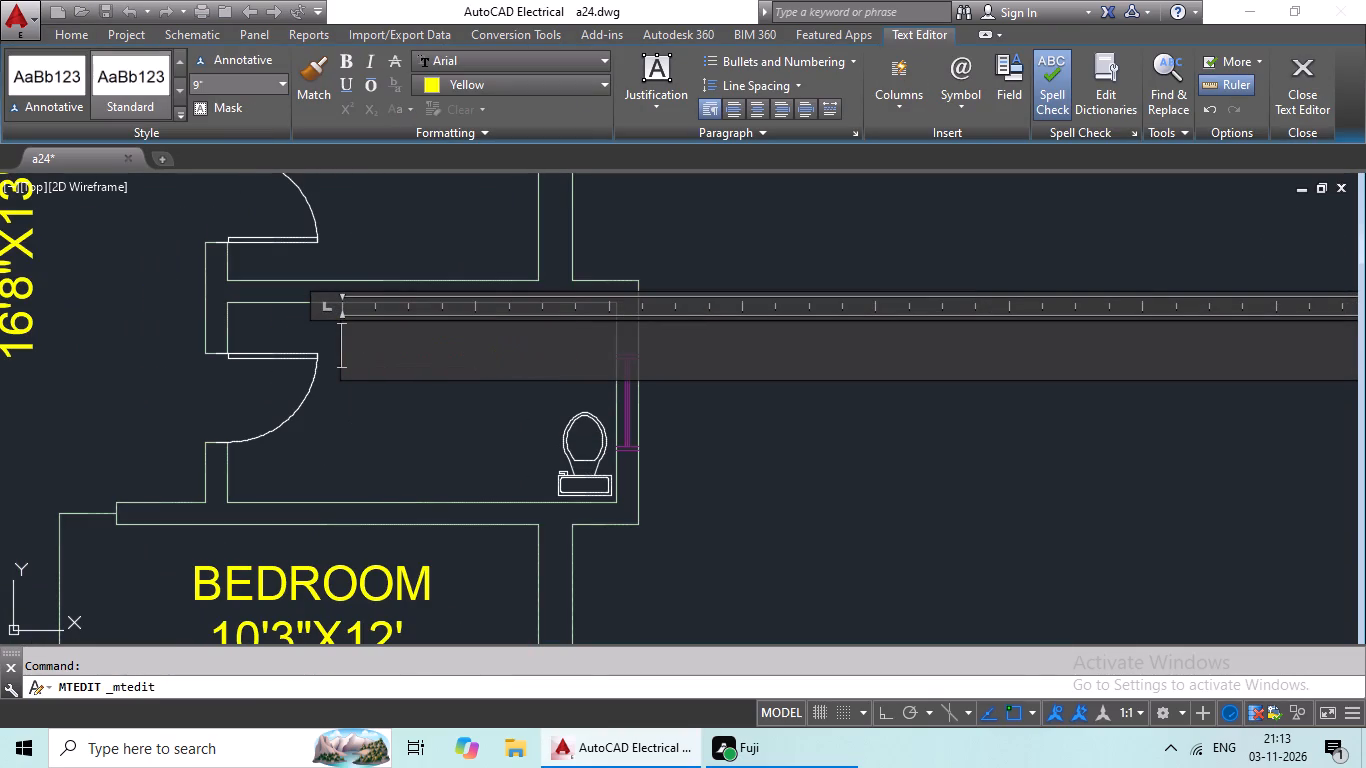
pyautogui.write('TOI')
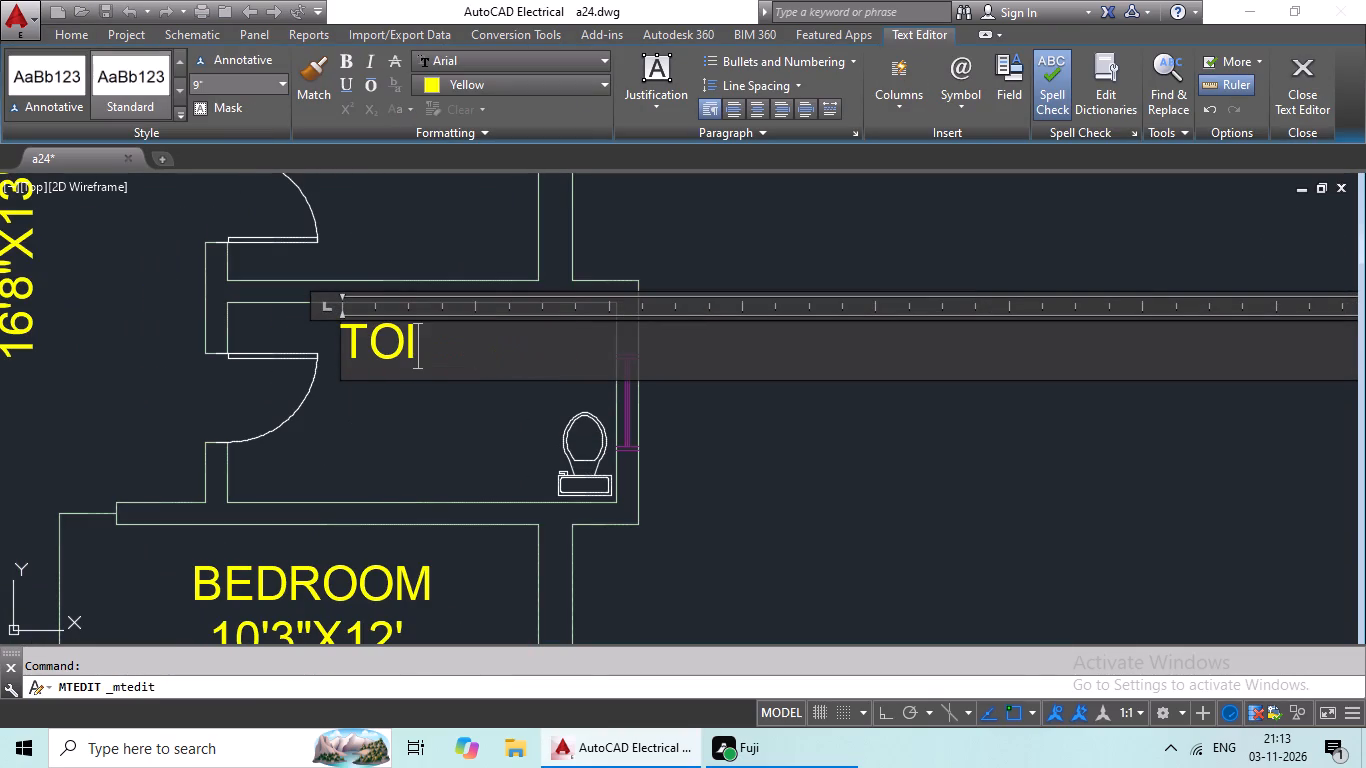
pyautogui.hotkey('shift', 'l')
pyautogui.hotkey('shift', 'e')
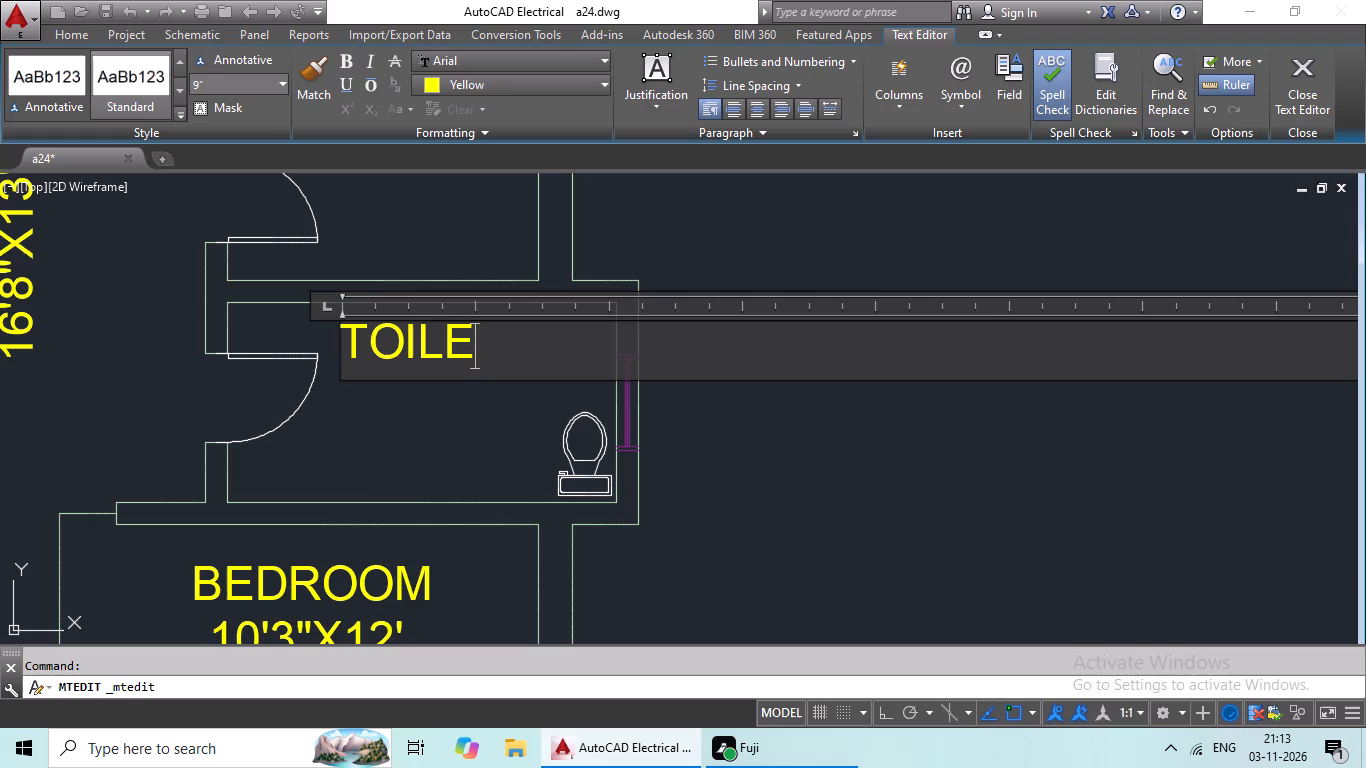
pyautogui.hotkey('shift', 't')
pyautogui.press('Return')
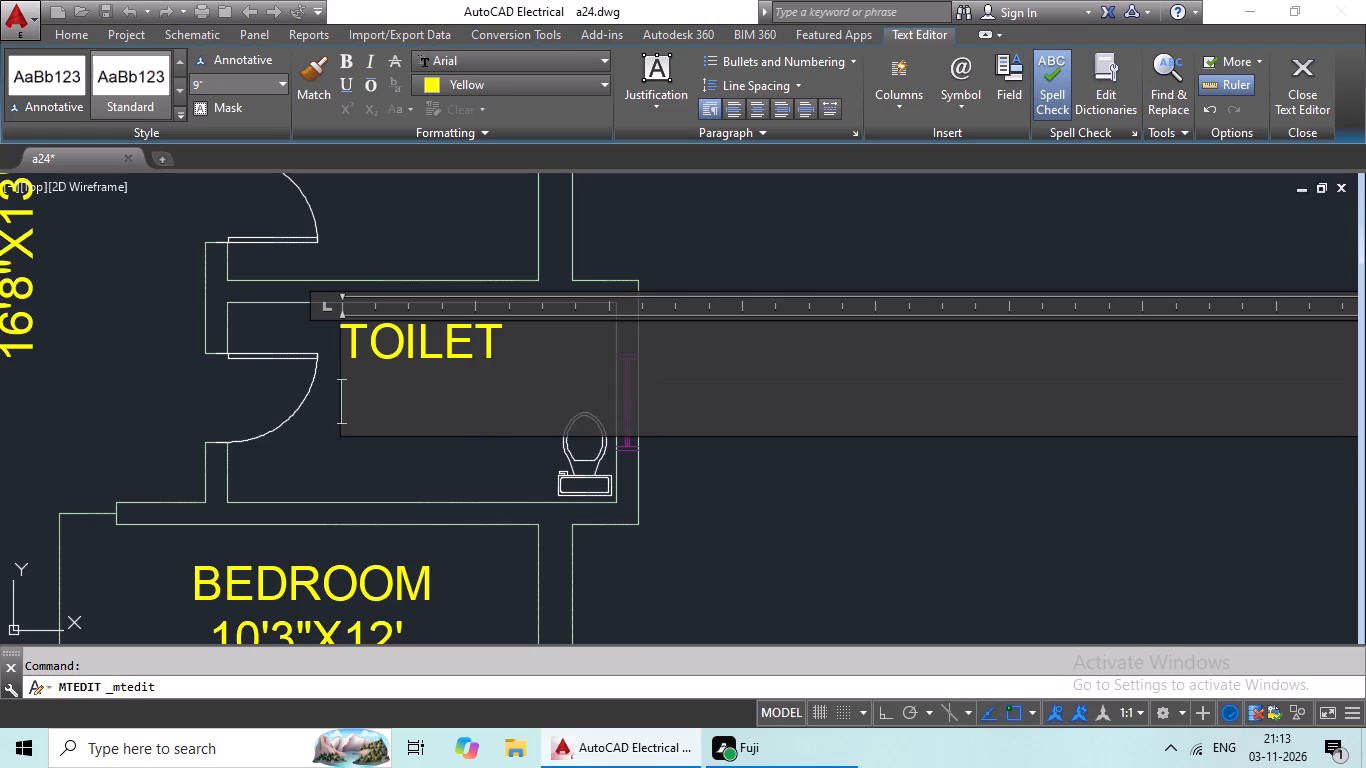
pyautogui.write("7'X4'6")
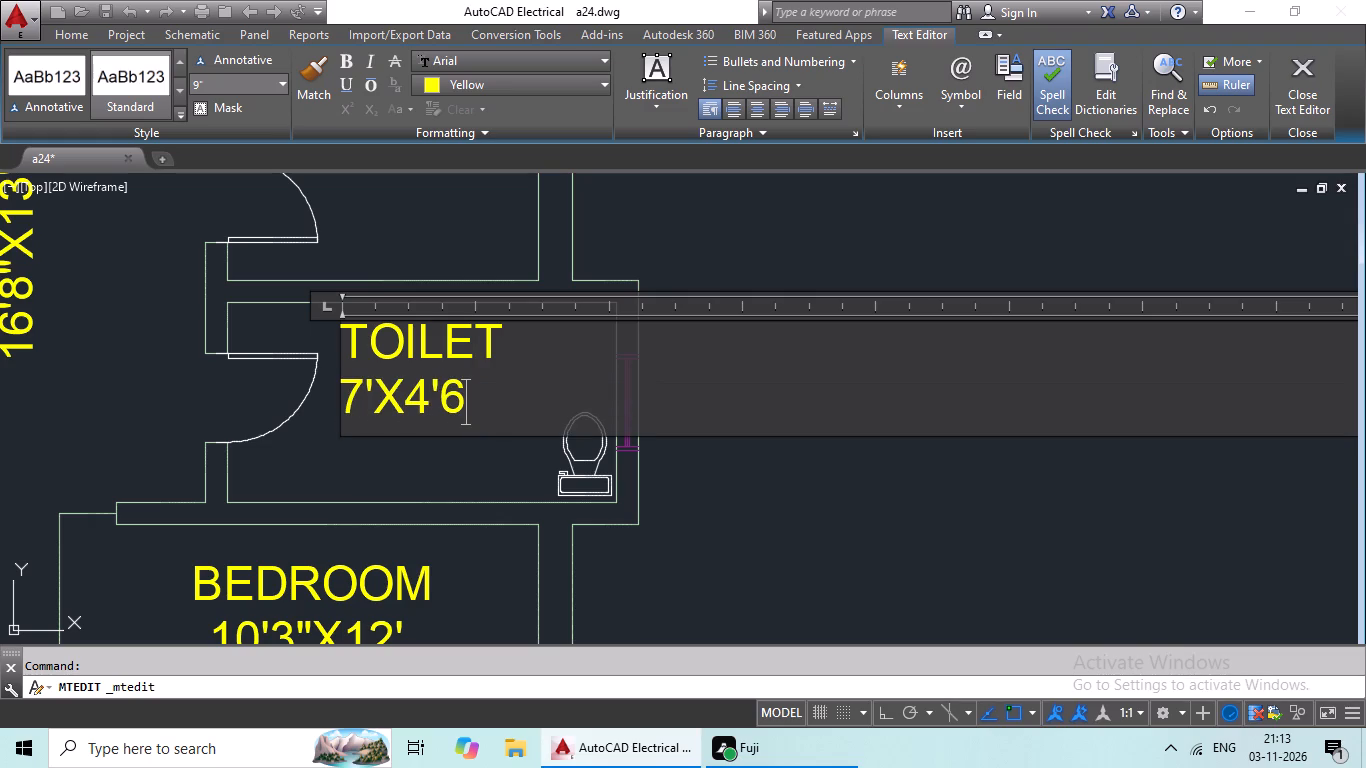
pyautogui.hotkey('shift', '"')
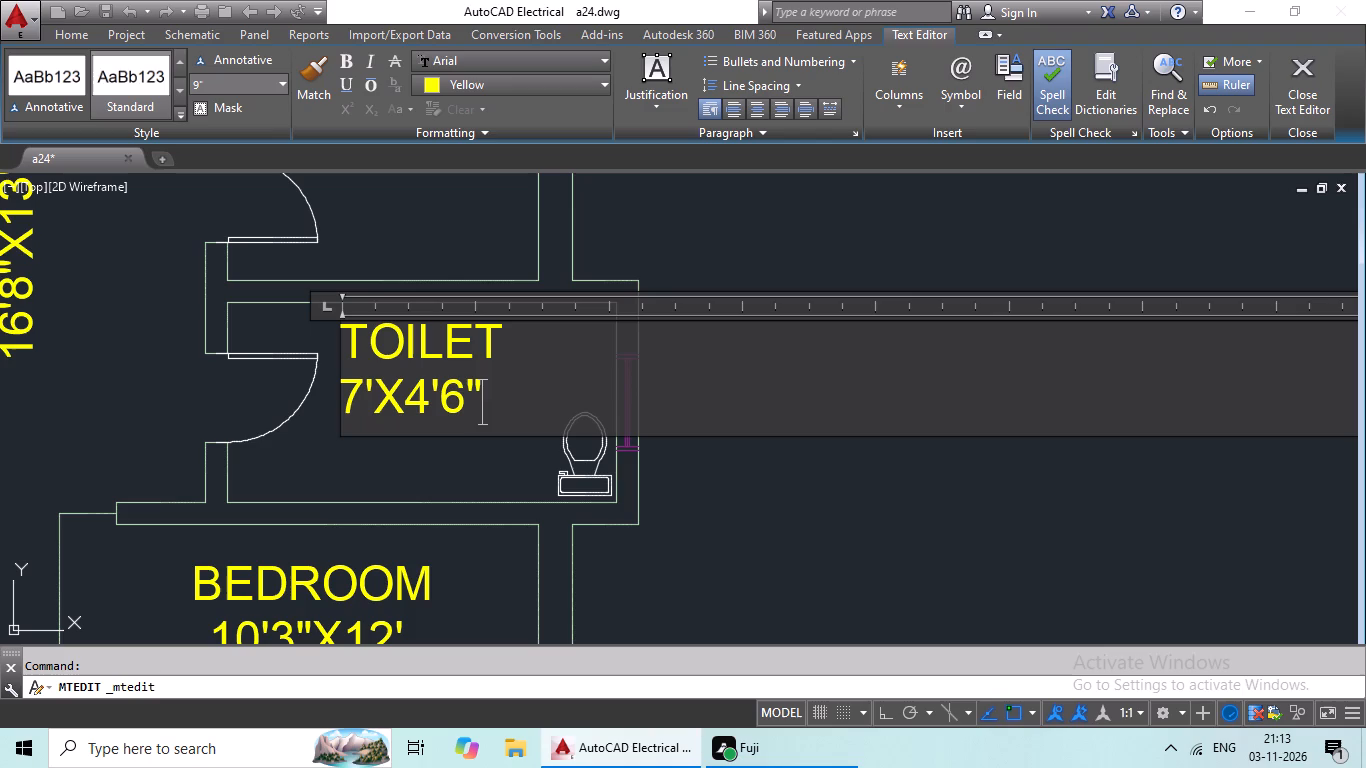
# Indent the east TOILET label's name by three spaces and its 7'X4'6" line by four spaces.
pyautogui.click(349, 348)
pyautogui.press('space')
pyautogui.press('space')
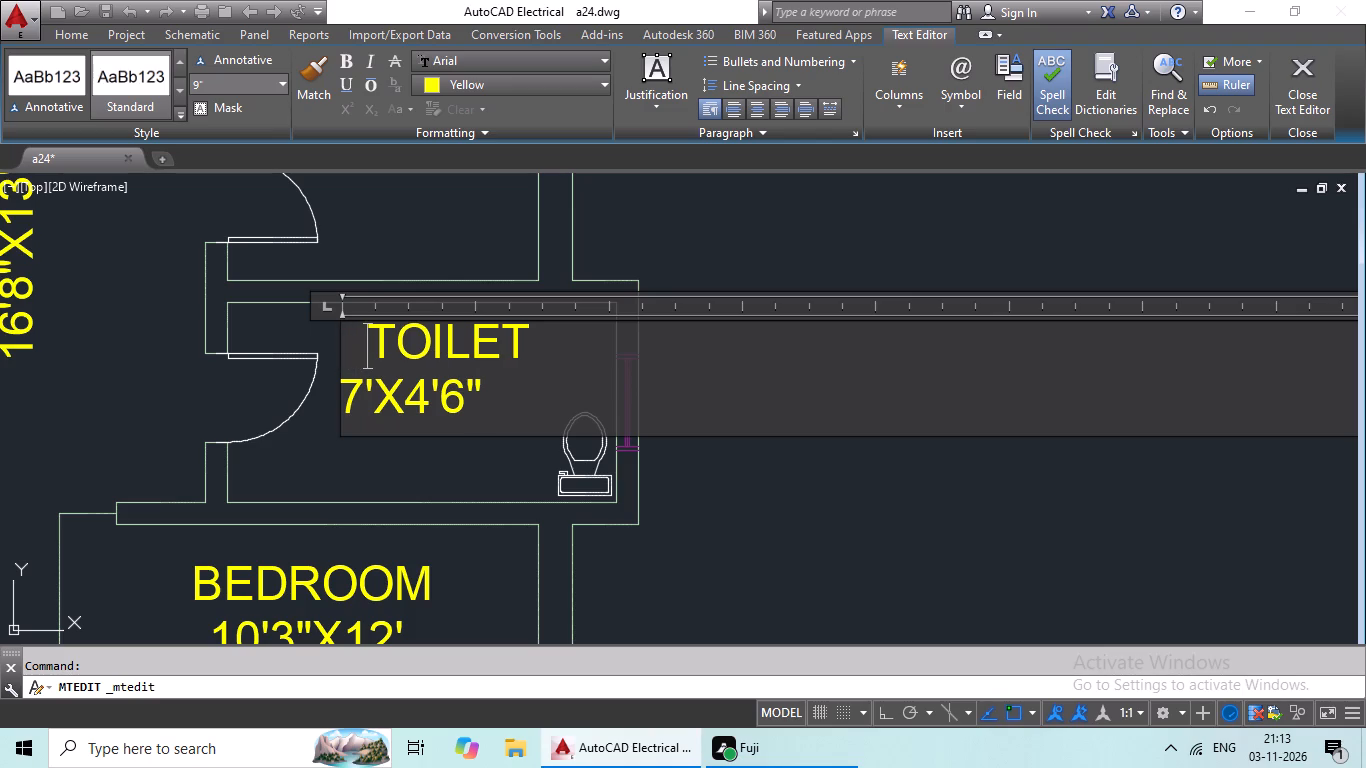
pyautogui.press('space')
pyautogui.click(355, 386)
pyautogui.click(353, 392)
pyautogui.click(347, 398)
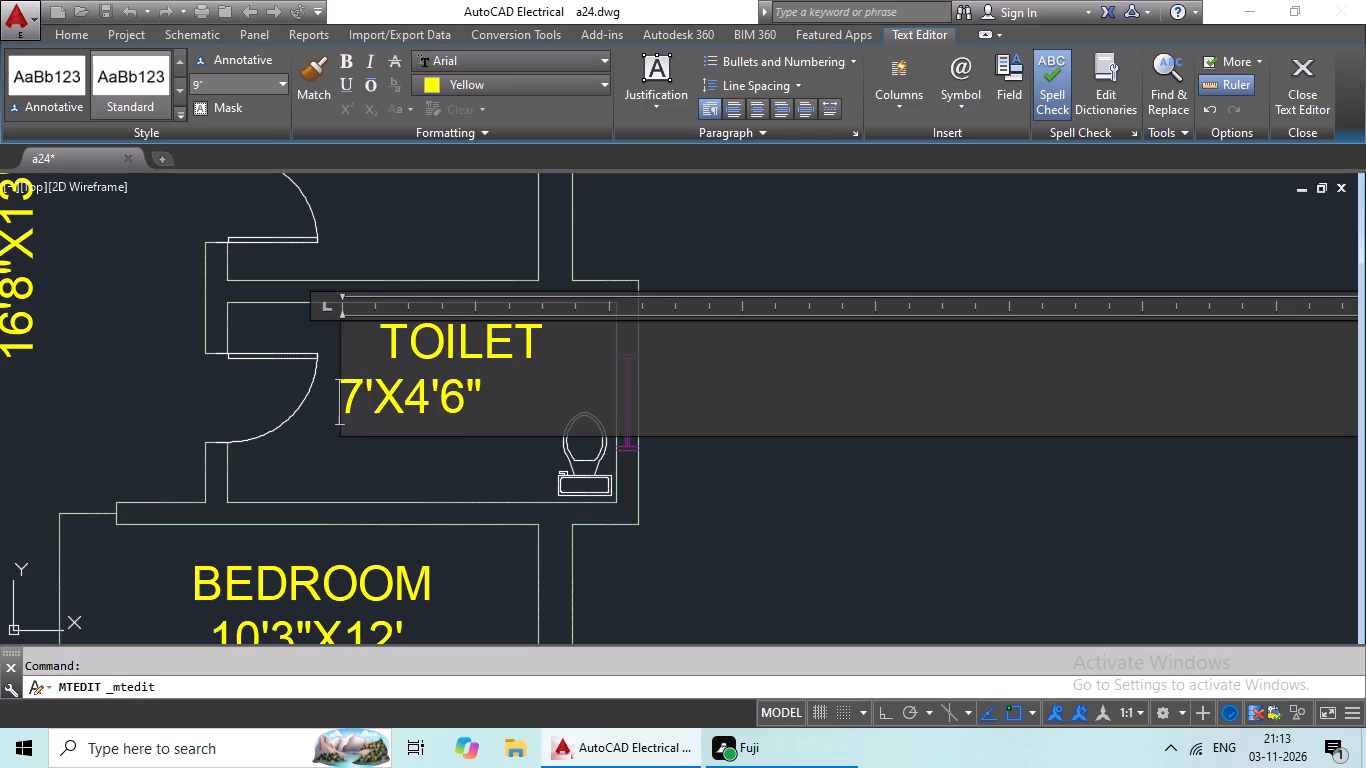
pyautogui.press('space')
pyautogui.press('space')
pyautogui.press('space')
pyautogui.press('space')
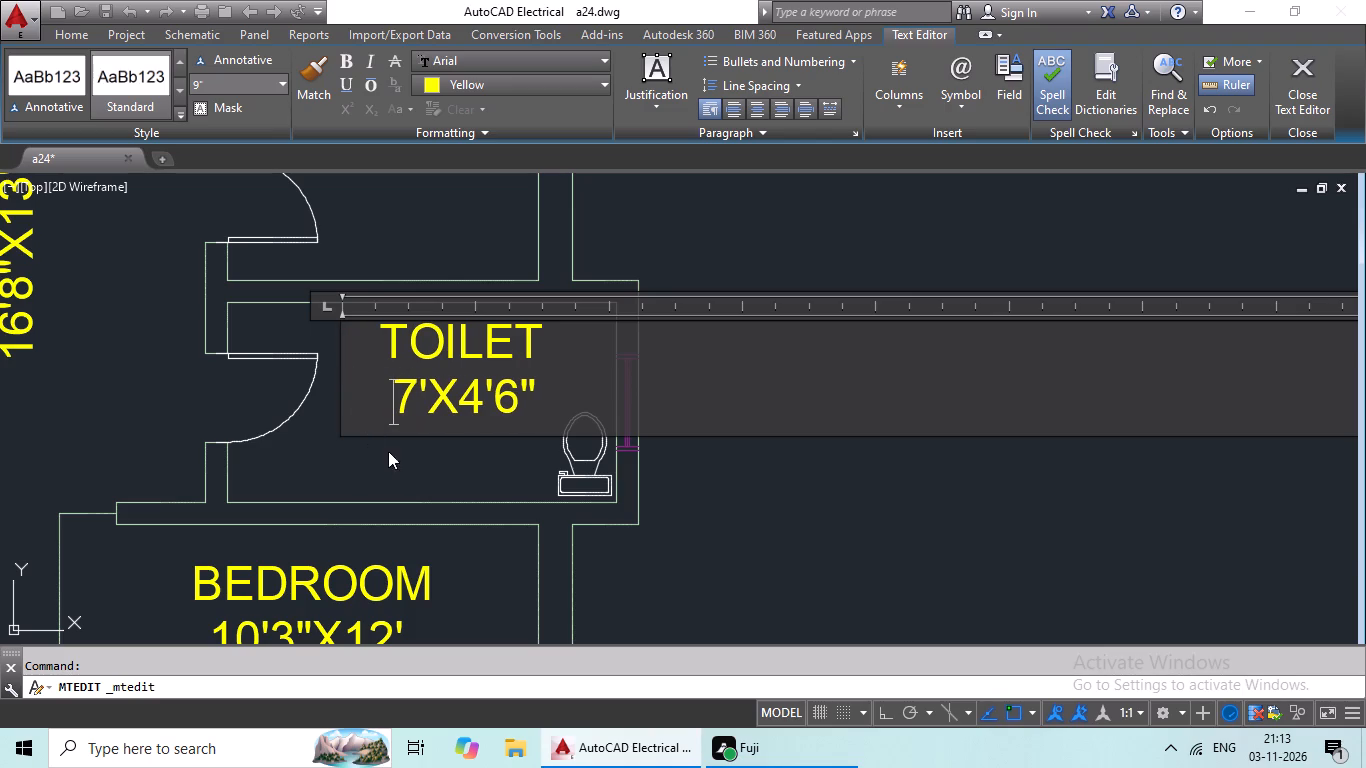
pyautogui.click(393, 451)
# Replace the BEDROOM label above the west apartment's sofa set, below the toilet, with LIVING AREA over 11'X9'.
pyautogui.scroll(-5, 433, 435)
pyautogui.moveTo(521, 402); pyautogui.dragTo(621, 380, button='middle')
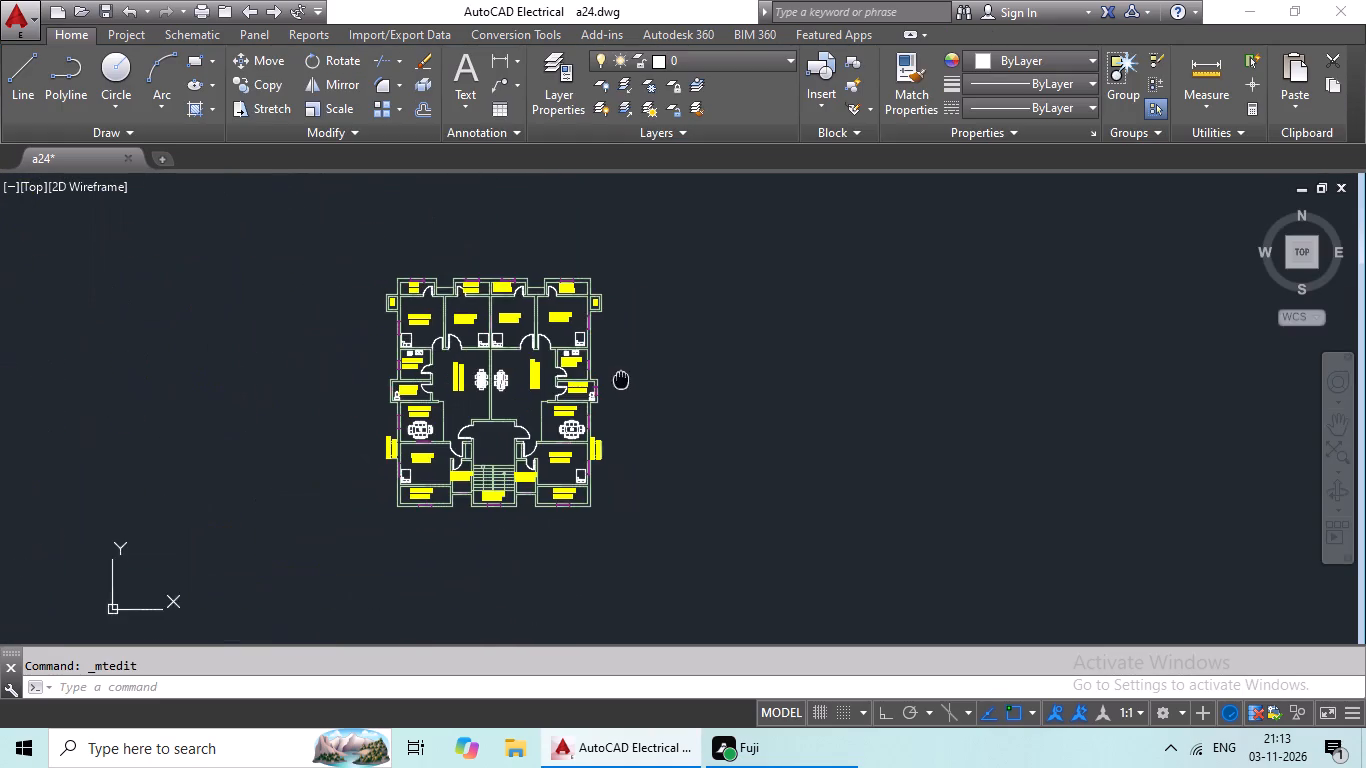
pyautogui.scroll(3, 517, 394)
pyautogui.moveTo(518, 393); pyautogui.dragTo(577, 325, button='middle')
pyautogui.moveTo(569, 345); pyautogui.dragTo(712, 326, button='middle')
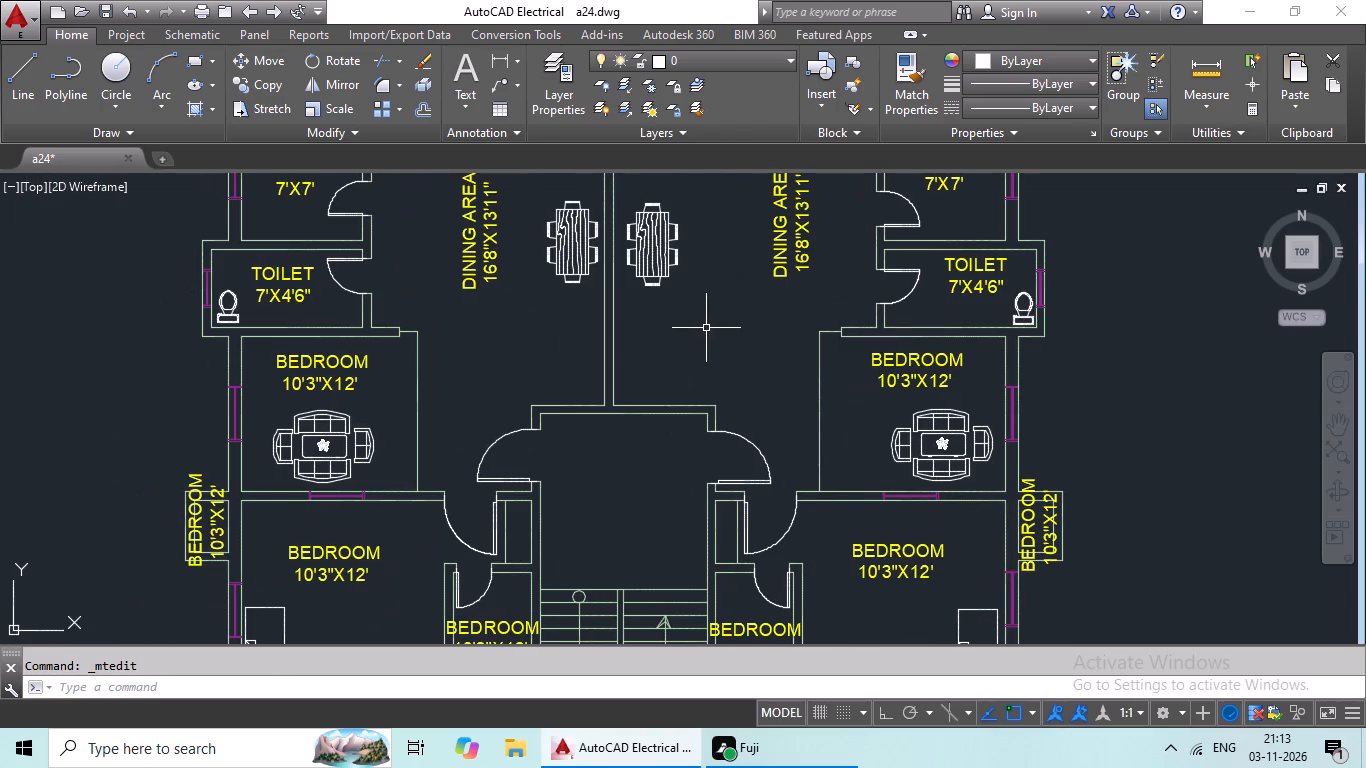
pyautogui.doubleClick(322, 392)
pyautogui.scroll(3, 345, 387)
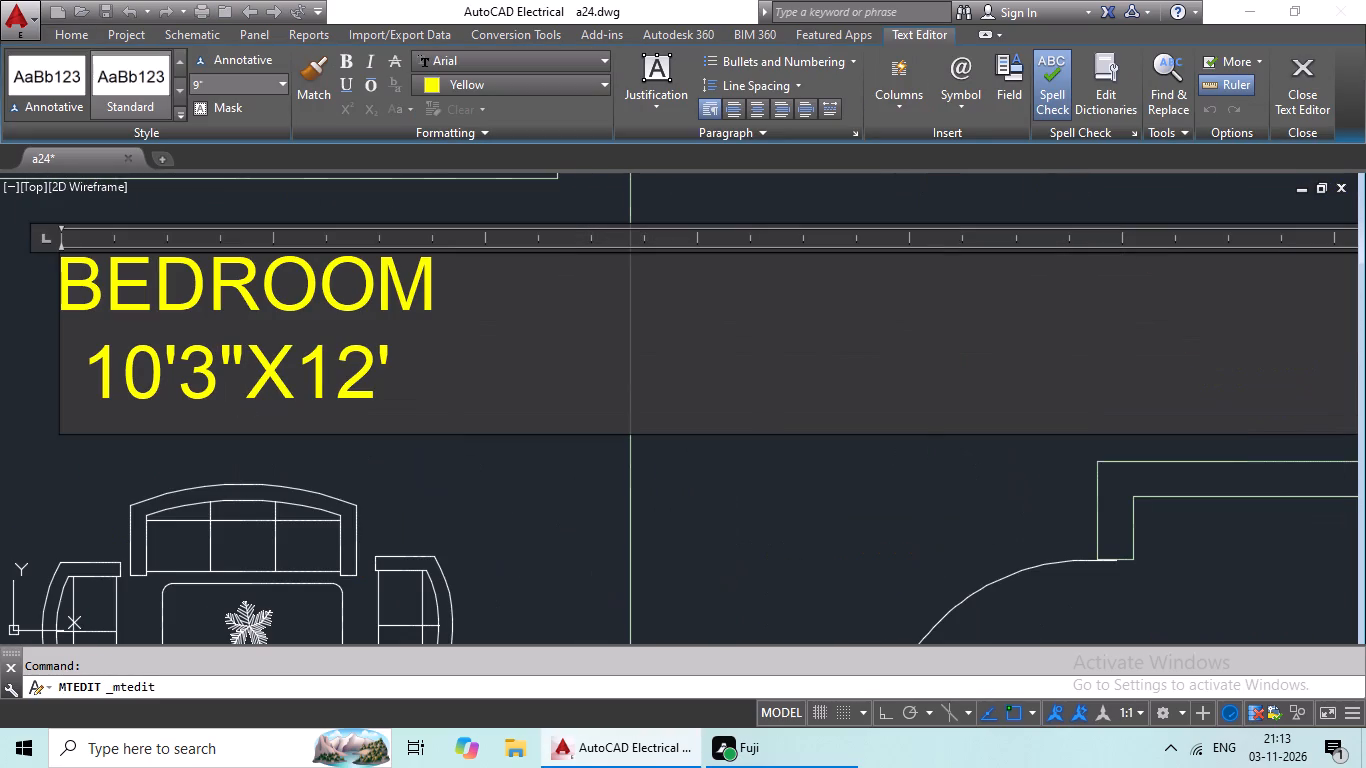
pyautogui.click(517, 376)
pyautogui.press('BackSpace')
pyautogui.press('BackSpace')
pyautogui.press('BackSpace')
pyautogui.press('BackSpace')
pyautogui.press('BackSpace')
pyautogui.press('BackSpace')
pyautogui.press('BackSpace')
pyautogui.press('BackSpace')
pyautogui.press('BackSpace')
pyautogui.press('BackSpace')
pyautogui.press('BackSpace')
pyautogui.press('BackSpace')
pyautogui.press('BackSpace')
pyautogui.press('BackSpace')
pyautogui.press('BackSpace')
pyautogui.press('BackSpace')
pyautogui.press('BackSpace')
pyautogui.press('BackSpace')
pyautogui.press('BackSpace')
pyautogui.press('BackSpace')
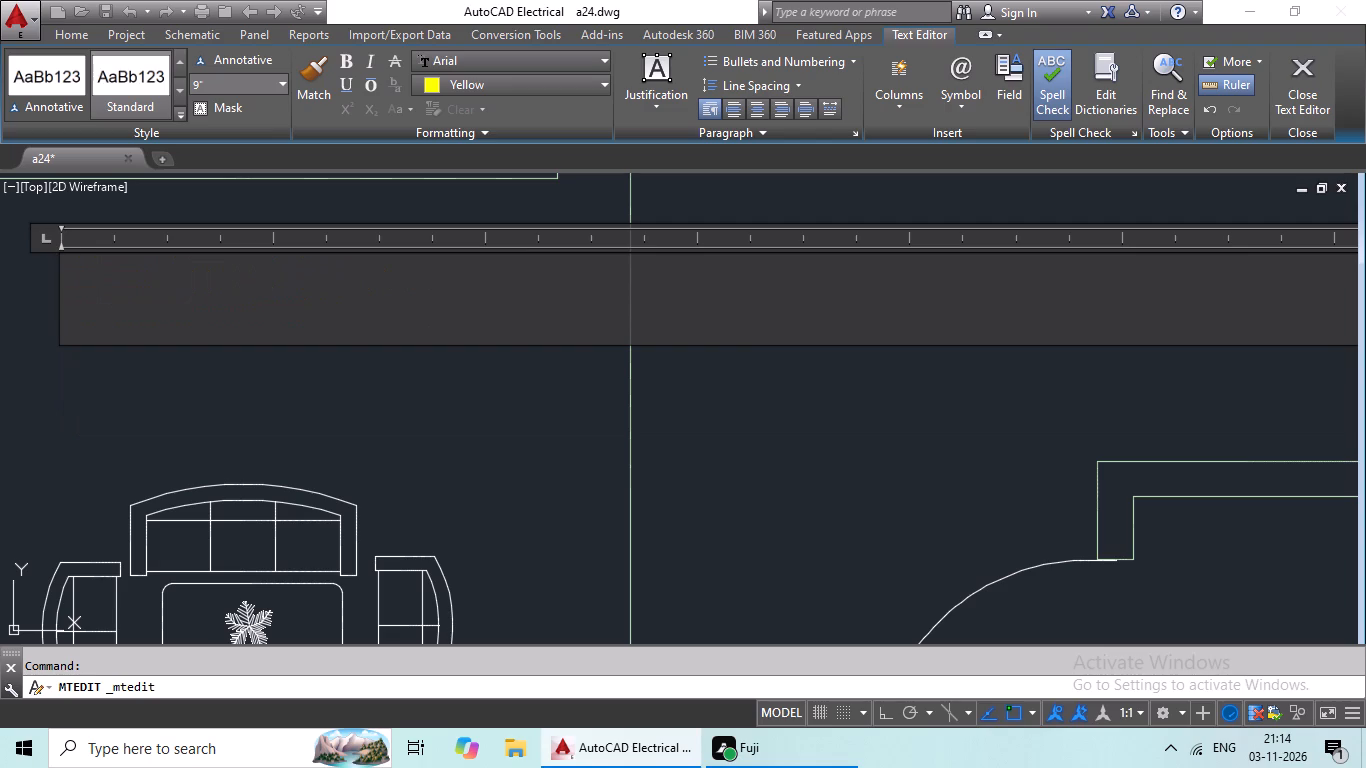
pyautogui.write('LI')
pyautogui.write('VIN')
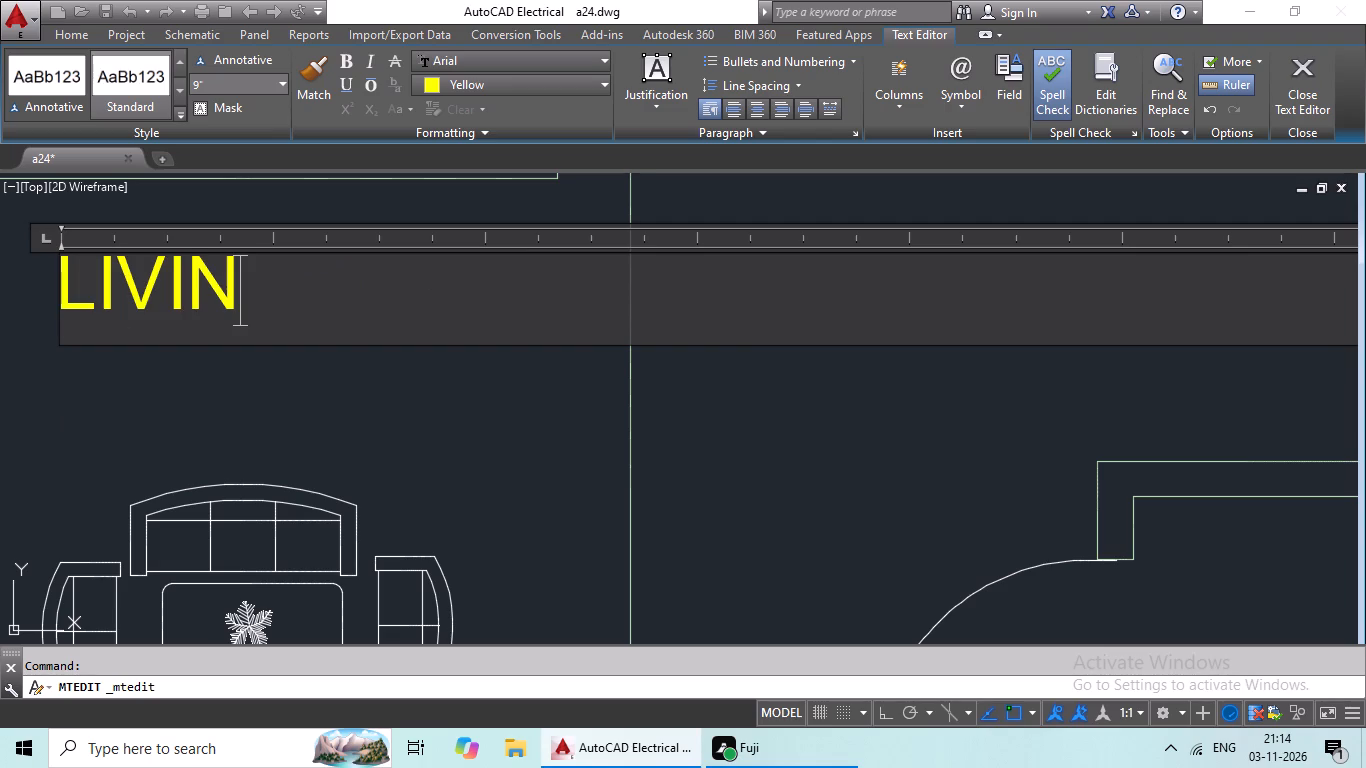
pyautogui.write('G')
pyautogui.press('space')
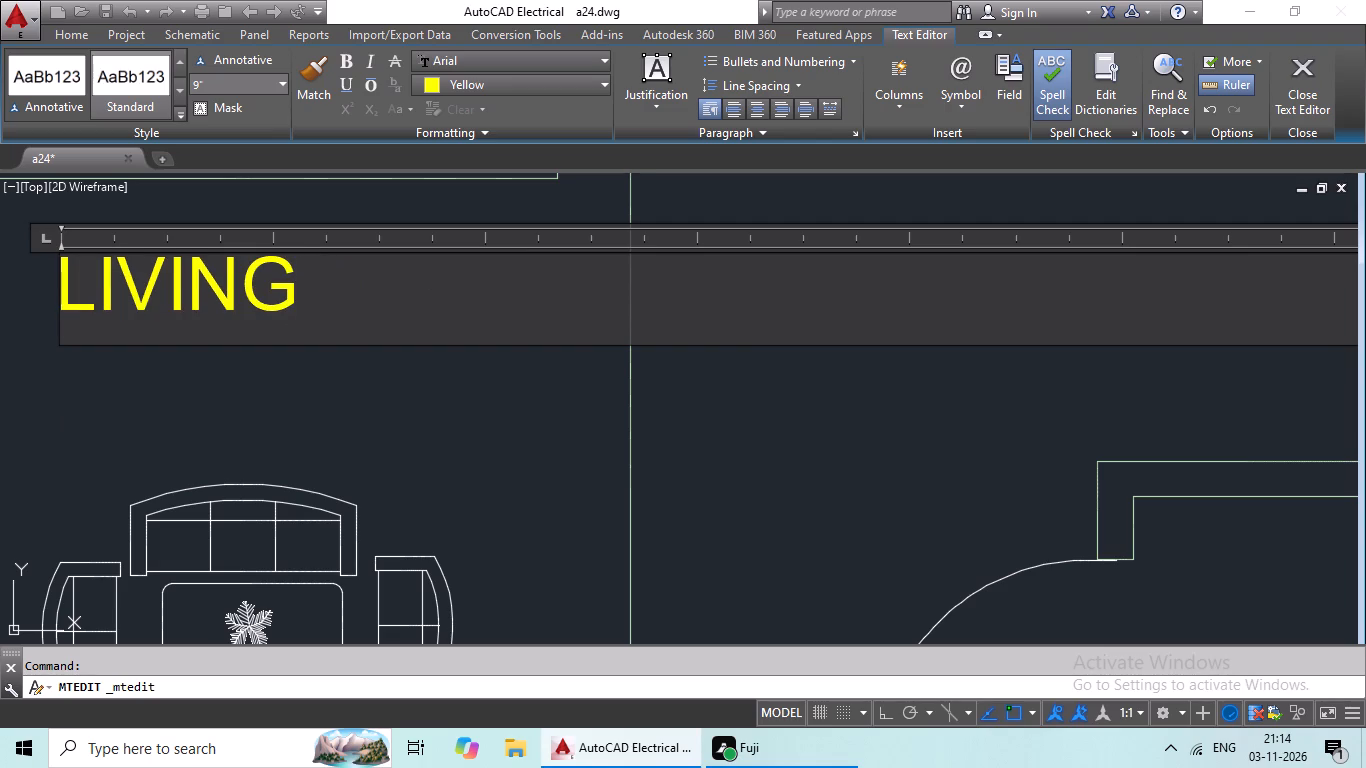
pyautogui.write('AREA')
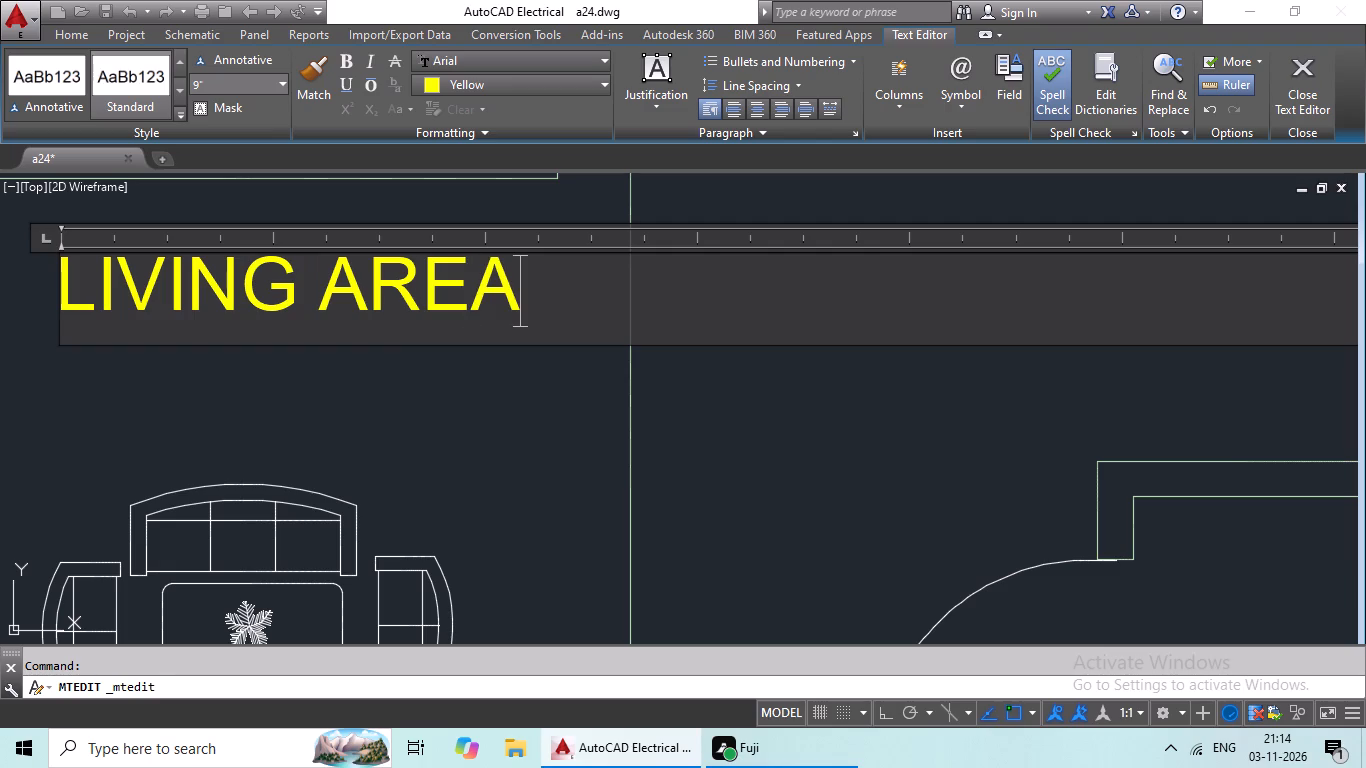
pyautogui.press('Return')
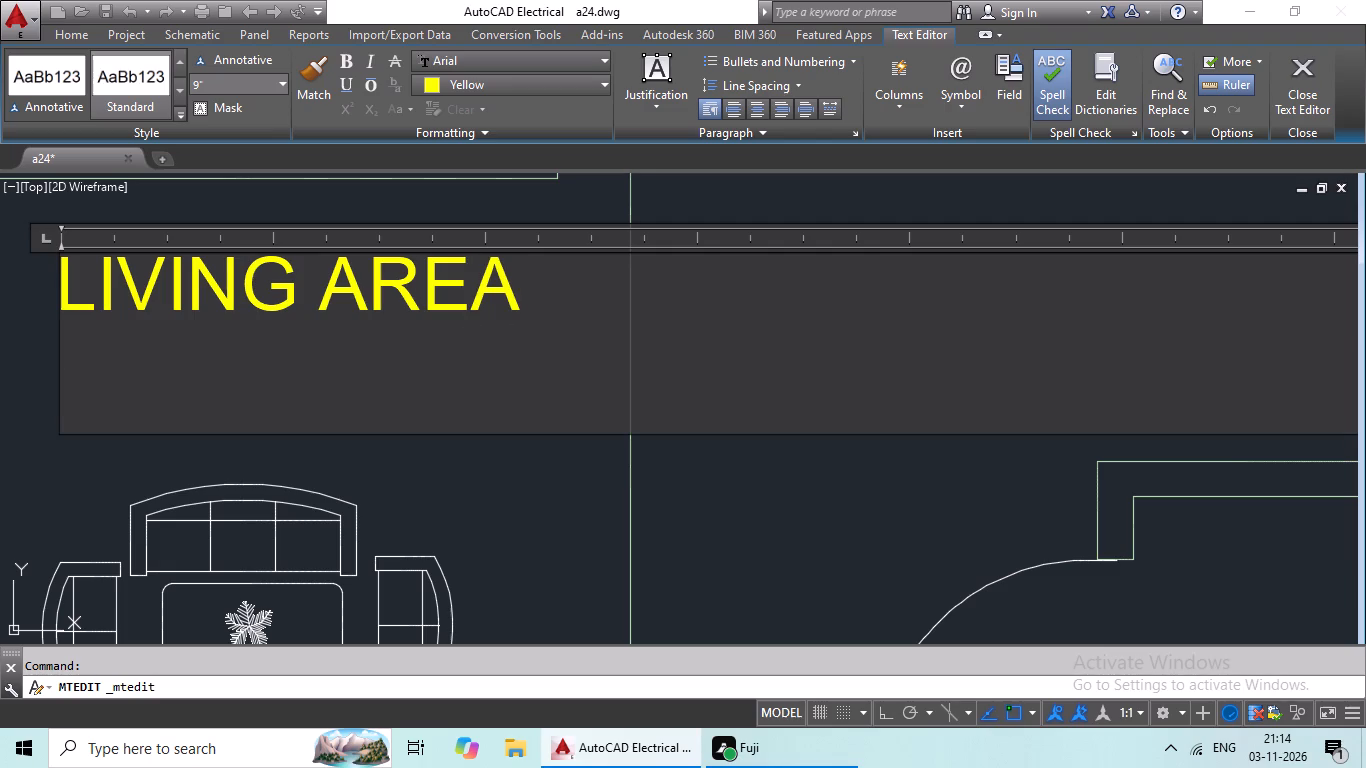
pyautogui.write("11'")
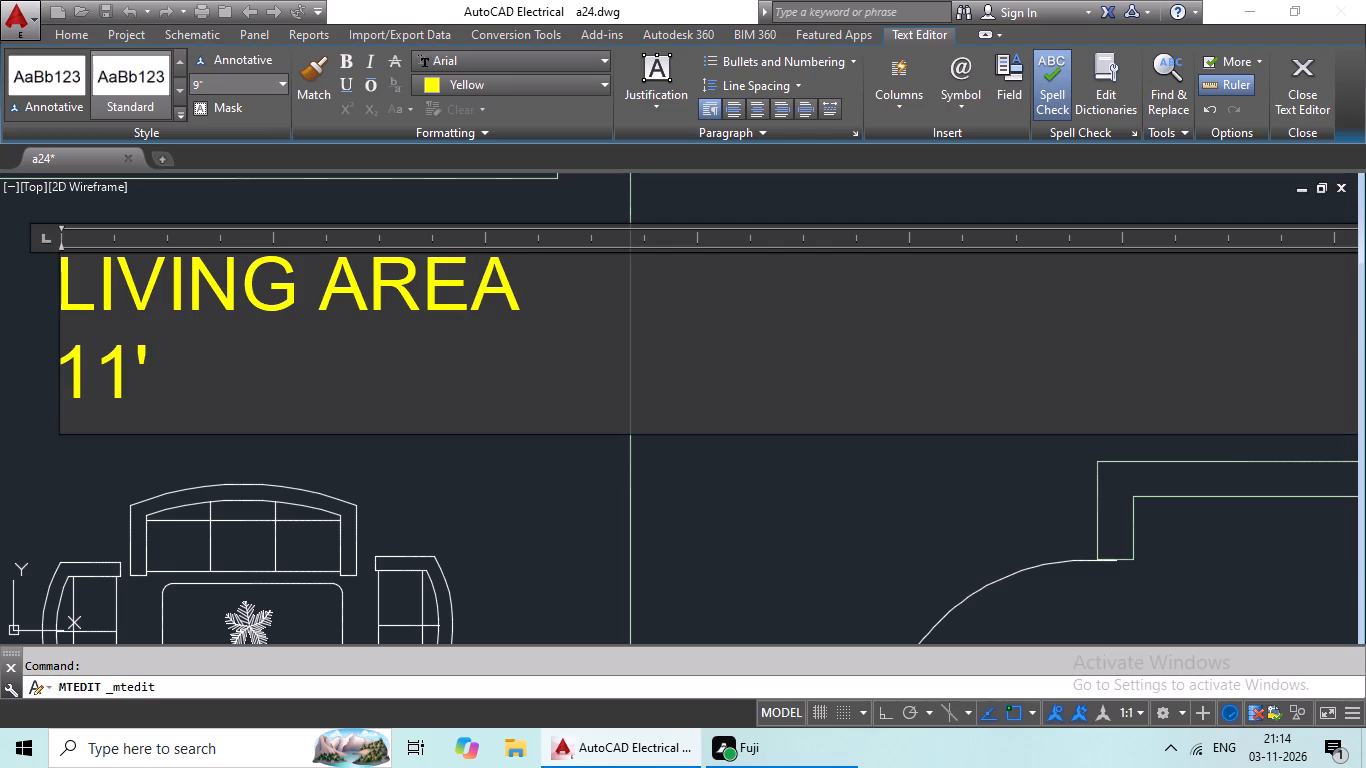
pyautogui.hotkey('shift', 'x')
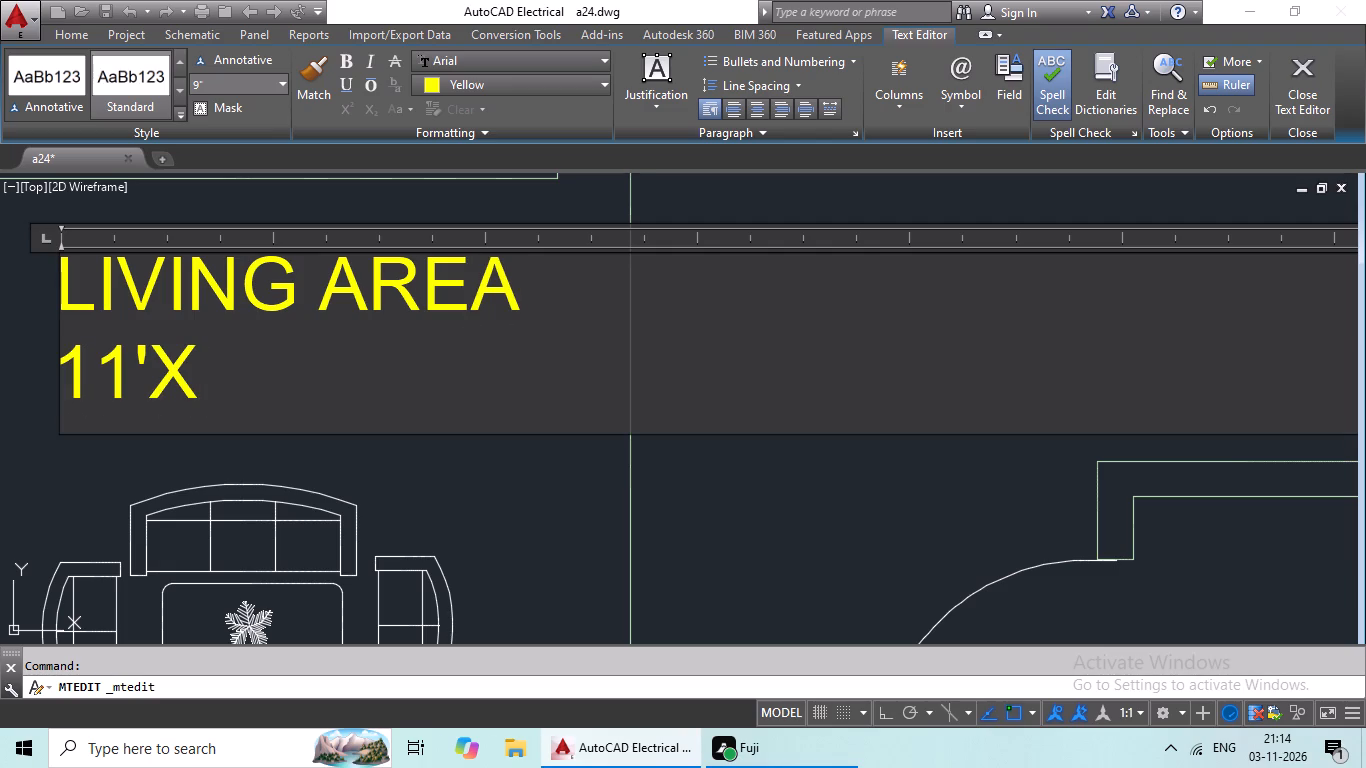
pyautogui.write("9'")
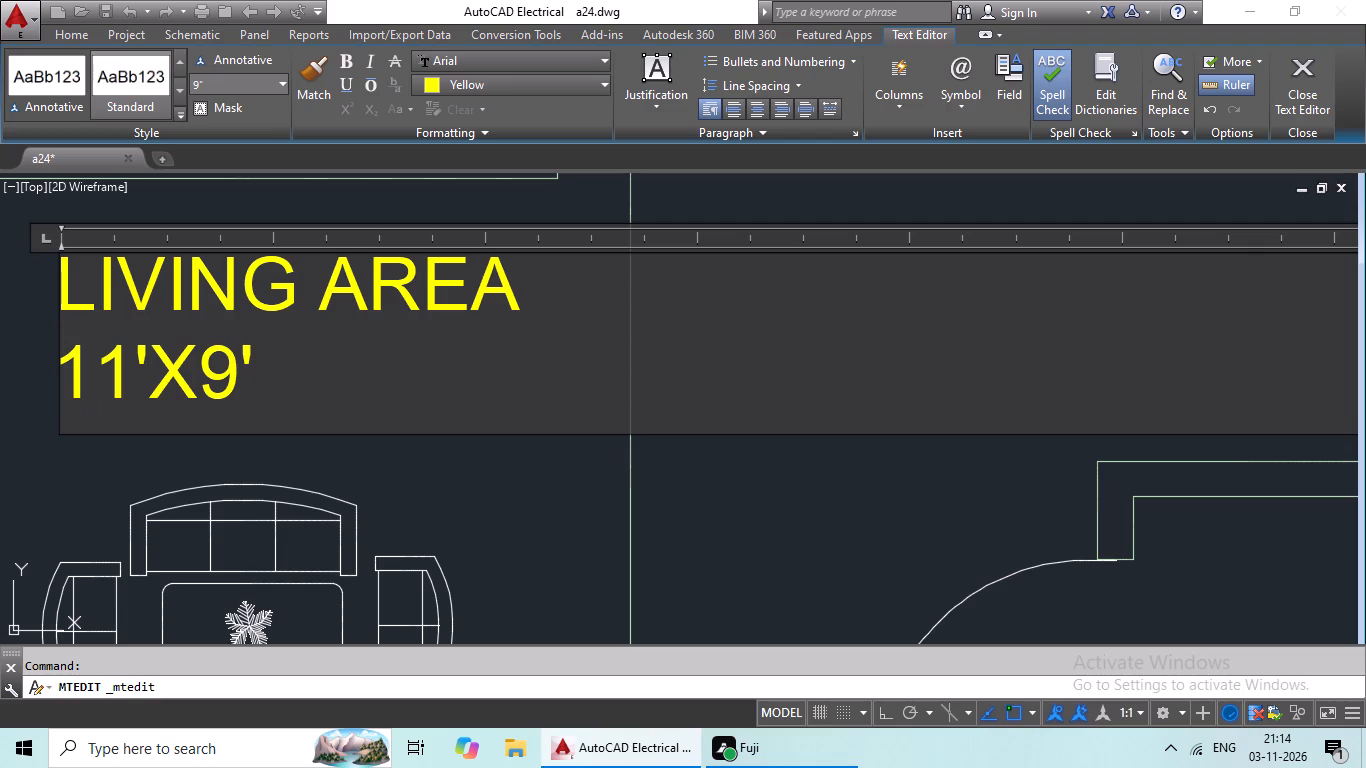
# Indent the west LIVING AREA label's 11'X9' line by six spaces to centre it beneath the name.
pyautogui.click(64, 360)
pyautogui.press('space')
pyautogui.press('space')
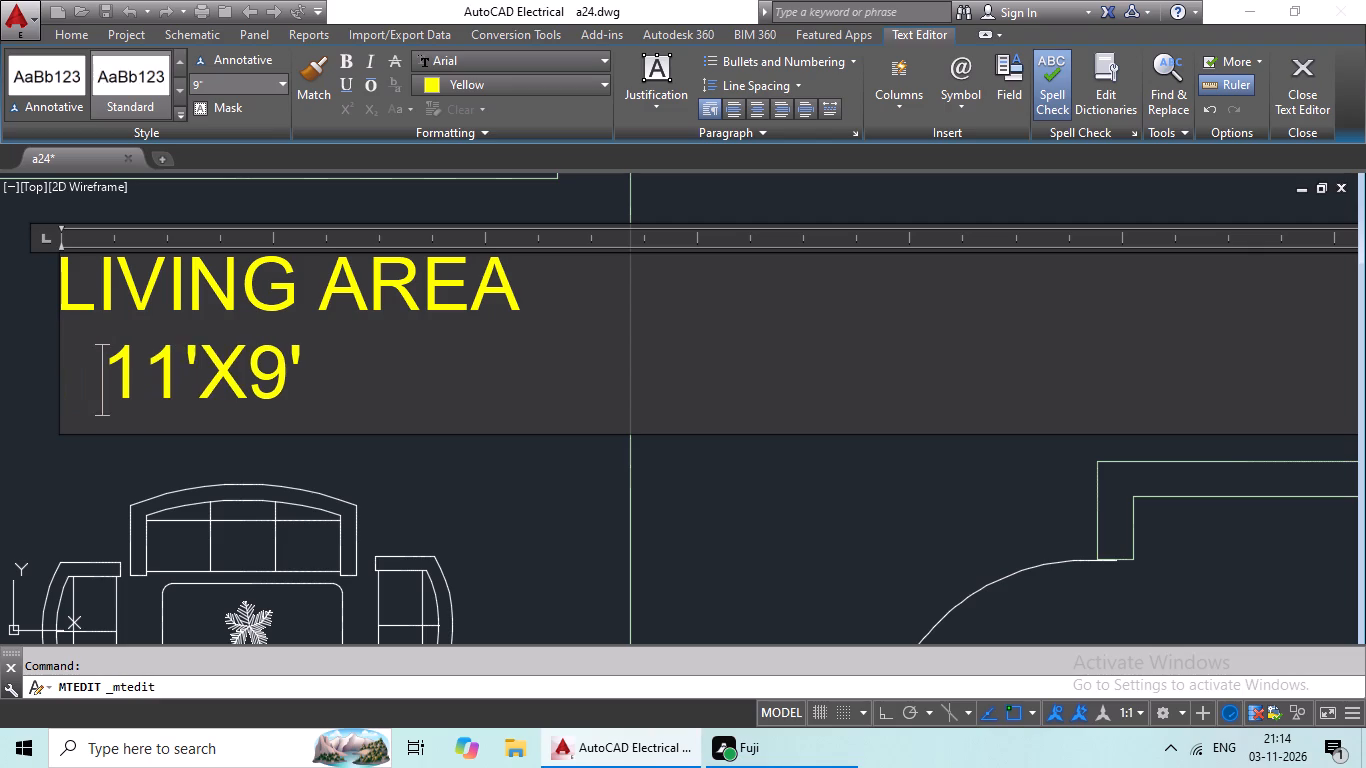
pyautogui.press('space')
pyautogui.press('space')
pyautogui.press('space')
pyautogui.press('space')
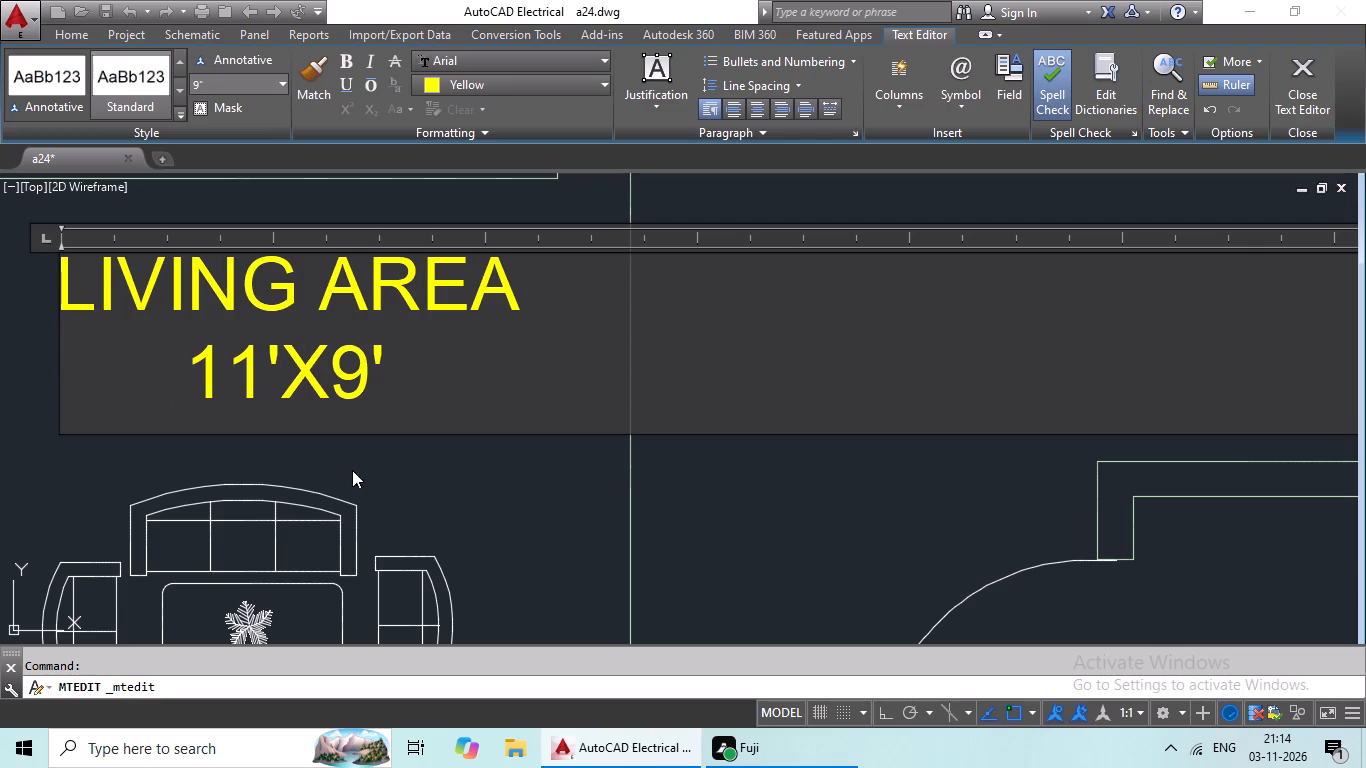
pyautogui.click(359, 469)
# Replace the BEDROOM label above the east apartment's sofa set with LIVING AREA and start a second line beneath it.
pyautogui.scroll(-3, 473, 447)
pyautogui.moveTo(570, 420); pyautogui.dragTo(351, 432, button='middle')
pyautogui.moveTo(530, 425); pyautogui.dragTo(413, 424, button='middle')
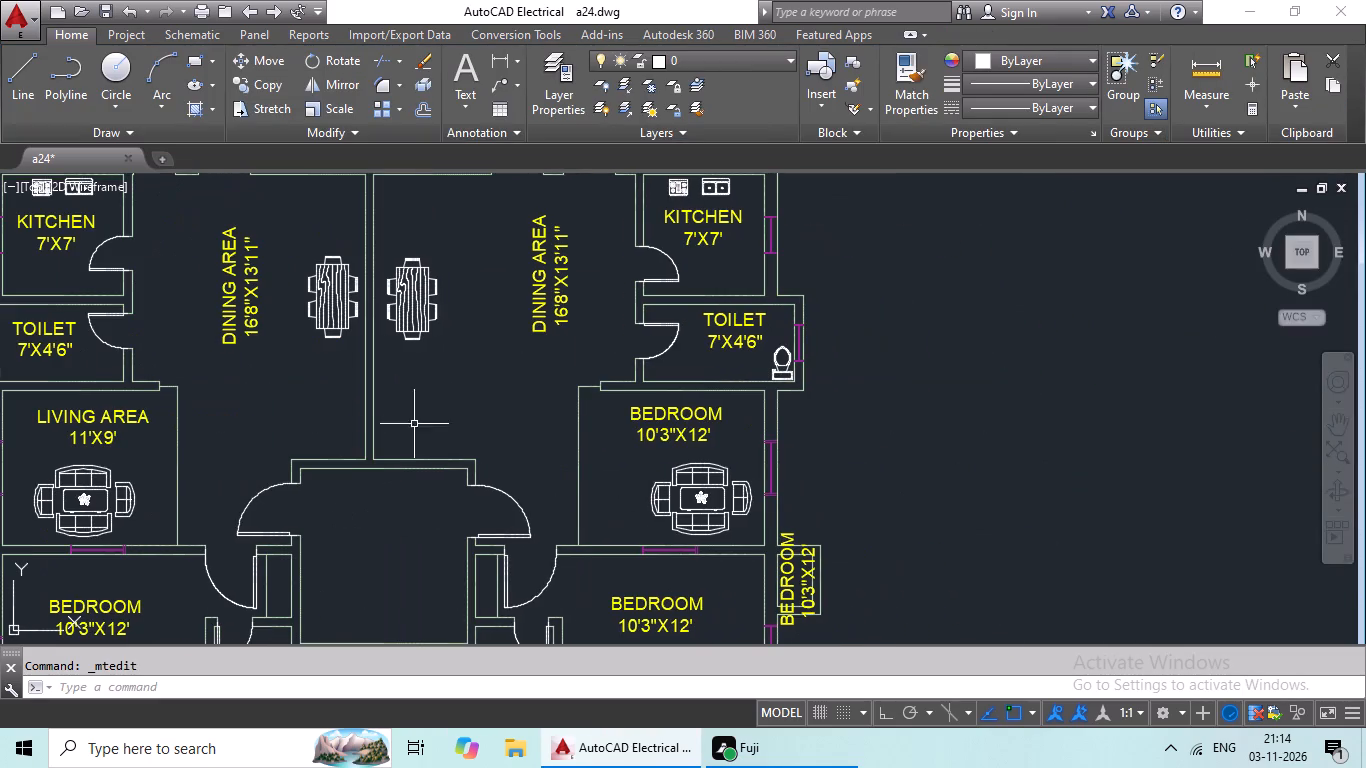
pyautogui.doubleClick(643, 429)
pyautogui.scroll(4, 644, 429)
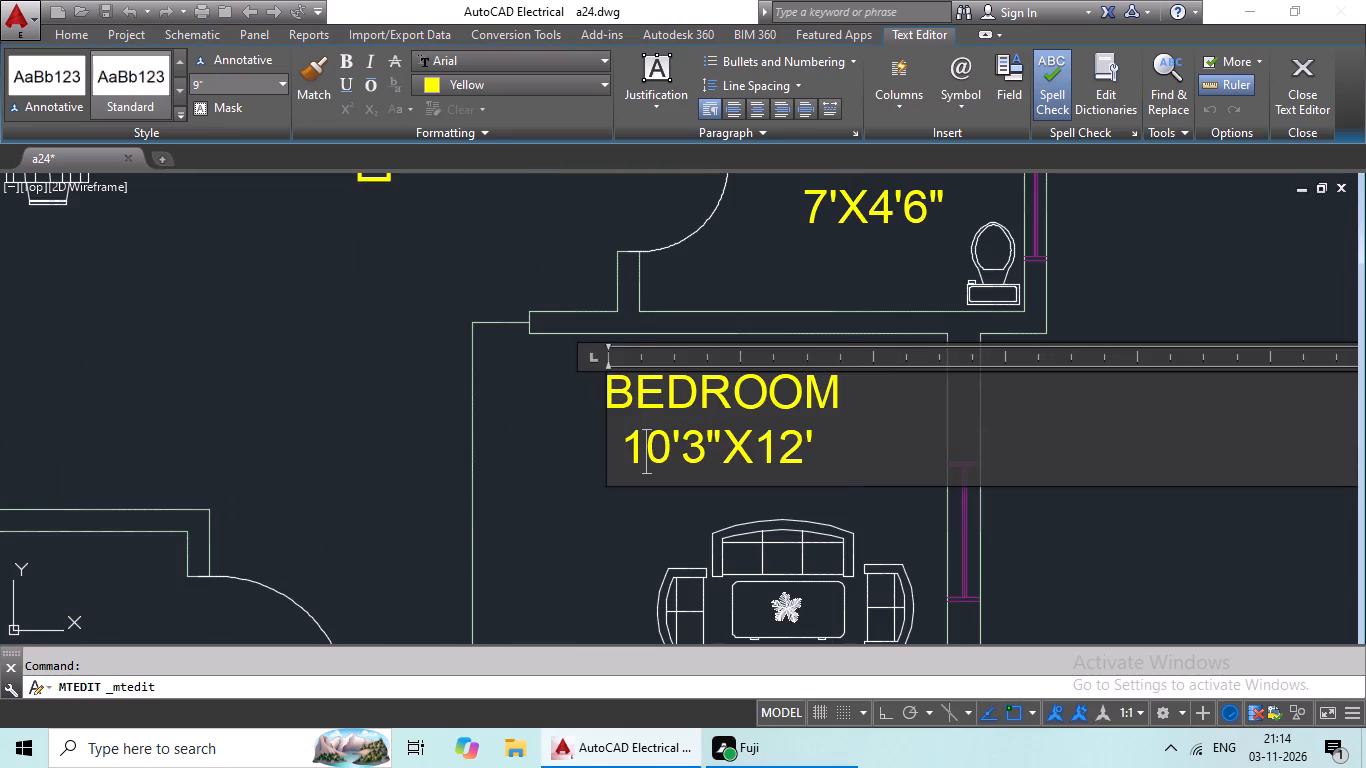
pyautogui.scroll(2, 798, 427)
pyautogui.click(858, 461)
pyautogui.press('BackSpace')
pyautogui.press('BackSpace')
pyautogui.press('BackSpace')
pyautogui.press('BackSpace')
pyautogui.press('BackSpace')
pyautogui.press('BackSpace')
pyautogui.press('BackSpace')
pyautogui.press('BackSpace')
pyautogui.press('BackSpace')
pyautogui.press('BackSpace')
pyautogui.press('BackSpace')
pyautogui.press('BackSpace')
pyautogui.press('BackSpace')
pyautogui.press('BackSpace')
pyautogui.press('BackSpace')
pyautogui.press('BackSpace')
pyautogui.press('BackSpace')
pyautogui.press('BackSpace')
pyautogui.press('BackSpace')
pyautogui.press('BackSpace')
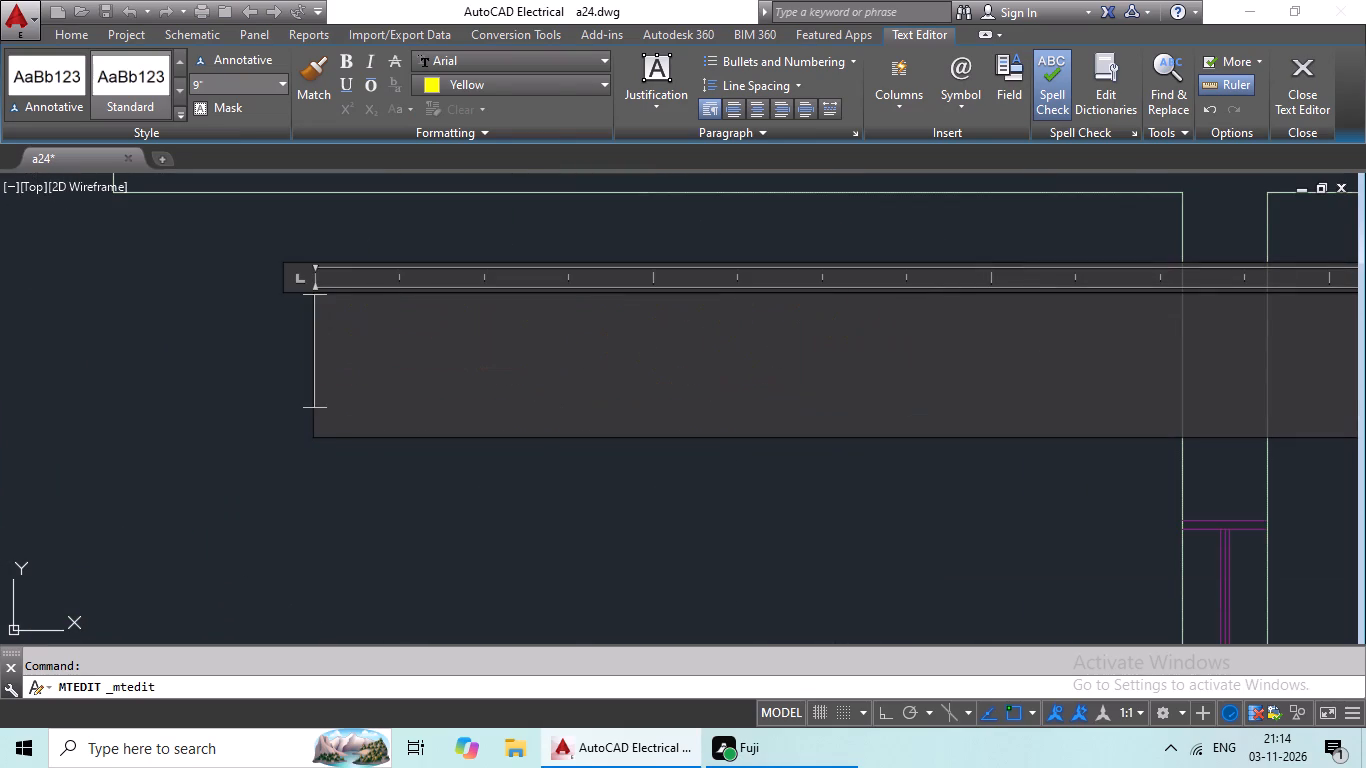
pyautogui.write('LIVING')
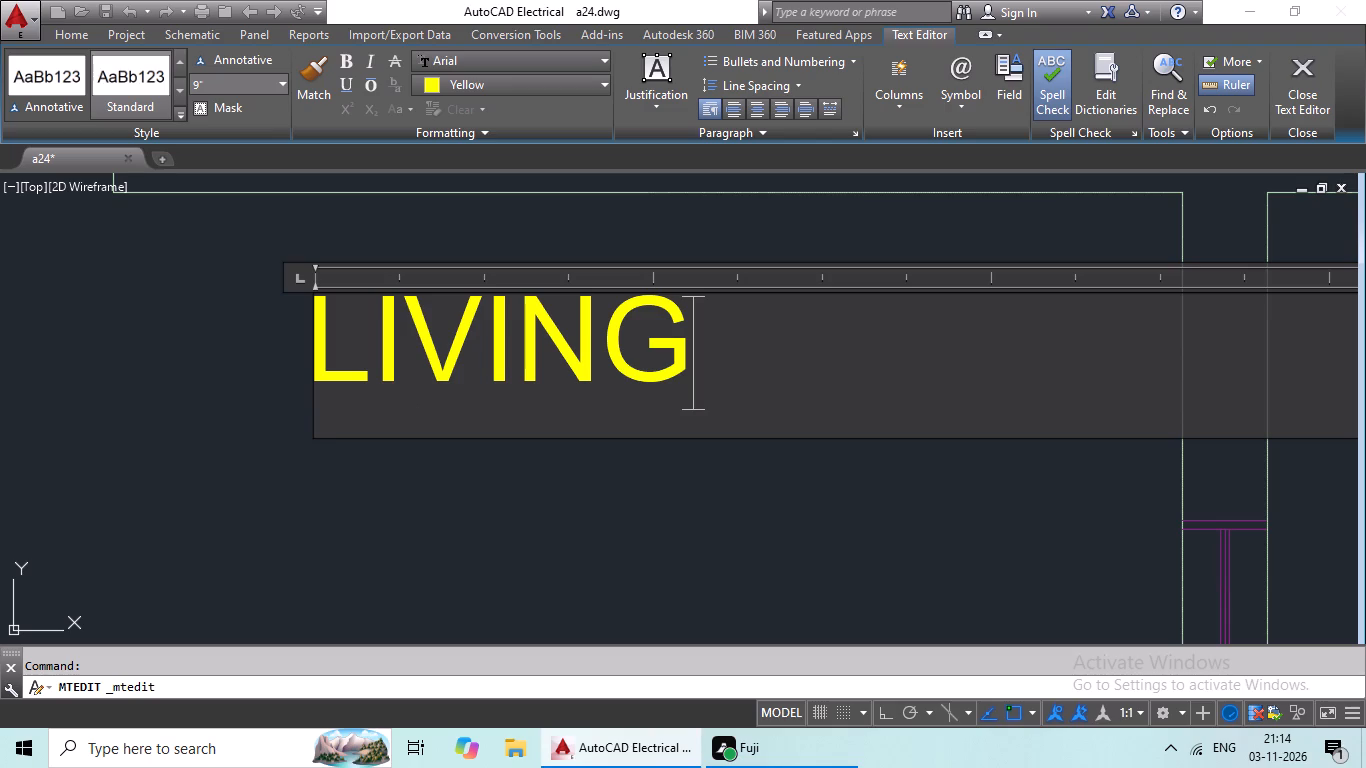
pyautogui.press('space')
pyautogui.write('AREA')
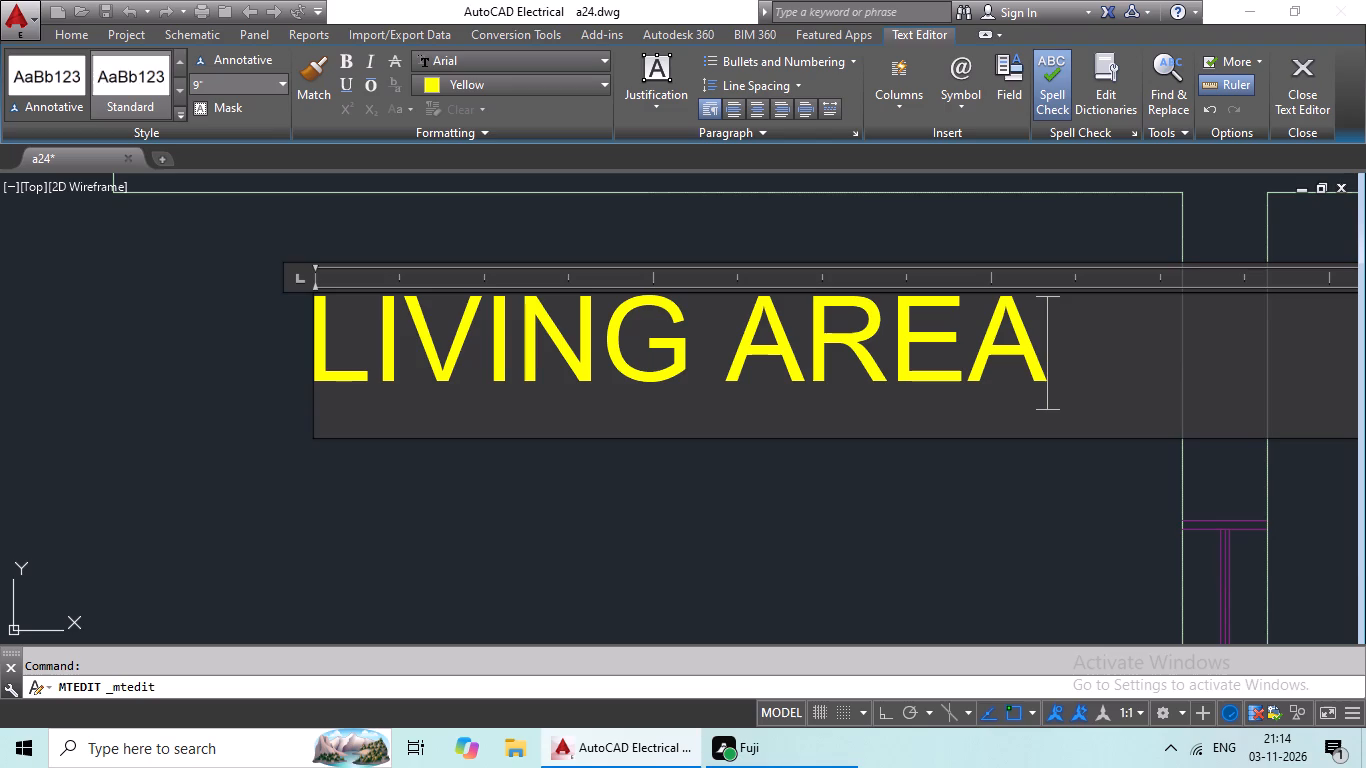
pyautogui.press('Return')
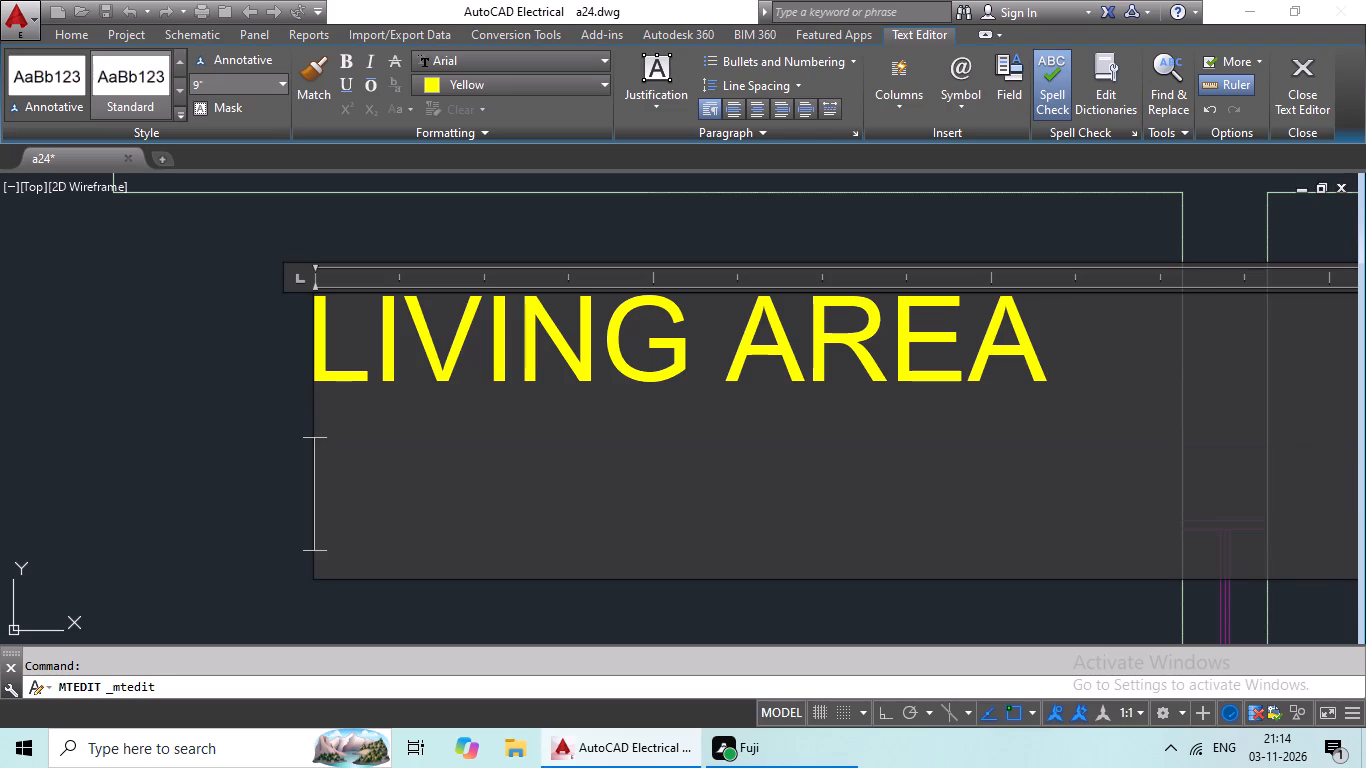